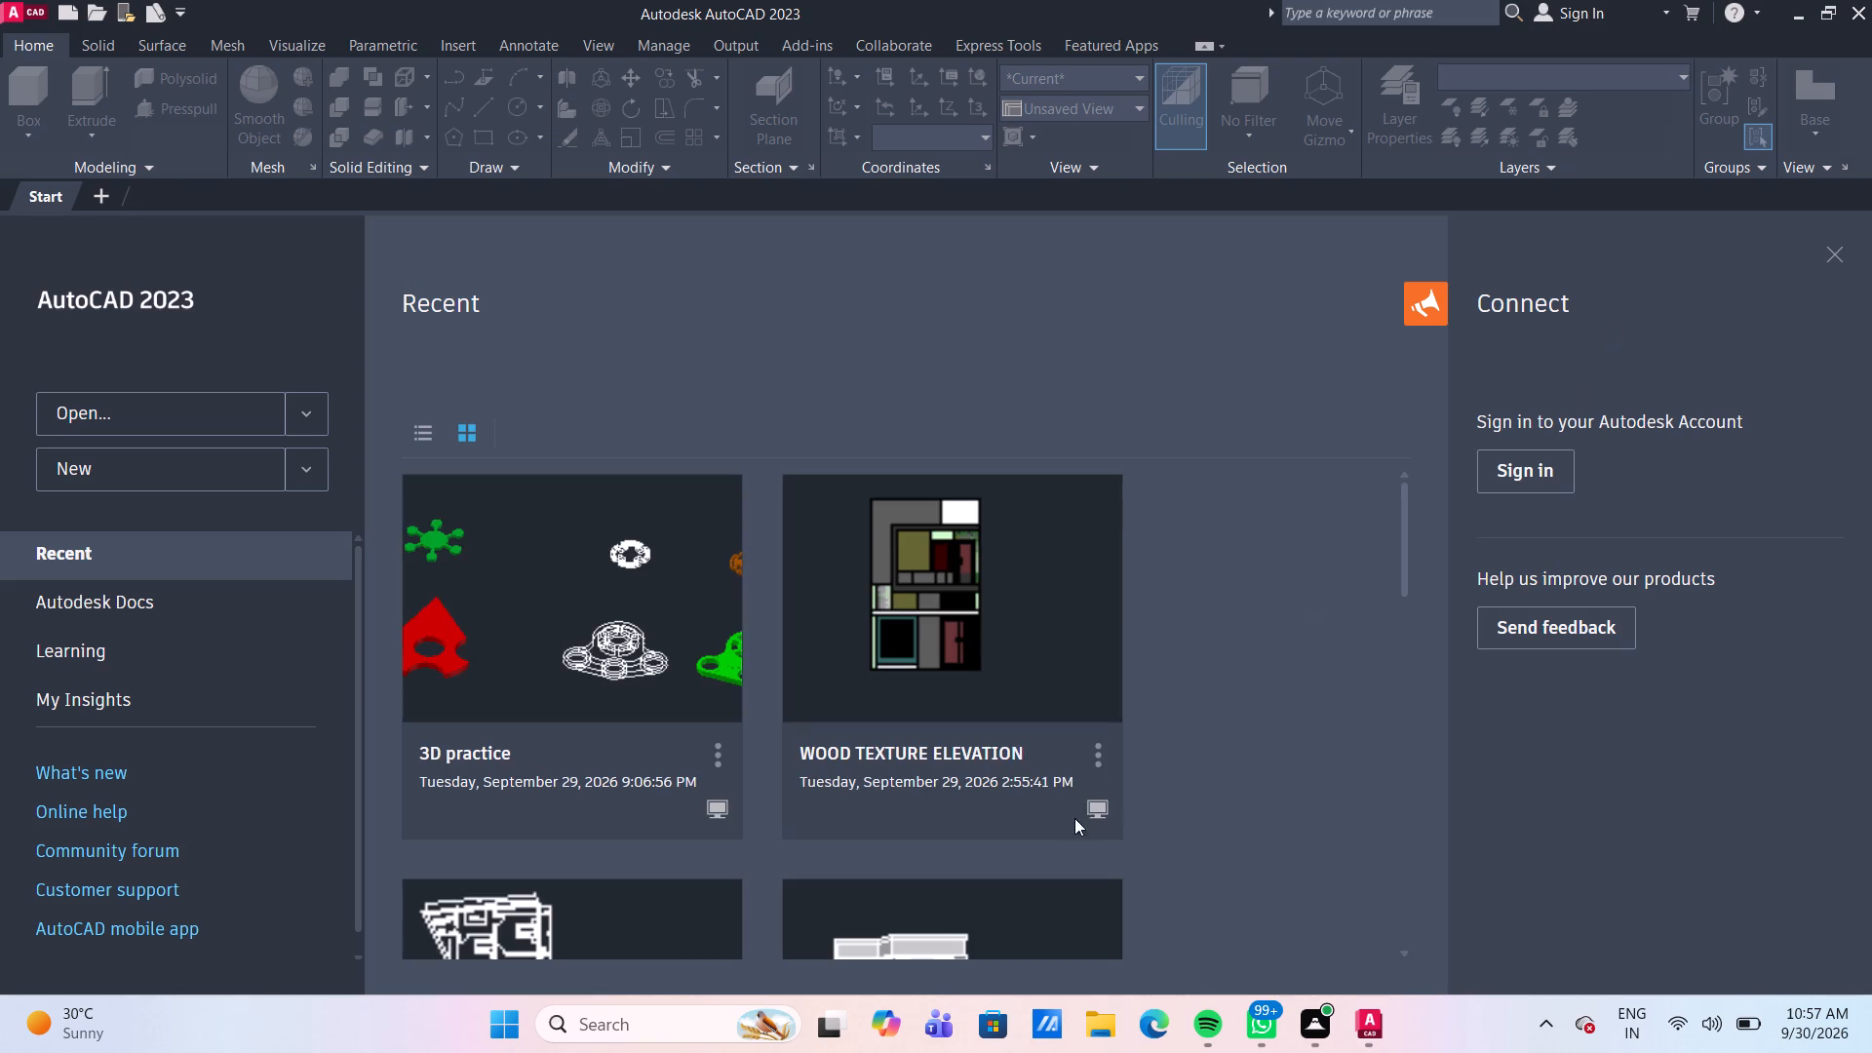
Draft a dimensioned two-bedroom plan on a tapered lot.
Create a new drawing from the acad.dwt template.
left_click(189, 484)
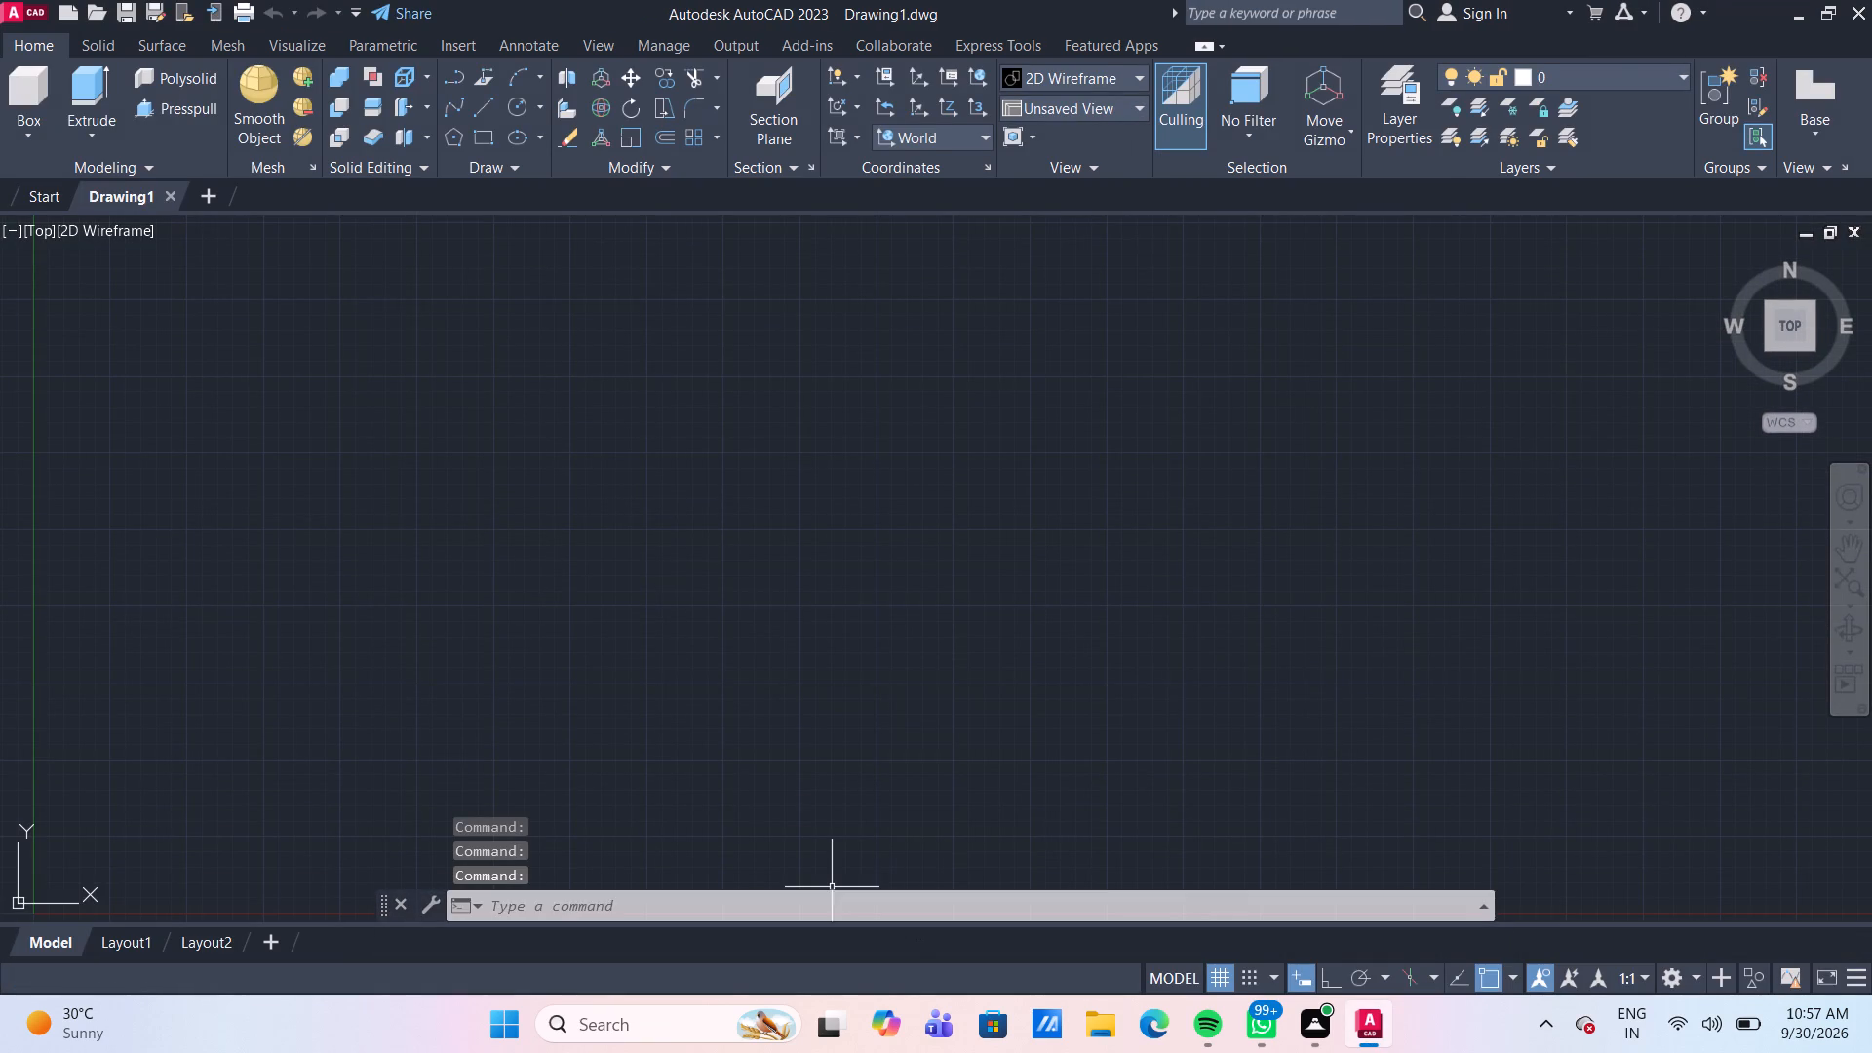
Turn on command log file recording with LOGFILEON.
left_click(871, 905)
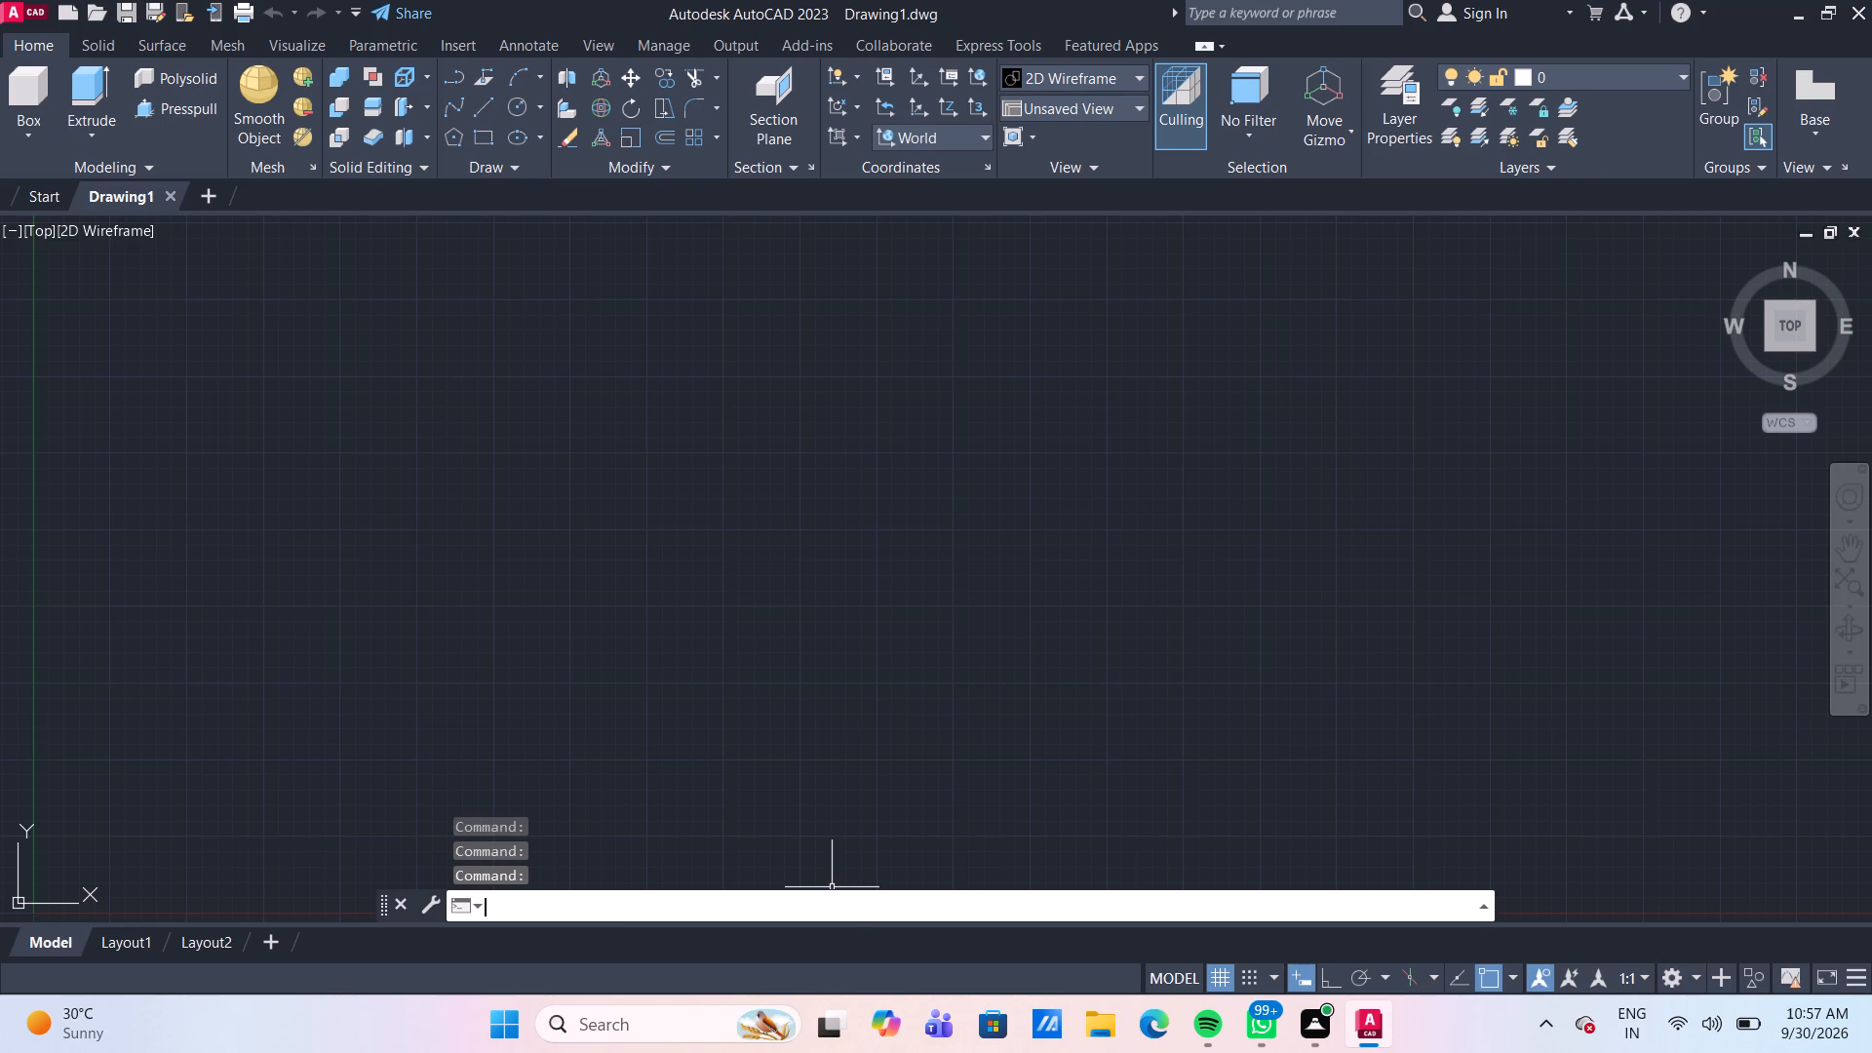
type("LO")
type("GF")
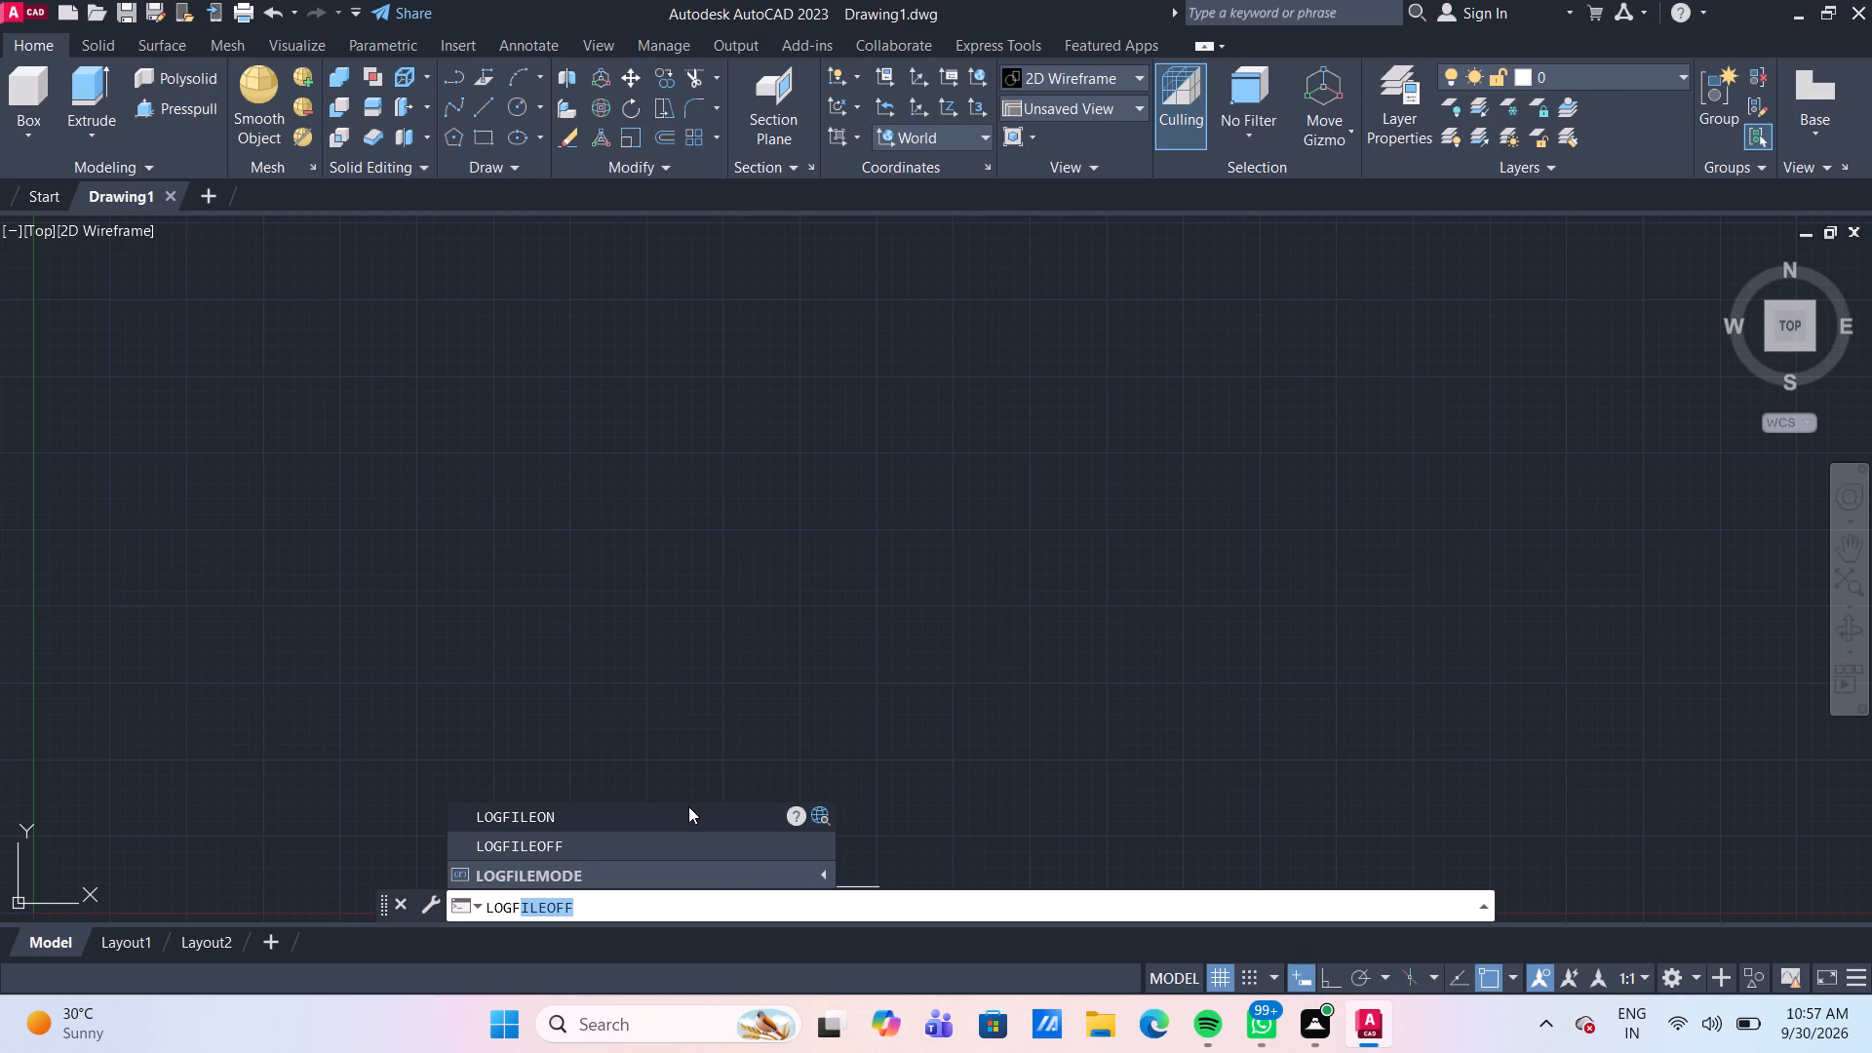
left_click(688, 808)
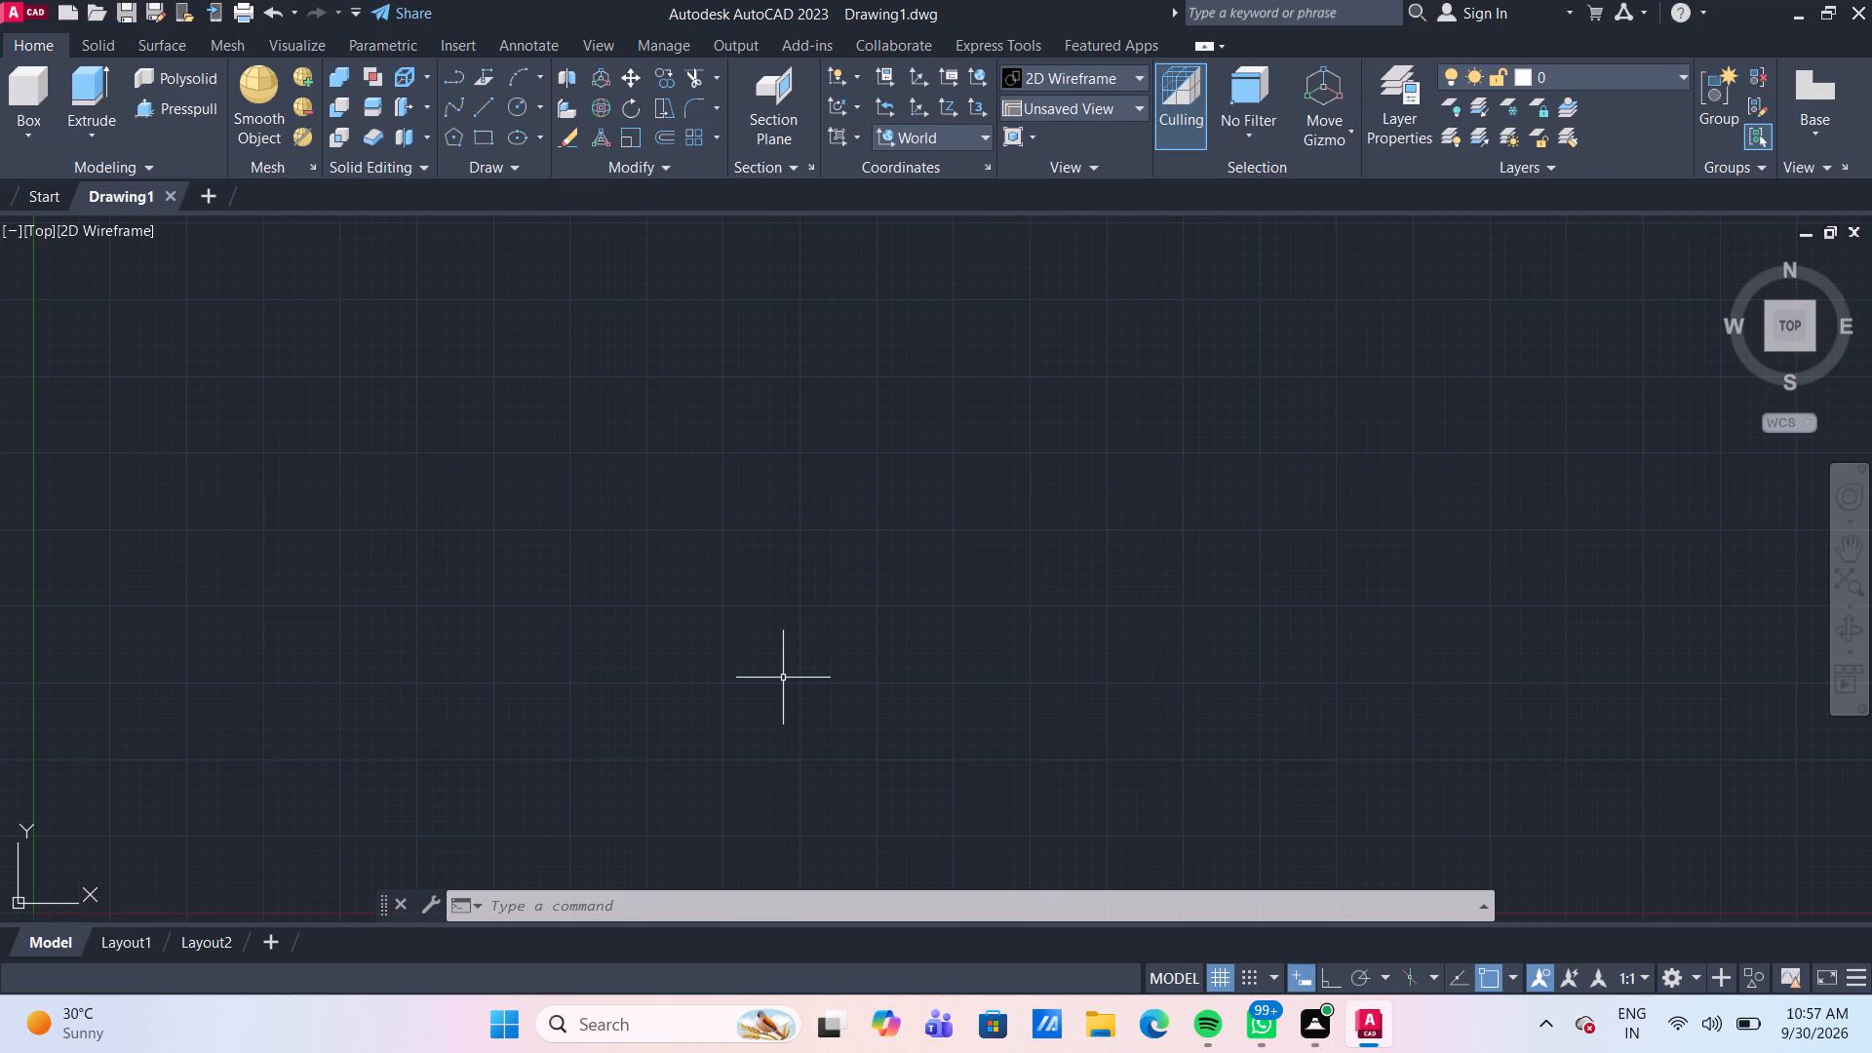
Configure the drawing units to Engineering length type with 0'-0" precision.
left_click(754, 911)
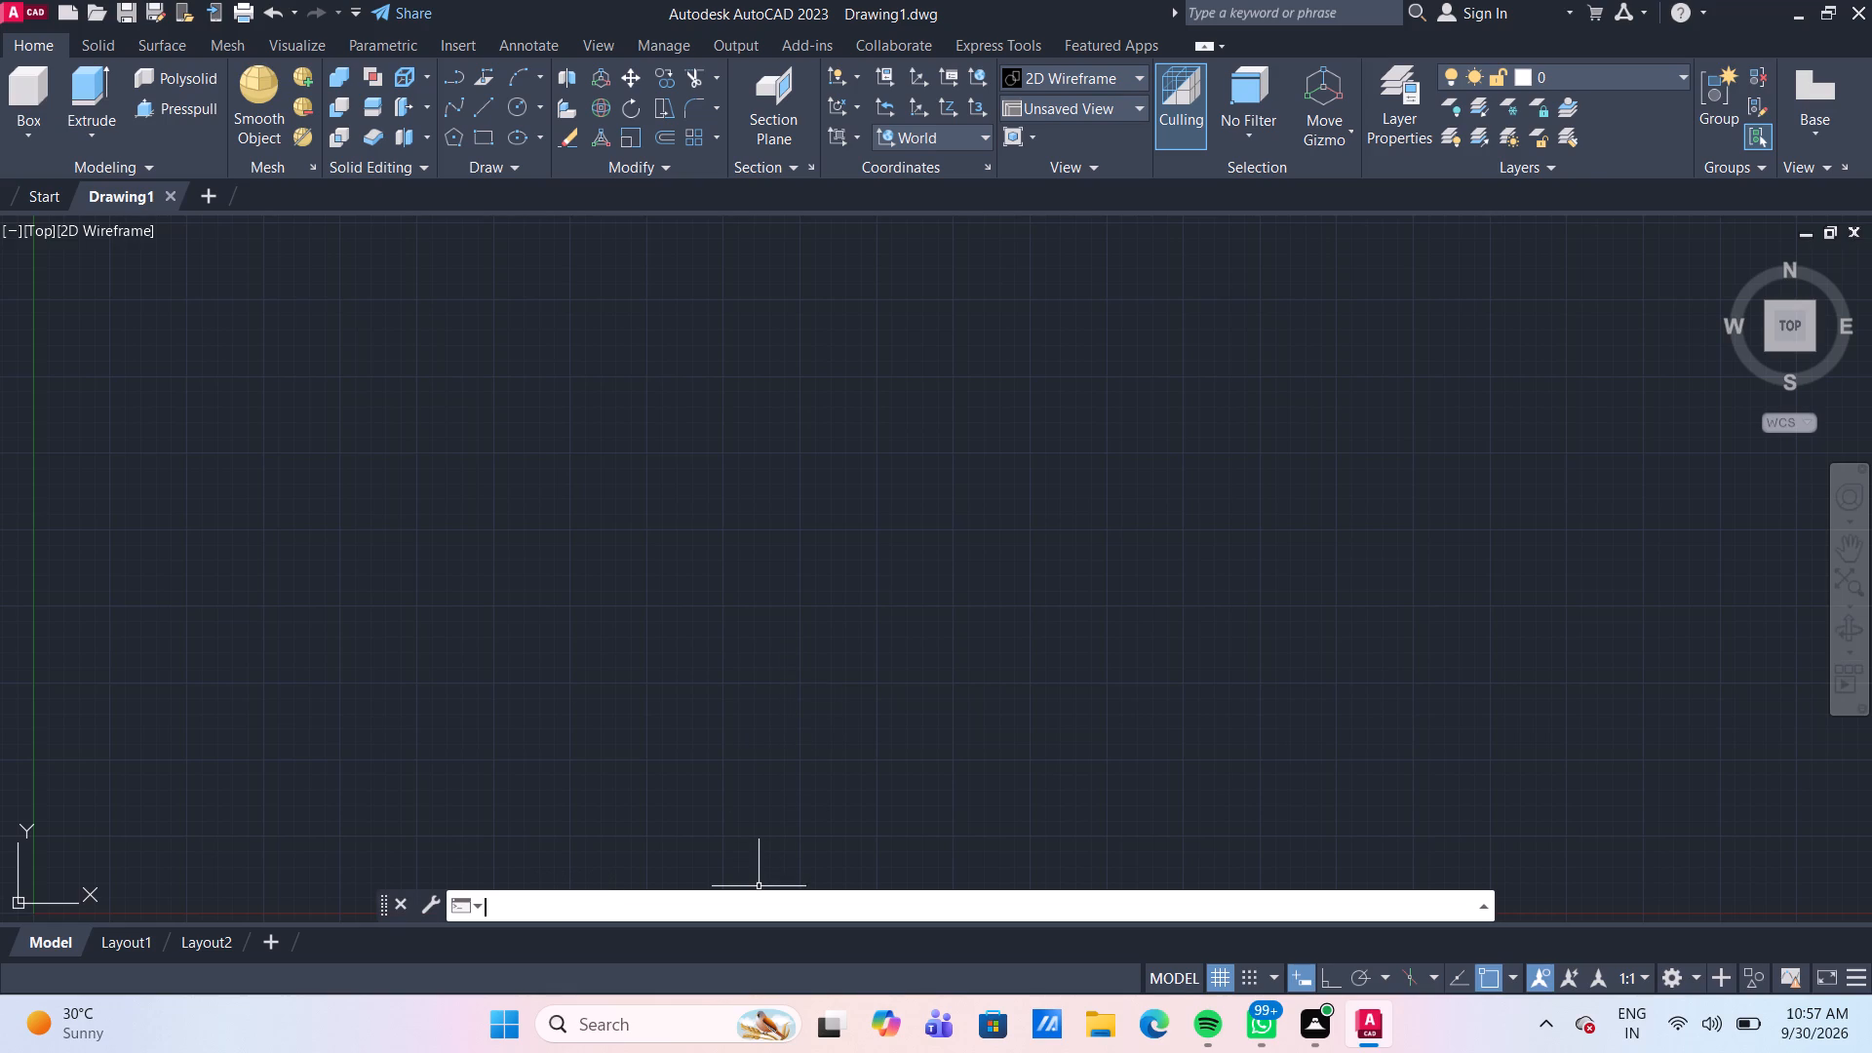
type("UN")
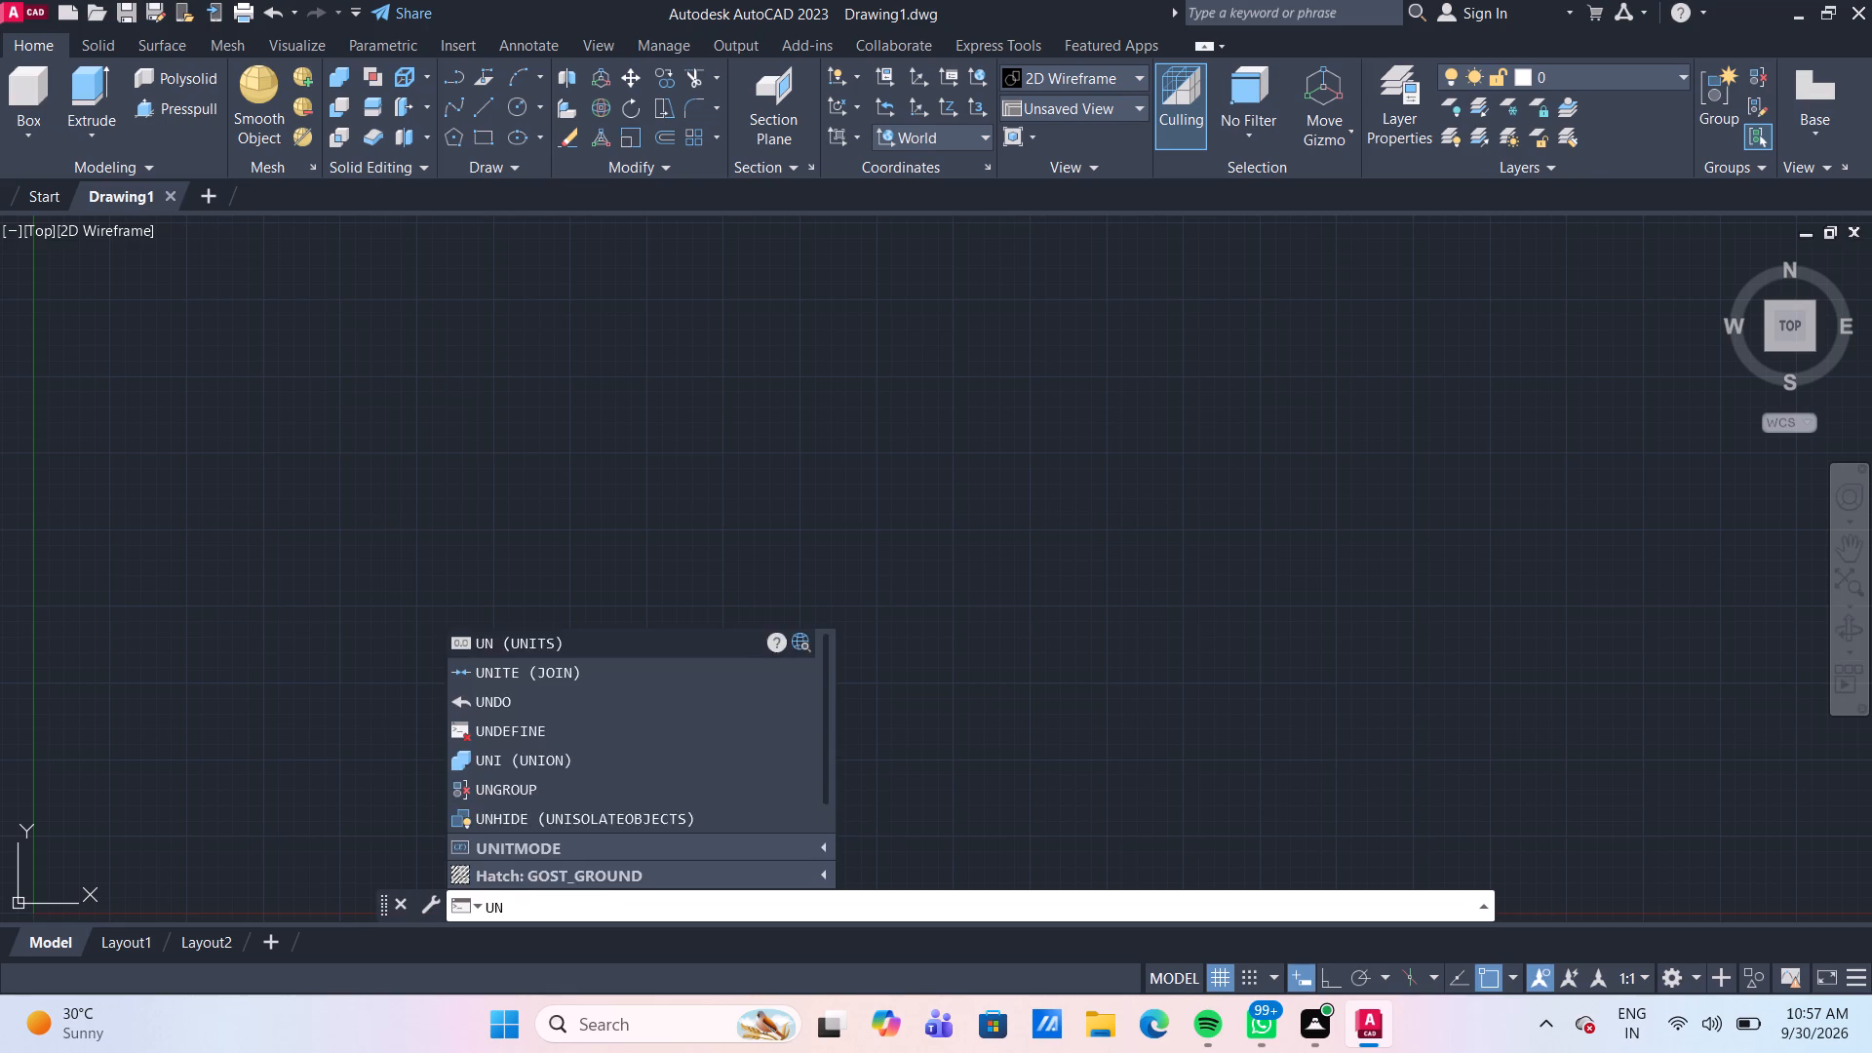
key("Return")
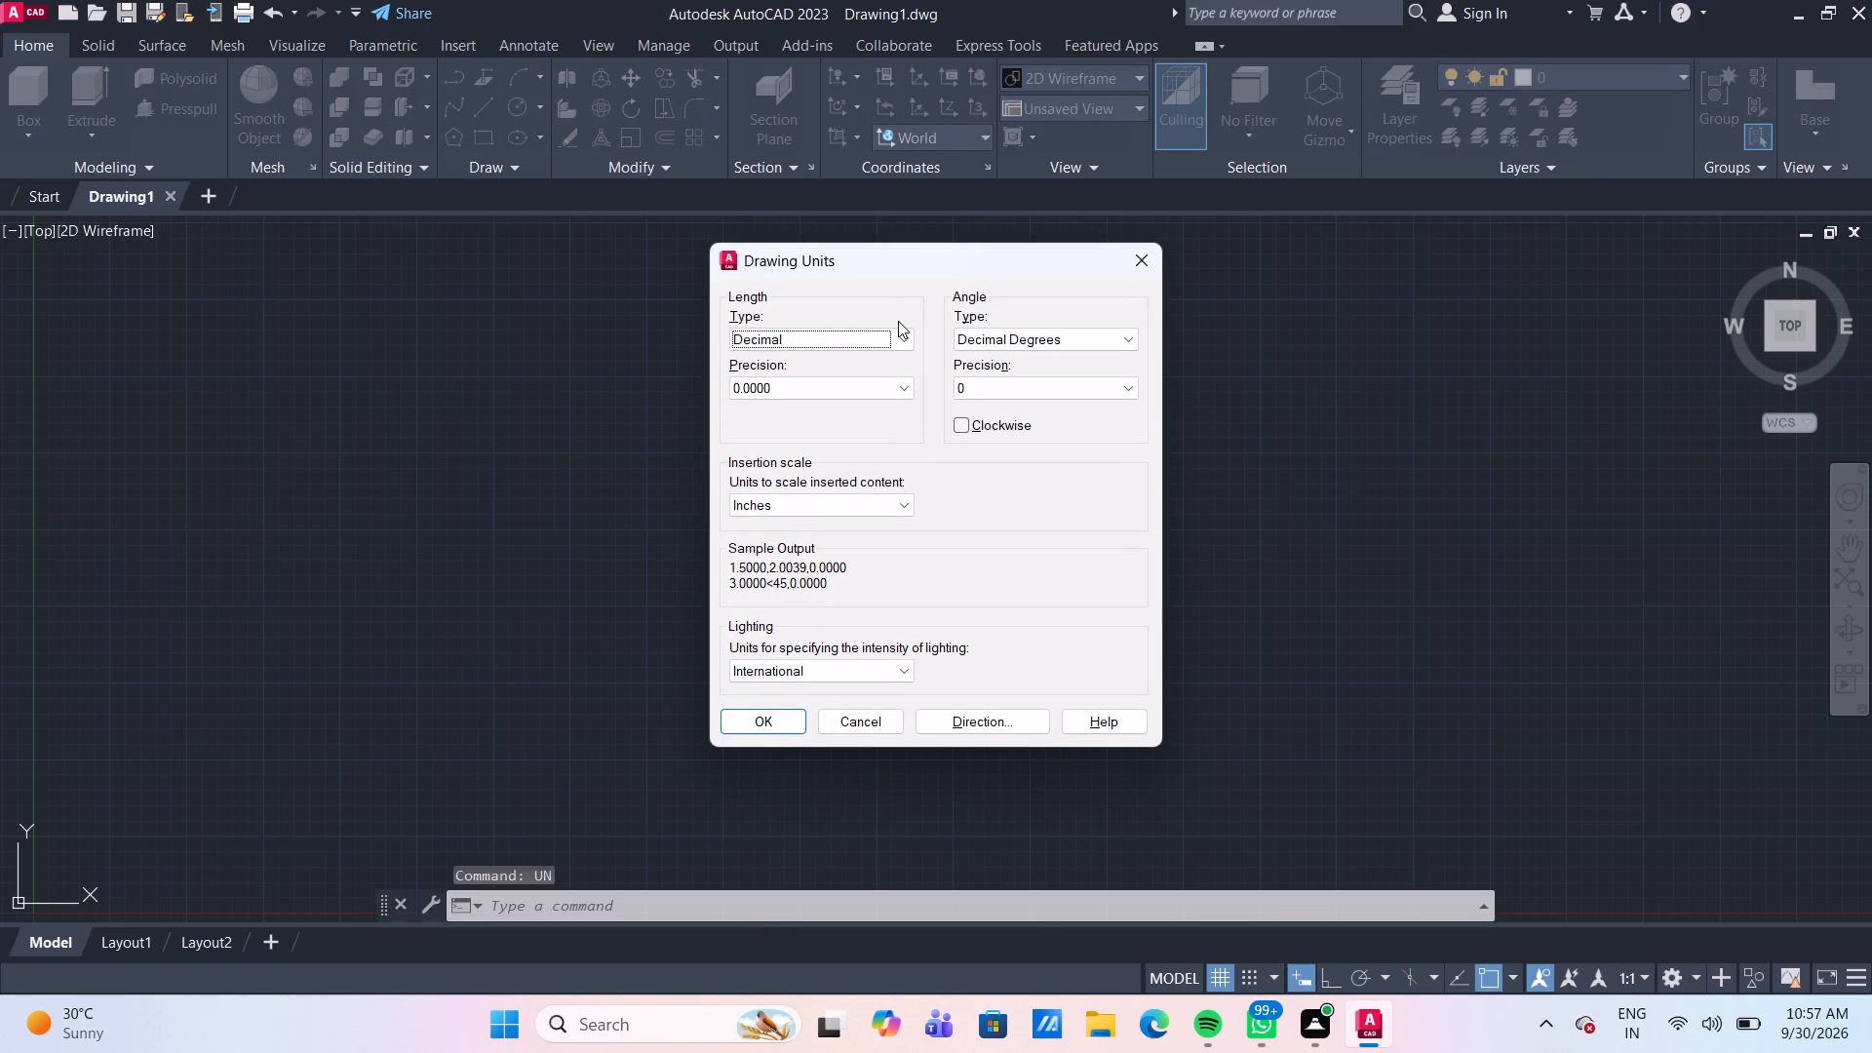
left_click(896, 349)
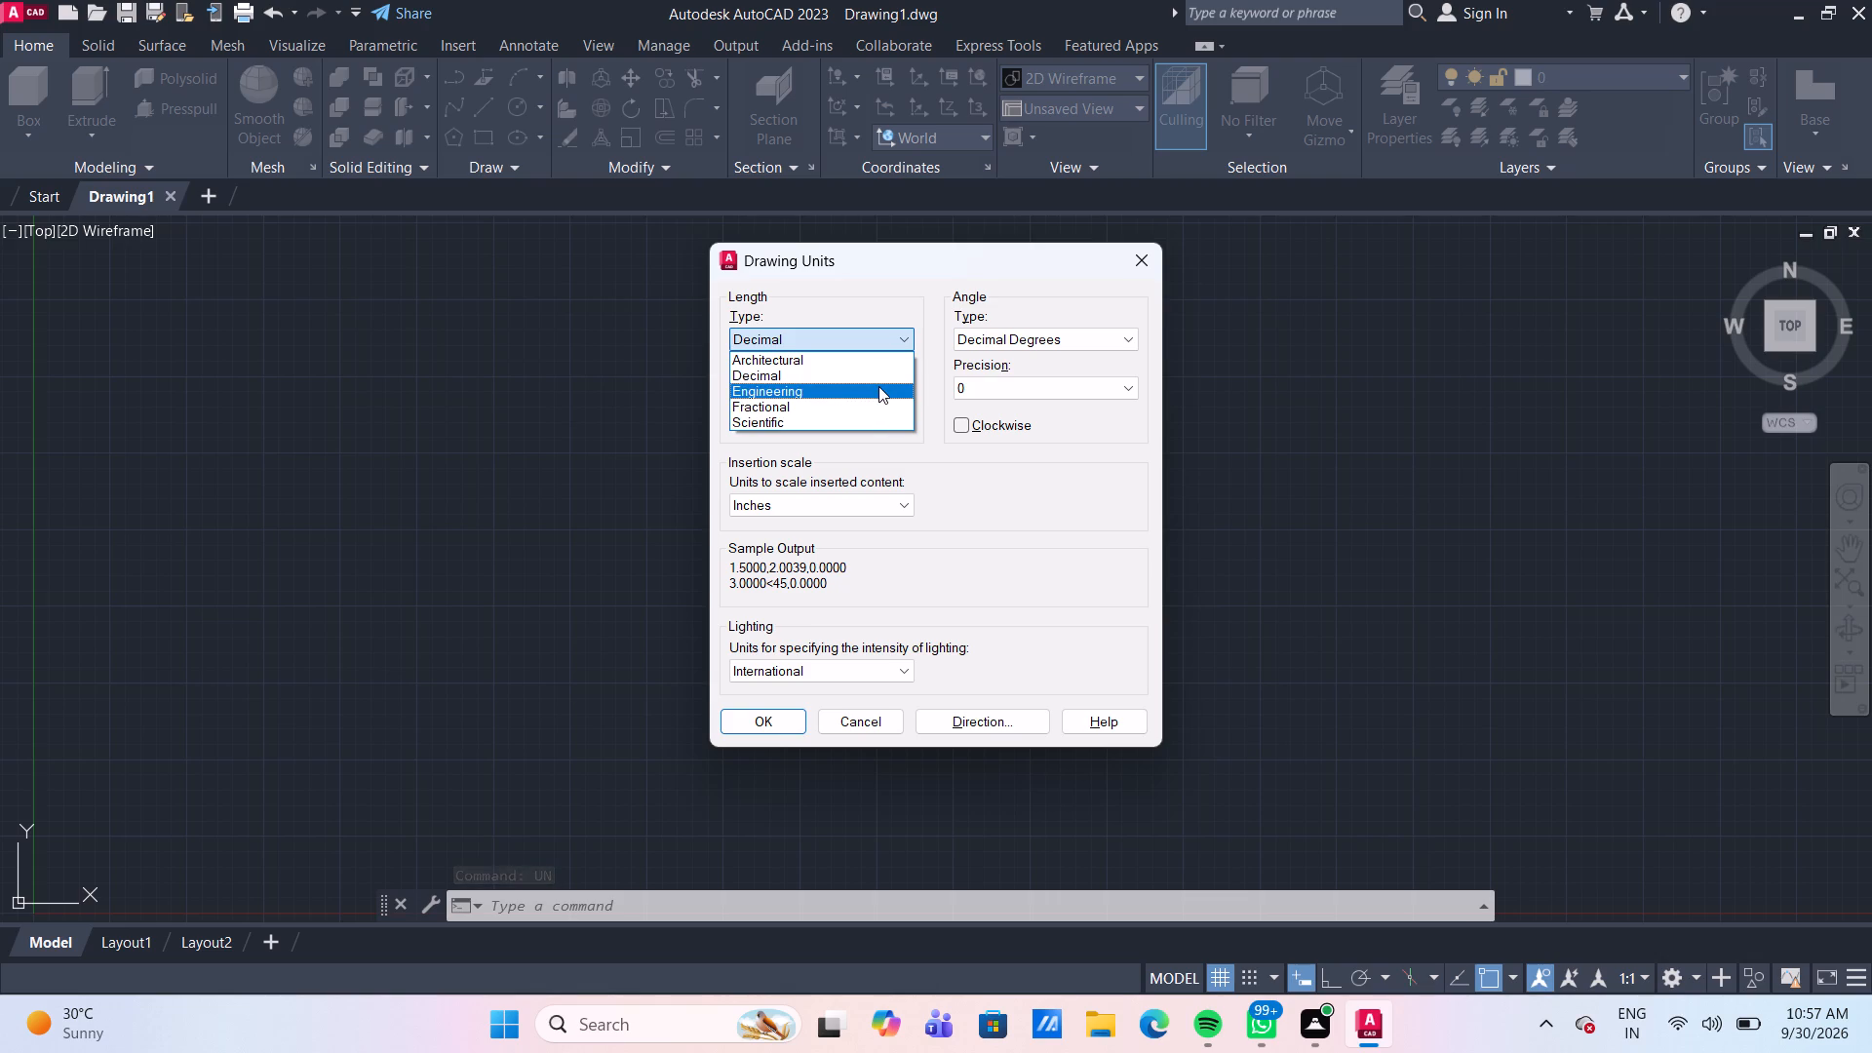
left_click(878, 386)
left_click(887, 391)
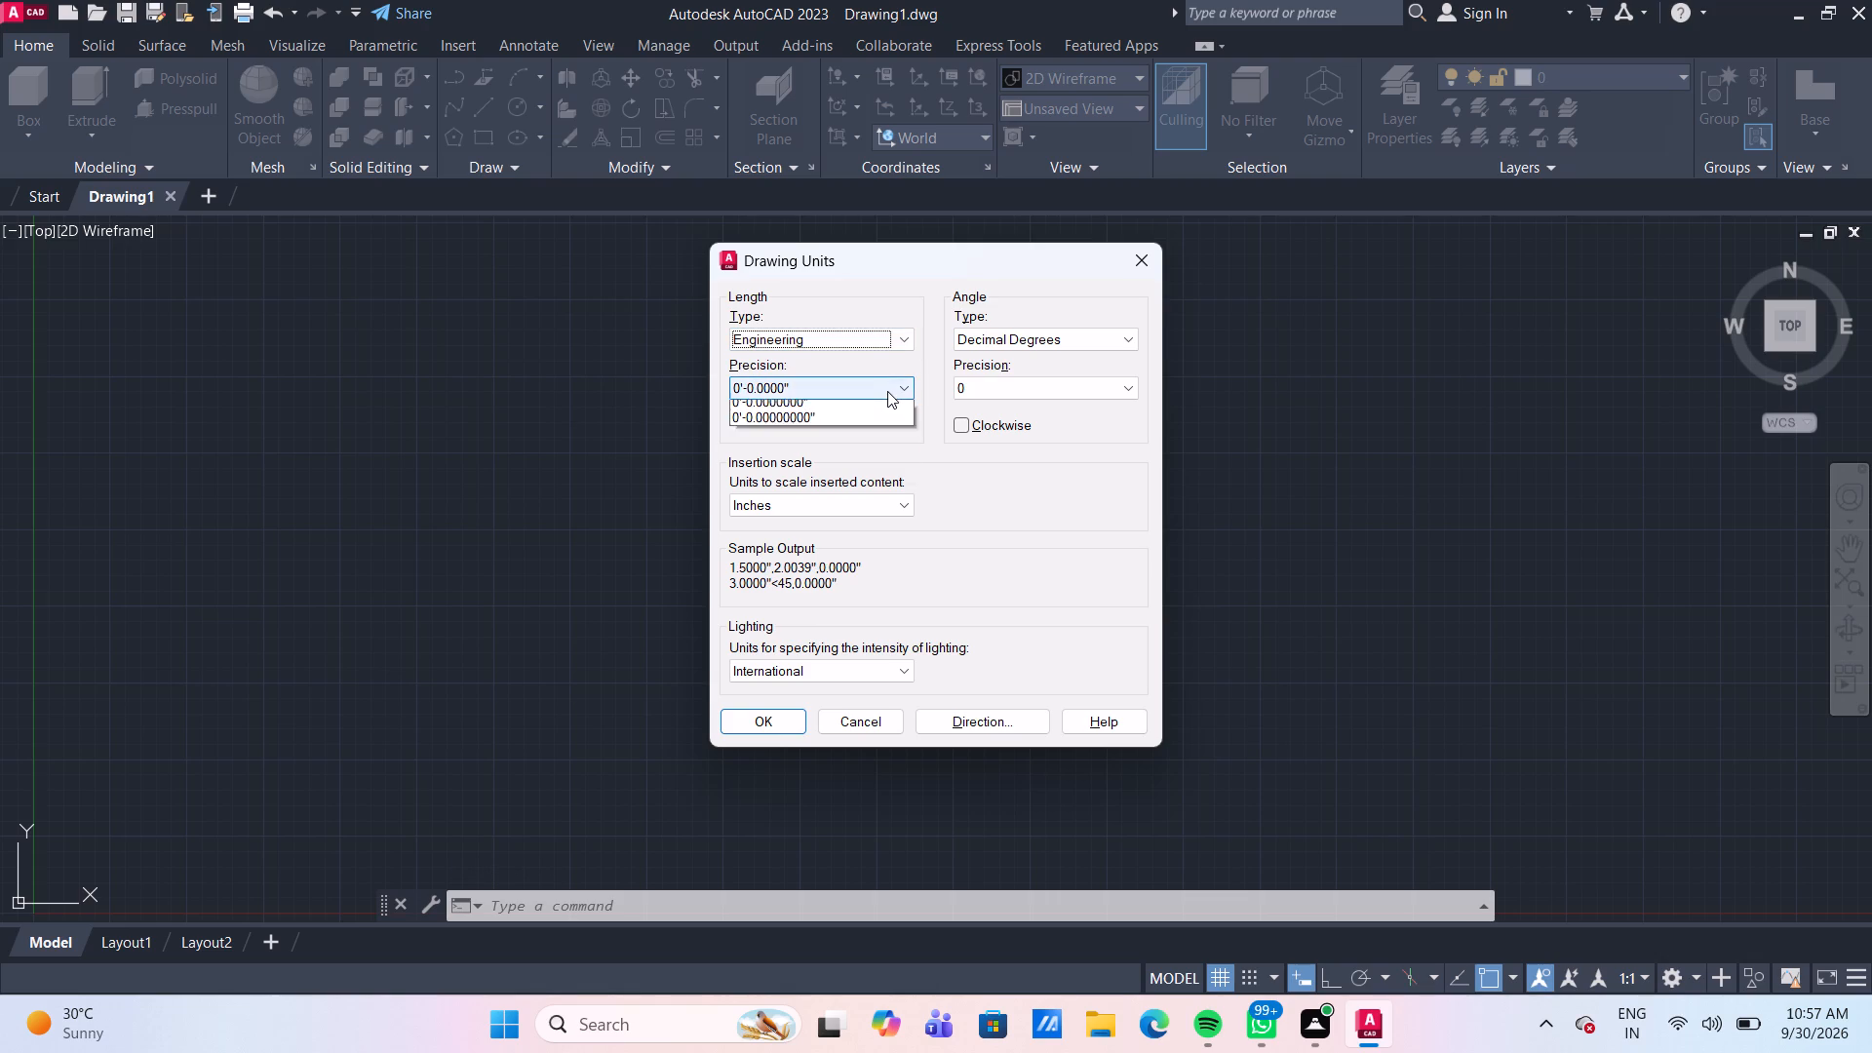
left_click(864, 412)
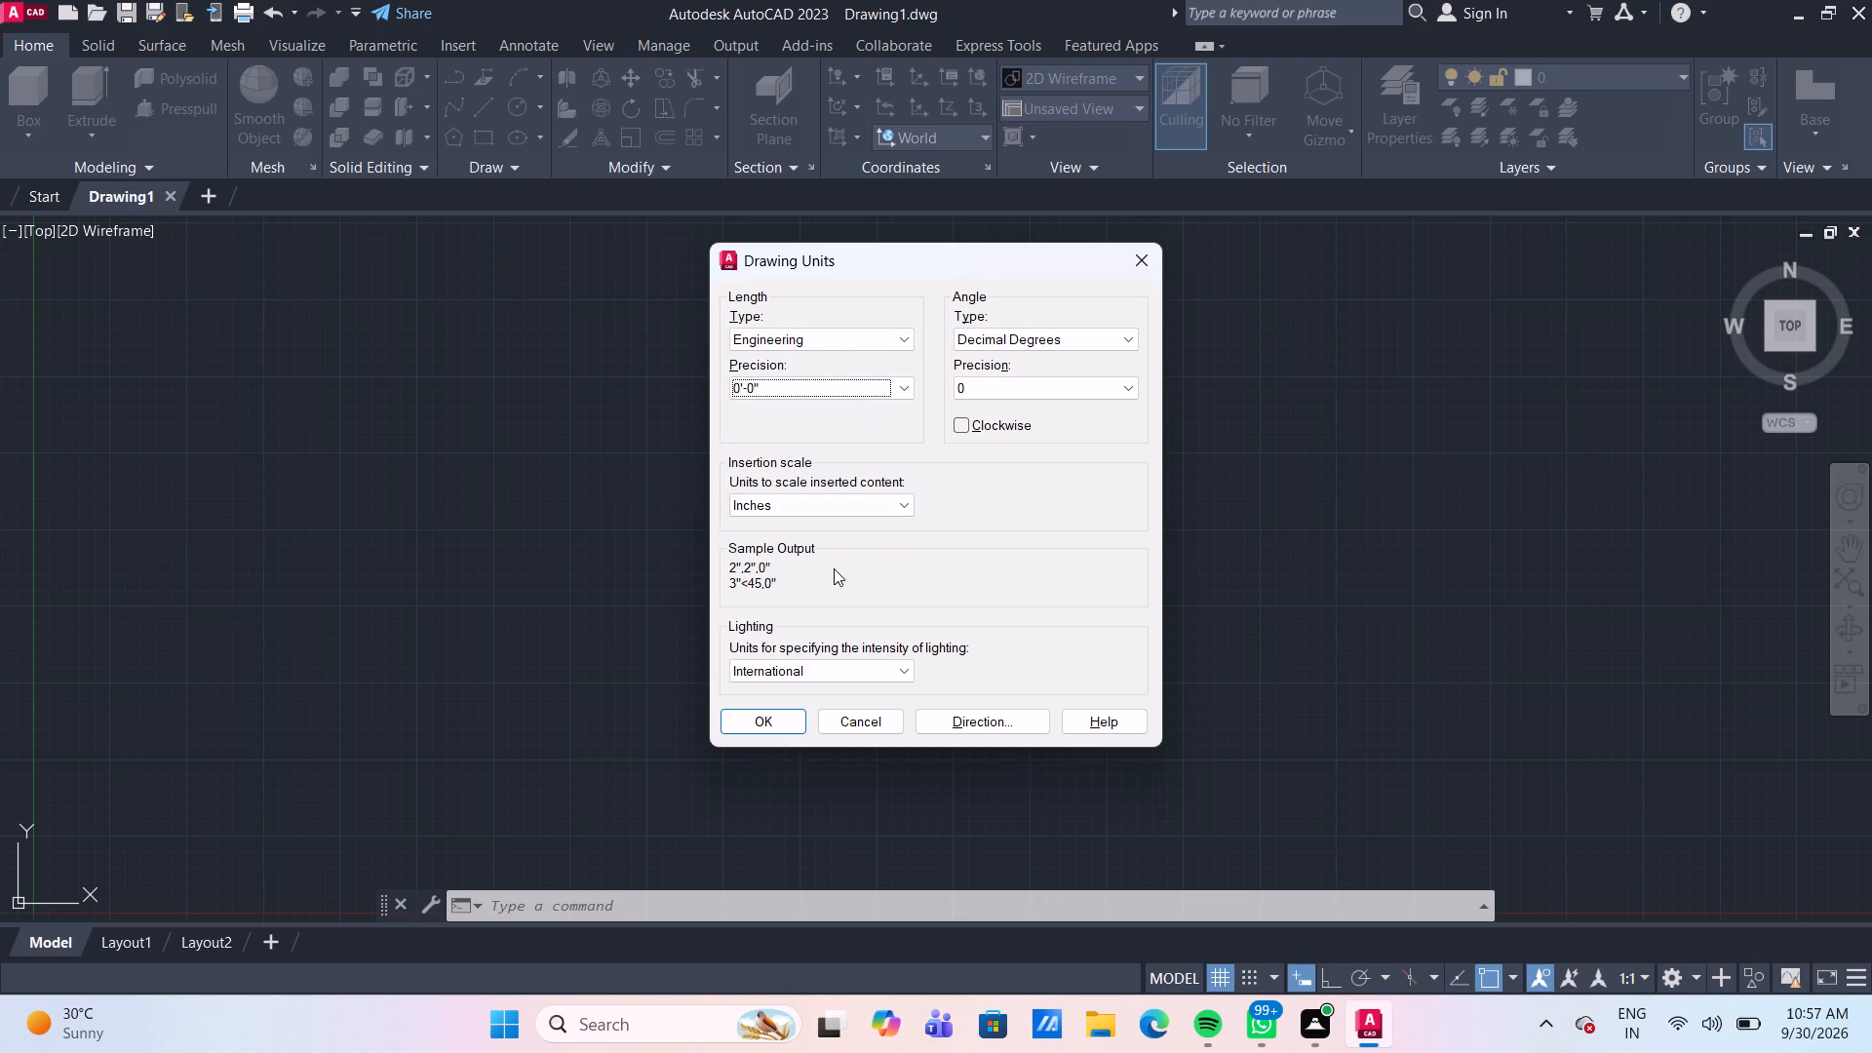
left_click(761, 721)
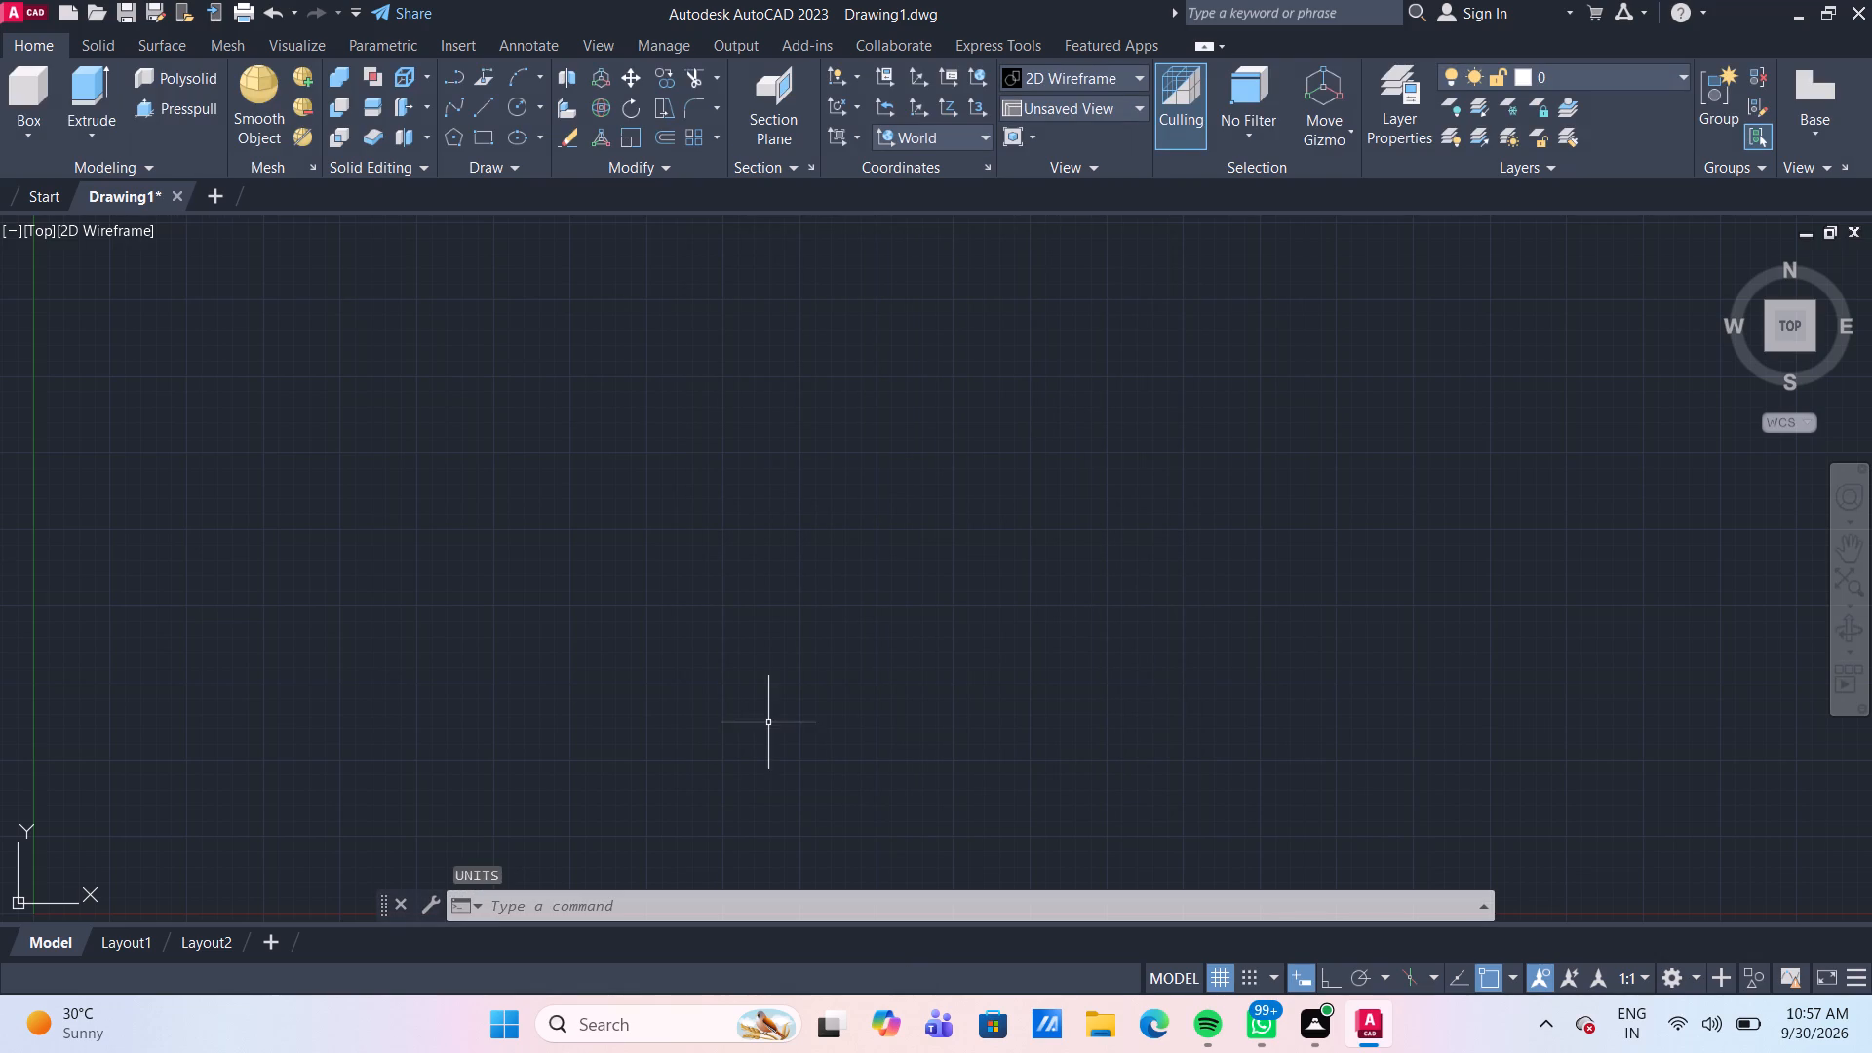
Set the model space limits with the lower left corner at 0,0 and the upper right corner at 50',50'.
type("LIM")
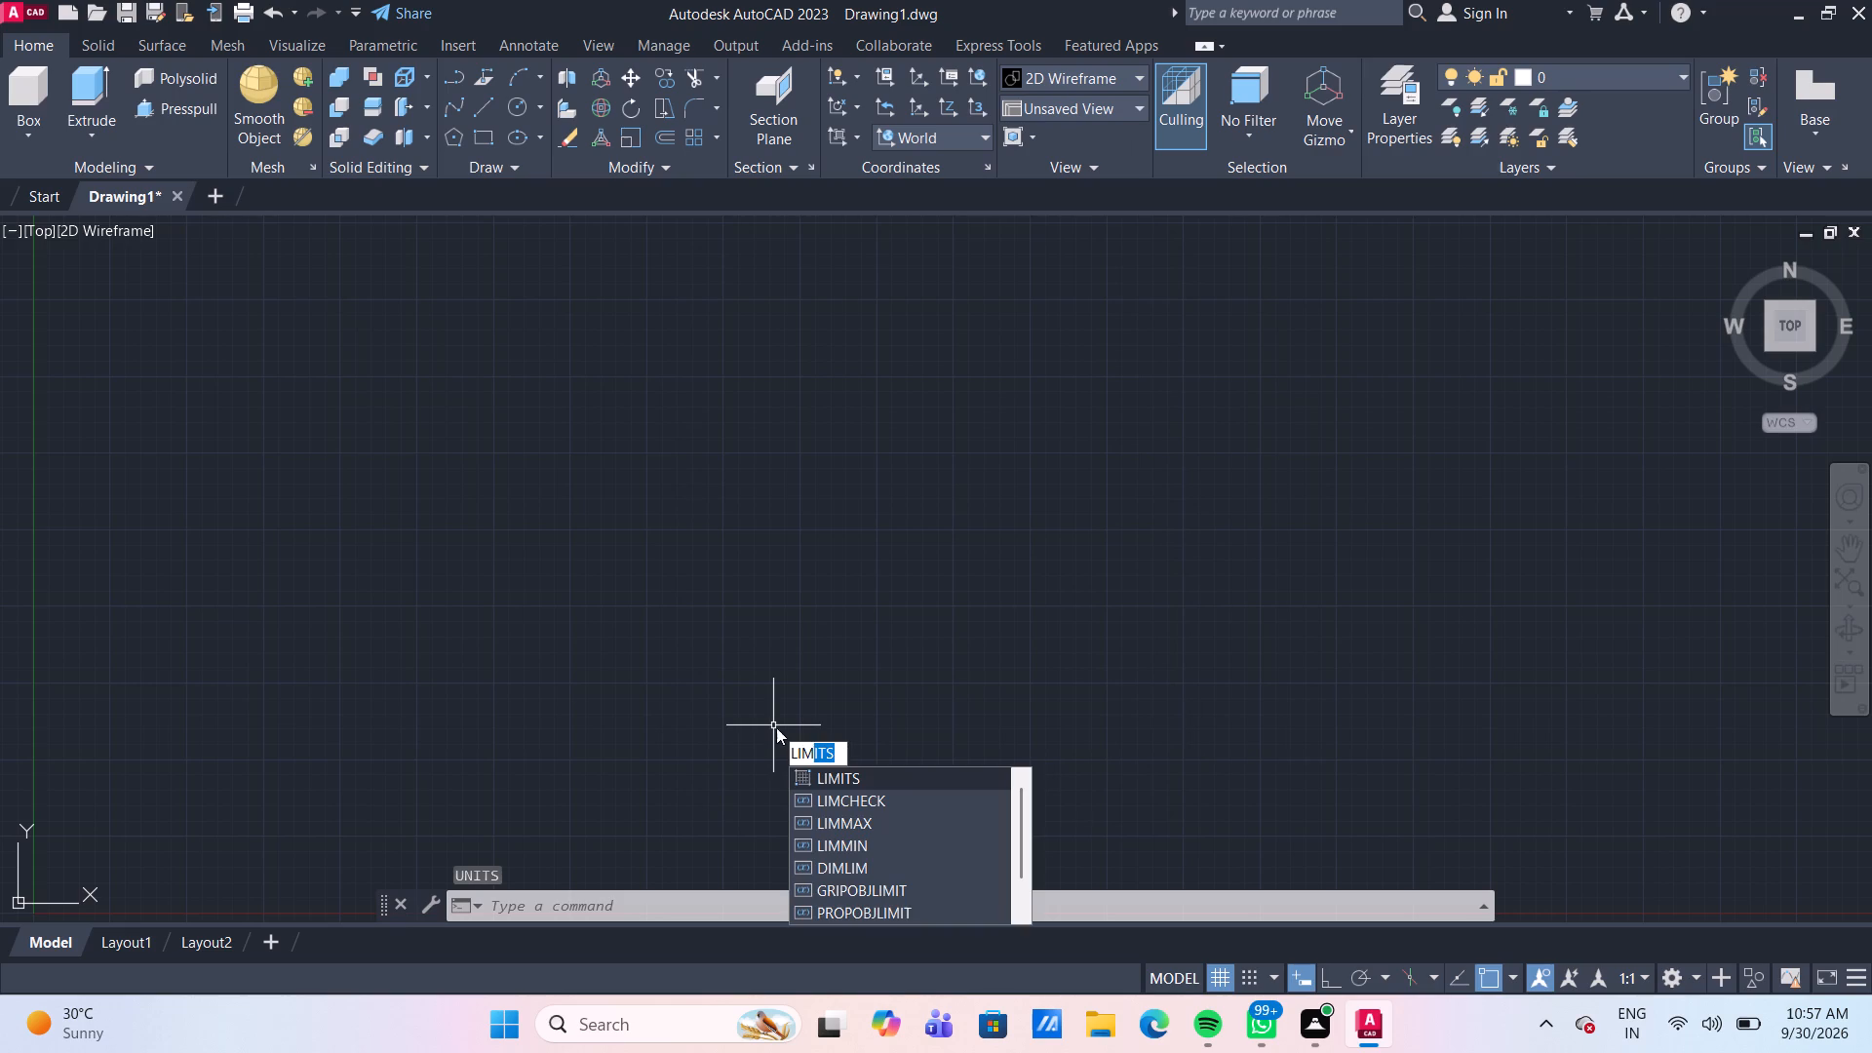
key("Return")
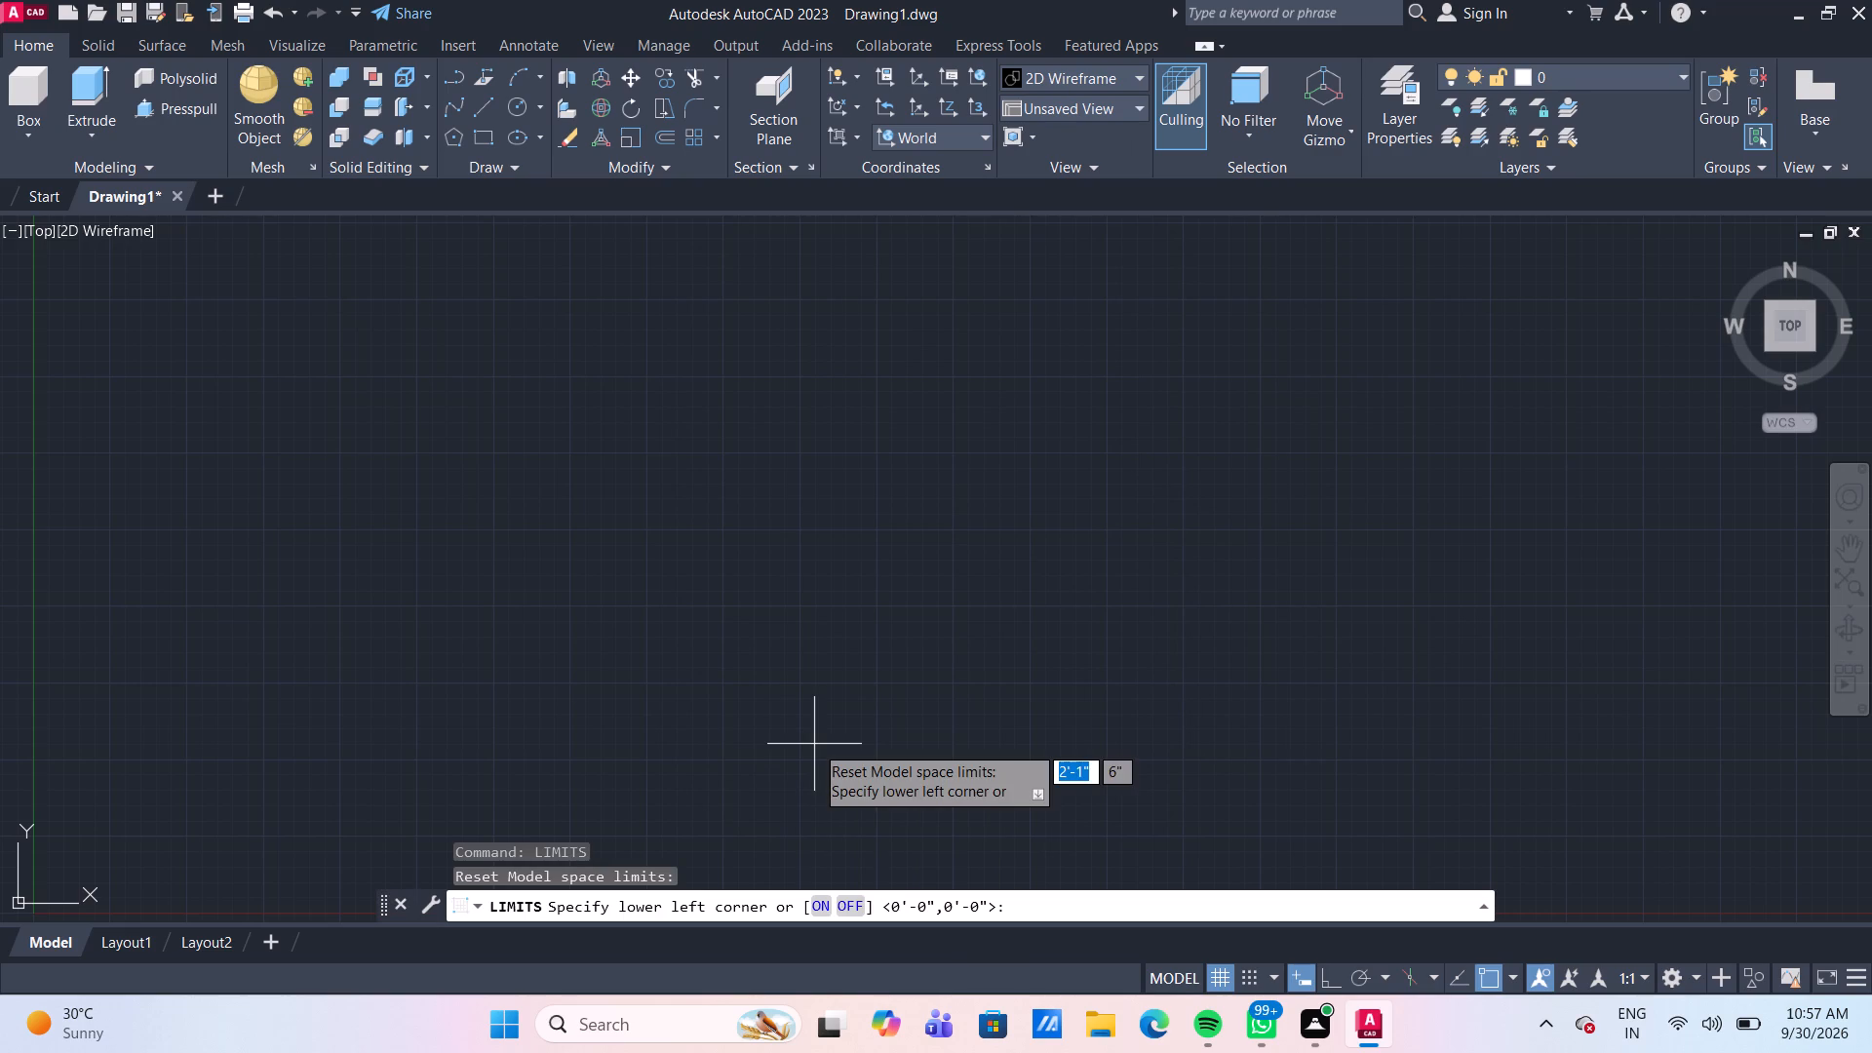
type("0,0")
key("Return")
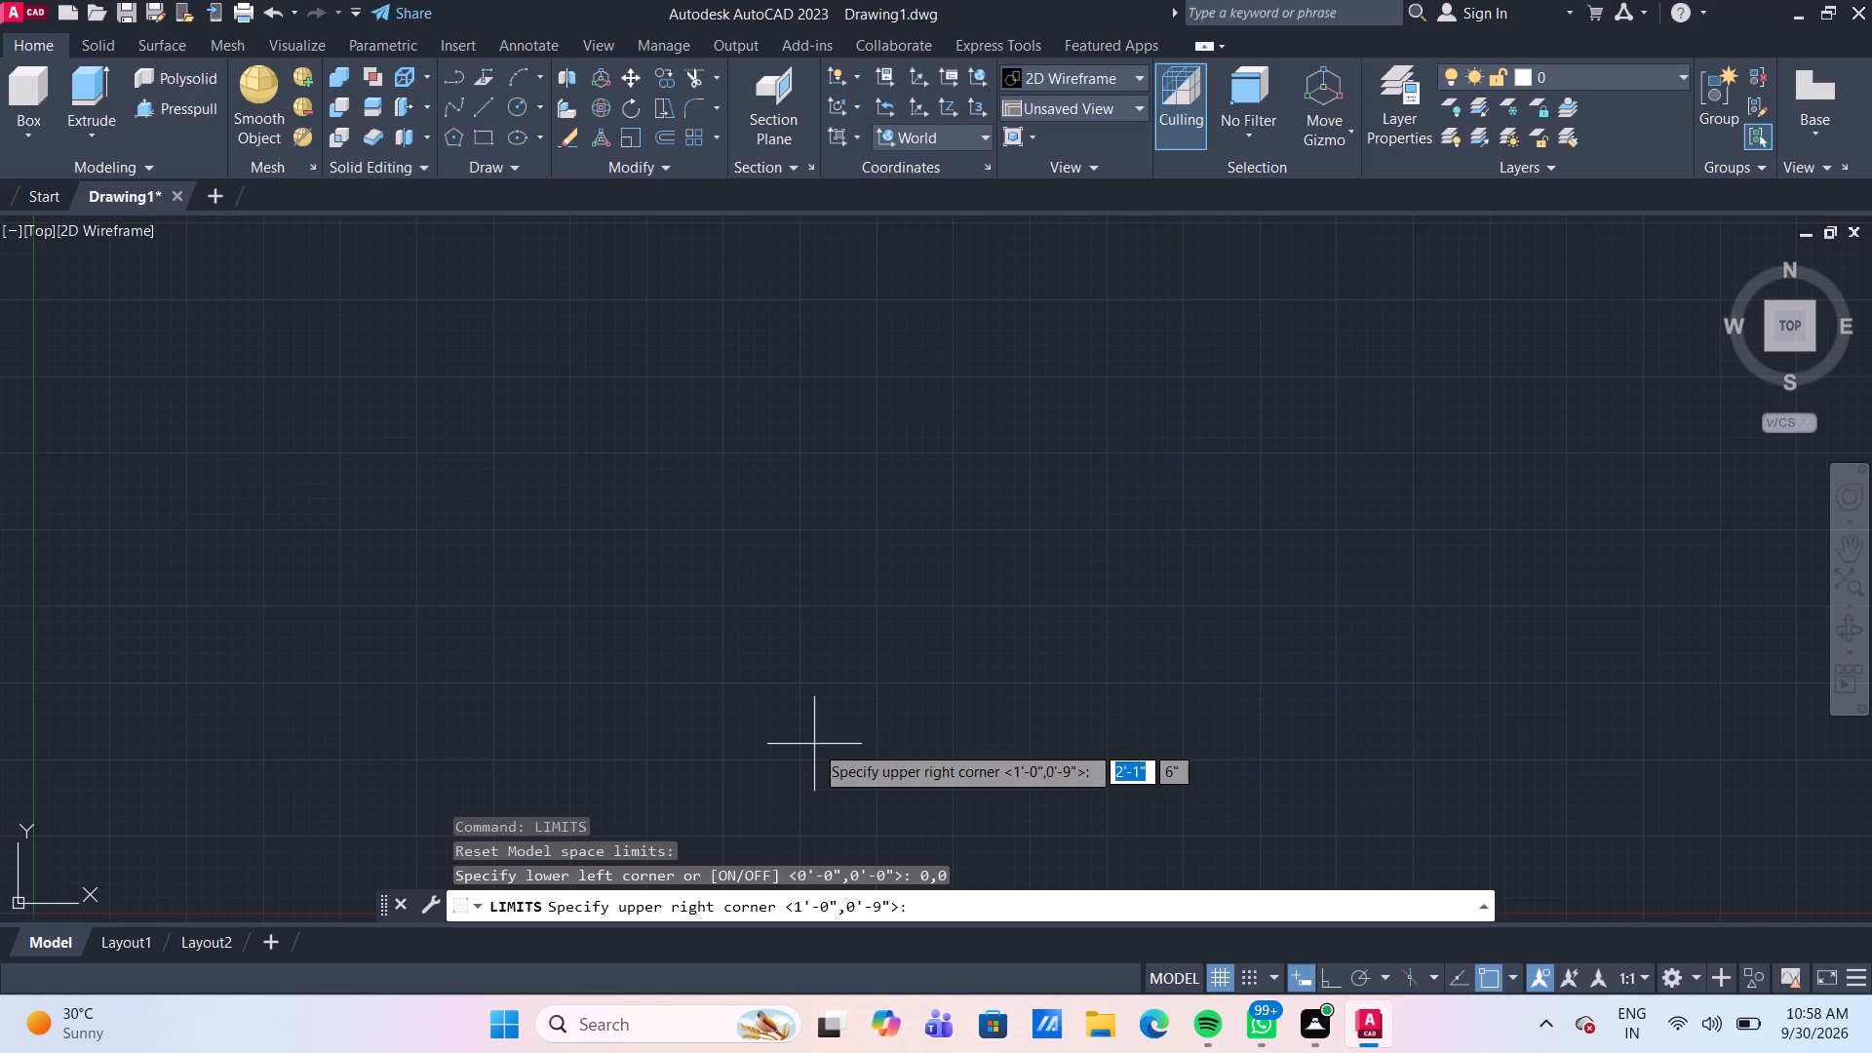
type("50")
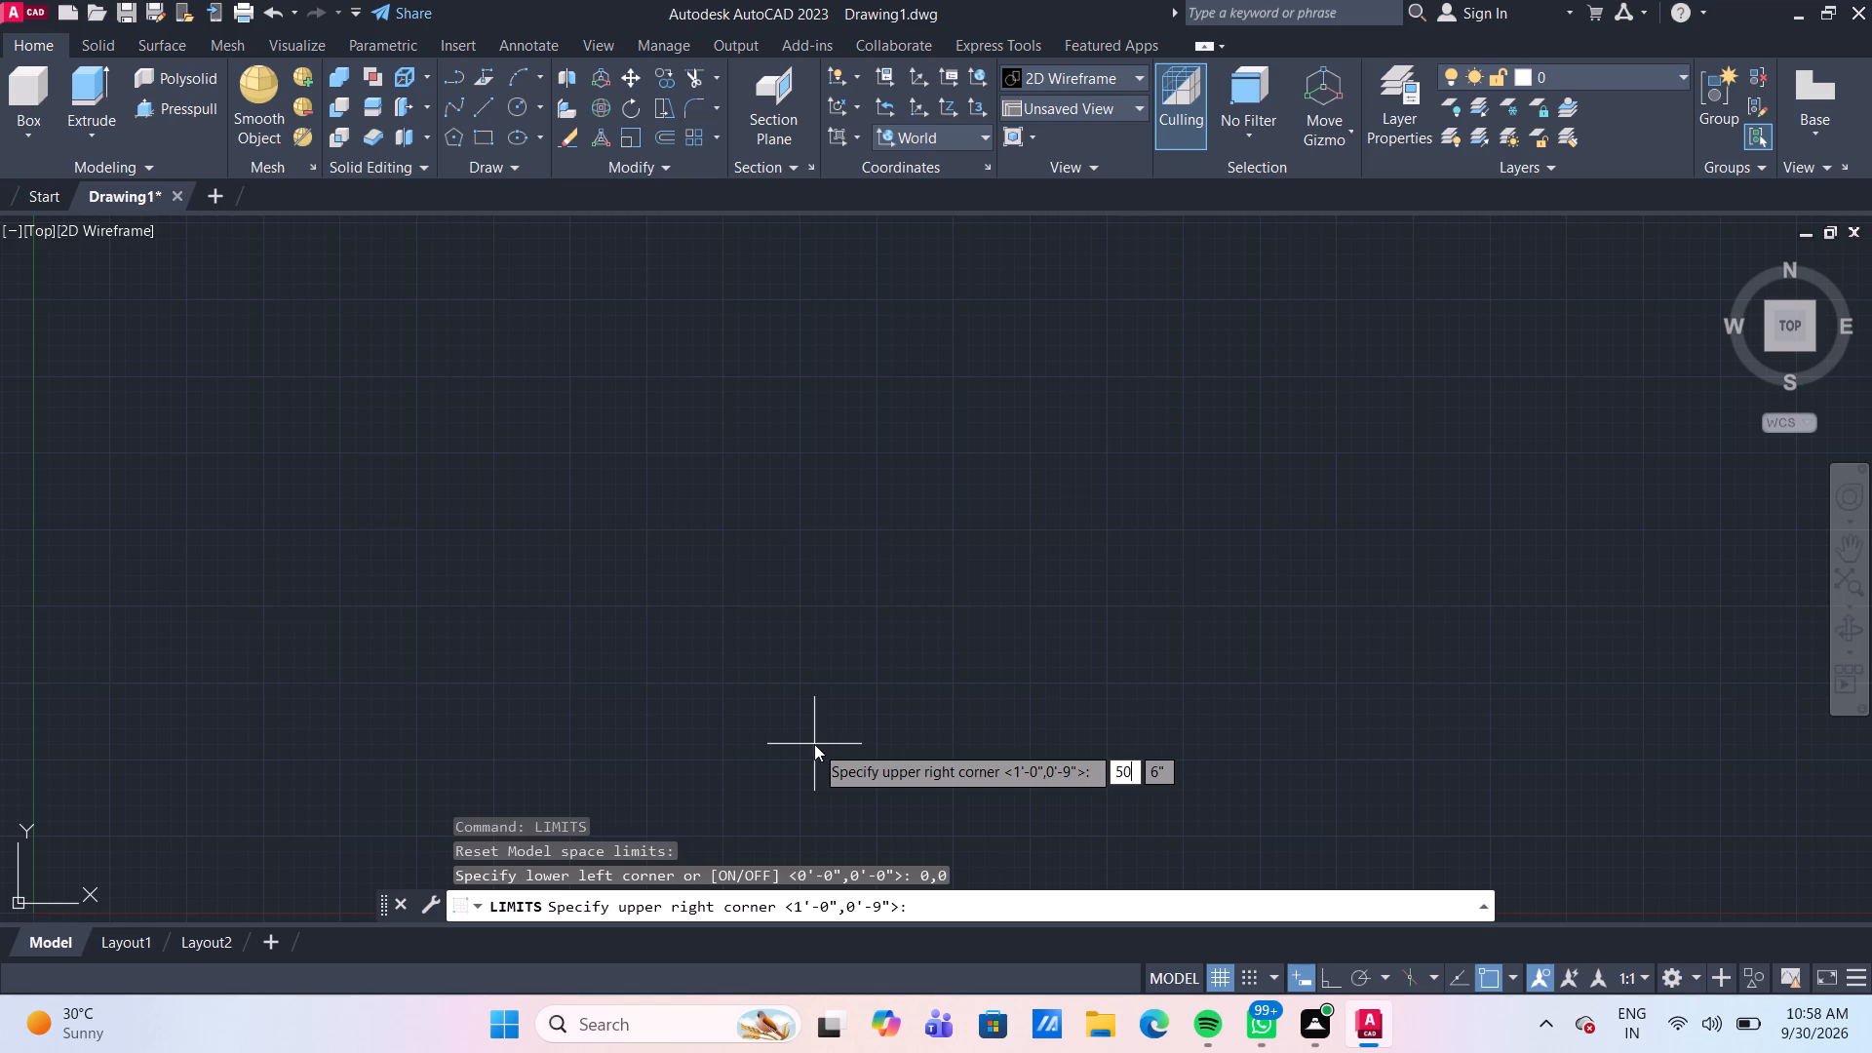
key("apostrophe")
type(",50'")
key("Return")
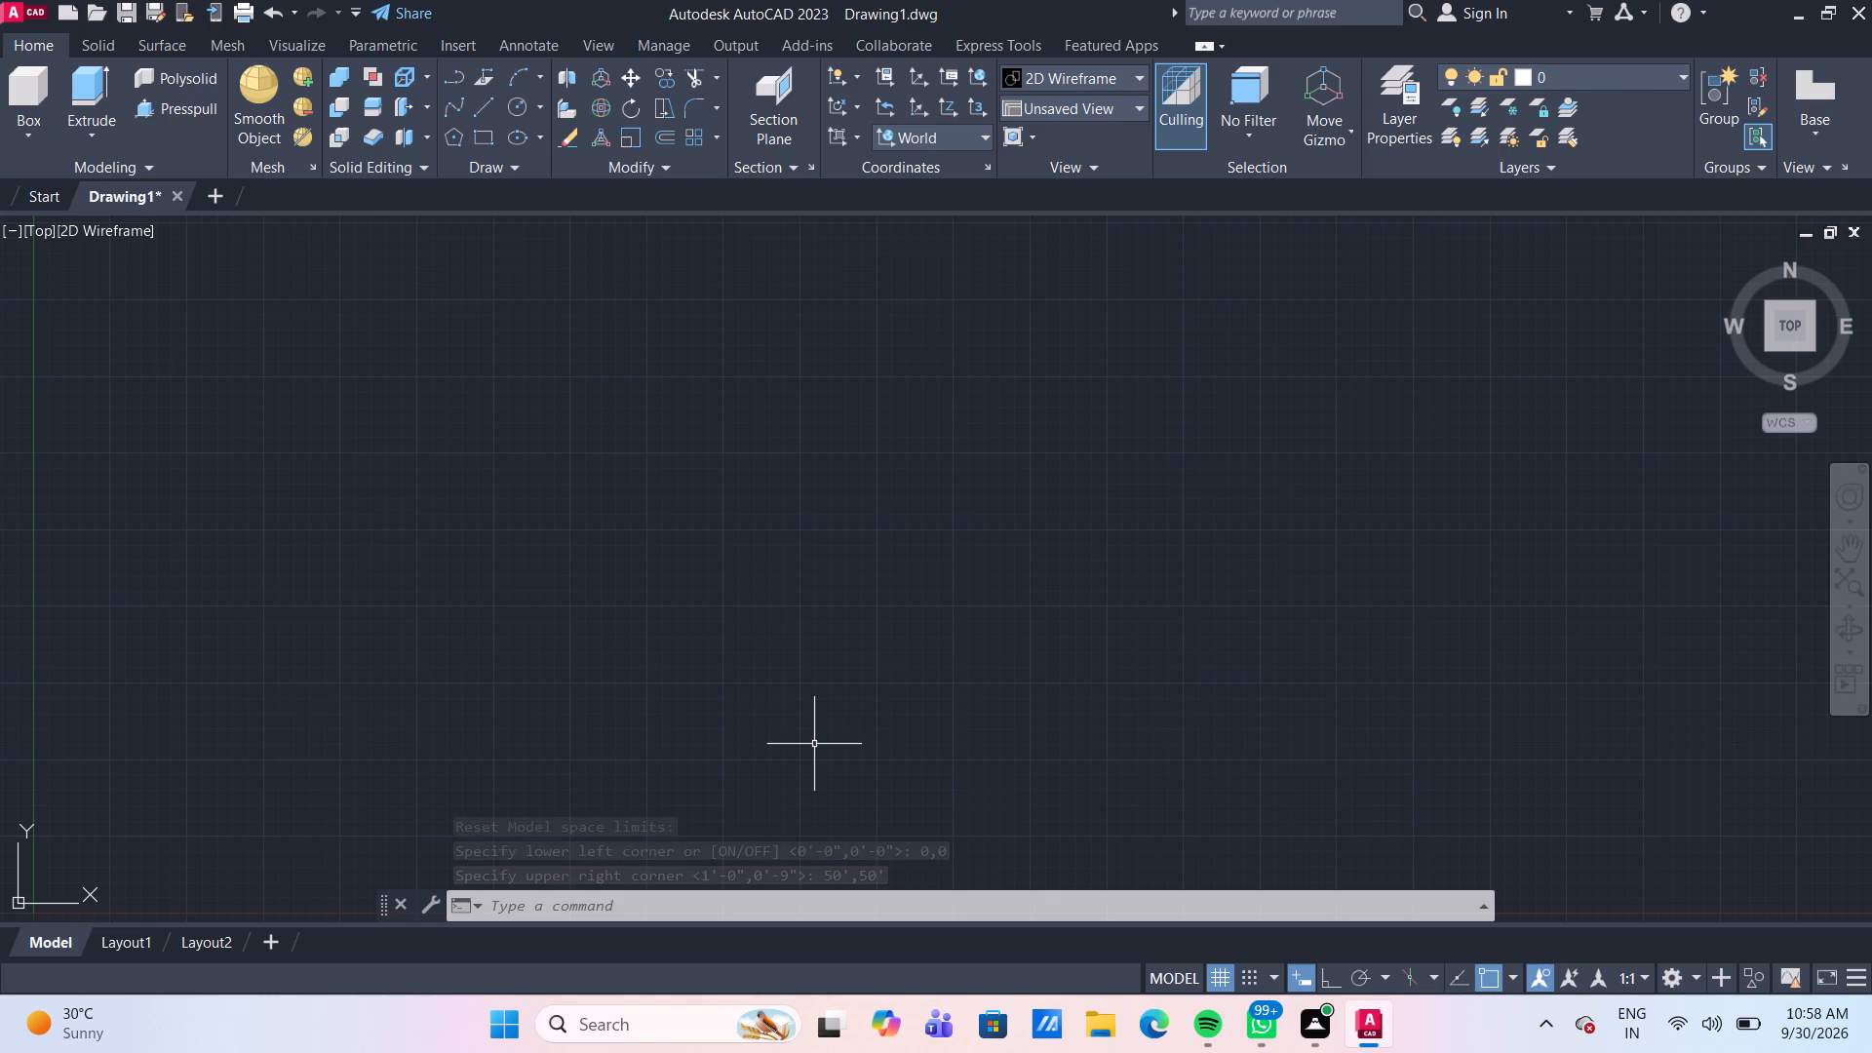
key("z")
key("Return")
key("a")
key("Return")
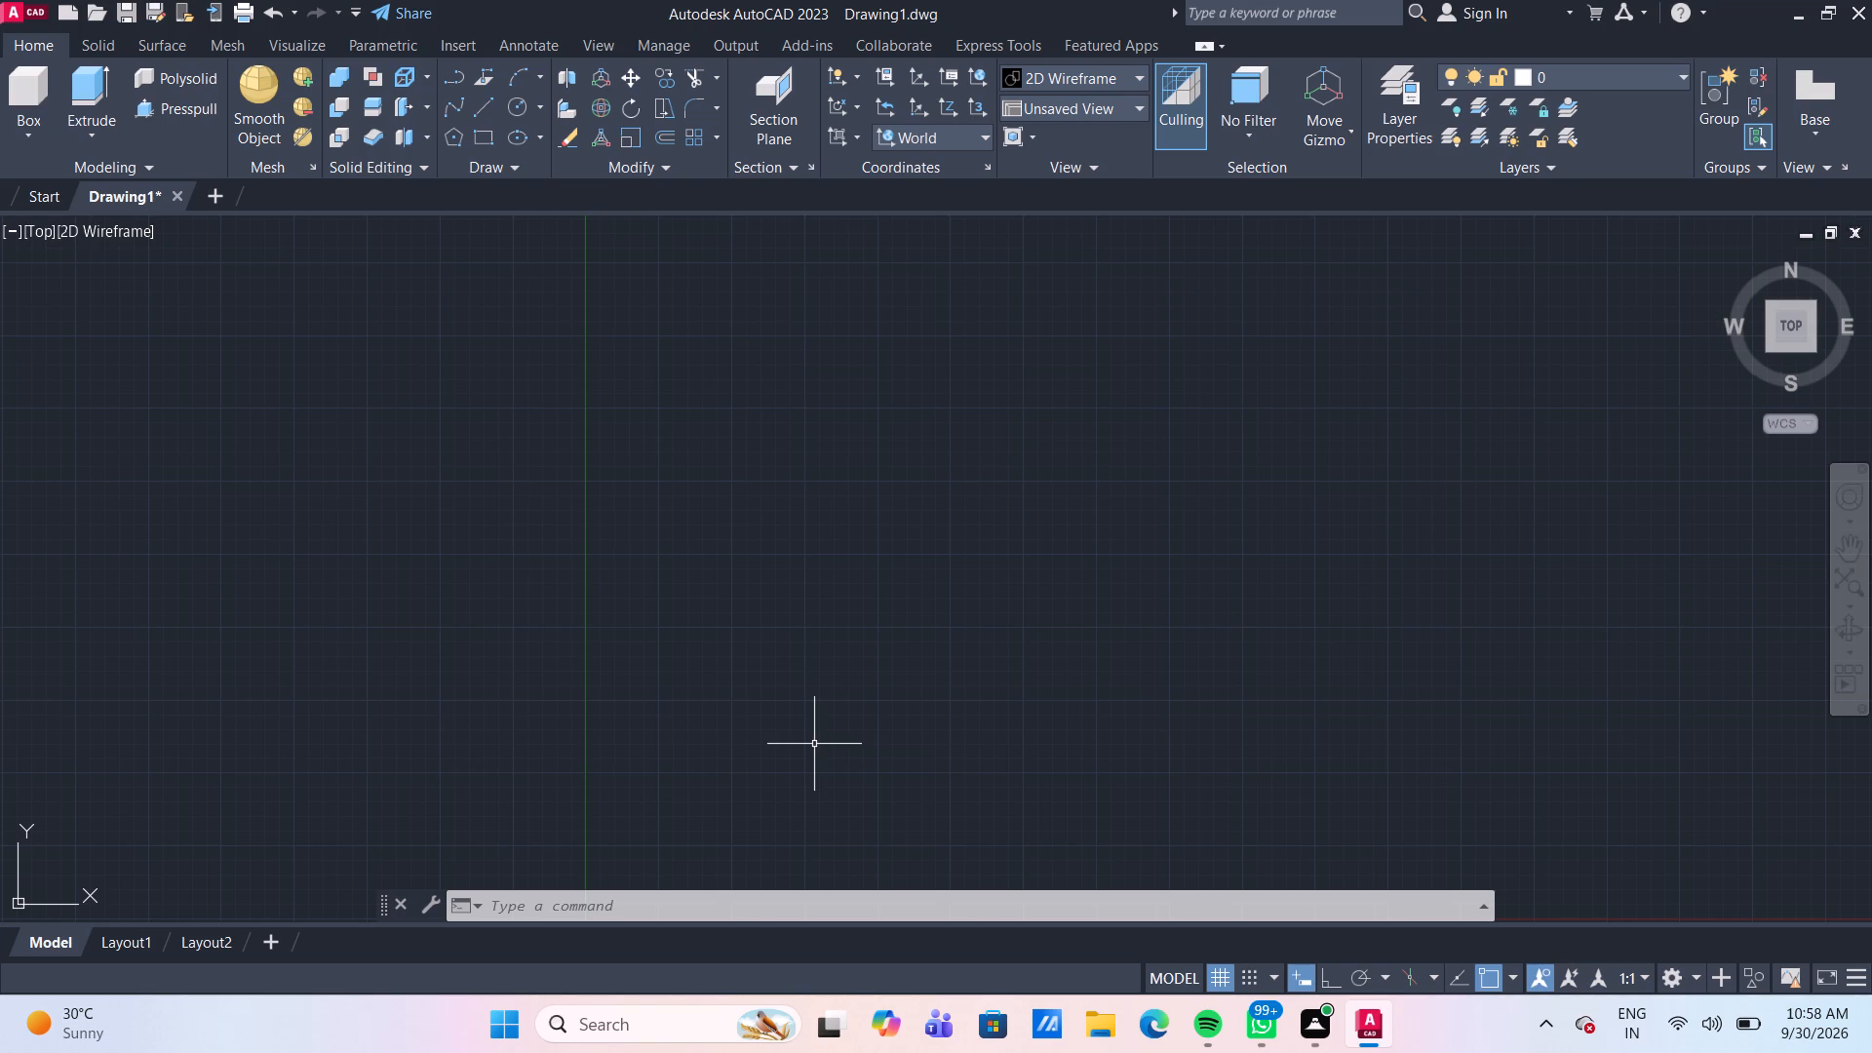
Modify the Standard dimension style's primary units to Engineering format with 0'-0" precision.
key("d")
key("Return")
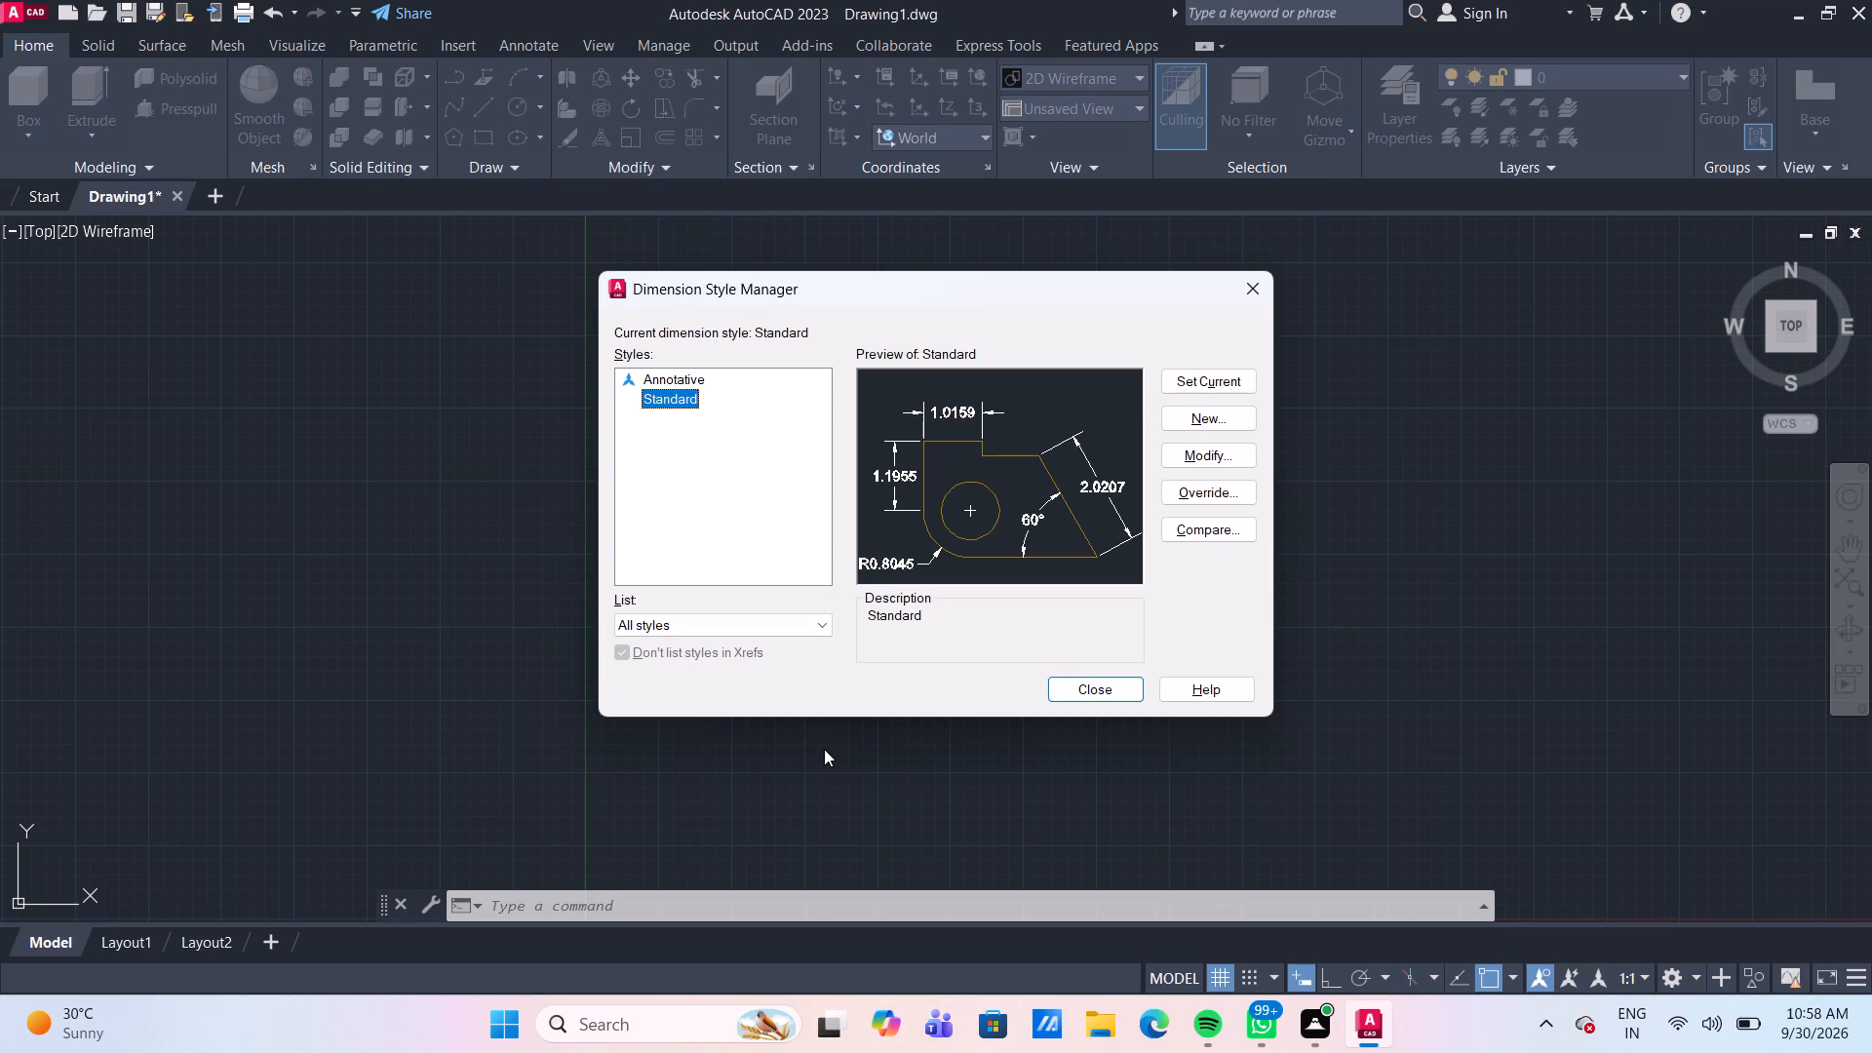
left_click(1213, 452)
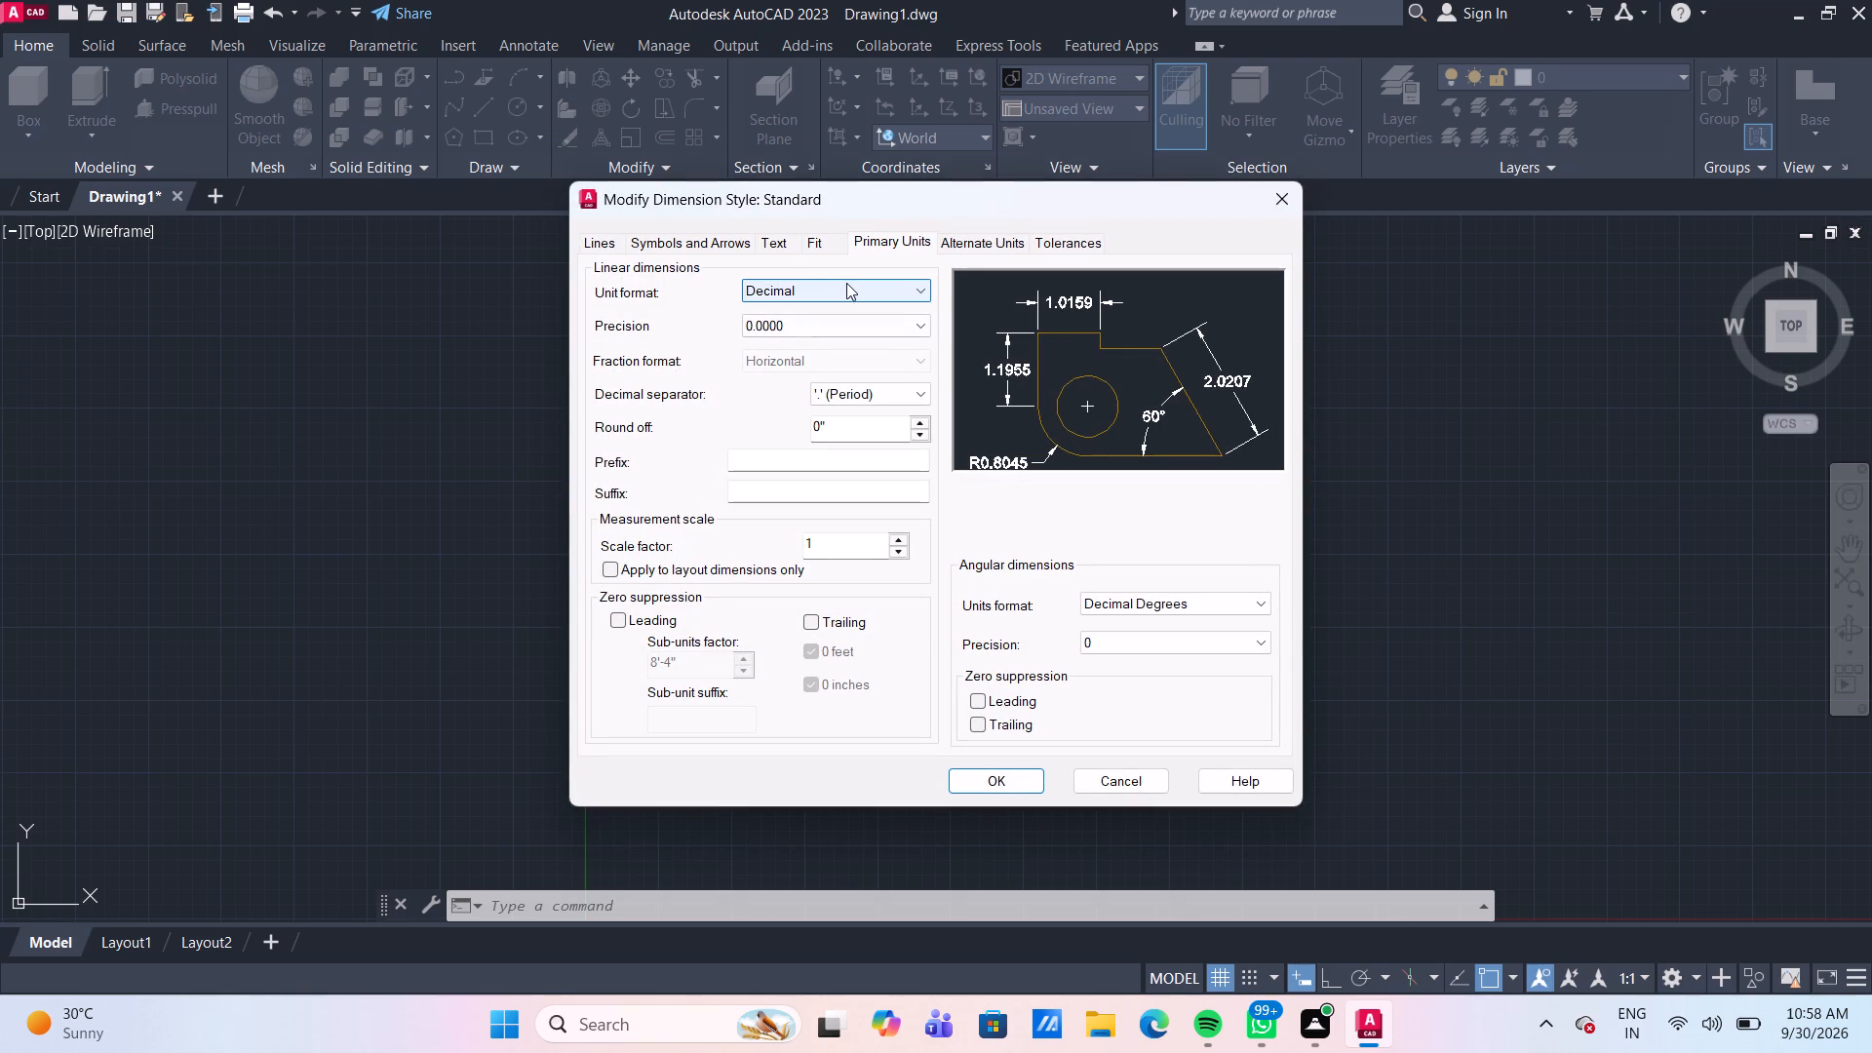
left_click(850, 286)
left_click(866, 337)
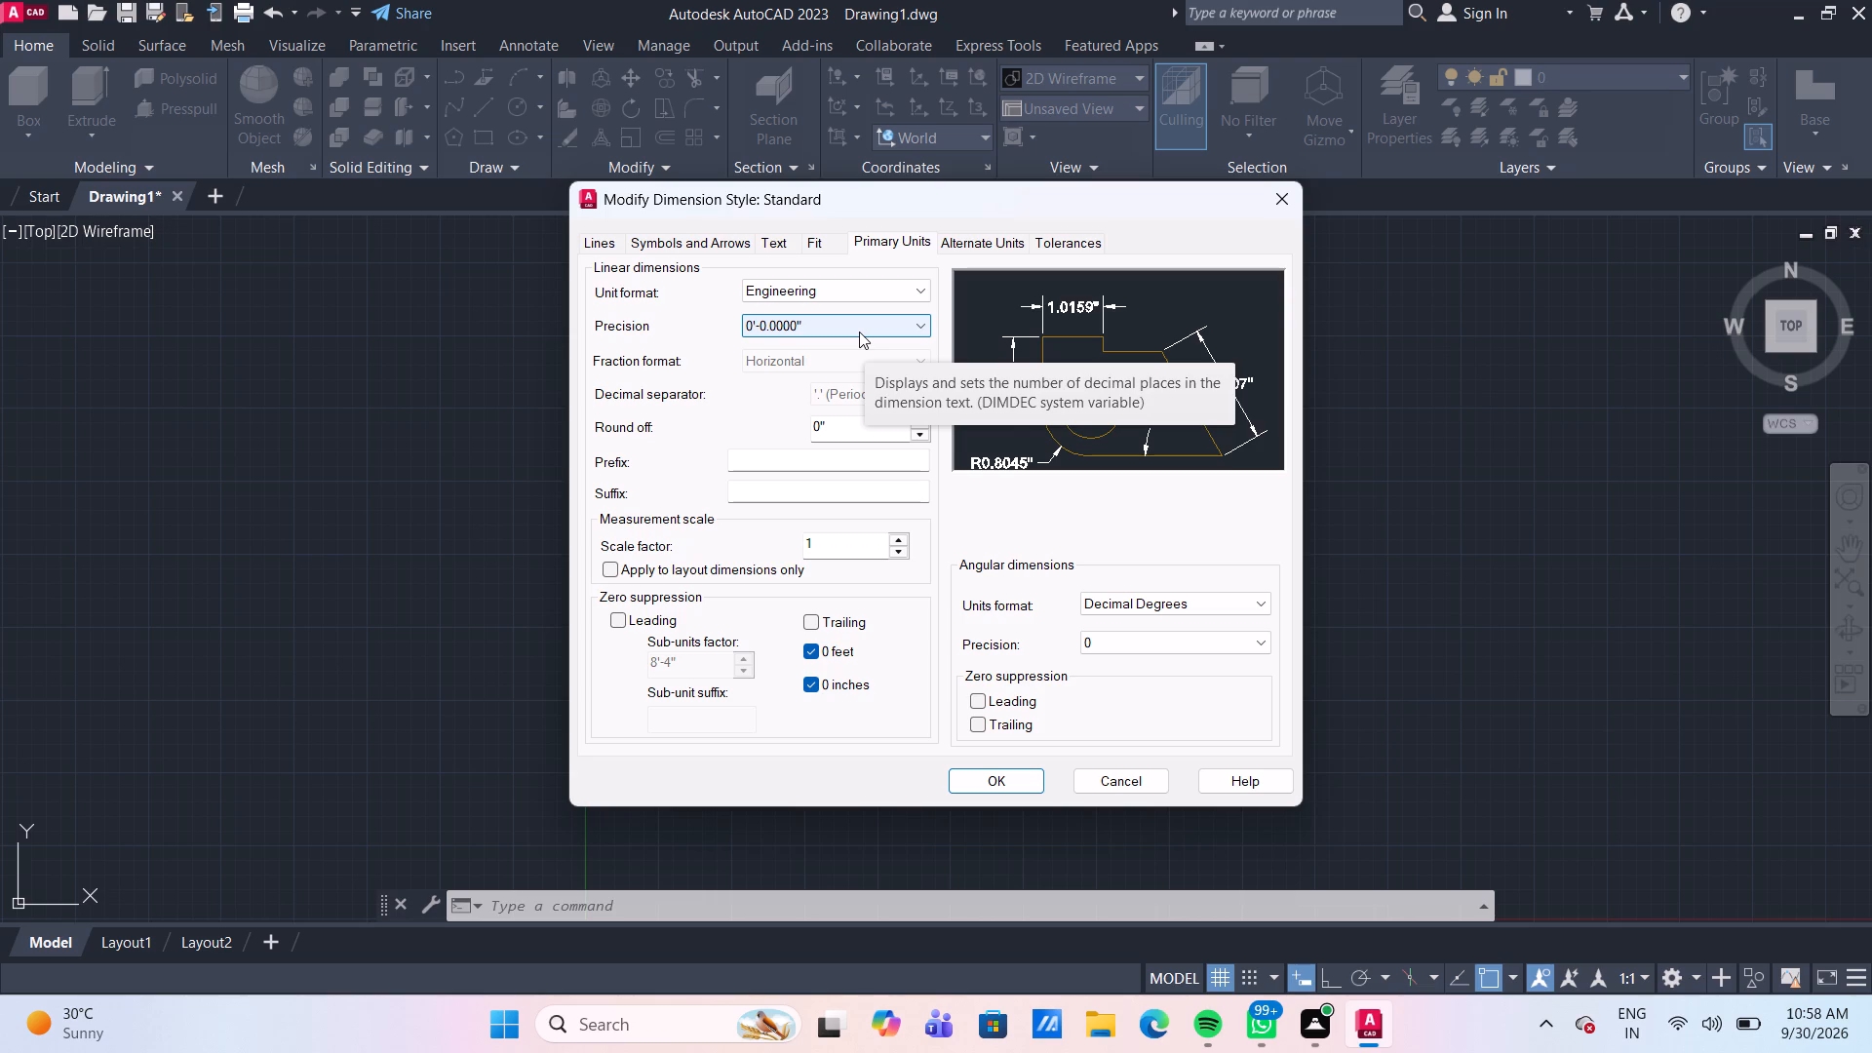
left_click(859, 331)
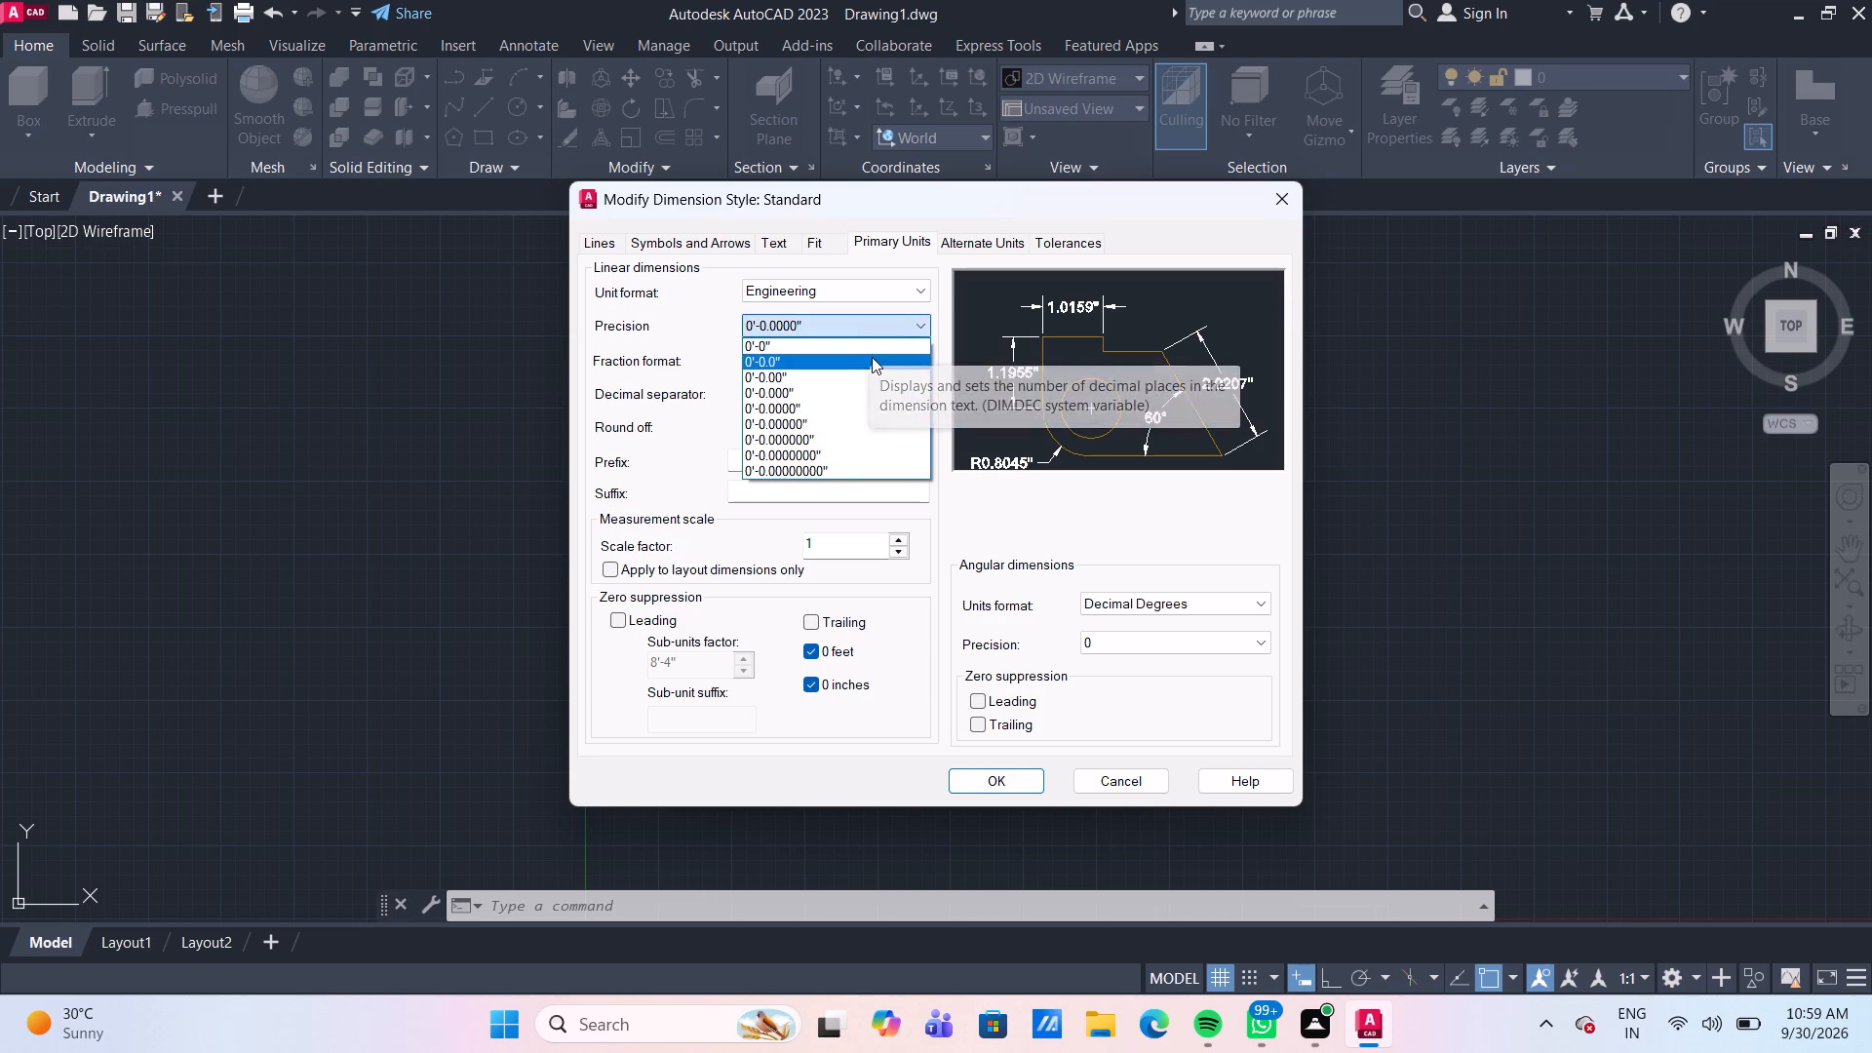
left_click(863, 339)
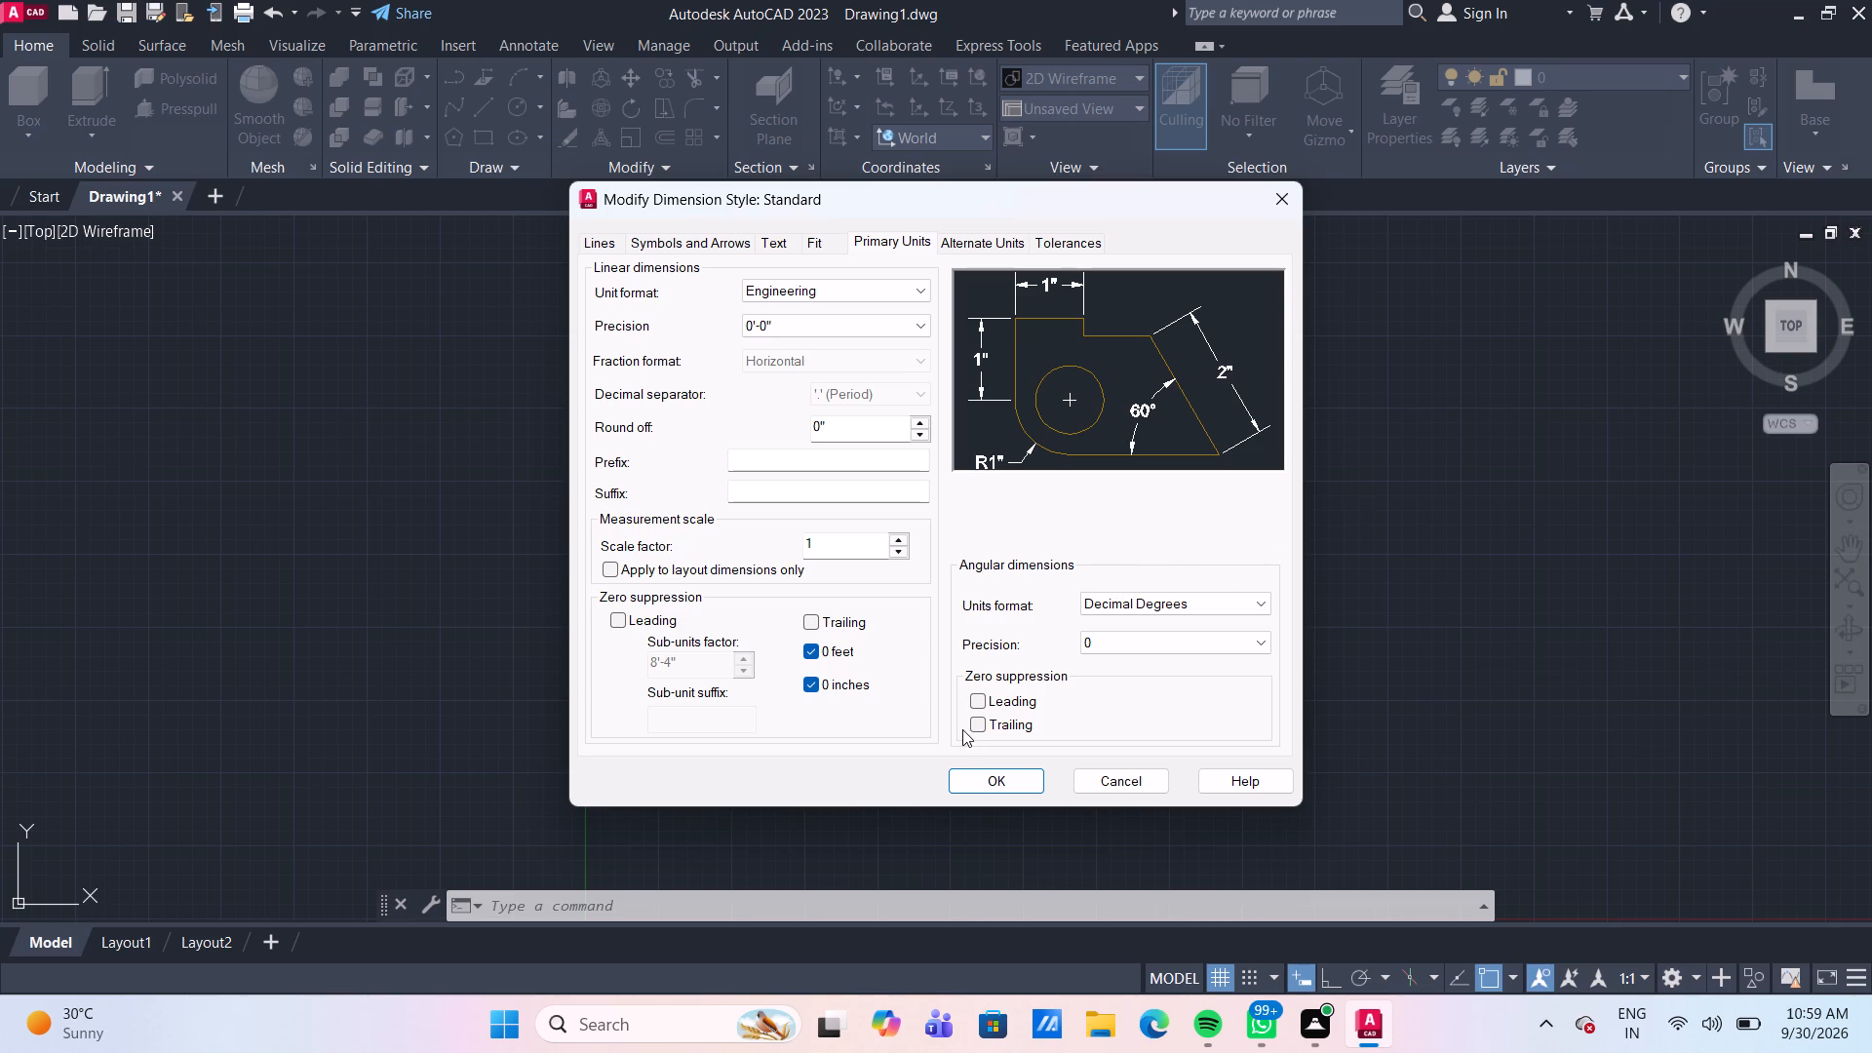
Set the Standard dimension style's arrow size to 8".
left_click(594, 246)
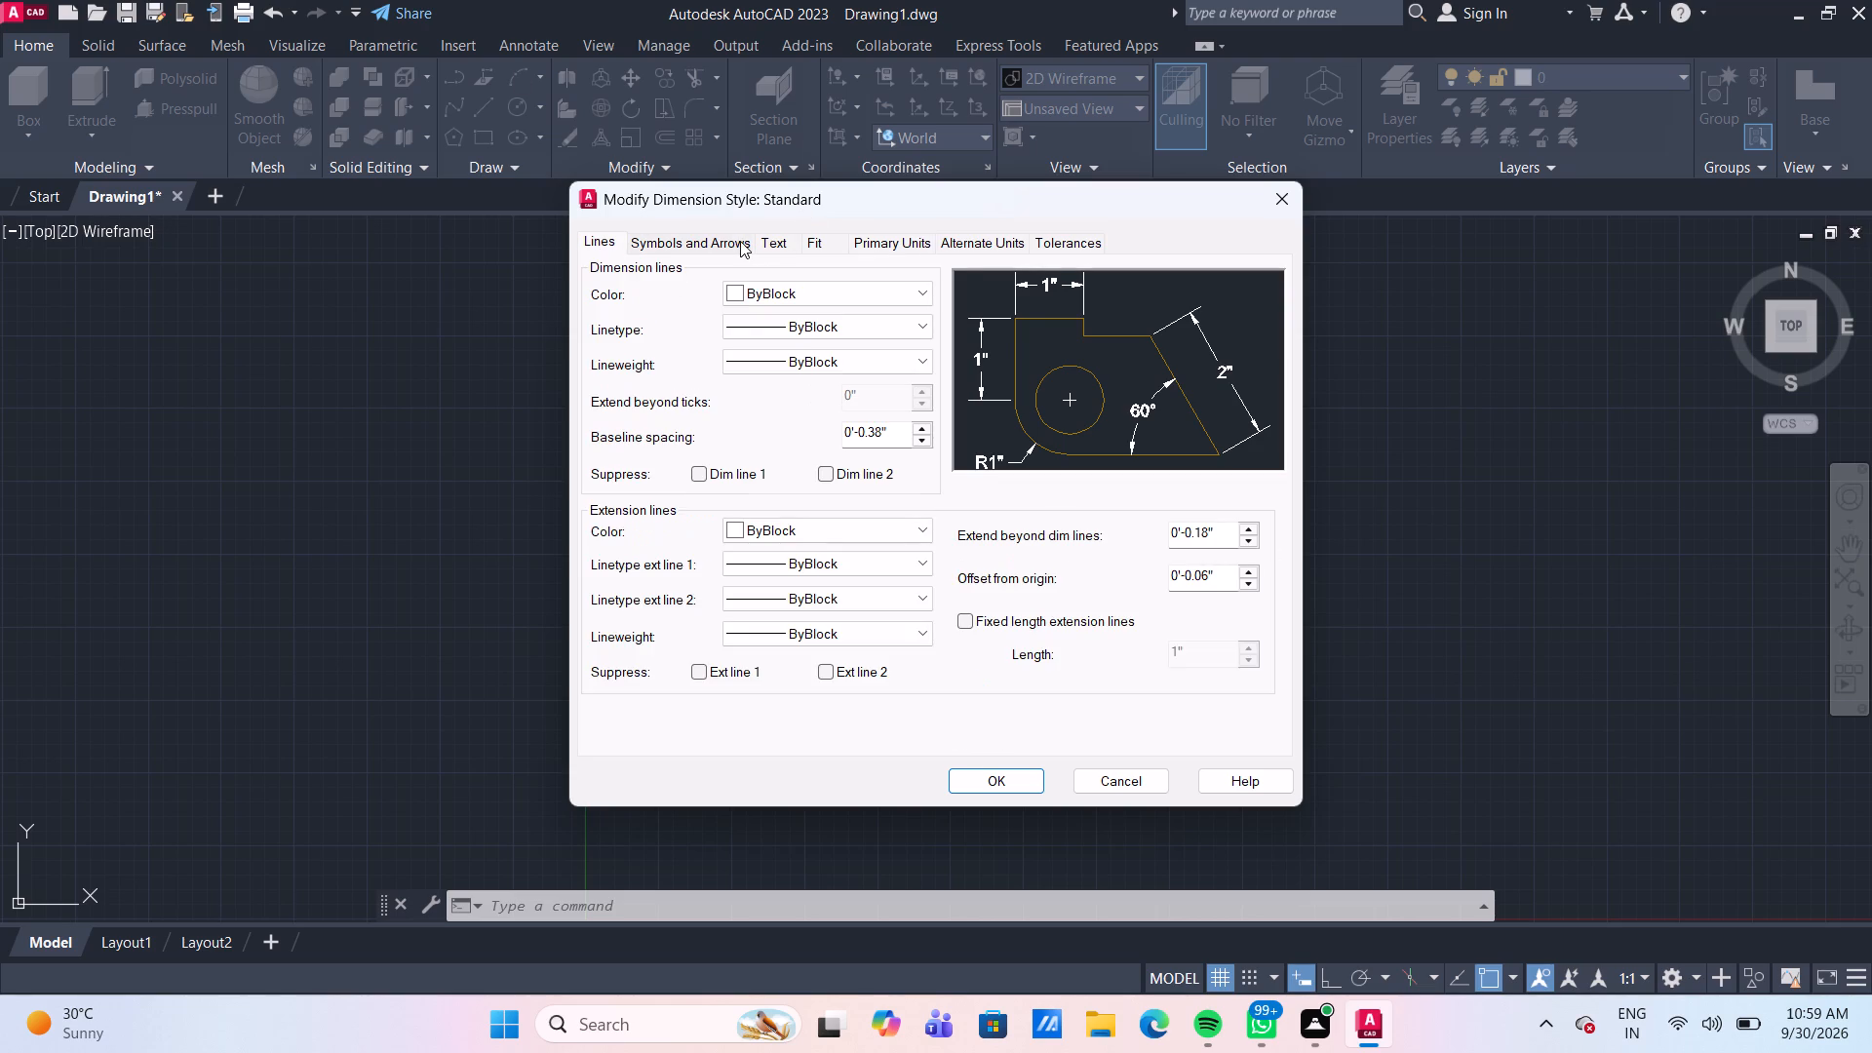
left_click(740, 241)
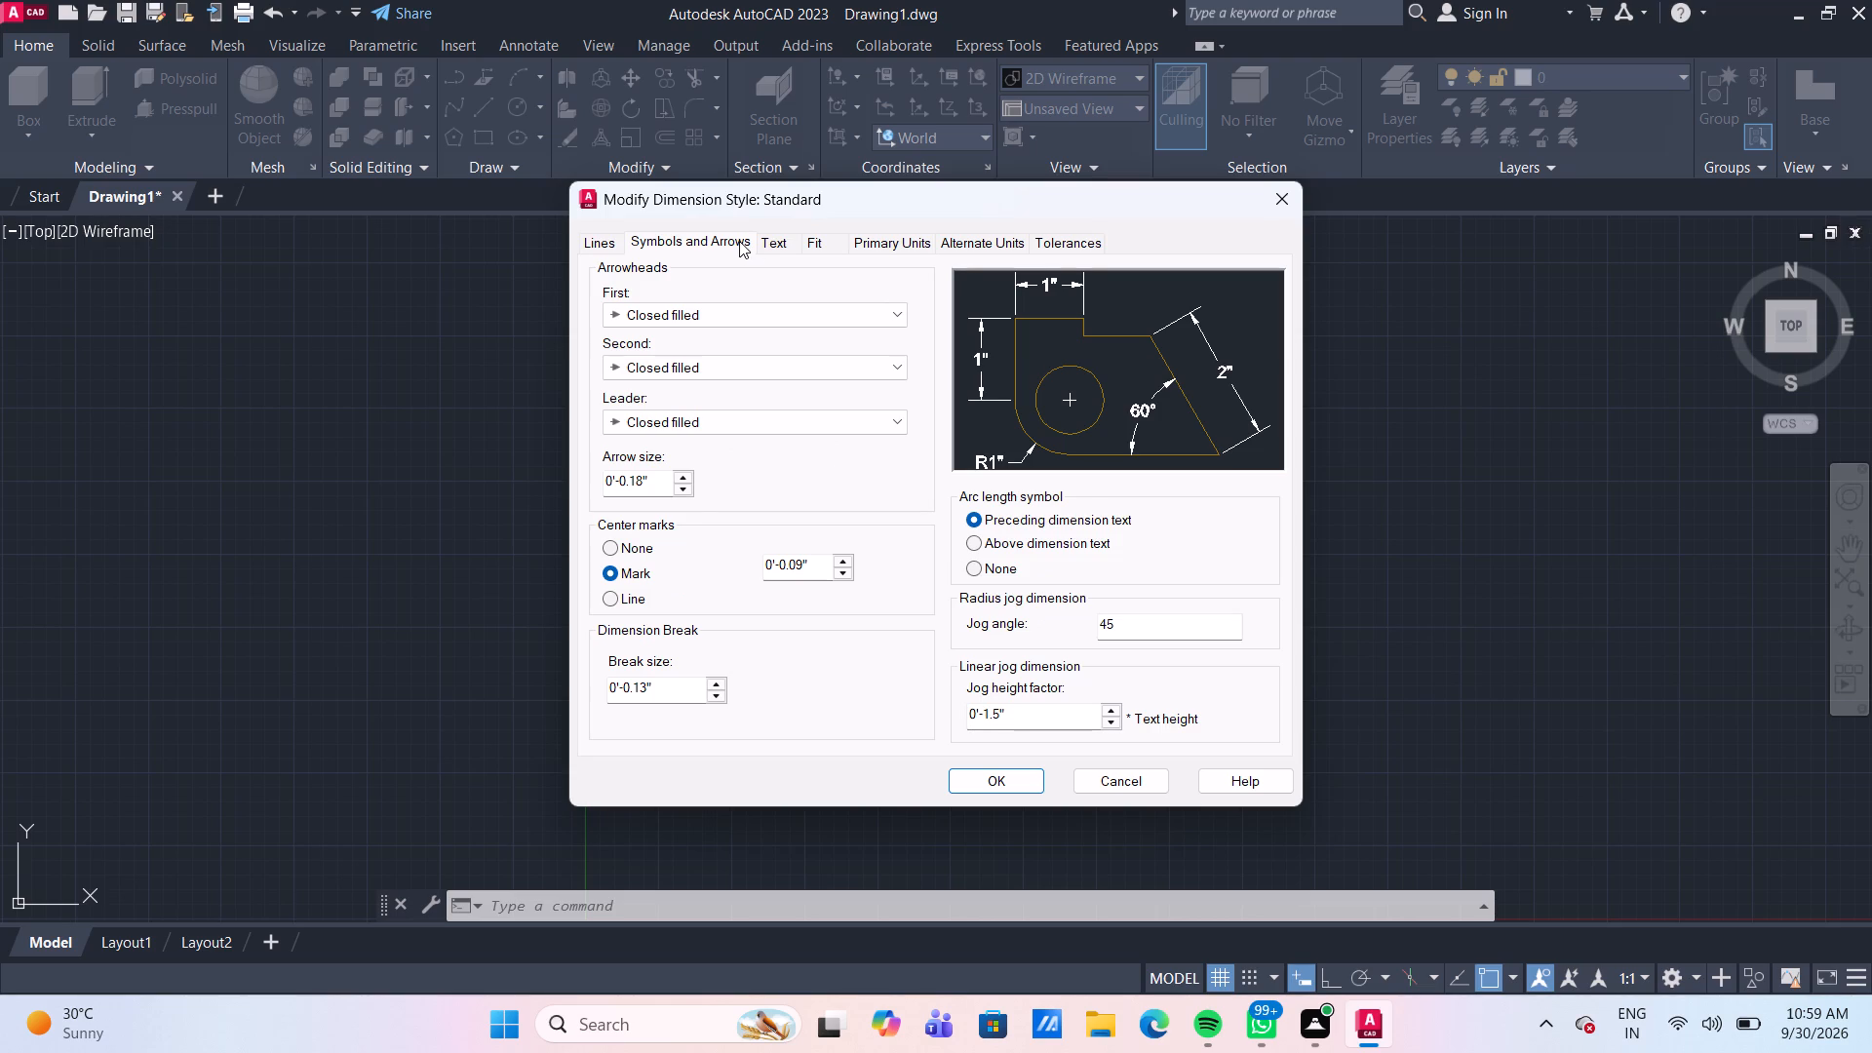
left_click_drag(650, 486, 604, 472)
left_click_drag(604, 472, 588, 472)
type("8\"")
key("Return")
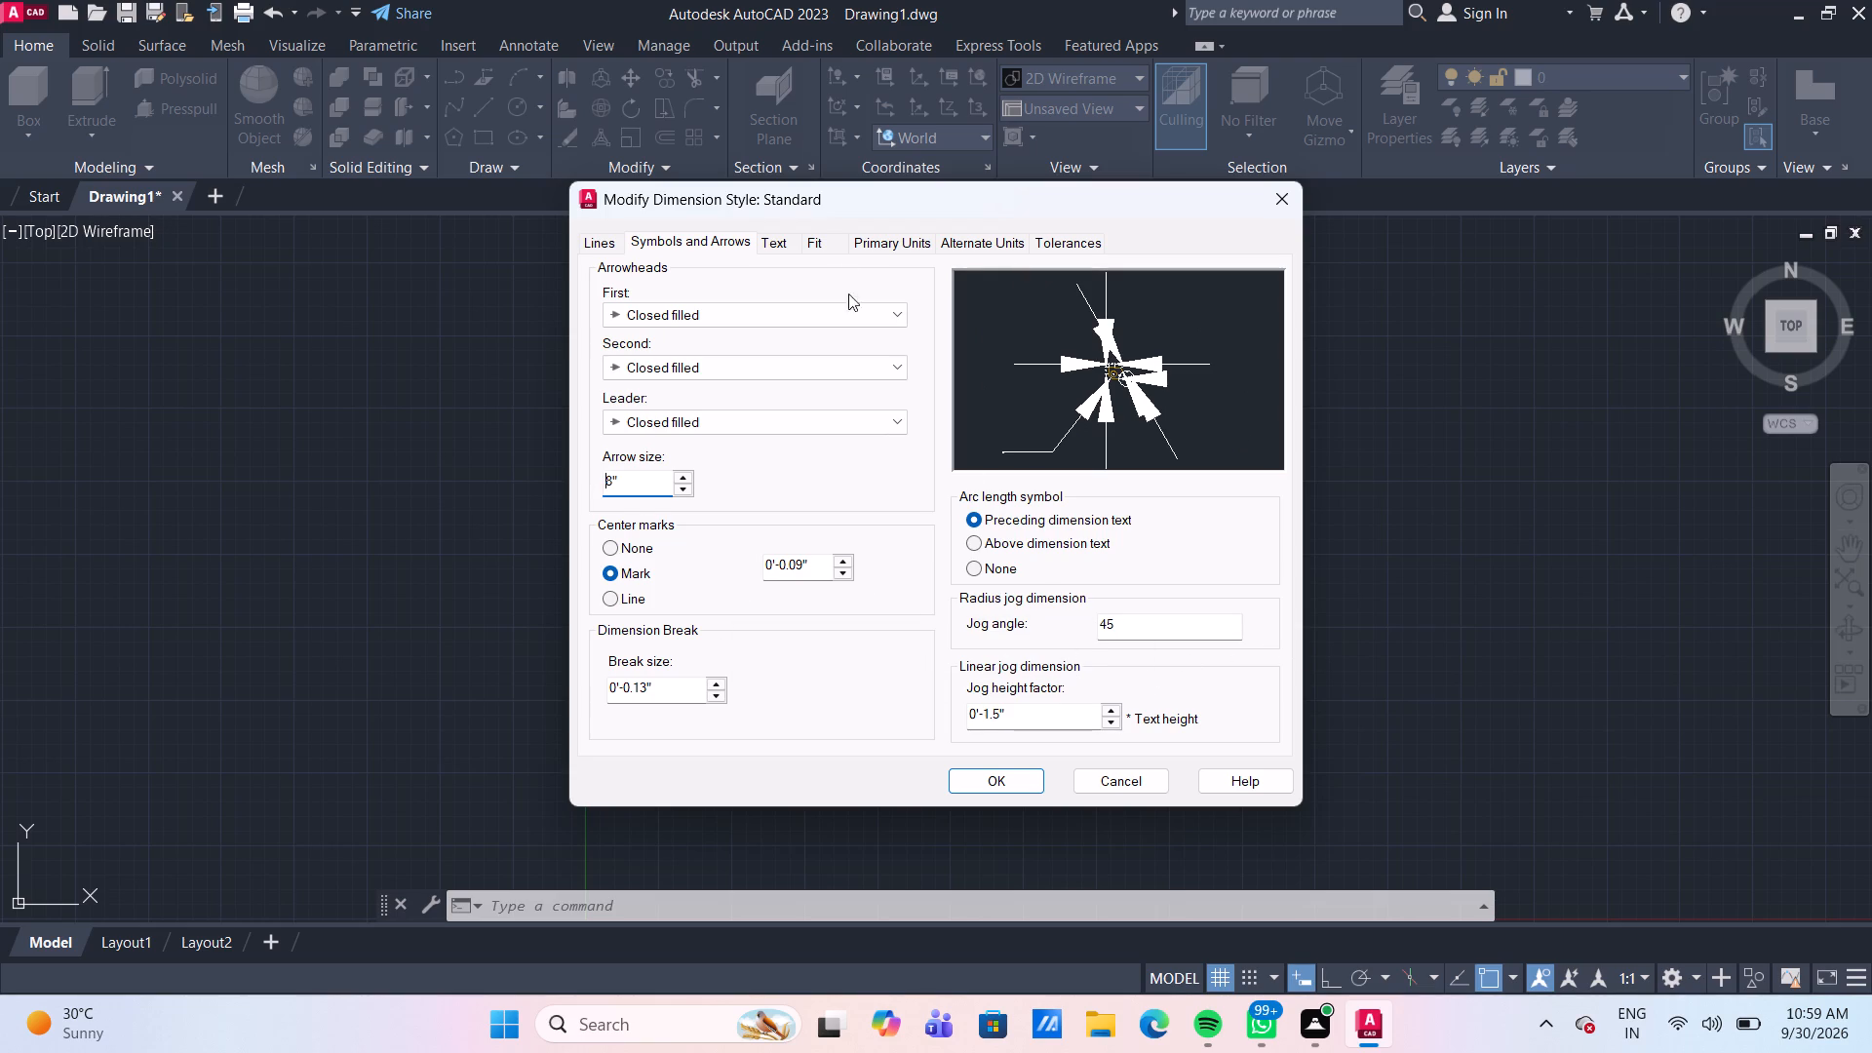
Set the Standard dimension style's text height to 9".
left_click(782, 241)
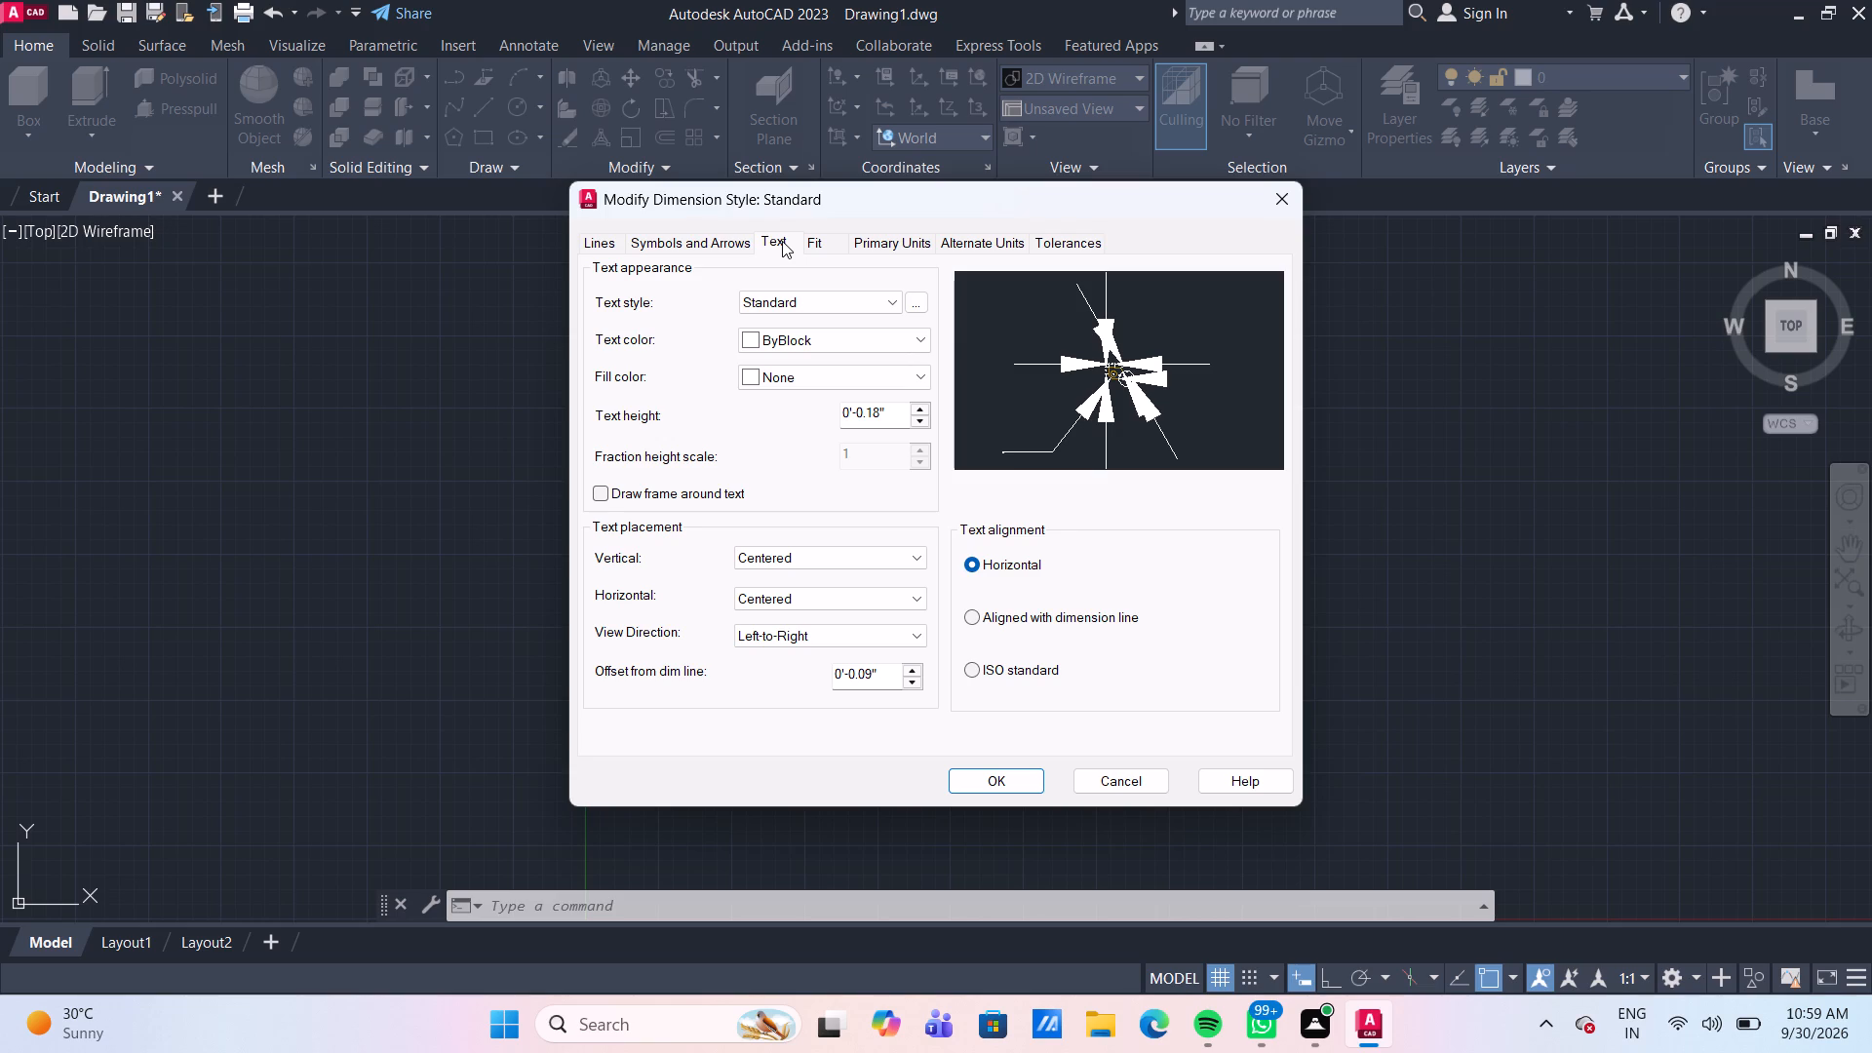
left_click(782, 241)
left_click_drag(889, 416, 828, 394)
type("9\"")
key("Return")
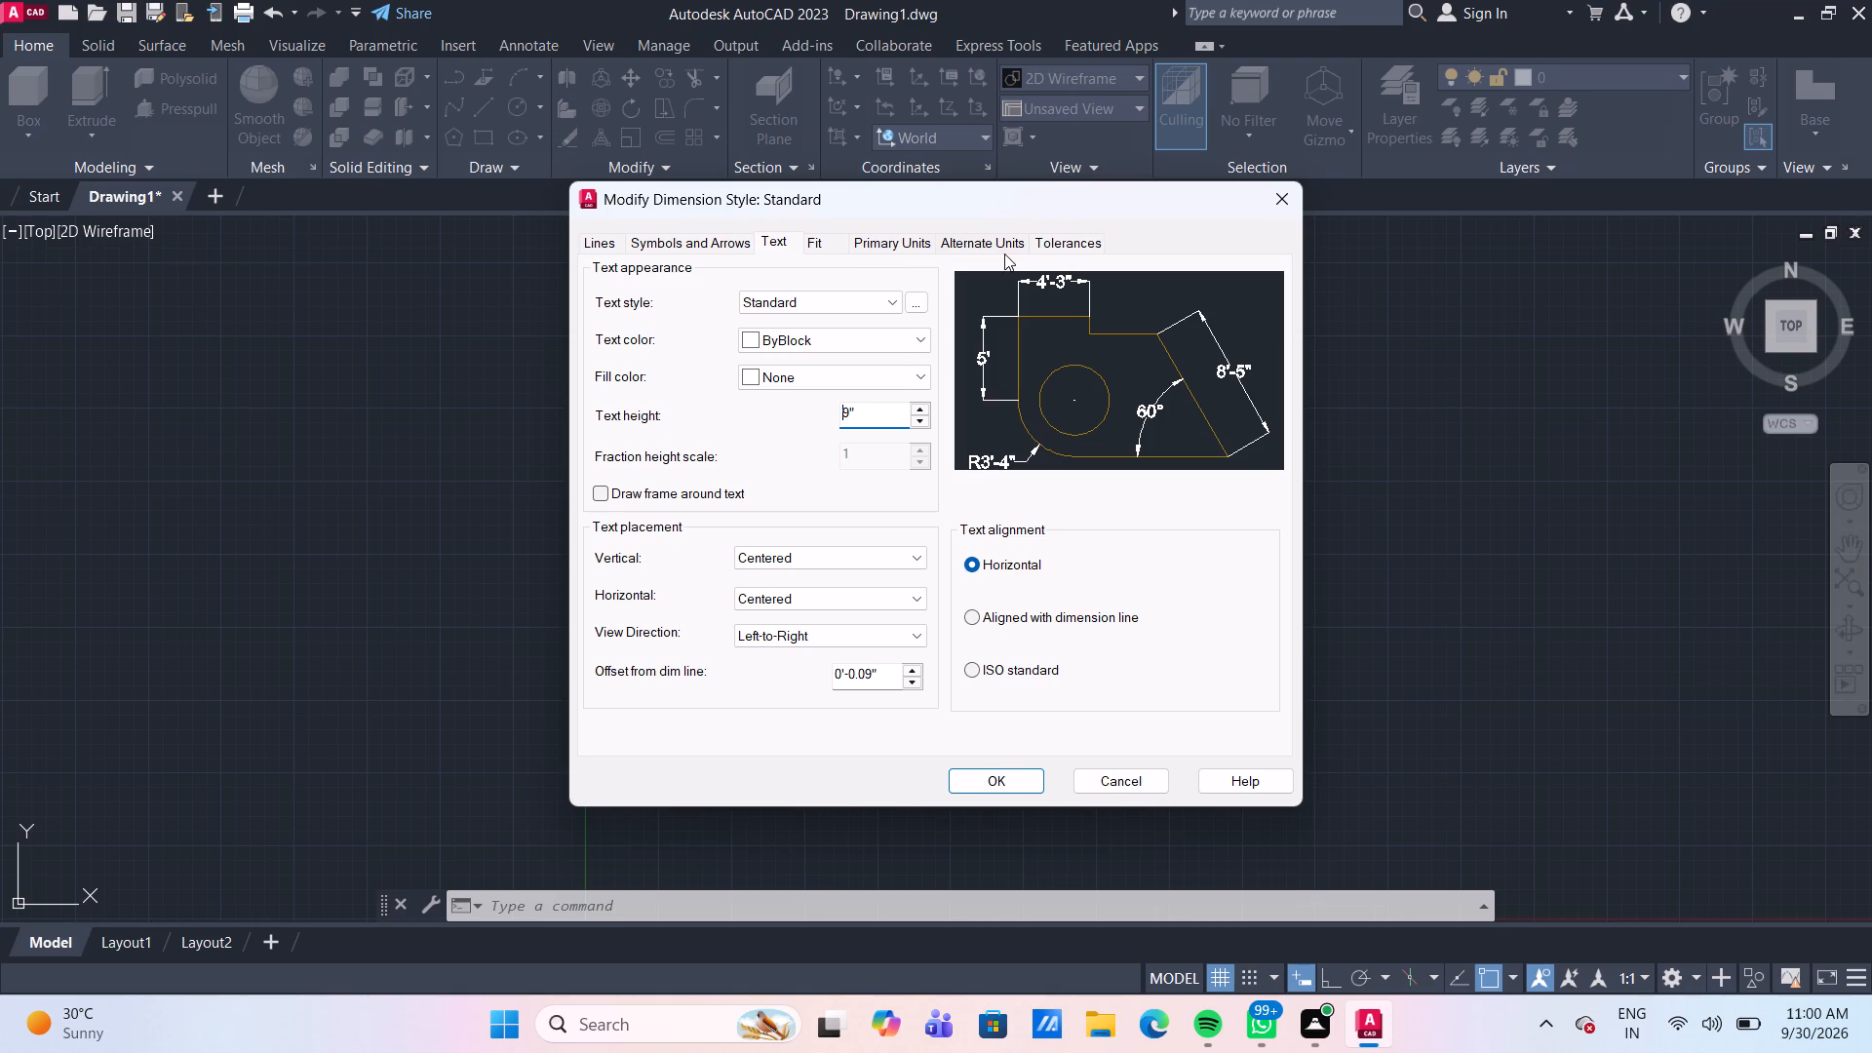
Accept the Standard dimension style changes, make it the current style and close the Dimension Style Manager.
left_click(905, 239)
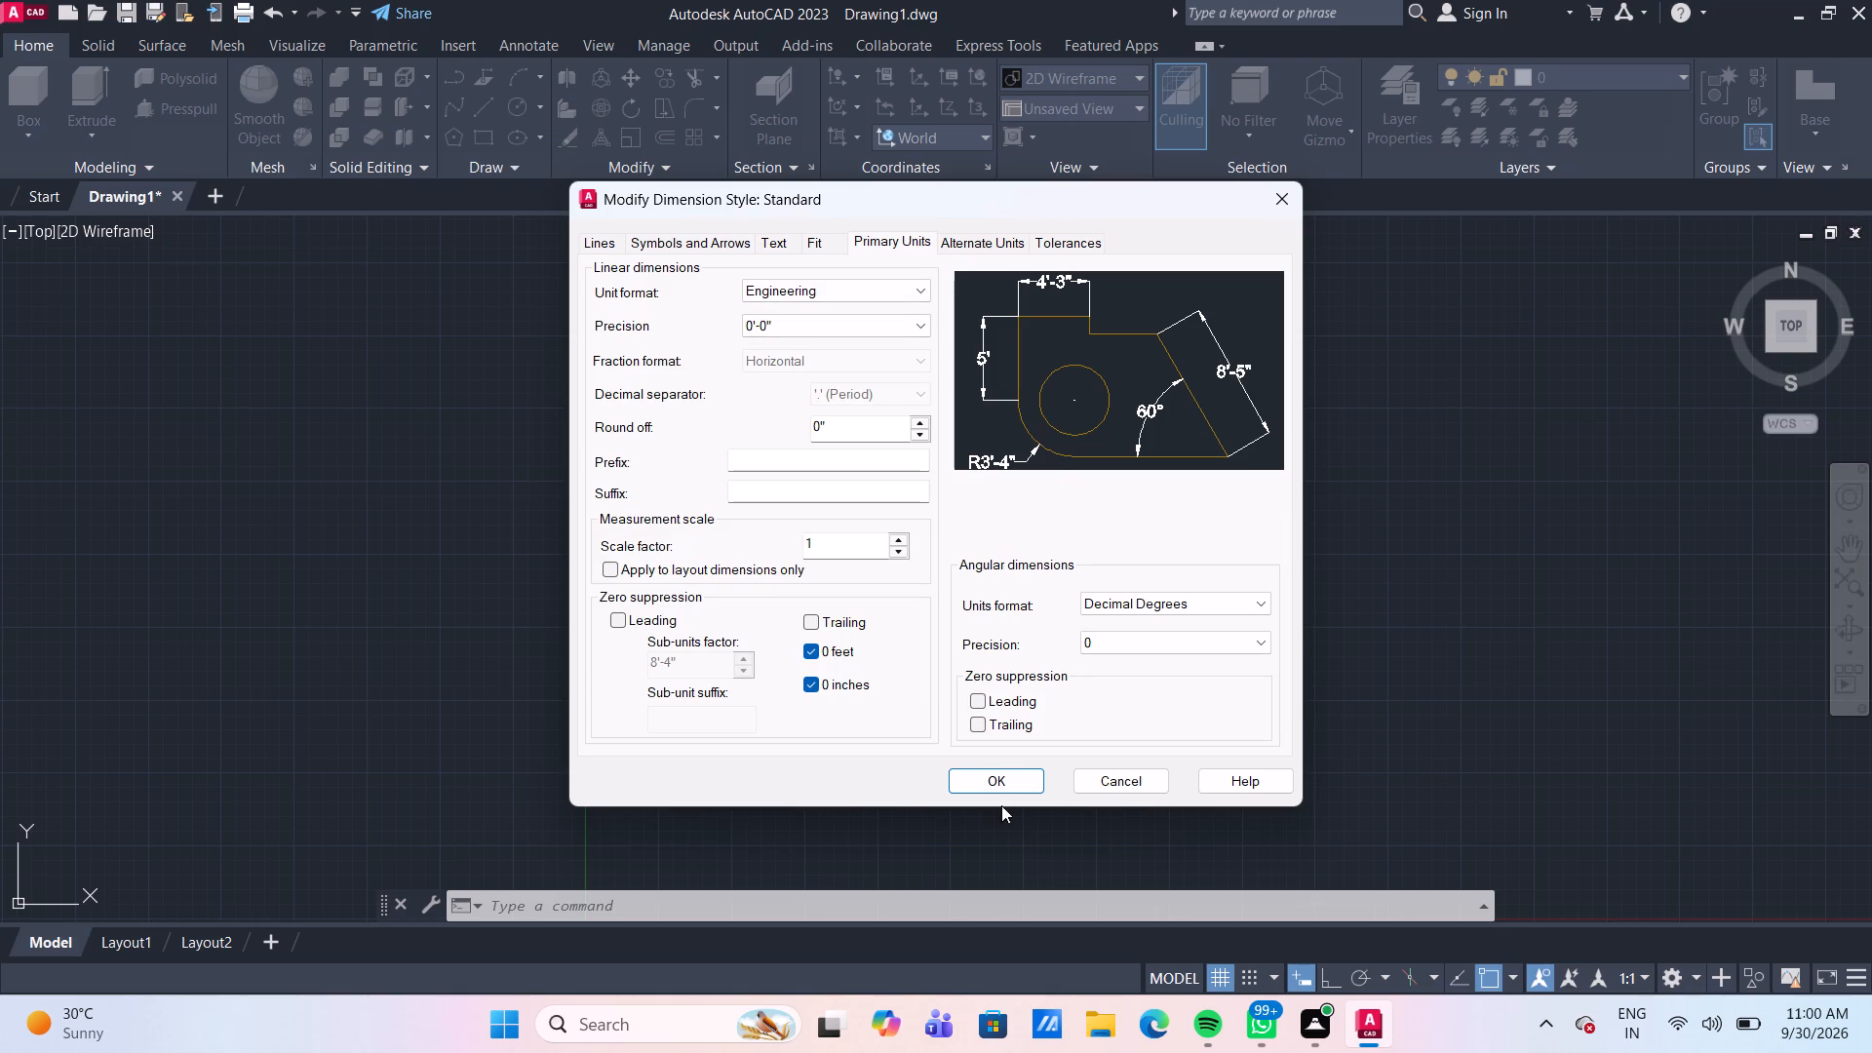
left_click(1002, 775)
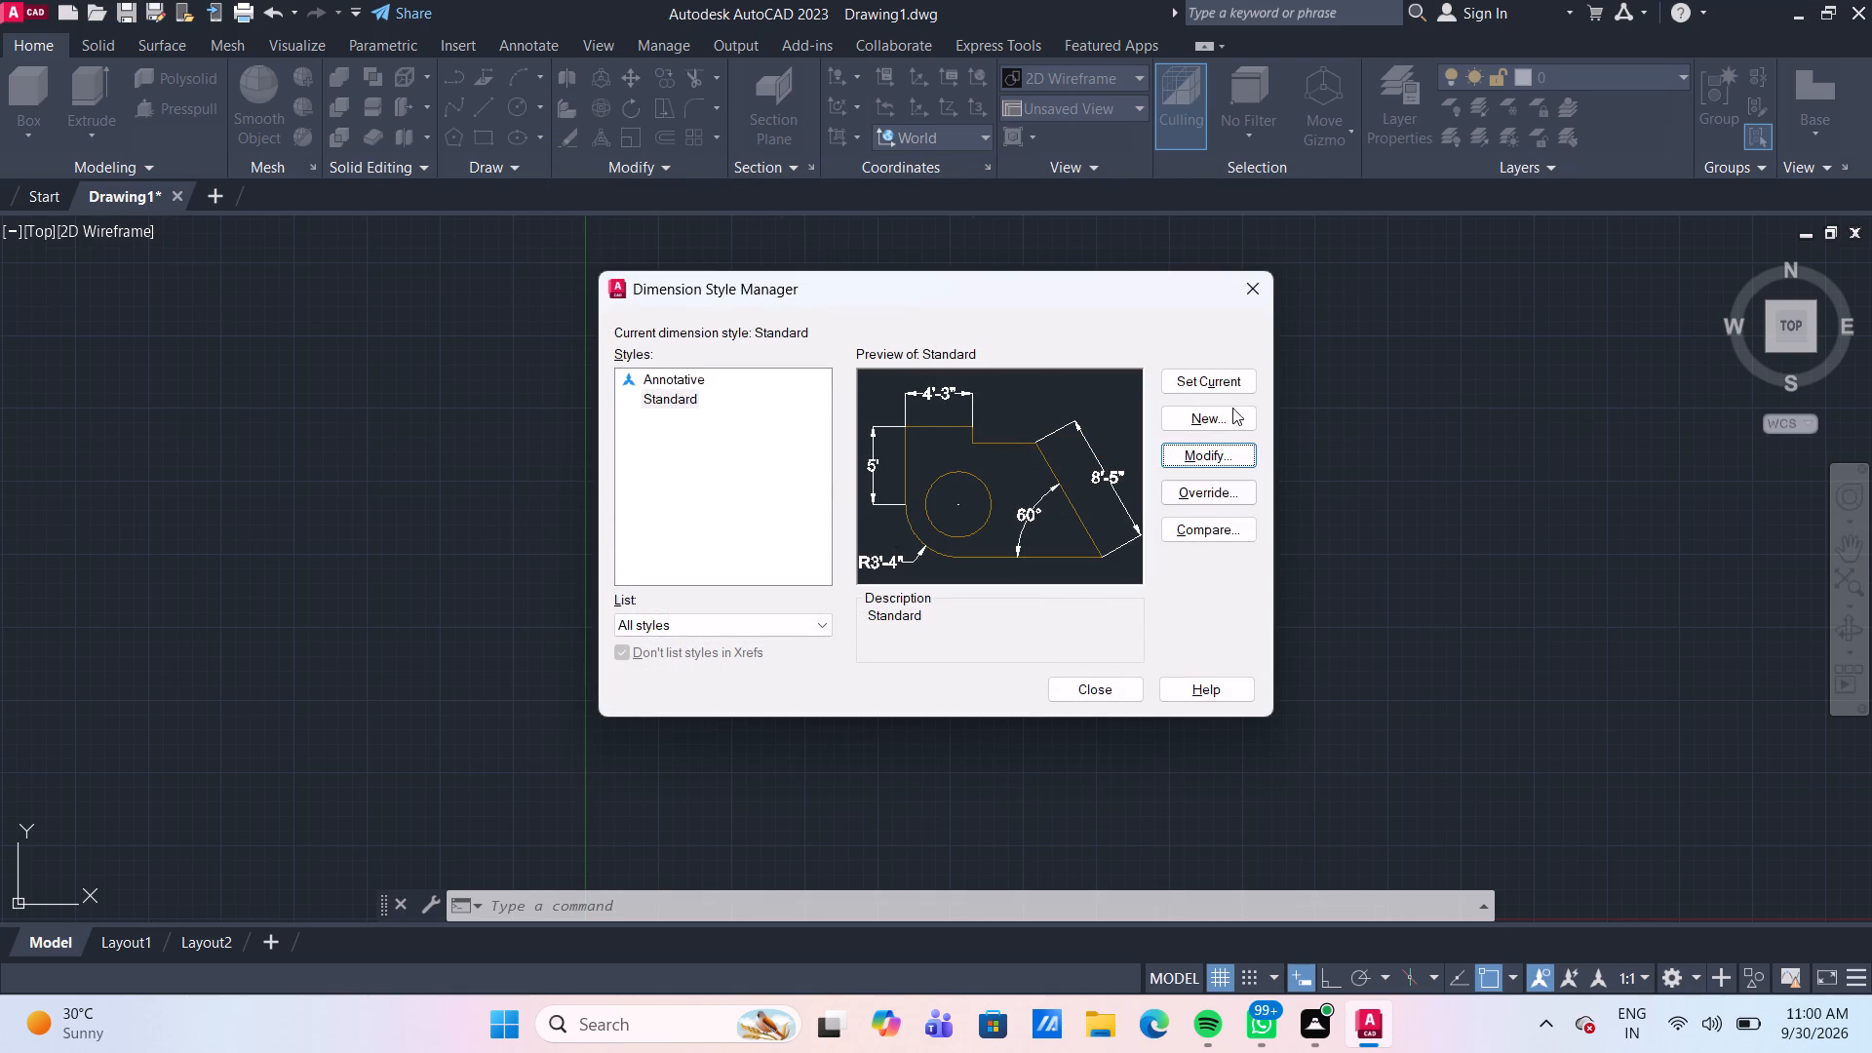
left_click(1235, 379)
left_click(1100, 693)
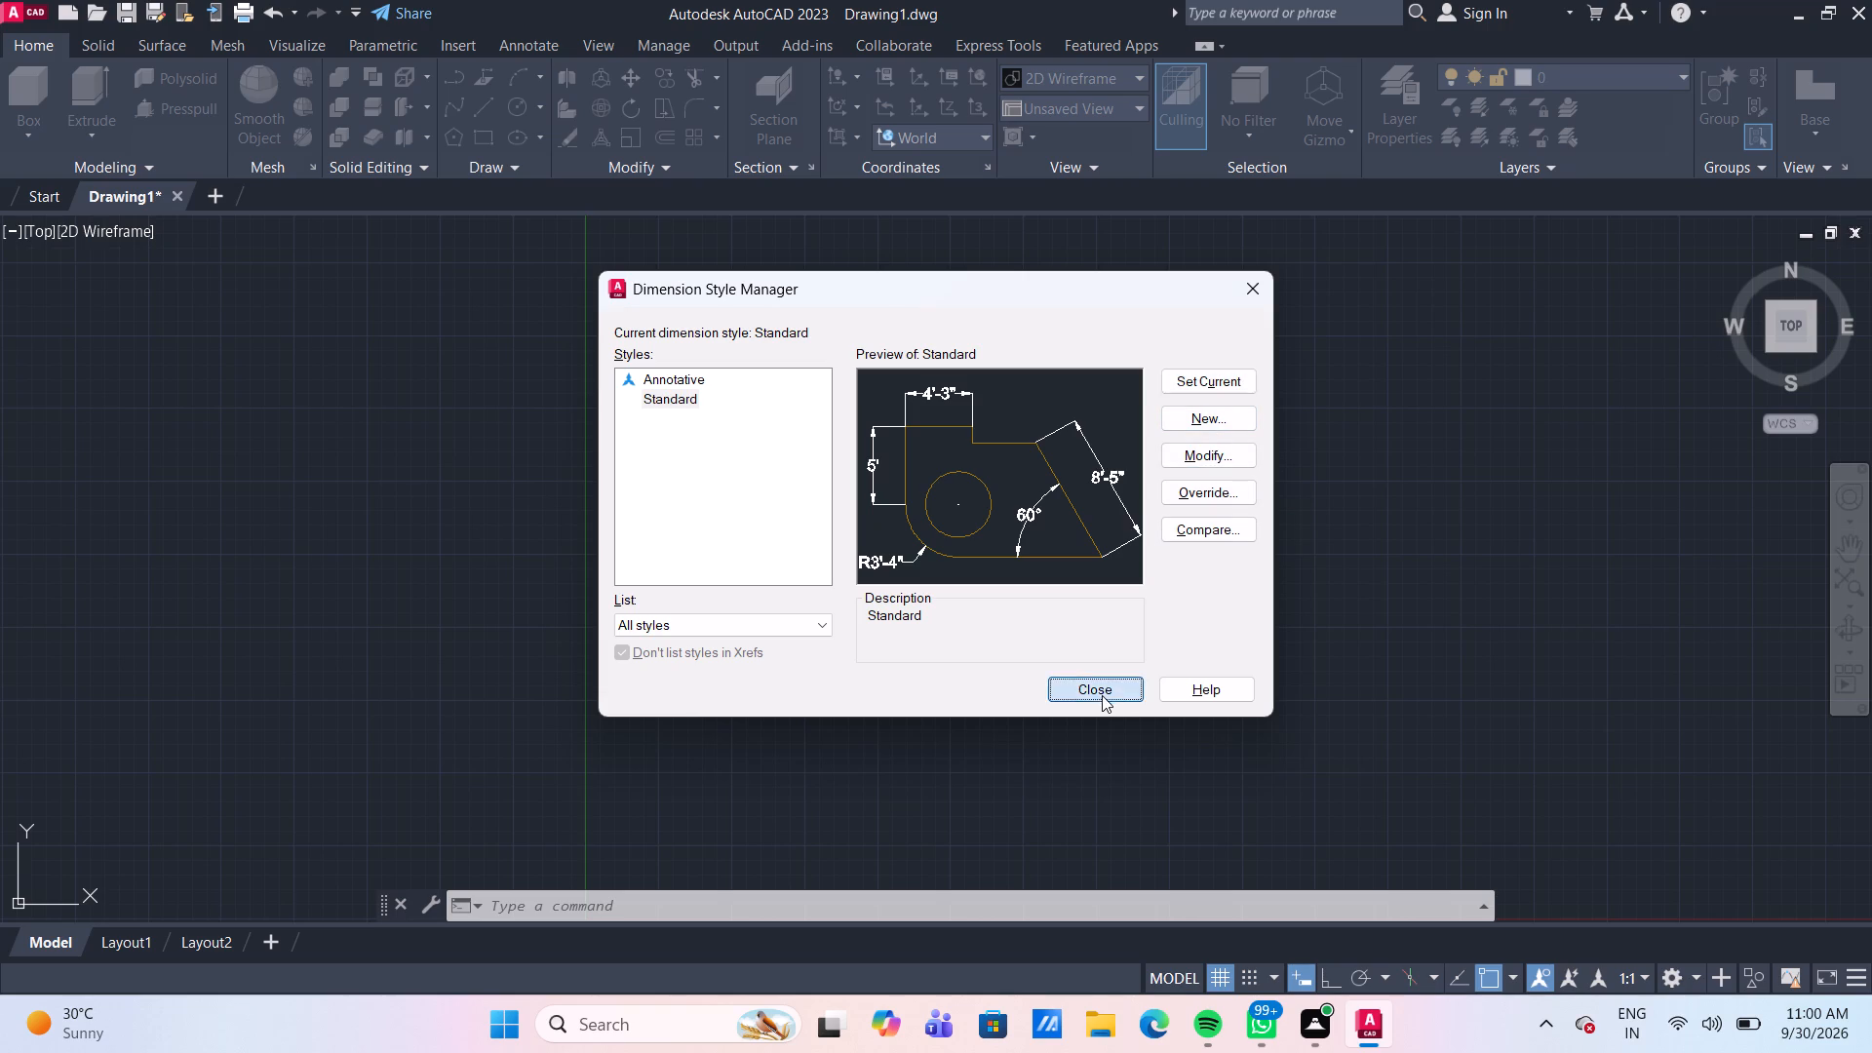
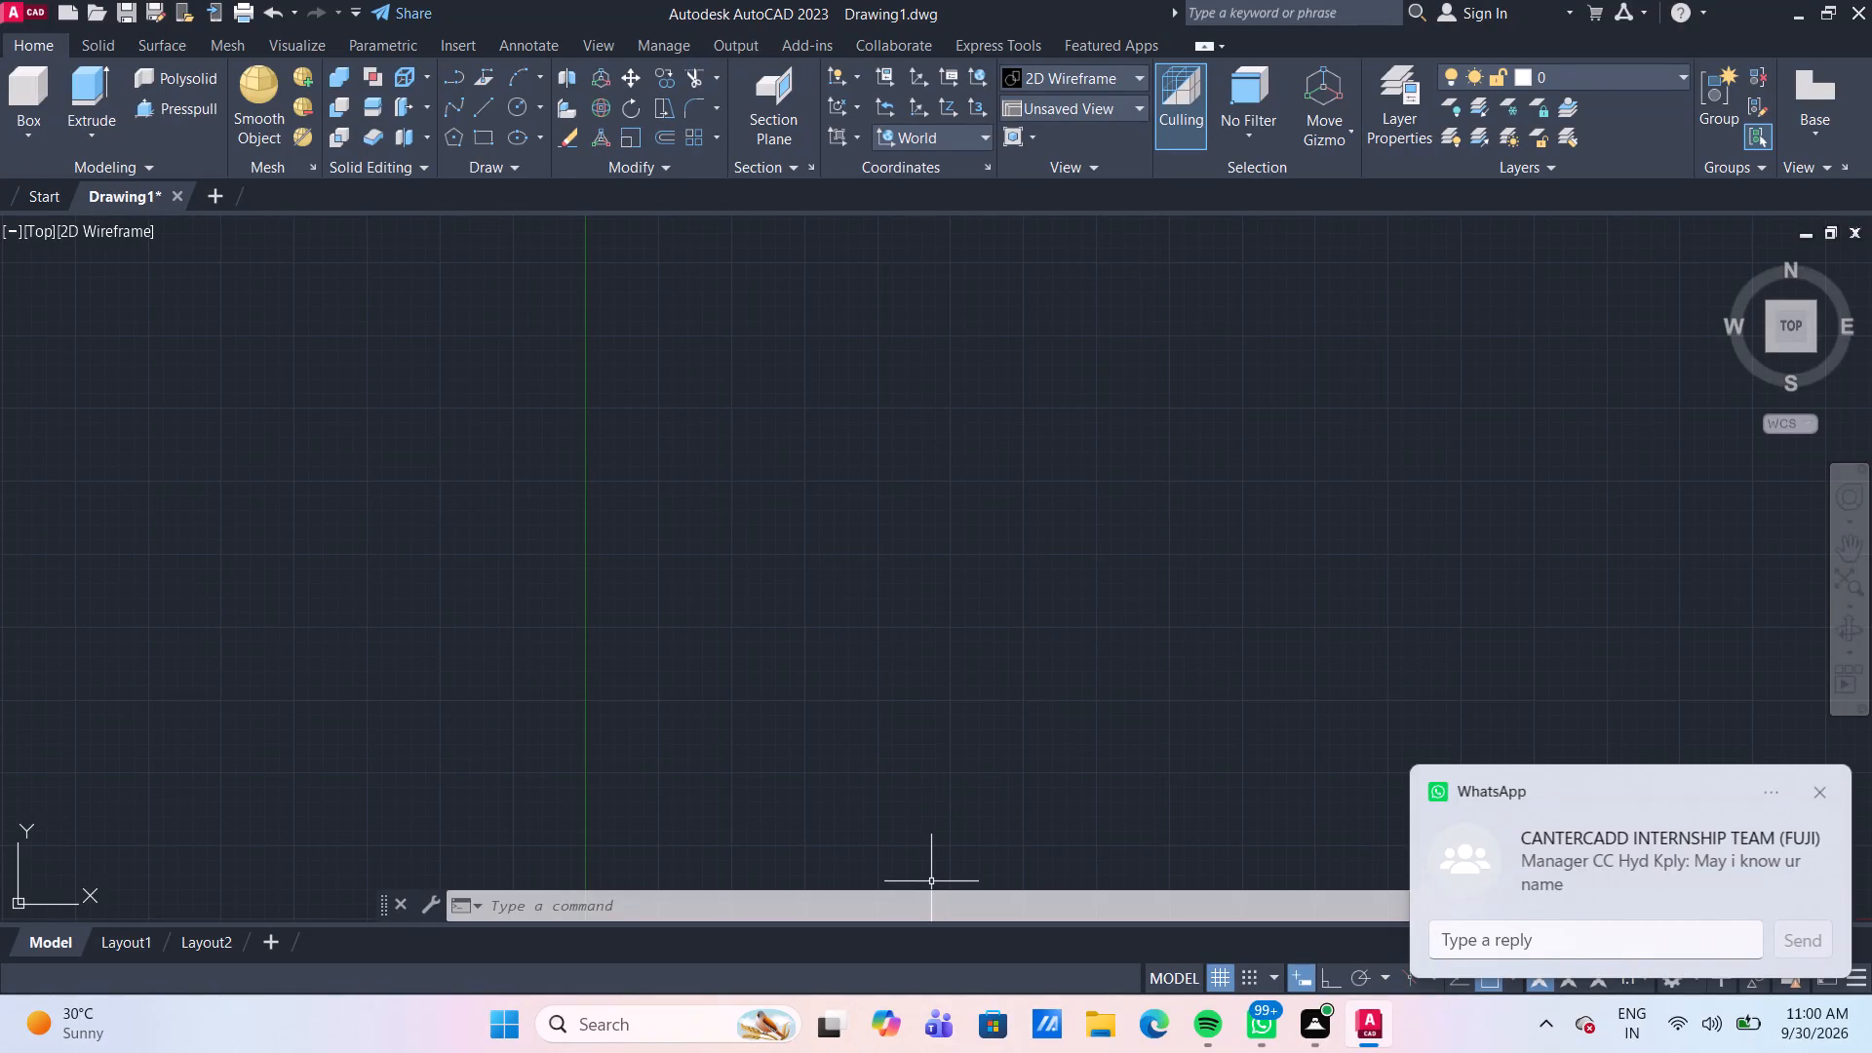
With Ortho on, start a line outline near the drawing origin with a 20'8" horizontal bottom side running to the right.
left_click(930, 895)
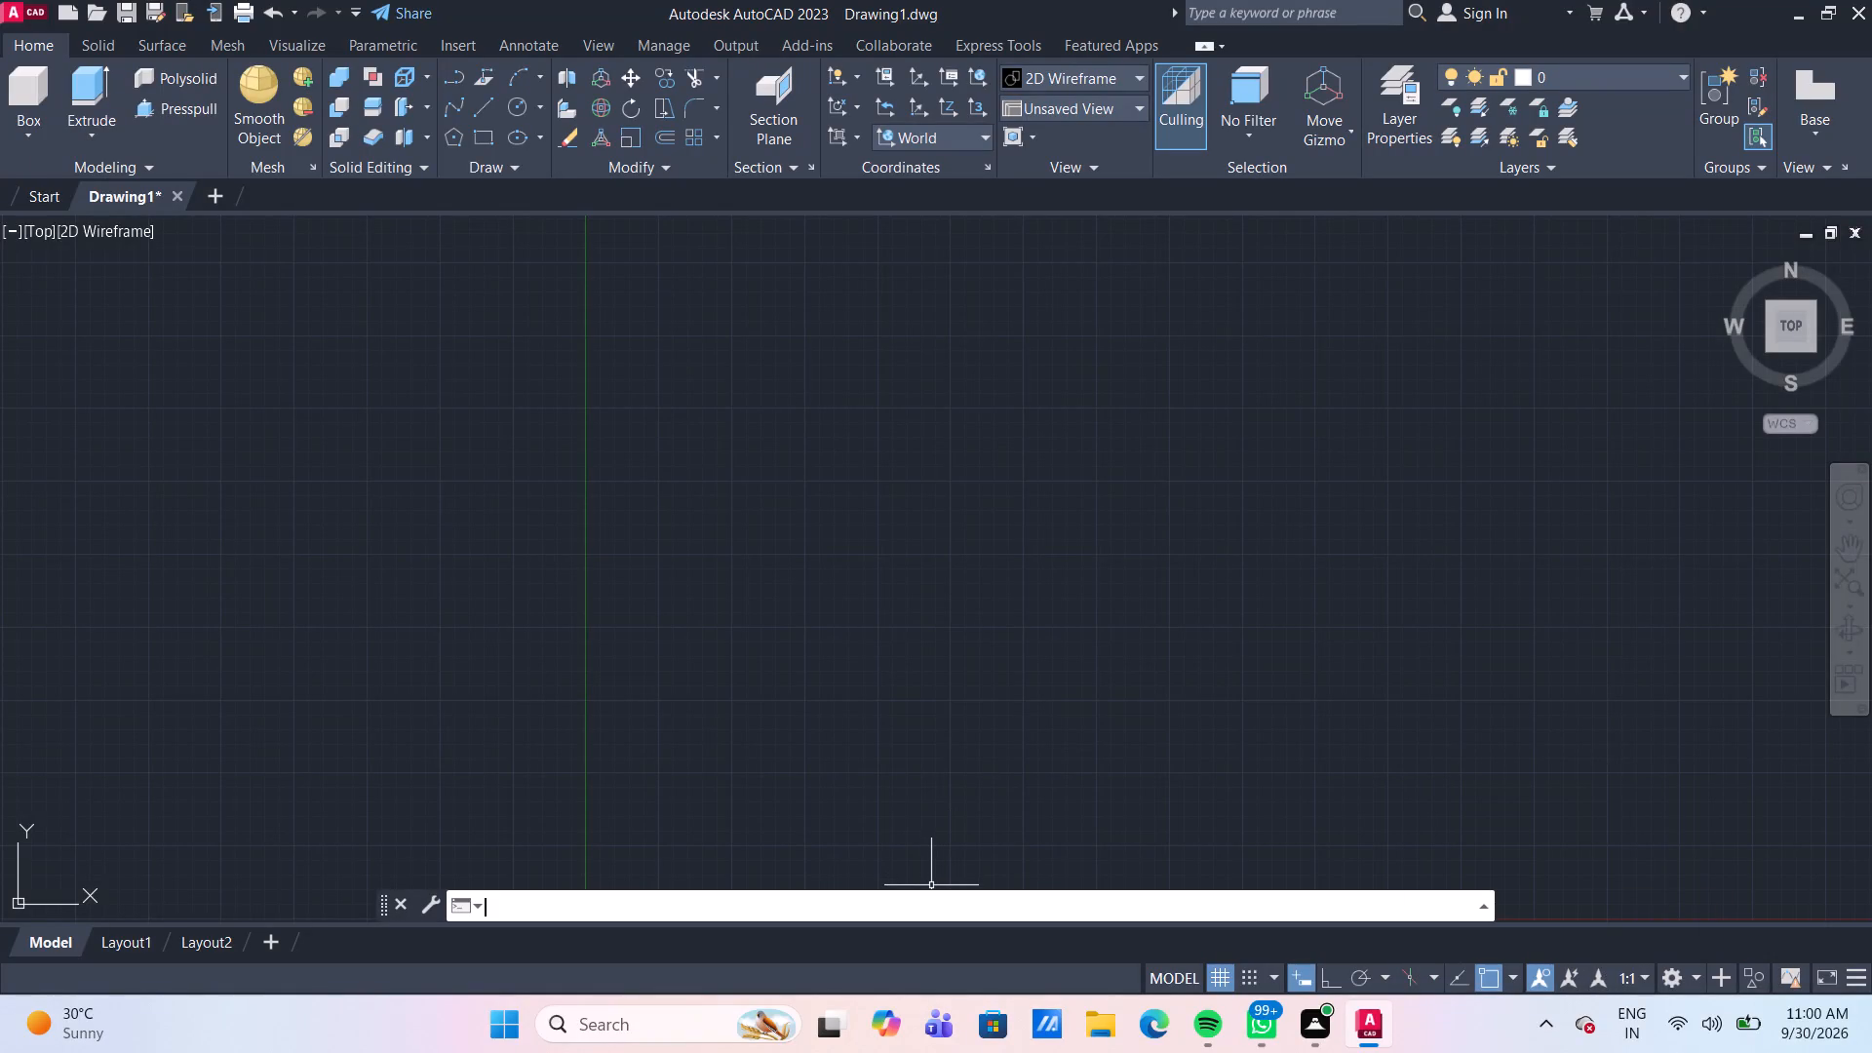
key("l")
key("Return")
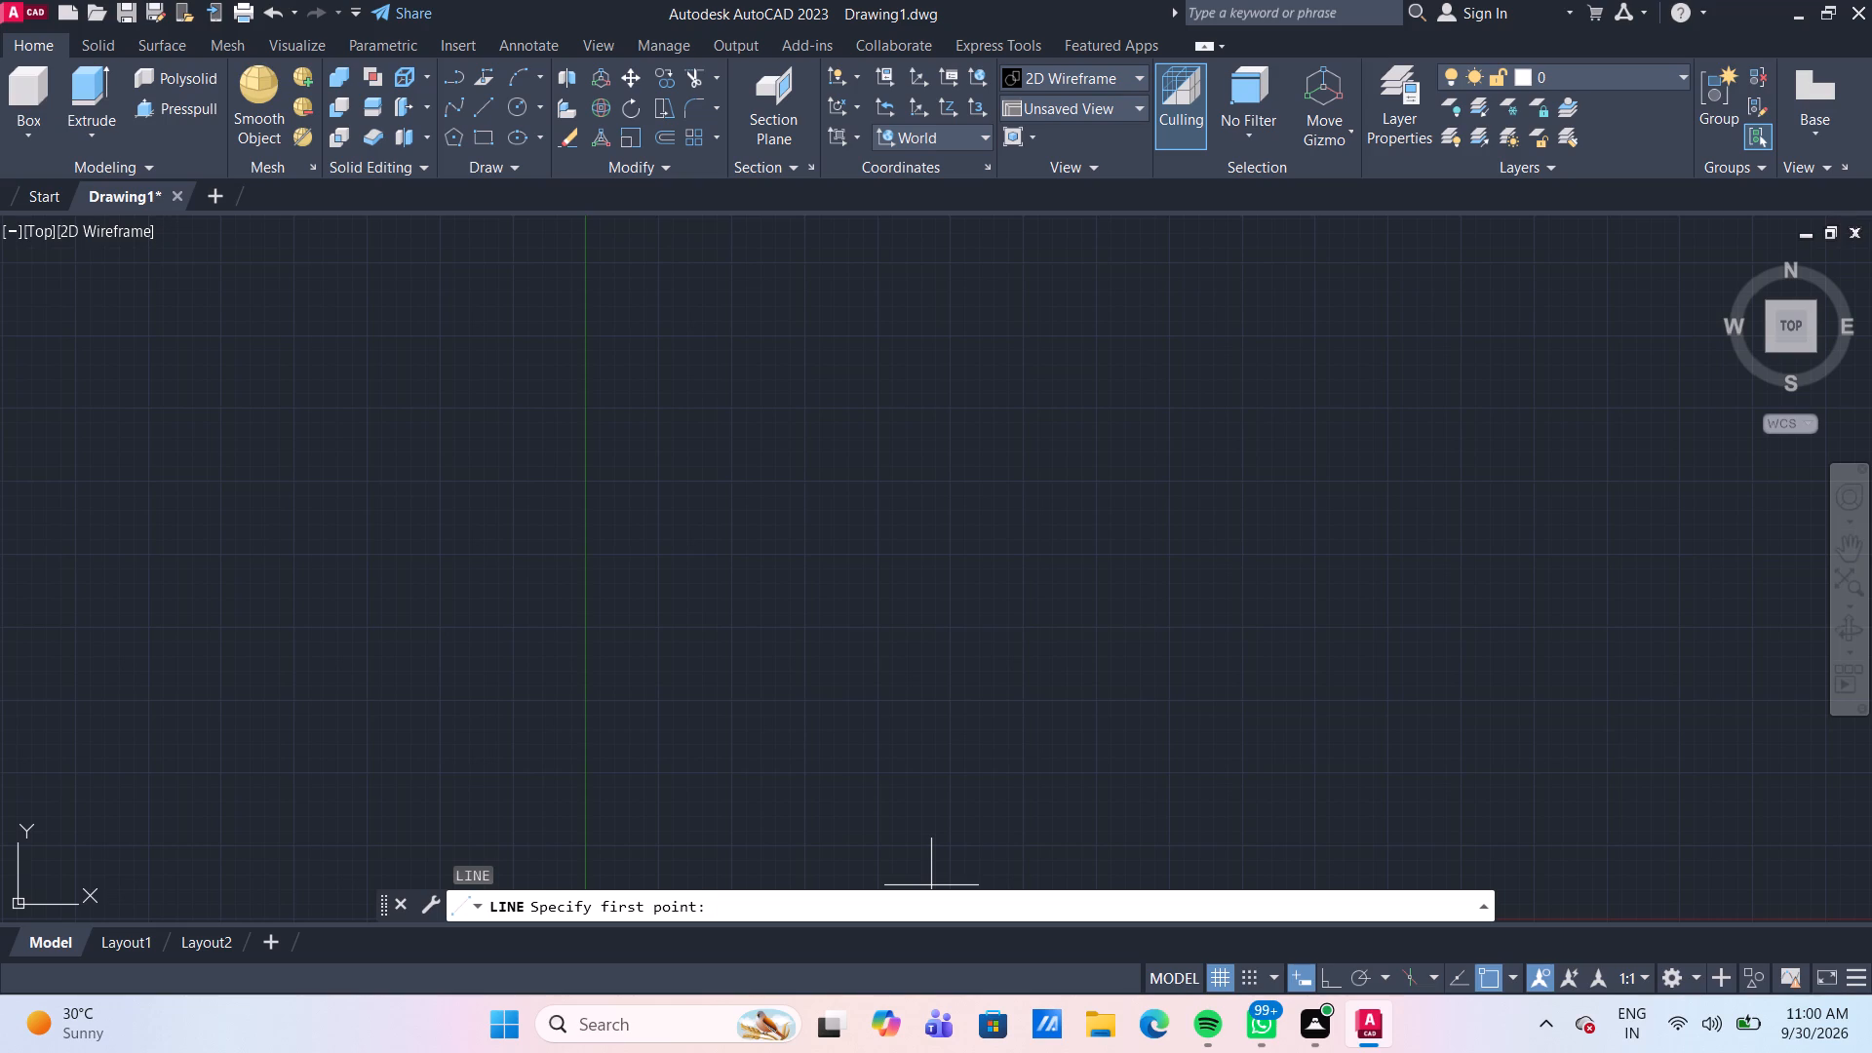
key("F8")
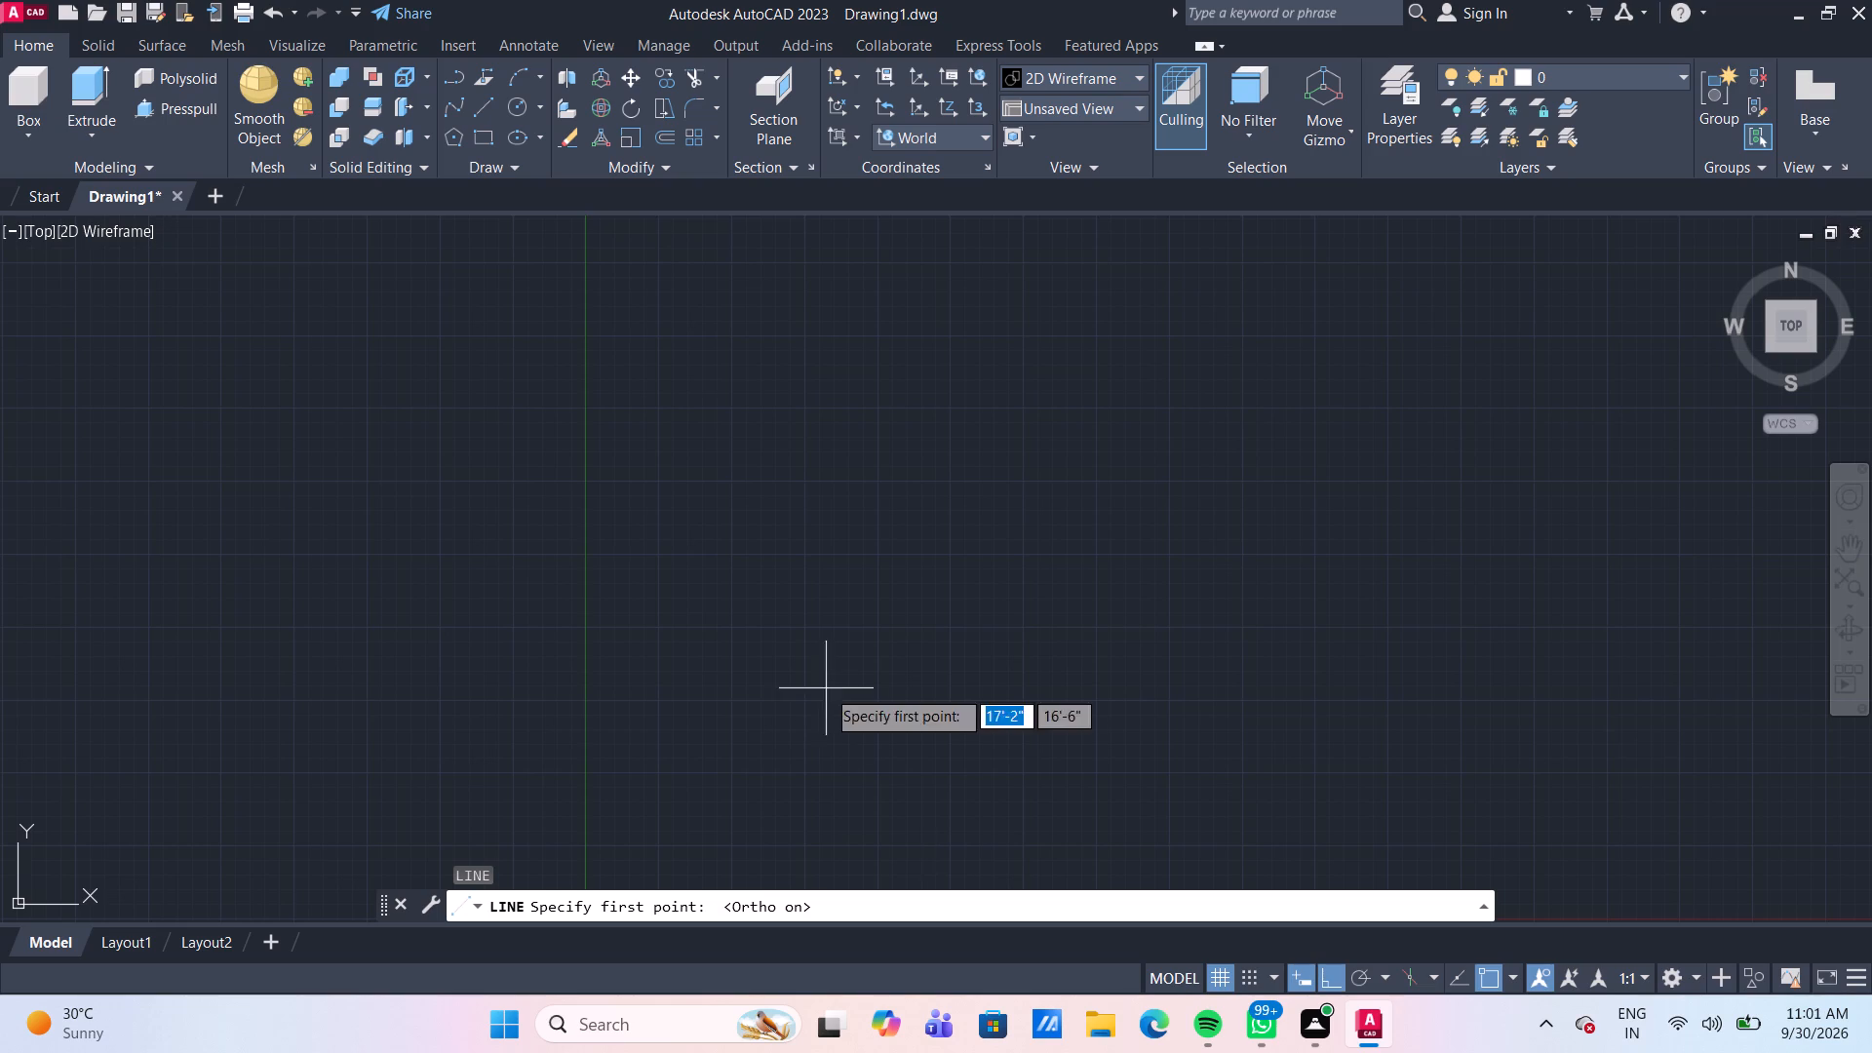
scroll(870, 721, "down", 3)
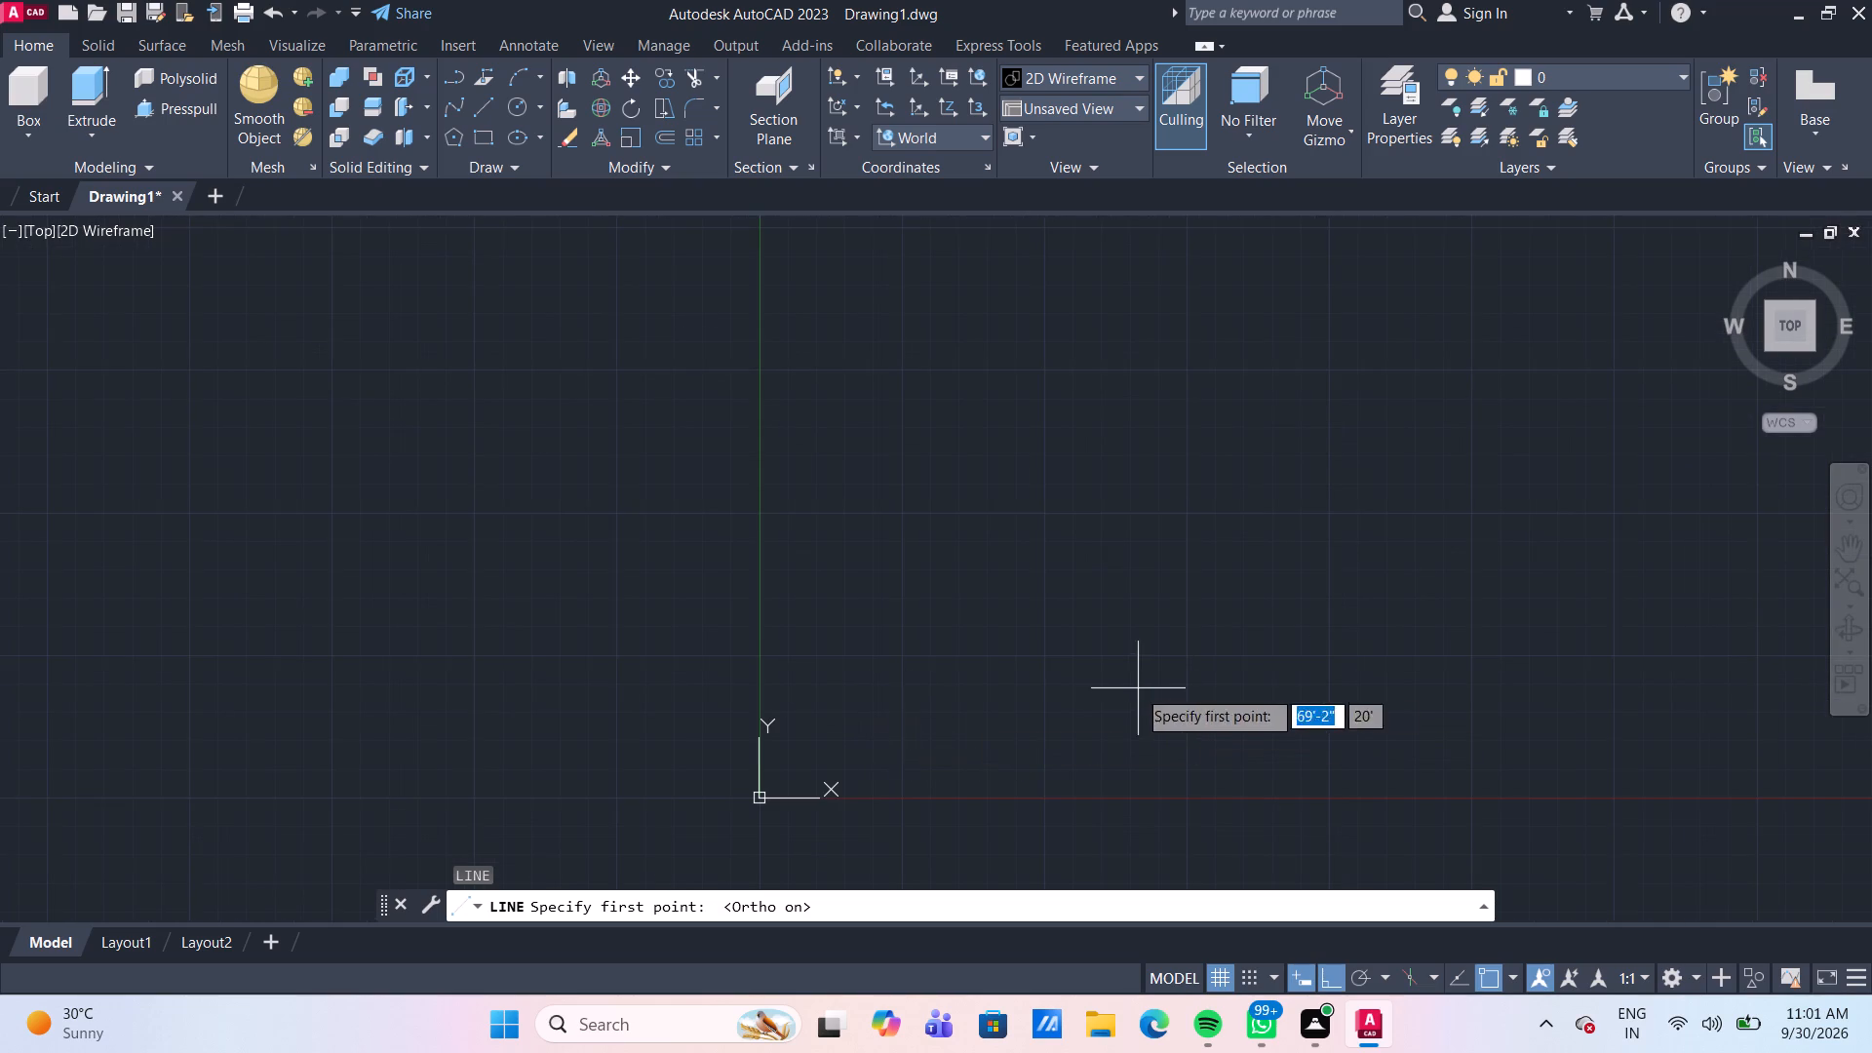
middle_click_drag(1110, 681, 784, 731)
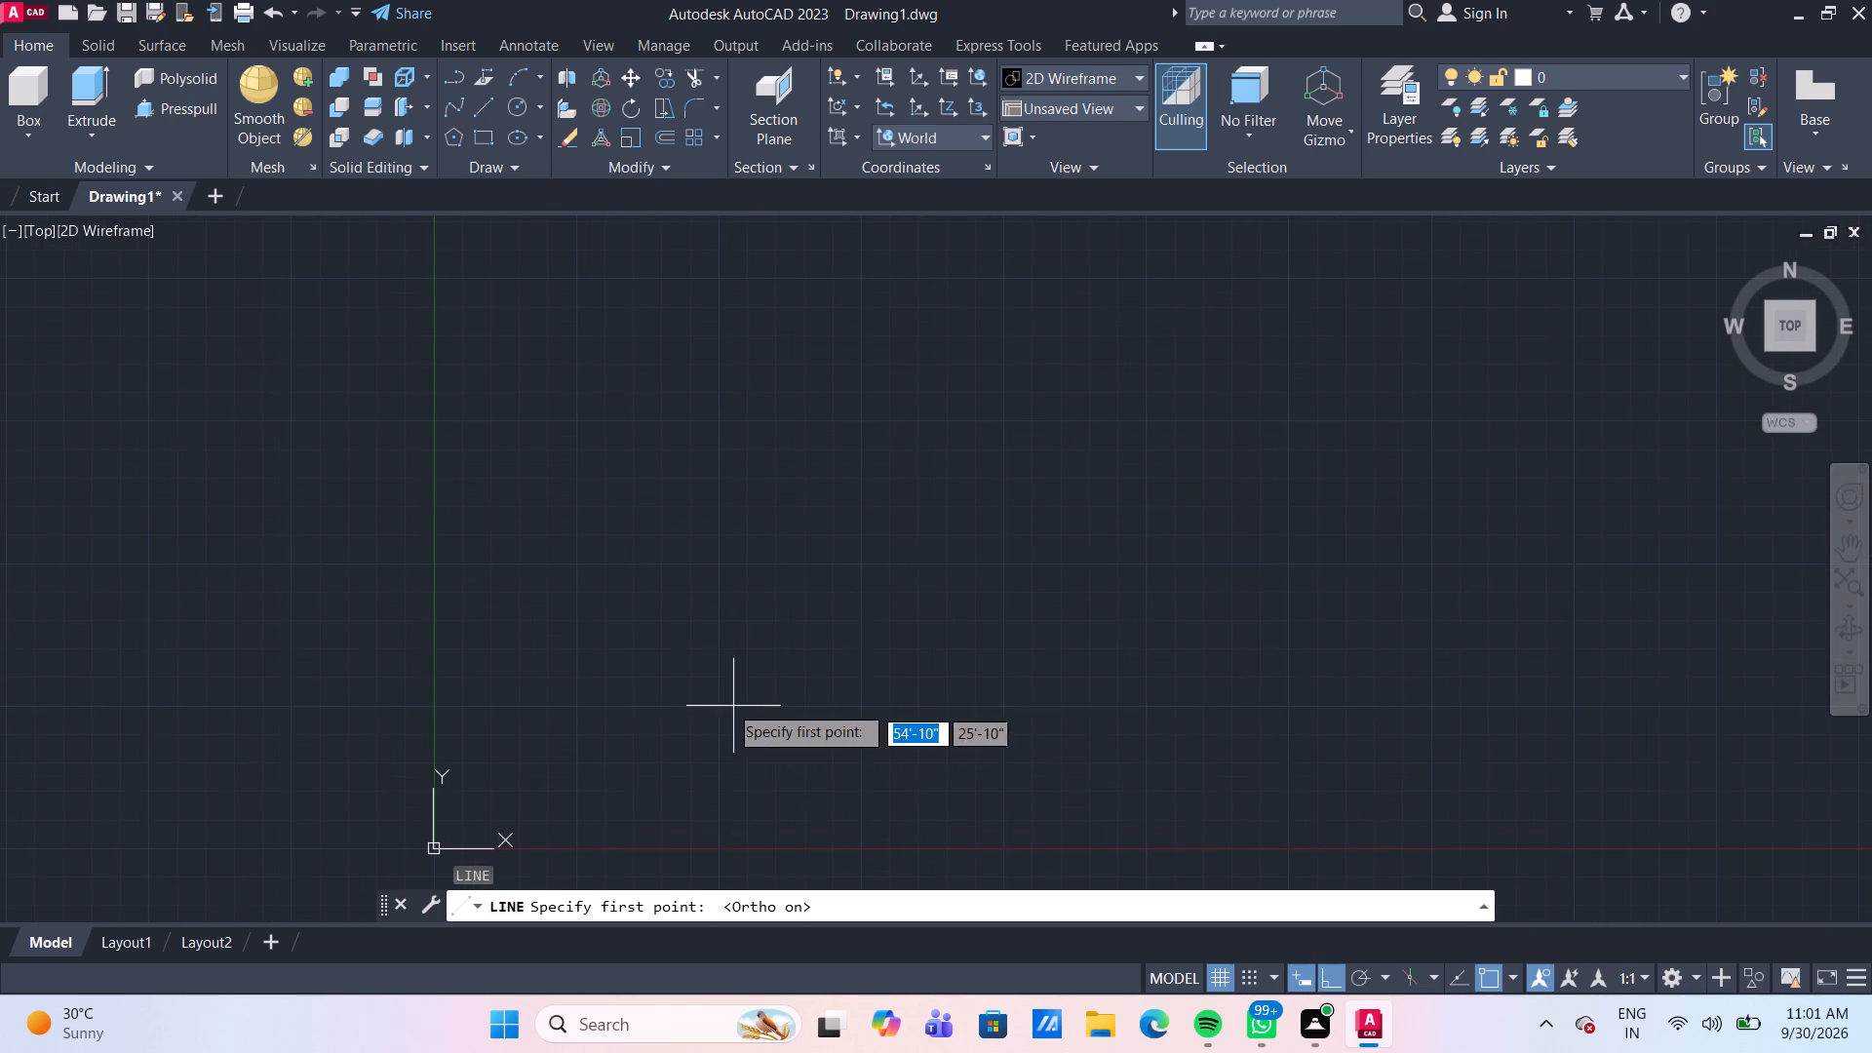
left_click(716, 699)
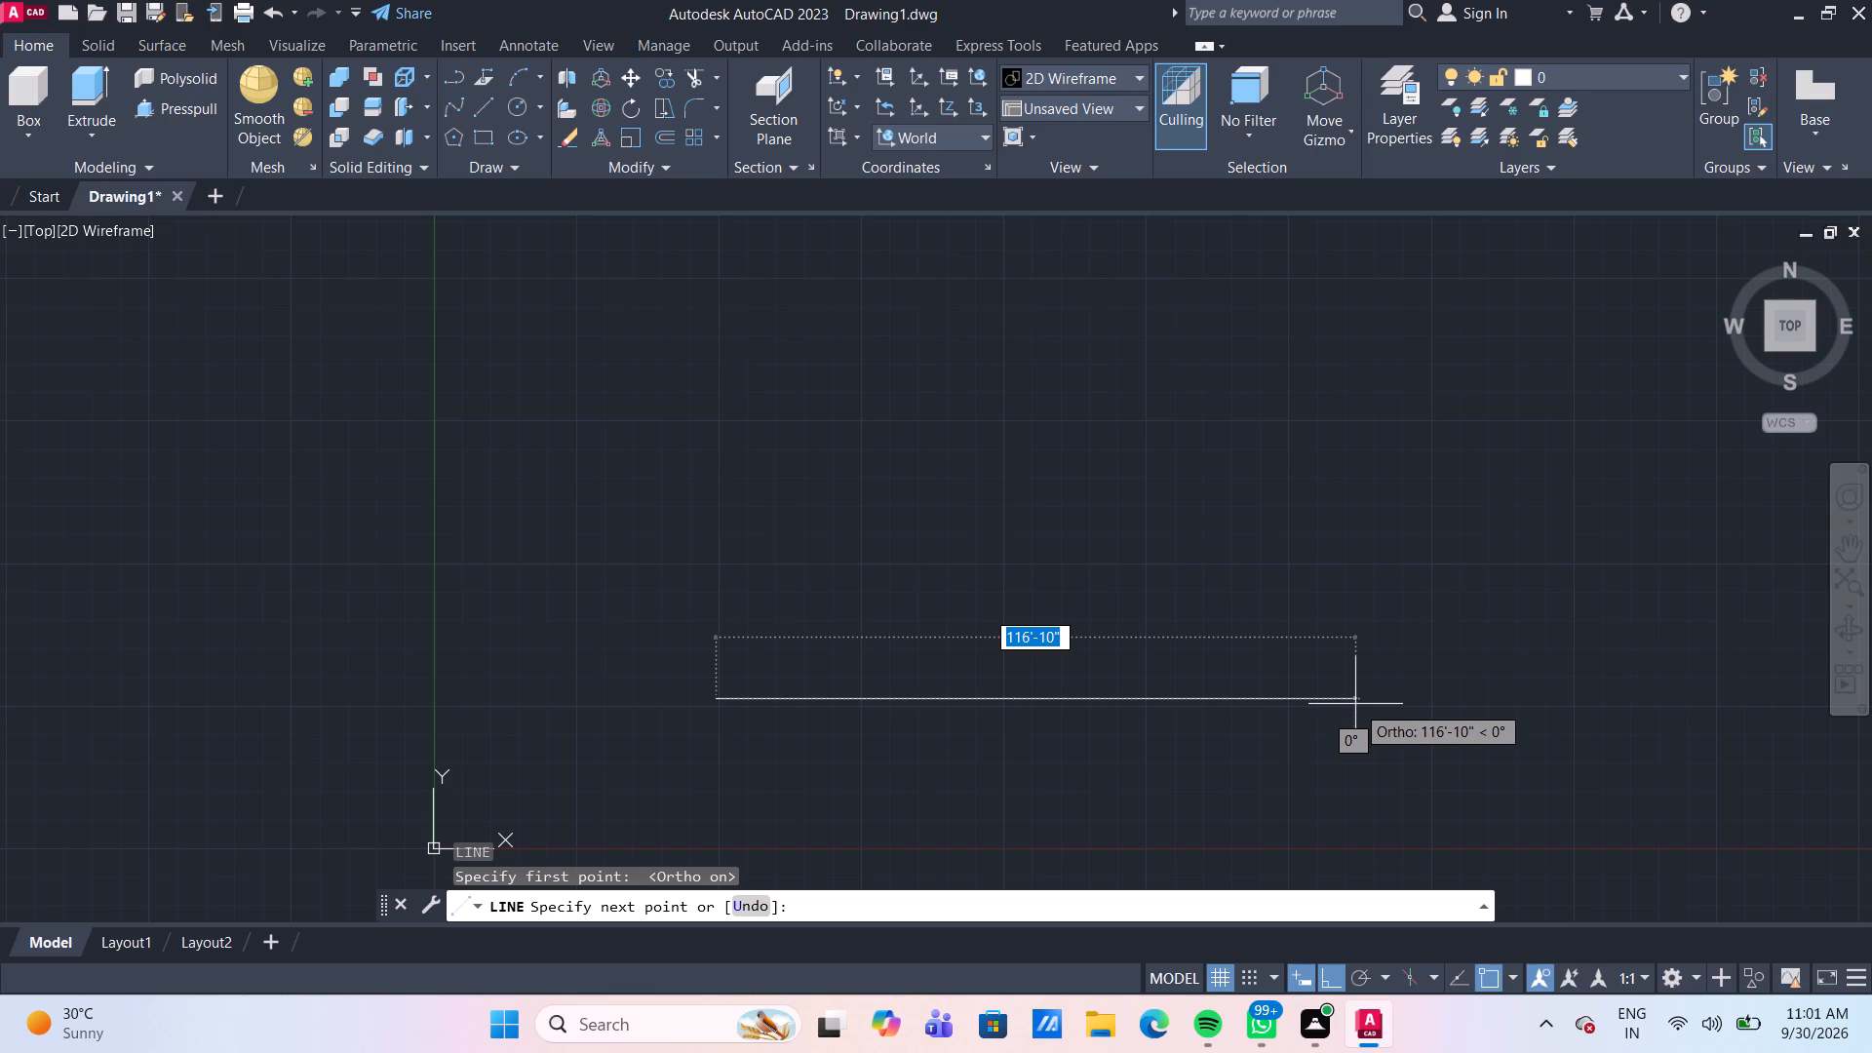
type("20'")
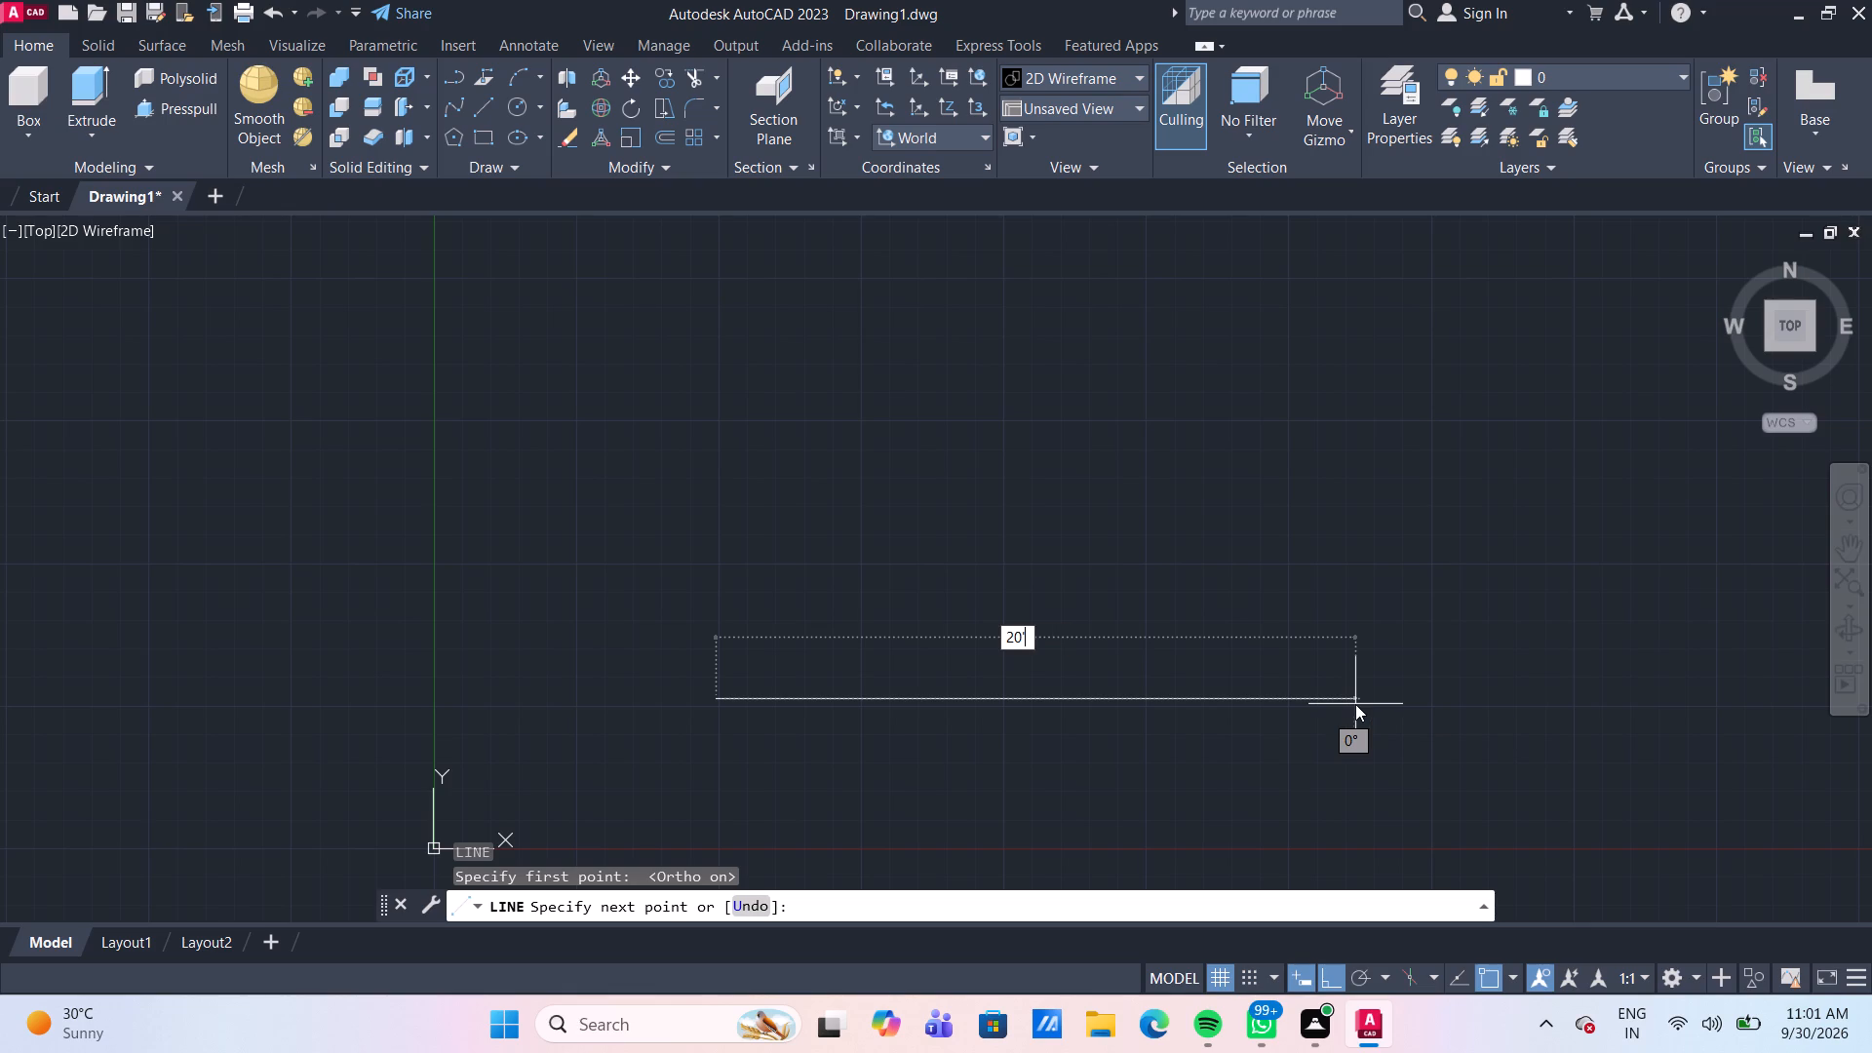
type("8\"")
key("Return")
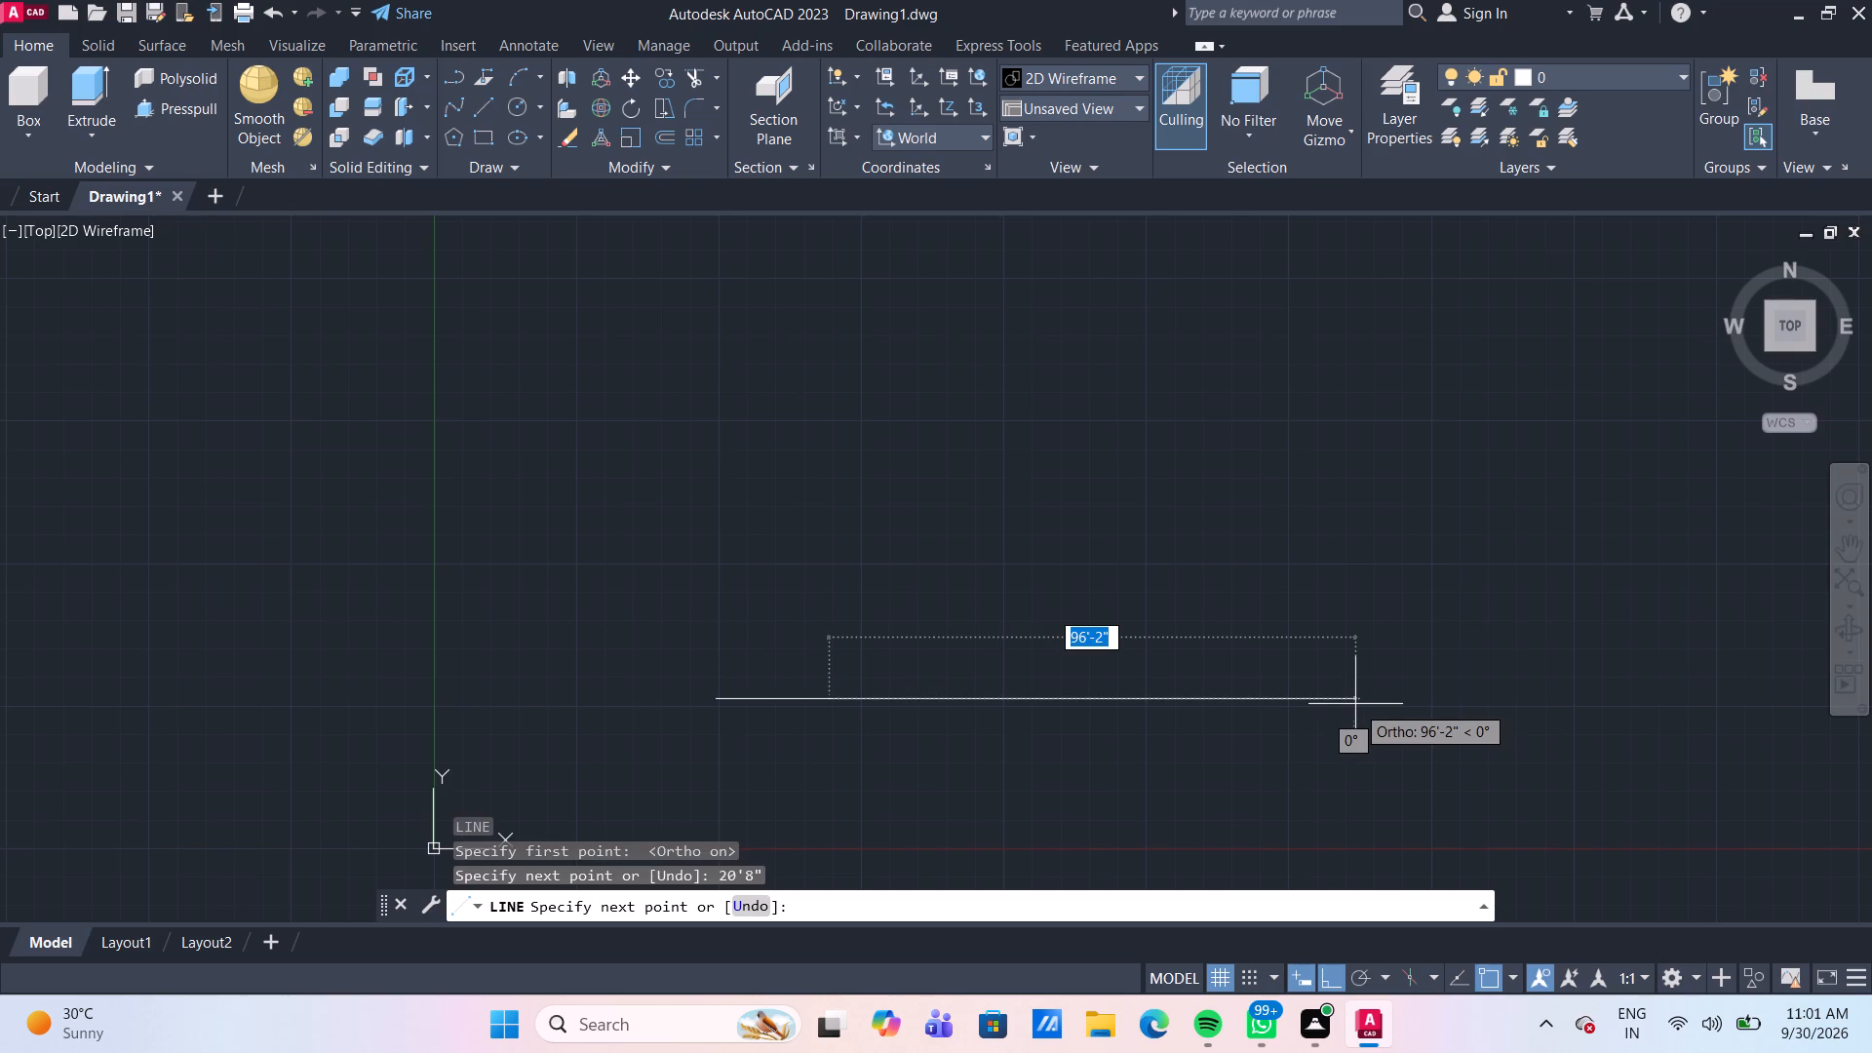
Continue the outline with a 36'5" vertical right side going up from the bottom side's right end.
scroll(790, 529, "up", 1)
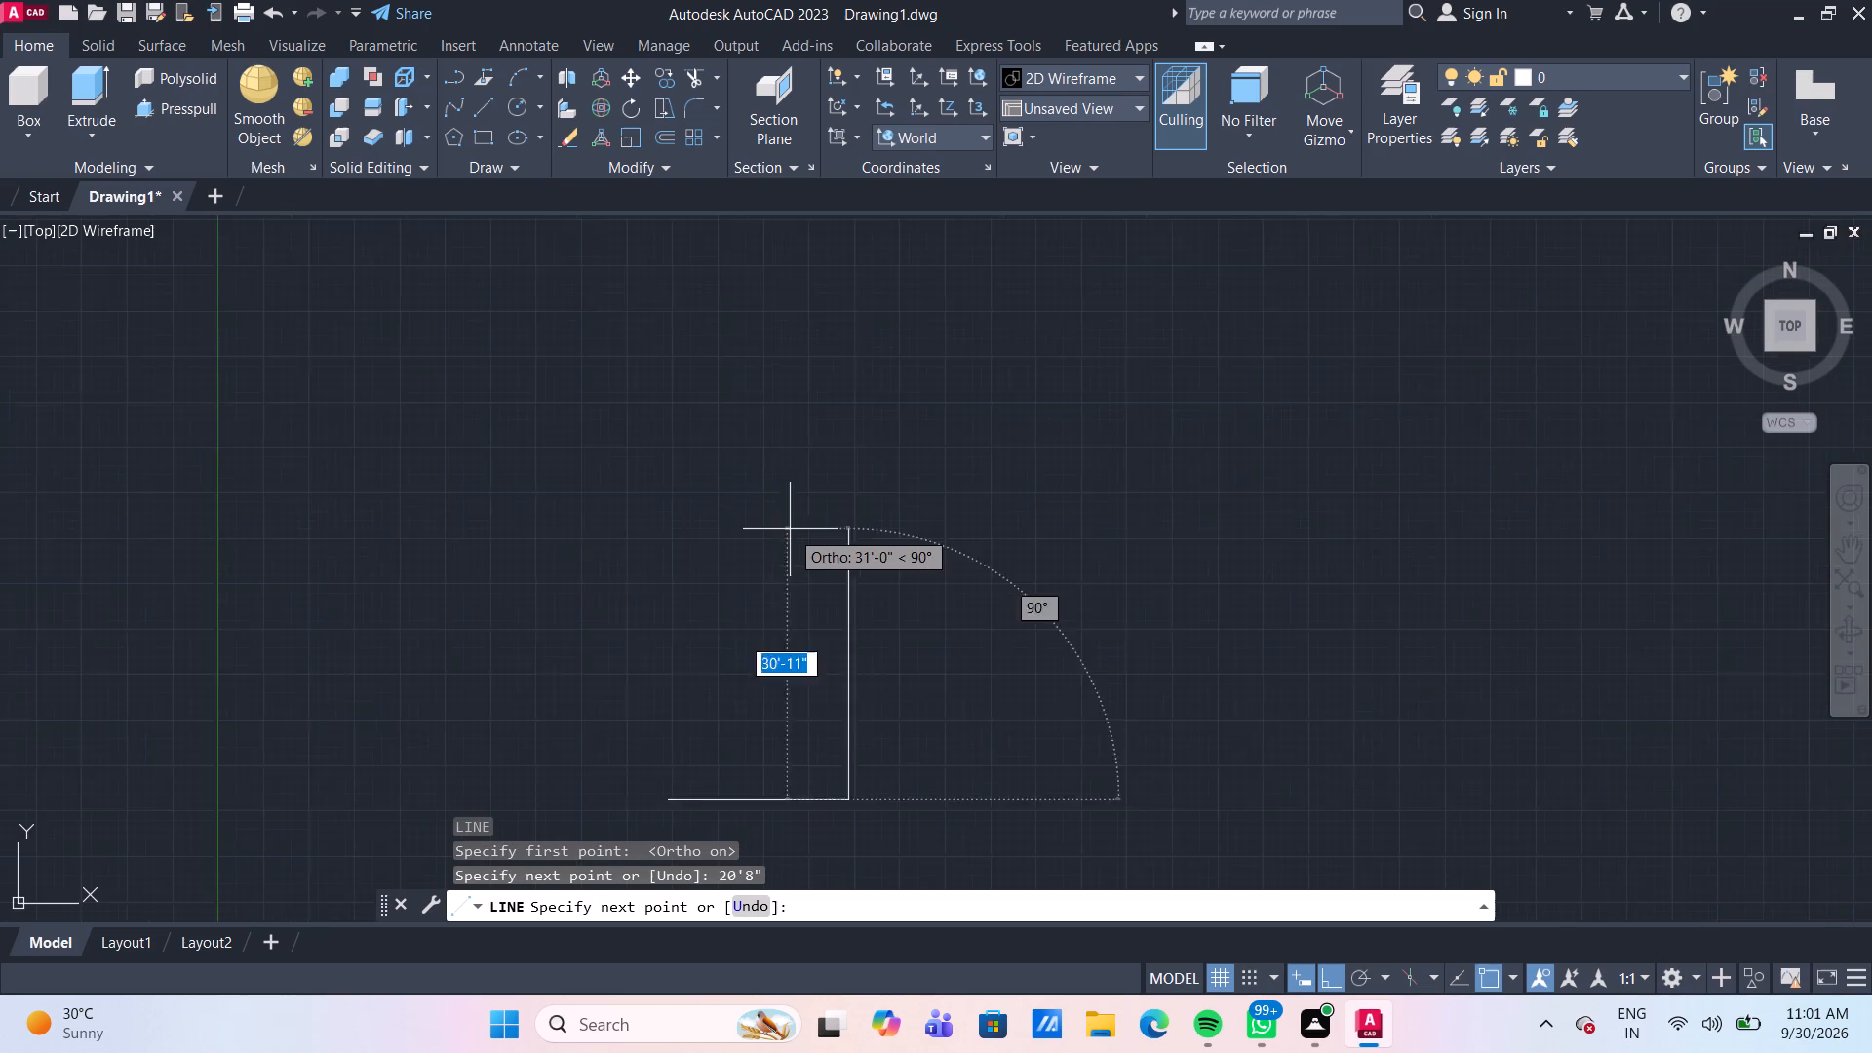
scroll(790, 529, "up", 1)
middle_click_drag(781, 524, 749, 399)
scroll(751, 399, "down", 2)
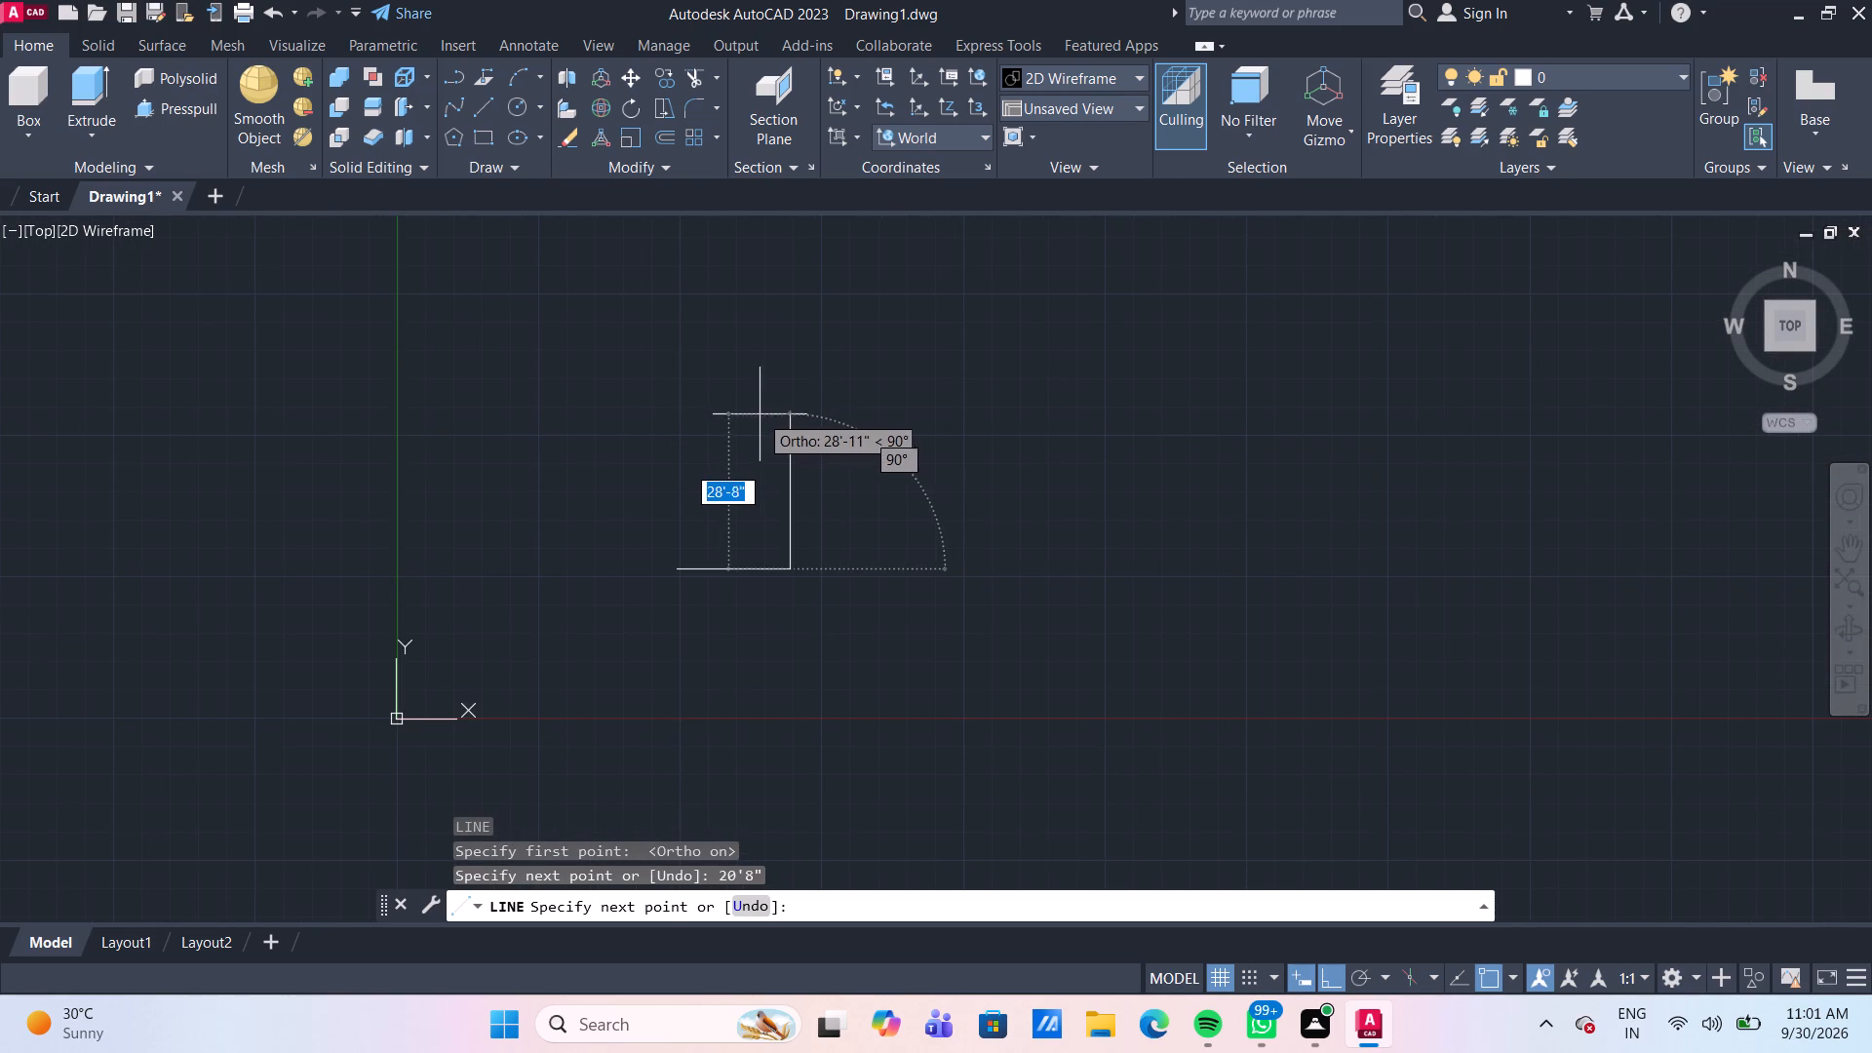
scroll(761, 415, "up", 1)
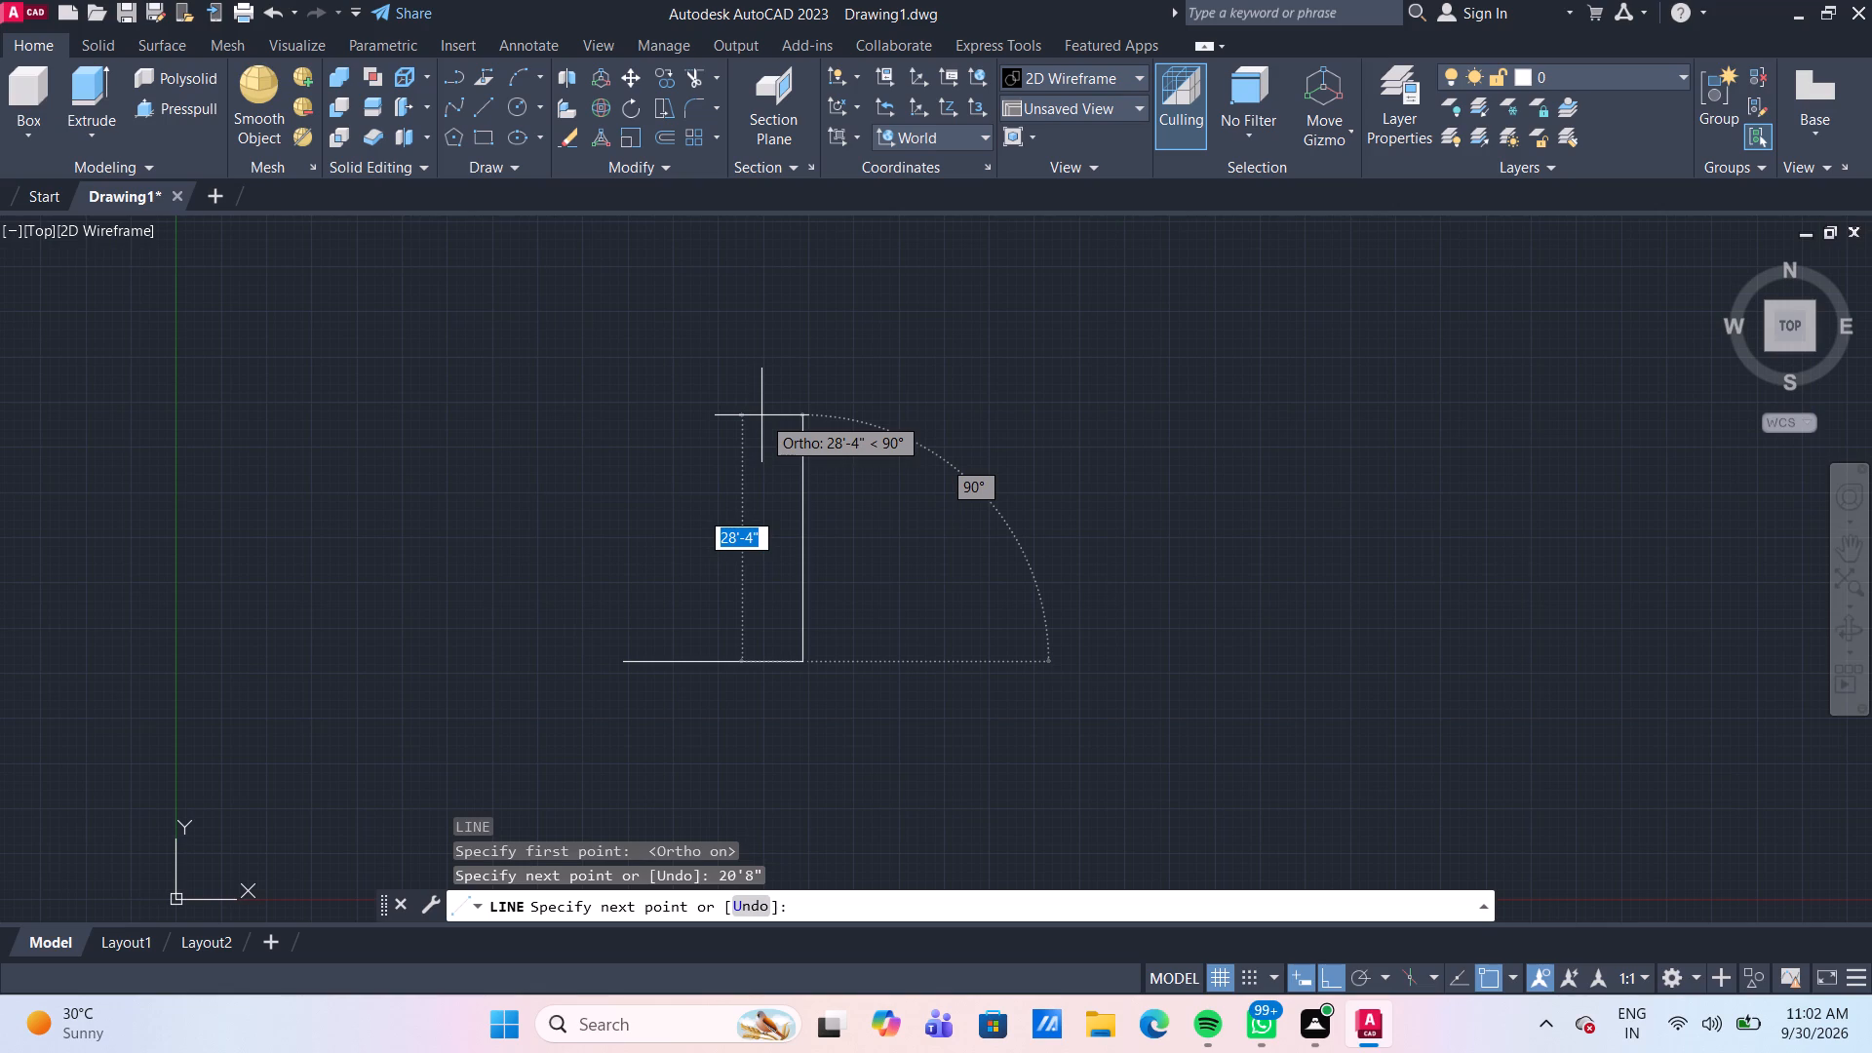
type("36'5\"")
key("Return")
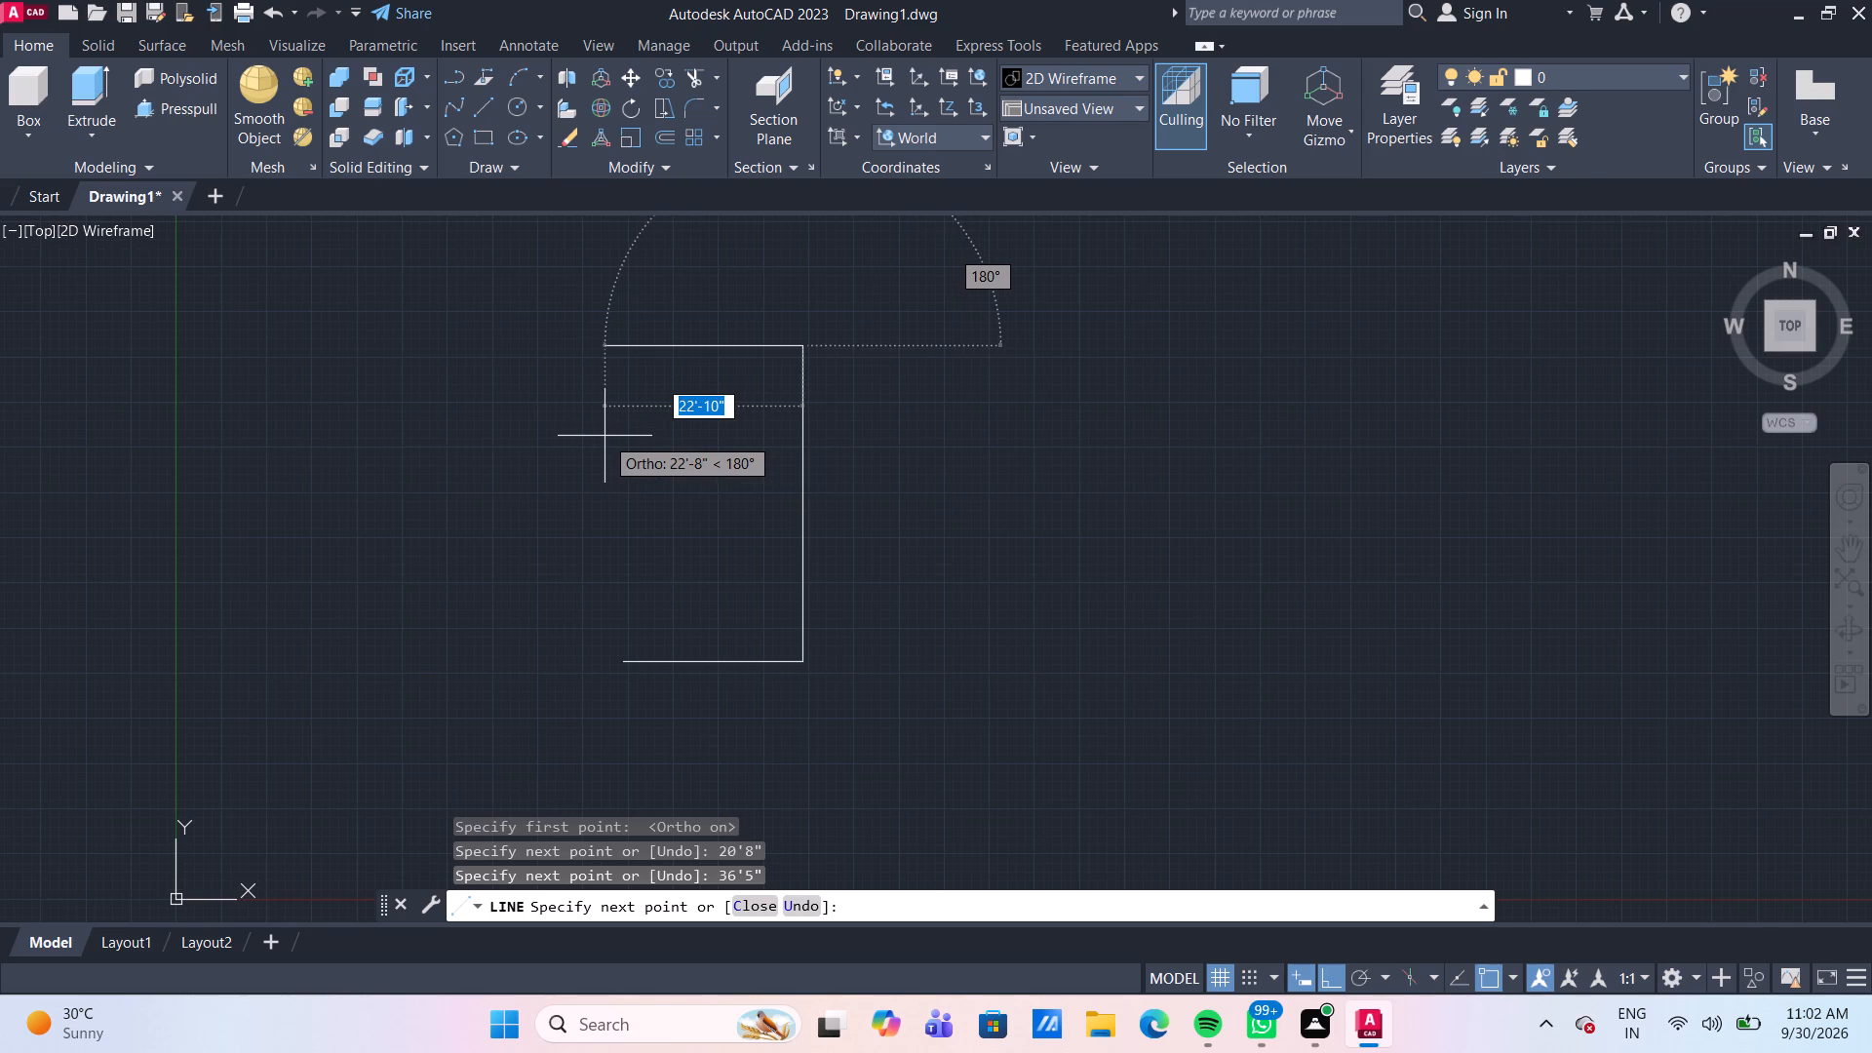
Draw the top side 31'6" to the left and close the outline with a sloping line to the starting corner.
type("31")
type("'6\"")
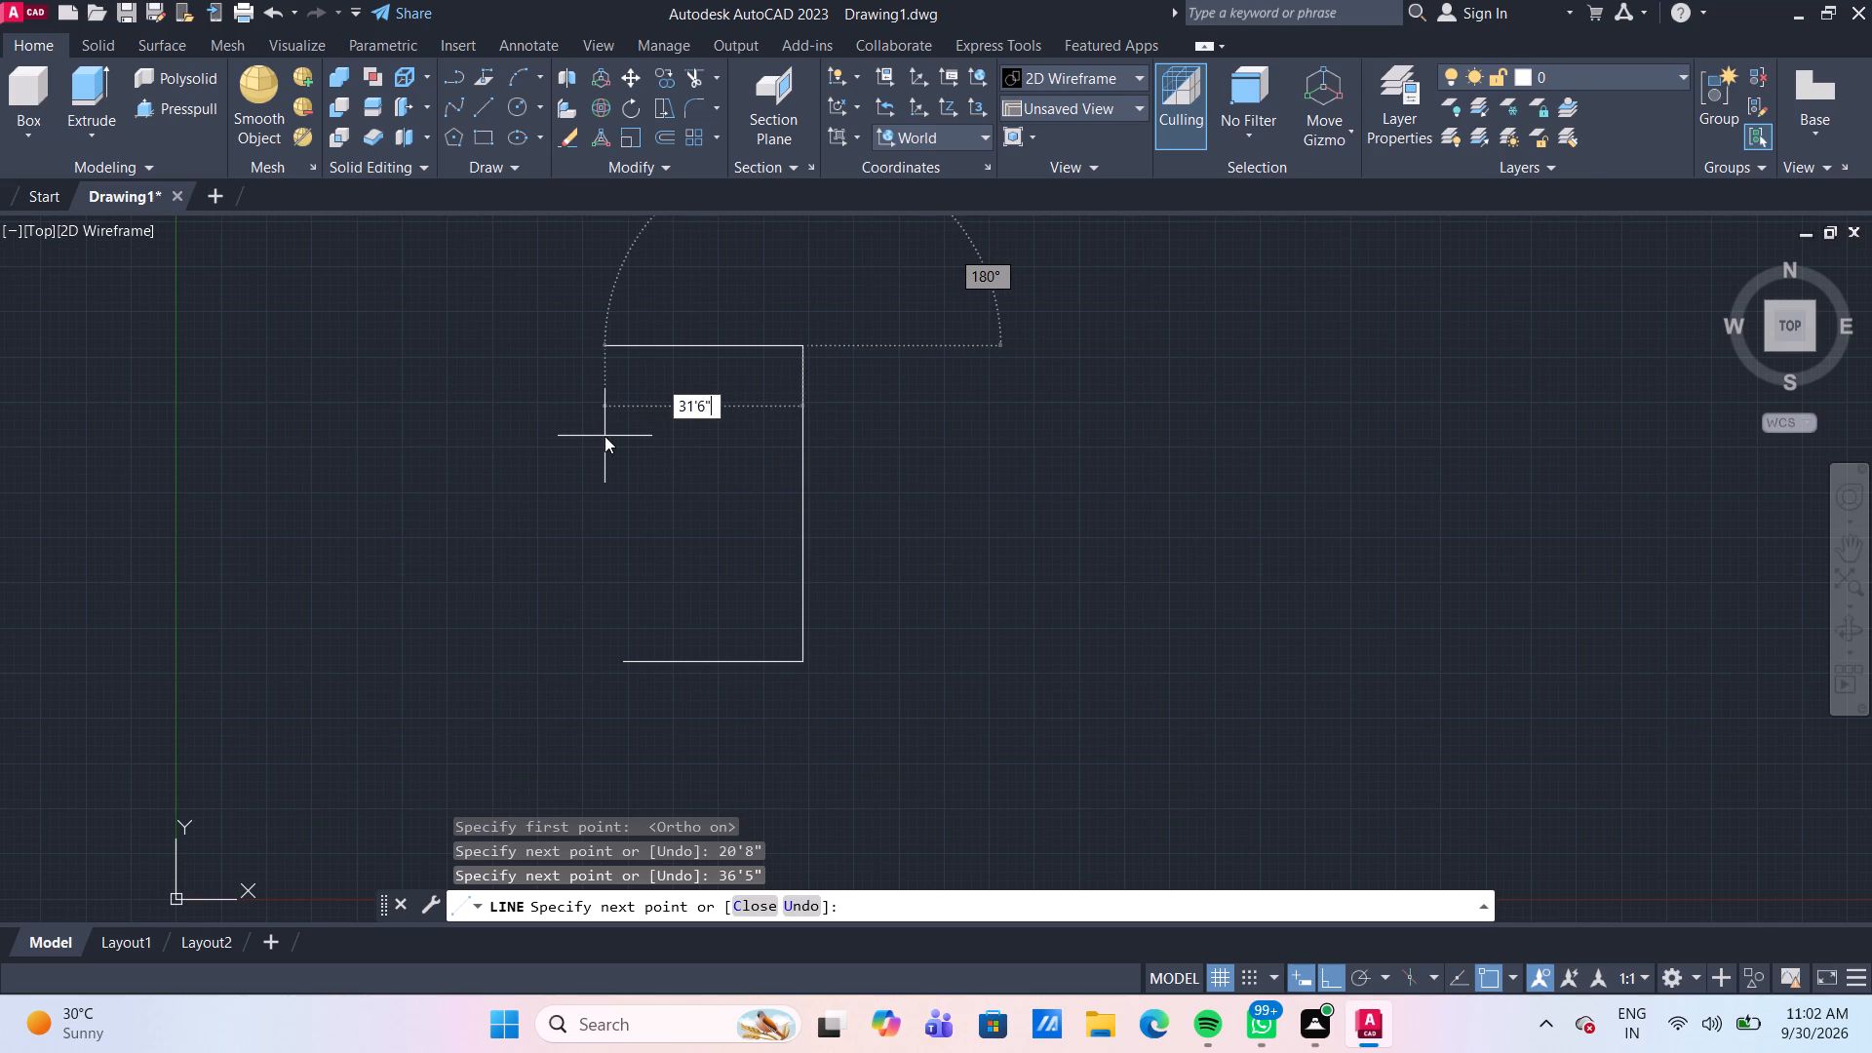
key("Return")
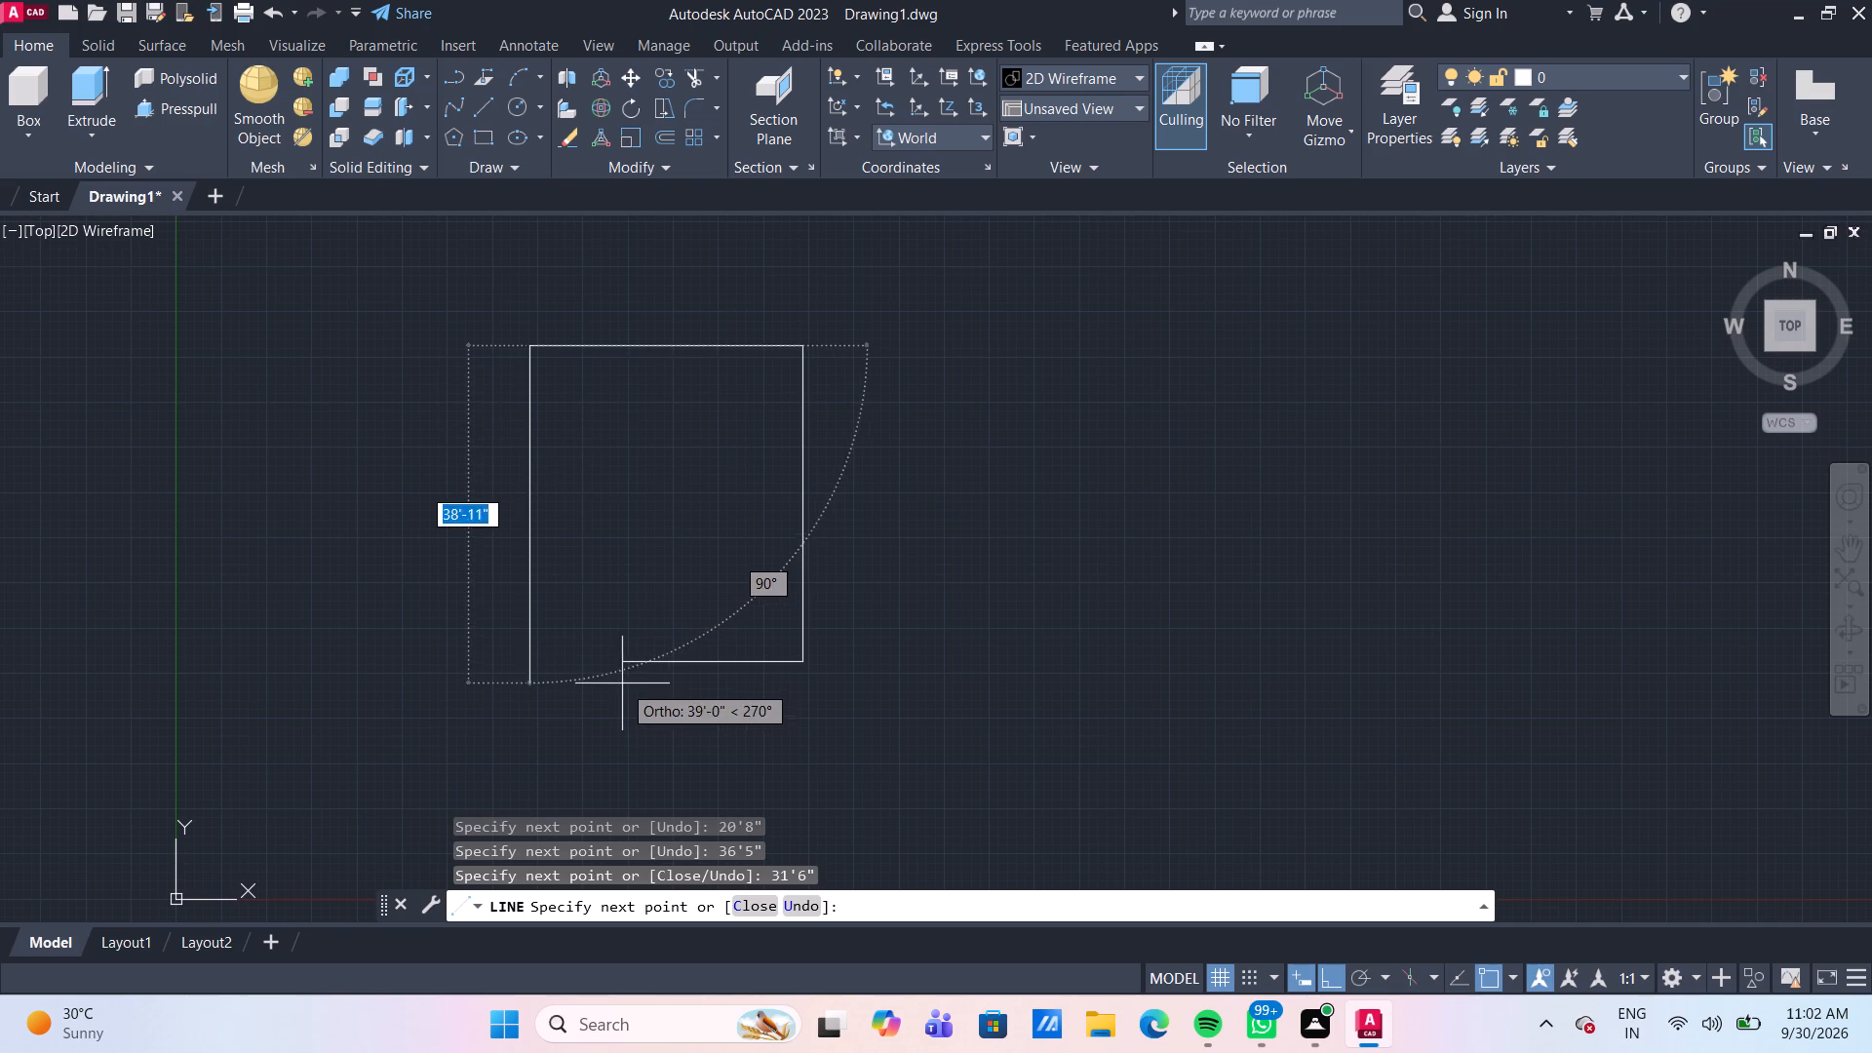
left_click(629, 655)
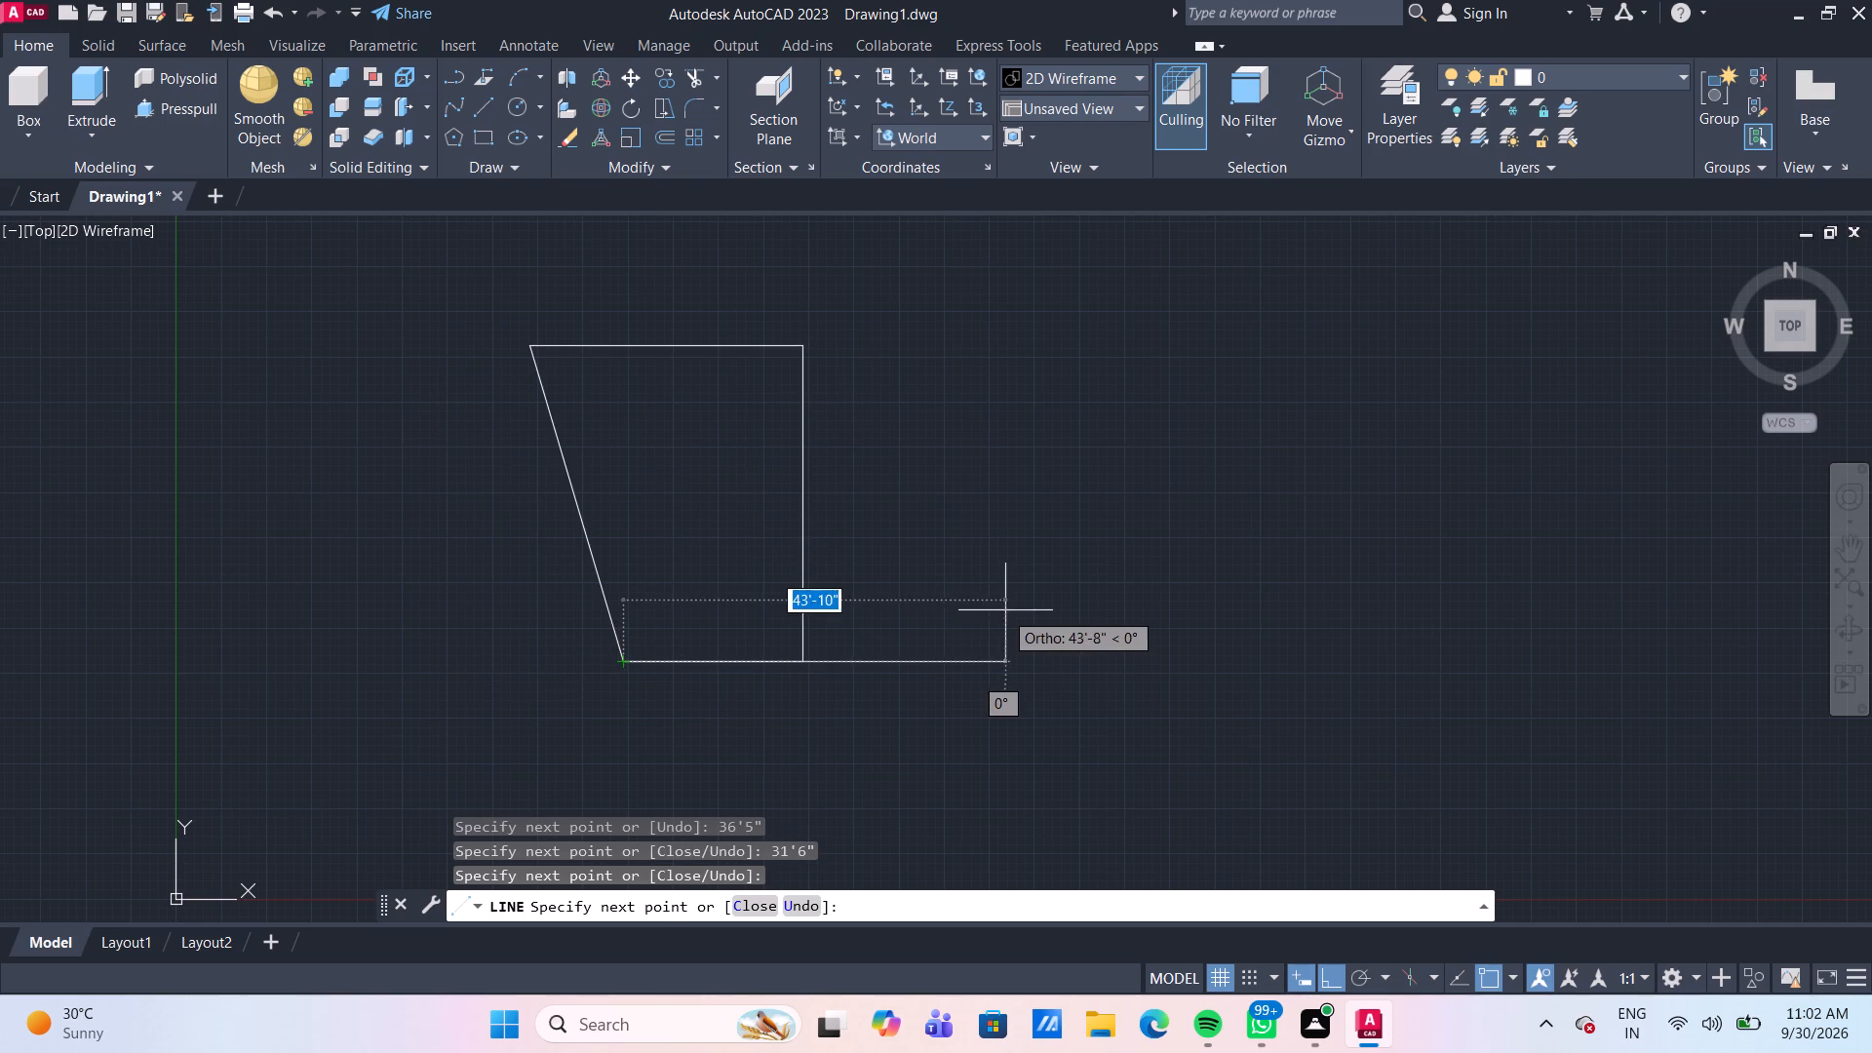
key("Return")
Offset the outline's top side inward by 1'6" using the Through option.
scroll(862, 667, "up", 1)
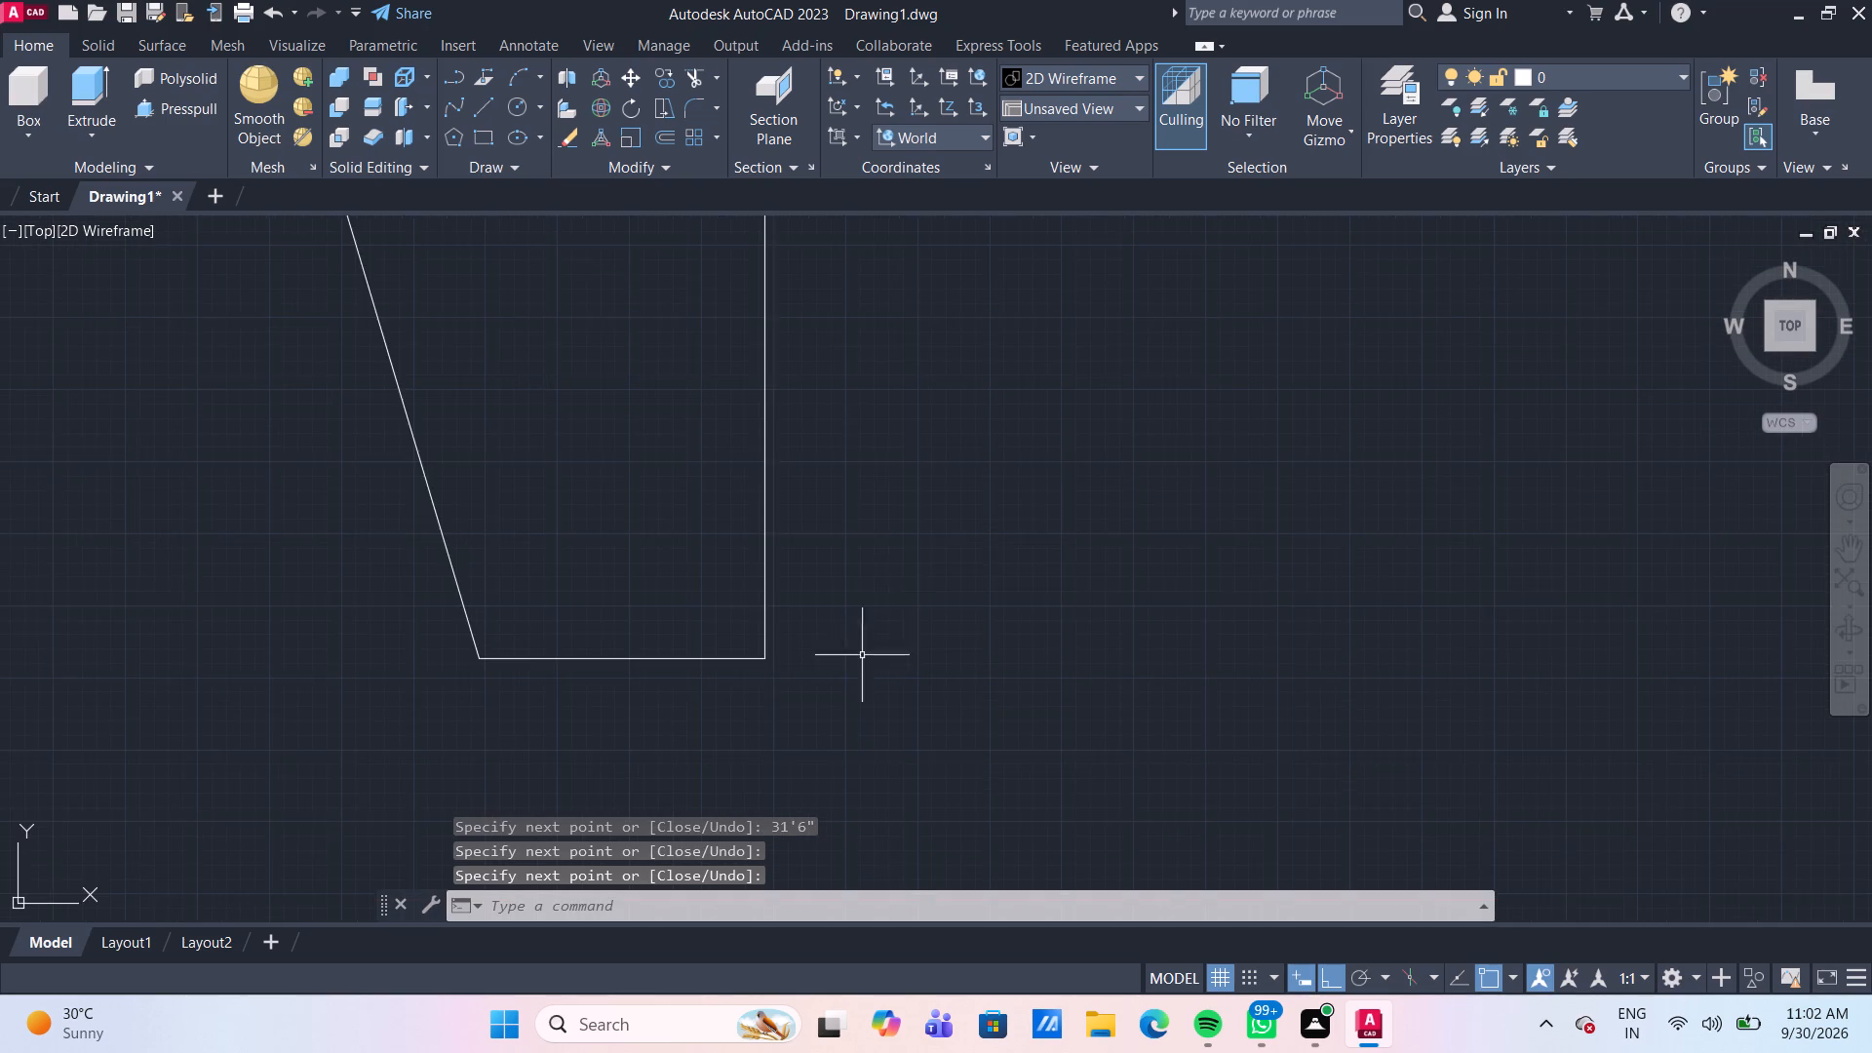
scroll(878, 582, "down", 2)
scroll(913, 478, "up", 1)
middle_click_drag(922, 480, 978, 502)
scroll(976, 481, "up", 1)
scroll(976, 481, "down", 1)
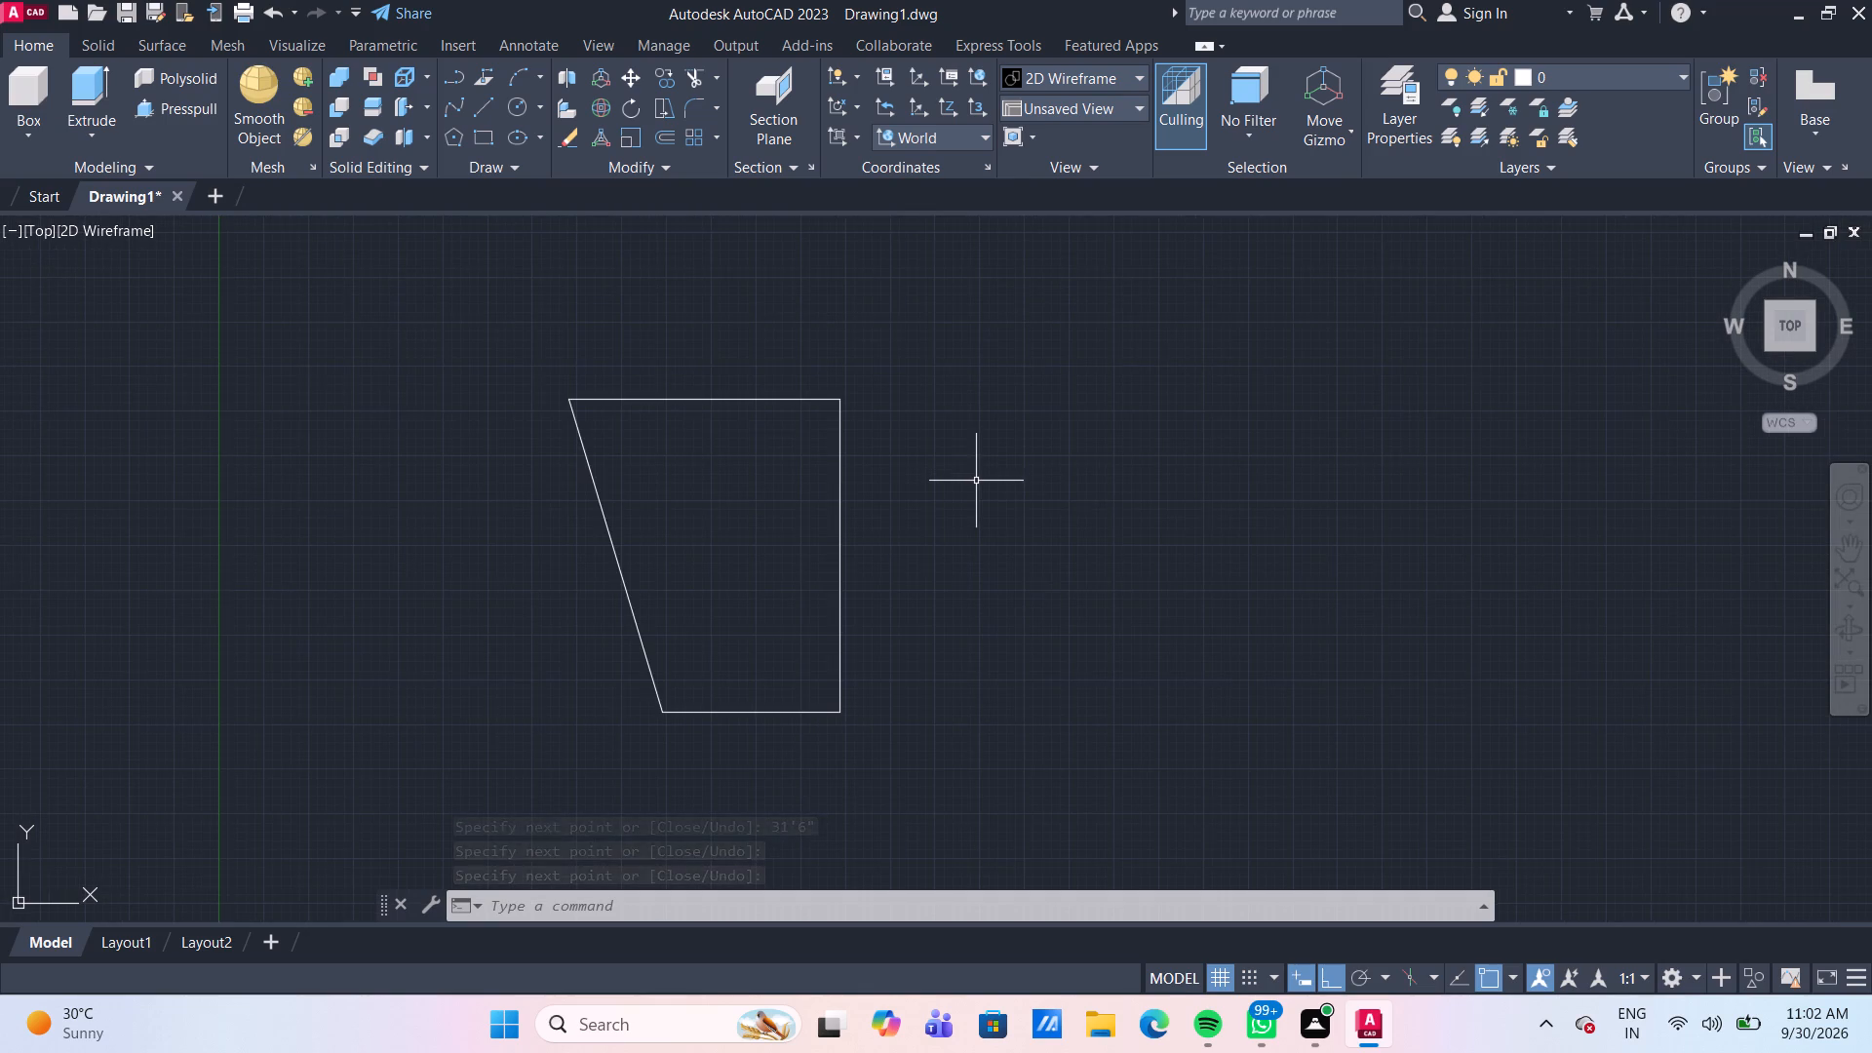
middle_click_drag(926, 520, 1200, 436)
scroll(1200, 436, "up", 1)
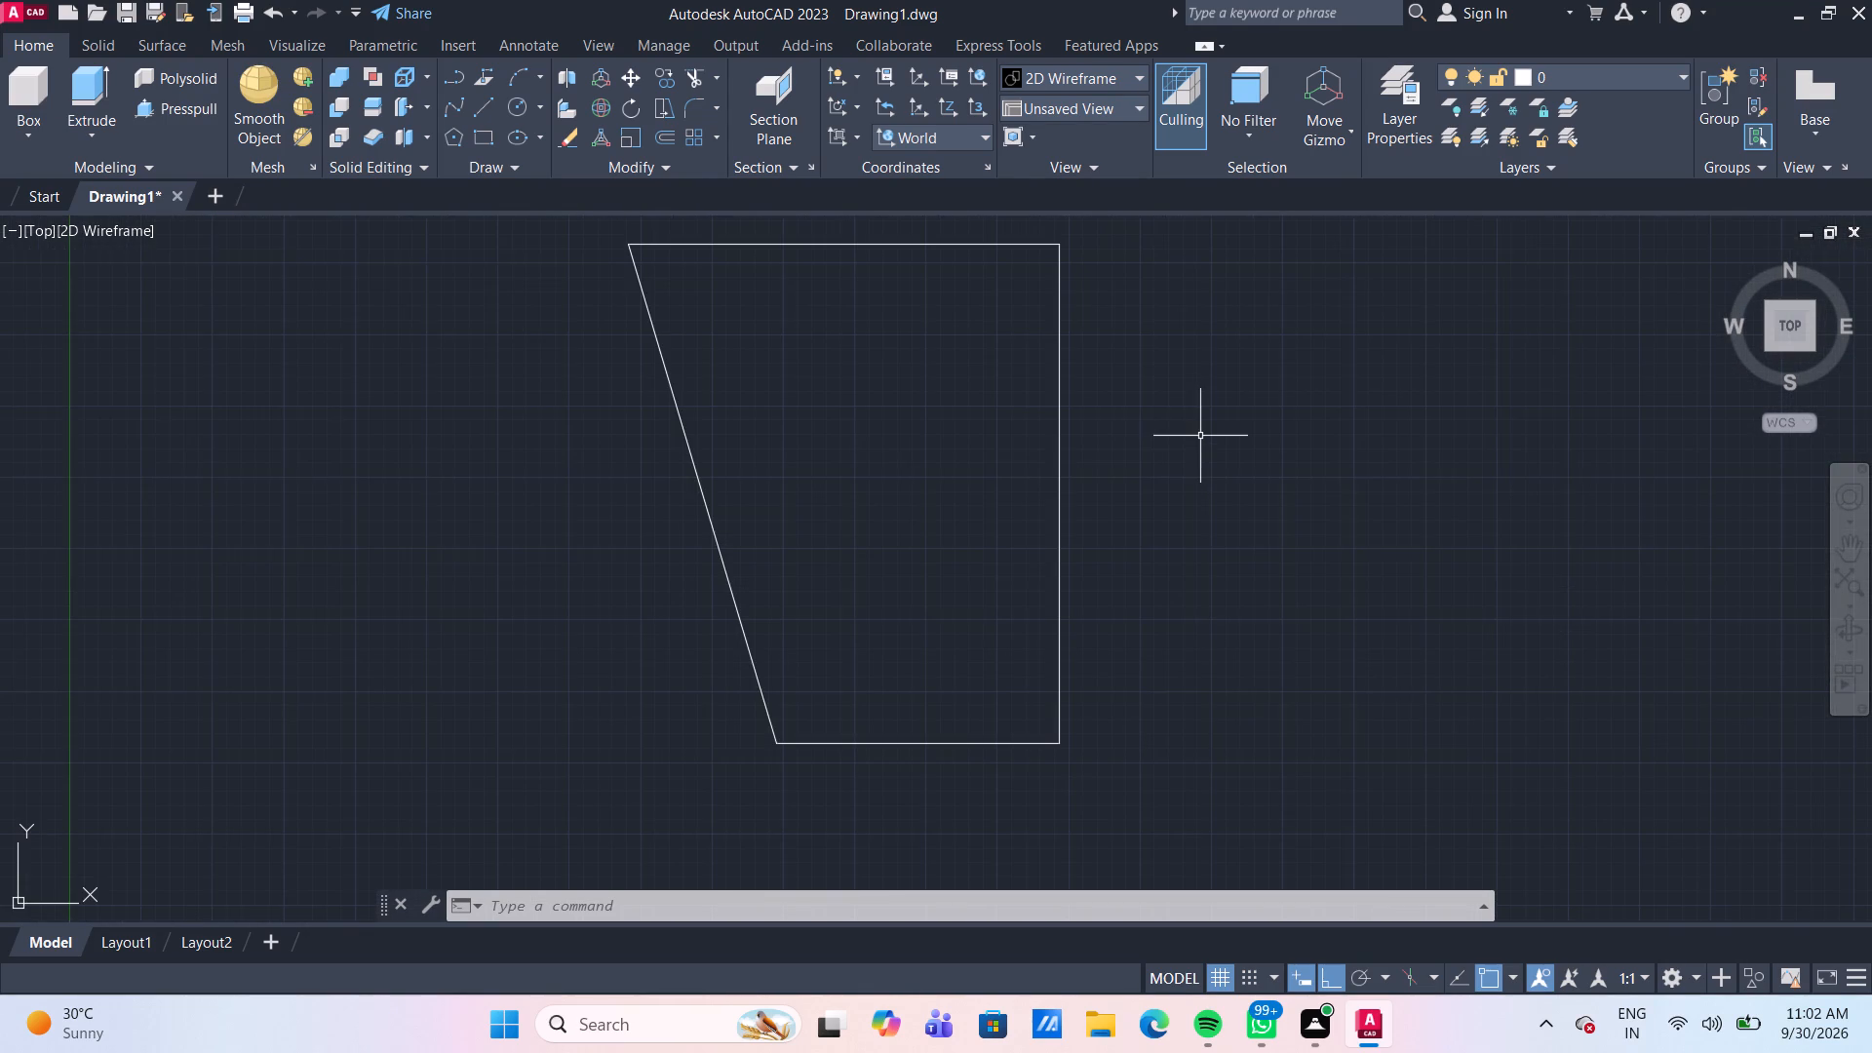
middle_click_drag(1200, 436, 1202, 466)
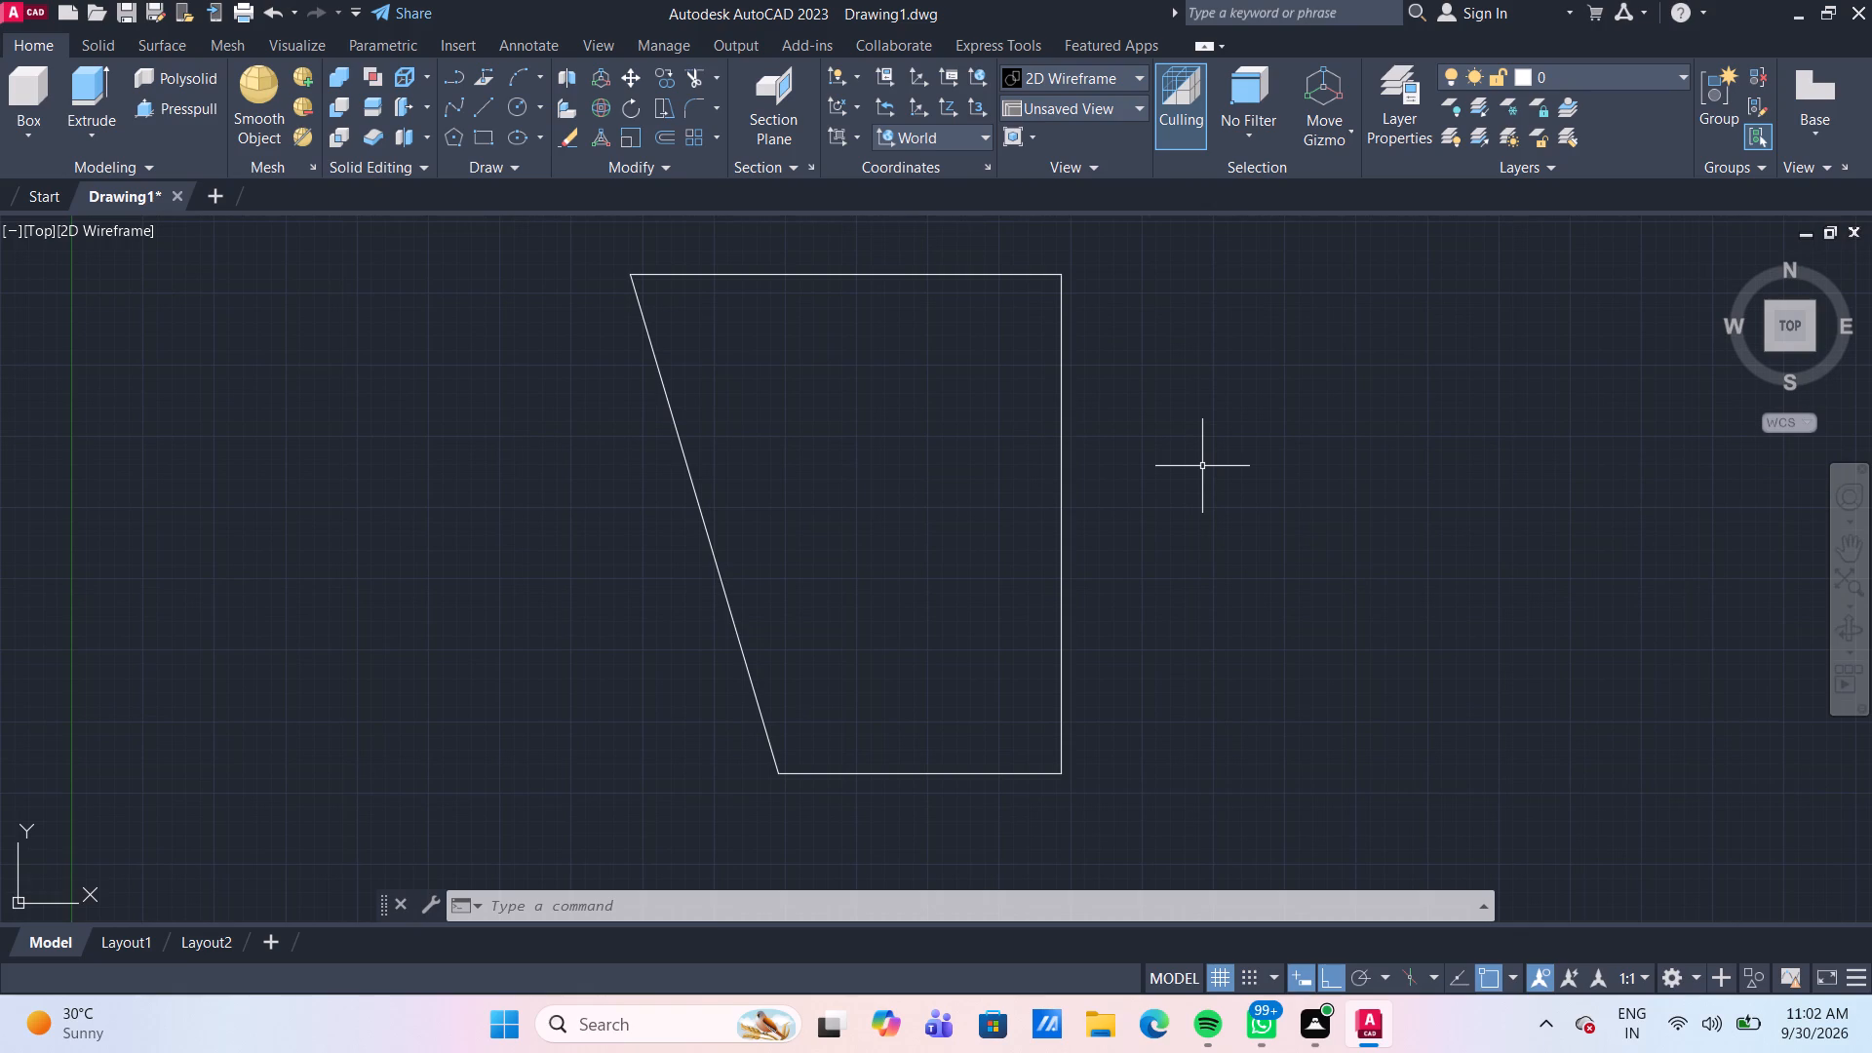
key("o")
key("Return")
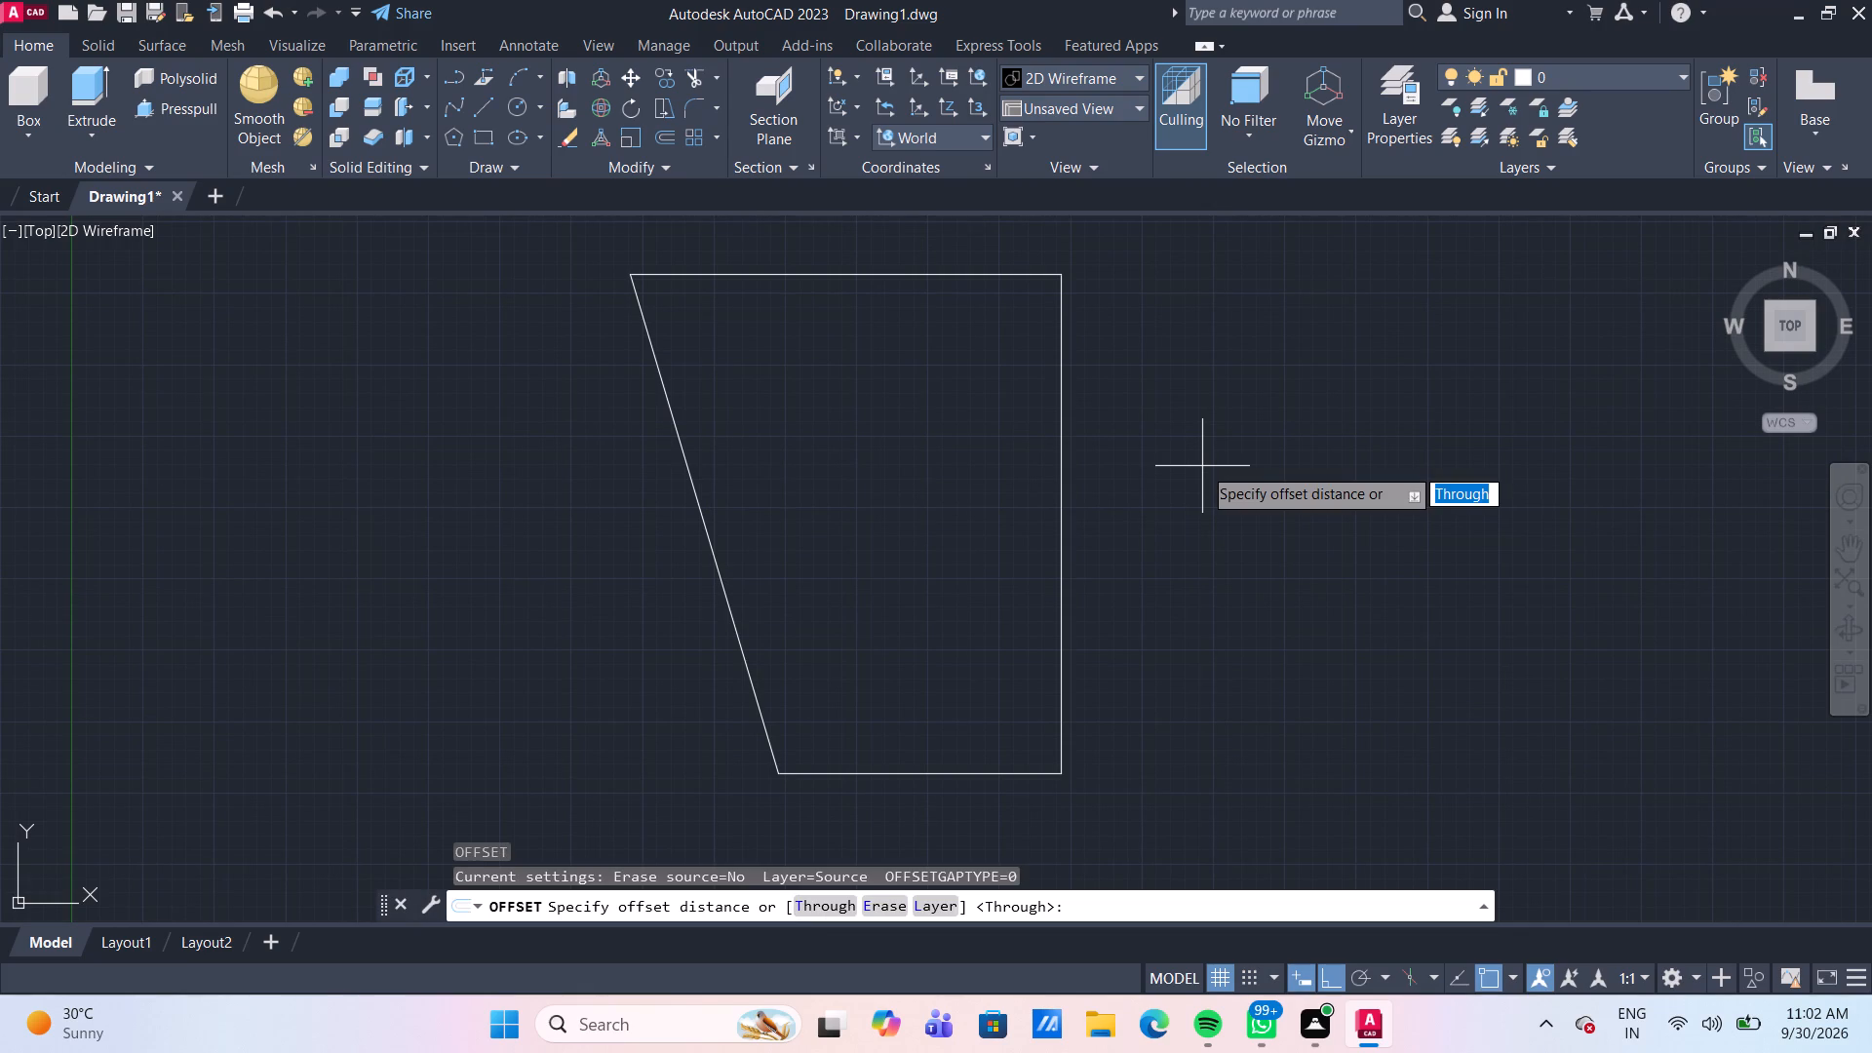
key("Return")
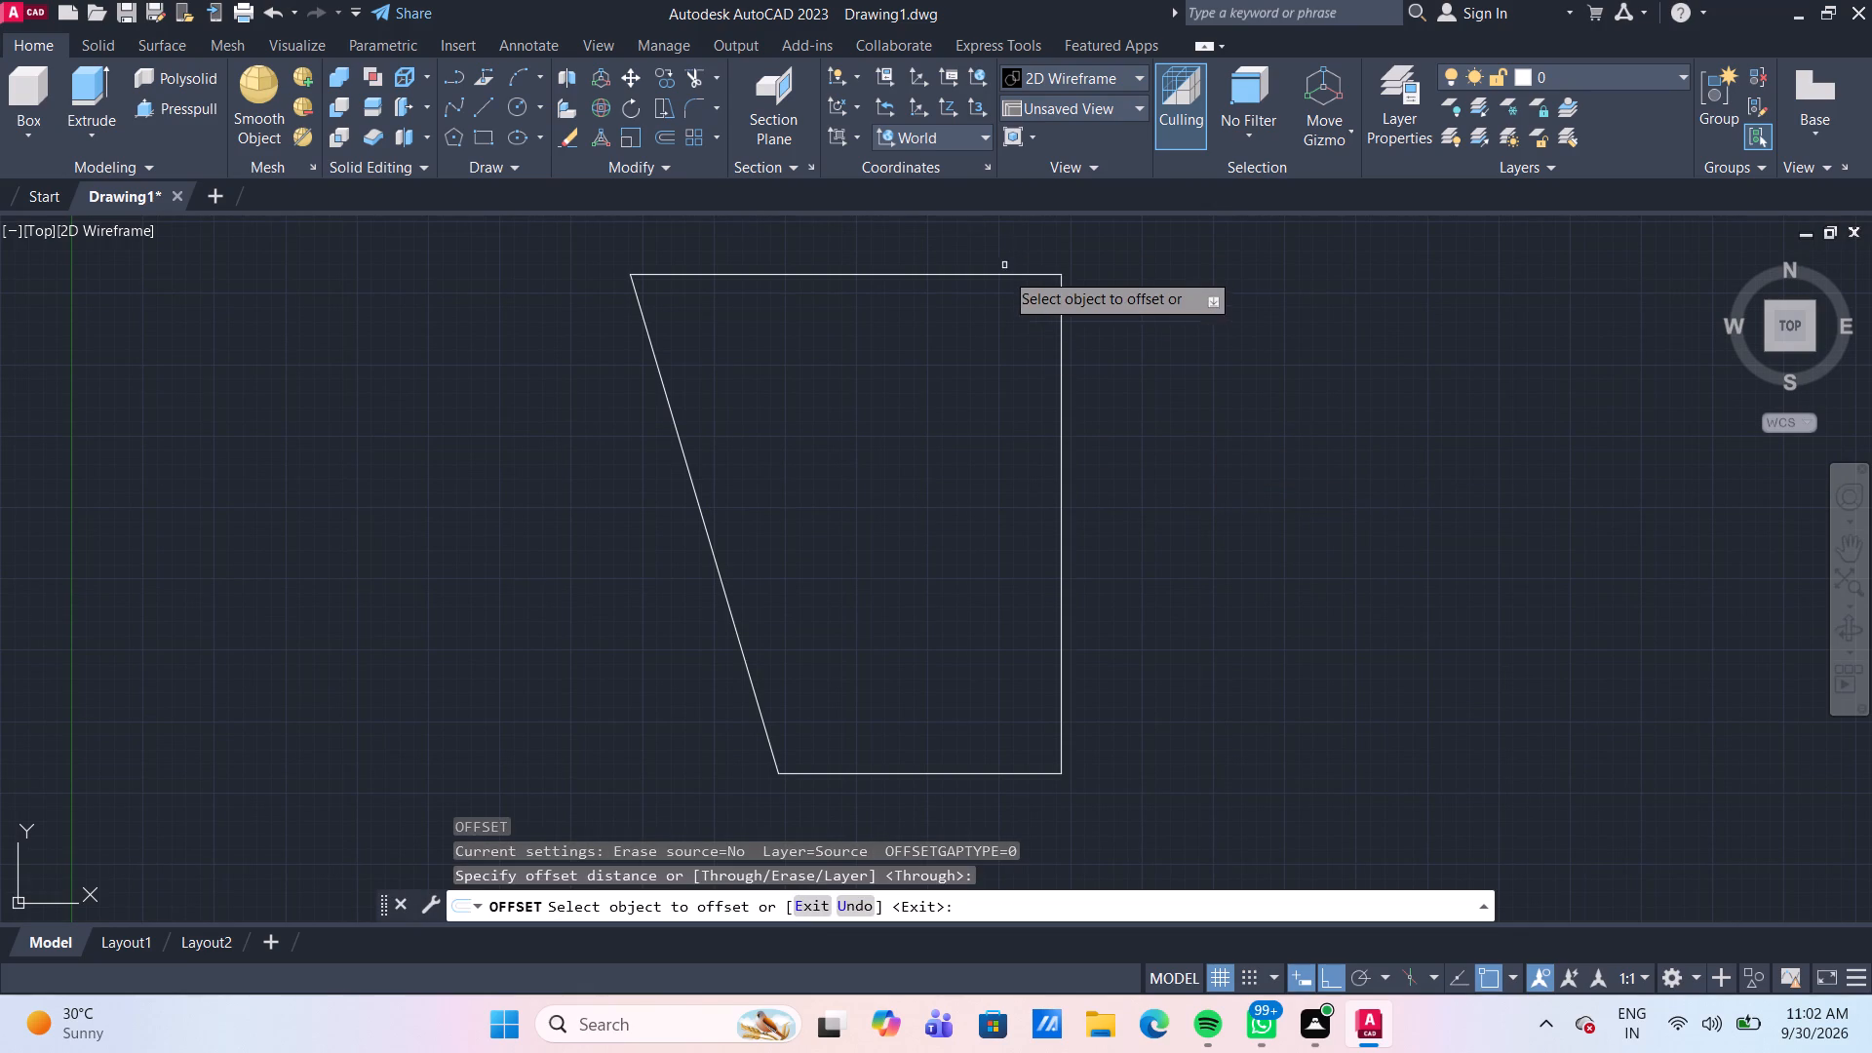
left_click(985, 274)
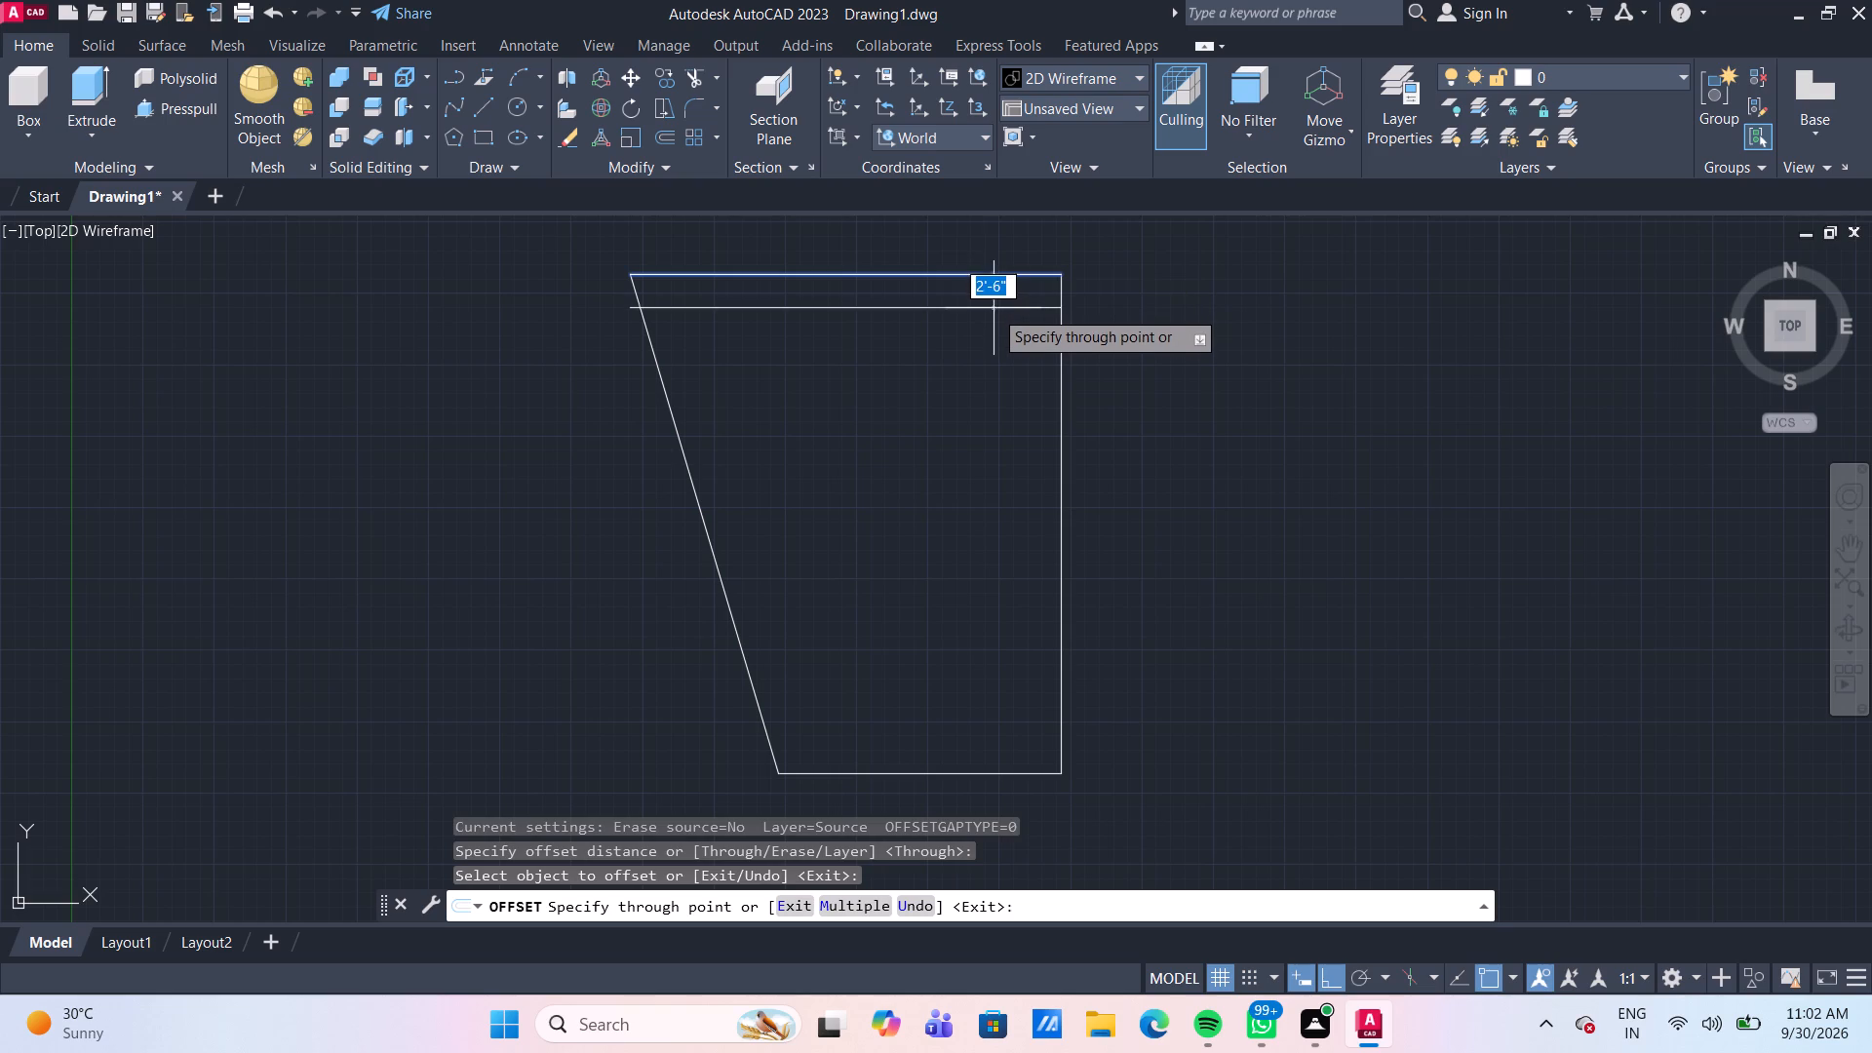
key("1")
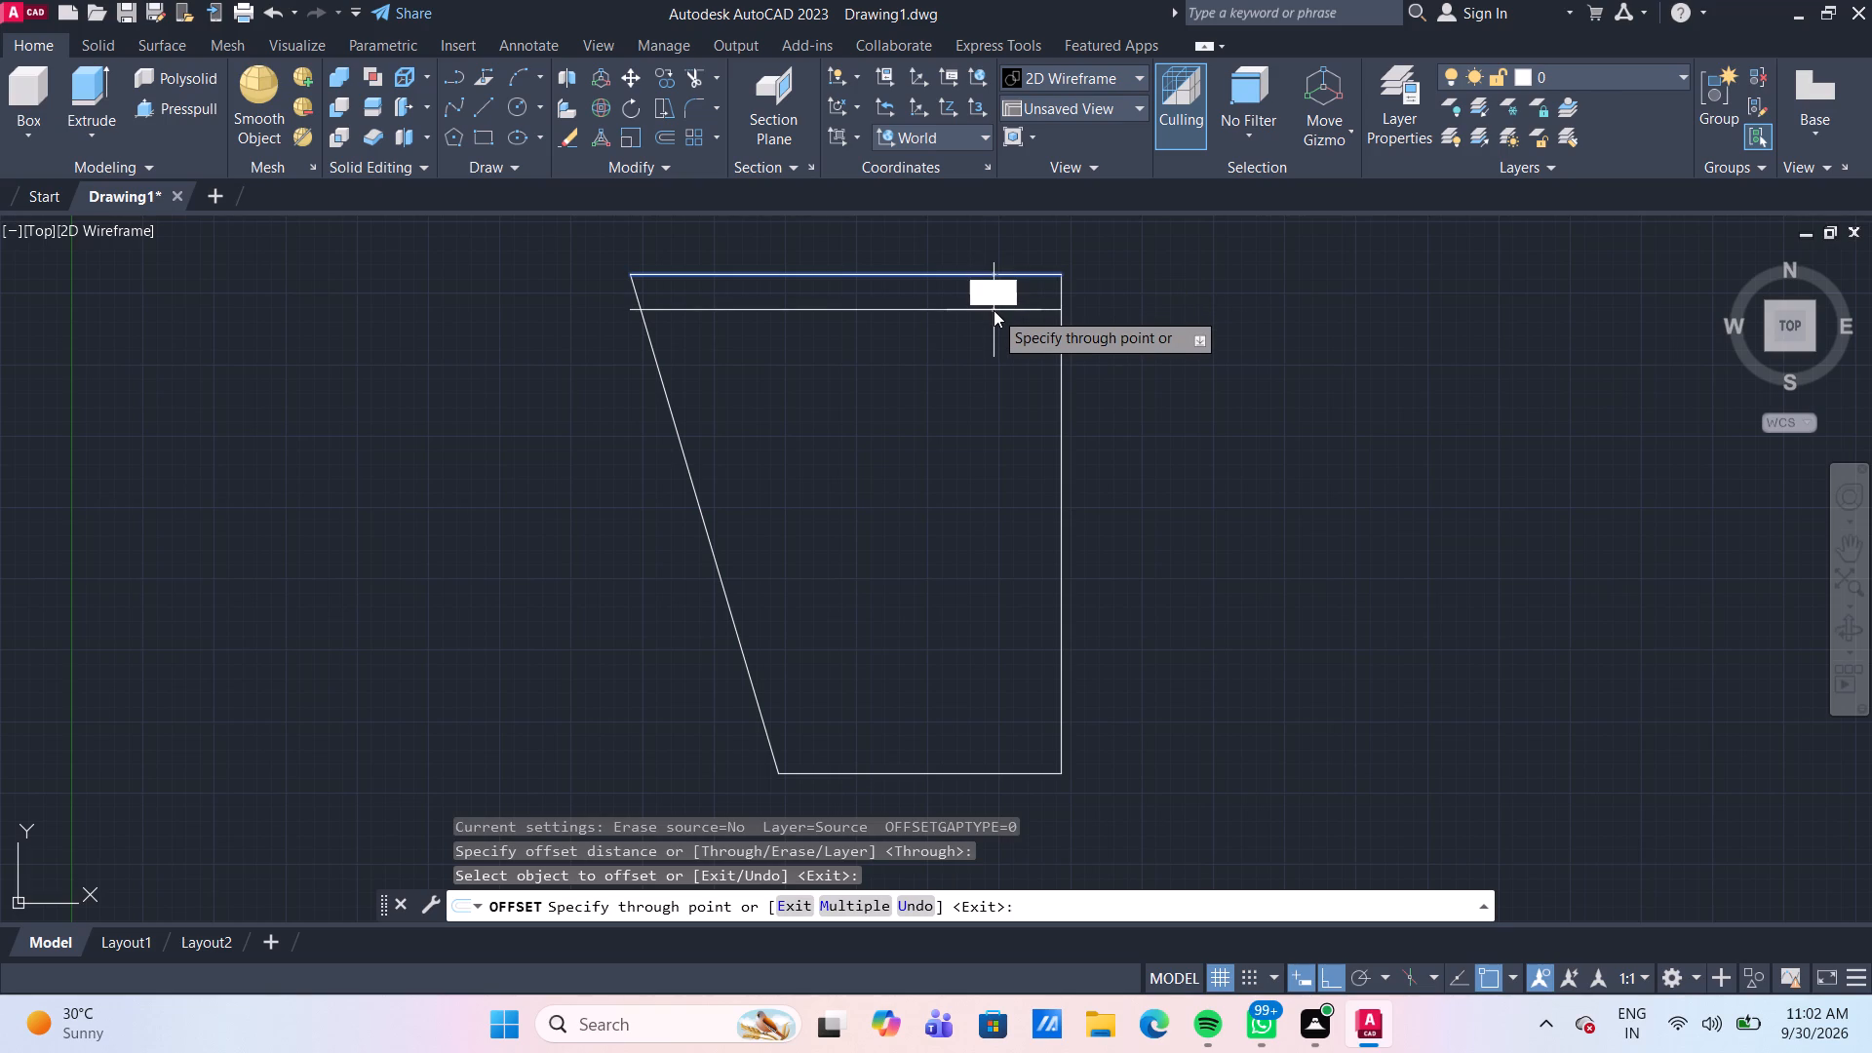
key("apostrophe")
type("6\"")
key("Return")
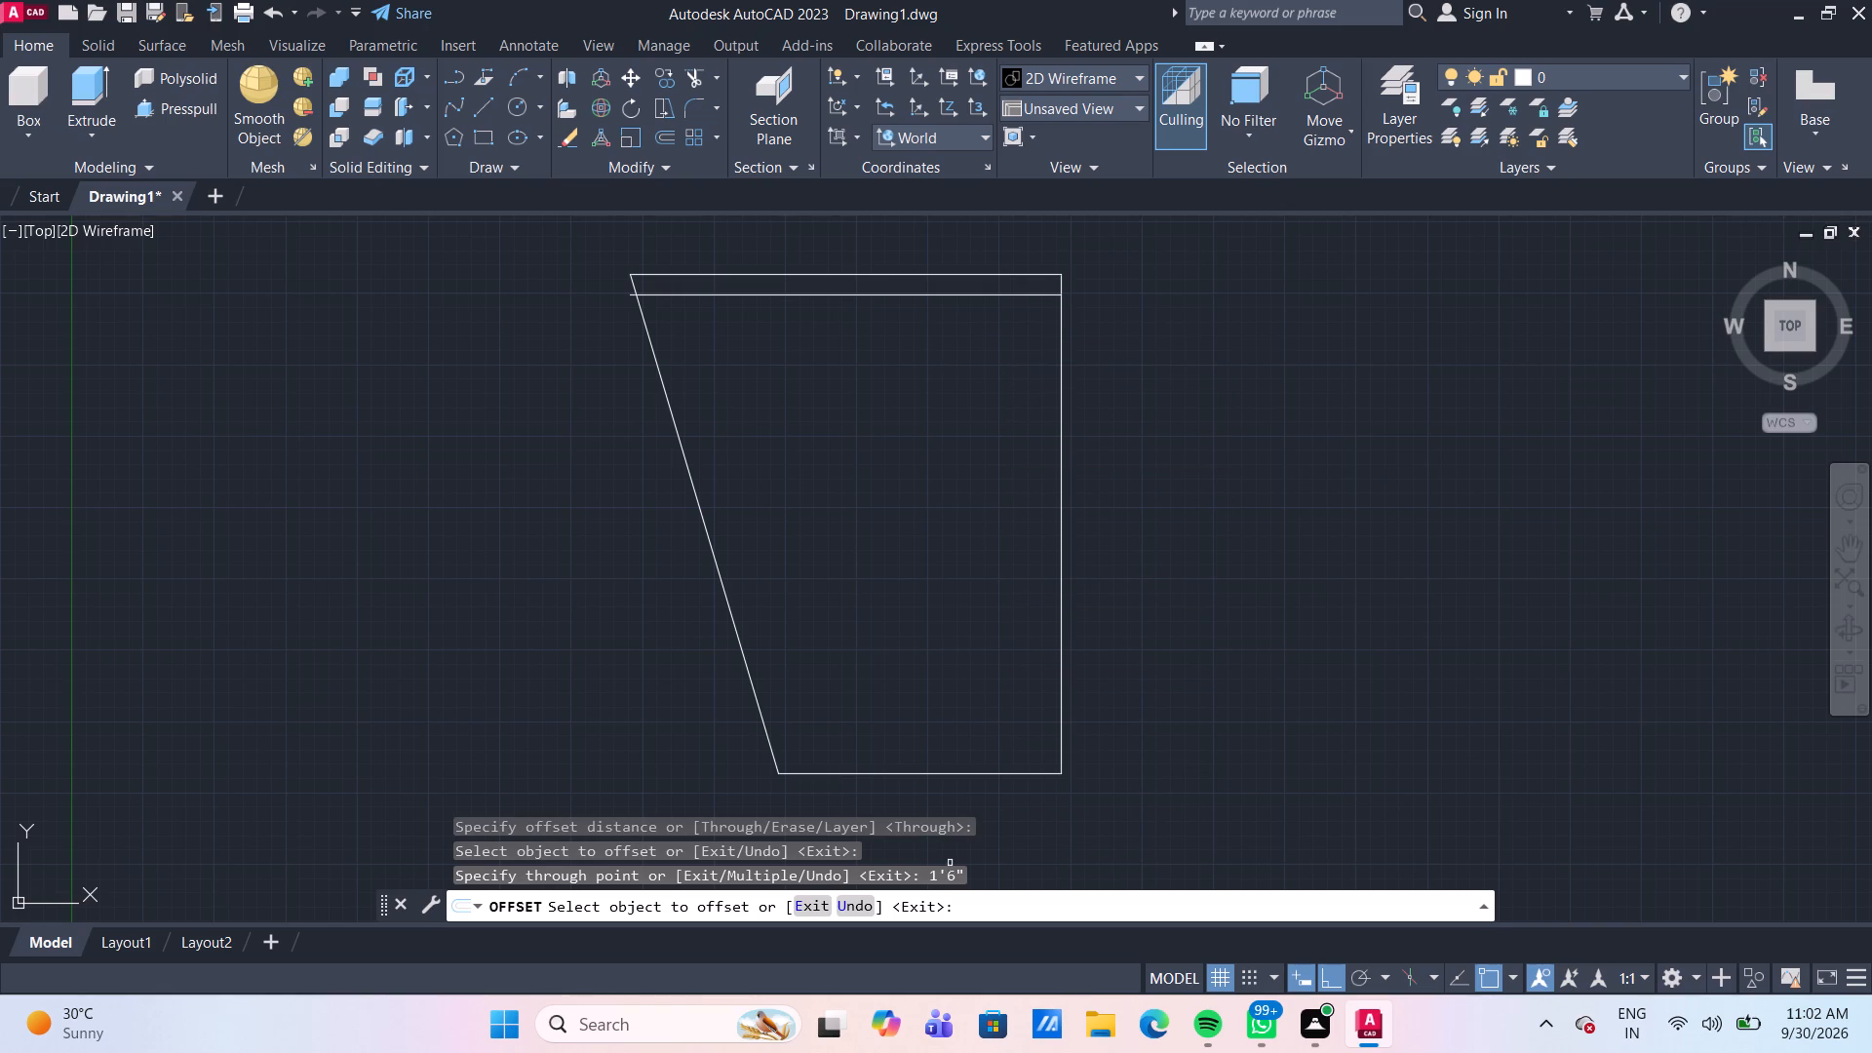
Offset the outline's bottom side inward by 1'6".
left_click(937, 775)
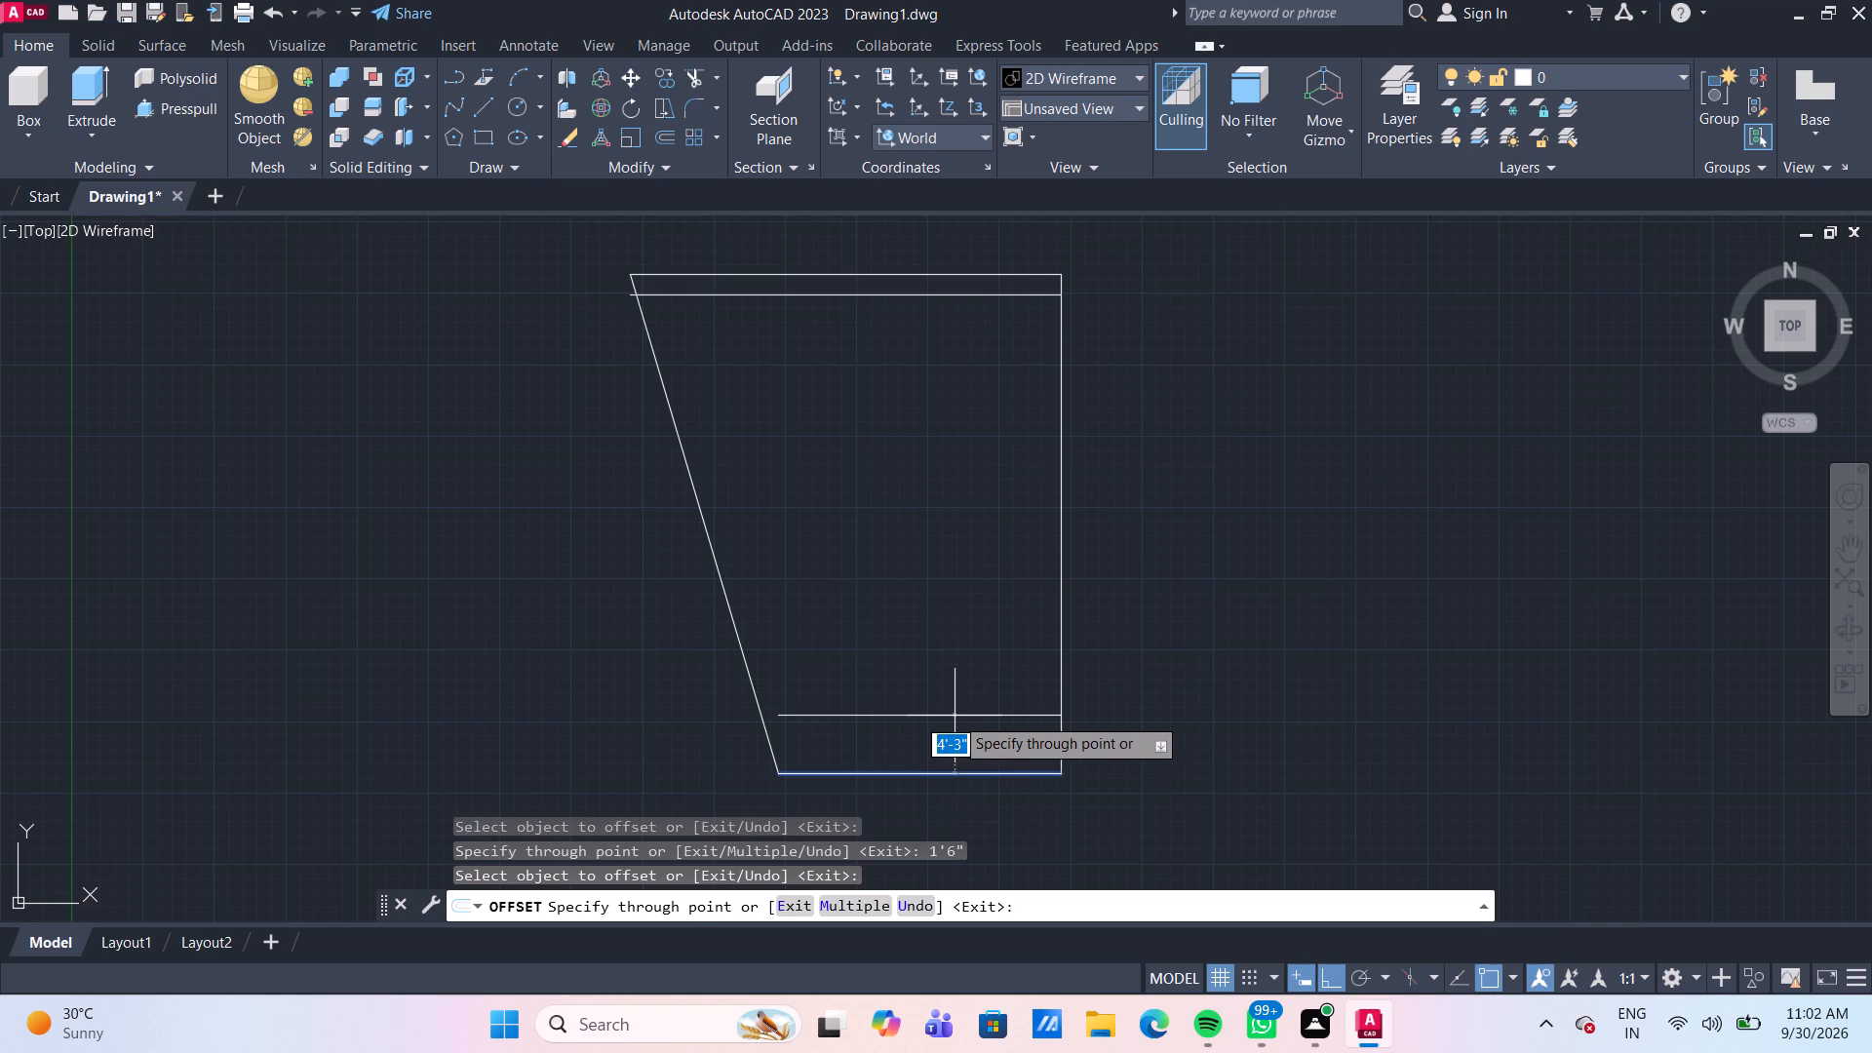
type("1'6\"")
key("Return")
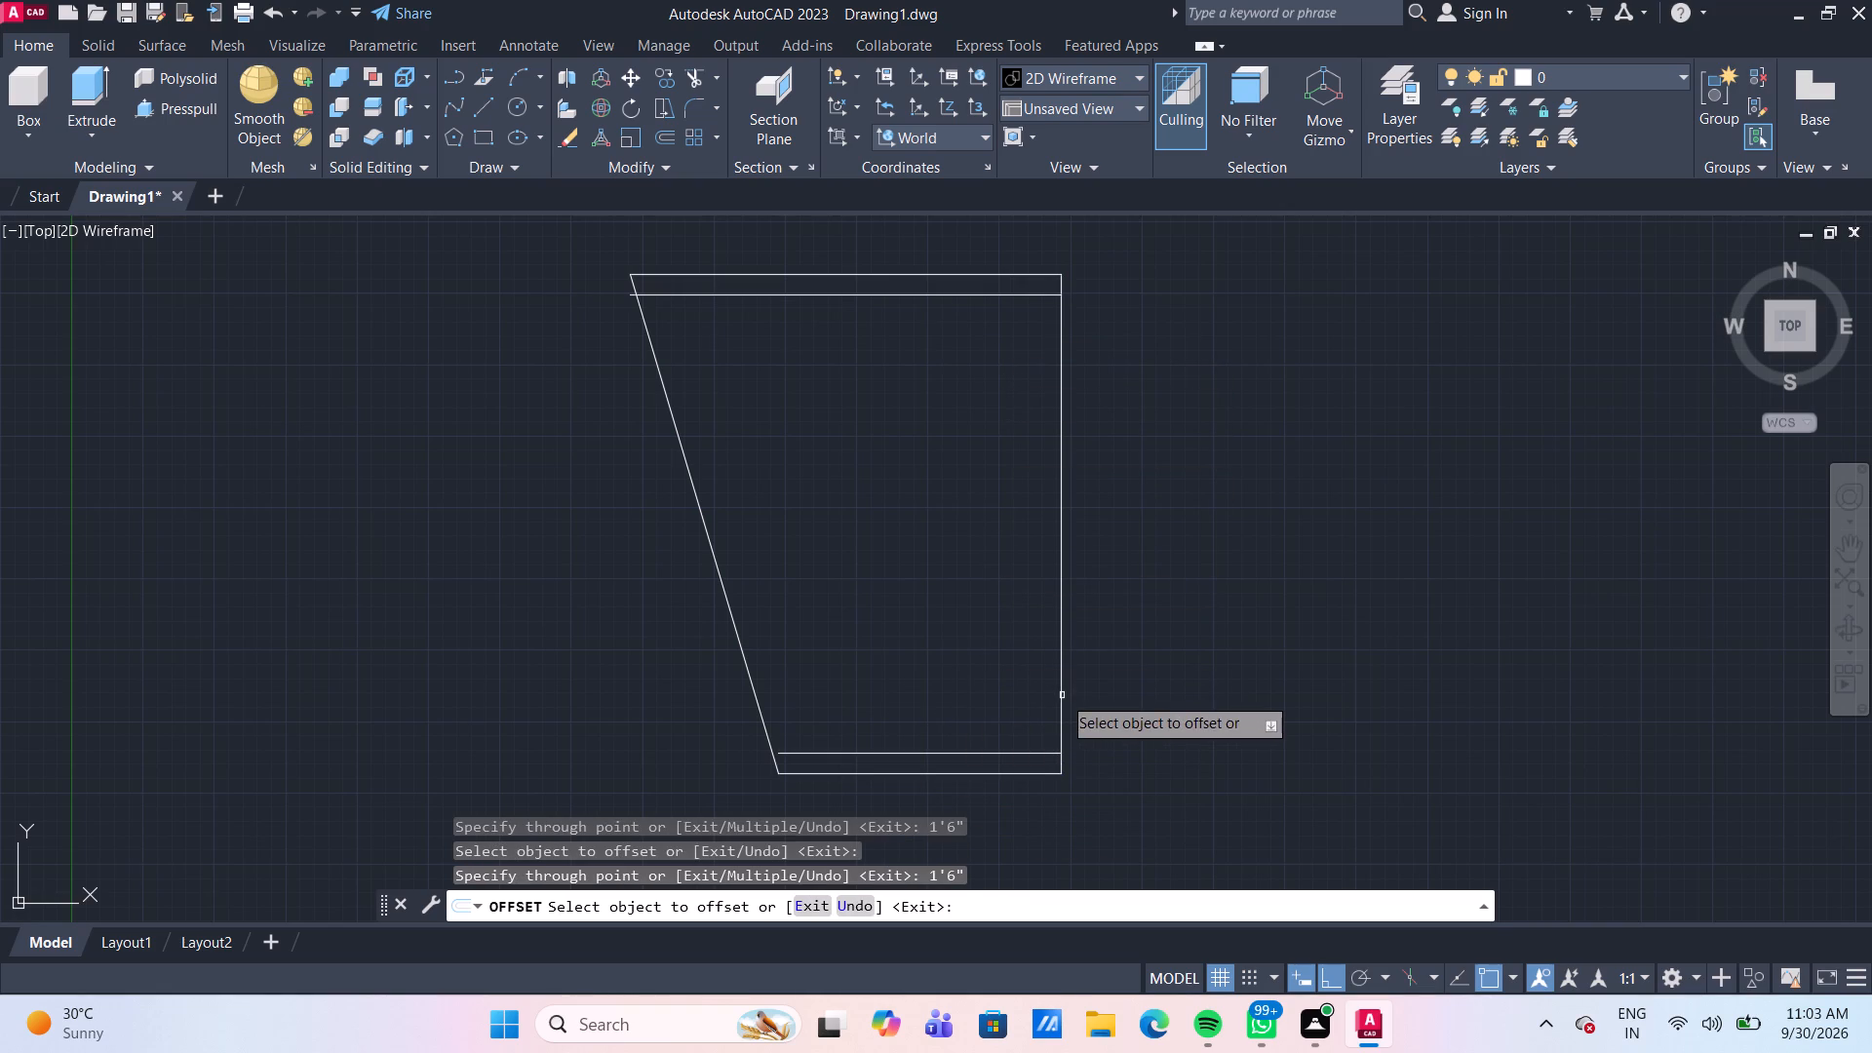
Offset the outline's vertical right side inward by 1'.
left_click(1062, 695)
type("1'")
key("Return")
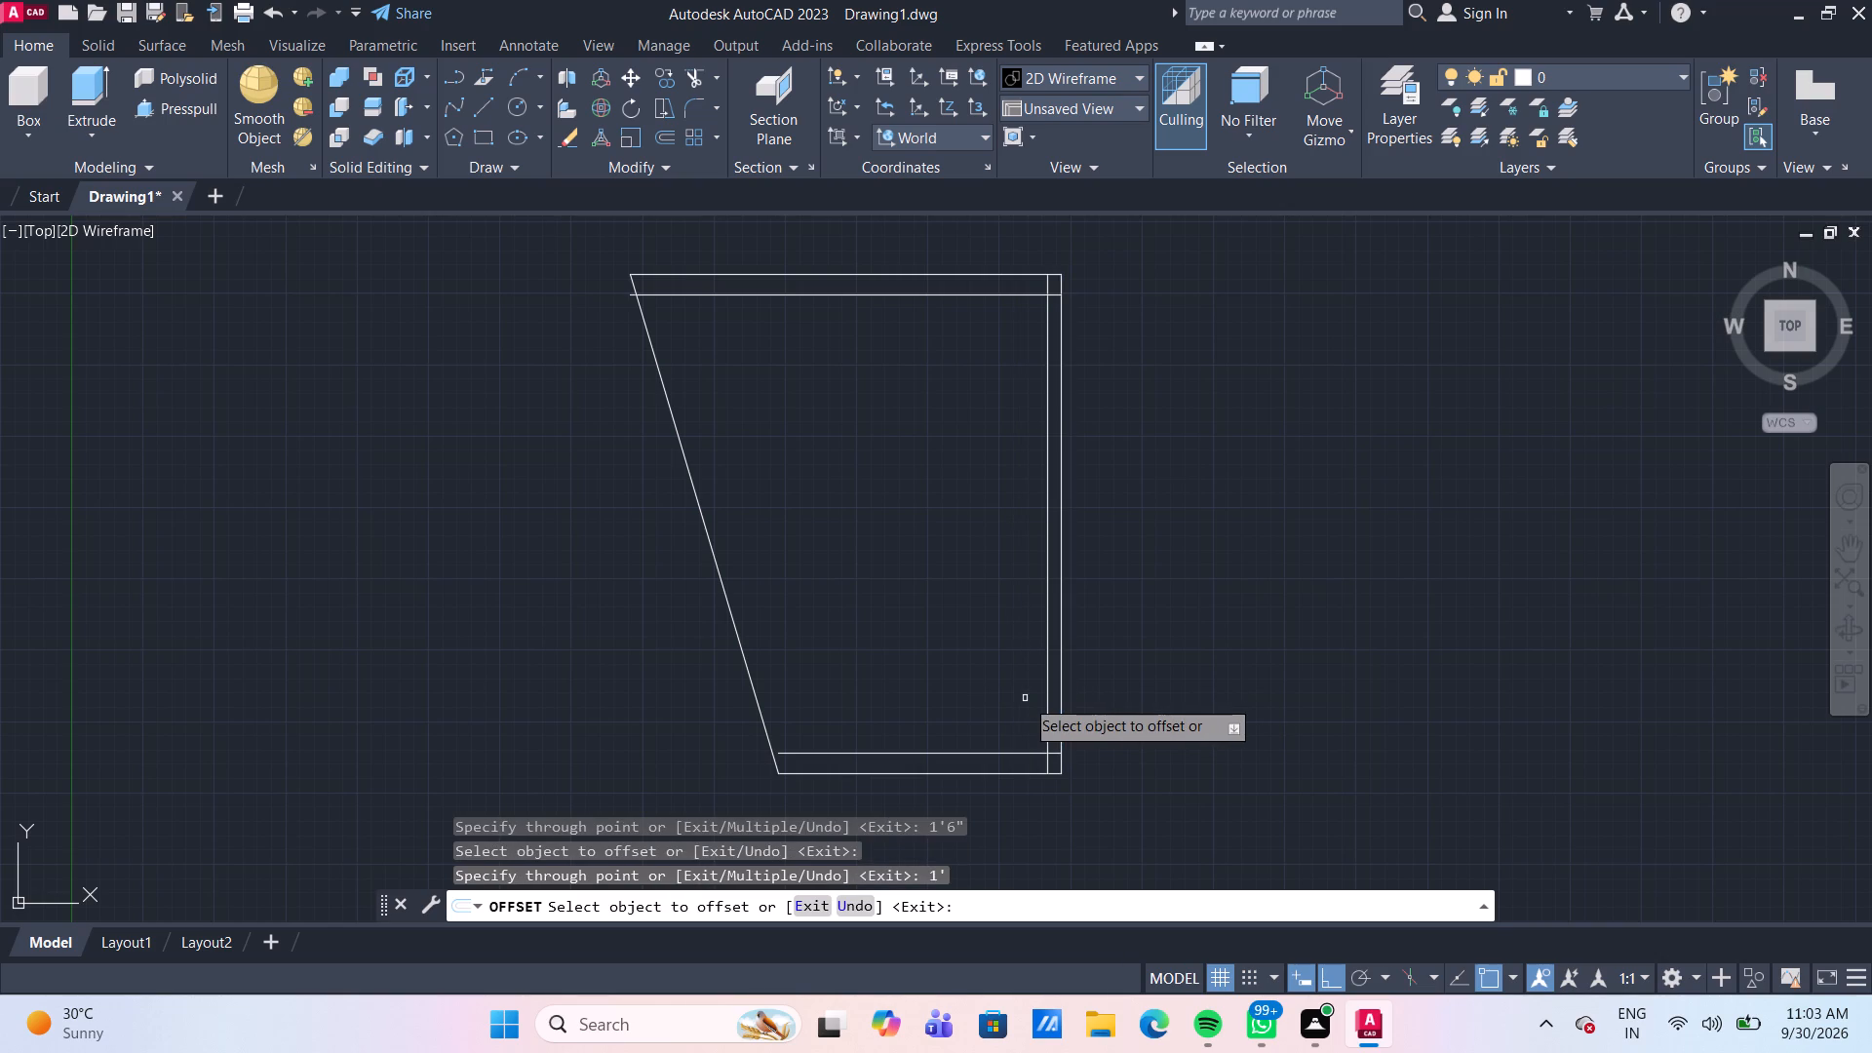
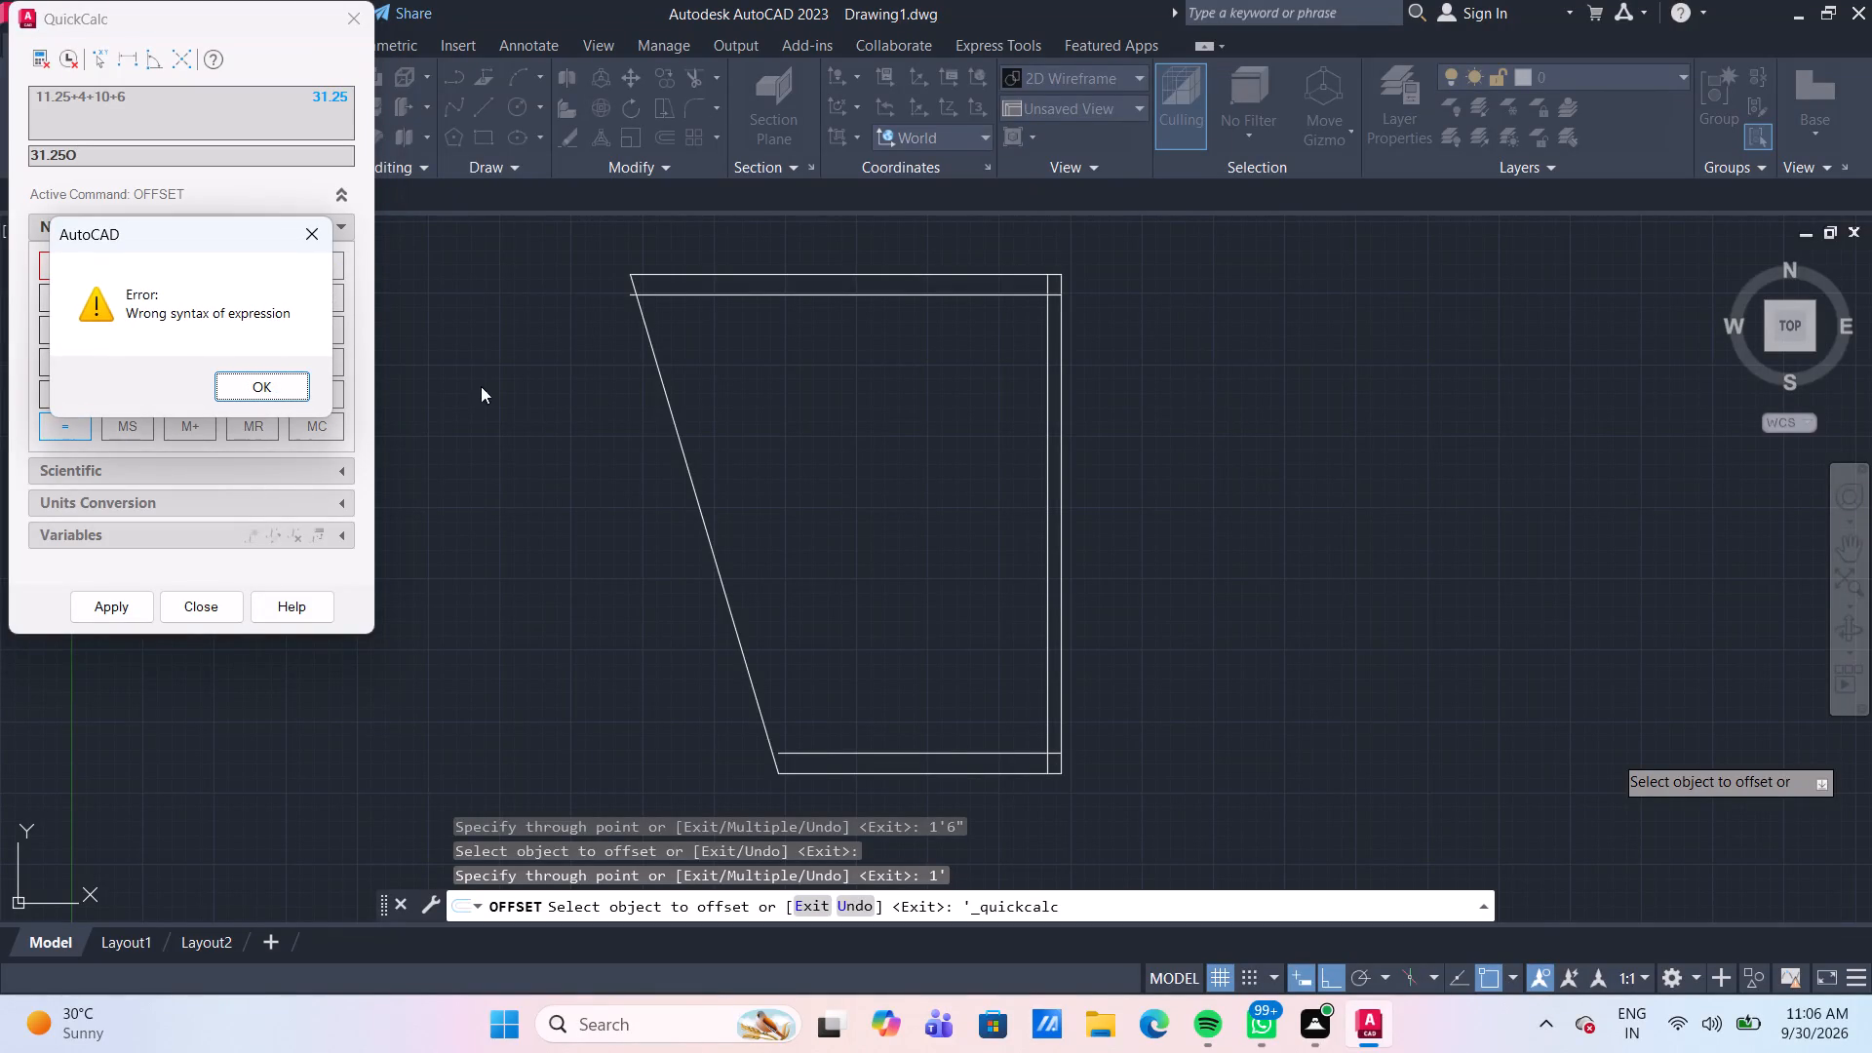
Close the QuickCalc calculator and return to the running Offset command.
left_click(309, 236)
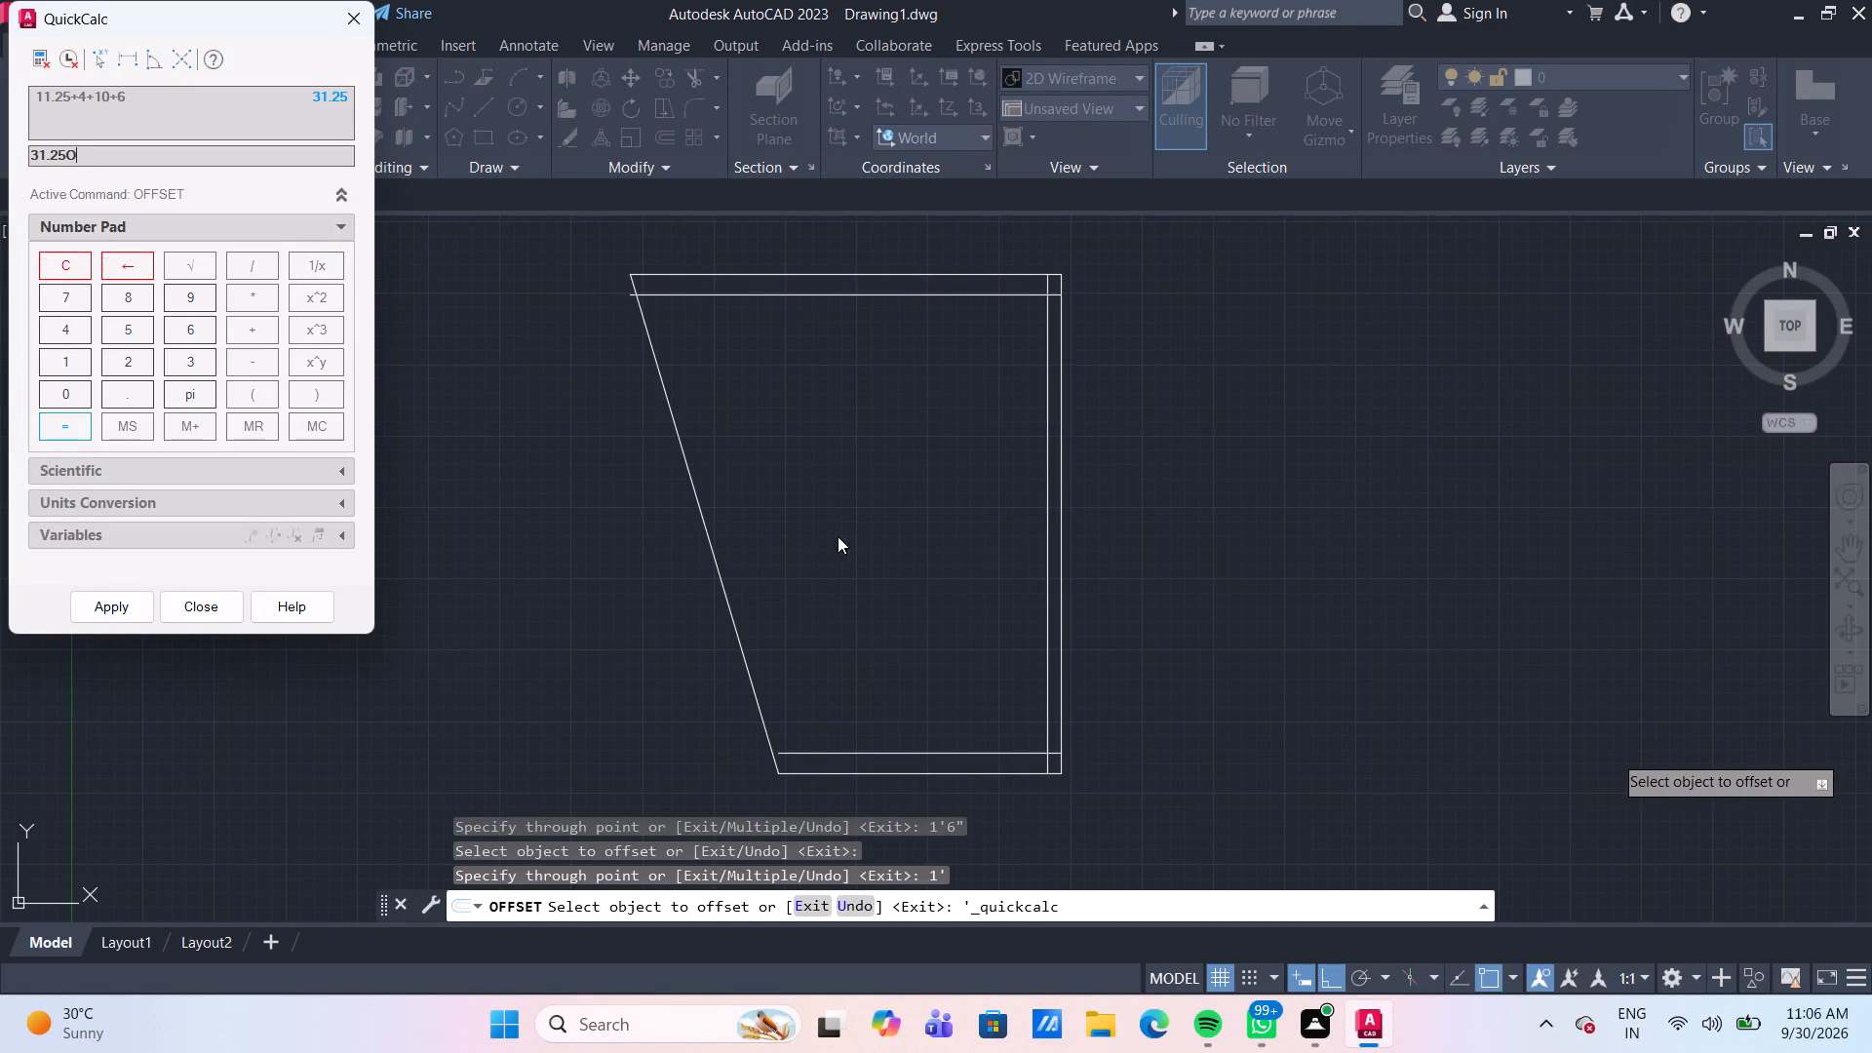
key("o")
left_click(355, 16)
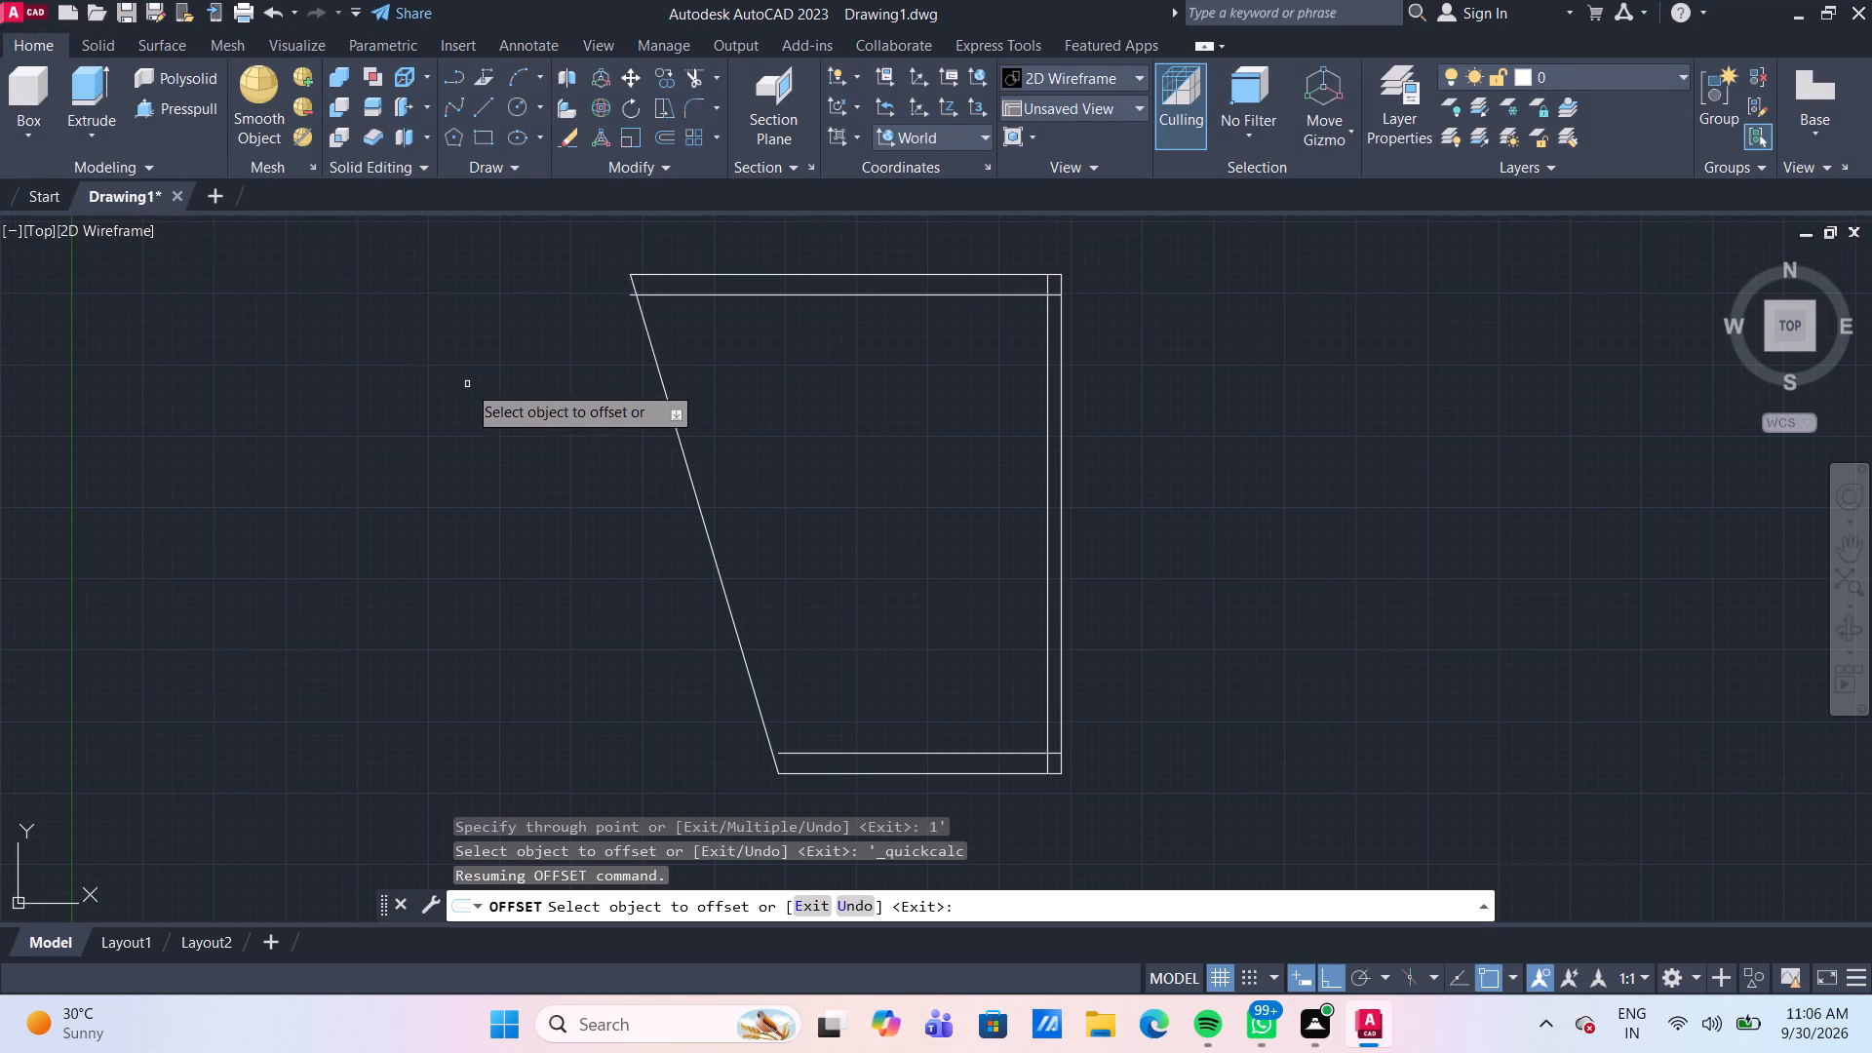
Offset the inner top line downward by 9" and the inner vertical right line inward by 9" to form the wall thickness.
left_click(916, 295)
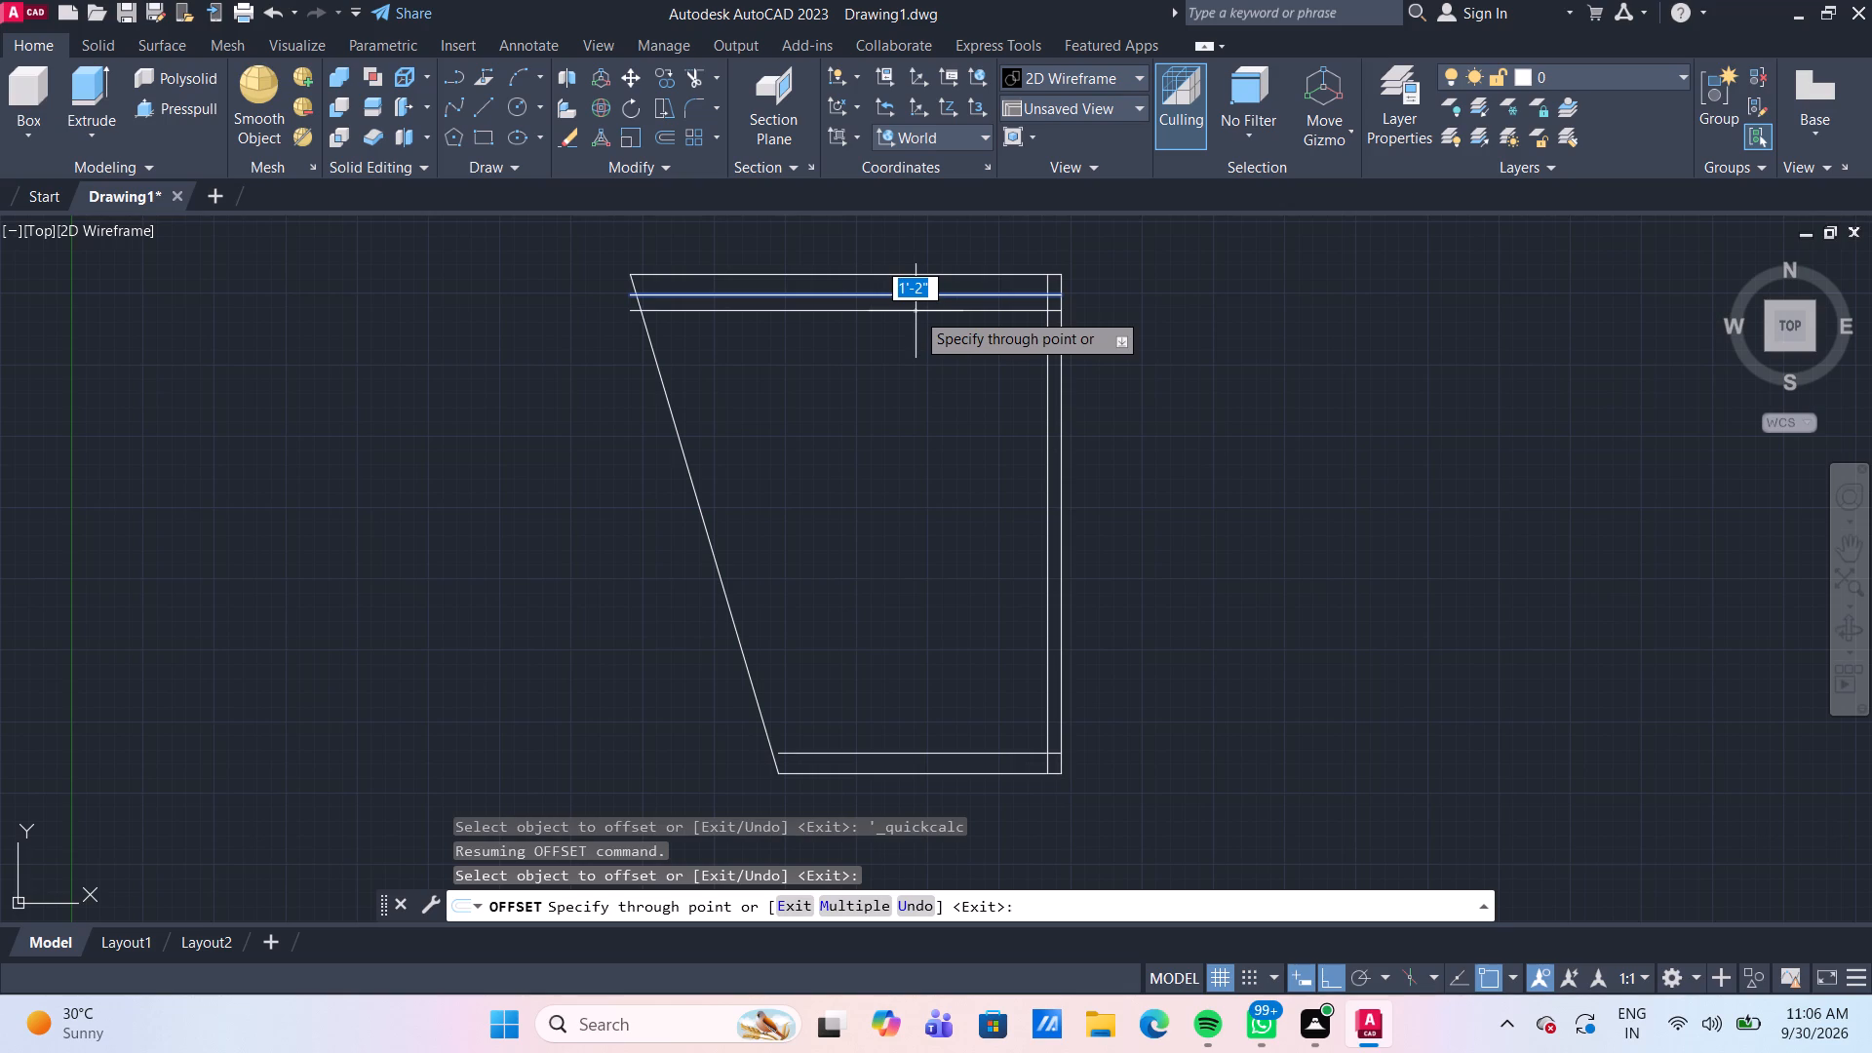
type("9\"")
key("Return")
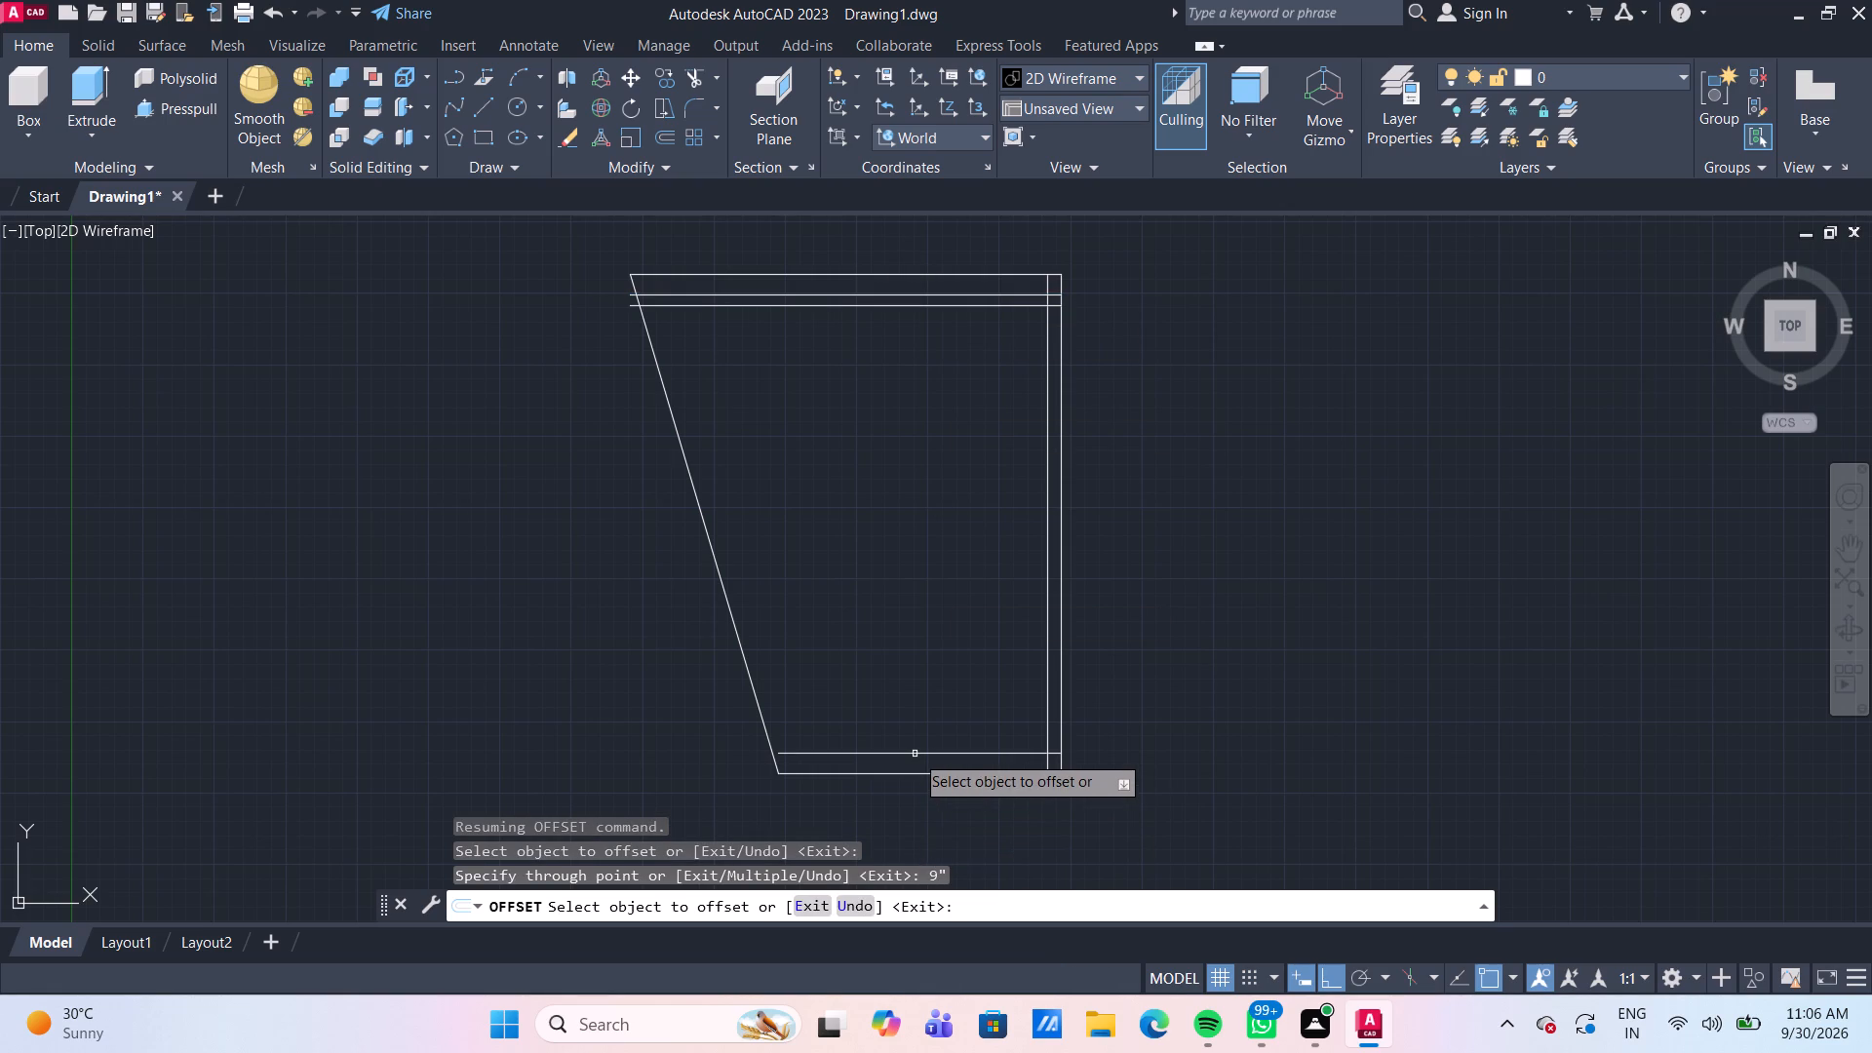
left_click(1046, 565)
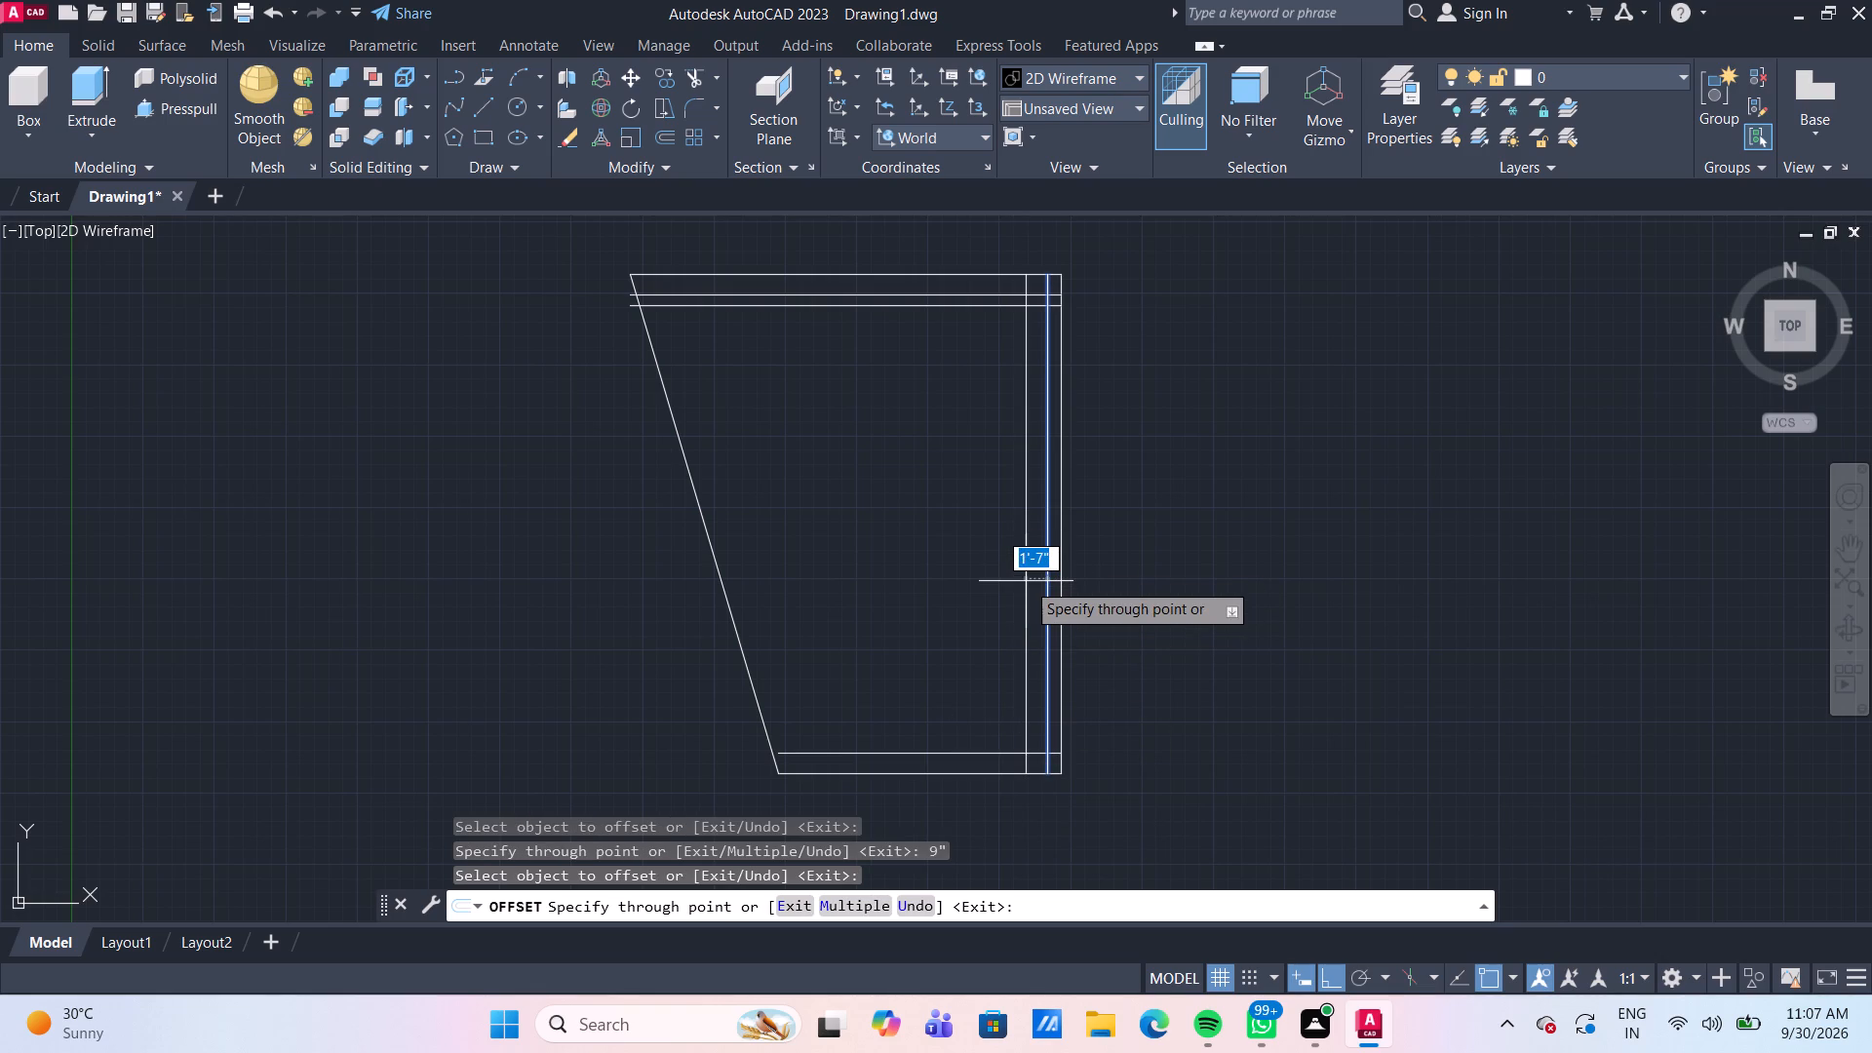
type("9\"")
key("Return")
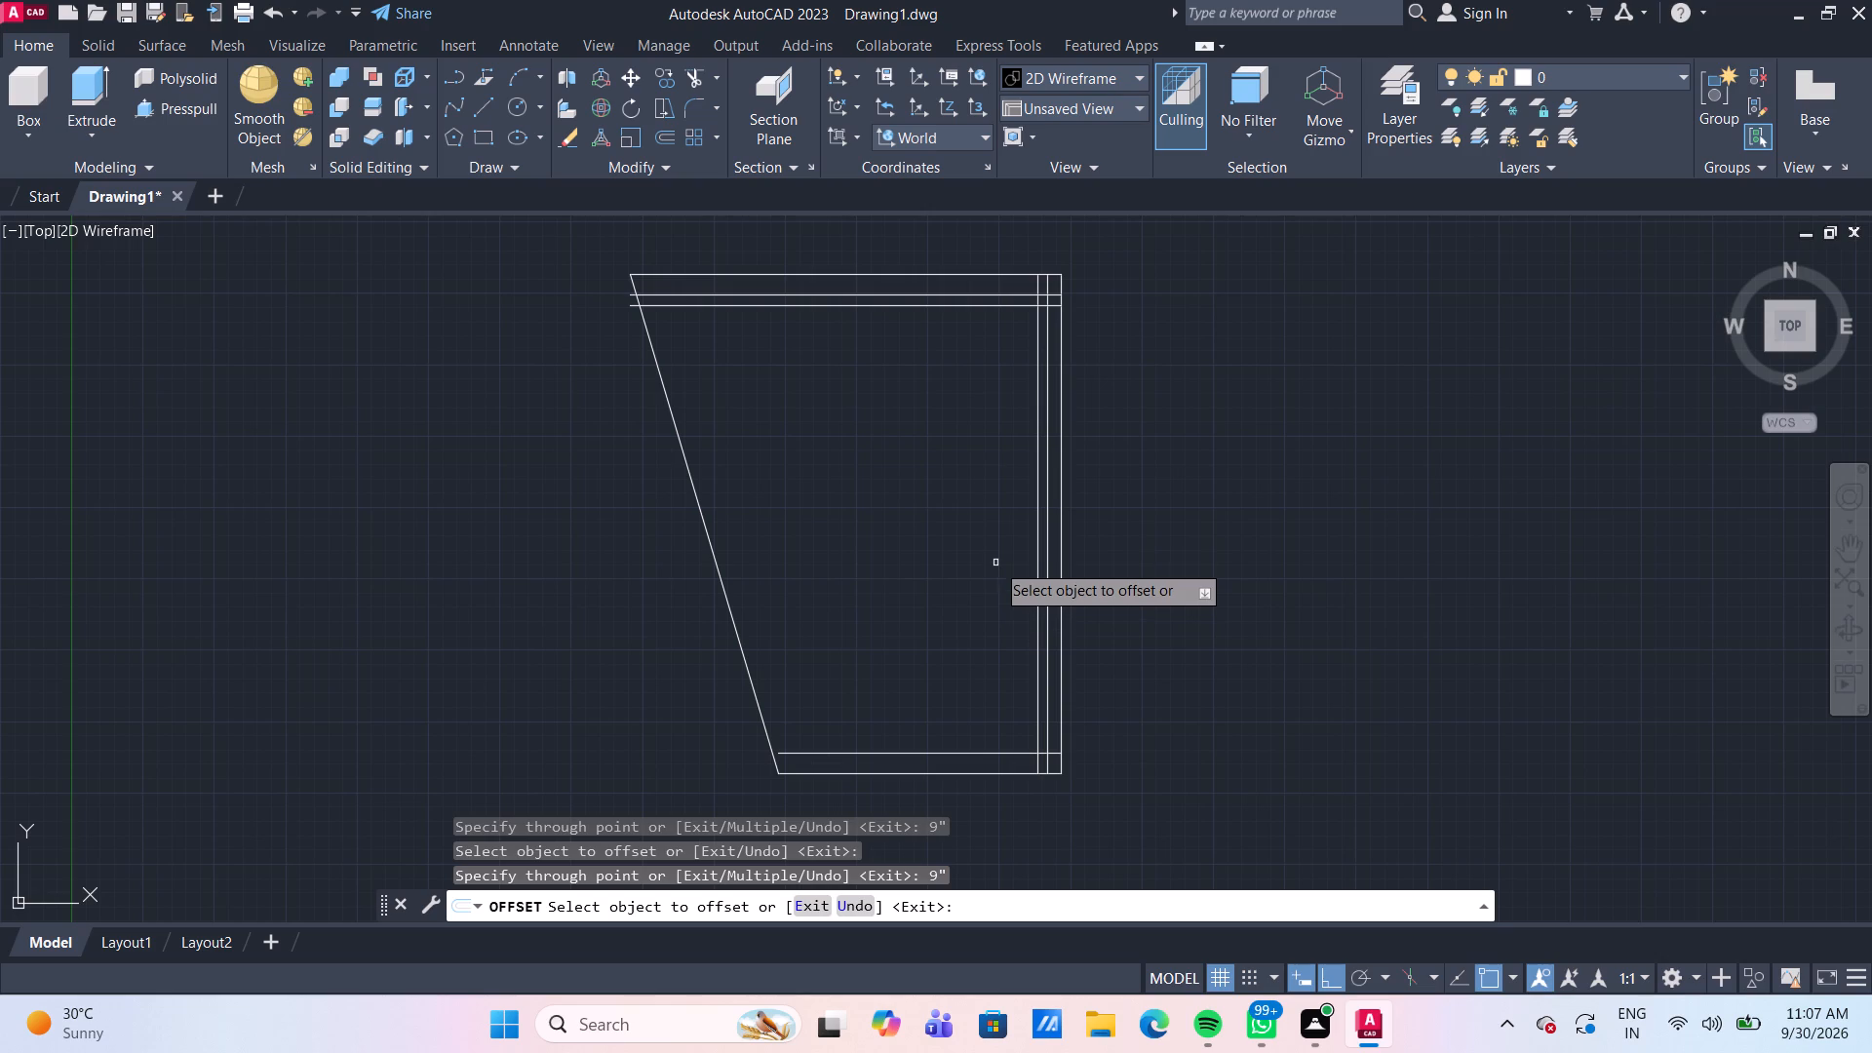
Offset the lowest of the top wall lines 11'3" downward, and offset the resulting line a further 4.5" down as a partition.
left_click(965, 305)
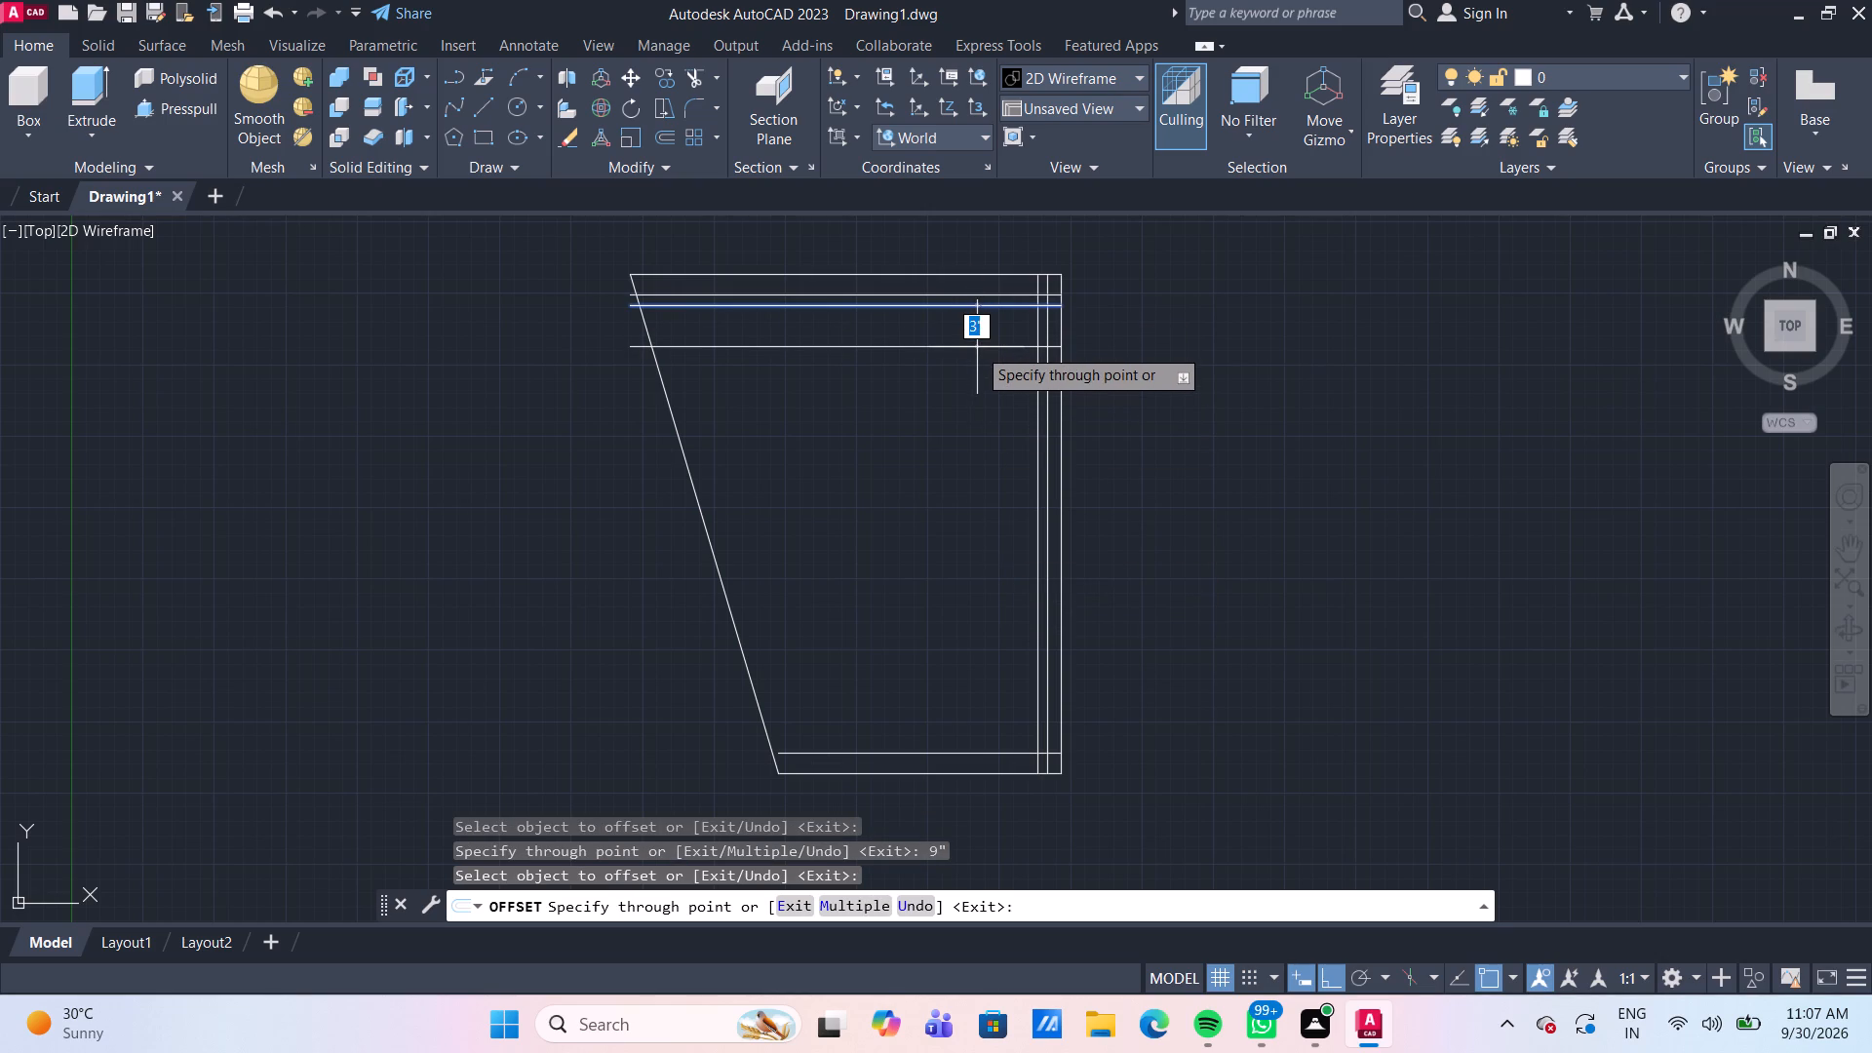
type("11")
key("apostrophe")
type("3\"")
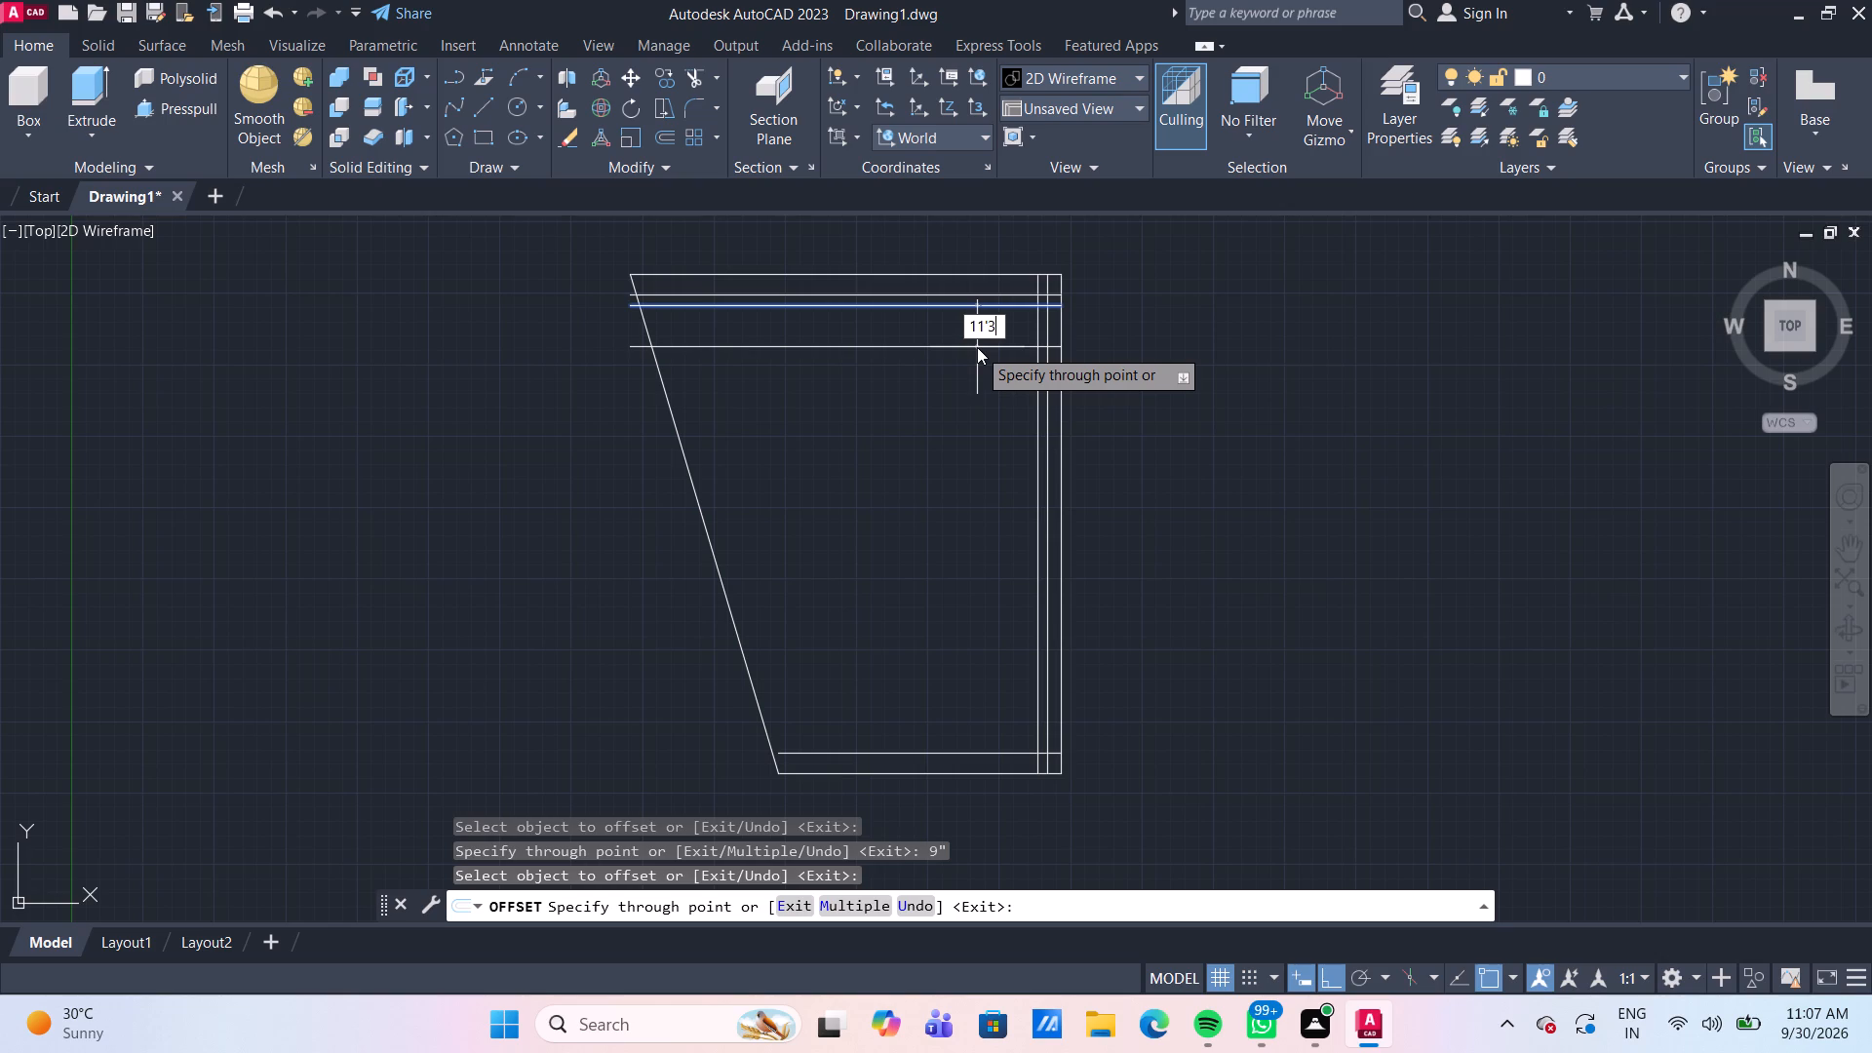
key("Return")
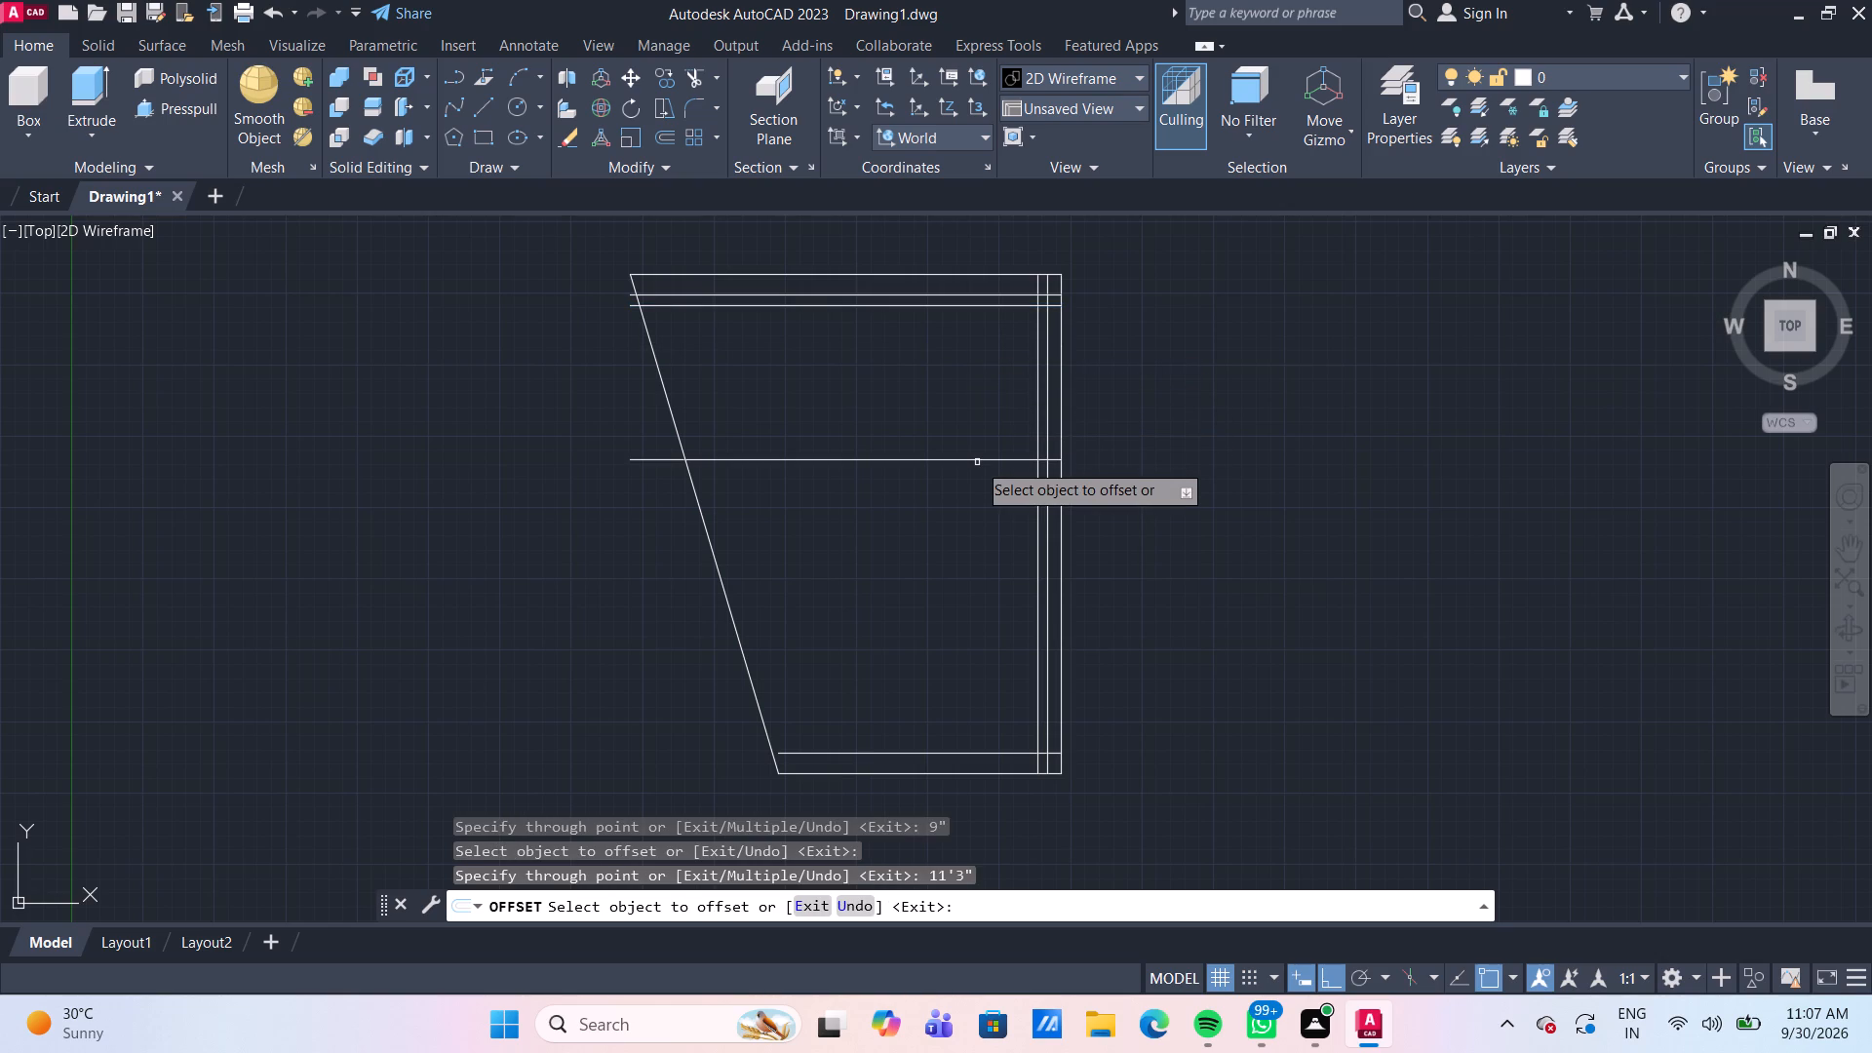
left_click(973, 460)
type("4.5\"")
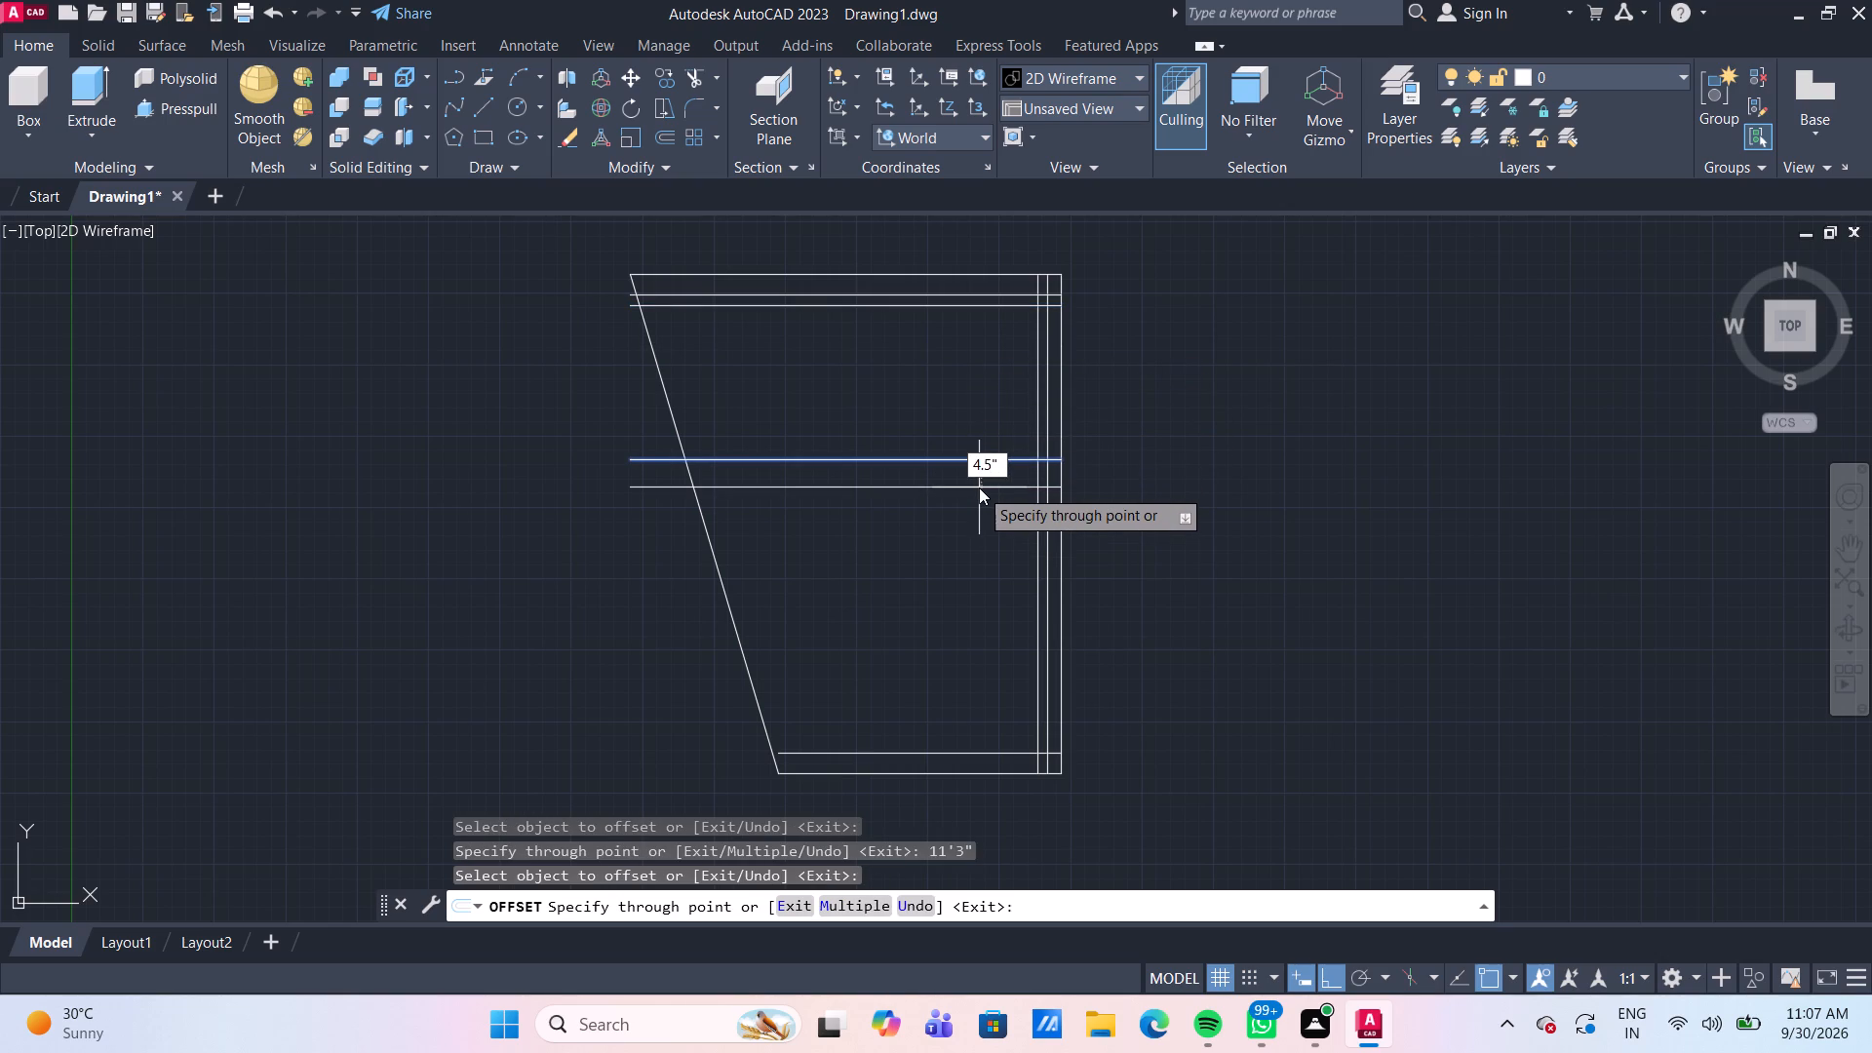
key("Return")
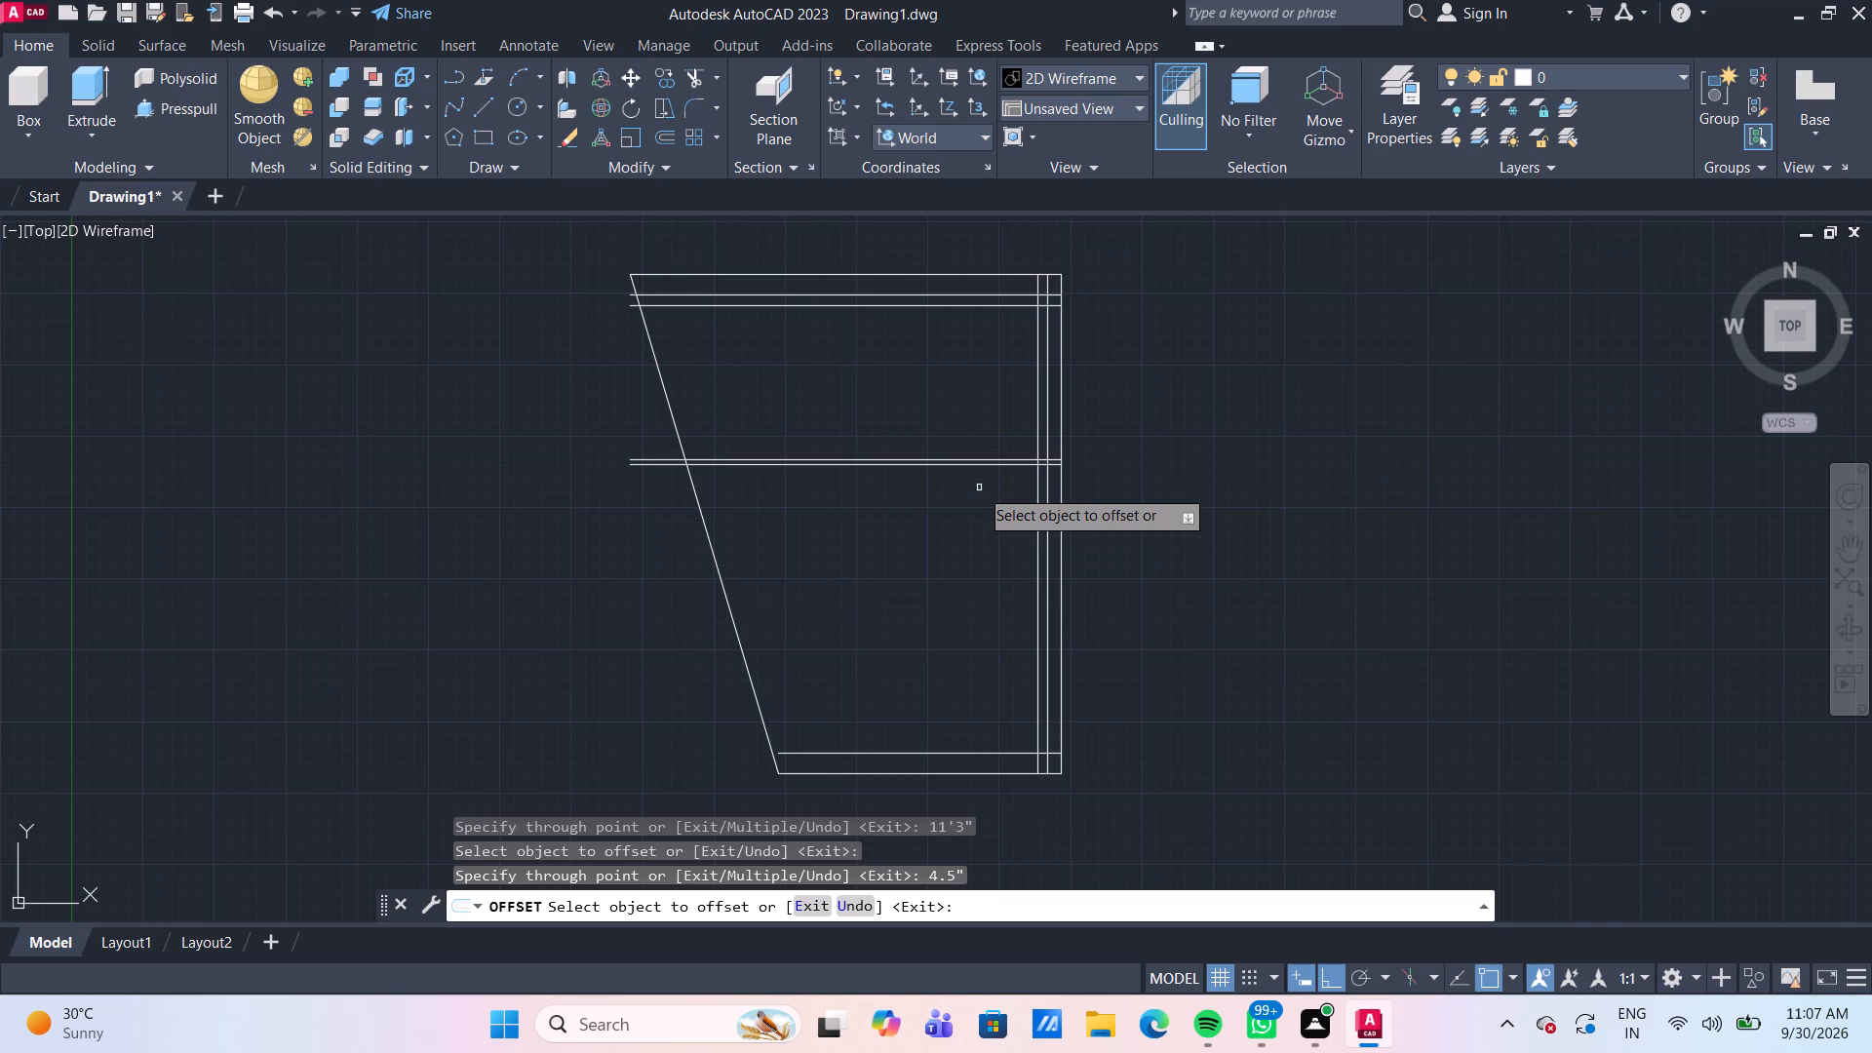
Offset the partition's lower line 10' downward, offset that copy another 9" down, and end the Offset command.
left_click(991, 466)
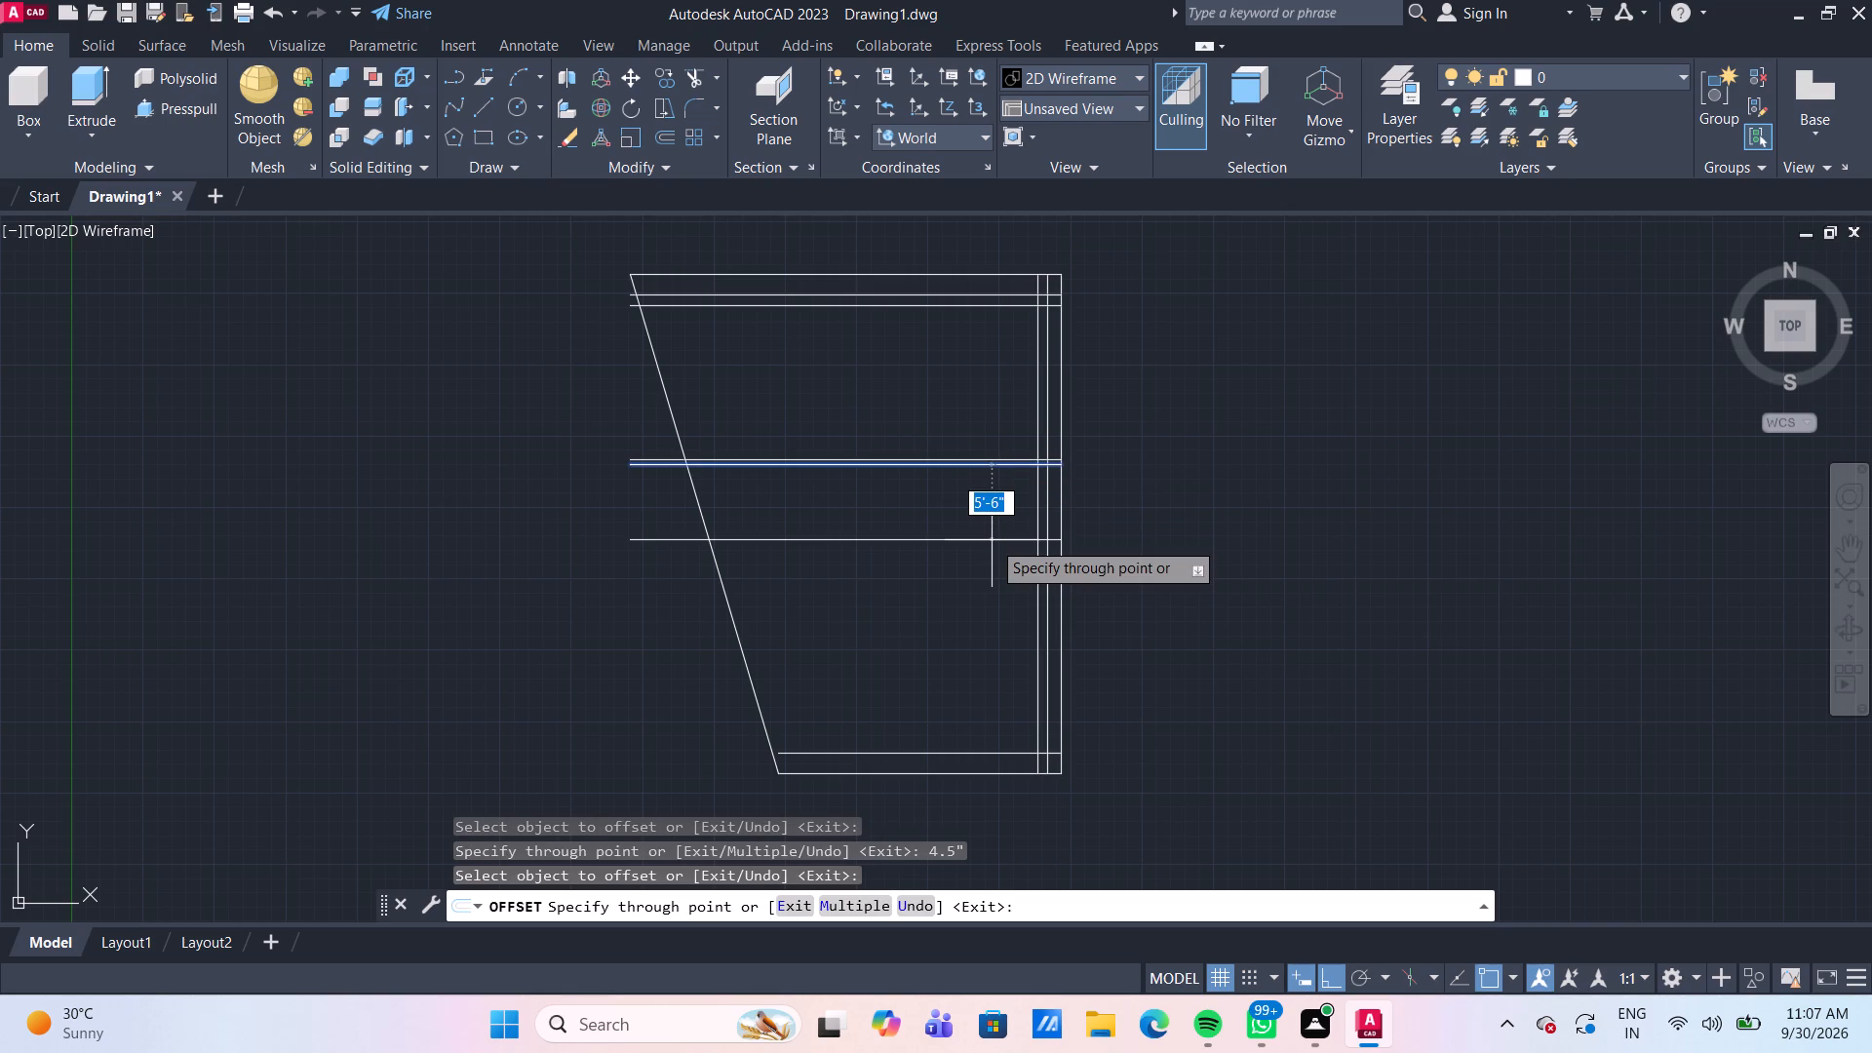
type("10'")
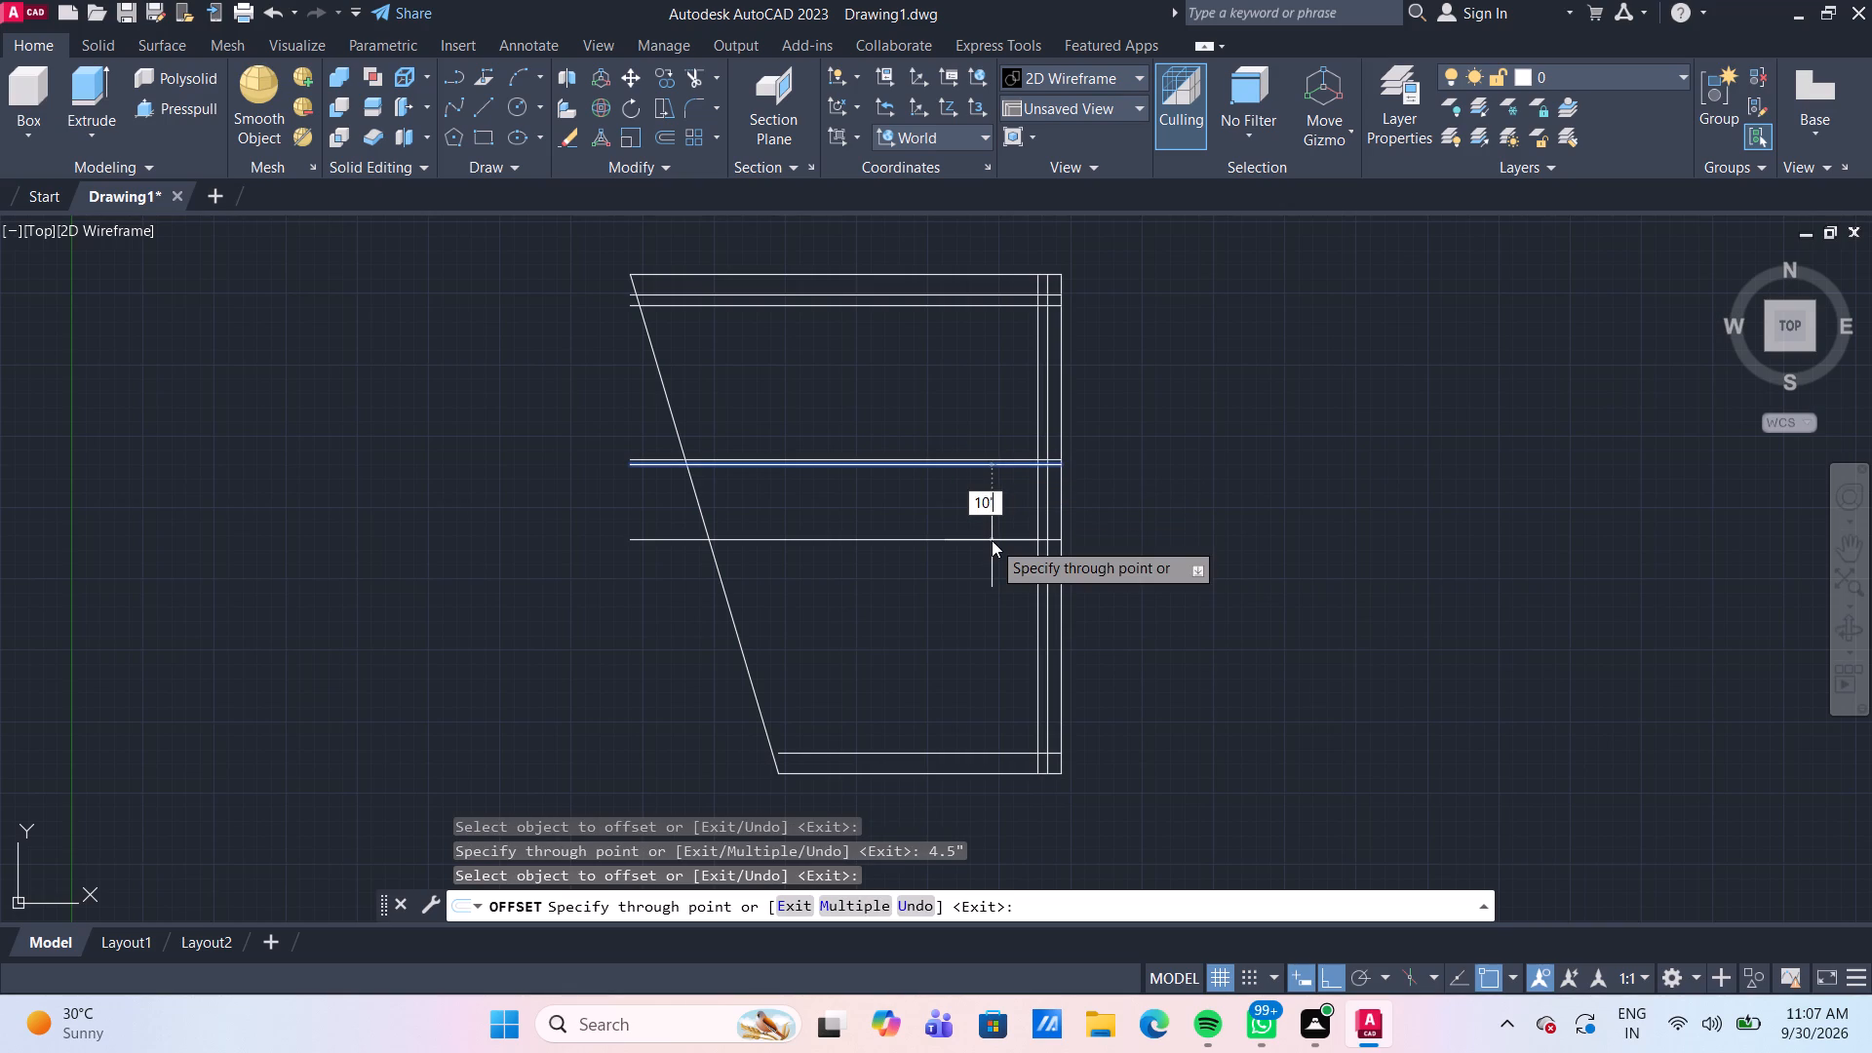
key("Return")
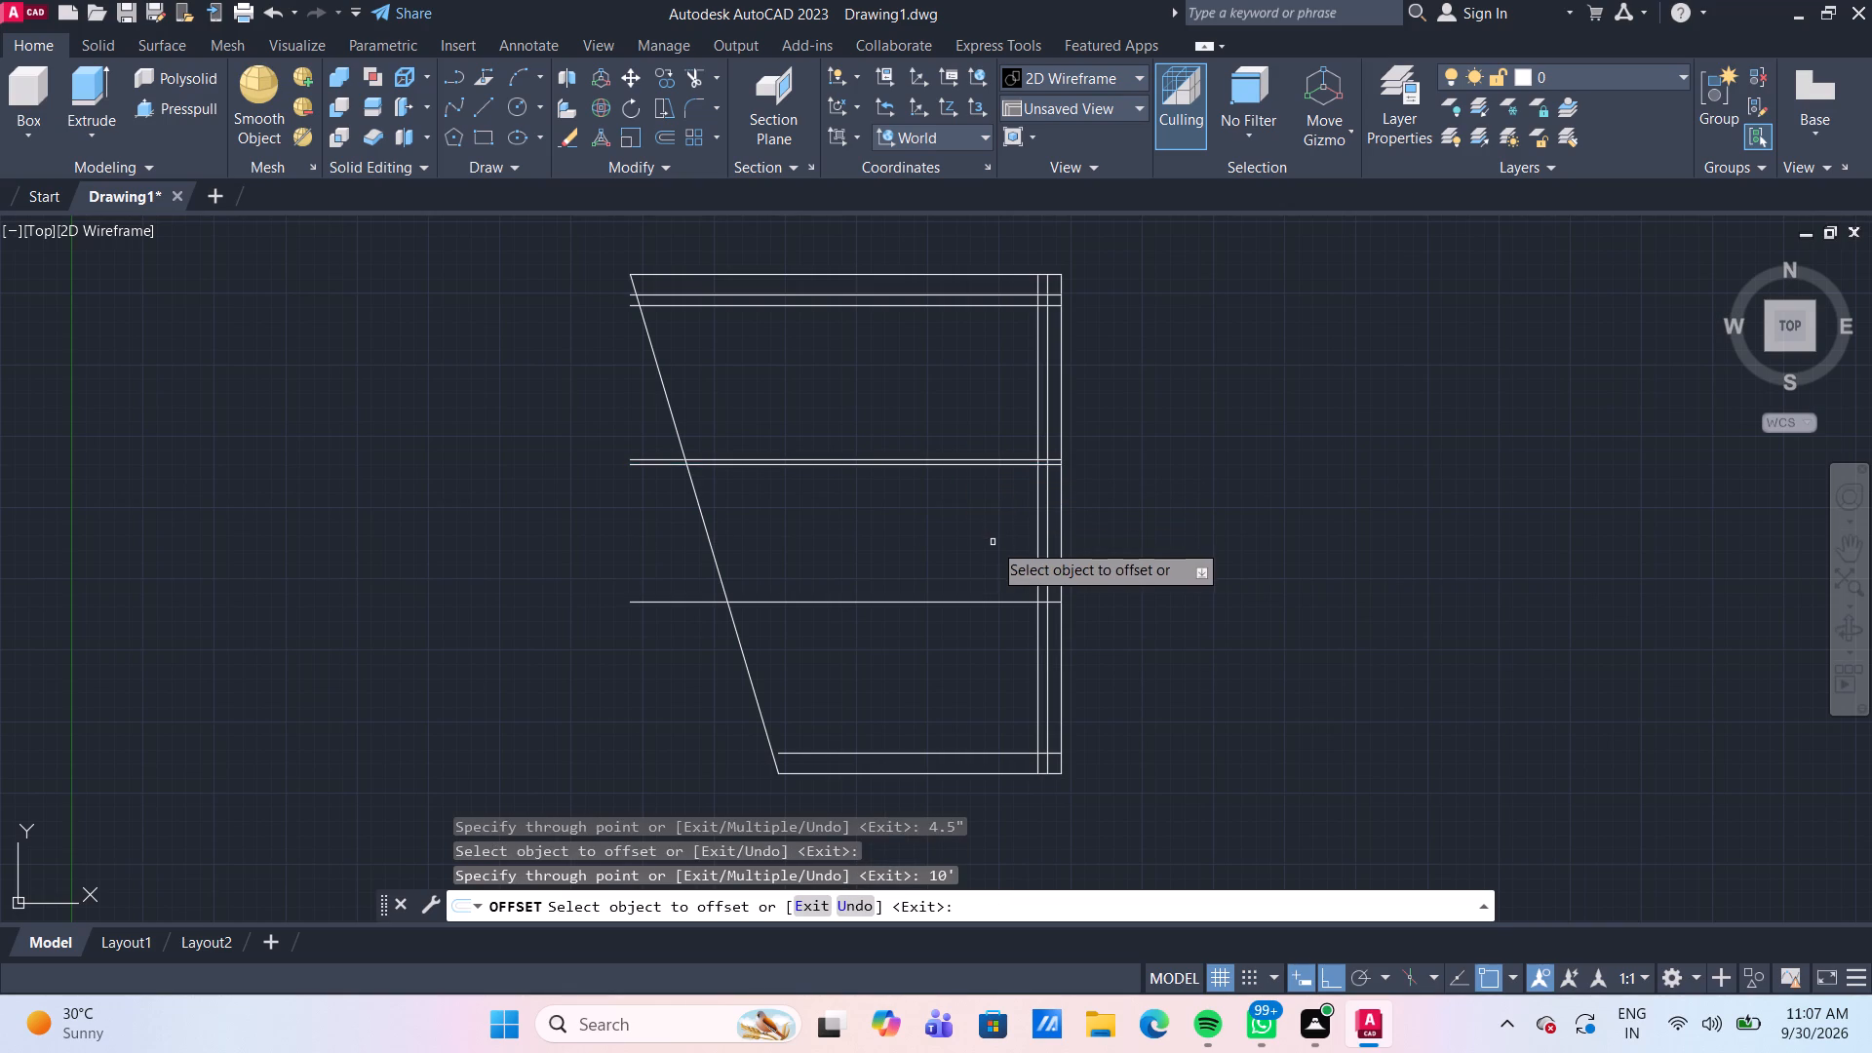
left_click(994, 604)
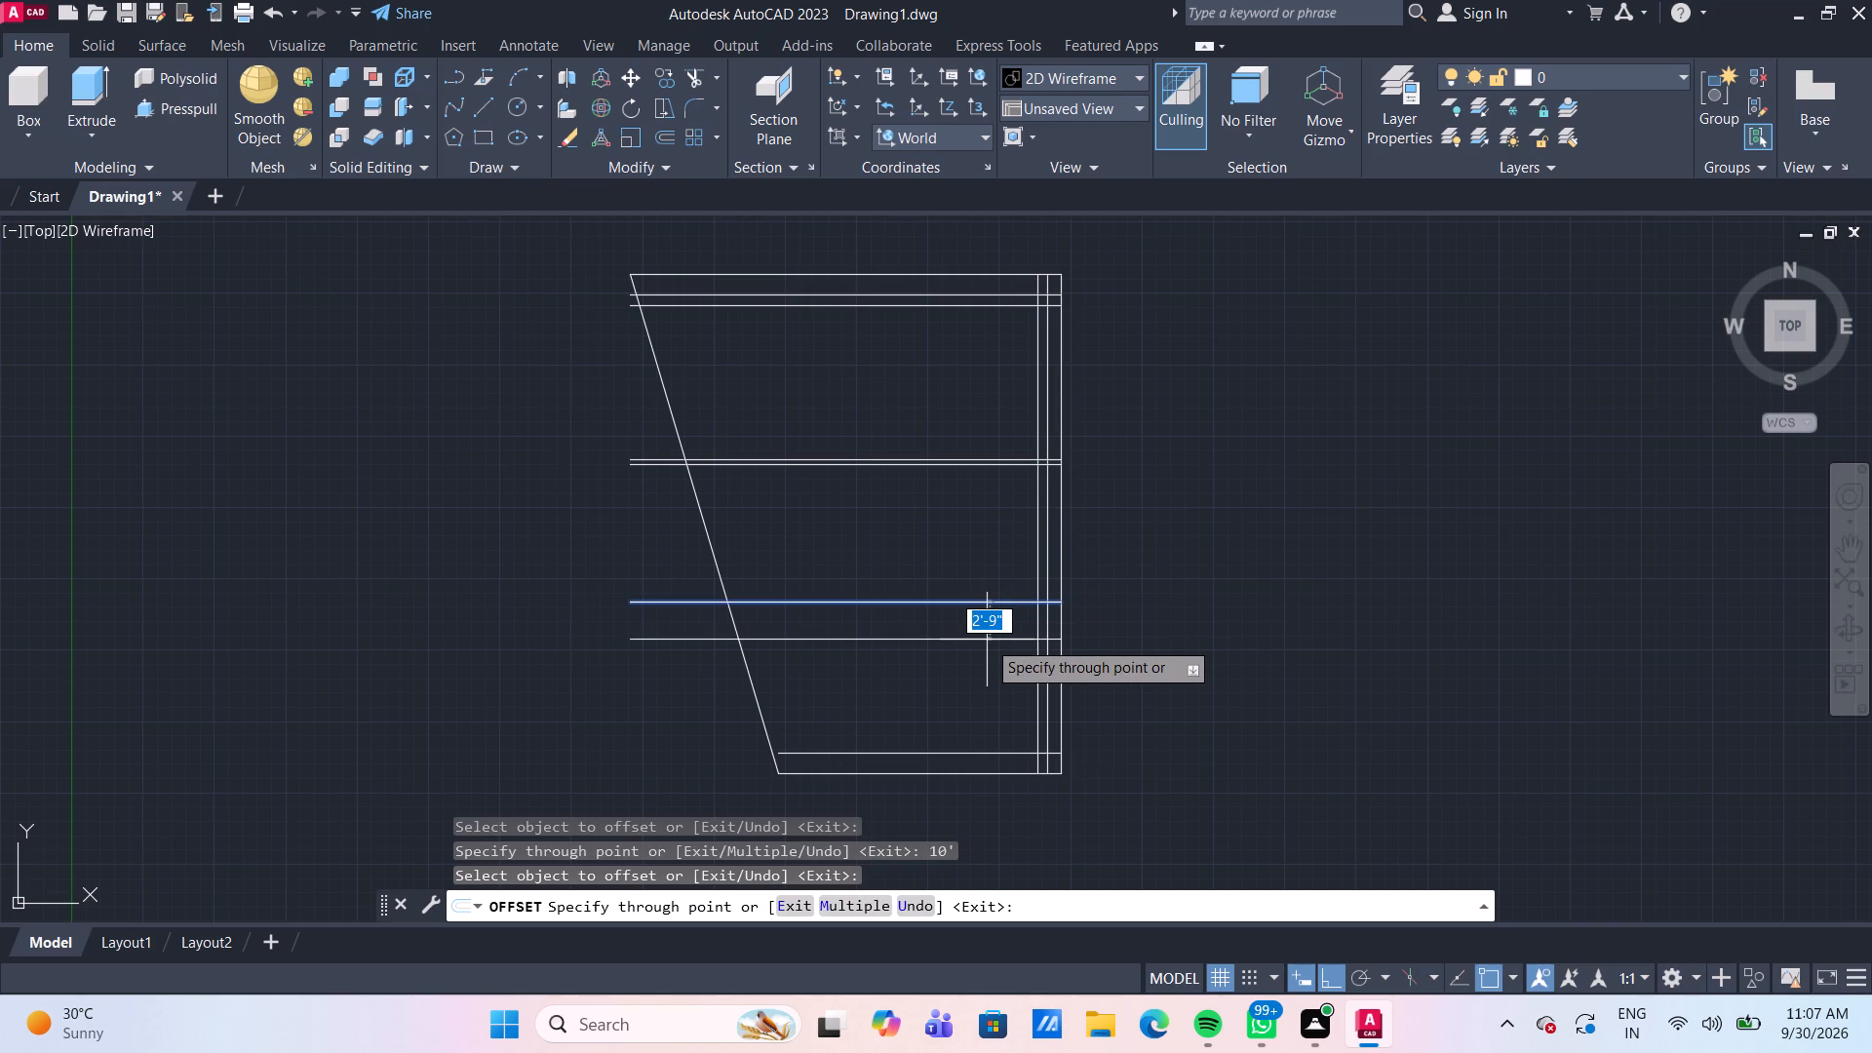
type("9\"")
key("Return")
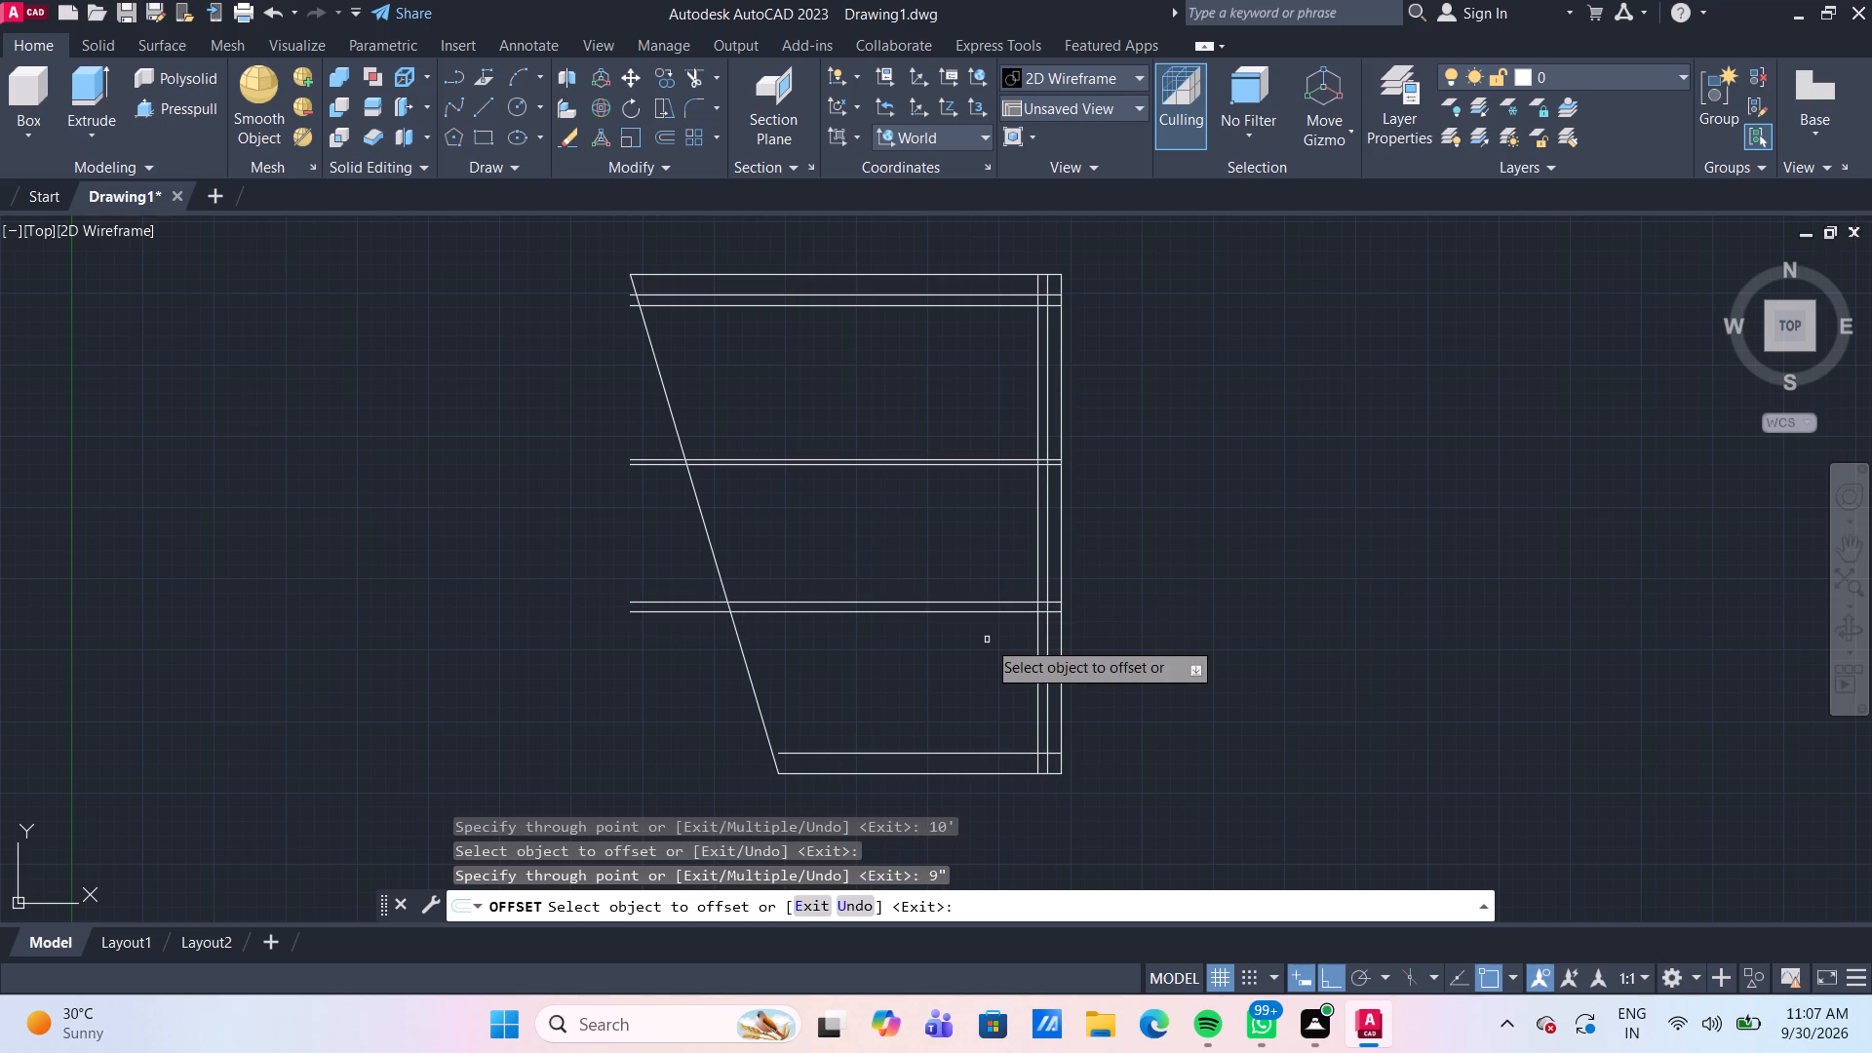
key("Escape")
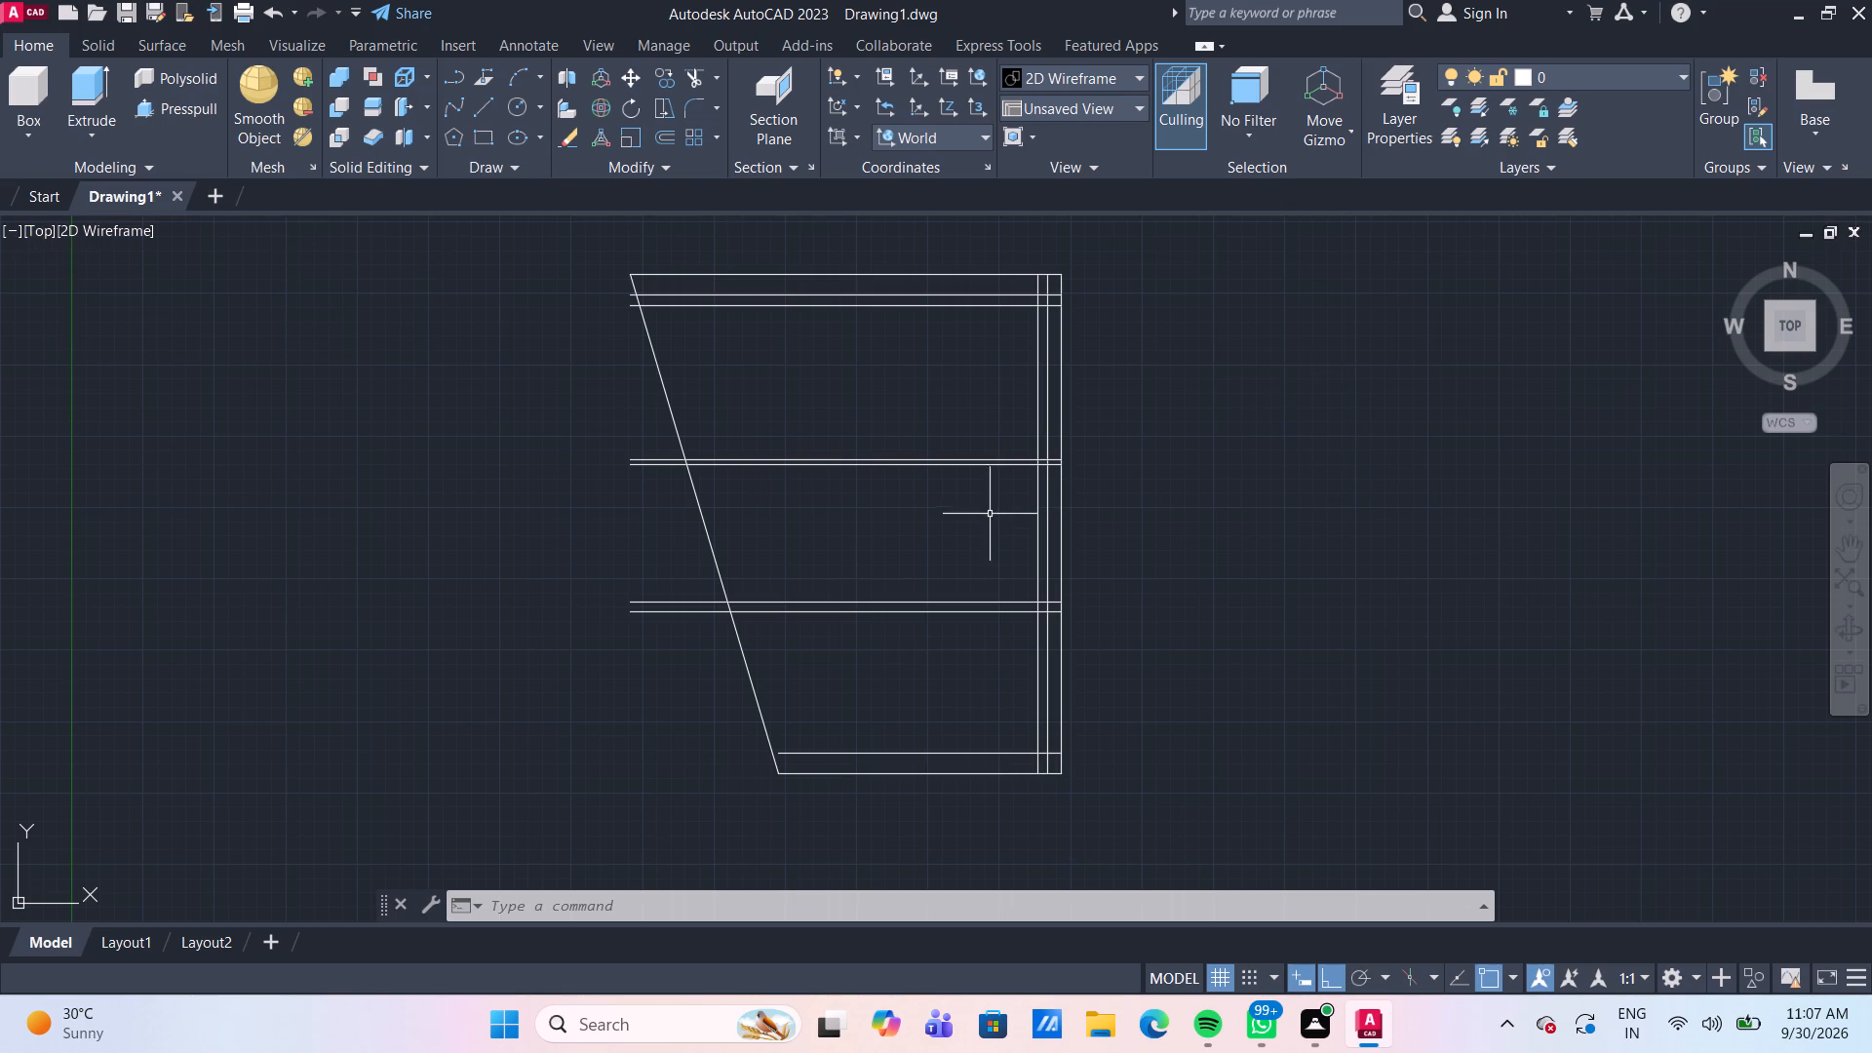
Switch the workspace to Drafting & Annotation.
left_click(1686, 983)
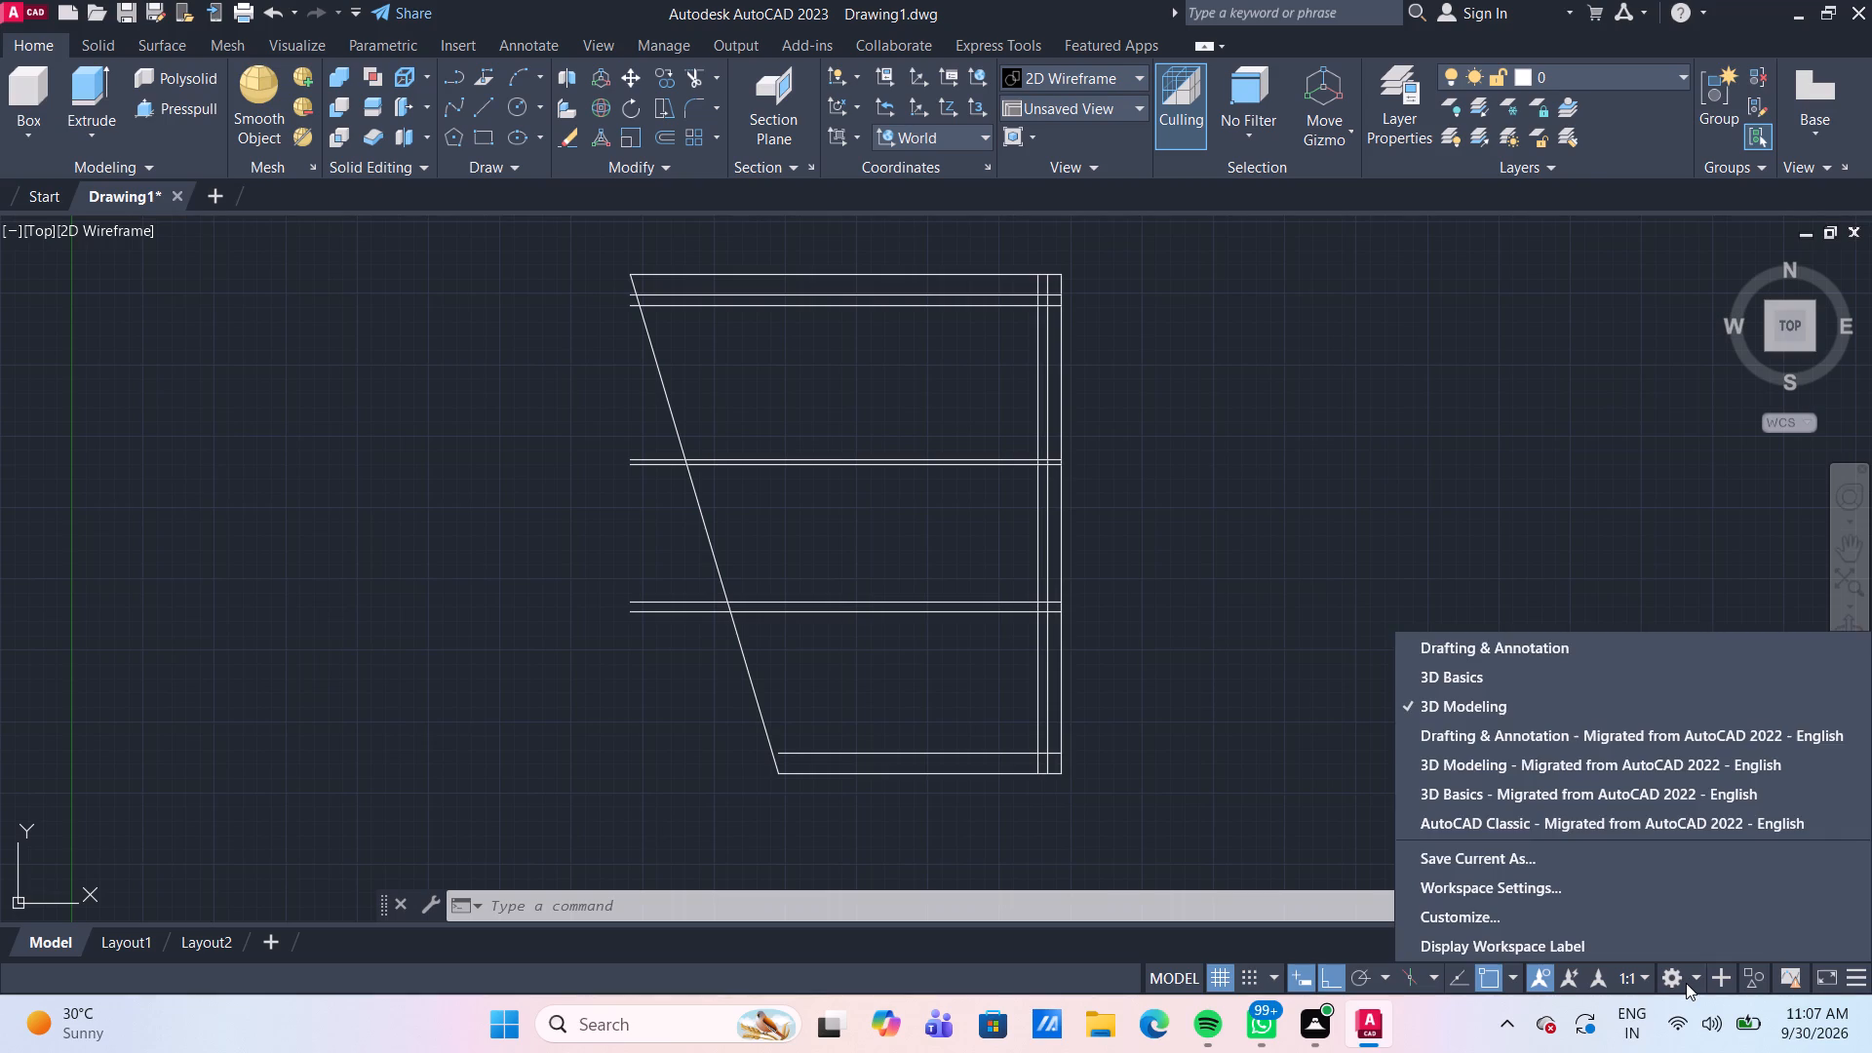
left_click(1536, 643)
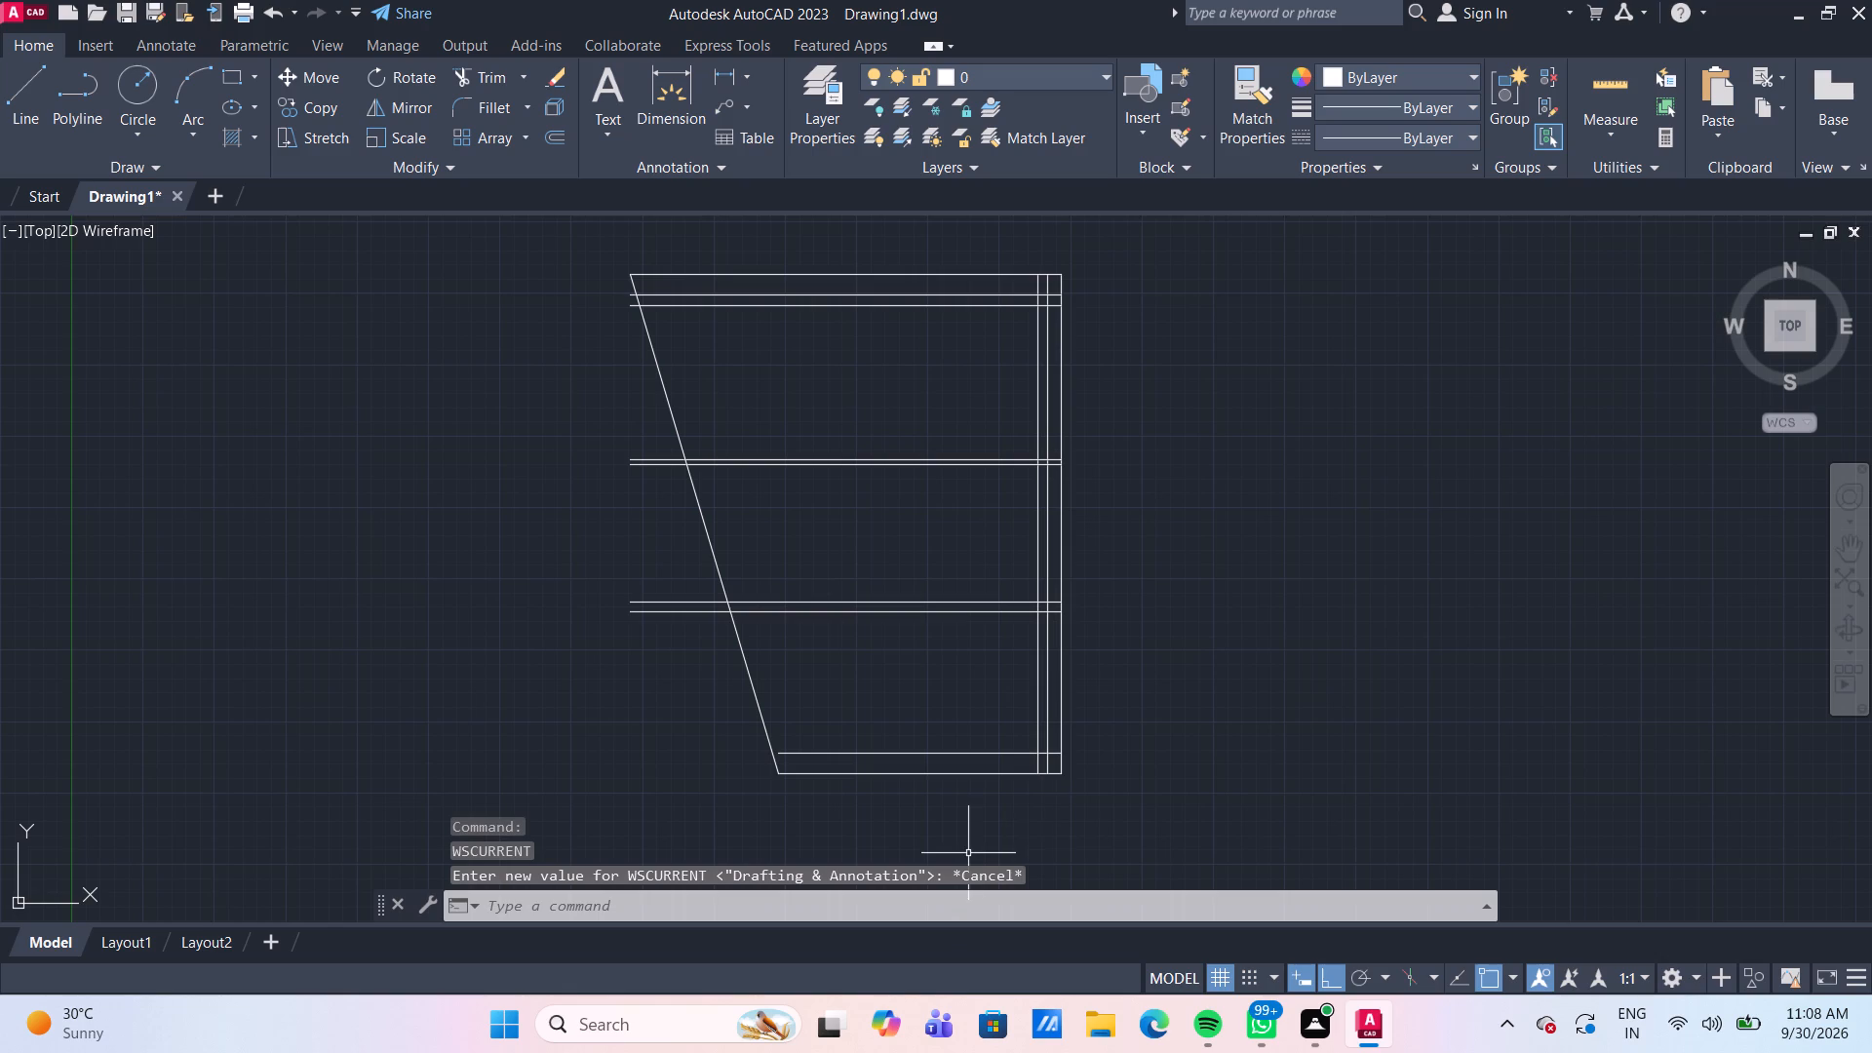
Quick-measure the space between the lowest wall pair and the inner bottom line.
right_click(1855, 549)
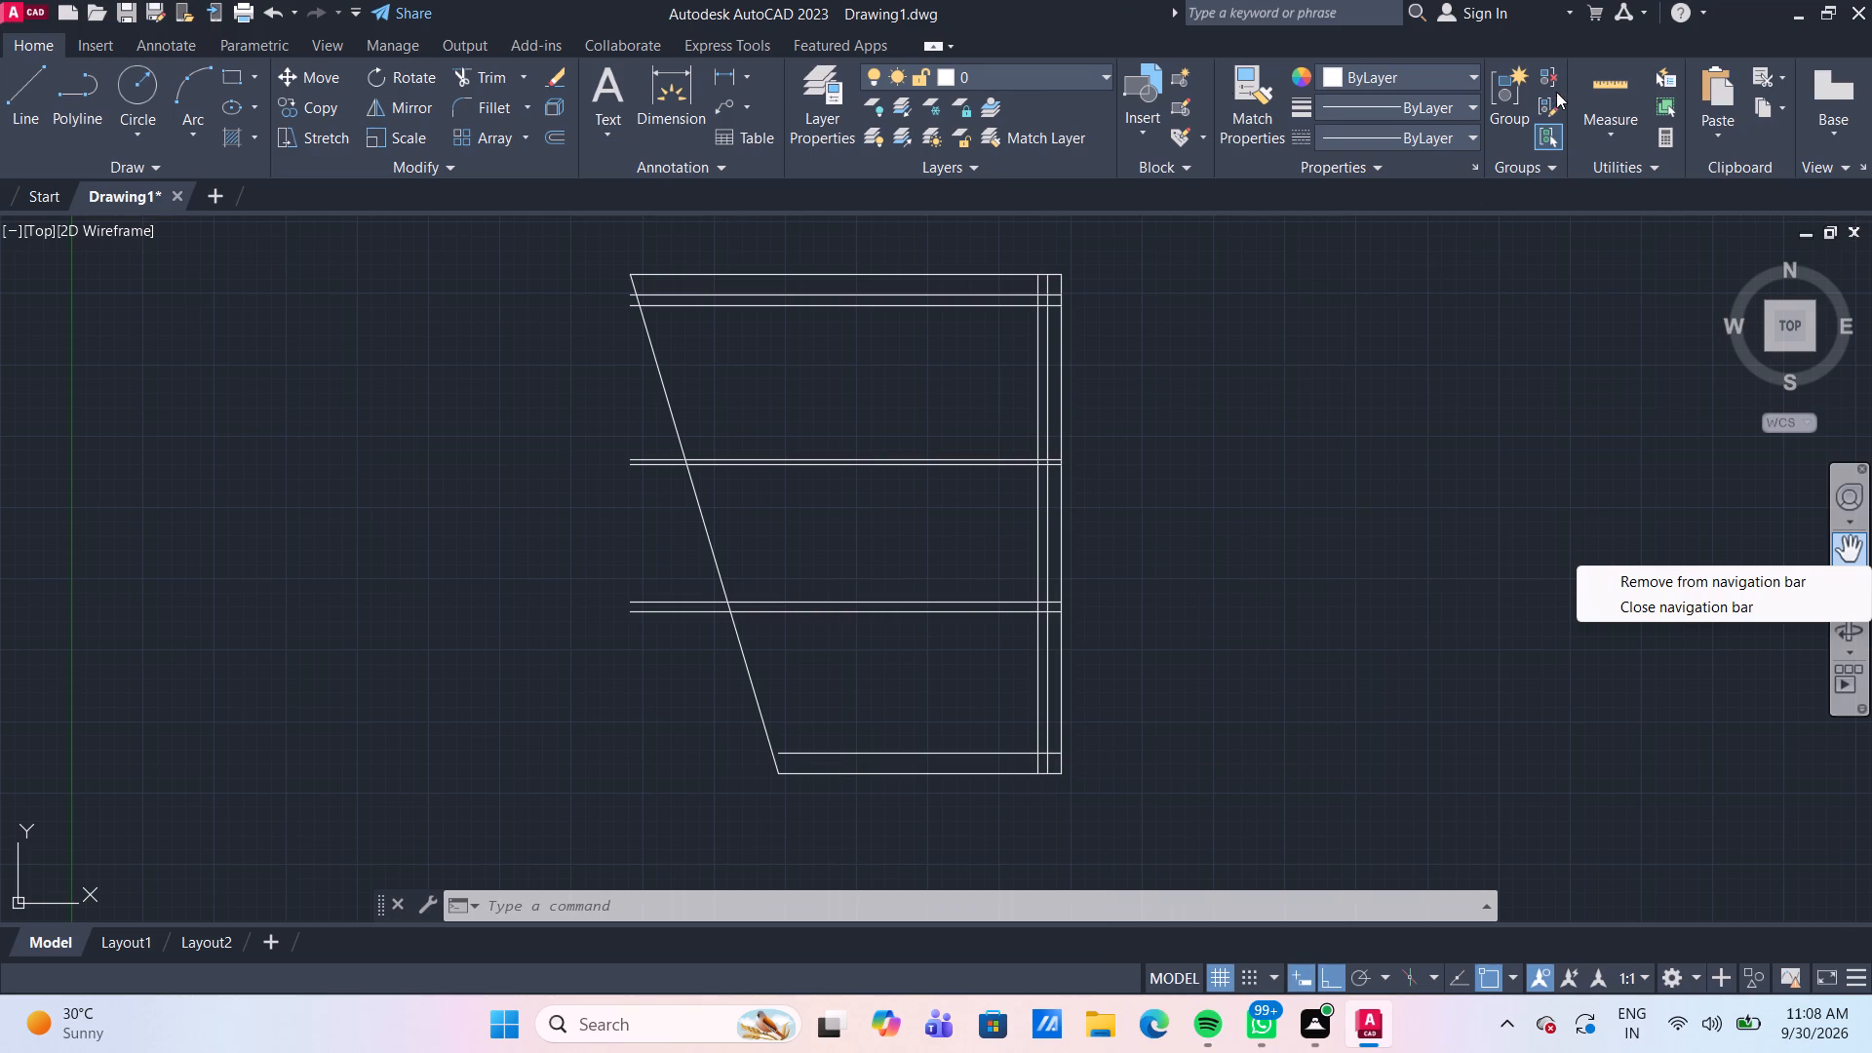
left_click(1603, 104)
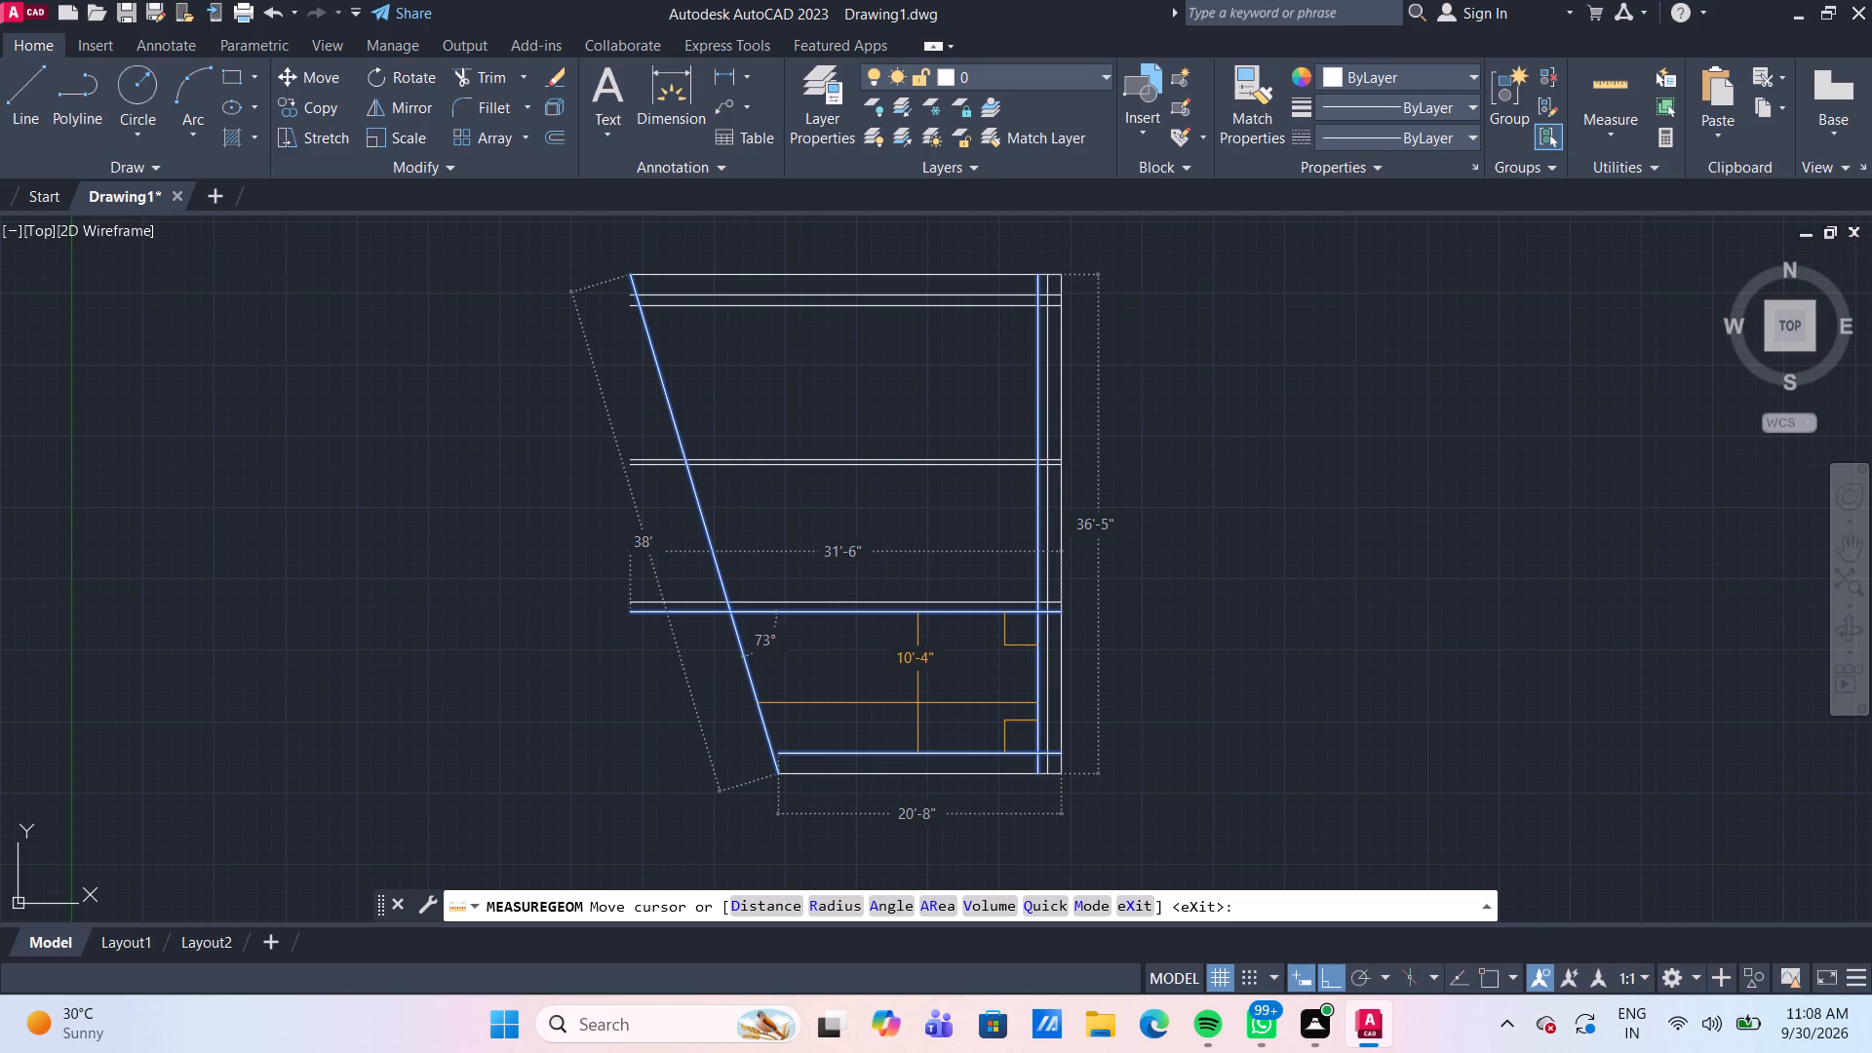
key("Escape")
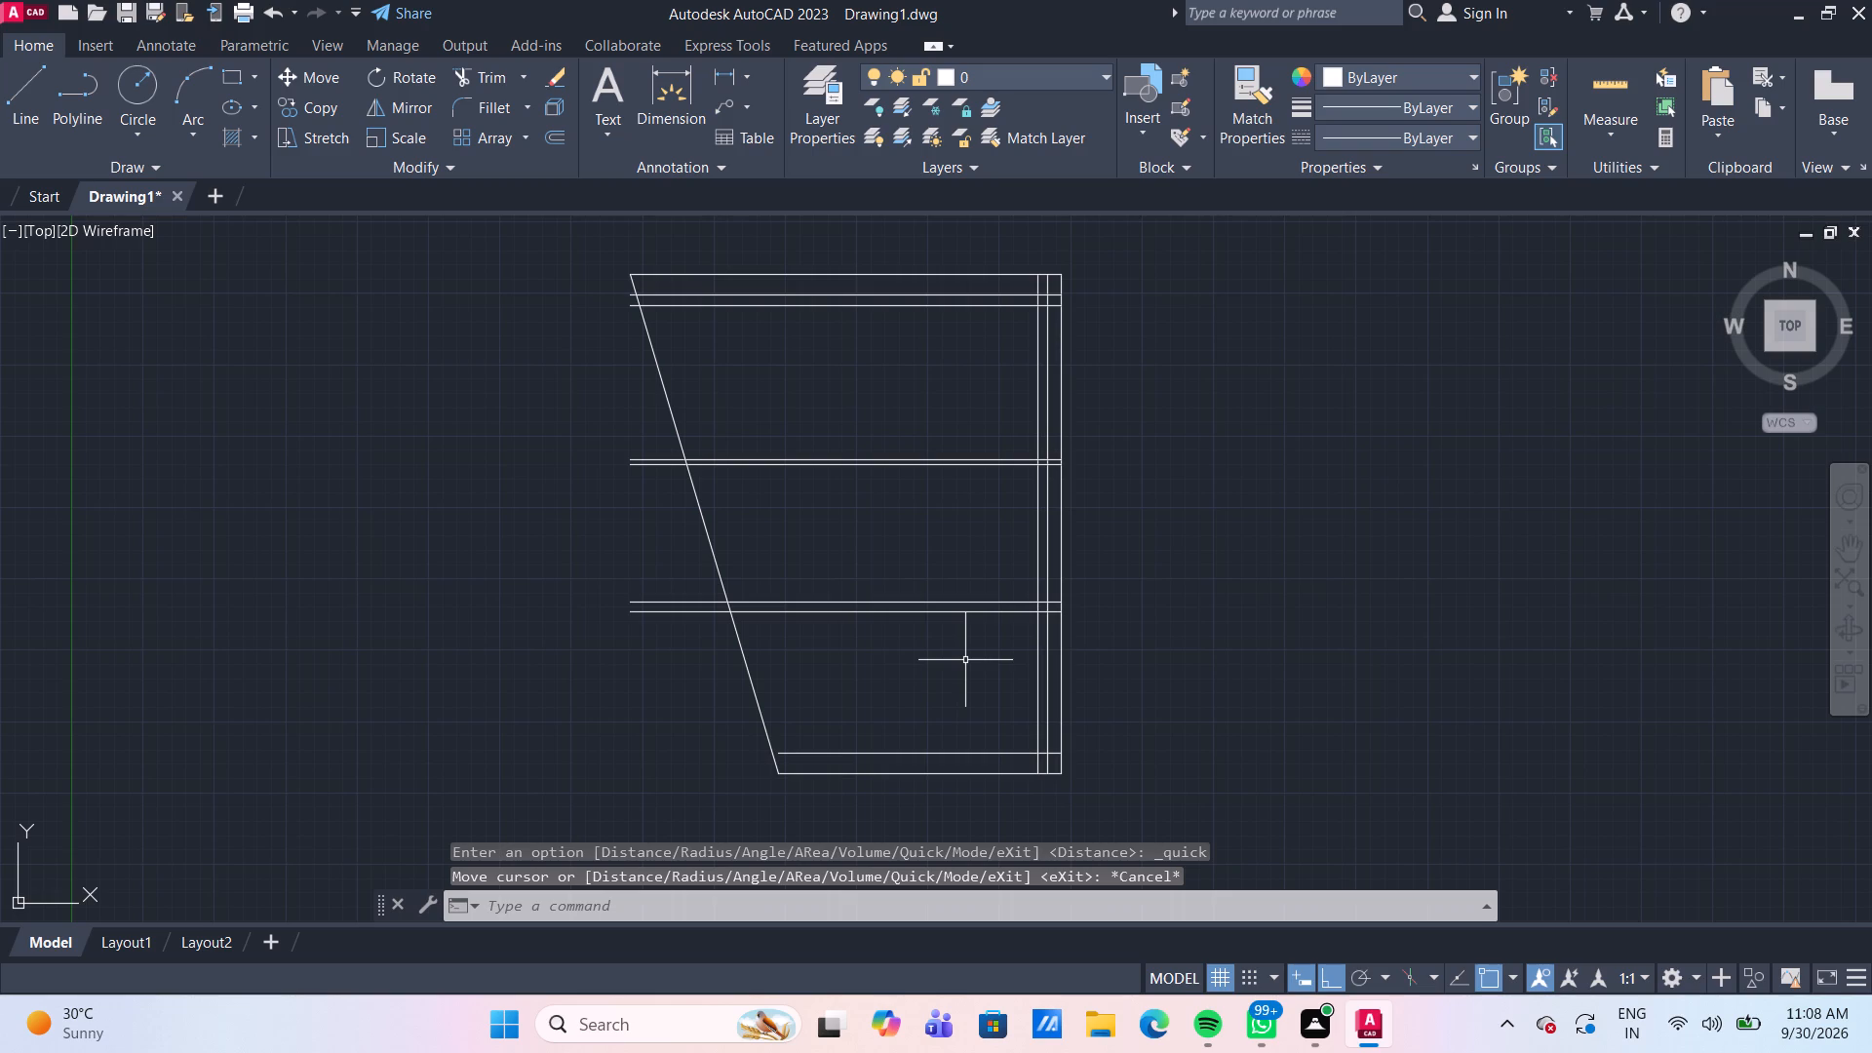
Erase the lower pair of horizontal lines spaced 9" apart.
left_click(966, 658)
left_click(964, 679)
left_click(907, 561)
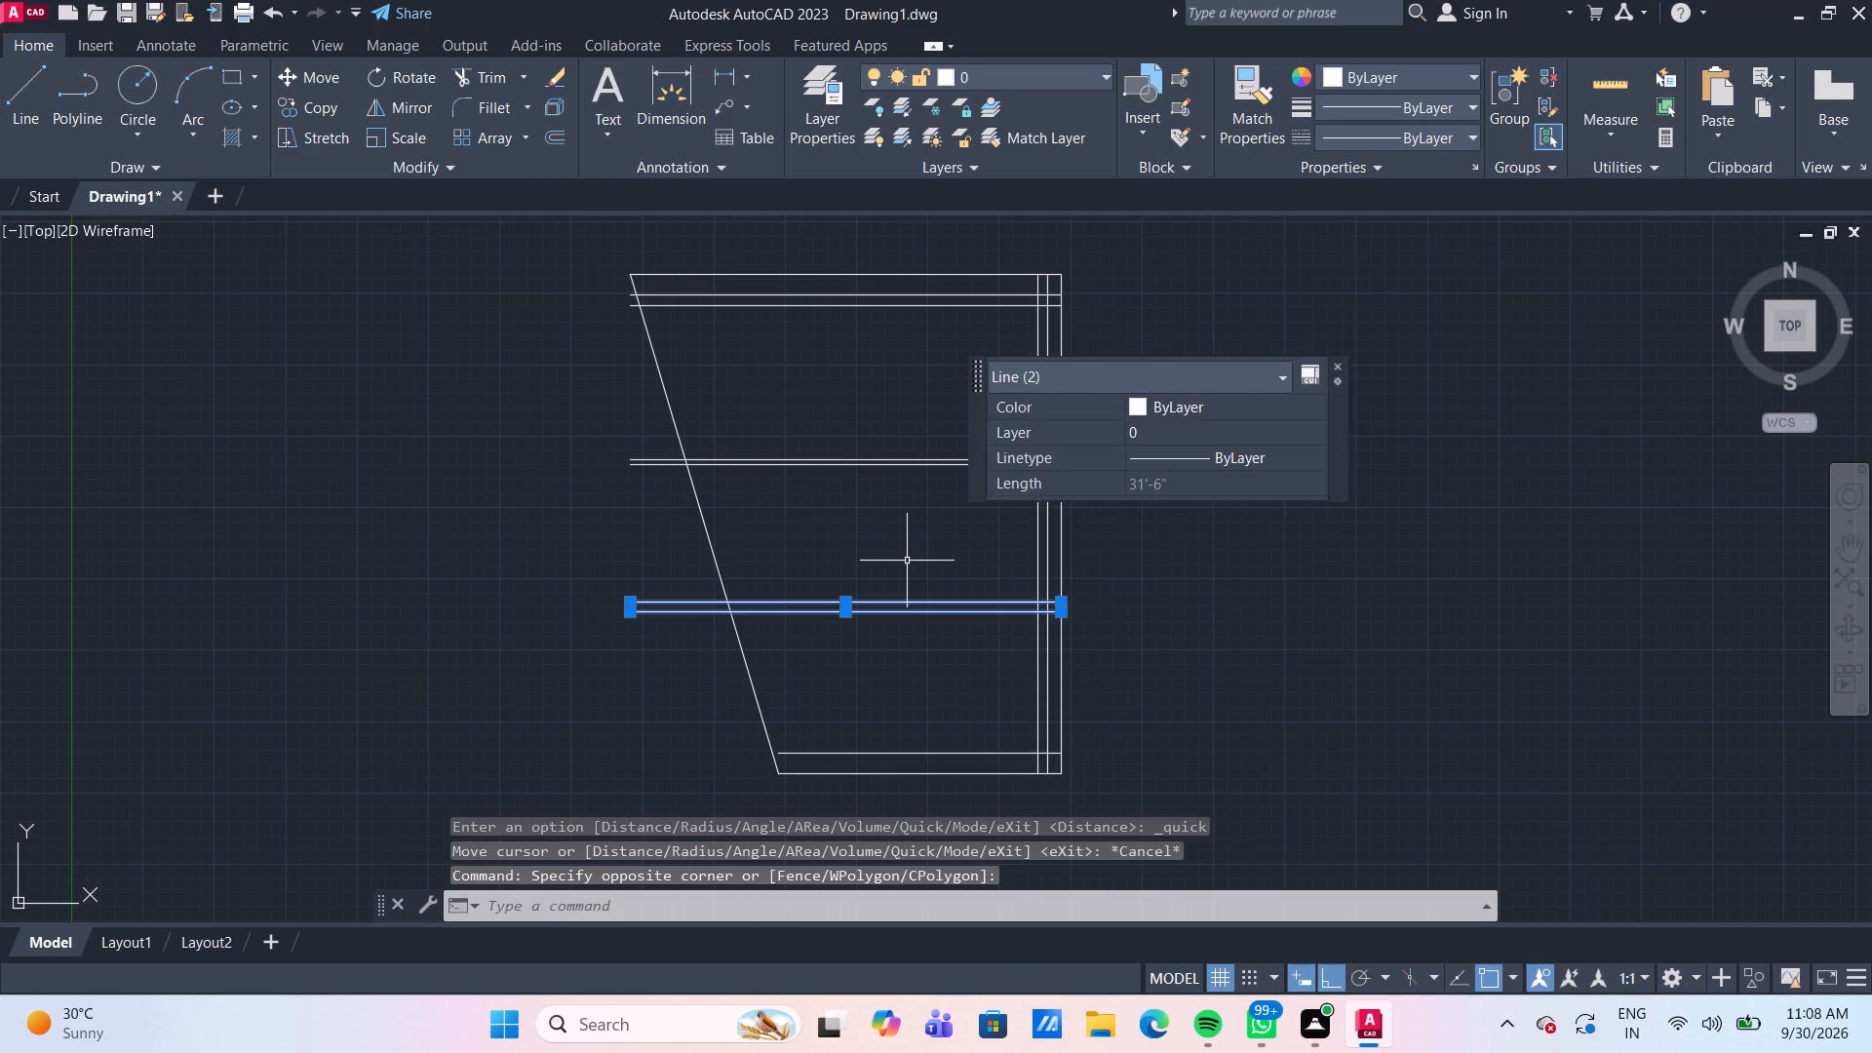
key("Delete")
Offset the partition's lower line 4' downward using Through, and offset the new line another 4.5" down as a second partition.
key("o")
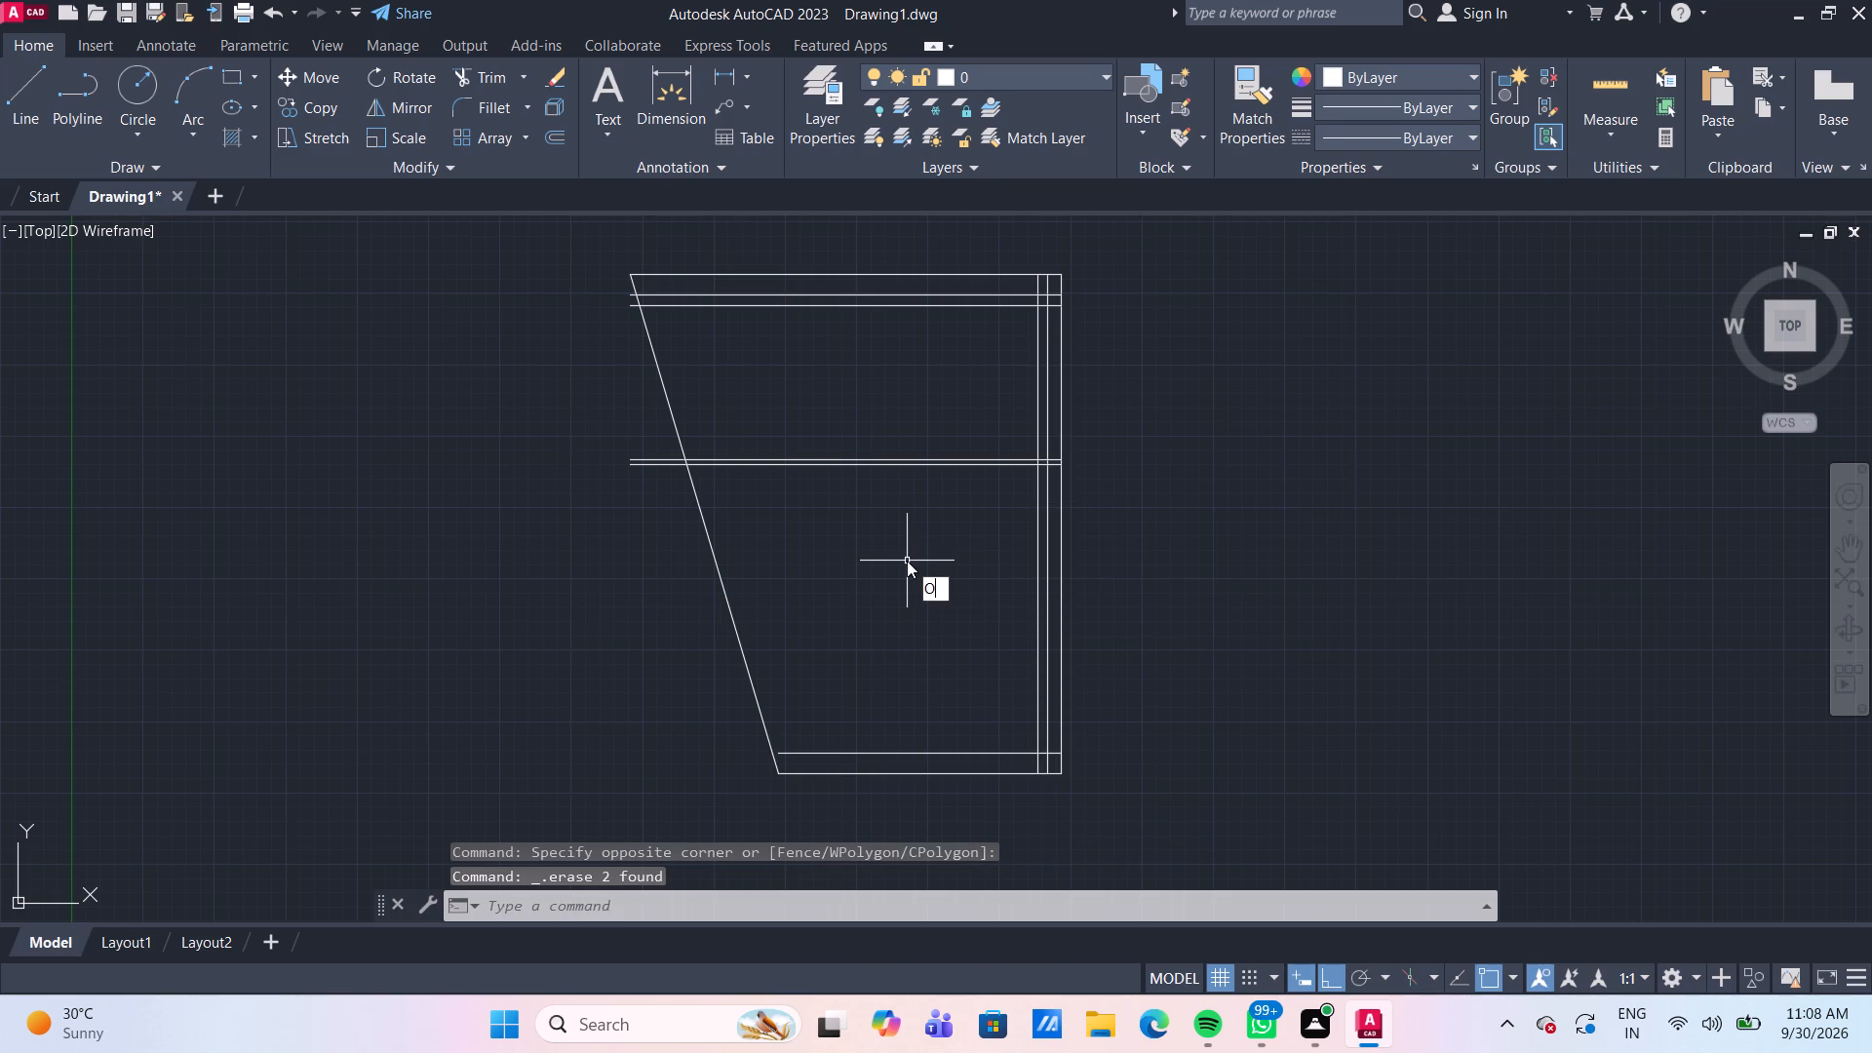
key("Return")
key("Return")
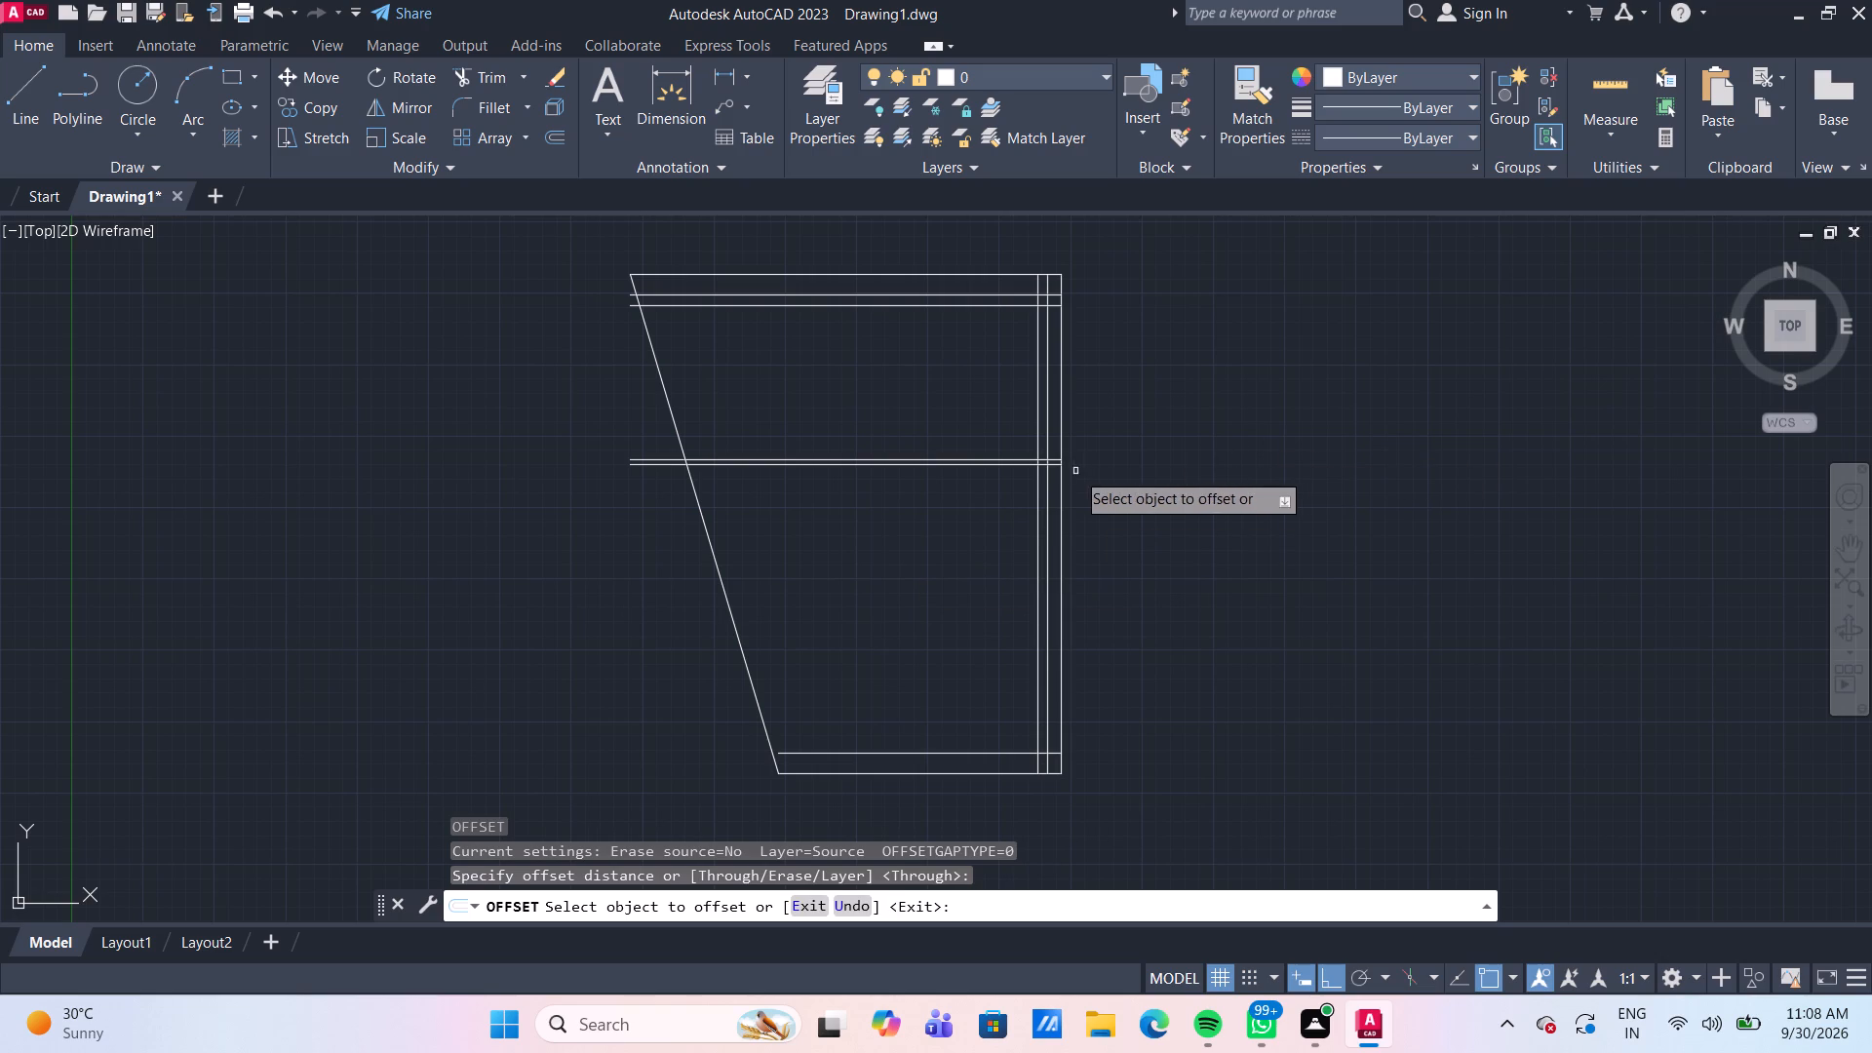
left_click(993, 465)
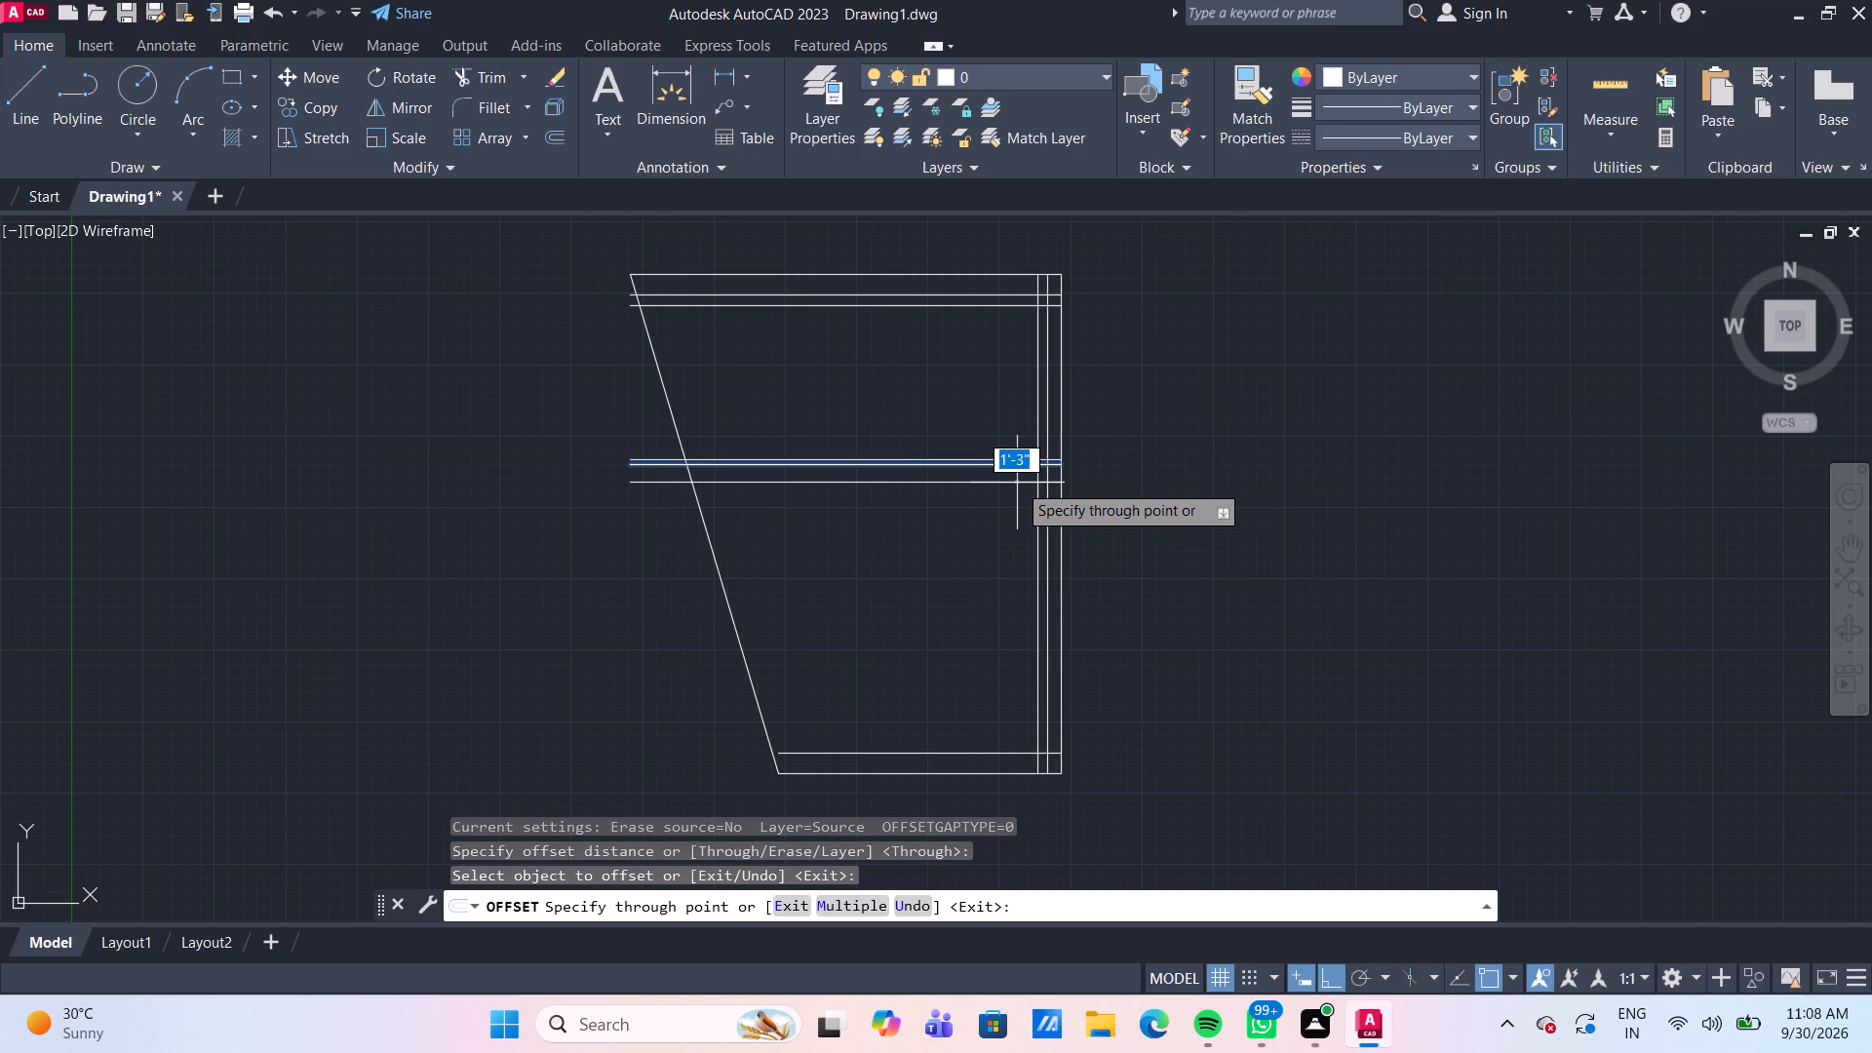
type("4'")
key("Return")
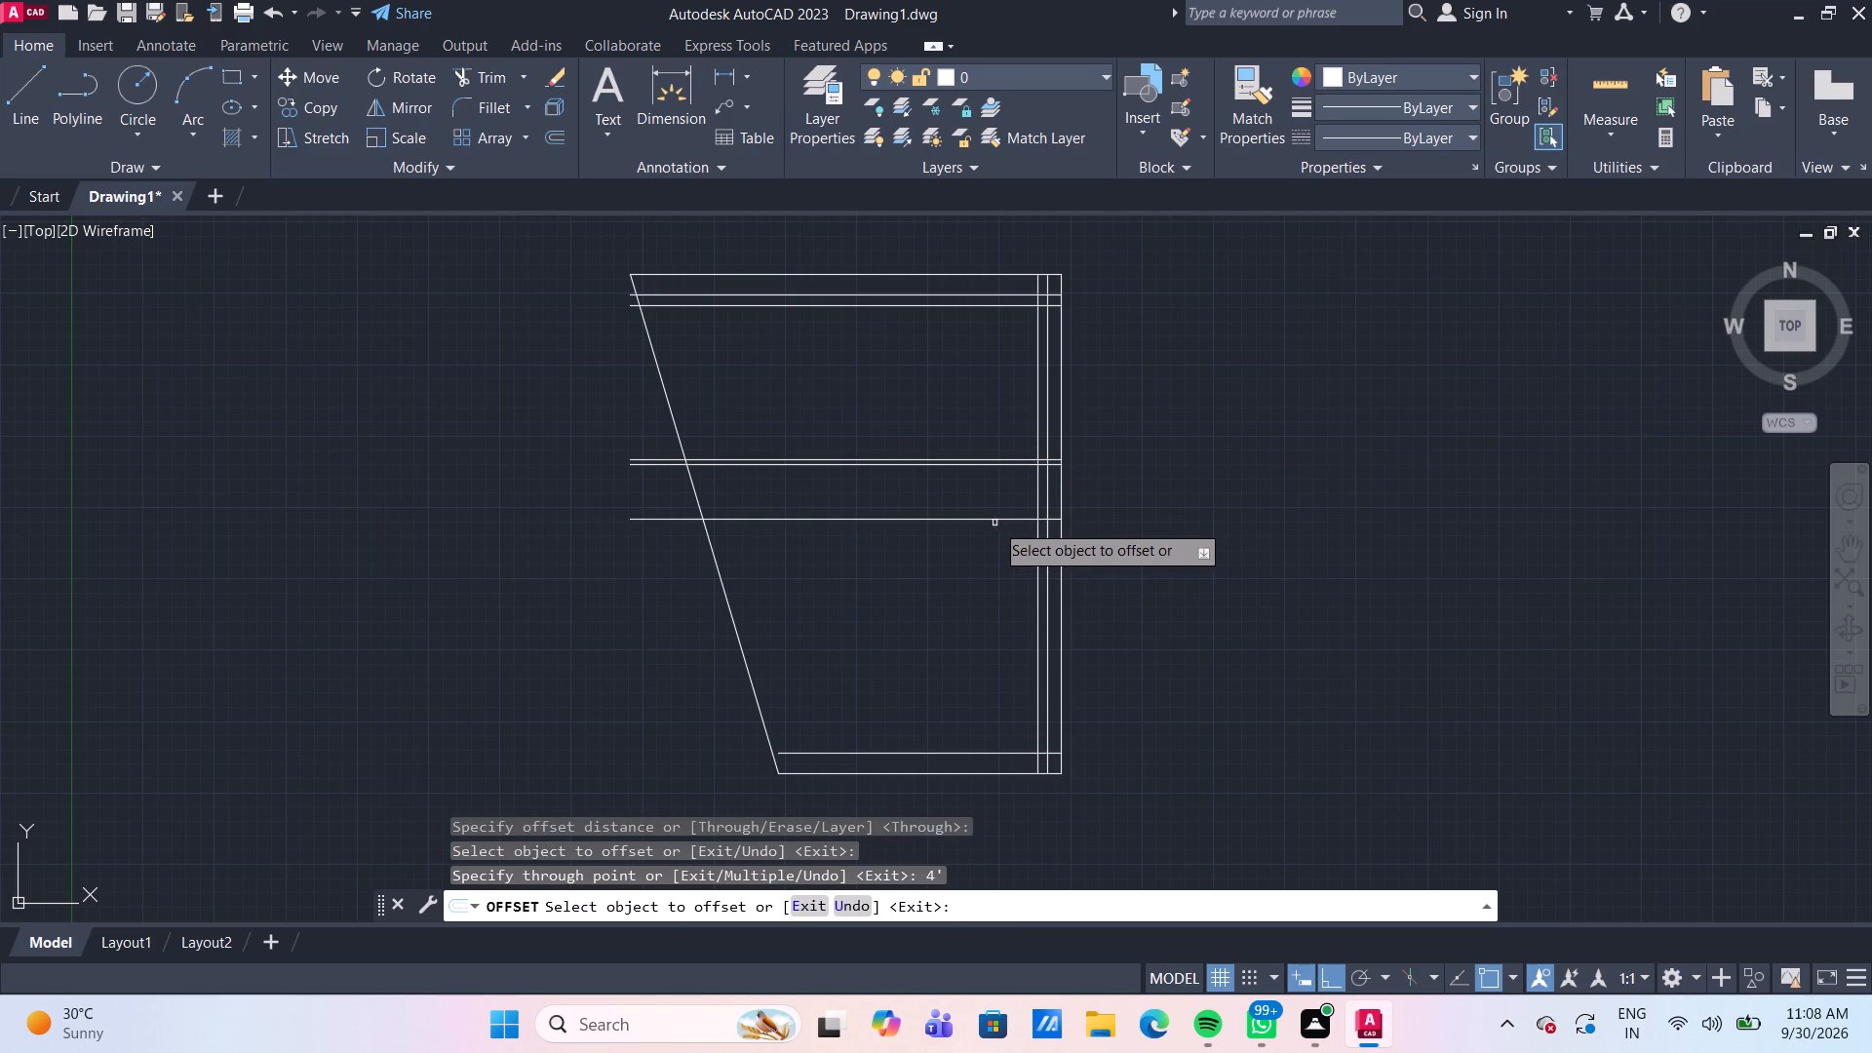
left_click(993, 520)
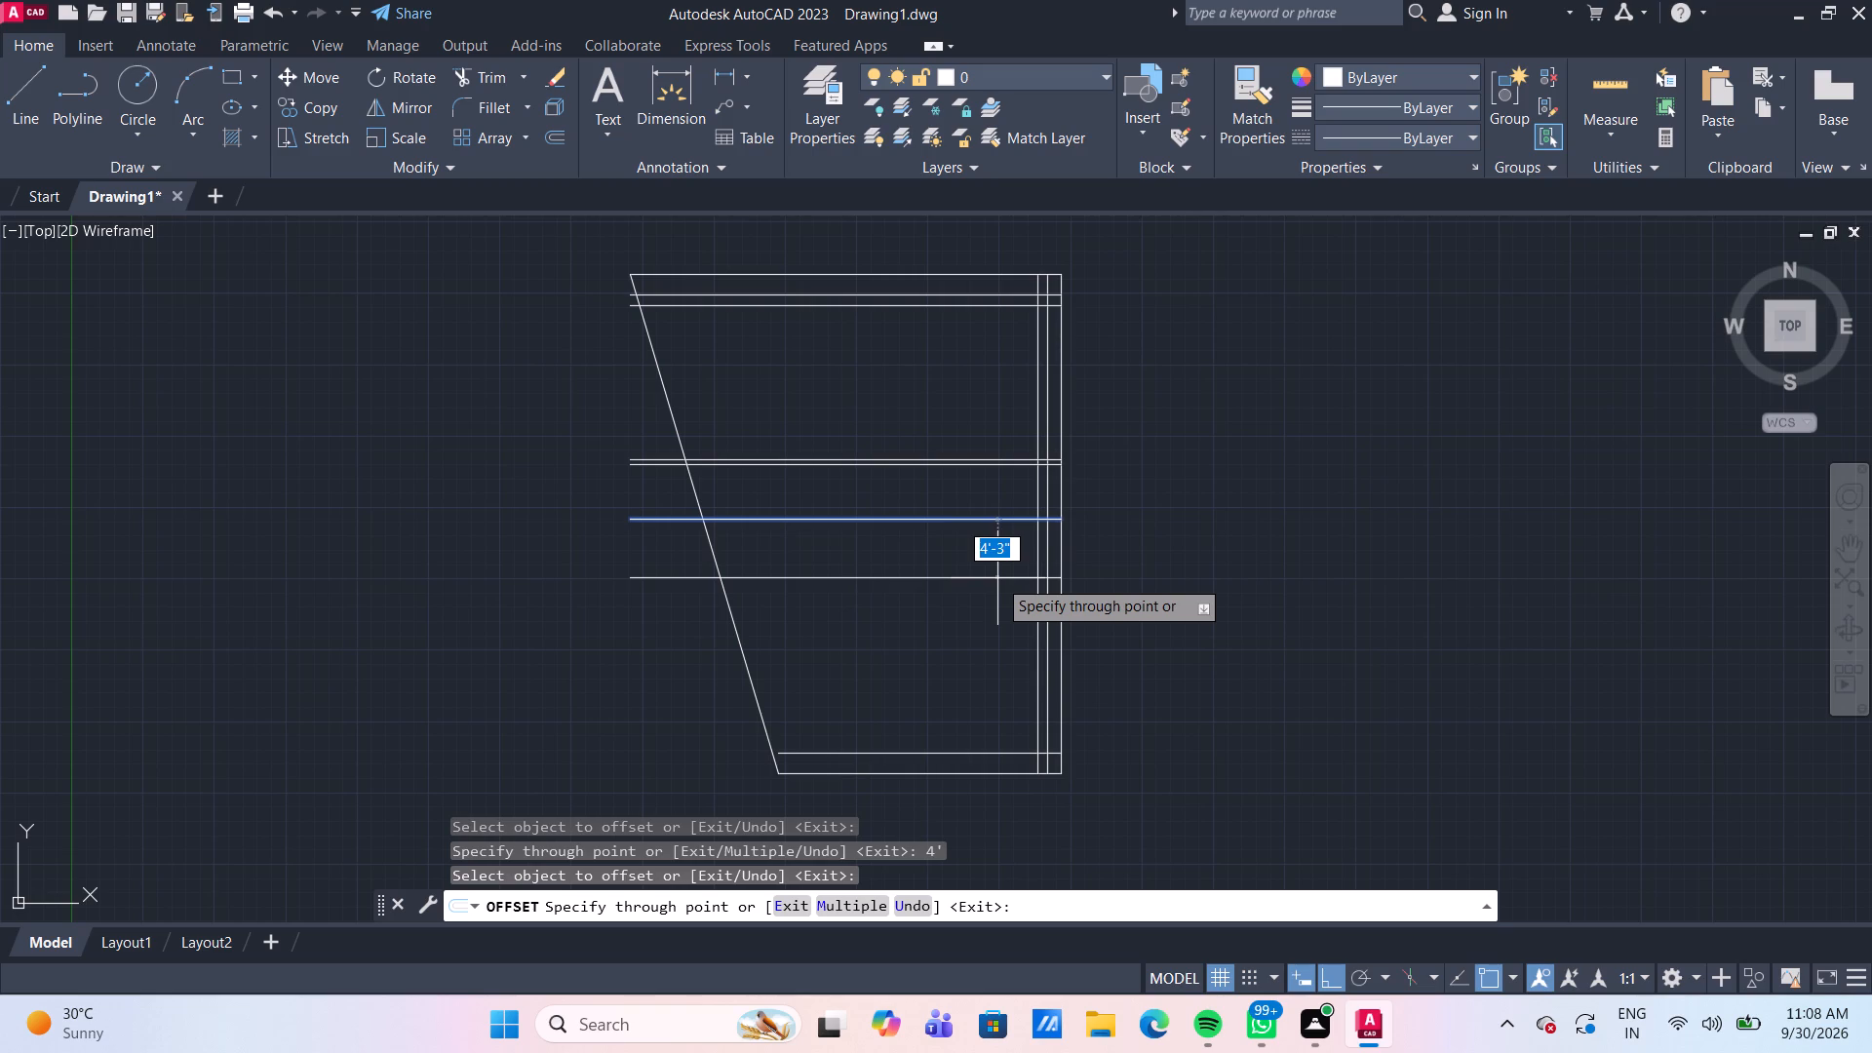
type("4.5\"")
key("Return")
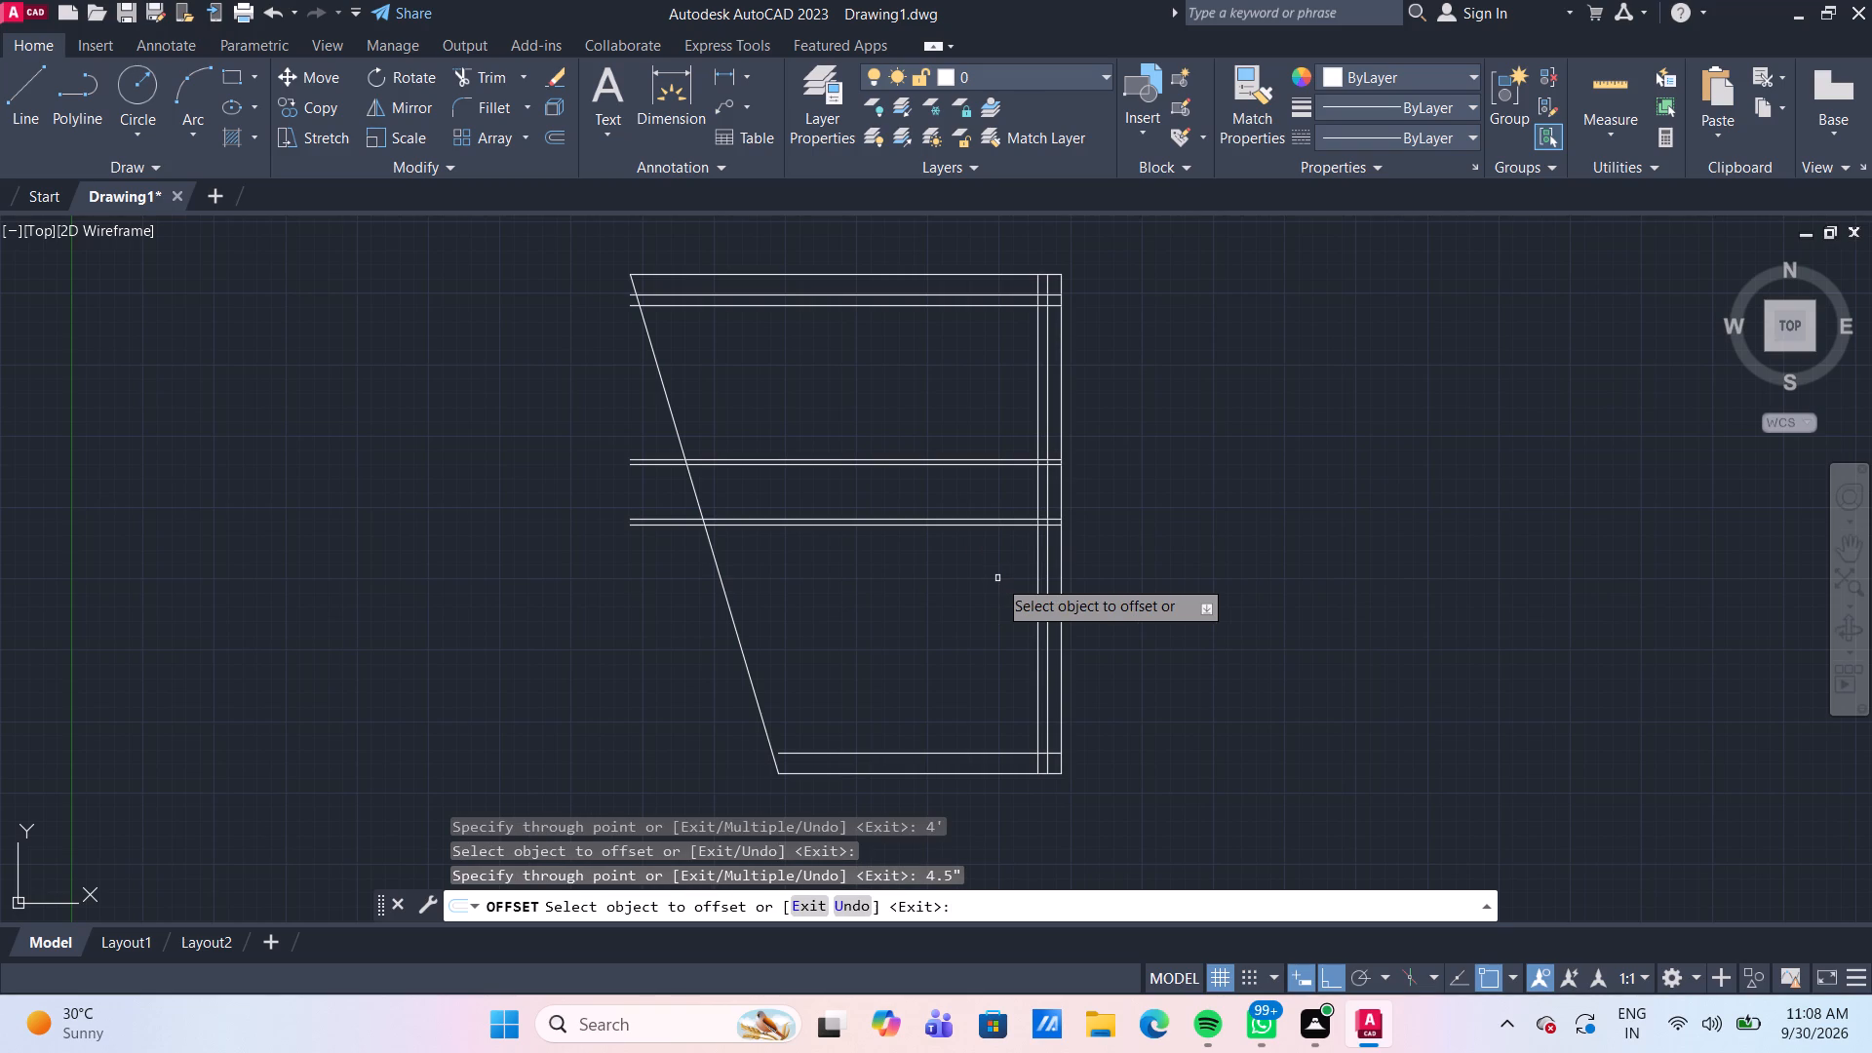
Offset the second partition's lower line 10' downward, and offset that new line another 9" down as a wall.
left_click(965, 525)
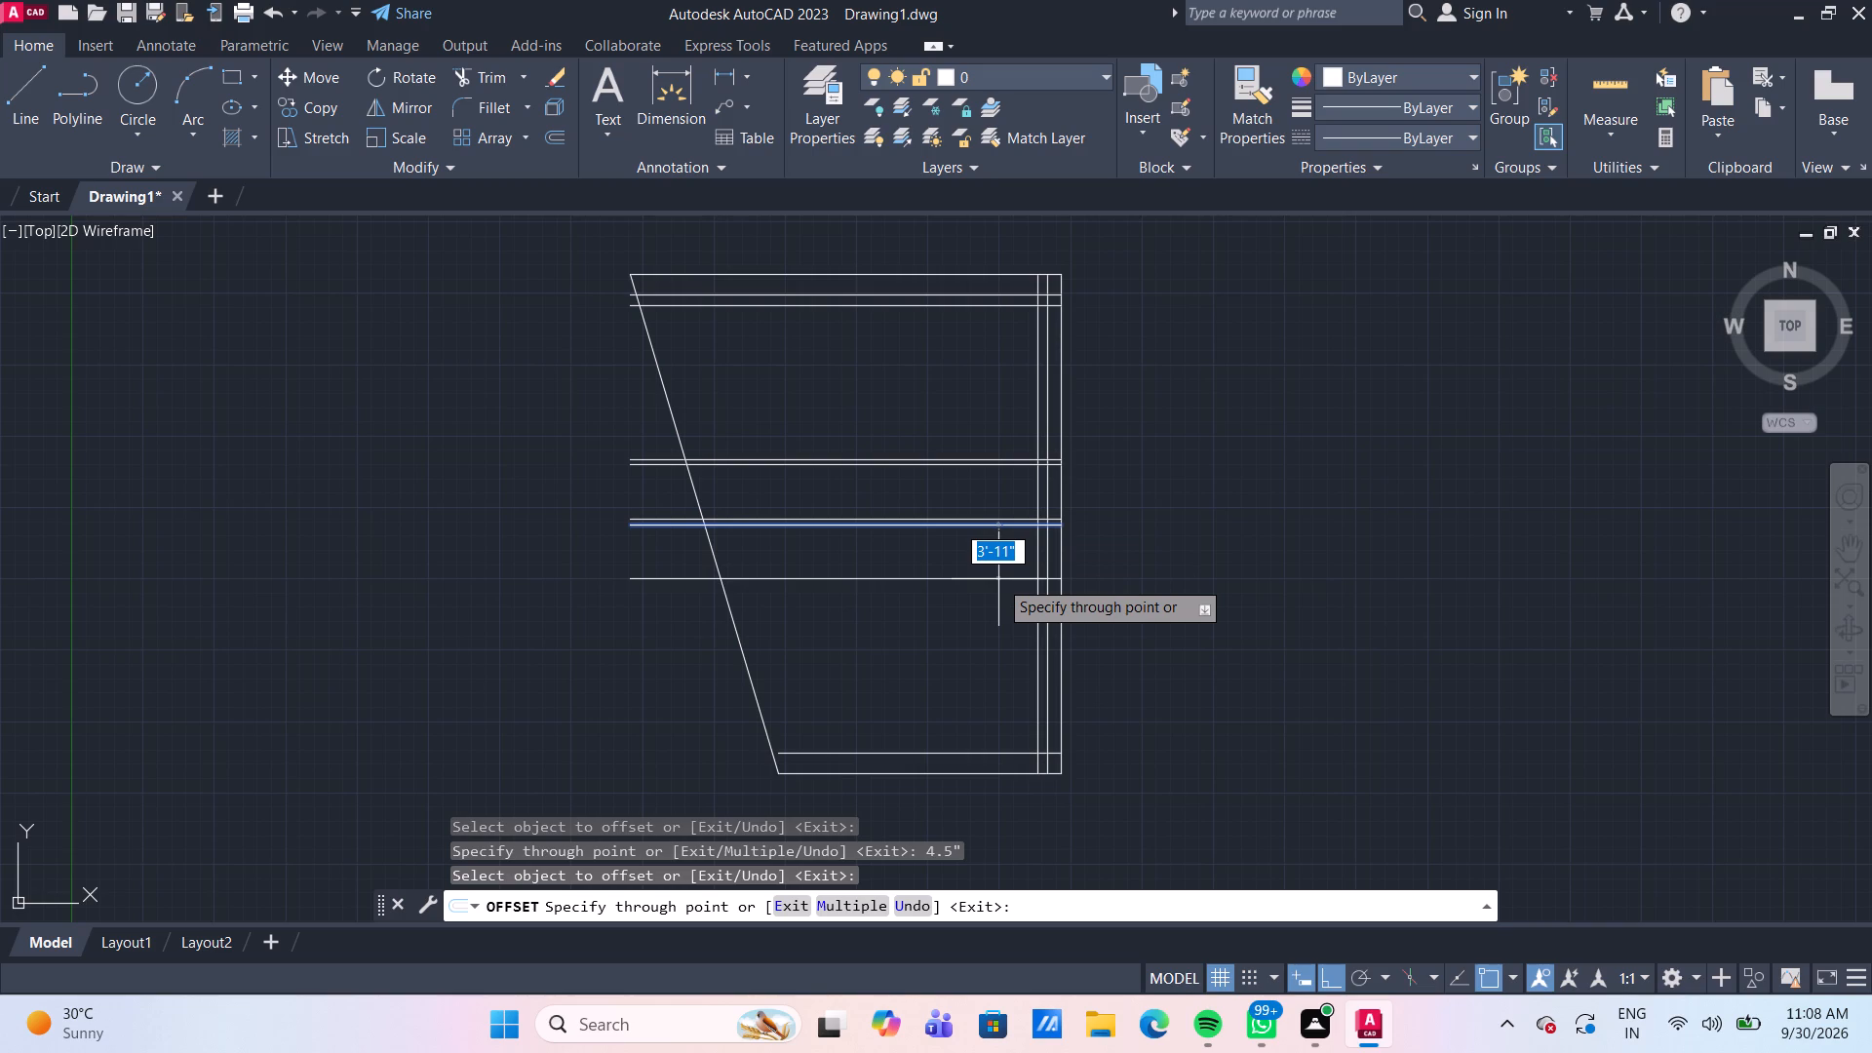
type("10'")
key("Return")
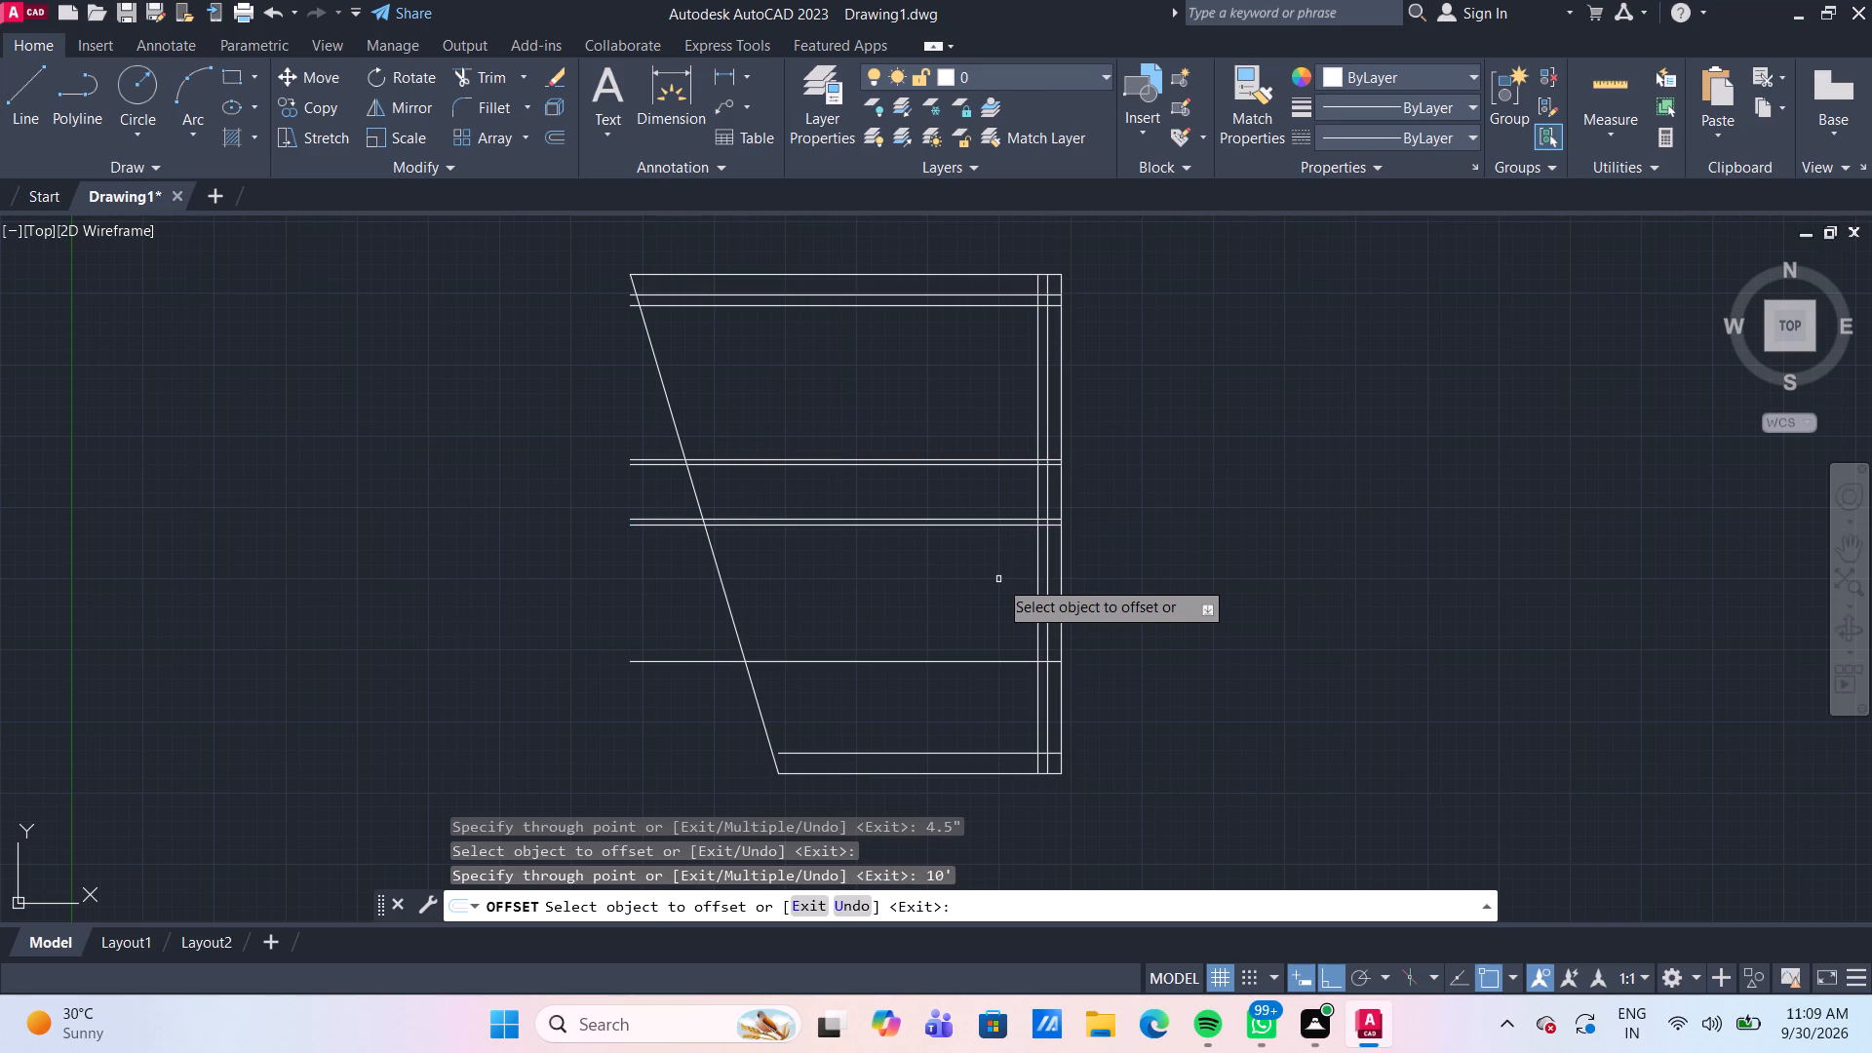
left_click(970, 660)
type("9\"")
key("Return")
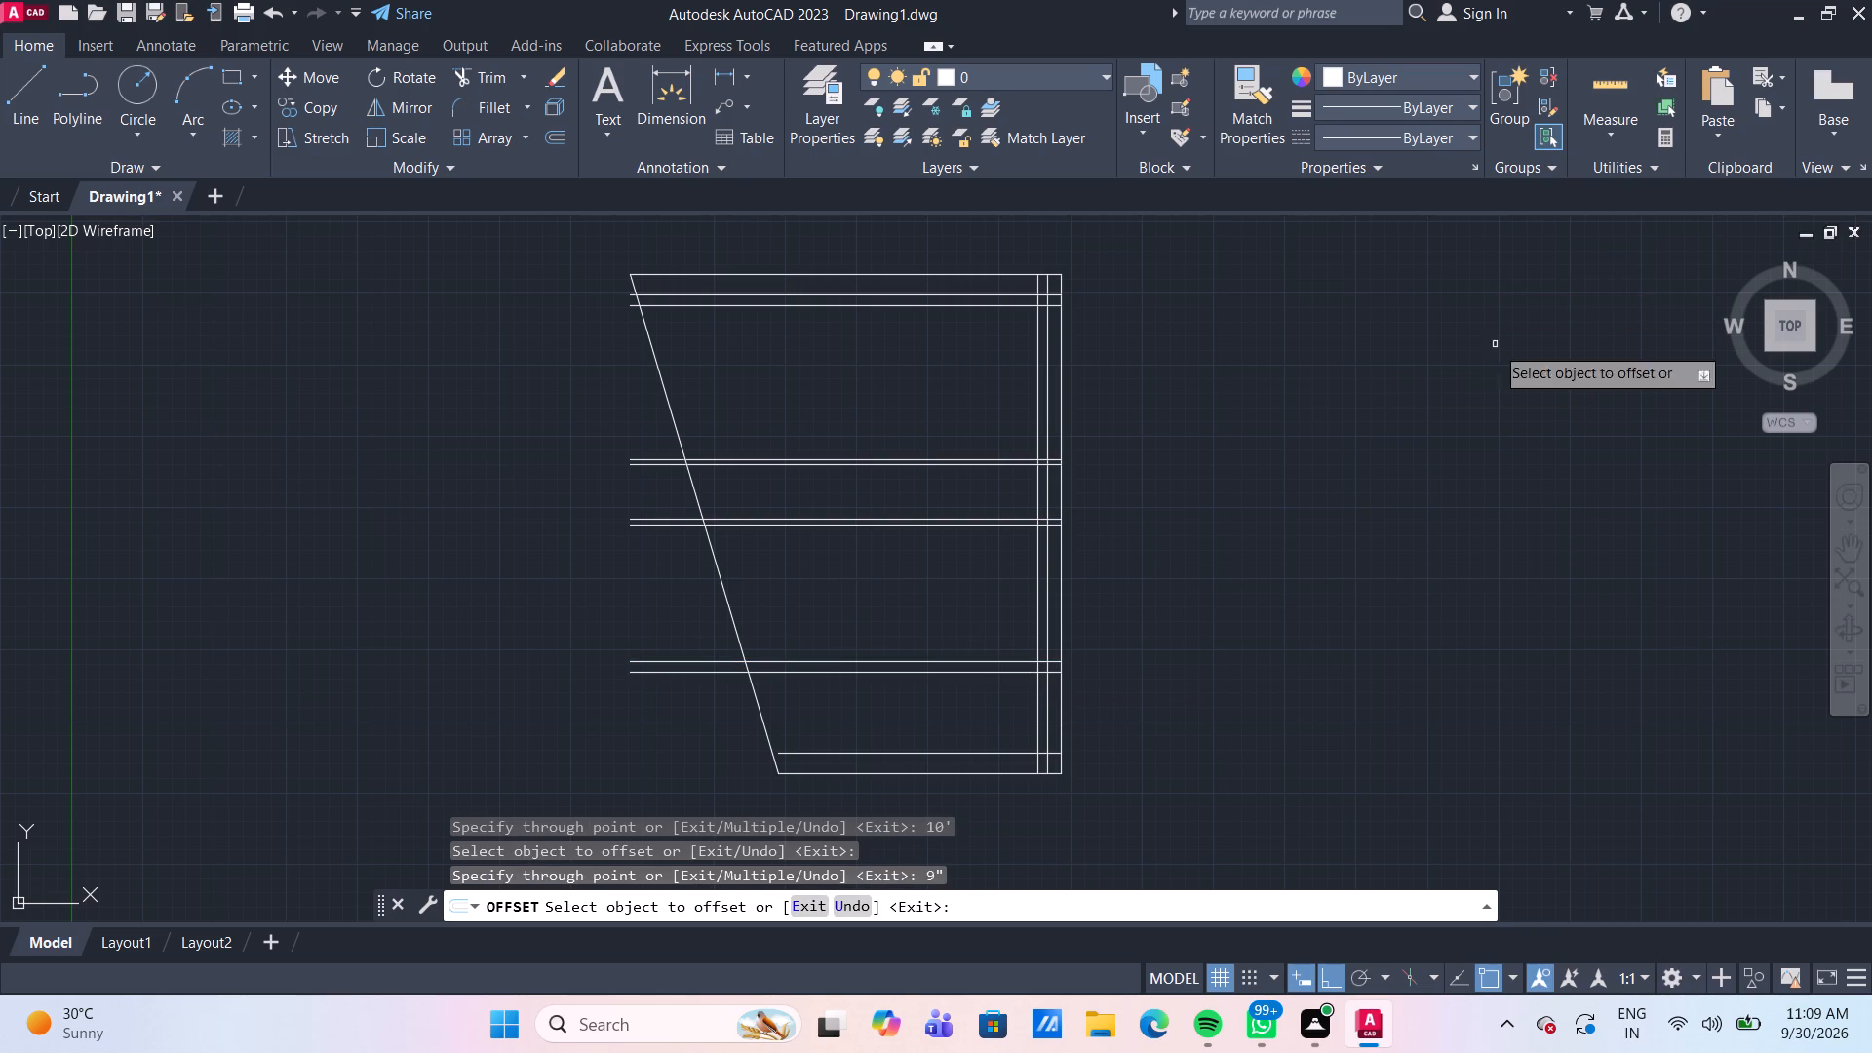
Quick-measure the space between the first and second partitions.
key("Escape")
left_click(1599, 99)
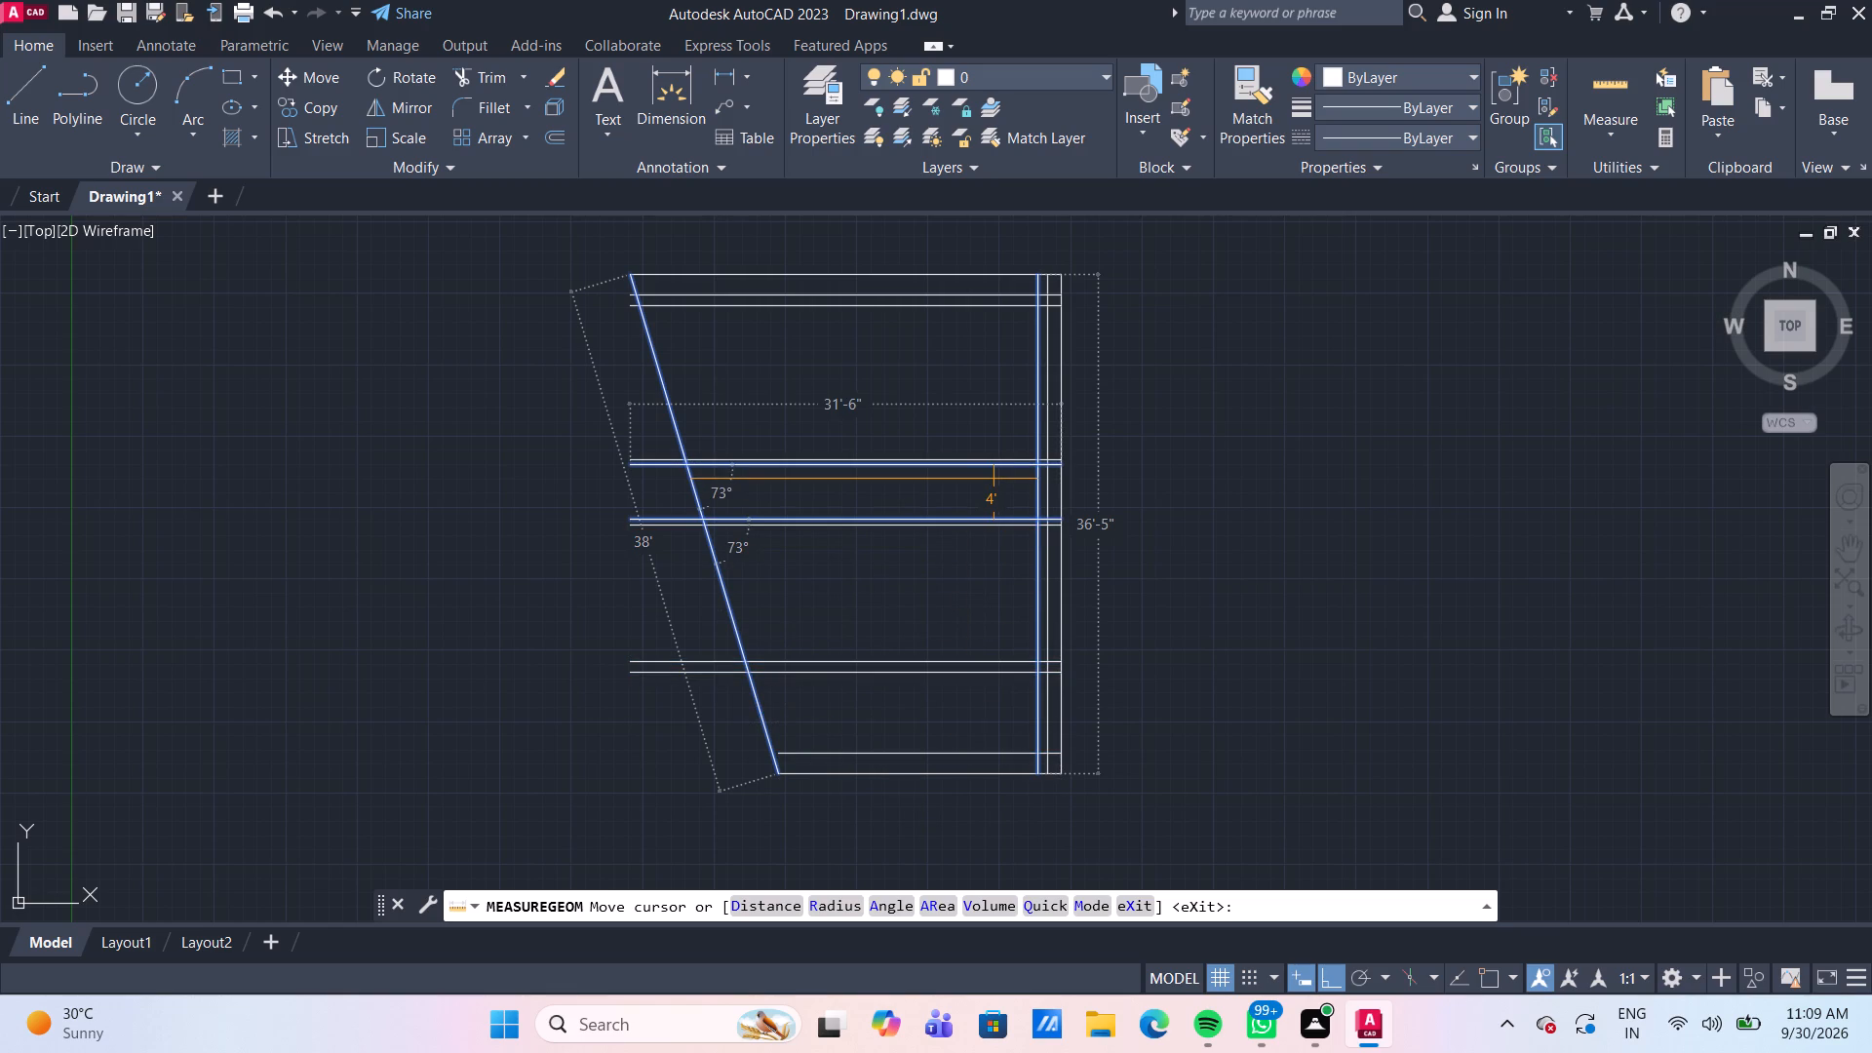
scroll(994, 479, "up", 3)
scroll(994, 479, "down", 2)
key("Escape")
Erase the first partition's lower line and both lines of the second partition.
scroll(1000, 477, "up", 3)
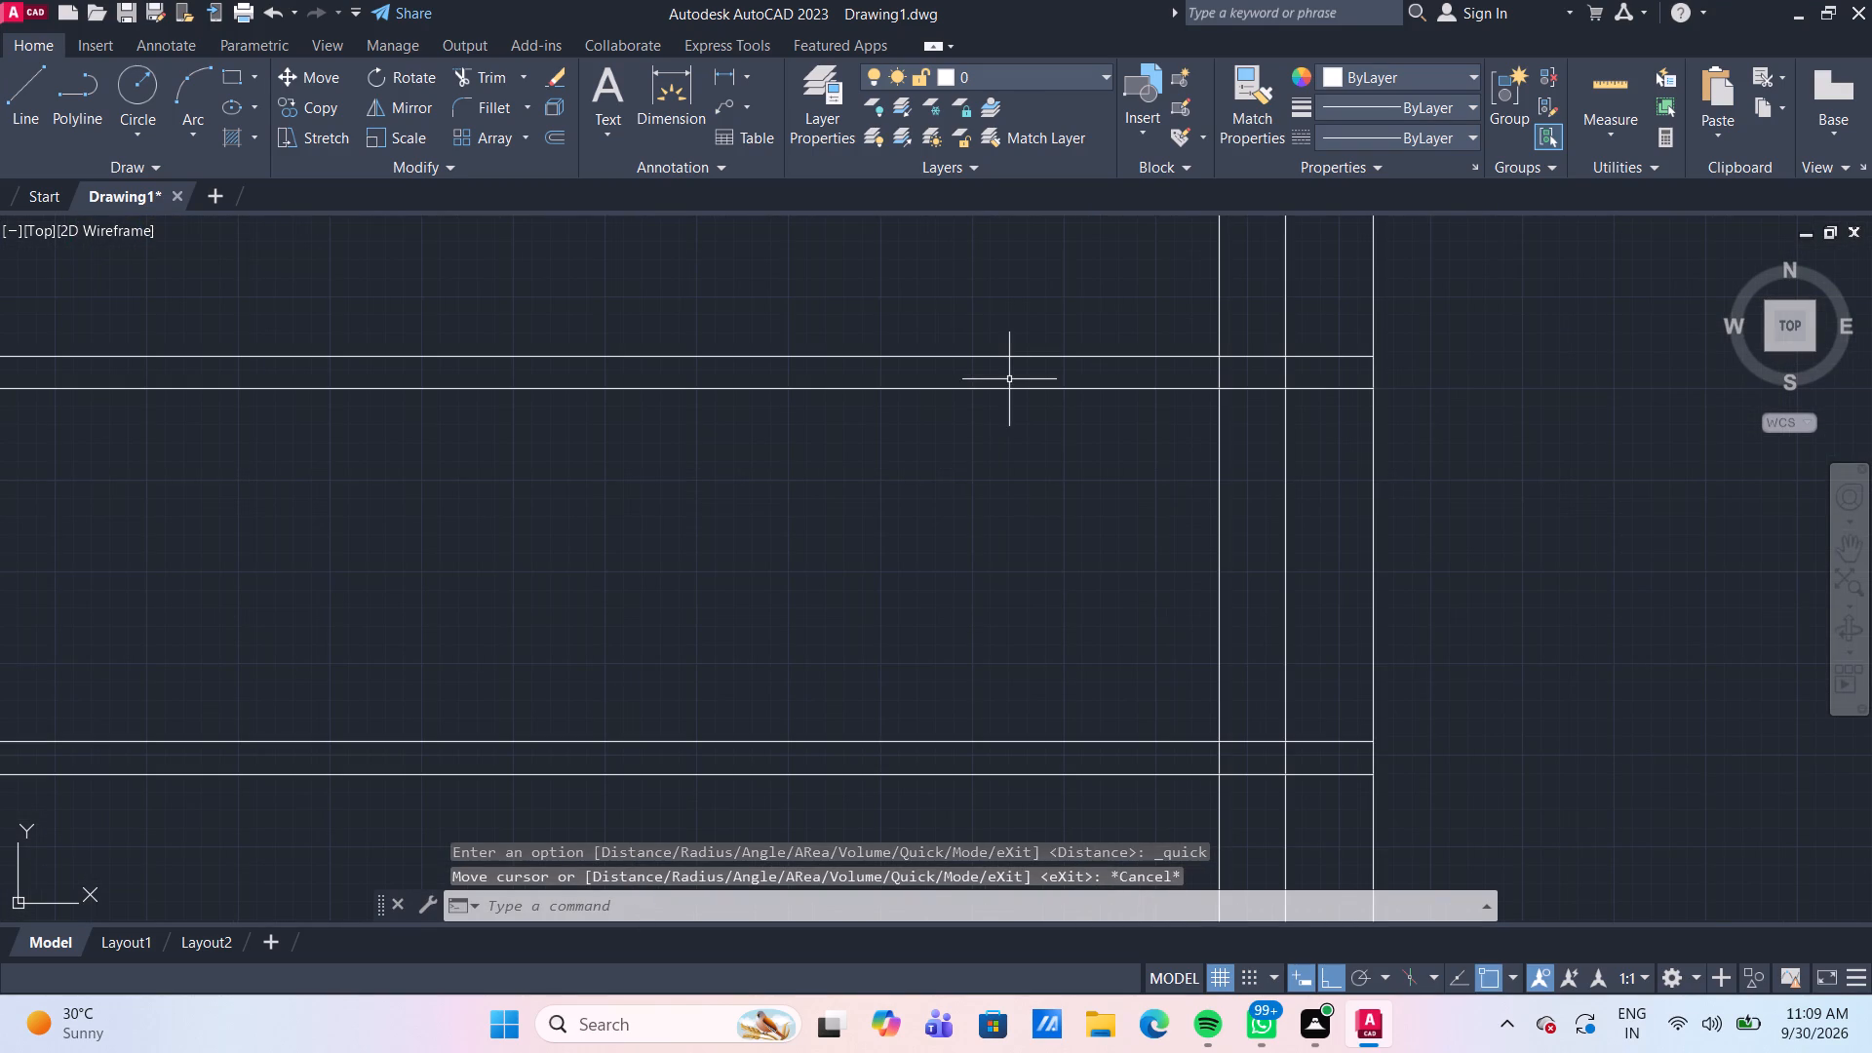
left_click(1022, 388)
scroll(1022, 388, "down", 2)
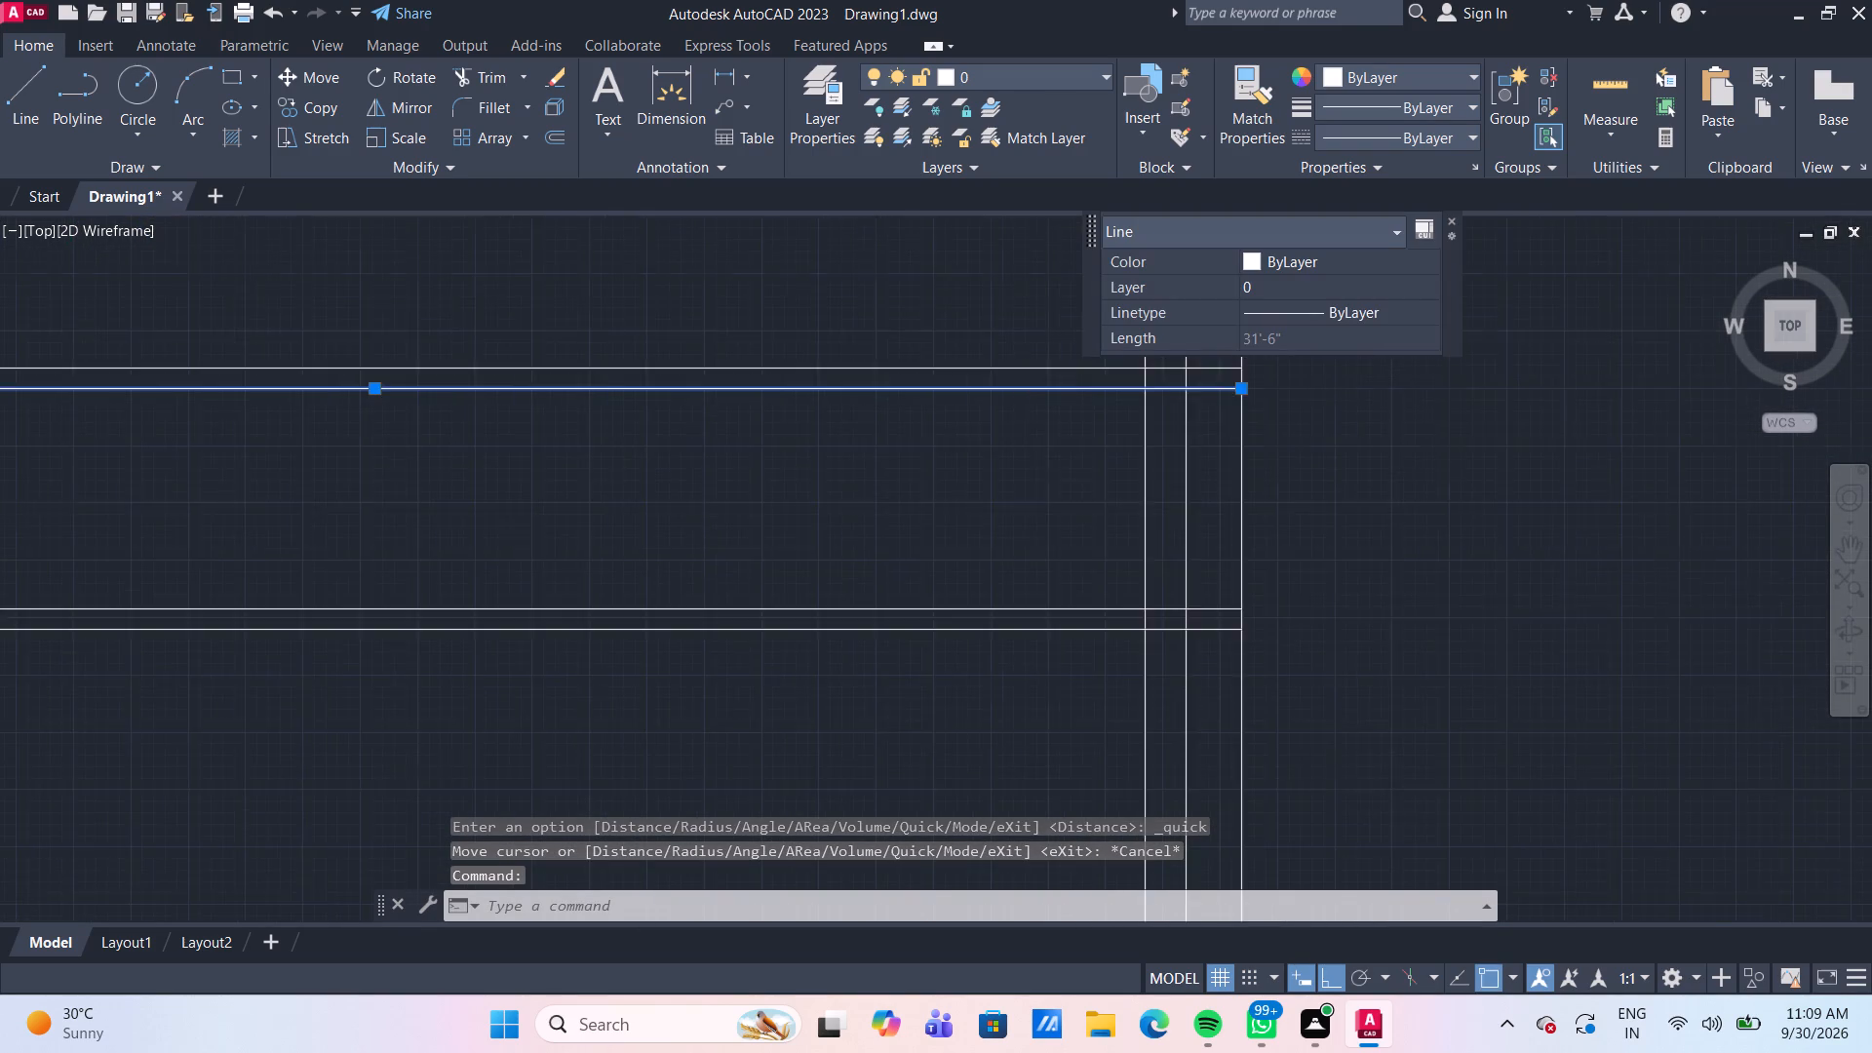
scroll(998, 522, "down", 1)
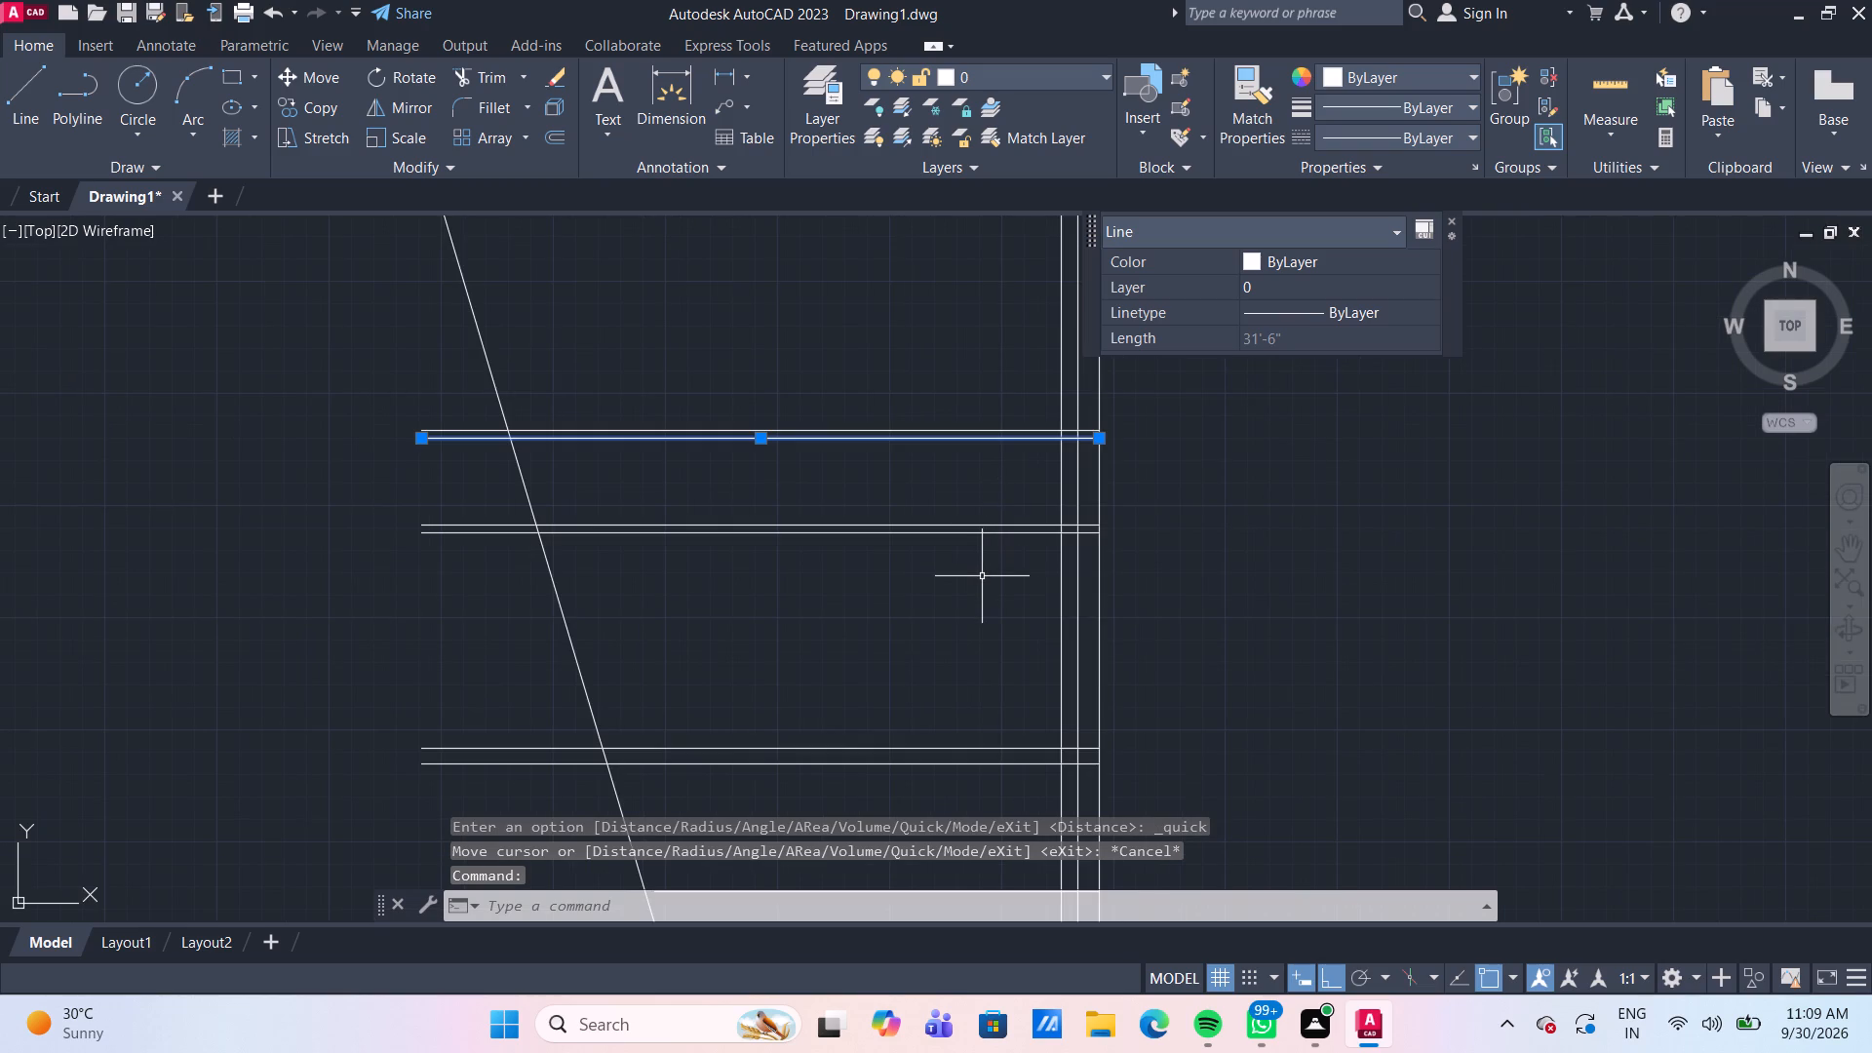
left_click(982, 576)
left_click(949, 509)
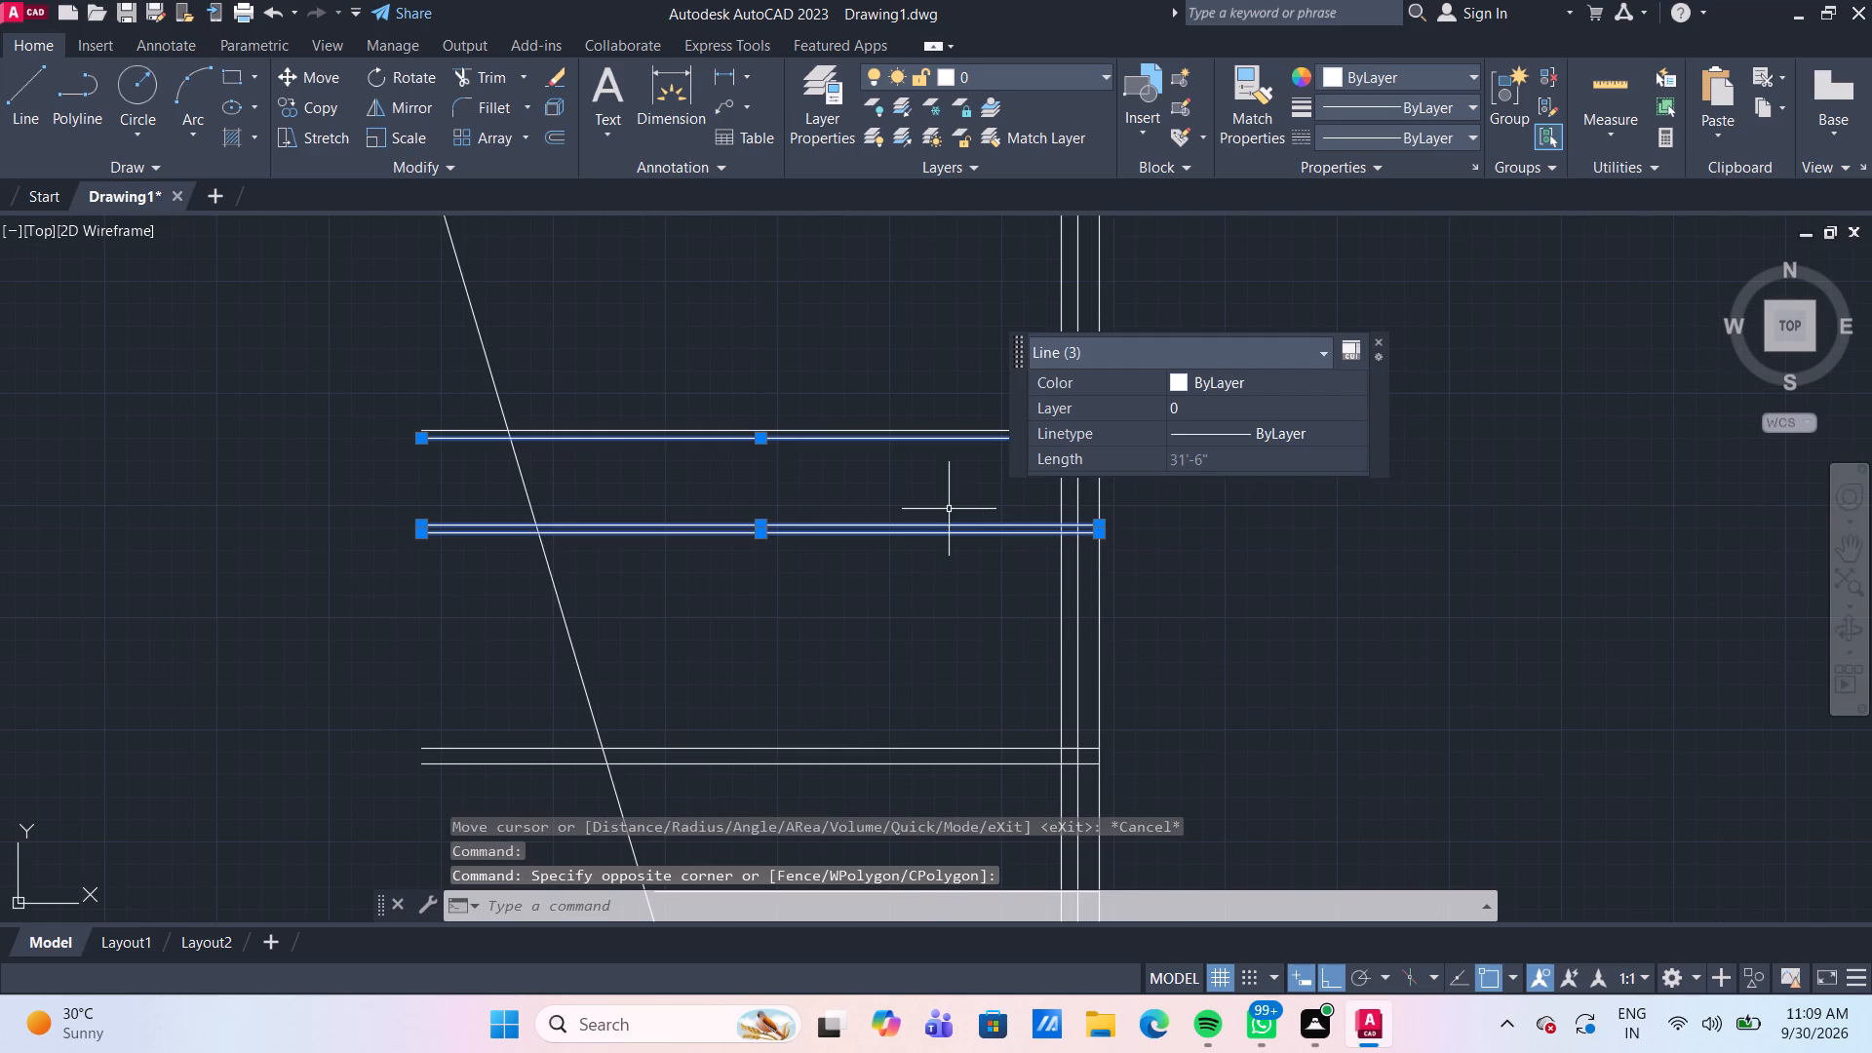
key("Delete")
Offset the first partition's remaining line 4" downward using Through.
key("o")
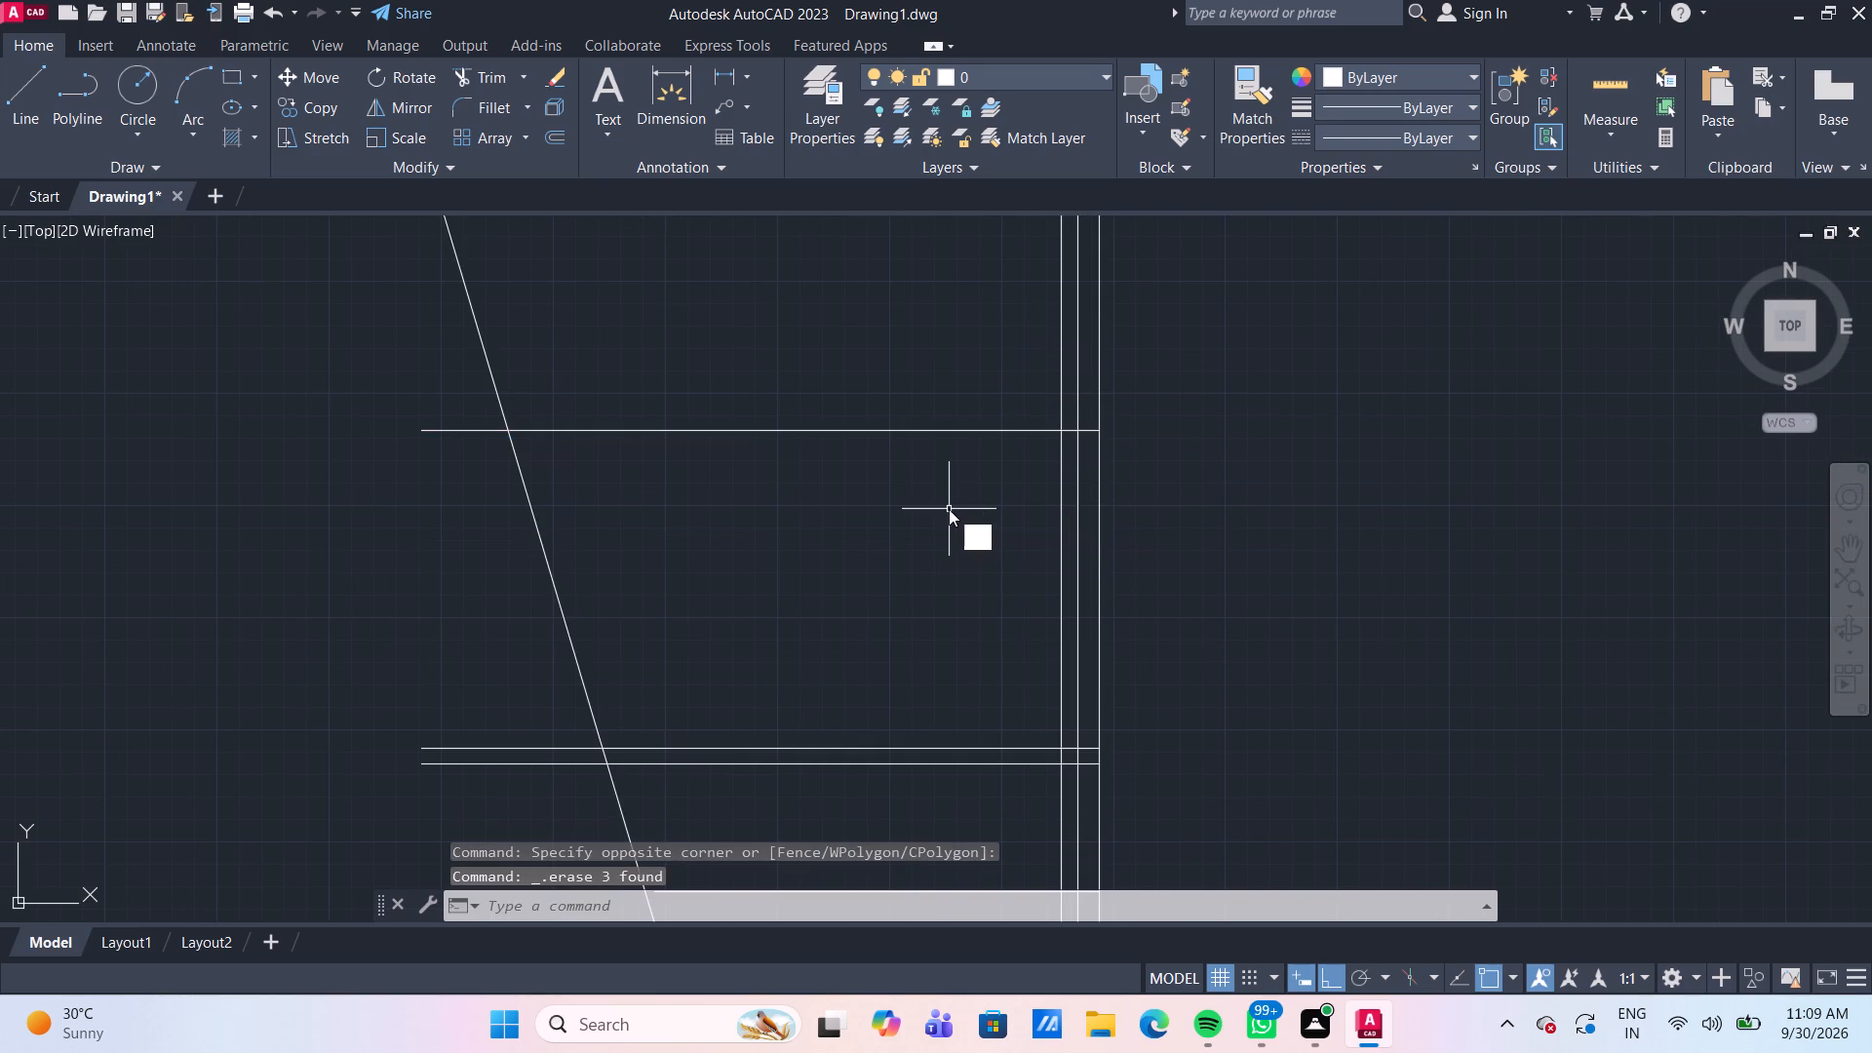
key("Return")
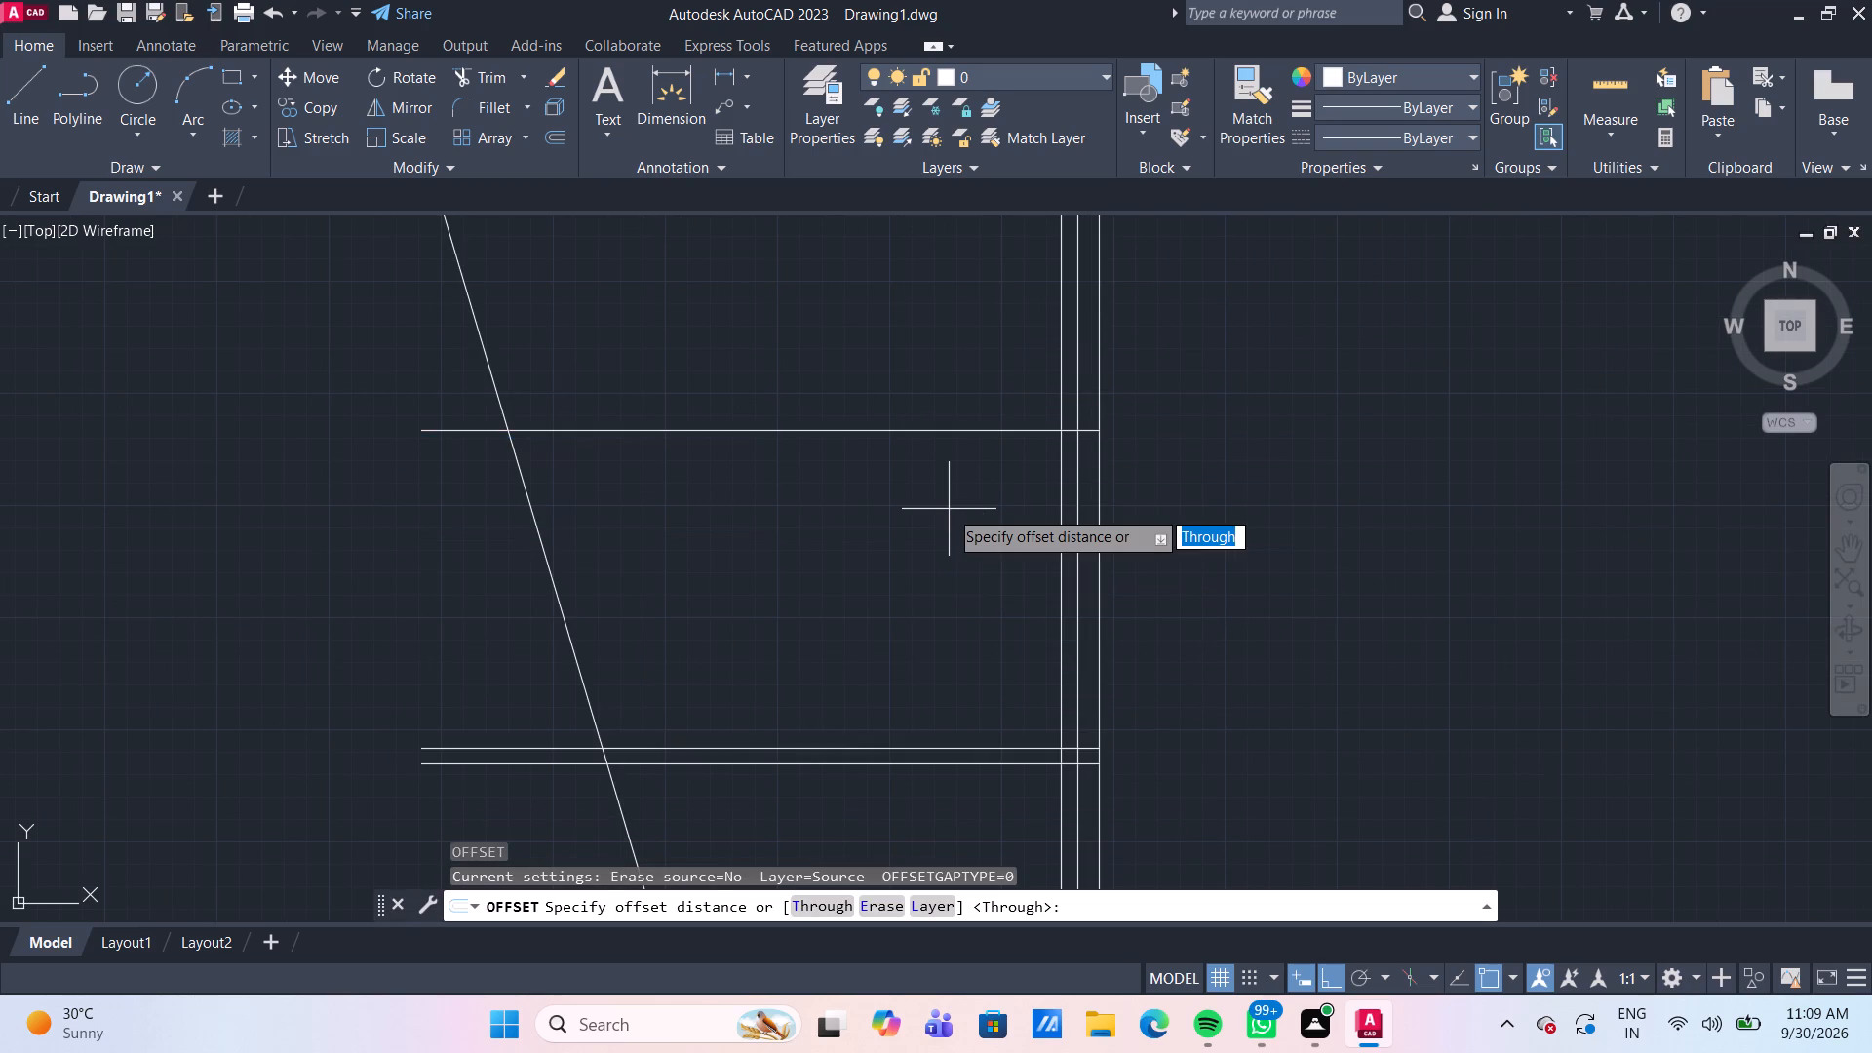
key("Return")
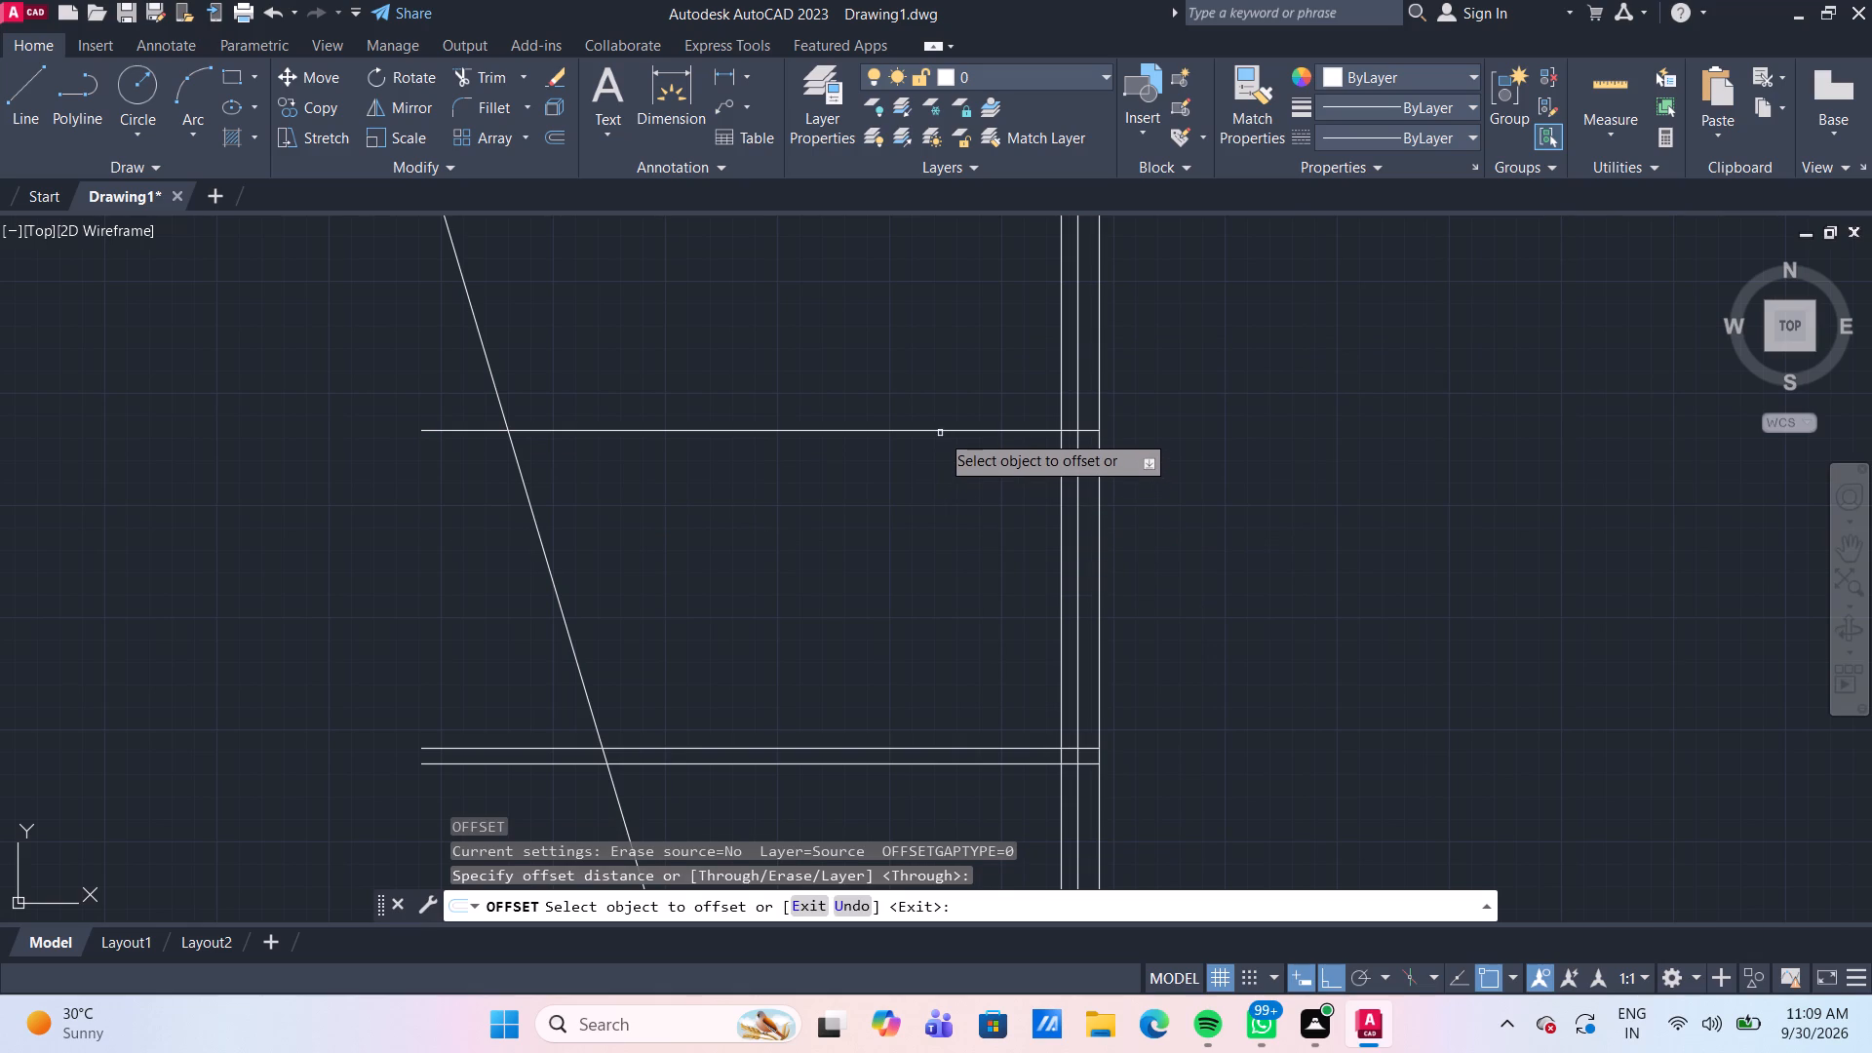
left_click(940, 433)
type("4\"")
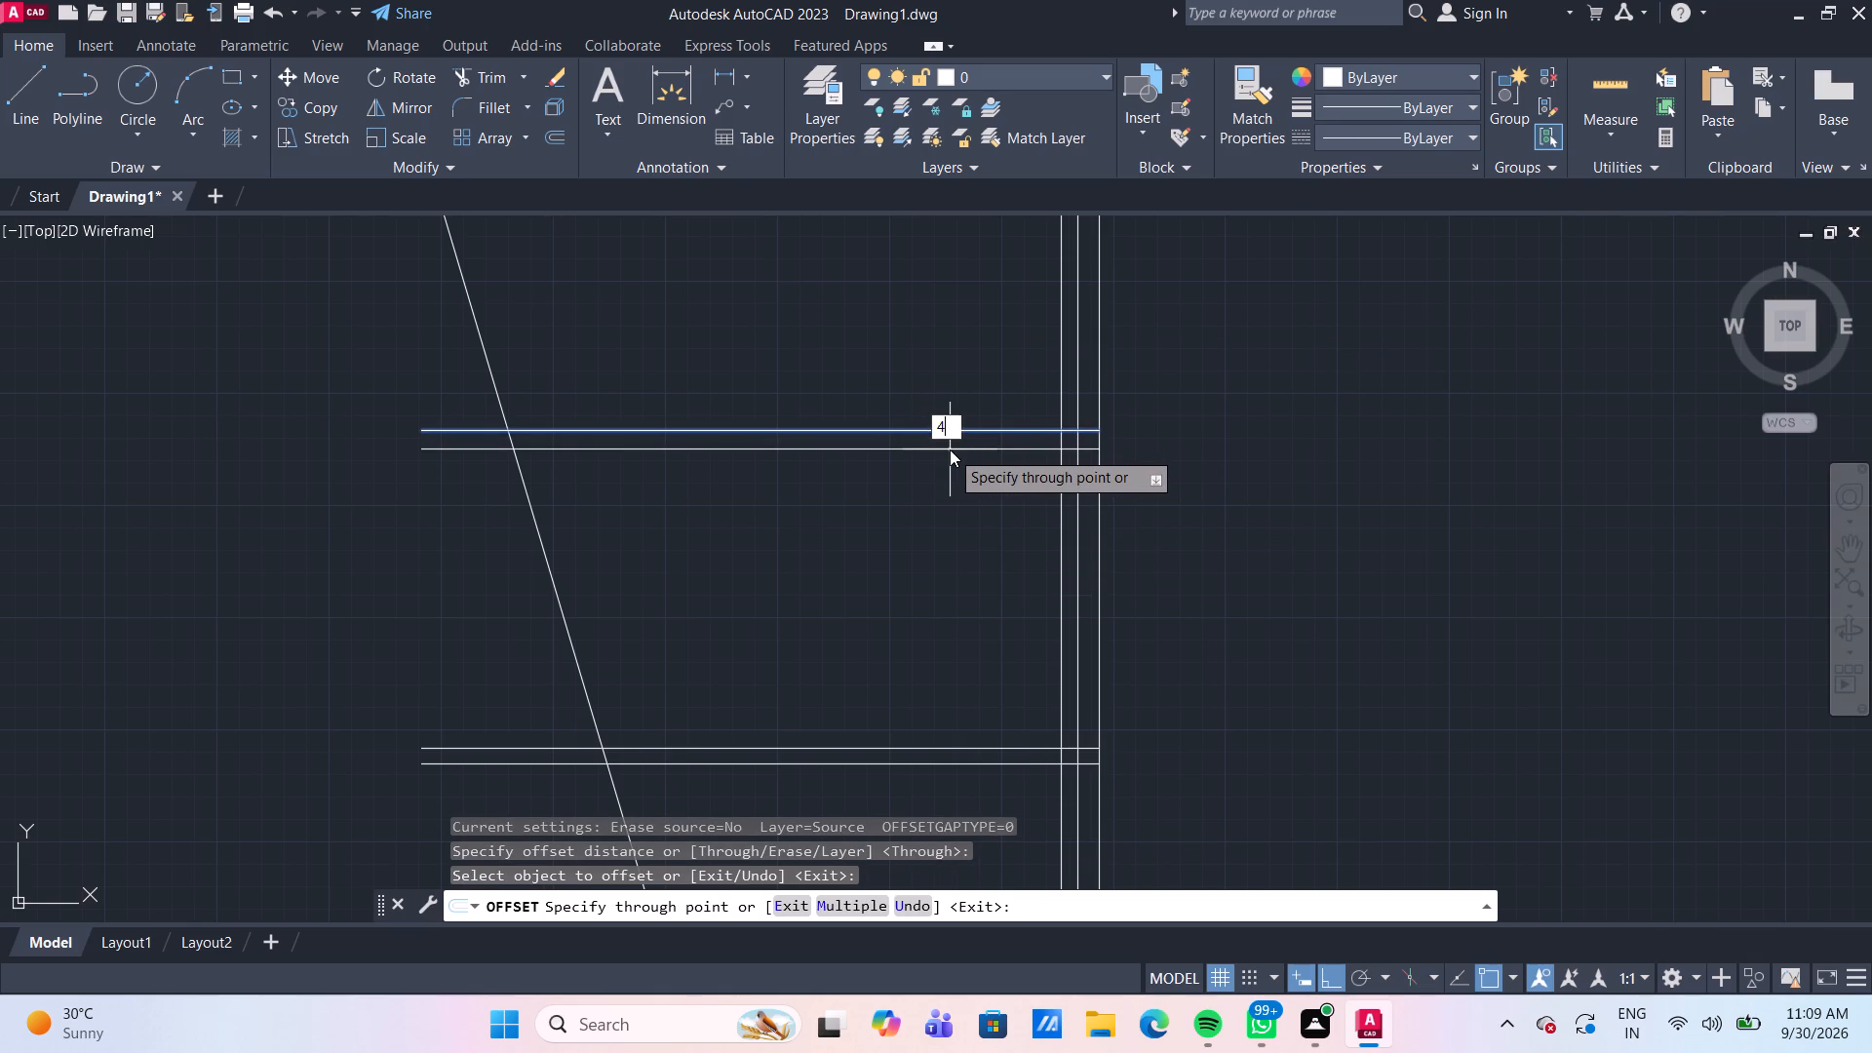
key("Return")
Offset the first partition's new lower line 4' downward, and offset that line another 4" down as the second partition.
left_click(939, 442)
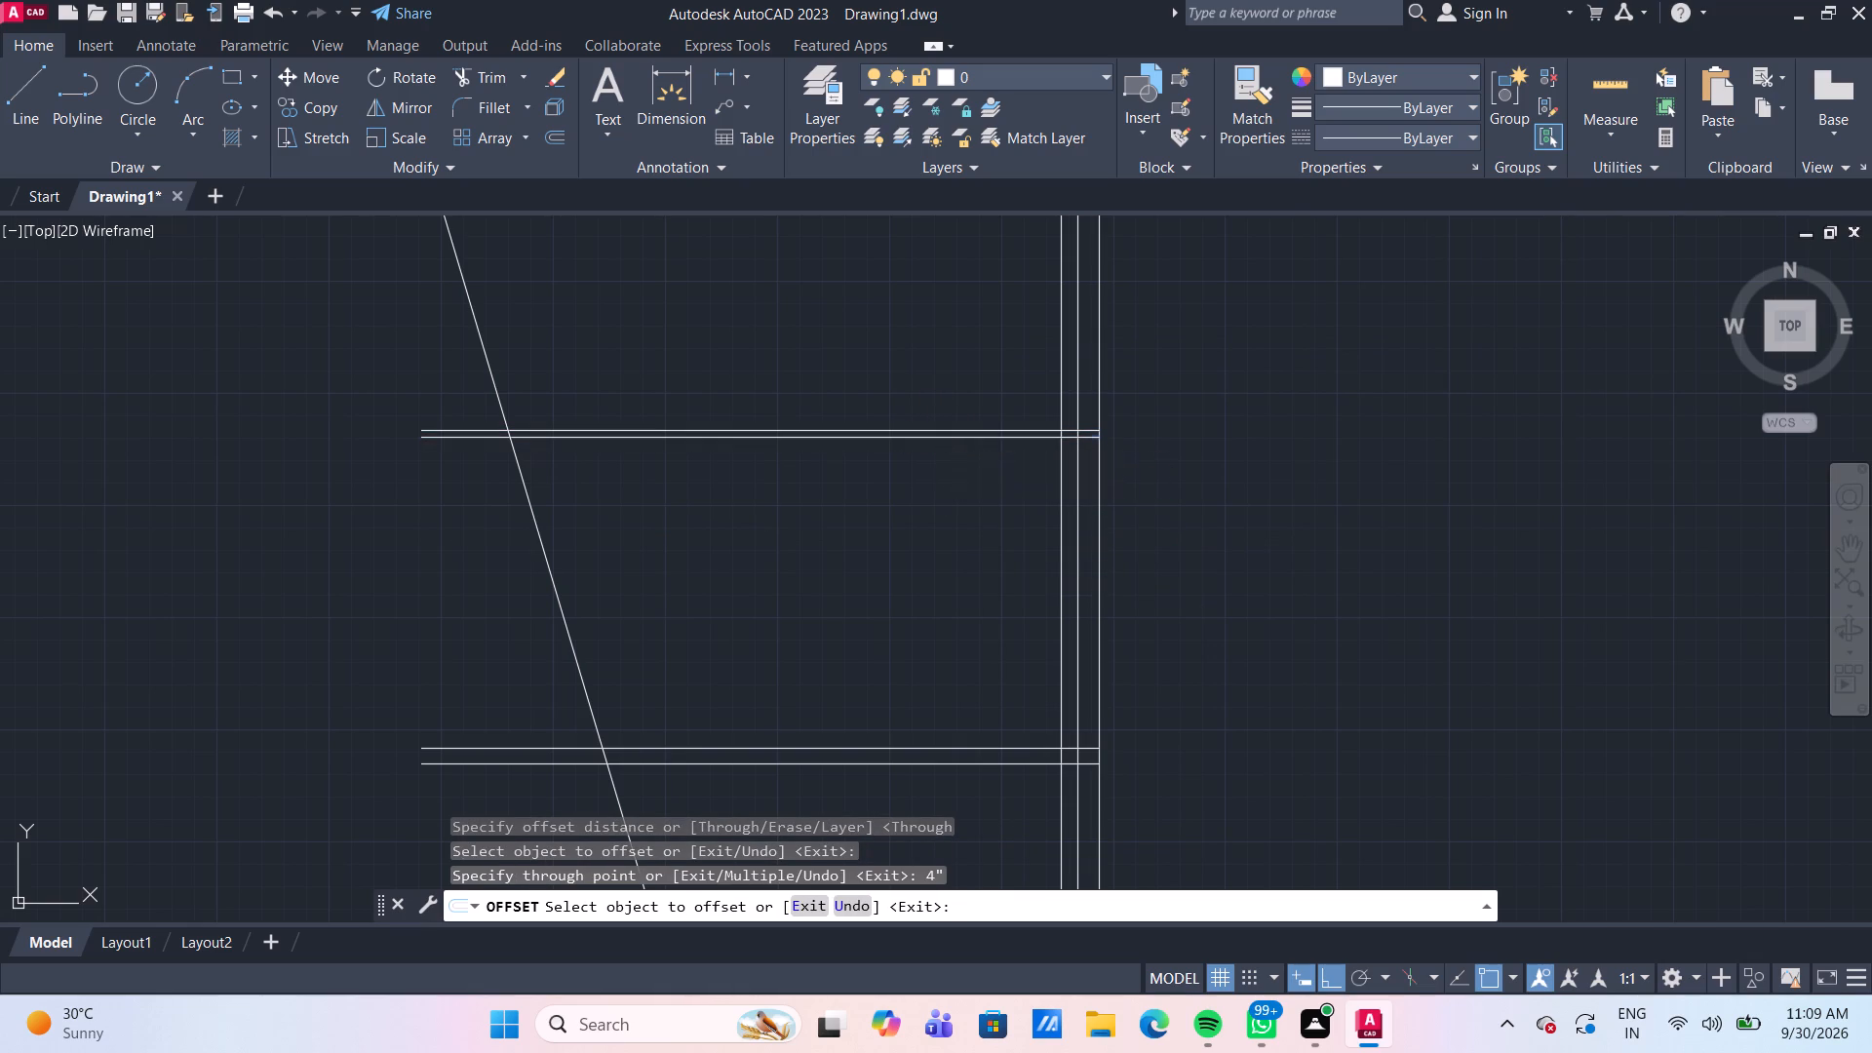
type("4'")
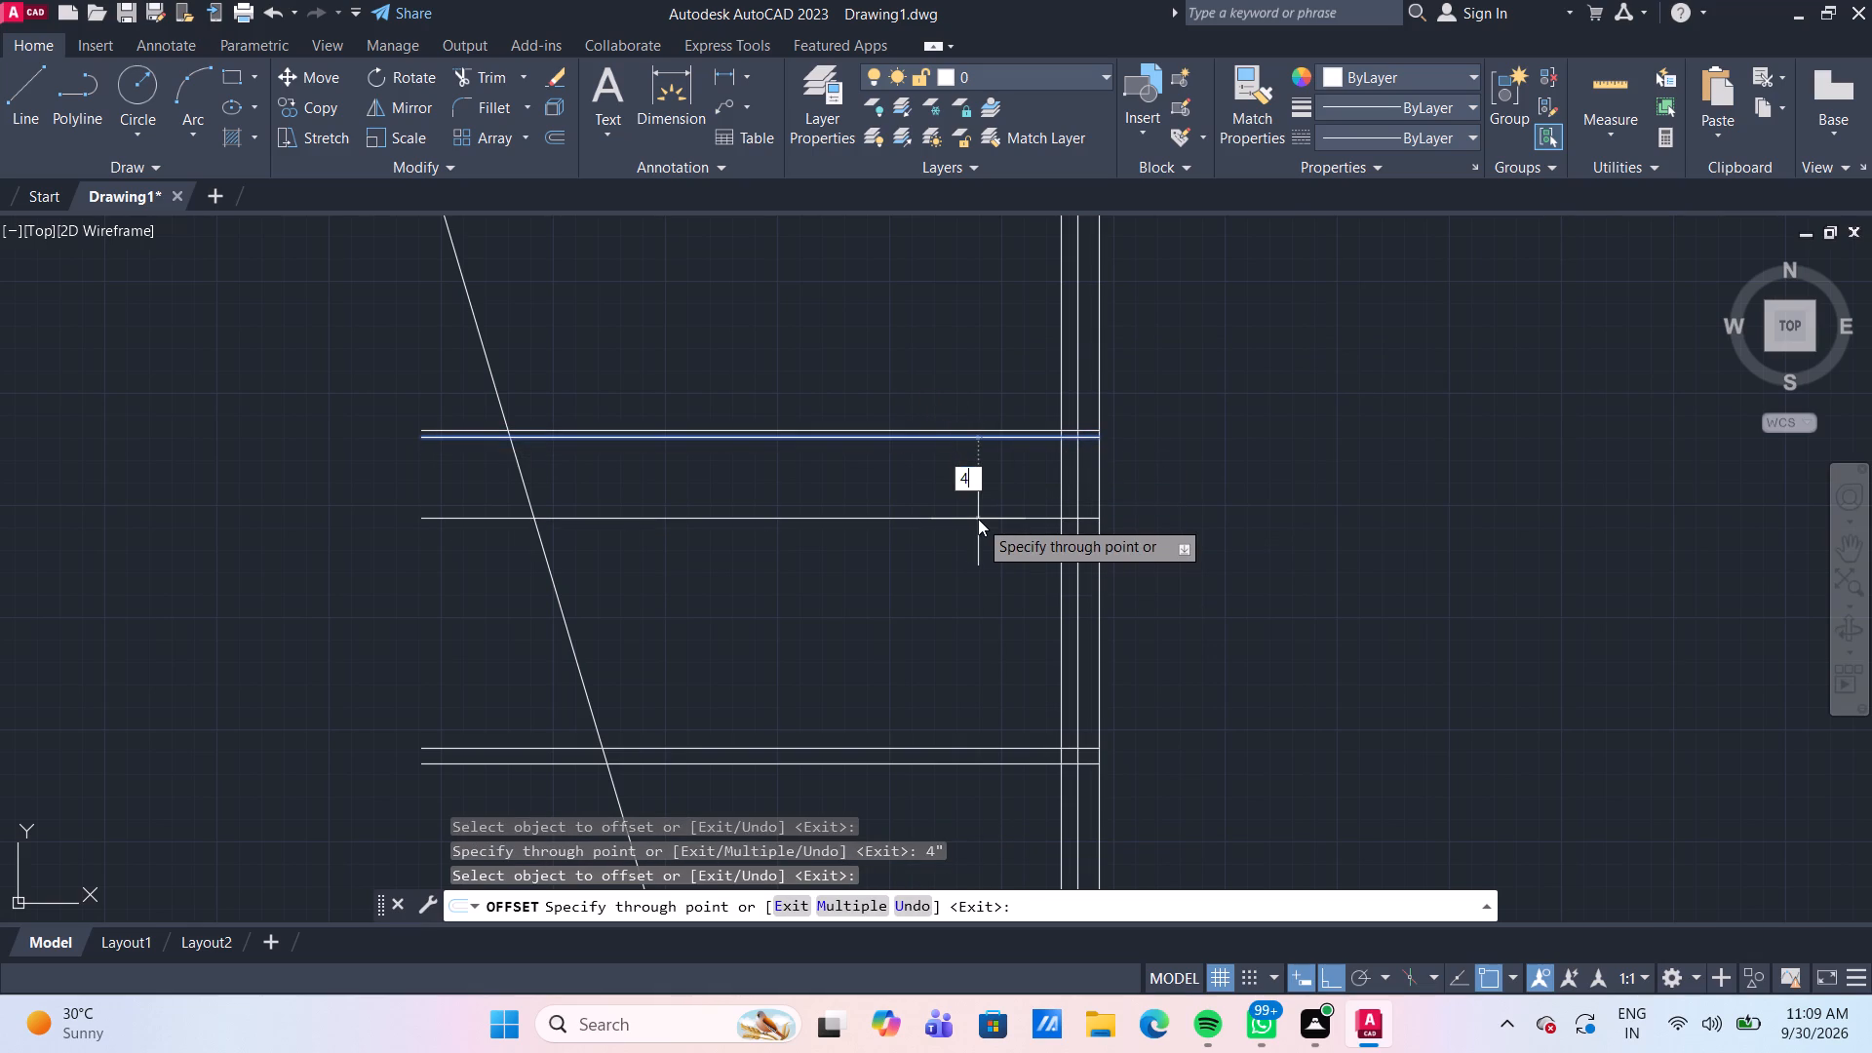
key("Return")
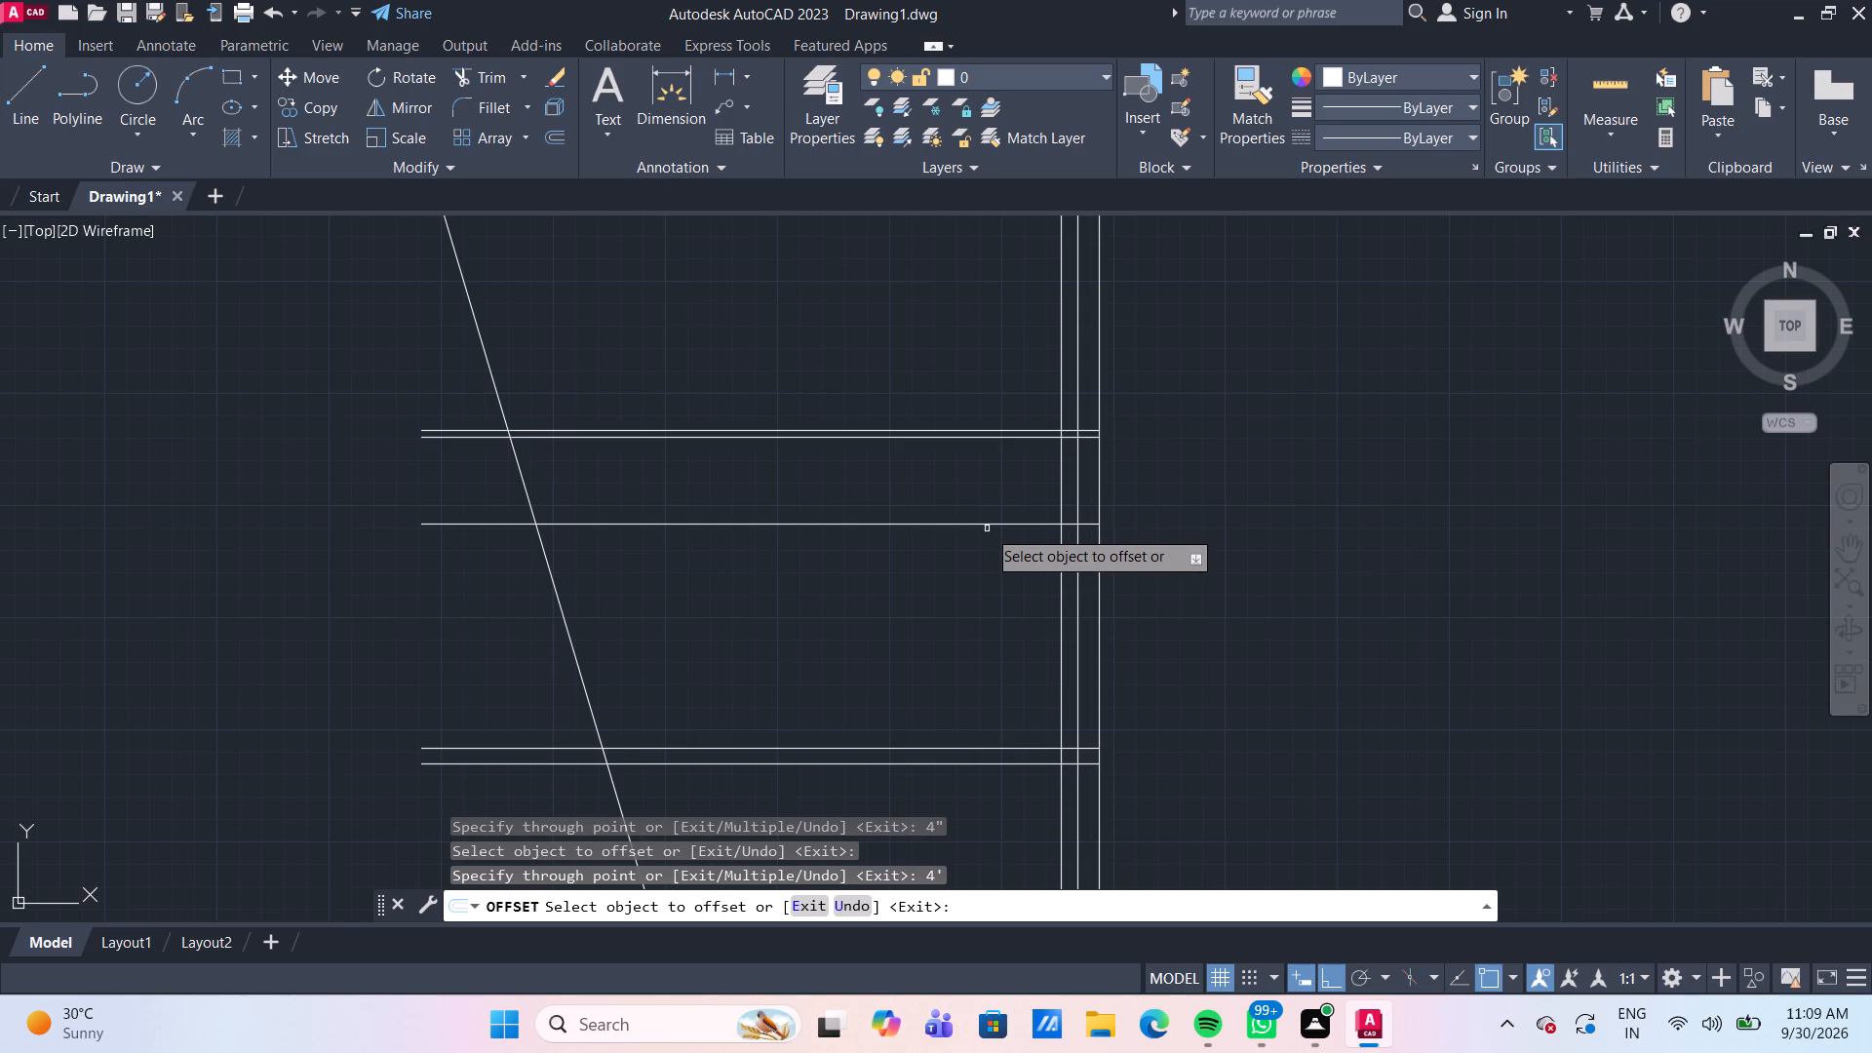
left_click(983, 526)
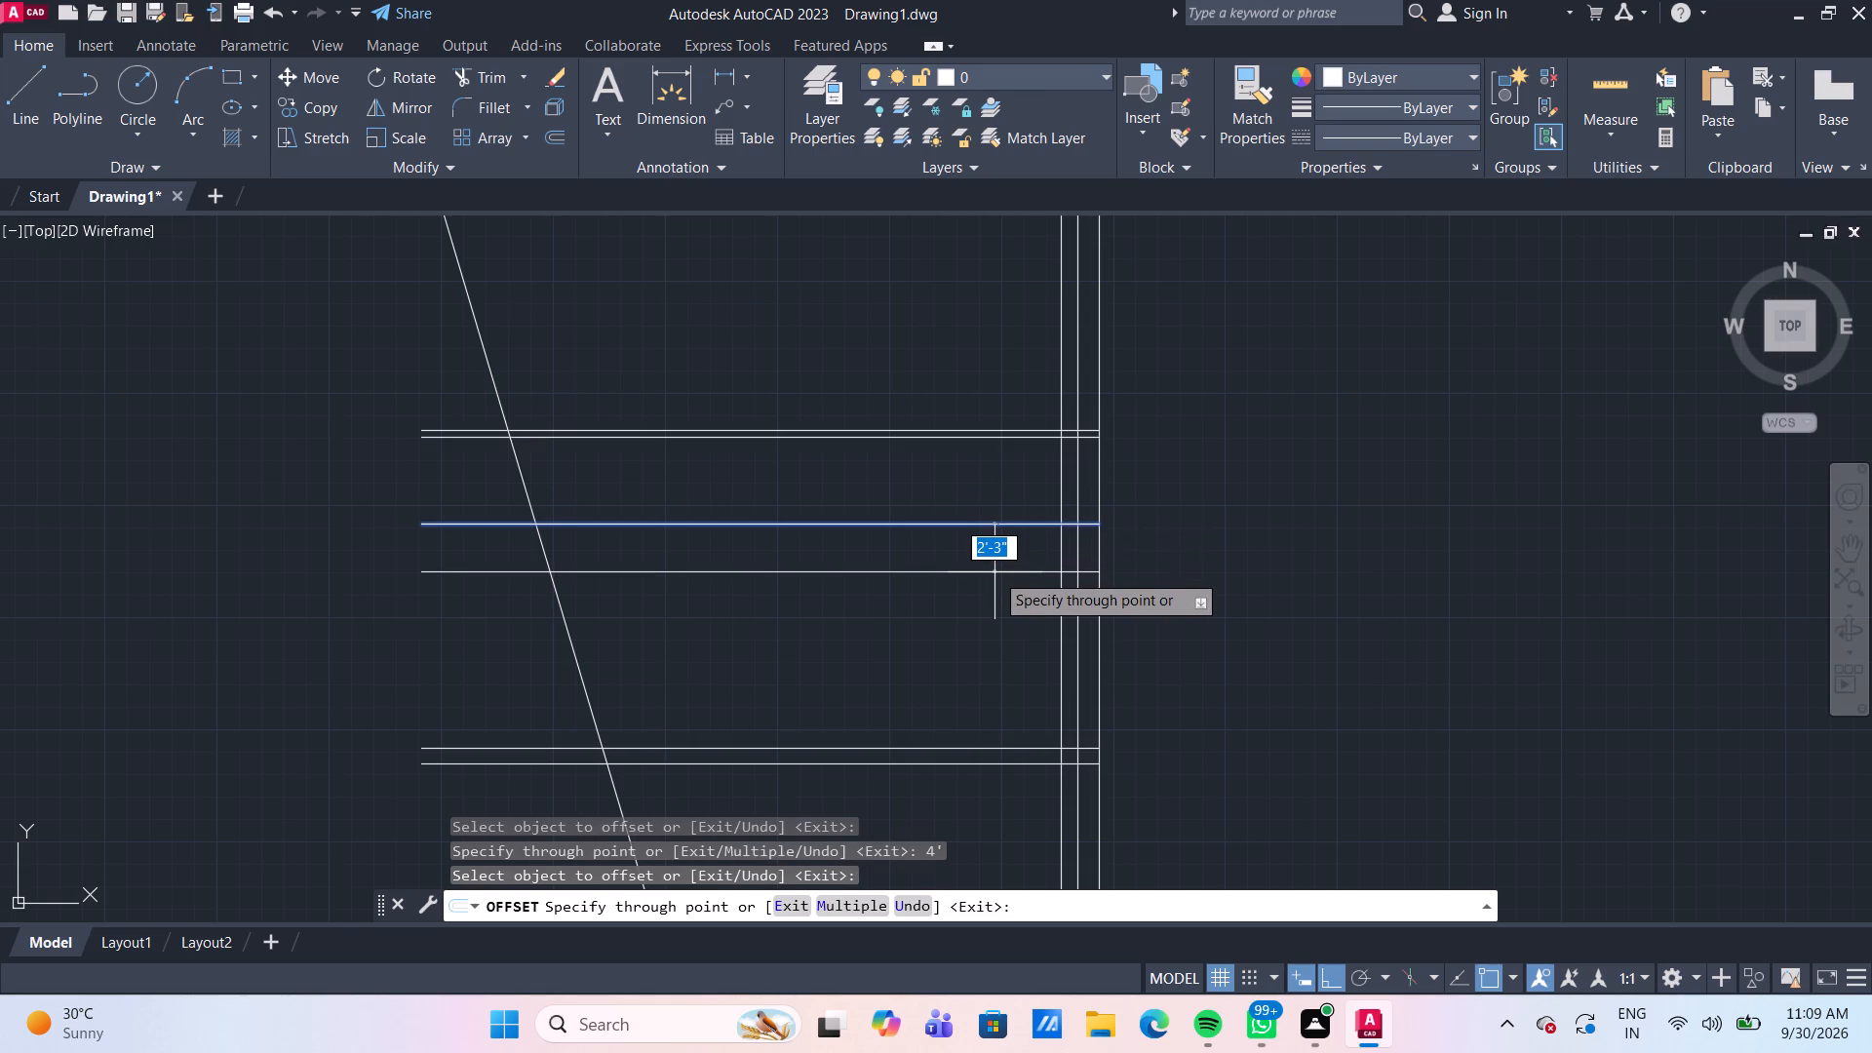
type("4\"")
key("Return")
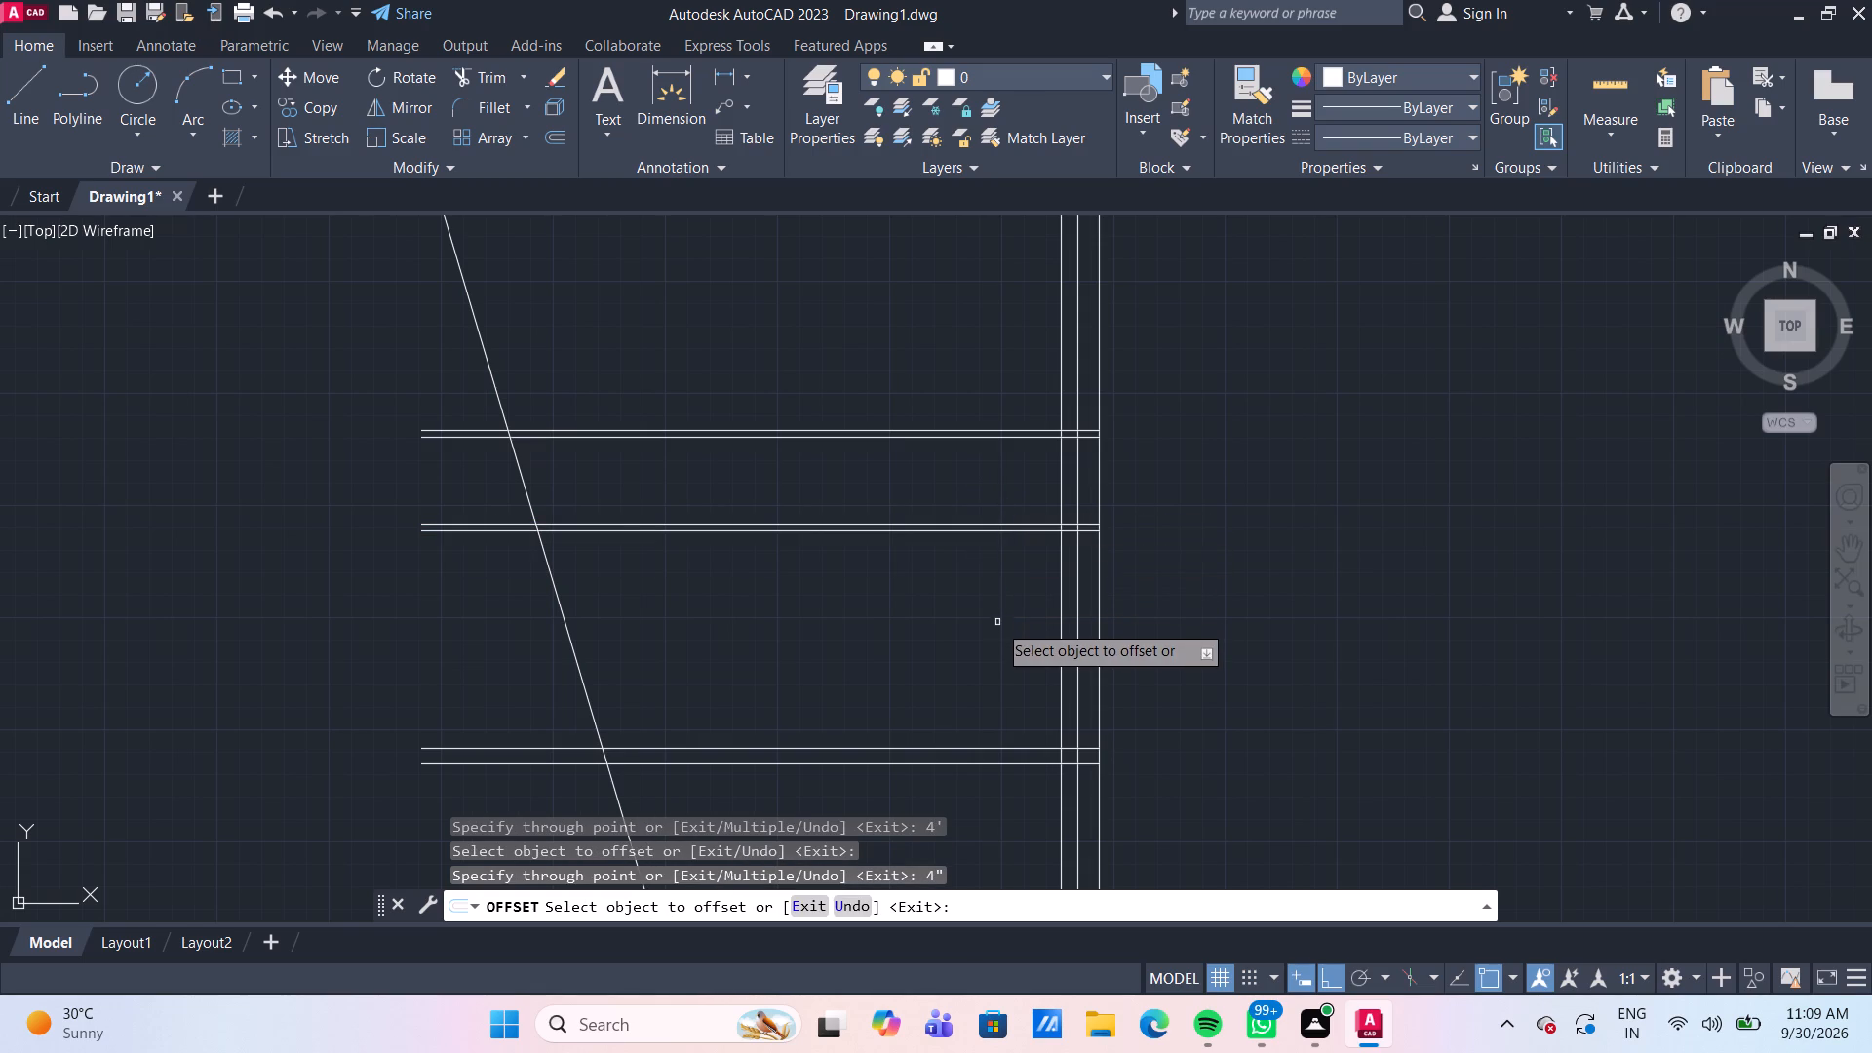
Offset the second partition's lower line 10' downward, and offset the resulting line another 9" down as a wall.
left_click(995, 532)
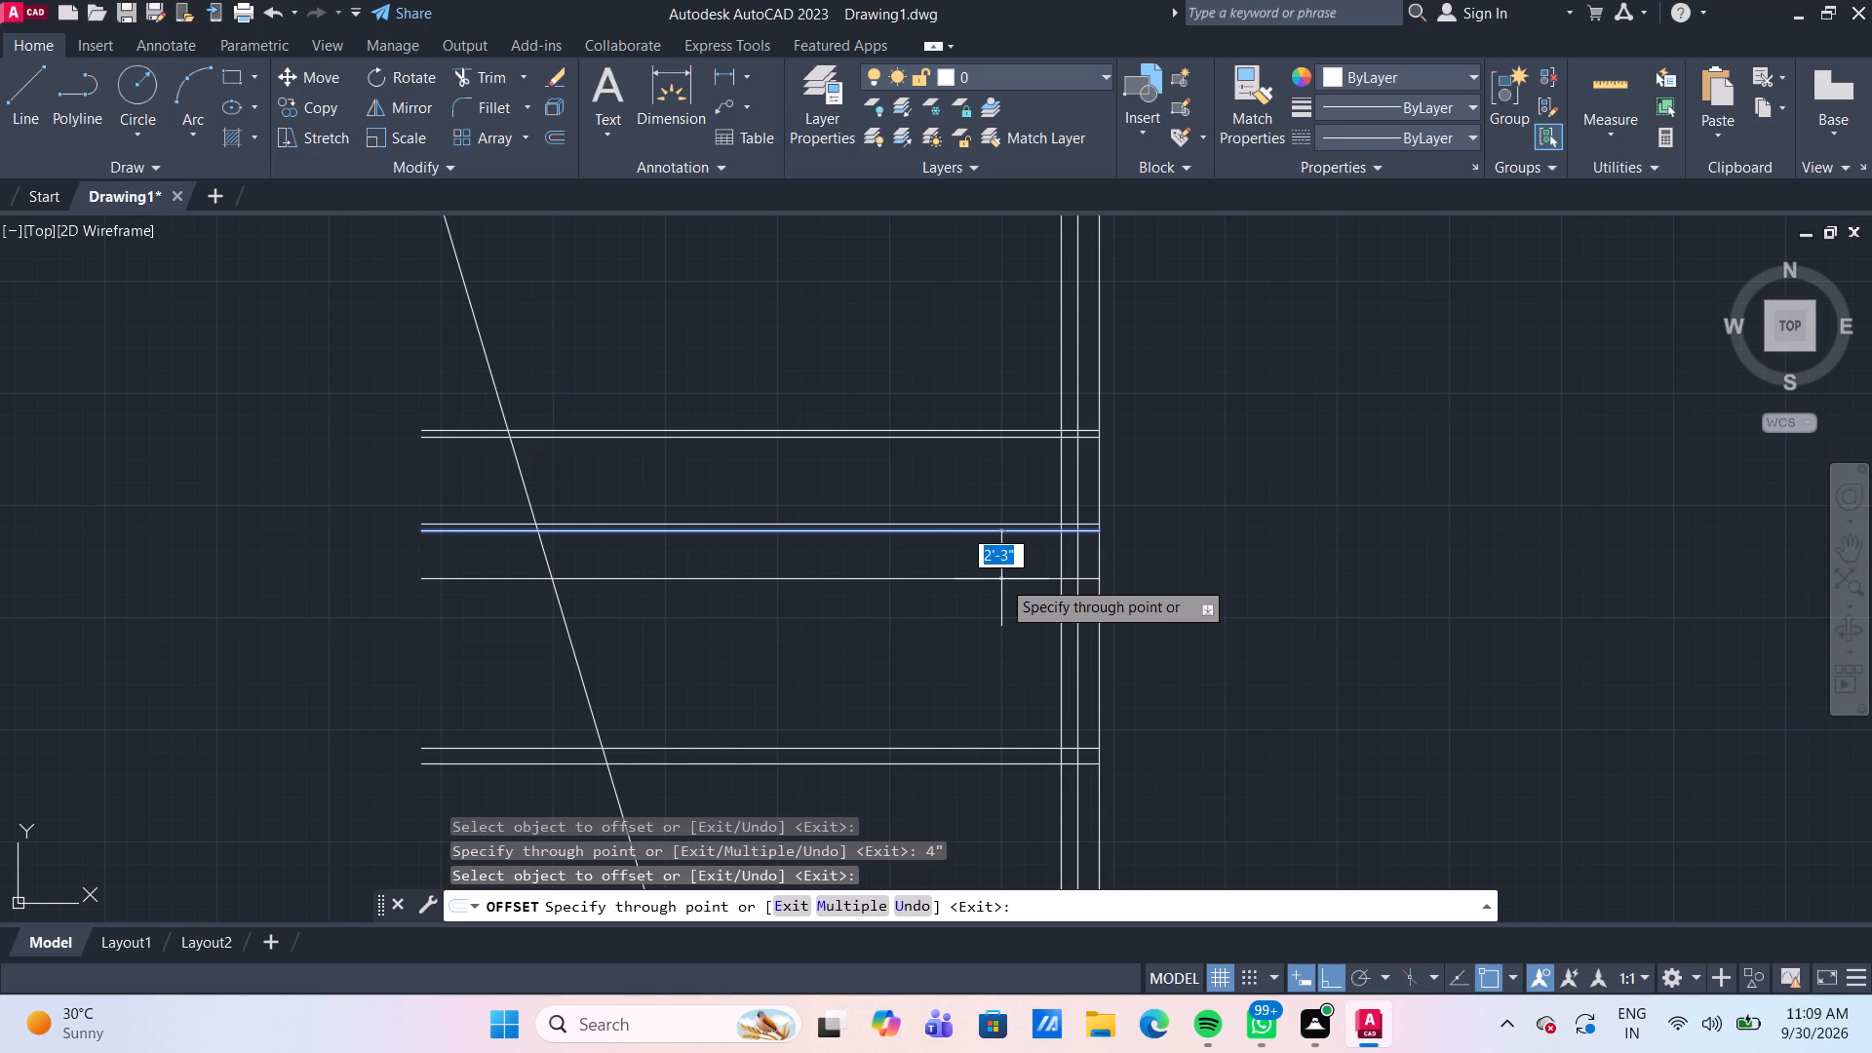
type("10")
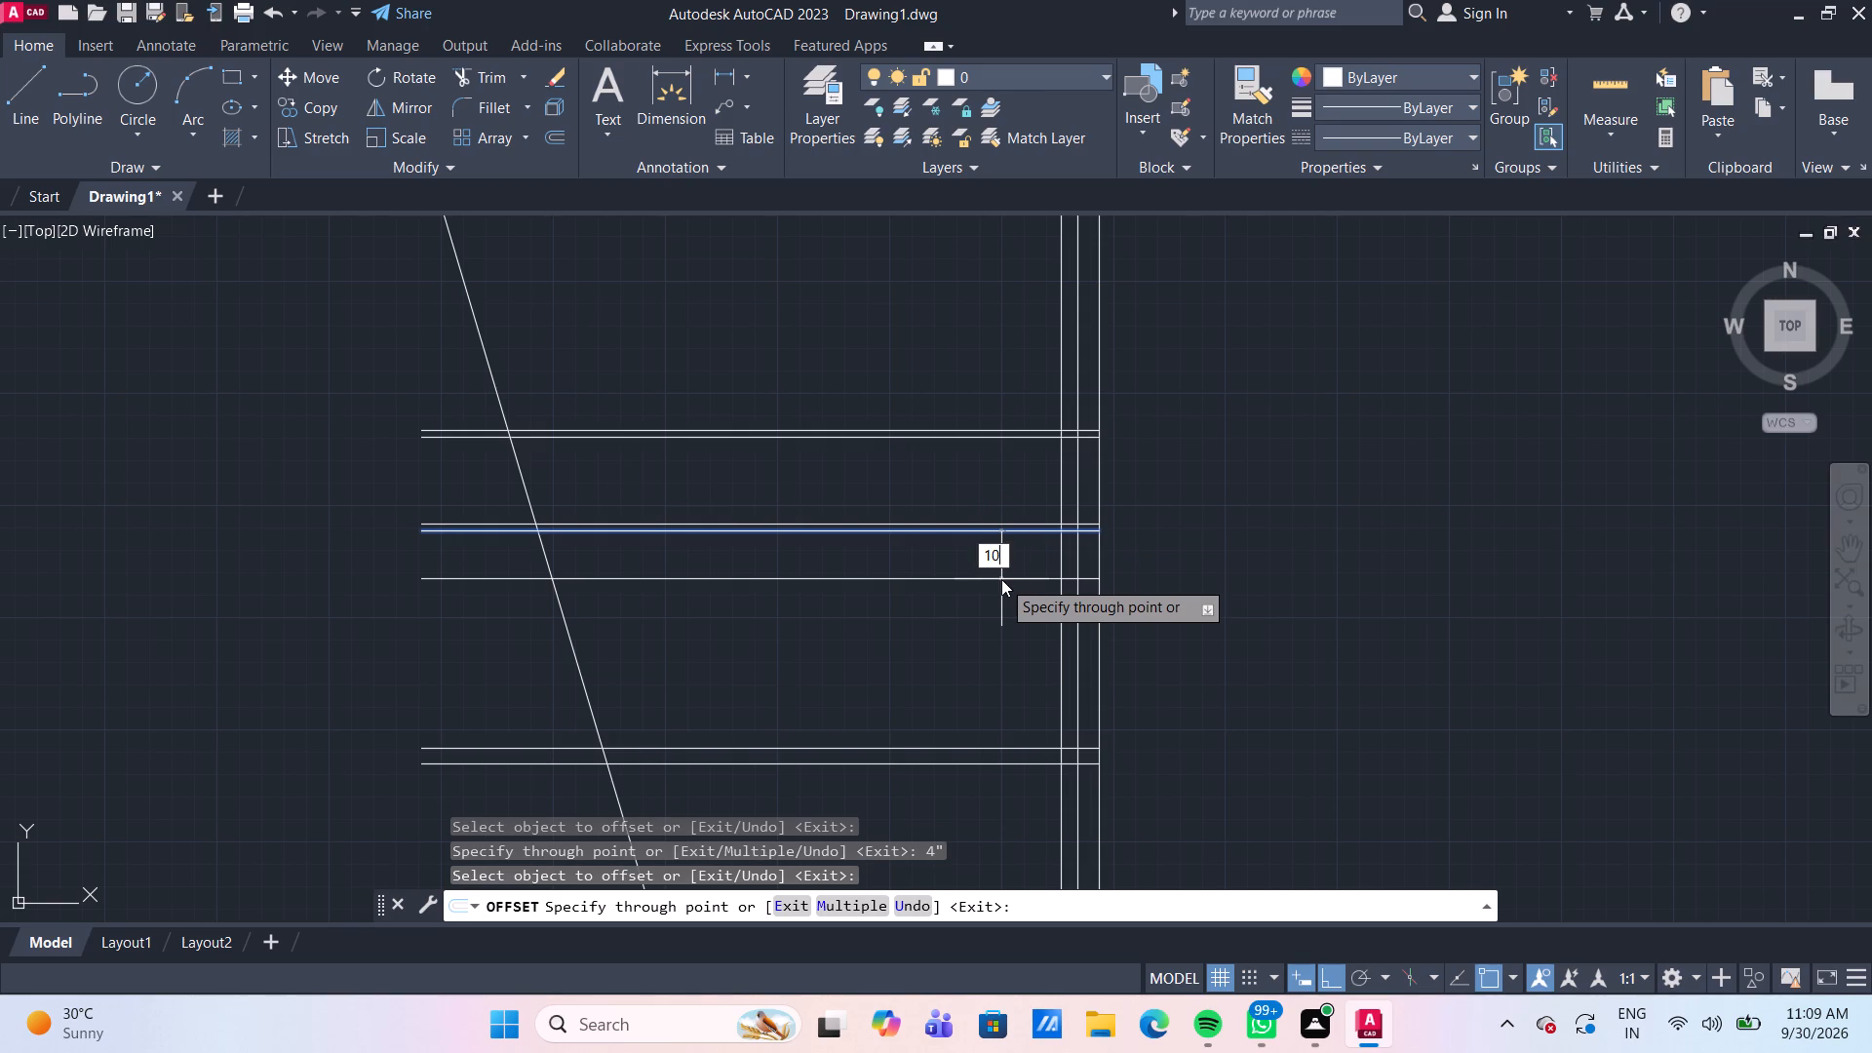
key("apostrophe")
key("Return")
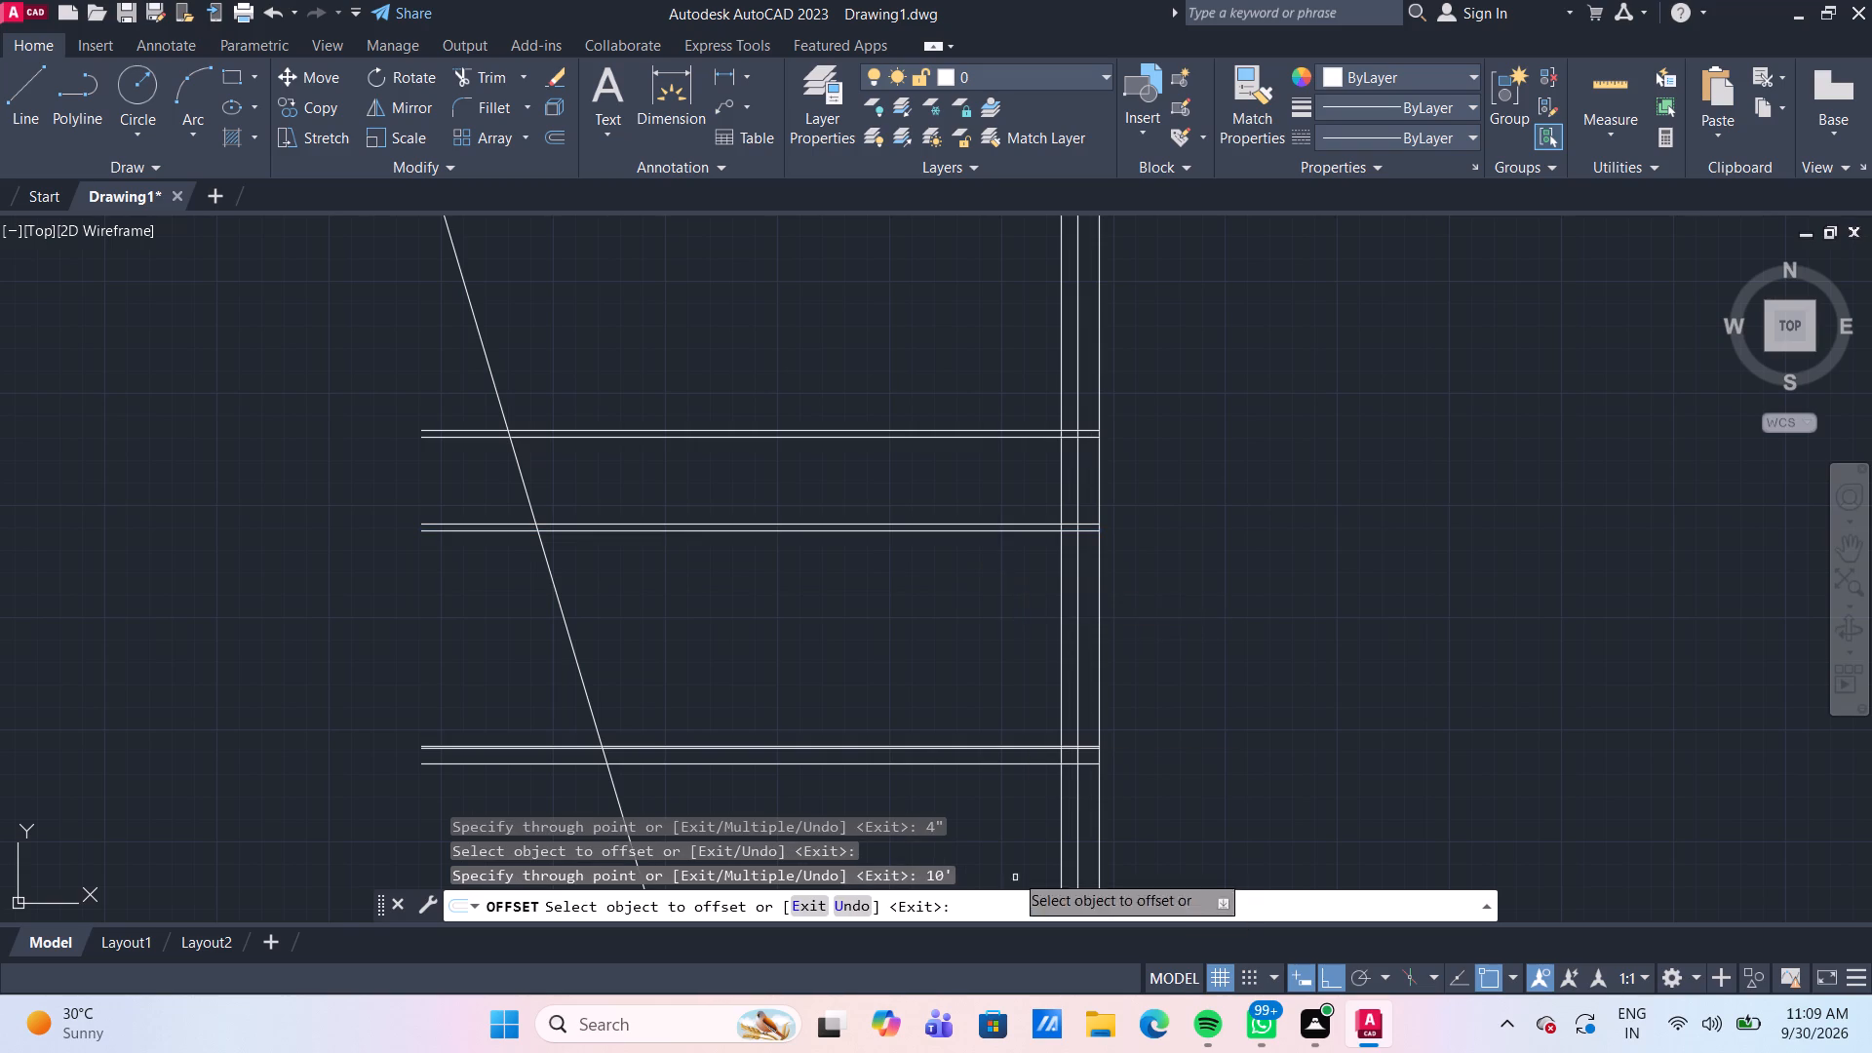
scroll(988, 707, "up", 1)
middle_click_drag(988, 707, 972, 522)
scroll(961, 590, "up", 2)
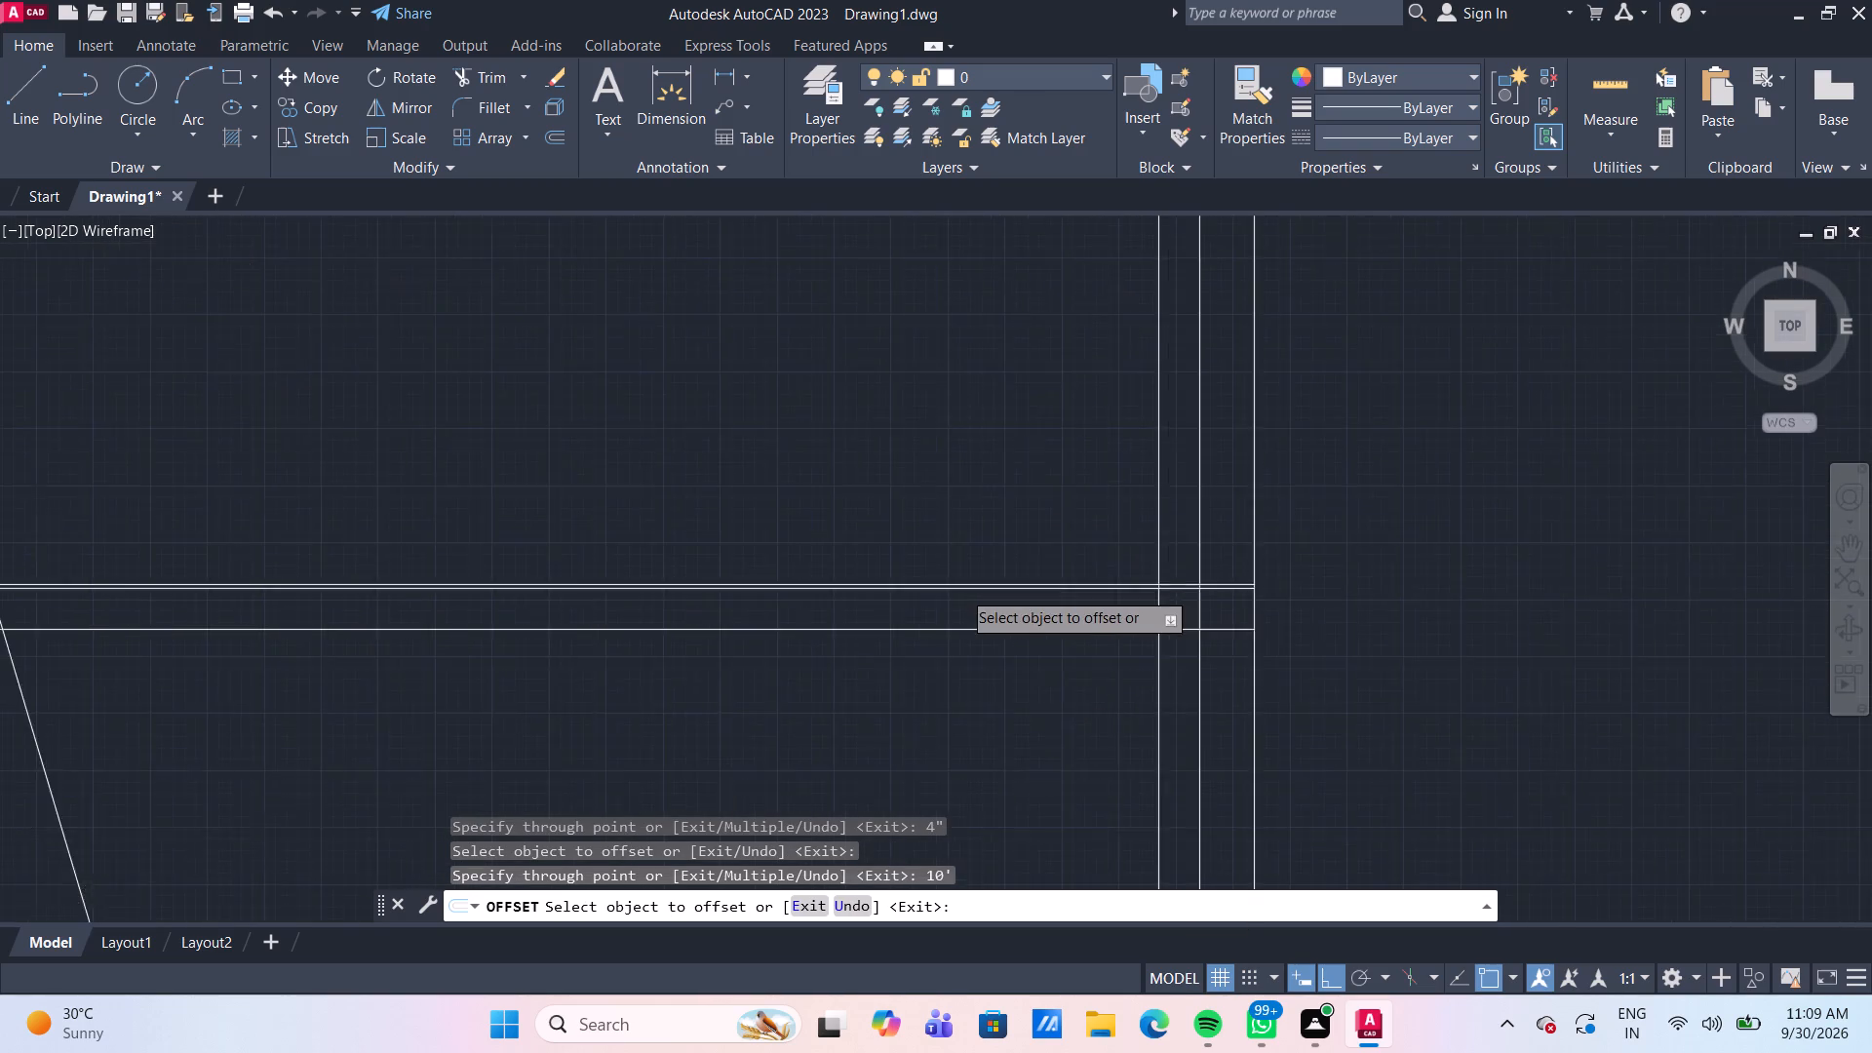
middle_click_drag(962, 590, 955, 541)
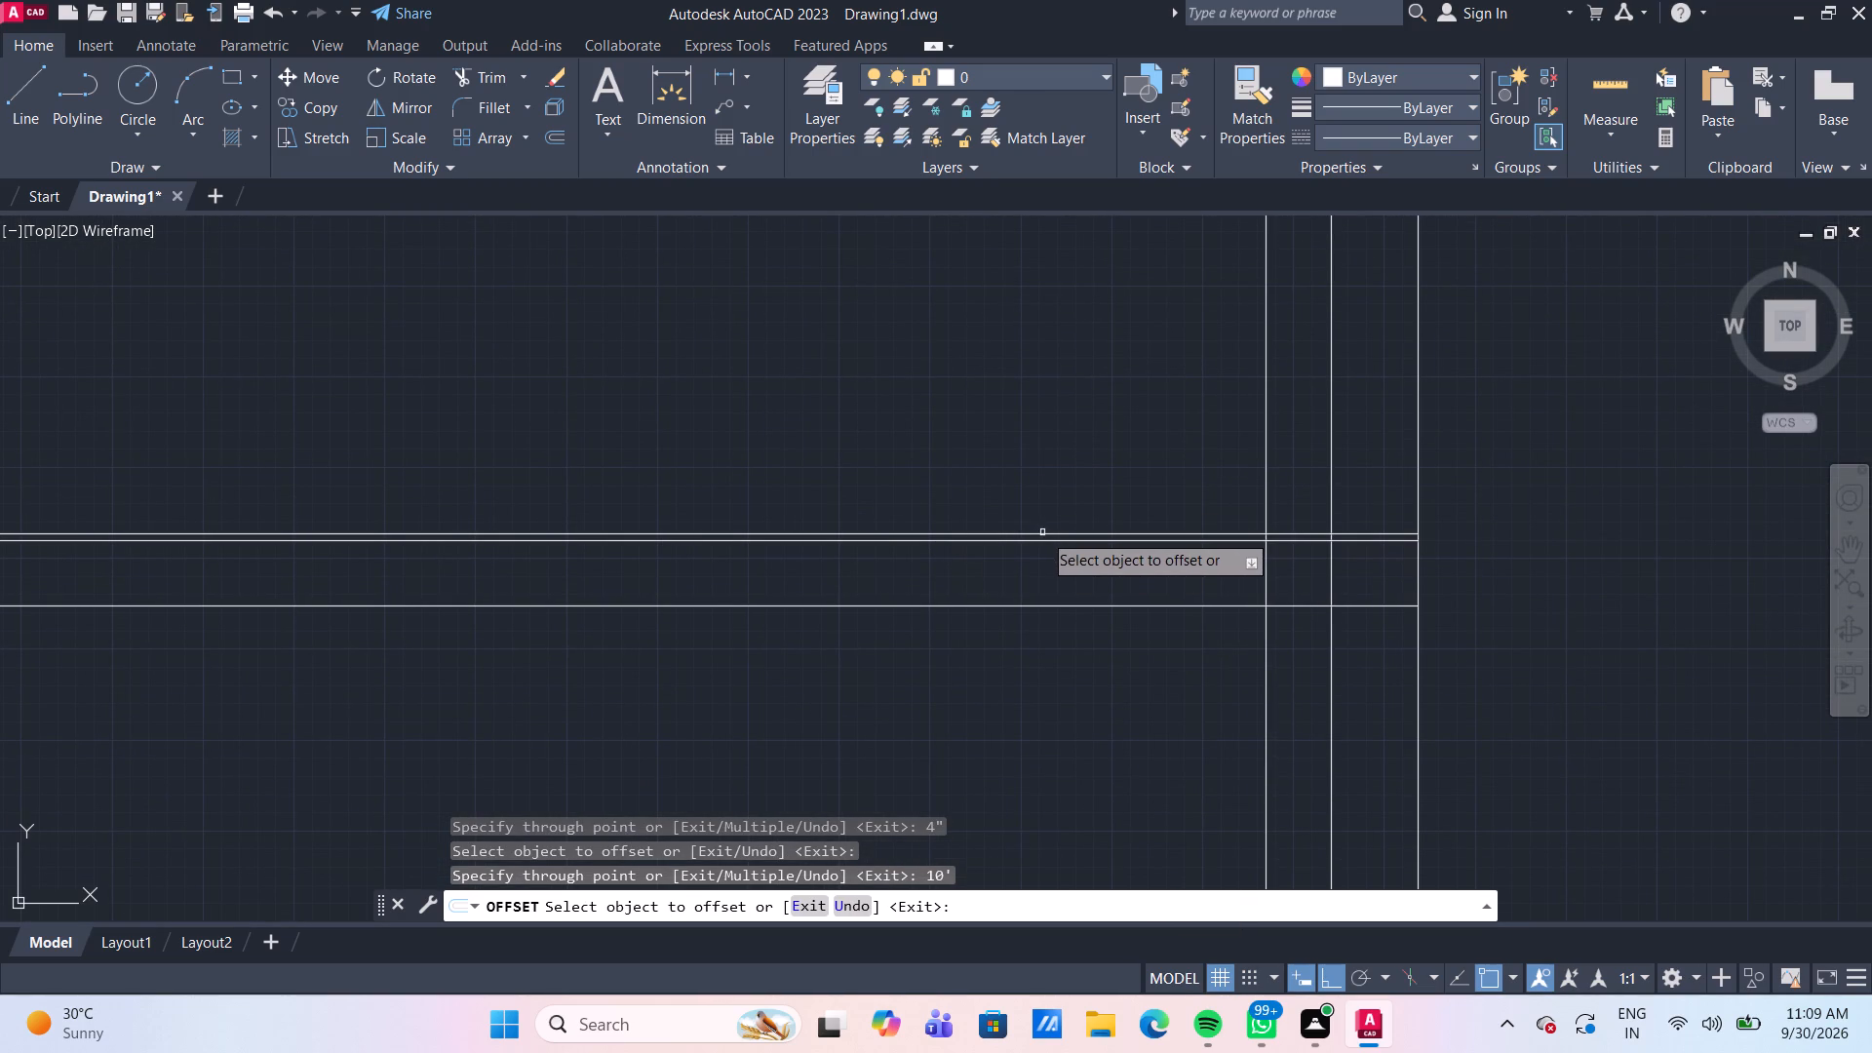
left_click(1042, 532)
type("9\"")
key("Return")
key("Escape")
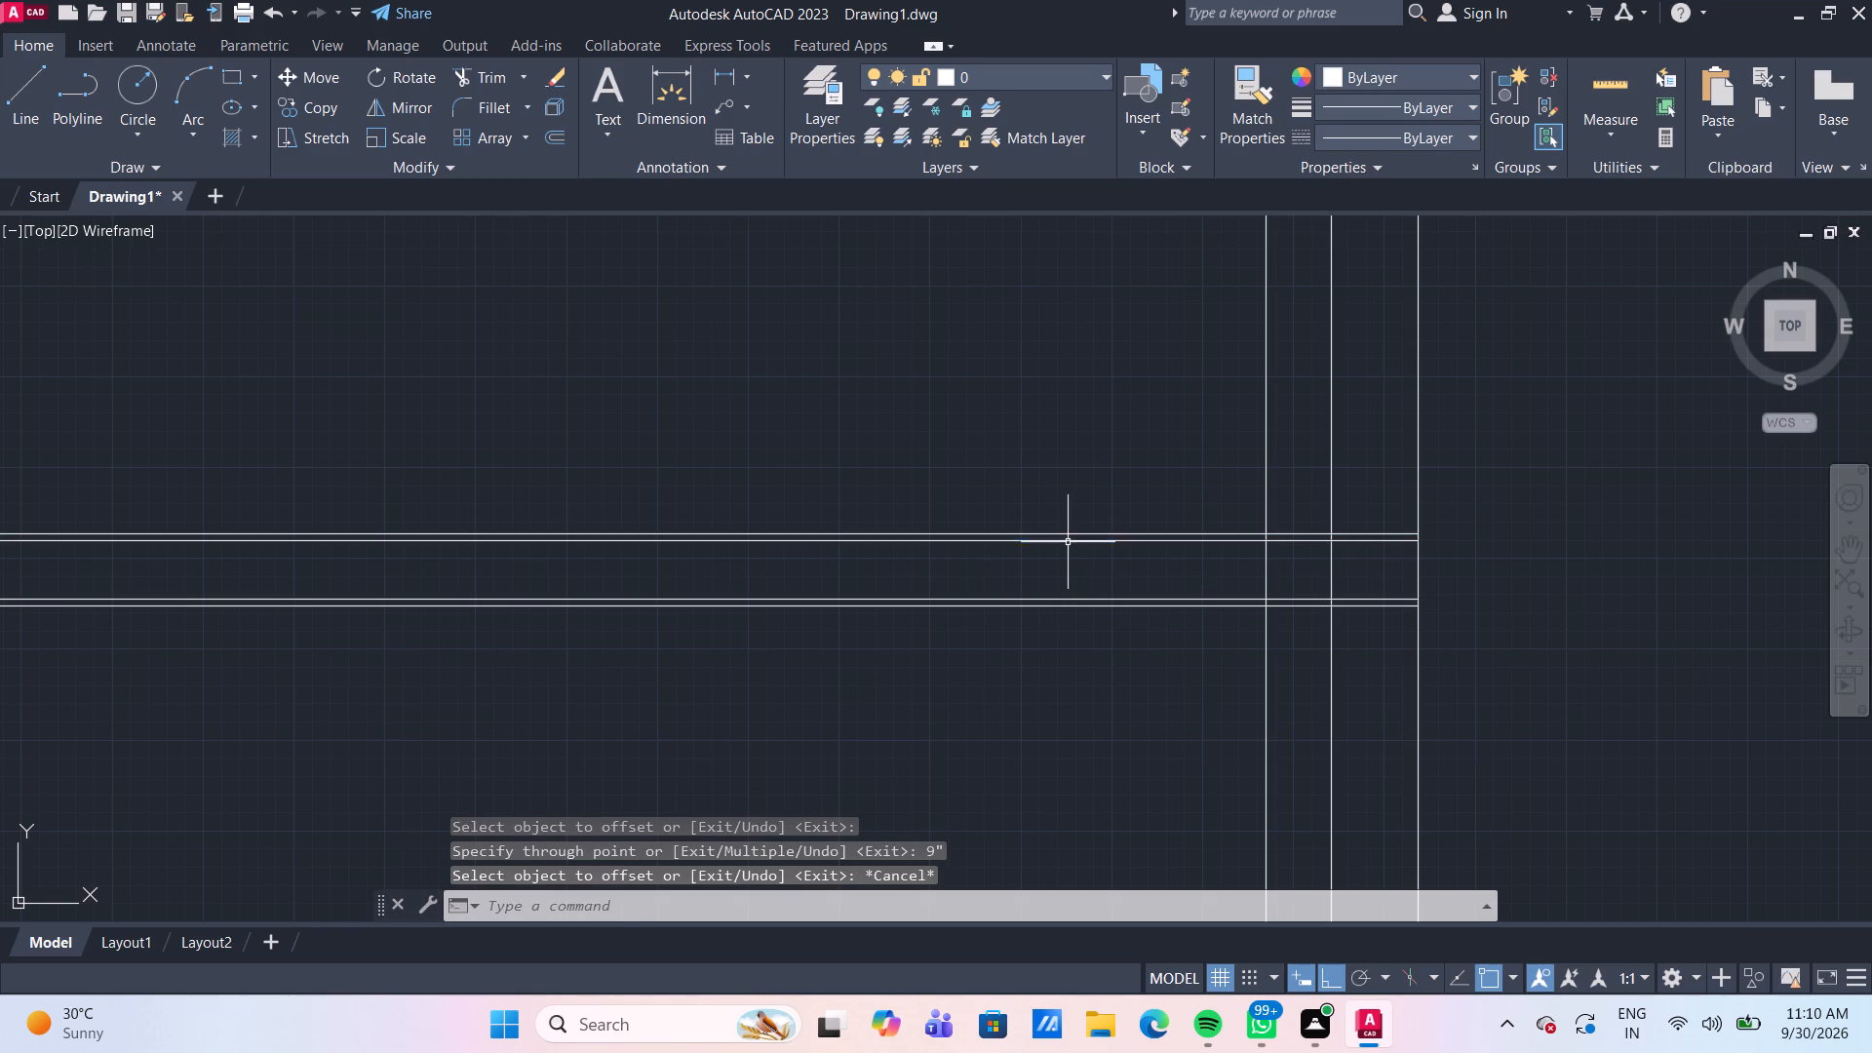
Erase the two old wall lines lying just below the newly offset 9" wall pair's lines.
left_click(1068, 542)
left_click(1086, 607)
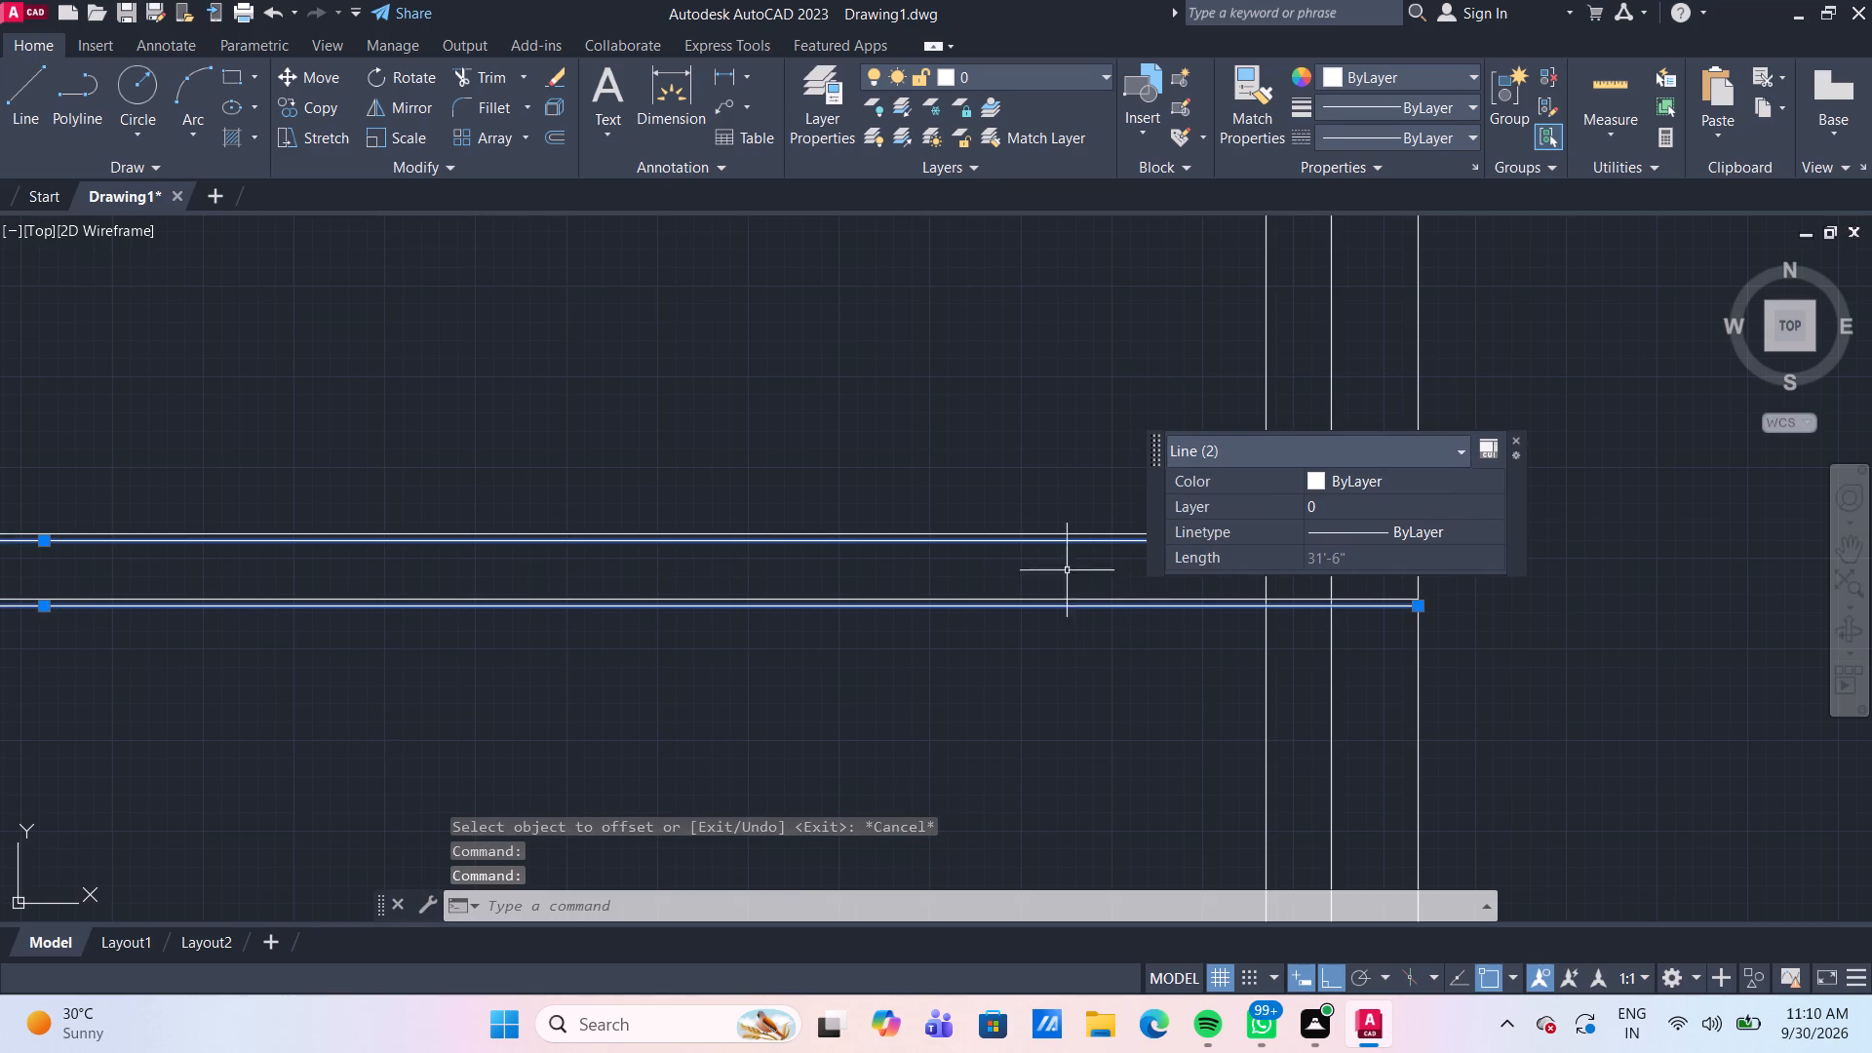
key("Delete")
Trim the plan's upper-right wall corner: both inner verticals above the upper wall line, and the two horizontal wall lines past the outer wall vertical.
scroll(1031, 468, "down", 4)
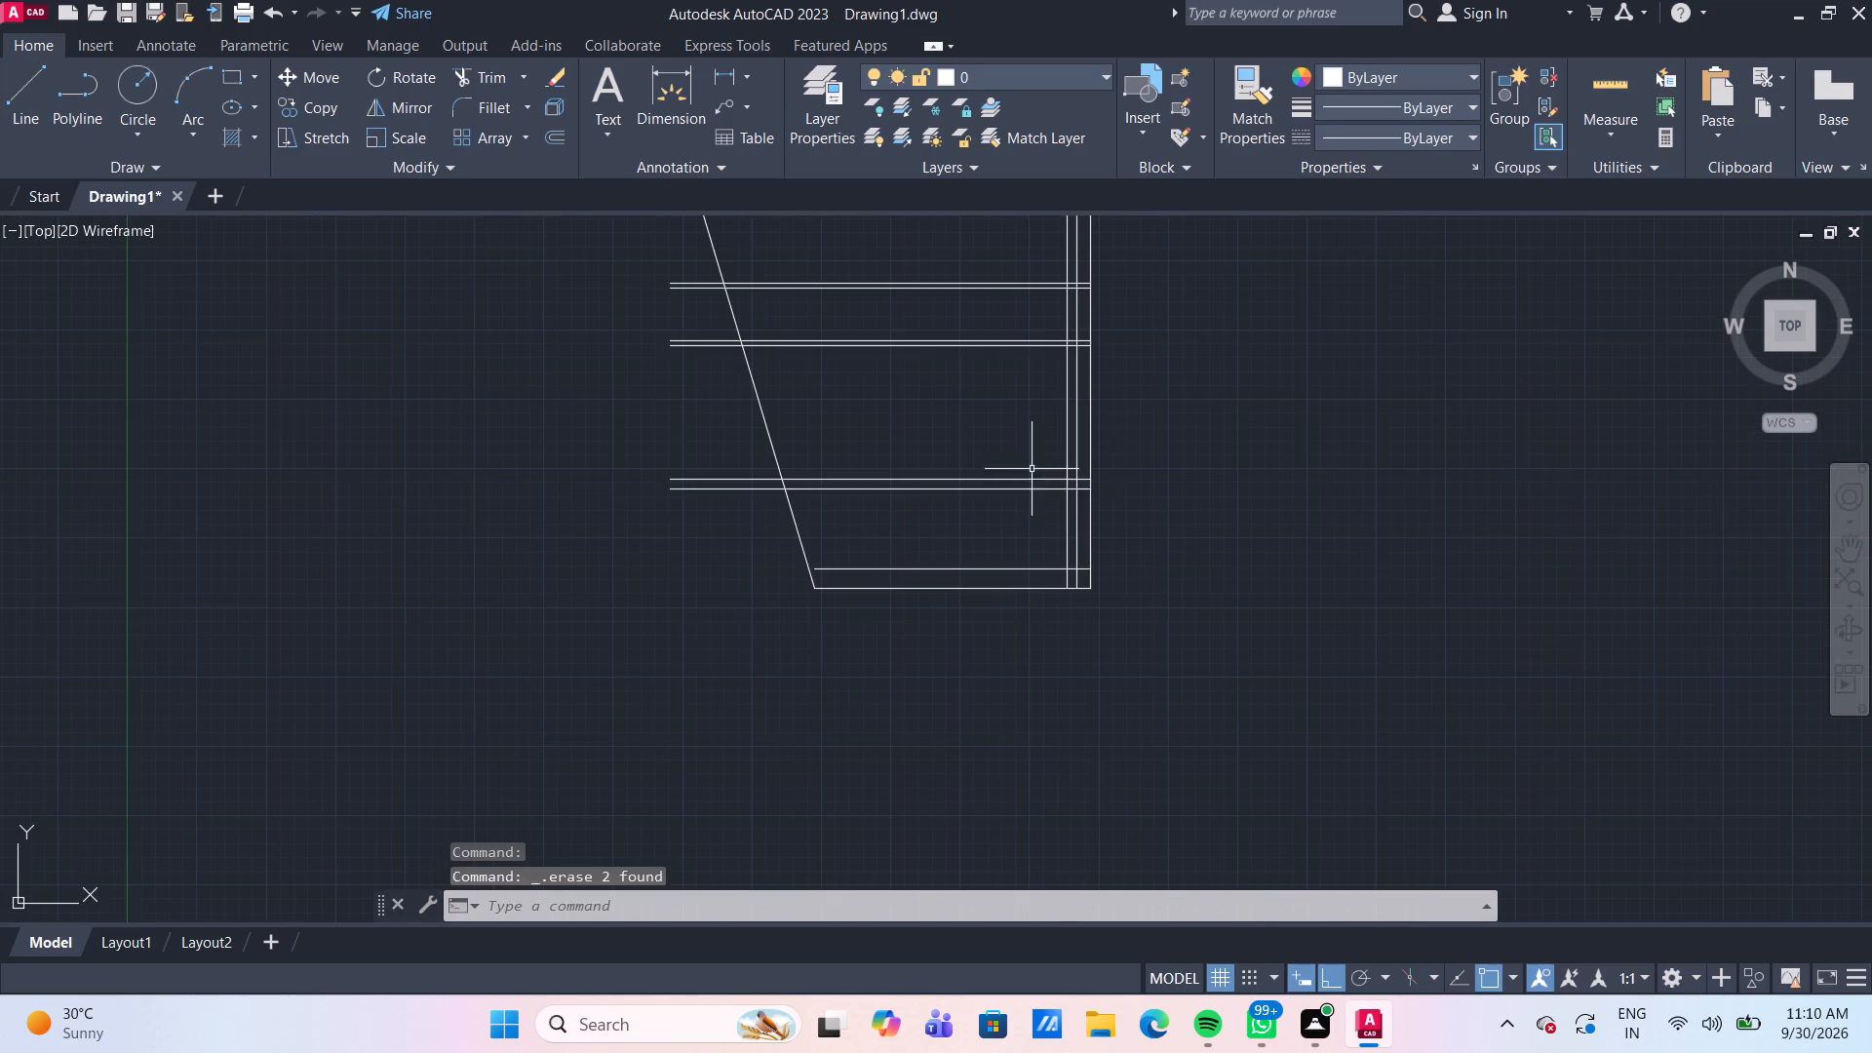
middle_click_drag(1169, 409, 1121, 607)
scroll(1164, 439, "down", 1)
scroll(1131, 472, "up", 2)
middle_click_drag(1134, 472, 1128, 441)
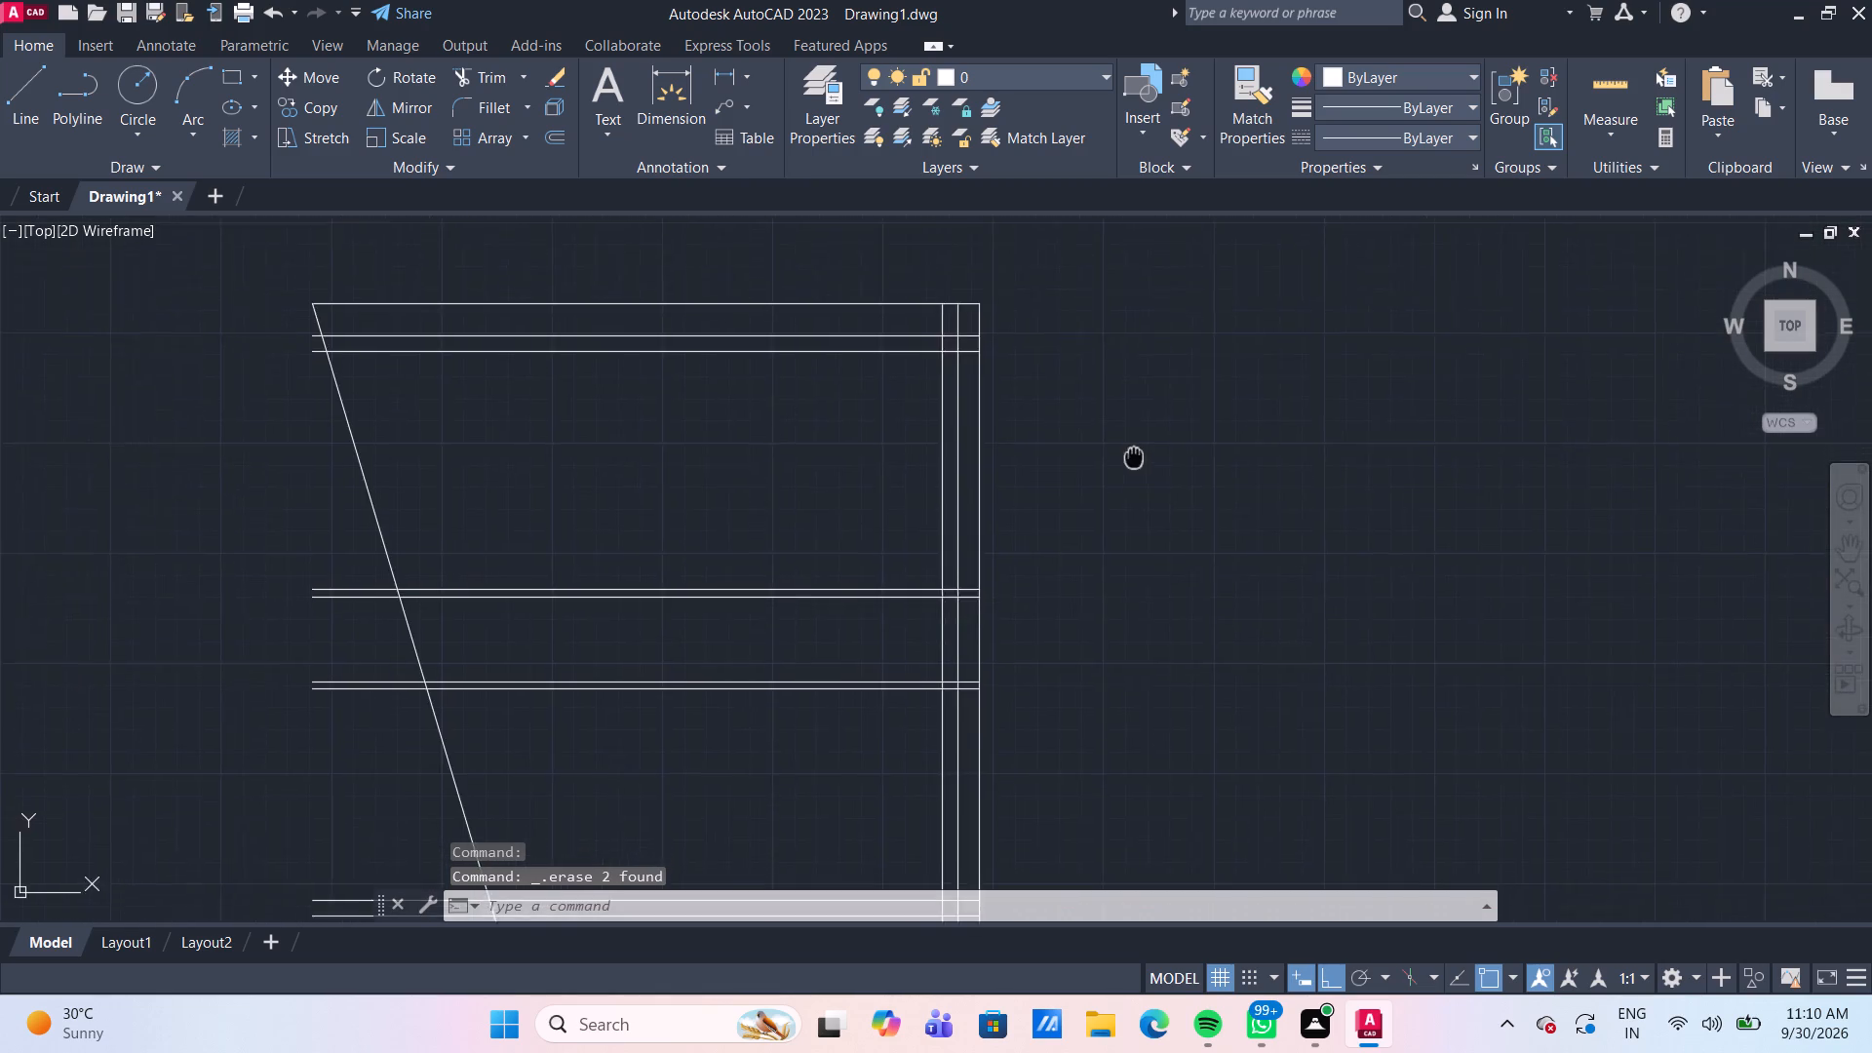
middle_click_drag(1128, 441, 1130, 426)
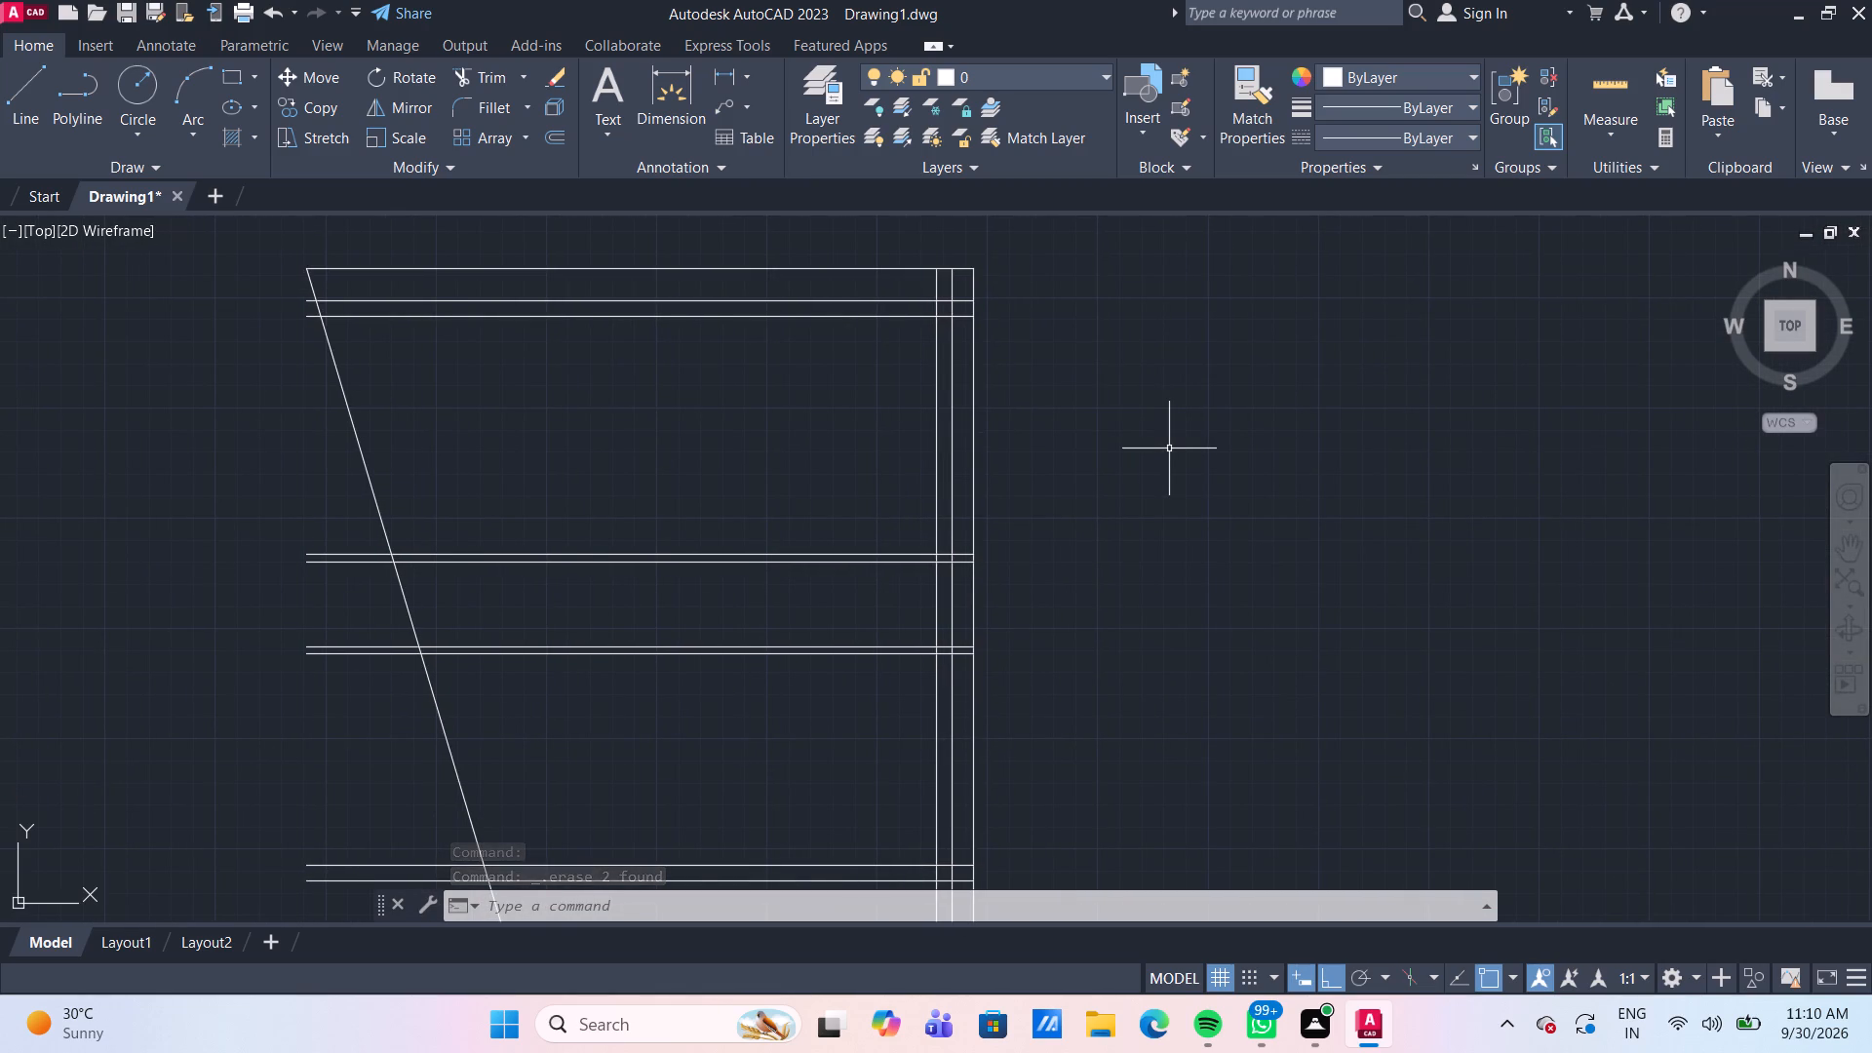
type("TR")
key("Return")
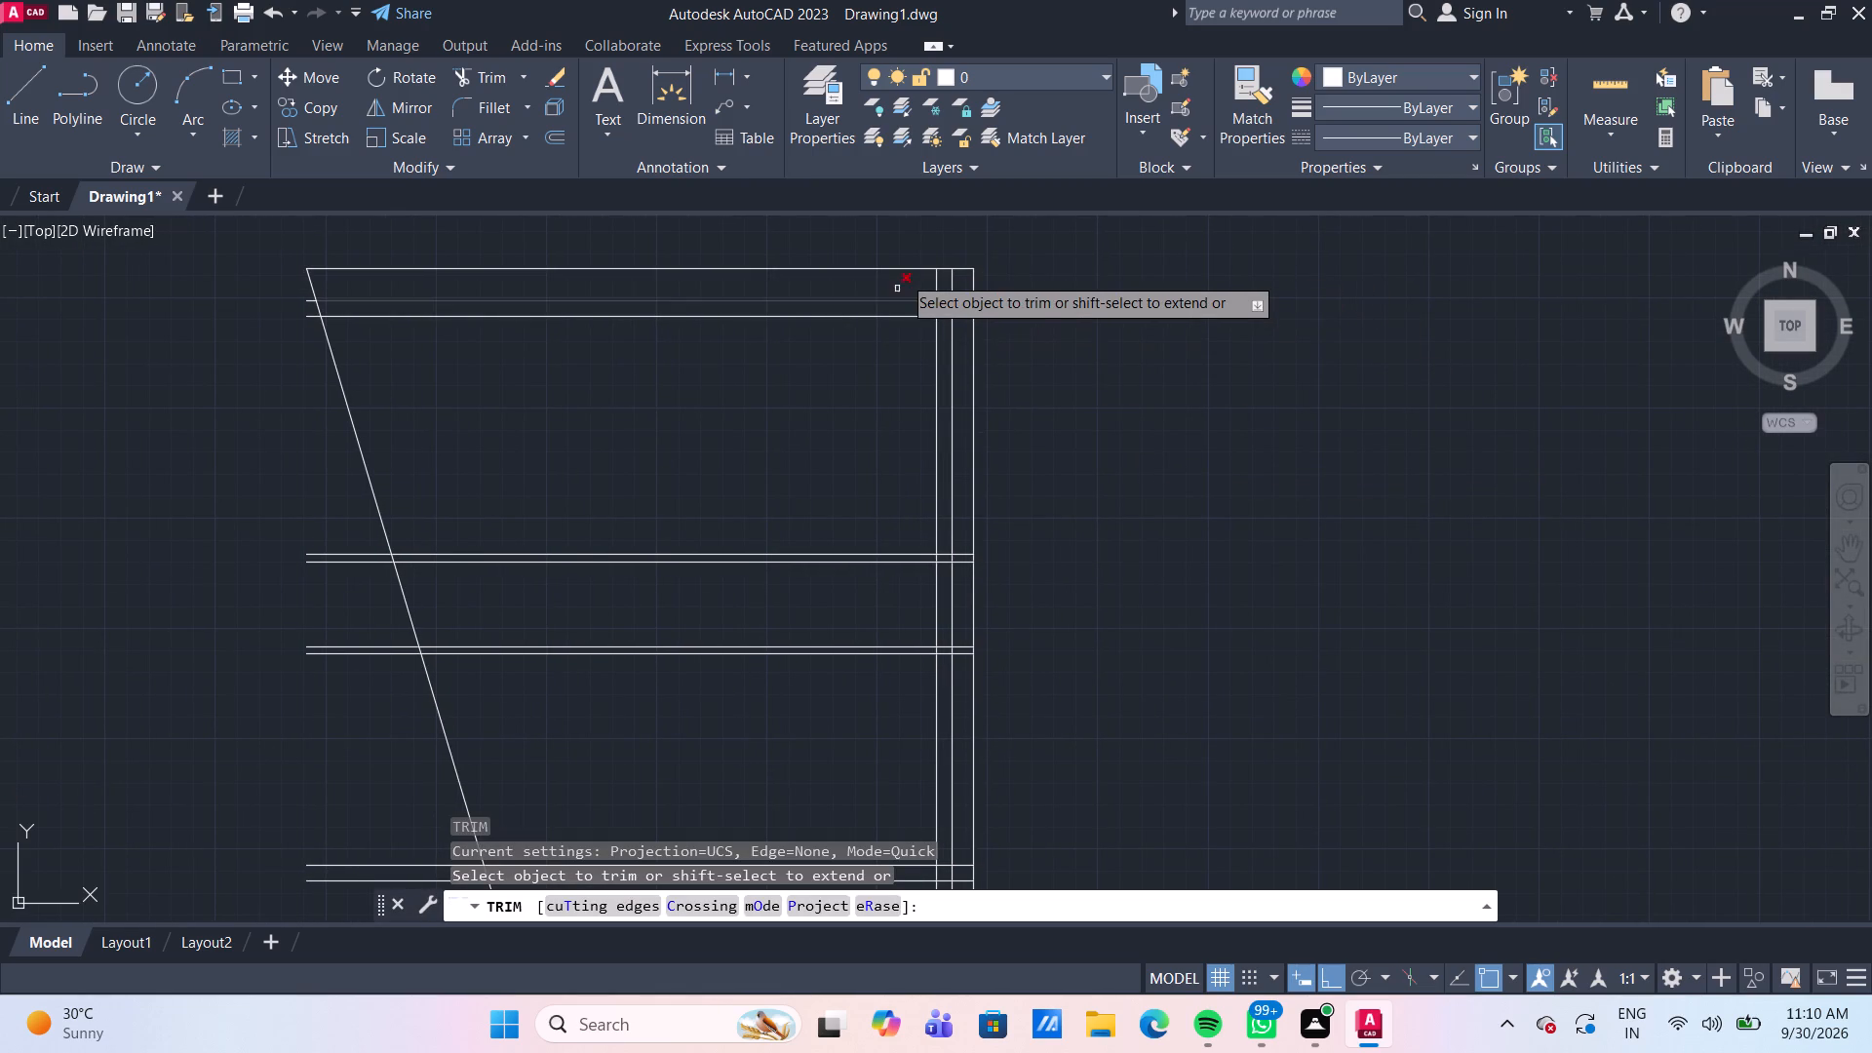
left_click(918, 278)
left_click(952, 292)
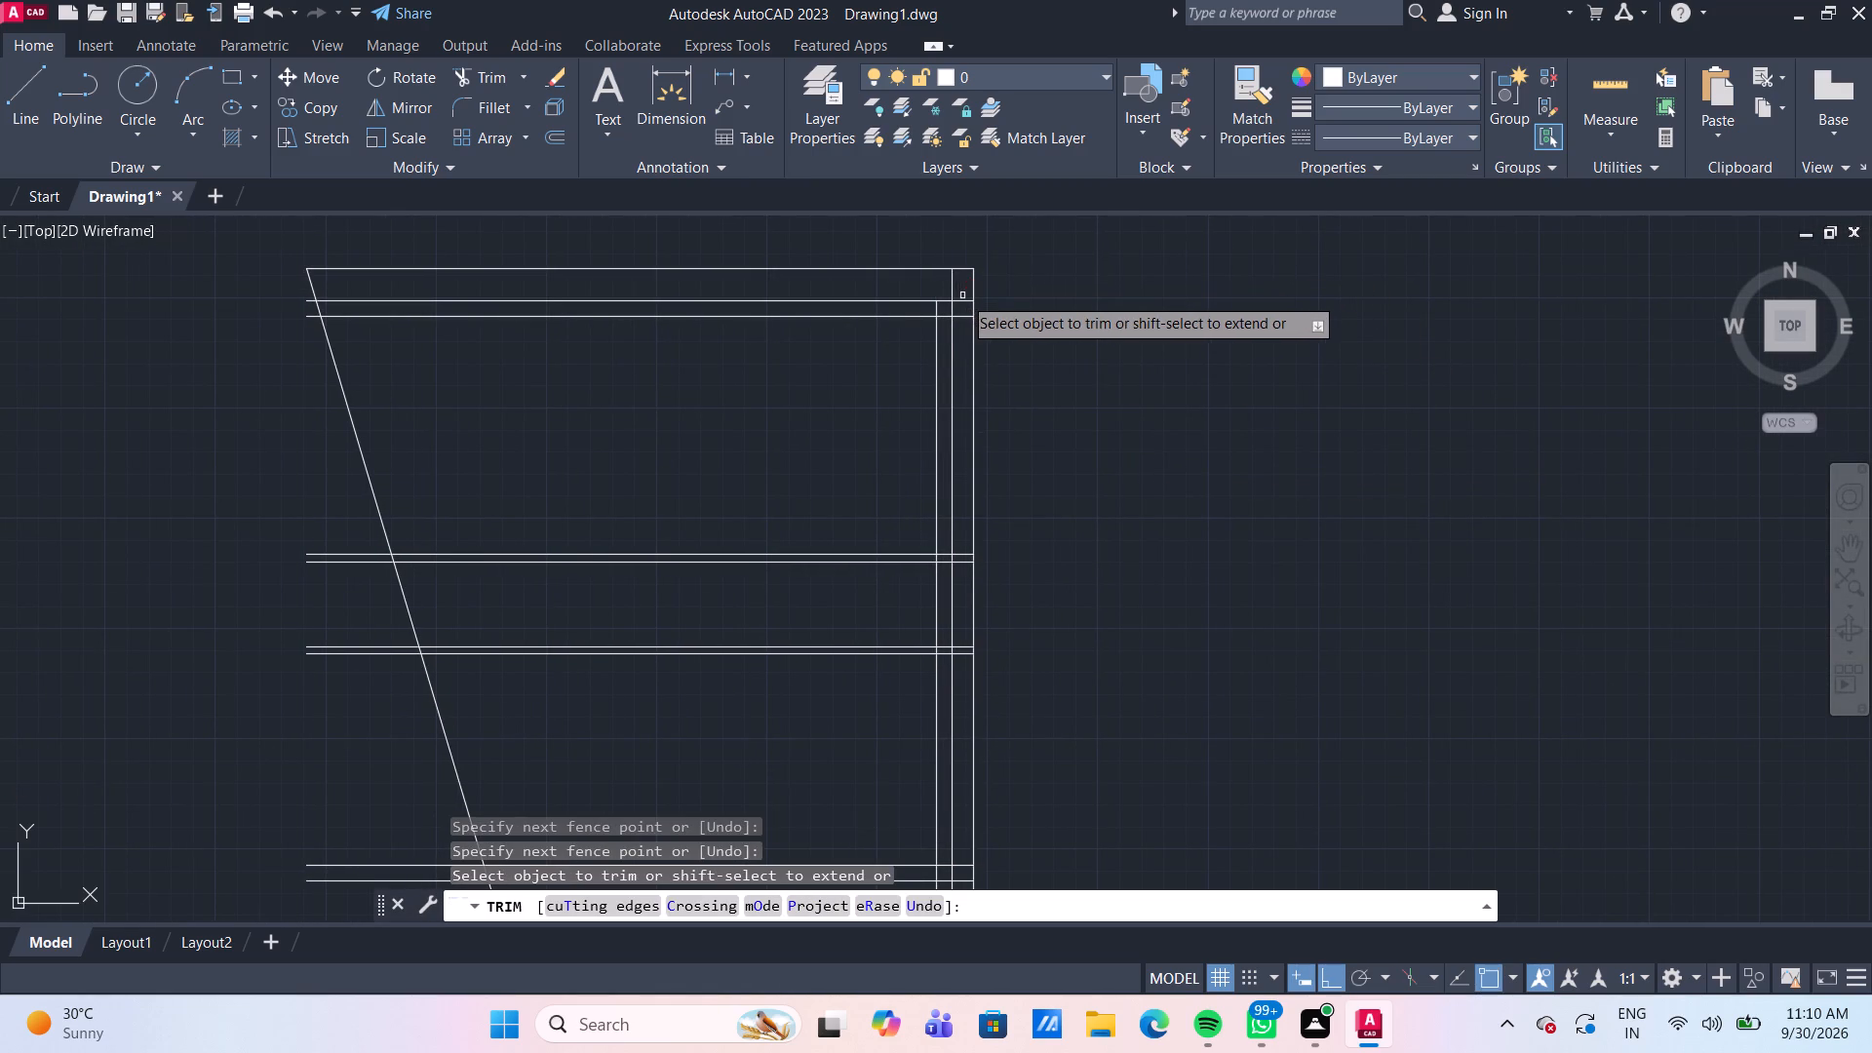
left_click(962, 295)
left_click(943, 287)
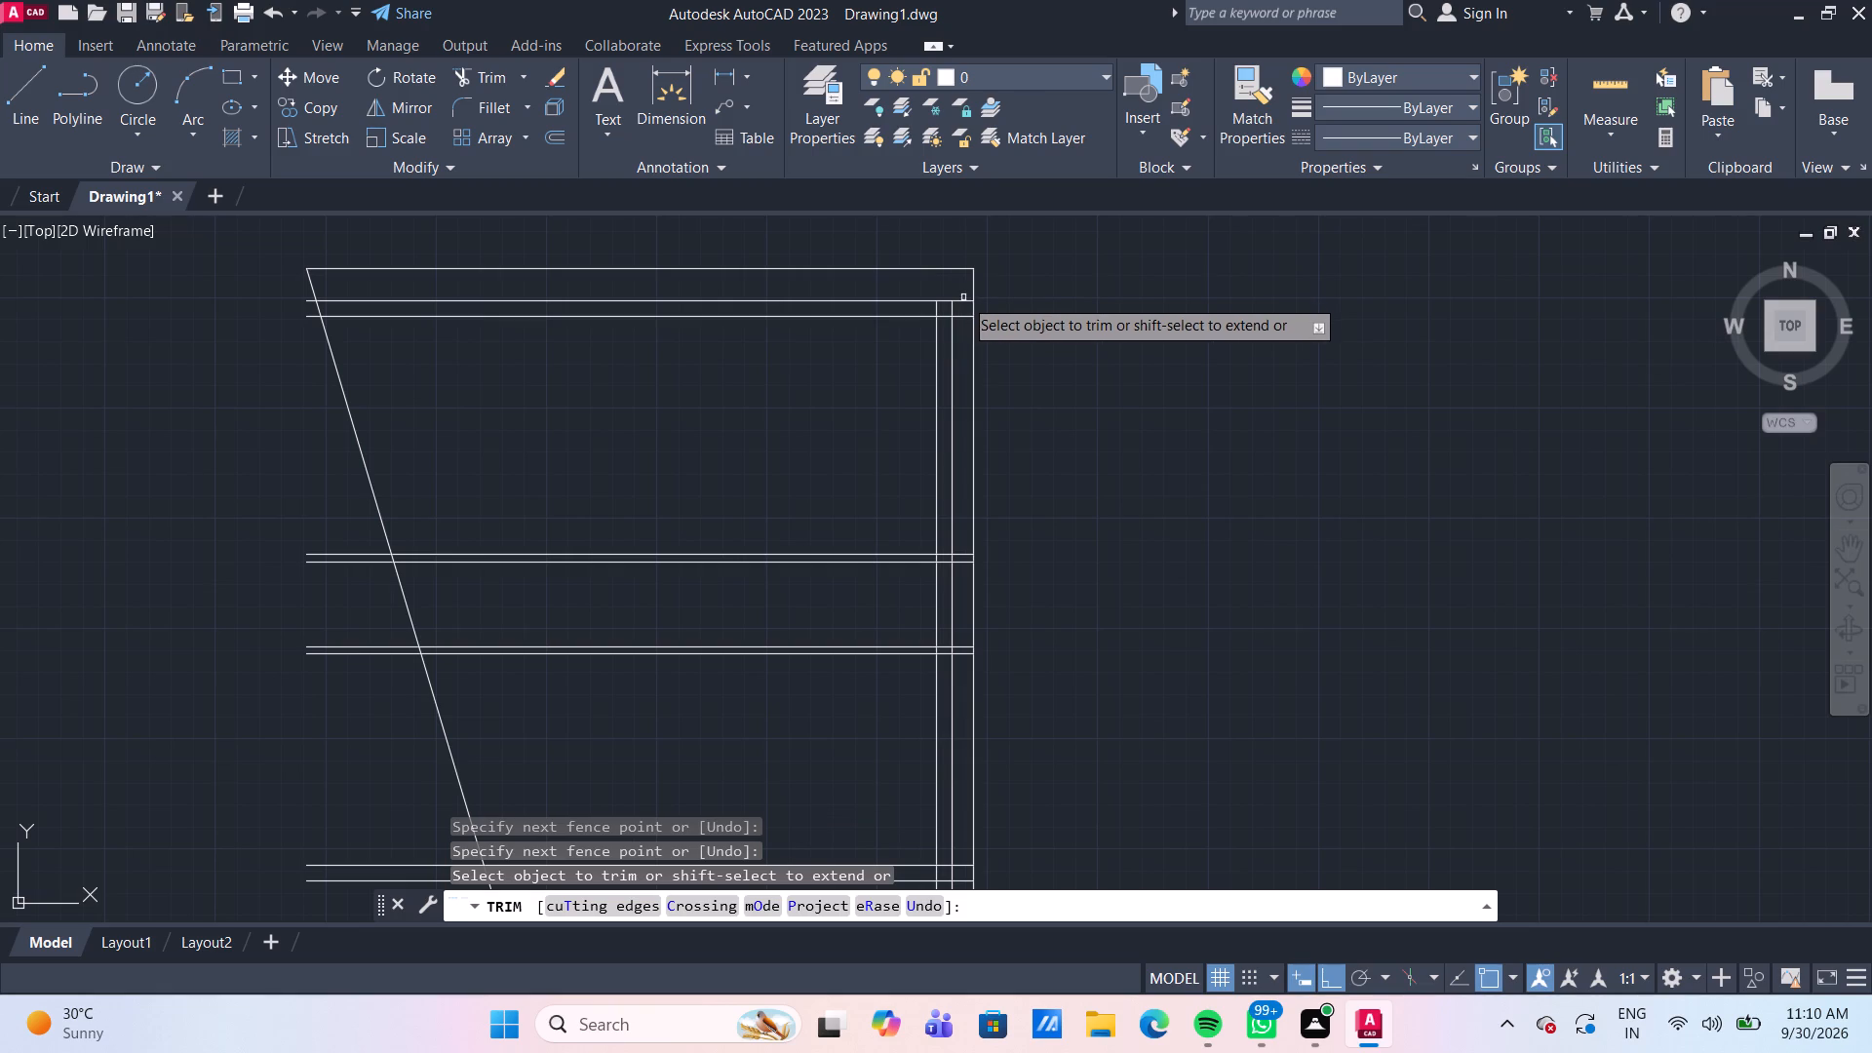
left_click(962, 296)
left_click(968, 338)
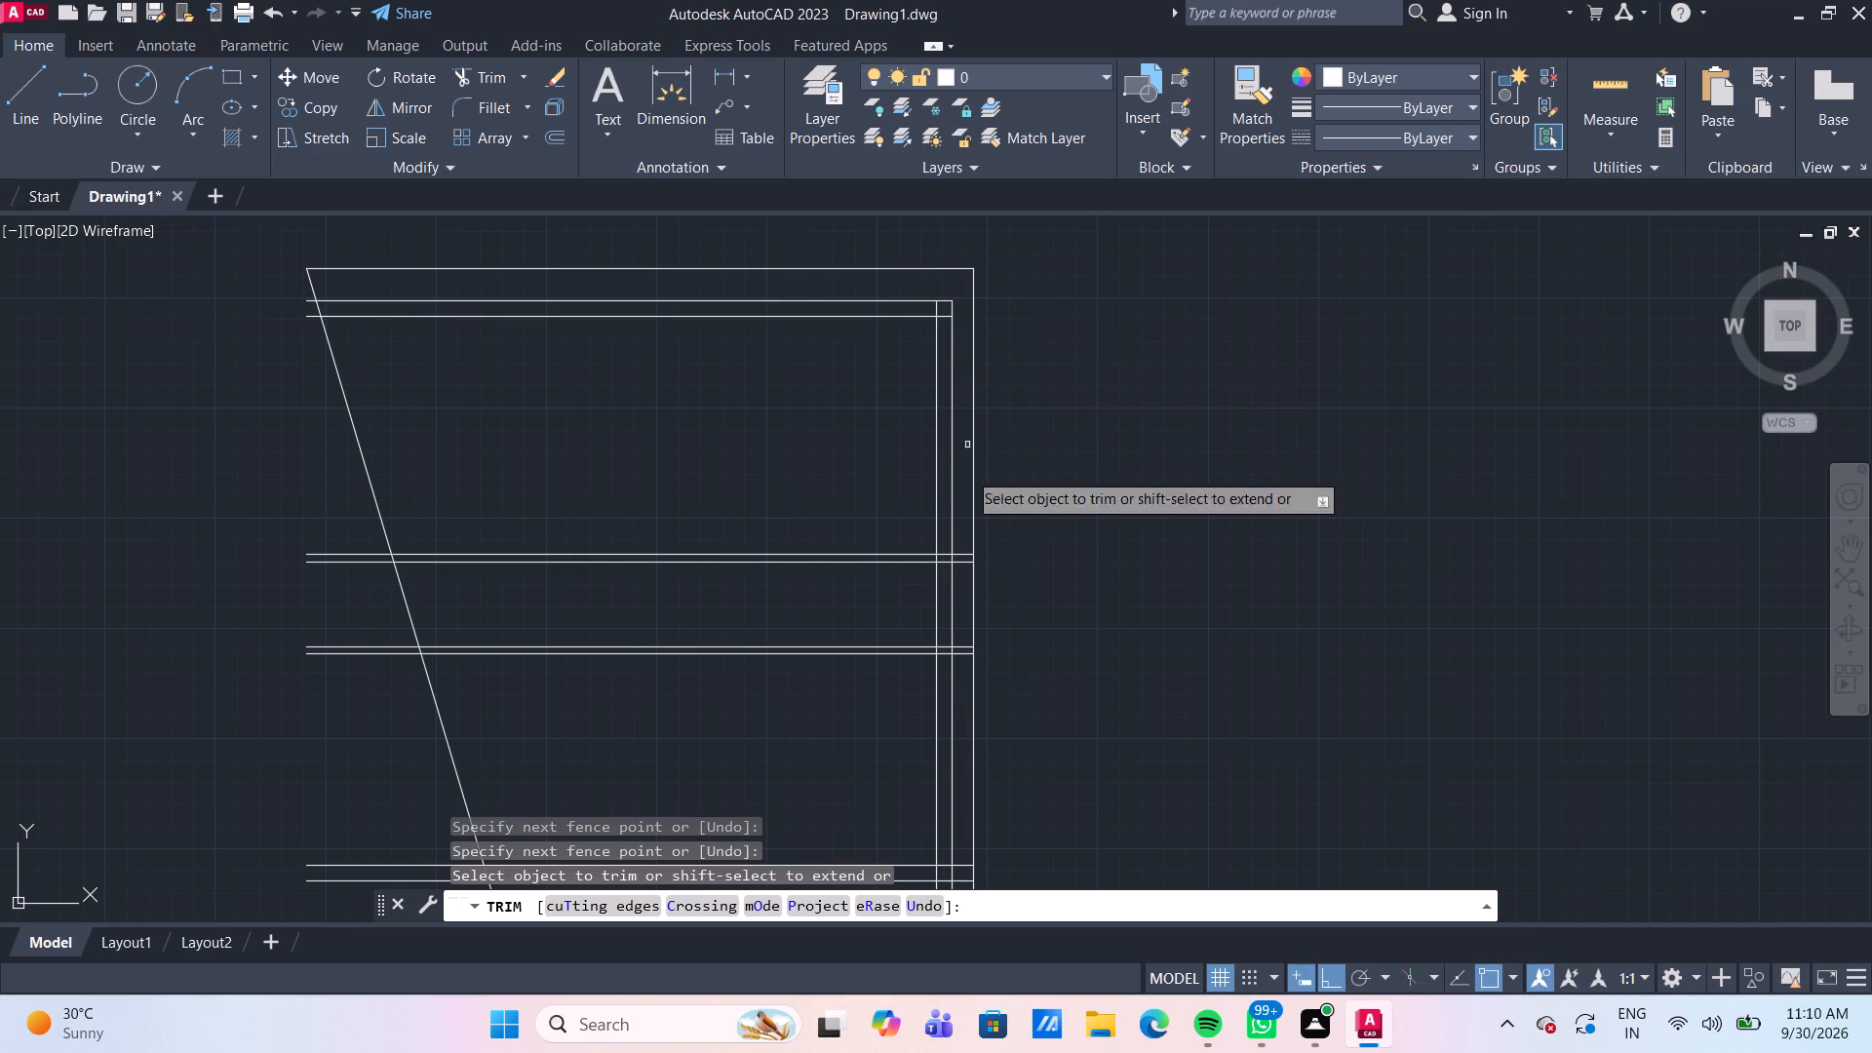
Trim the right-hand ends of both partition pairs where they extend past the outer vertical wall line.
left_click(964, 546)
left_click(960, 576)
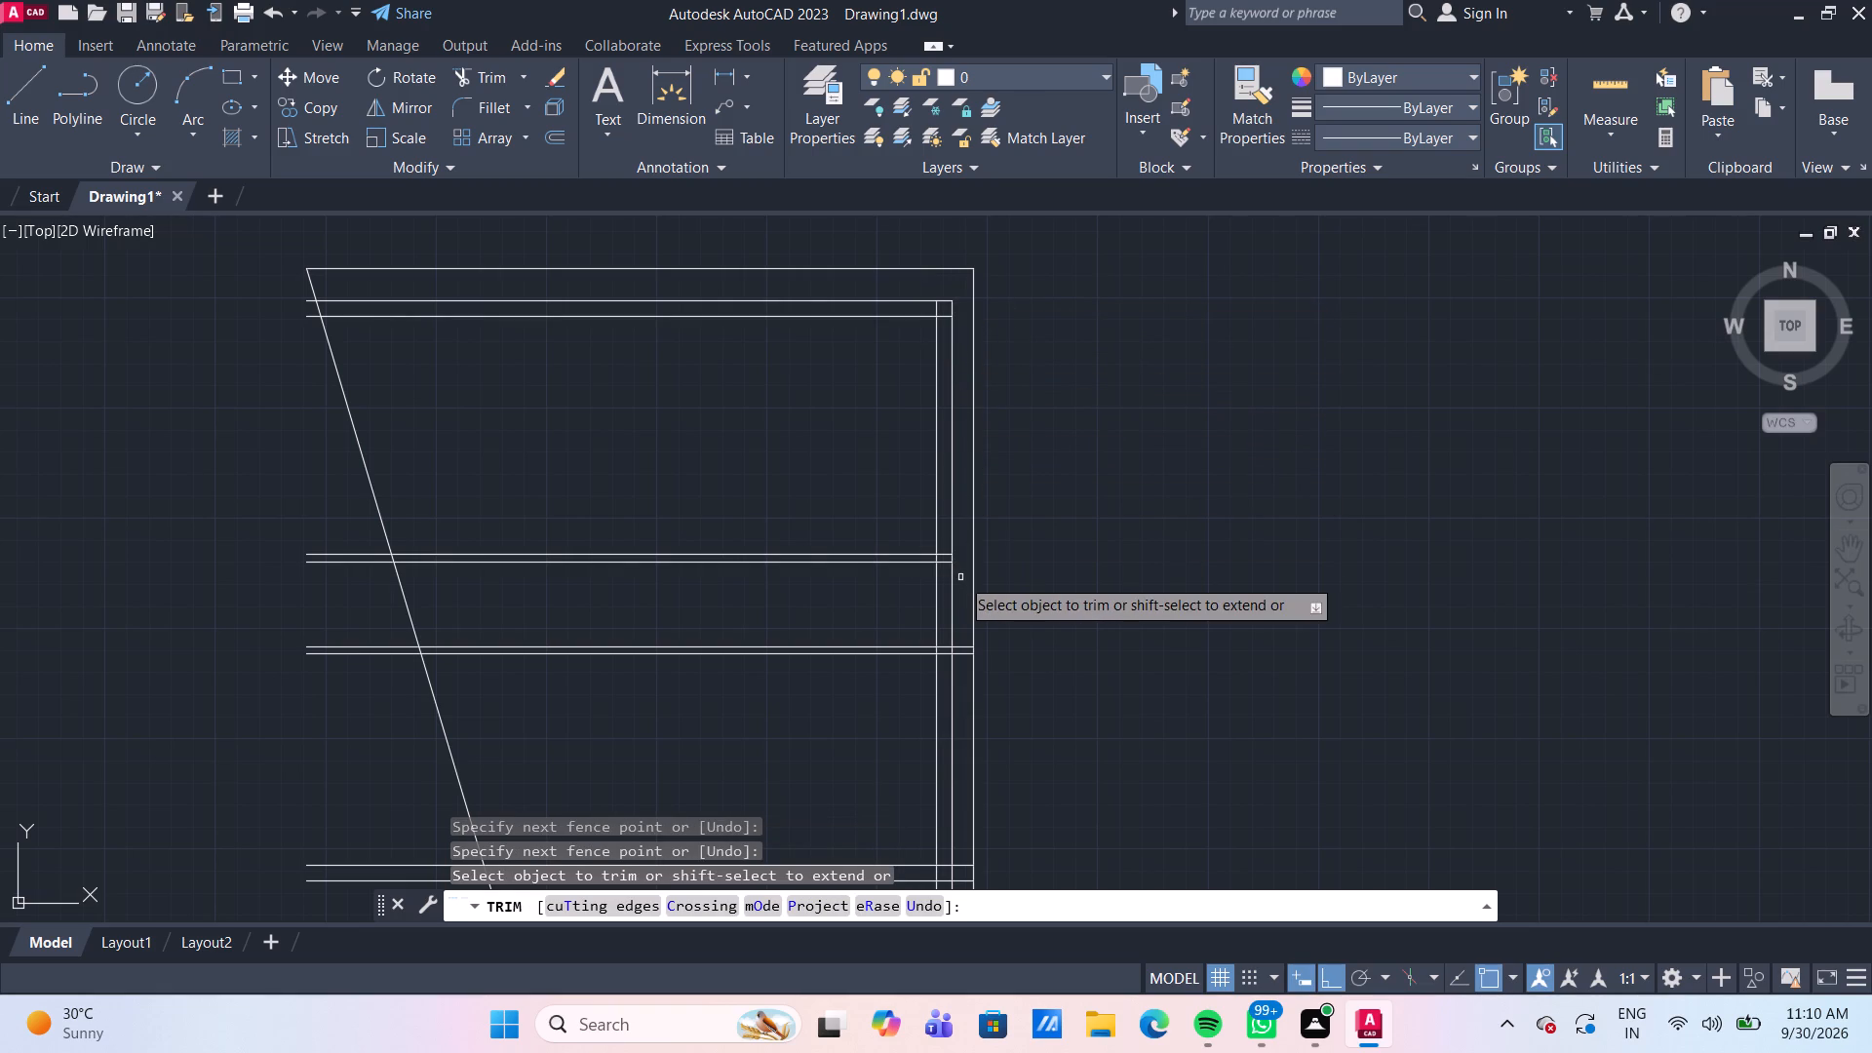
middle_click_drag(1029, 566, 1026, 418)
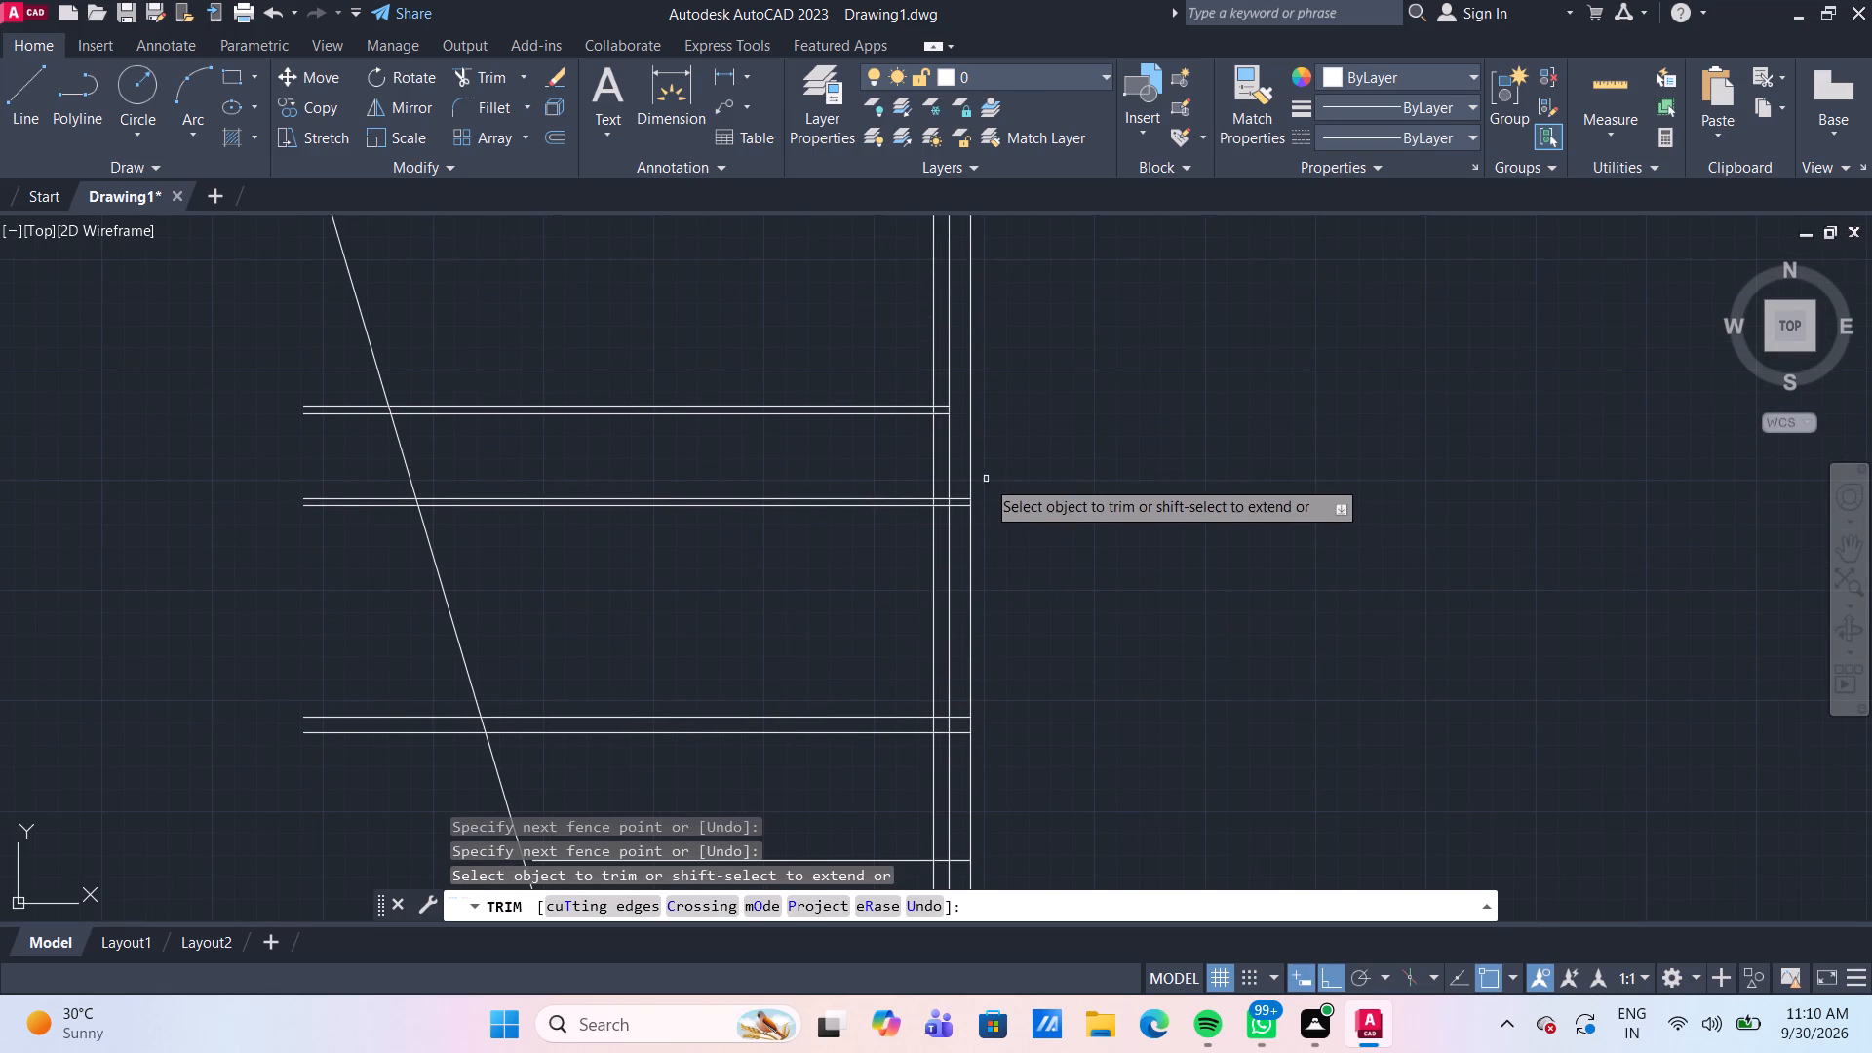
left_click(957, 484)
left_click(958, 532)
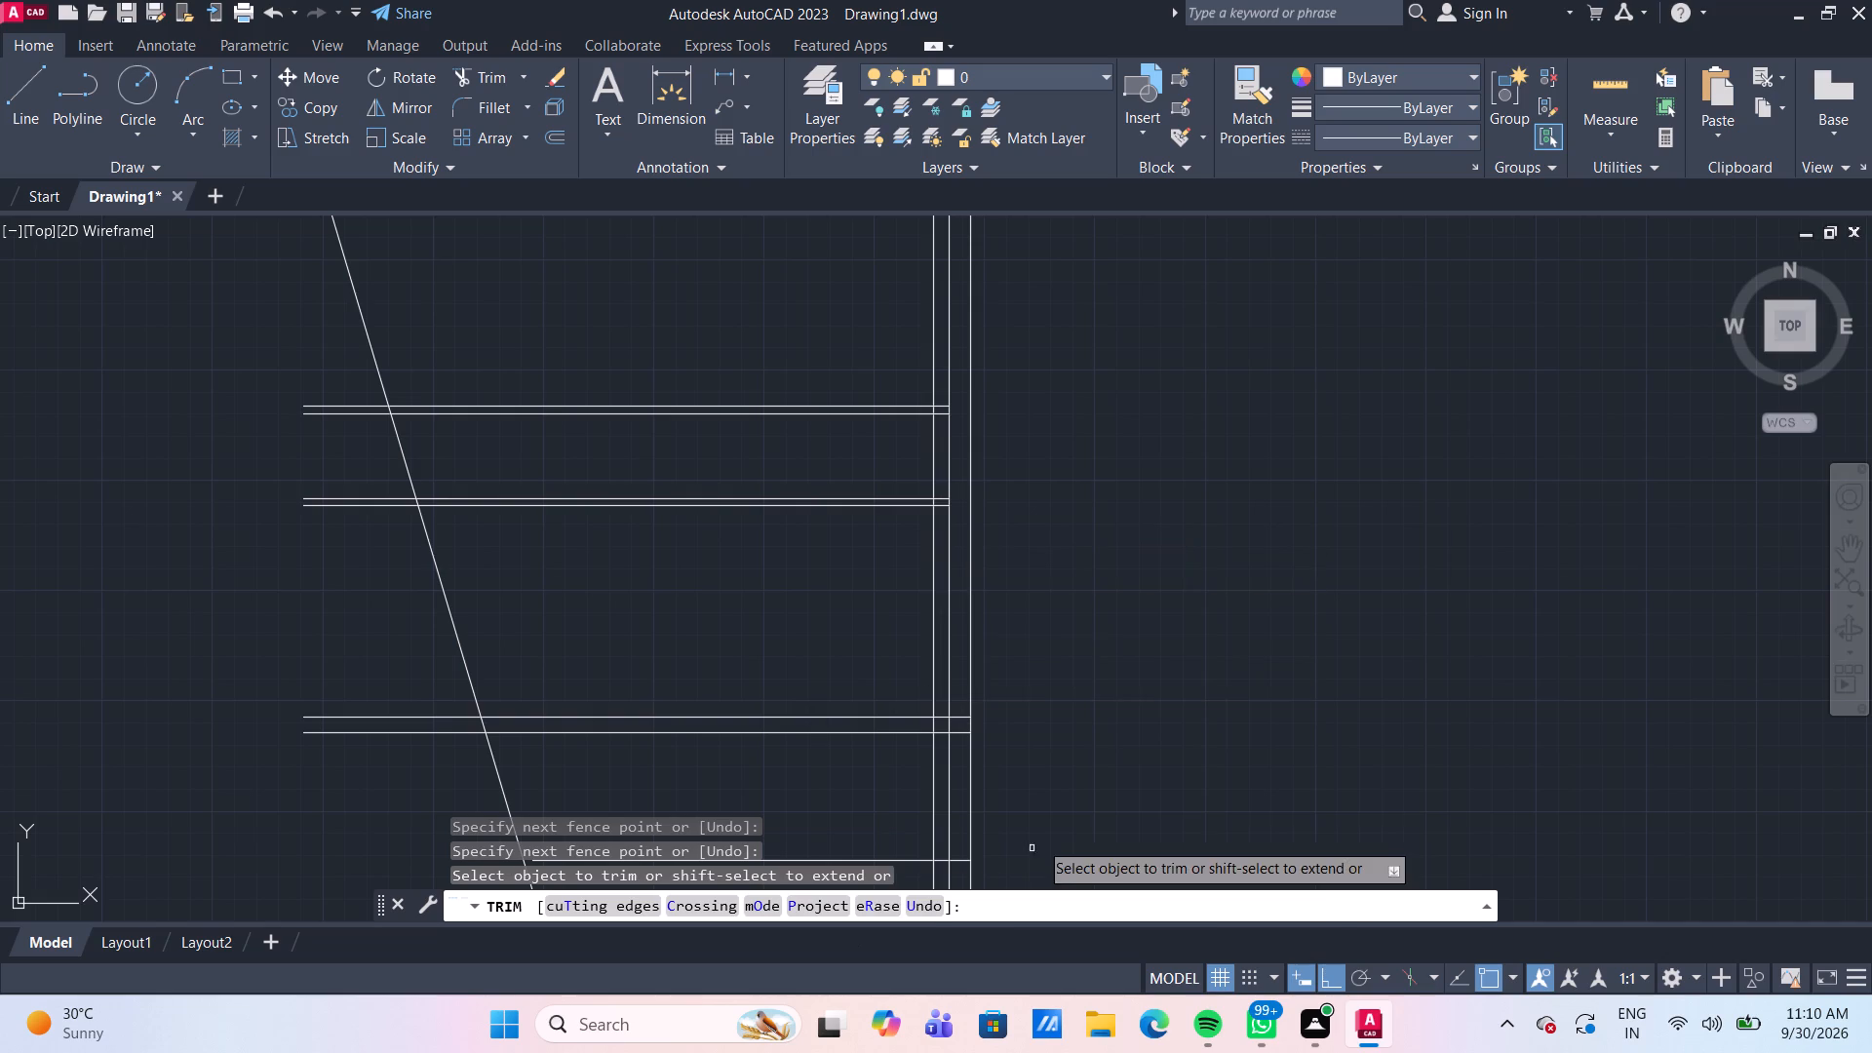
Examine the lower part of the plan around the lowest wall pair and the bottom-right corner, and end trimming.
middle_click_drag(1049, 777, 1053, 576)
scroll(1053, 576, "down", 1)
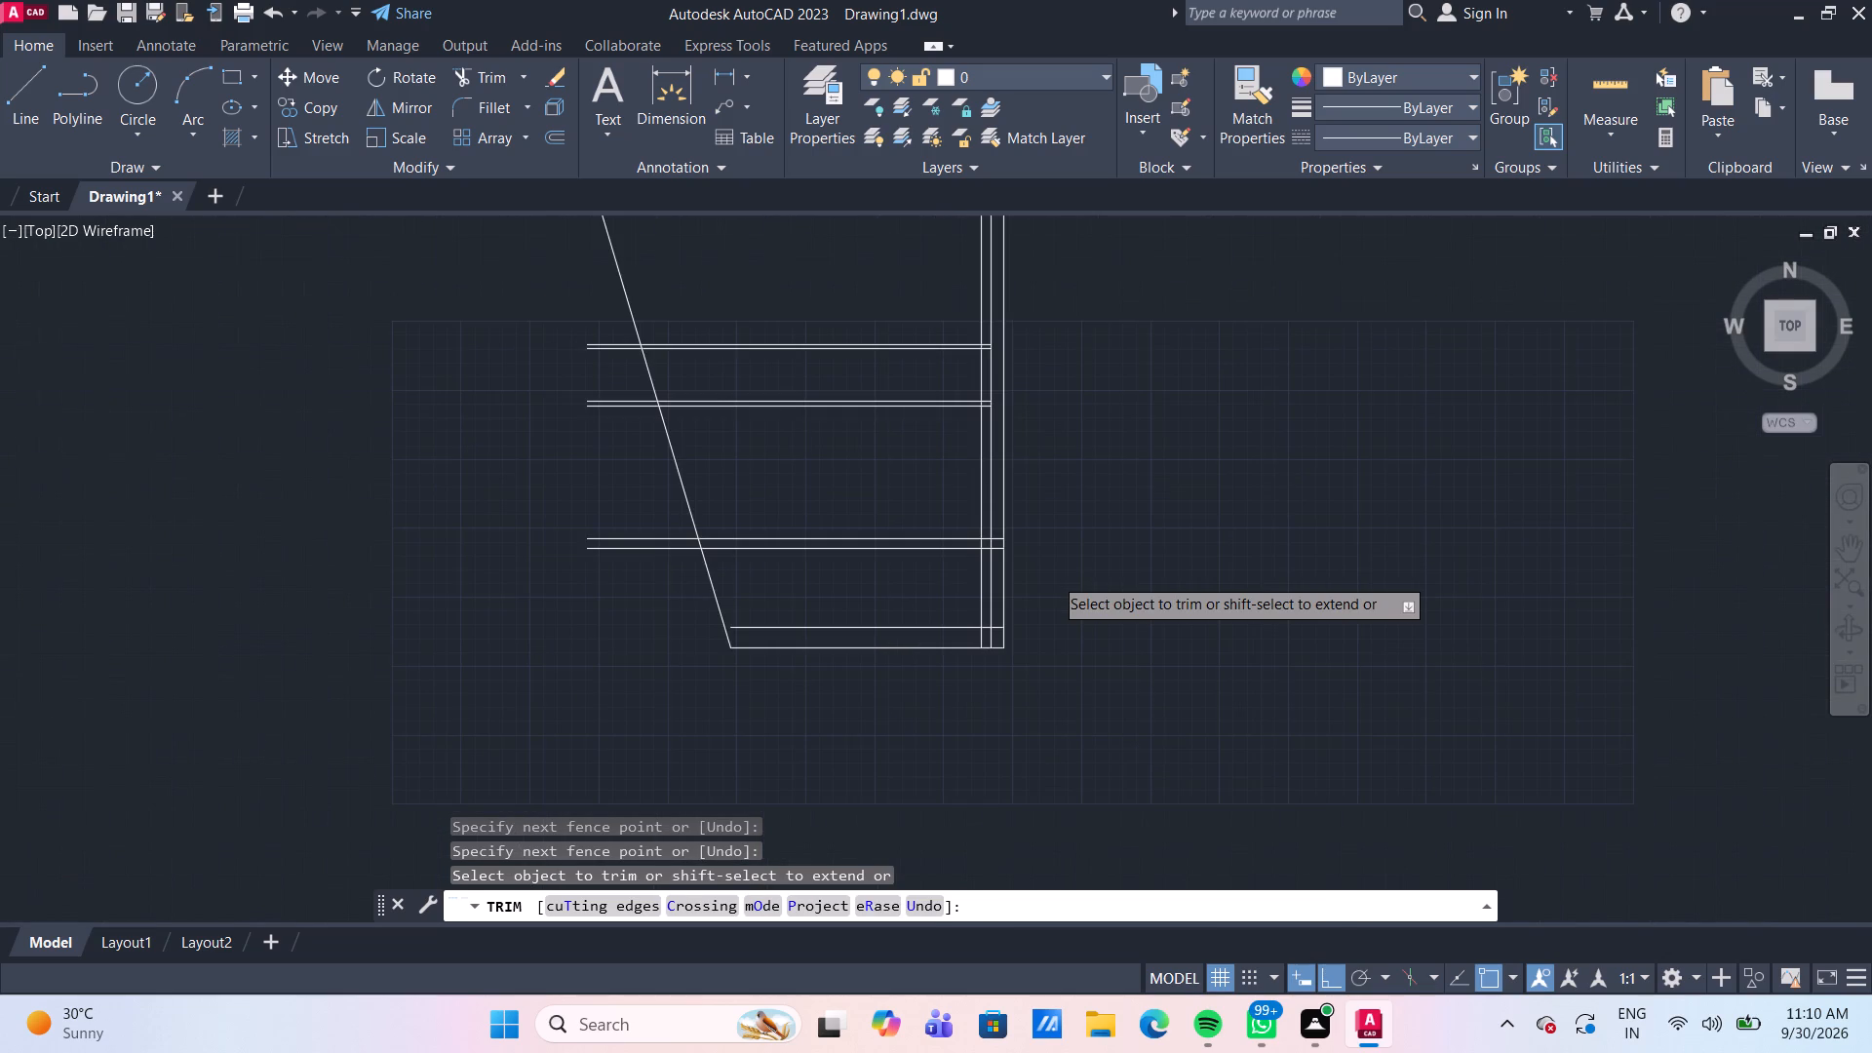
middle_click_drag(1073, 378, 1040, 501)
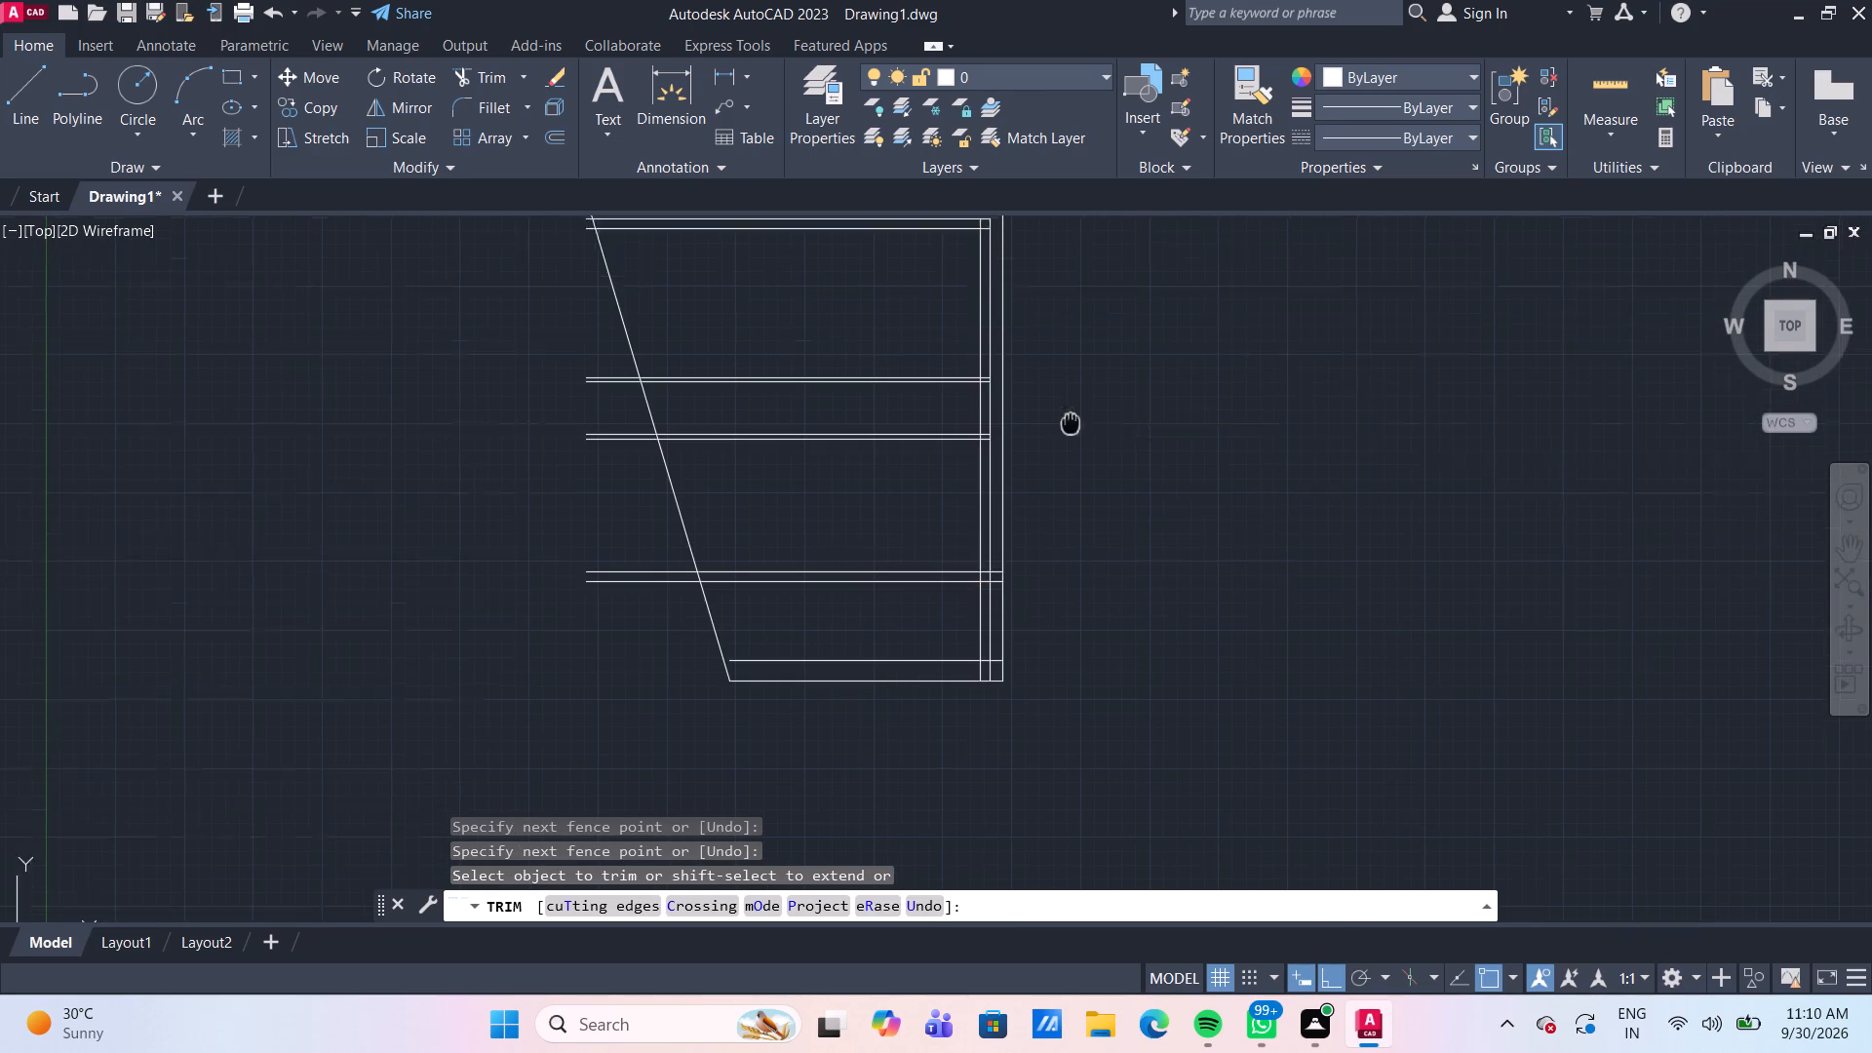
middle_click_drag(1040, 501, 1011, 505)
middle_click_drag(984, 567, 979, 426)
scroll(980, 427, "up", 1)
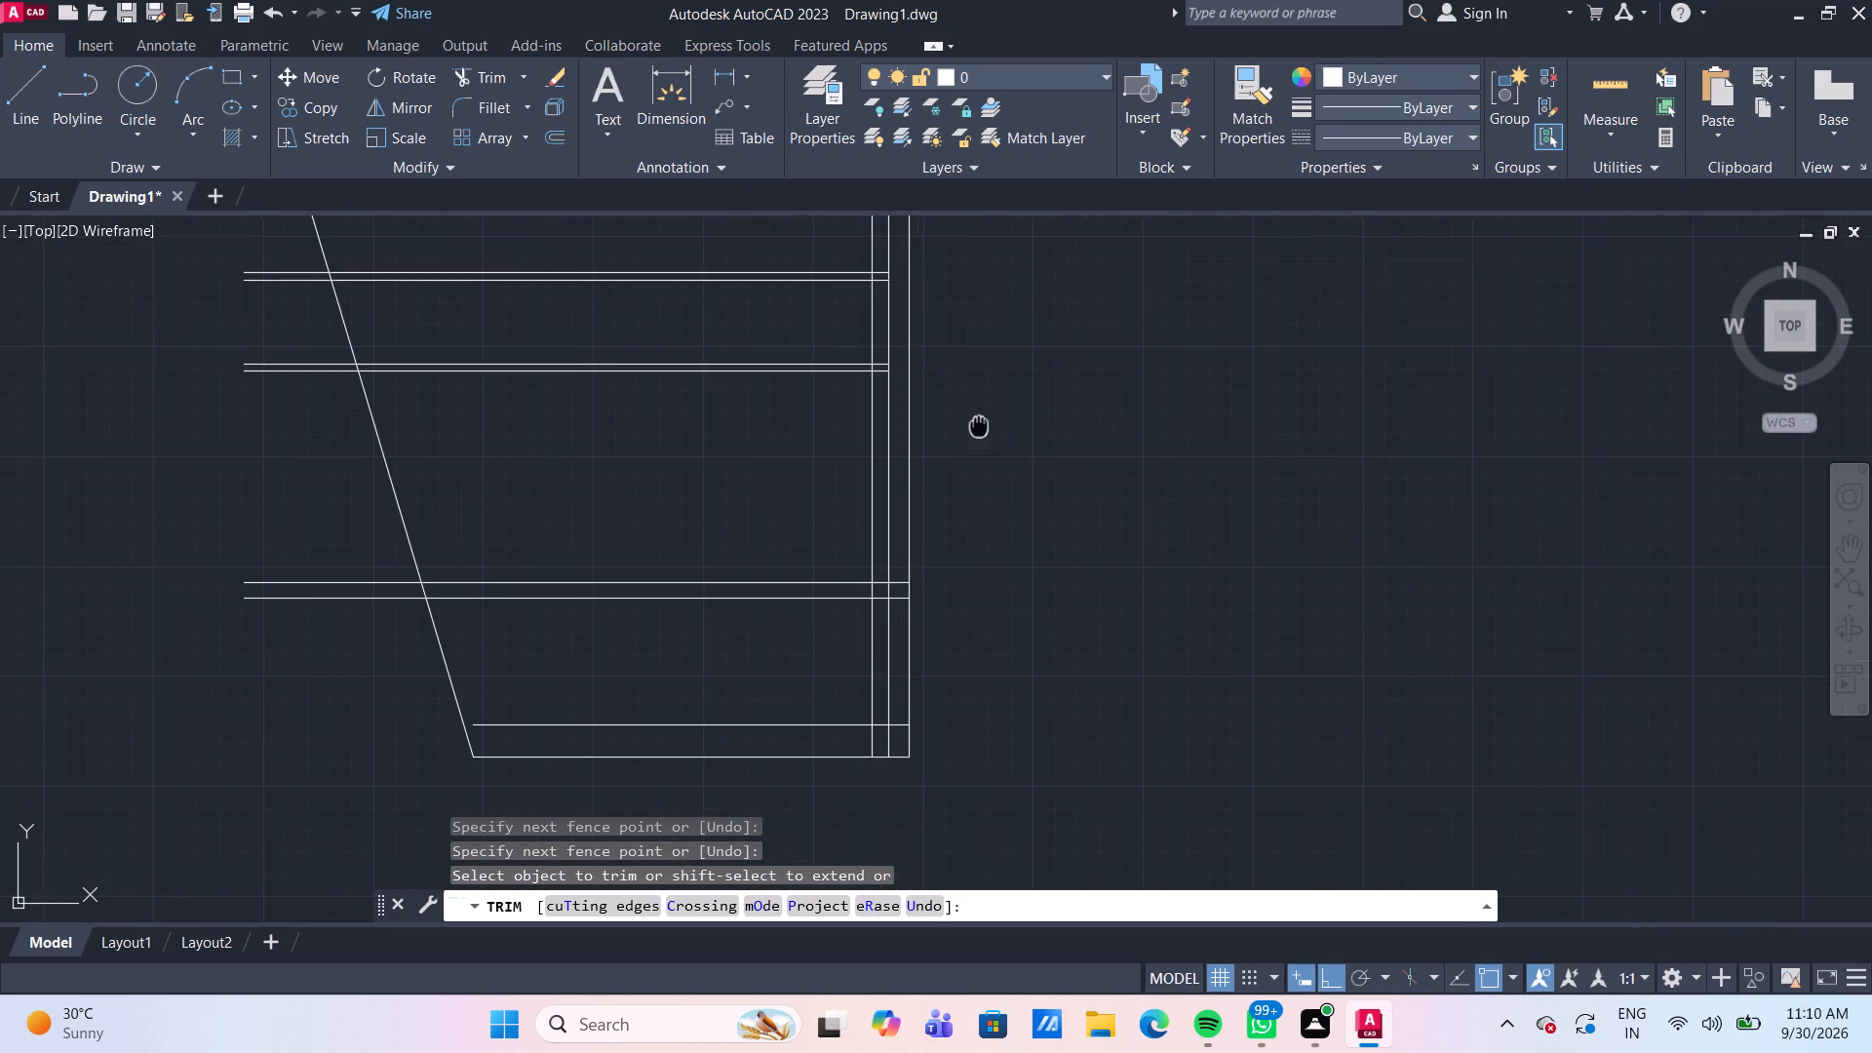
scroll(809, 666, "up", 1)
middle_click_drag(806, 666, 825, 632)
key("Escape")
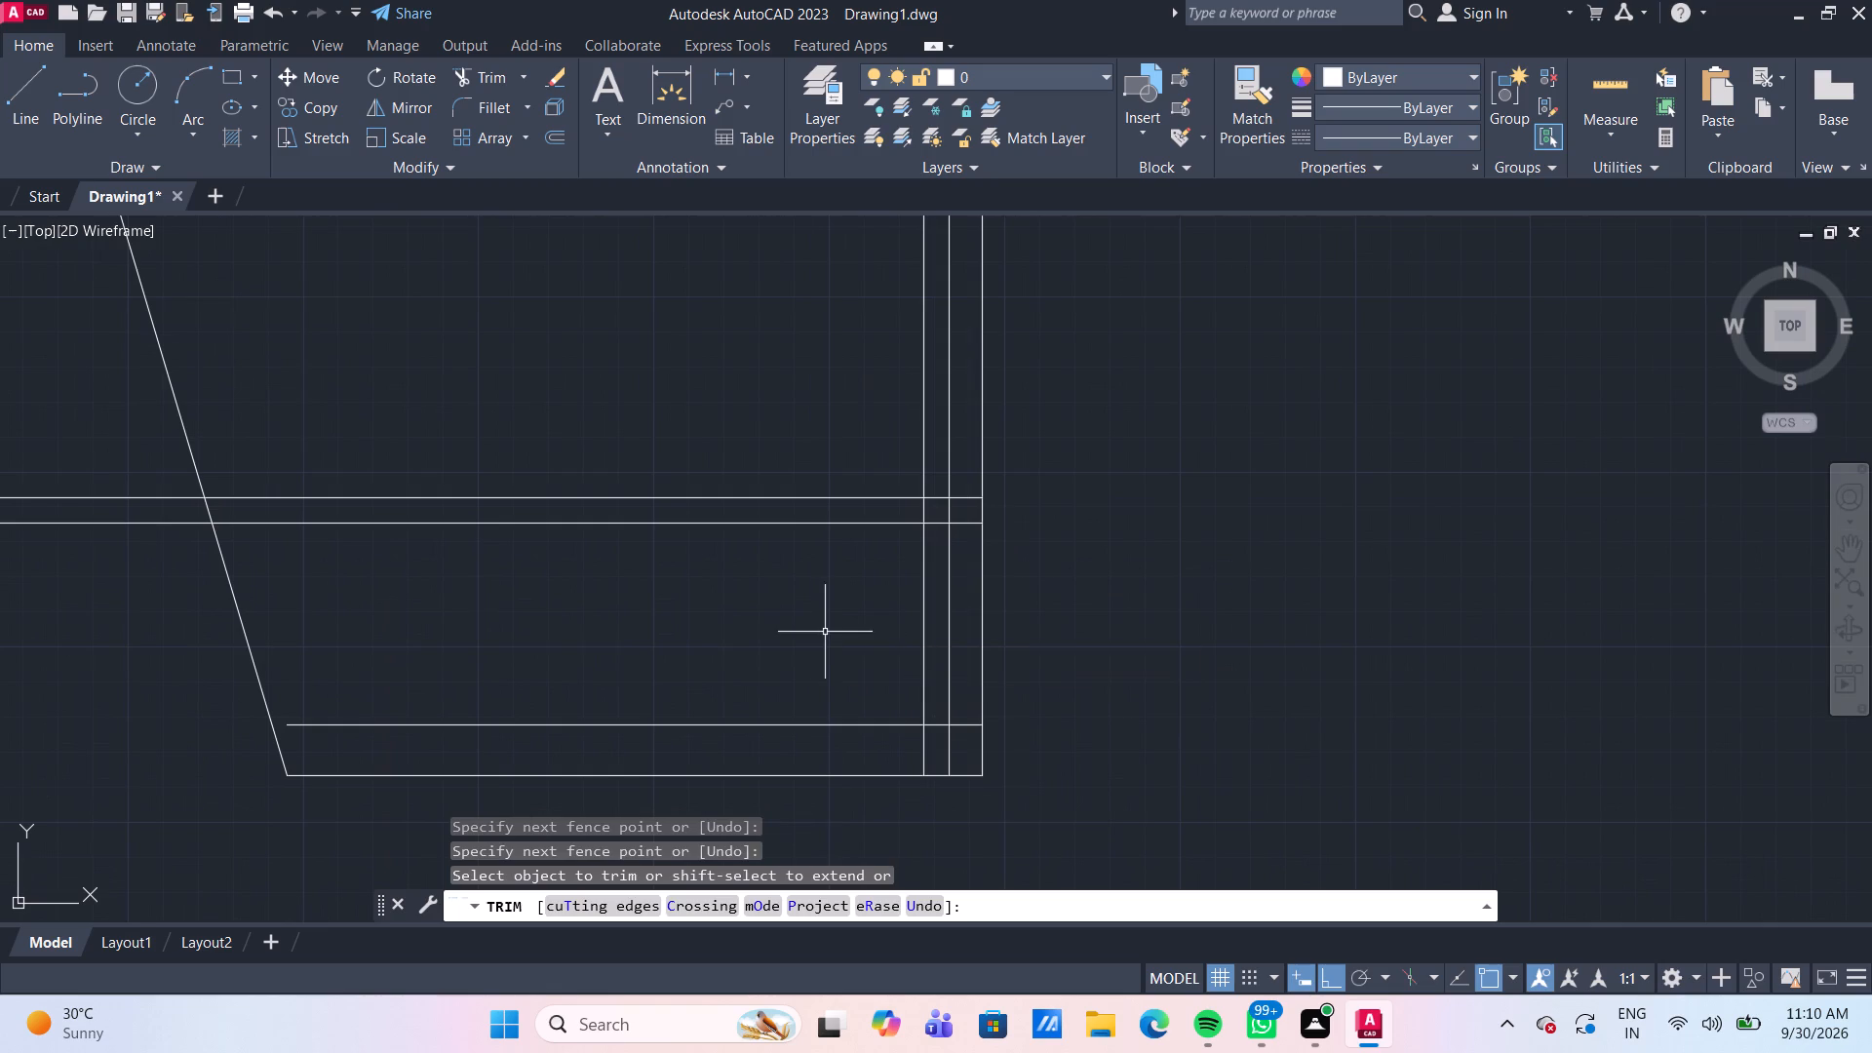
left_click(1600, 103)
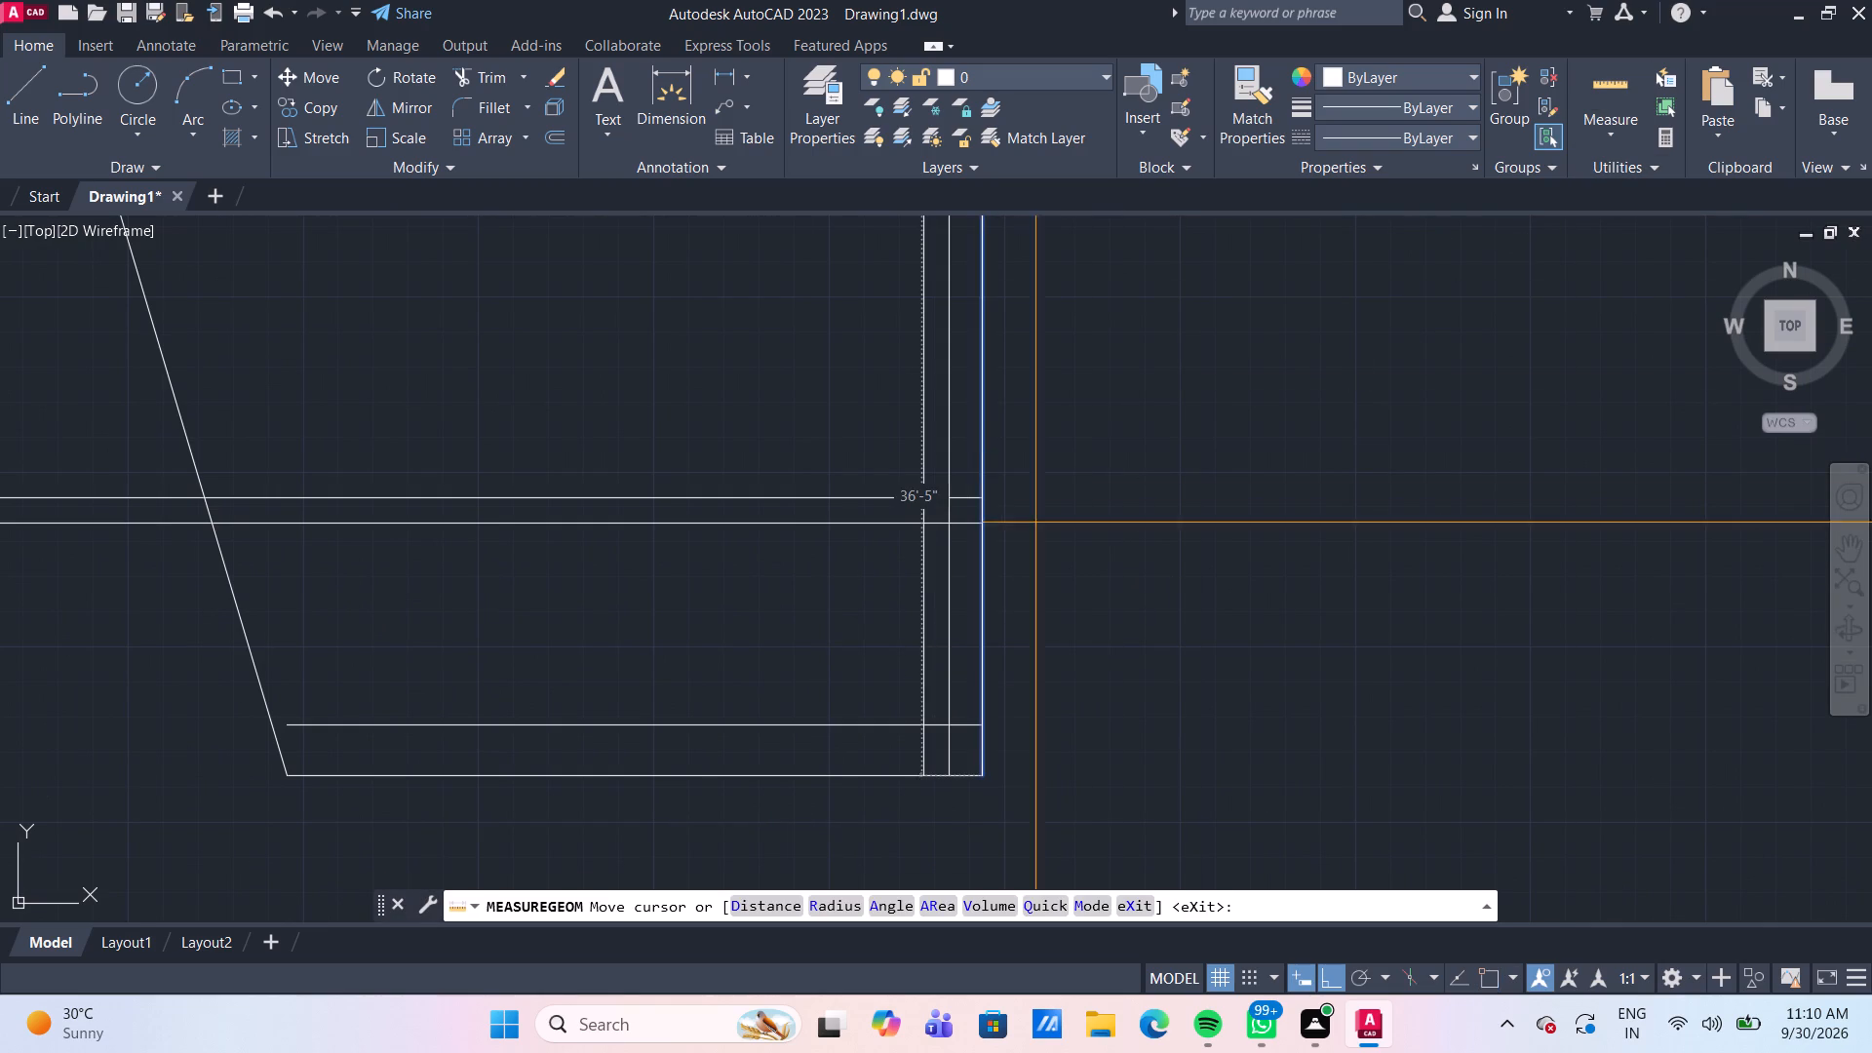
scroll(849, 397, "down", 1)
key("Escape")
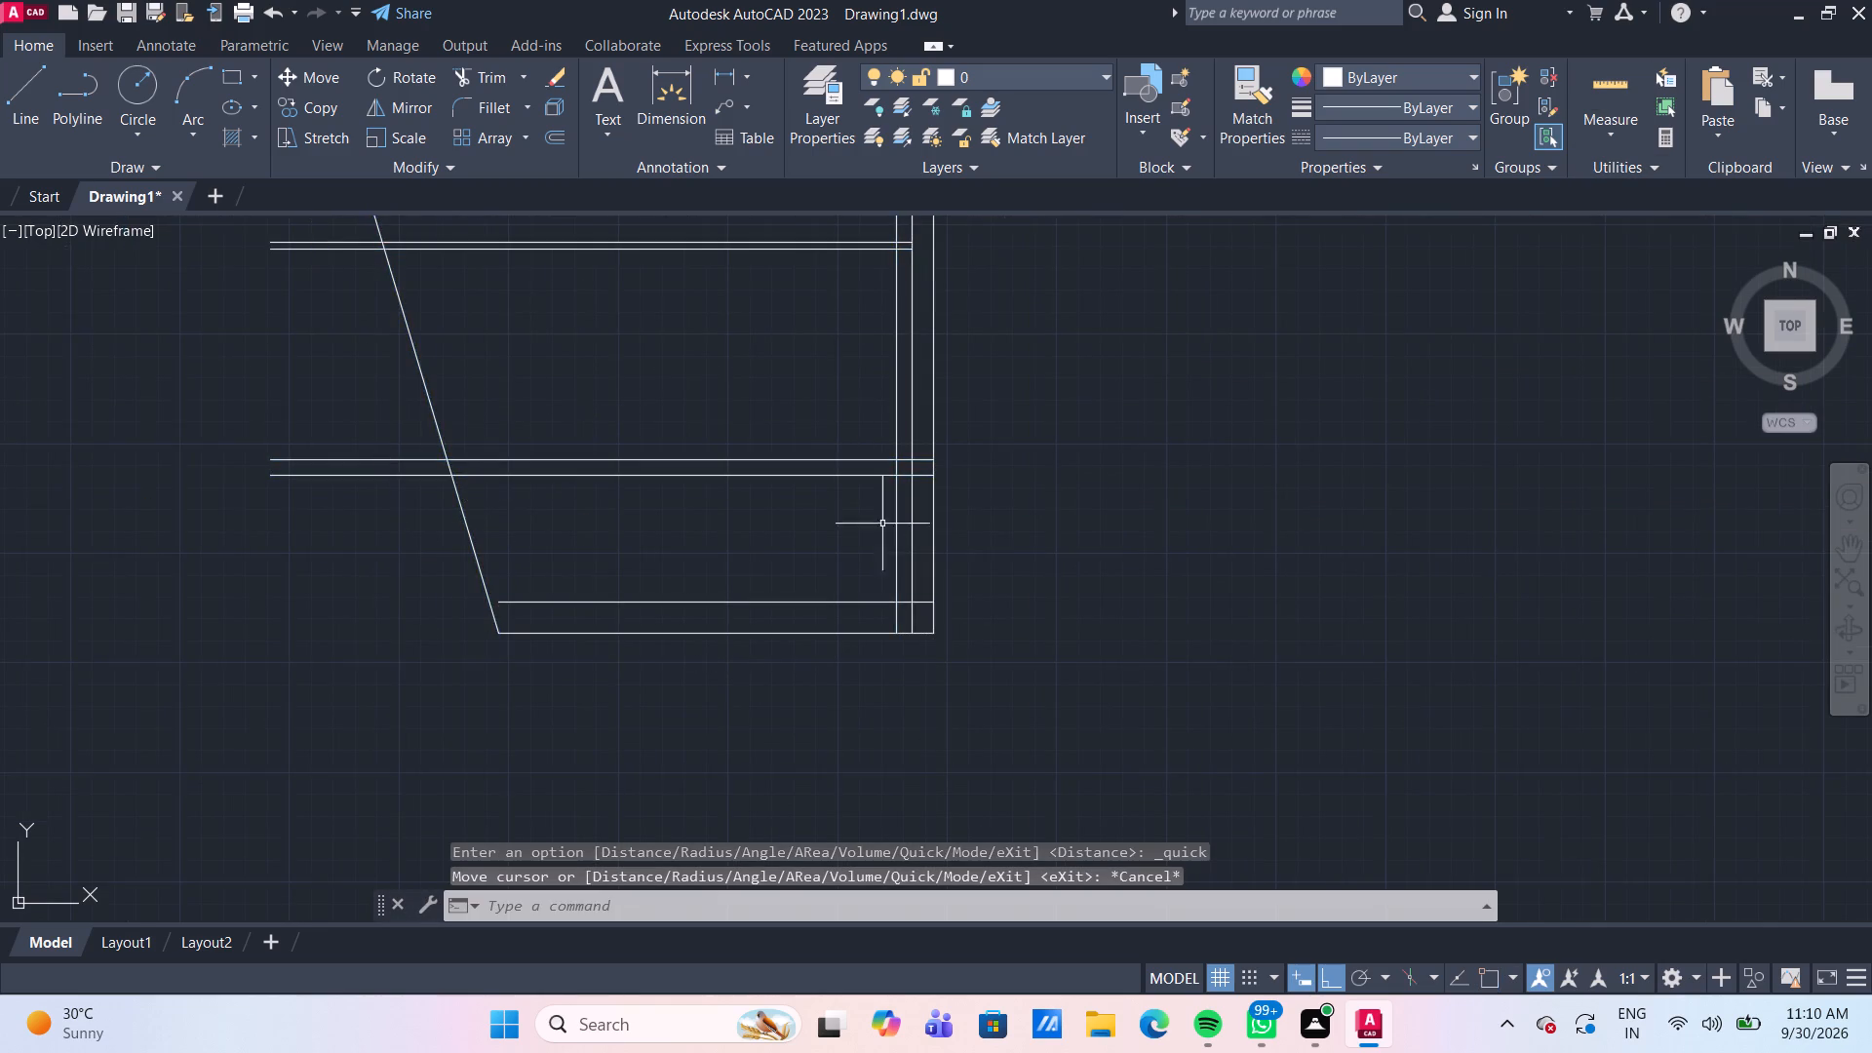
Trim the plan's bottom-right wall corner: the lowest wall pair and bottom wall line past the outer wall vertical, and both verticals below the bottom wall line.
scroll(976, 528, "up", 2)
scroll(974, 528, "down", 2)
type("TR")
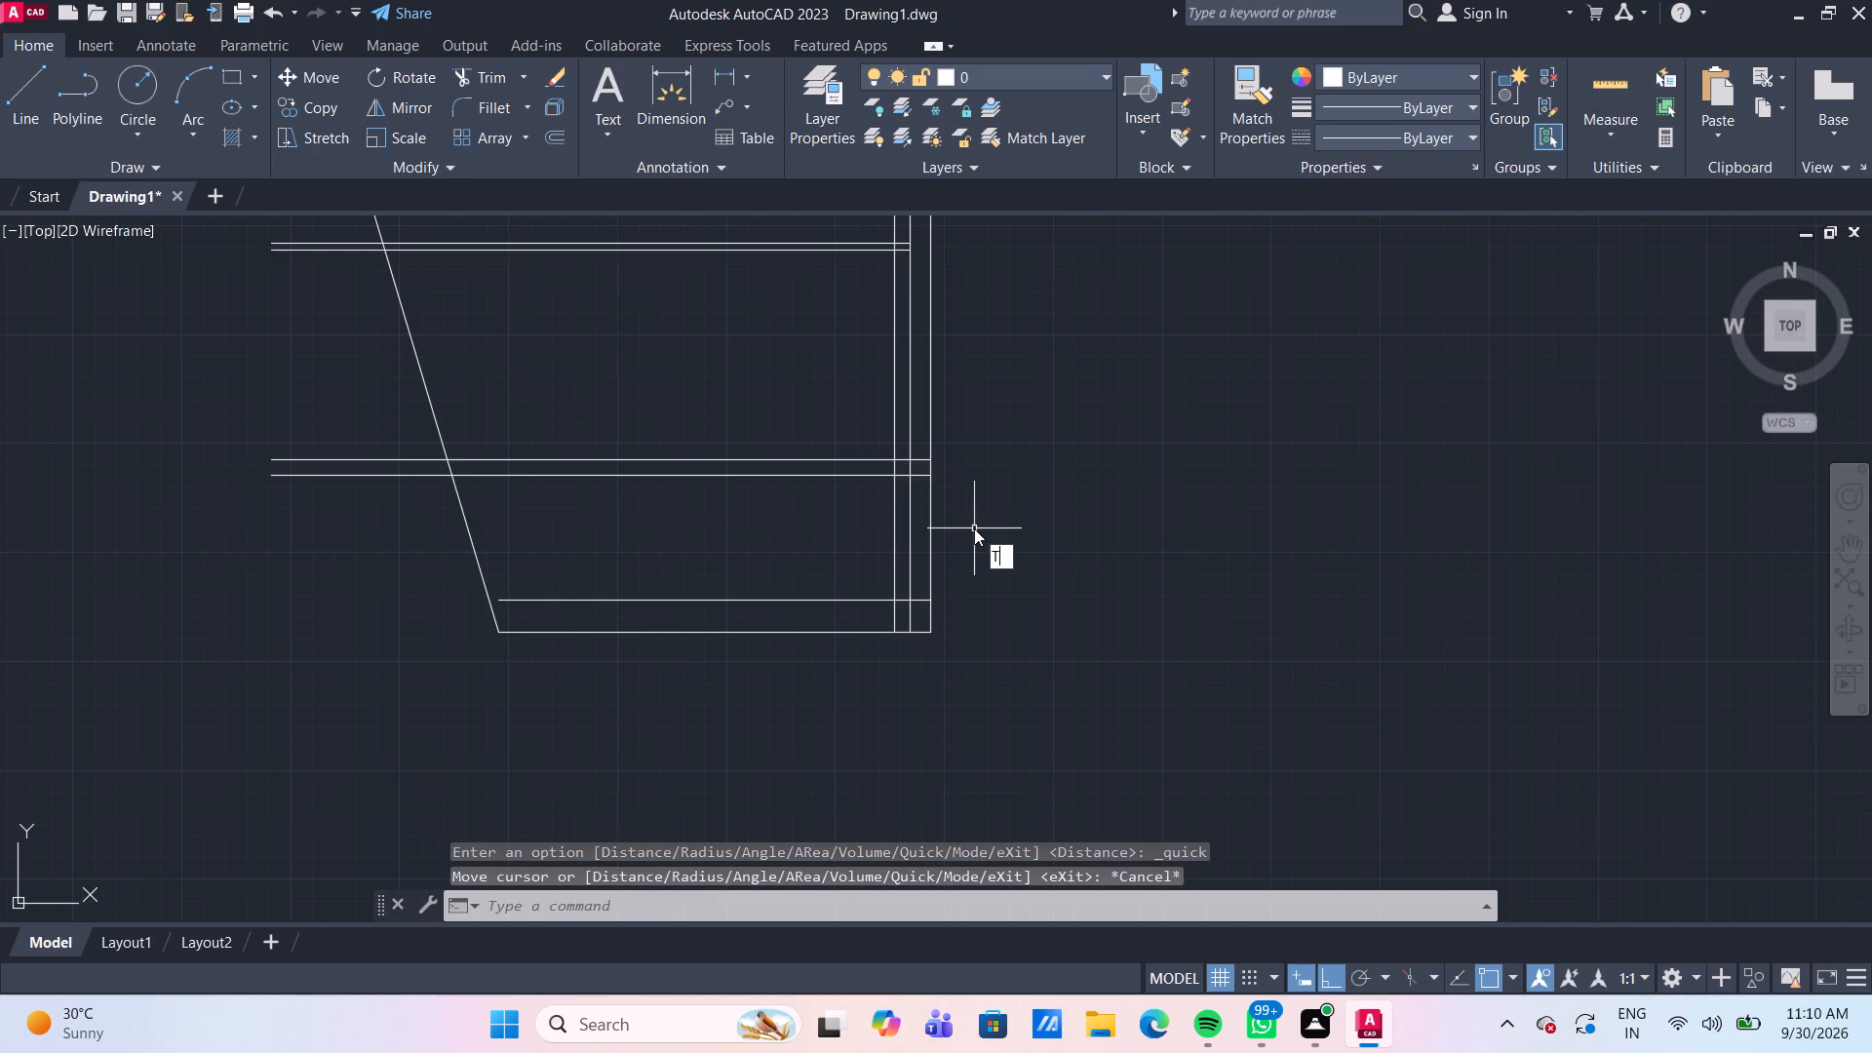
key("Return")
left_click(924, 476)
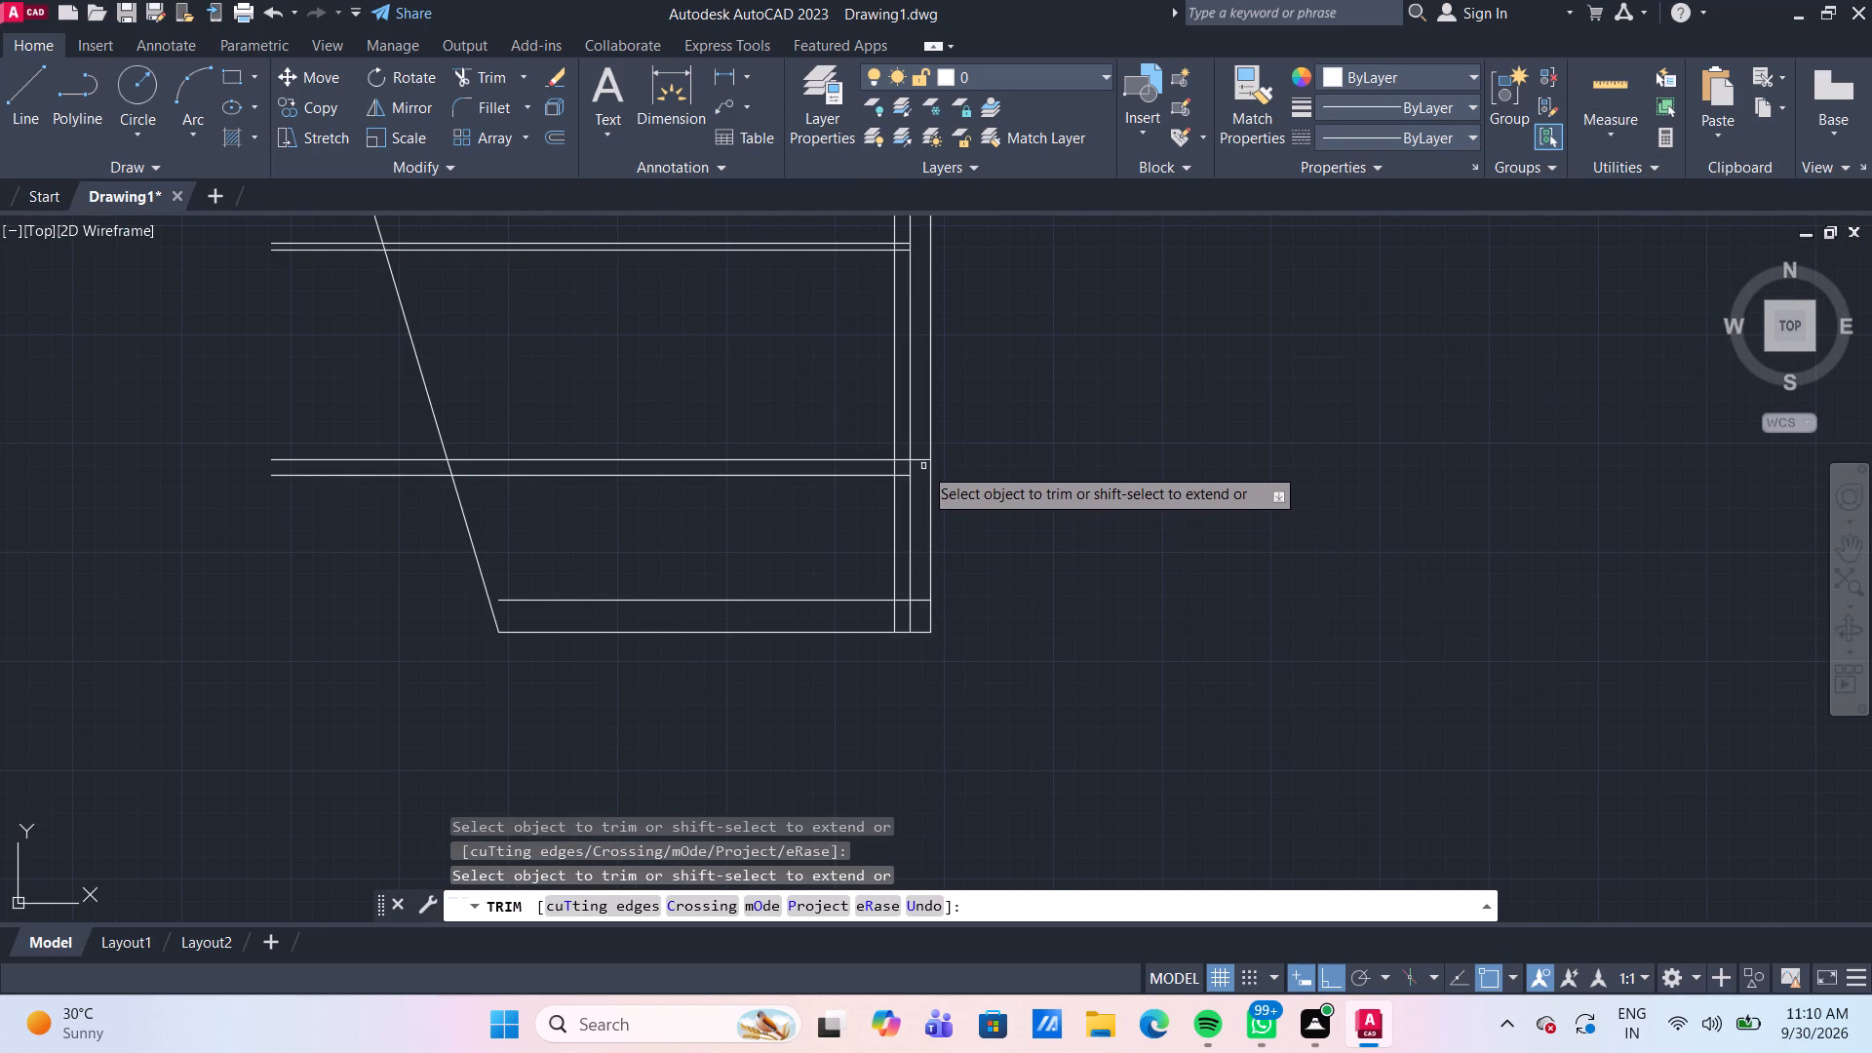
left_click(923, 459)
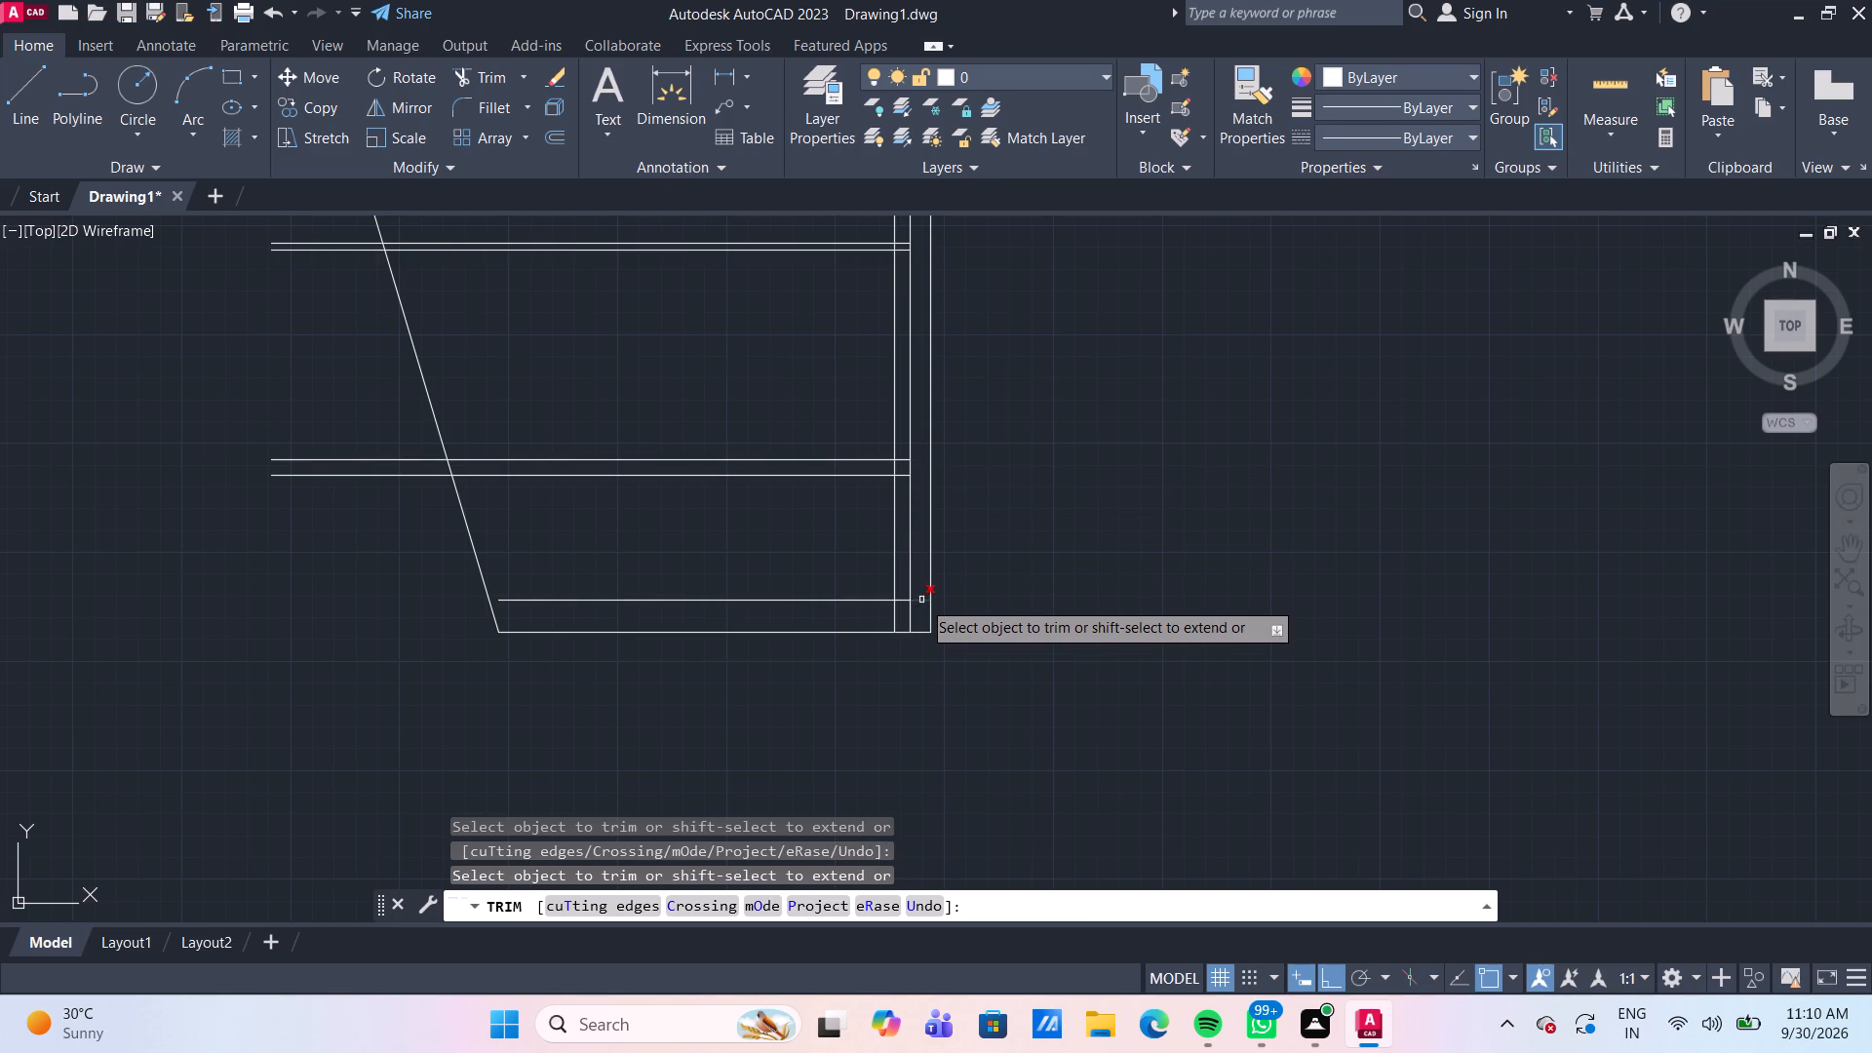
left_click(921, 600)
left_click(898, 620)
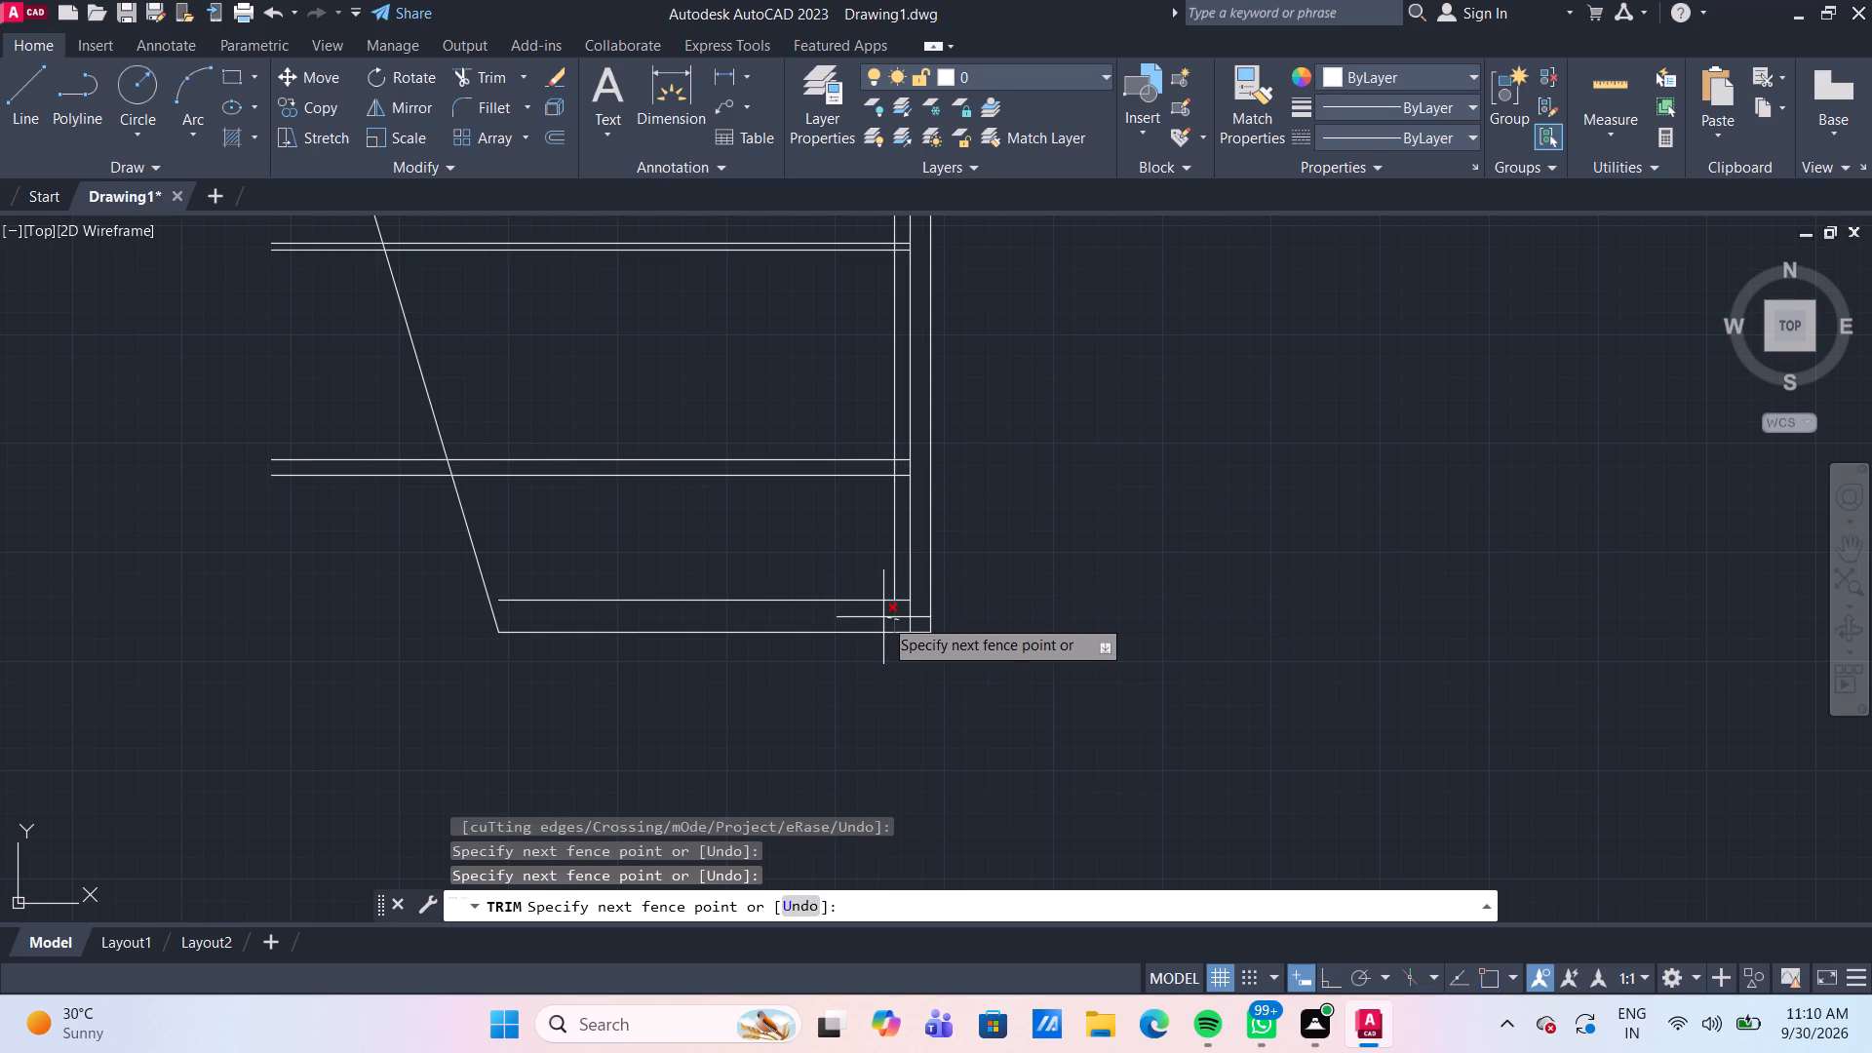
left_click(883, 617)
left_click(912, 613)
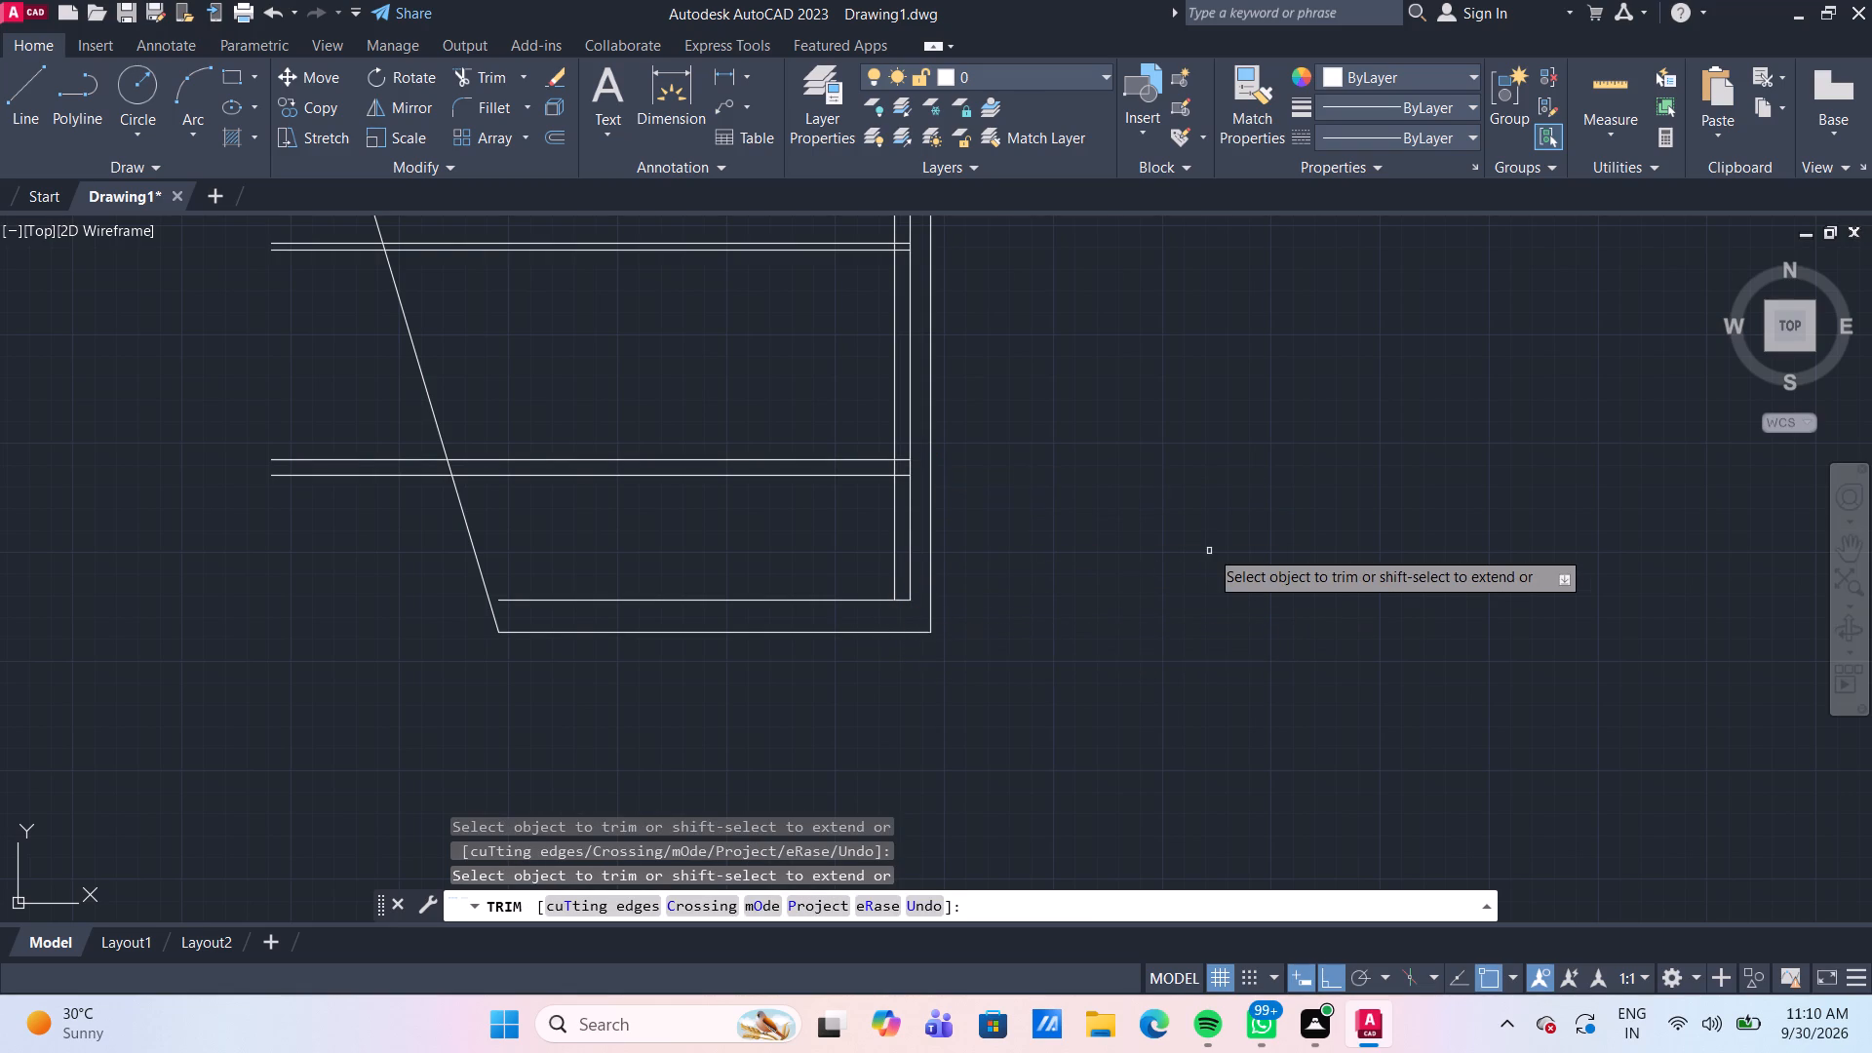
Trim the left-hand ends of all the horizontal wall and partition pairs where they extend outside the slanted boundary line.
scroll(1209, 549, "down", 2)
middle_click_drag(1212, 459, 1204, 580)
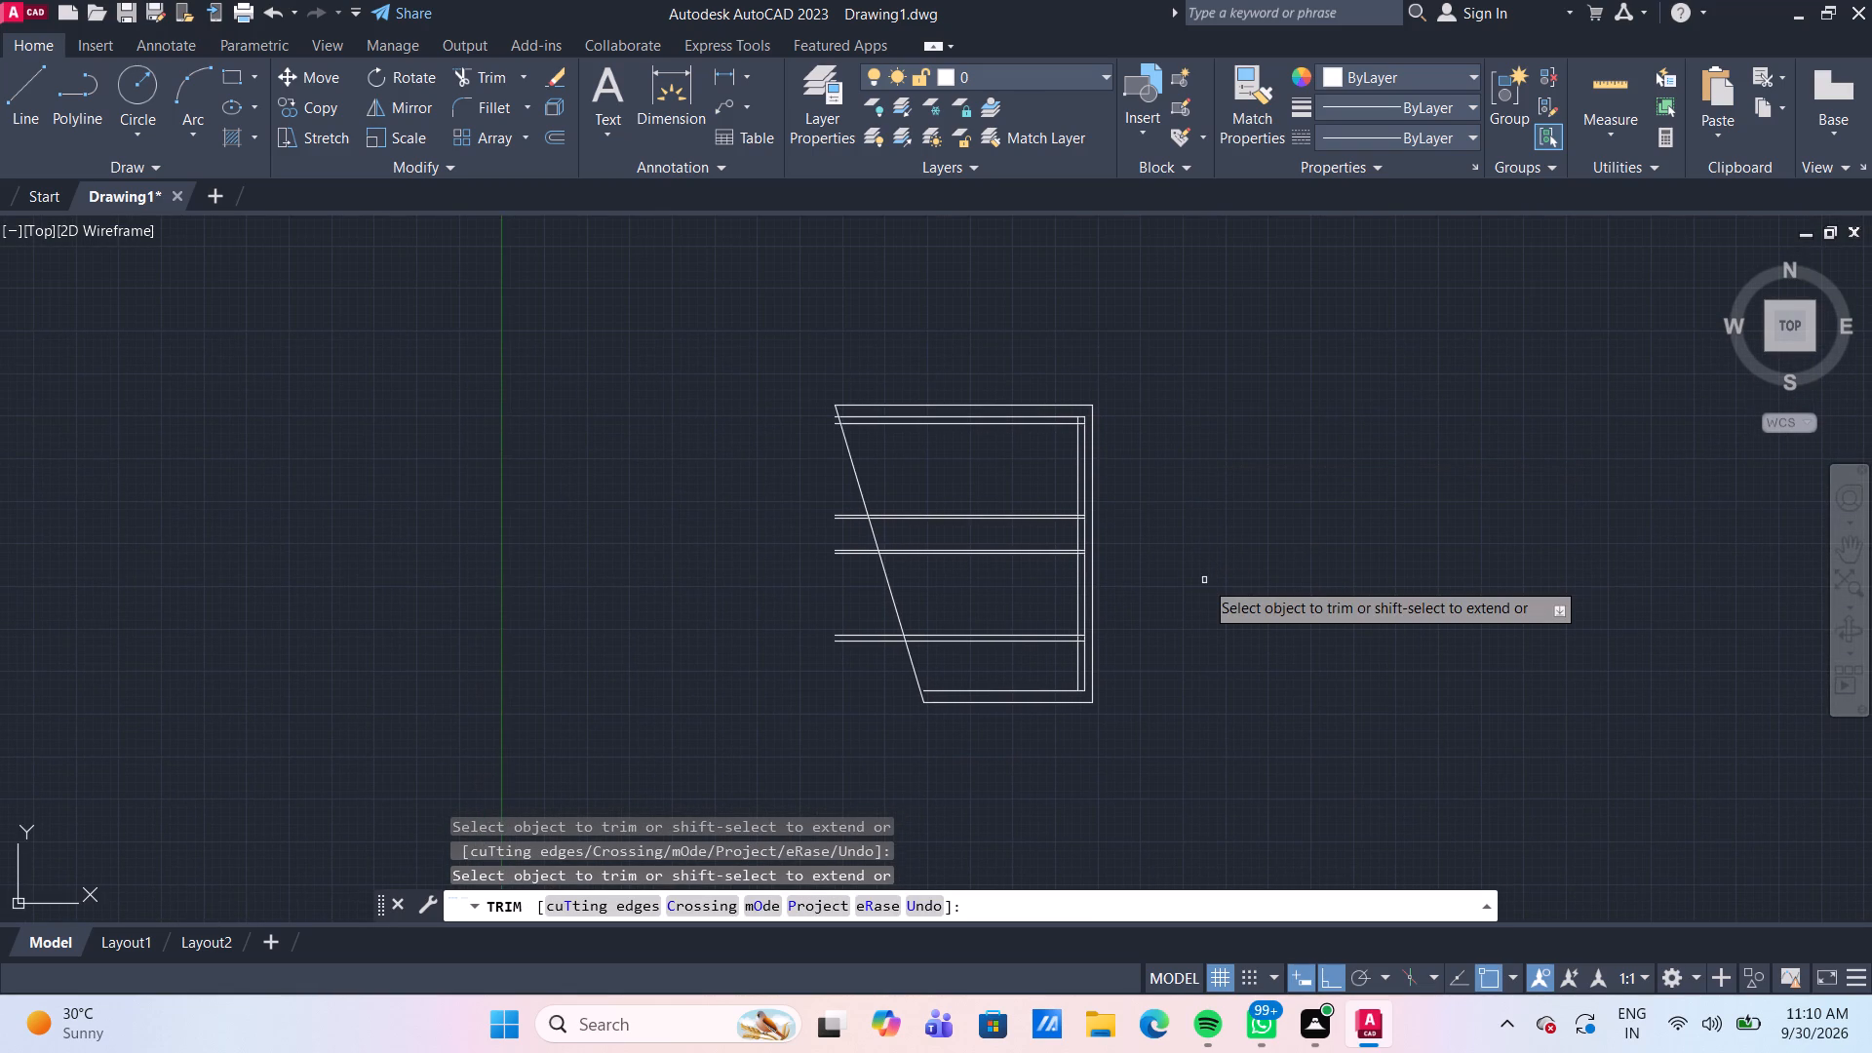
left_click(840, 499)
left_click(872, 675)
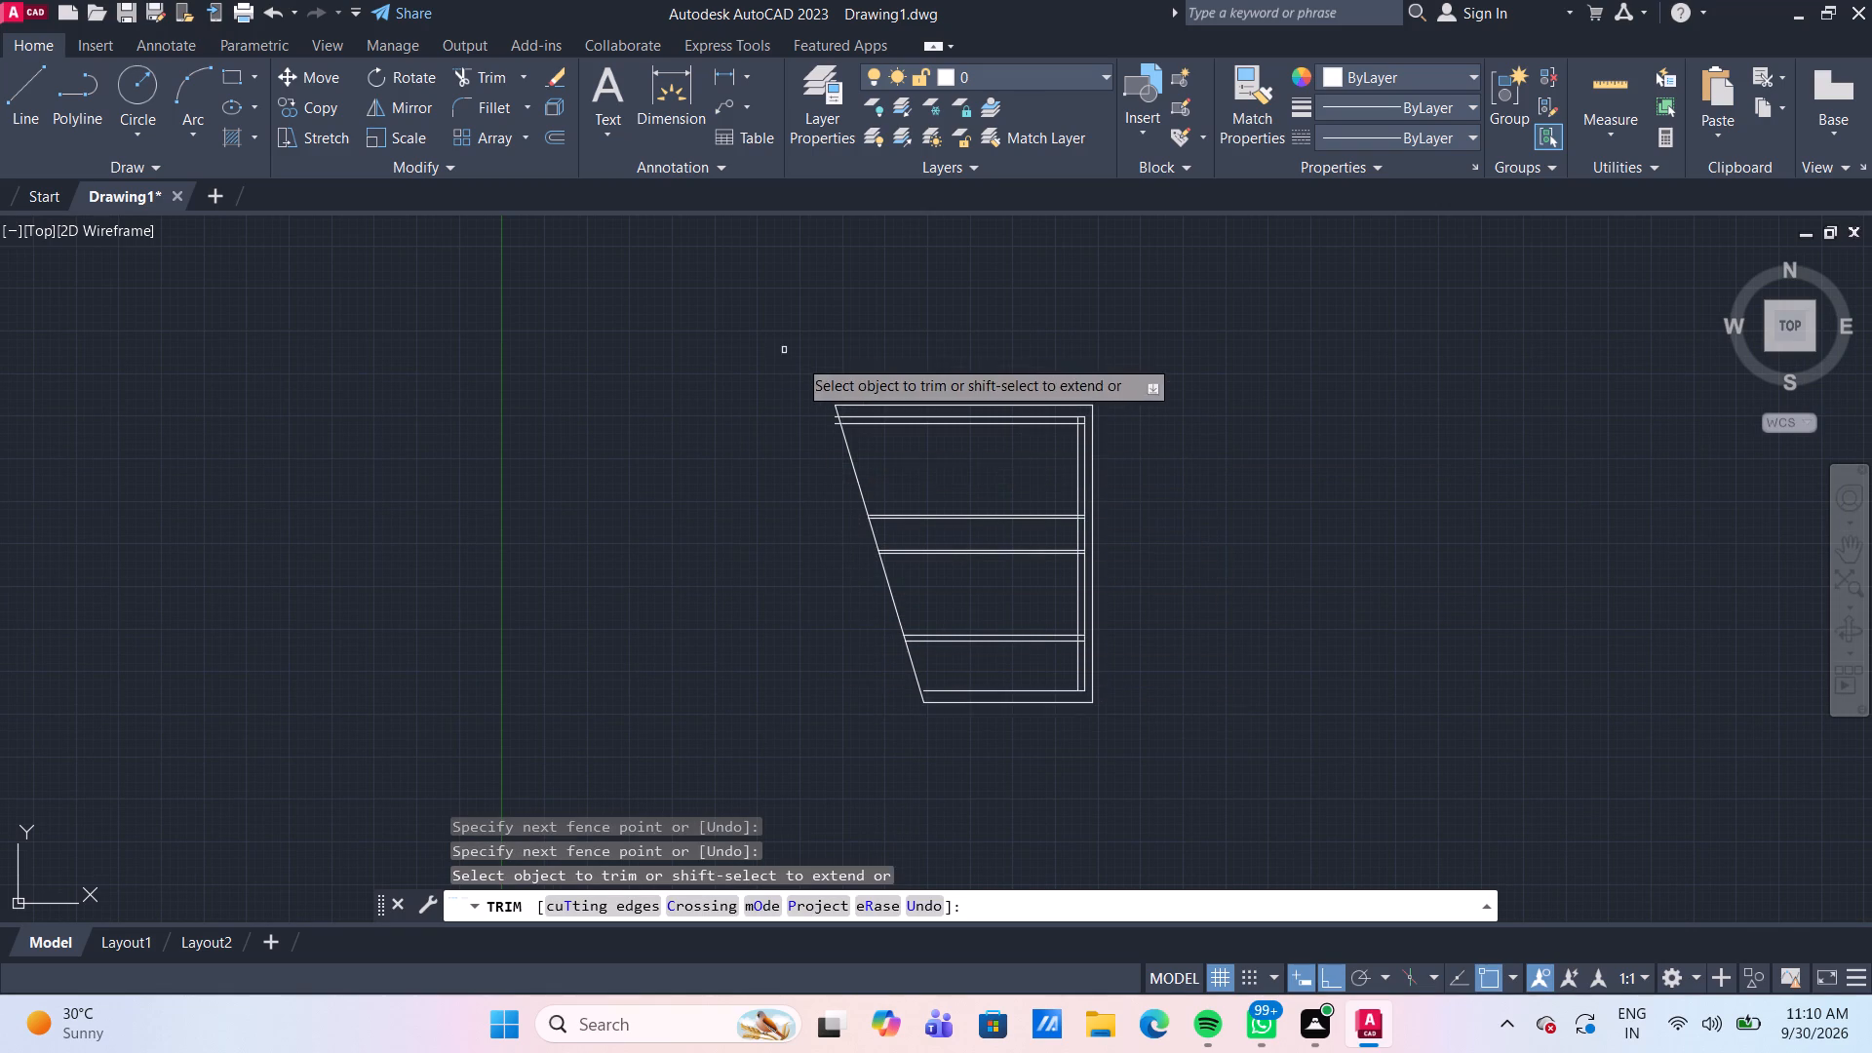
scroll(824, 374, "up", 2)
scroll(802, 541, "up", 2)
left_click(879, 365)
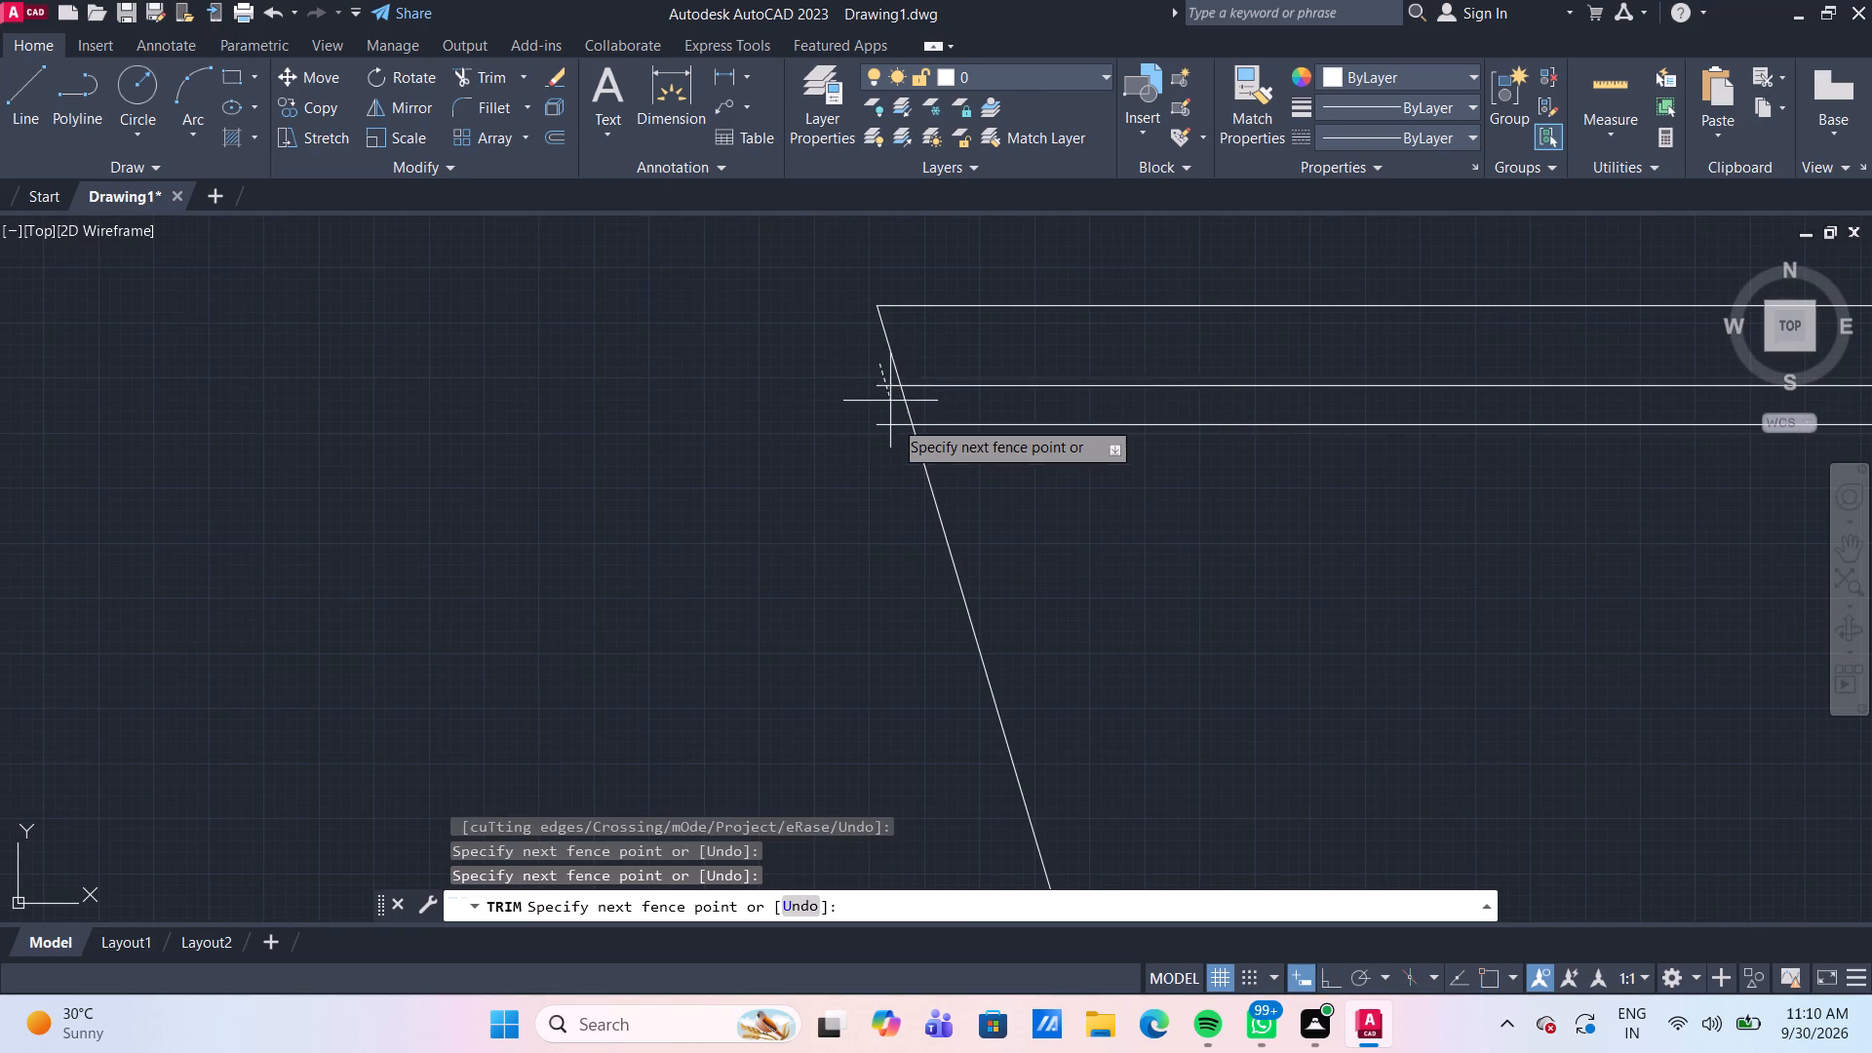
left_click(900, 448)
Clean the upper-right inner wall corner by trimming the inner vertical and inner horizontal lines where they cross past each other.
scroll(900, 448, "down", 3)
scroll(1094, 527, "down", 1)
middle_click_drag(1093, 526, 977, 482)
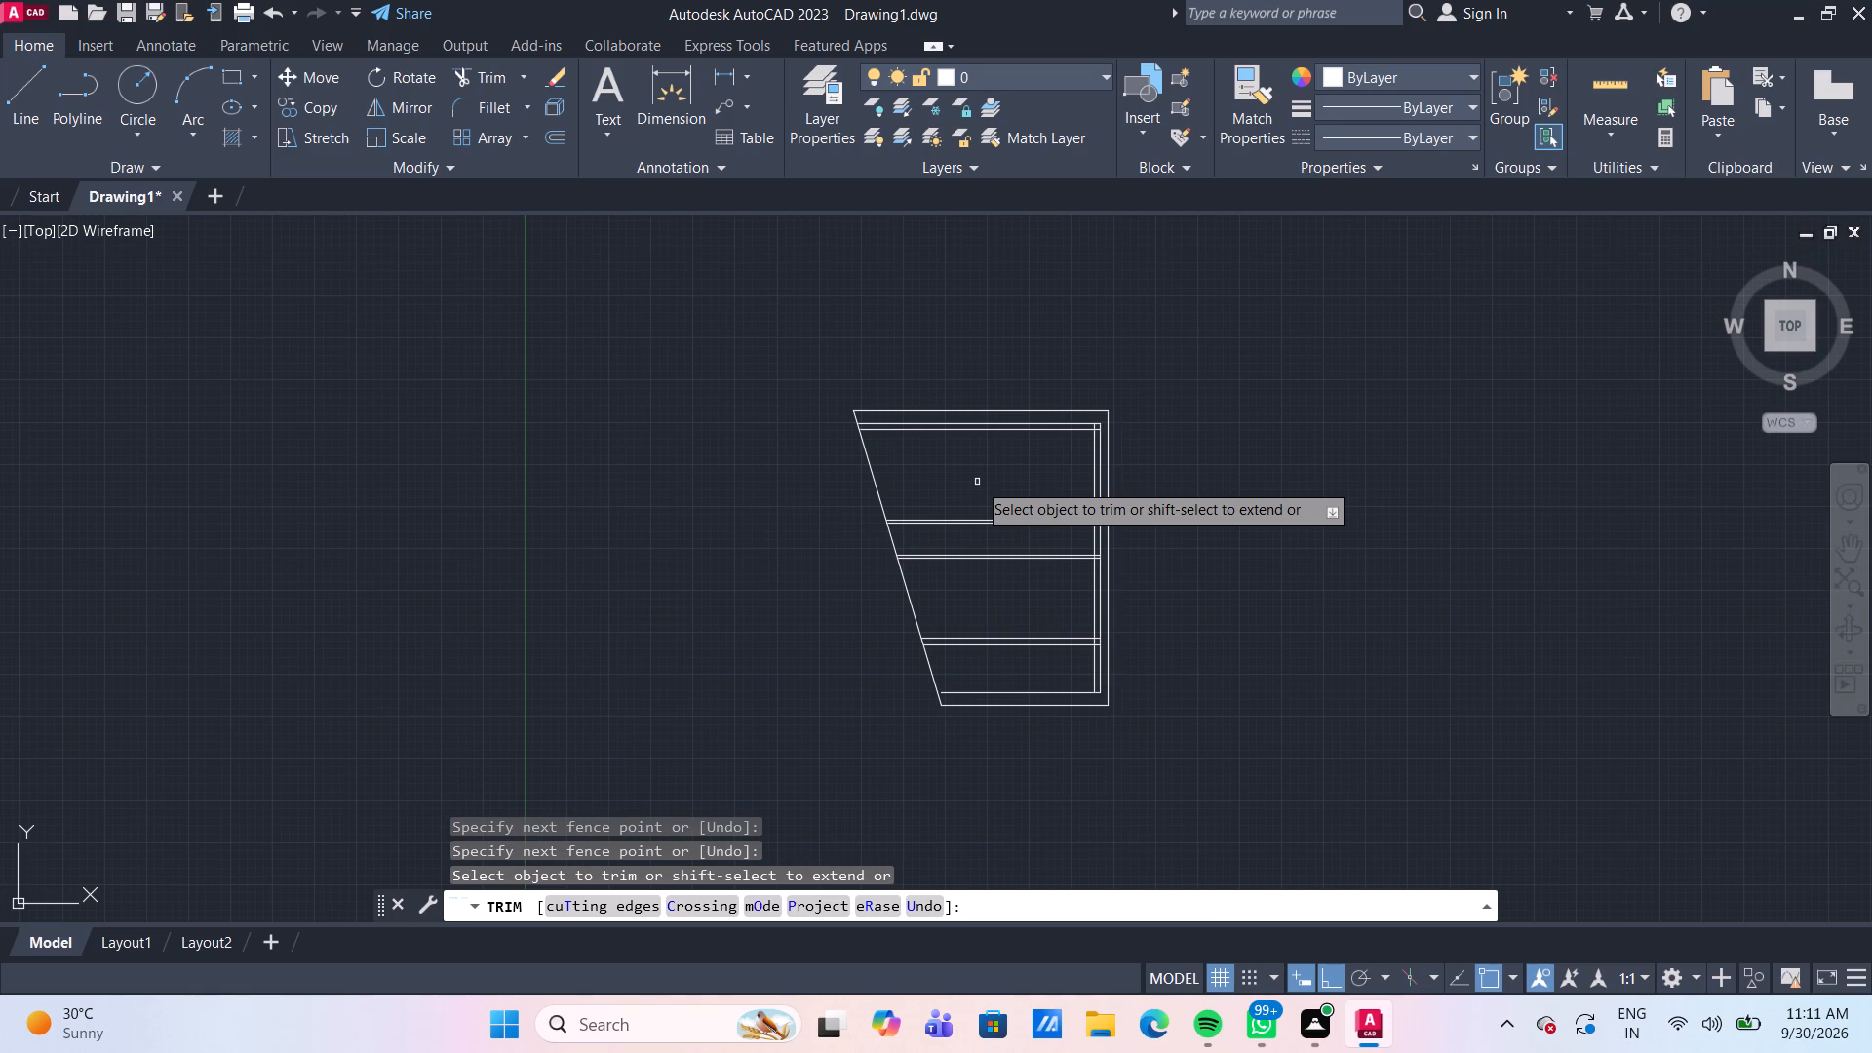
scroll(1190, 402, "up", 3)
scroll(621, 591, "up", 3)
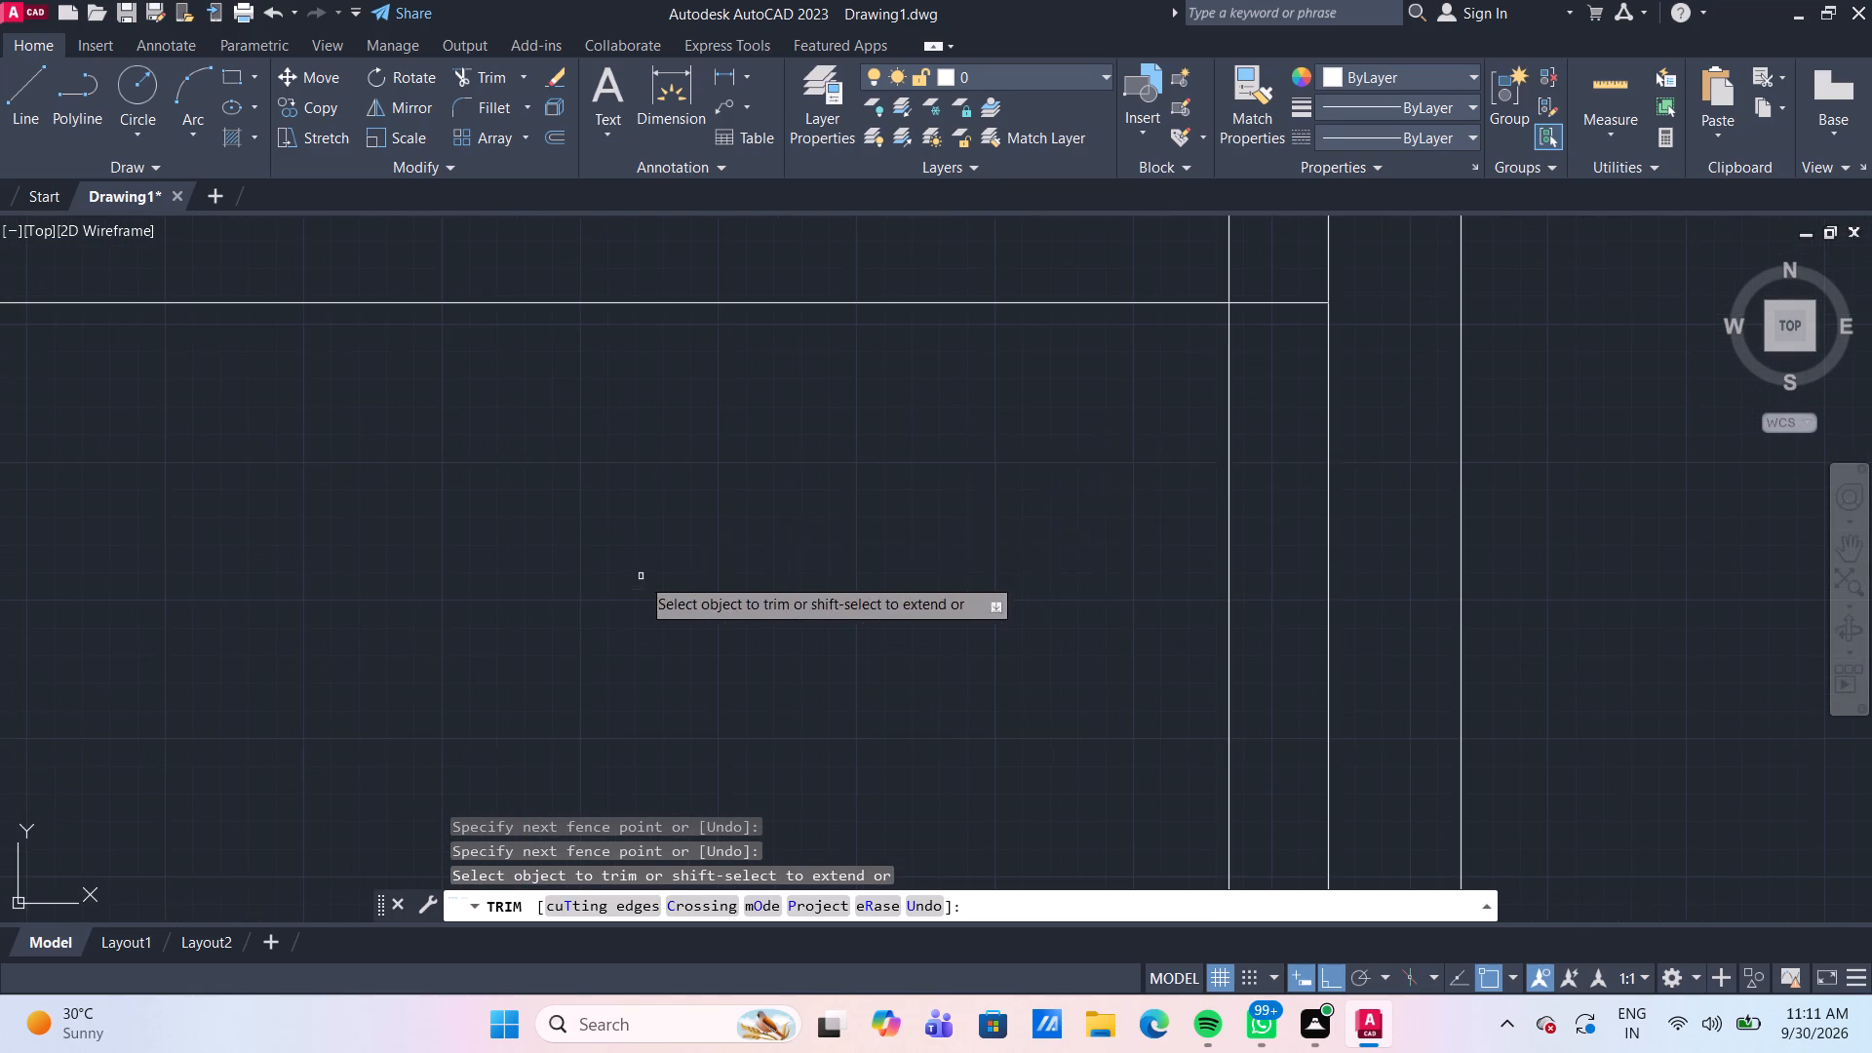
scroll(993, 427, "down", 2)
left_click(1082, 365)
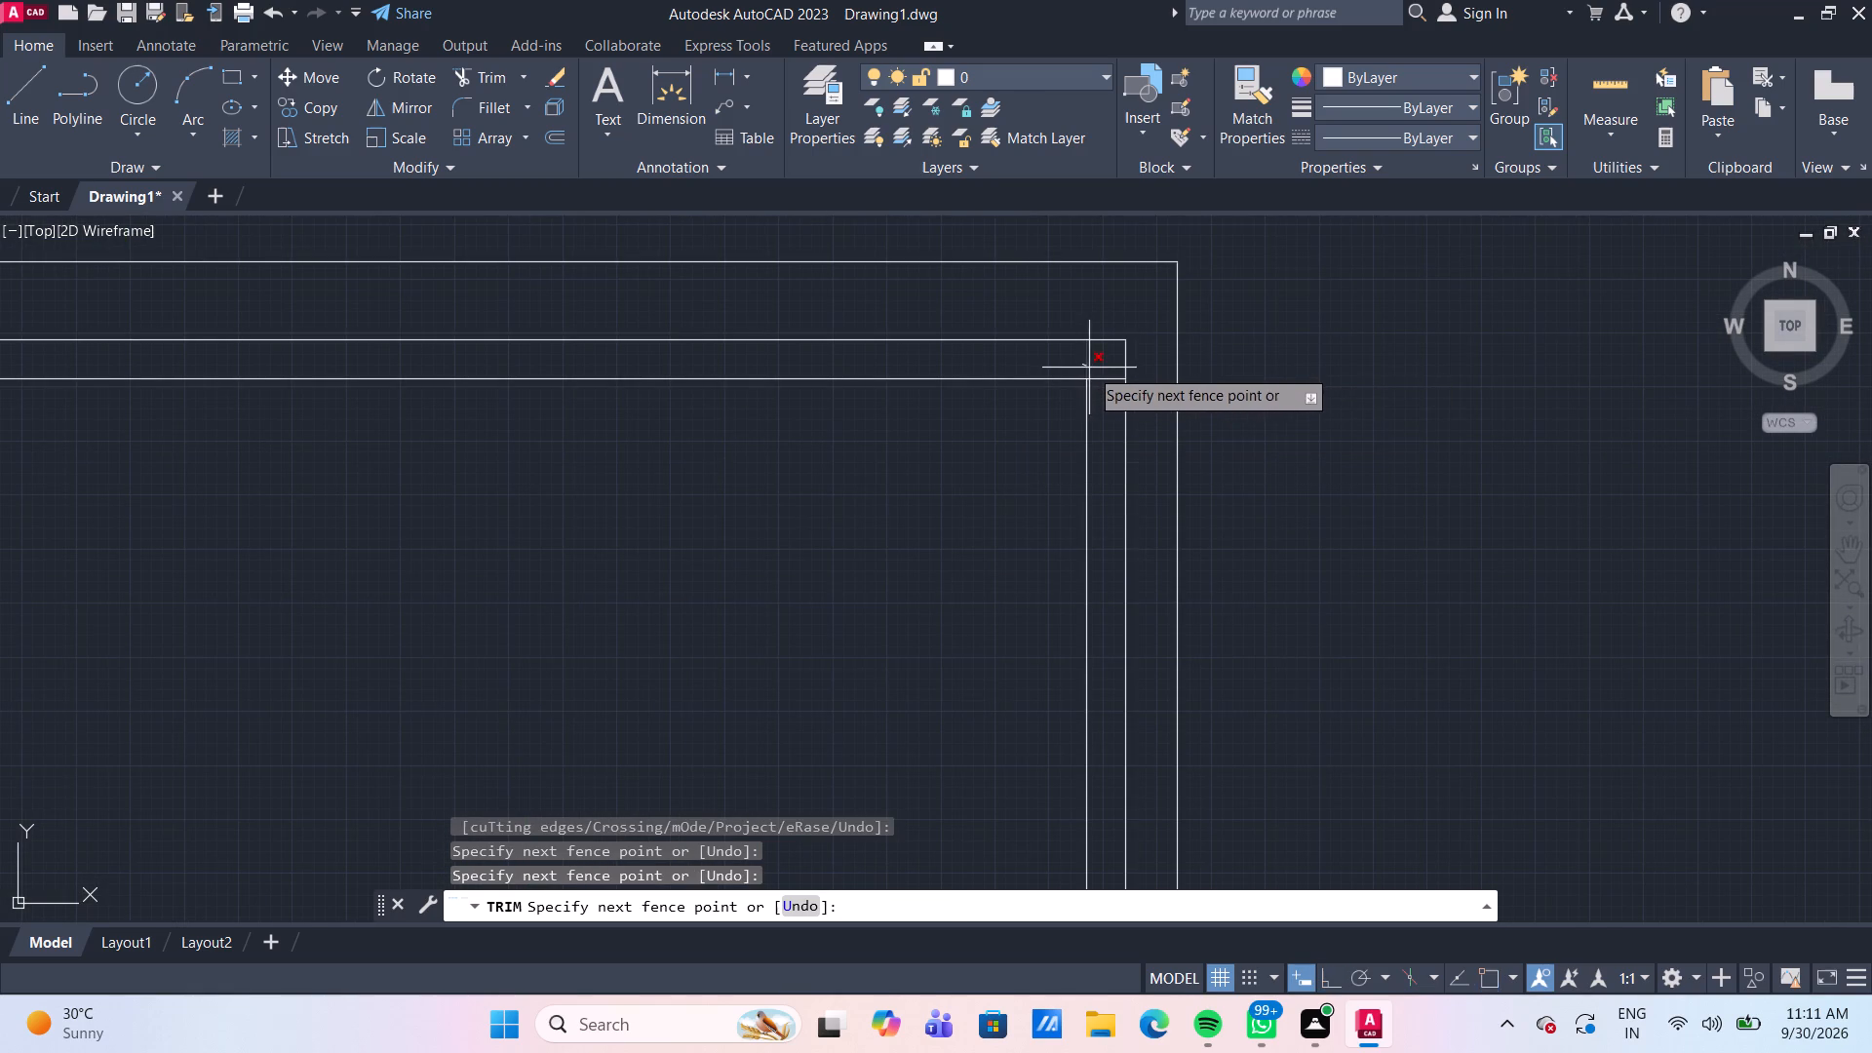
left_click(1108, 386)
Trim the right-hand ends of both partition pairs back to the inner vertical wall line.
scroll(1108, 386, "down", 3)
scroll(1149, 609, "up", 1)
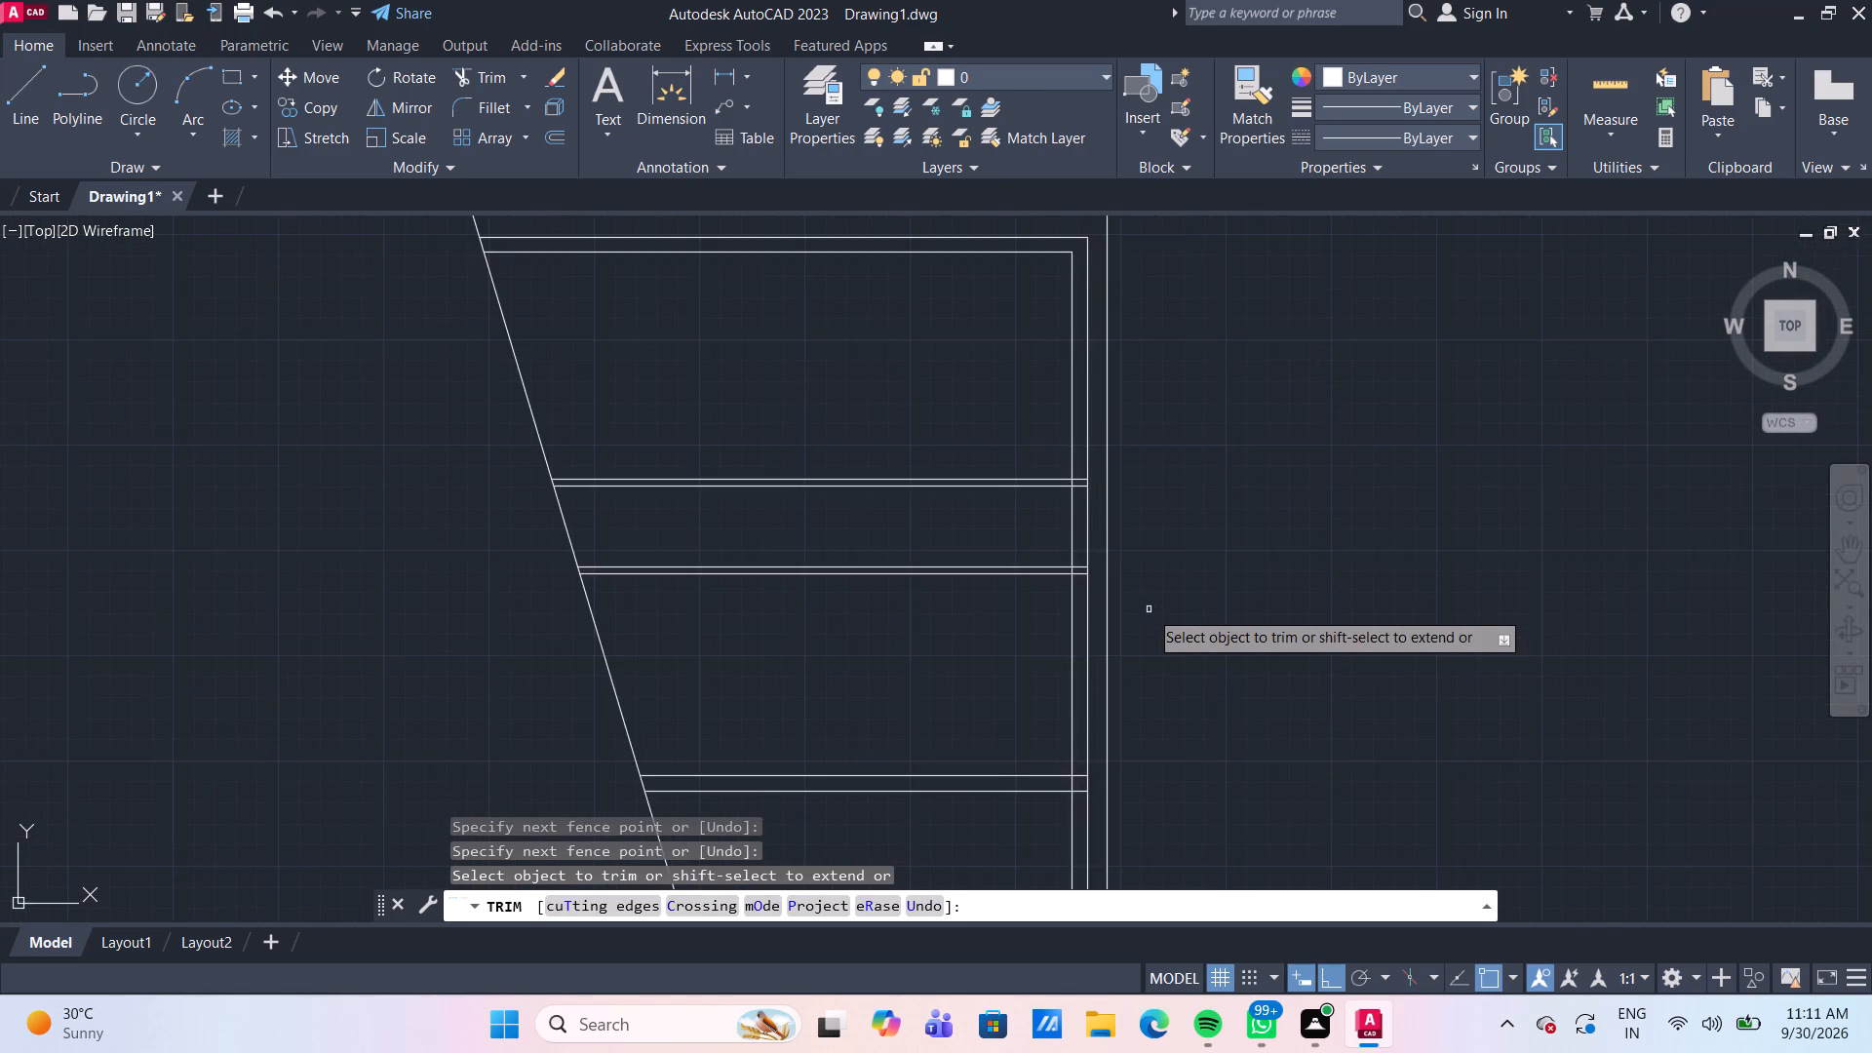
middle_click_drag(1155, 609, 1091, 512)
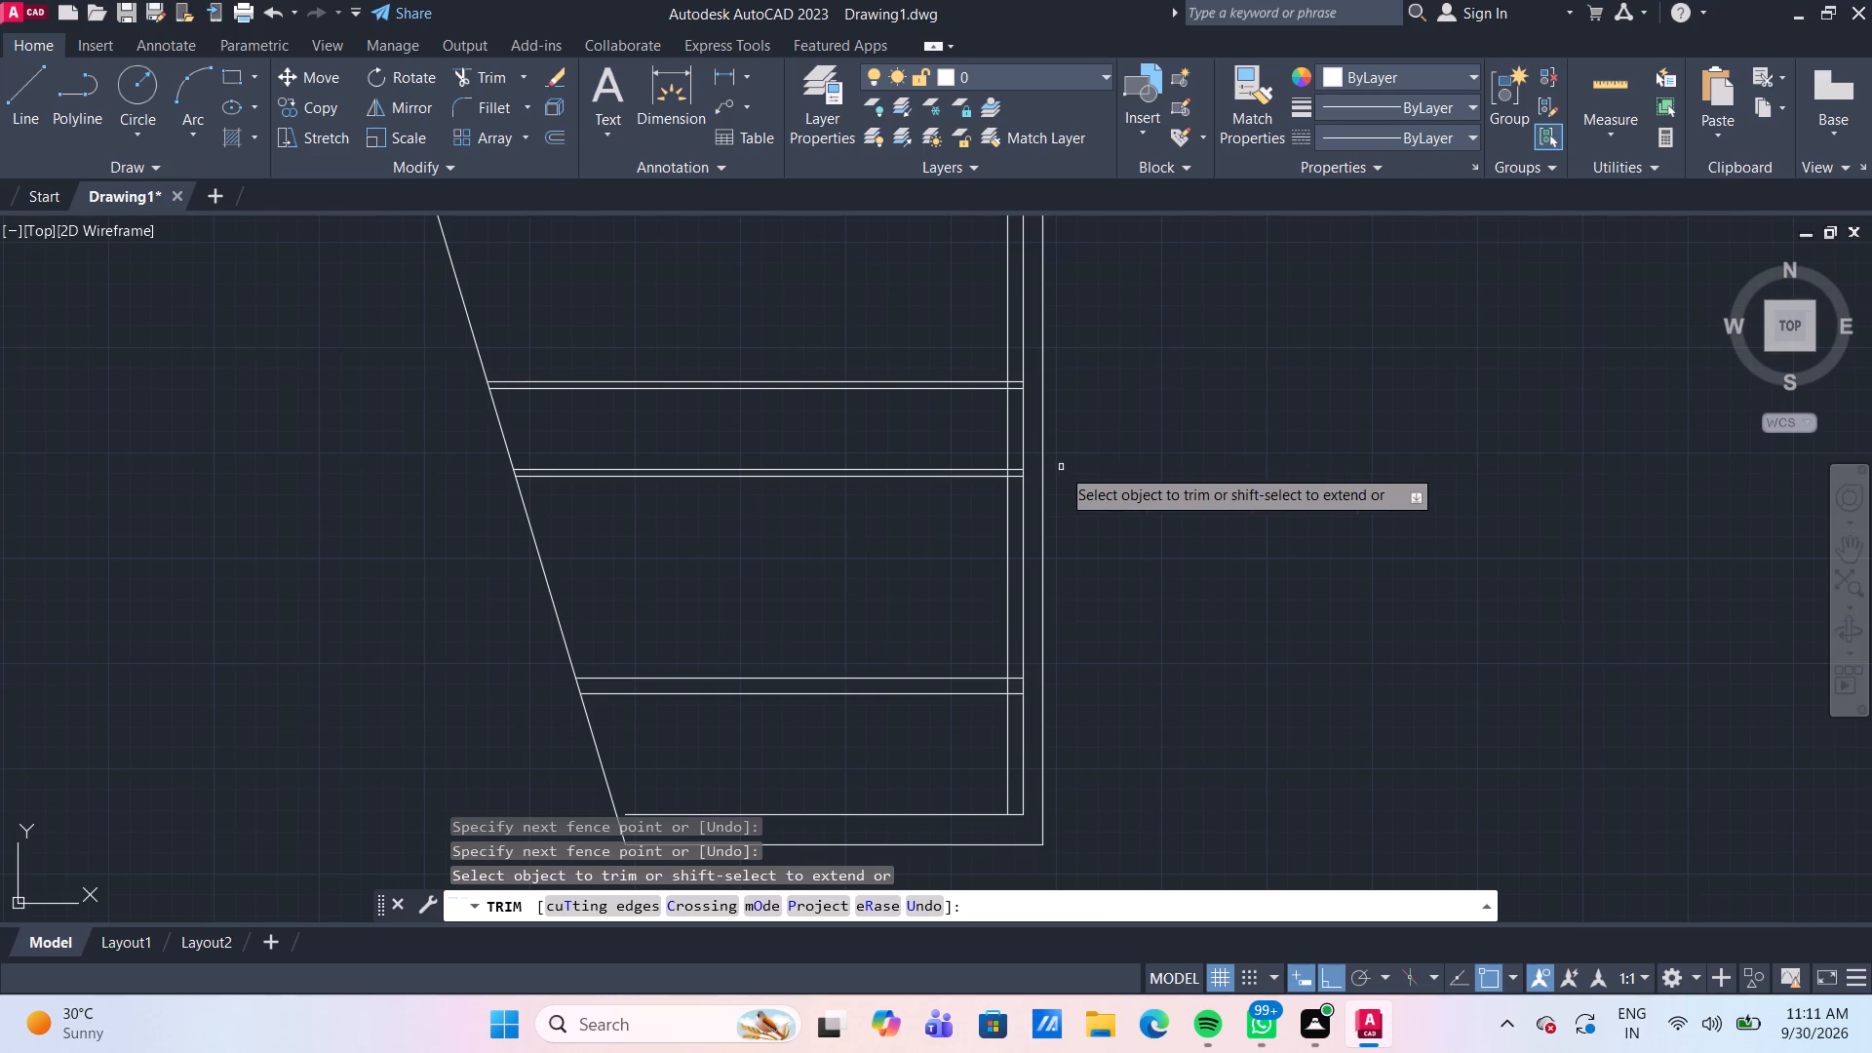
scroll(1044, 430, "up", 2)
left_click(966, 271)
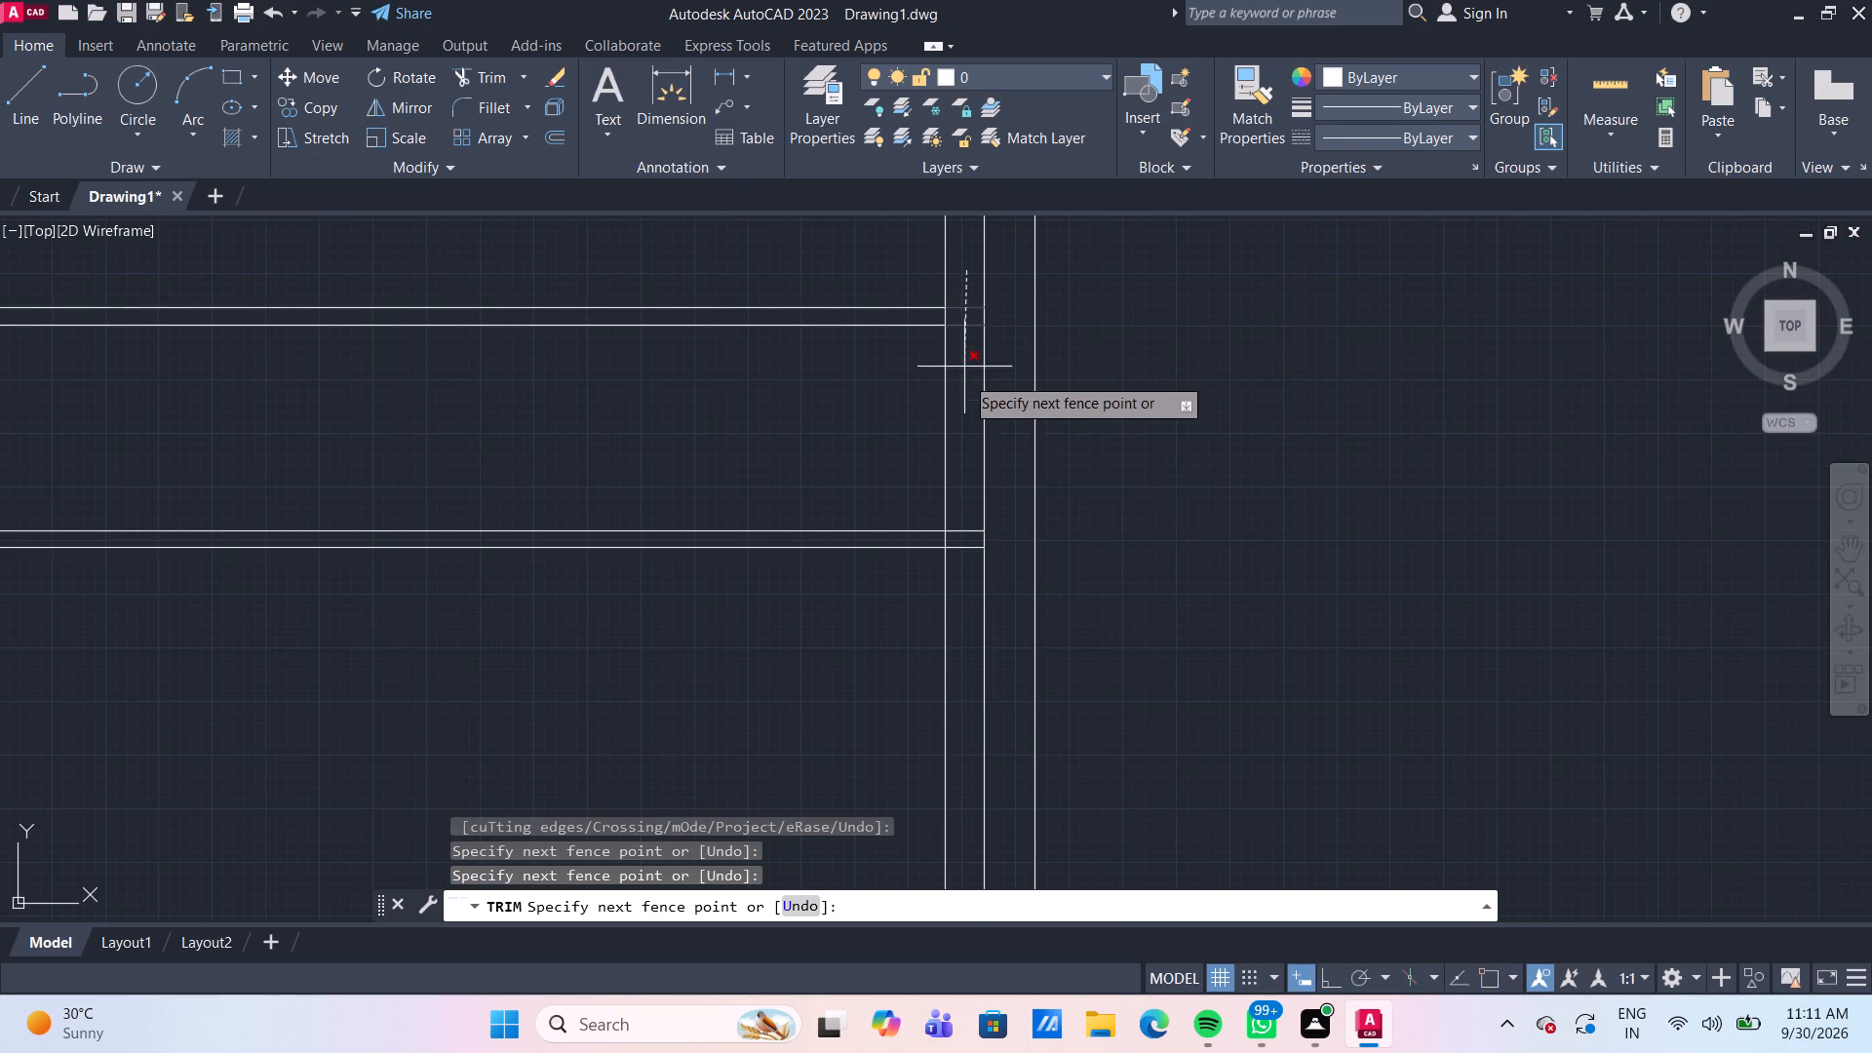
left_click(970, 576)
Trim the right-hand ends of the lowest wall pair back to the inner vertical wall line.
scroll(974, 579, "down", 2)
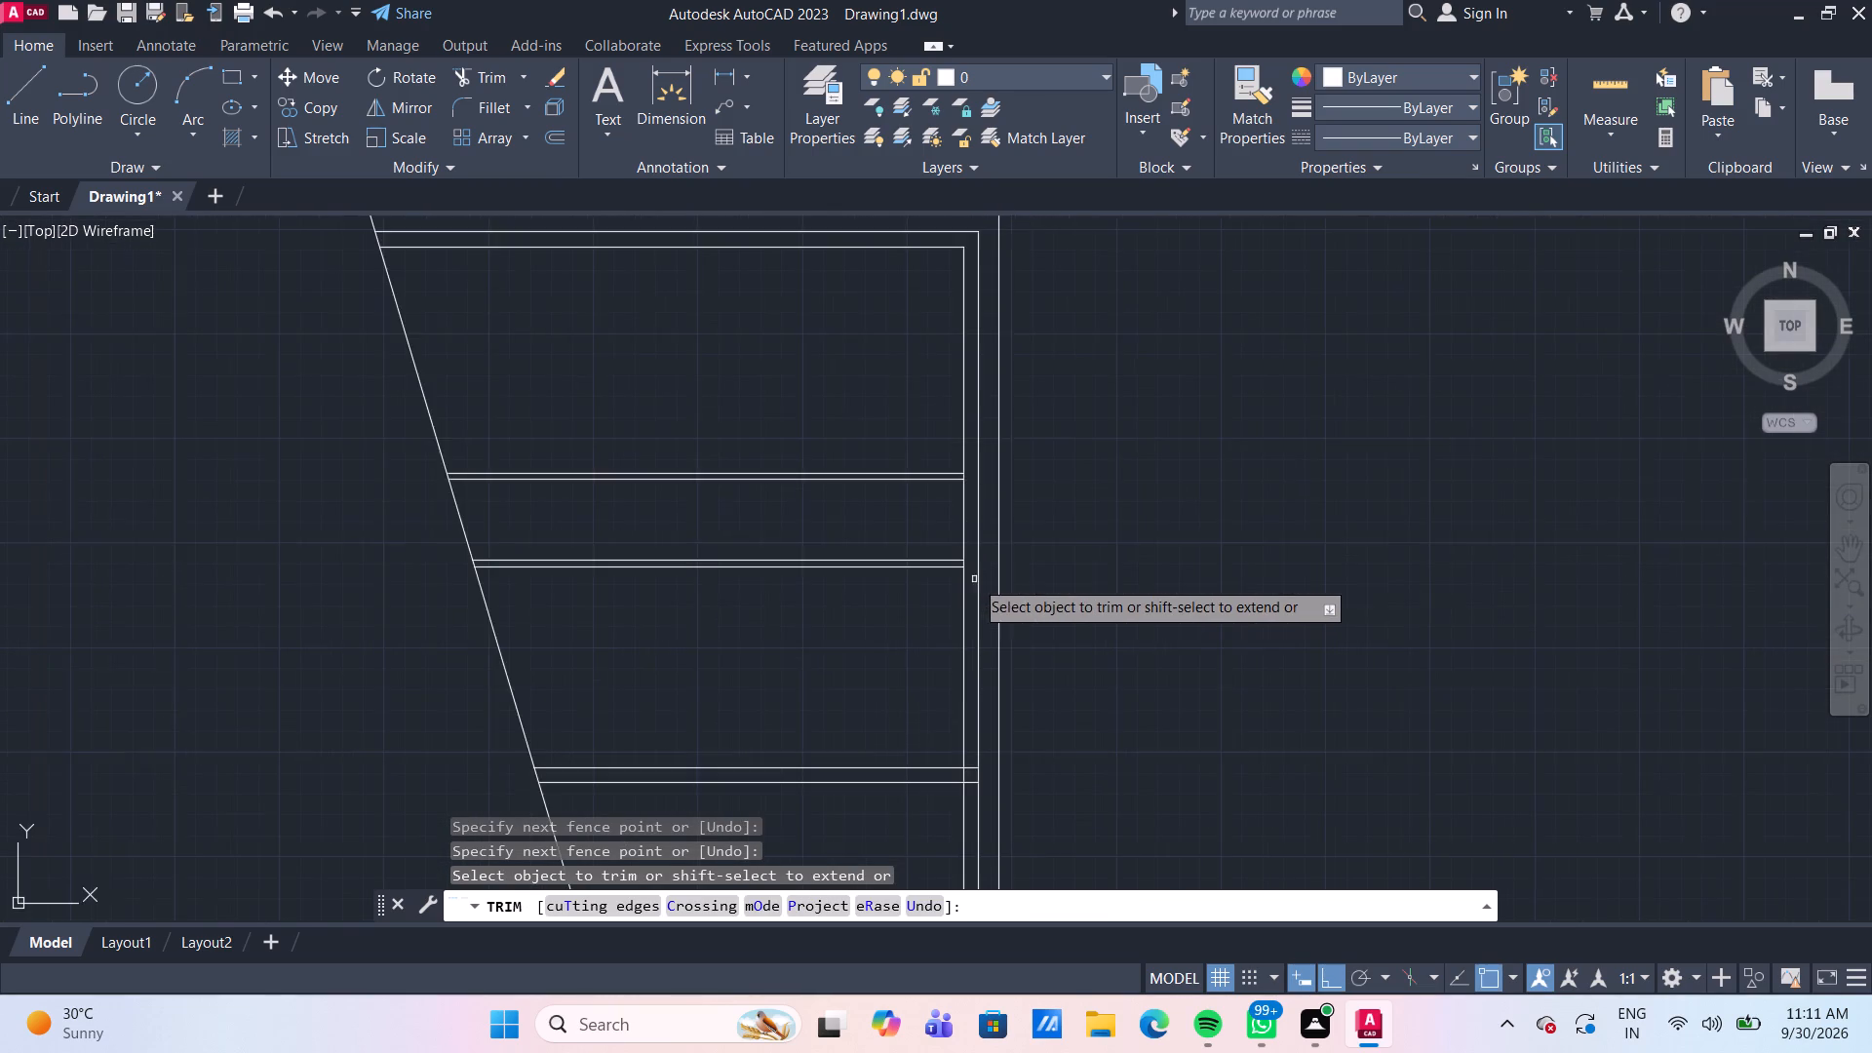
scroll(1112, 597, "down", 1)
middle_click_drag(1120, 604, 1095, 512)
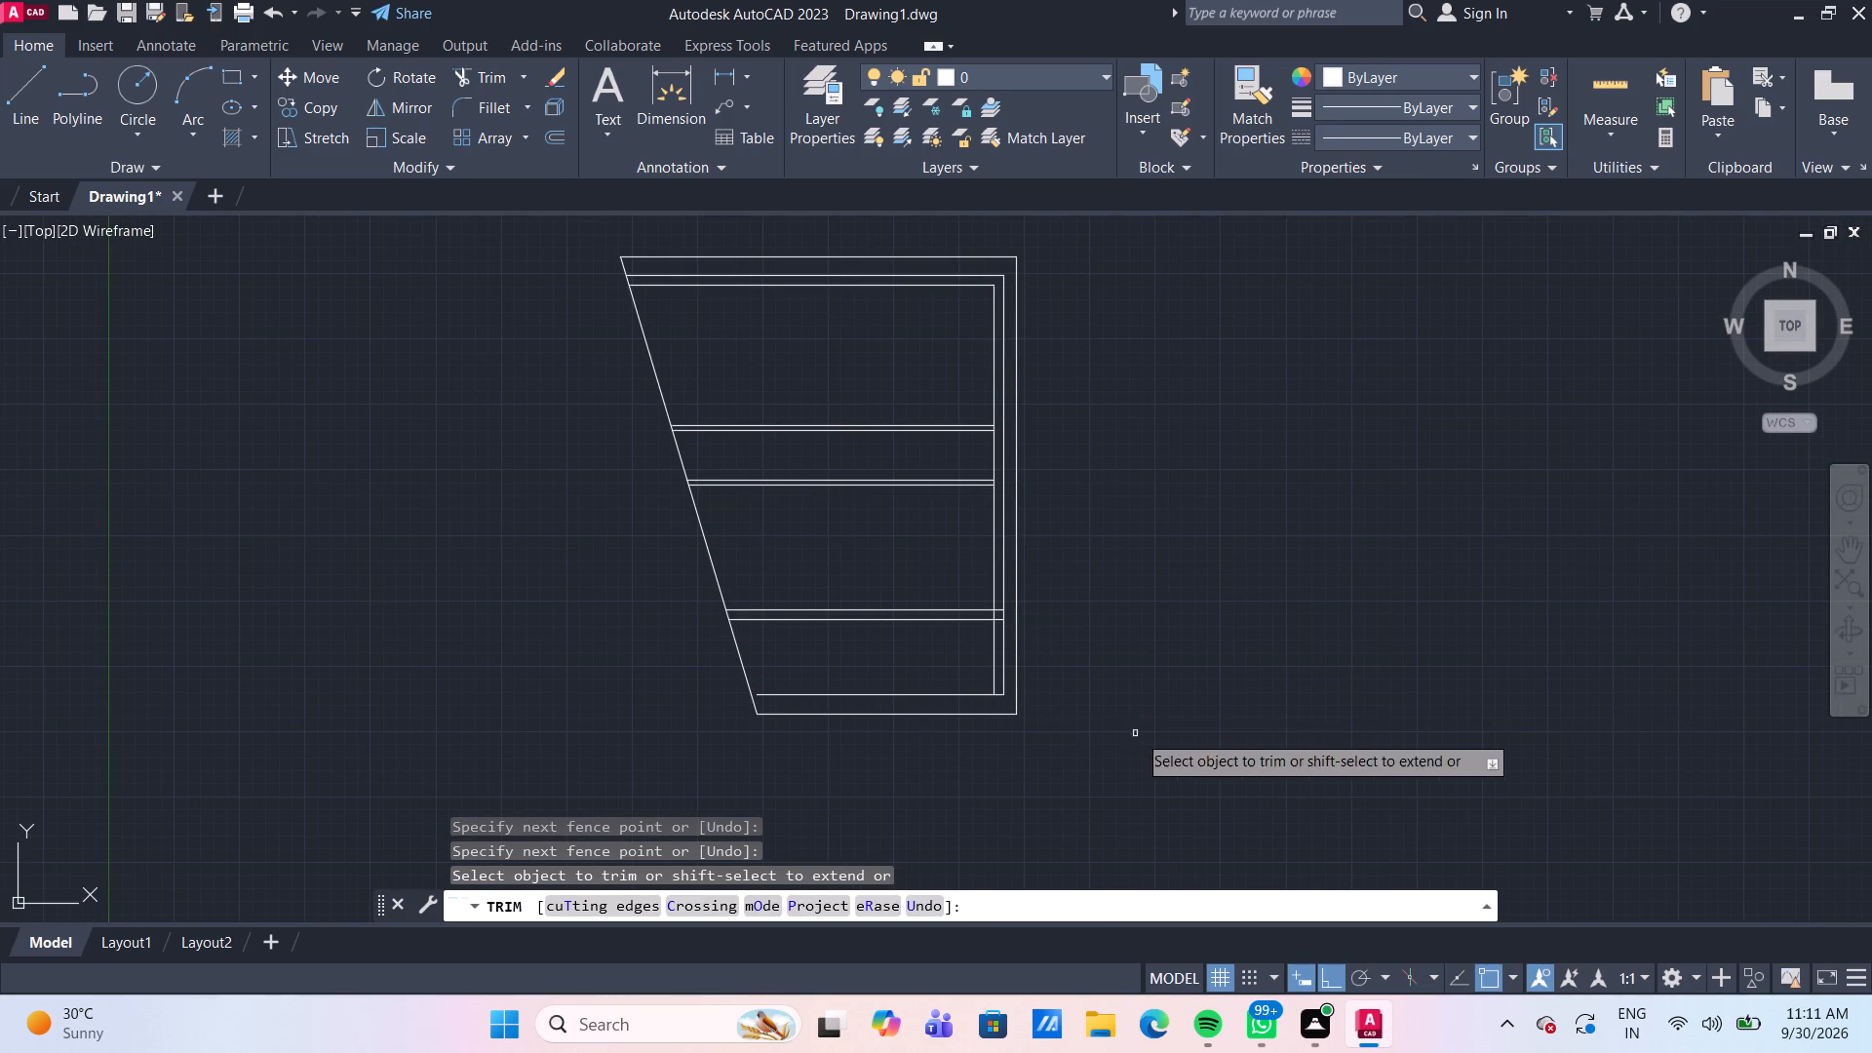
scroll(1046, 735, "up", 1)
scroll(1029, 506, "up", 2)
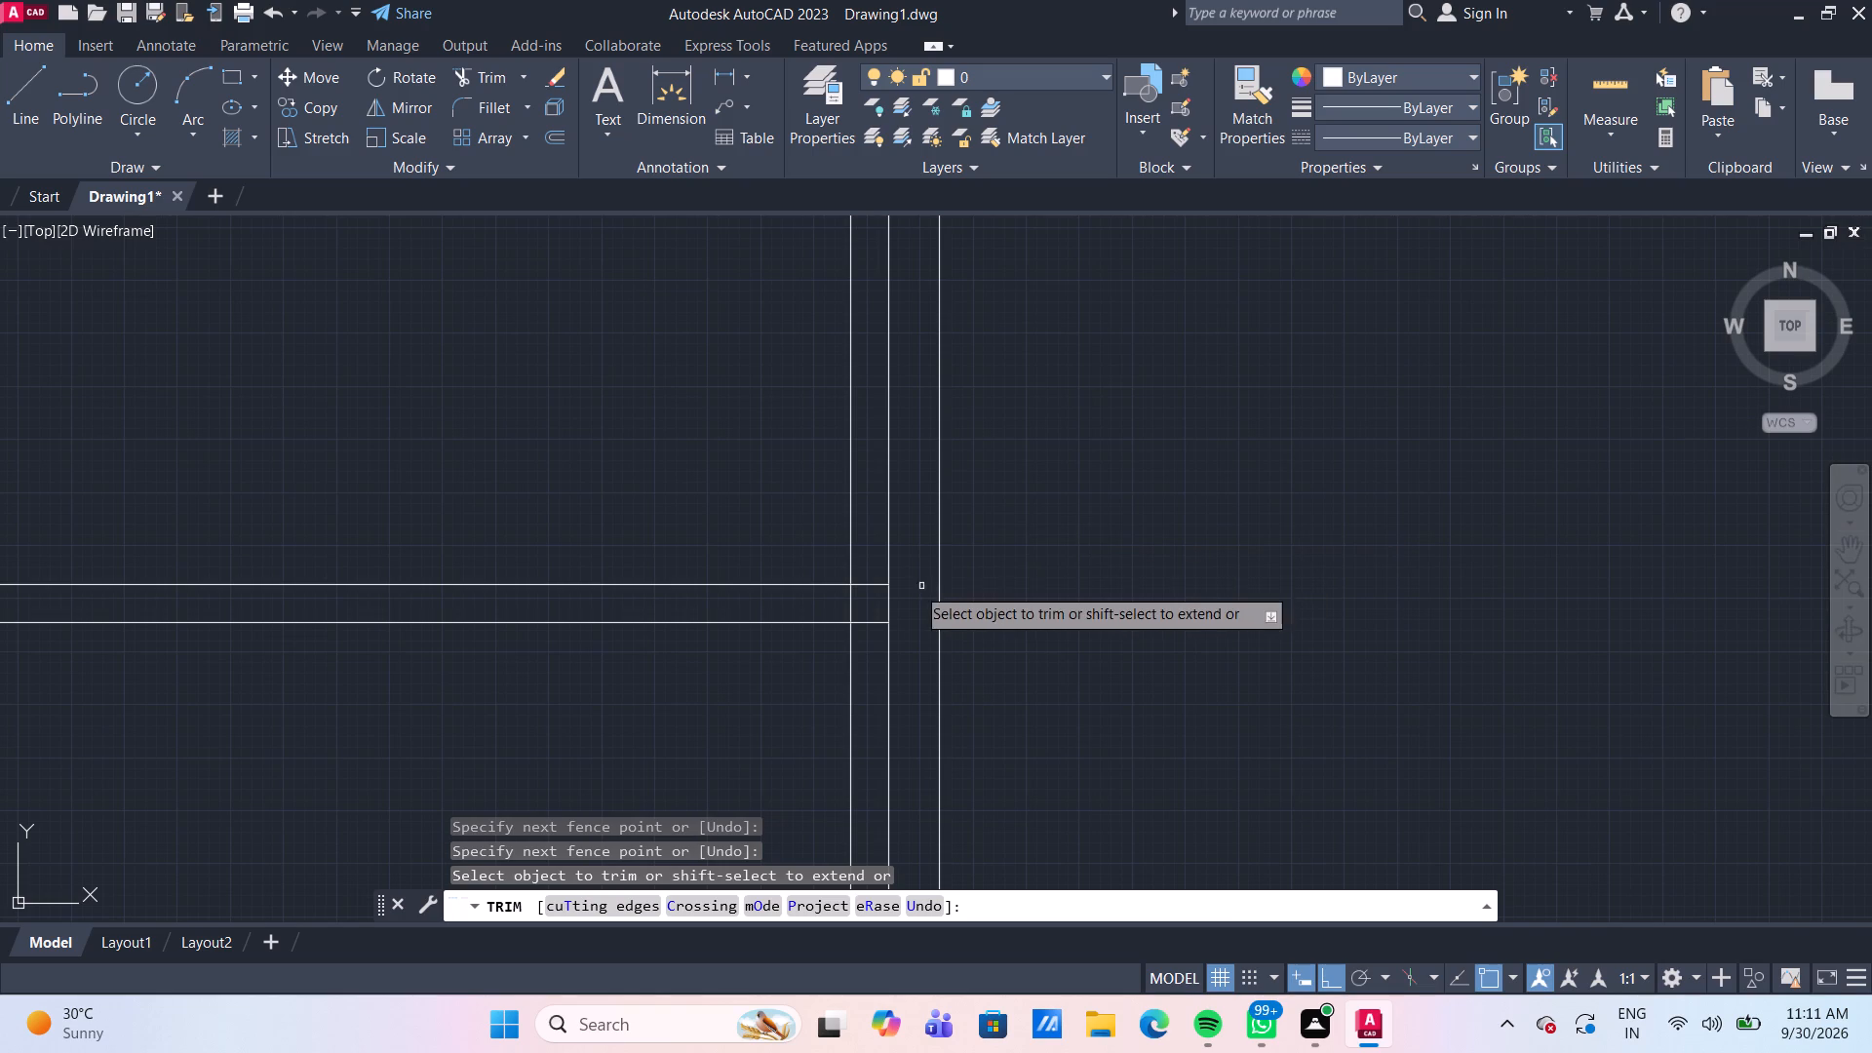
left_click(878, 587)
left_click(867, 619)
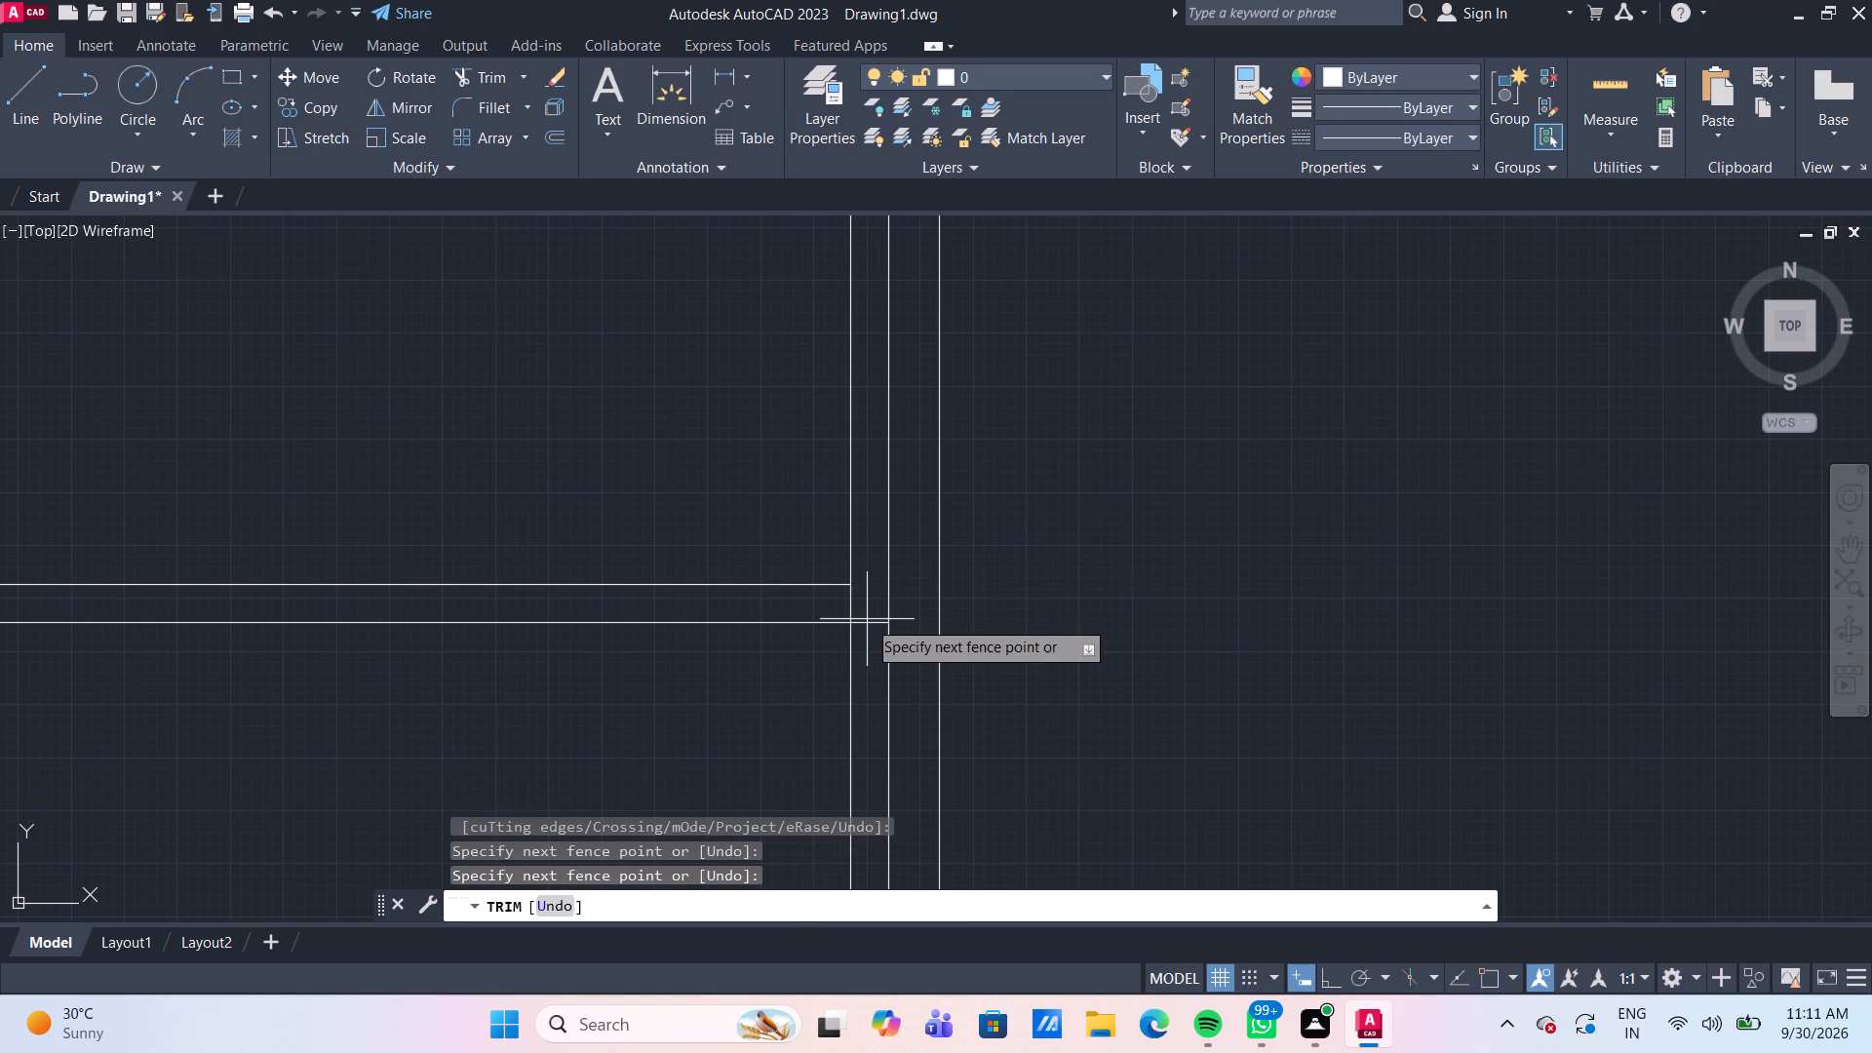
left_click(868, 644)
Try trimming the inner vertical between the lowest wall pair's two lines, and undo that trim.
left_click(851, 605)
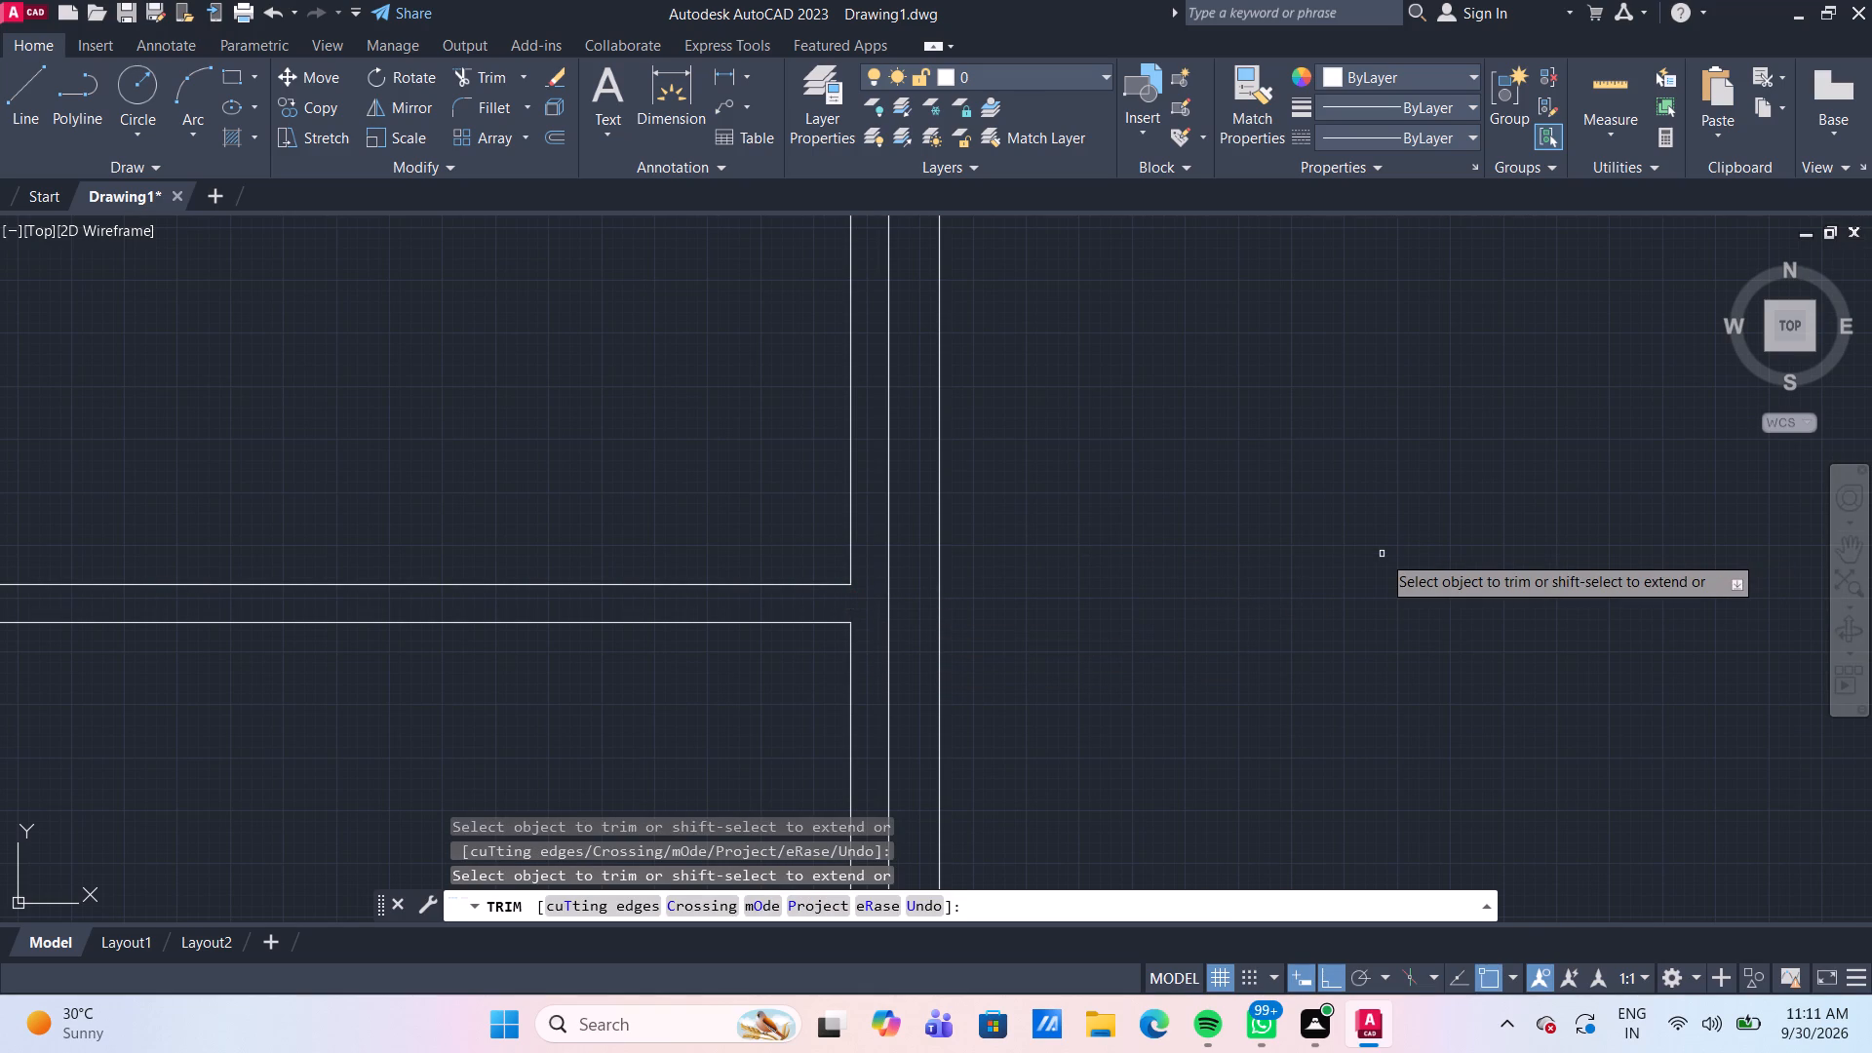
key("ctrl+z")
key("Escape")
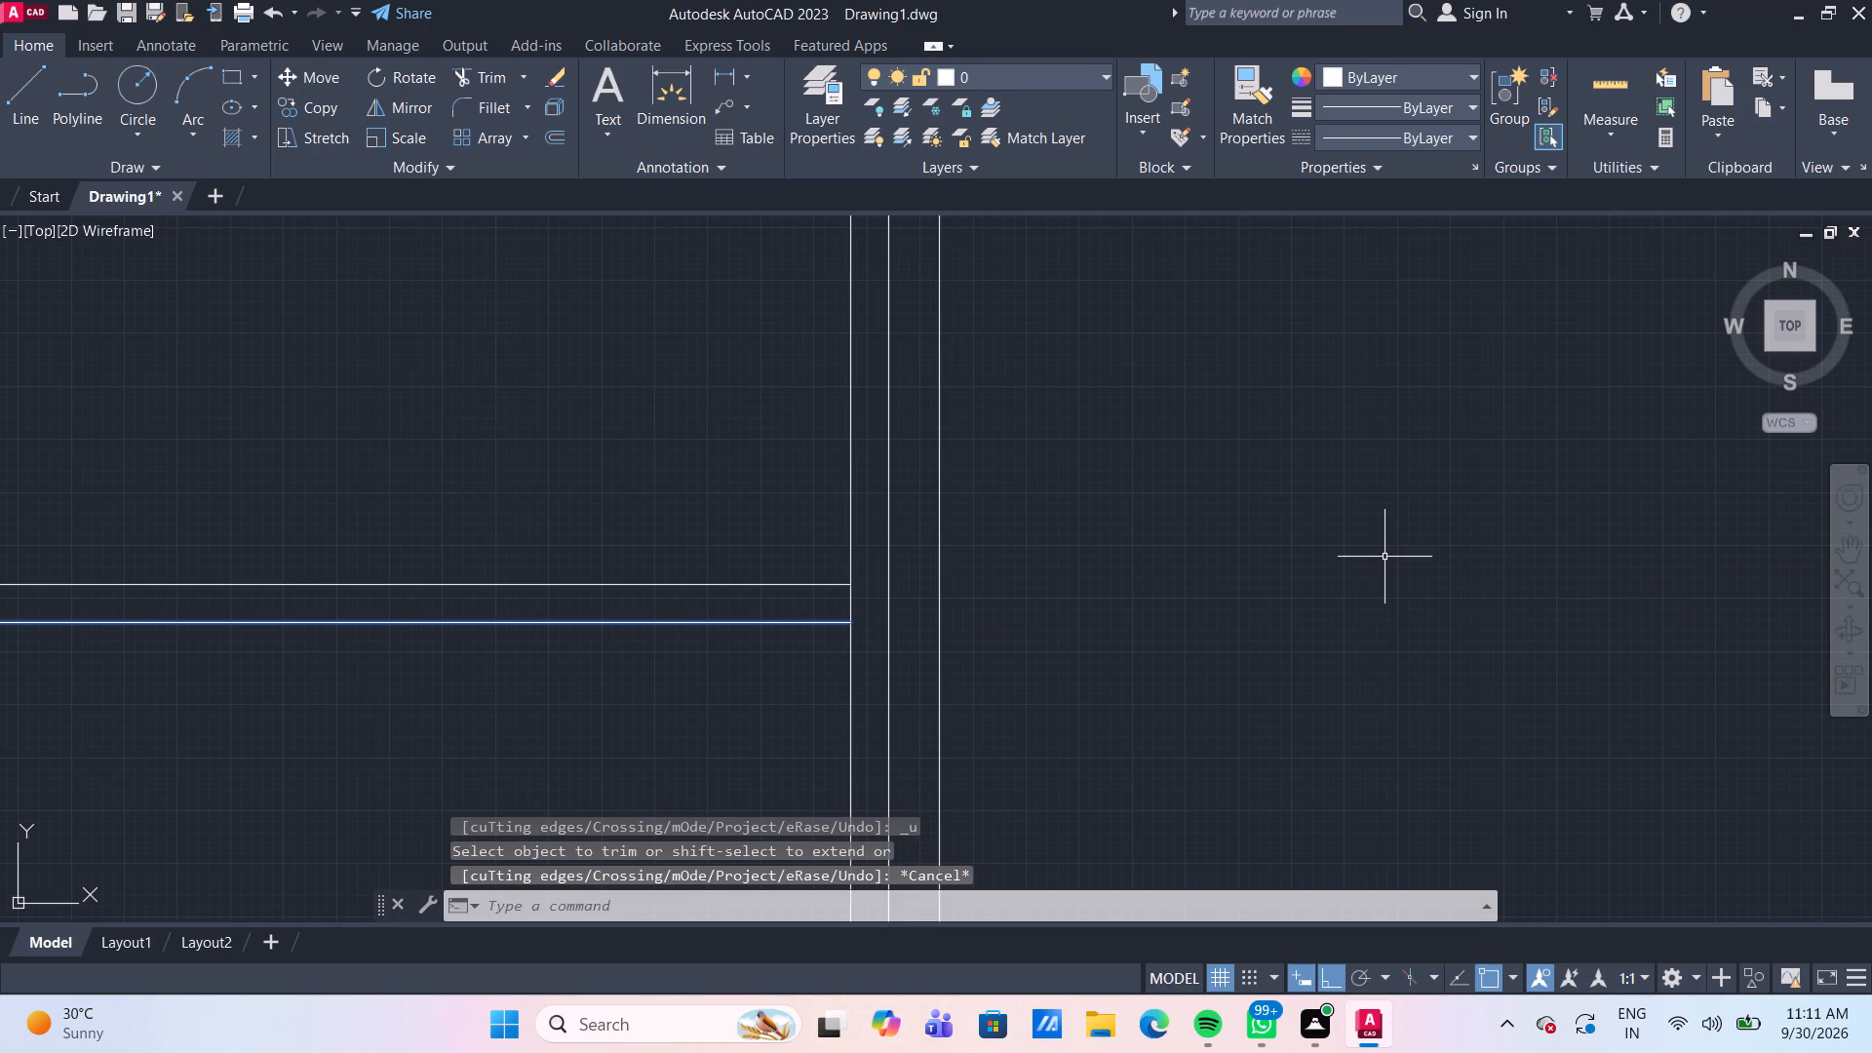
Trim the short piece of the inner vertical wall line between the lowest wall pair's two lines.
scroll(1258, 546, "down", 3)
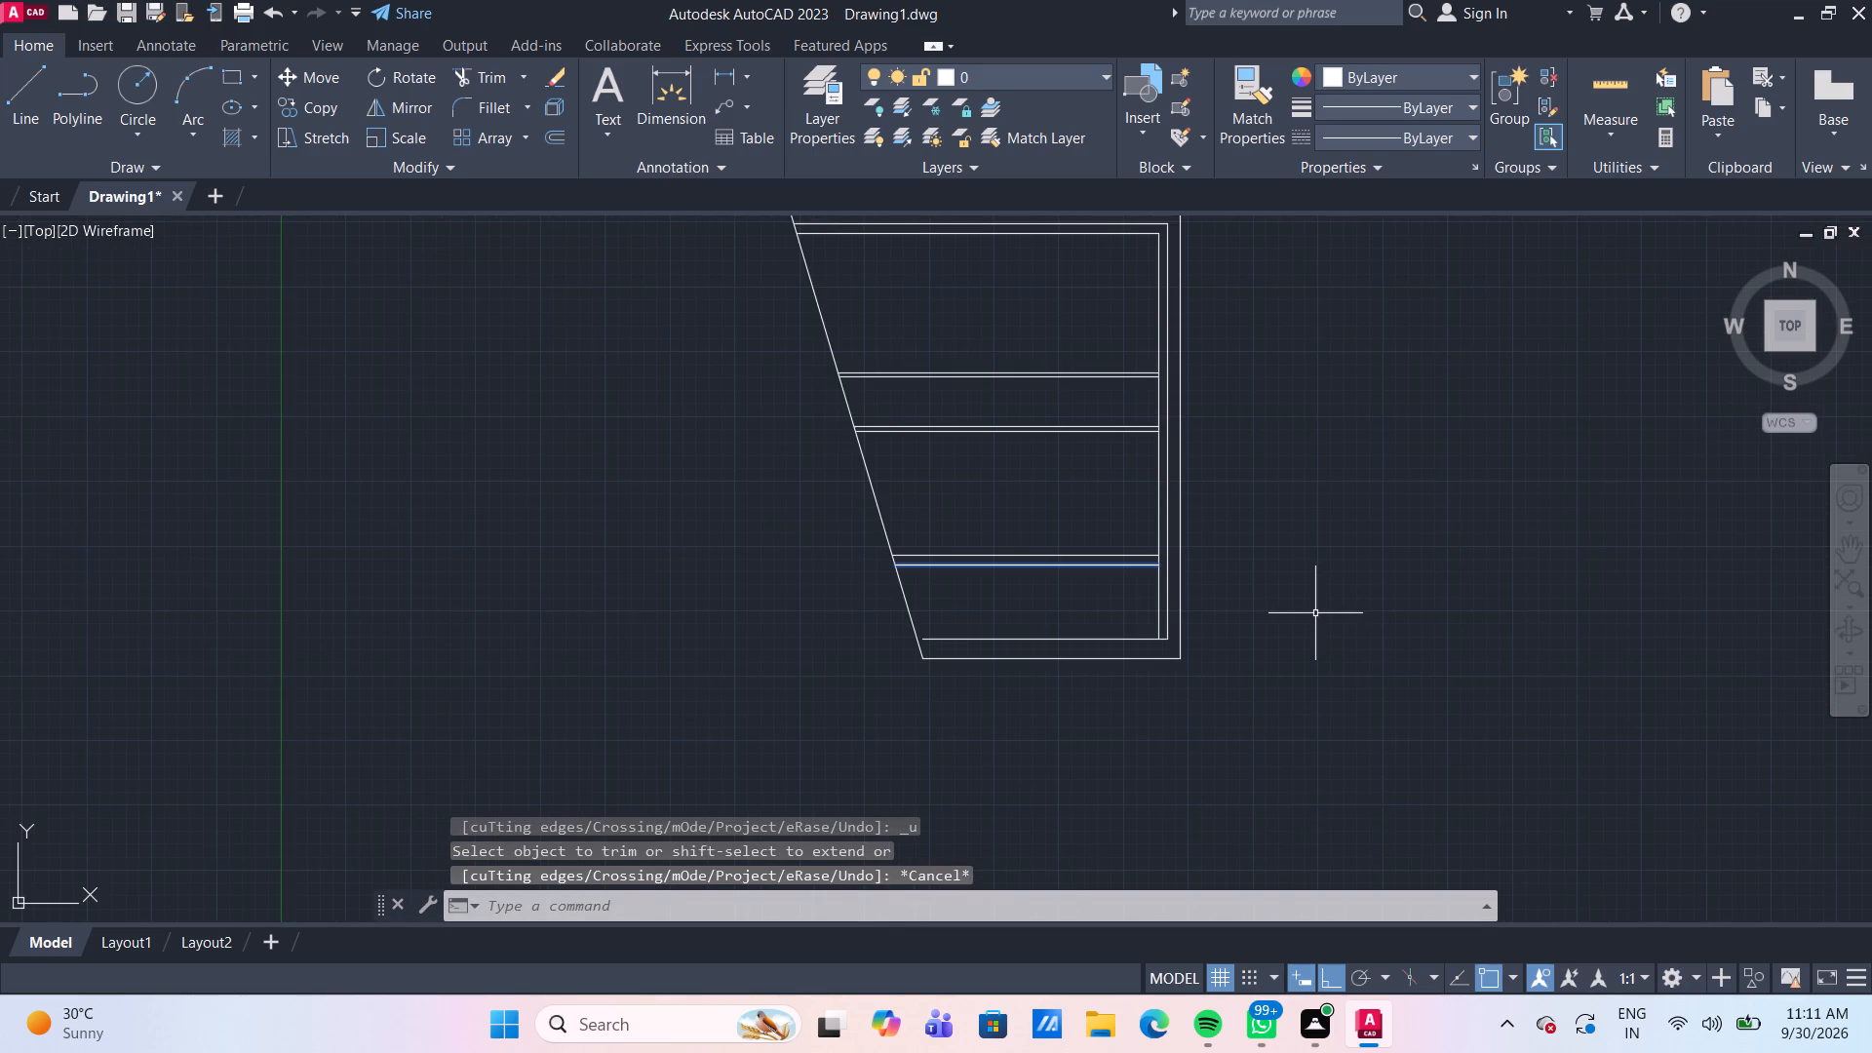
scroll(1320, 614, "down", 1)
middle_click_drag(1315, 629, 1279, 571)
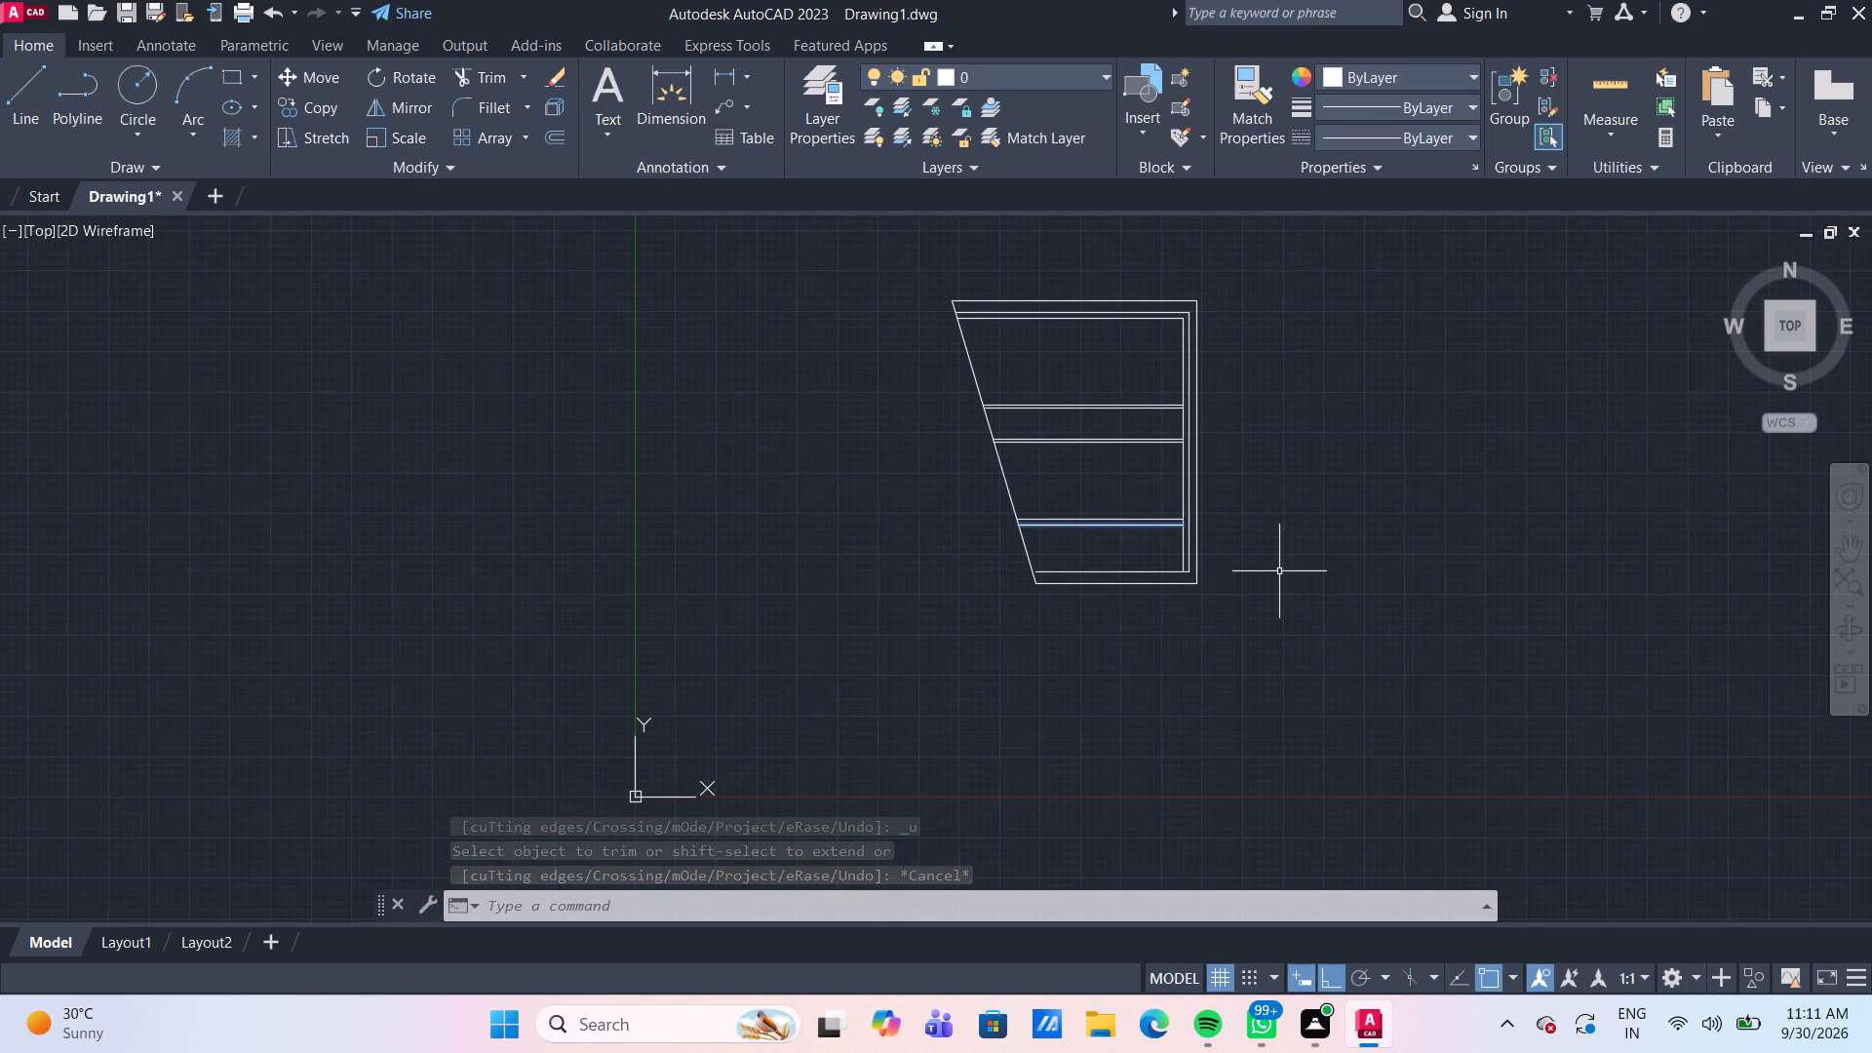
scroll(1279, 571, "up", 2)
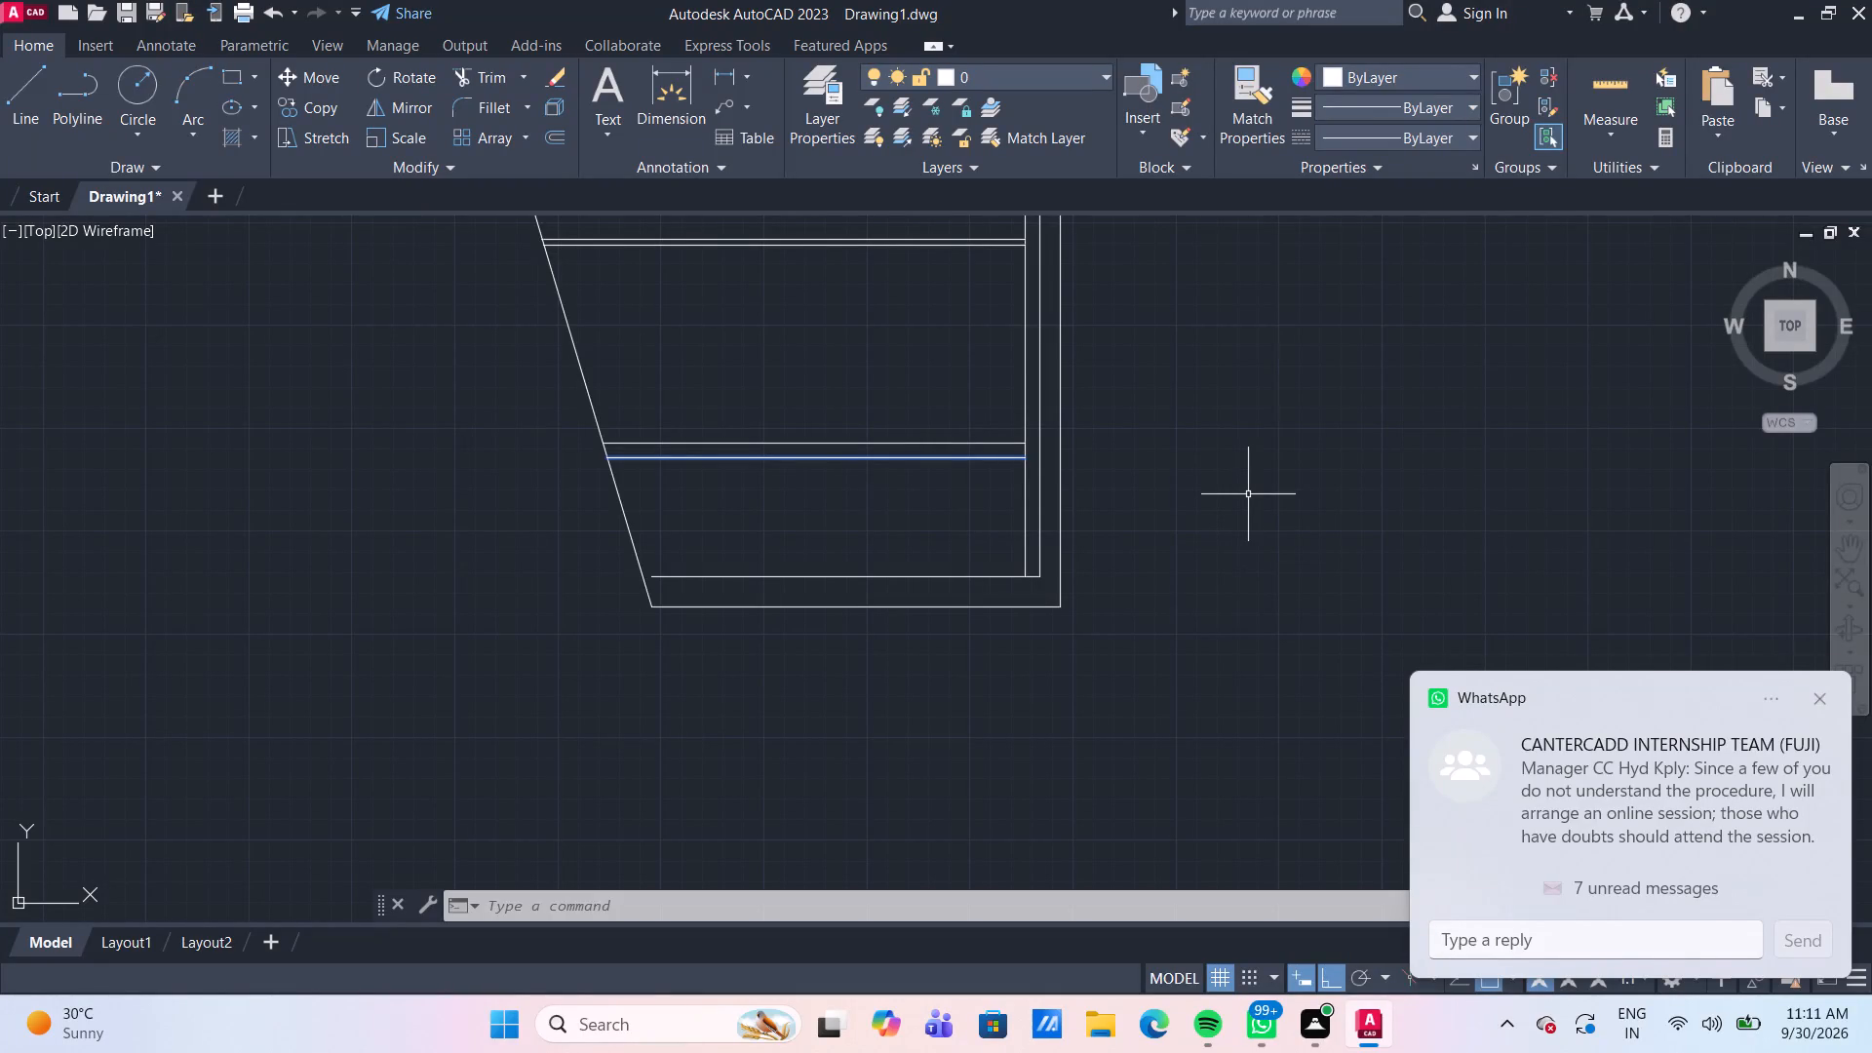
type("TR")
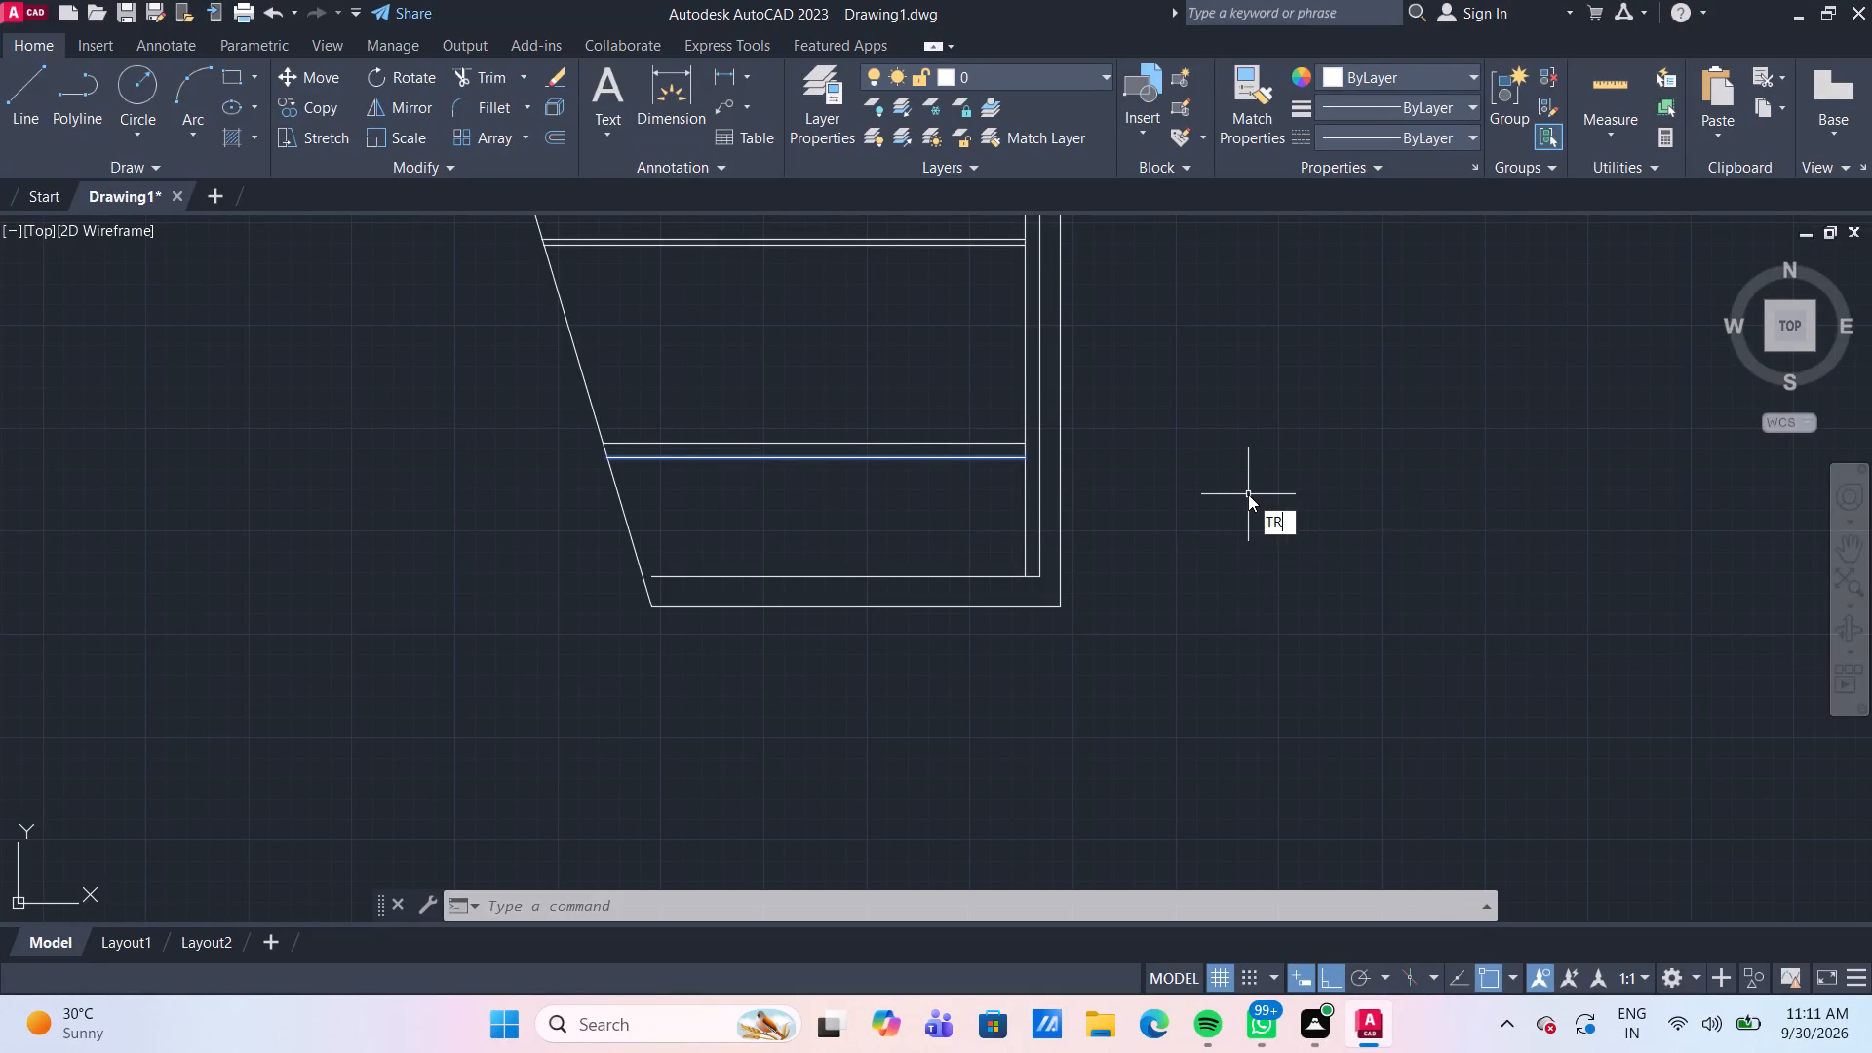
key("Return")
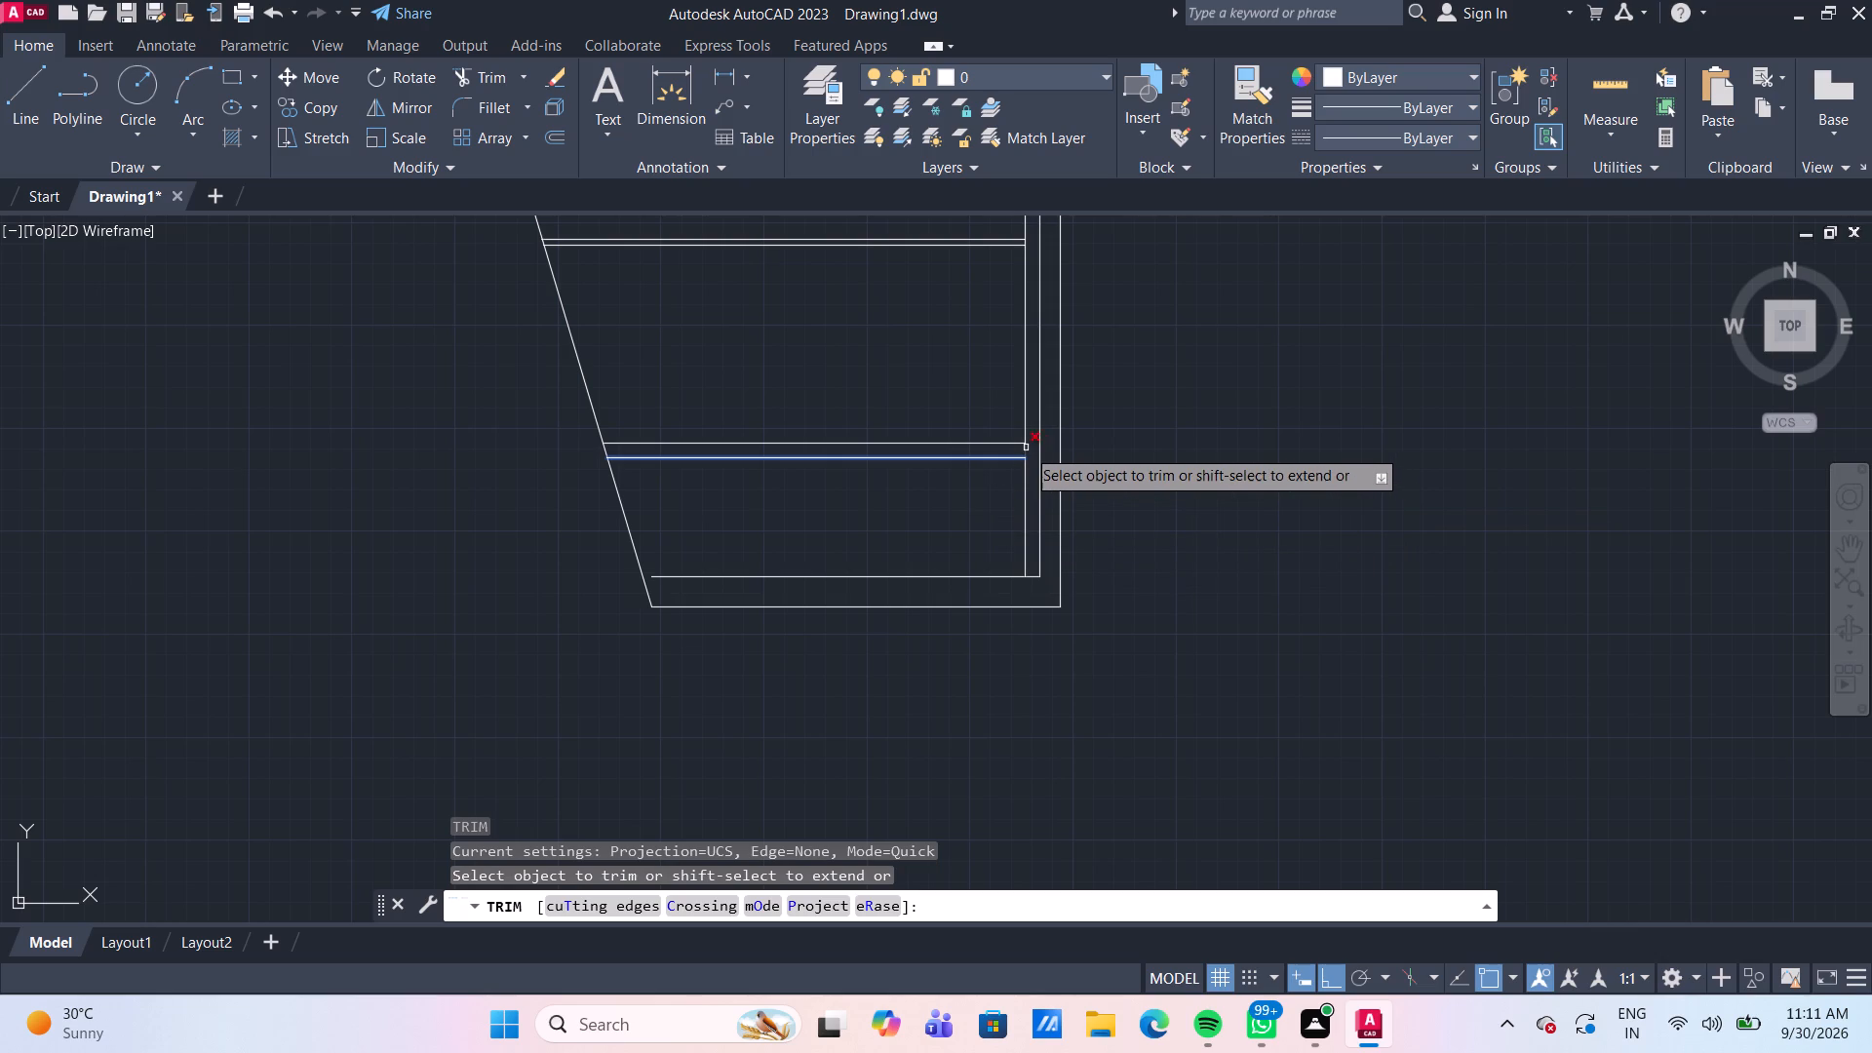
left_click(1025, 448)
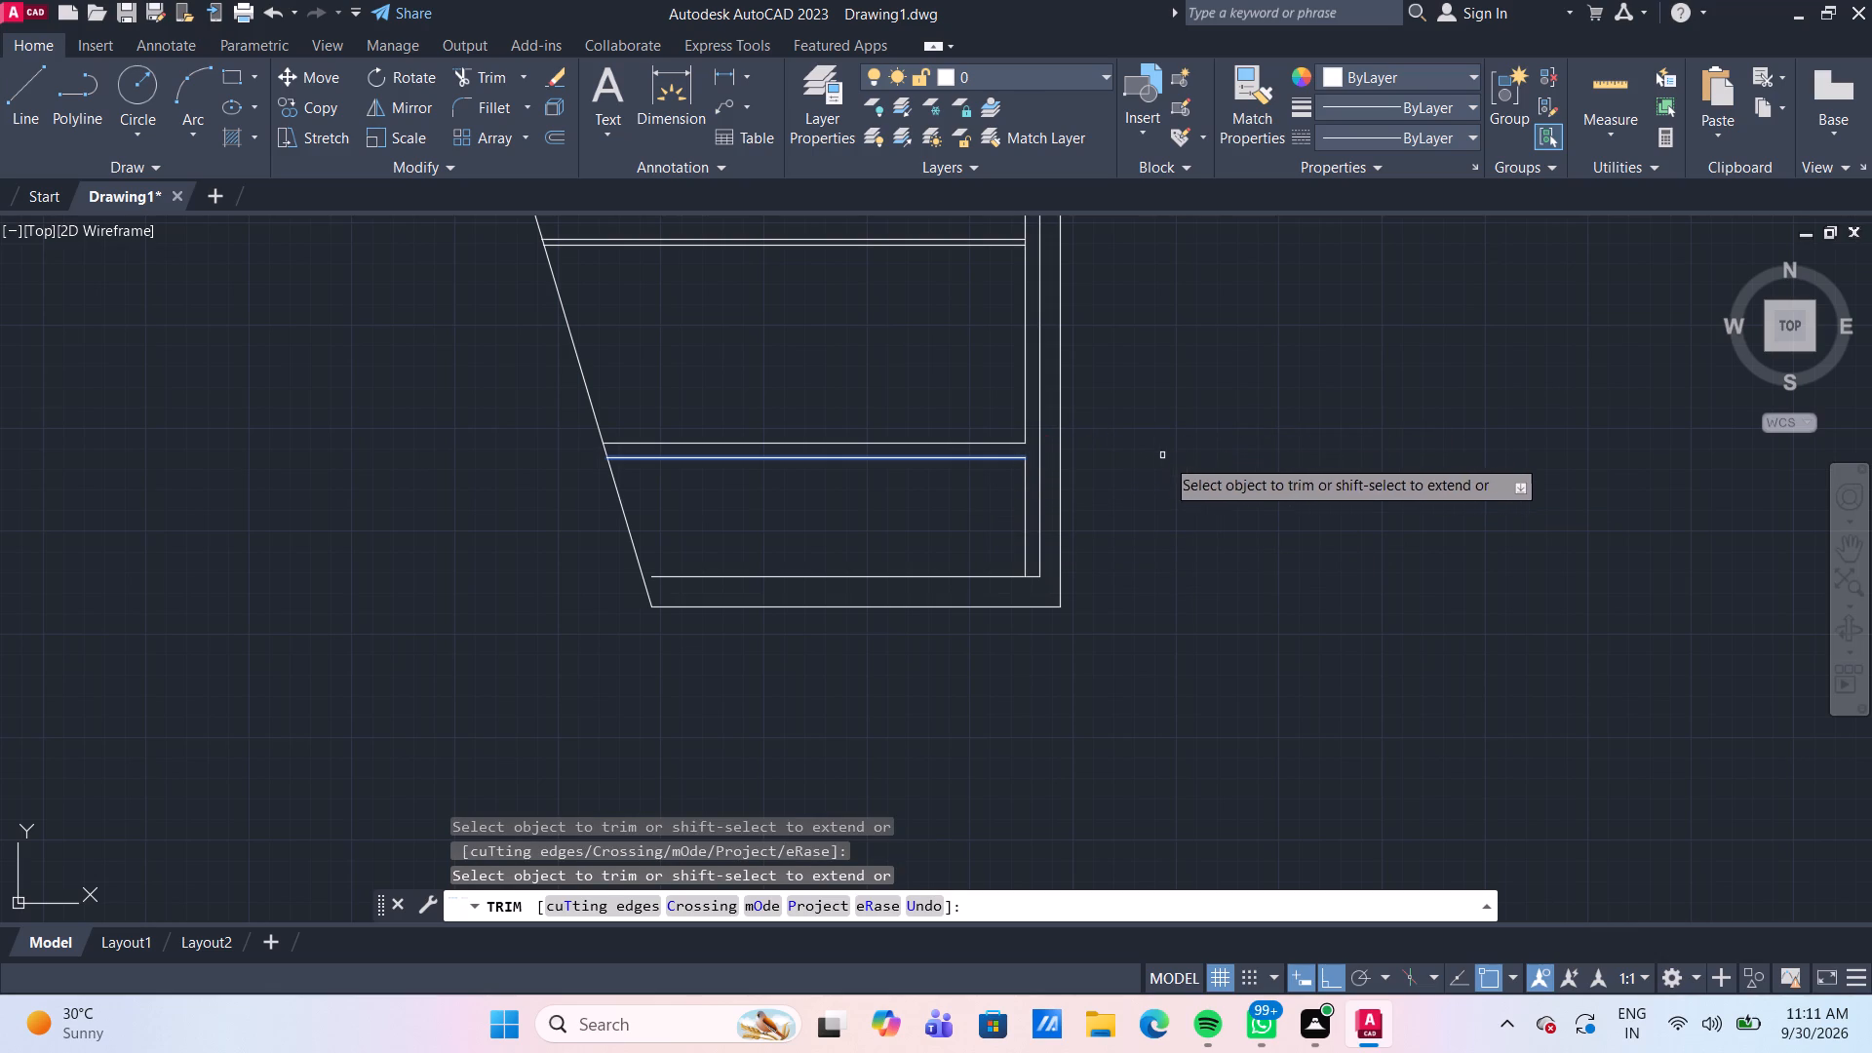
key("Escape")
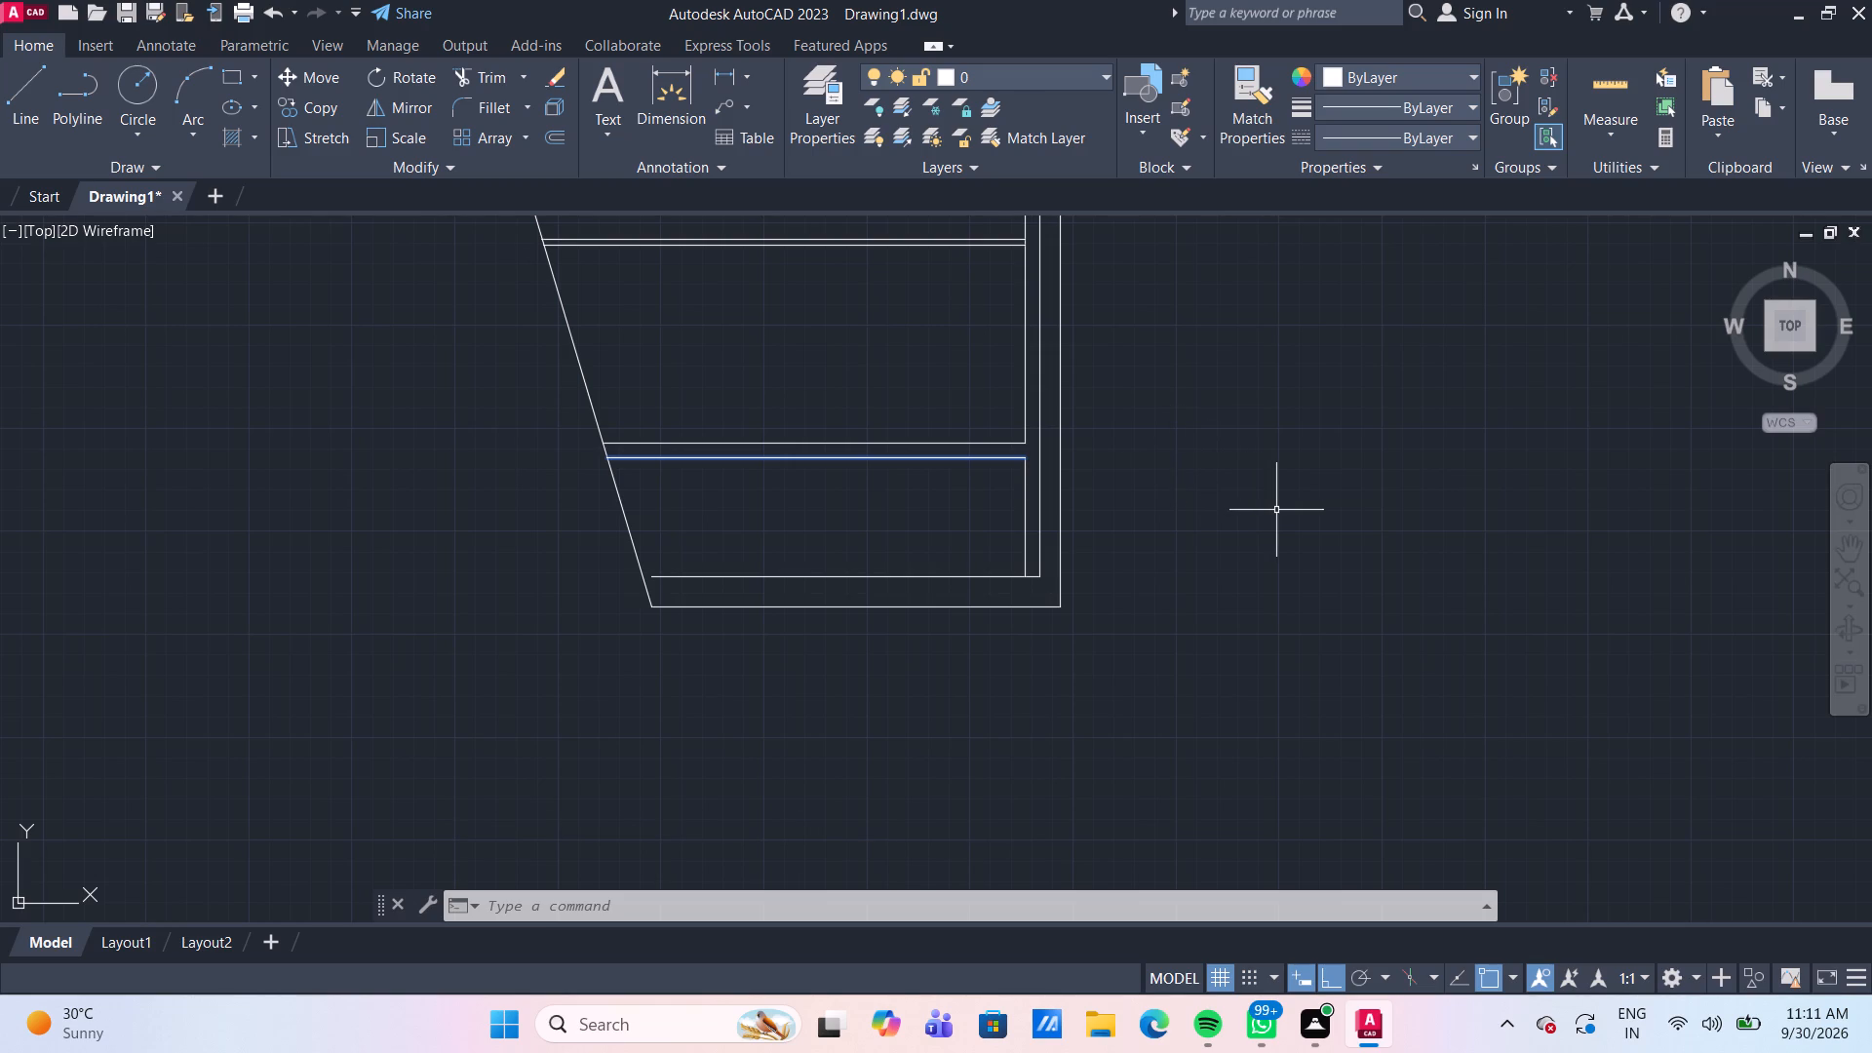
Offset the inner vertical wall line 8'6" toward the slanted side, and offset that new line 4" to form a vertical partition pair.
scroll(1272, 507, "down", 2)
scroll(1266, 300, "up", 1)
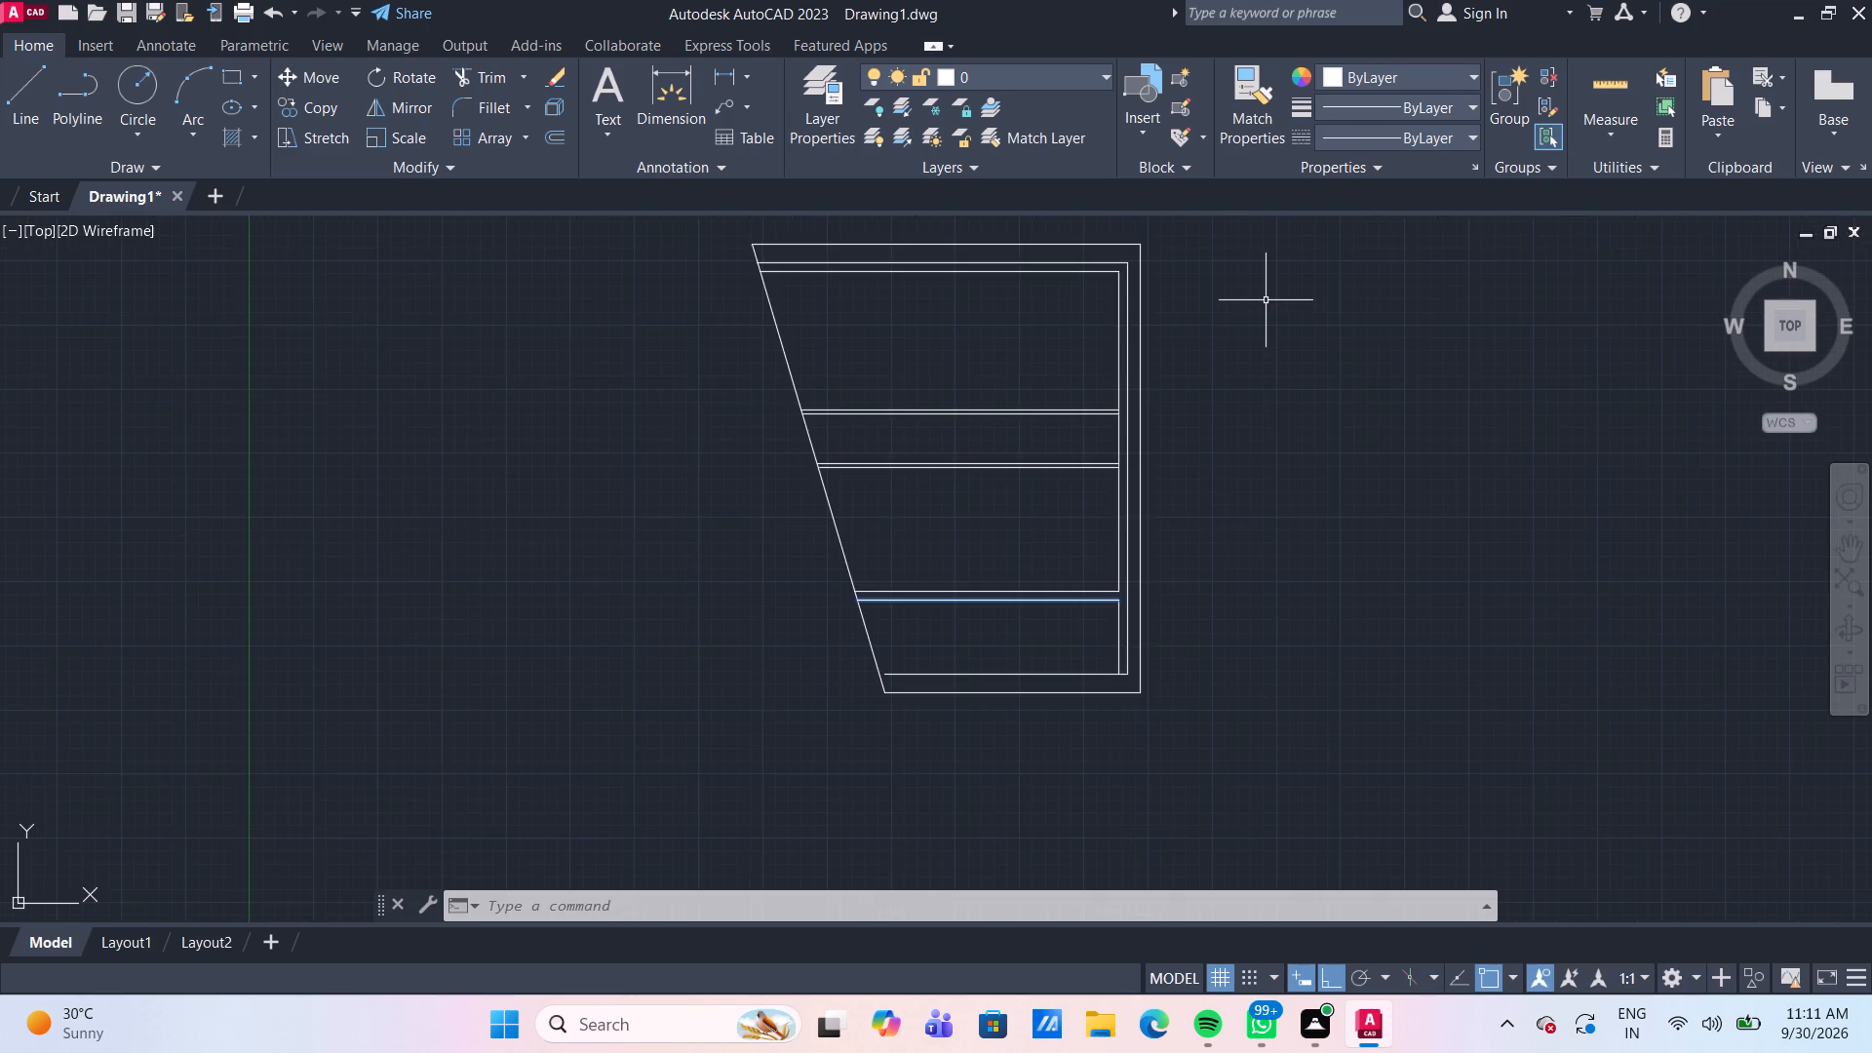
scroll(1266, 300, "up", 1)
middle_click_drag(1267, 302, 1246, 370)
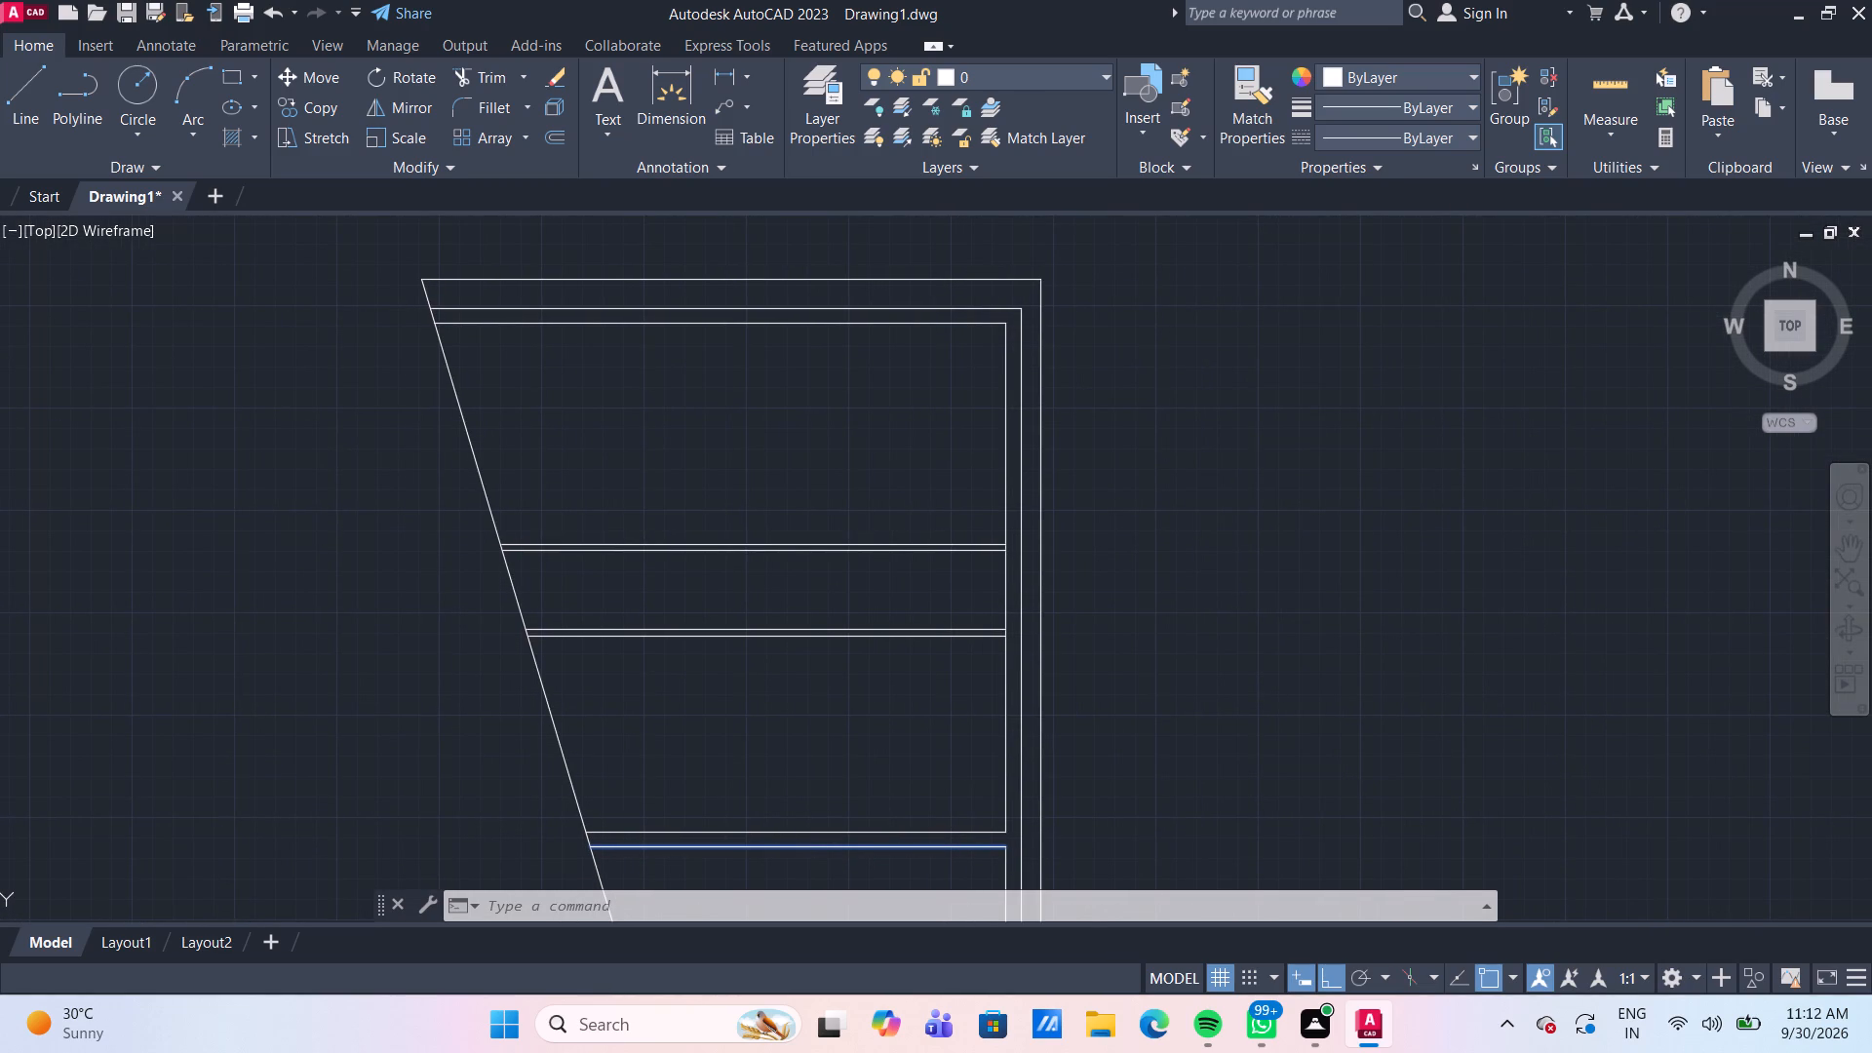
key("o")
key("Return")
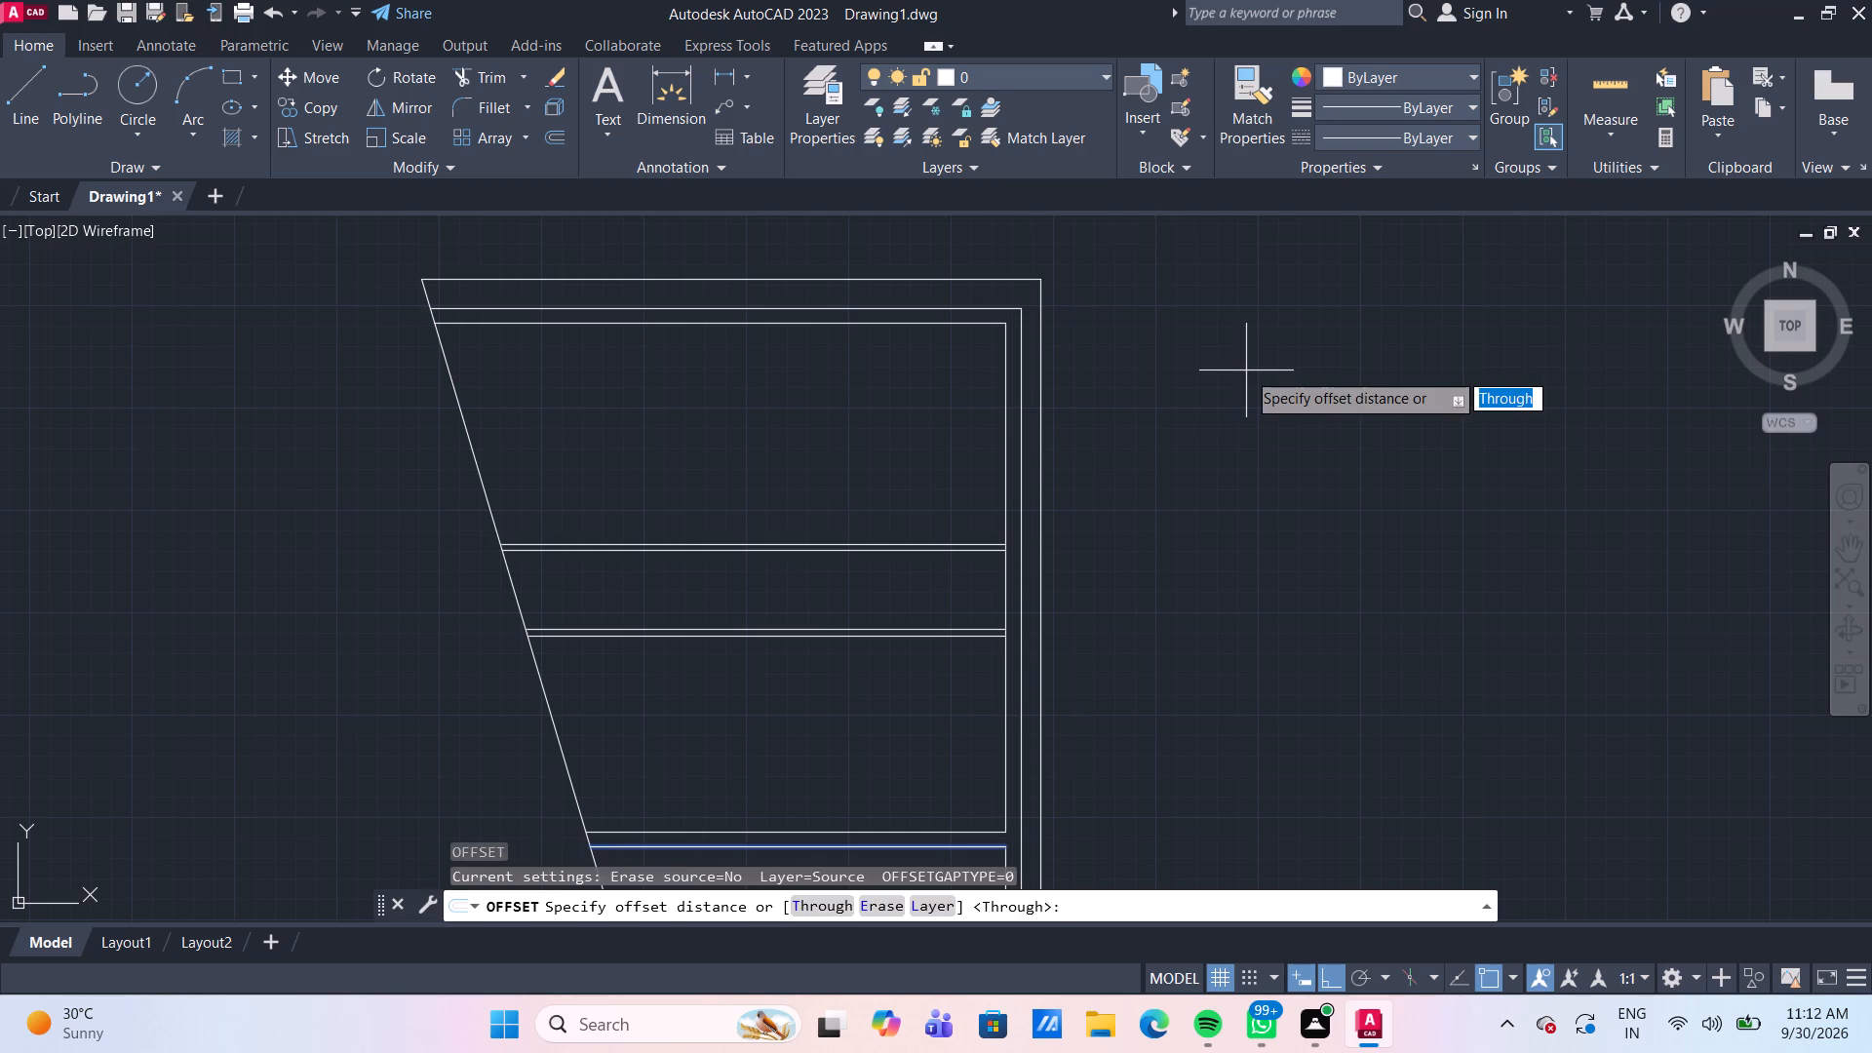
key("Return")
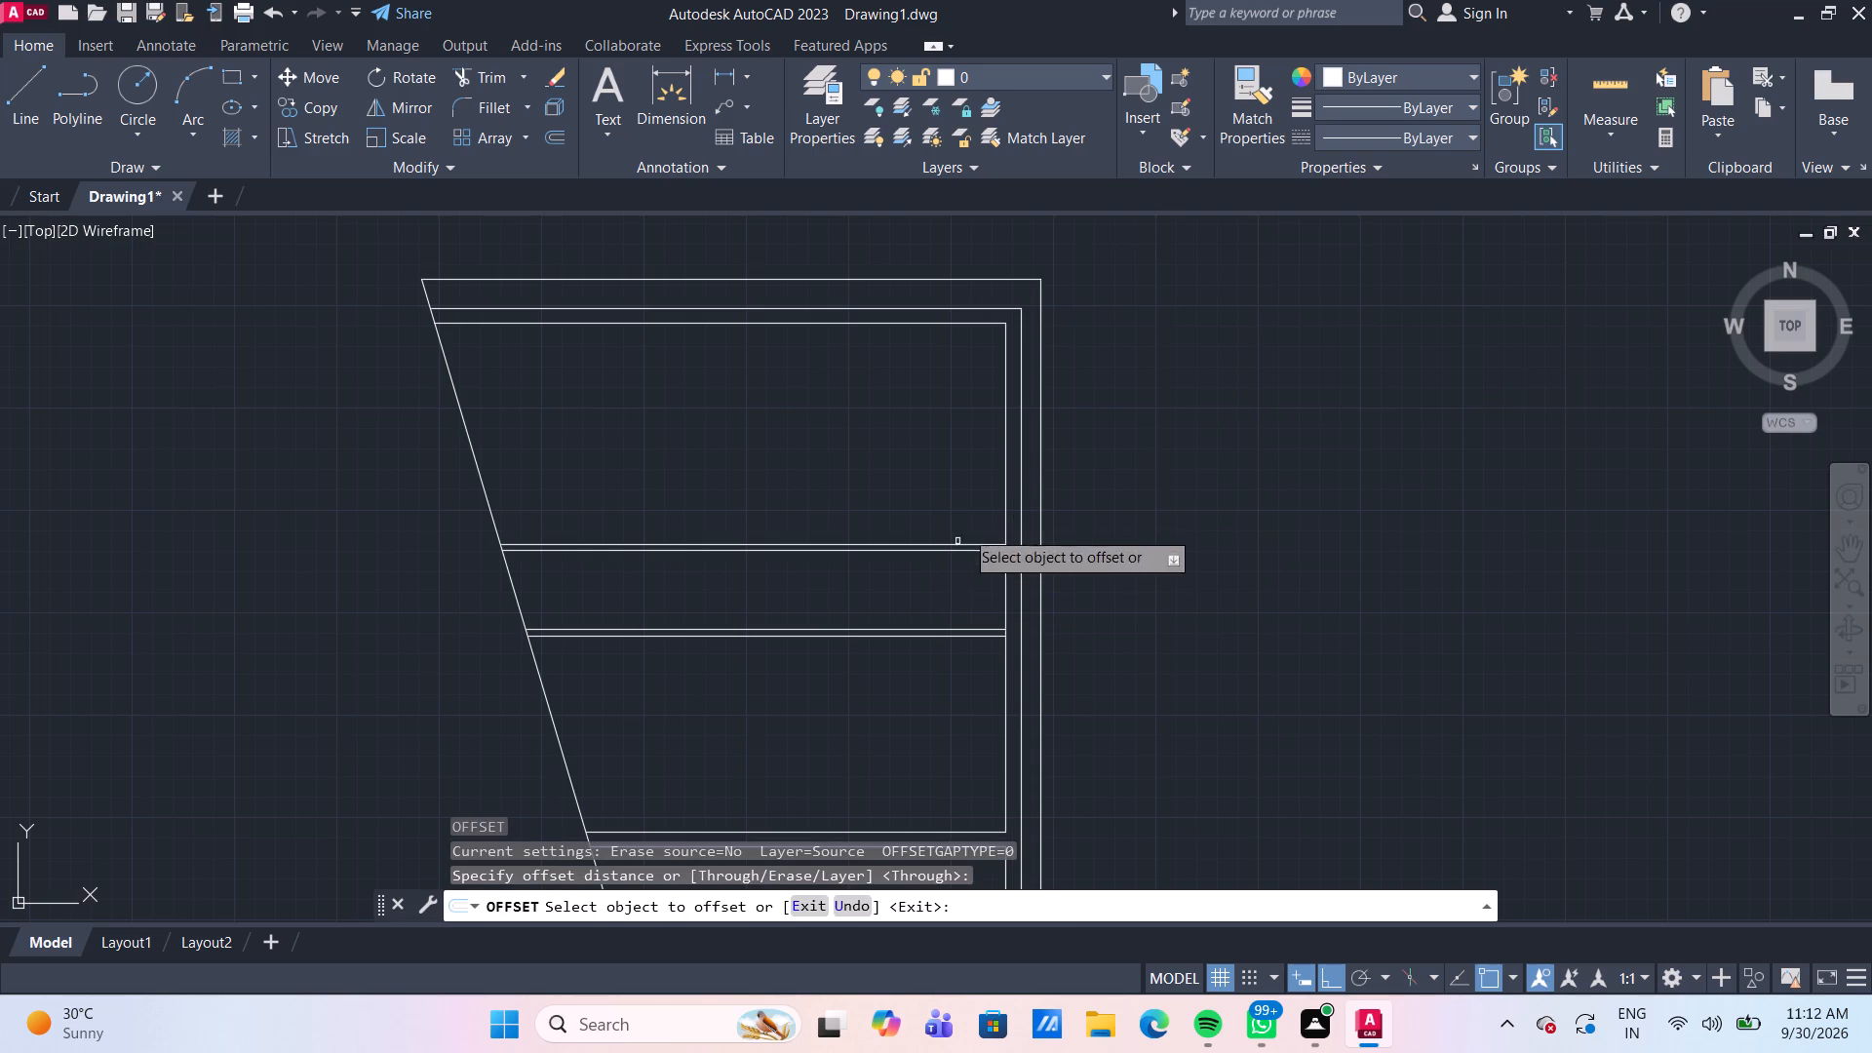
left_click(1006, 459)
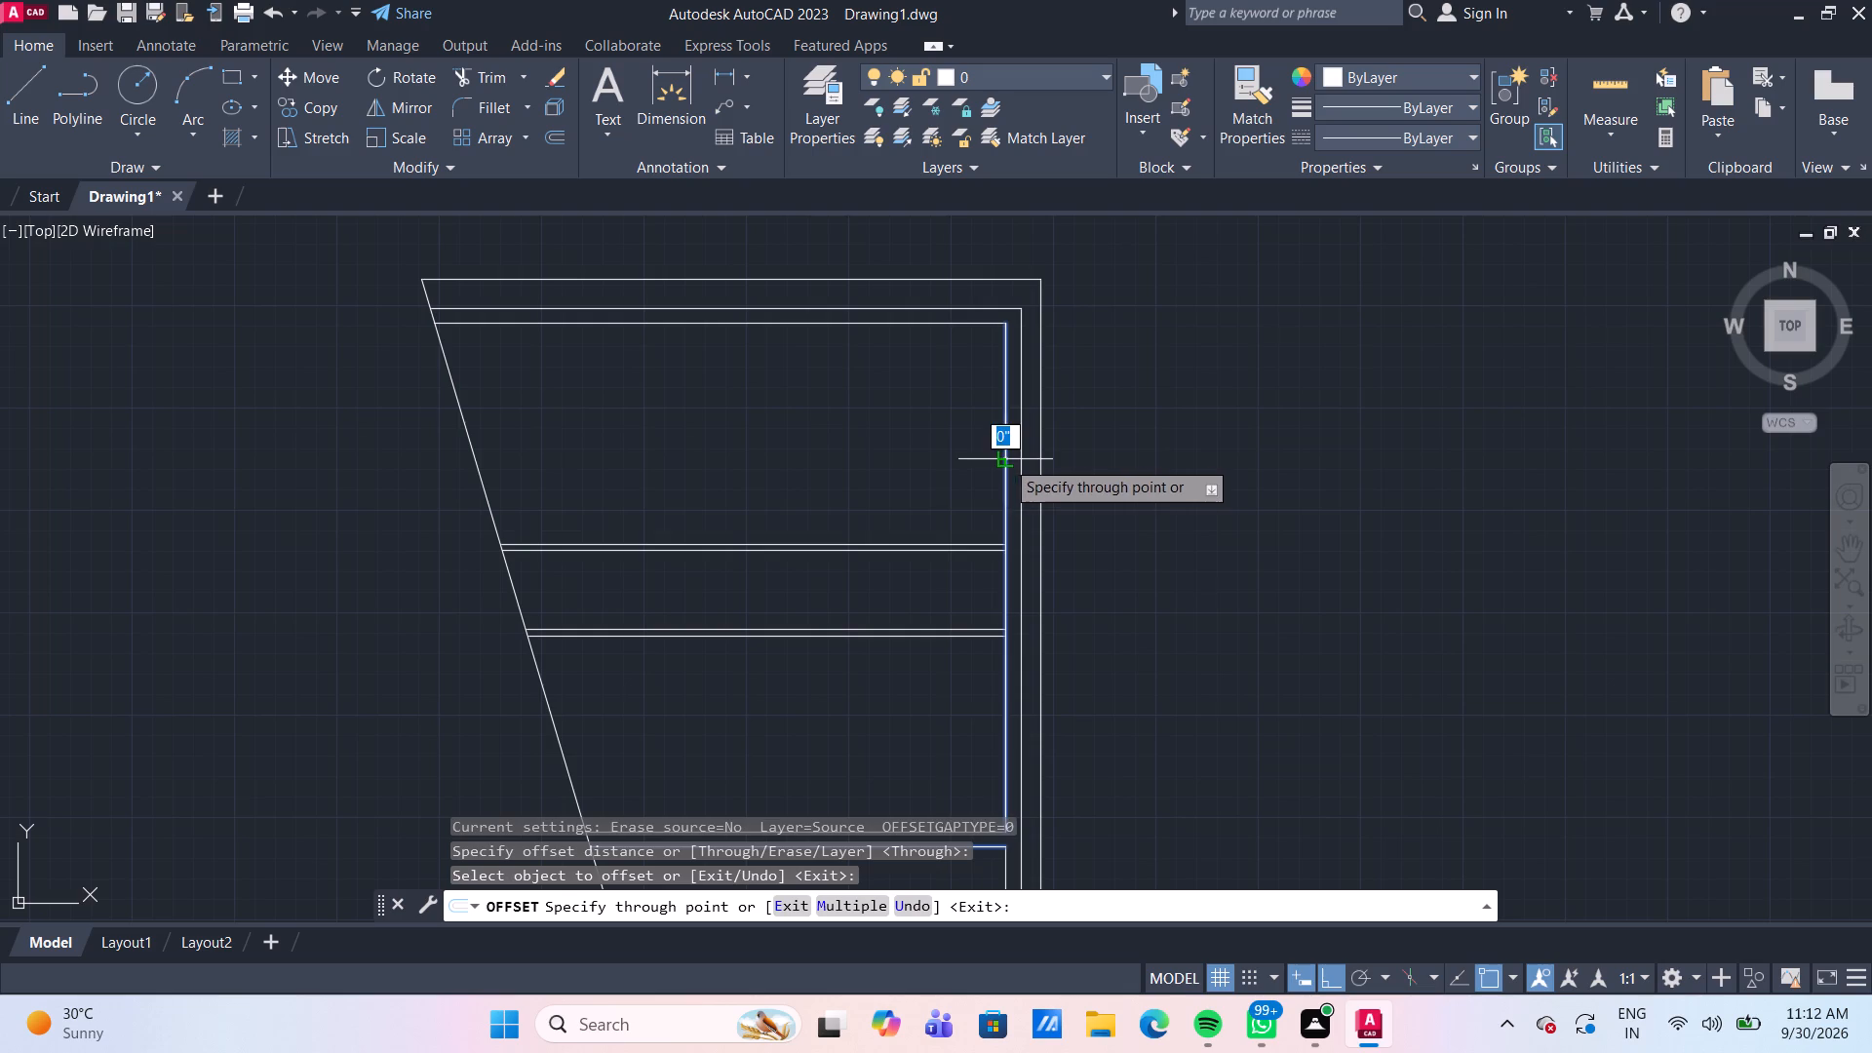
type("8'6\"")
key("Return")
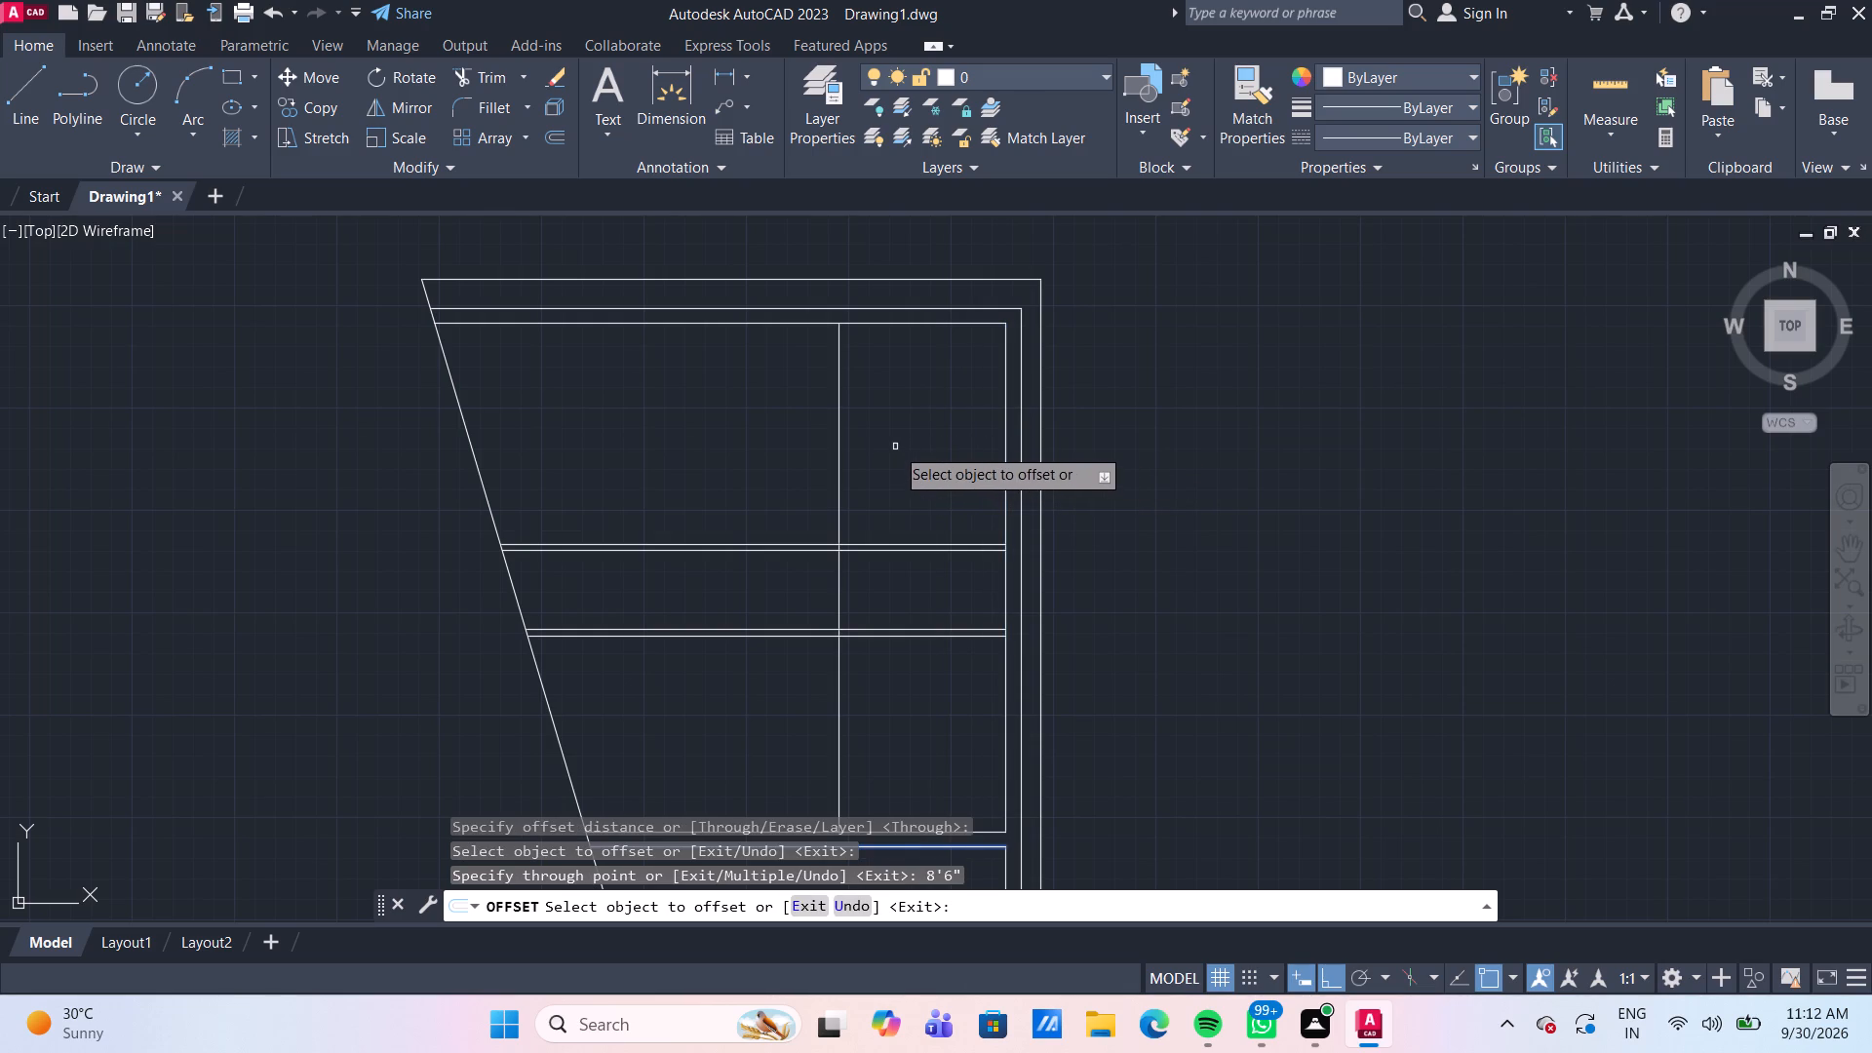
left_click(839, 421)
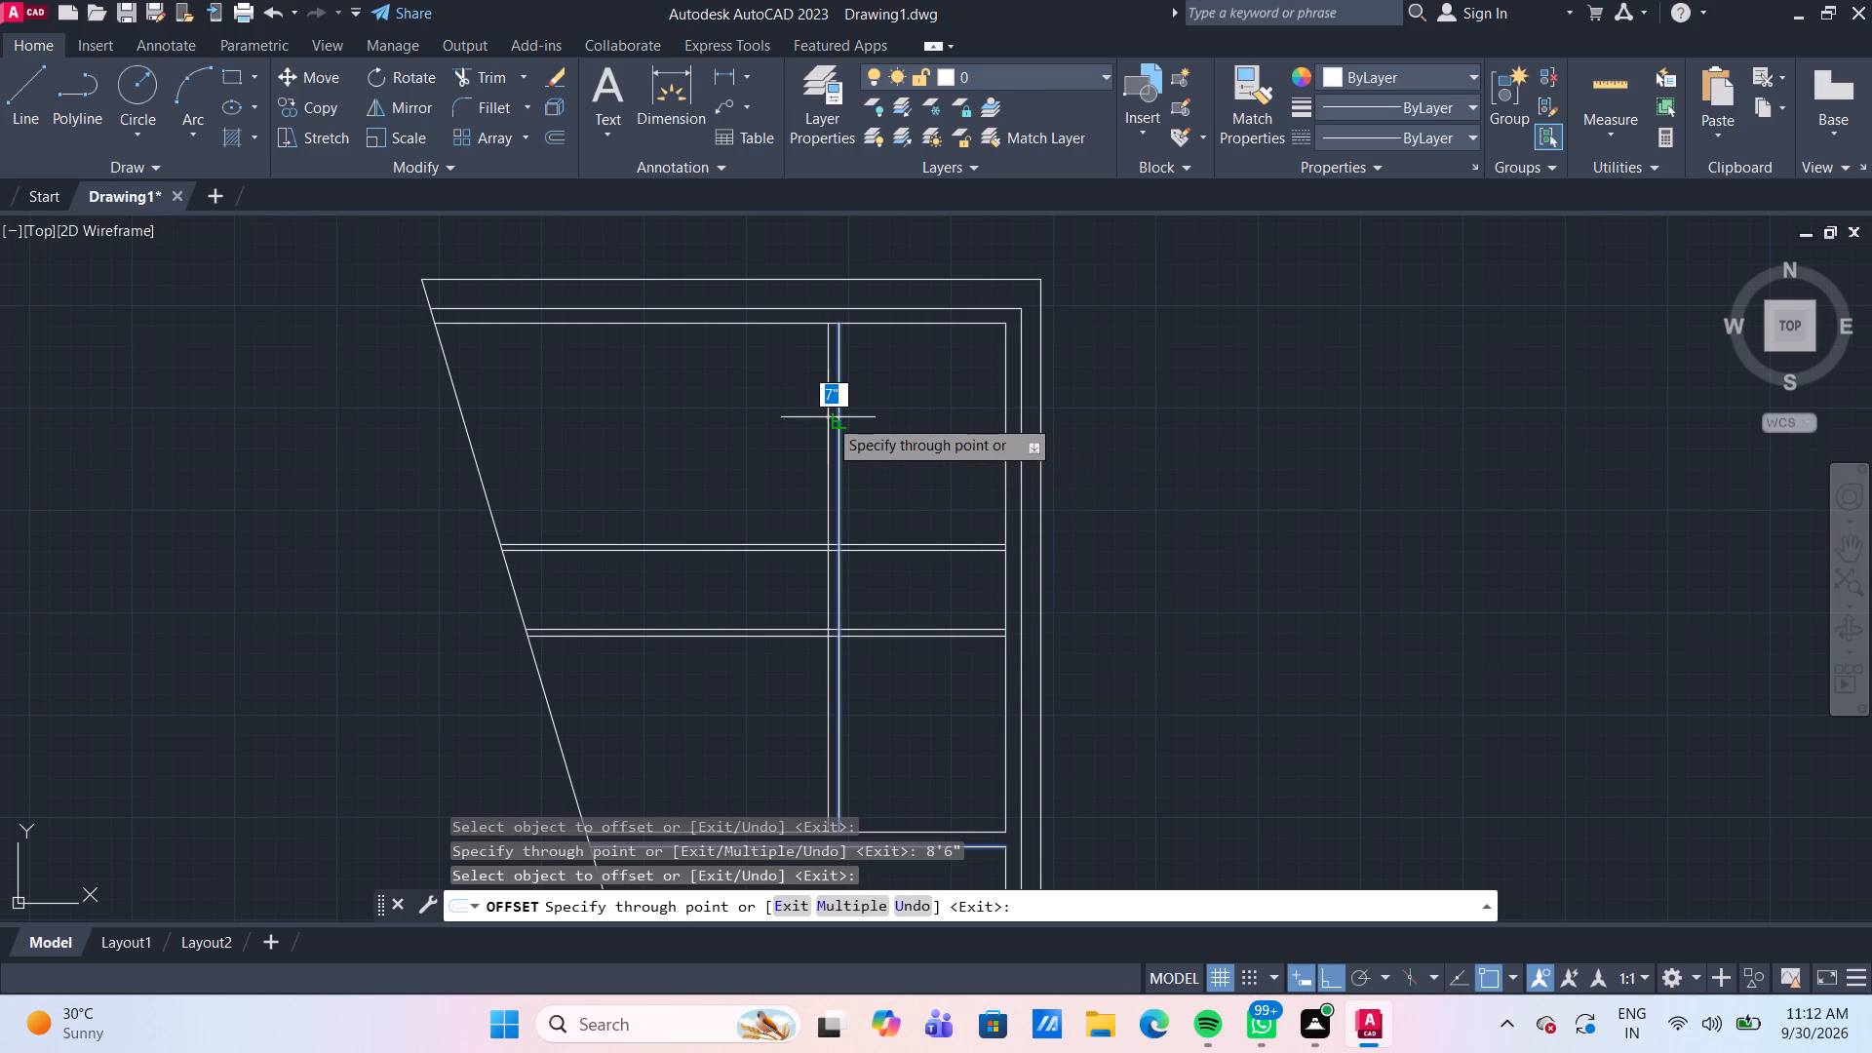
type("4\"")
key("Return")
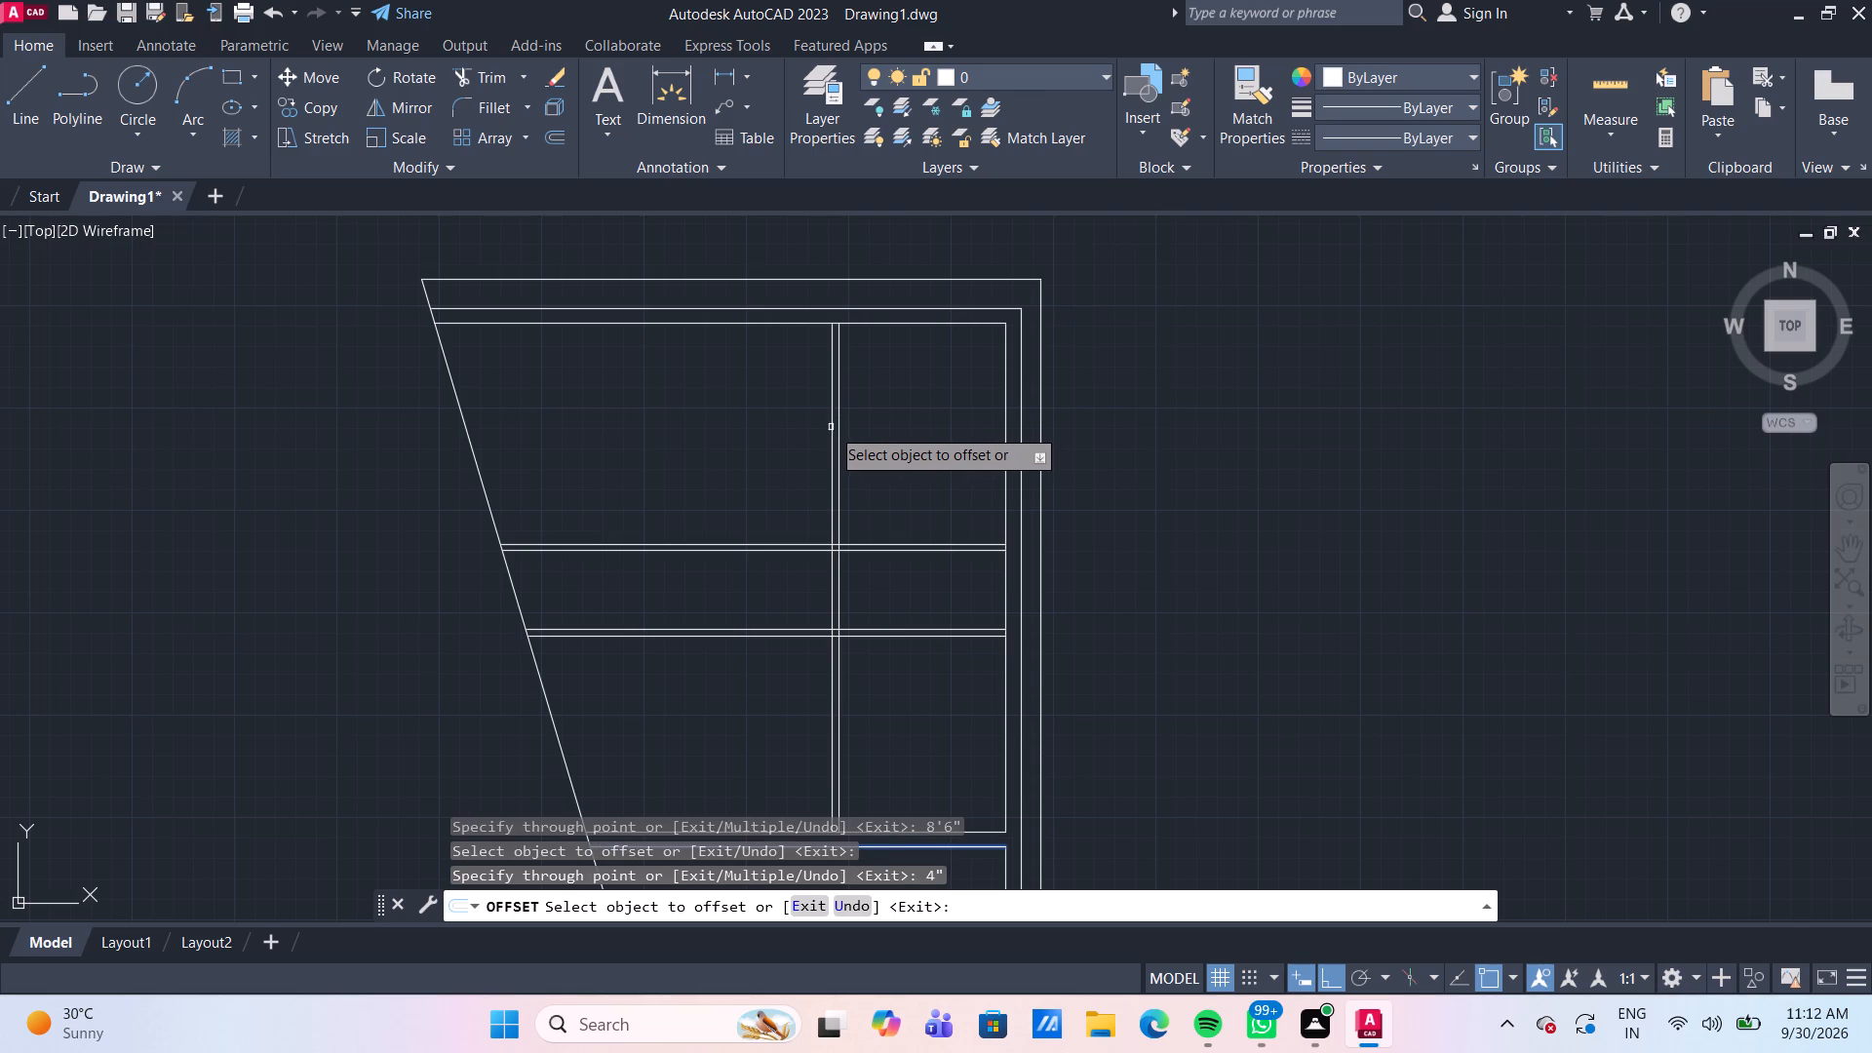
Offset the partition's outer line 4' toward the slanted side, and offset the result 4" to form a second vertical partition pair.
left_click(830, 425)
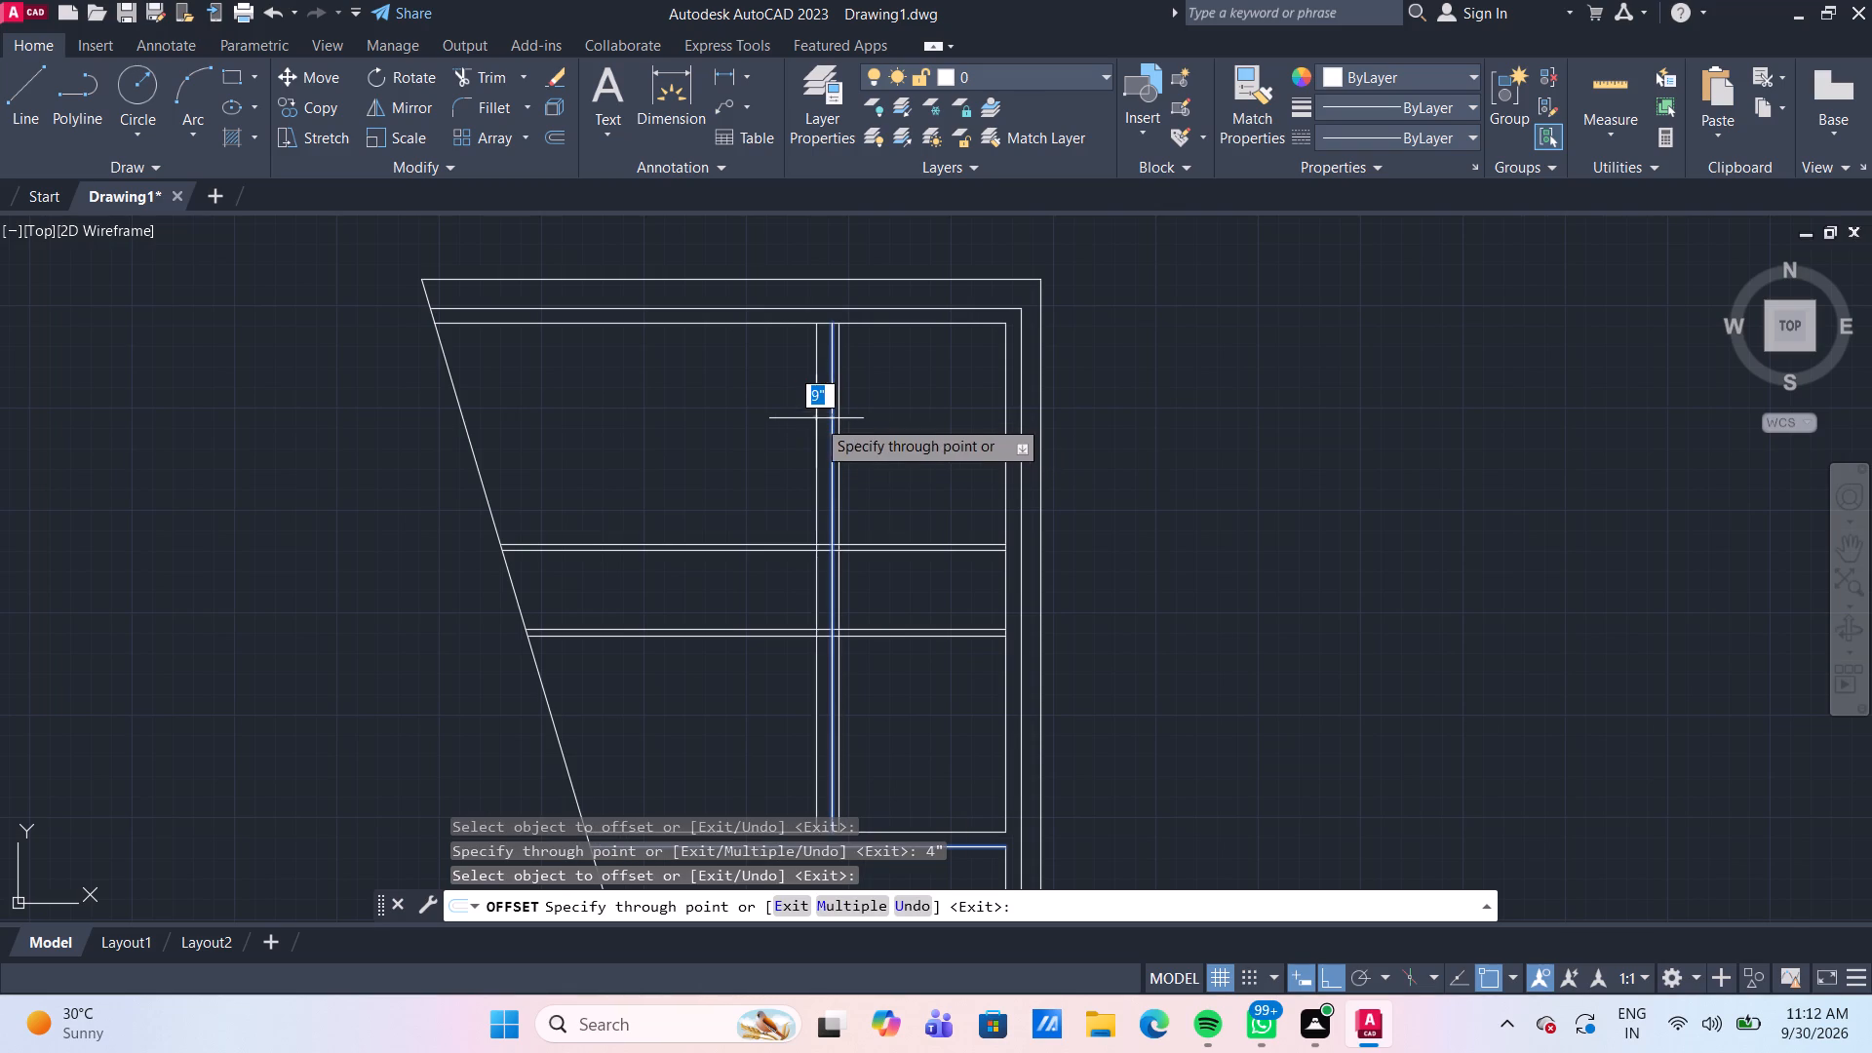
type("4'")
key("Return")
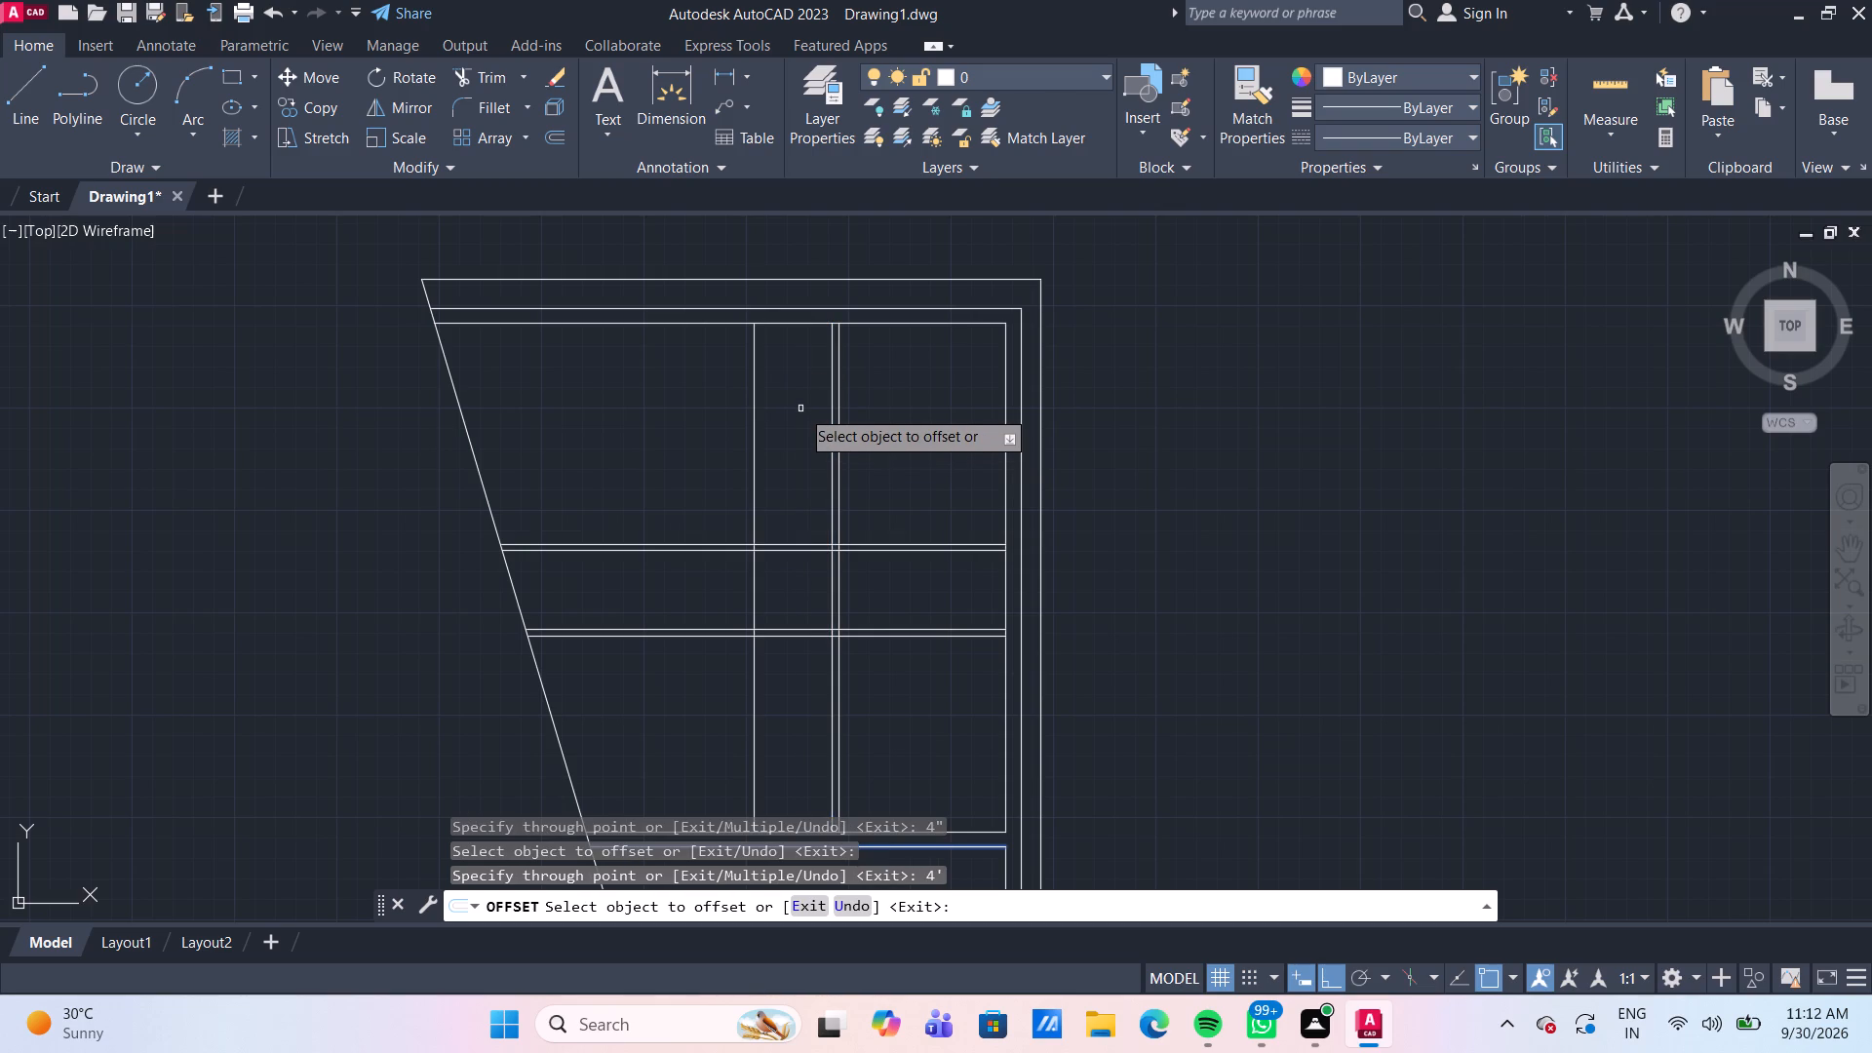
left_click(753, 386)
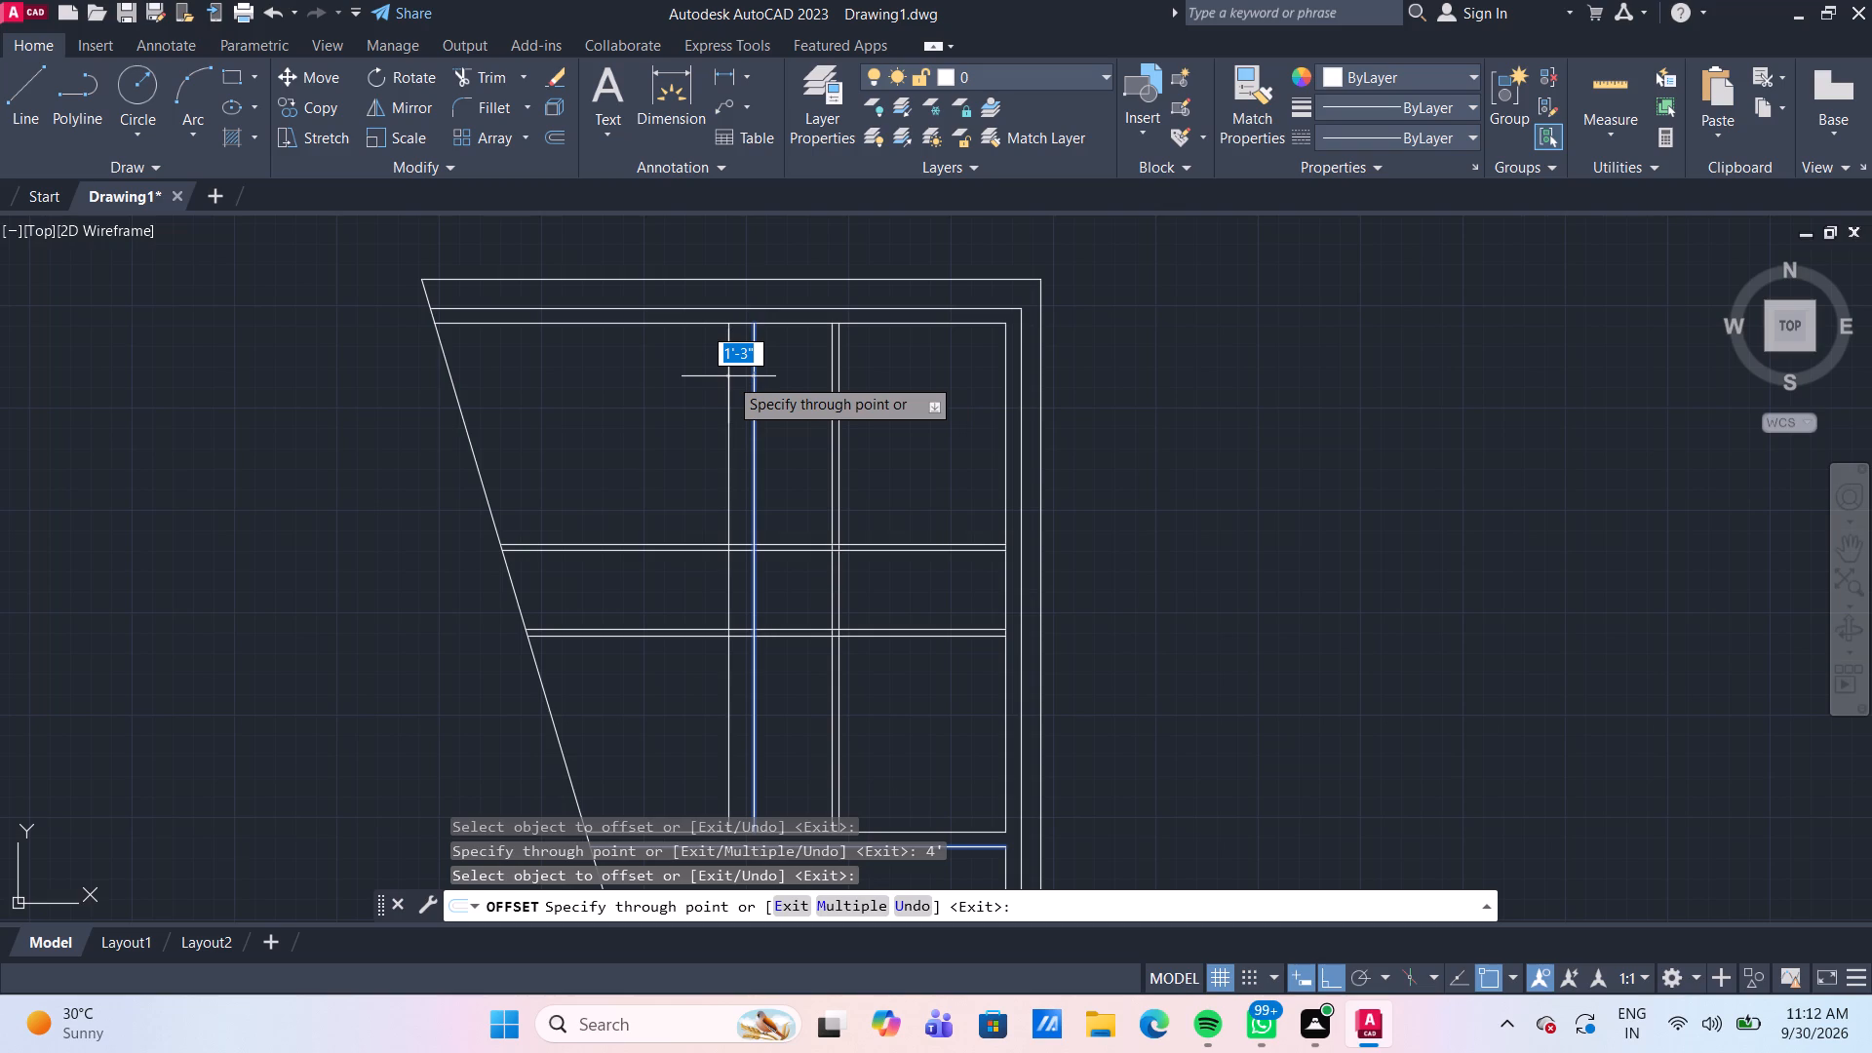
type("4\"")
key("Return")
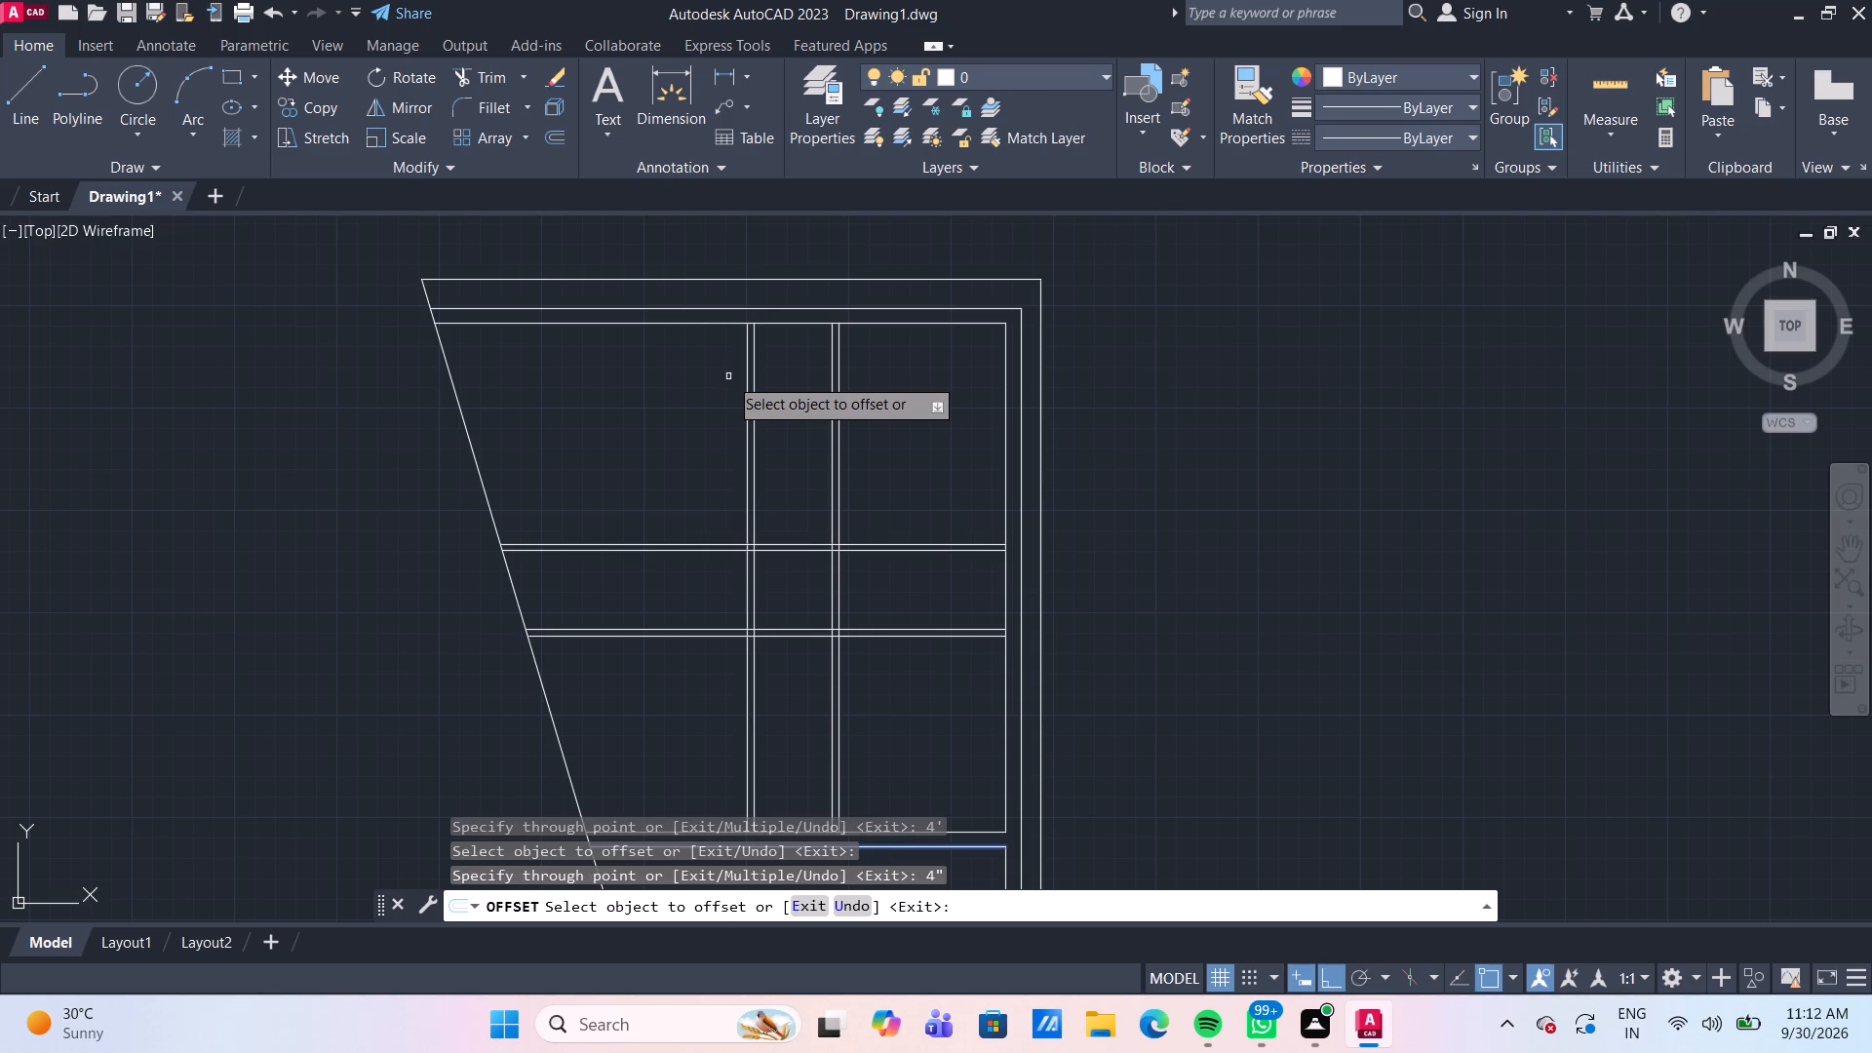
scroll(728, 376, "down", 1)
scroll(724, 375, "up", 1)
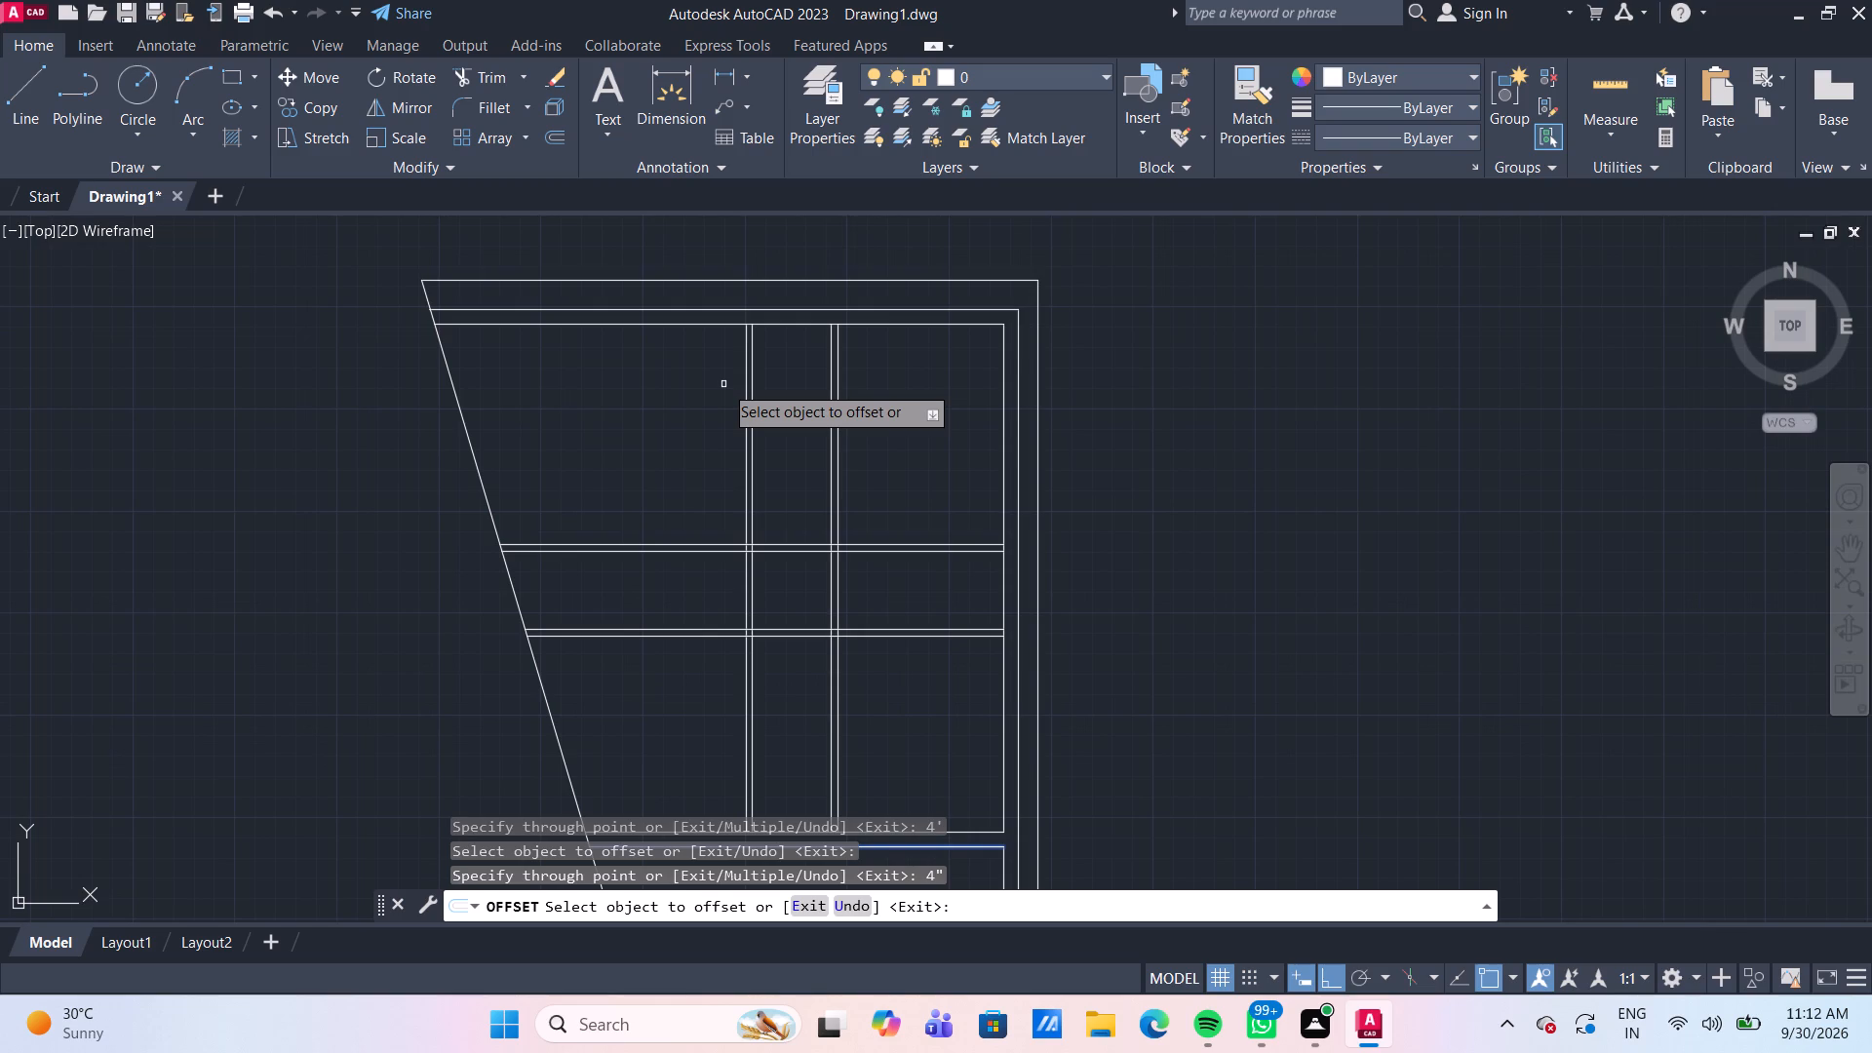
key("Escape")
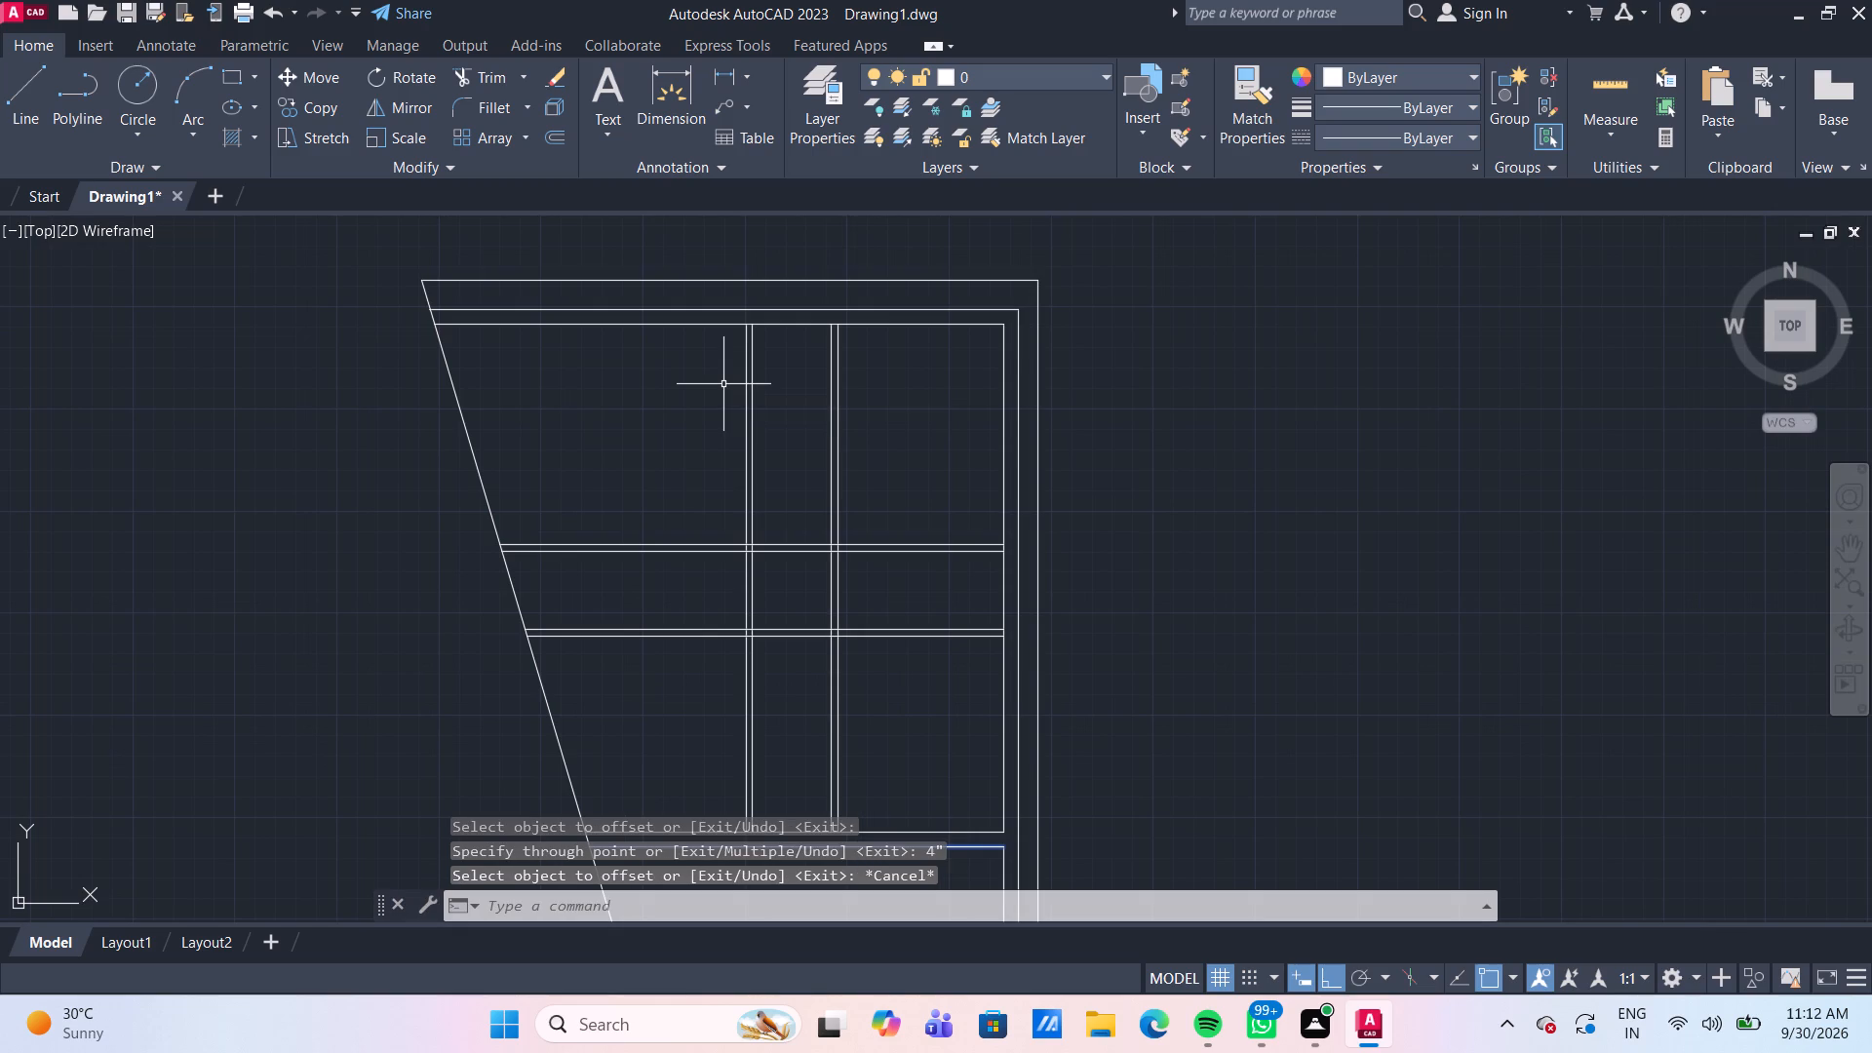
Trim the upper horizontal partition pair between the slanted side and the first vertical pair, and between the two vertical pairs.
middle_click_drag(782, 537, 779, 494)
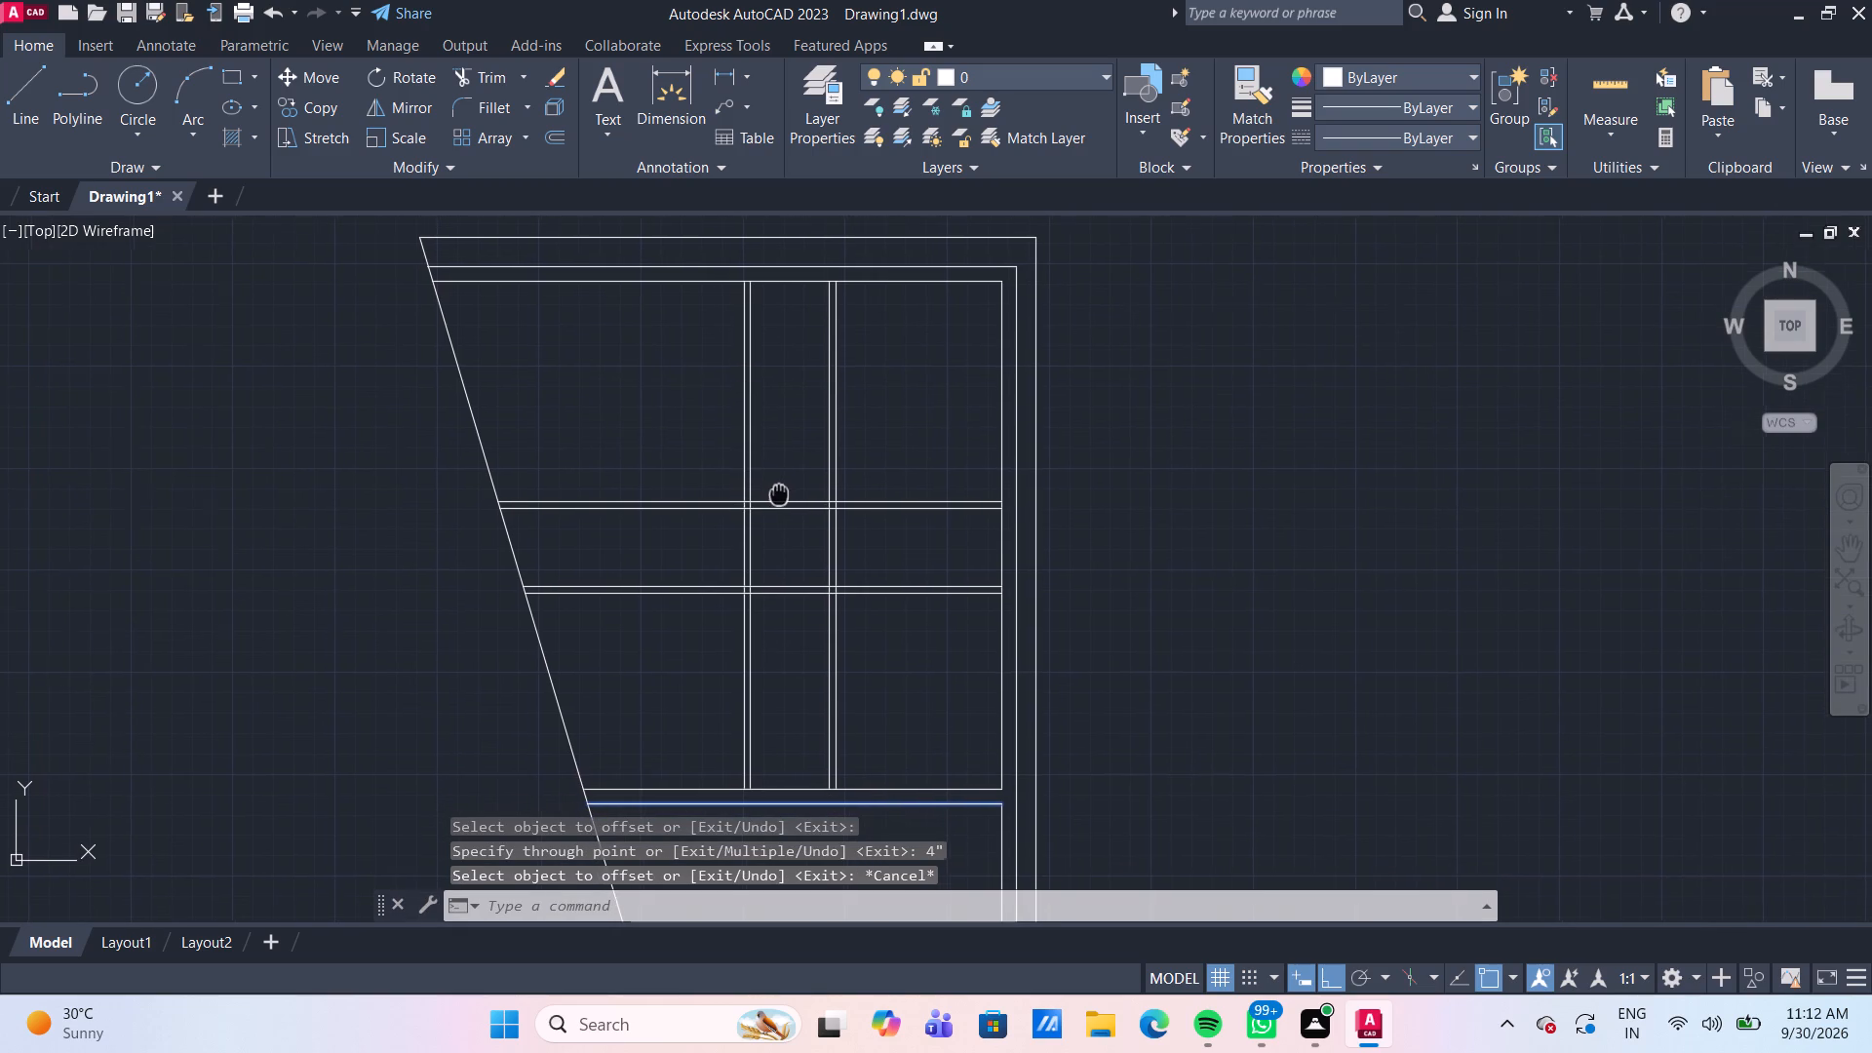
middle_click_drag(779, 494, 778, 494)
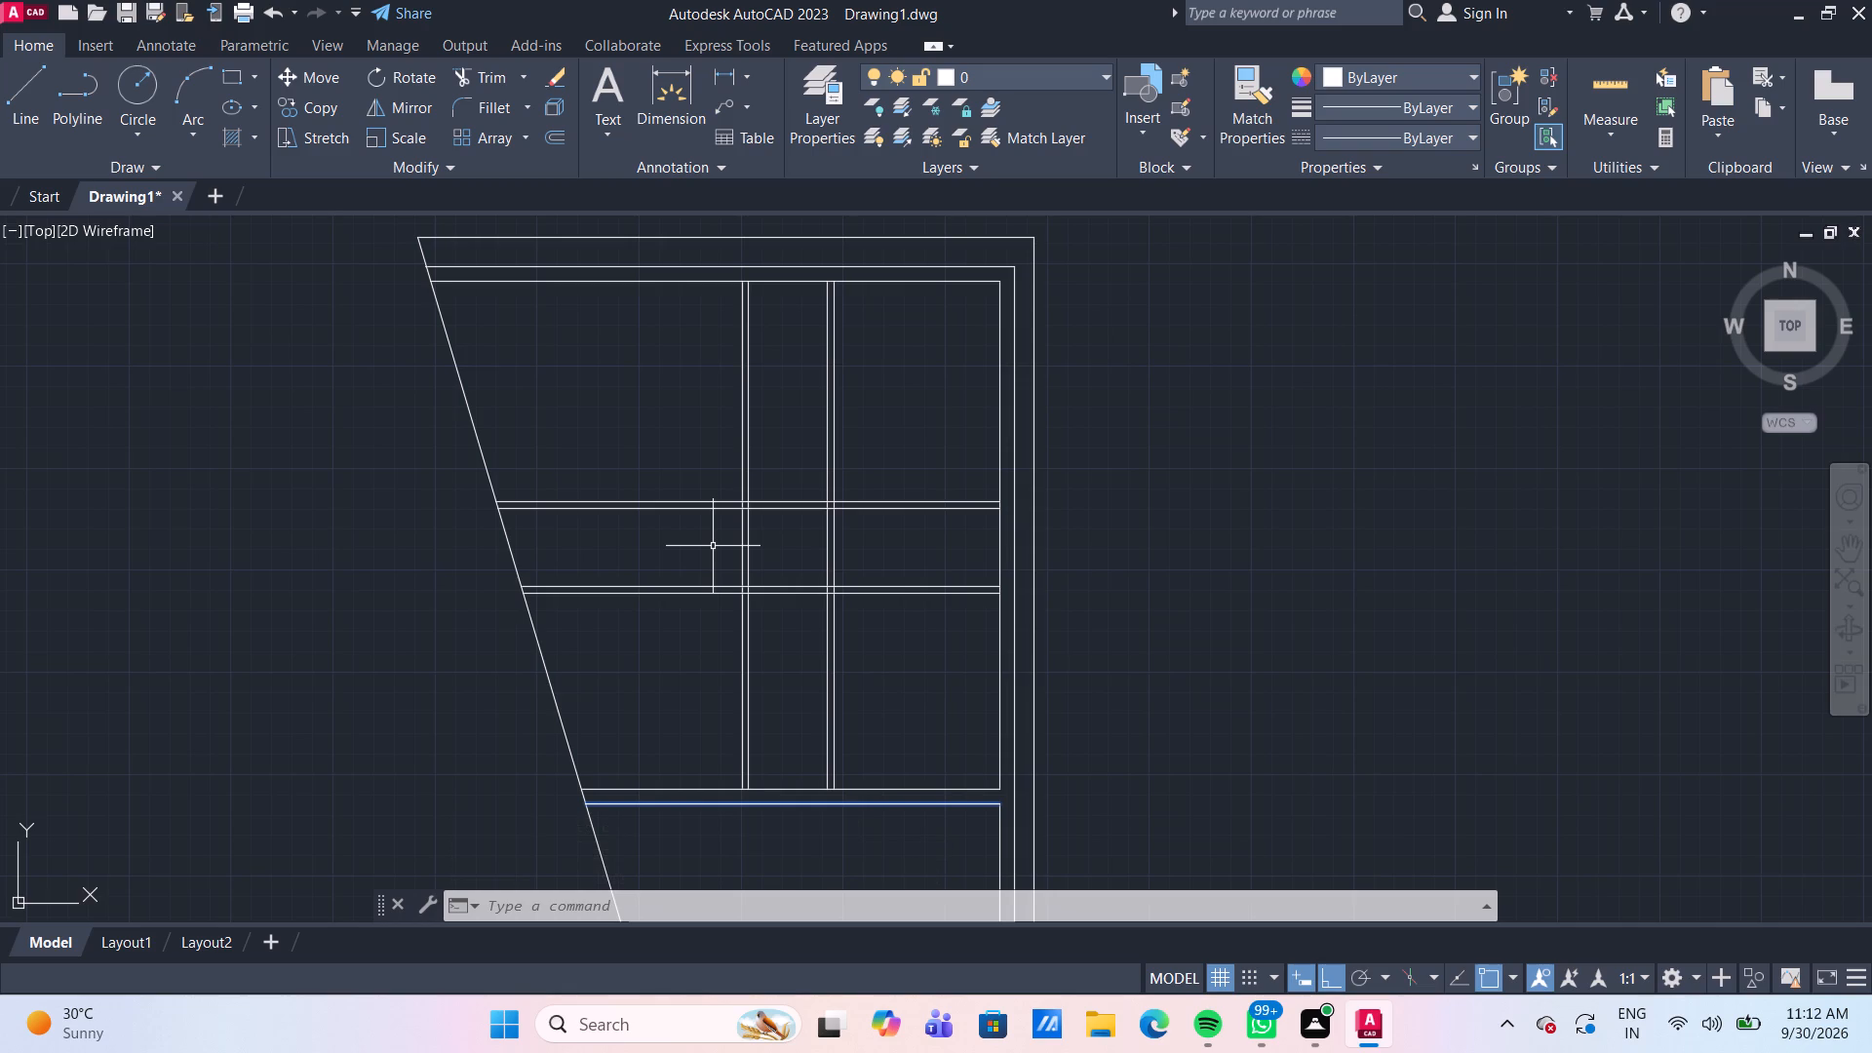
type("TR")
key("Return")
left_click(662, 471)
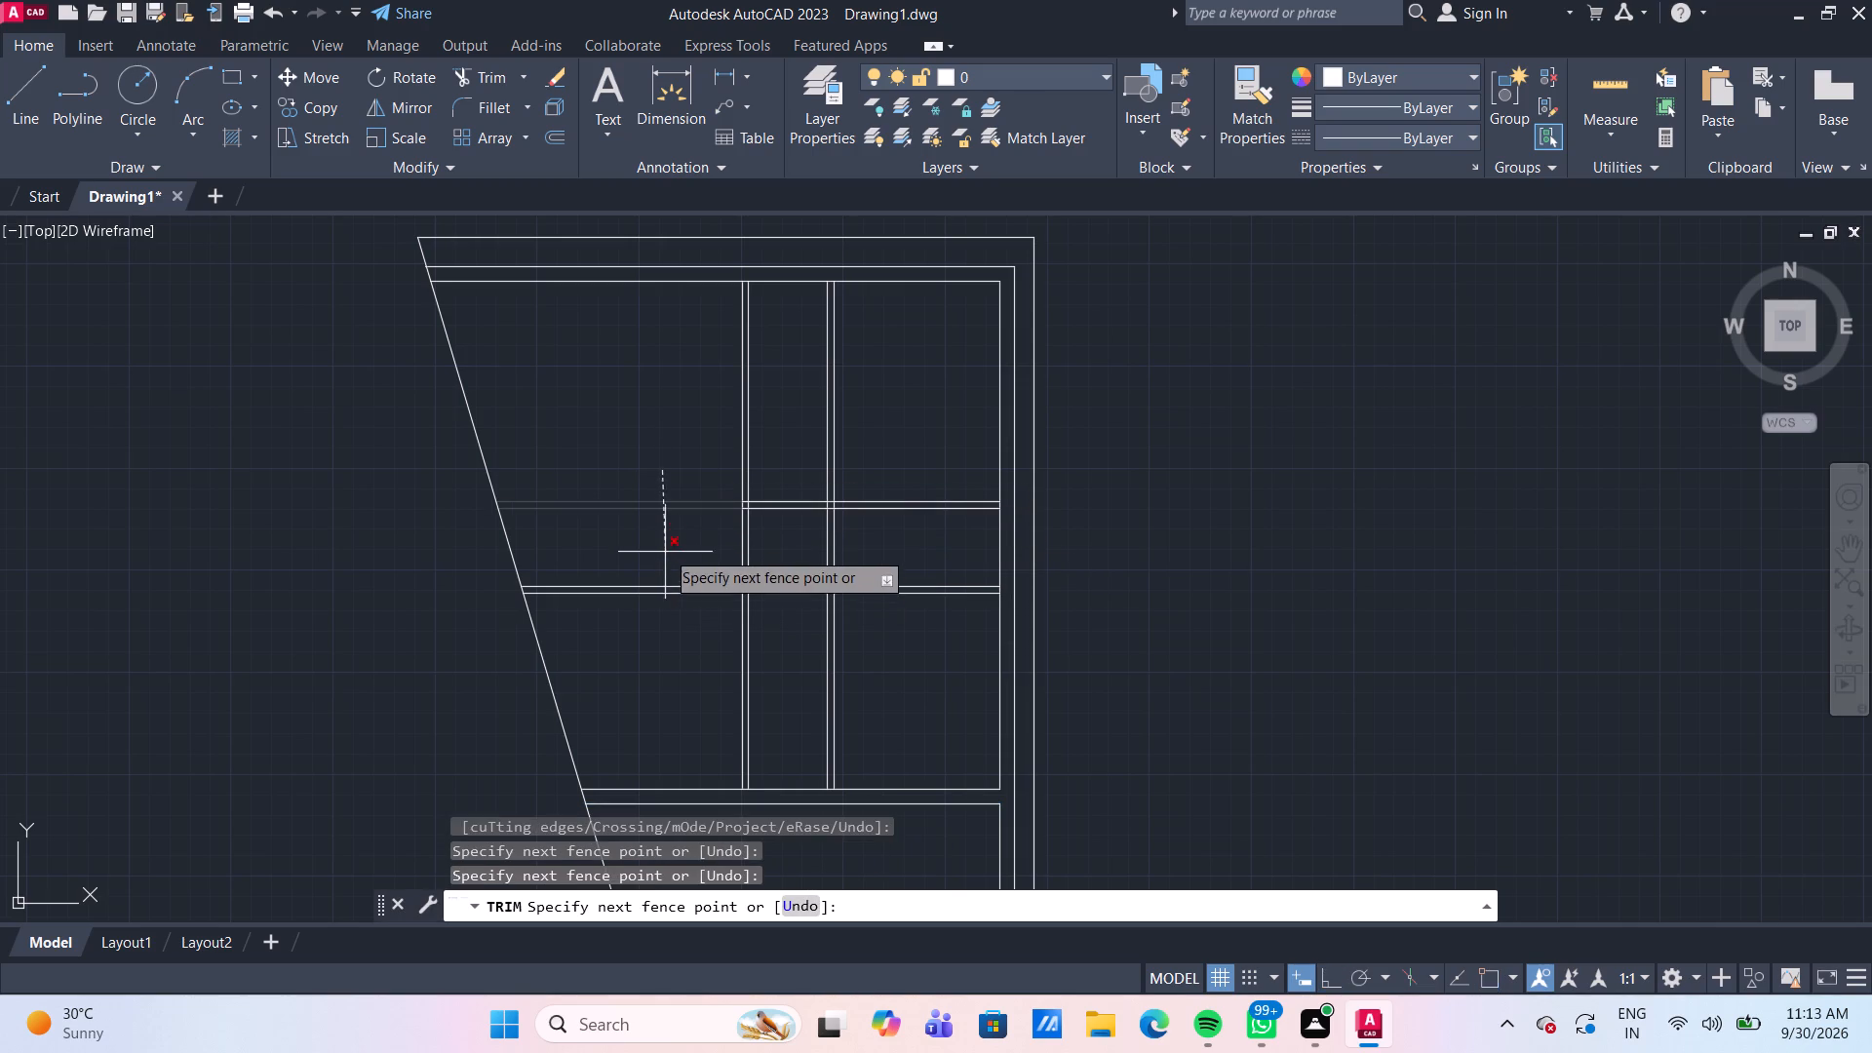
left_click(667, 537)
left_click(779, 477)
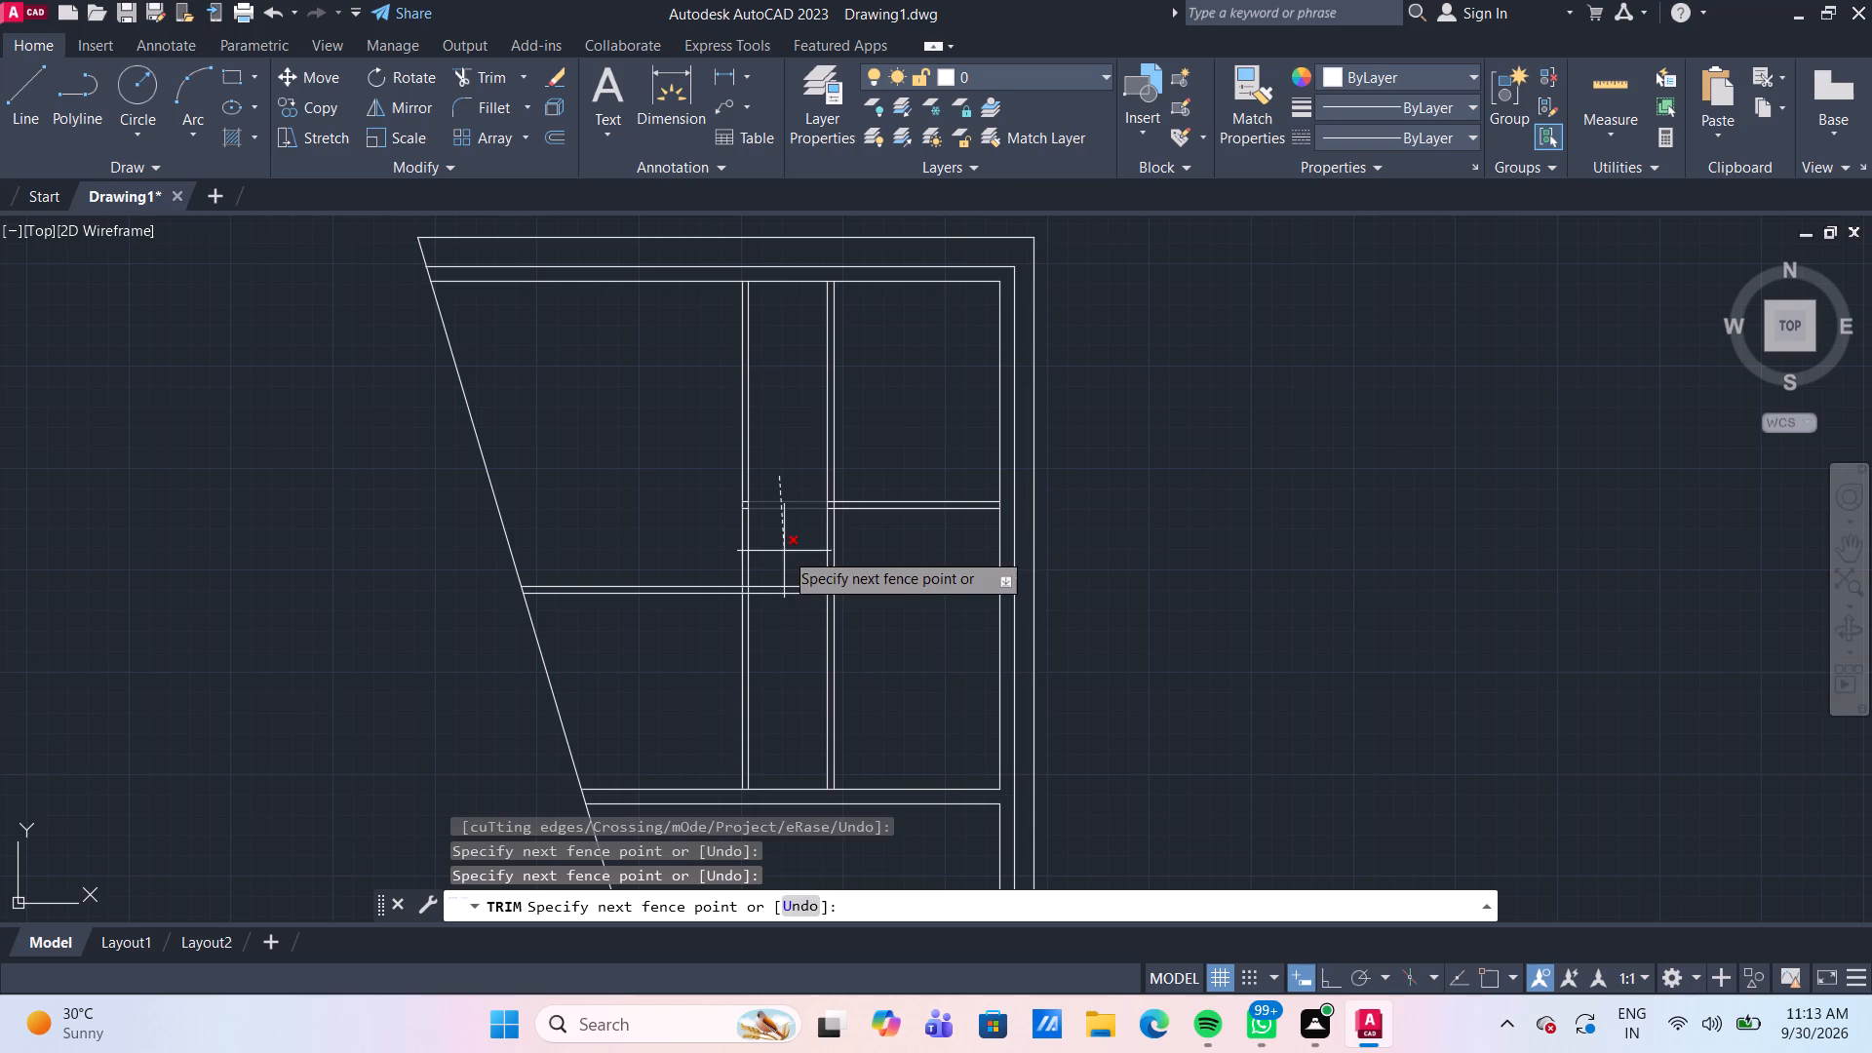
left_click(784, 551)
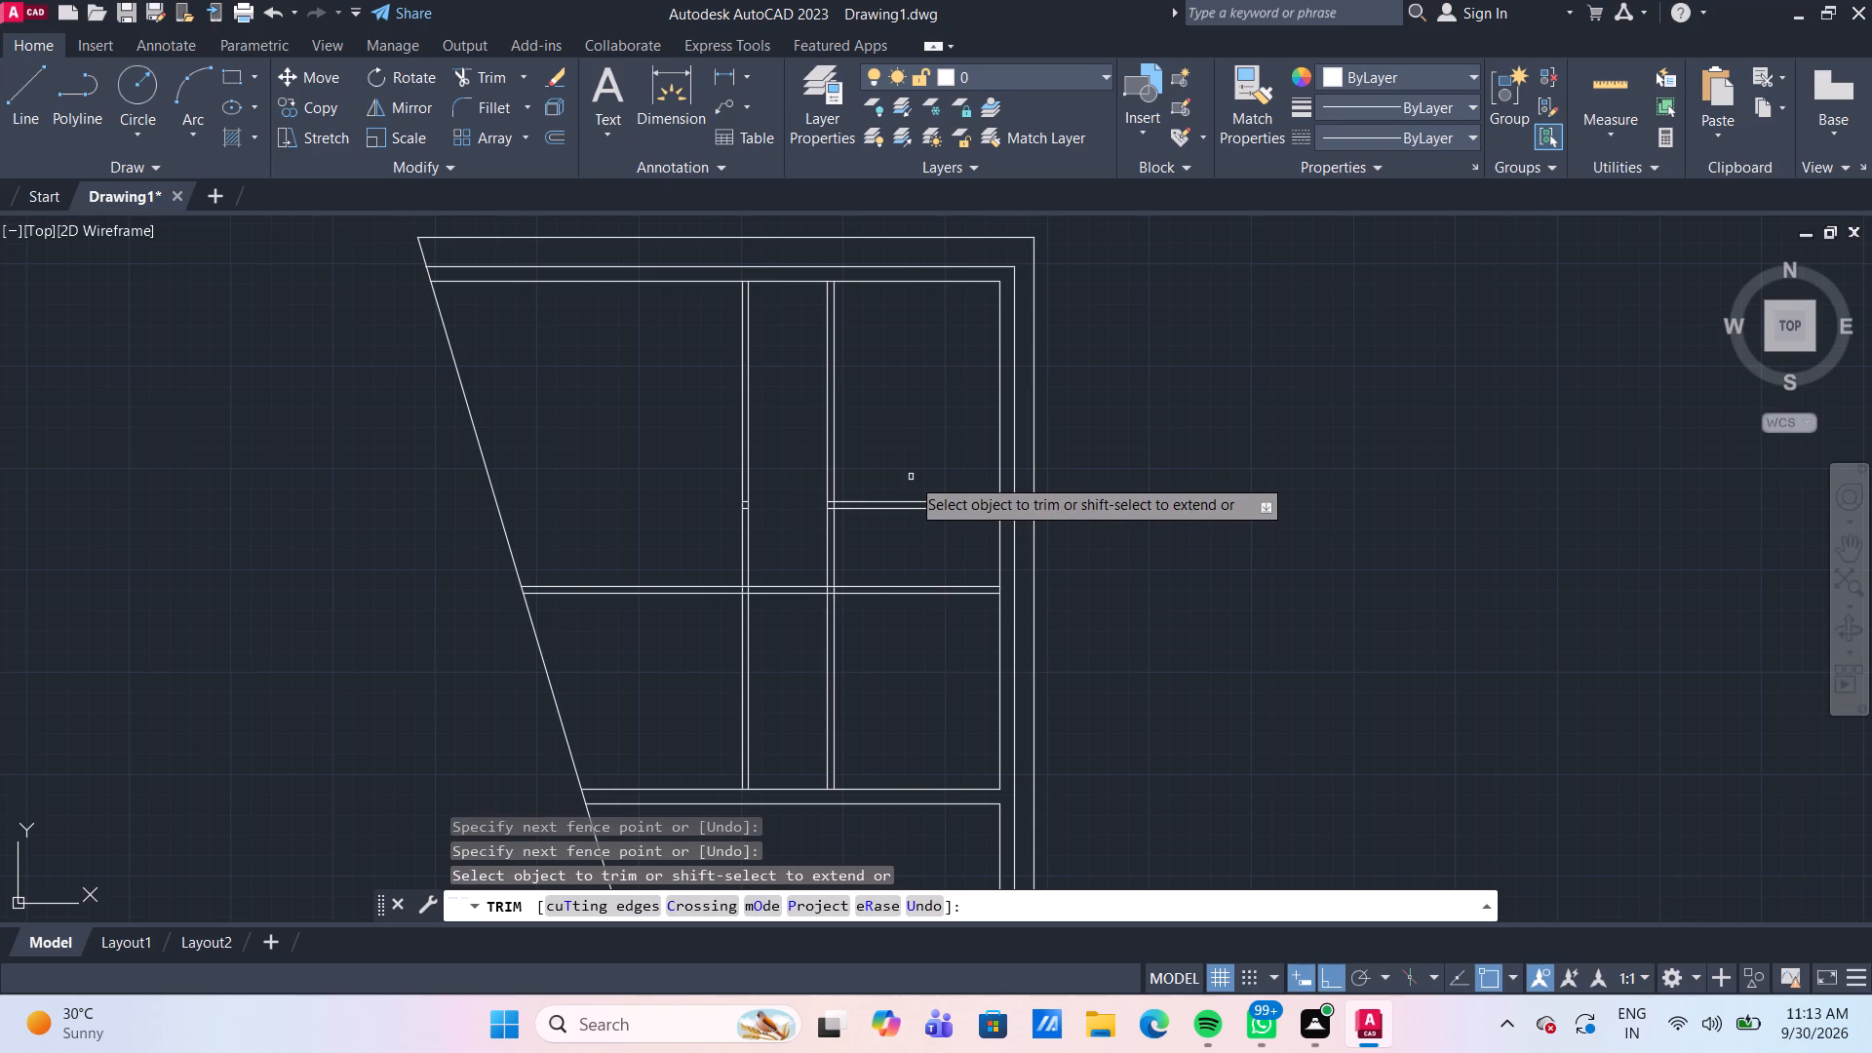
key("Escape")
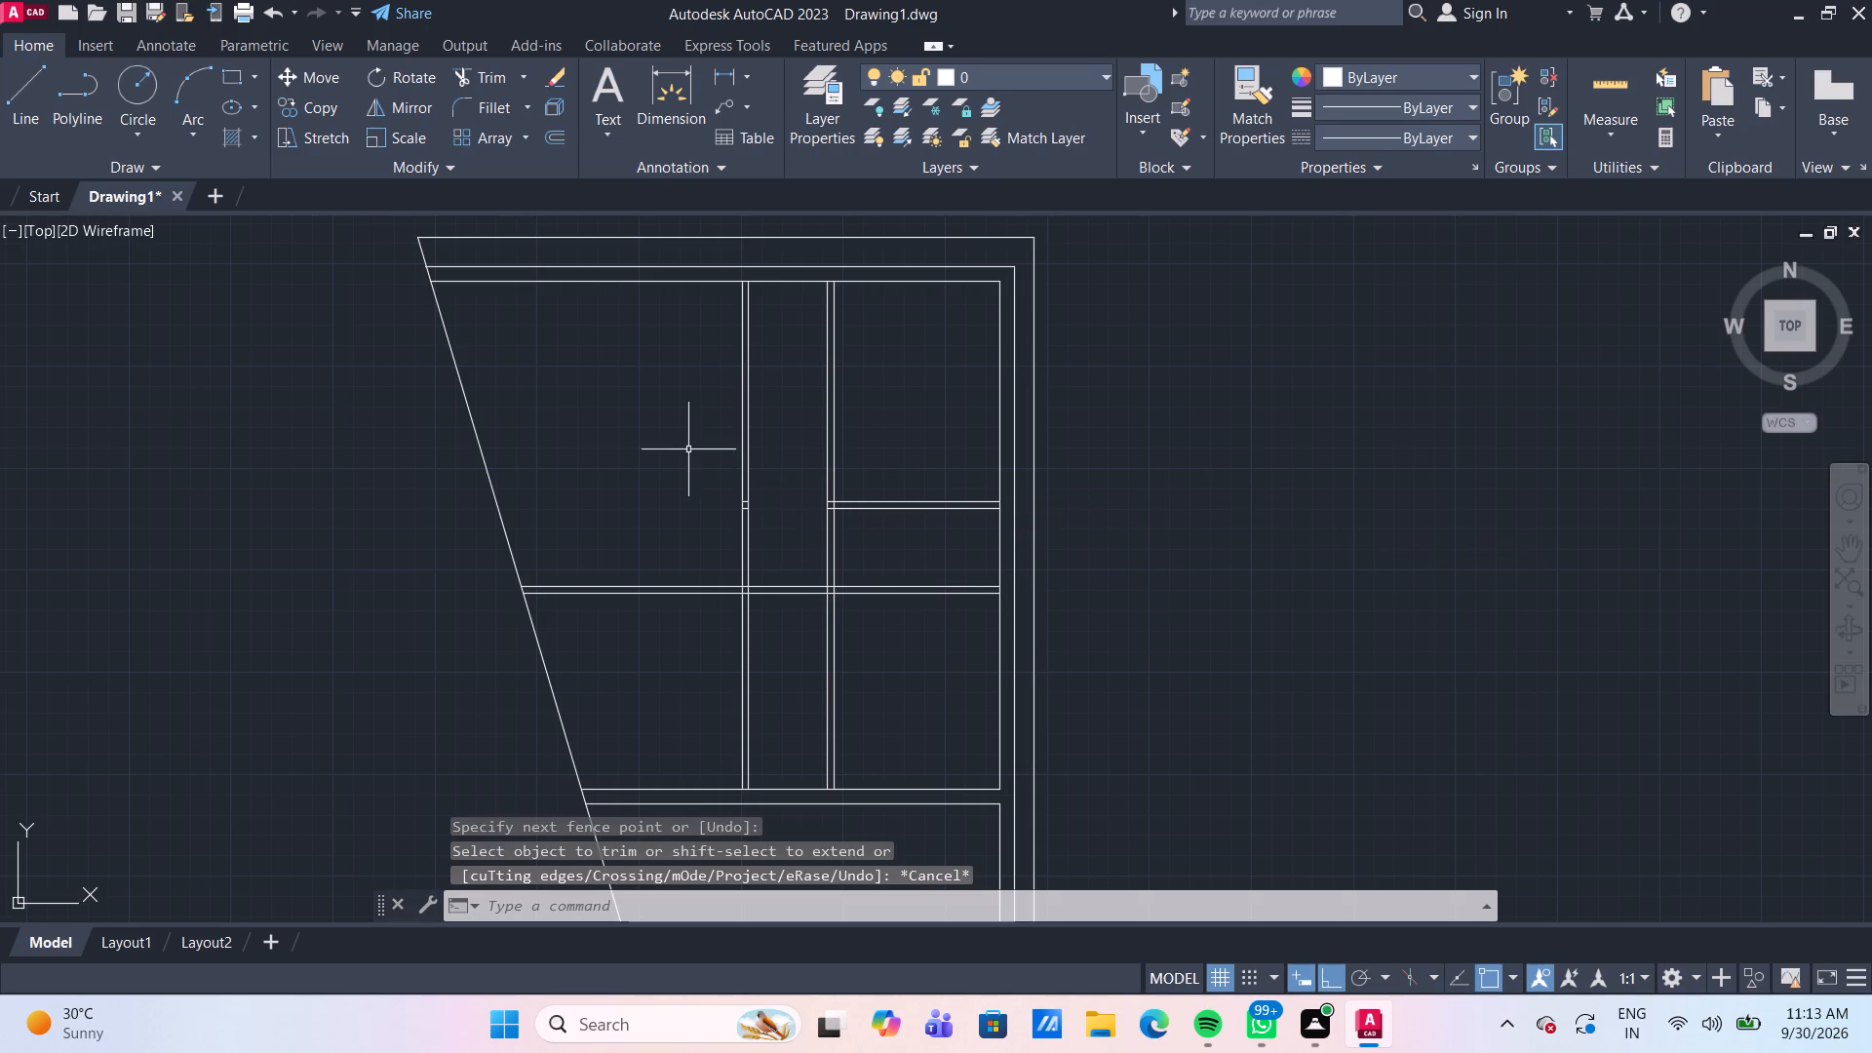
Trim the short pieces of the inner vertical wall line between the lines of both horizontal partition pairs.
middle_click_drag(685, 448, 736, 469)
scroll(1162, 574, "up", 1)
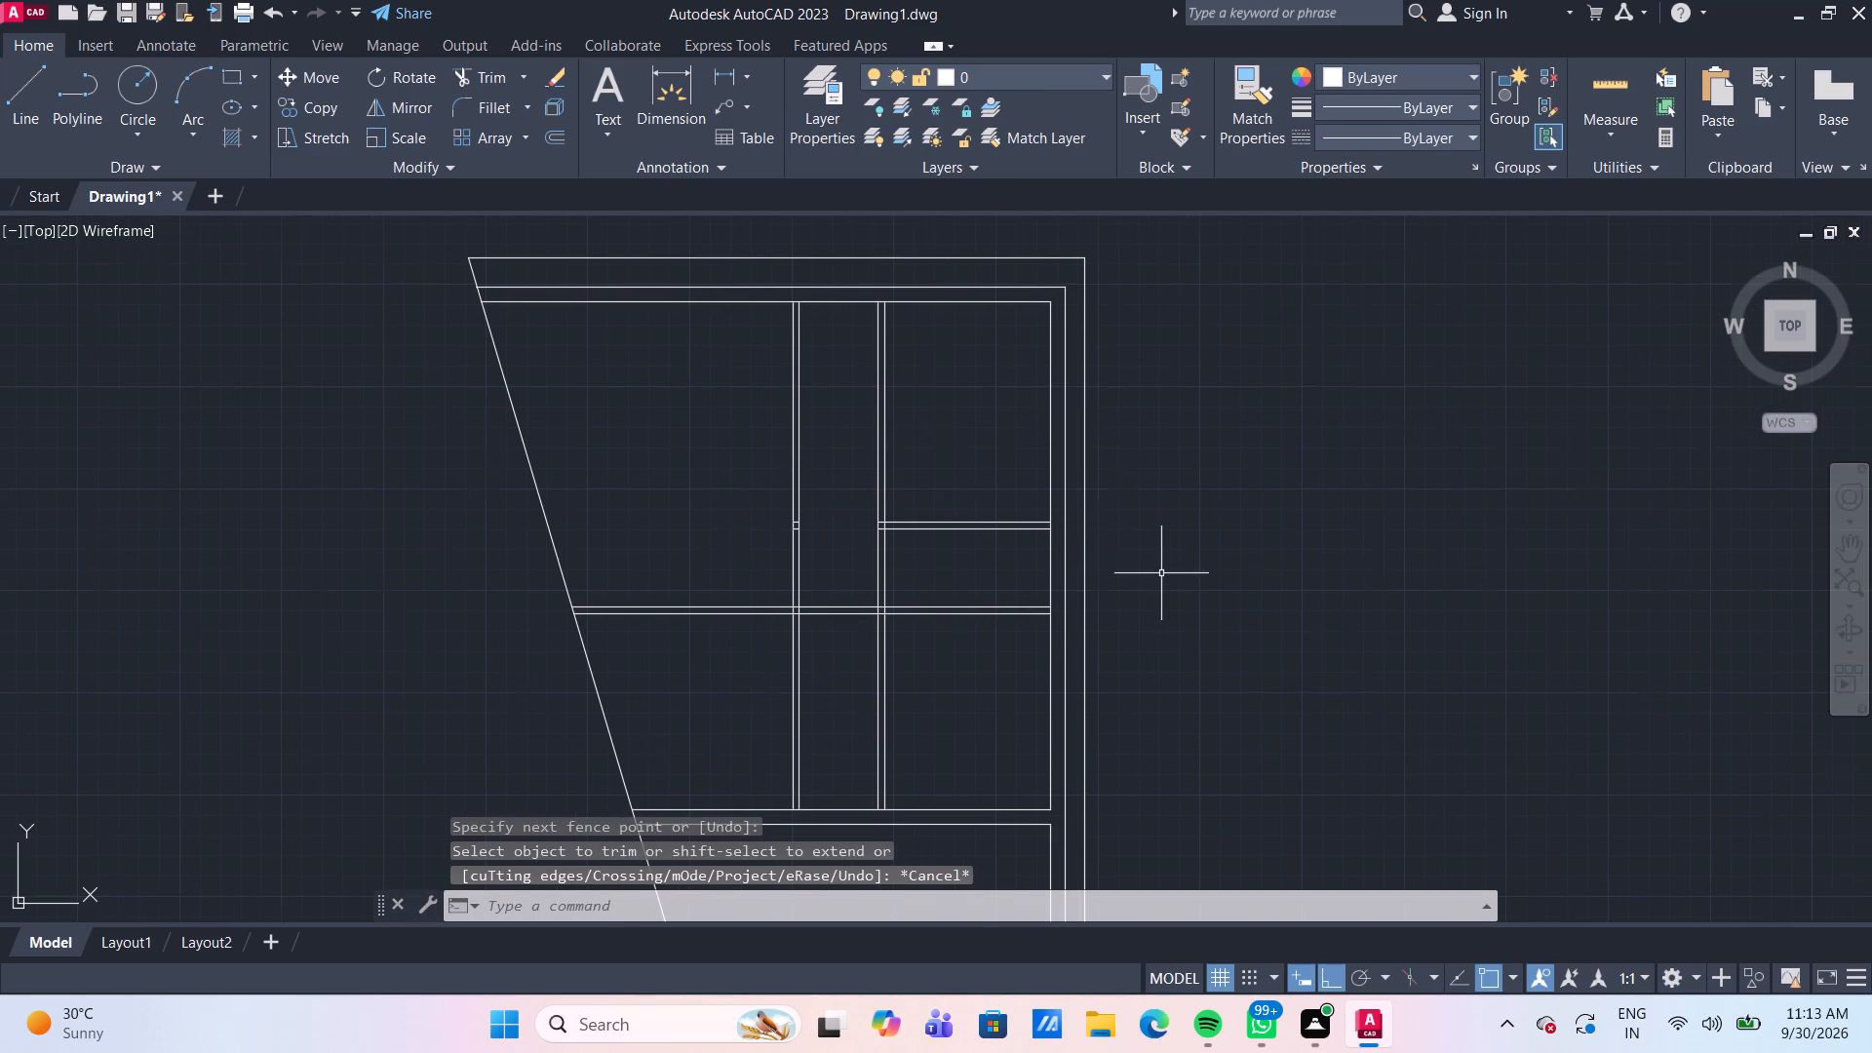
type("TR")
key("Return")
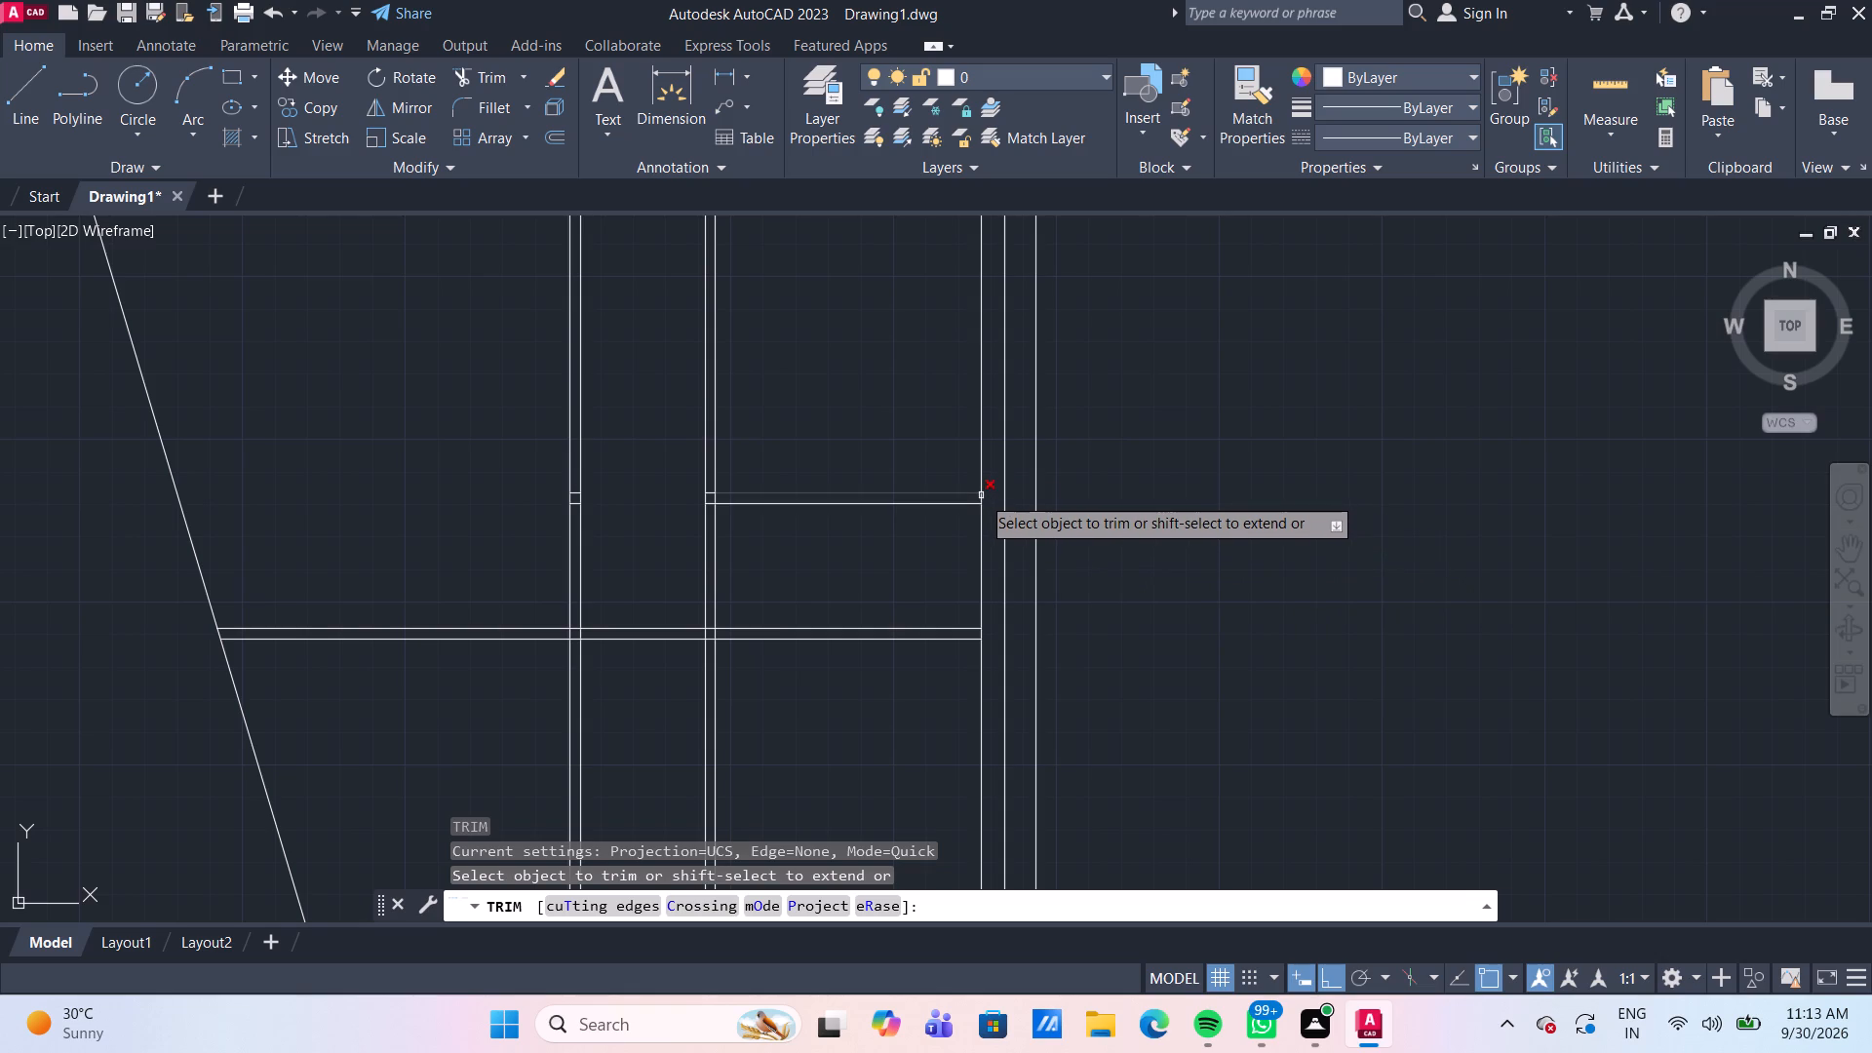
scroll(983, 496, "up", 2)
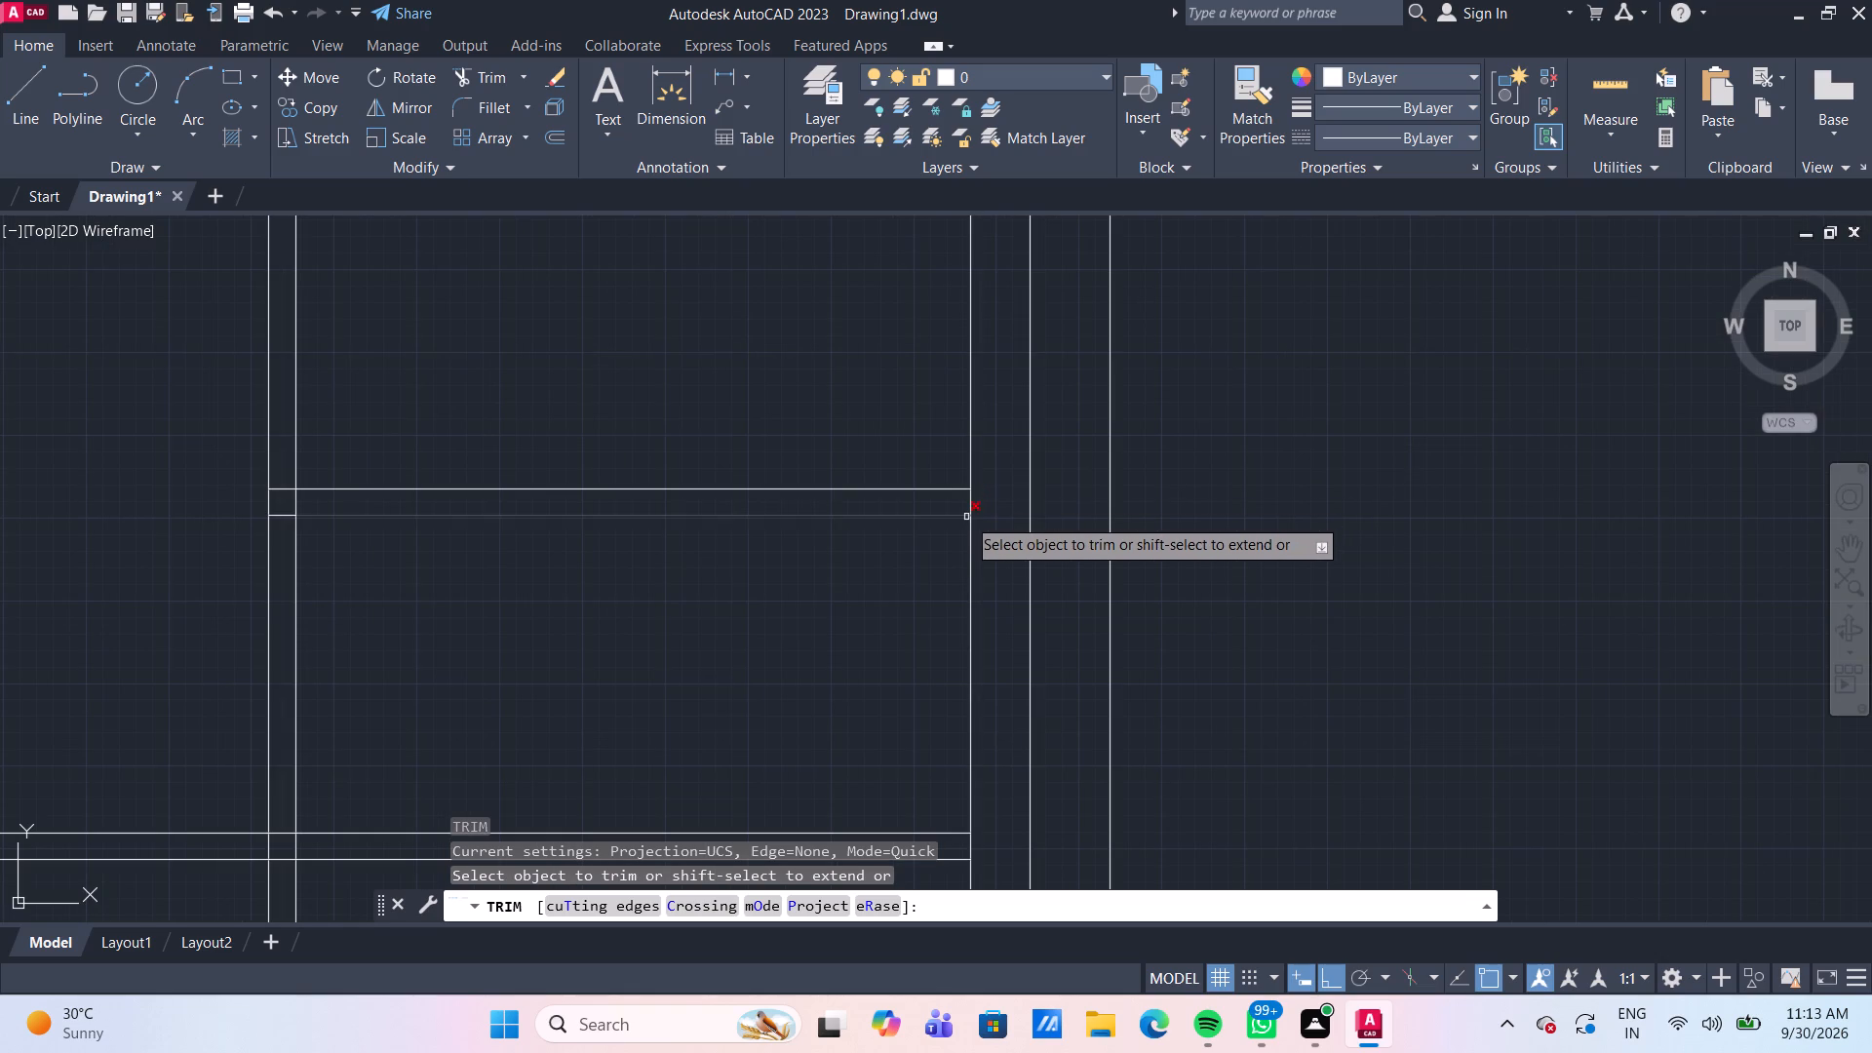
left_click(970, 504)
scroll(984, 571, "down", 1)
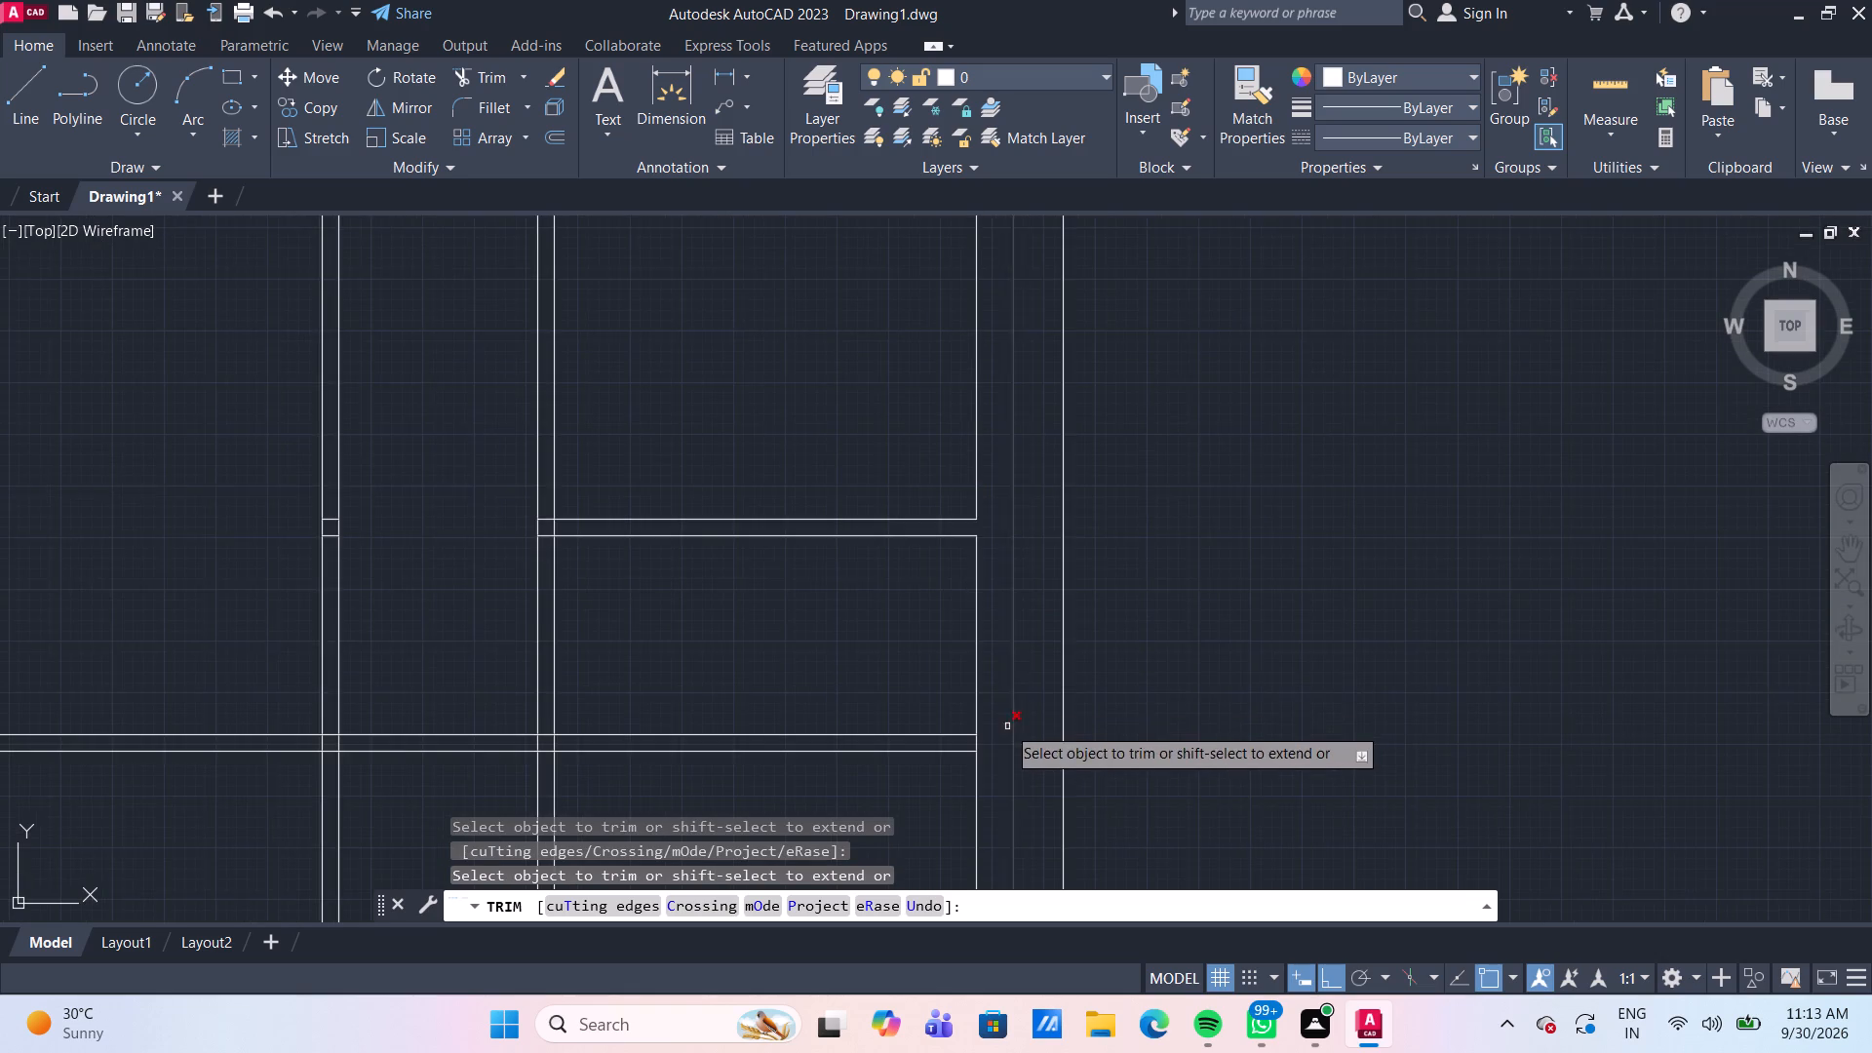
scroll(996, 735, "down", 1)
scroll(949, 808, "up", 3)
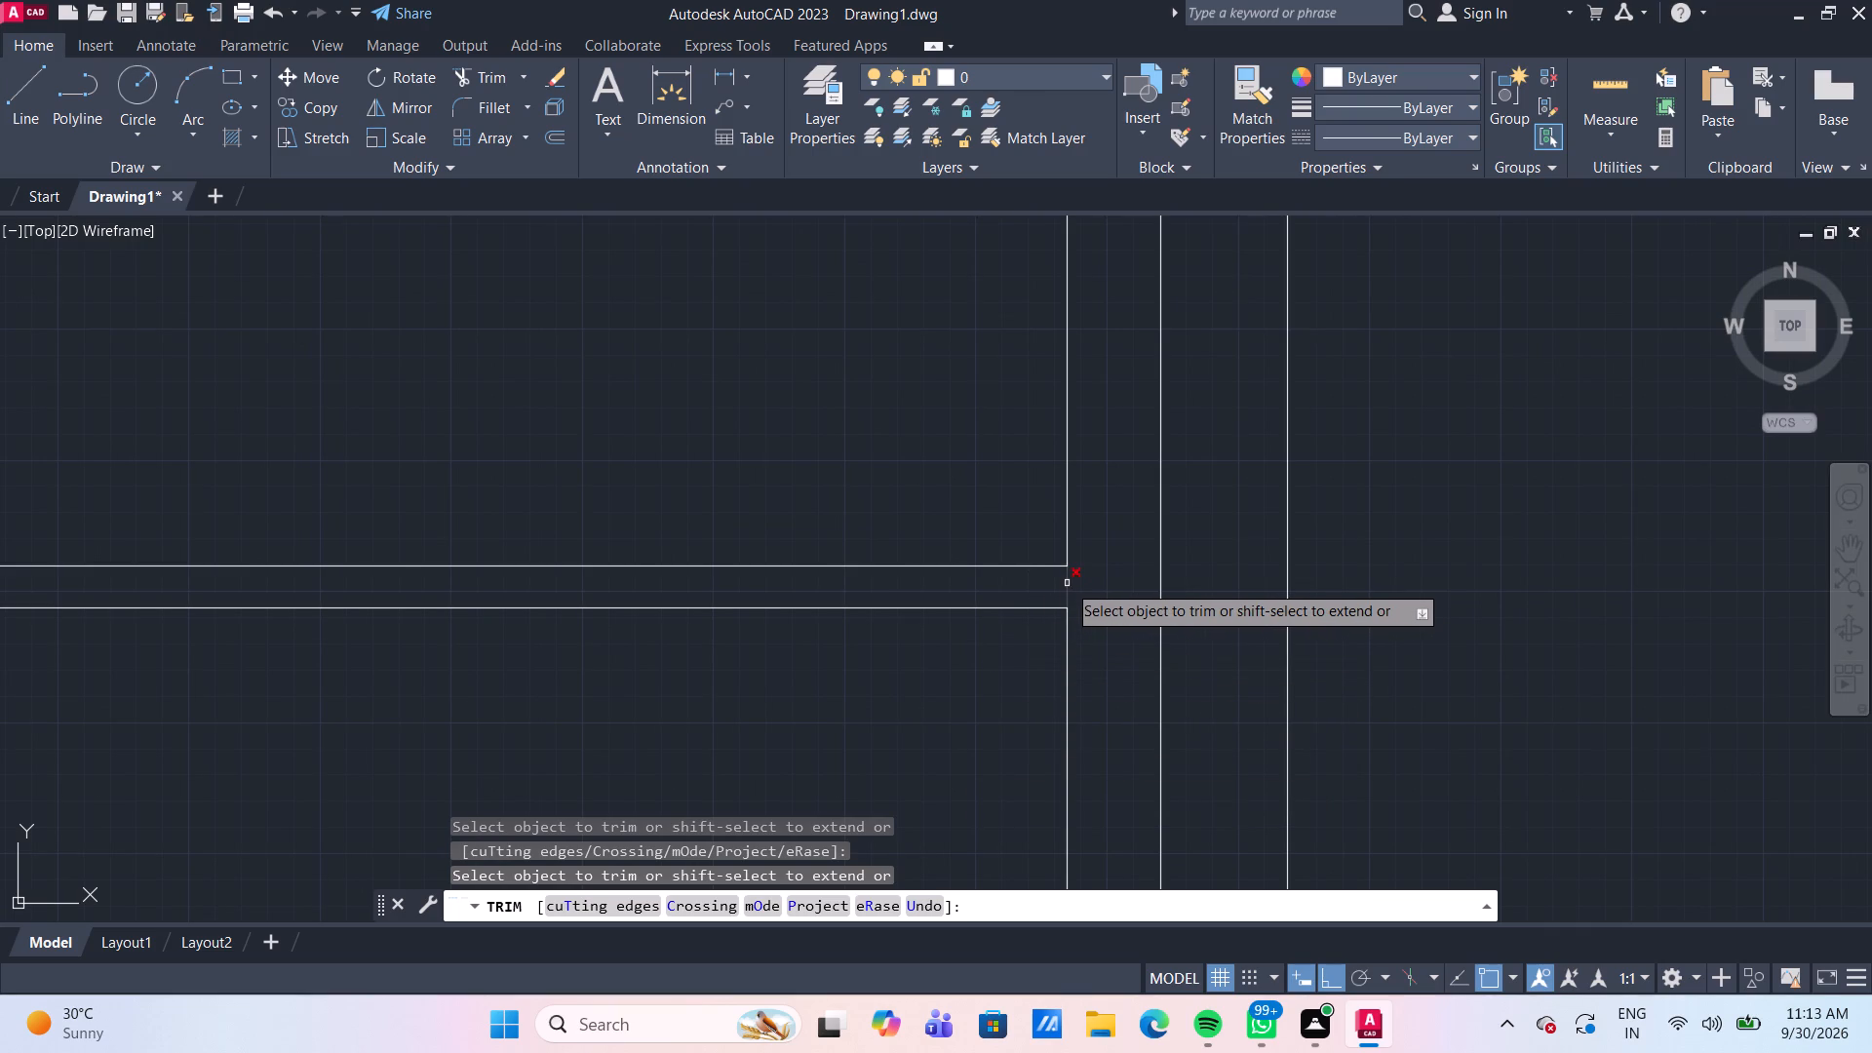
left_click(1067, 583)
scroll(1067, 583, "down", 4)
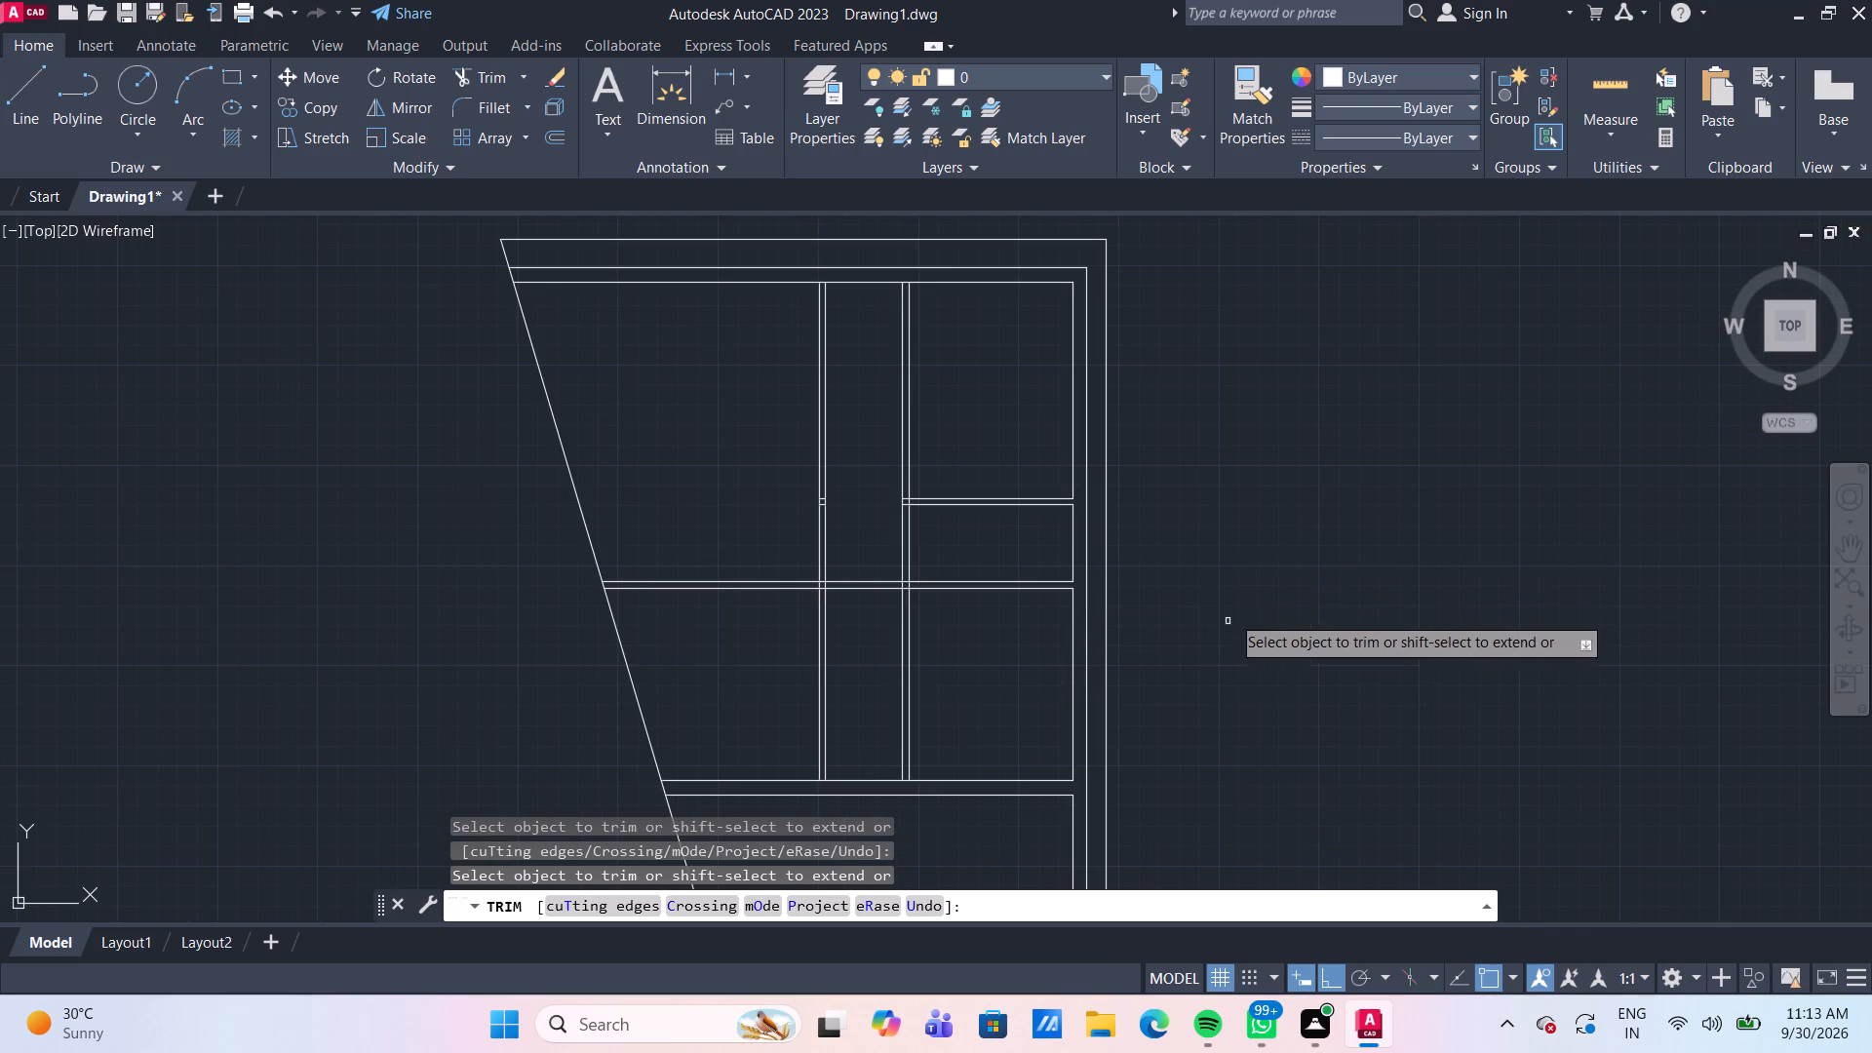
middle_click_drag(1259, 587, 1497, 644)
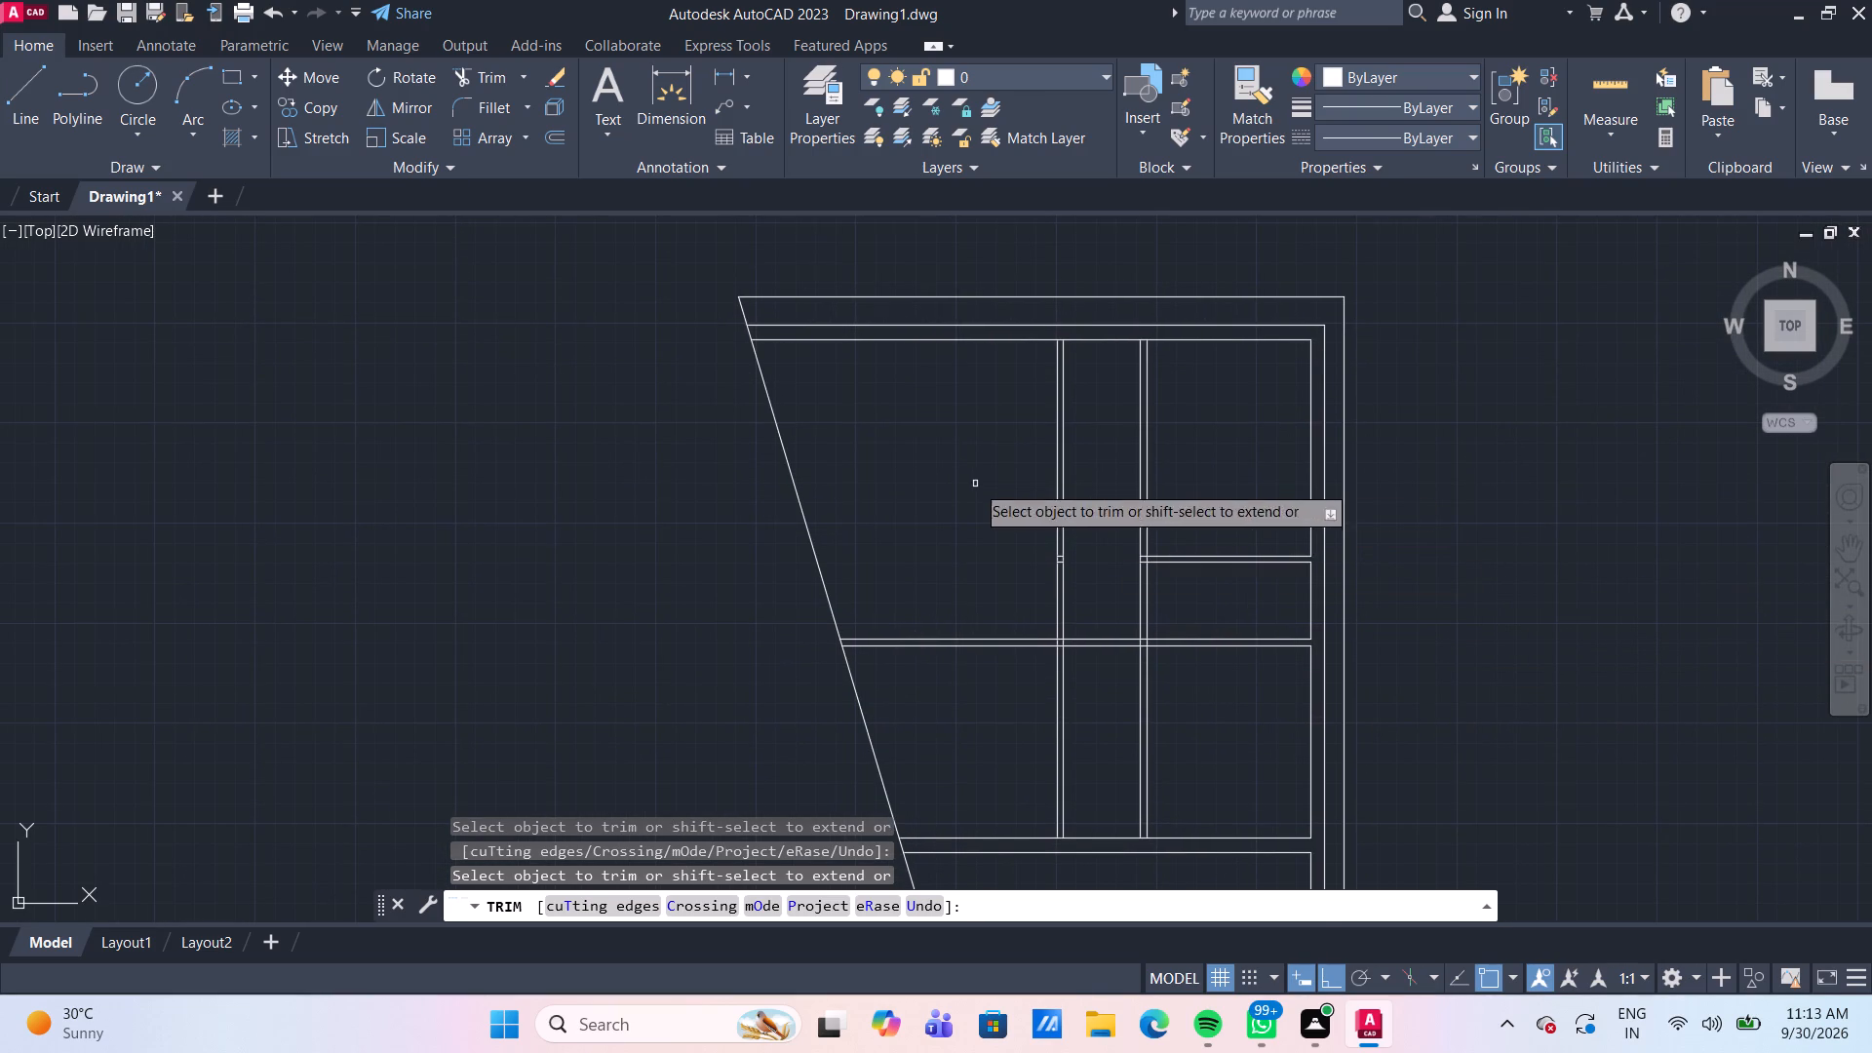
key("Escape")
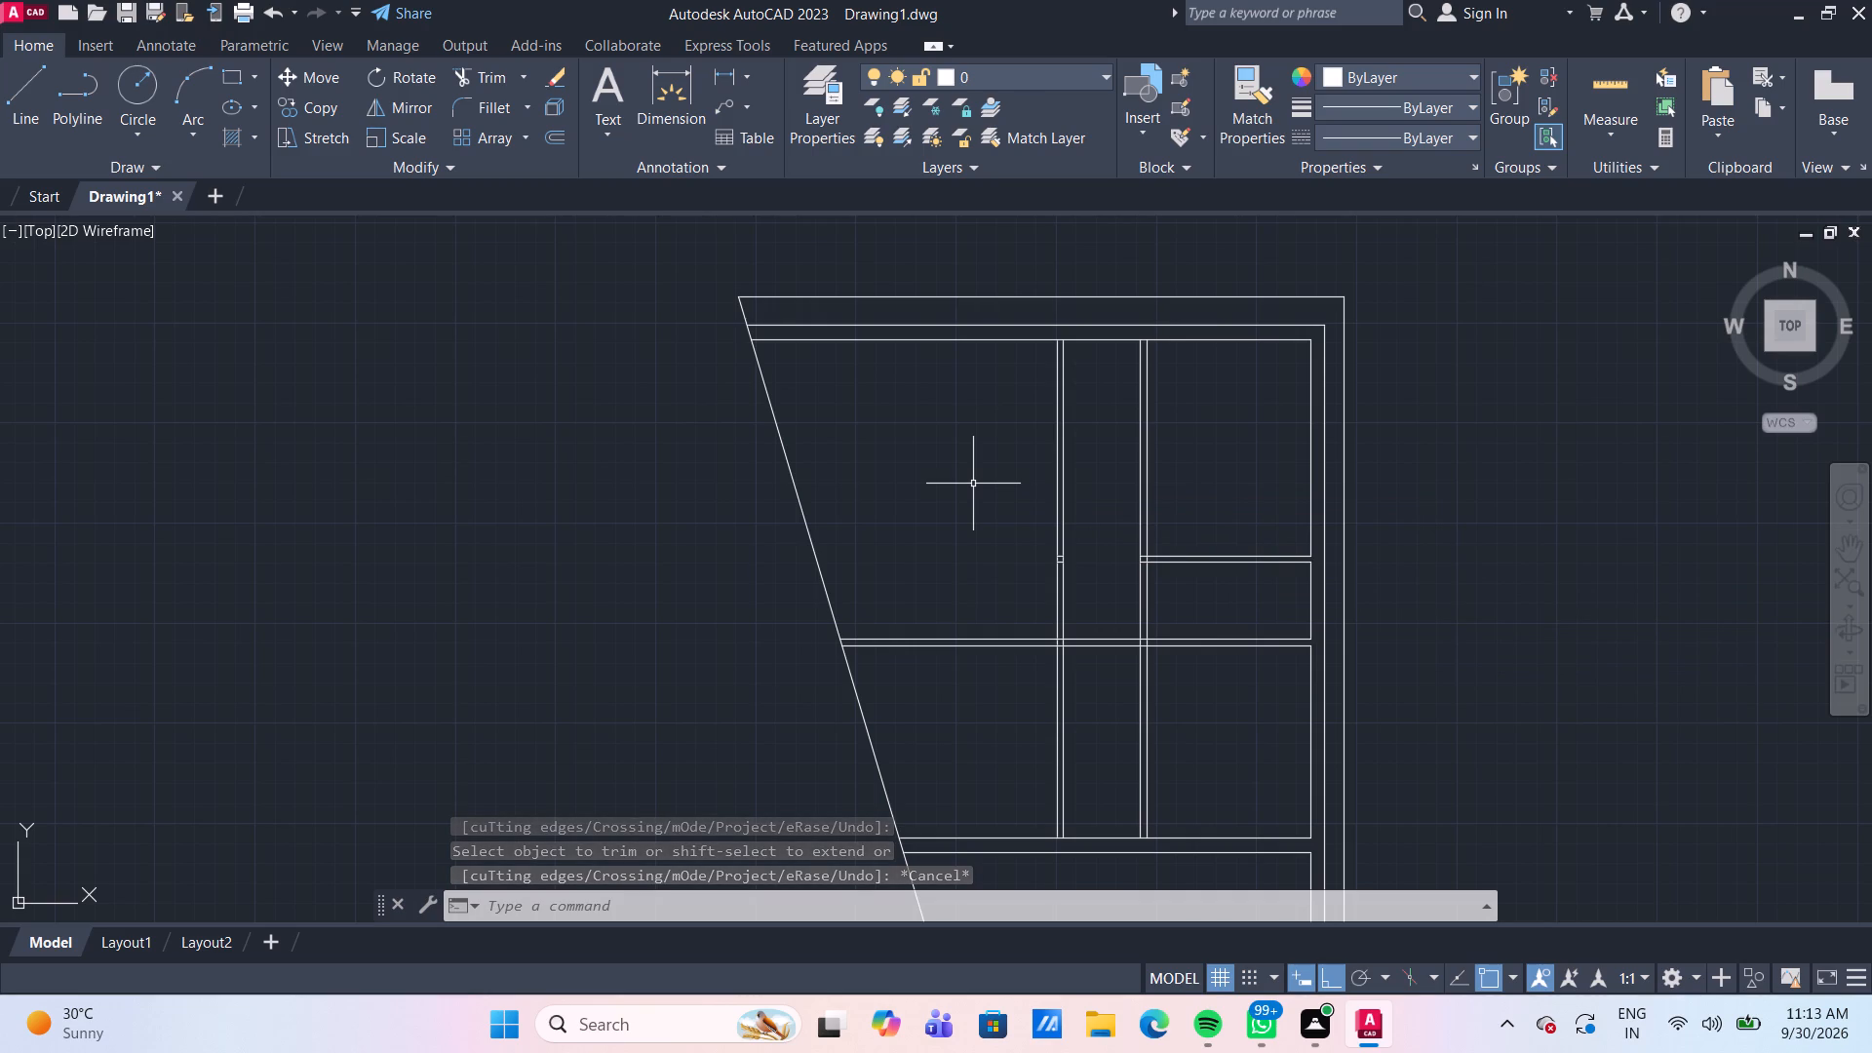
Trim both vertical partition pairs where they run below the lower horizontal partition pair.
scroll(1029, 644, "up", 1)
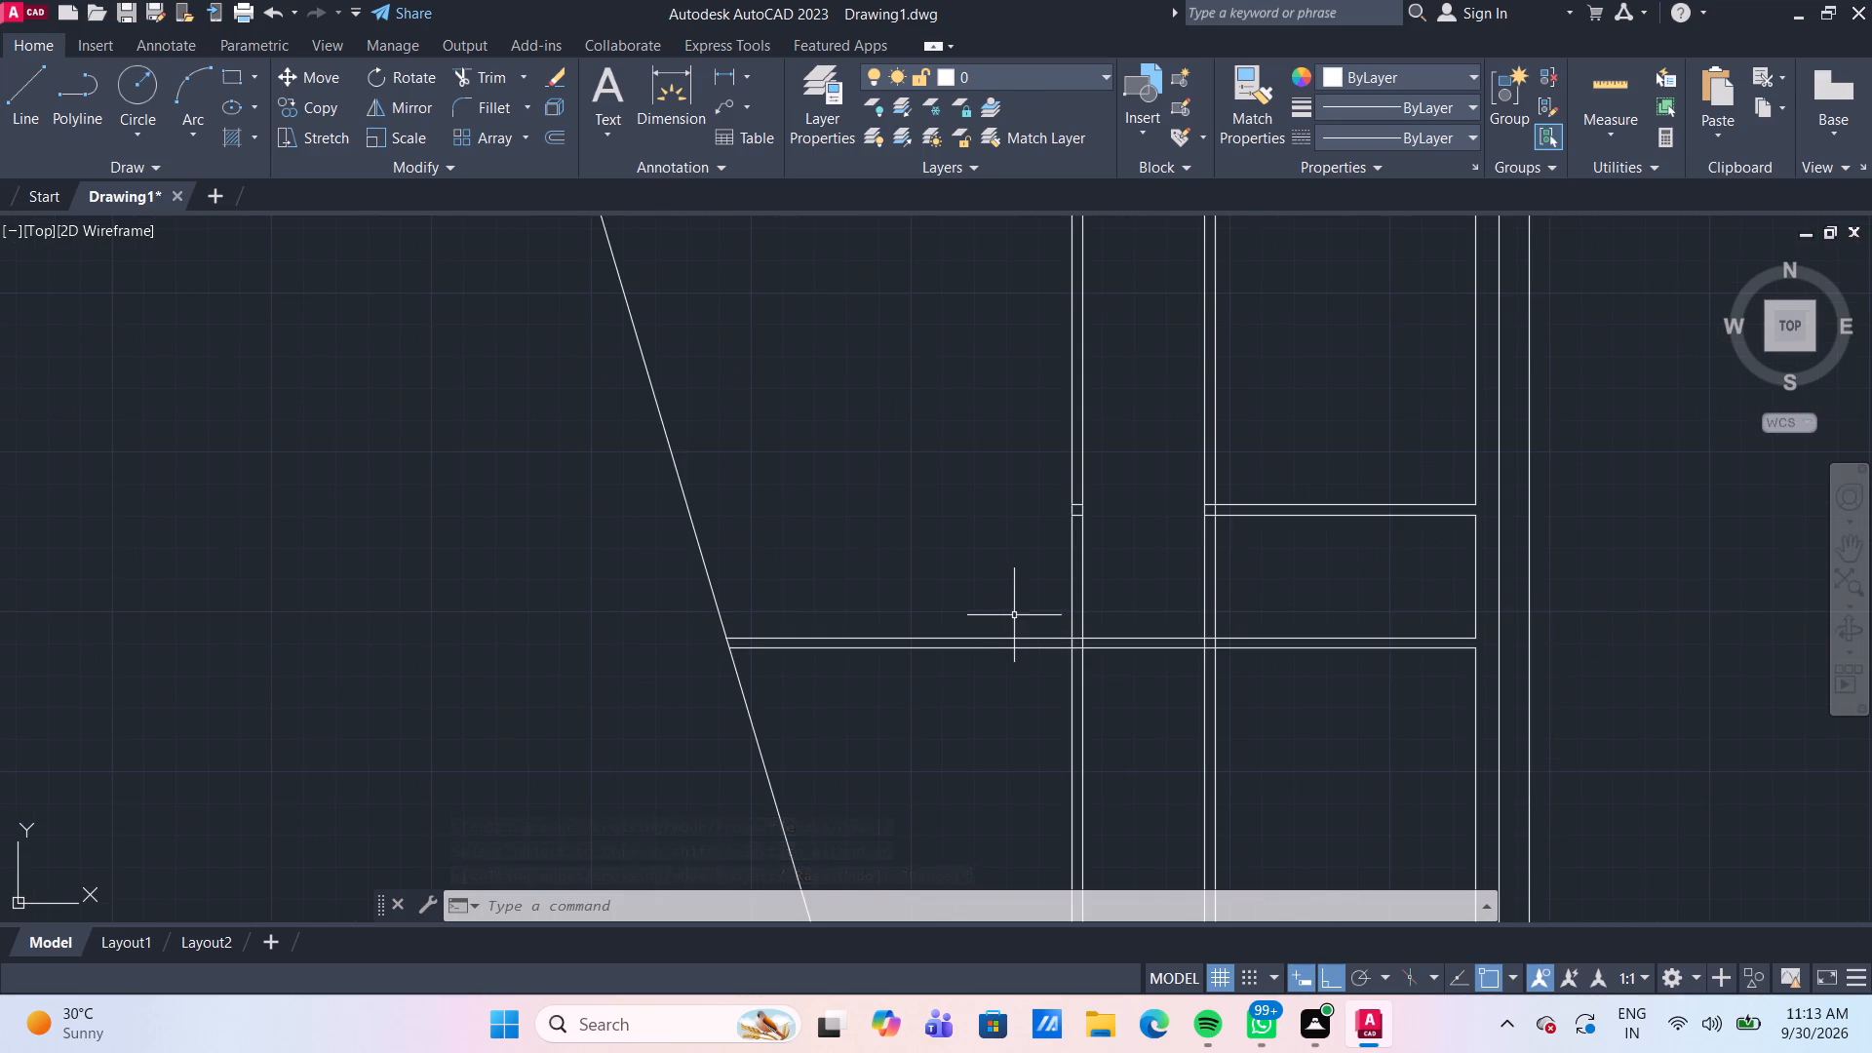
scroll(1011, 613, "down", 1)
middle_click_drag(994, 530, 944, 480)
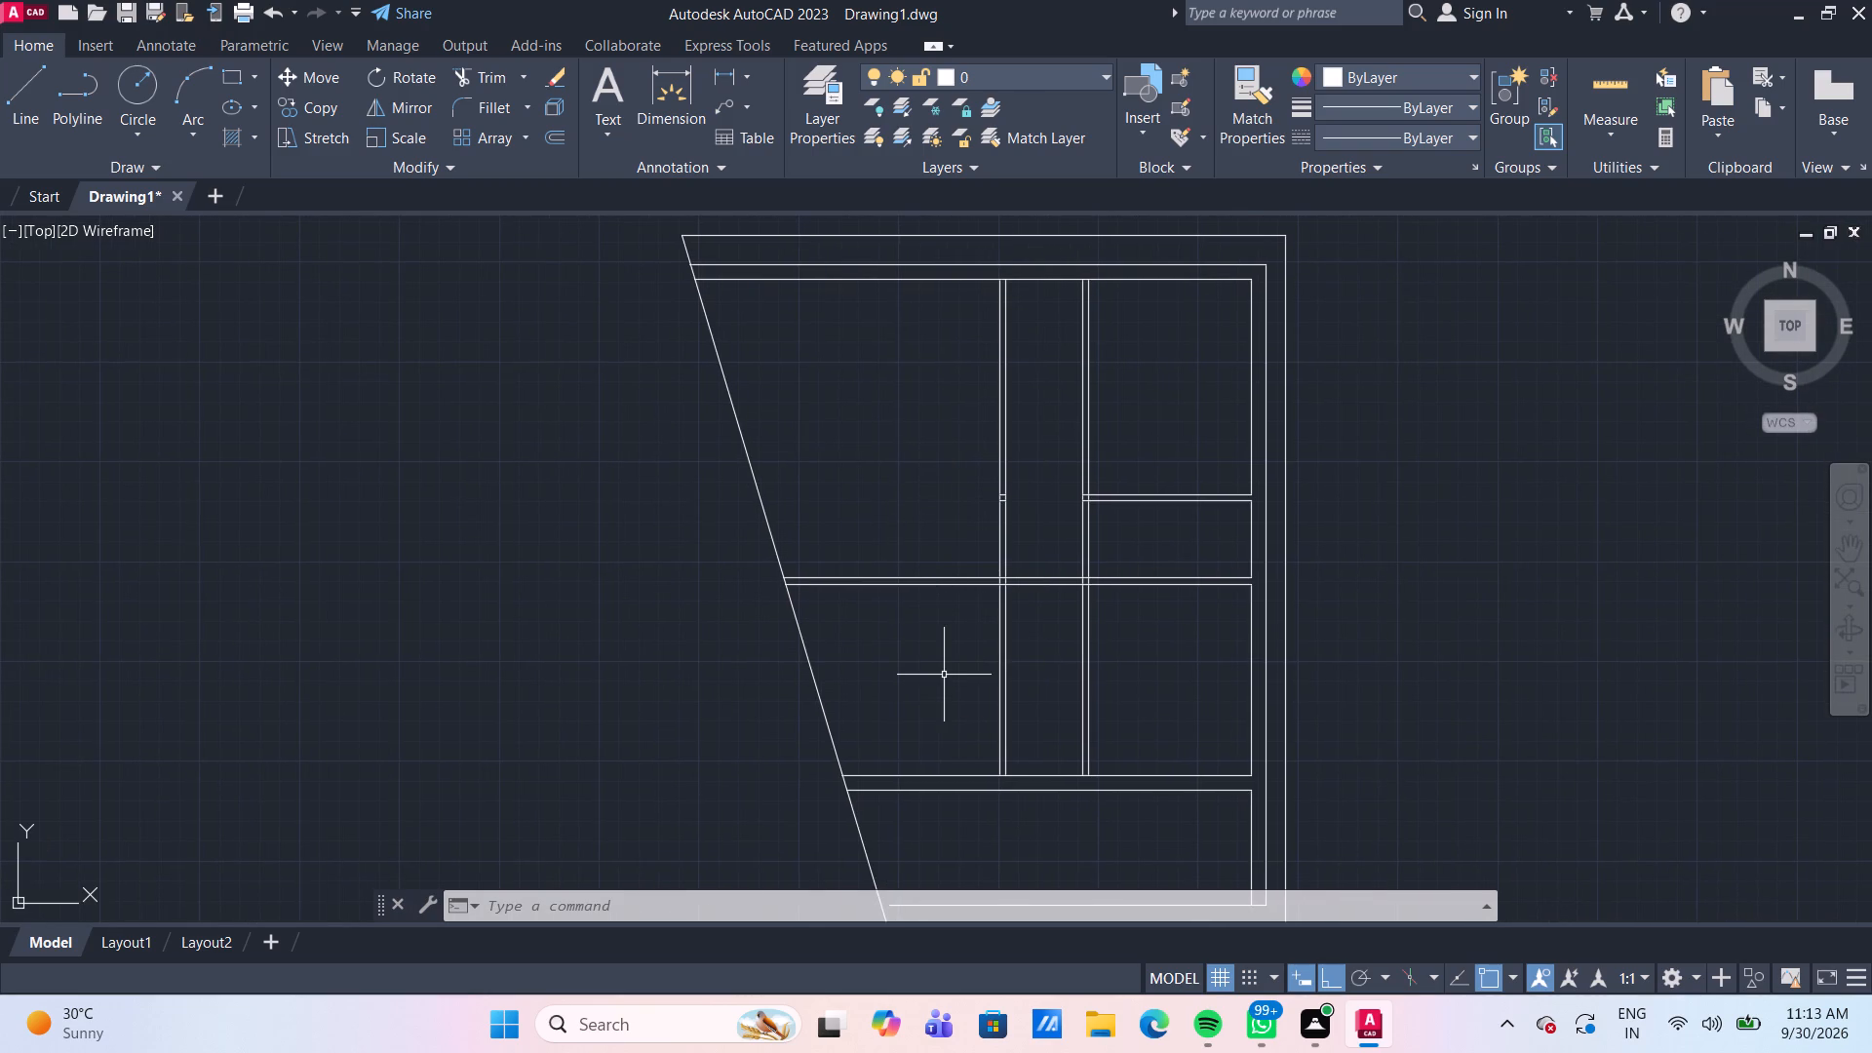
type("TR")
key("Return")
left_click(944, 675)
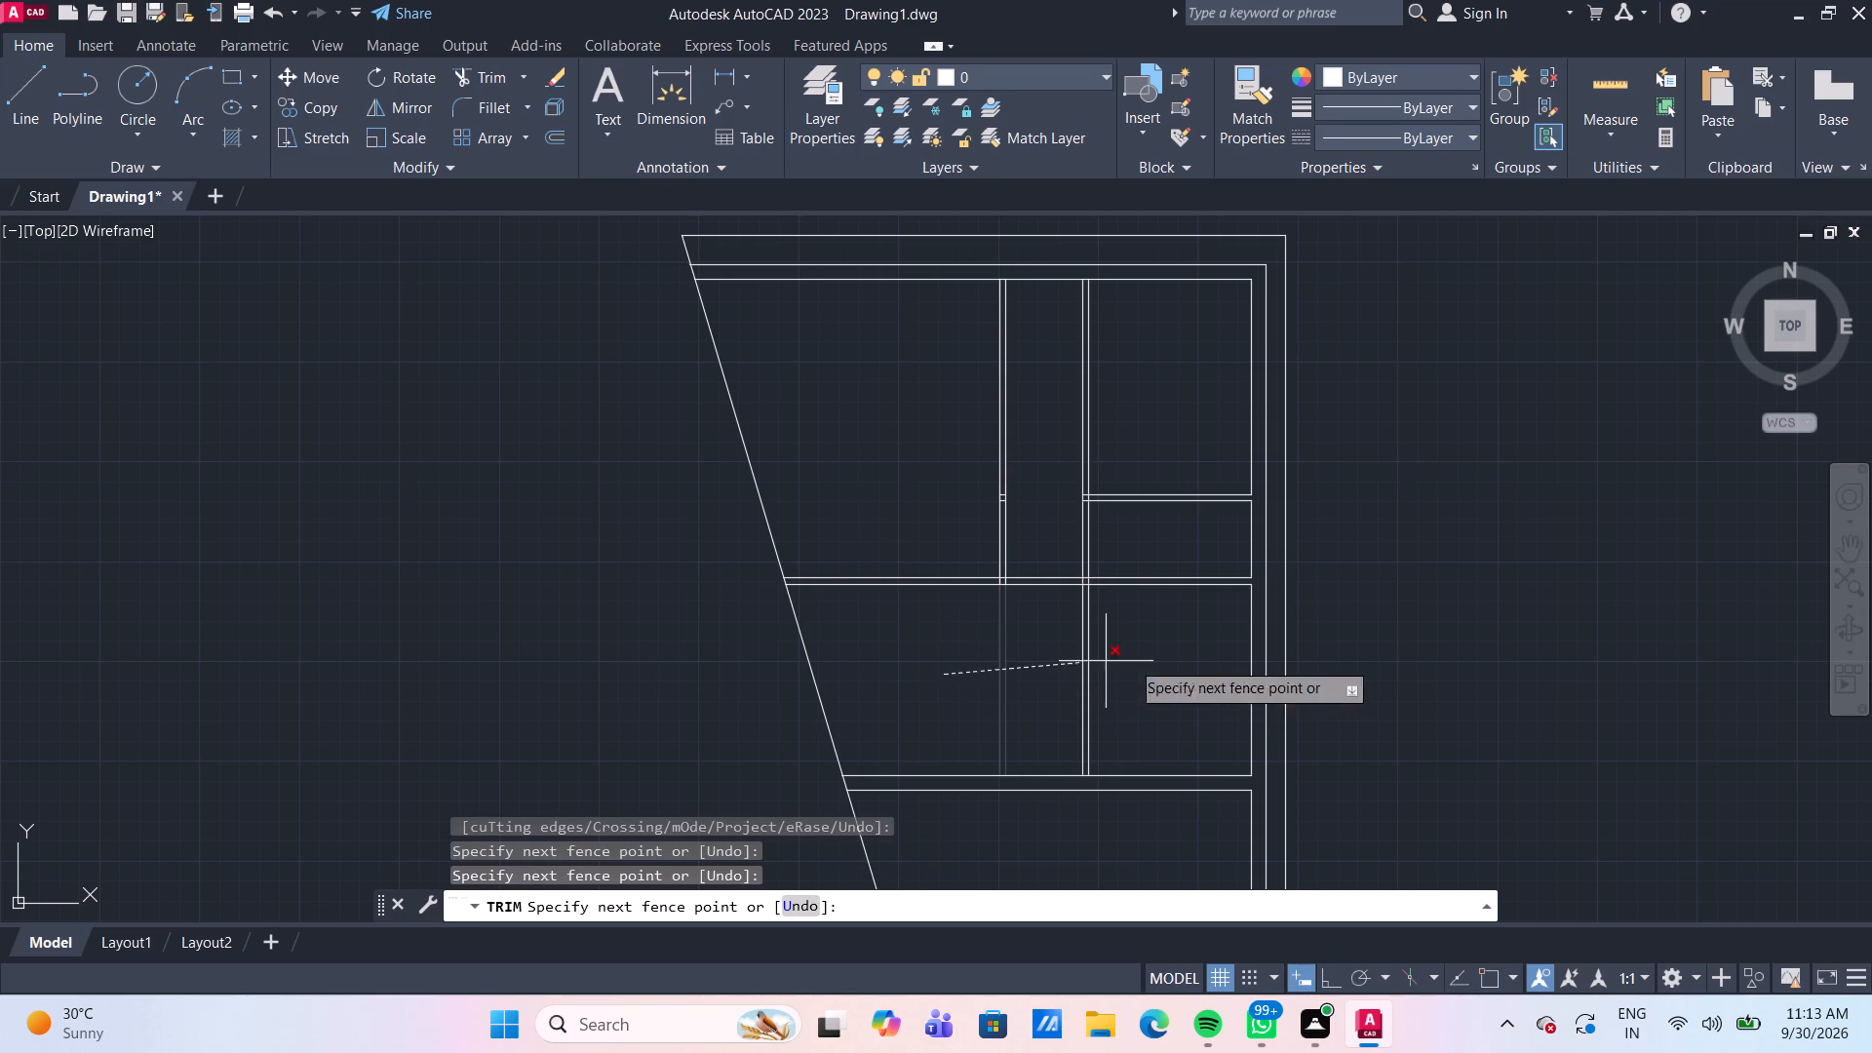
left_click(1141, 674)
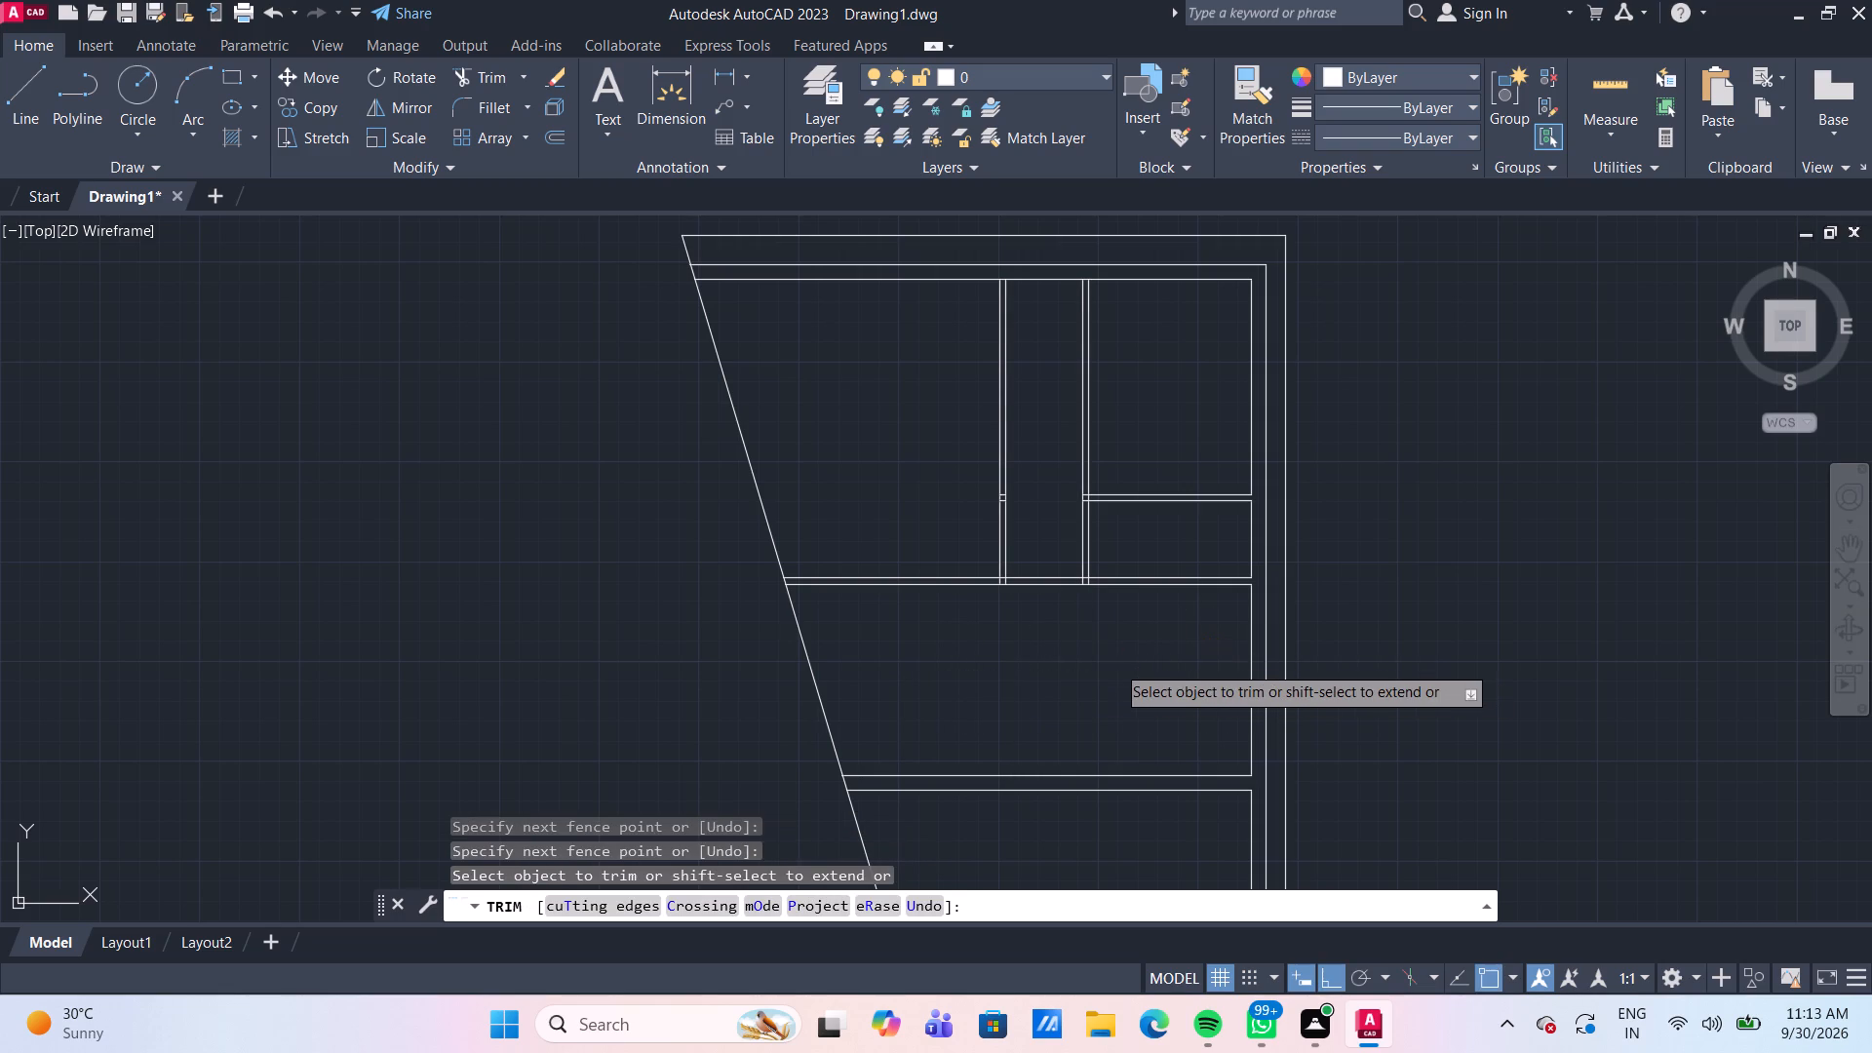
key("Escape")
scroll(985, 472, "up", 1)
middle_click_drag(985, 472, 964, 538)
scroll(964, 538, "down", 1)
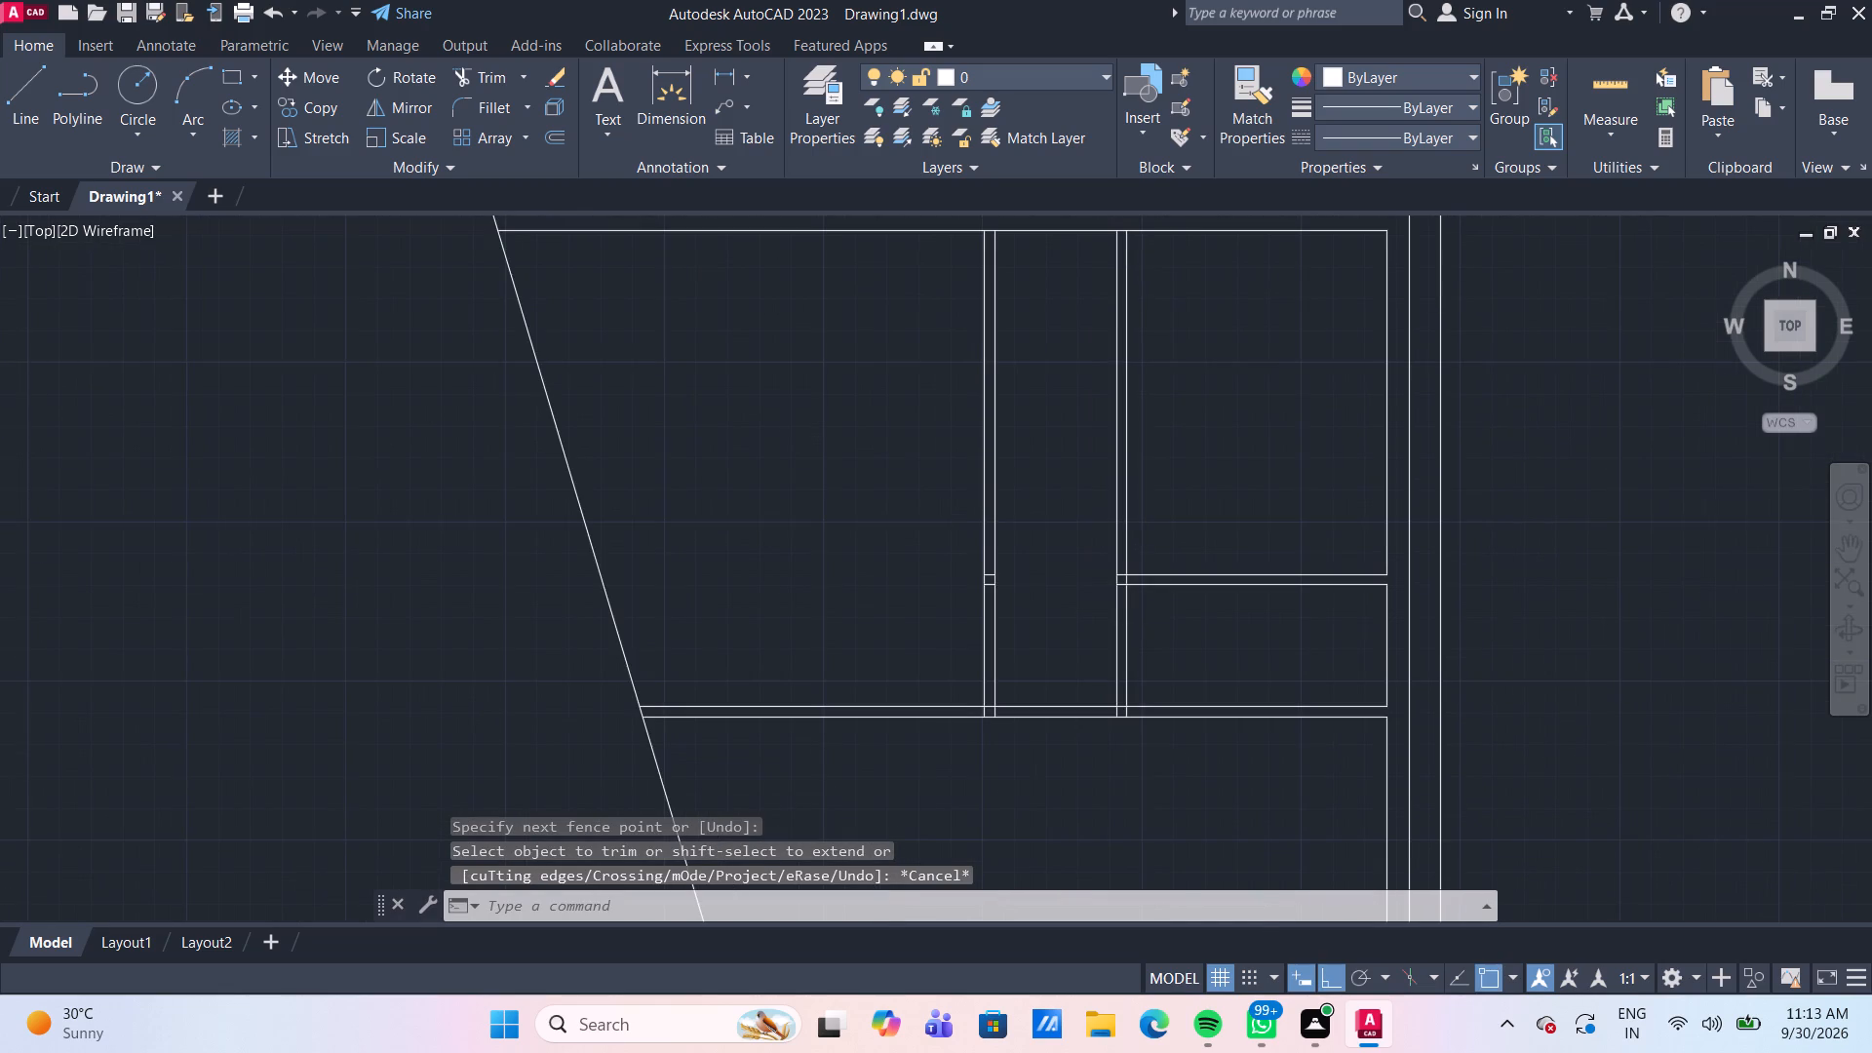
Offset the second vertical partition pair's outer line 11'1" toward the slanted side.
key("o")
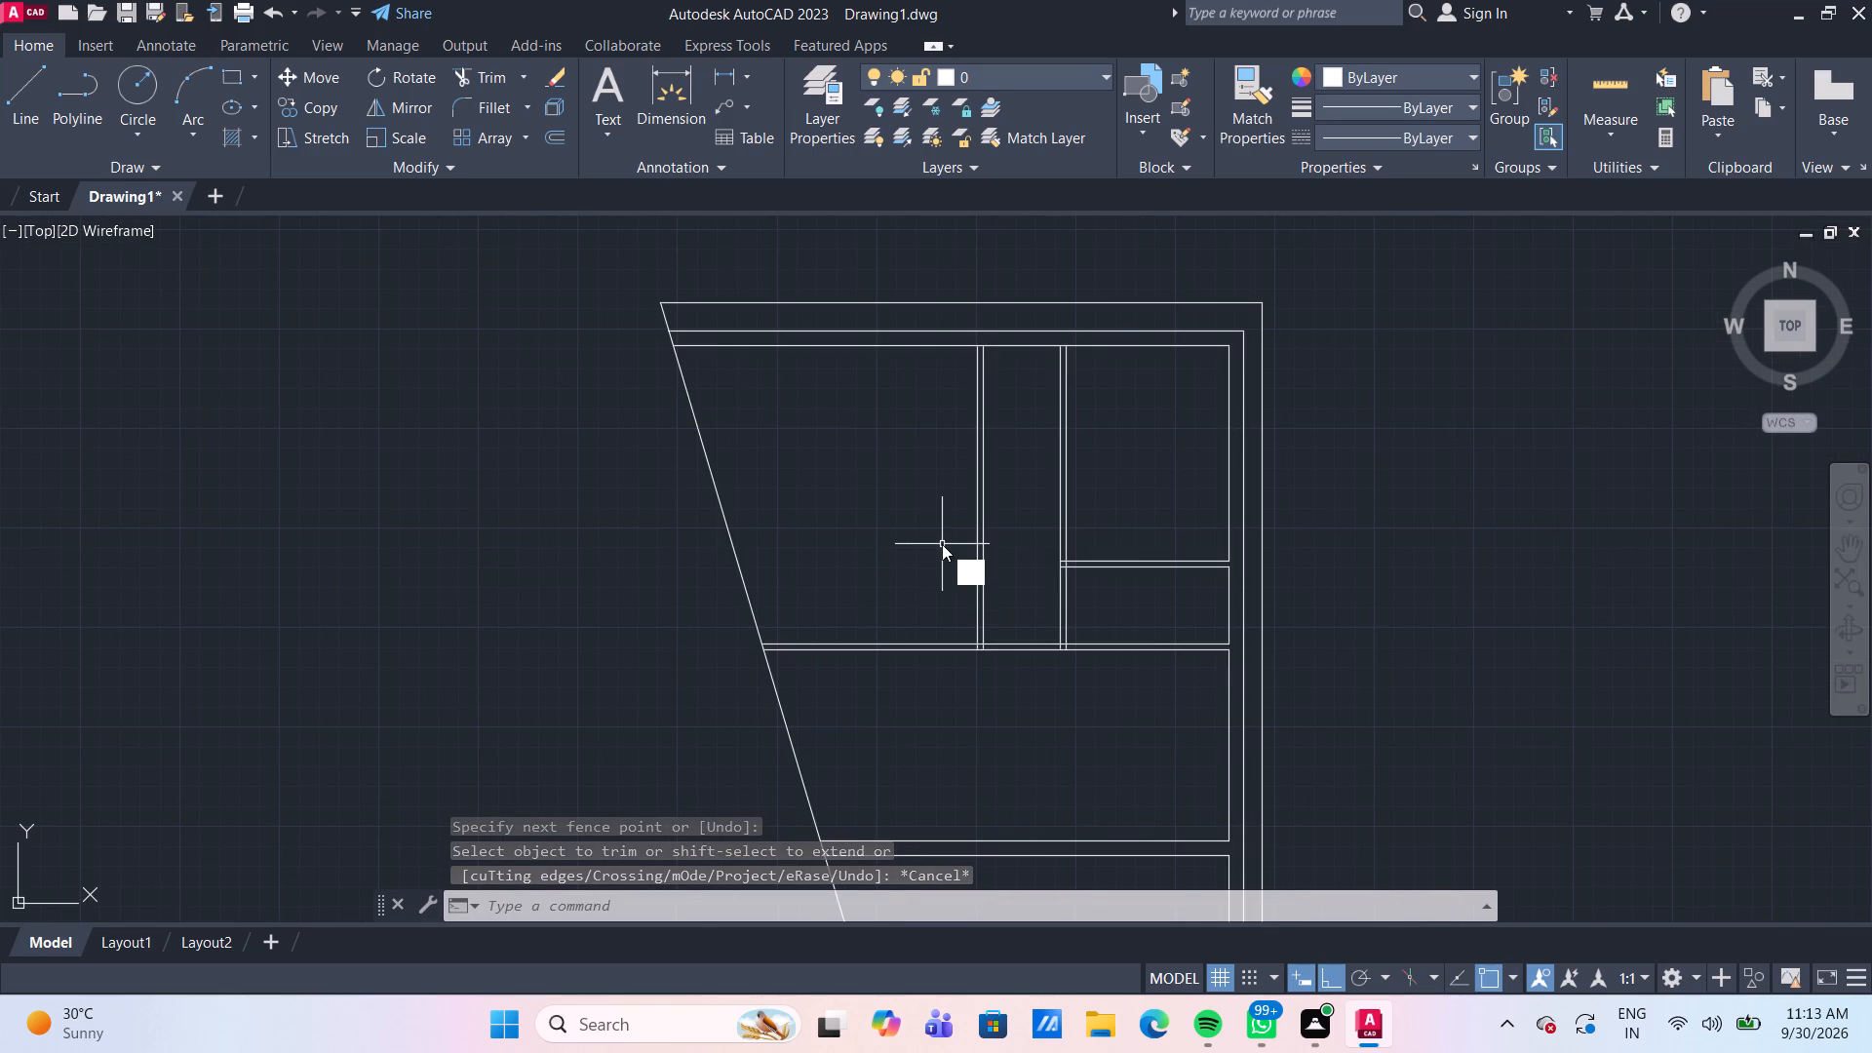
key("Return")
key("Return")
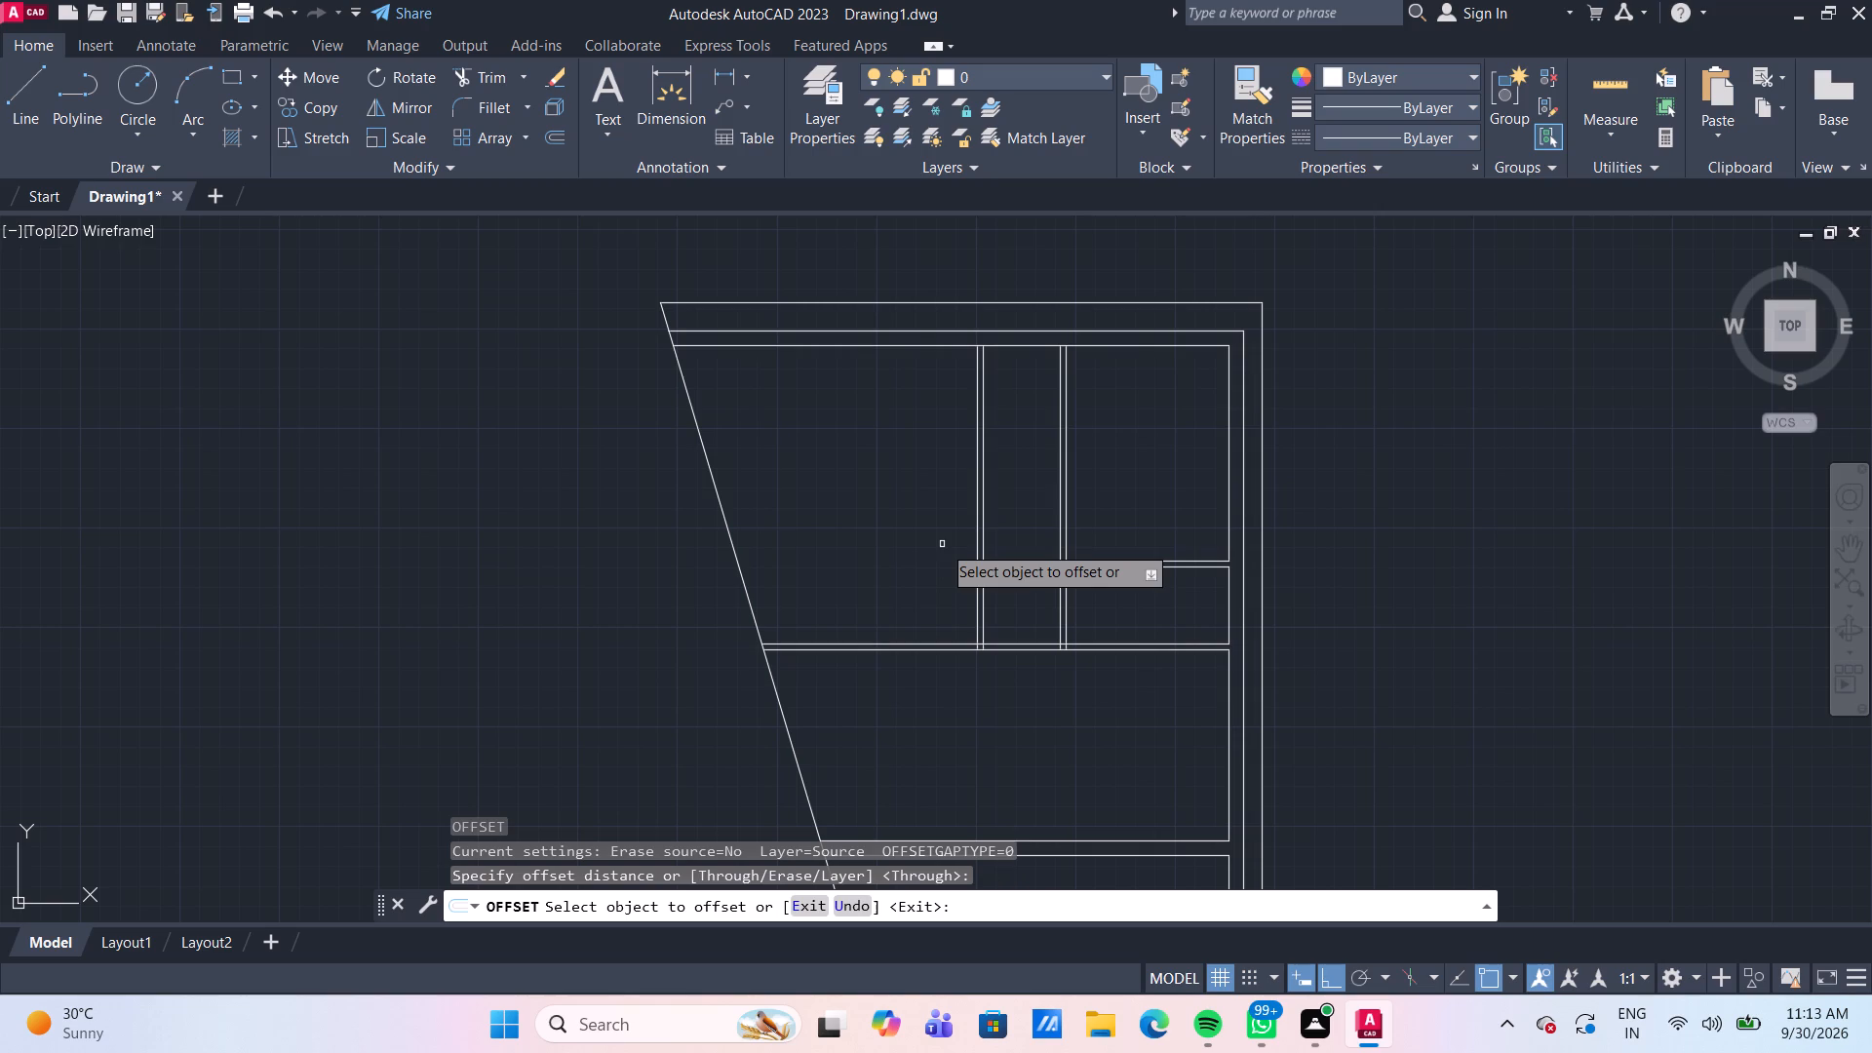
left_click(975, 528)
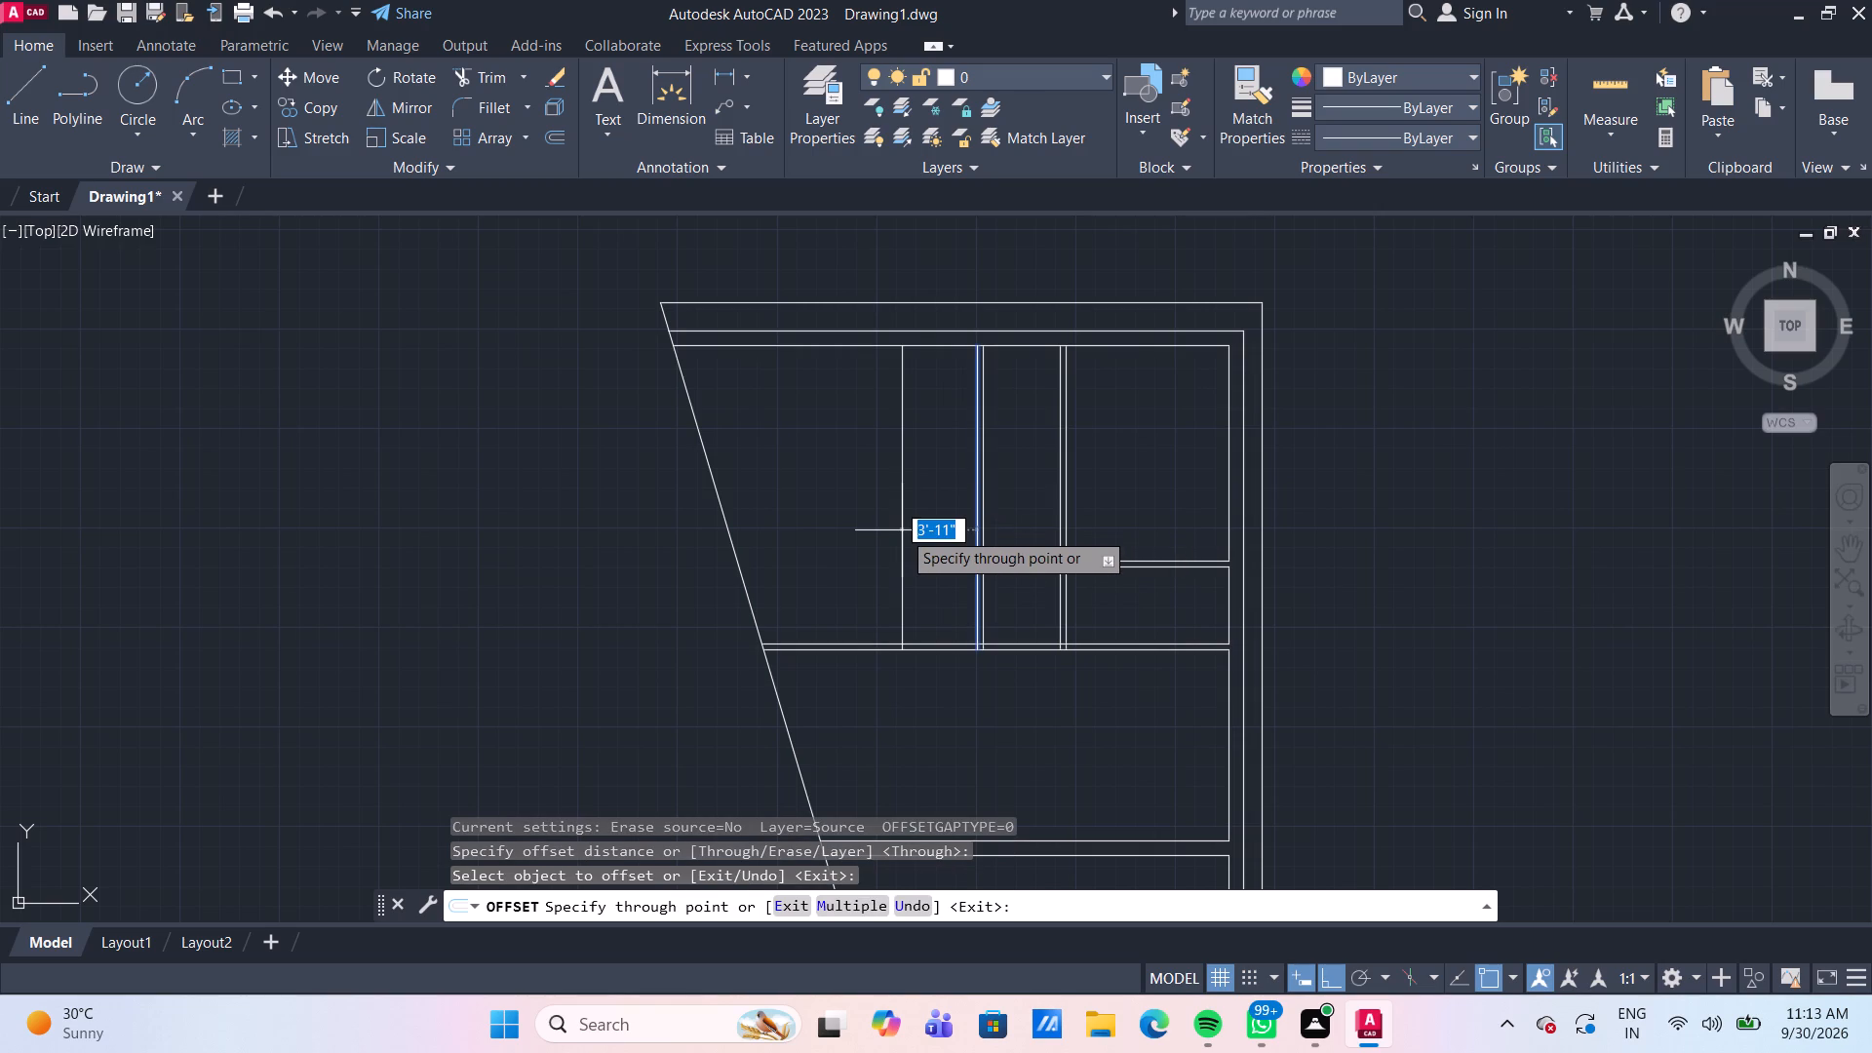
type("11'1'")
key("BackSpace")
key("shift+quotedbl")
key("Return")
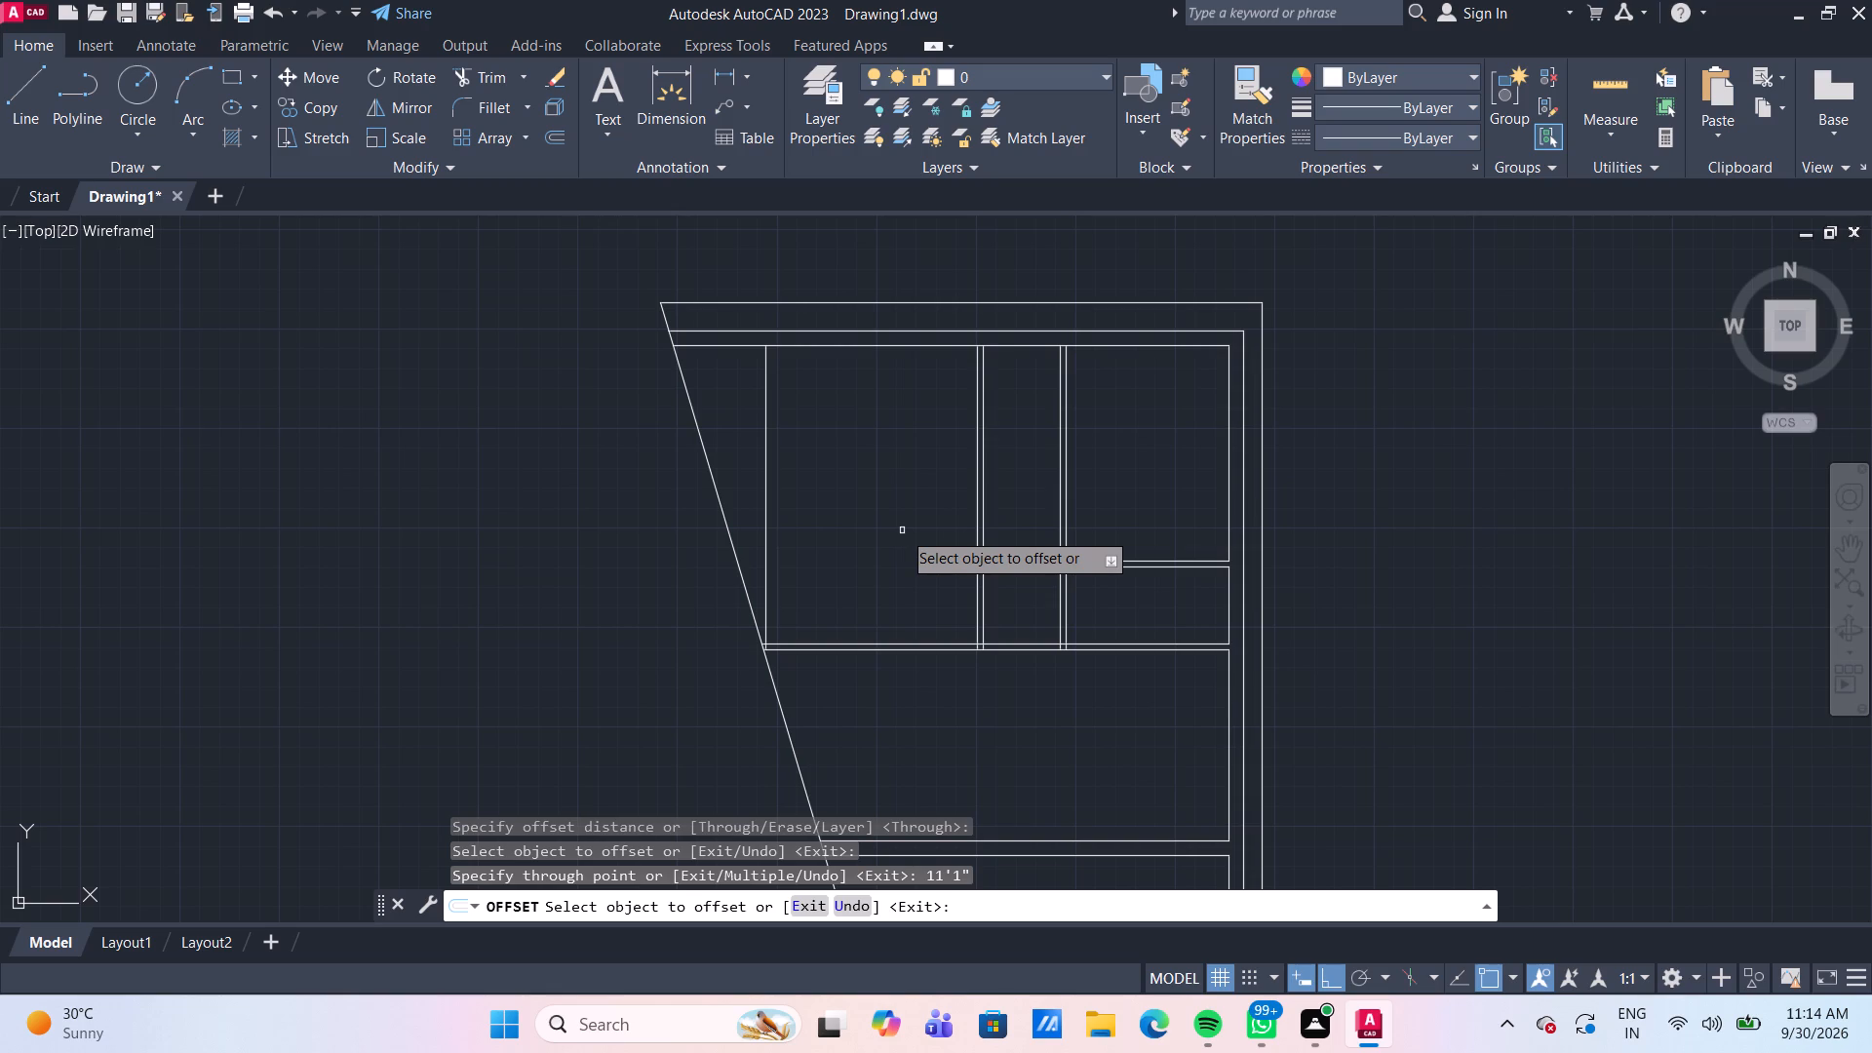
Offset the inner top wall line 8' down into the plan, and offset the result a further 9" down.
left_click(860, 345)
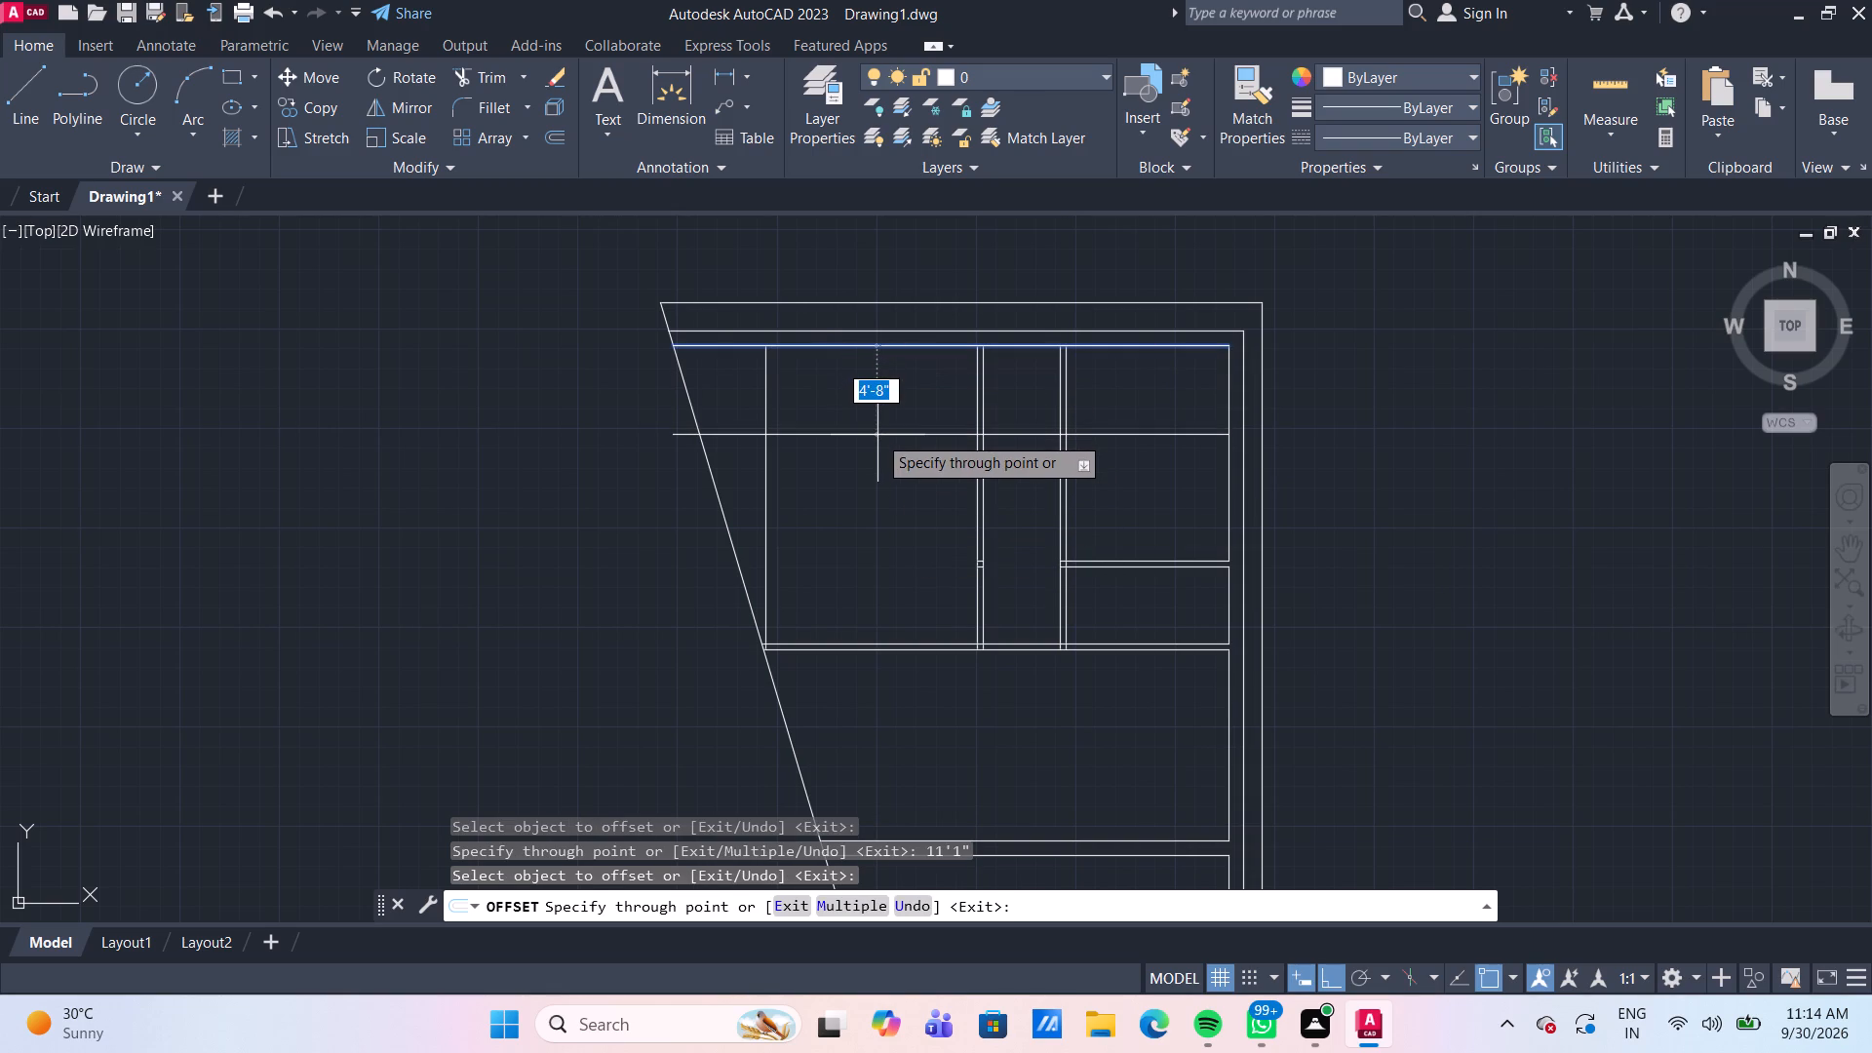
type("8'")
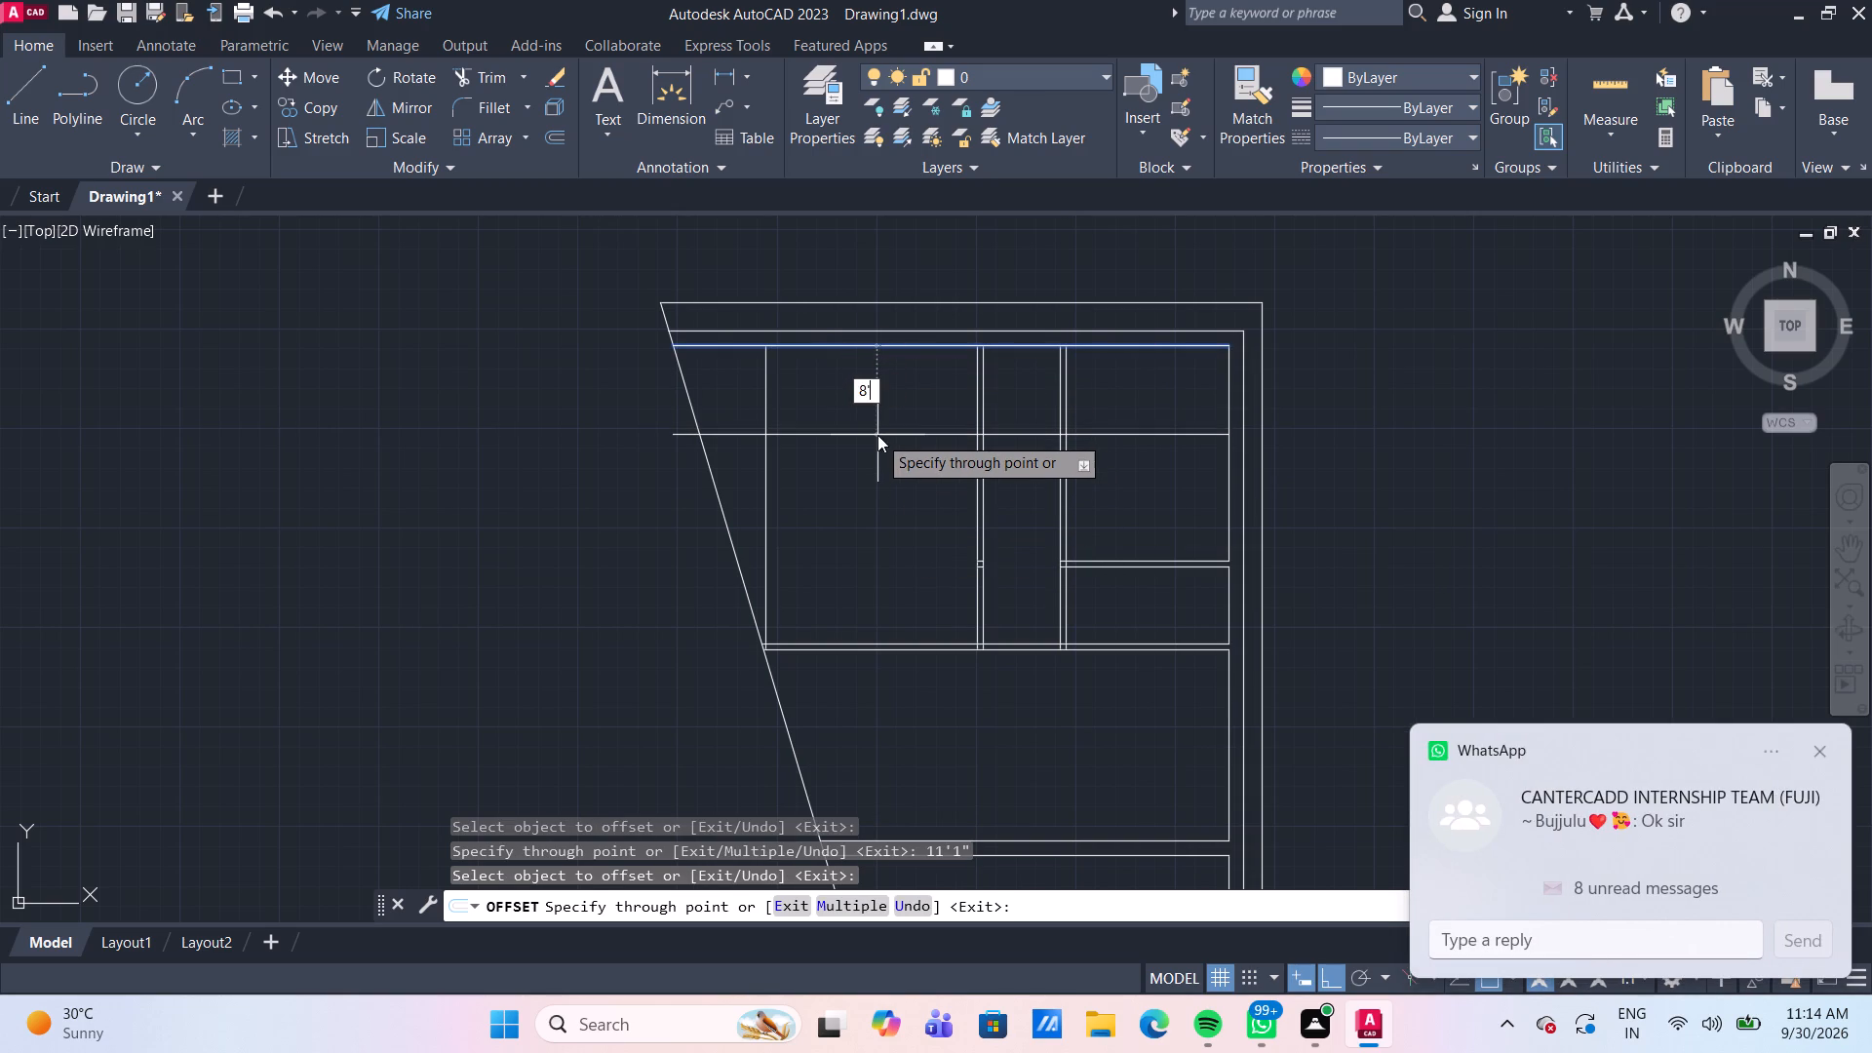
key("Return")
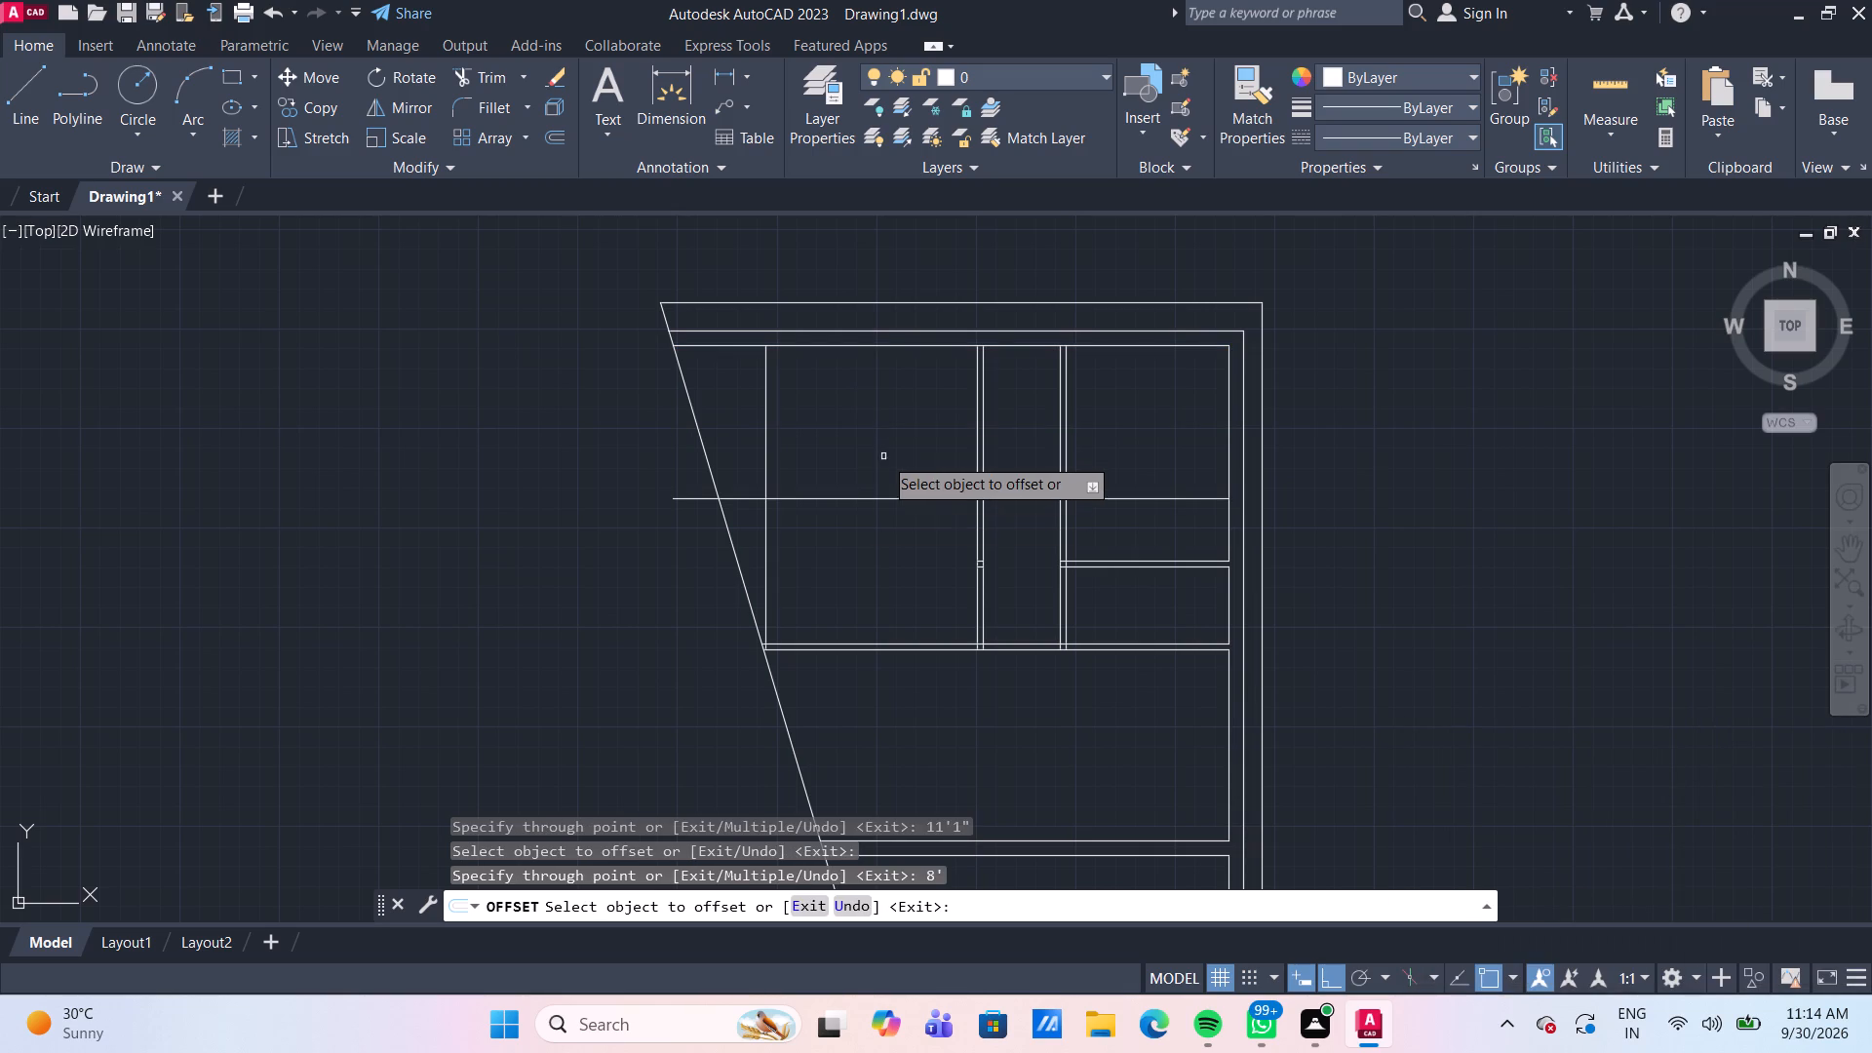
left_click(844, 501)
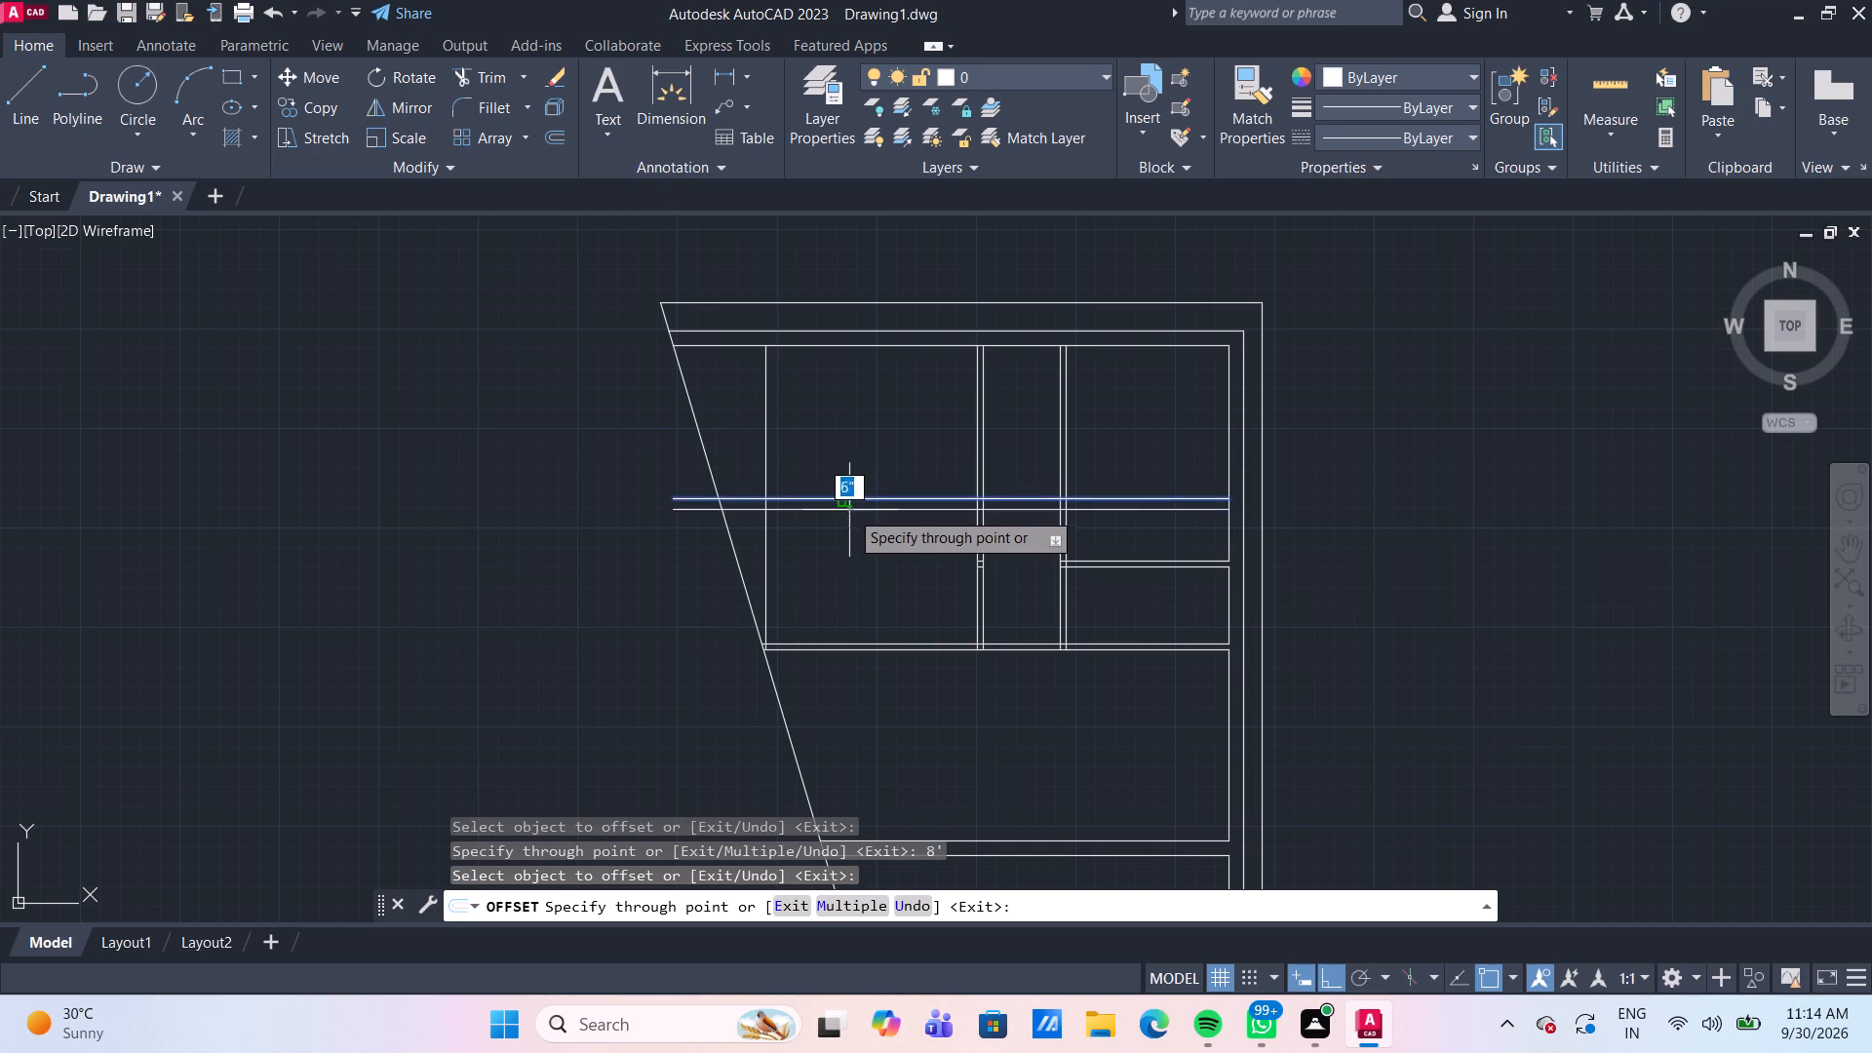
type("9\"")
key("Return")
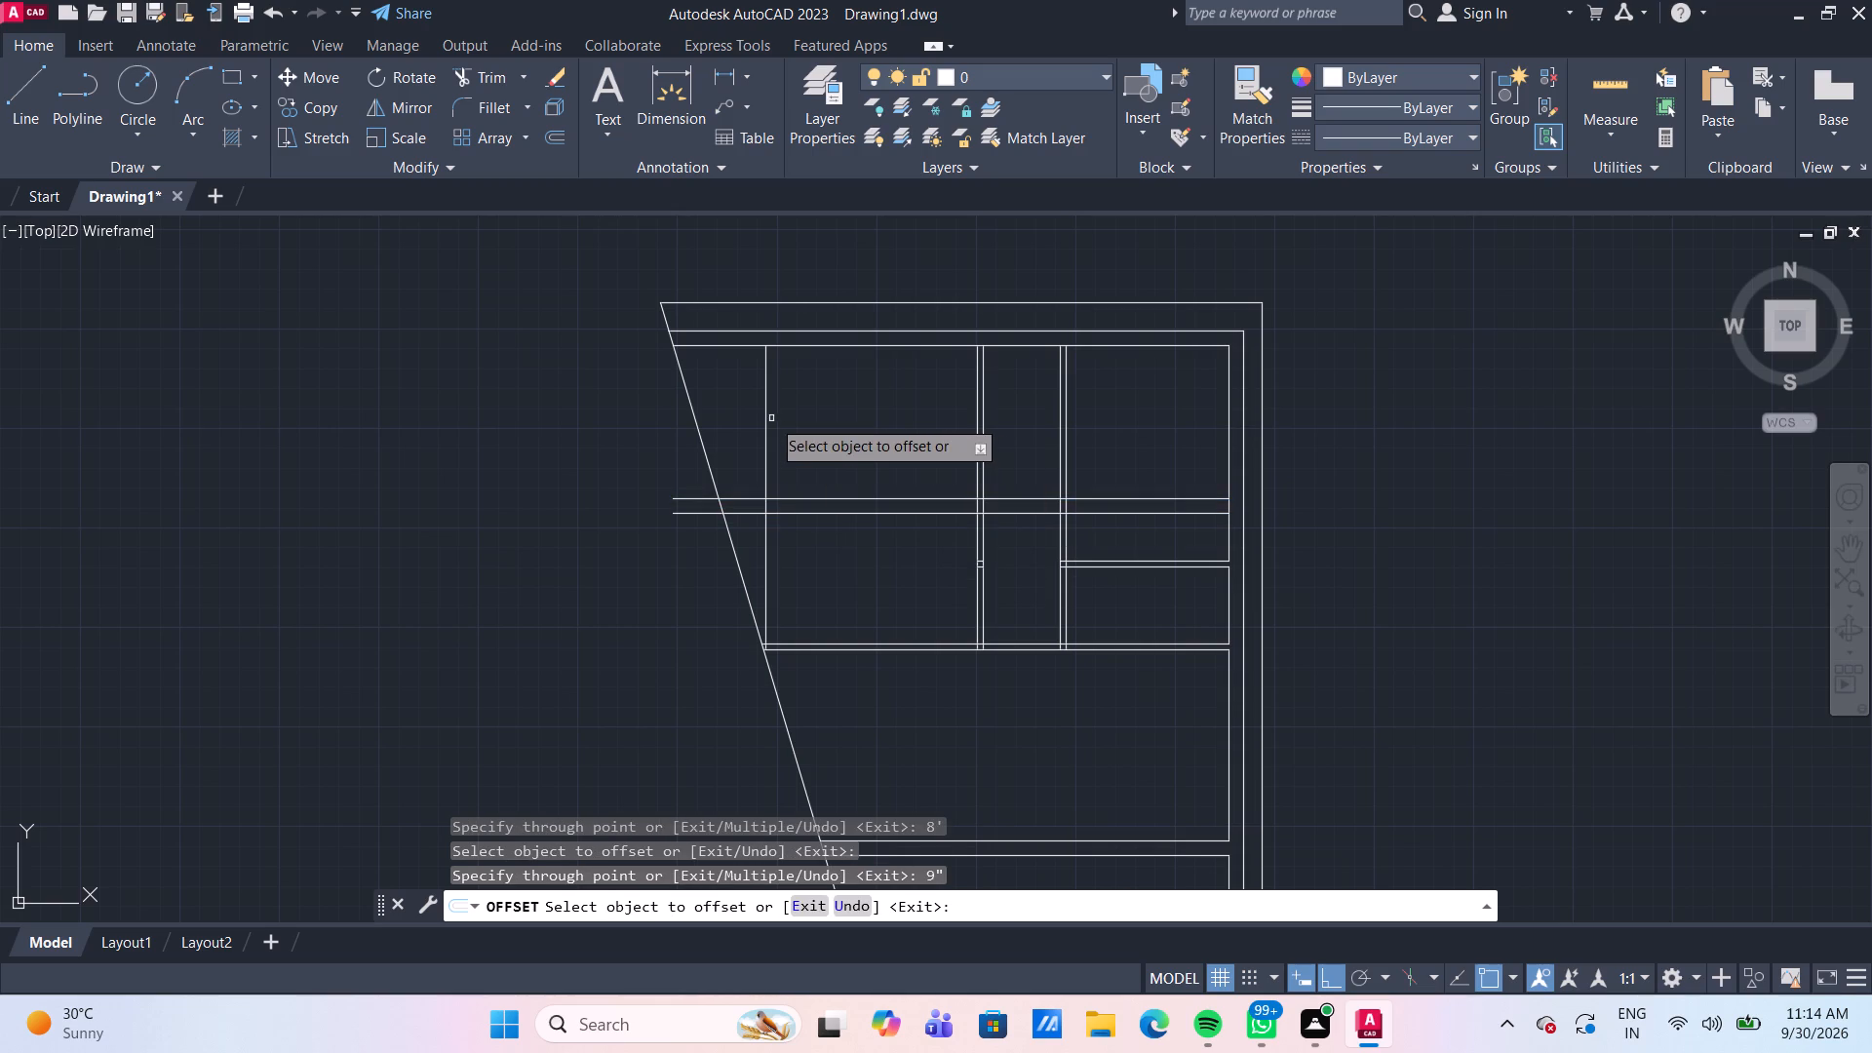
Offset the new vertical line near the slanted side 9" toward that side to form a wall pair.
left_click(765, 414)
type("9\"")
key("Return")
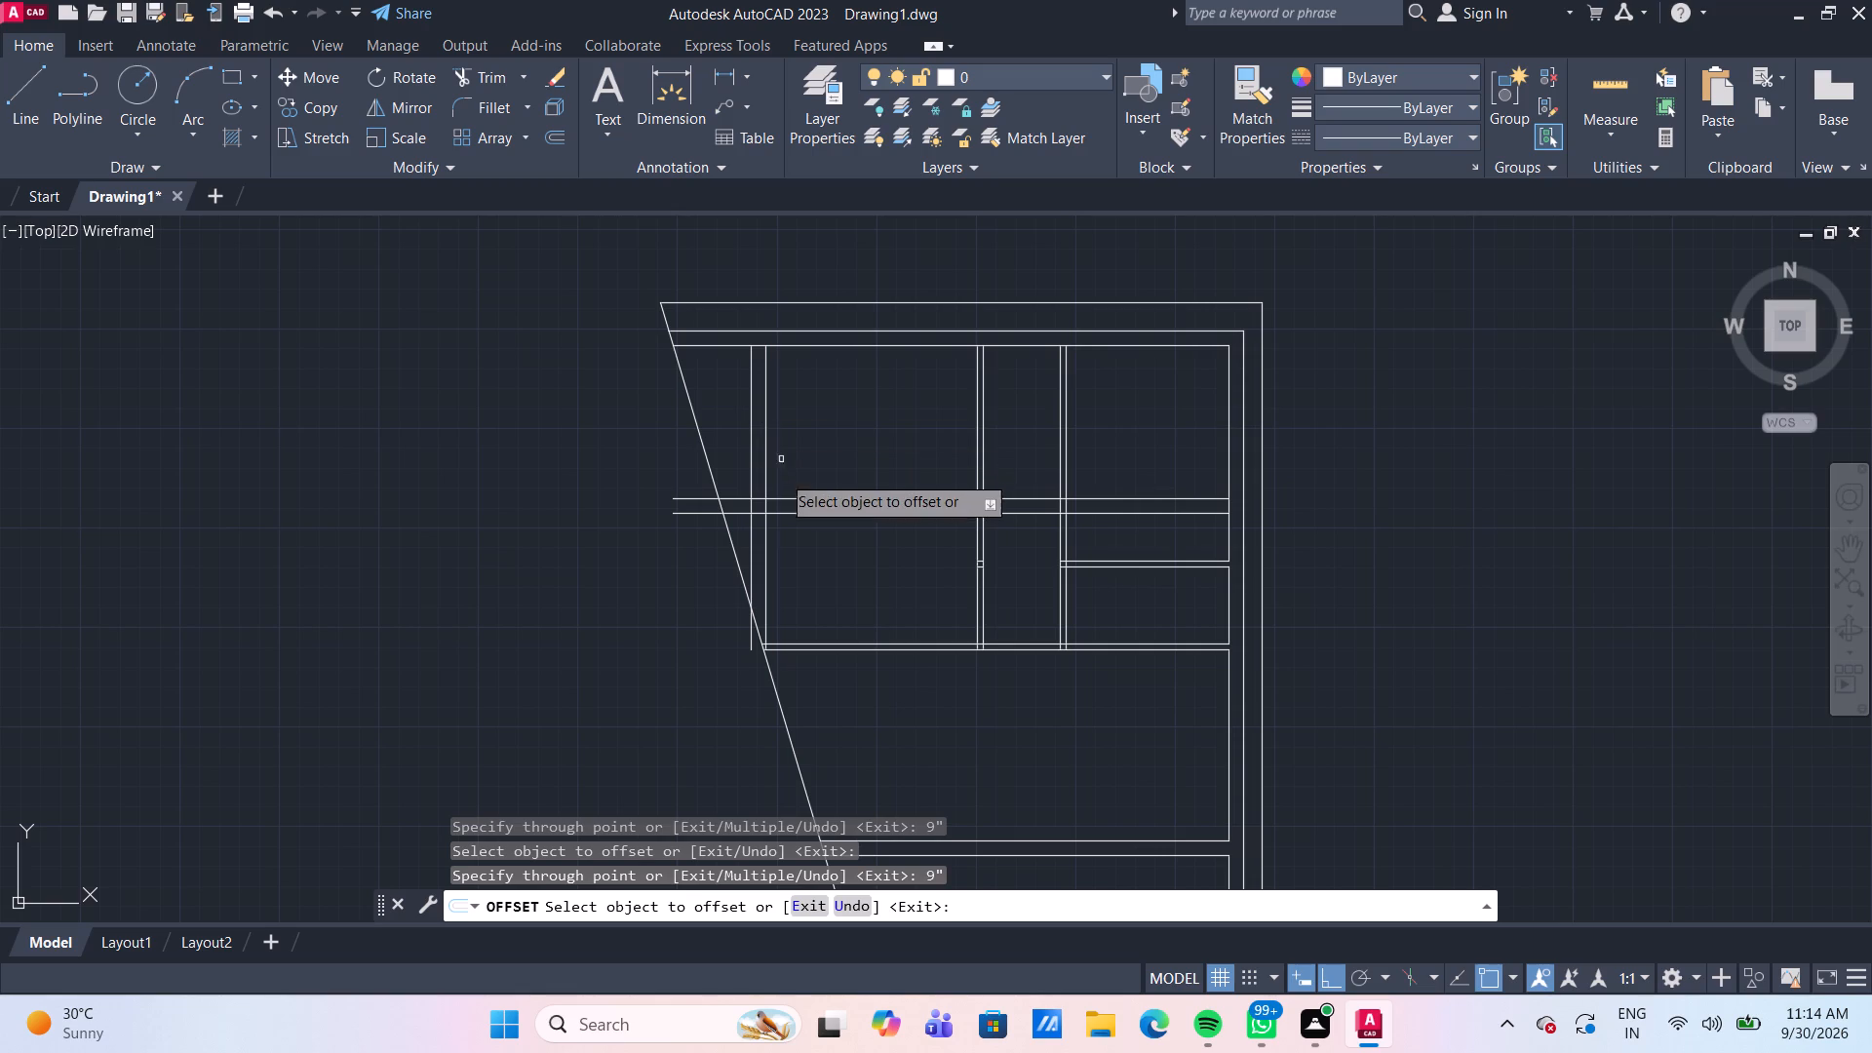
key("Escape")
Trim both lines of the new 9" vertical wall below the lower line of the new 9" horizontal wall.
type("TR")
key("Return")
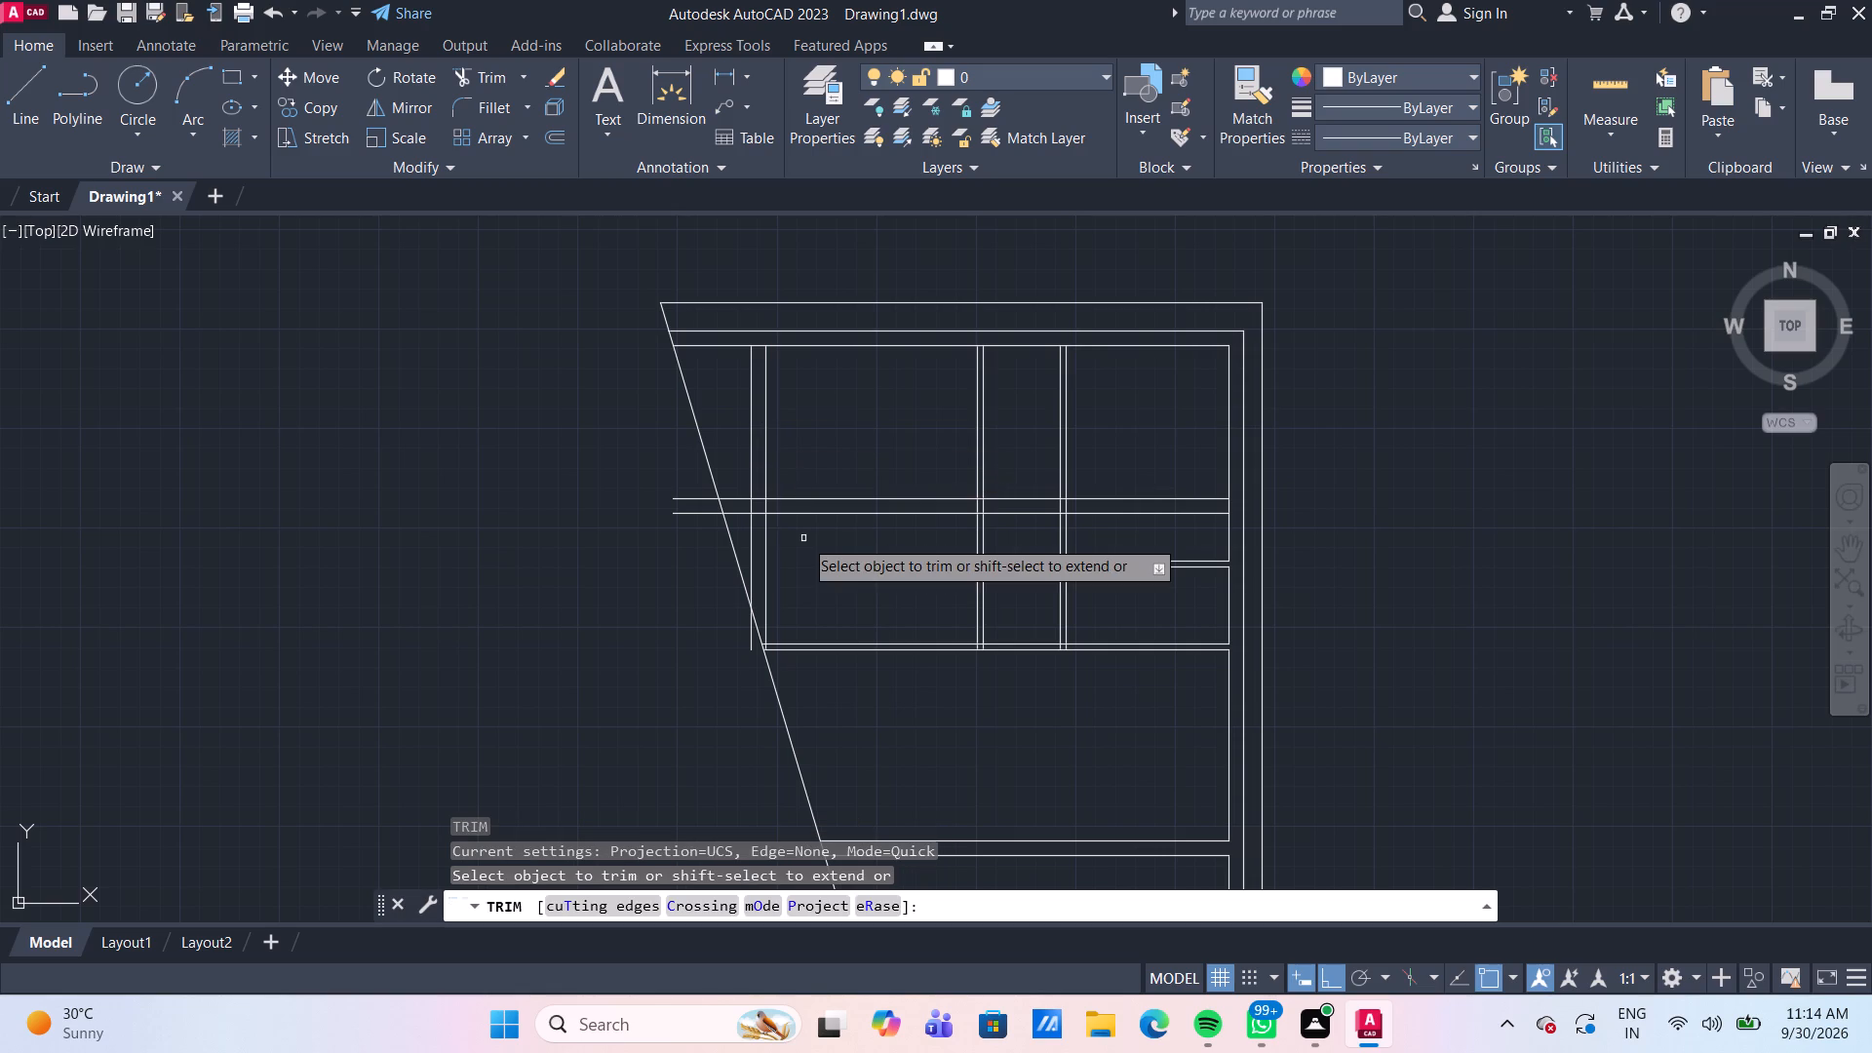
left_click(768, 562)
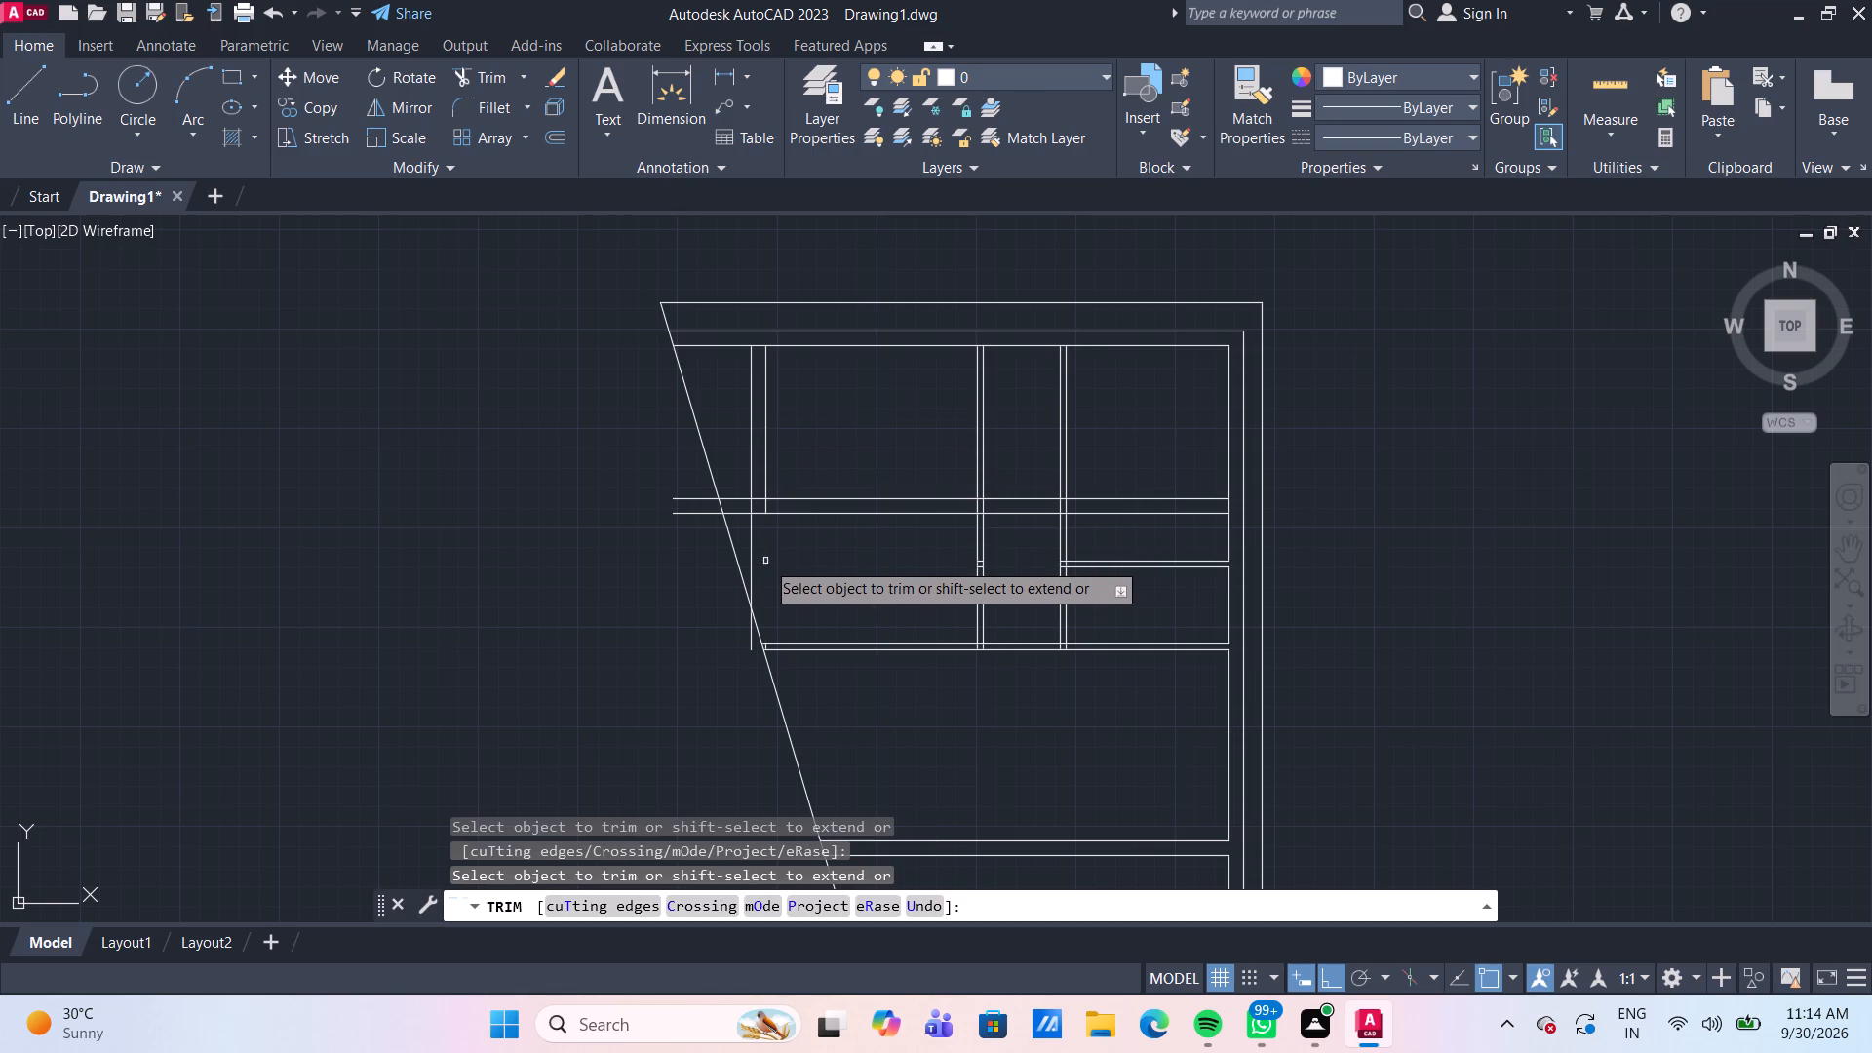
left_click(751, 553)
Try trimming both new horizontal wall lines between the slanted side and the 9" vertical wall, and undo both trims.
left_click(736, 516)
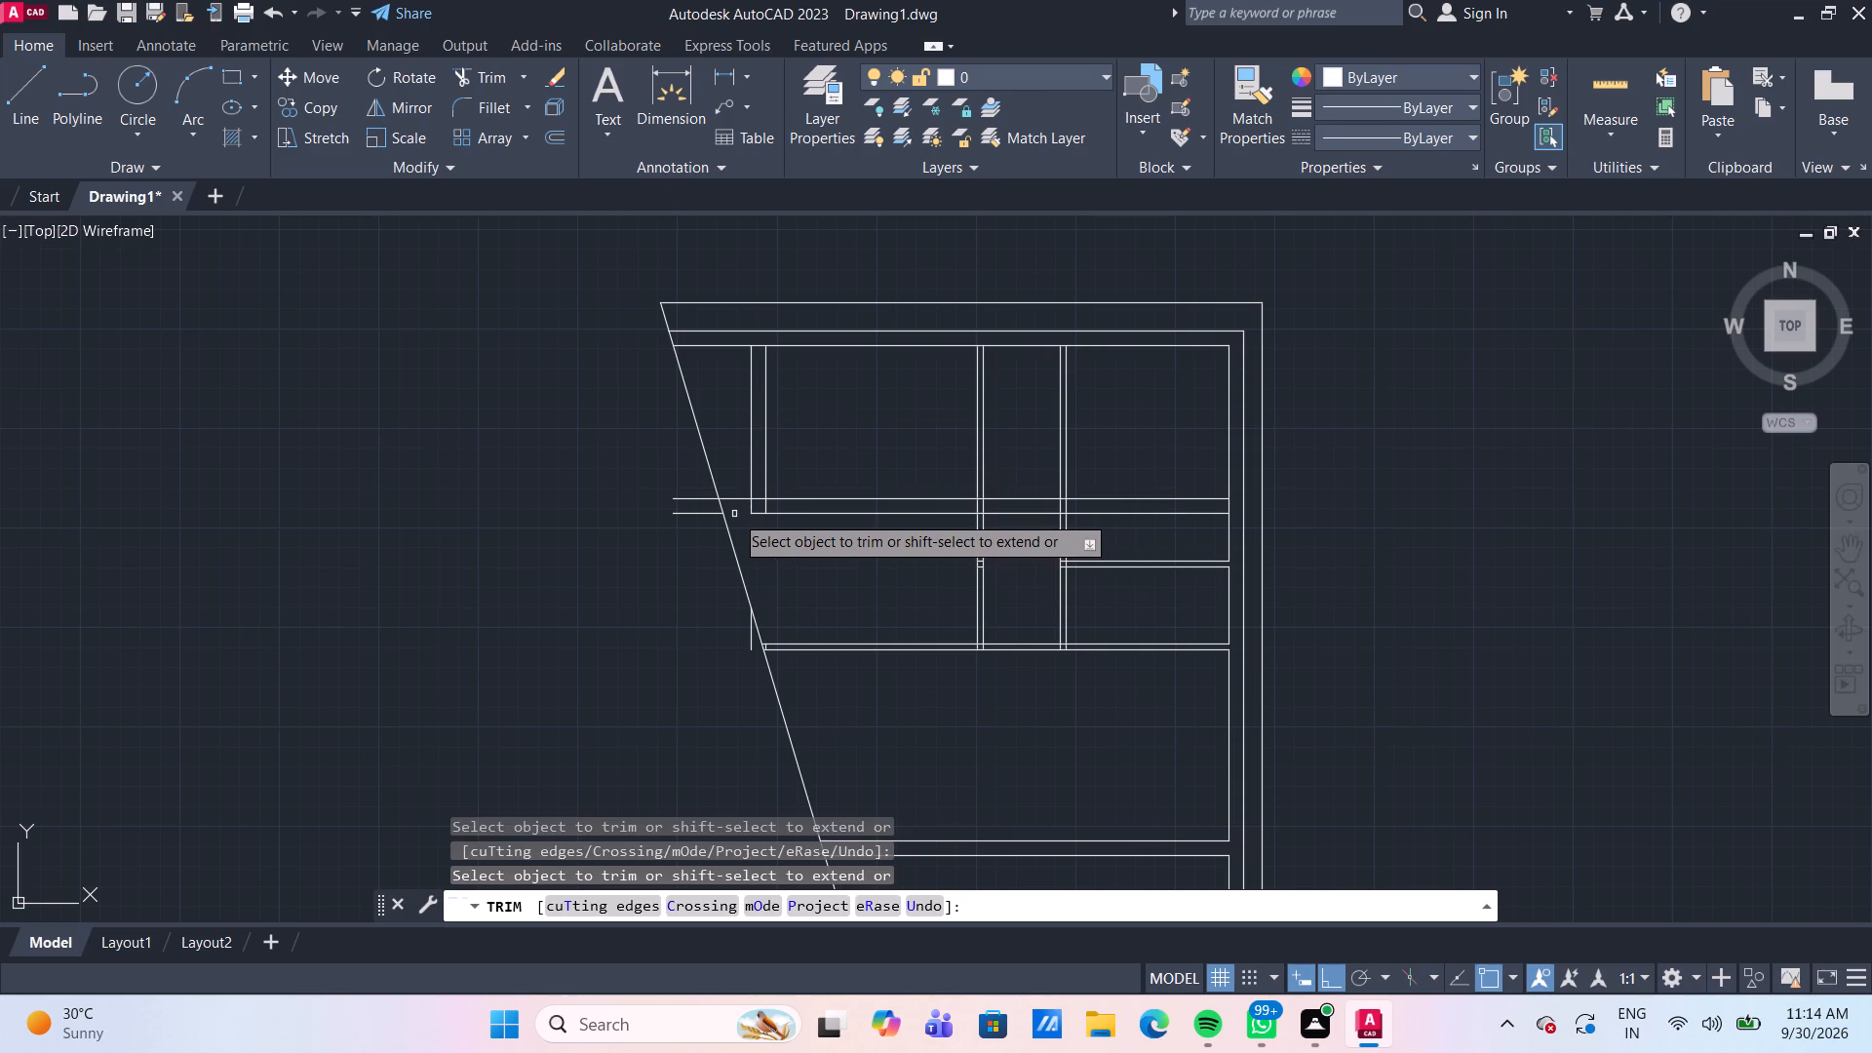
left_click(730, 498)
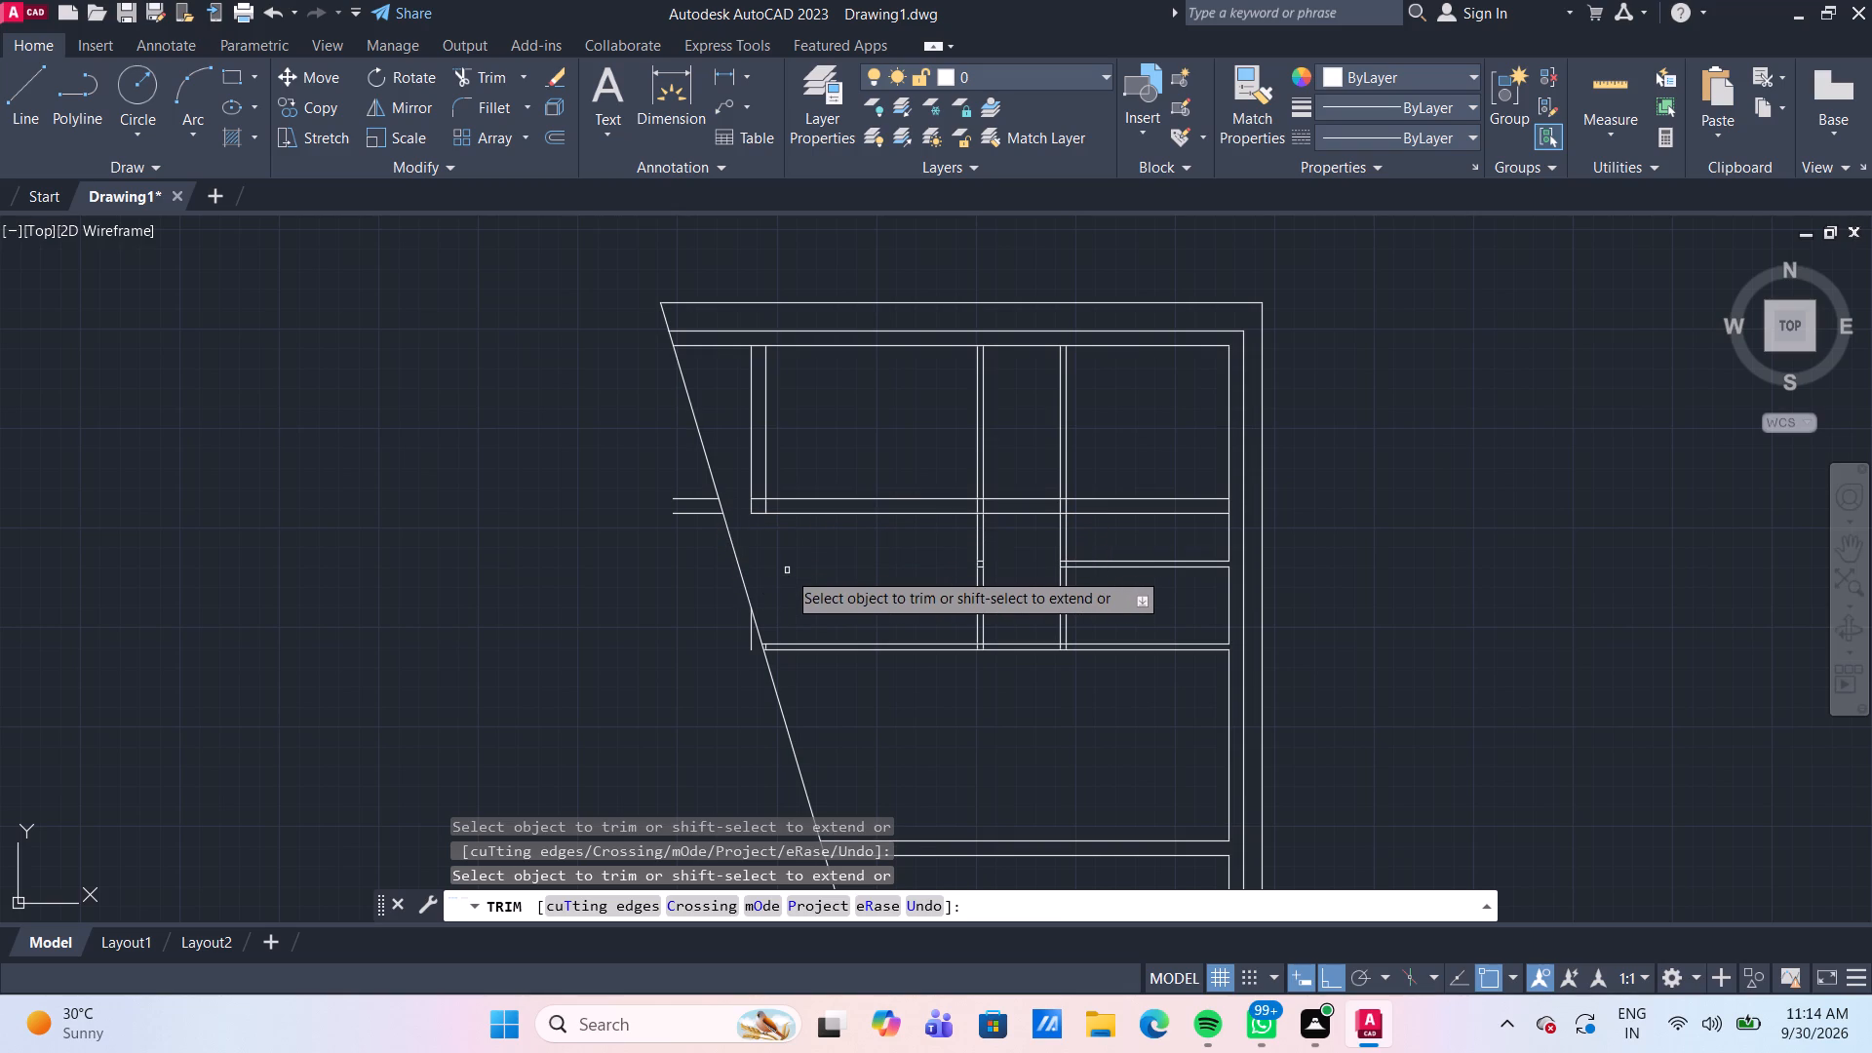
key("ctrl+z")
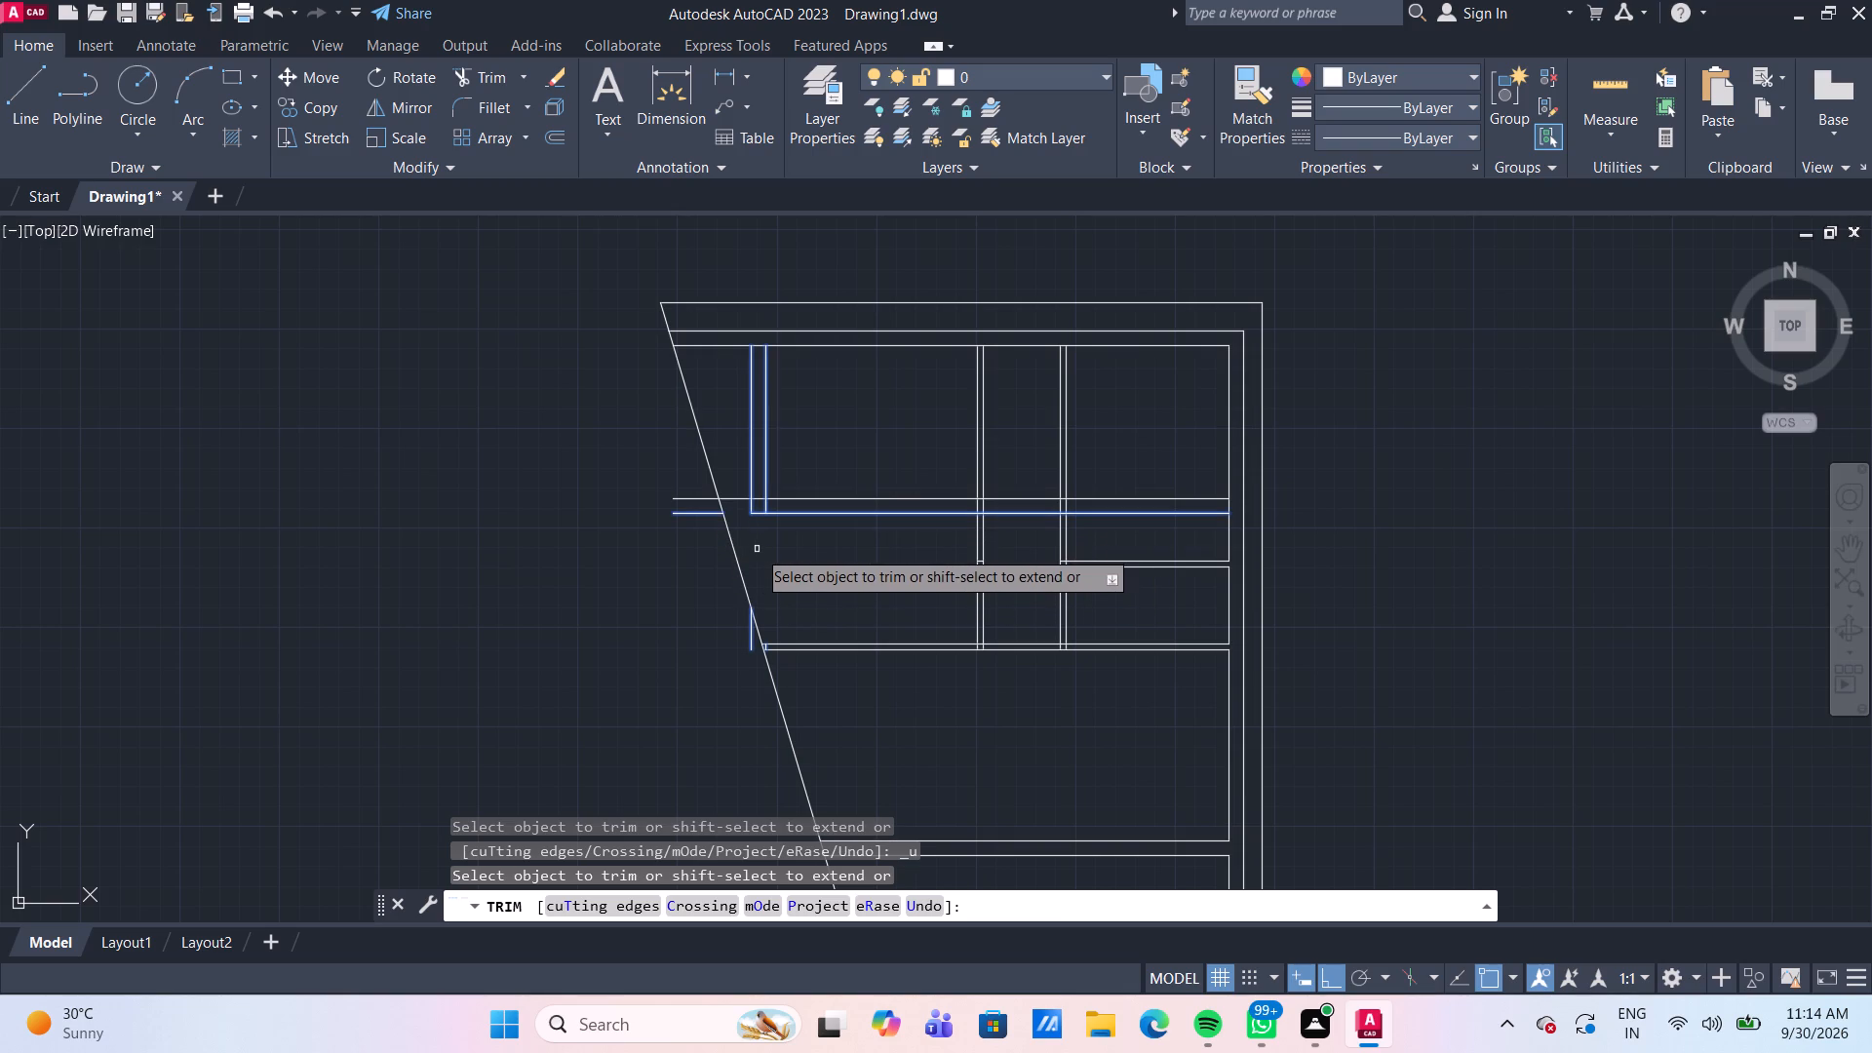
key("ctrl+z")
Trim the new horizontal wall's upper line between the slanted side and vertical wall, plus all stubs projecting beyond the slanted side.
left_click(734, 499)
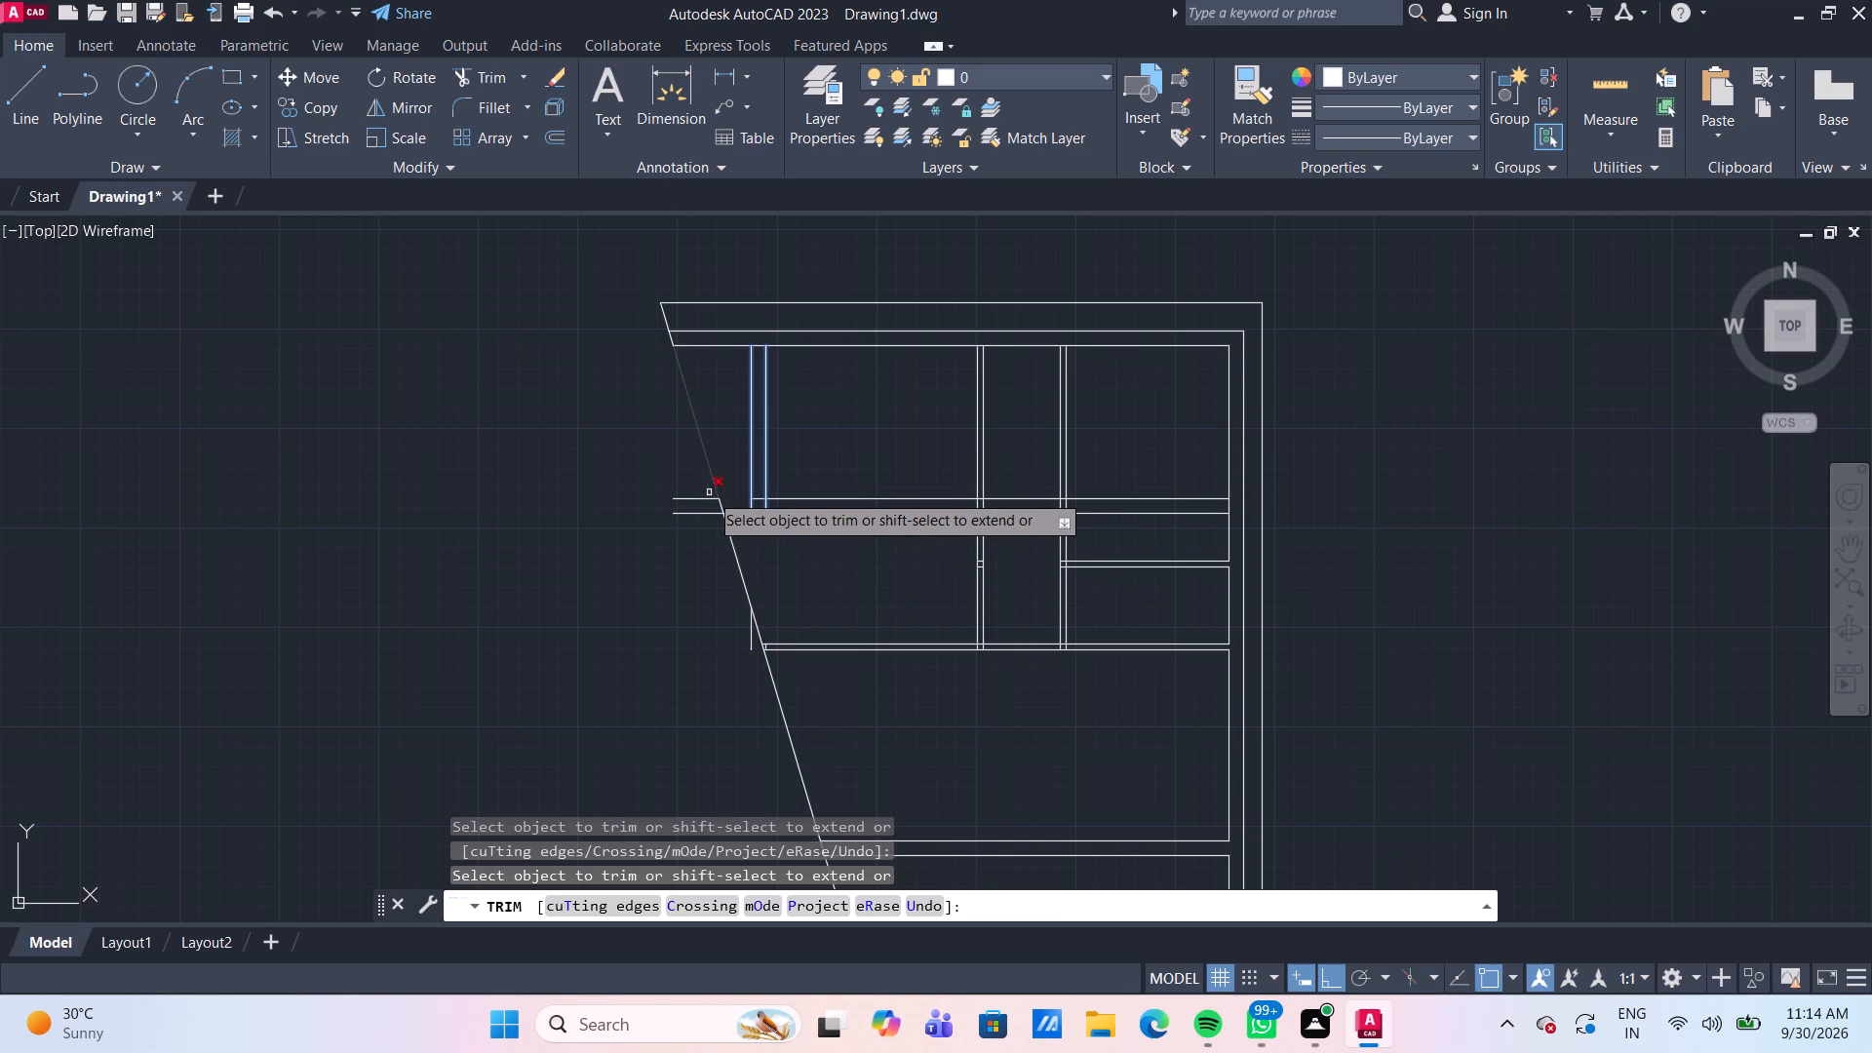
left_click(702, 498)
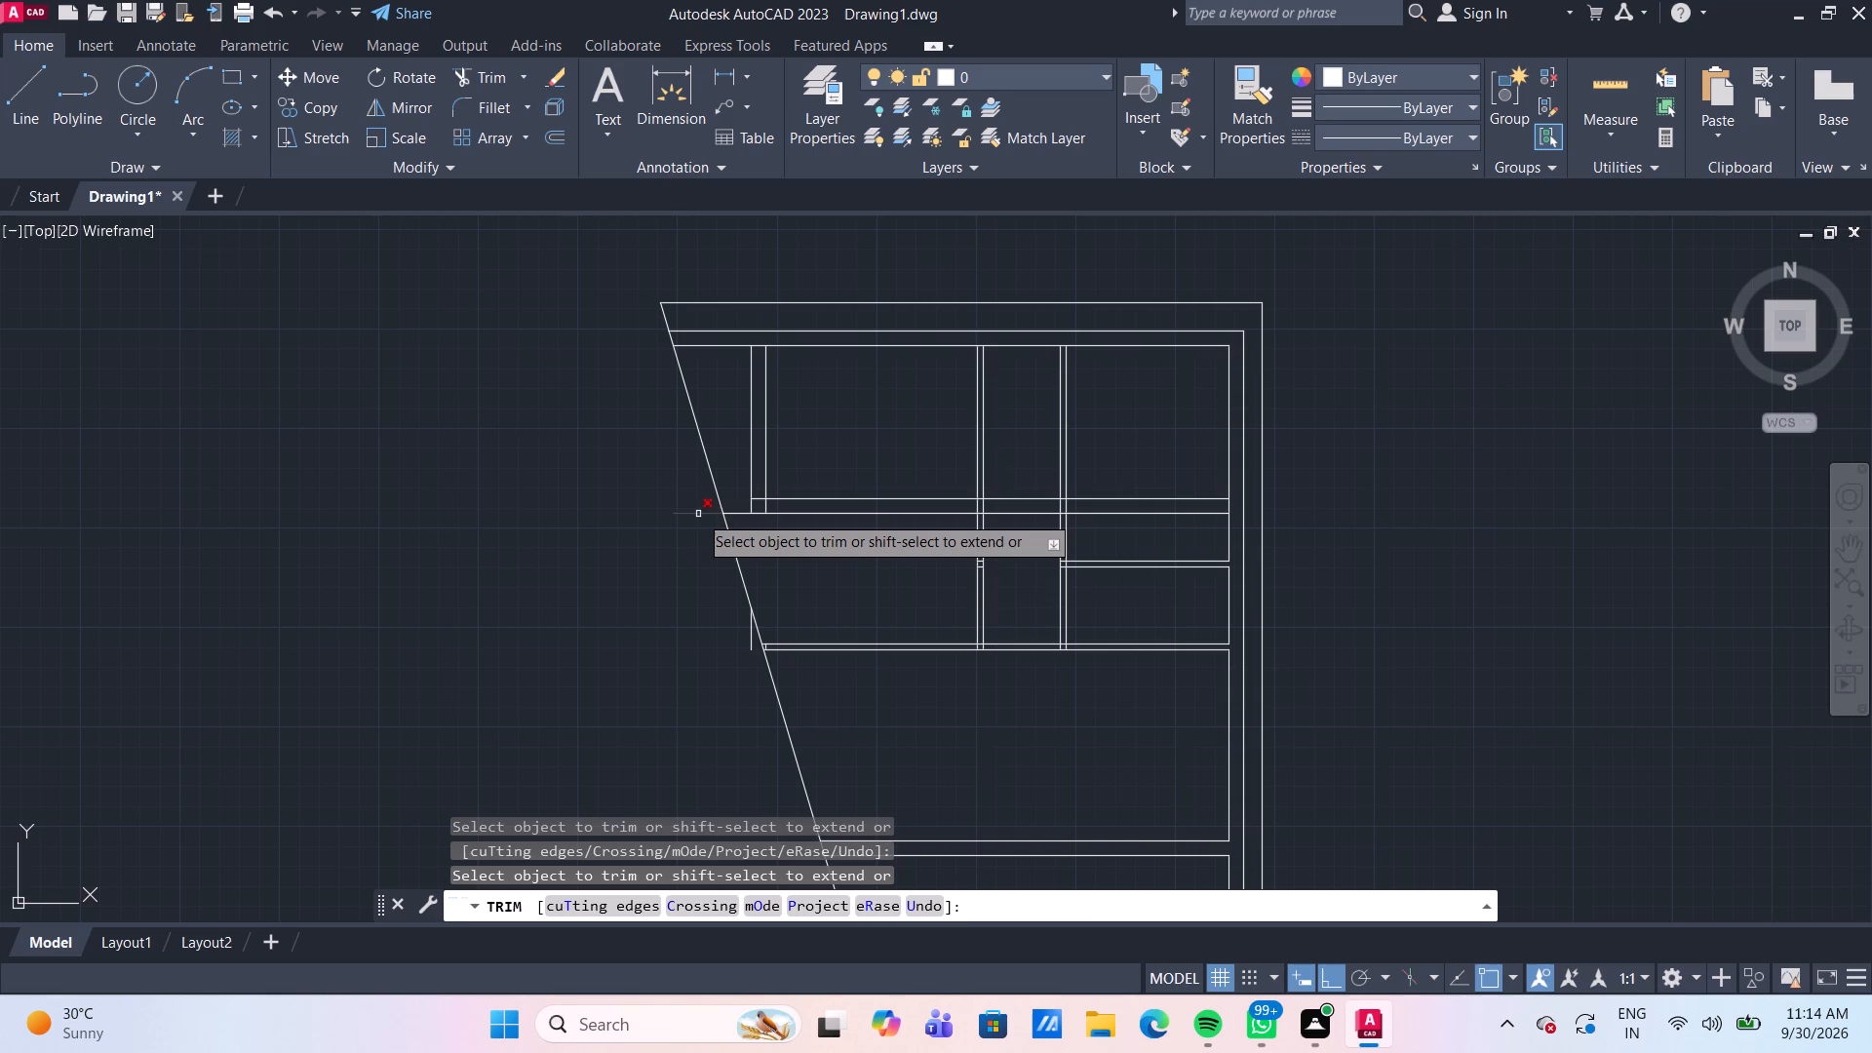
left_click(698, 514)
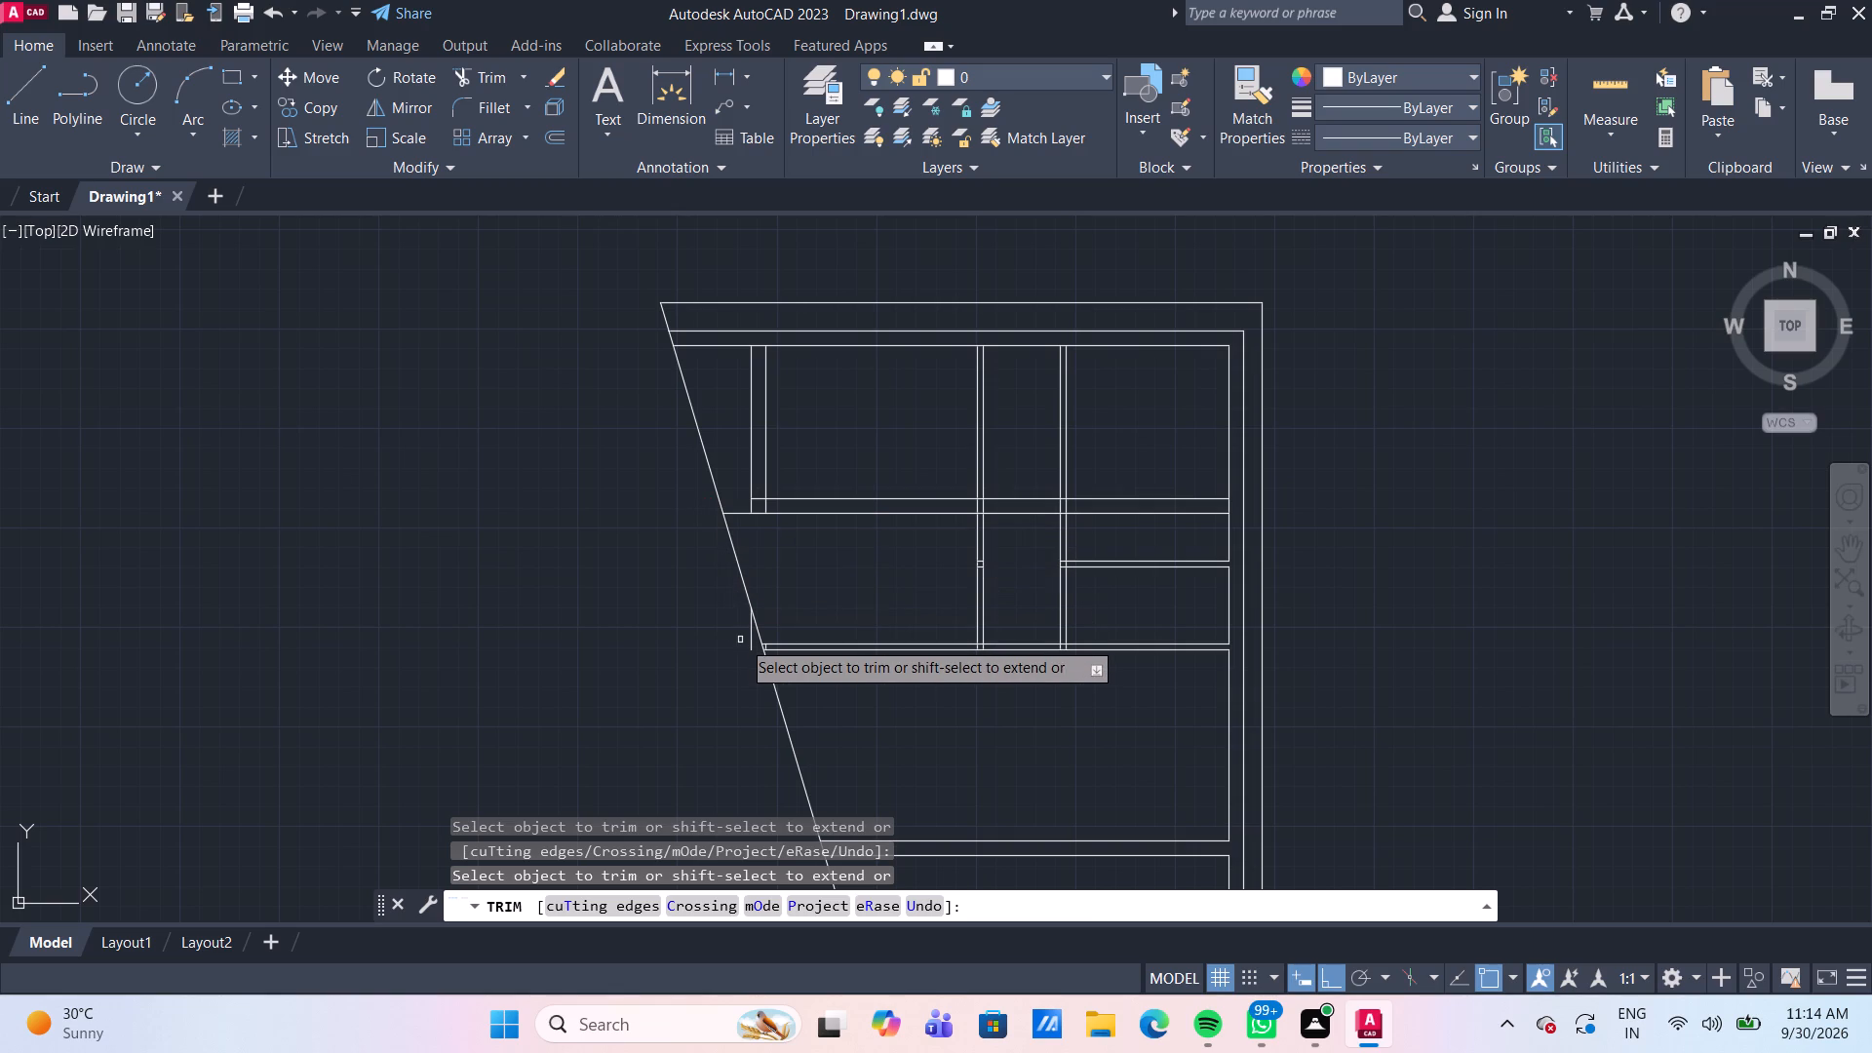
left_click(747, 641)
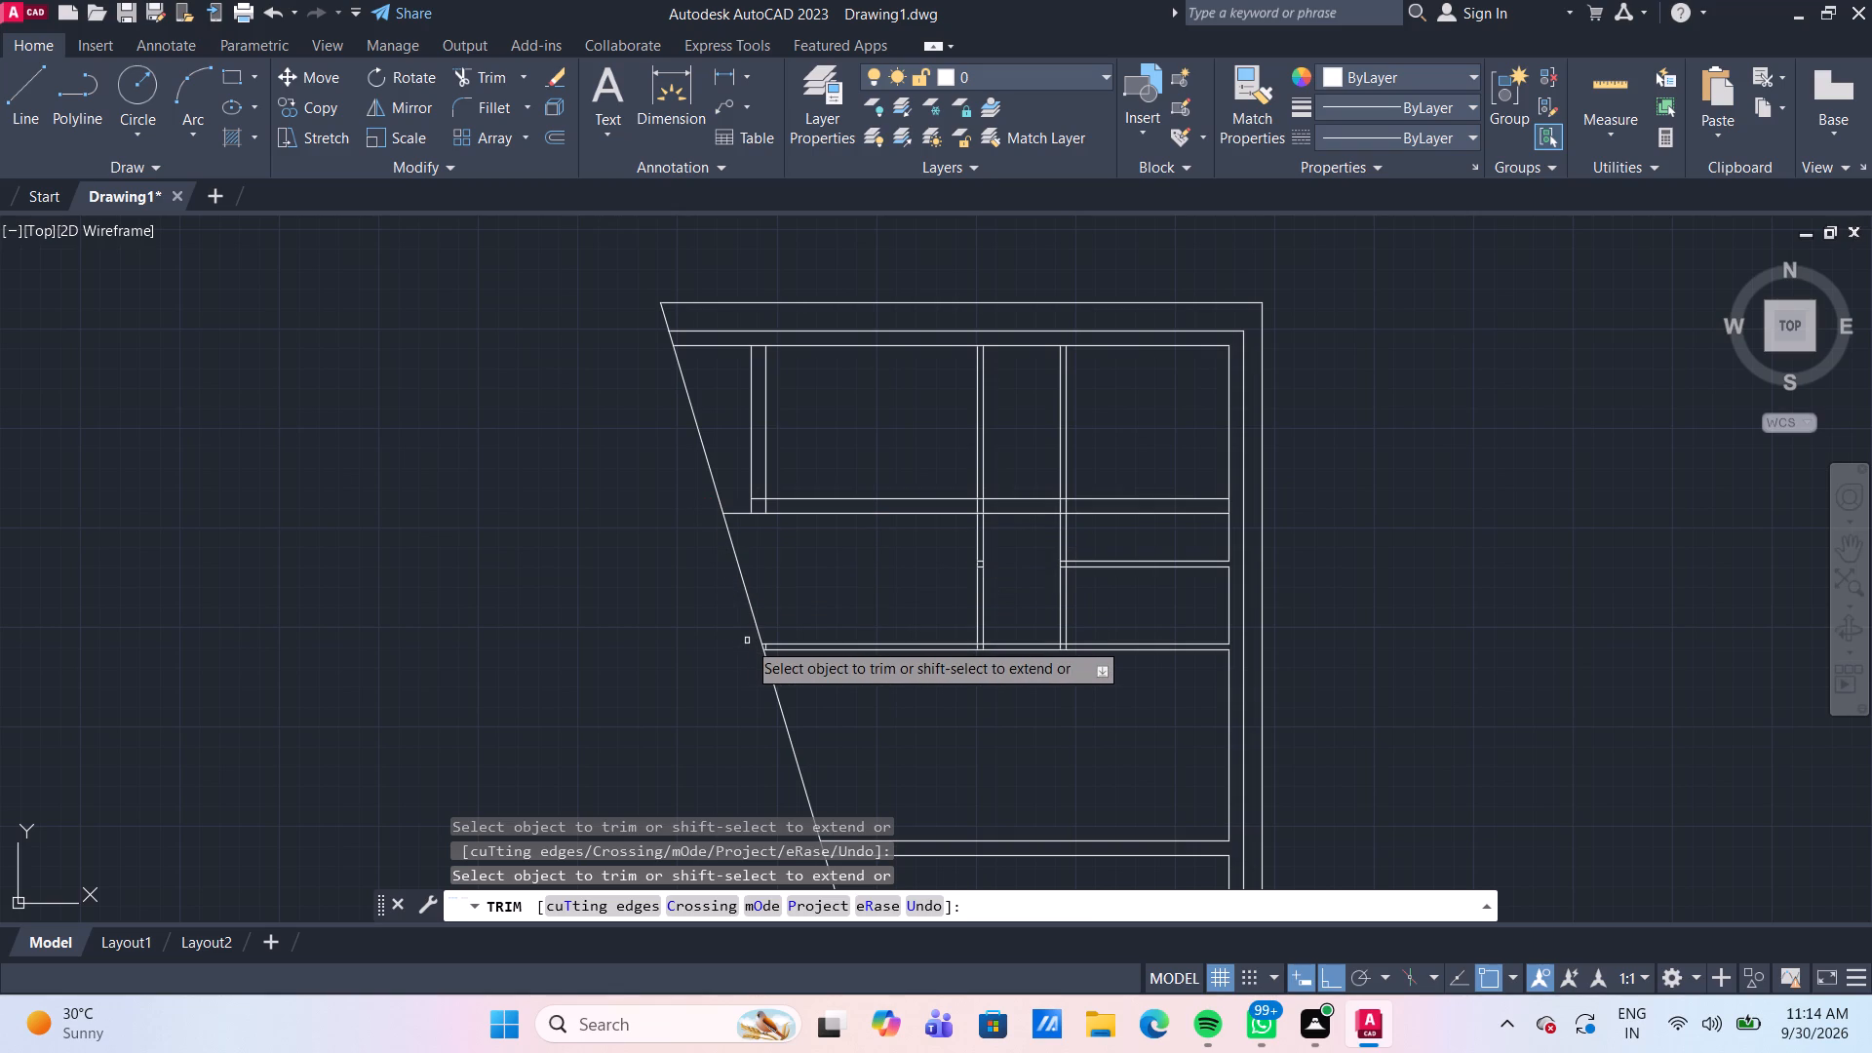
Trim the lower horizontal partition pair between the slanted side and the second vertical pair, and remove the leftover fragments at the slanted side.
scroll(747, 641, "down", 2)
scroll(820, 643, "up", 2)
left_click_drag(818, 597, 817, 600)
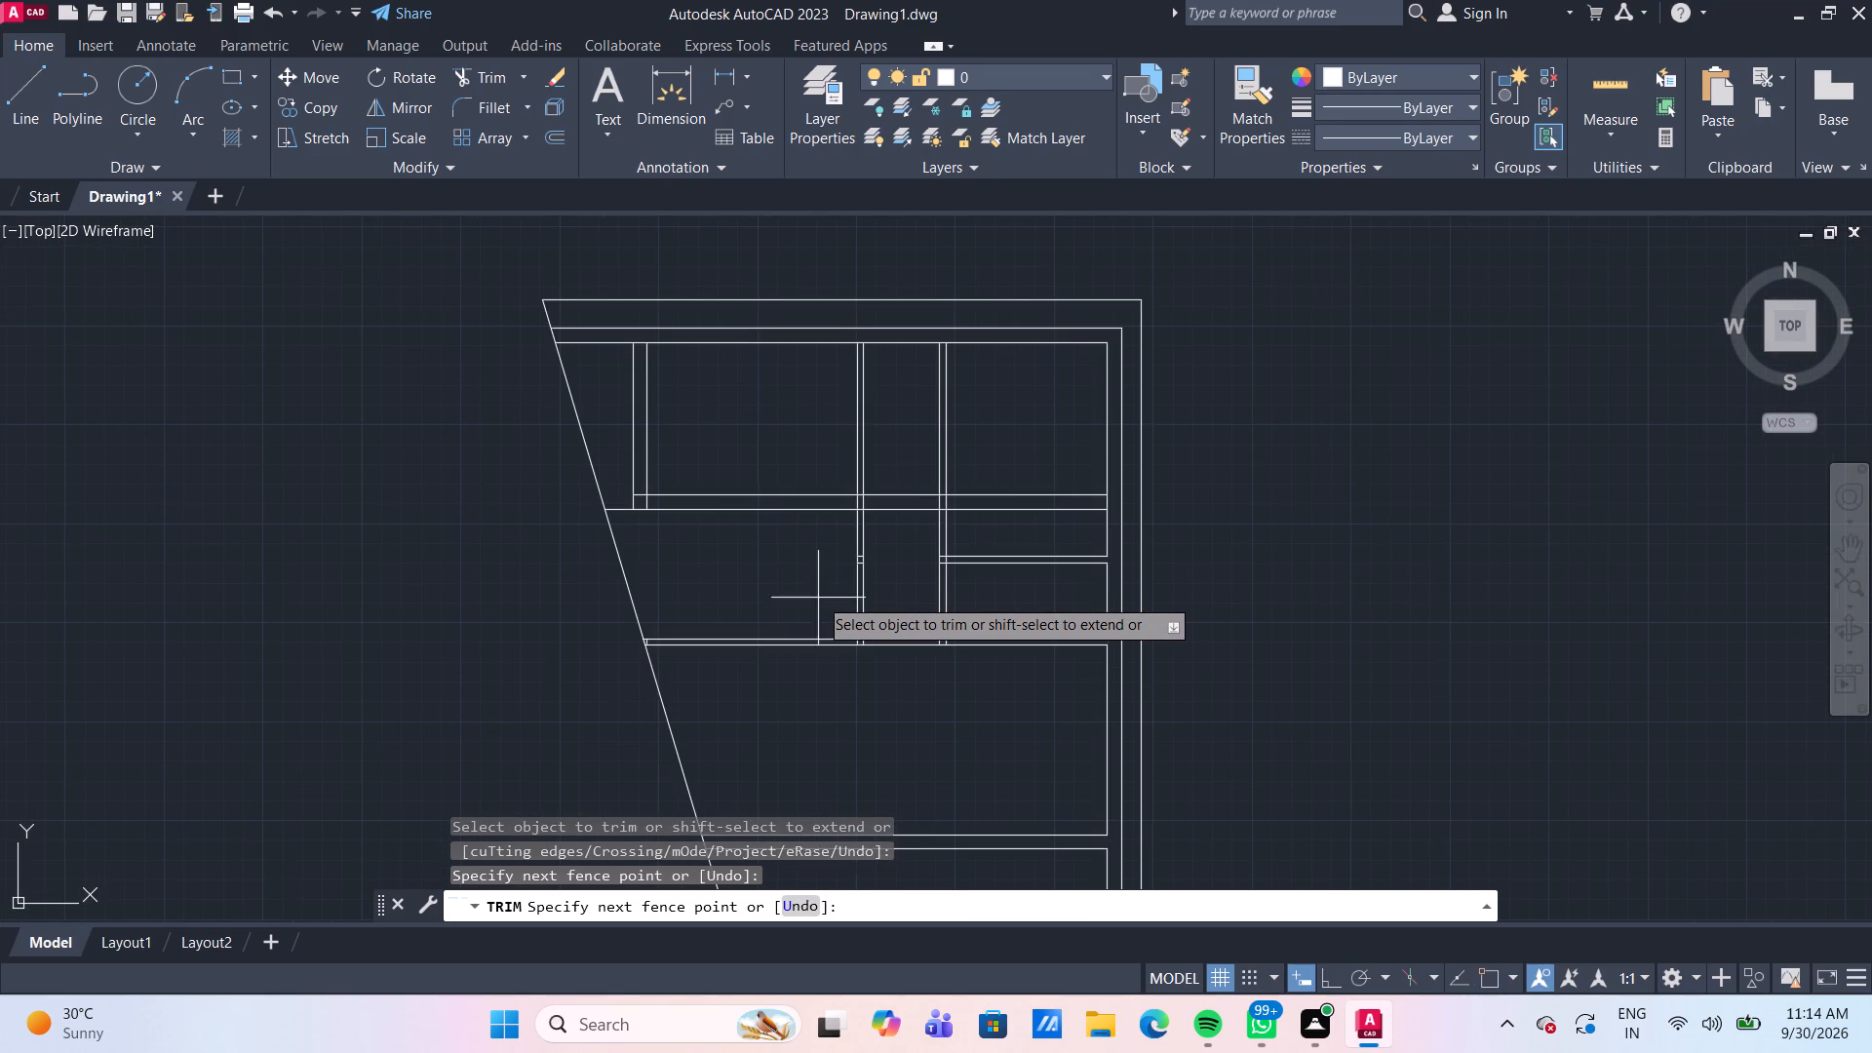
left_click_drag(817, 600, 812, 613)
left_click(805, 666)
scroll(647, 633, "up", 4)
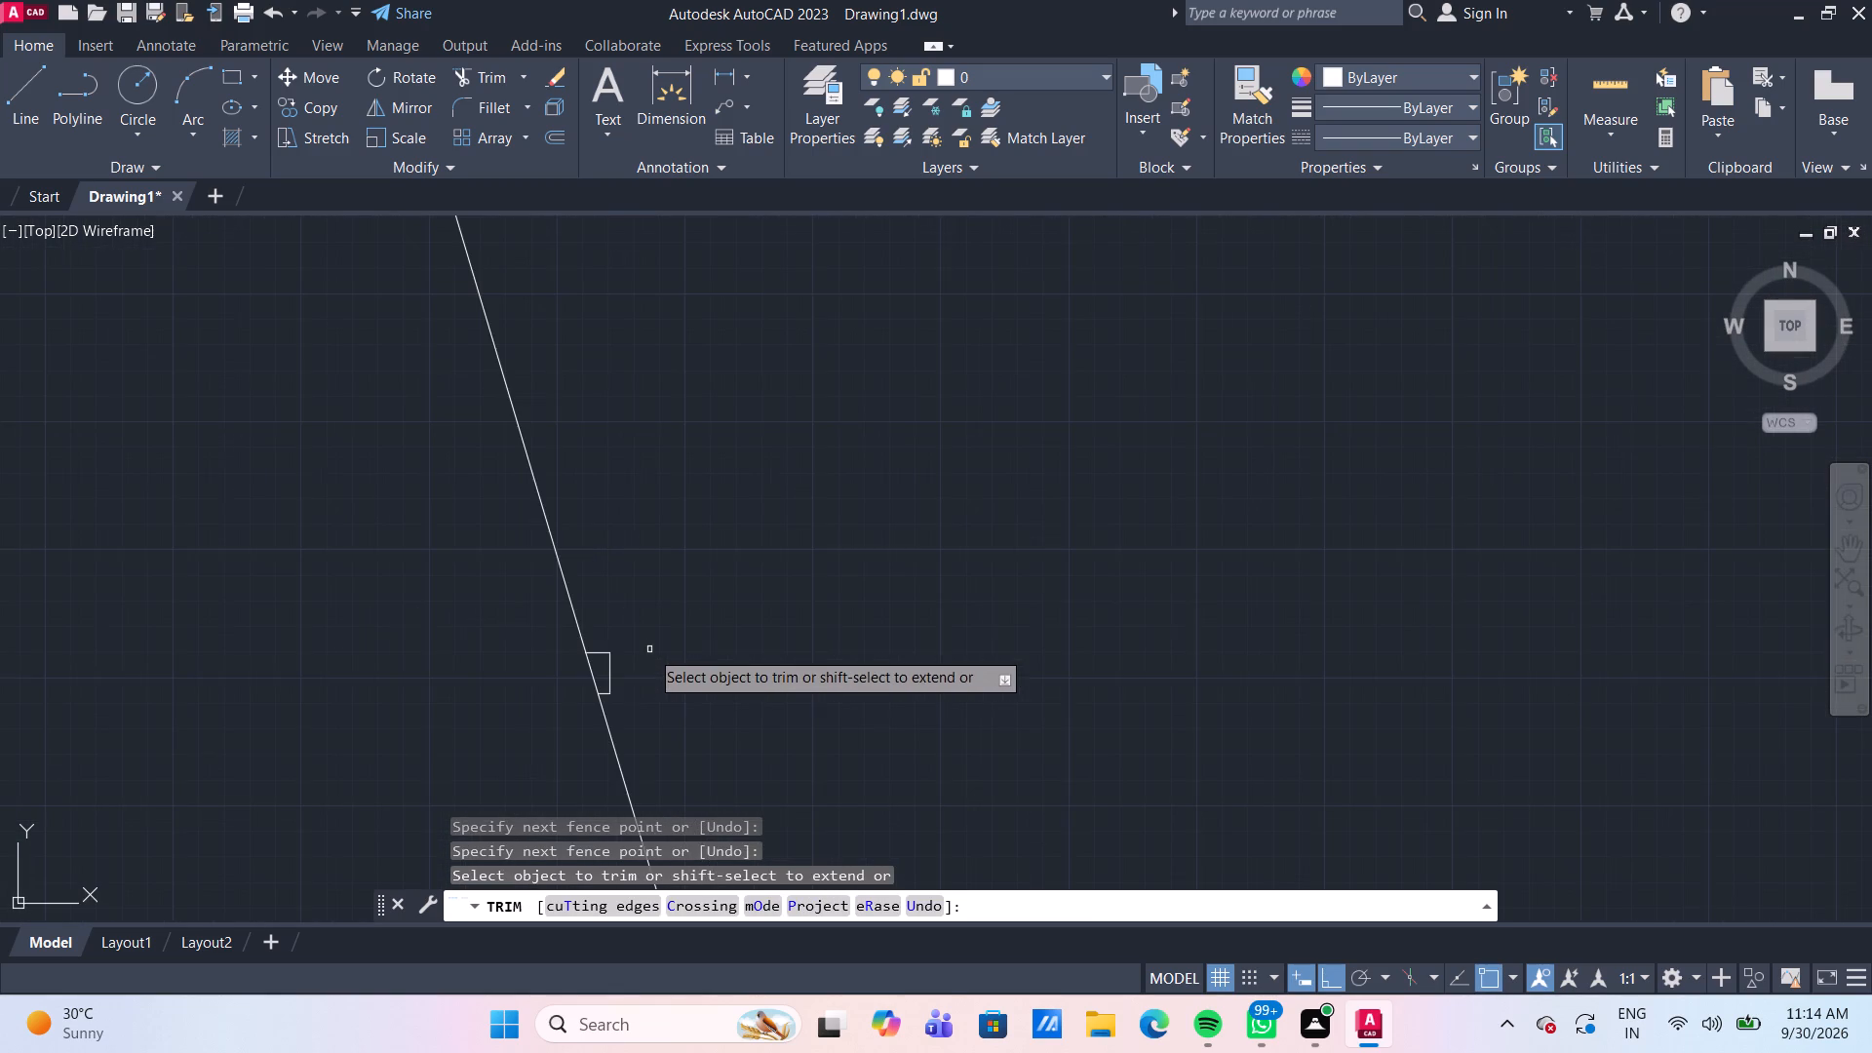
left_click(610, 674)
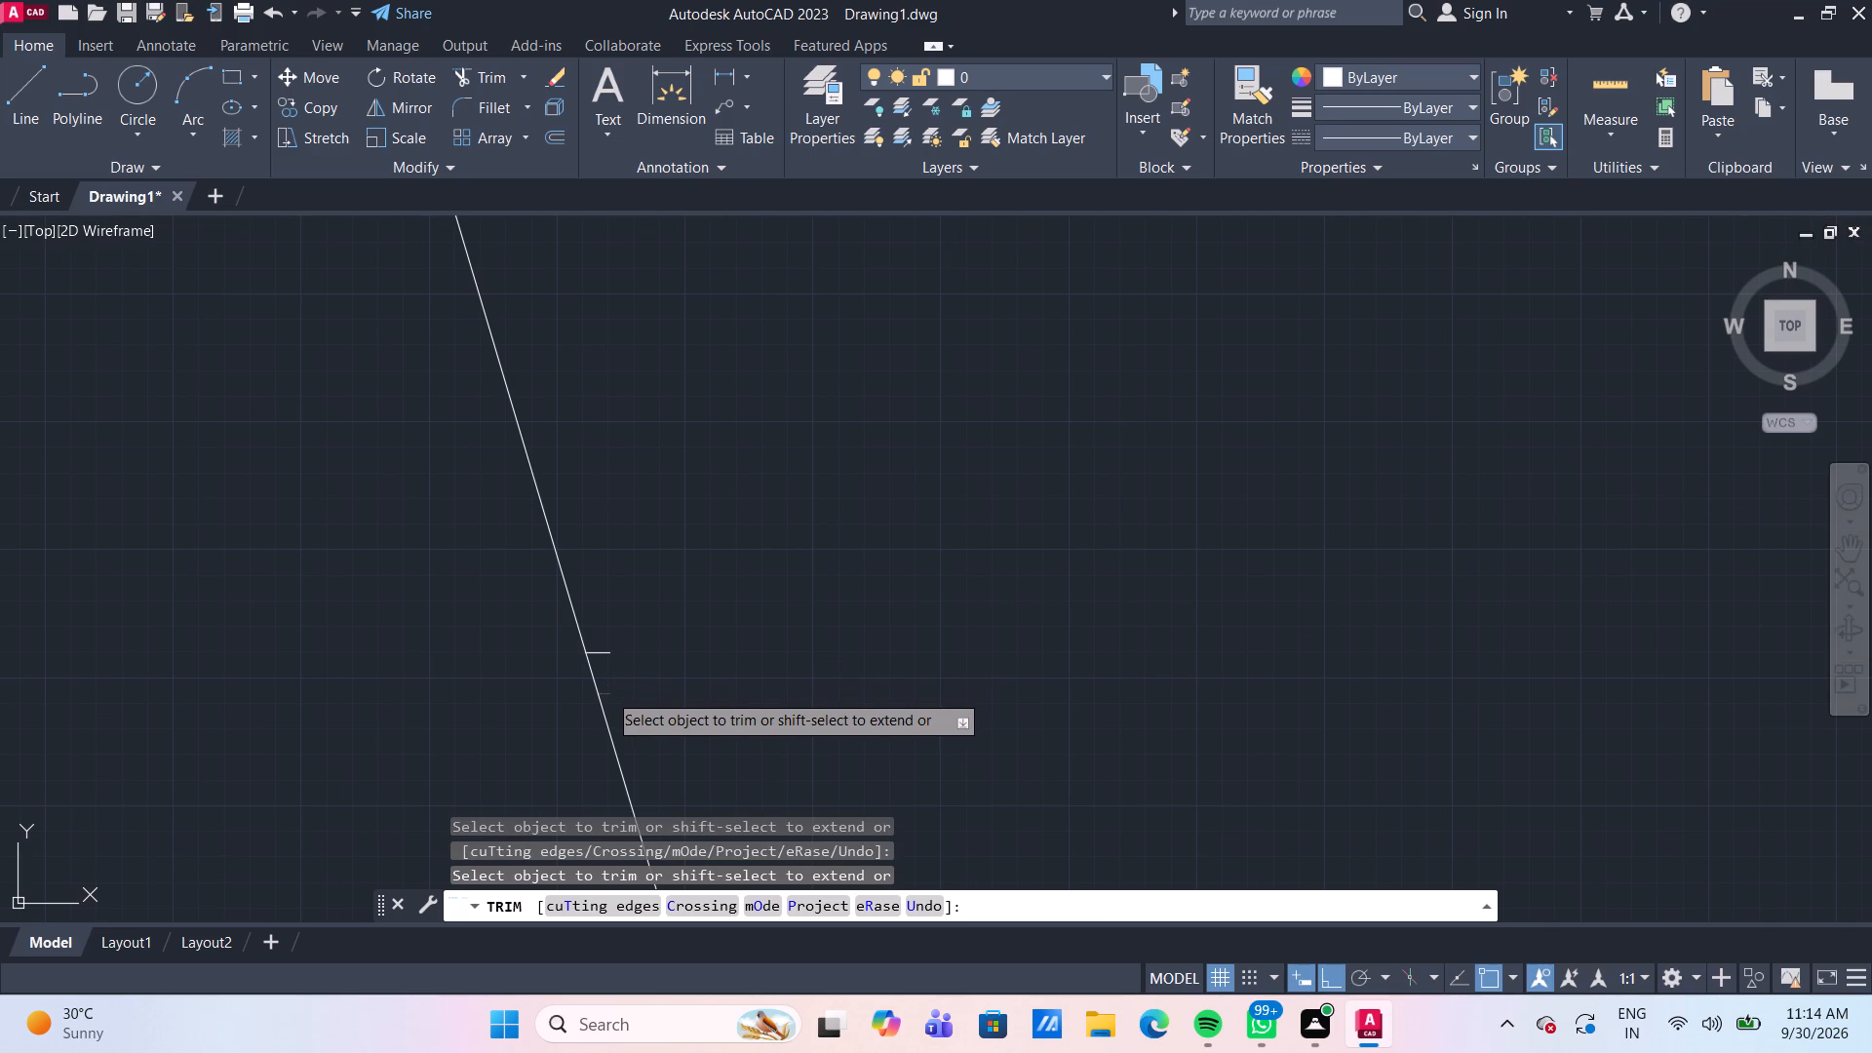
left_click(607, 692)
left_click(605, 657)
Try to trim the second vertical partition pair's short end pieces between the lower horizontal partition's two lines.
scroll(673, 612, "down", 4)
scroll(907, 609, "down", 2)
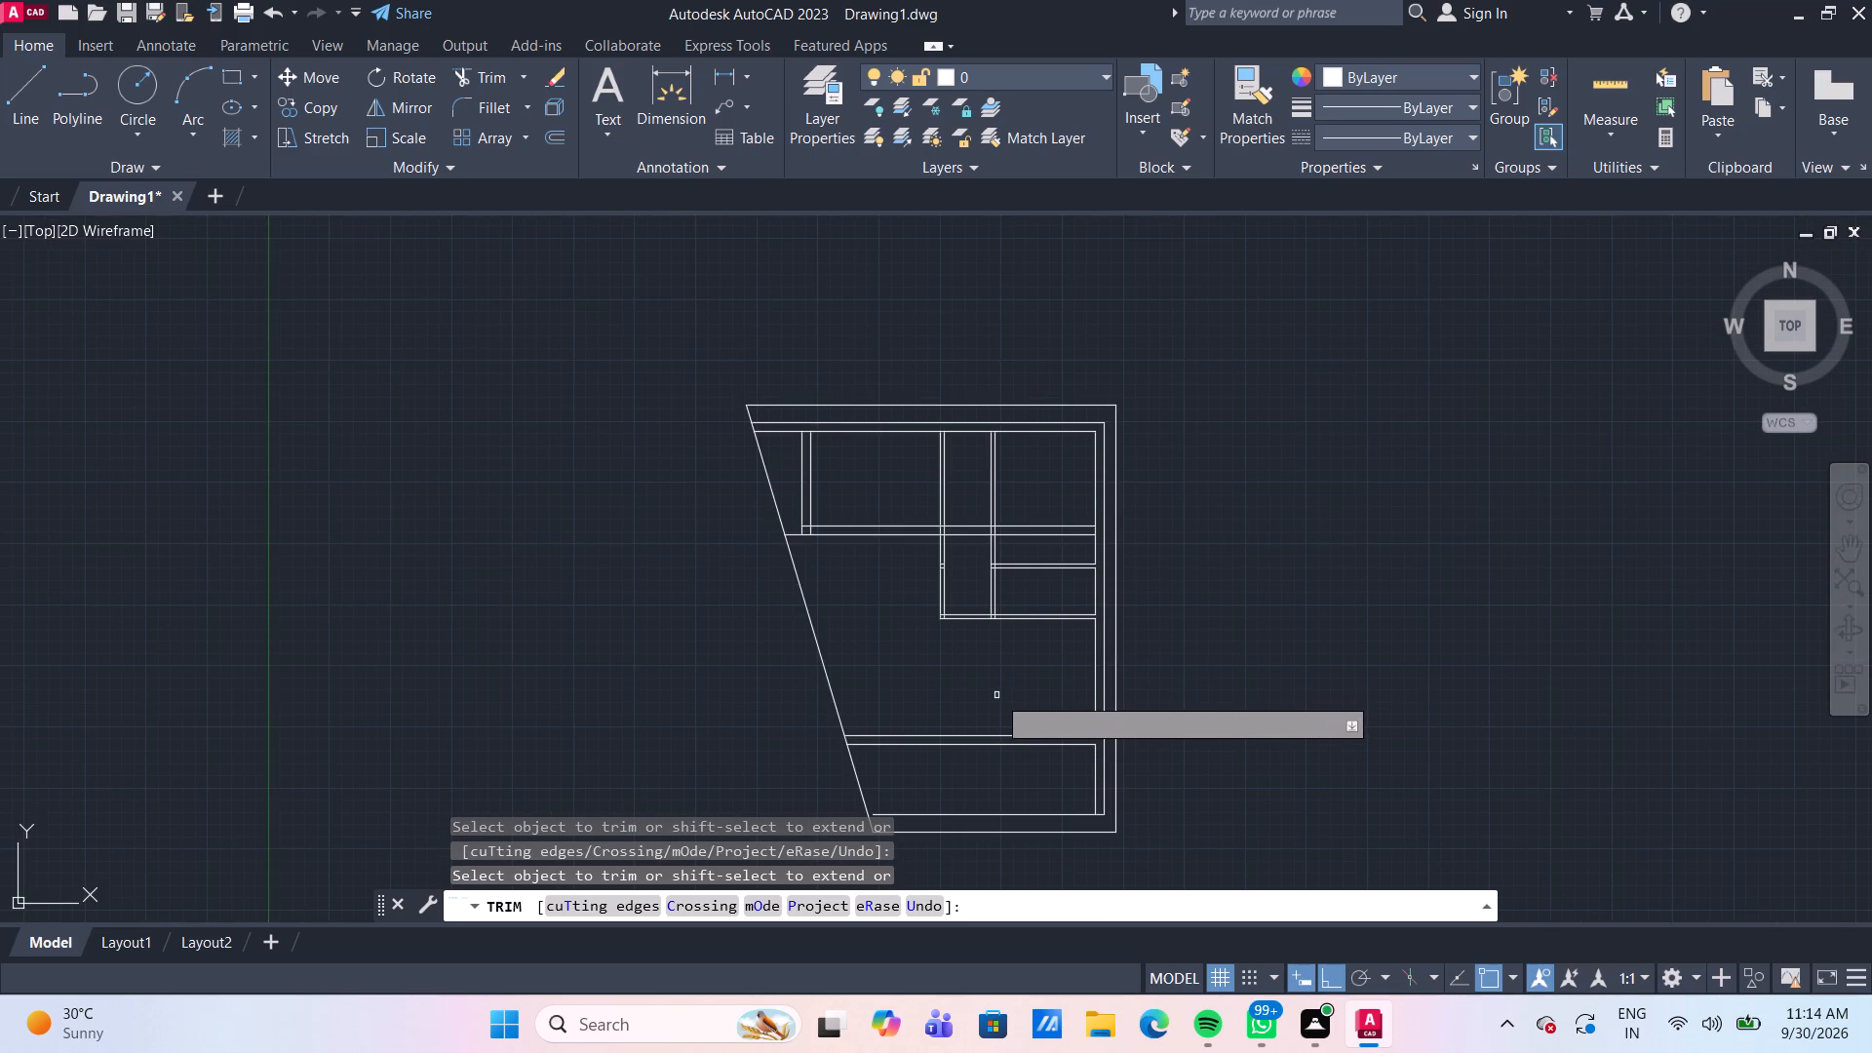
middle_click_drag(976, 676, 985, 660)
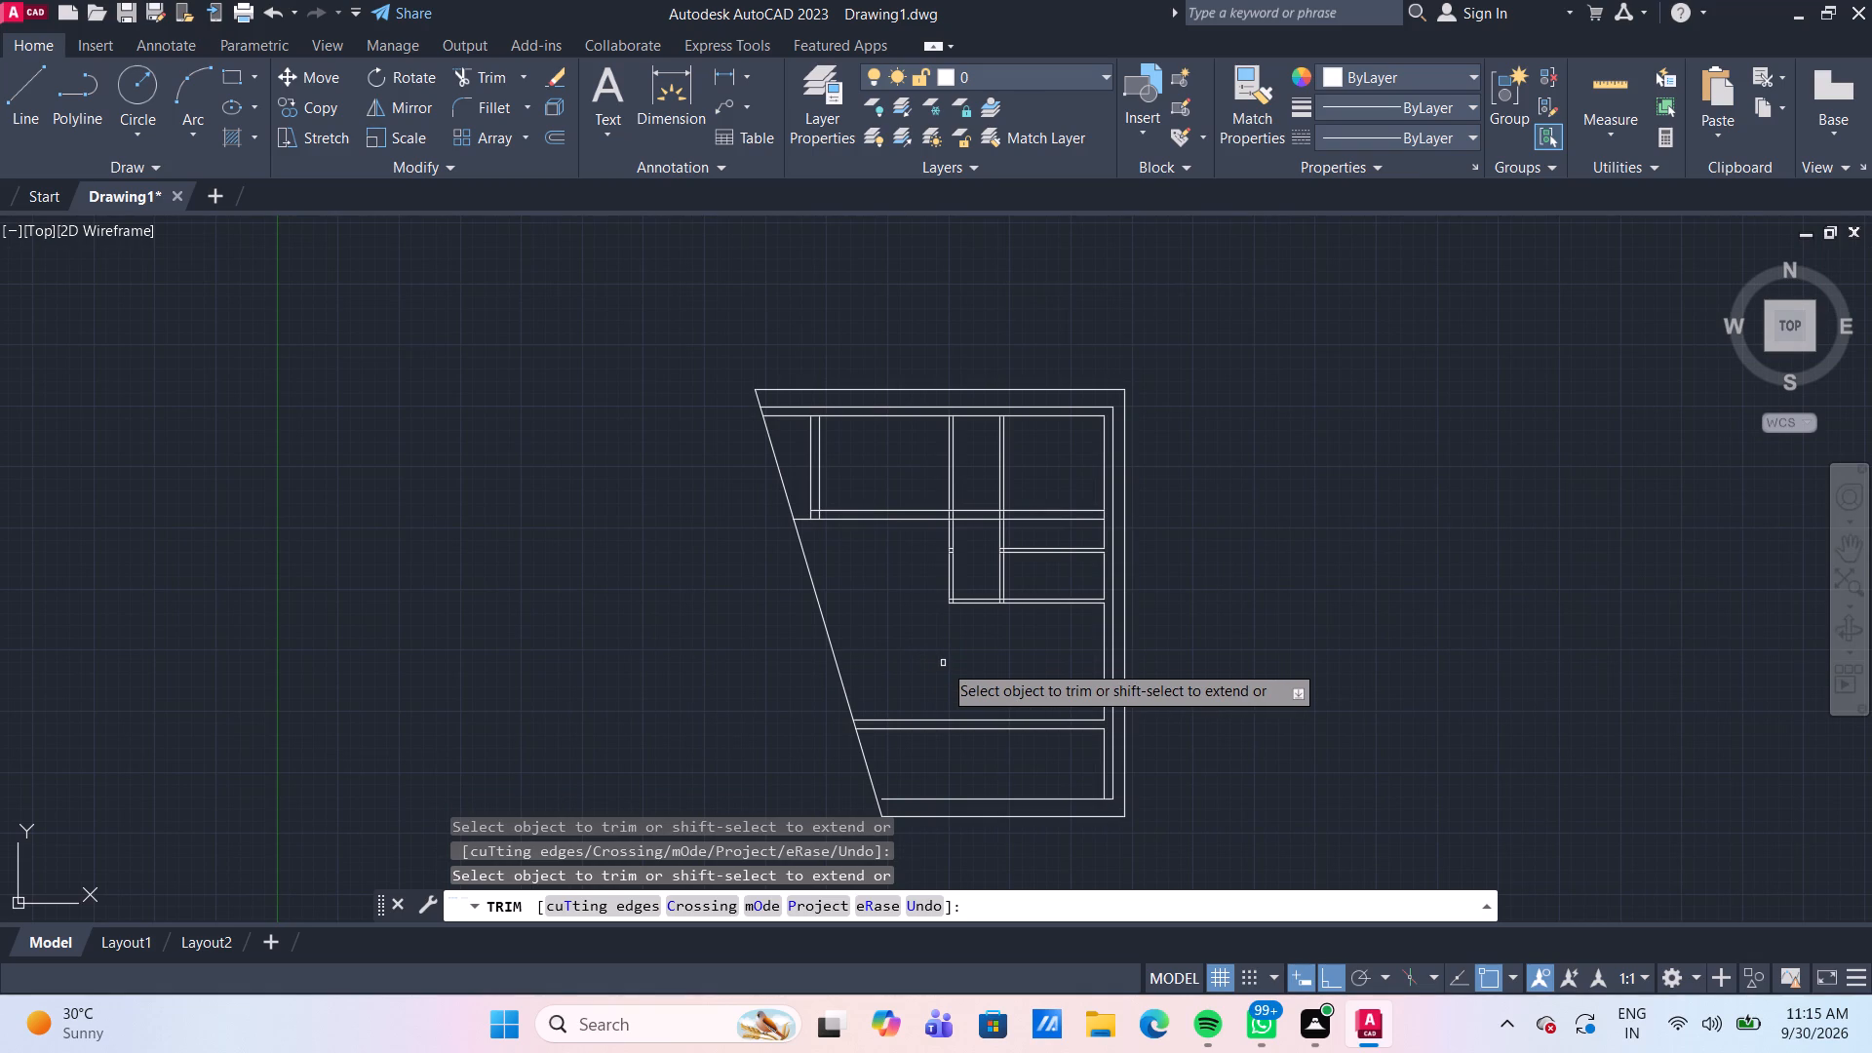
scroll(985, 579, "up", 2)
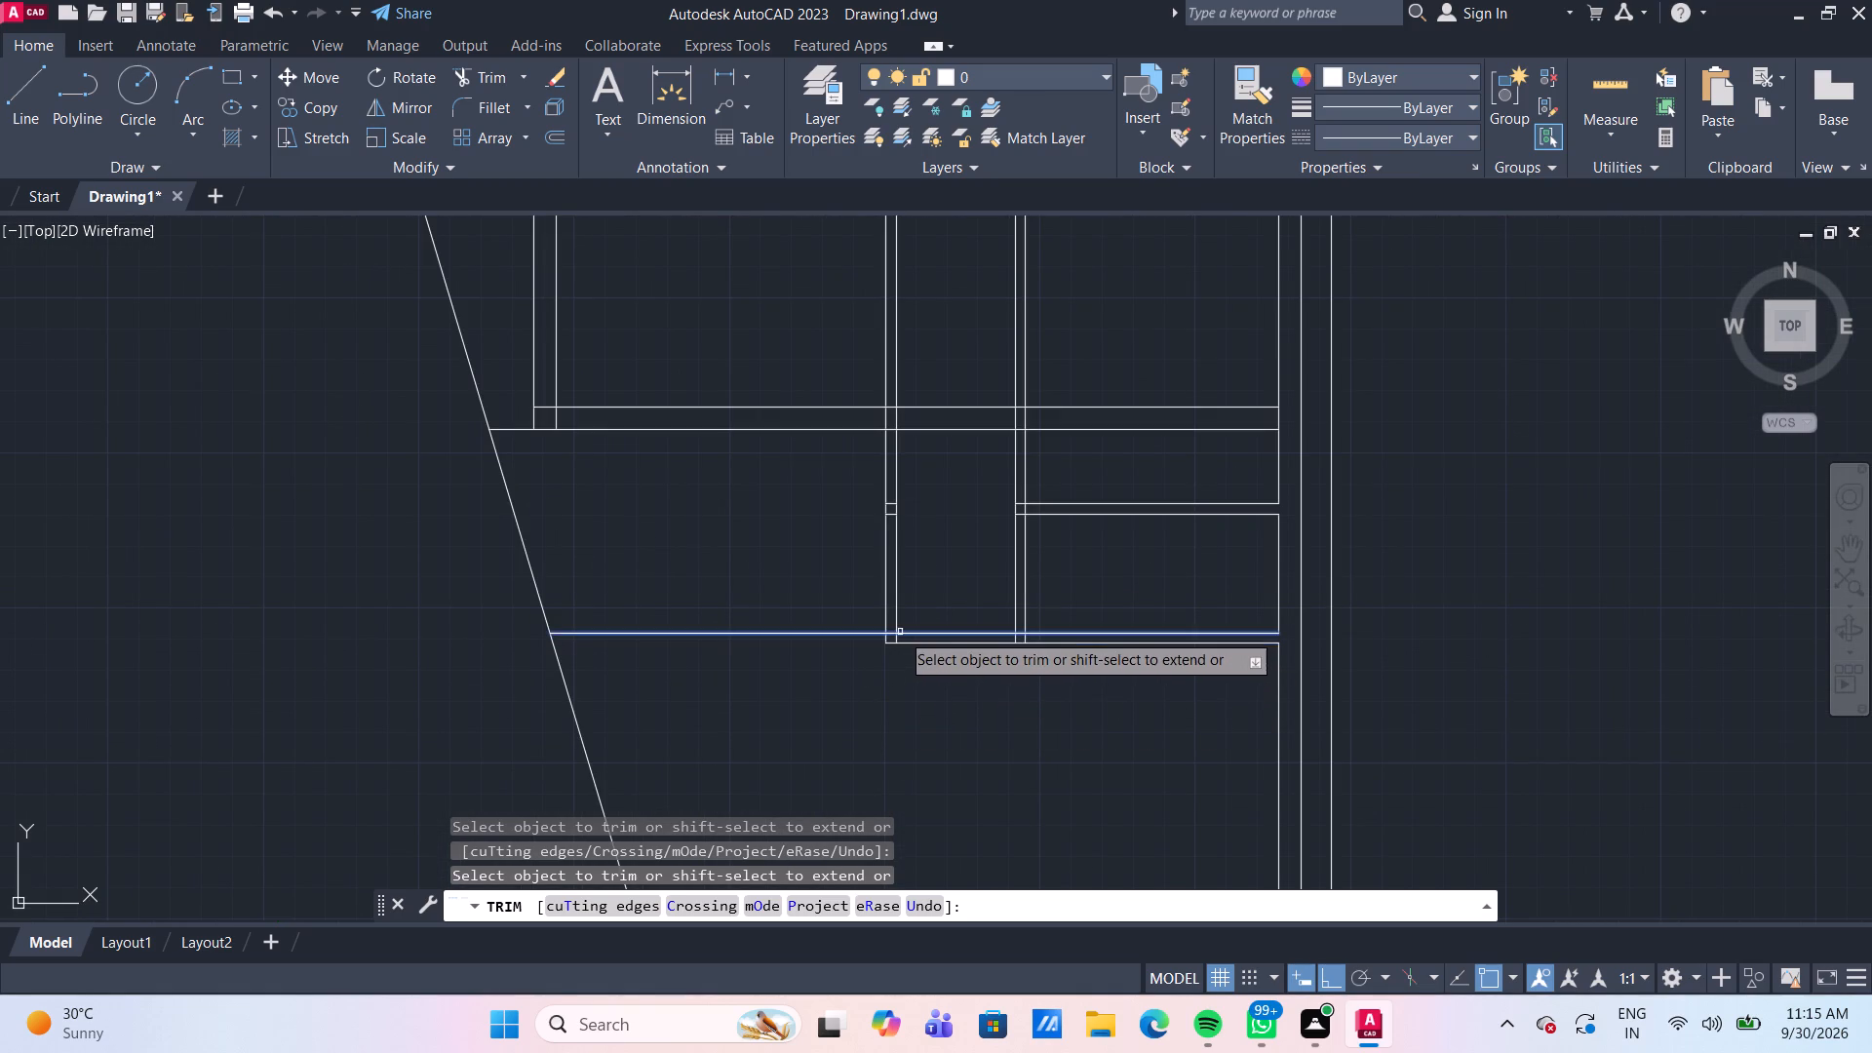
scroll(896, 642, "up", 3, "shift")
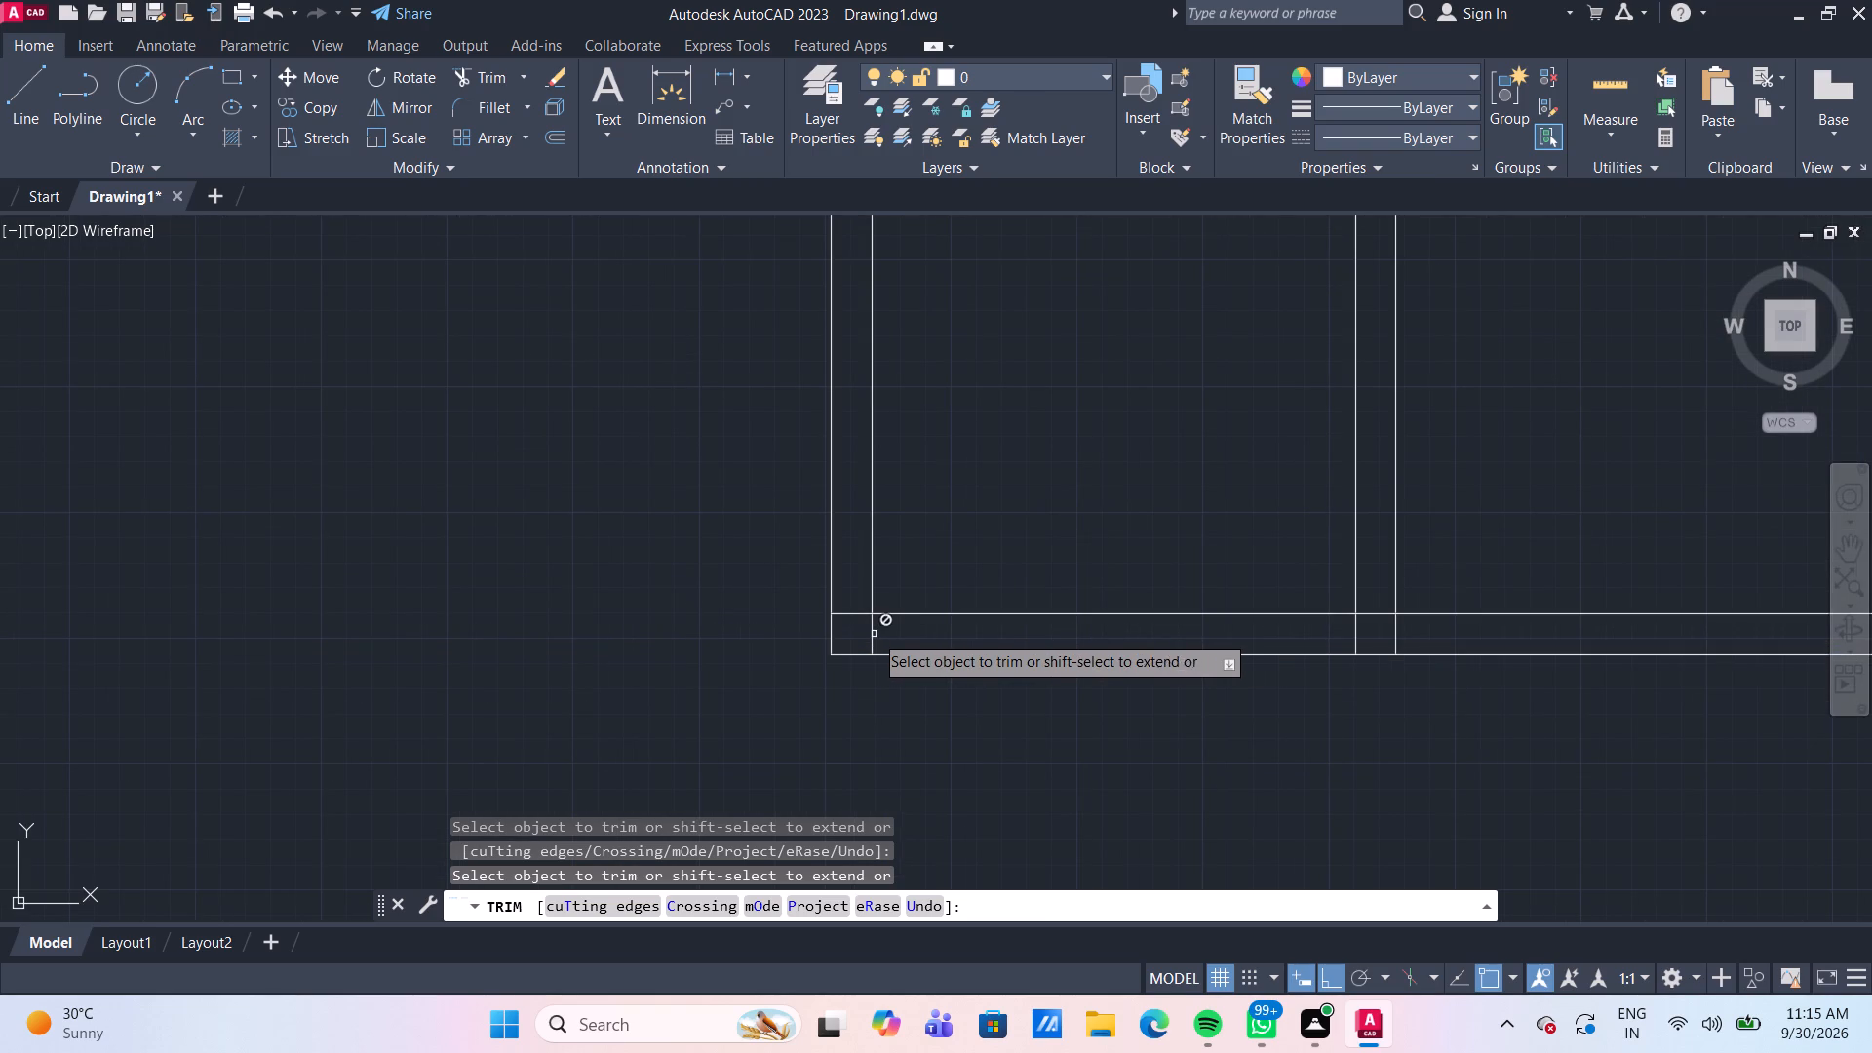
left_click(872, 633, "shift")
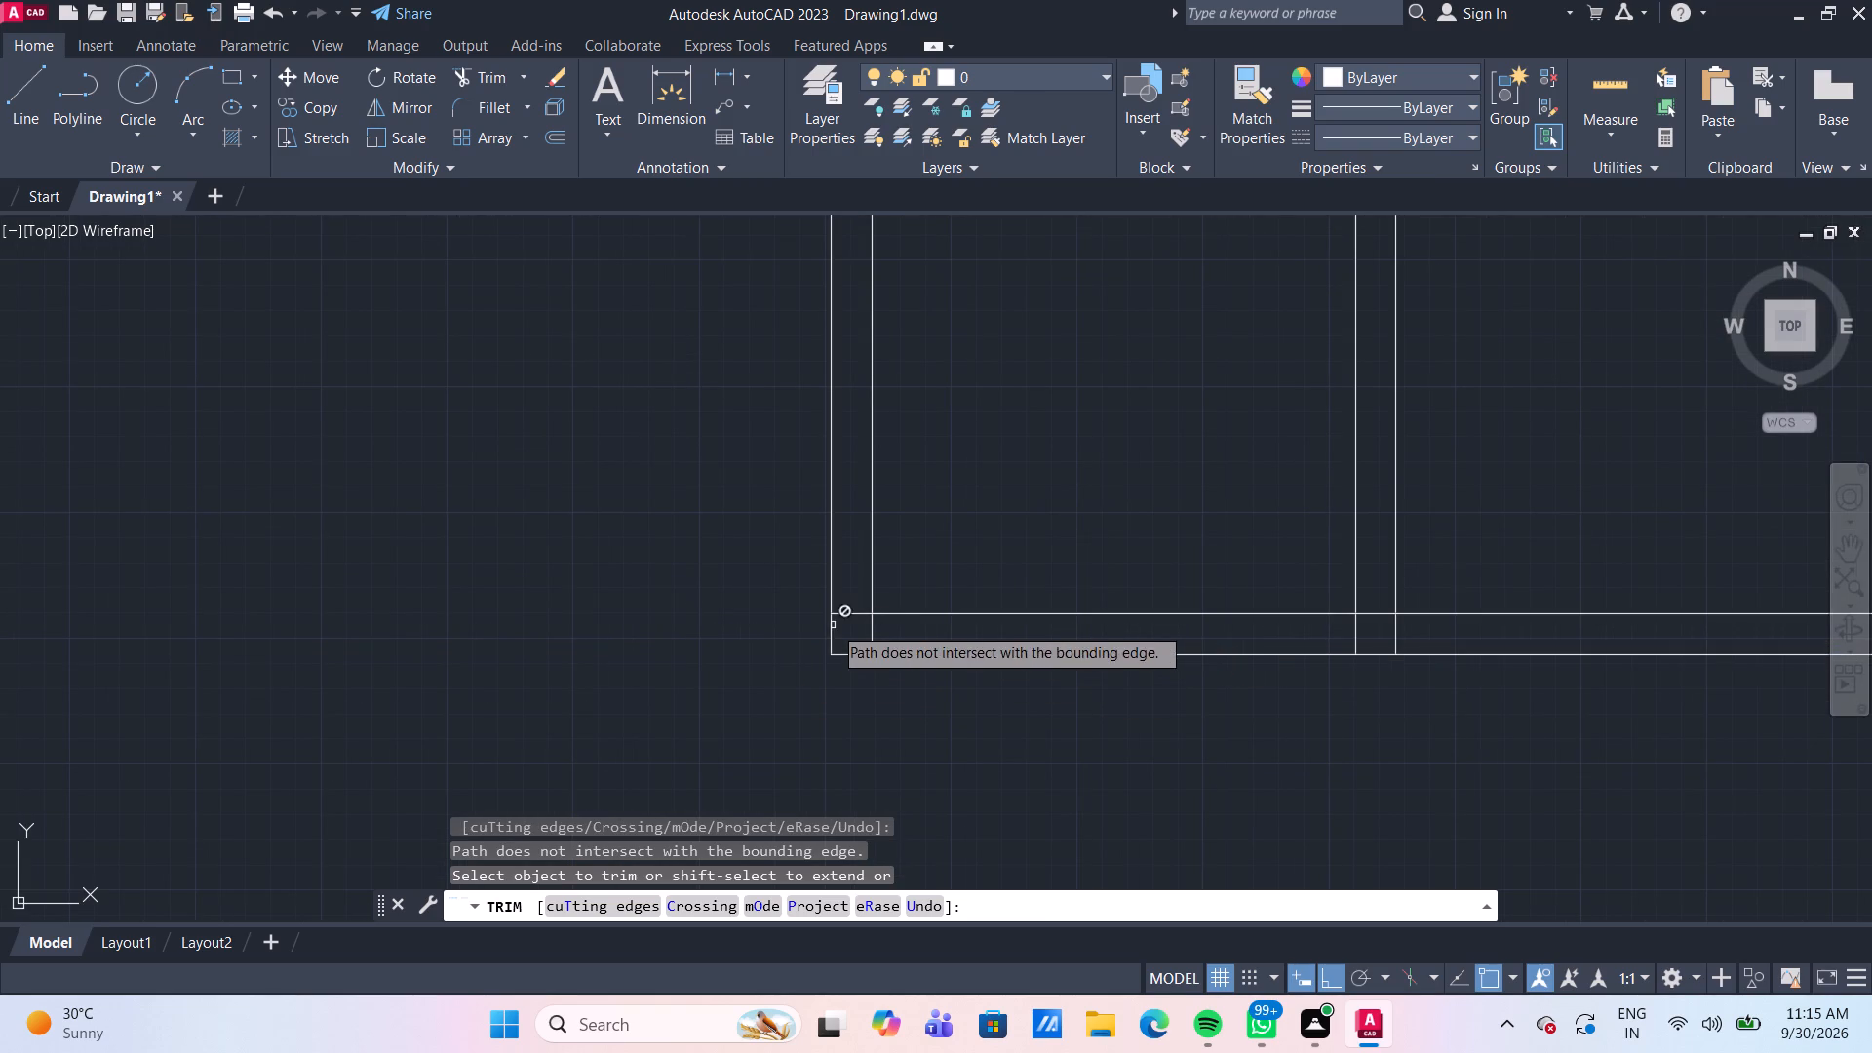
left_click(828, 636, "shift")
Extend the 9" vertical wall's outer line to the outer top wall line, and trim the top wall lines into a clean corner.
scroll(860, 676, "down", 6)
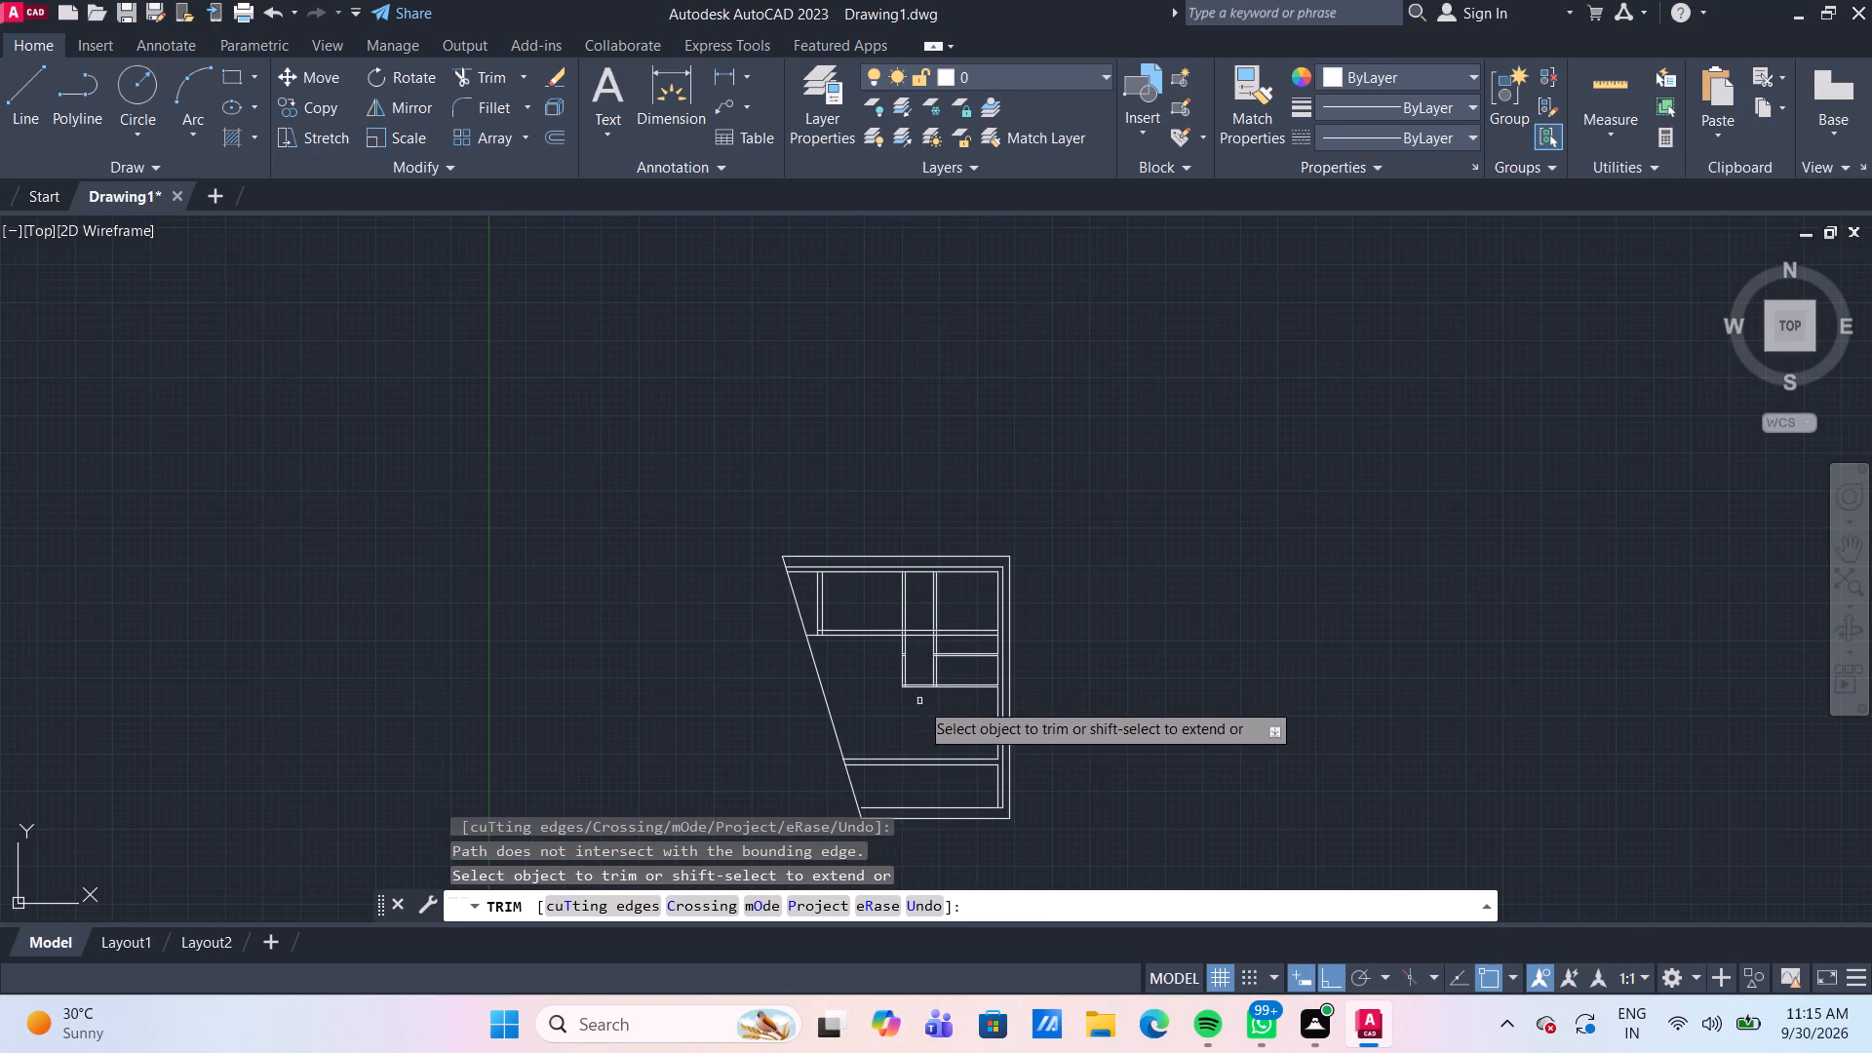
middle_click_drag(922, 722, 938, 699)
scroll(880, 598, "up", 3)
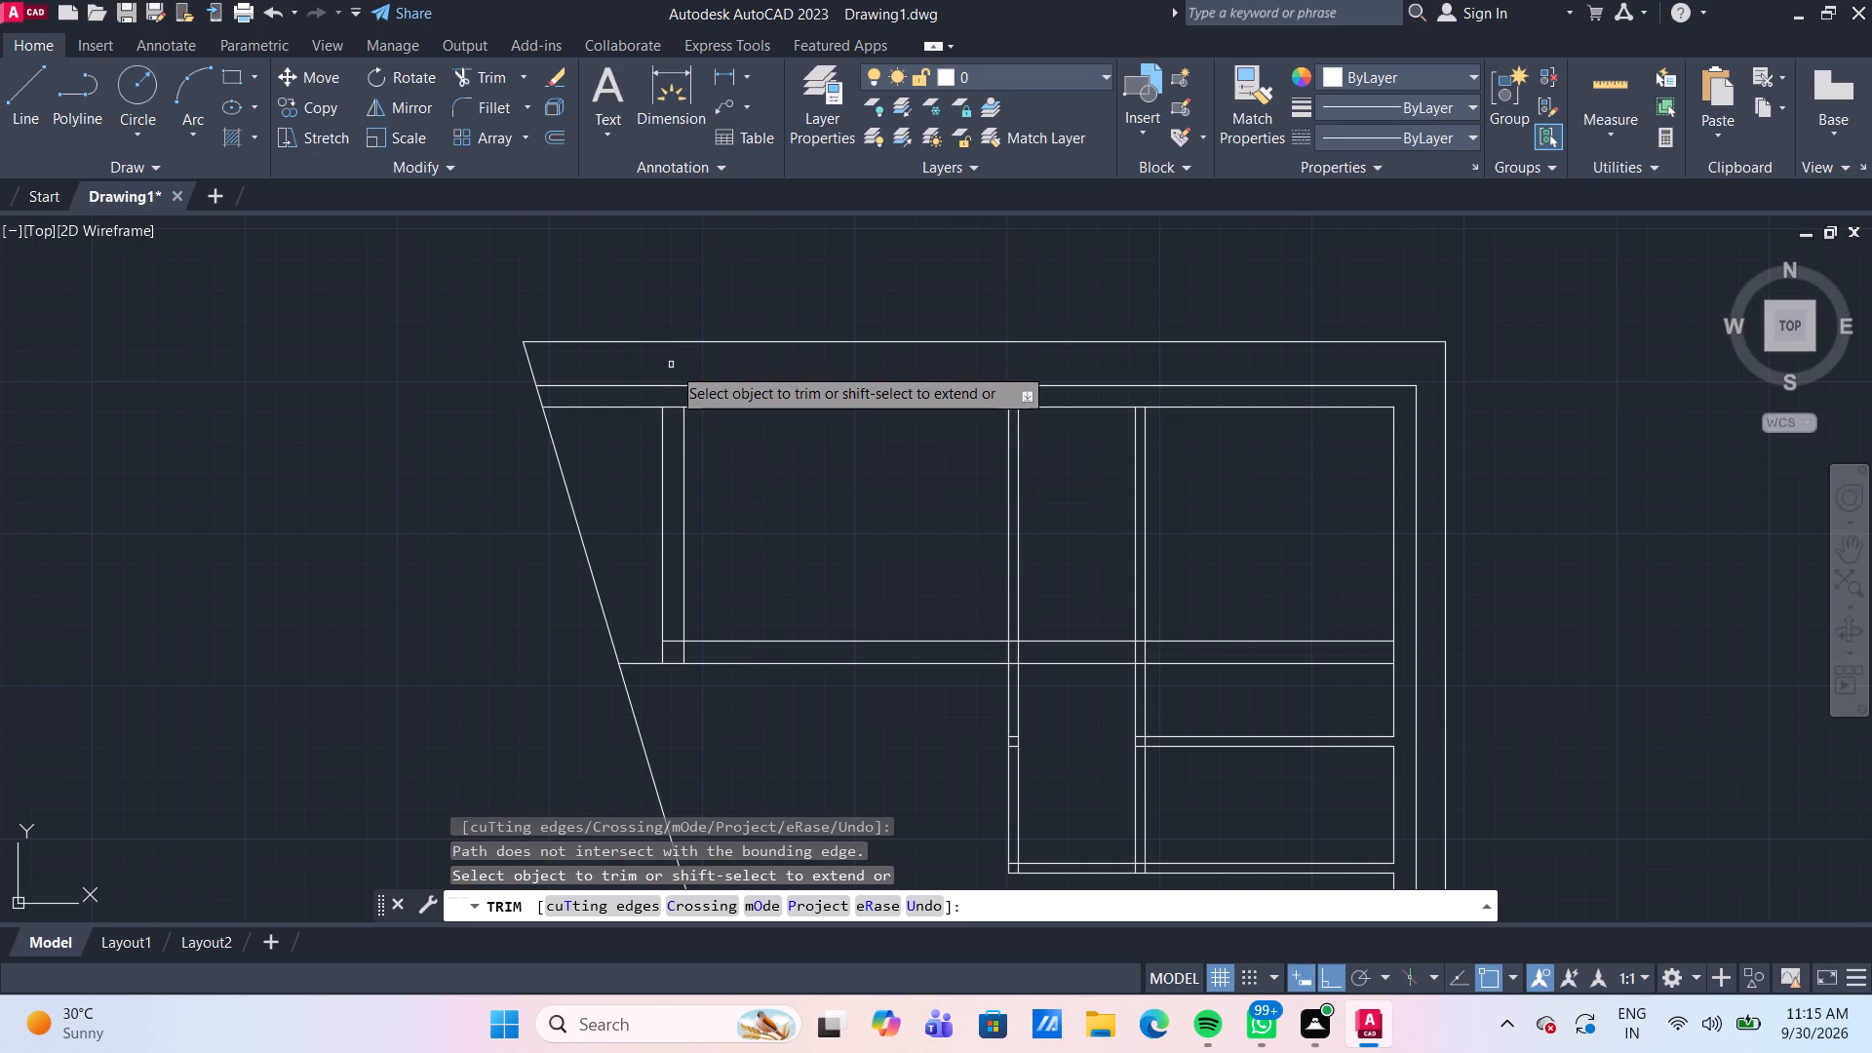
scroll(672, 366, "down", 2)
scroll(712, 411, "up", 2)
middle_click_drag(713, 411, 767, 449)
scroll(767, 449, "down", 1)
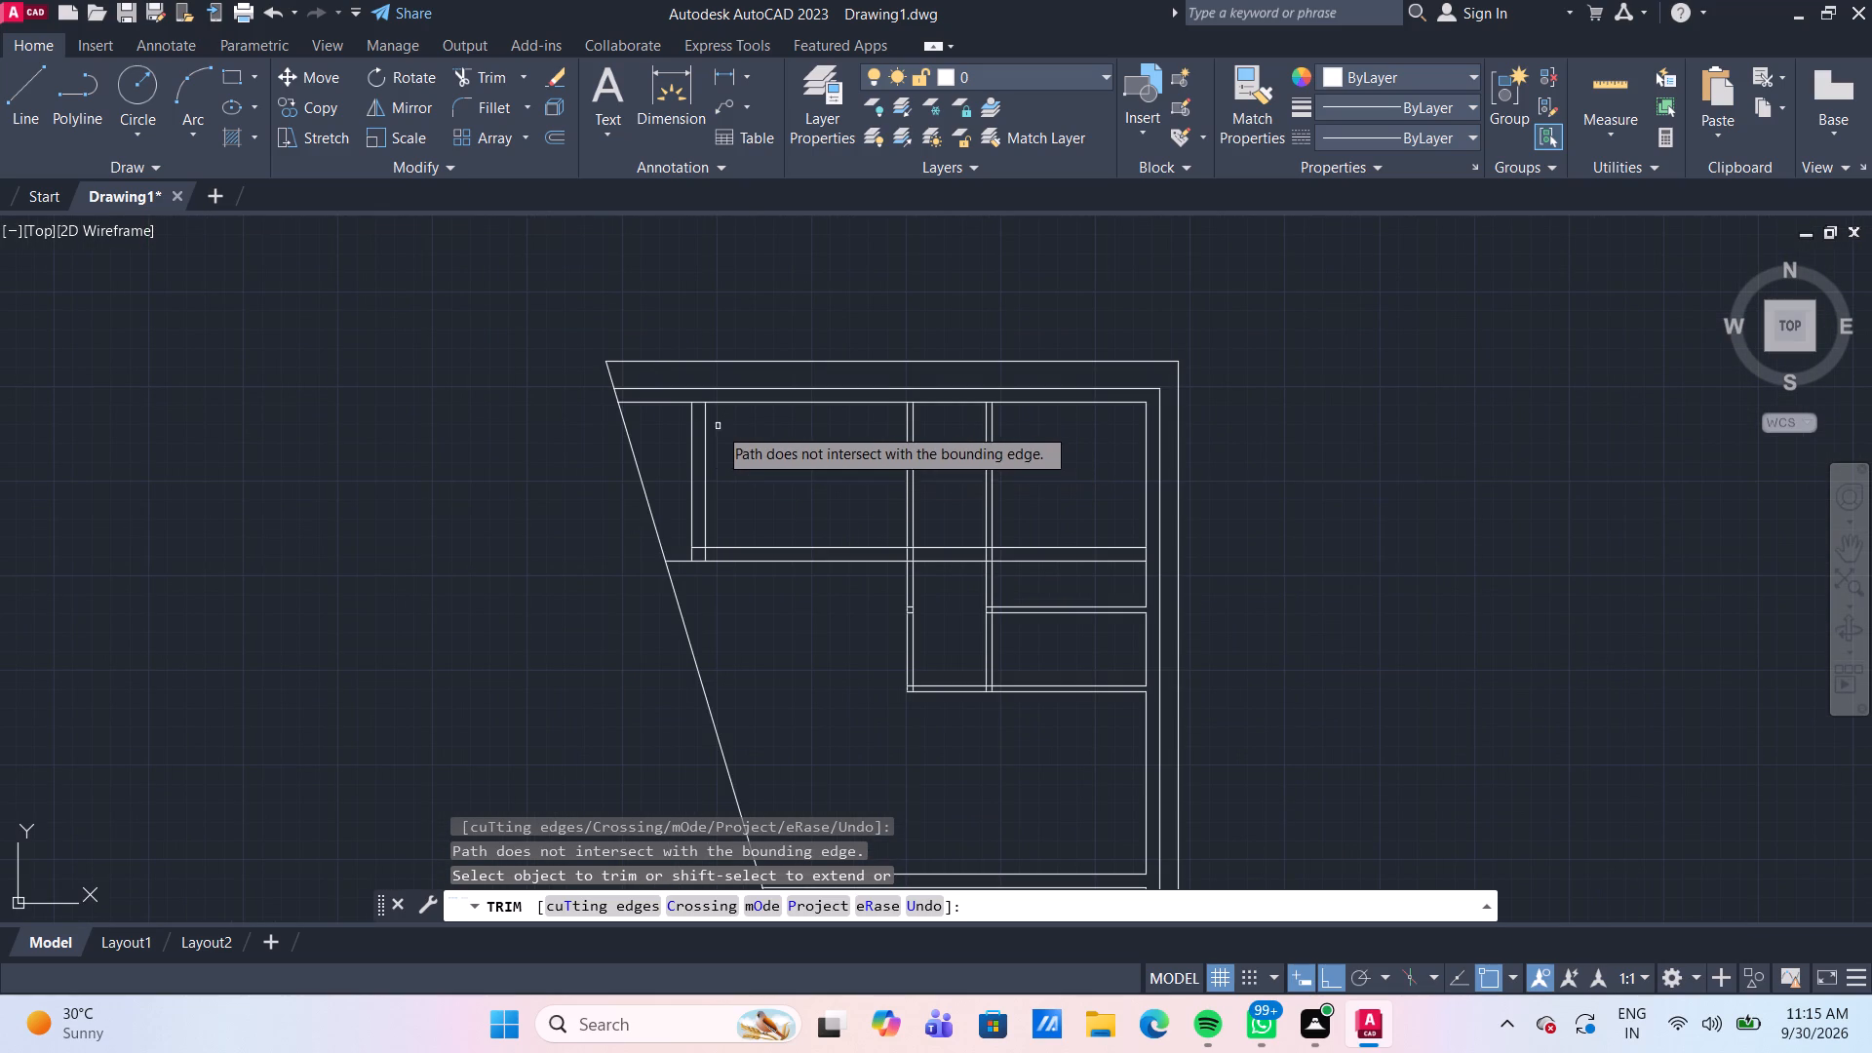
left_click(691, 423, "shift")
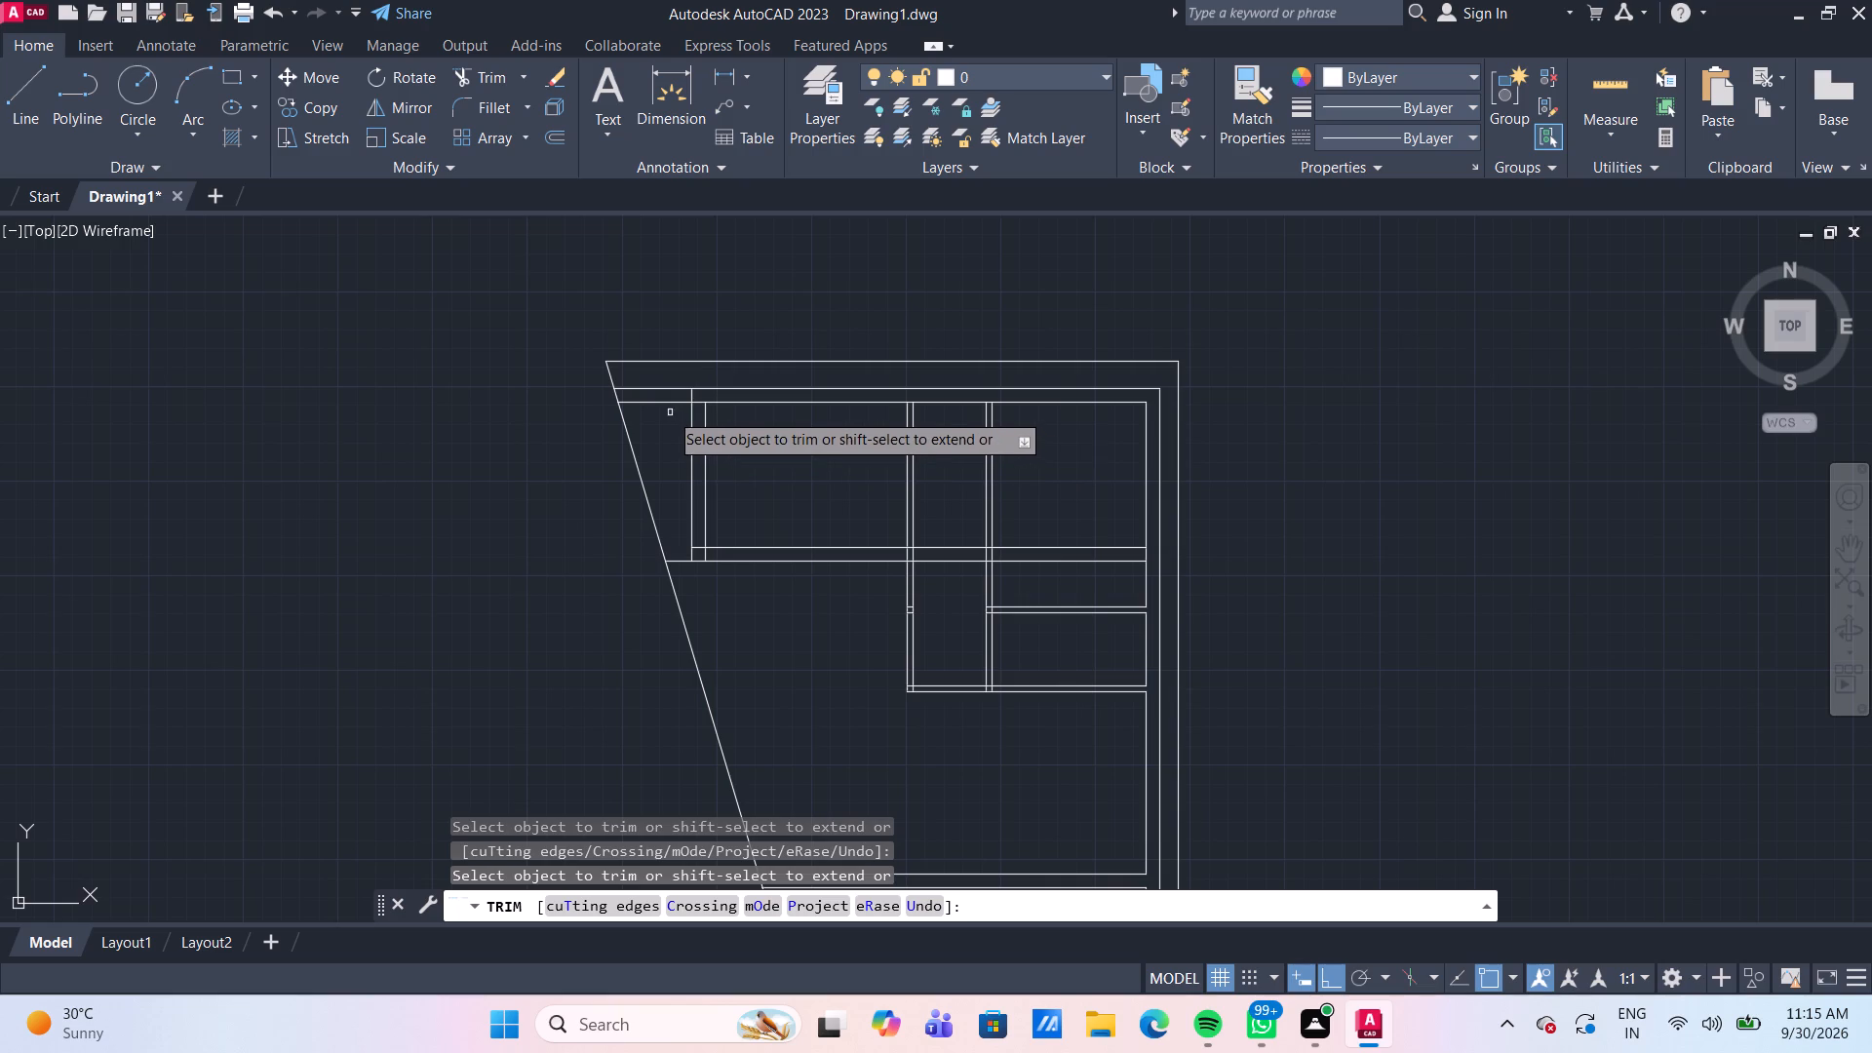
left_click(654, 404)
left_click(659, 392)
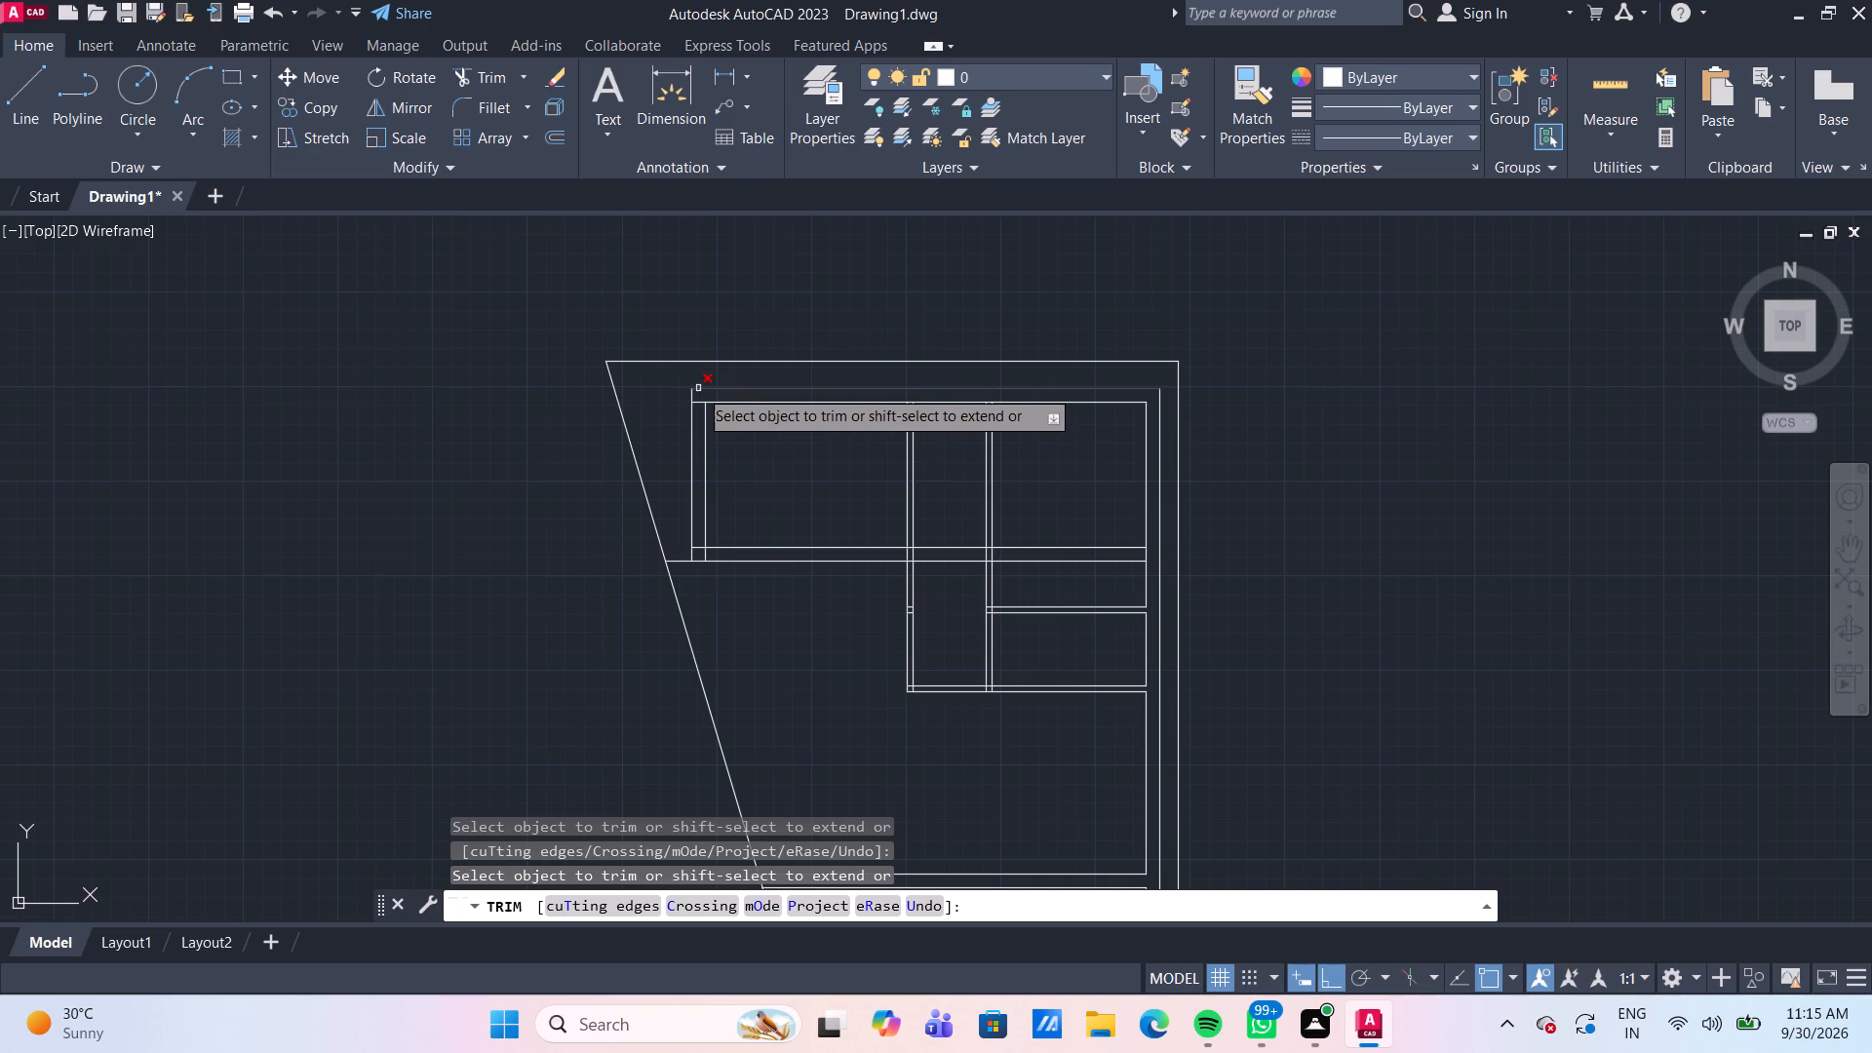
left_click(700, 404)
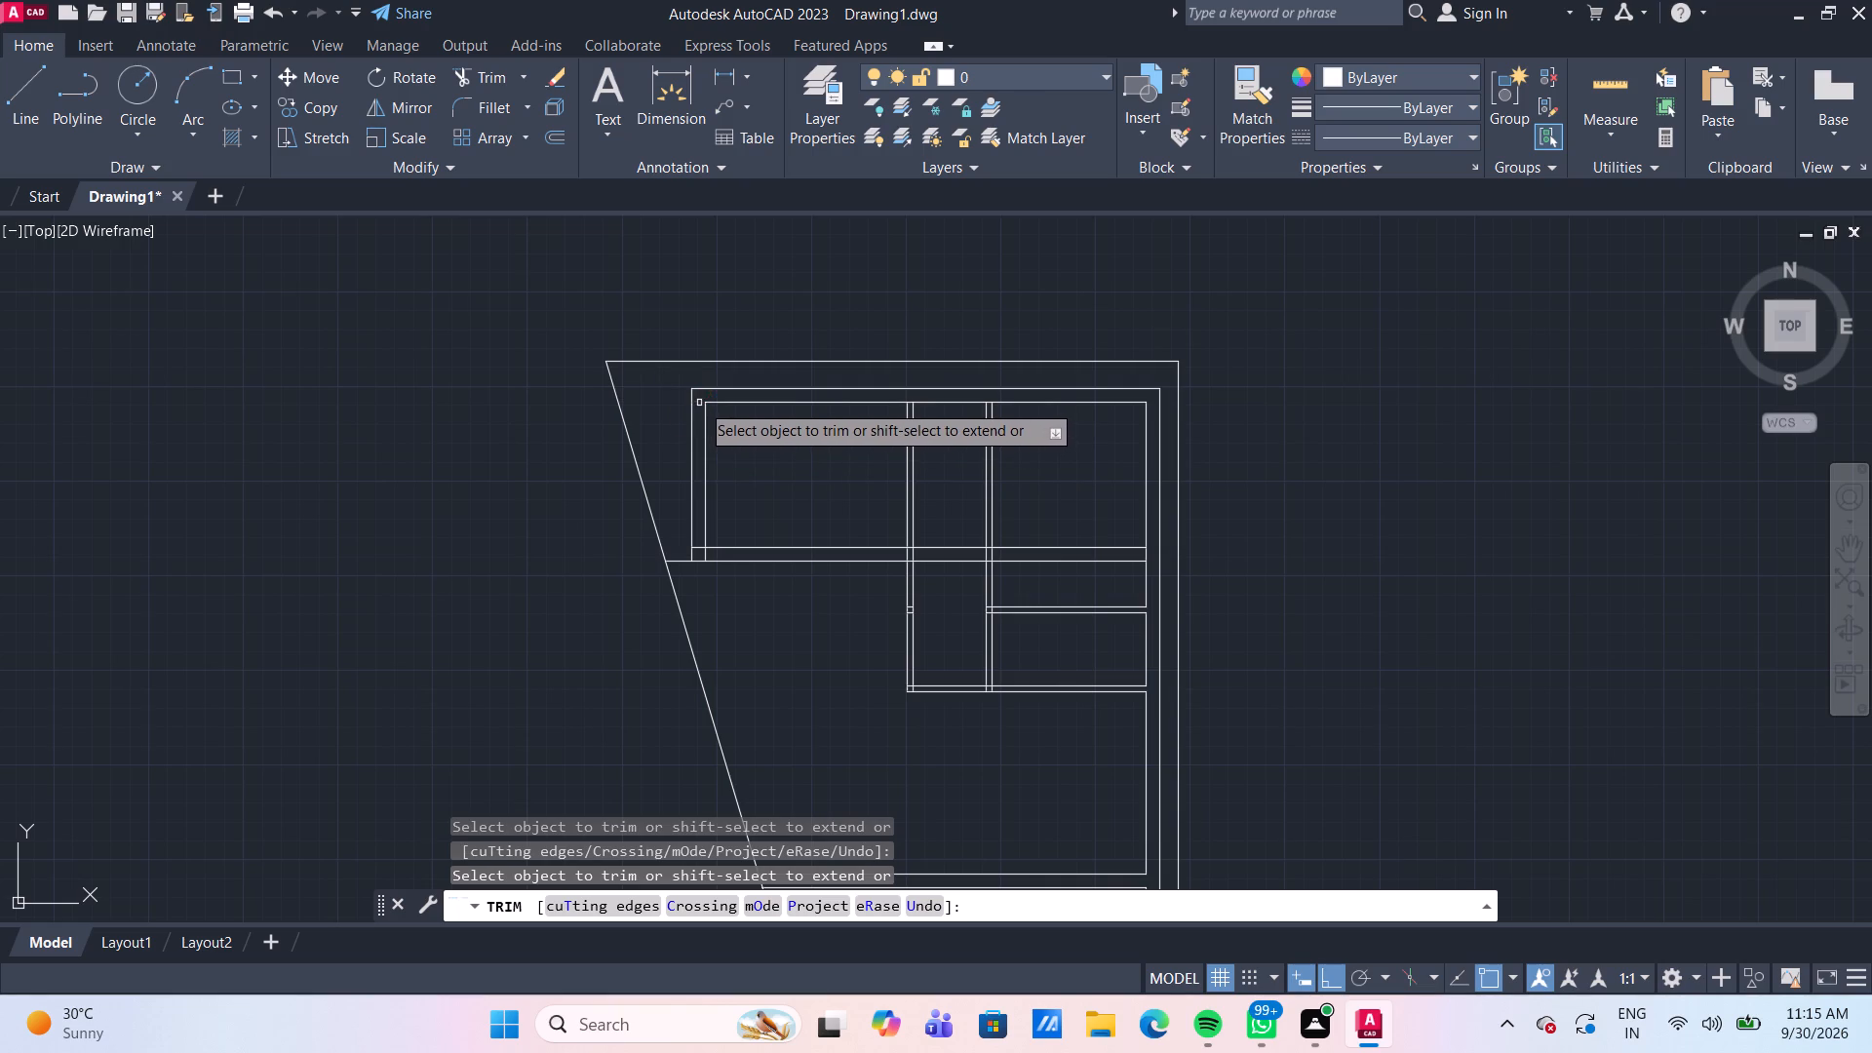
Trim the inner line stubs at the lower corner where the 9" vertical wall meets the horizontal wall.
scroll(700, 610, "up", 3)
left_click(706, 417)
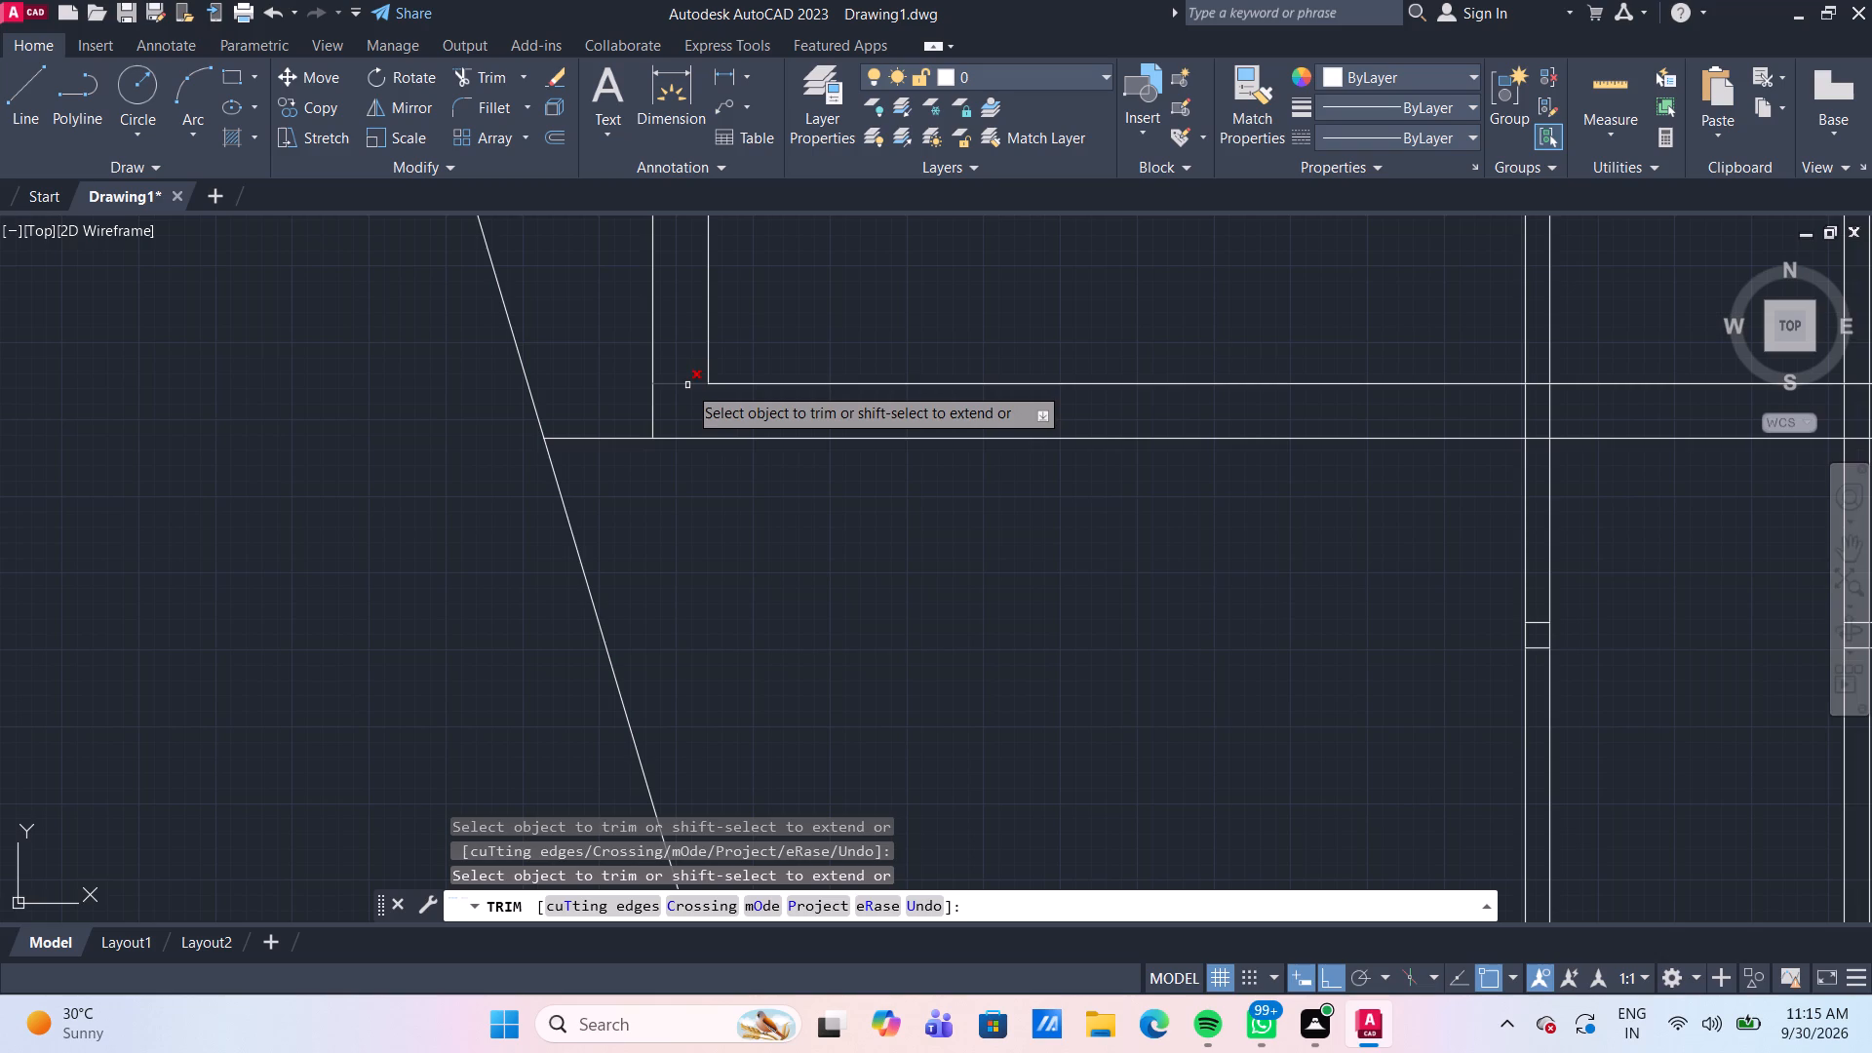
left_click(687, 385)
scroll(711, 476, "down", 3)
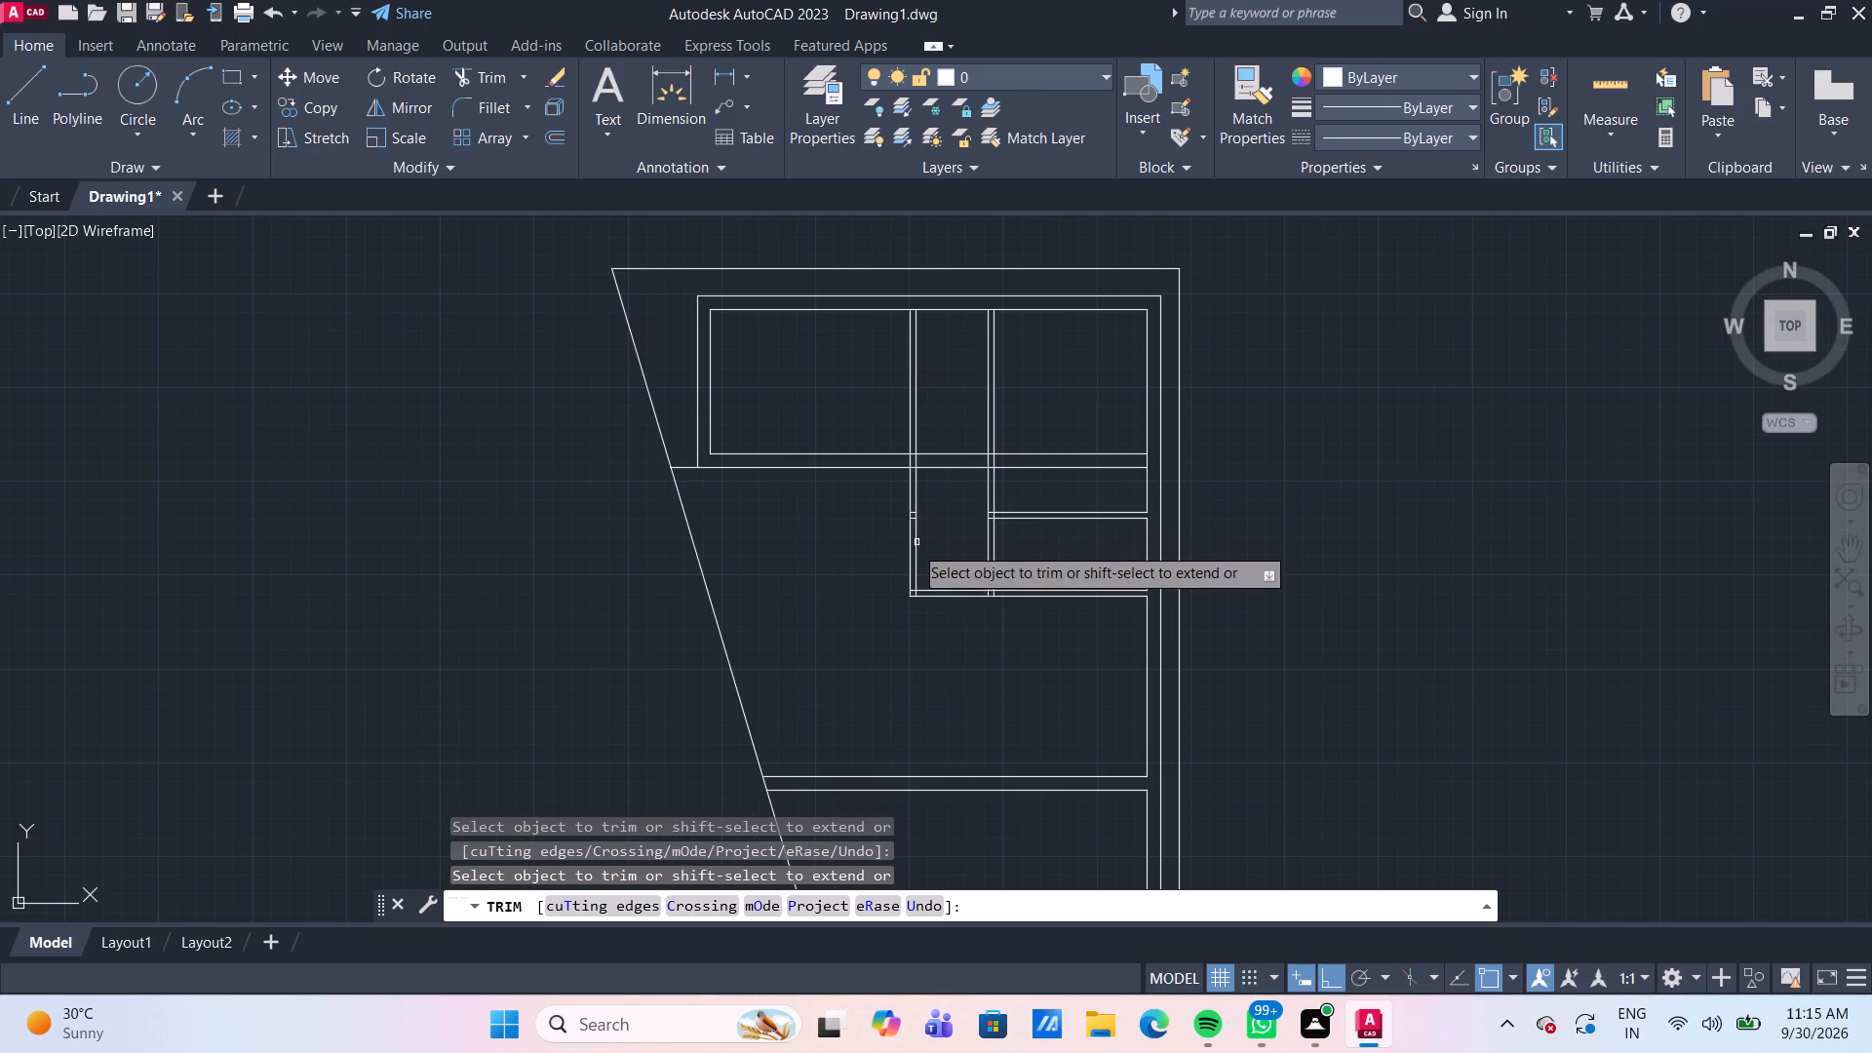
Trim the first vertical partition pair between the upper horizontal wall and the lower partition, and remove the leftover fragments.
scroll(914, 546, "down", 2)
scroll(918, 568, "up", 2)
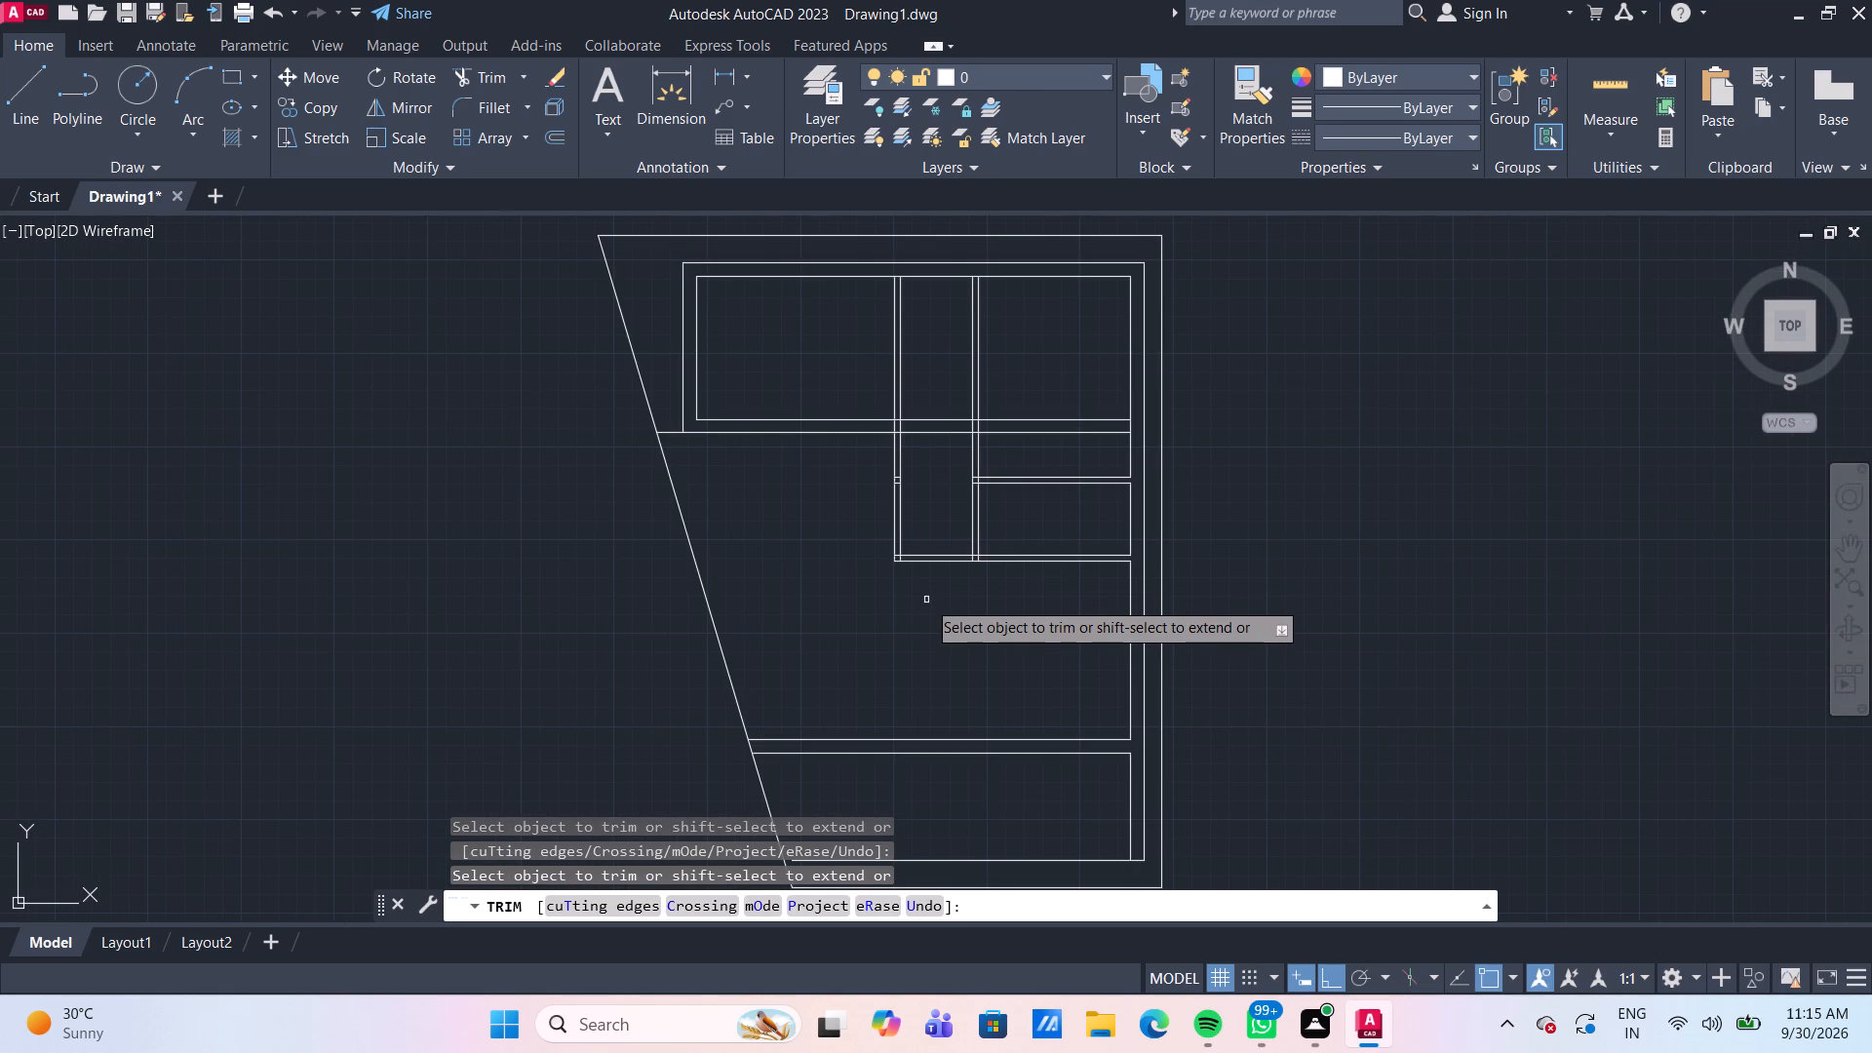
left_click(899, 458)
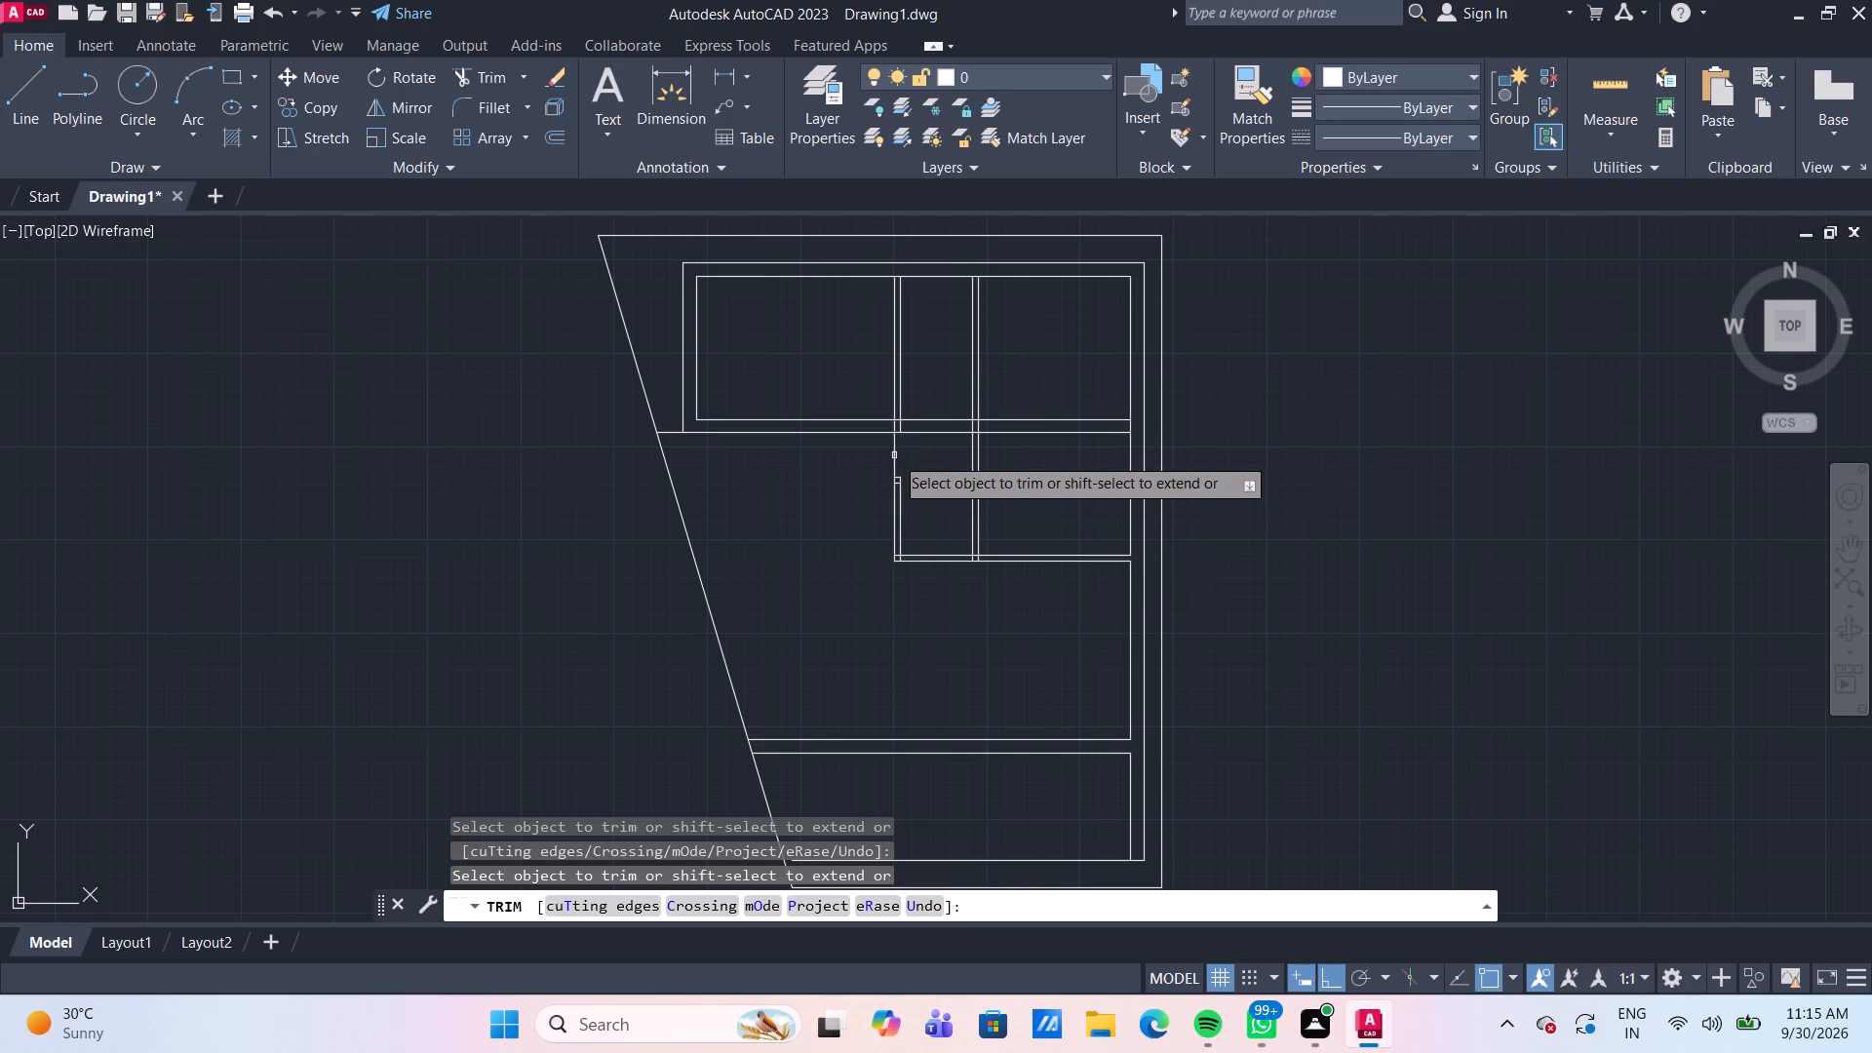
left_click(894, 455)
left_click(892, 502)
left_click(900, 507)
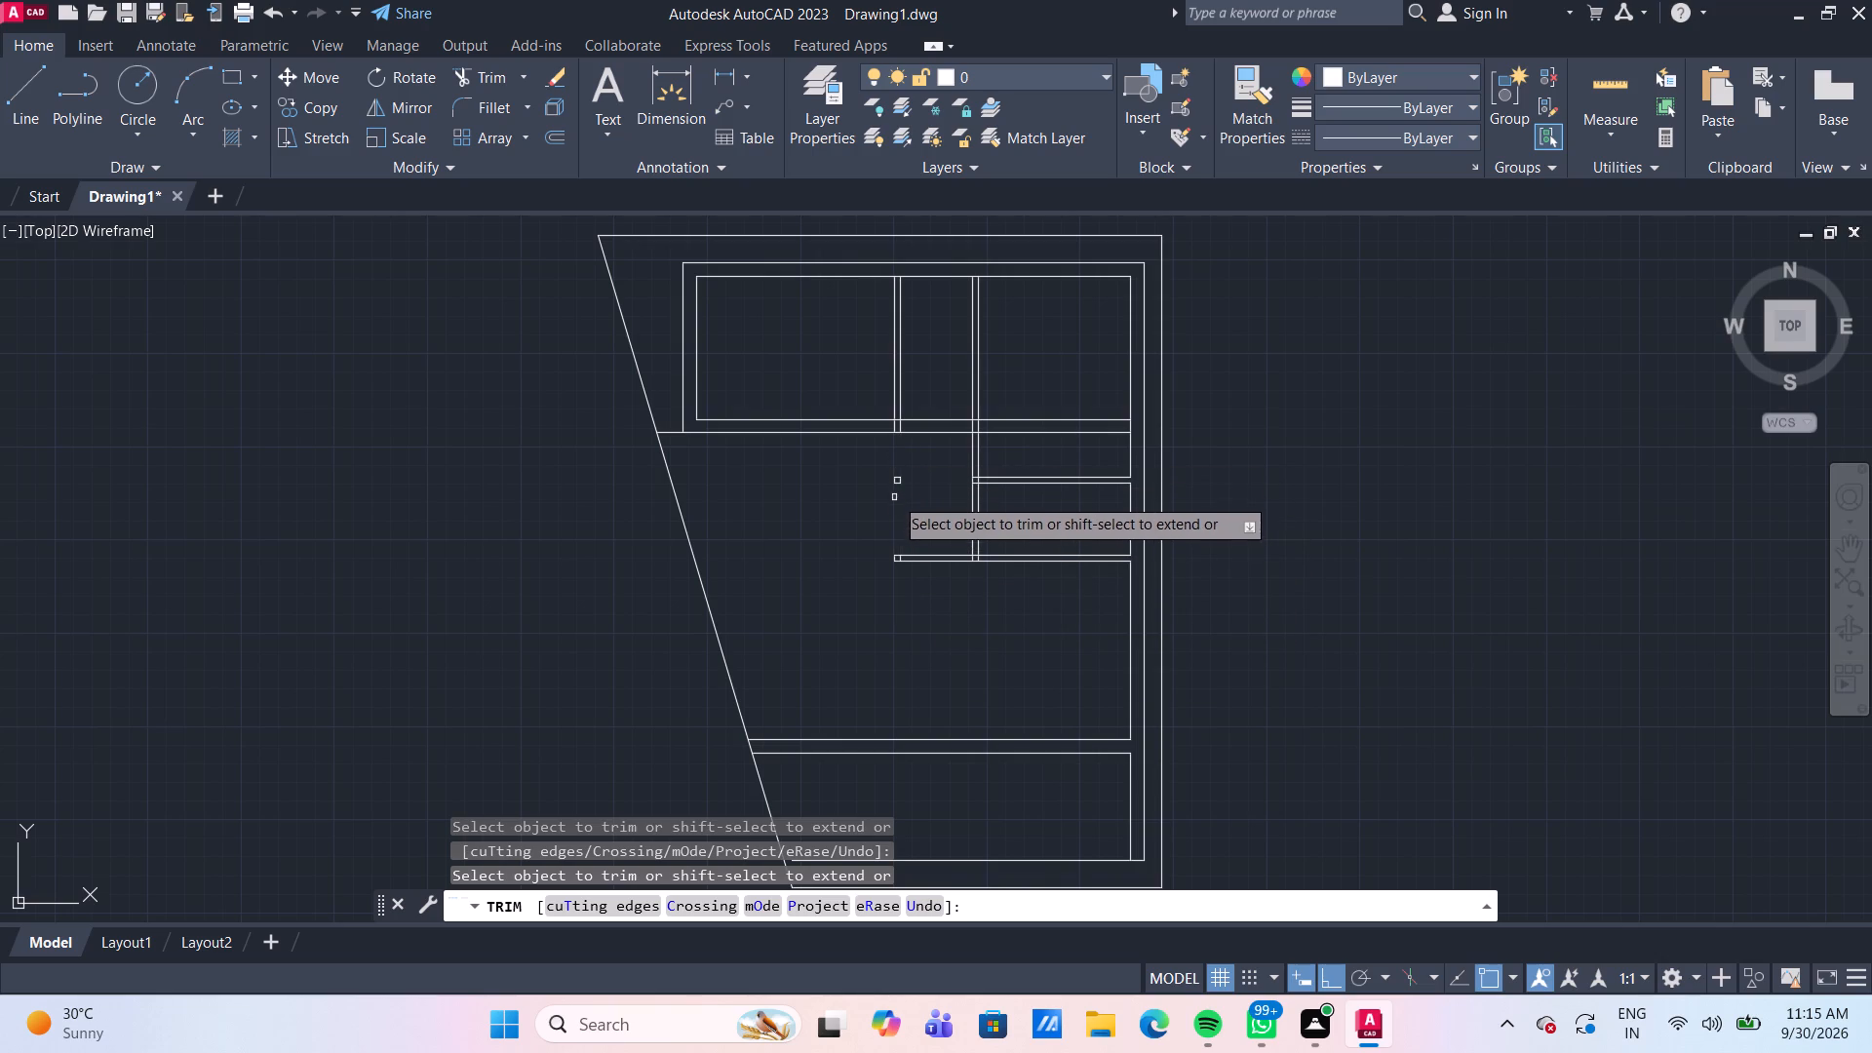
scroll(904, 473, "up", 3)
left_click(854, 475)
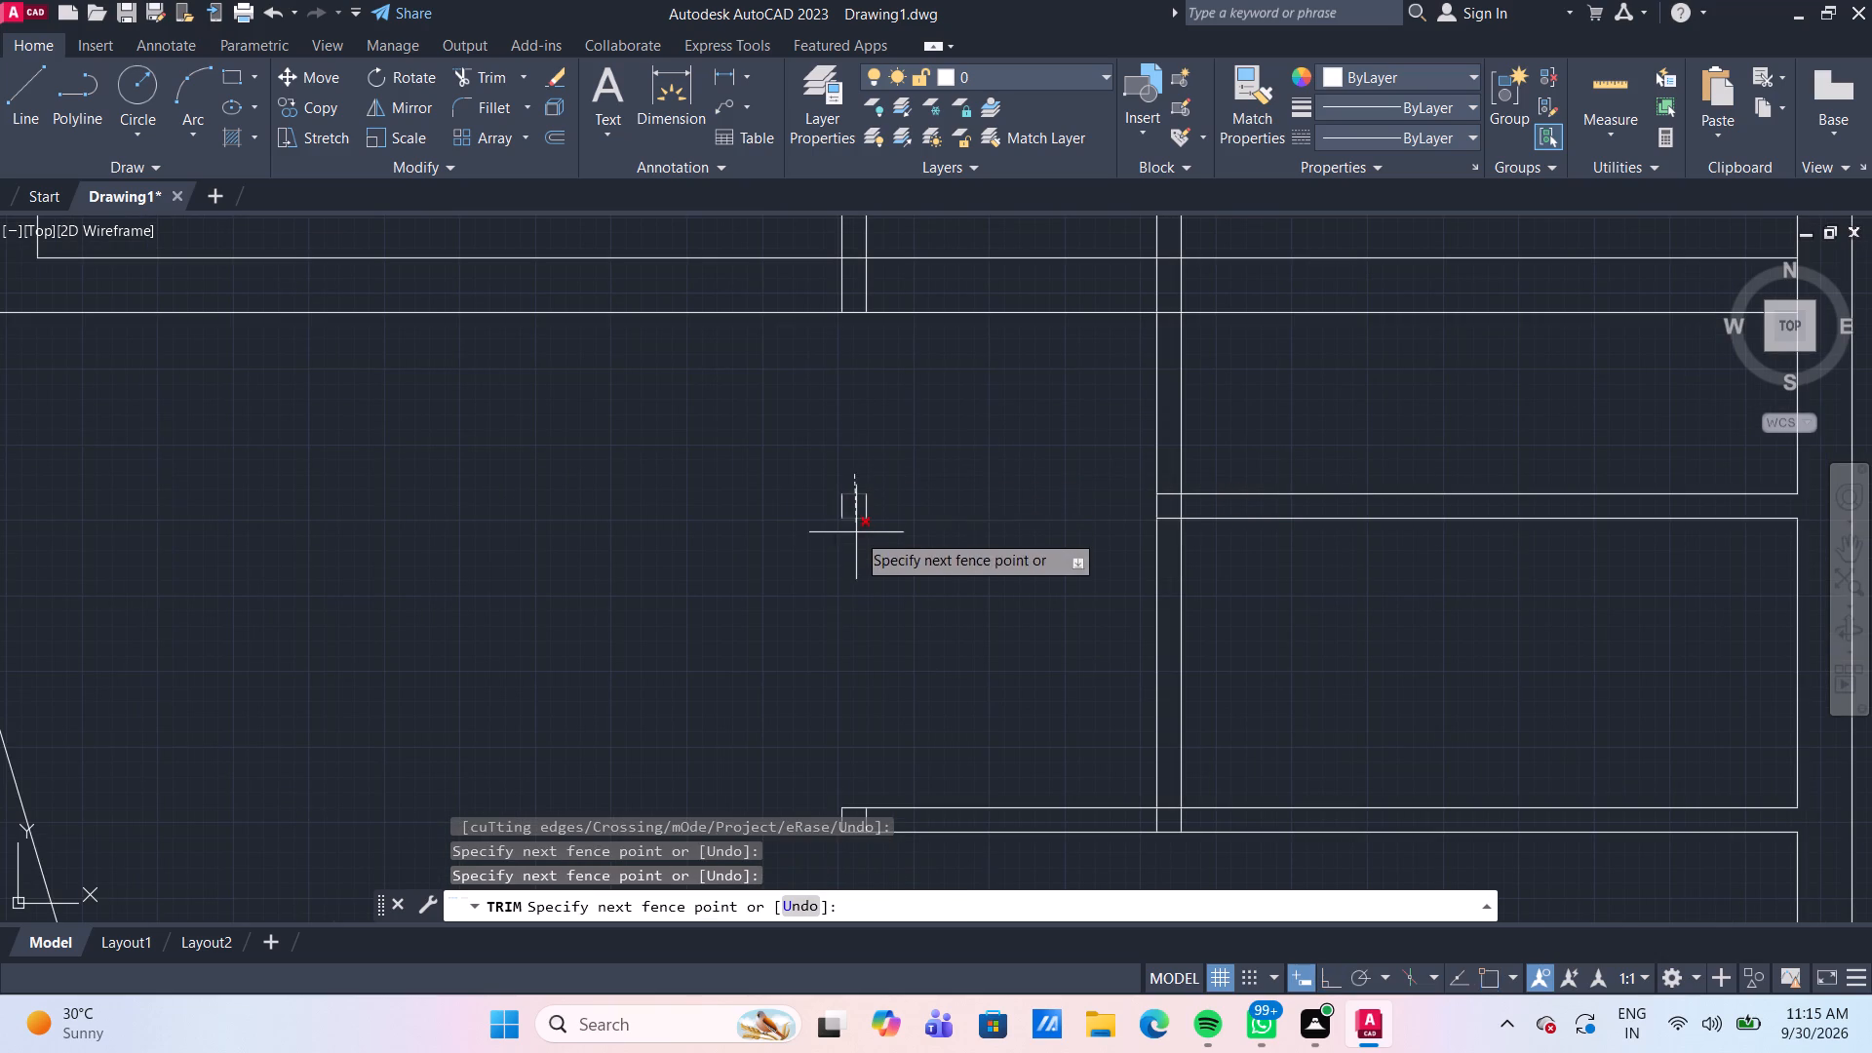
left_click(856, 533)
left_click(839, 507)
left_click(864, 512)
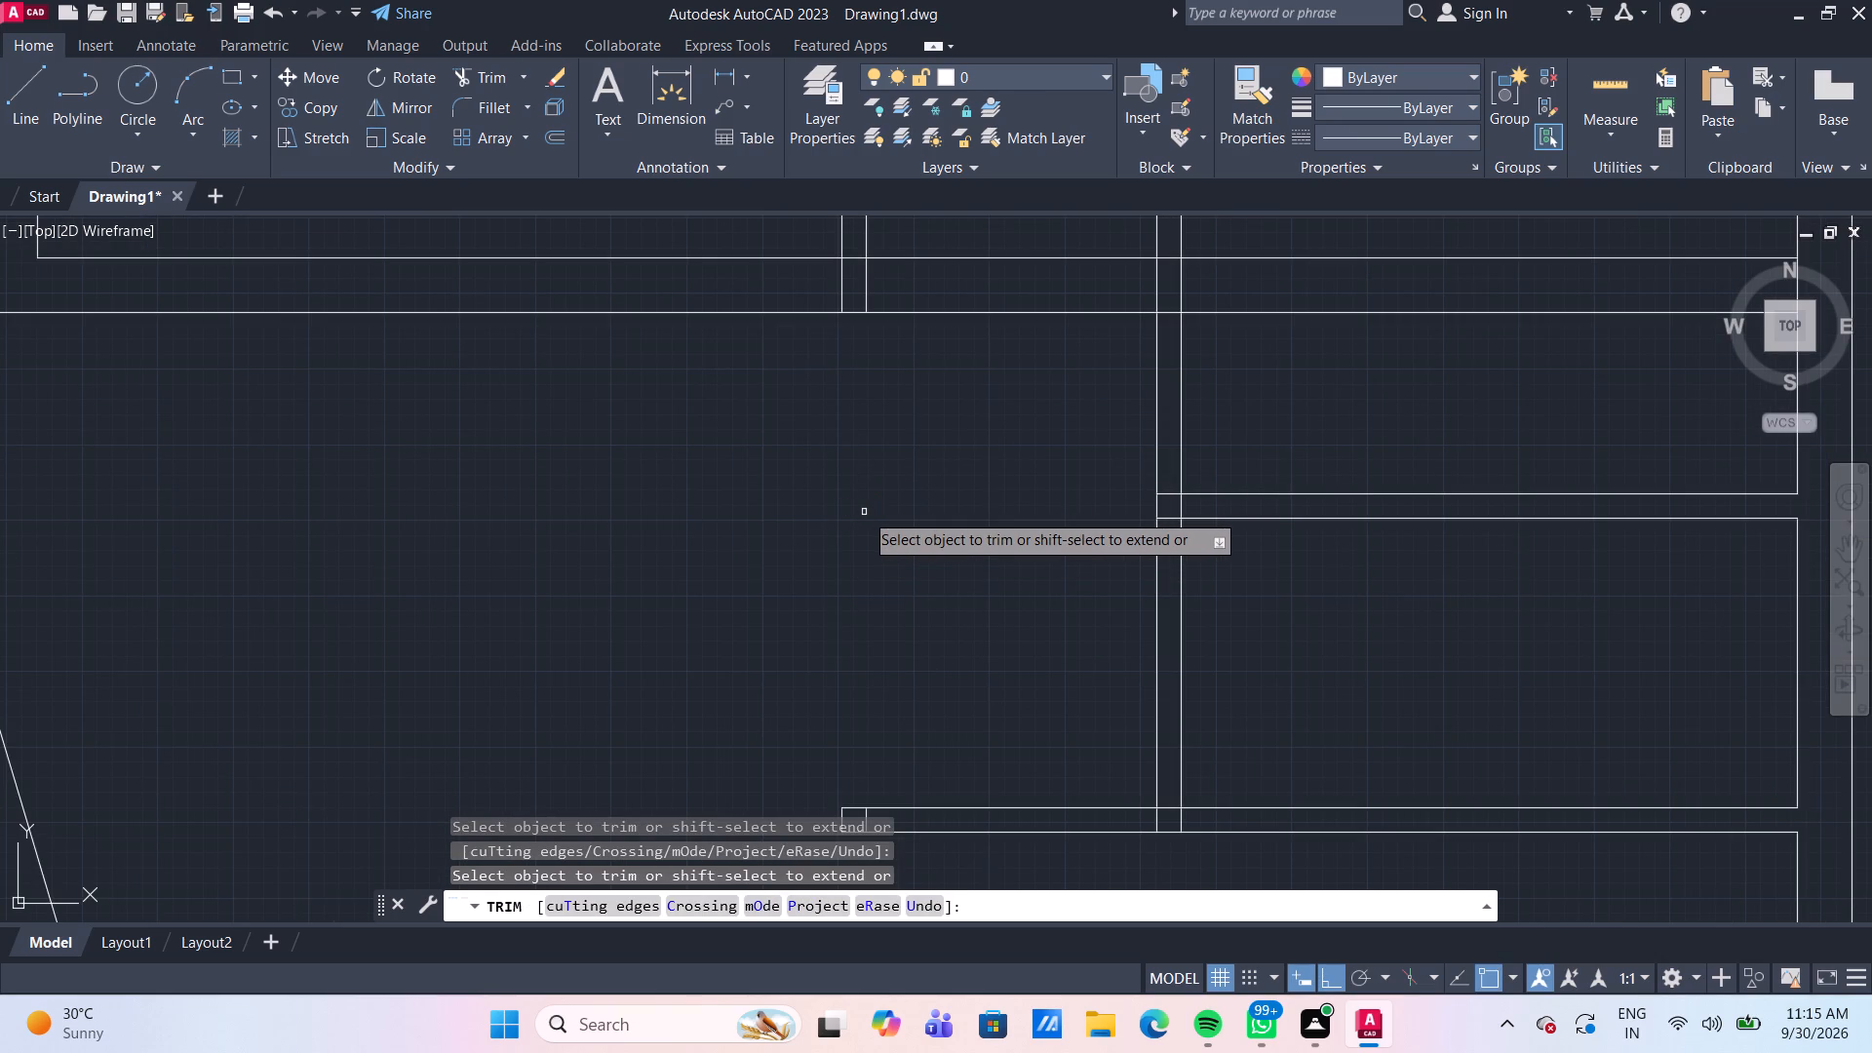
Trim both lines of the upper horizontal wall between the second vertical partition pair and the outer vertical wall.
scroll(864, 512, "down", 2)
middle_click_drag(918, 652, 899, 556)
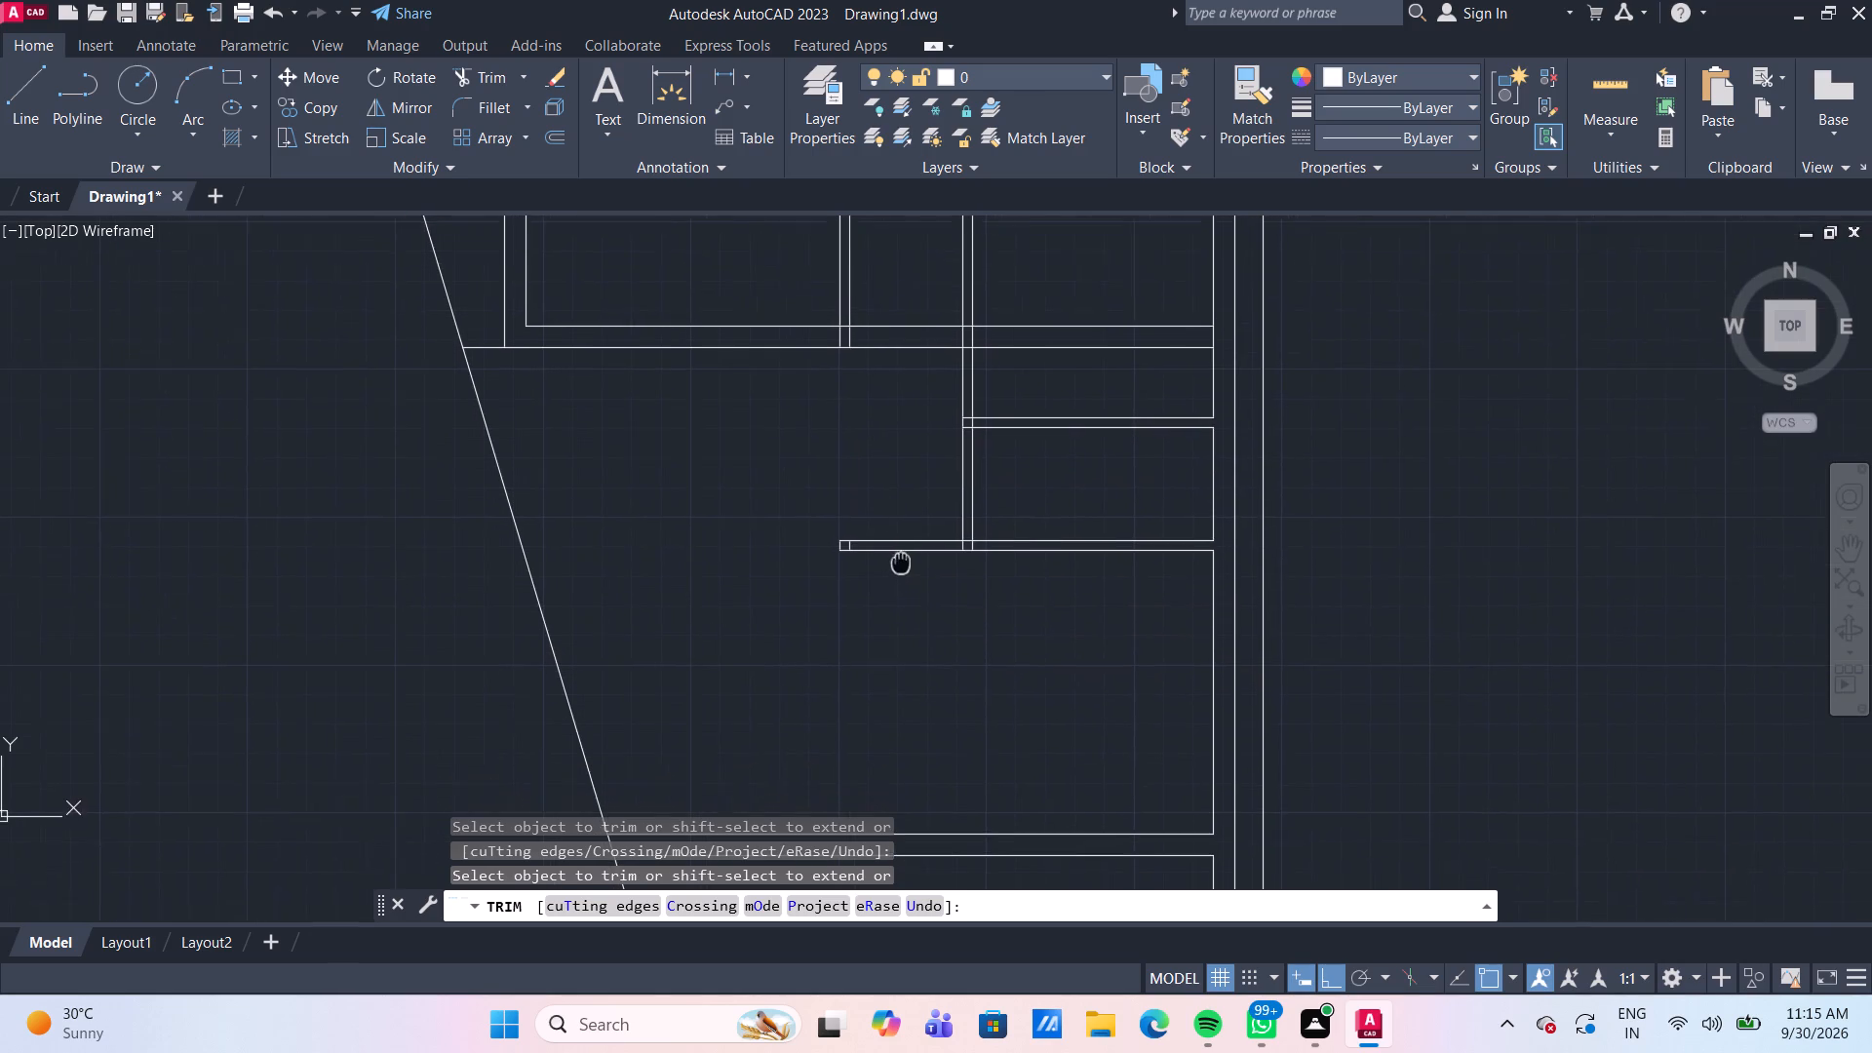
middle_click_drag(899, 556, 898, 554)
scroll(897, 613, "down", 2)
middle_click_drag(900, 577, 891, 563)
middle_click_drag(908, 630, 917, 594)
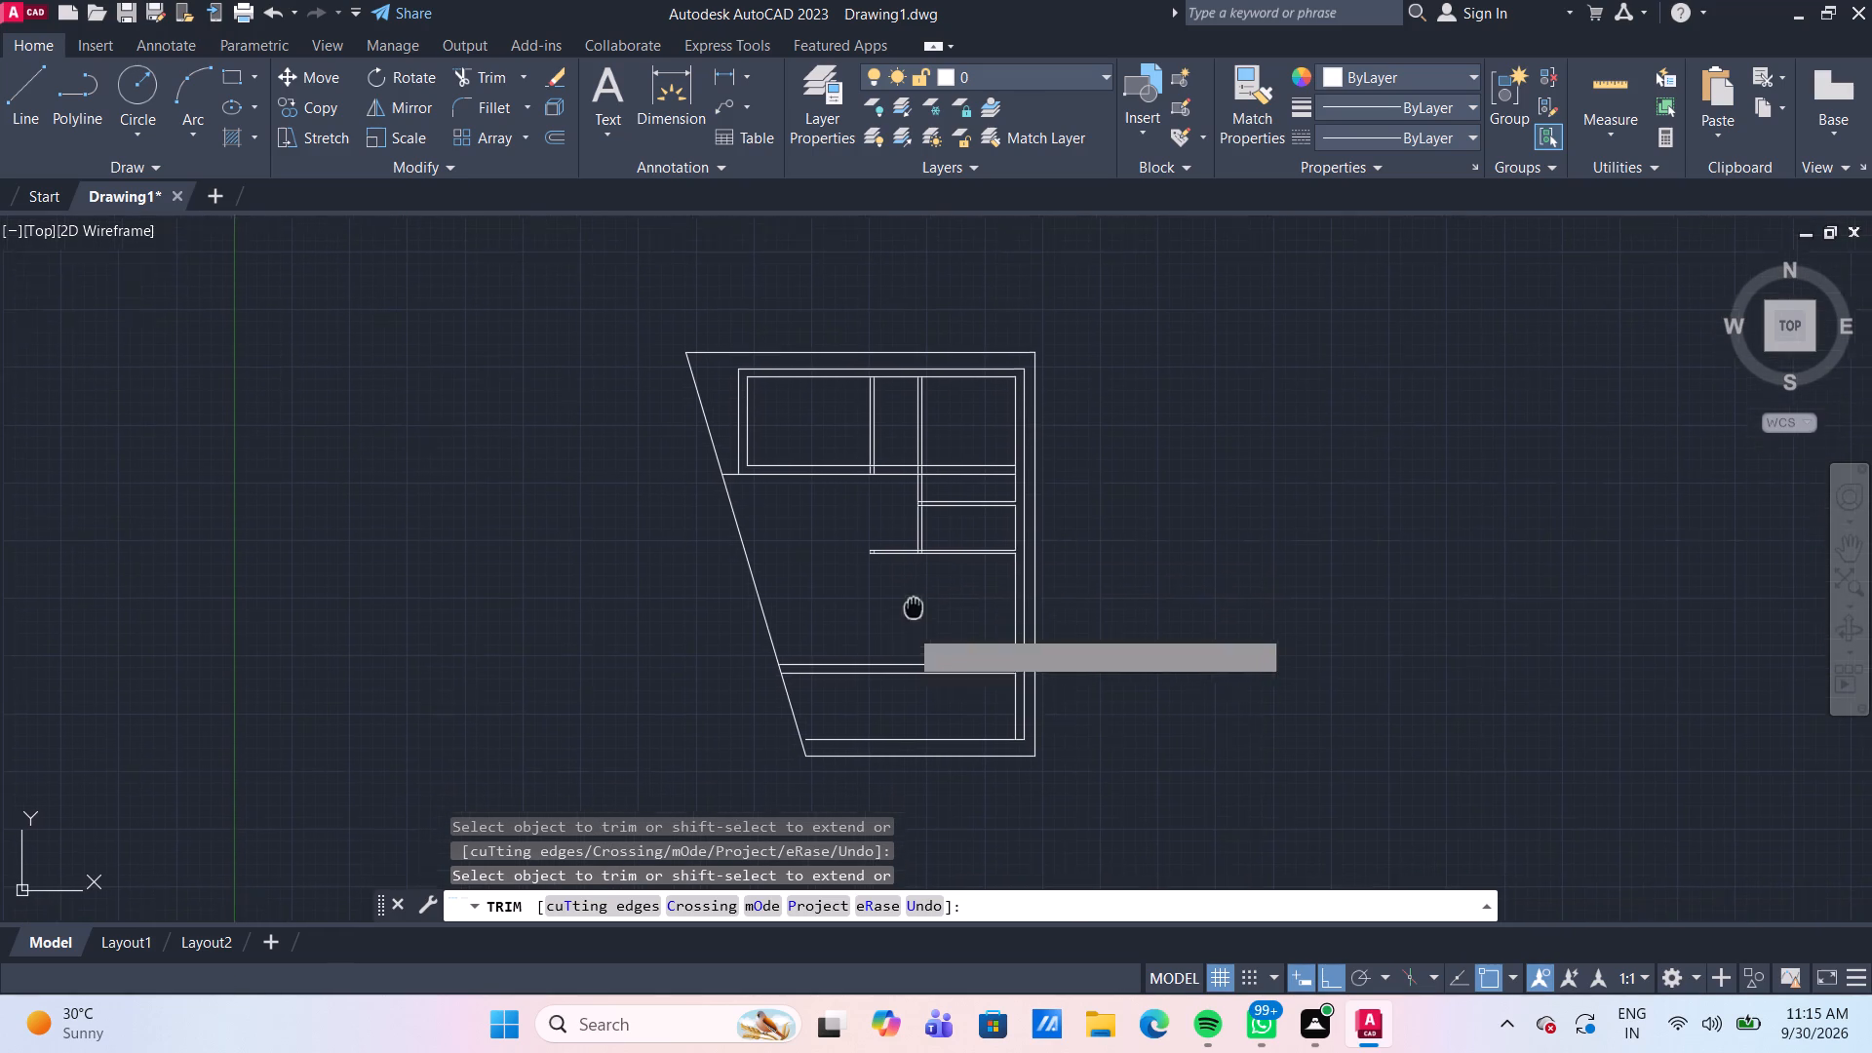
middle_click_drag(917, 594, 921, 587)
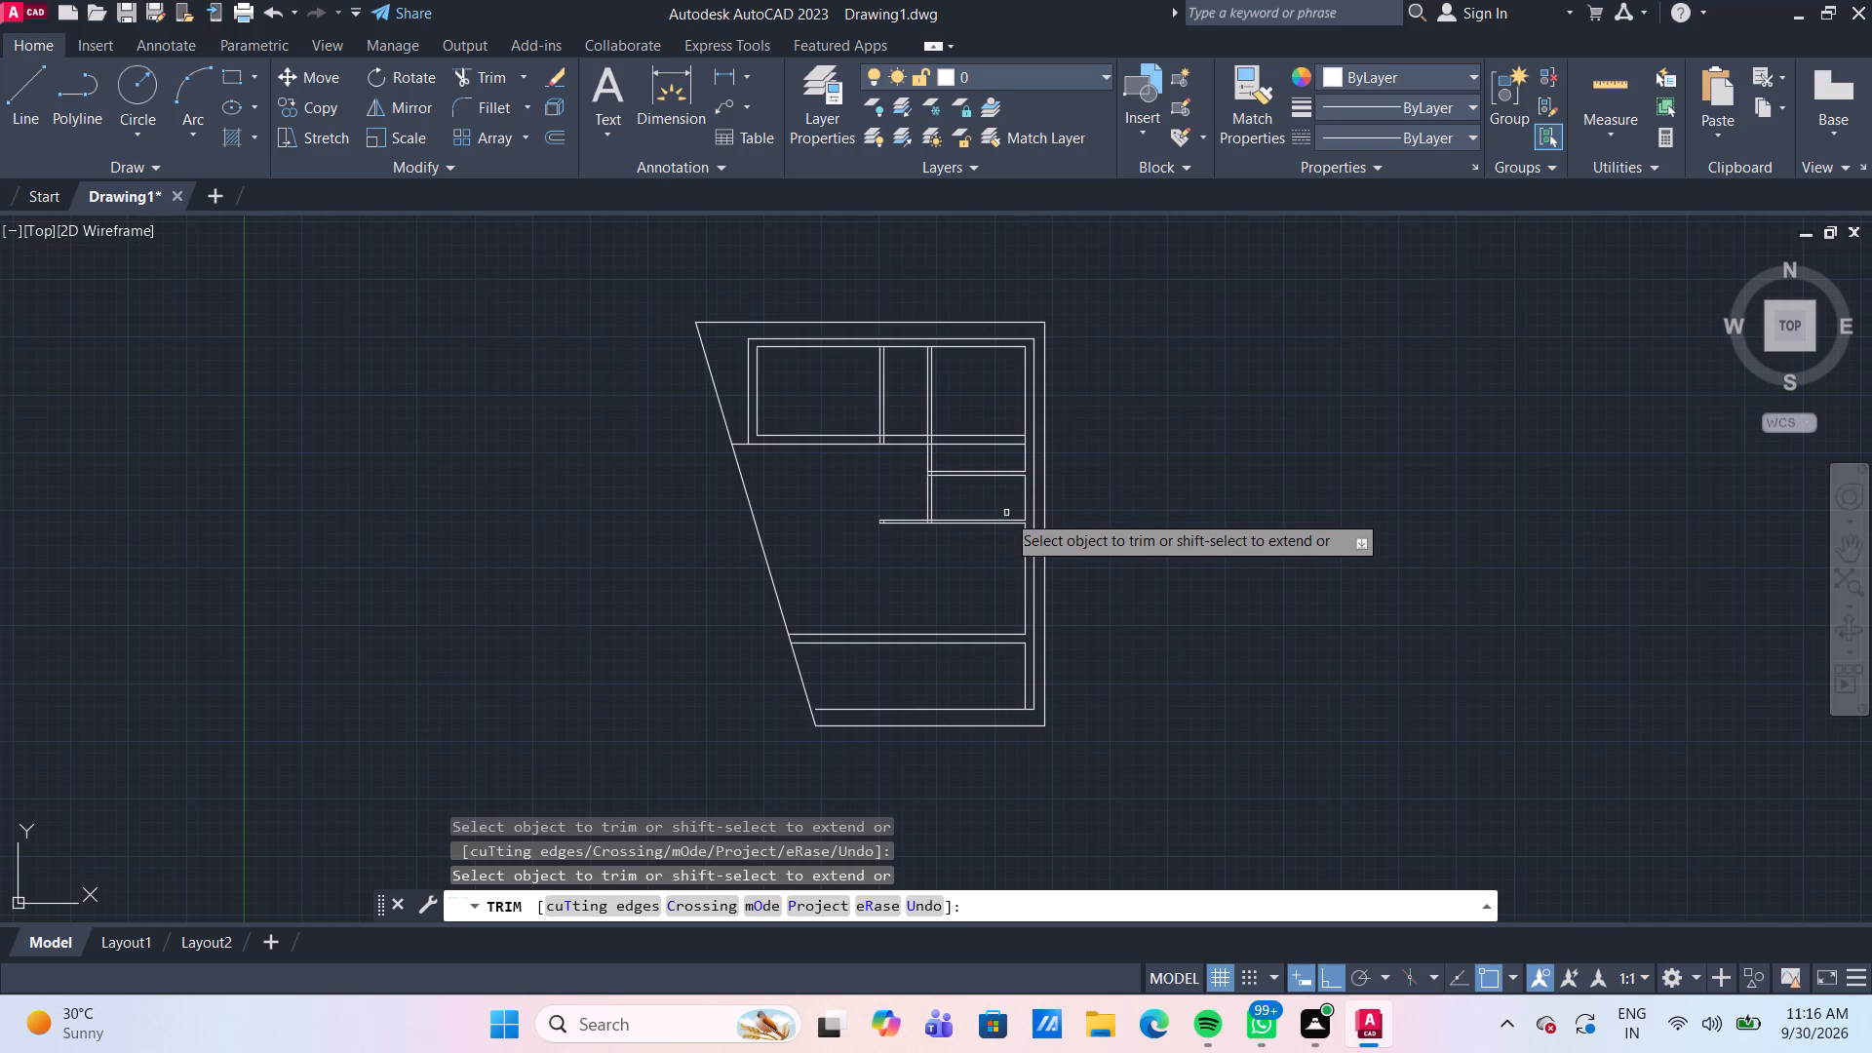
scroll(1006, 513, "up", 2)
middle_click_drag(958, 487, 906, 553)
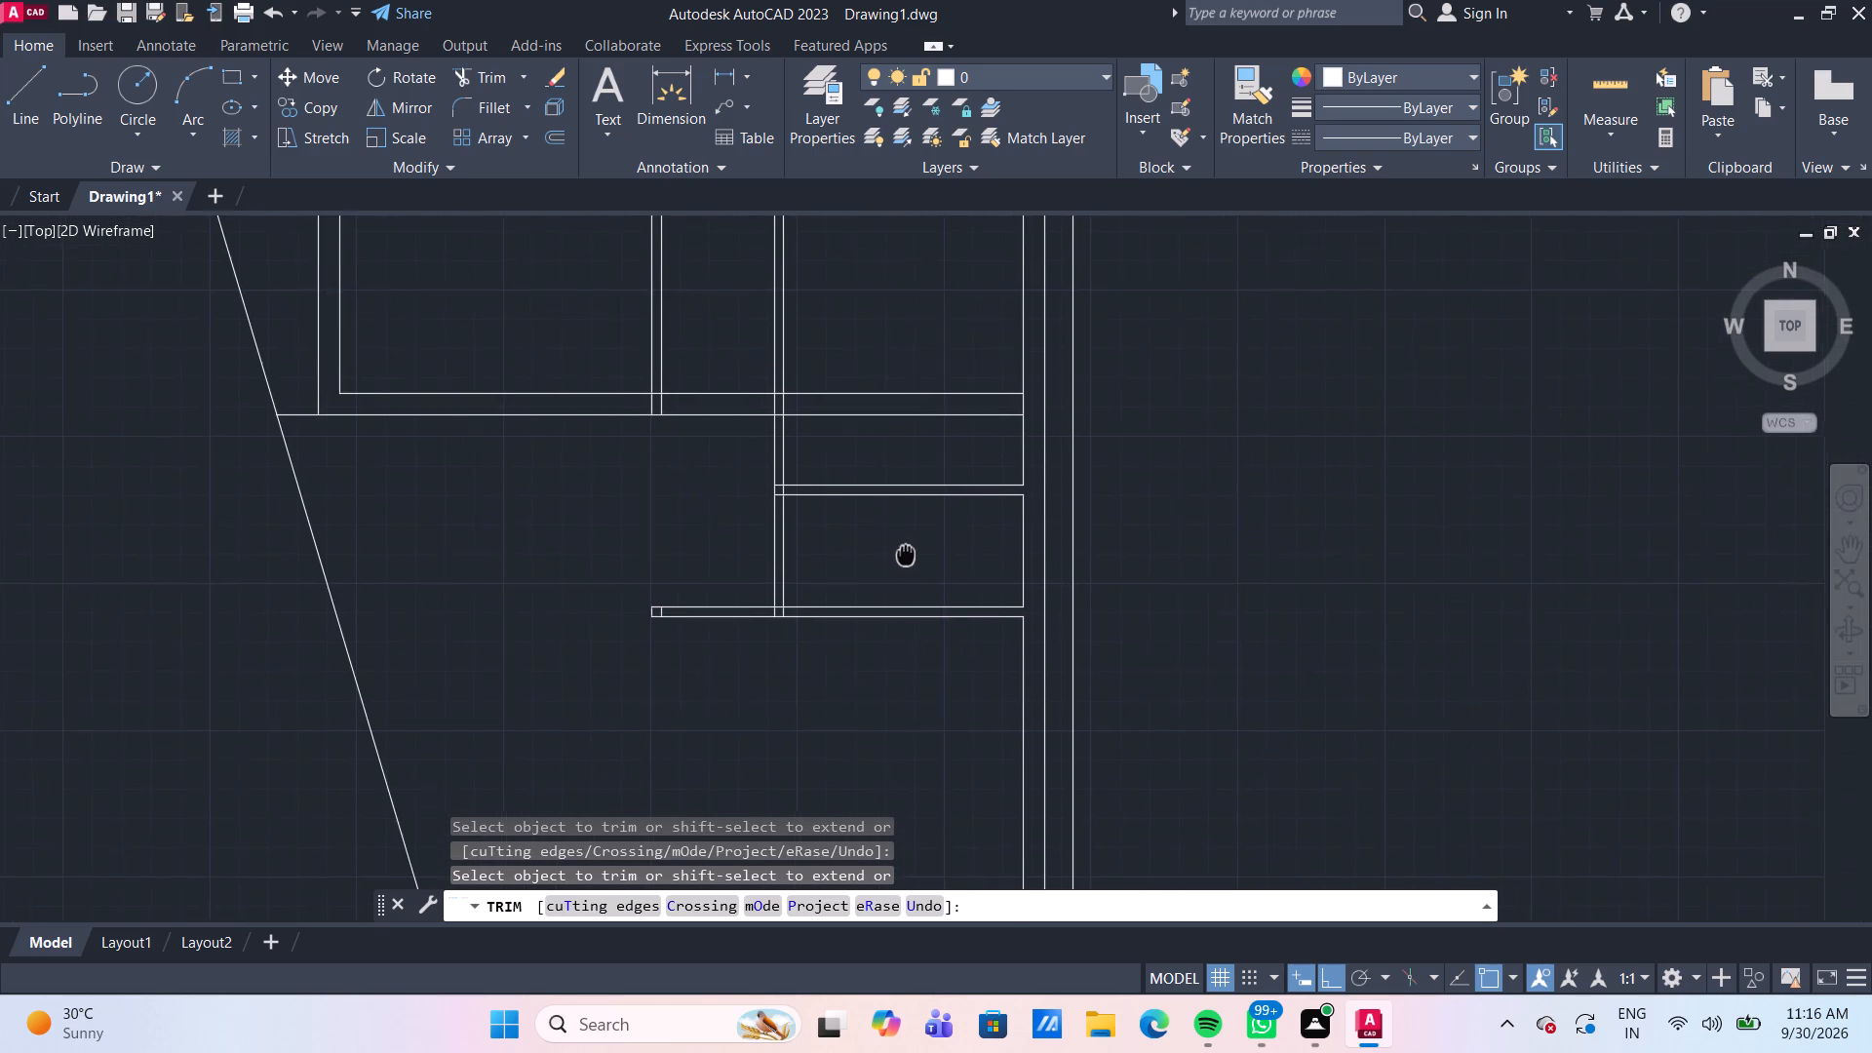
middle_click_drag(906, 553, 903, 578)
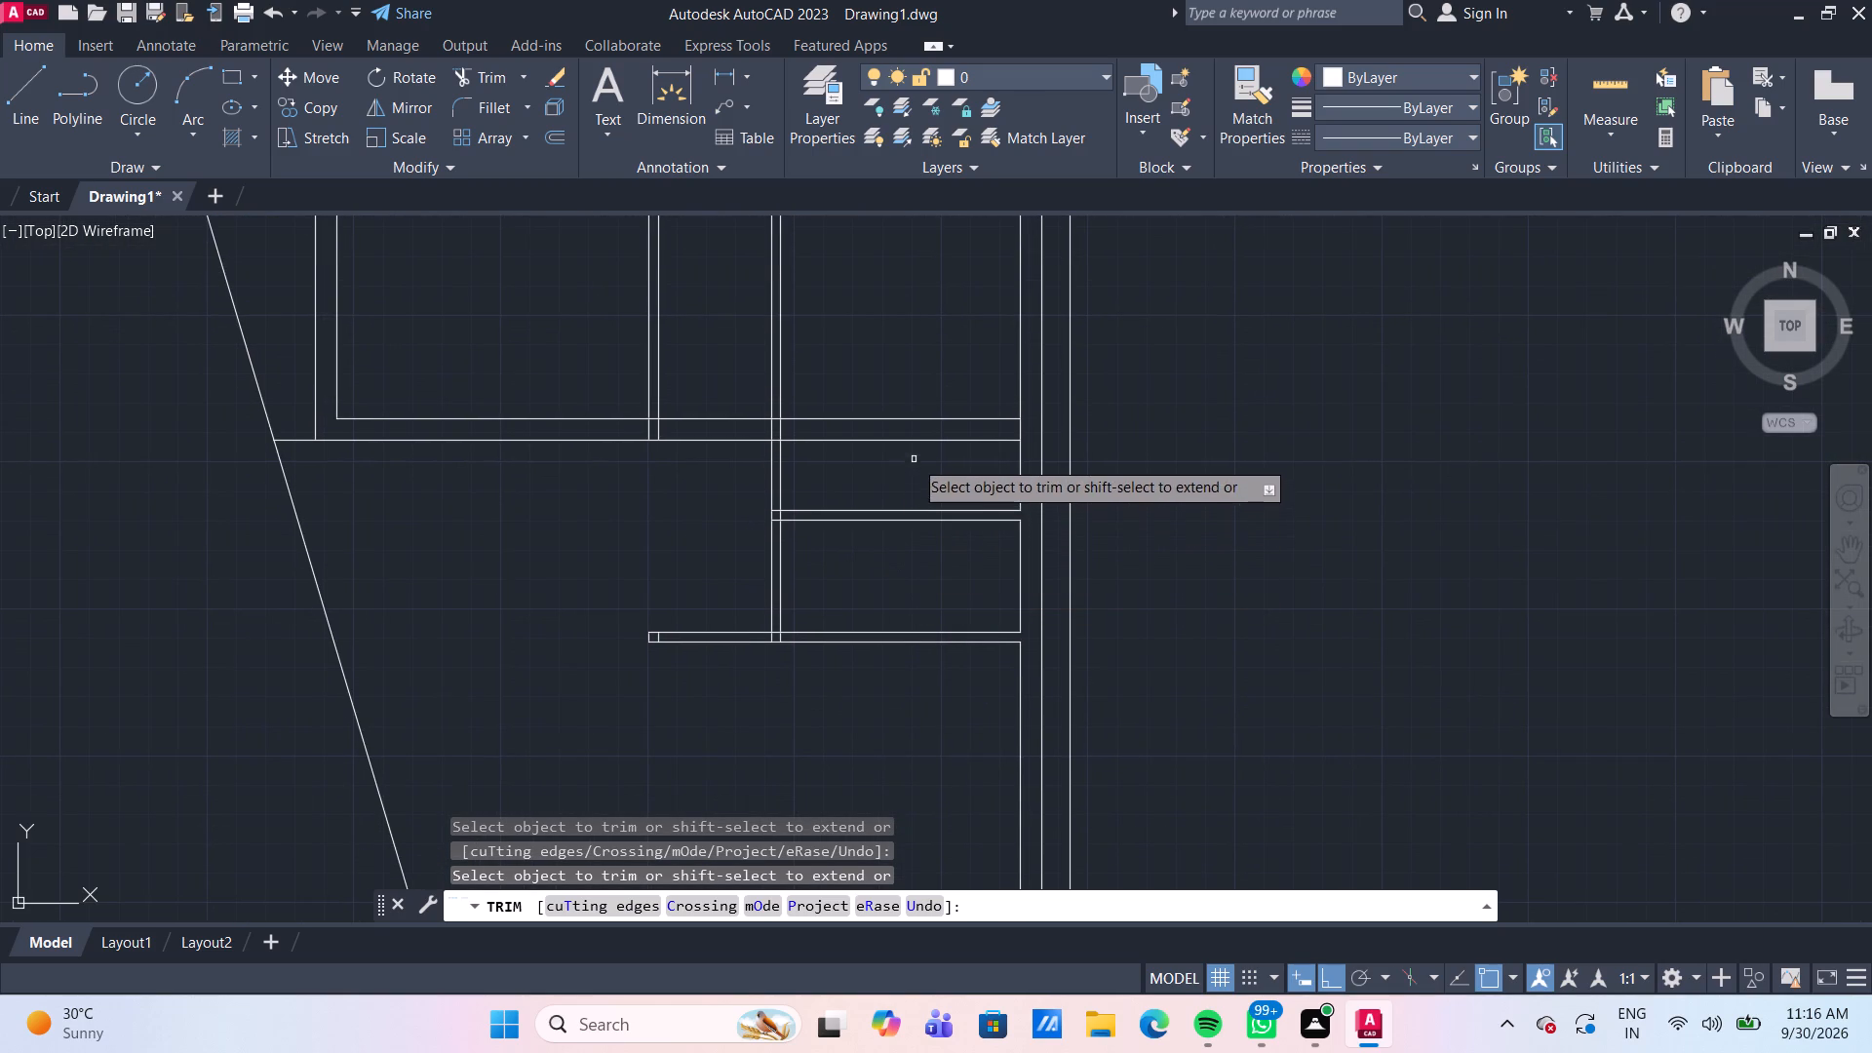
left_click(914, 459)
left_click(893, 366)
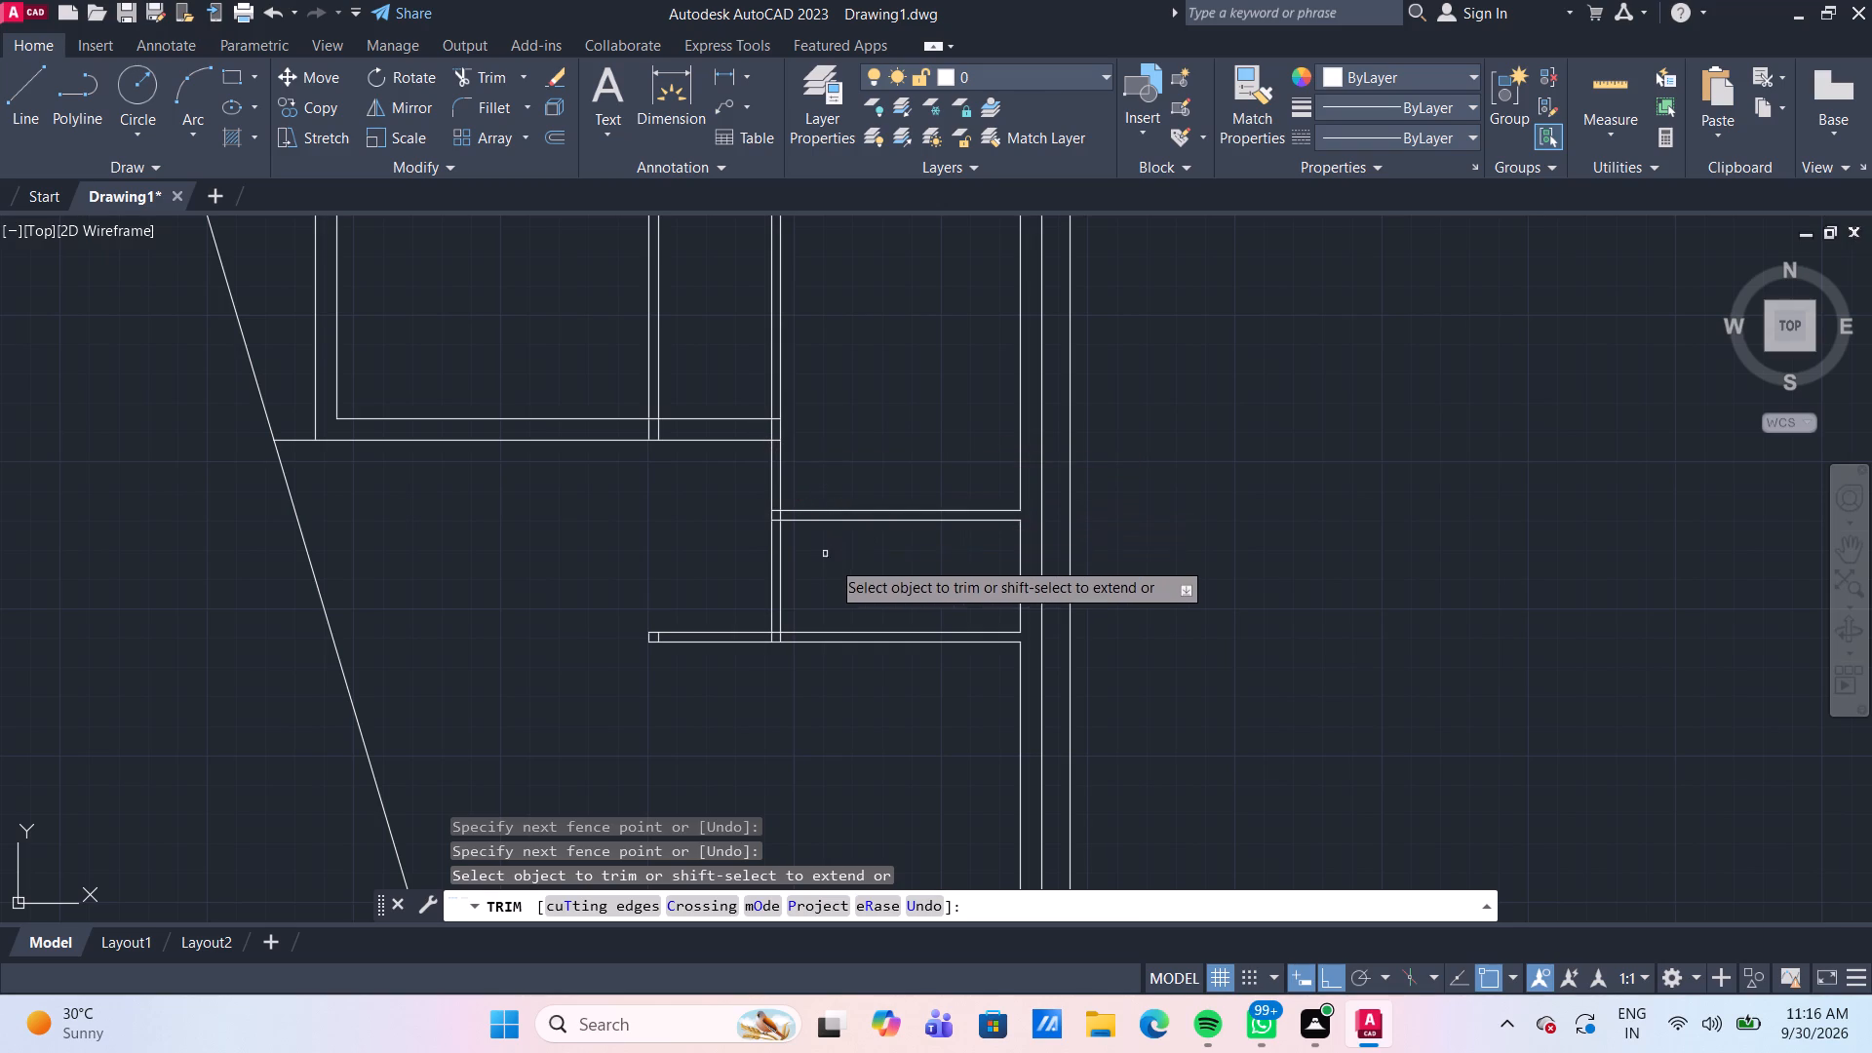
middle_click_drag(838, 561, 851, 542)
scroll(826, 478, "up", 3)
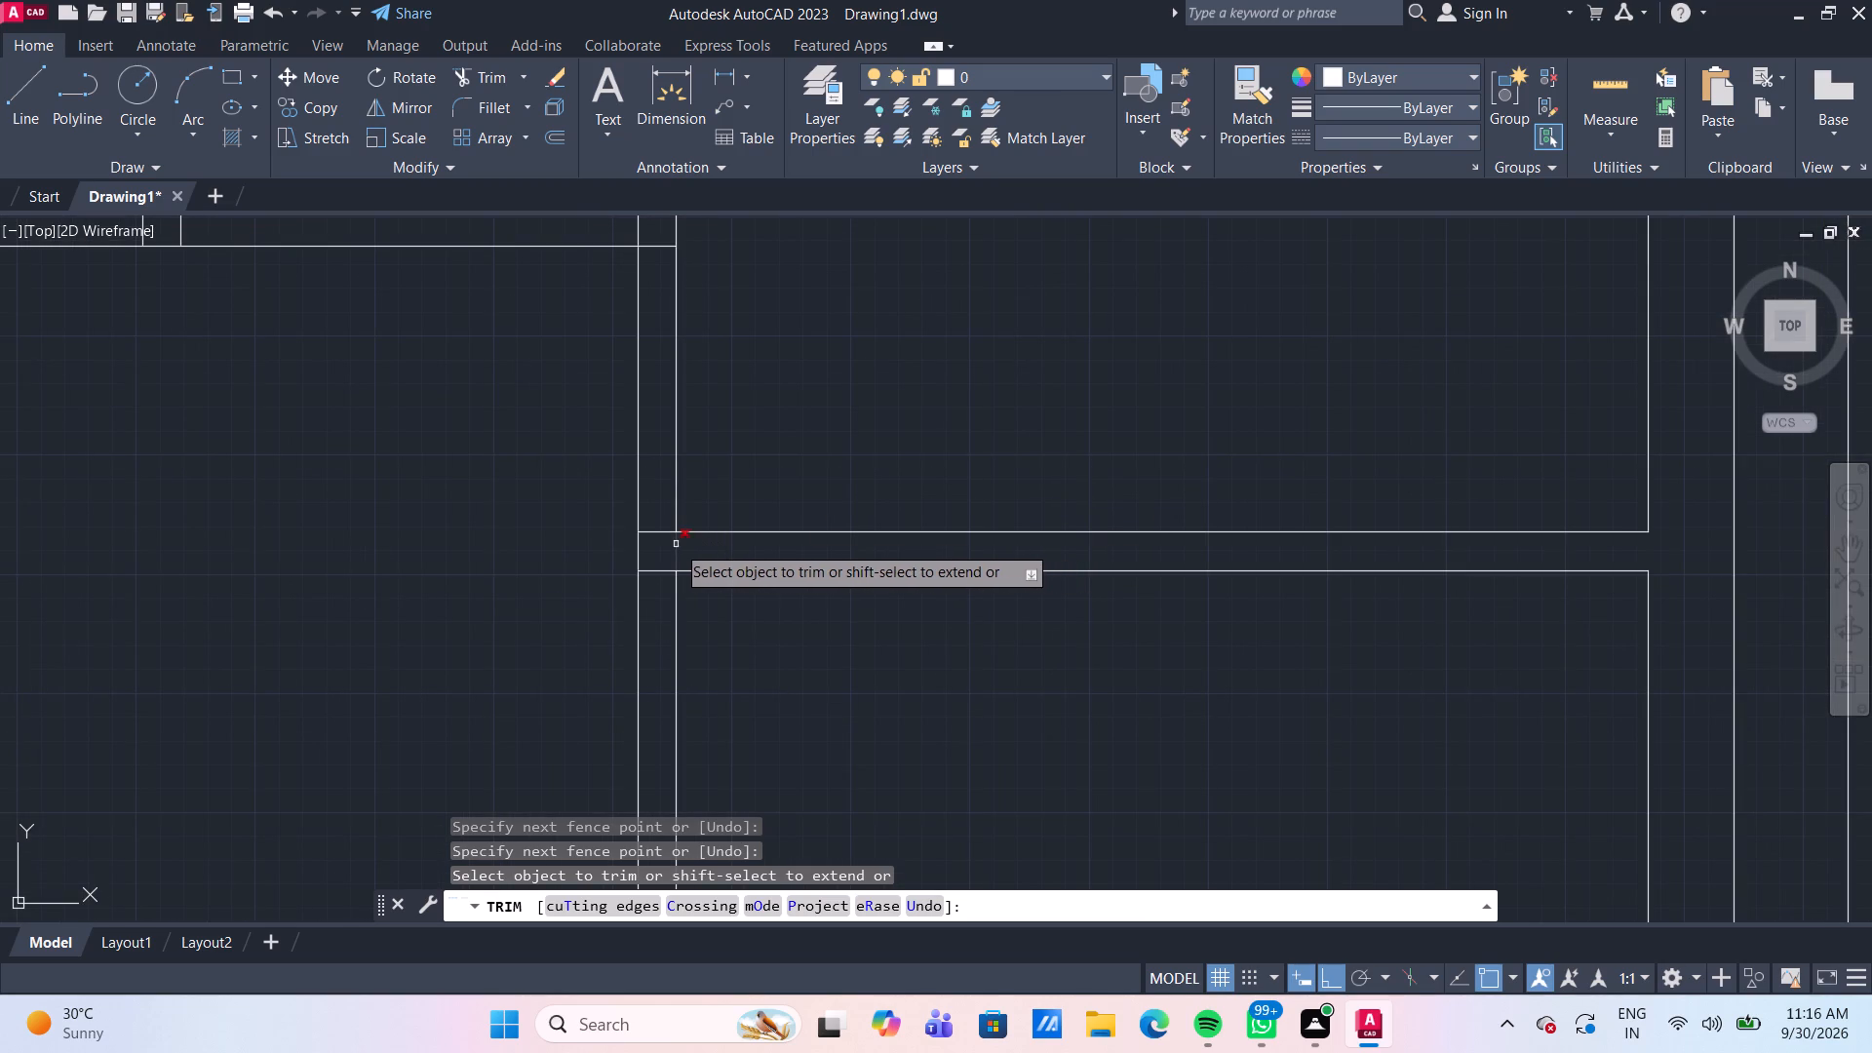
scroll(1318, 616, "down", 3)
middle_click_drag(1309, 654, 1247, 601)
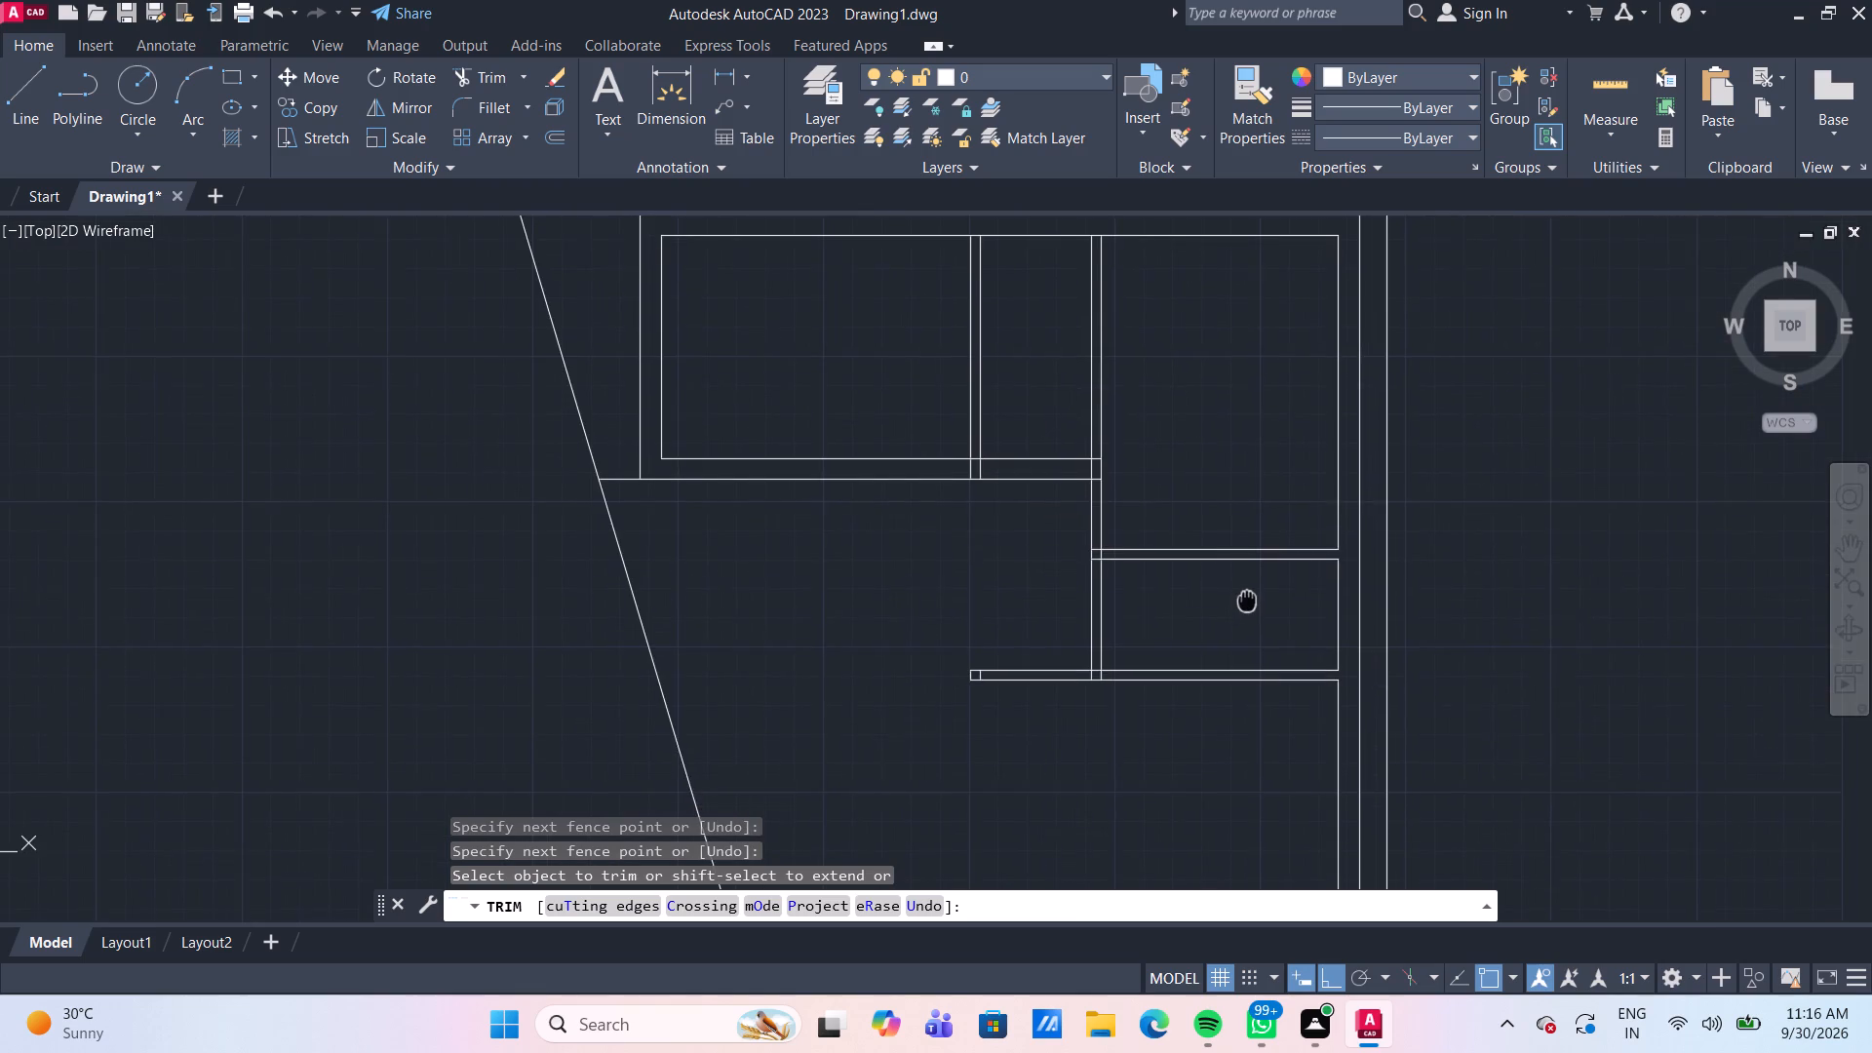
middle_click_drag(1247, 601, 1254, 566)
key("Escape")
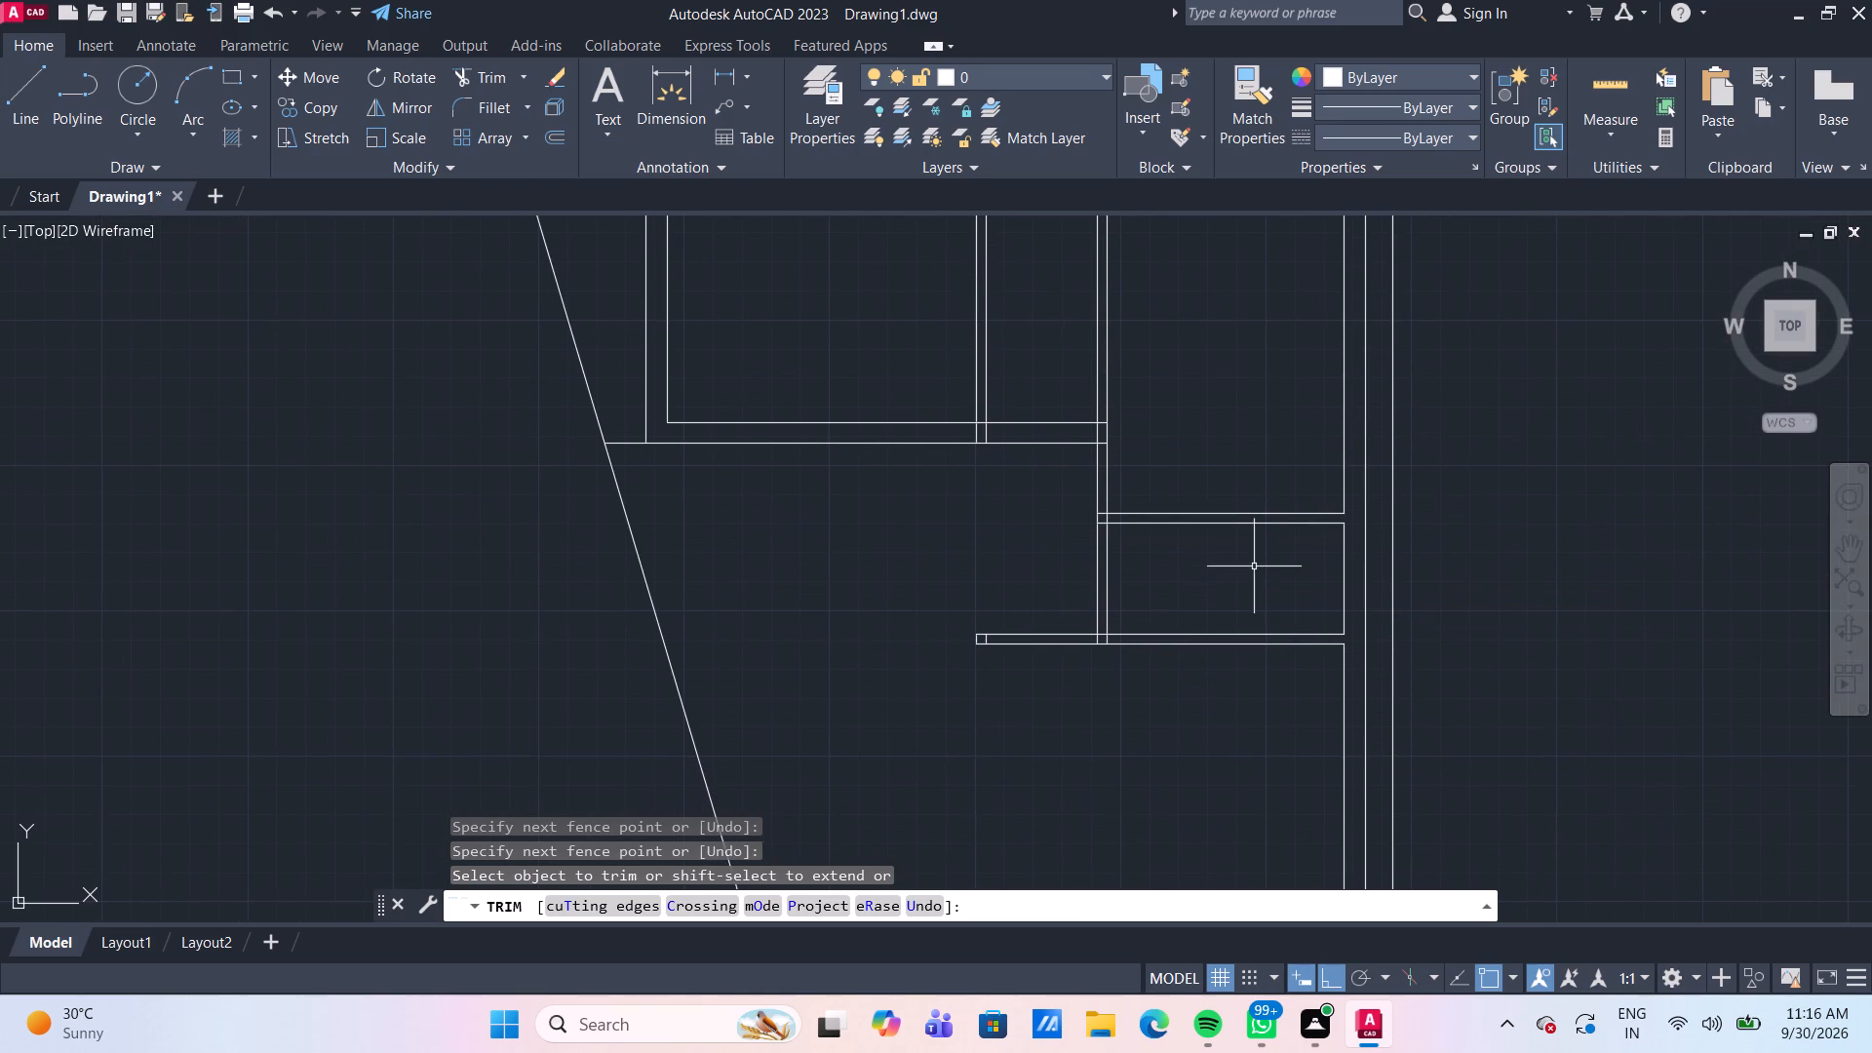
Offset the outer wall's inner line in the small room by 5'2" toward the second vertical partition.
key("o")
key("Return")
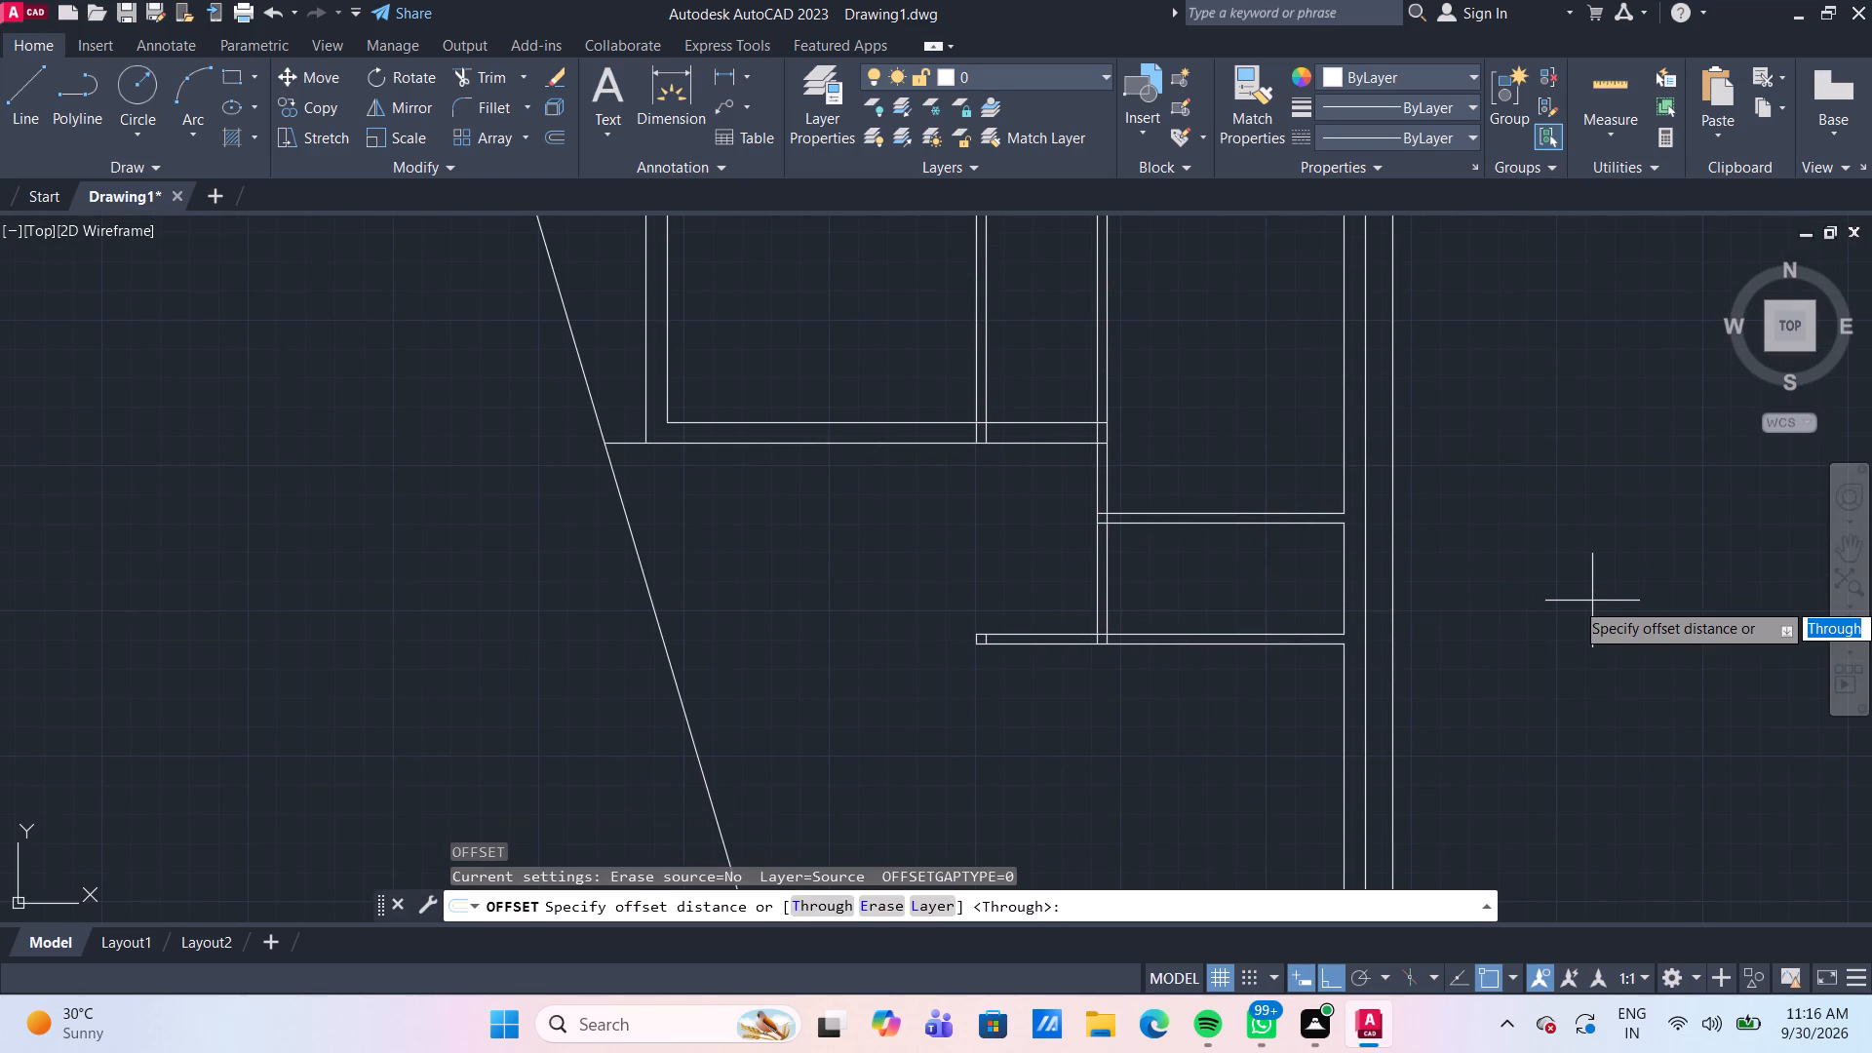
key("Return")
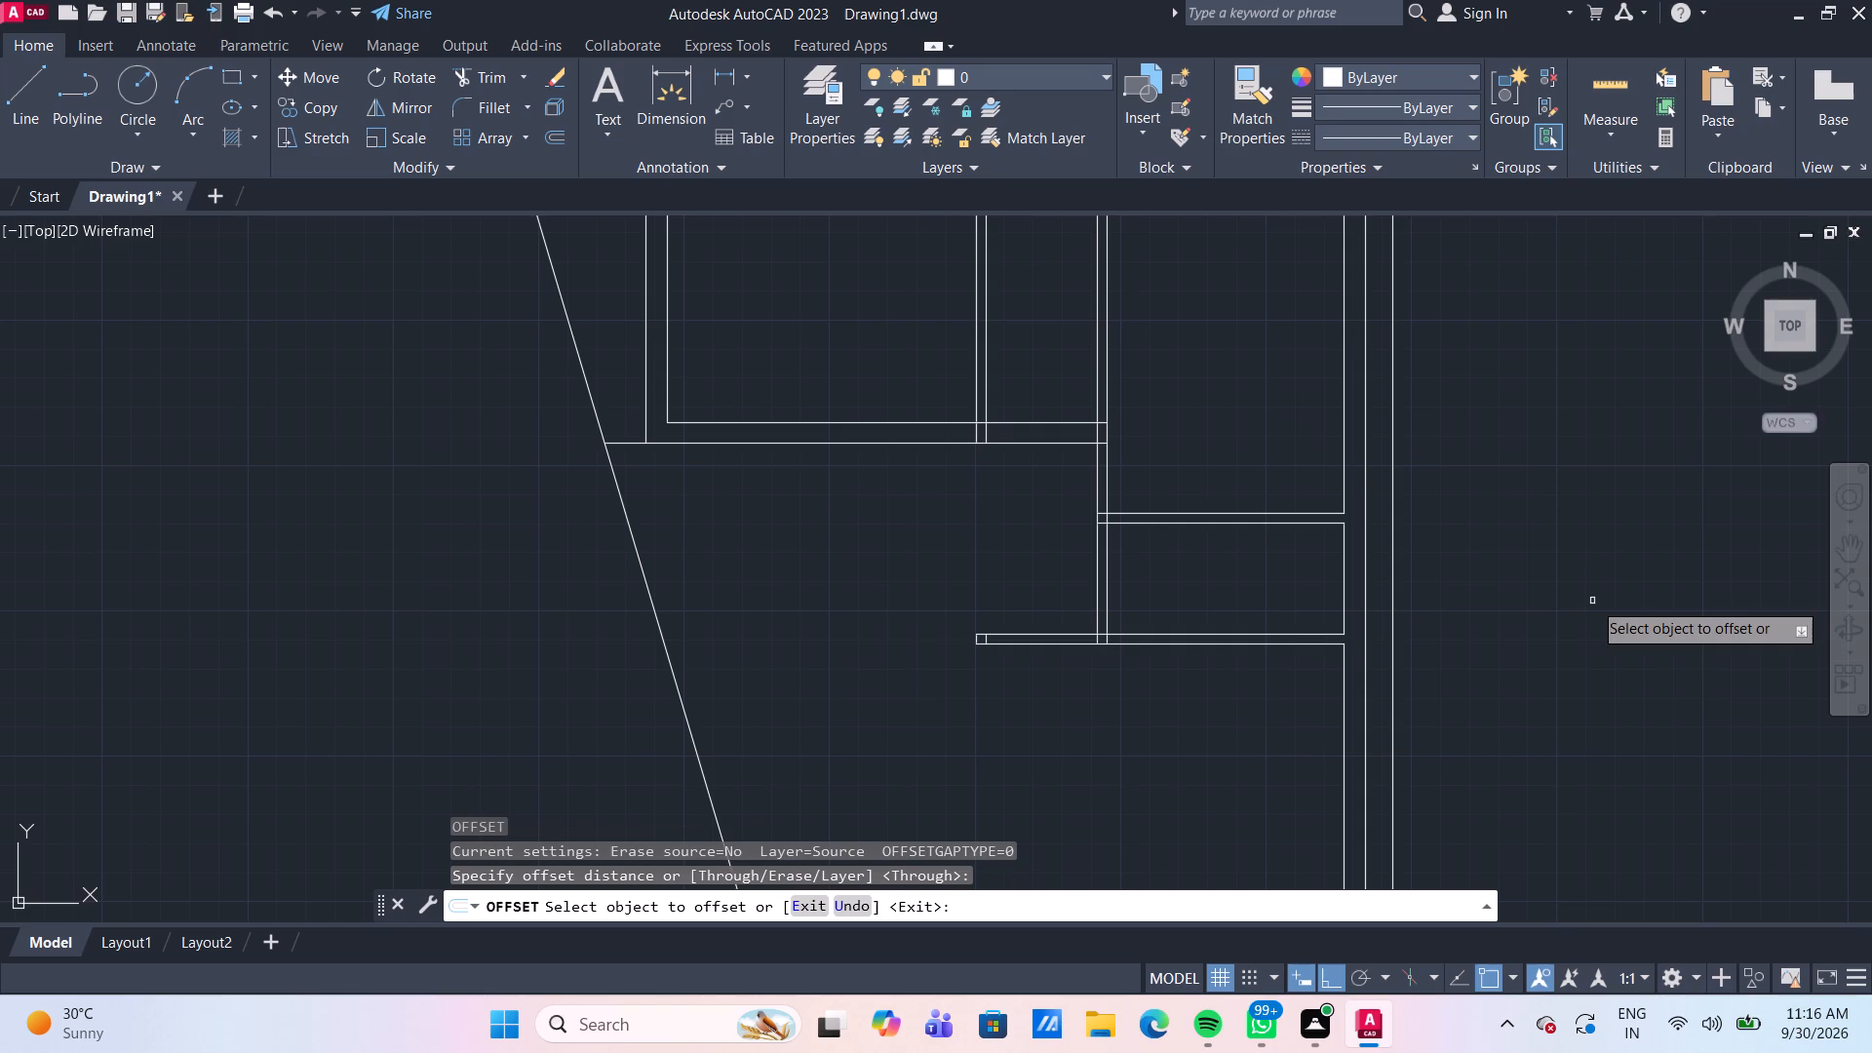
left_click(1342, 570)
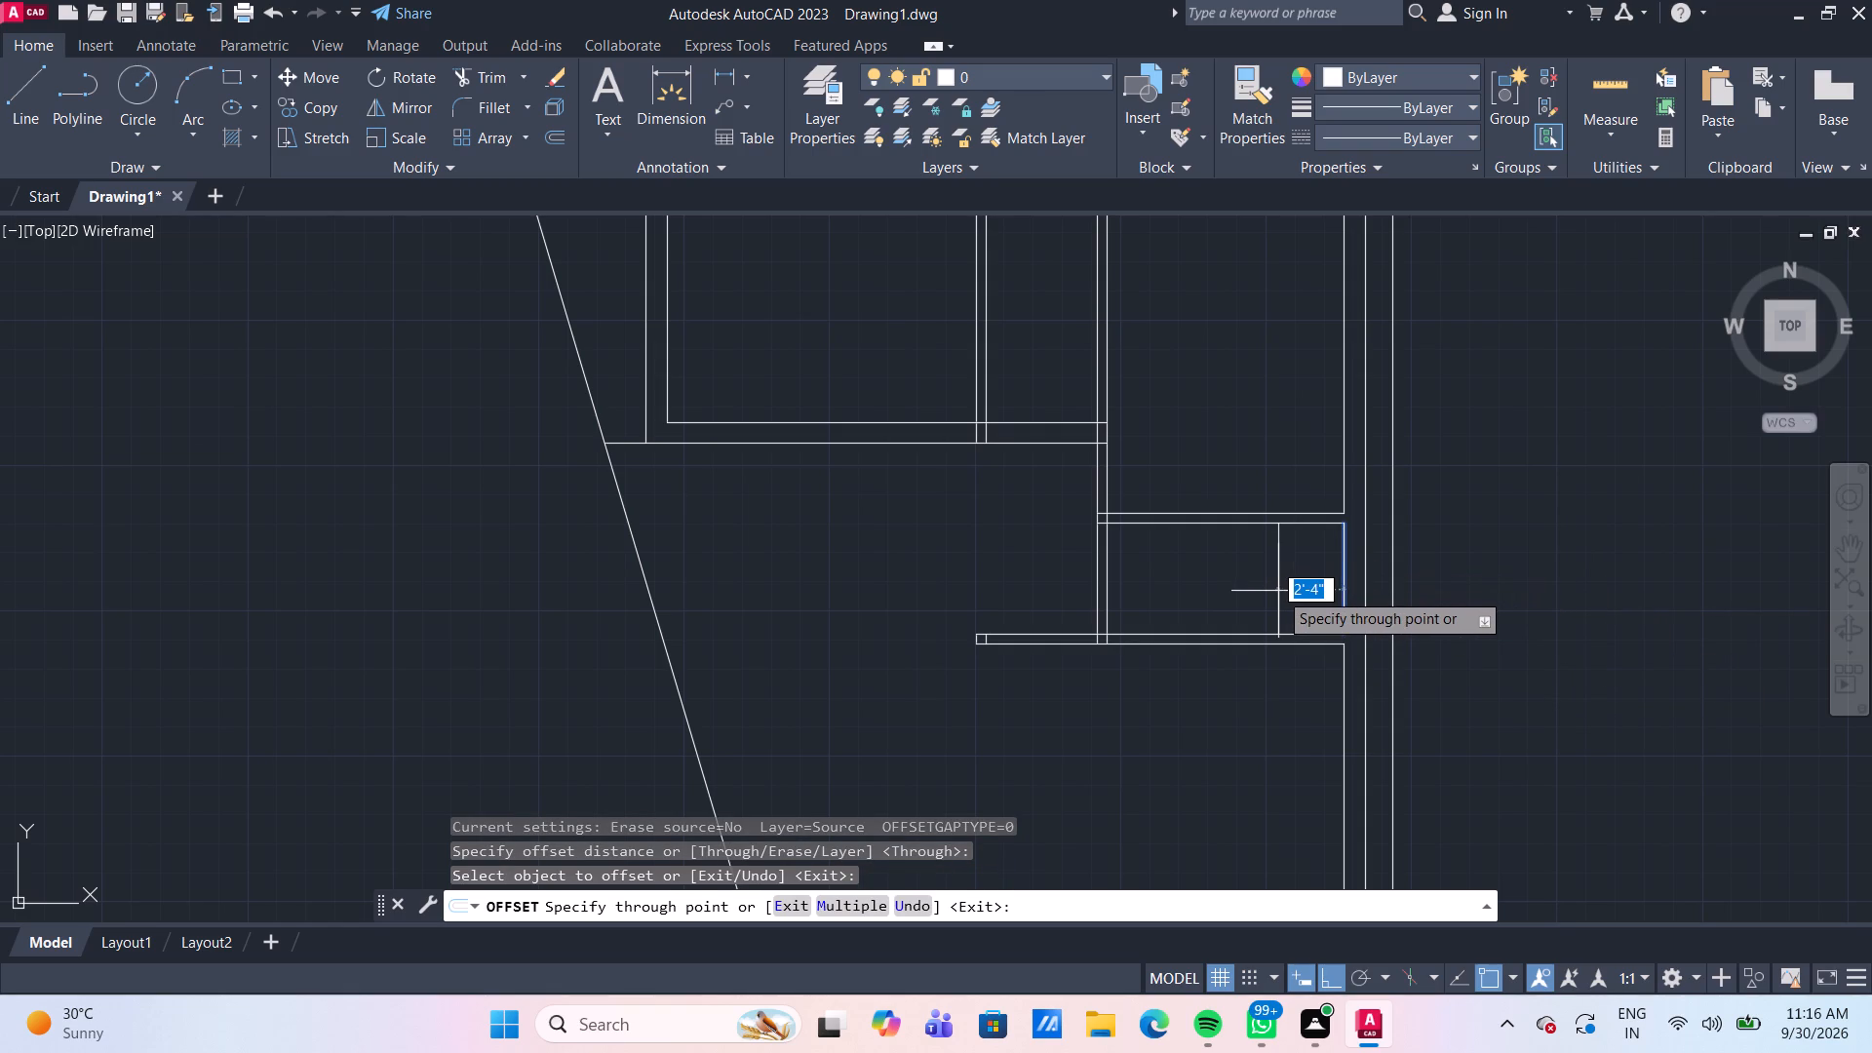
type("5'2\"")
key("Return")
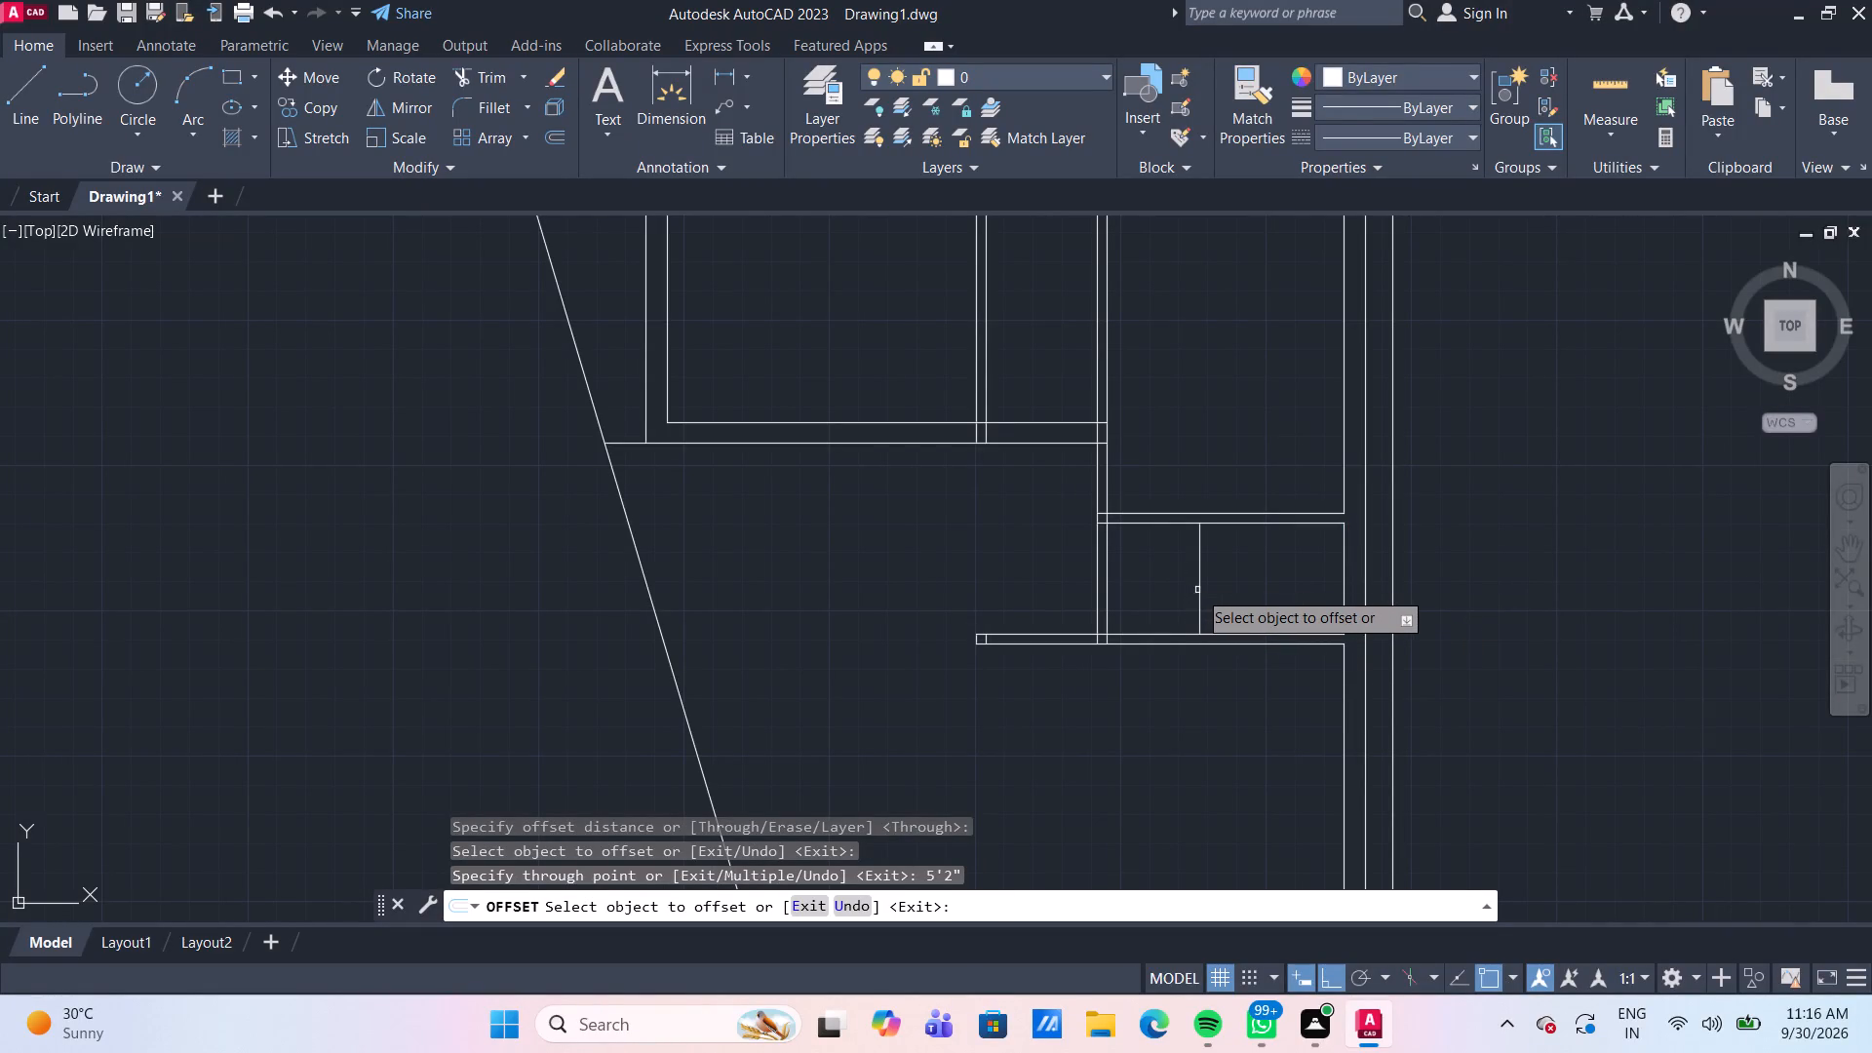
Offset the new vertical line in the small room by 4" toward the second vertical partition to form a partition.
scroll(1197, 590, "down", 1)
scroll(1197, 590, "up", 1)
left_click(1197, 590)
type("4\"")
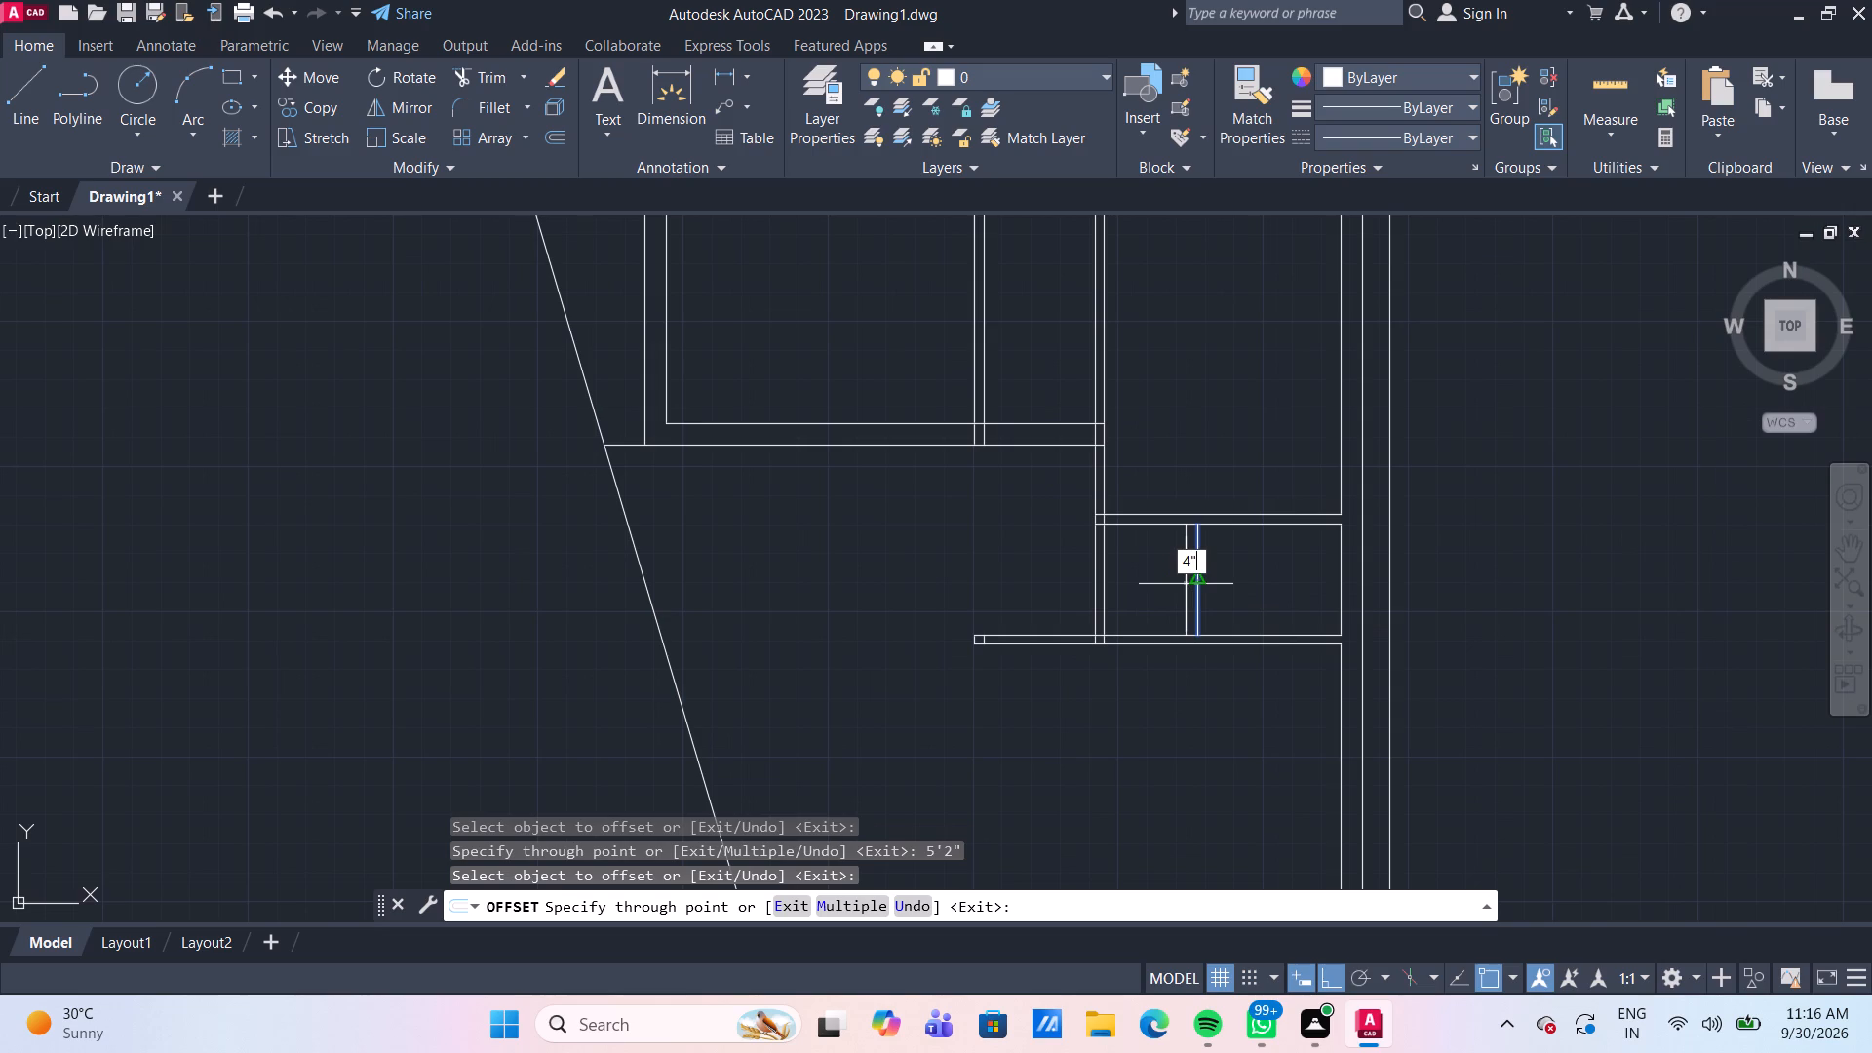
key("Return")
key("Escape")
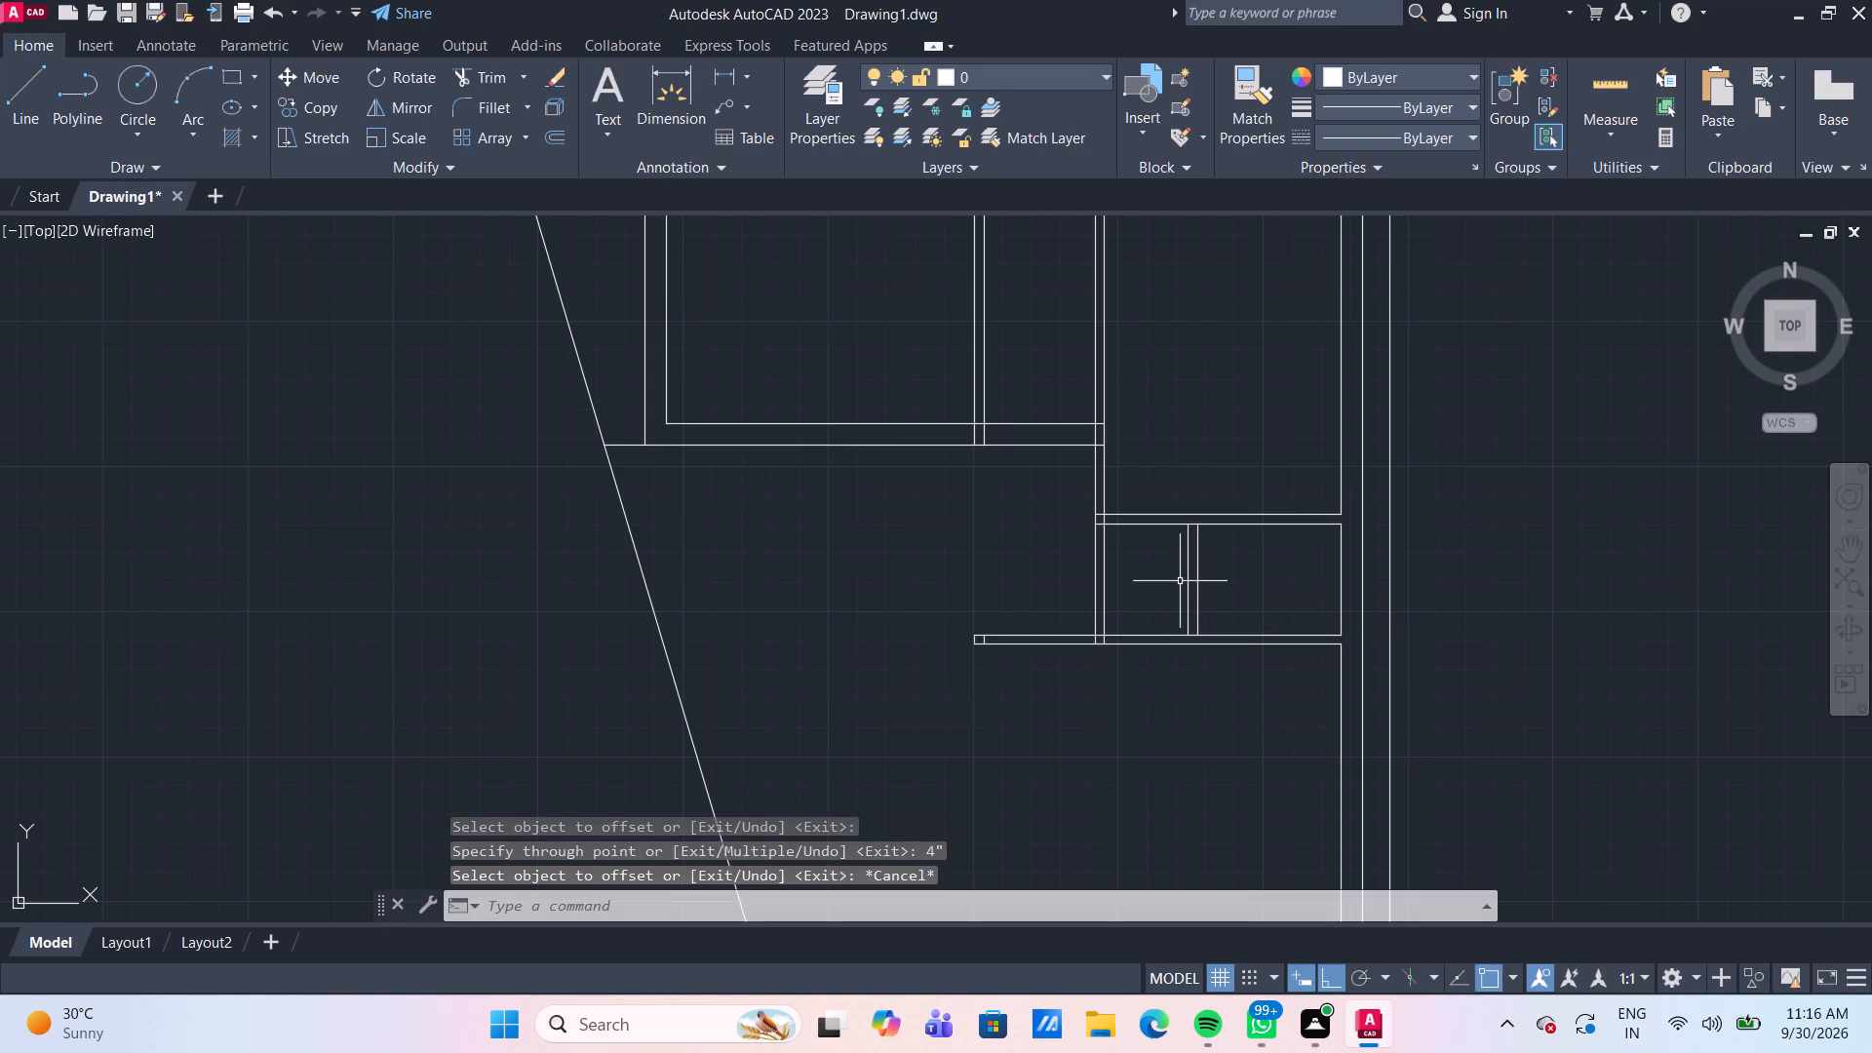
Trim the second vertical partition pair between the two horizontal partitions.
type("TR")
key("Return")
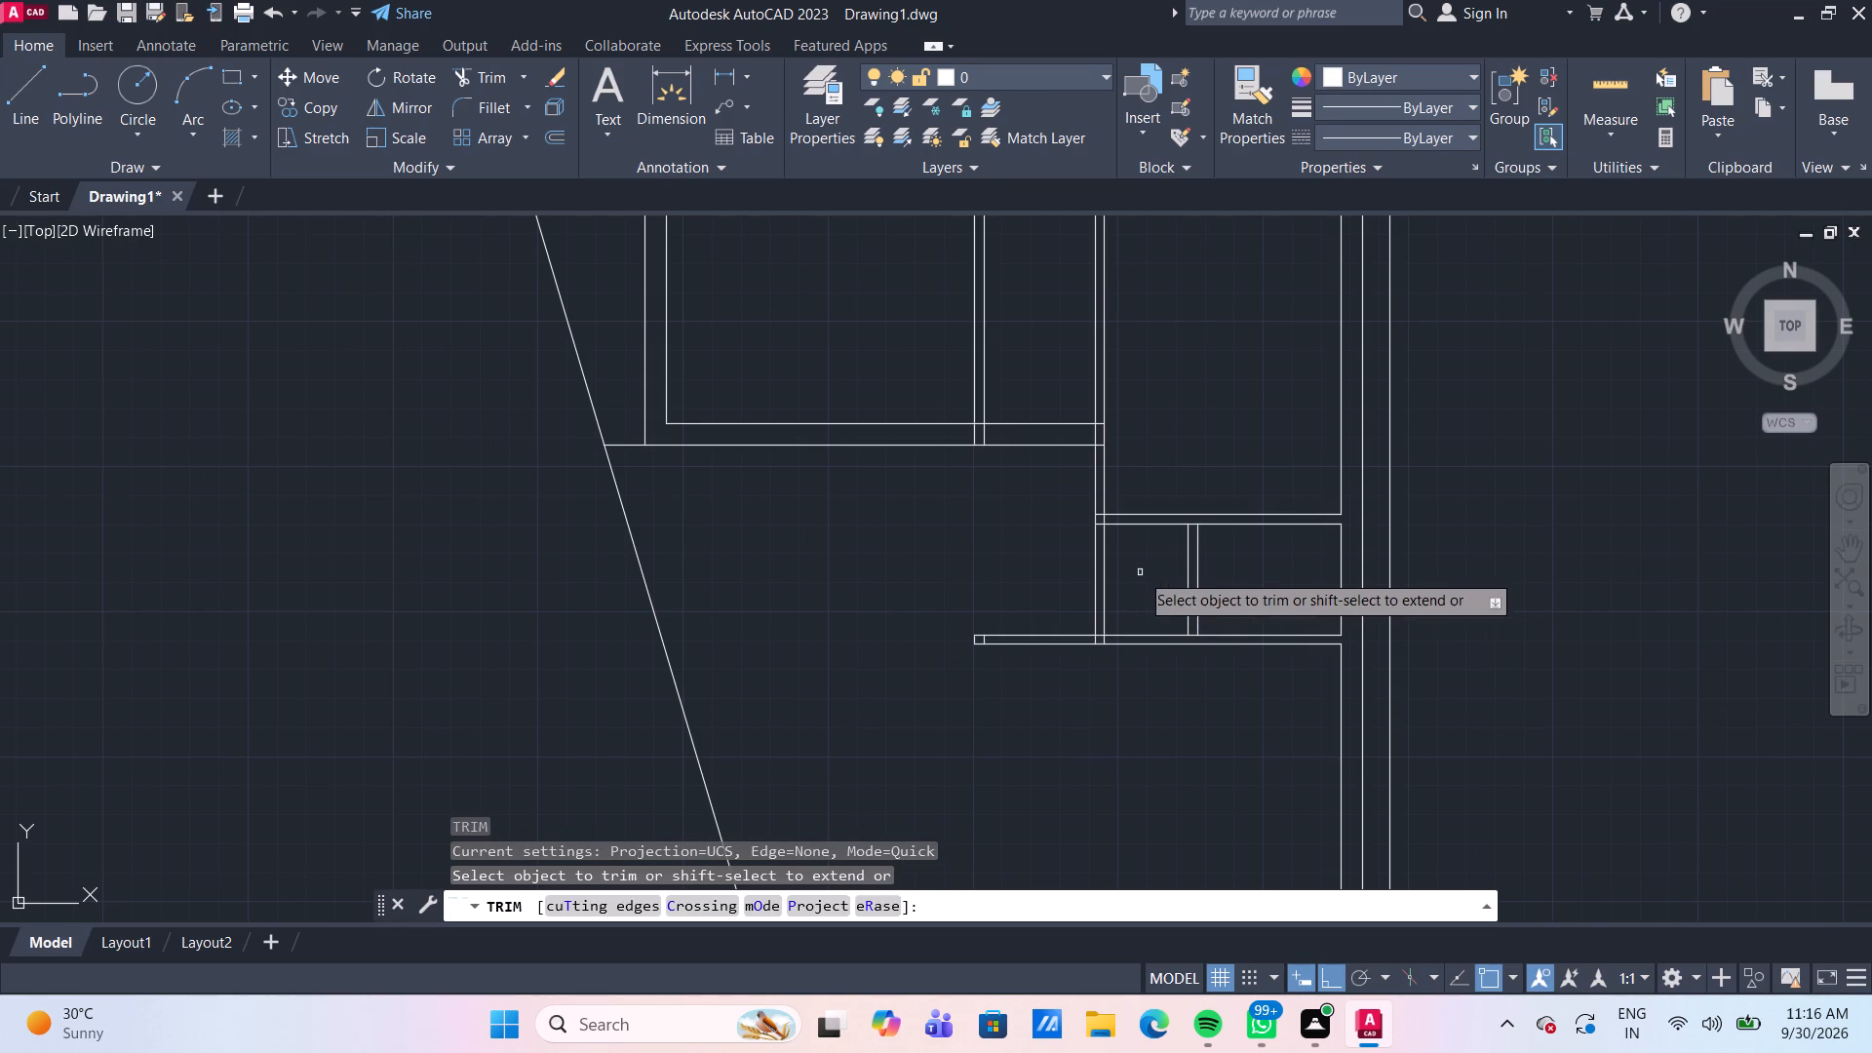
left_click(1122, 597)
left_click(1074, 578)
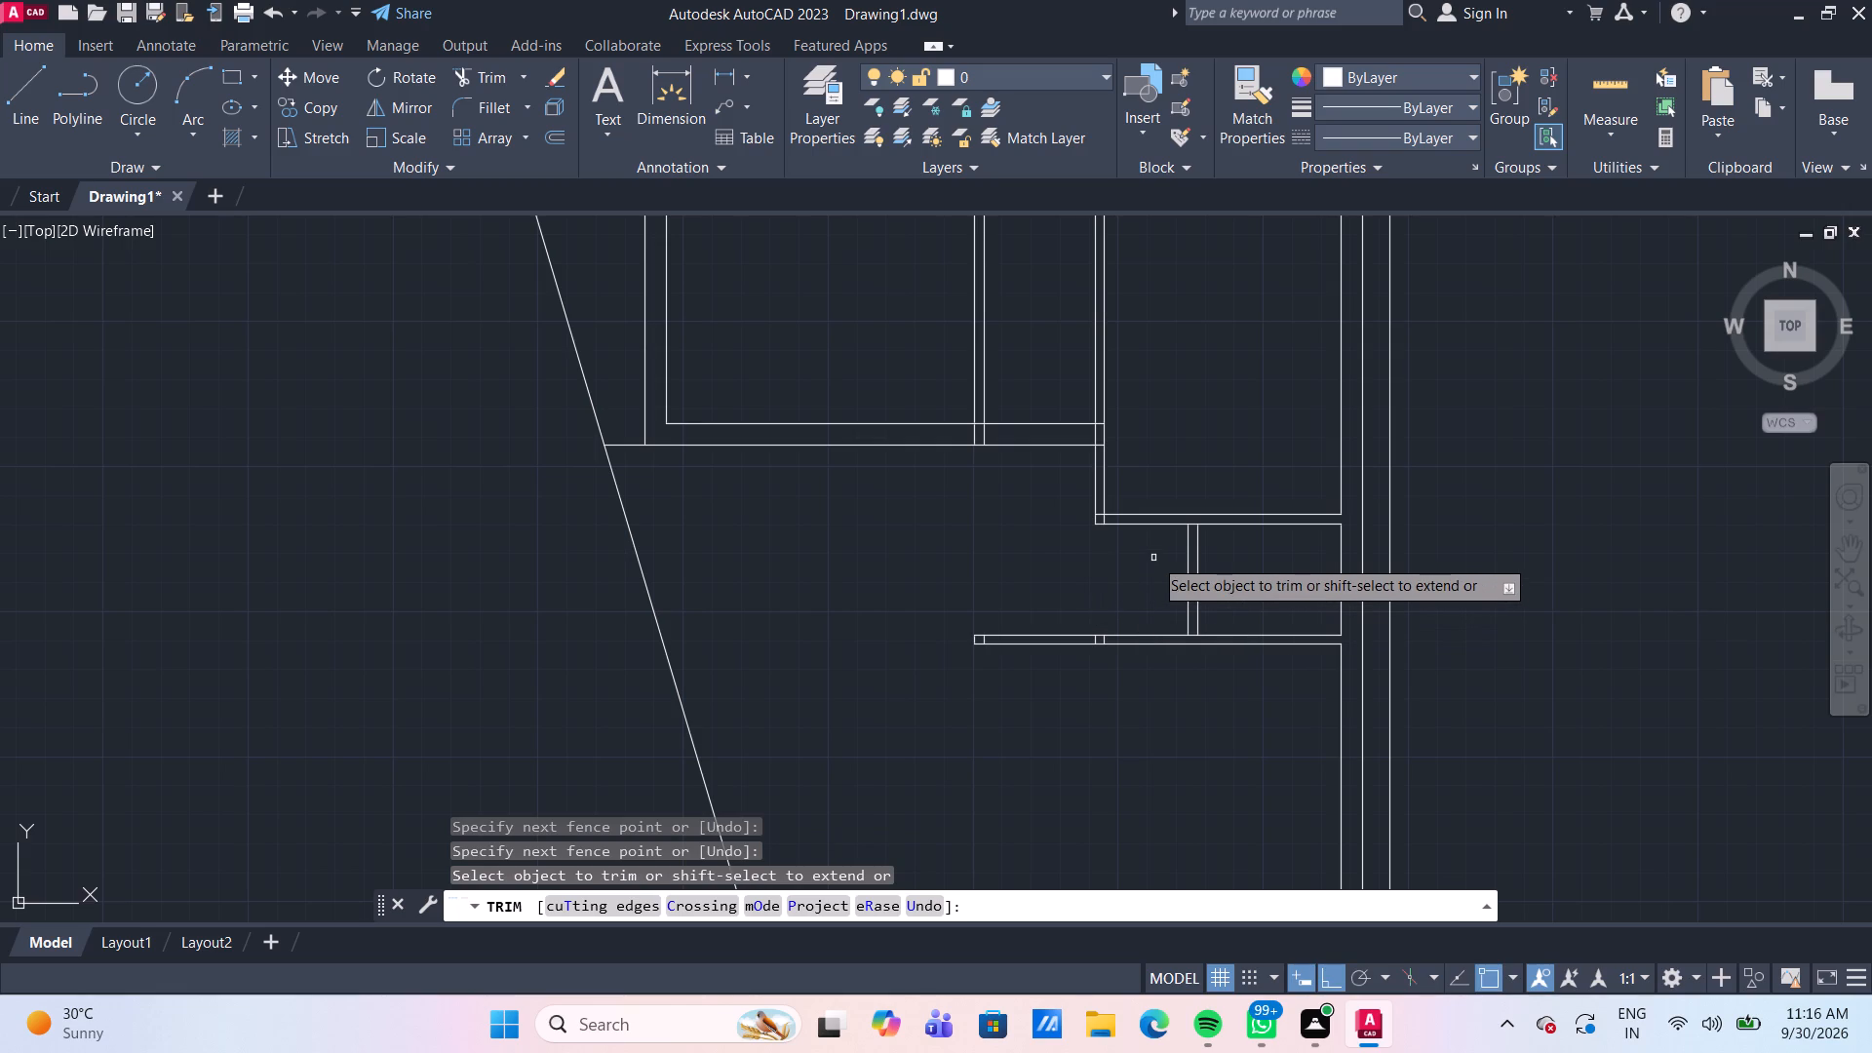
Join the new 4" partition to the horizontal partitions above and below by extending its lines and trimming the segments across the junctions.
scroll(1144, 553, "up", 1)
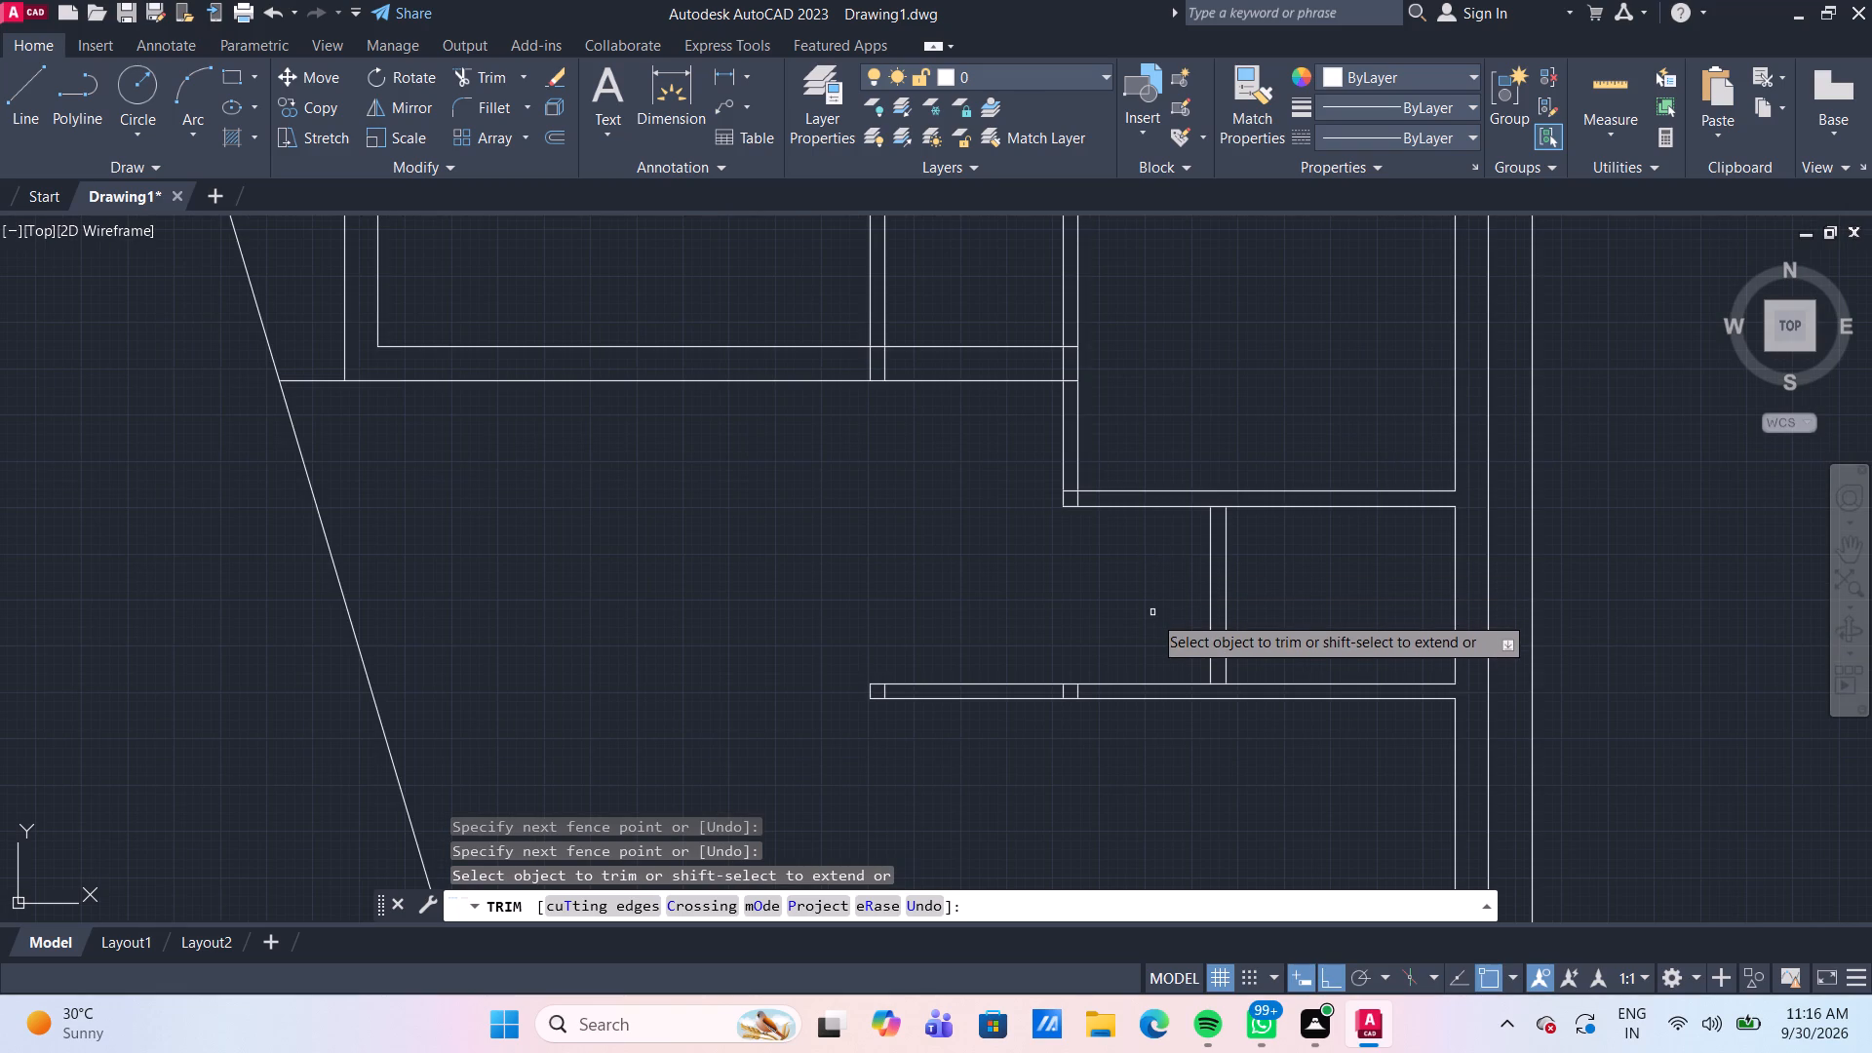
left_click(1208, 565, "shift")
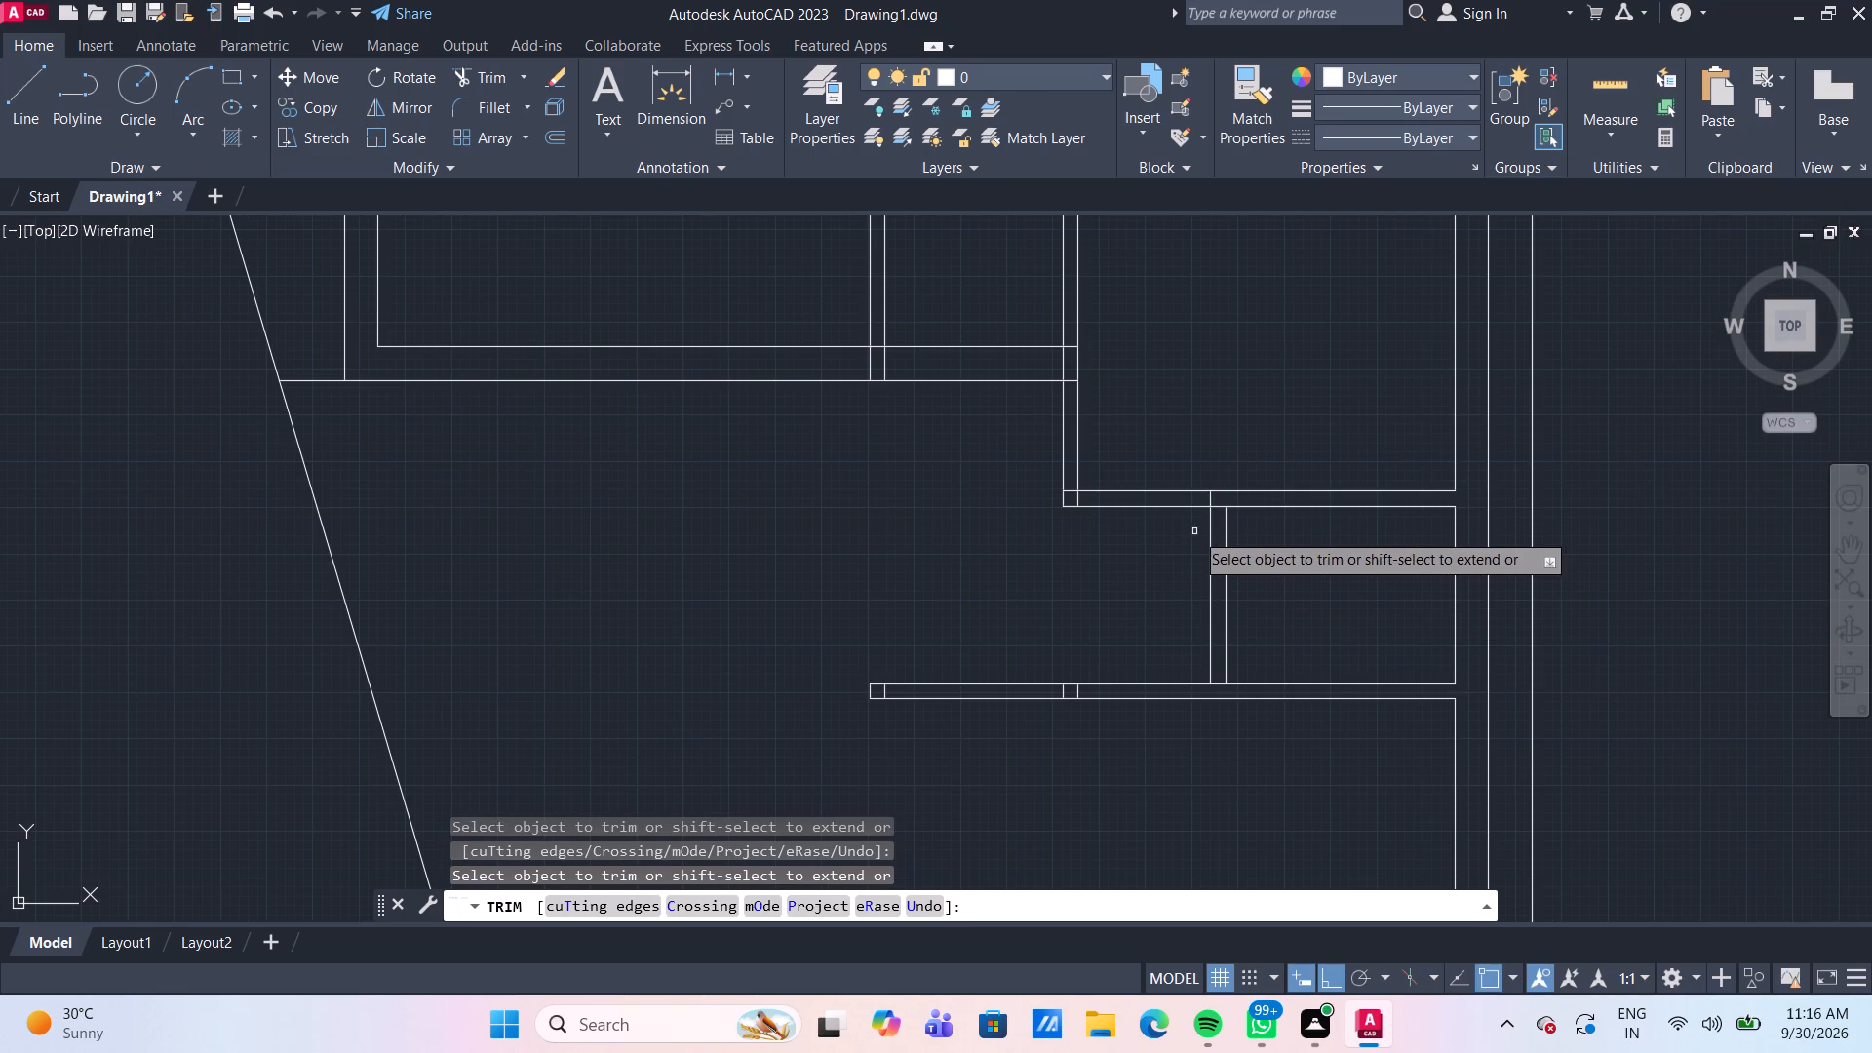
left_click(1218, 508)
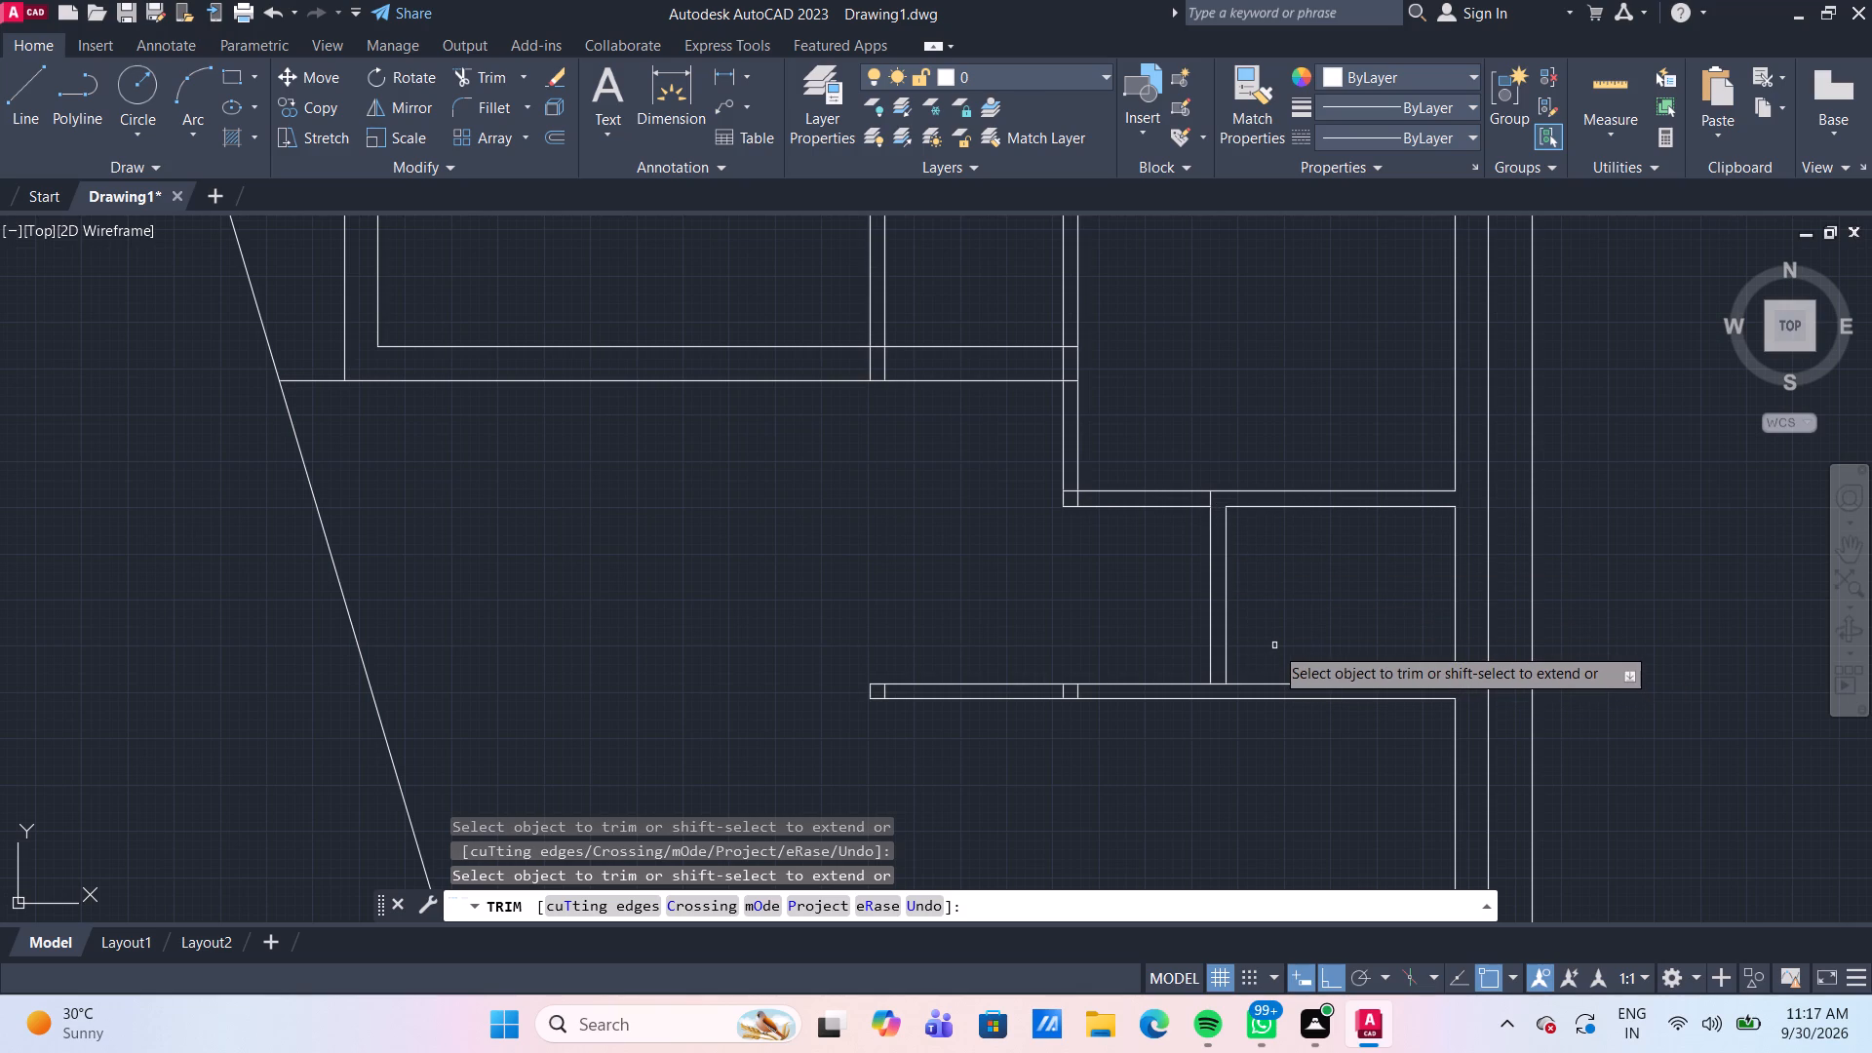
left_click(1210, 666, "shift")
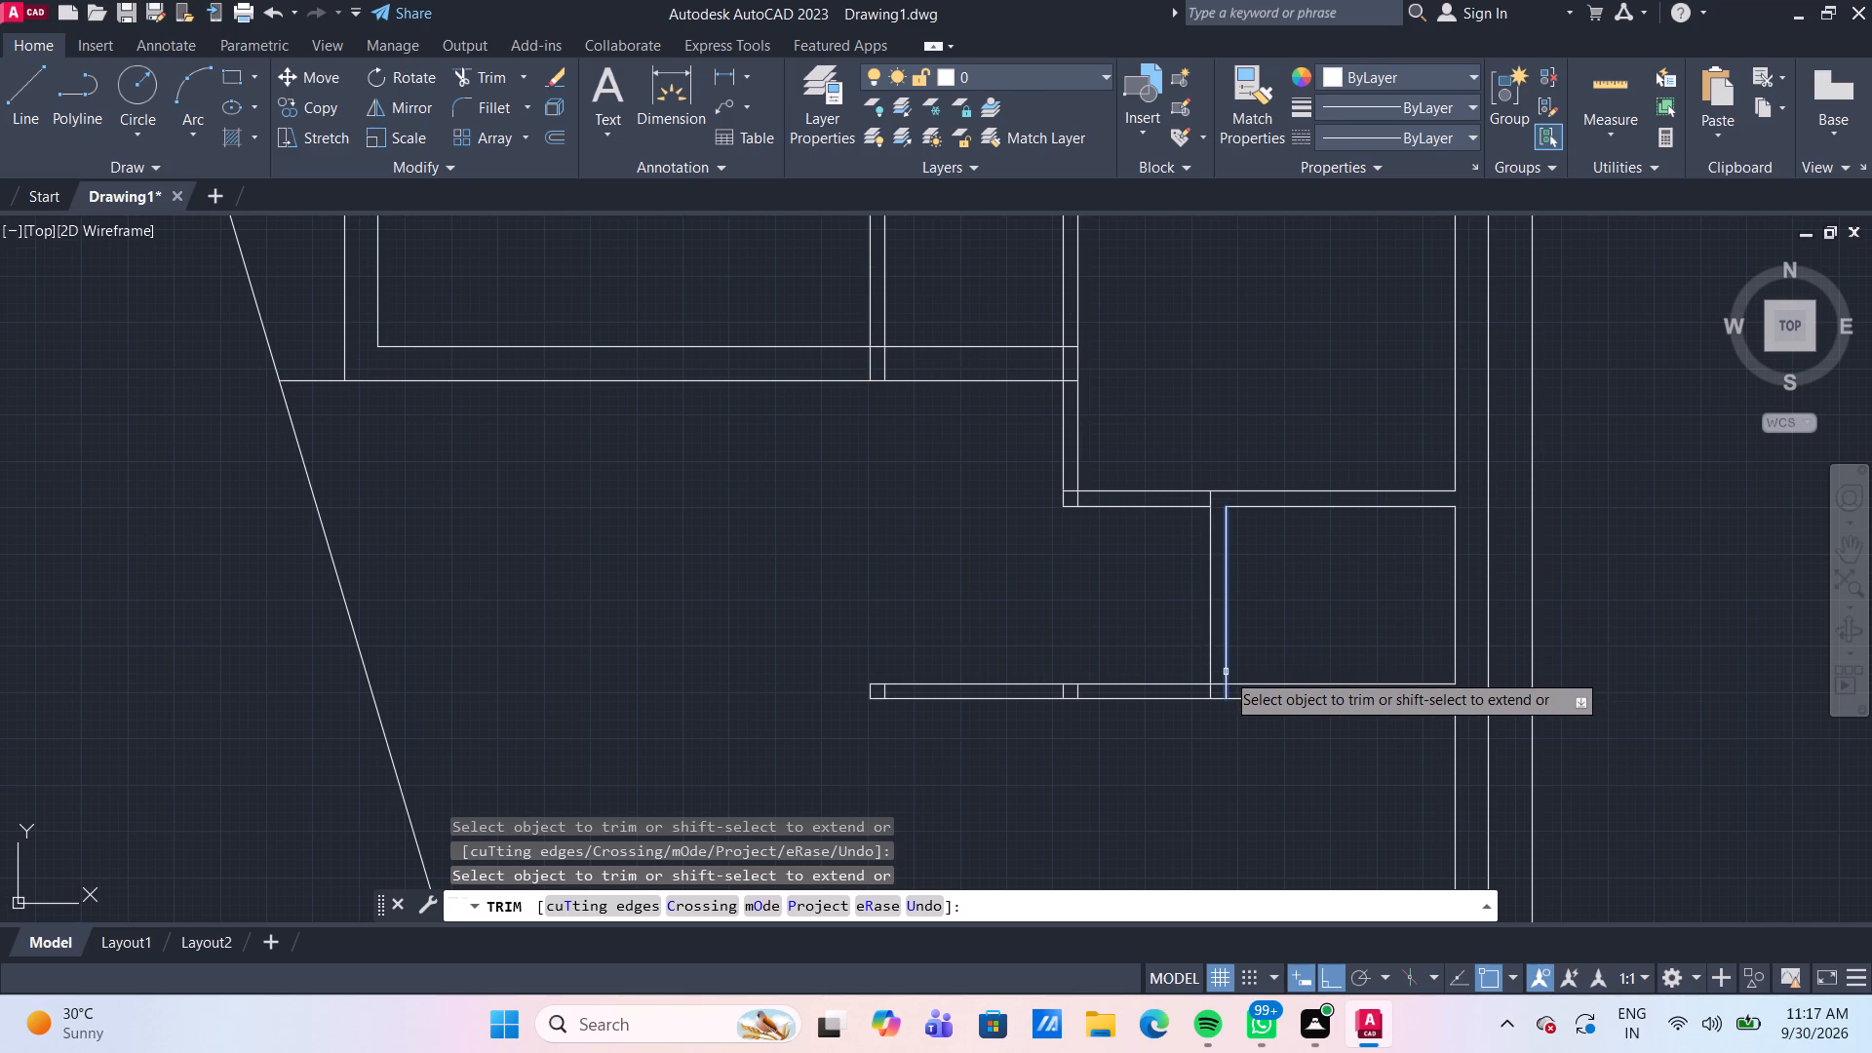
left_click(1226, 672, "shift")
left_click(1221, 686)
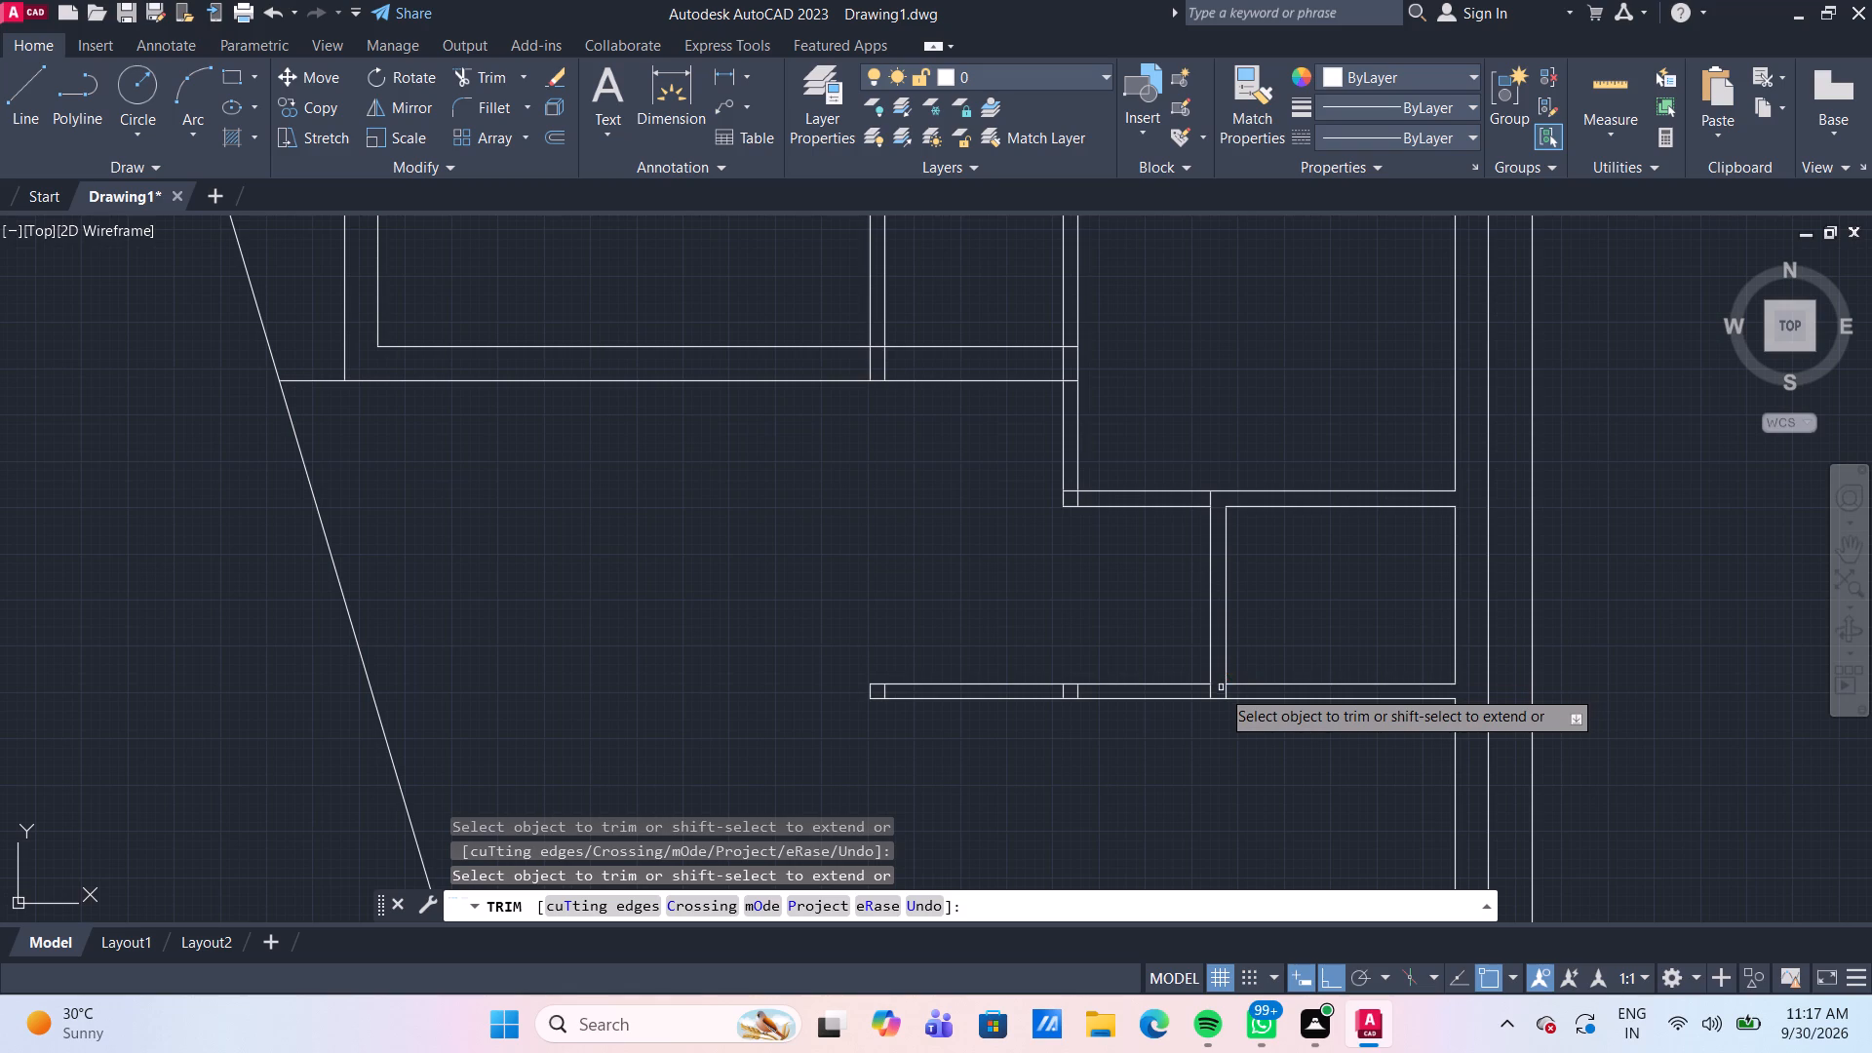
left_click(1221, 696)
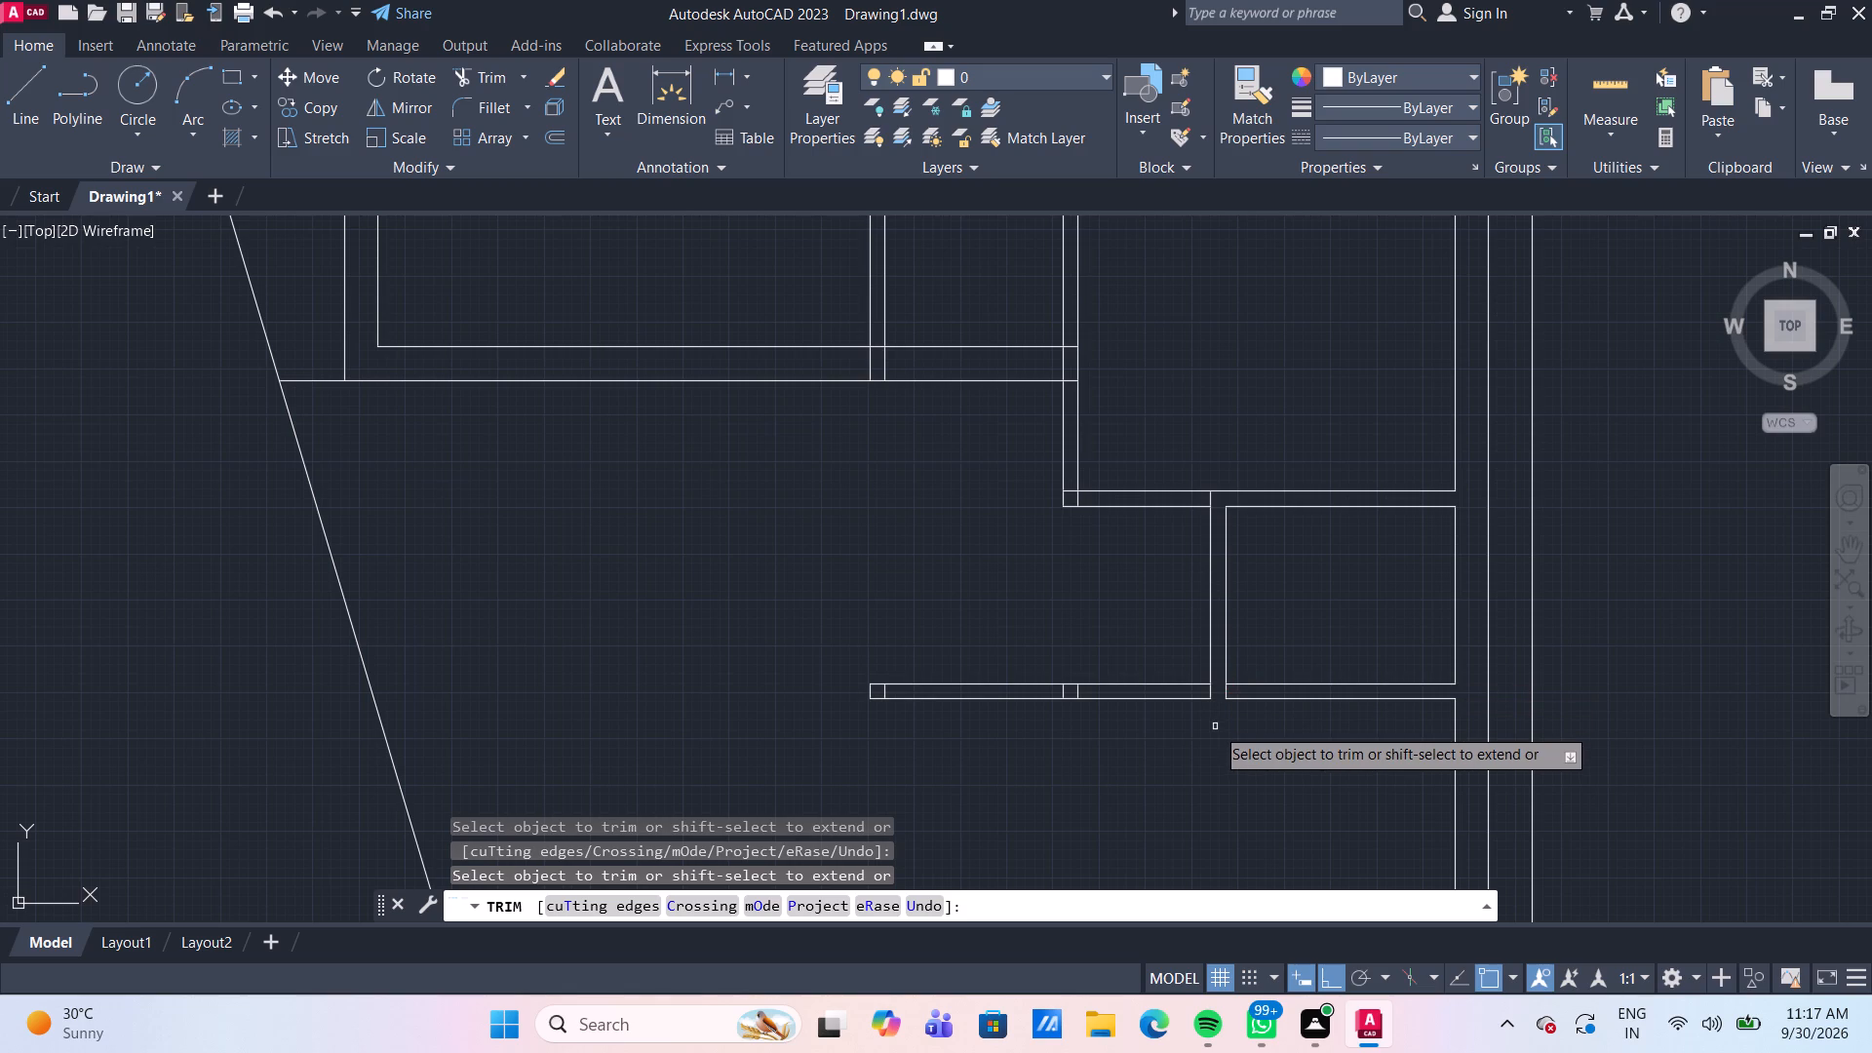
key("ctrl+z")
Trim the lower horizontal partition pair between the new 4" partition and the short end pieces of the second vertical partition.
left_click_drag(1152, 669, 1154, 675)
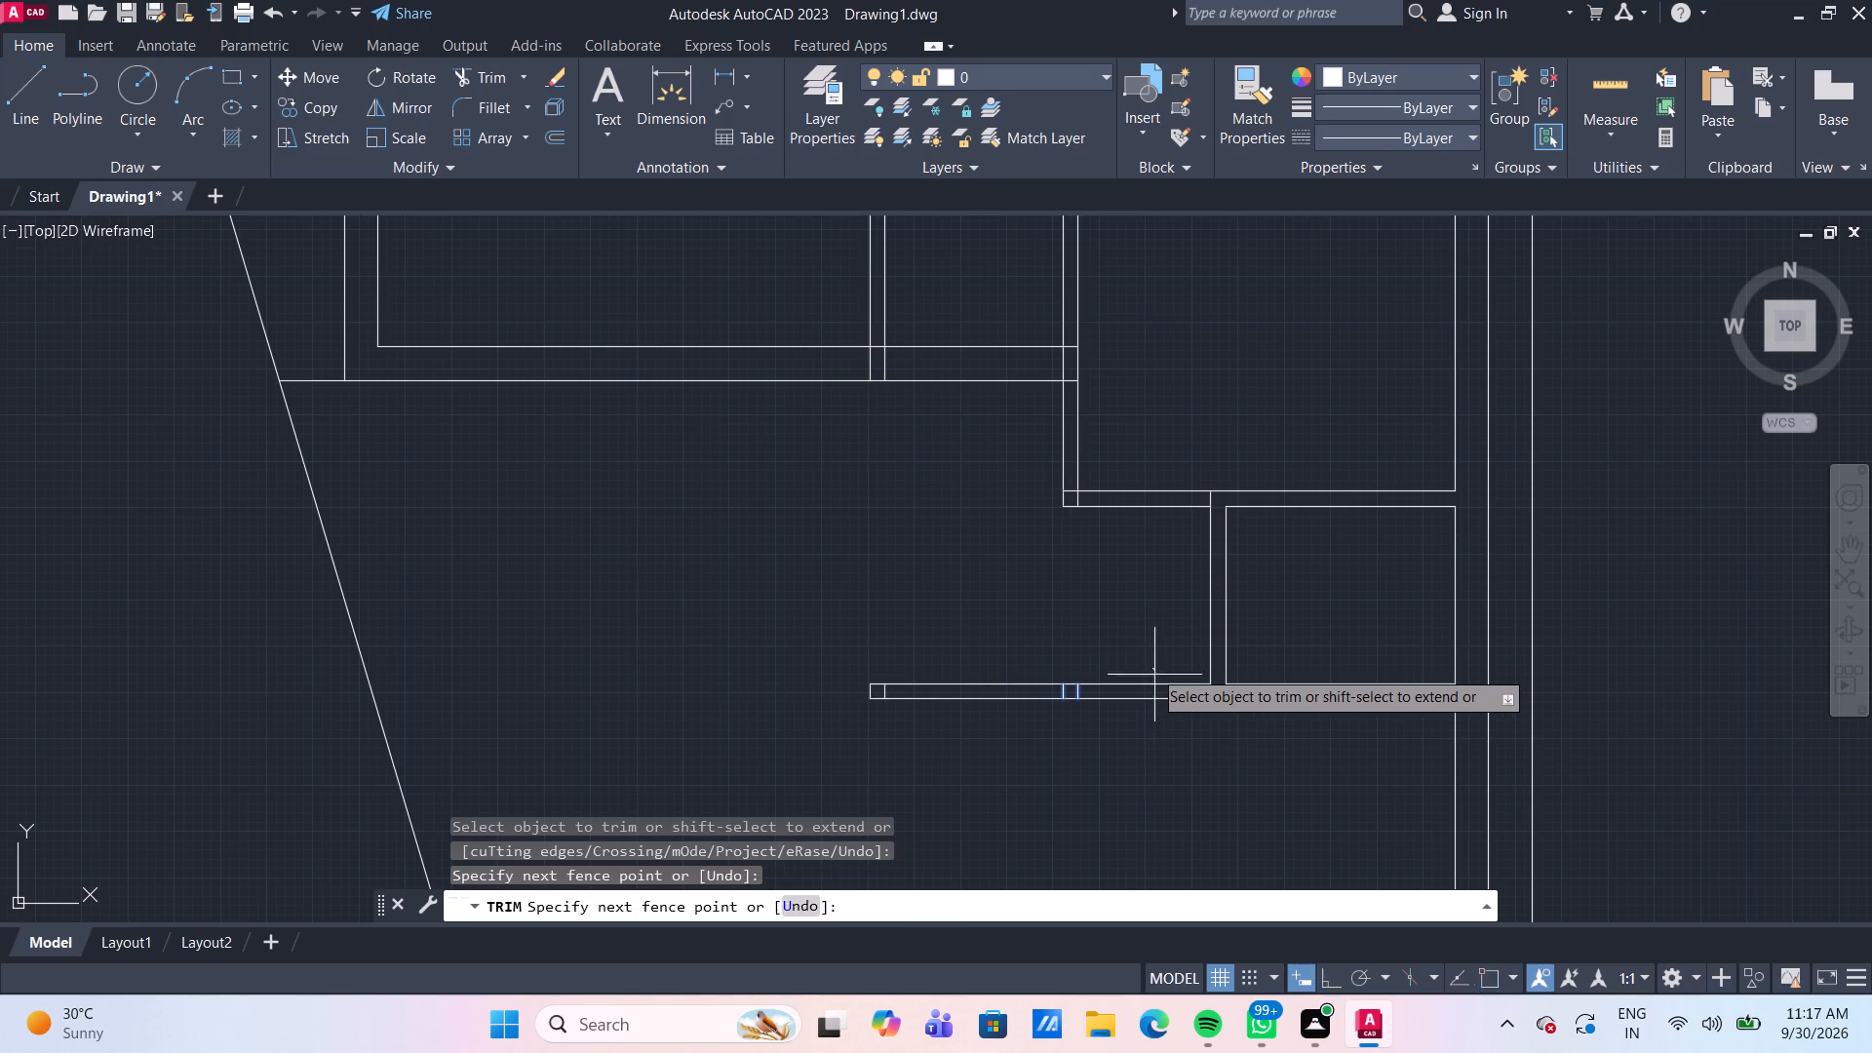
left_click_drag(1154, 675, 1154, 710)
left_click(1138, 783)
scroll(981, 765, "down", 3)
middle_click_drag(1001, 773, 965, 676)
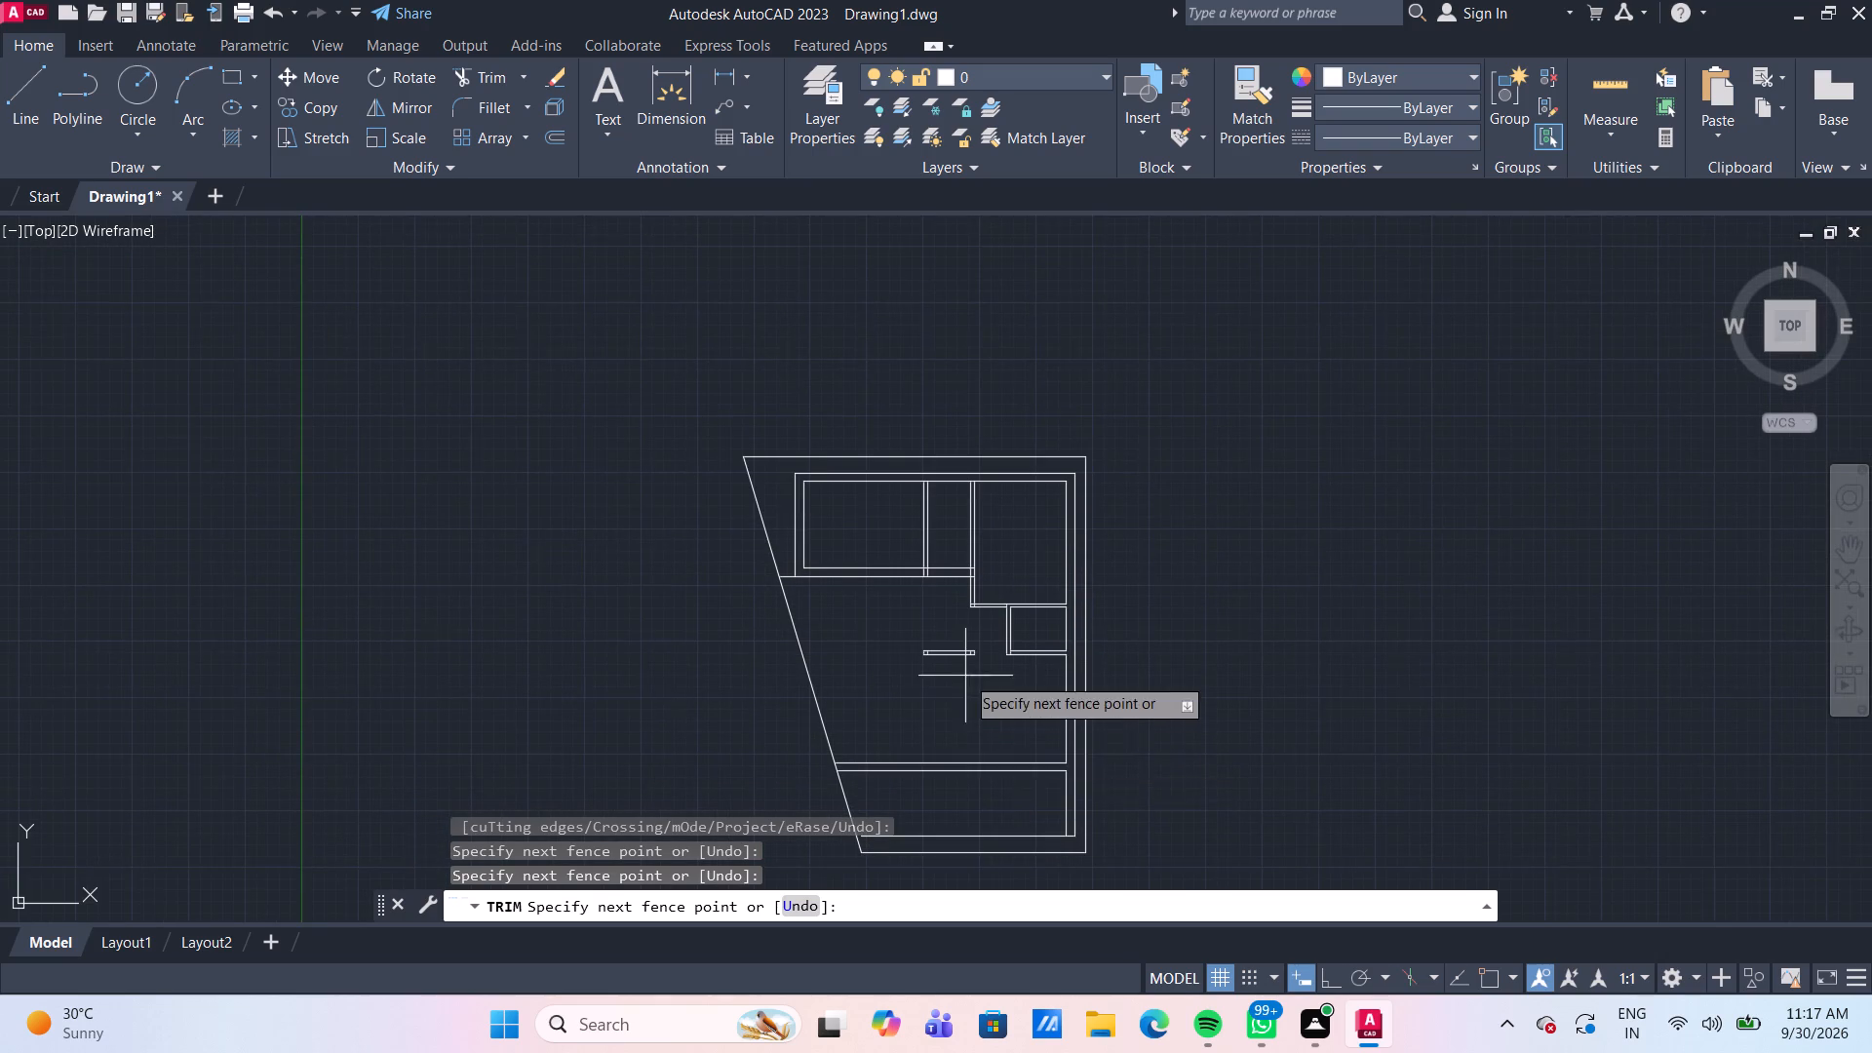
left_click(962, 694)
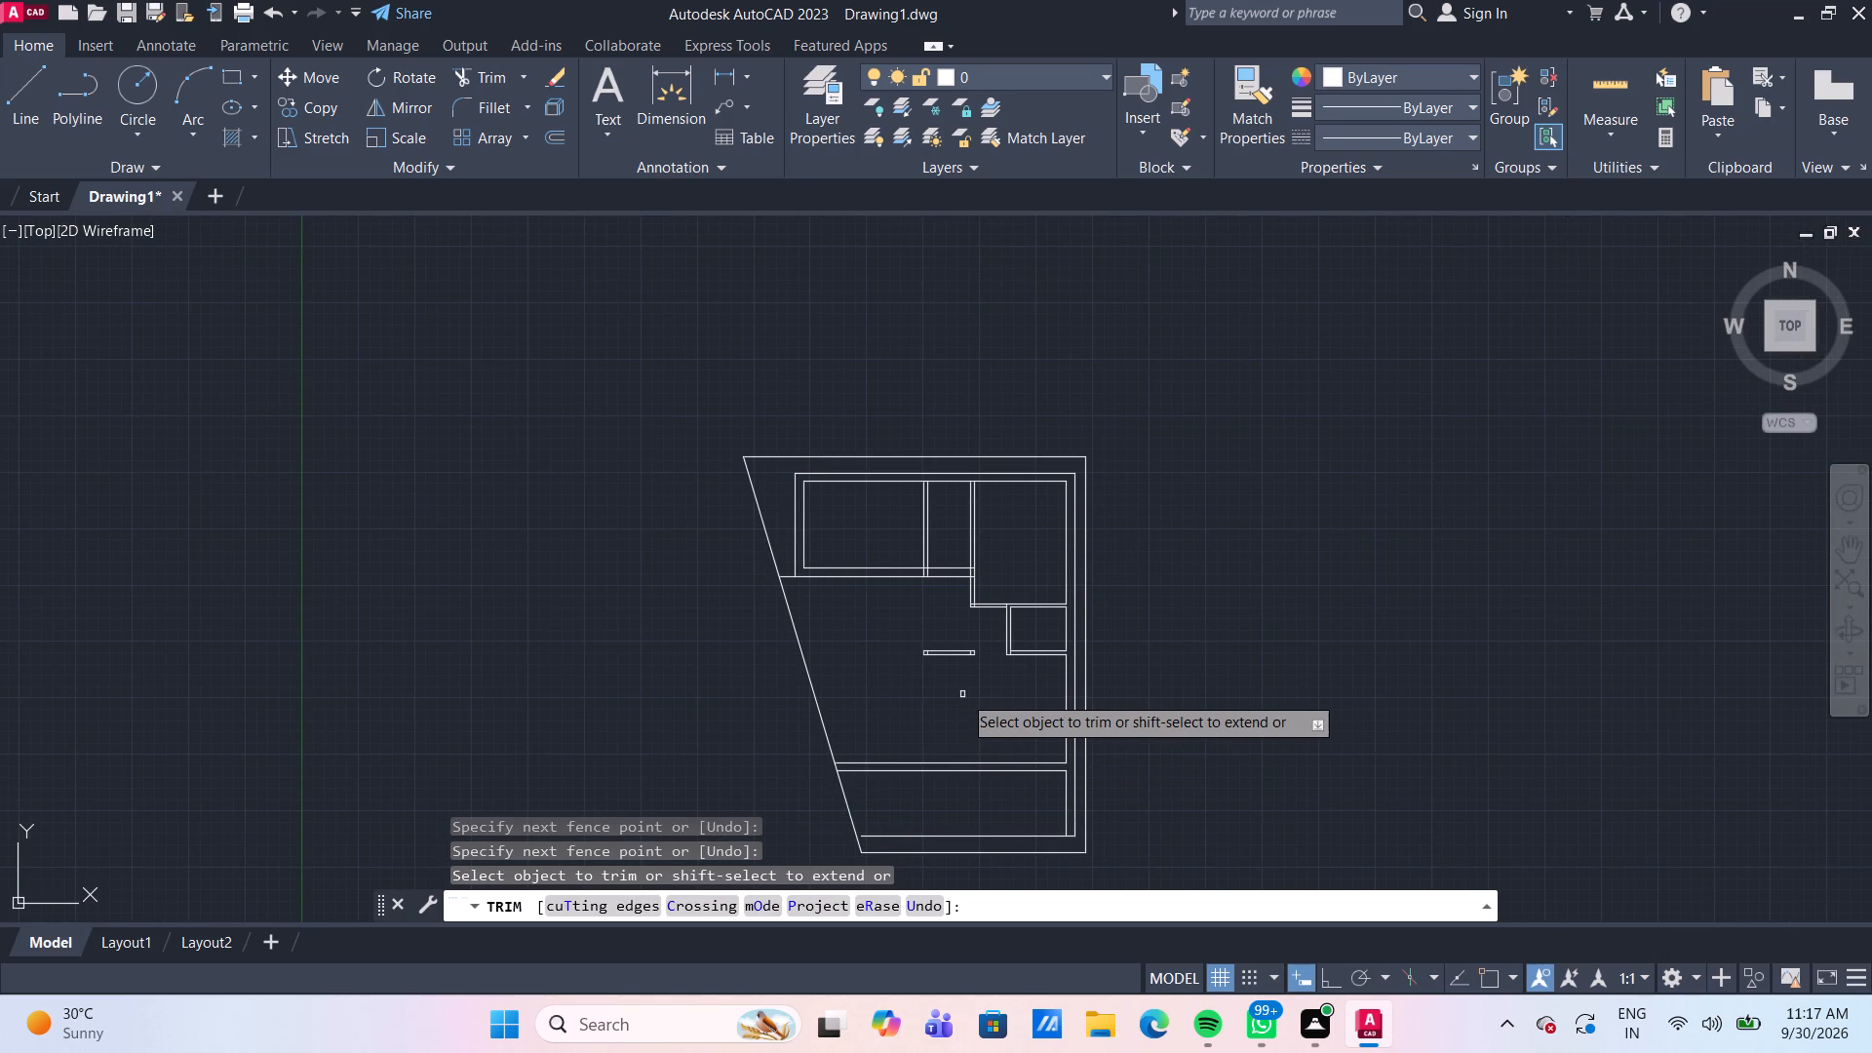
scroll(962, 694, "up", 1)
middle_click_drag(962, 694, 951, 655)
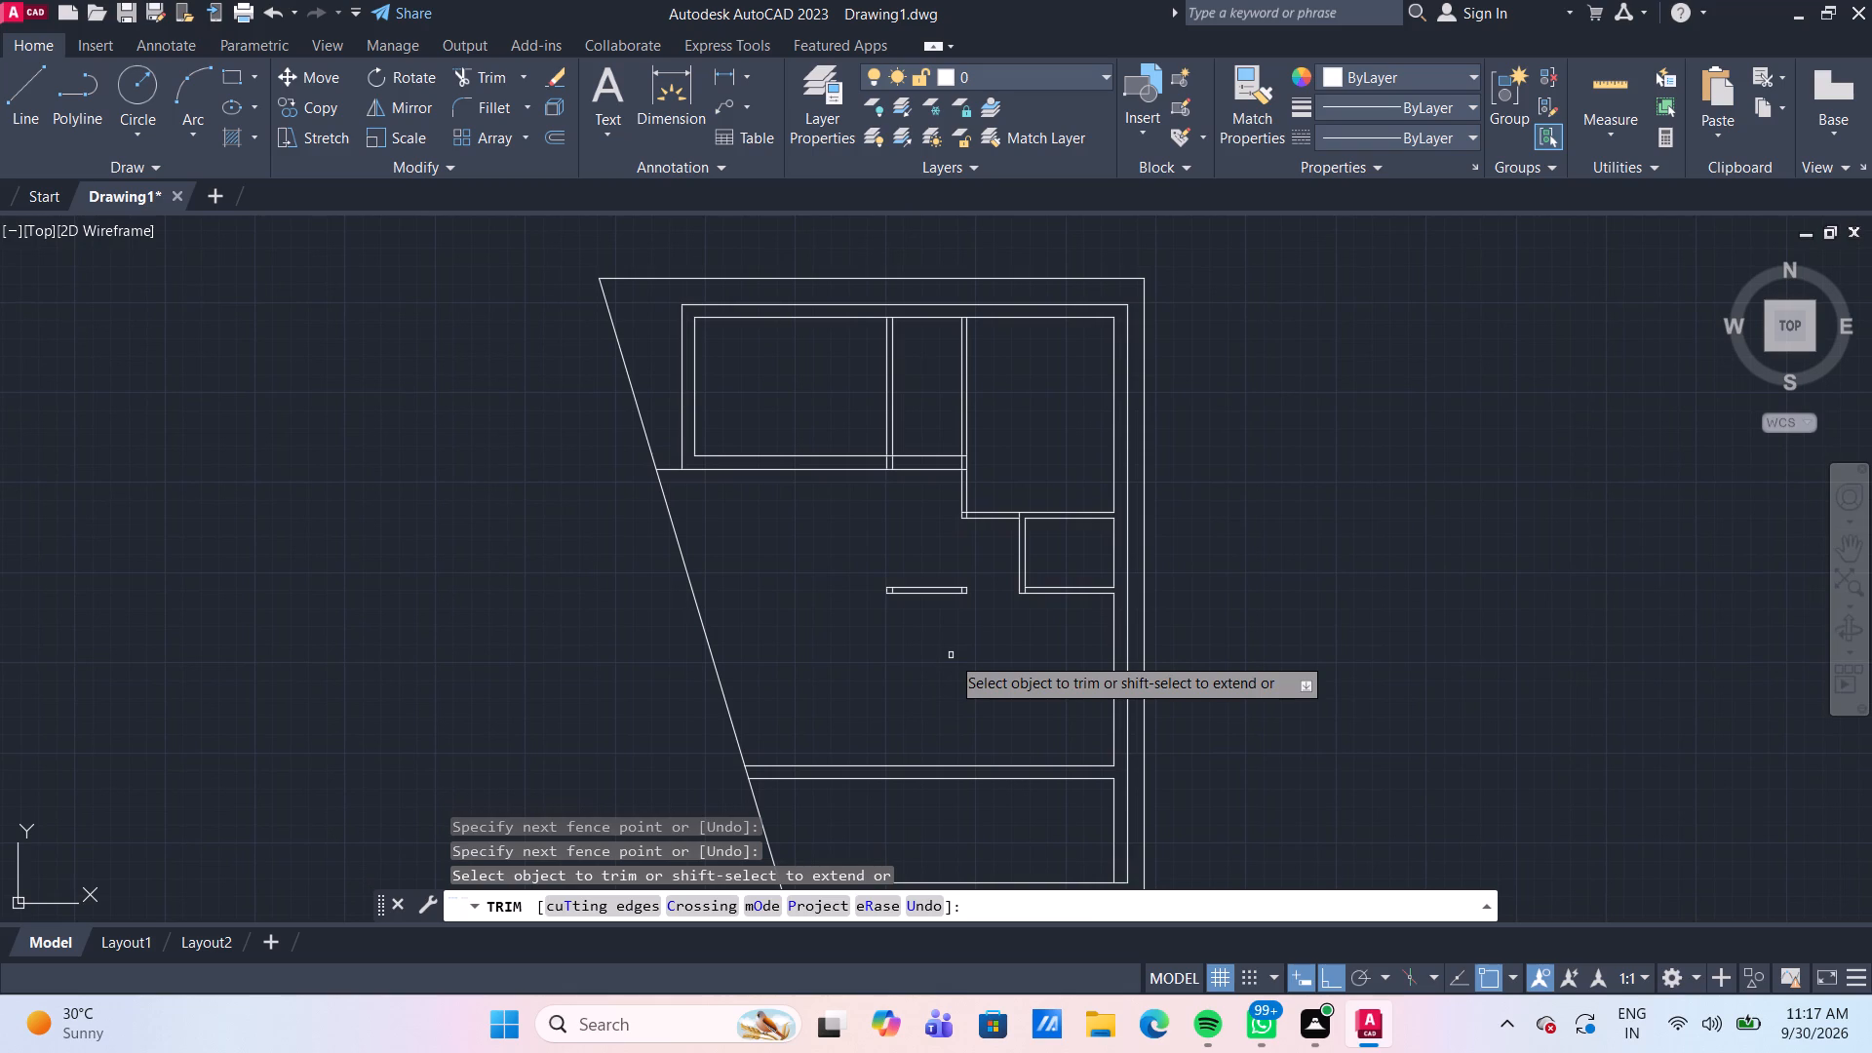
Trim away the leftover short horizontal partition pair and its far end piece, keeping only the small square below the second vertical partition.
left_click(913, 610)
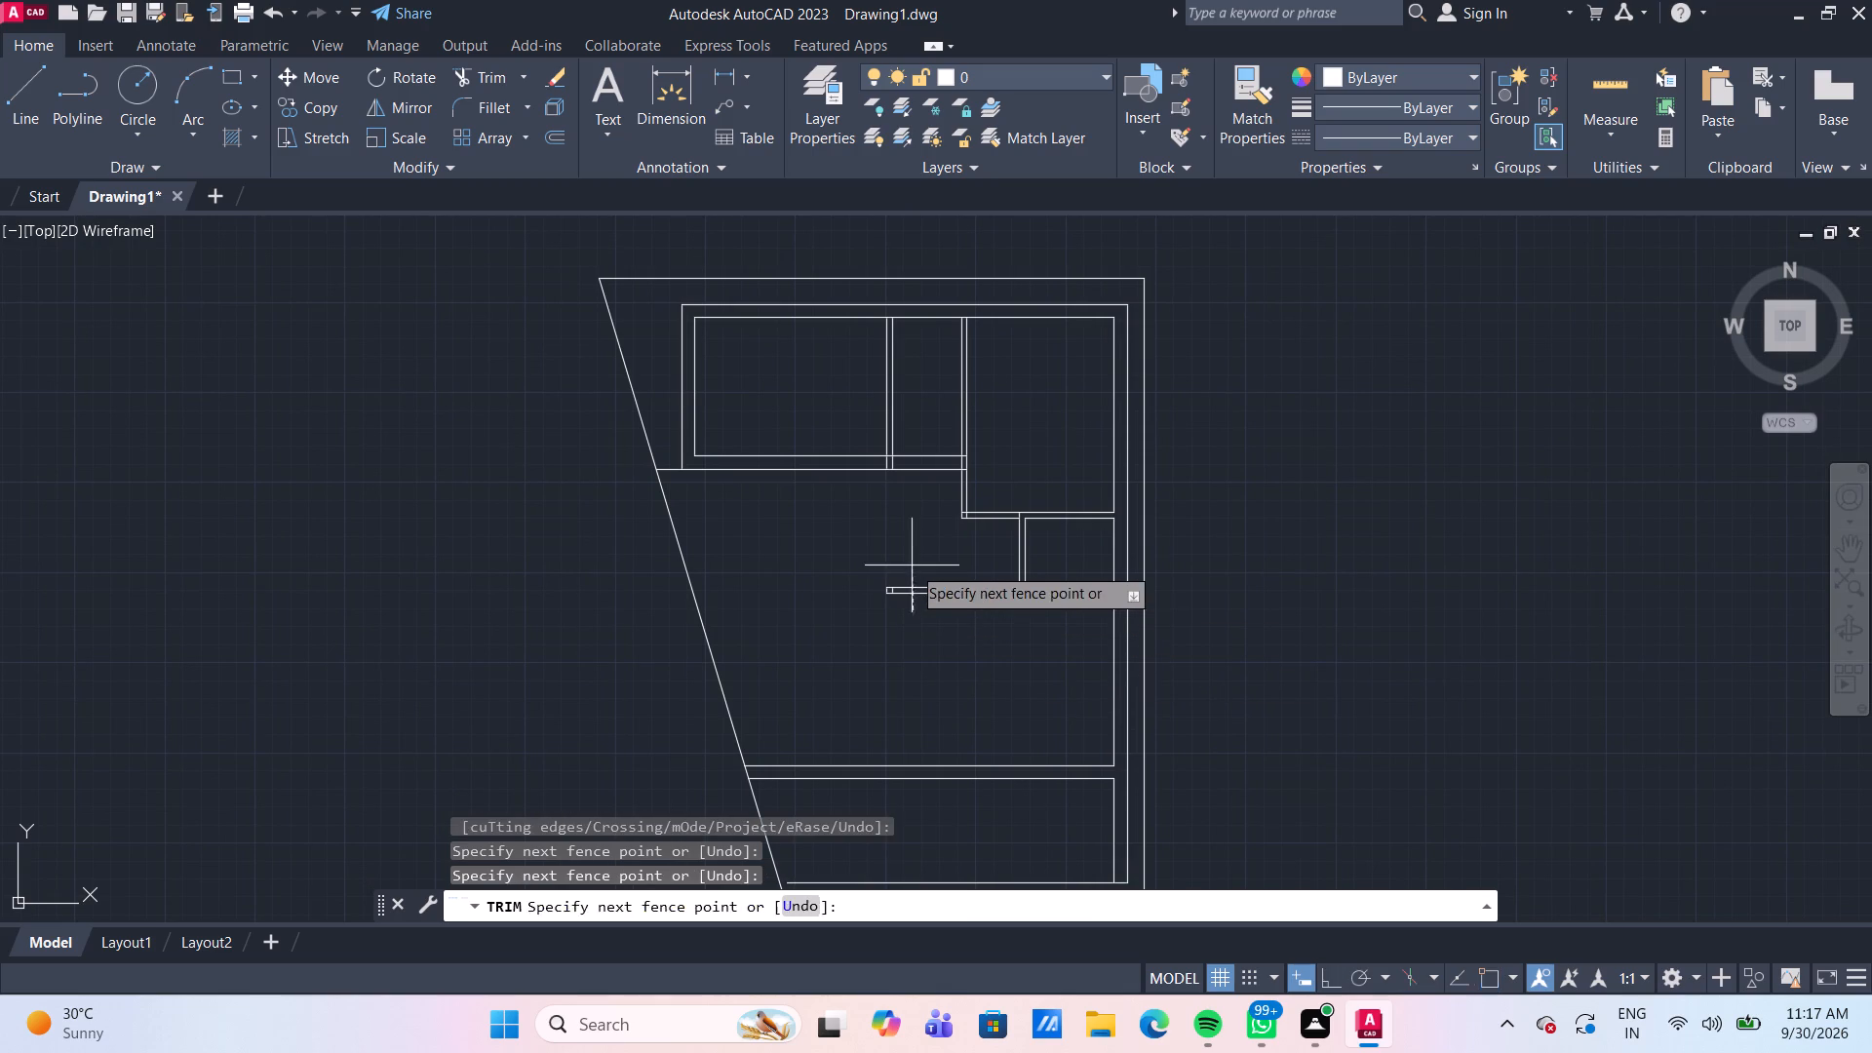
left_click(911, 551)
scroll(892, 603, "up", 2)
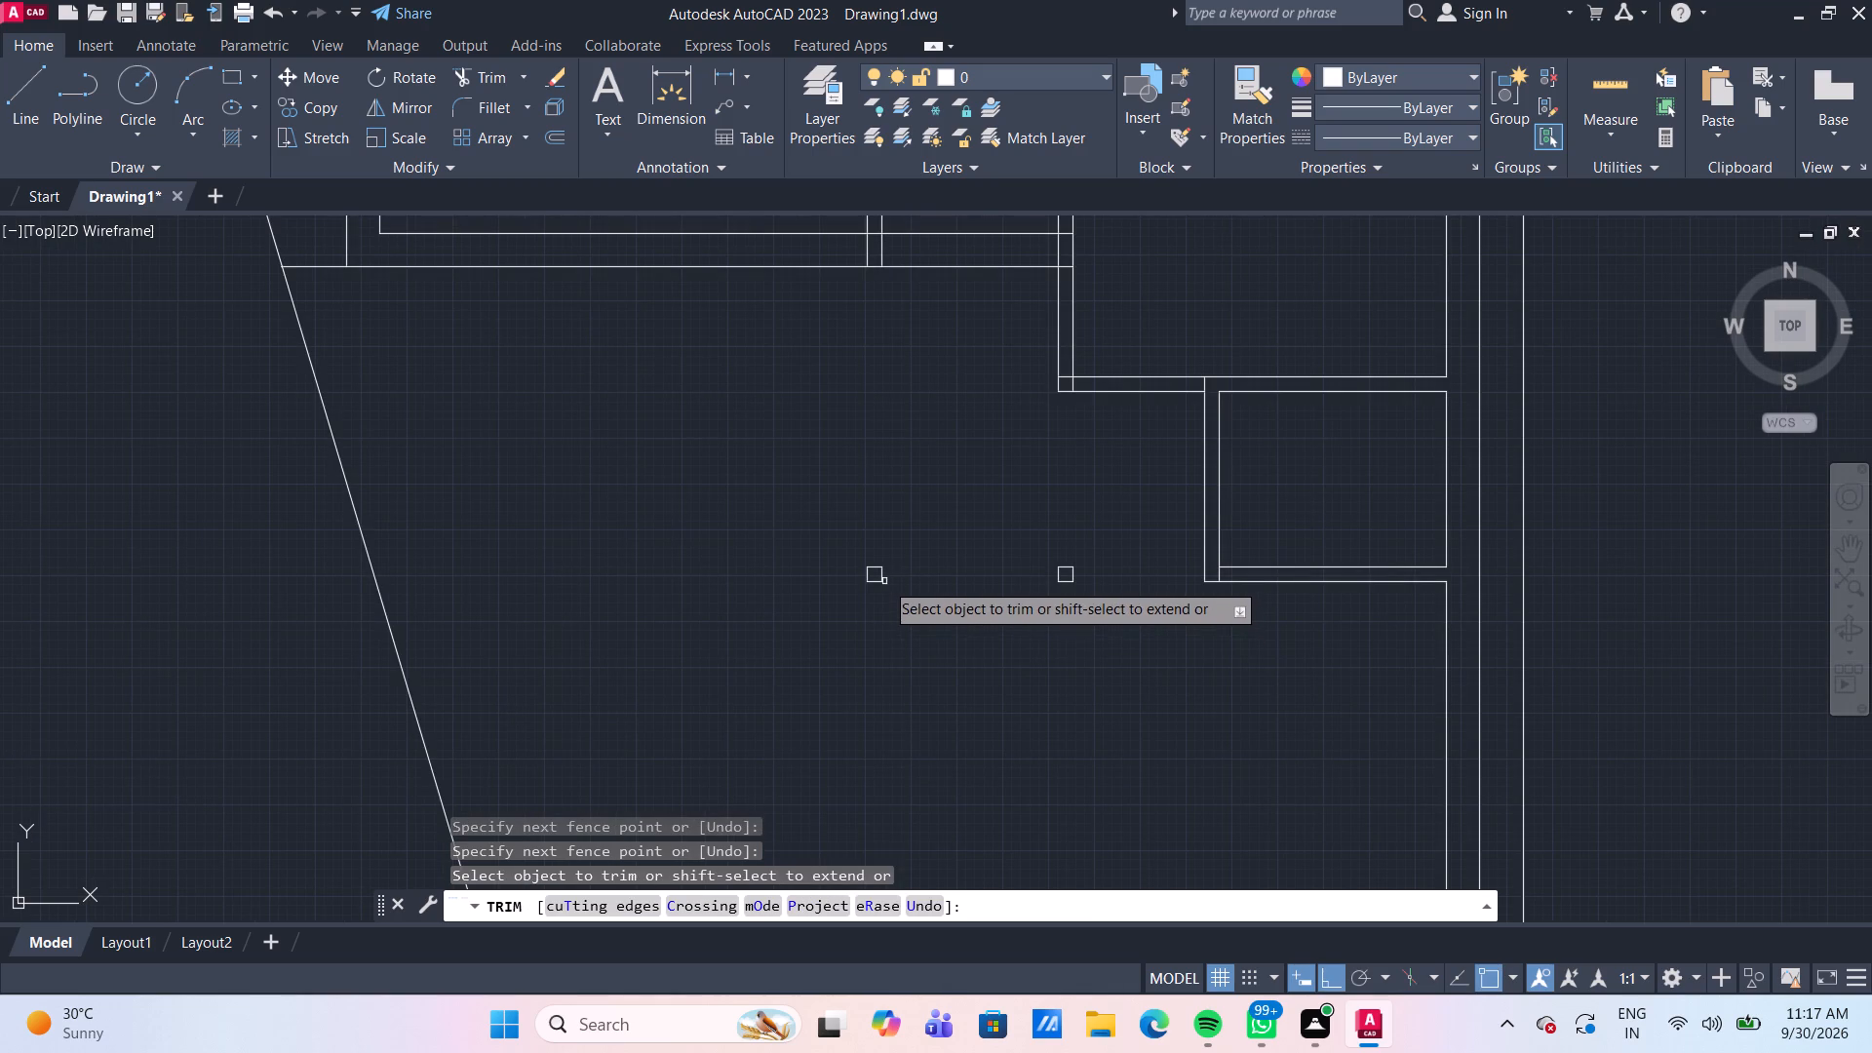
left_click(881, 579)
left_click(876, 568)
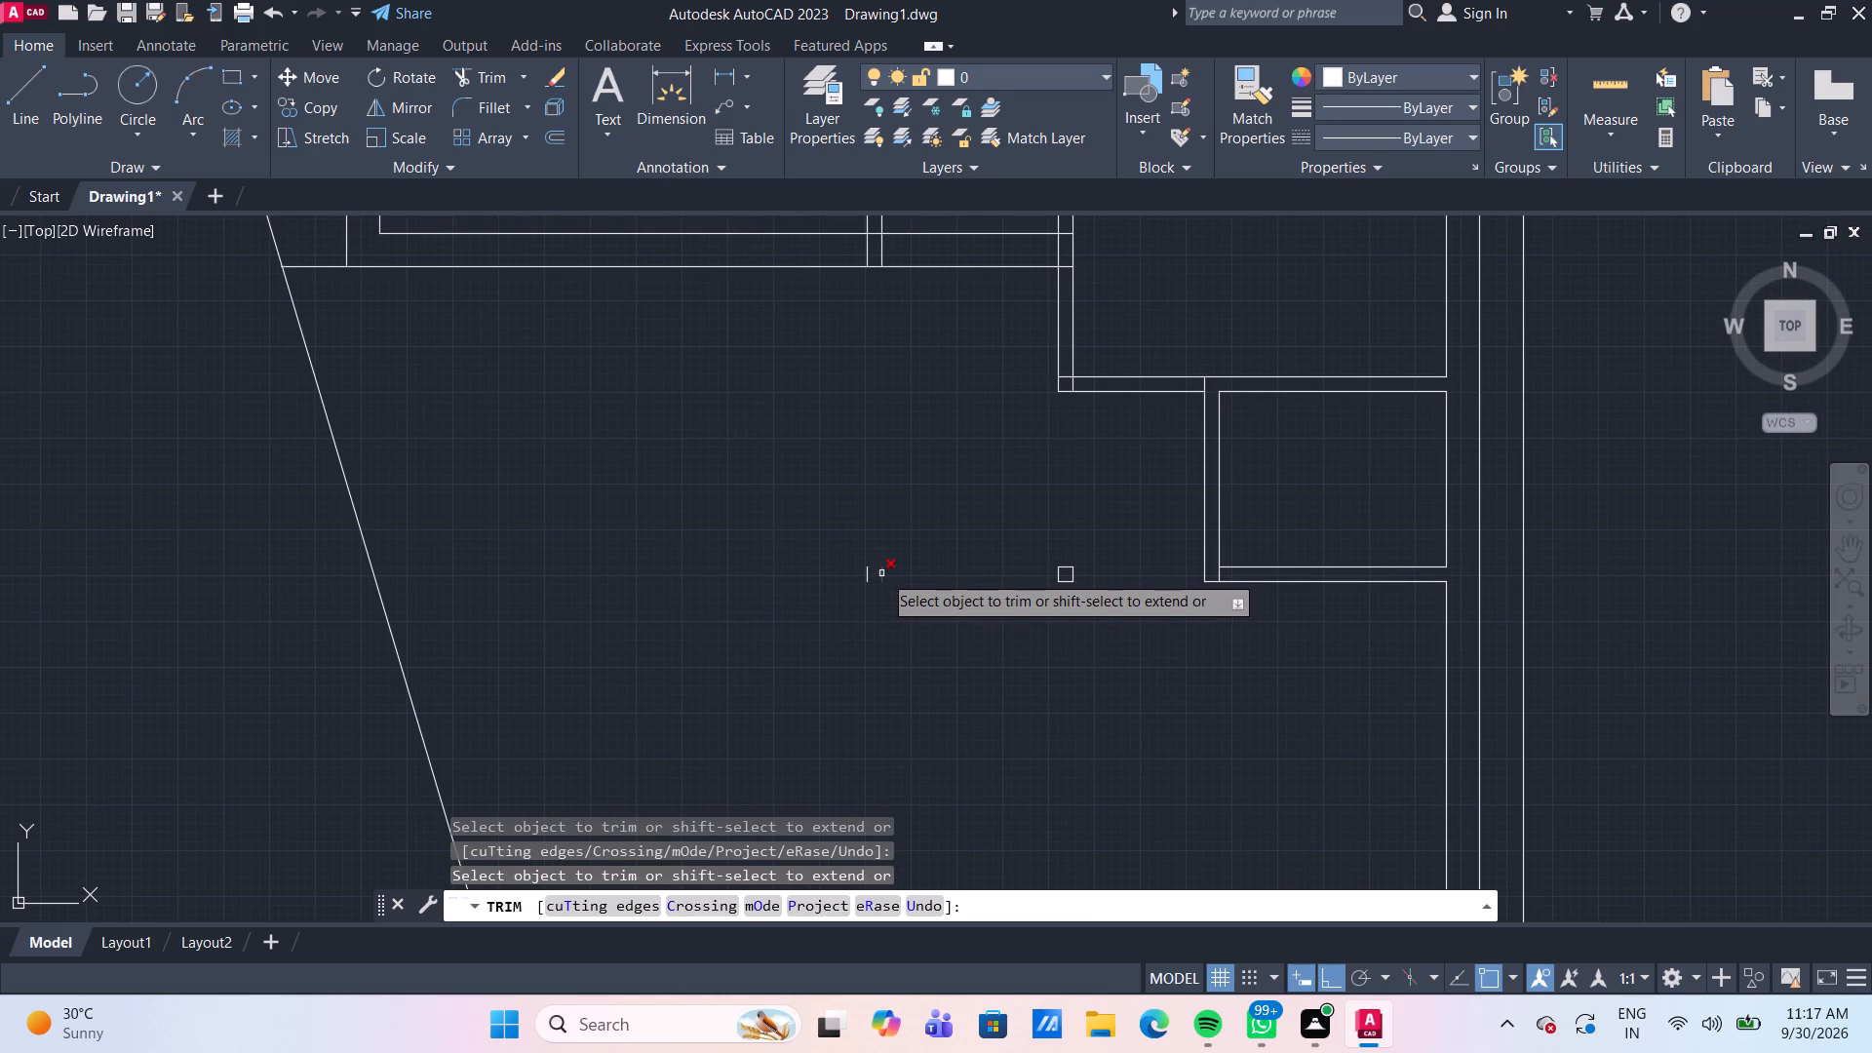
left_click(883, 573)
left_click(866, 570)
scroll(878, 579, "down", 3)
scroll(908, 644, "up", 1)
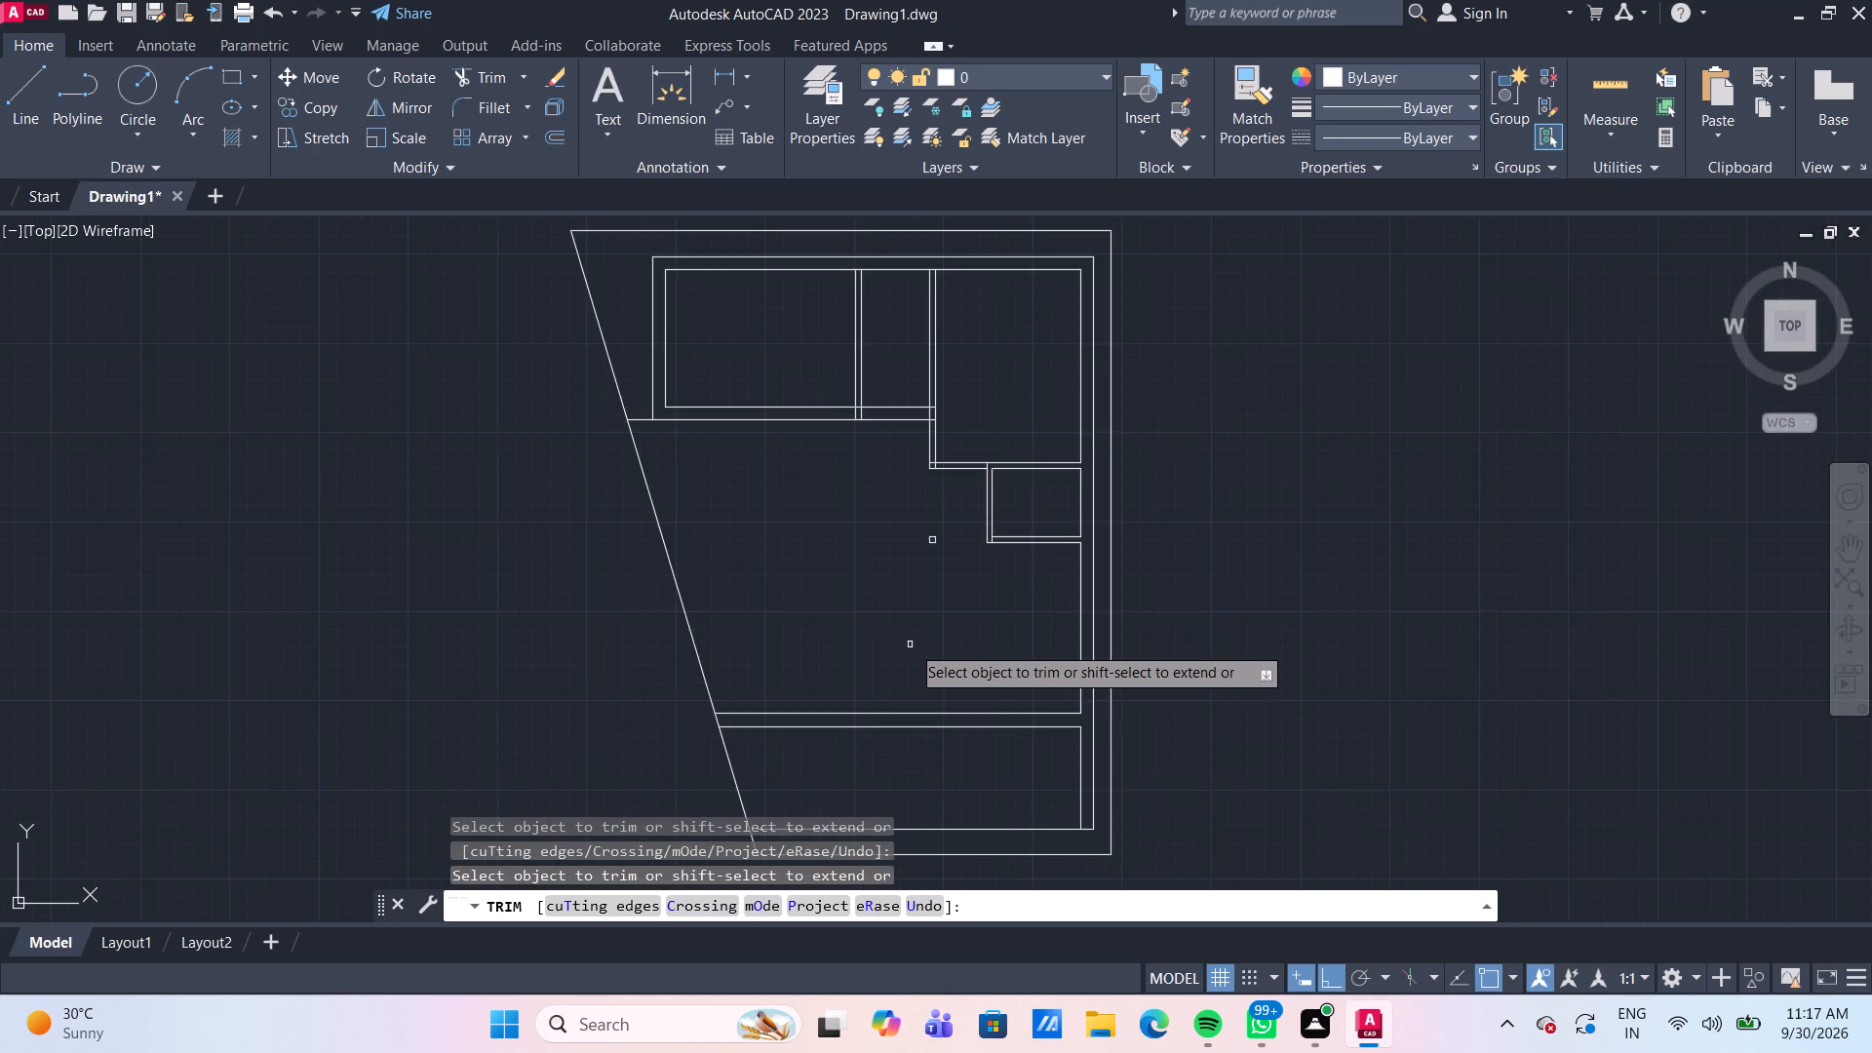
scroll(911, 644, "up", 1)
key("Escape")
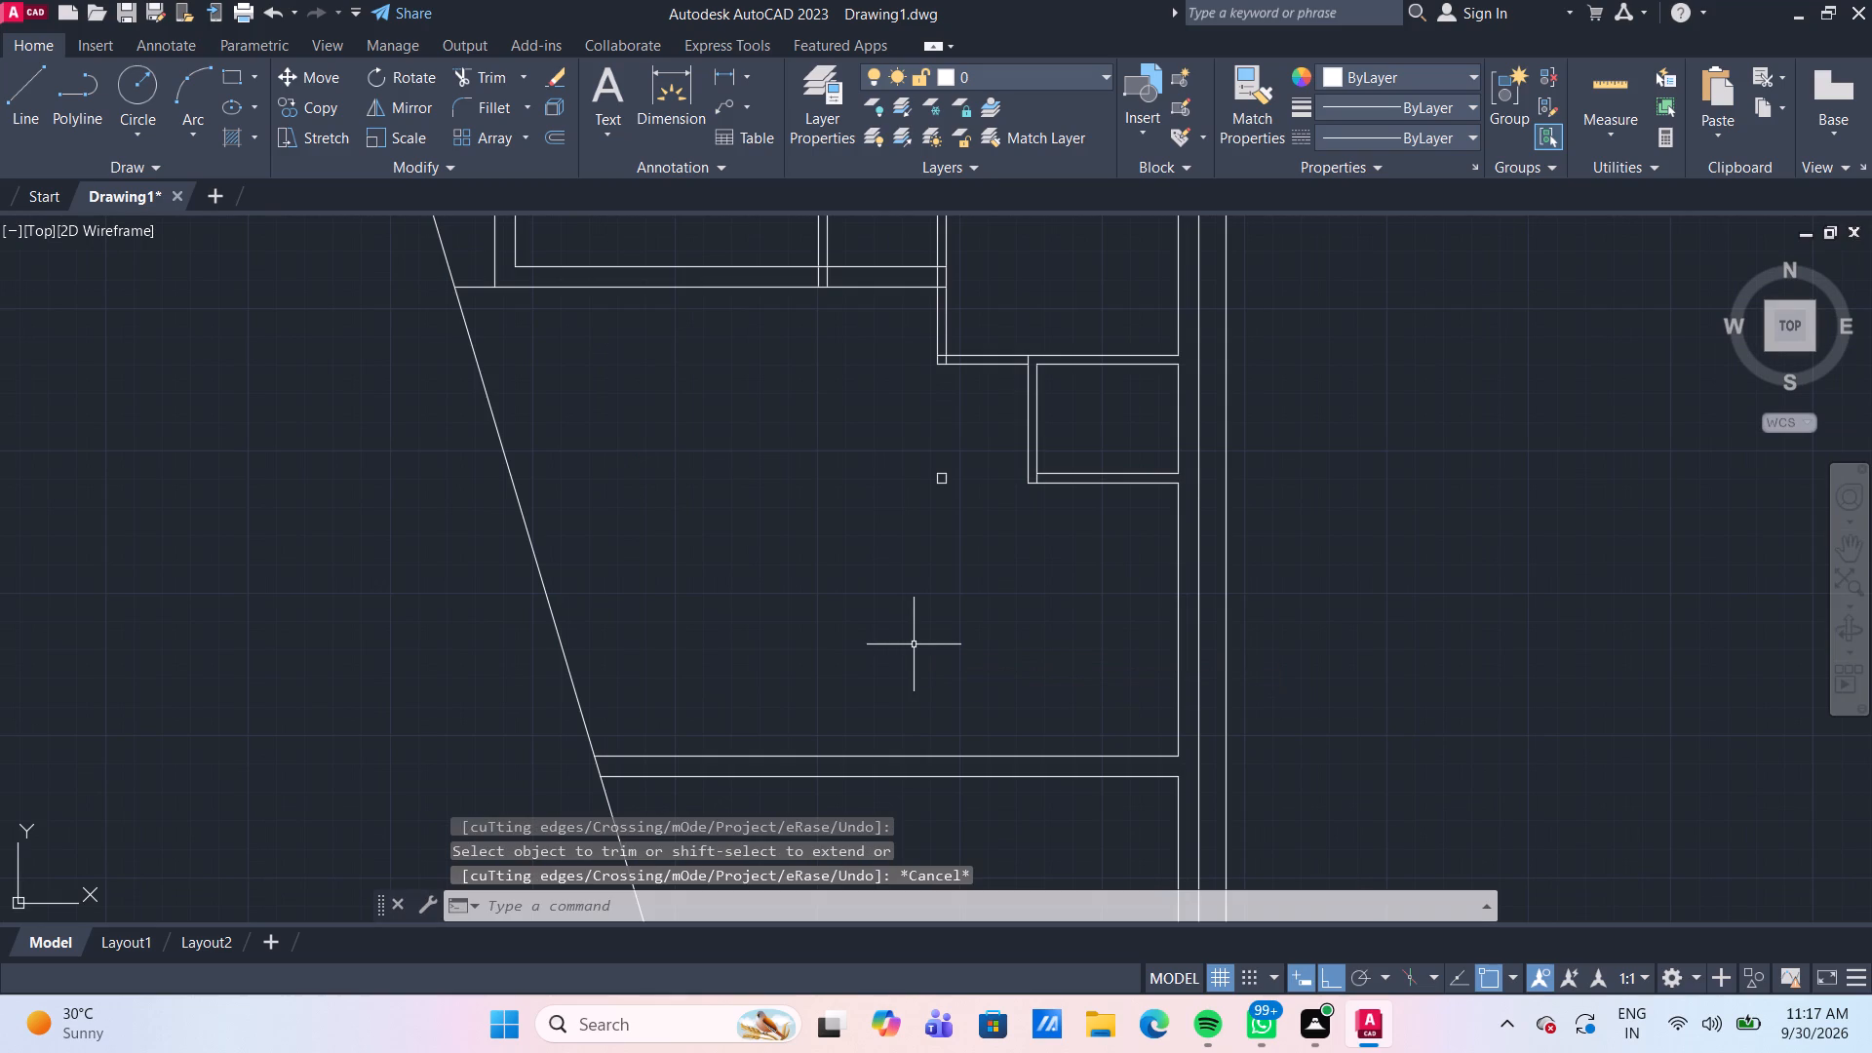
Draw two parallel vertical lines from the small square's lower corners down to the far face of the lower horizontal 9" wall.
key("l")
key("Return")
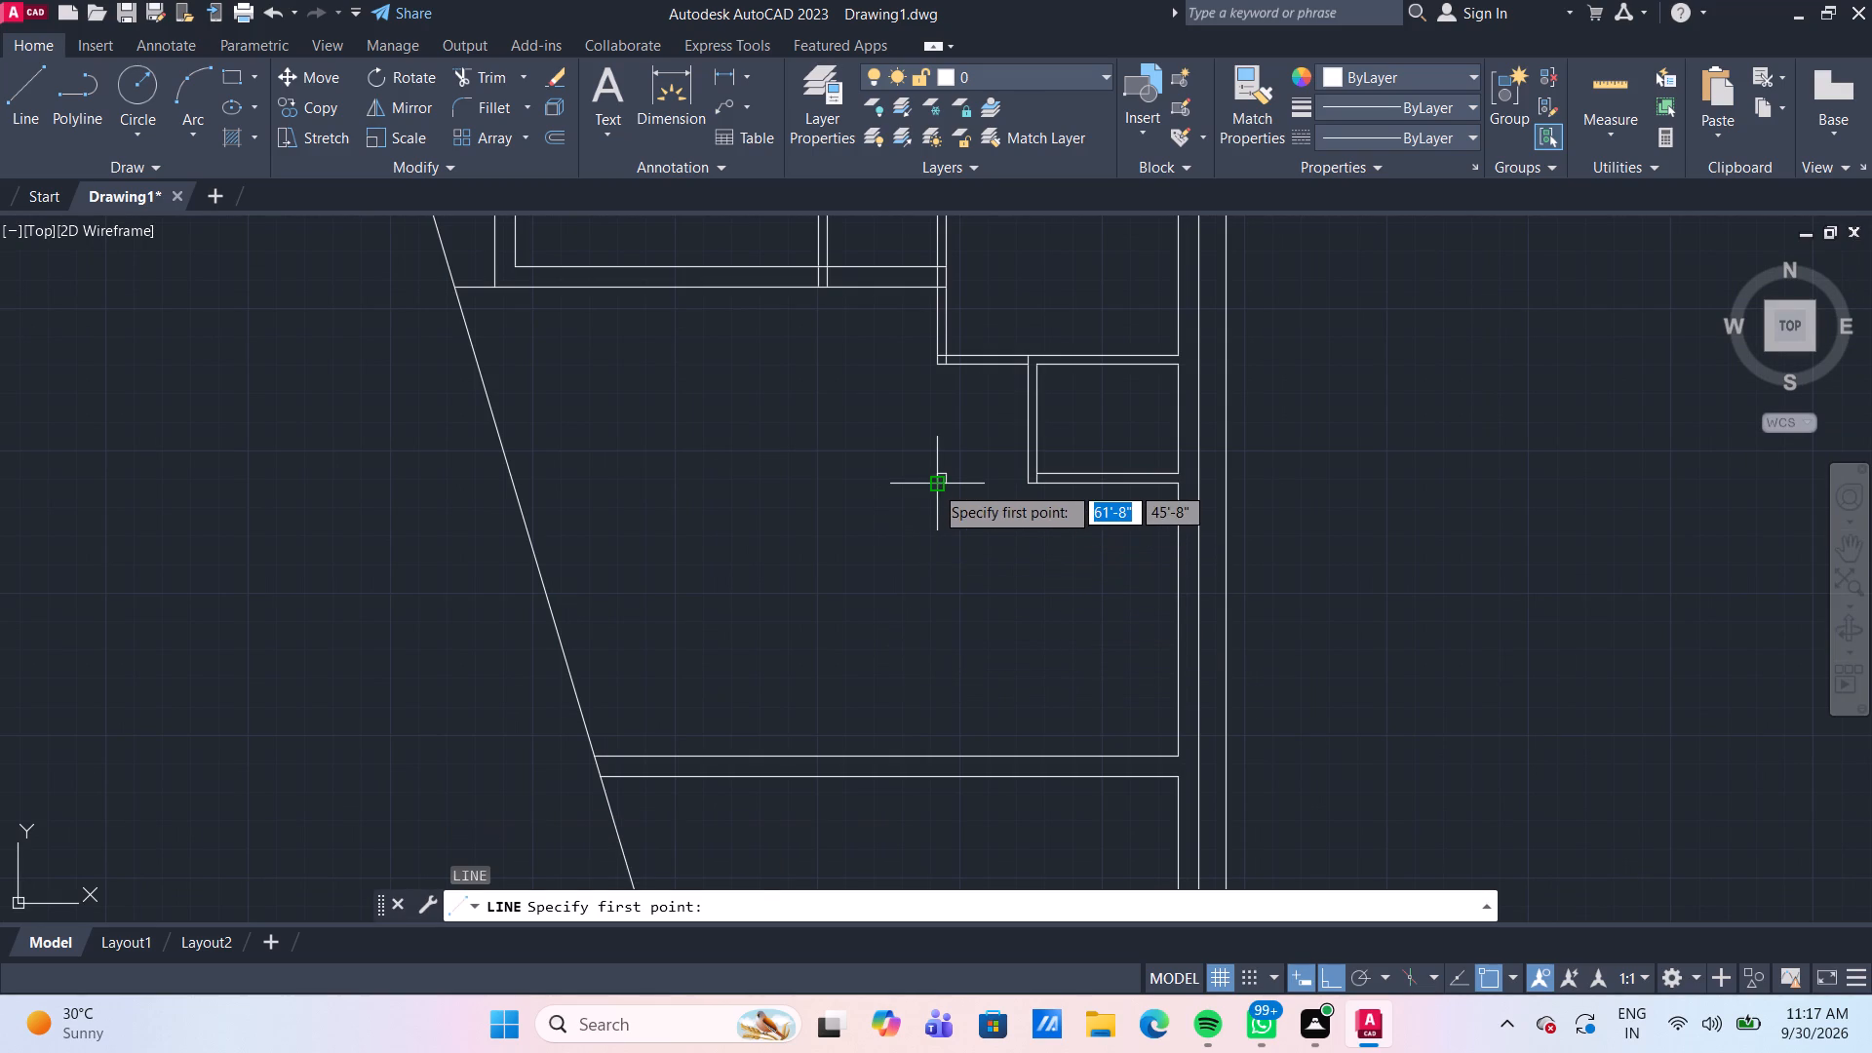
left_click(934, 485)
left_click(941, 753)
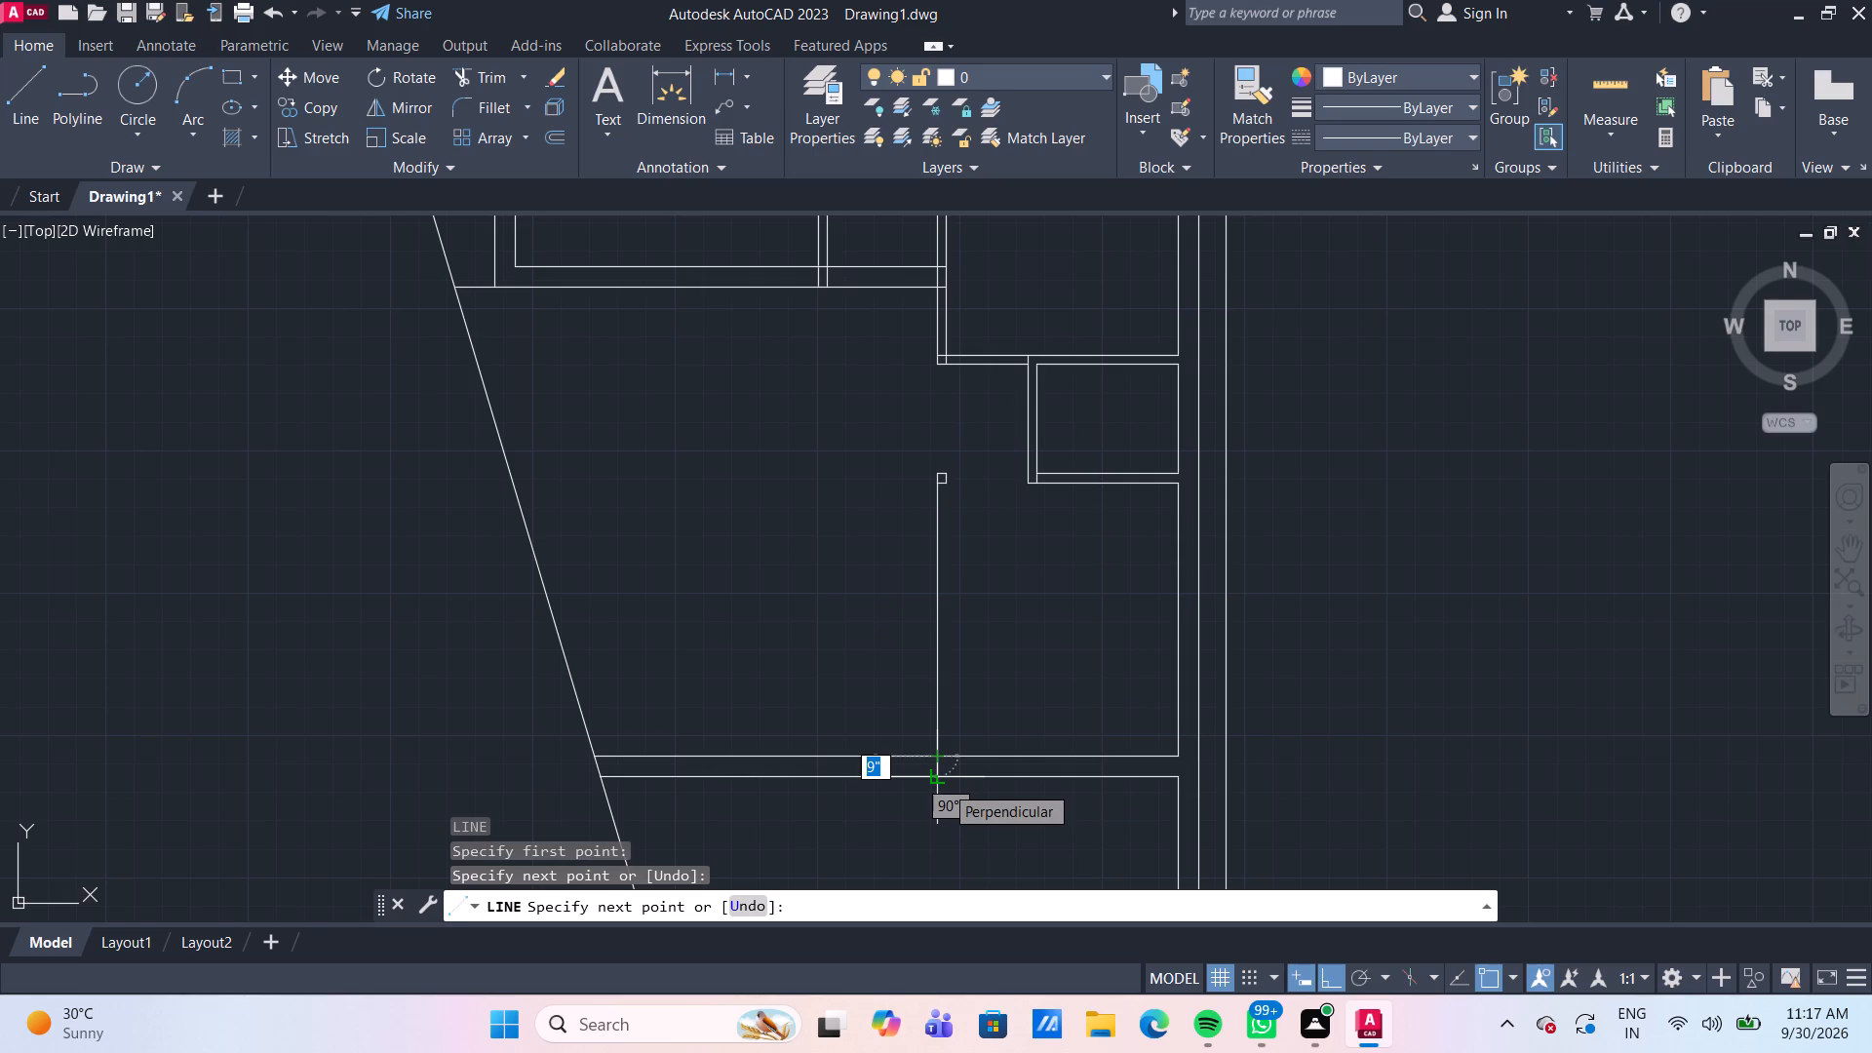
left_click(944, 783)
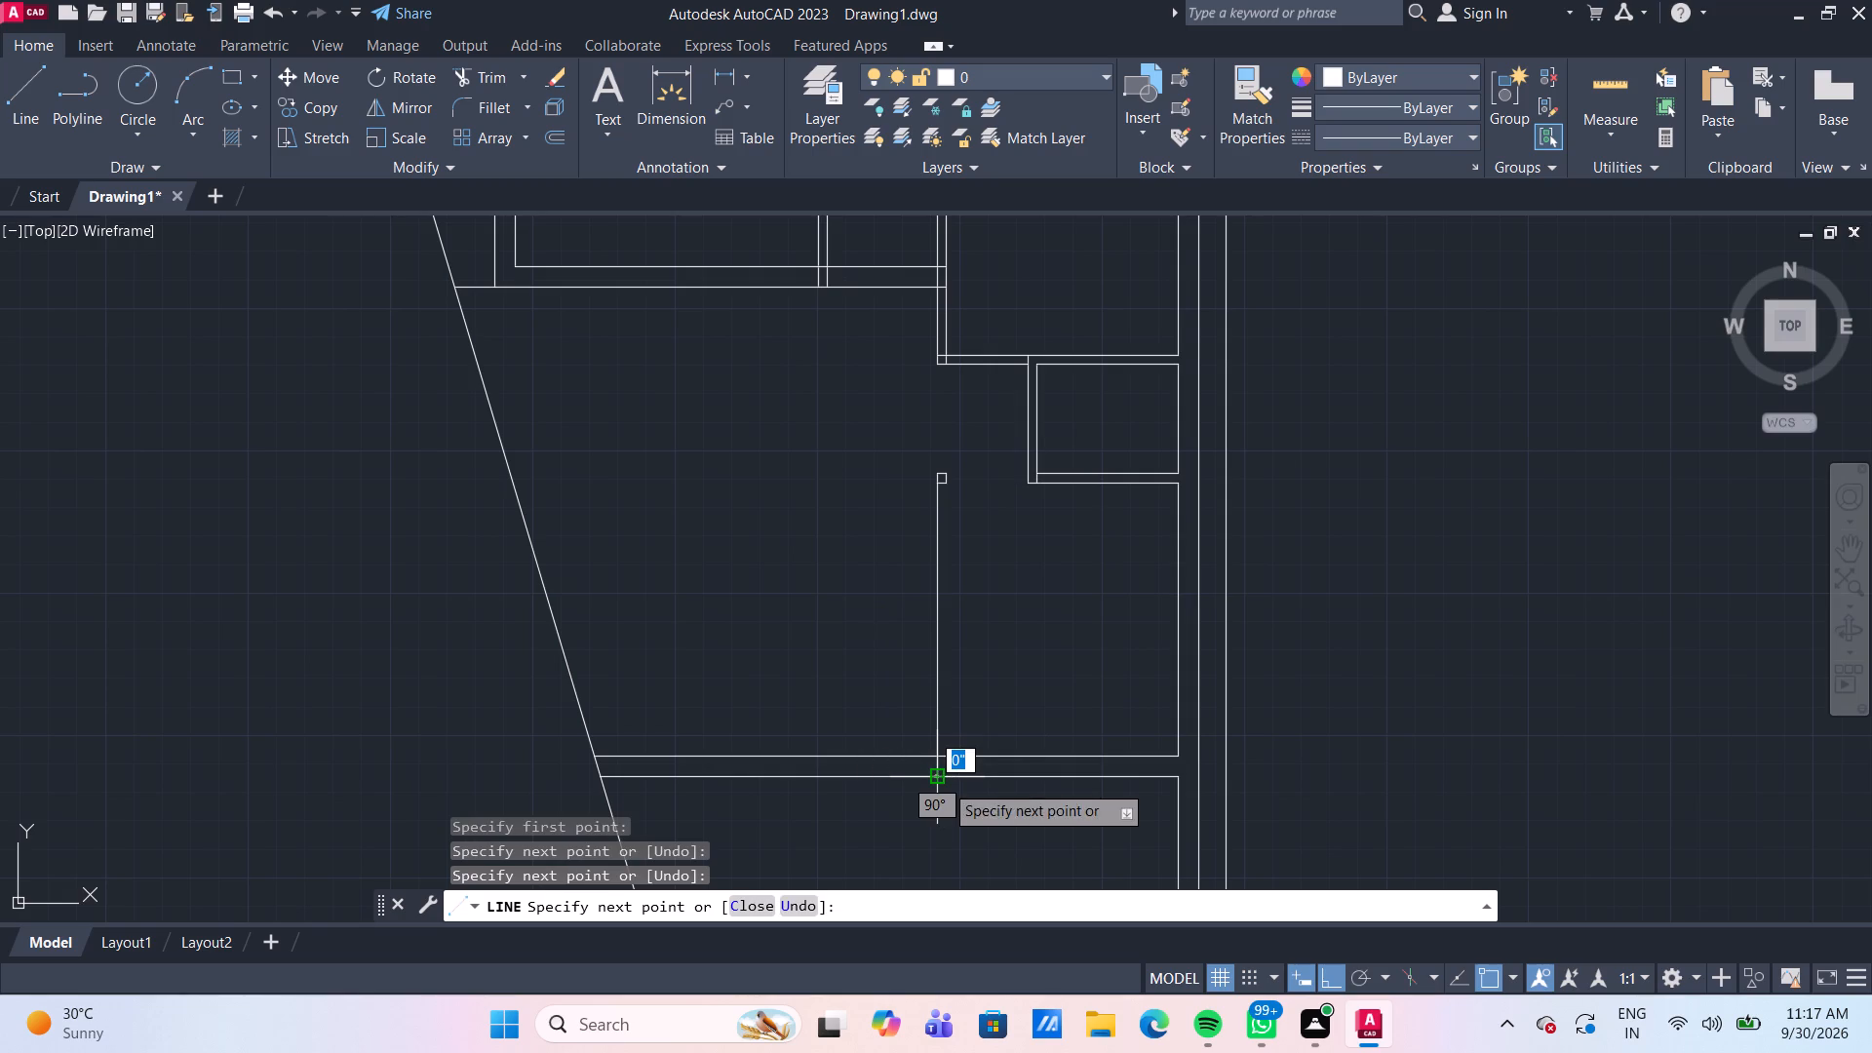
key("Return")
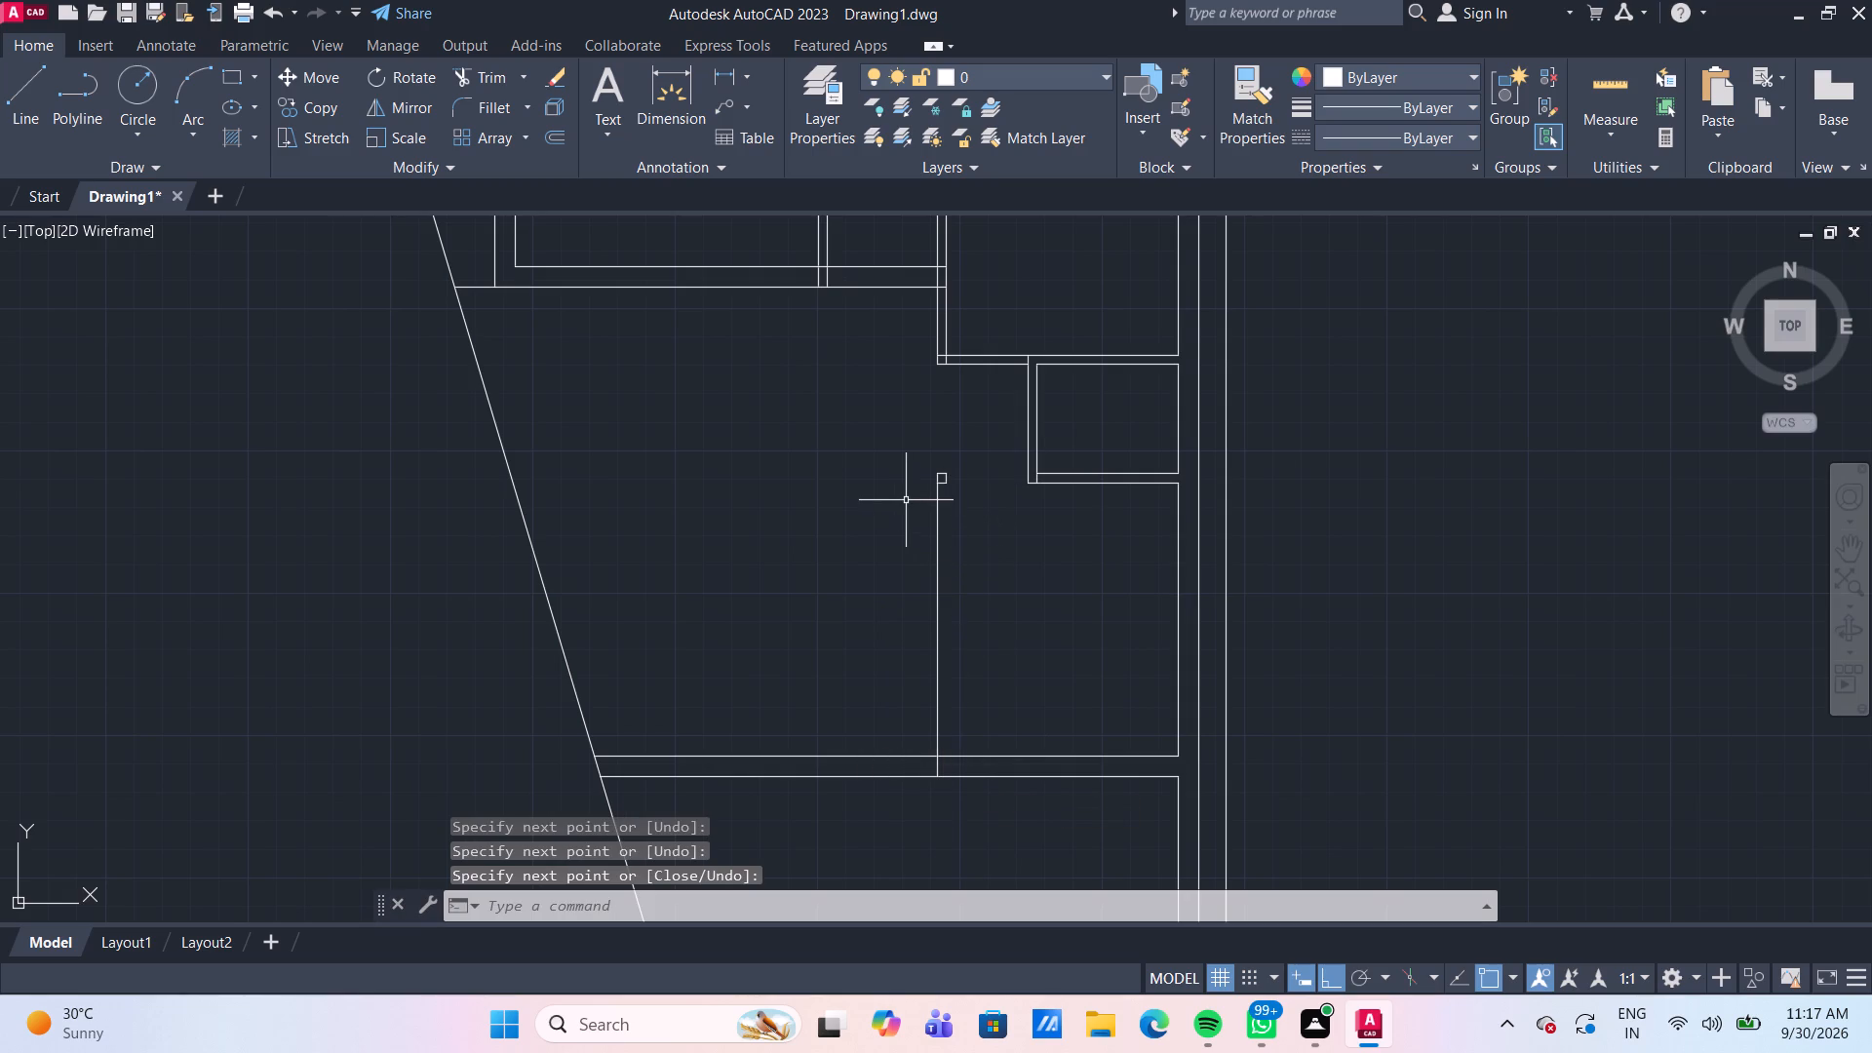
key("l")
key("Return")
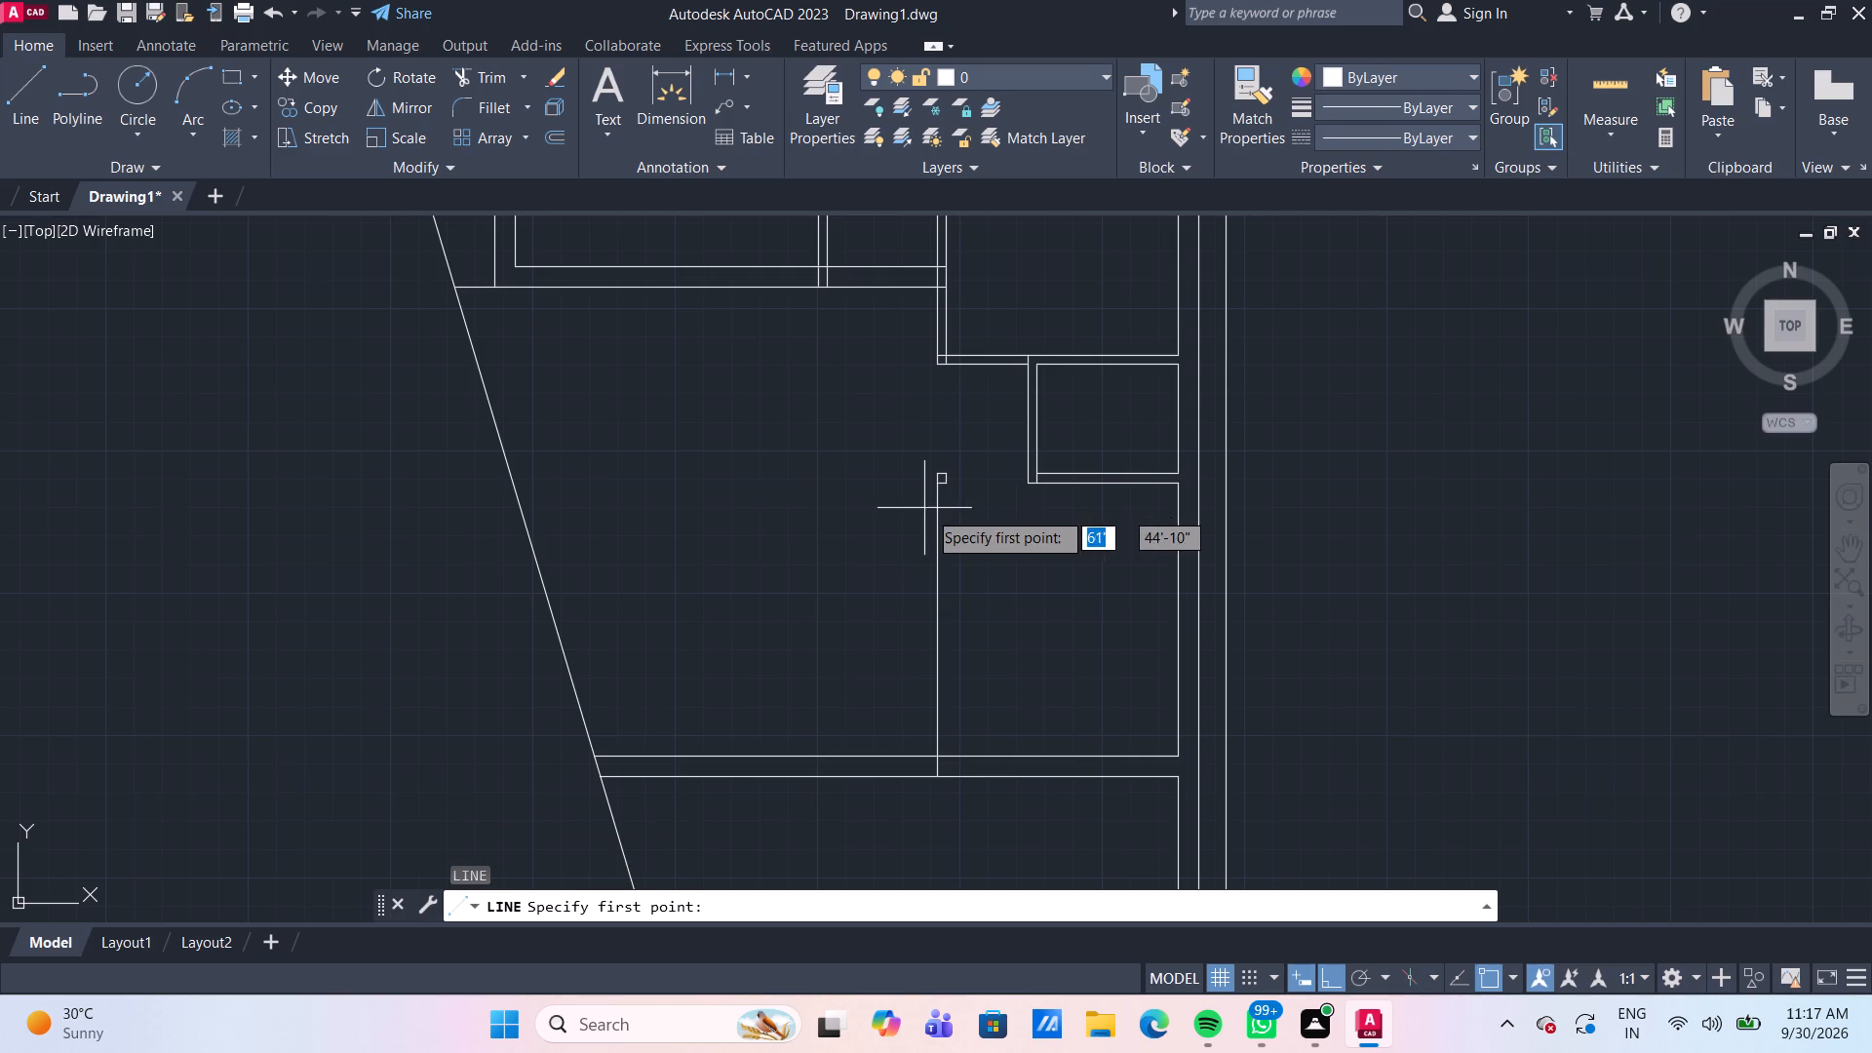
left_click(950, 486)
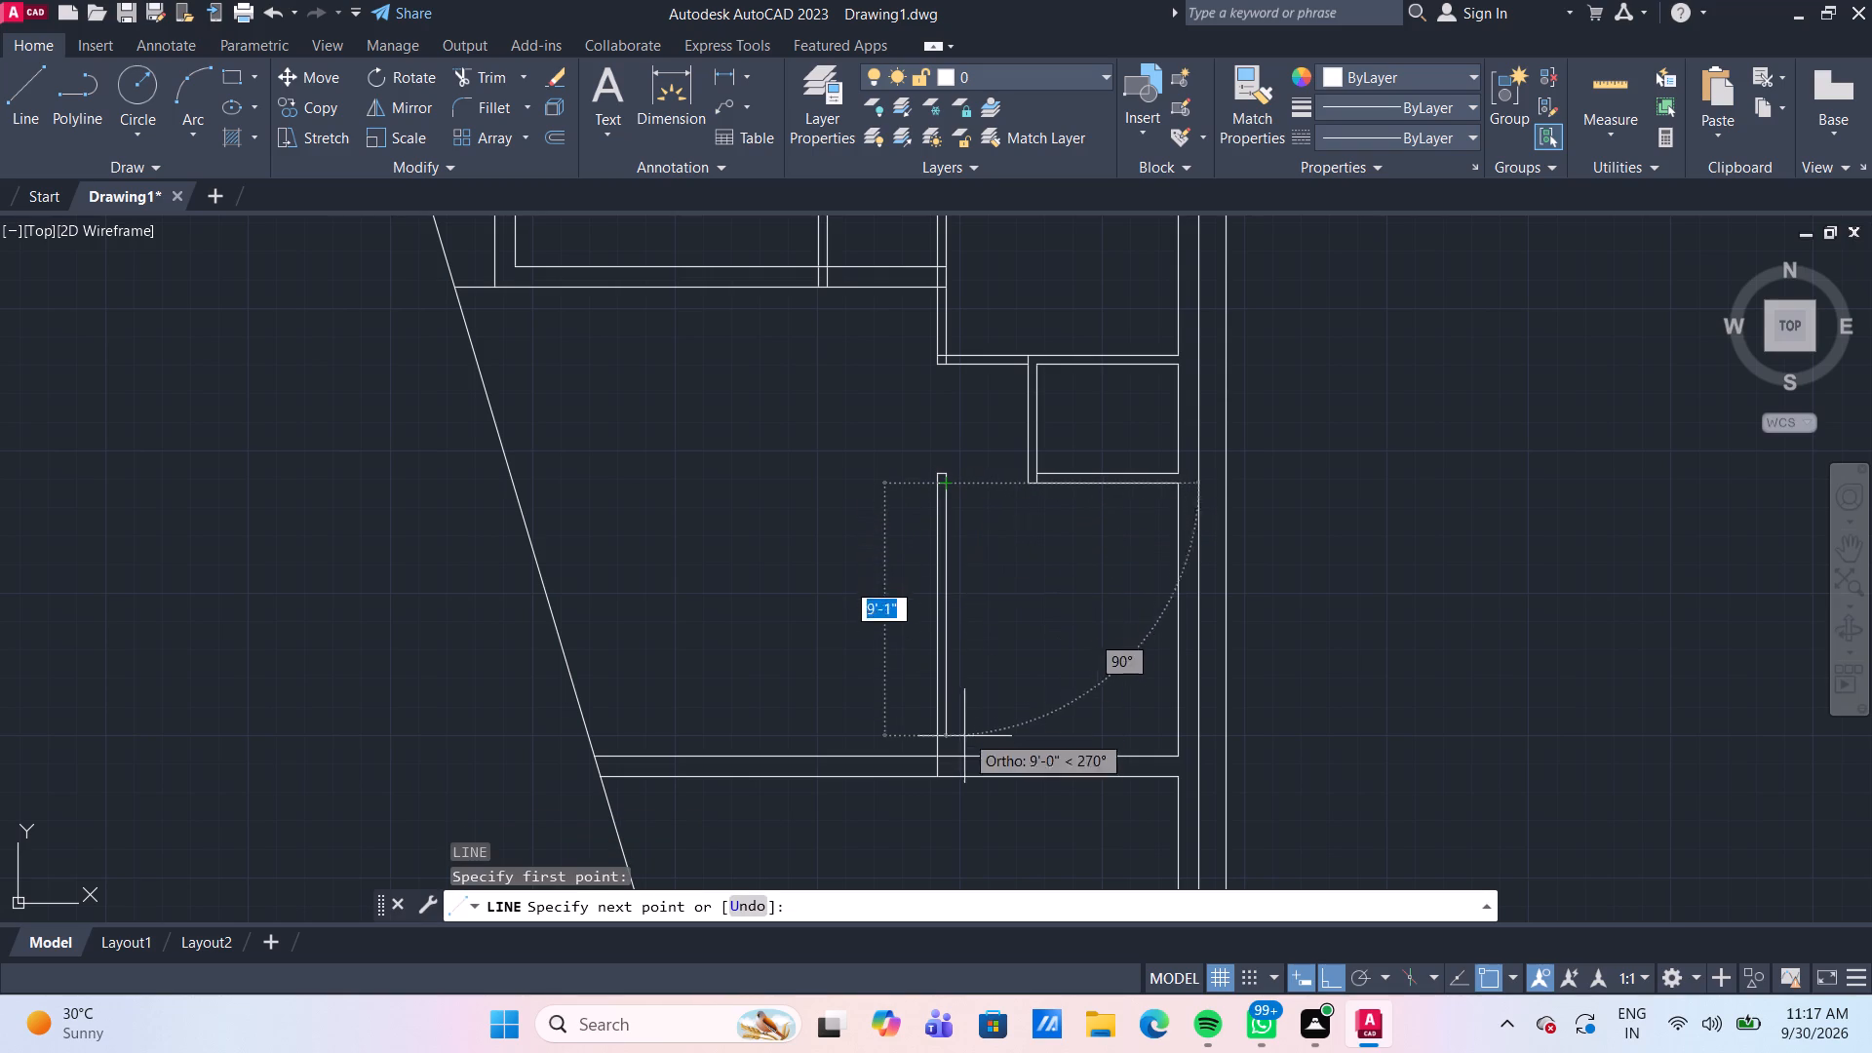
left_click(951, 776)
key("Return")
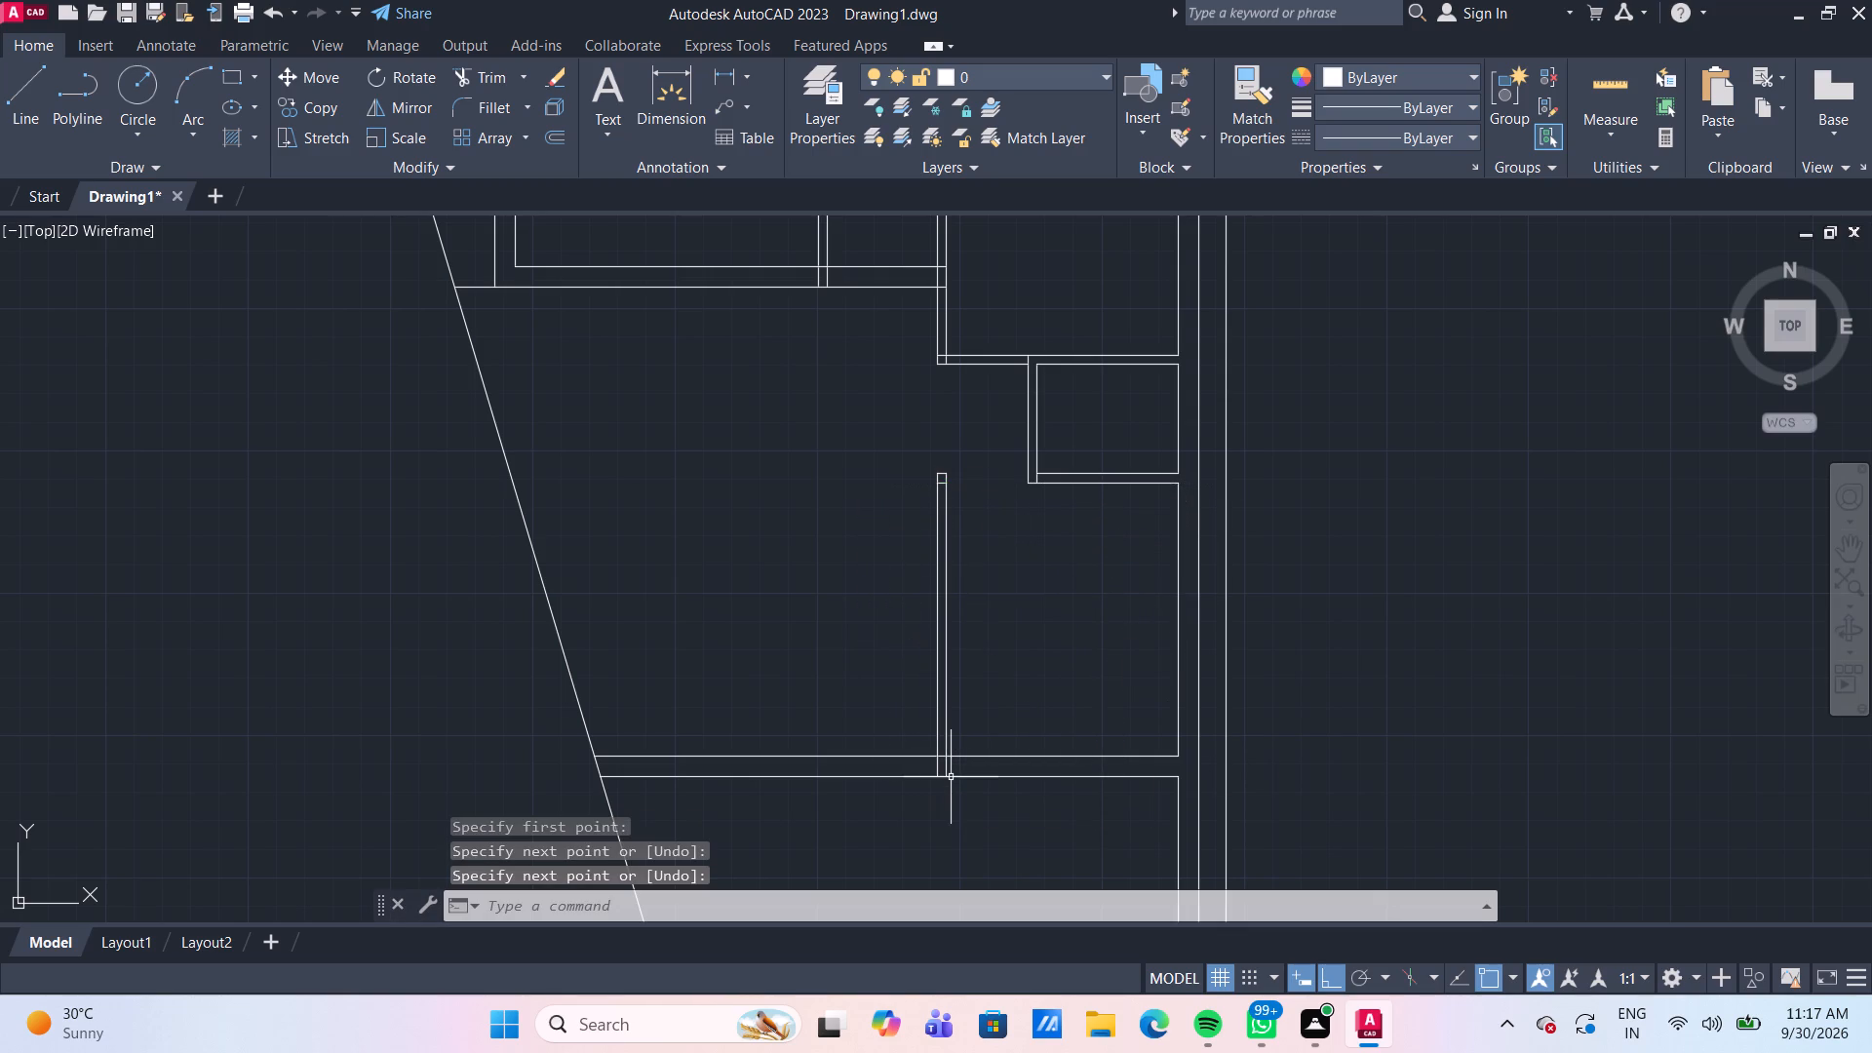
Offset the inner face of the east wall in the bottom room by 3' into the room.
scroll(842, 798, "down", 2)
middle_click_drag(836, 779, 811, 724)
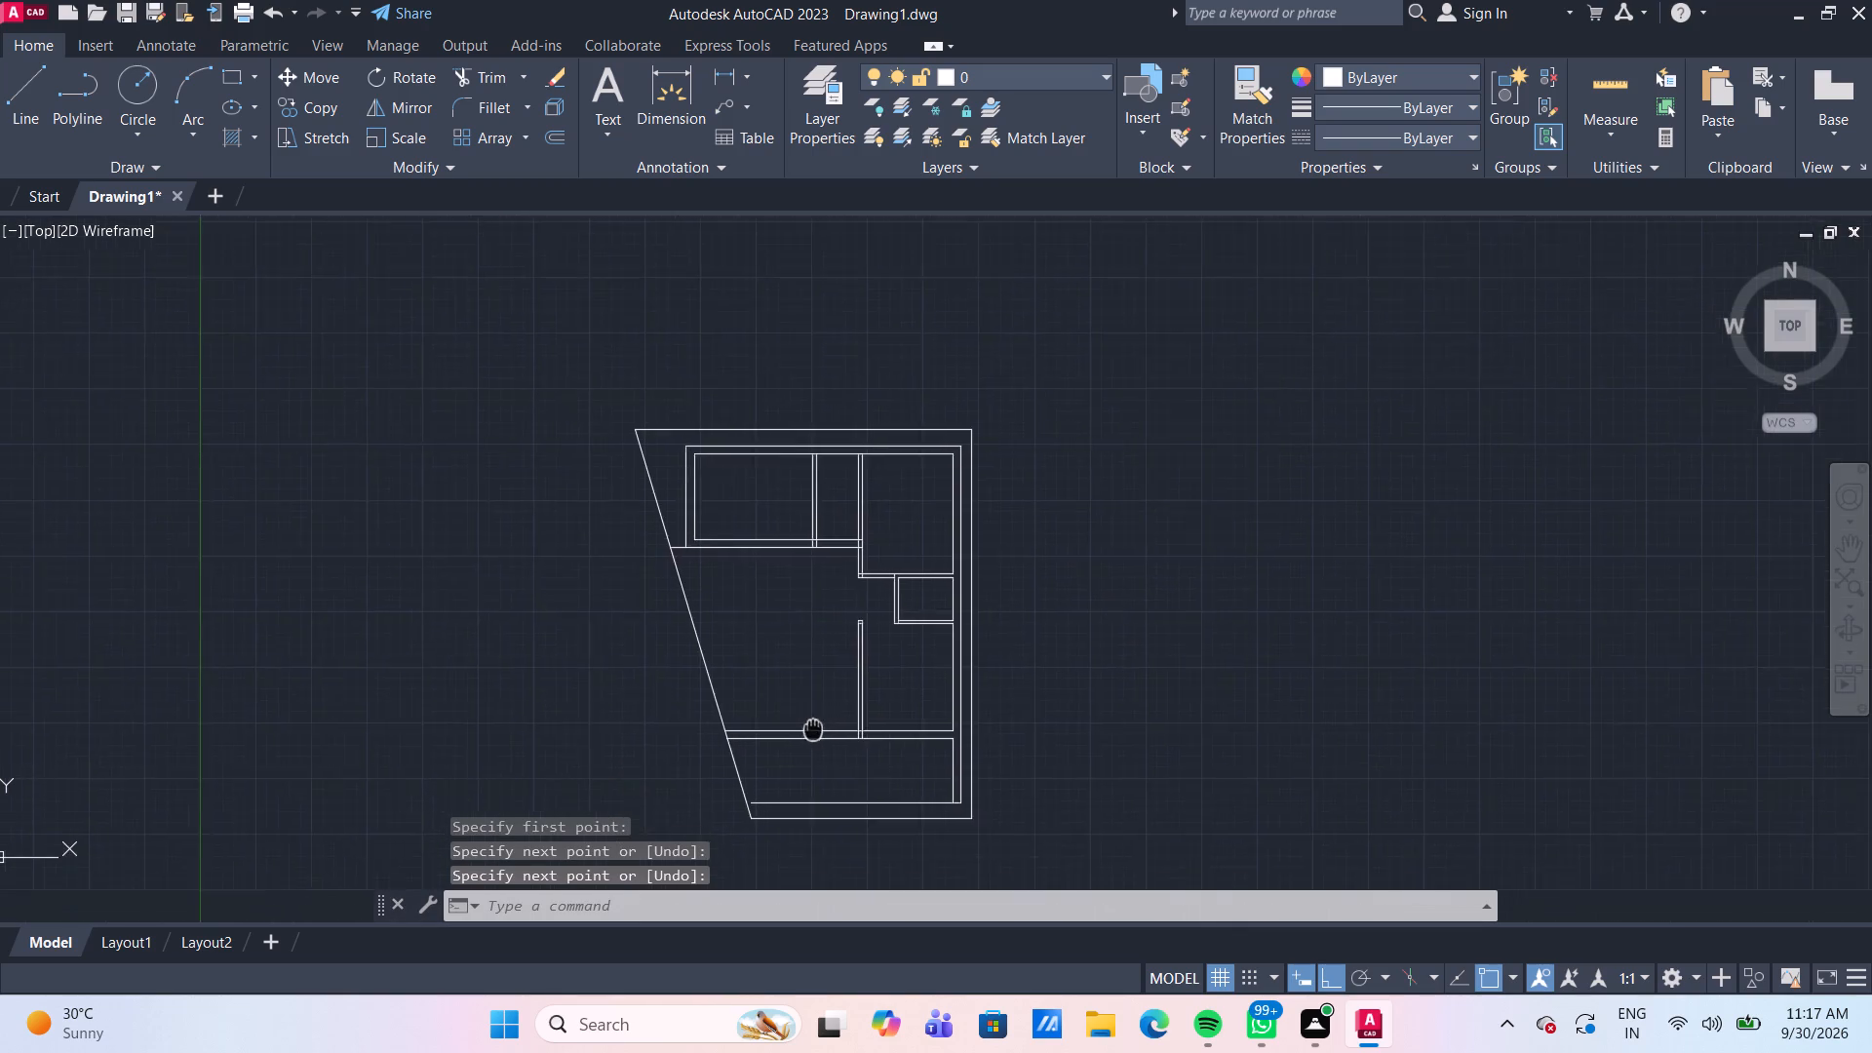
middle_click_drag(811, 724, 798, 666)
scroll(782, 711, "up", 1)
middle_click_drag(782, 714, 780, 701)
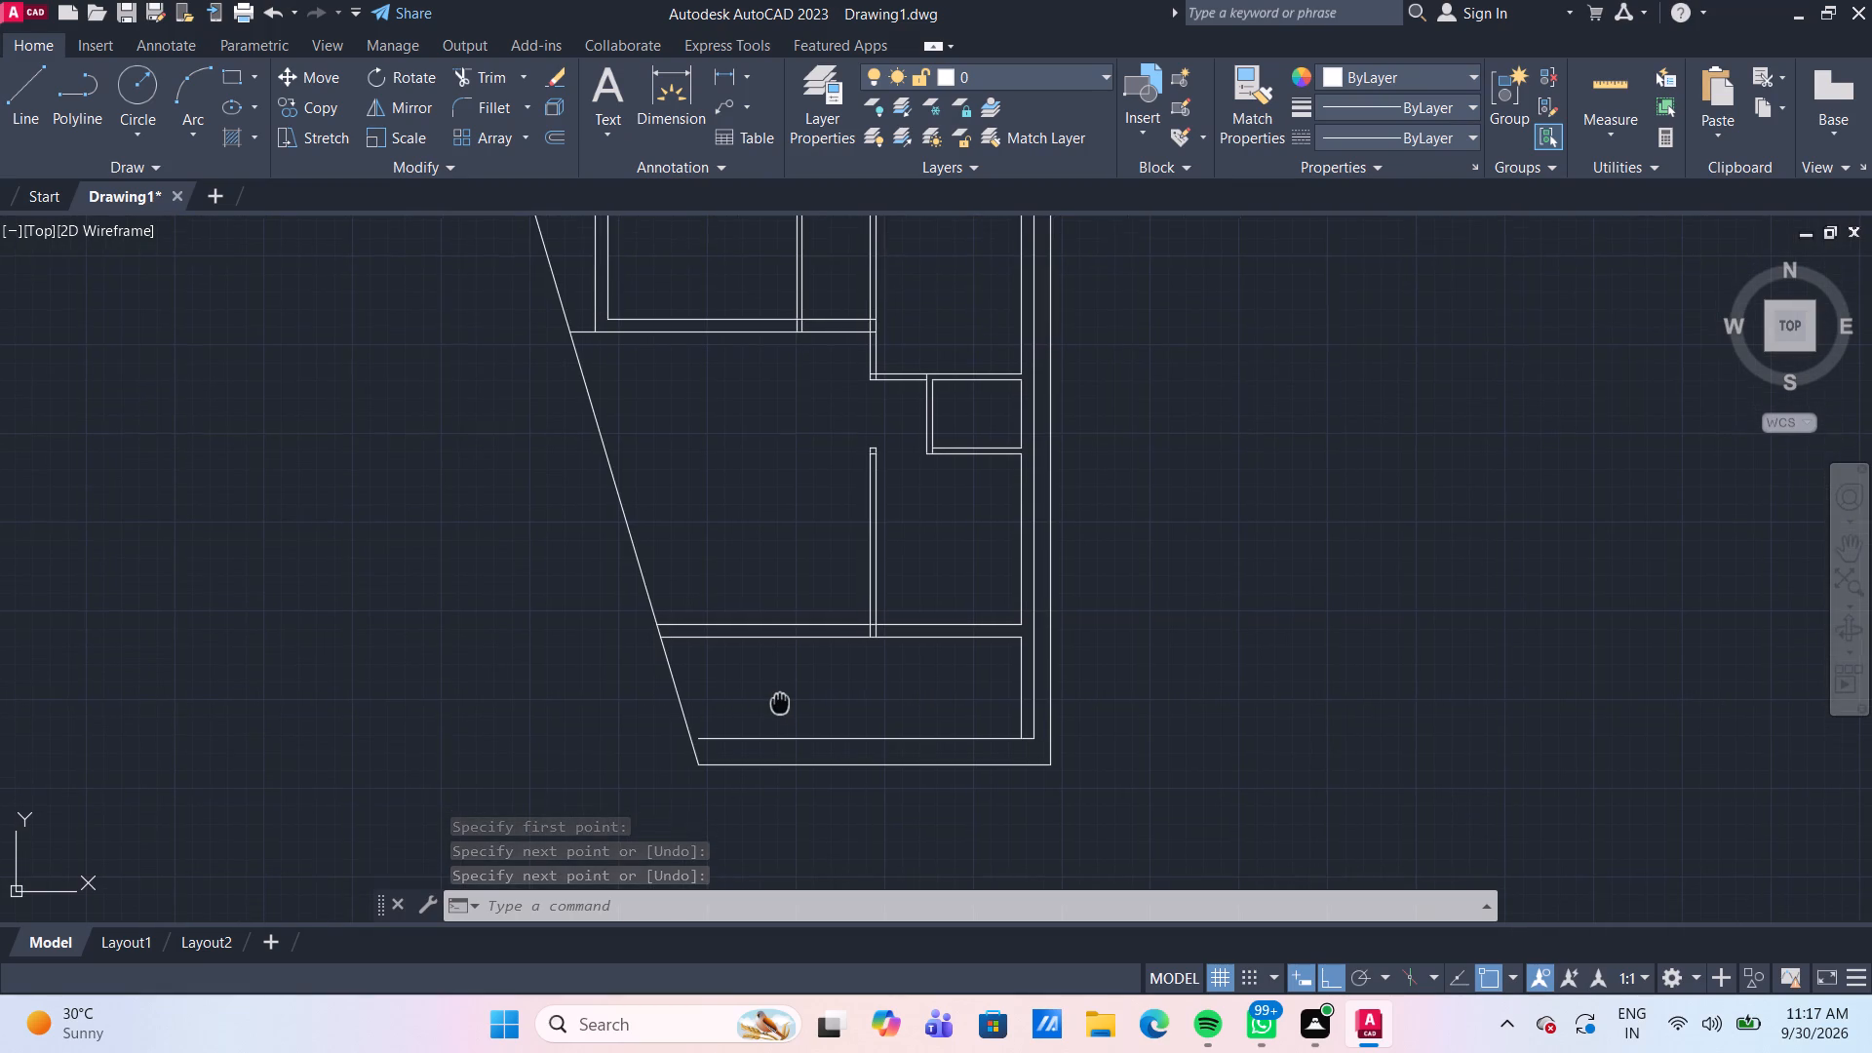
middle_click_drag(780, 701, 780, 700)
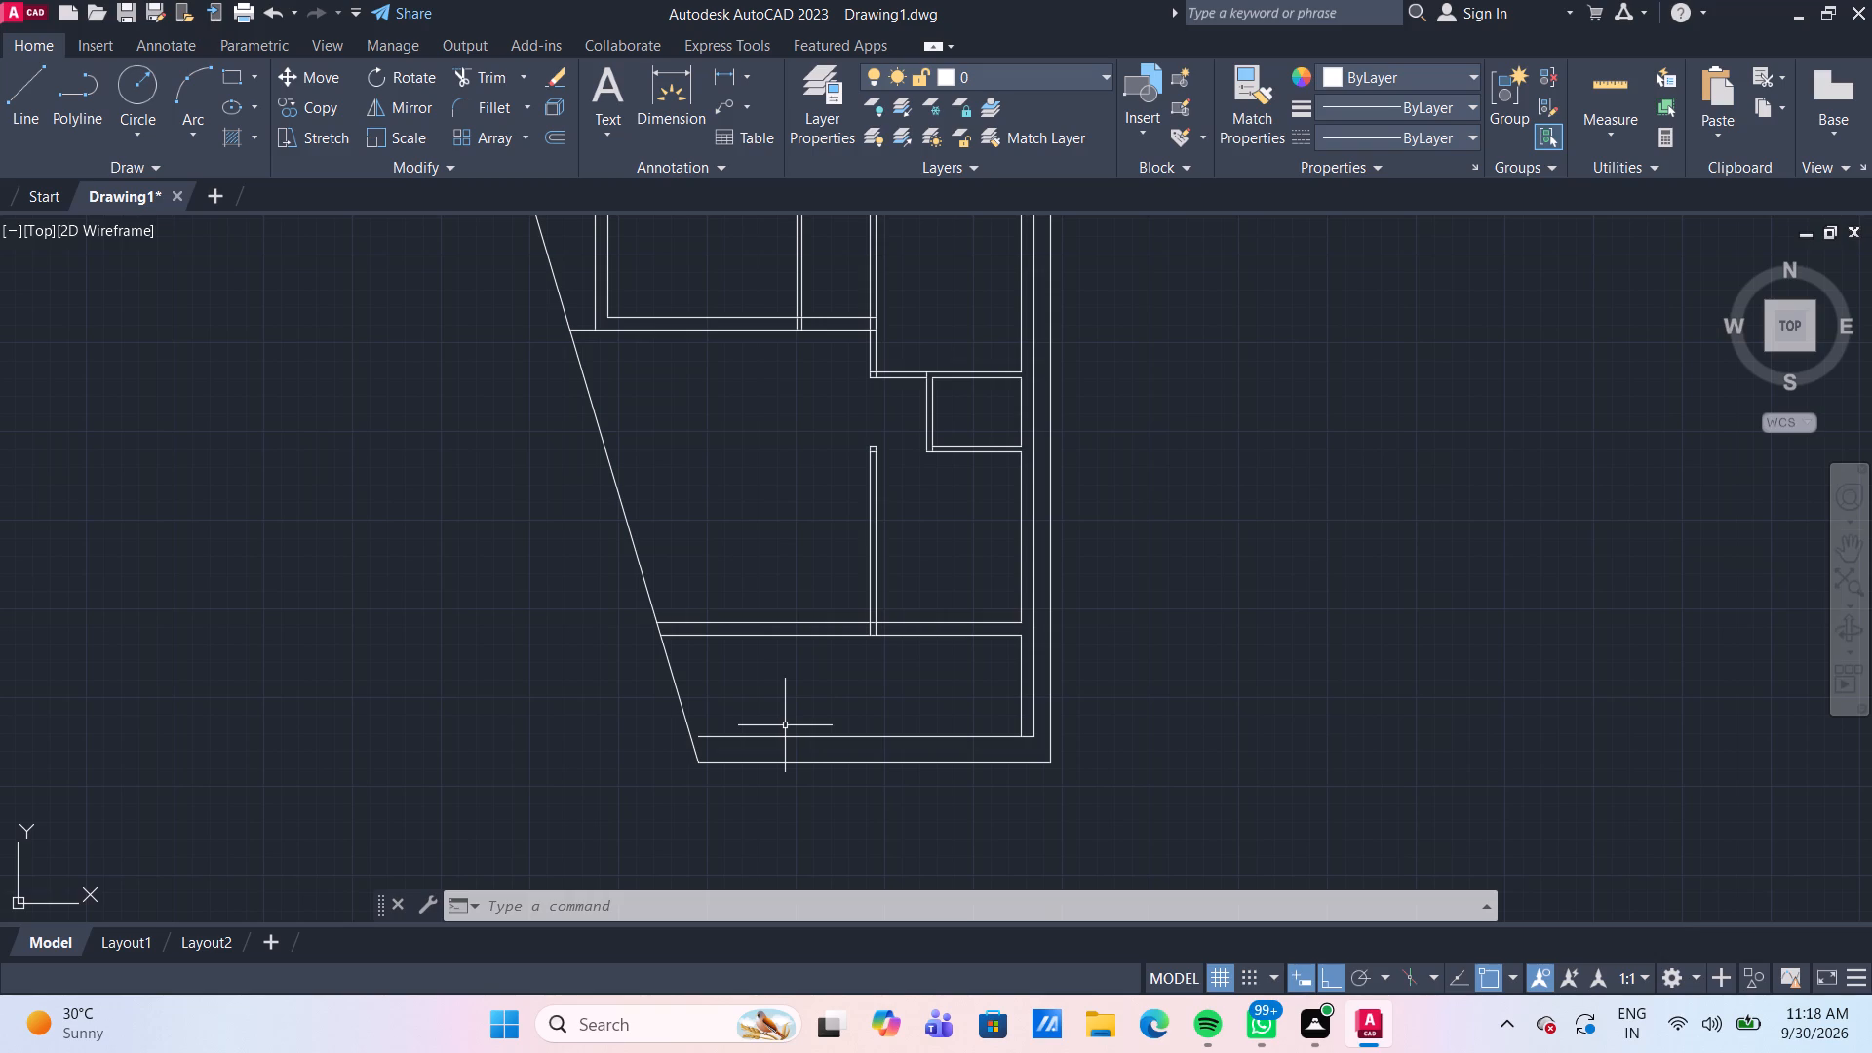
scroll(973, 720, "up", 1)
middle_click_drag(967, 717, 951, 672)
key("o")
key("Return")
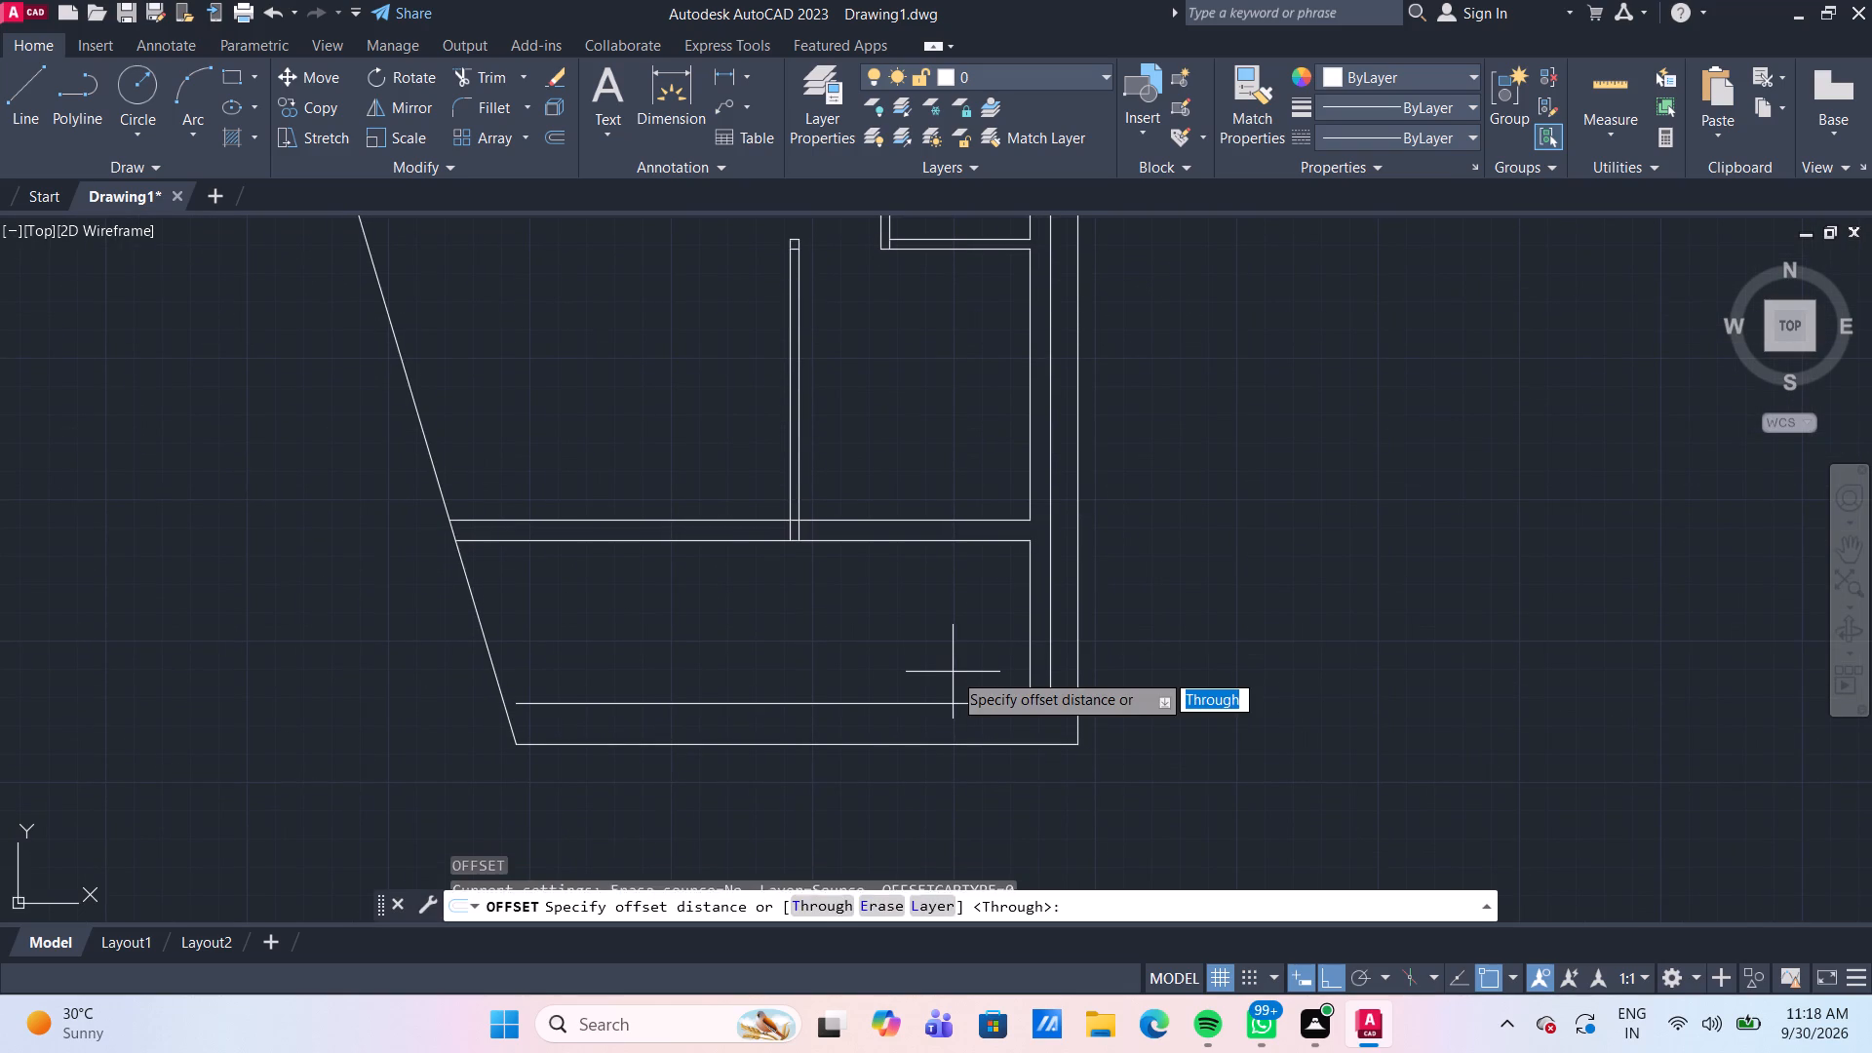
key("Return")
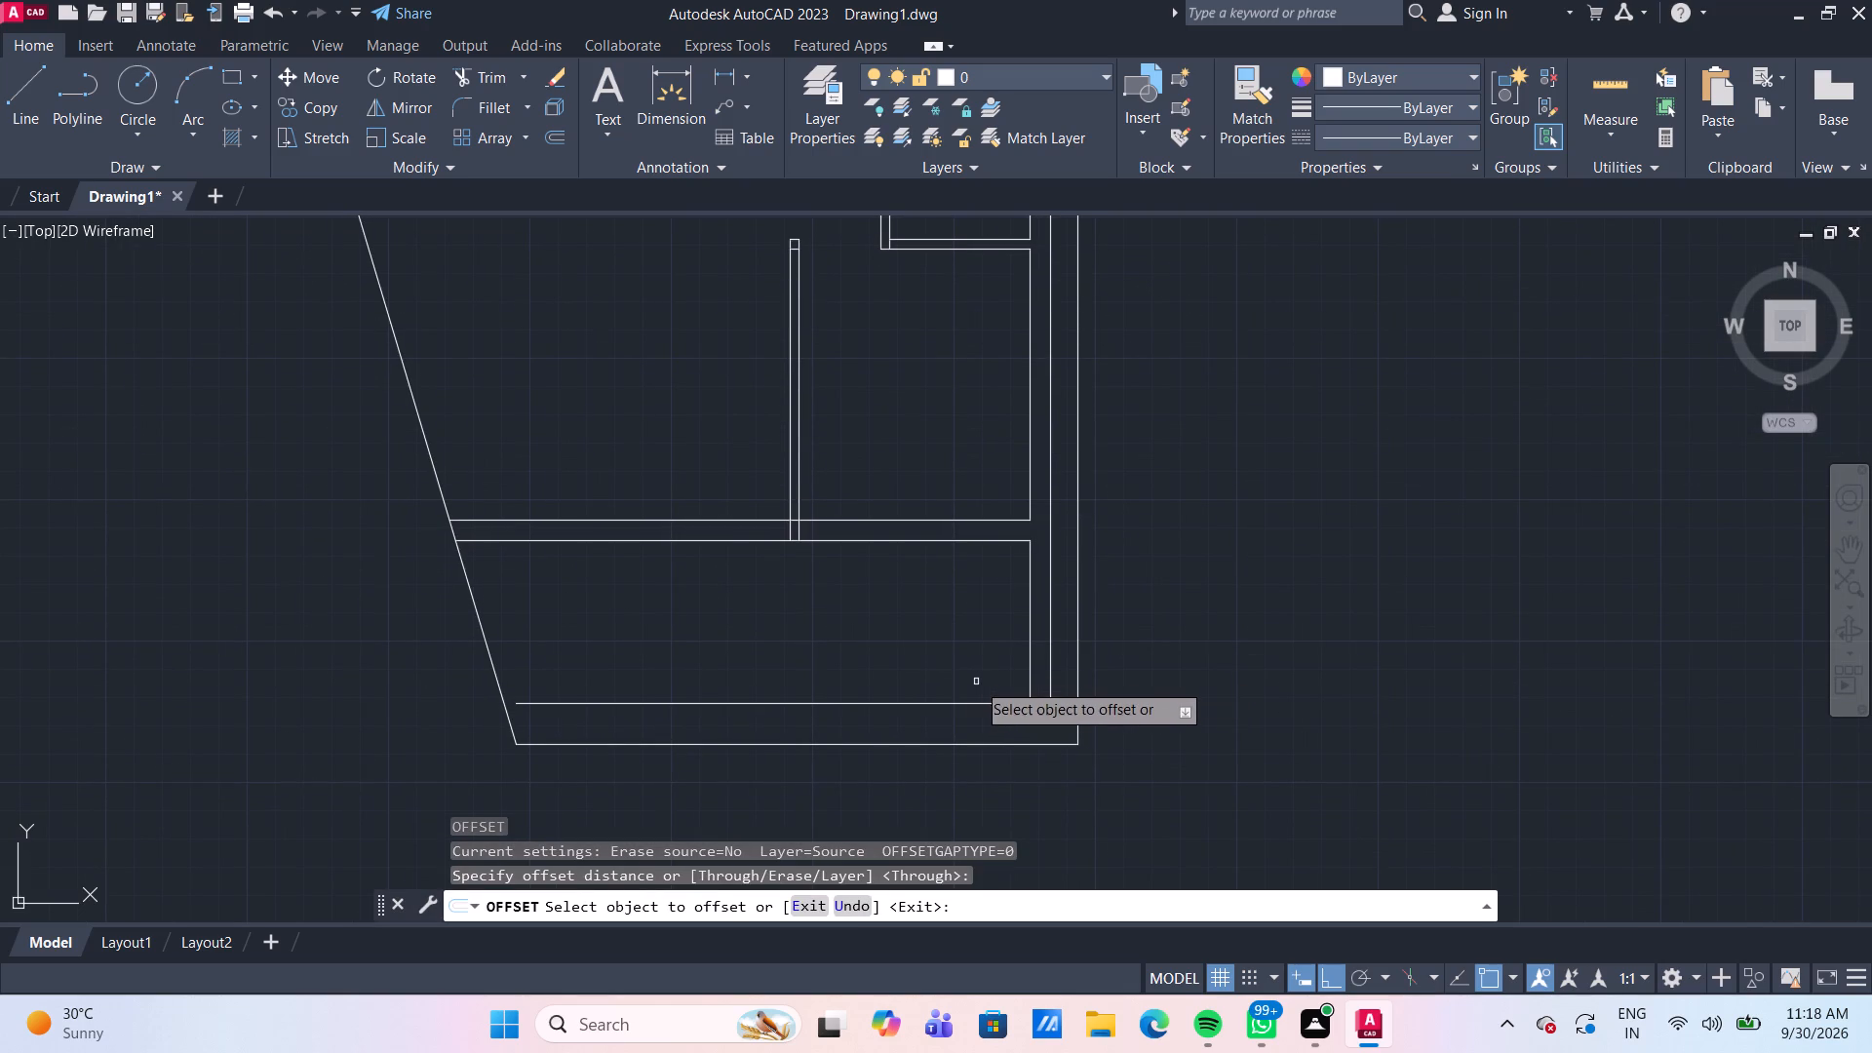
left_click(1031, 637)
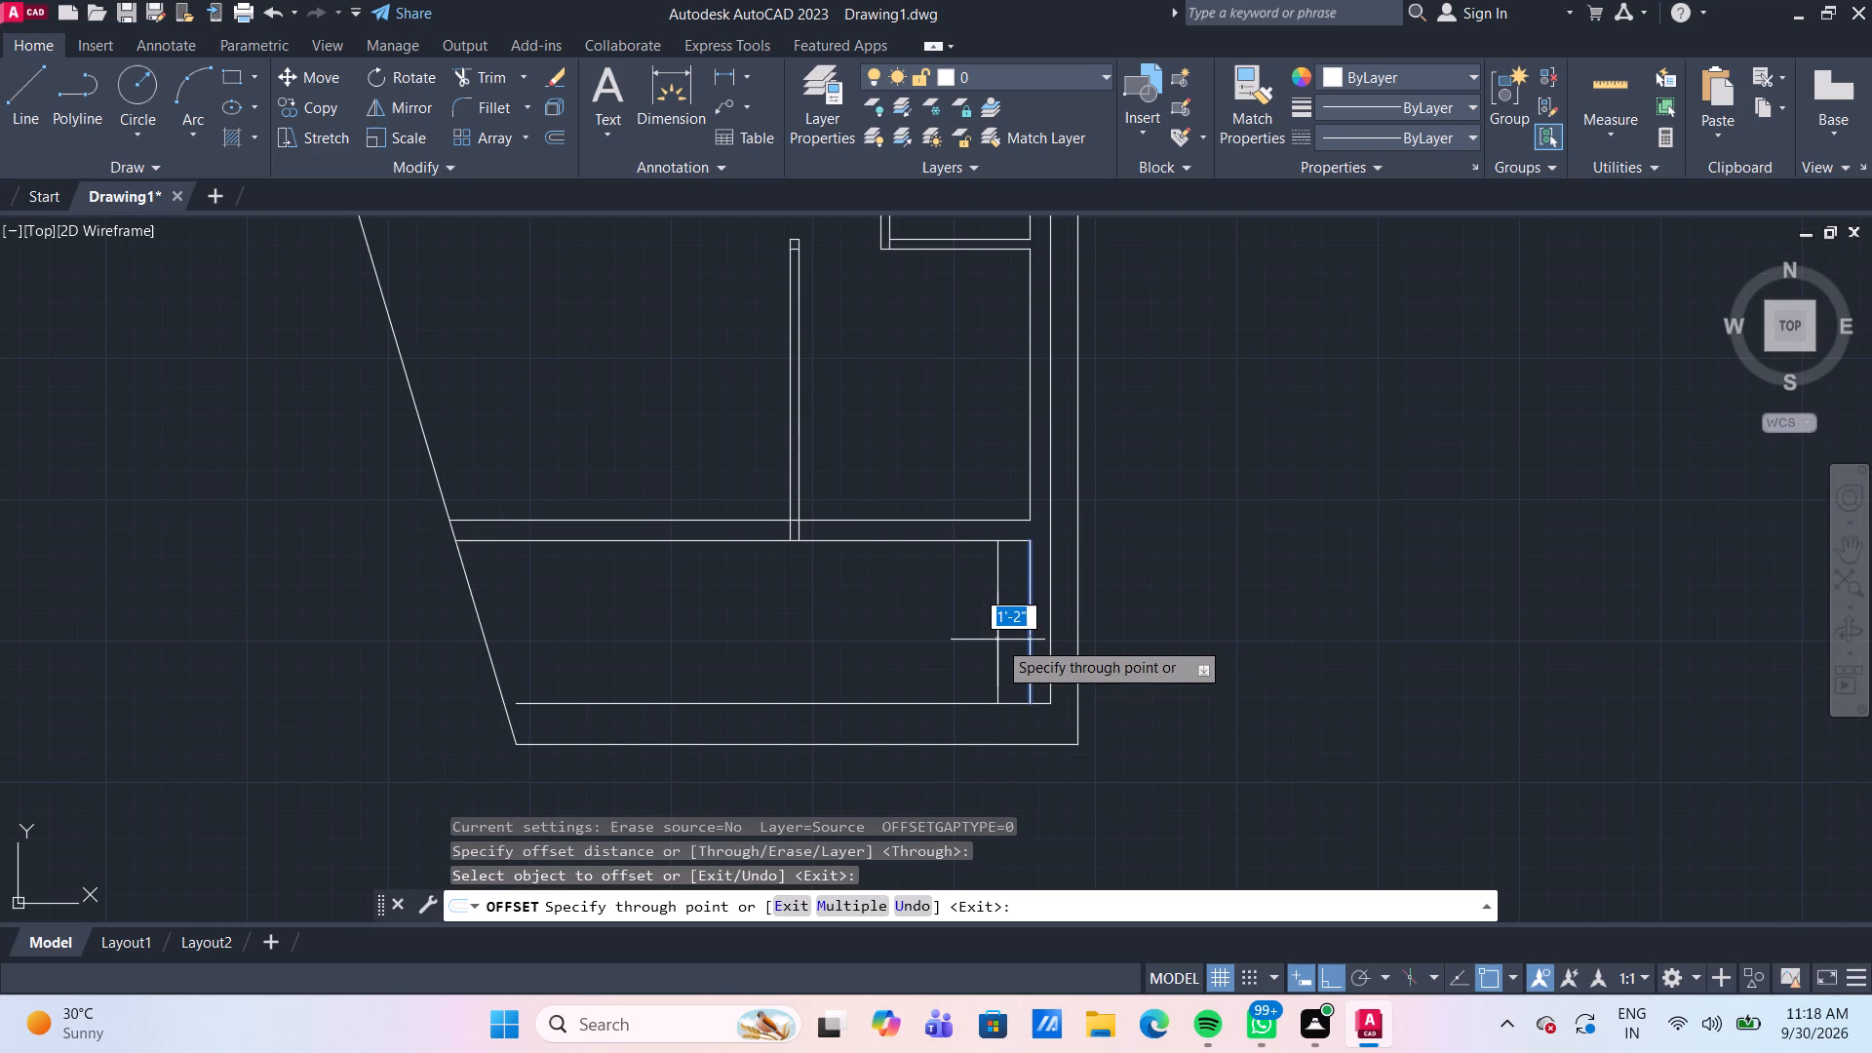
type("3'")
key("Return")
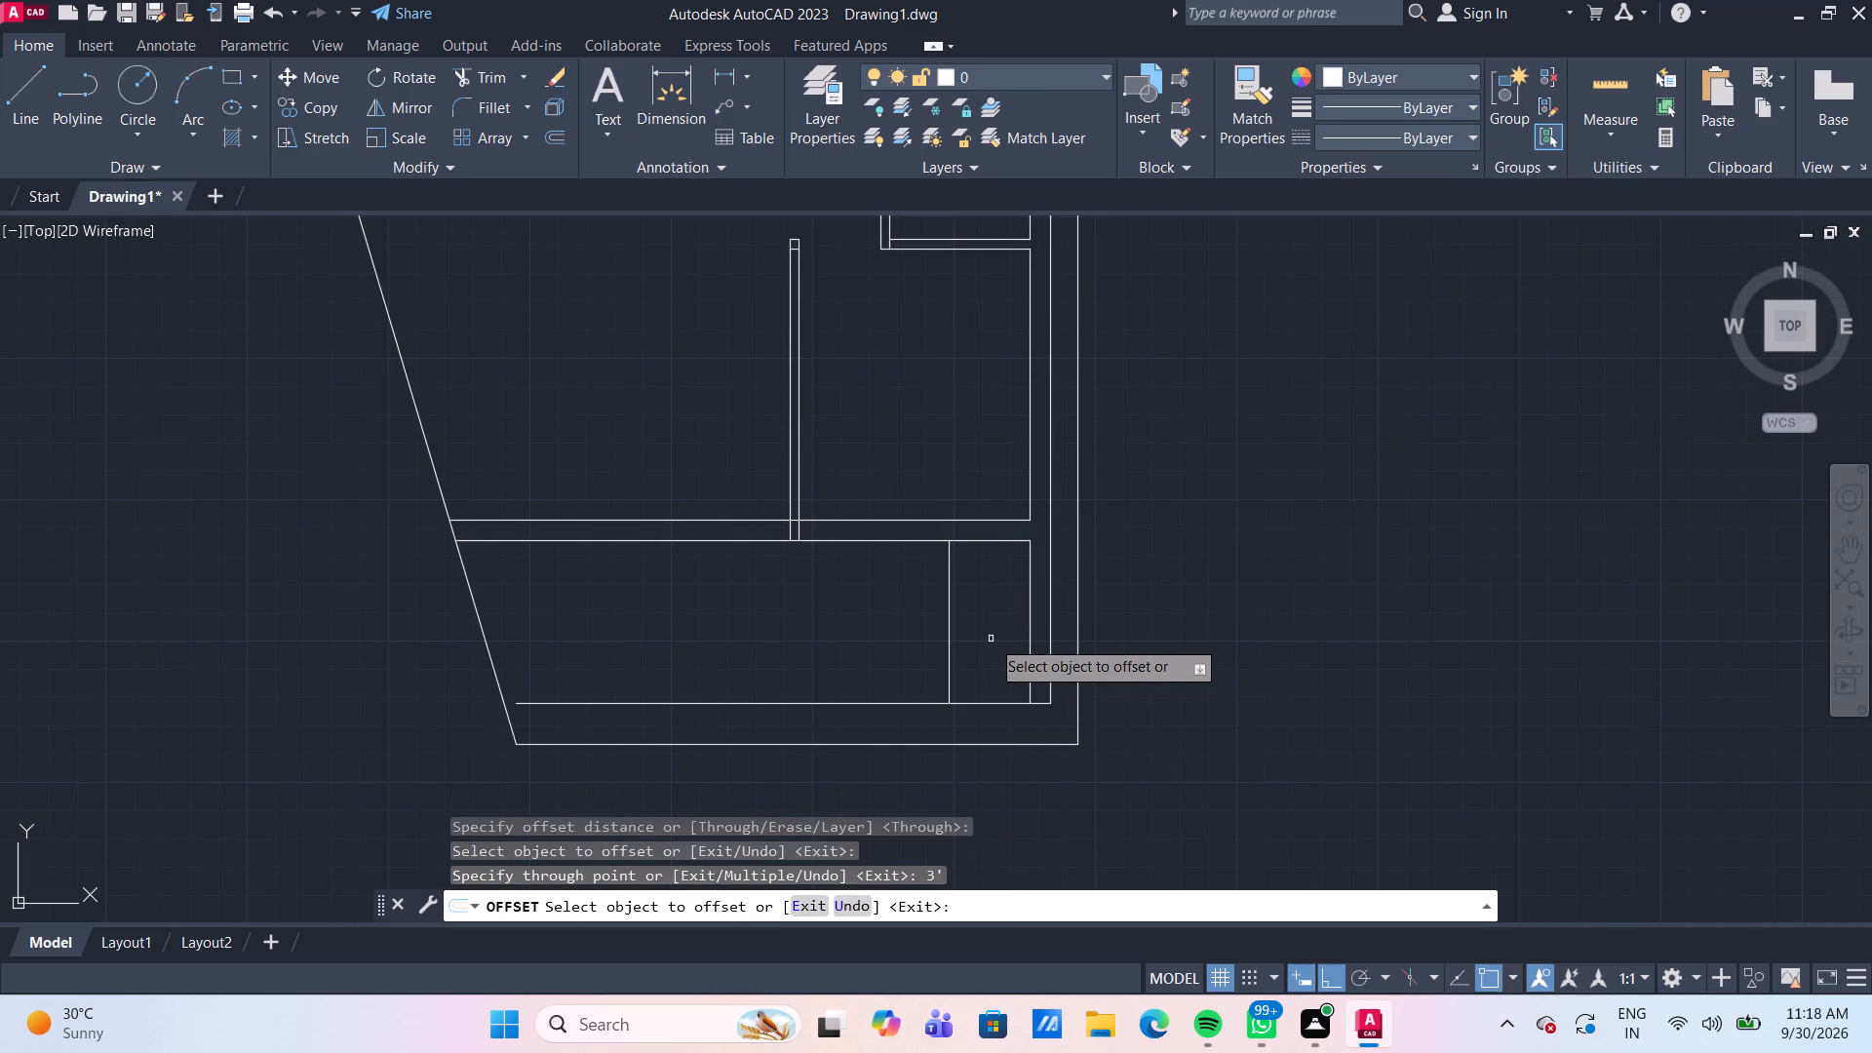
Offset the new vertical line in the bottom room by 5'10" and again by 7'6" toward the slanted boundary.
left_click(950, 618)
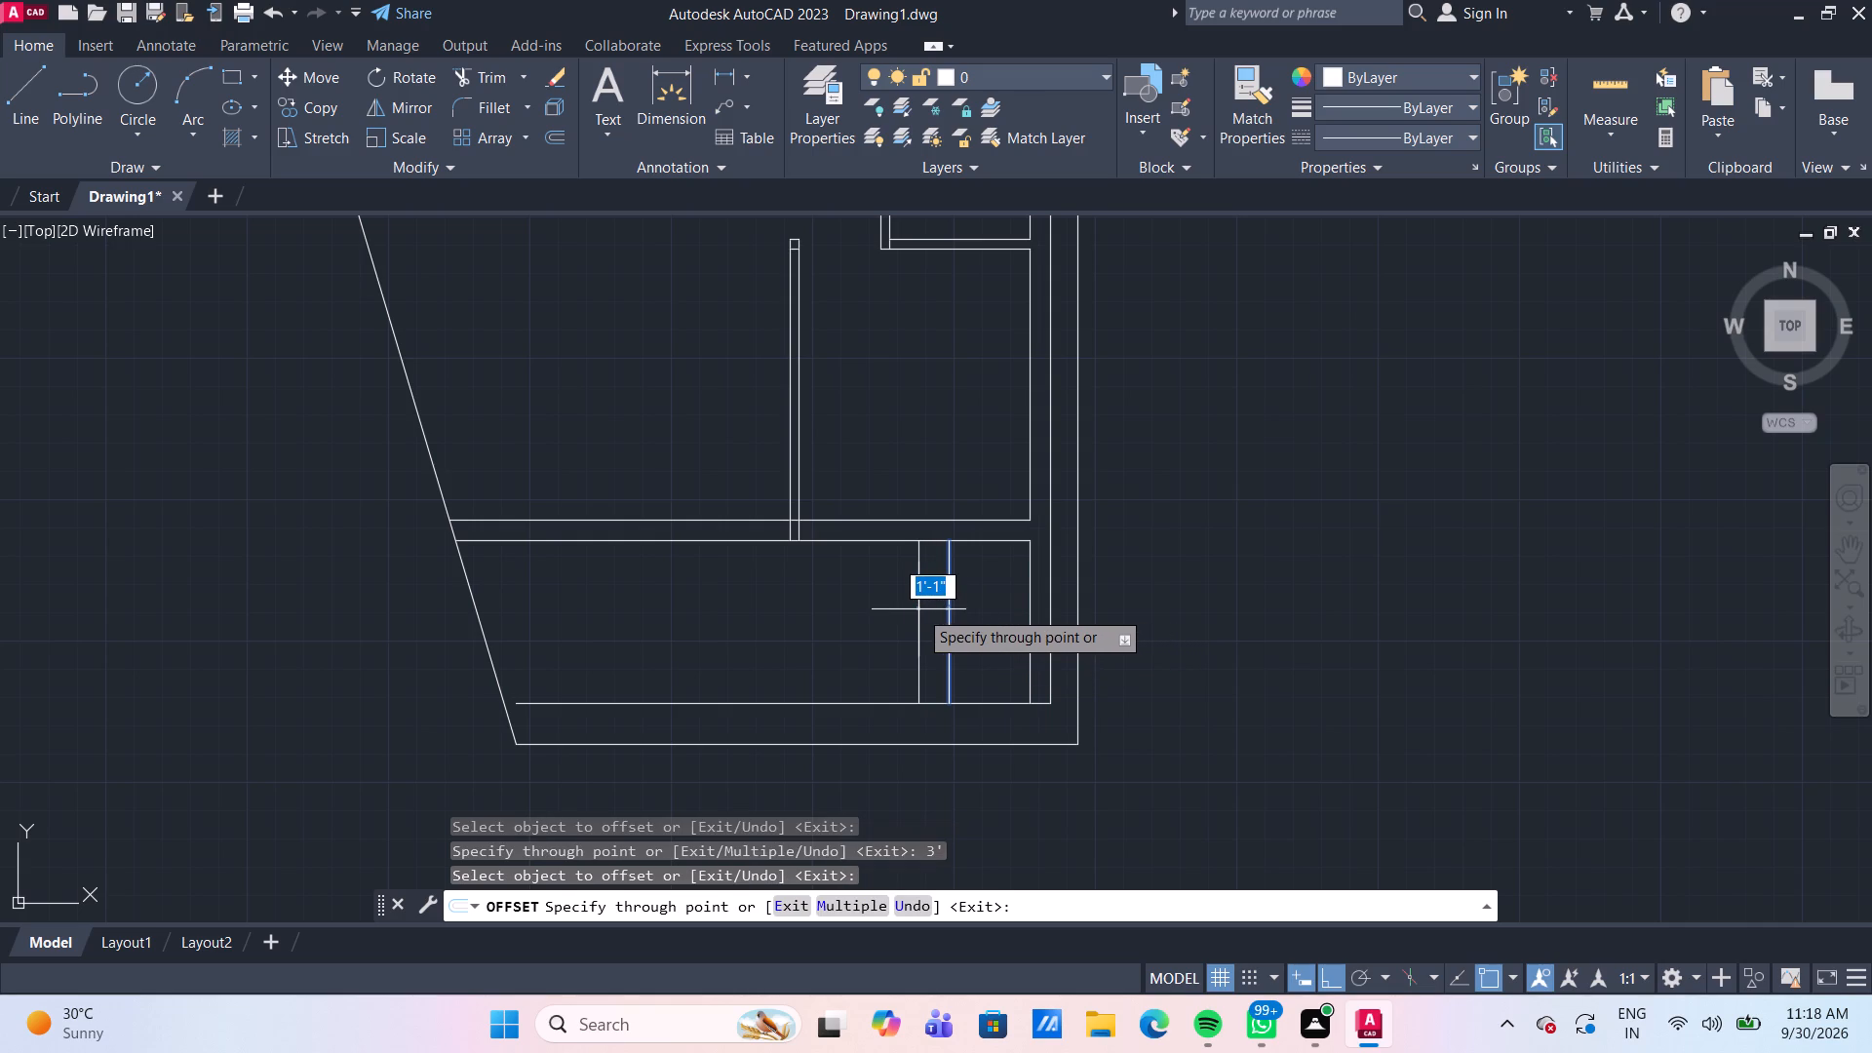
type("5'")
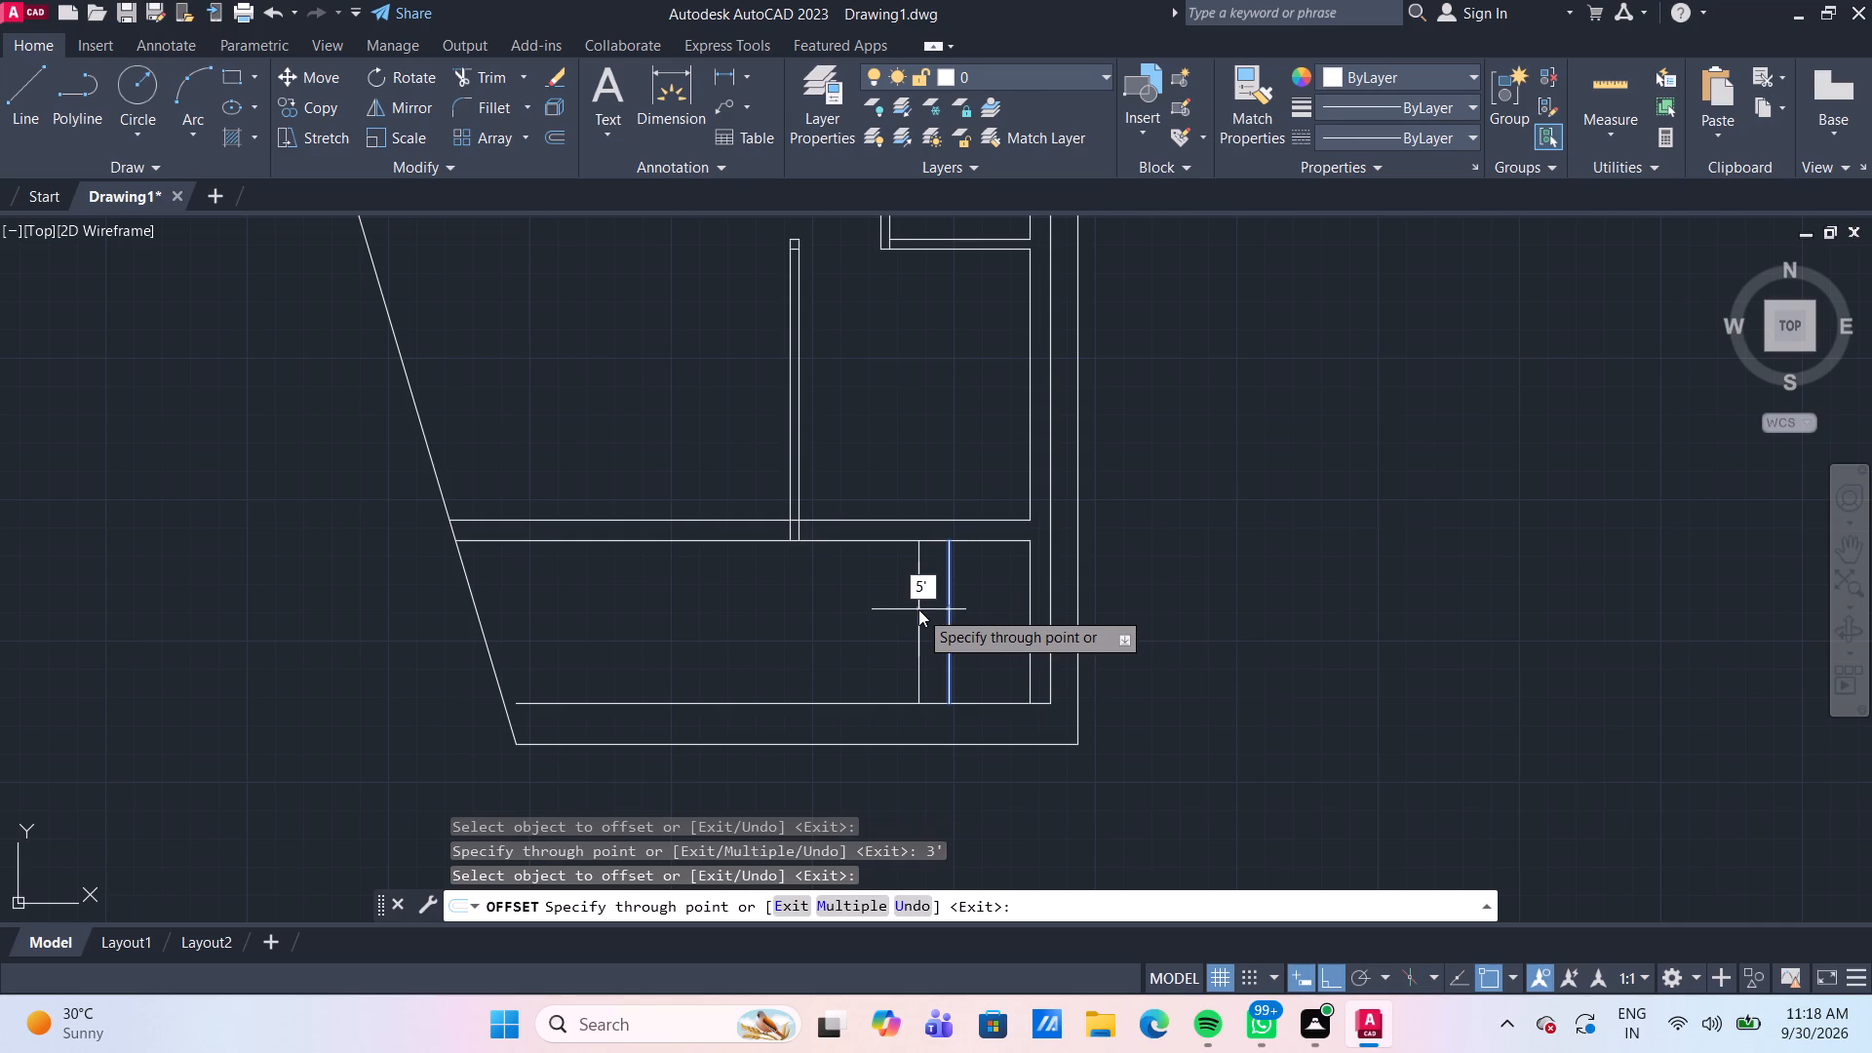
type("10\"")
key("Return")
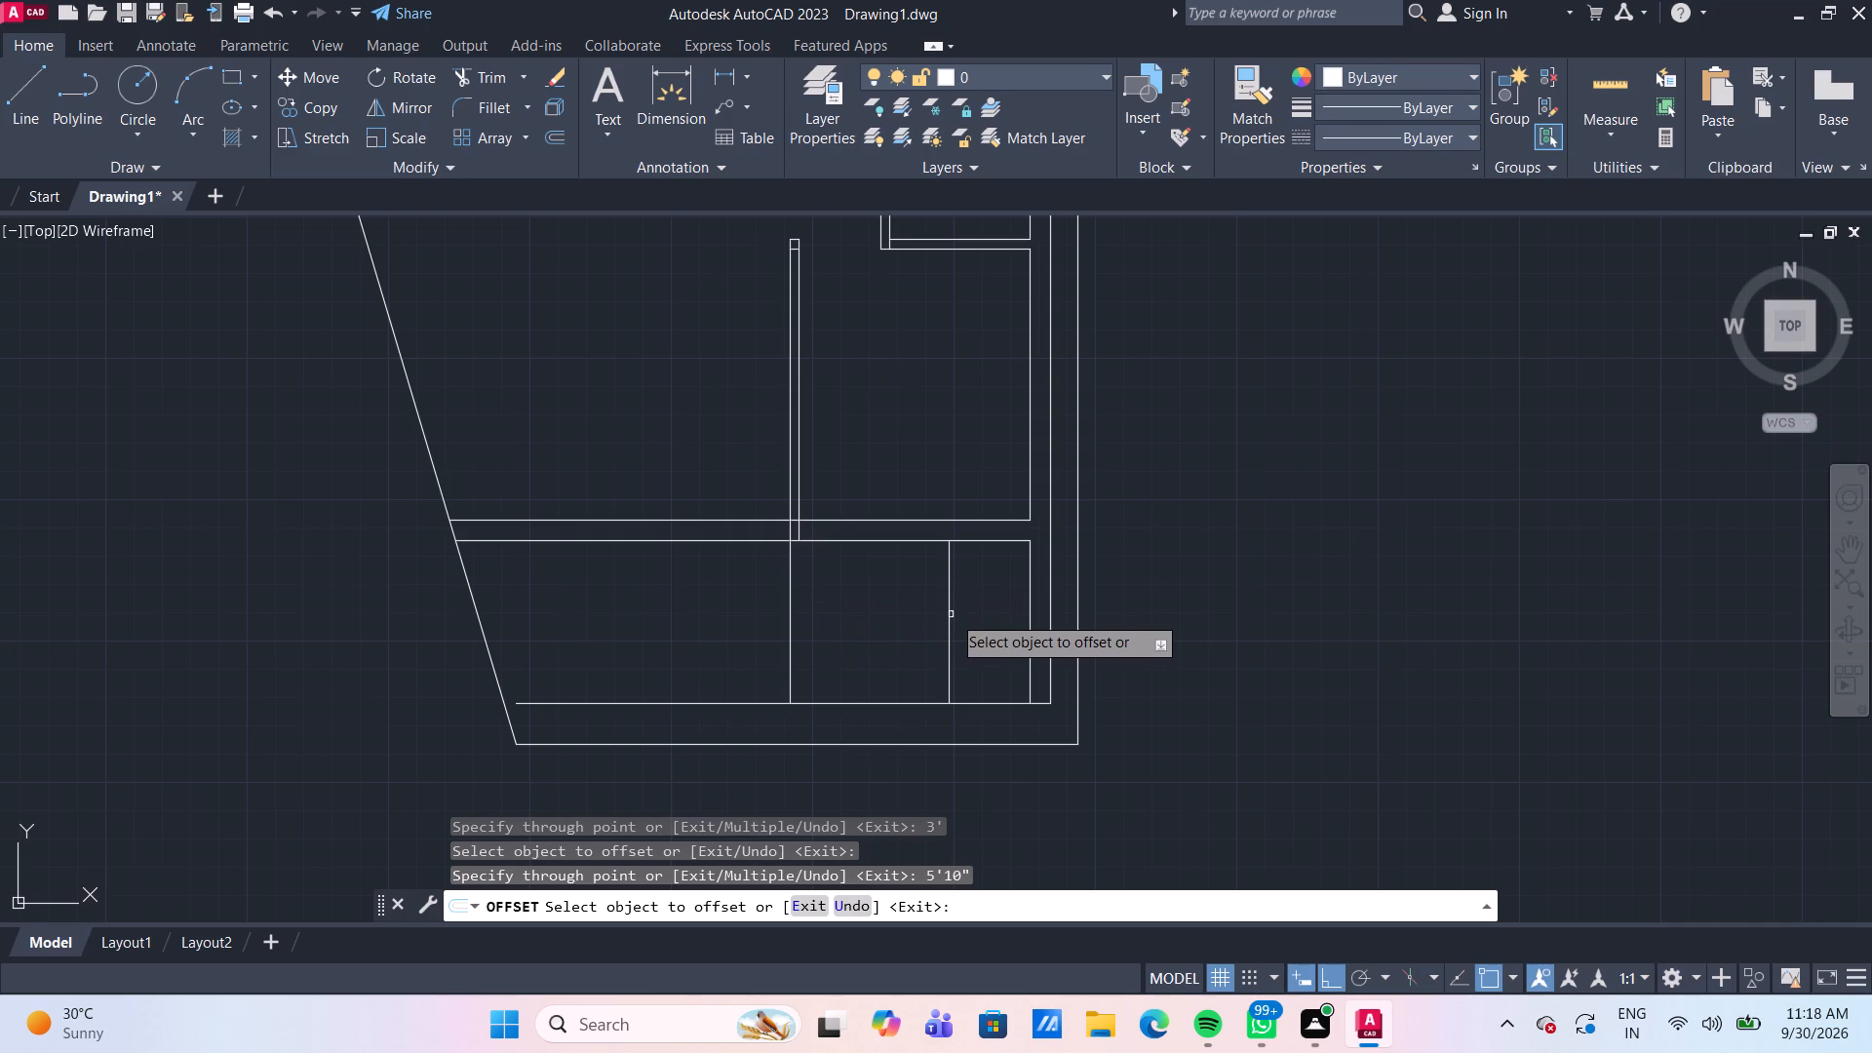
left_click(948, 613)
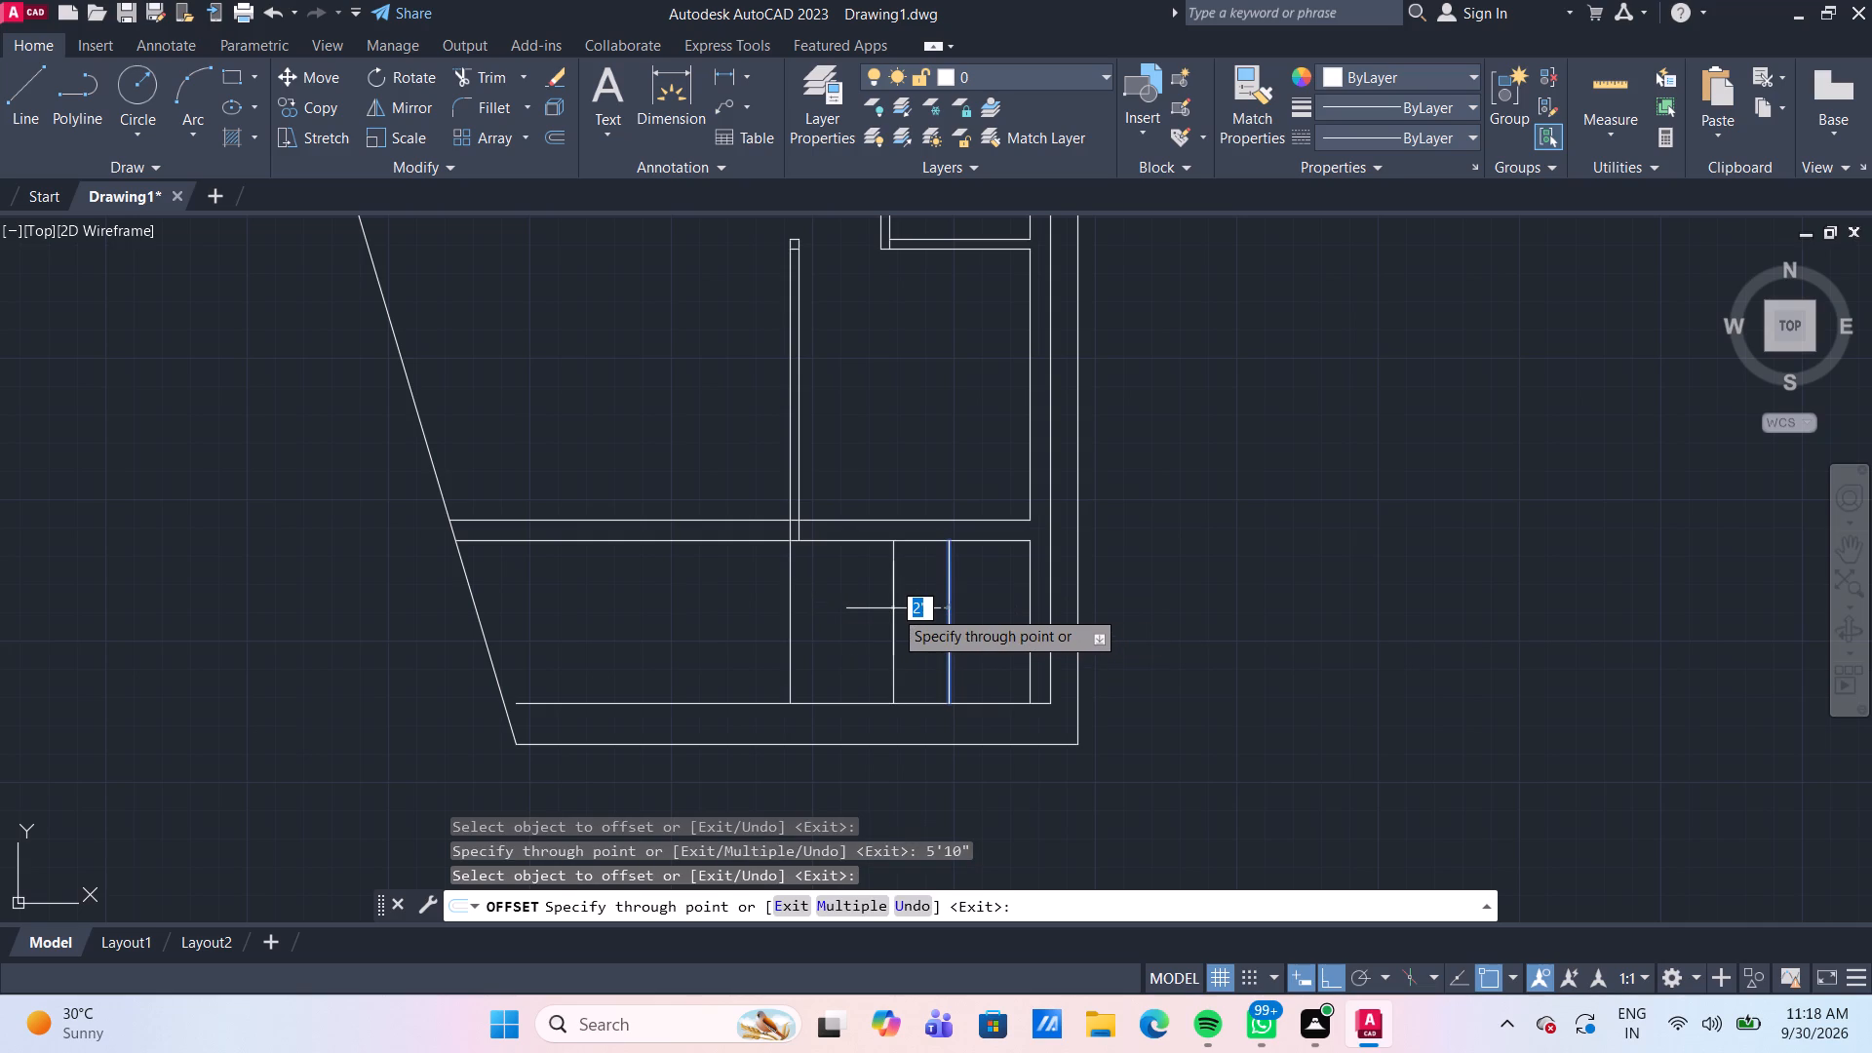
type("7'6\"")
key("Return")
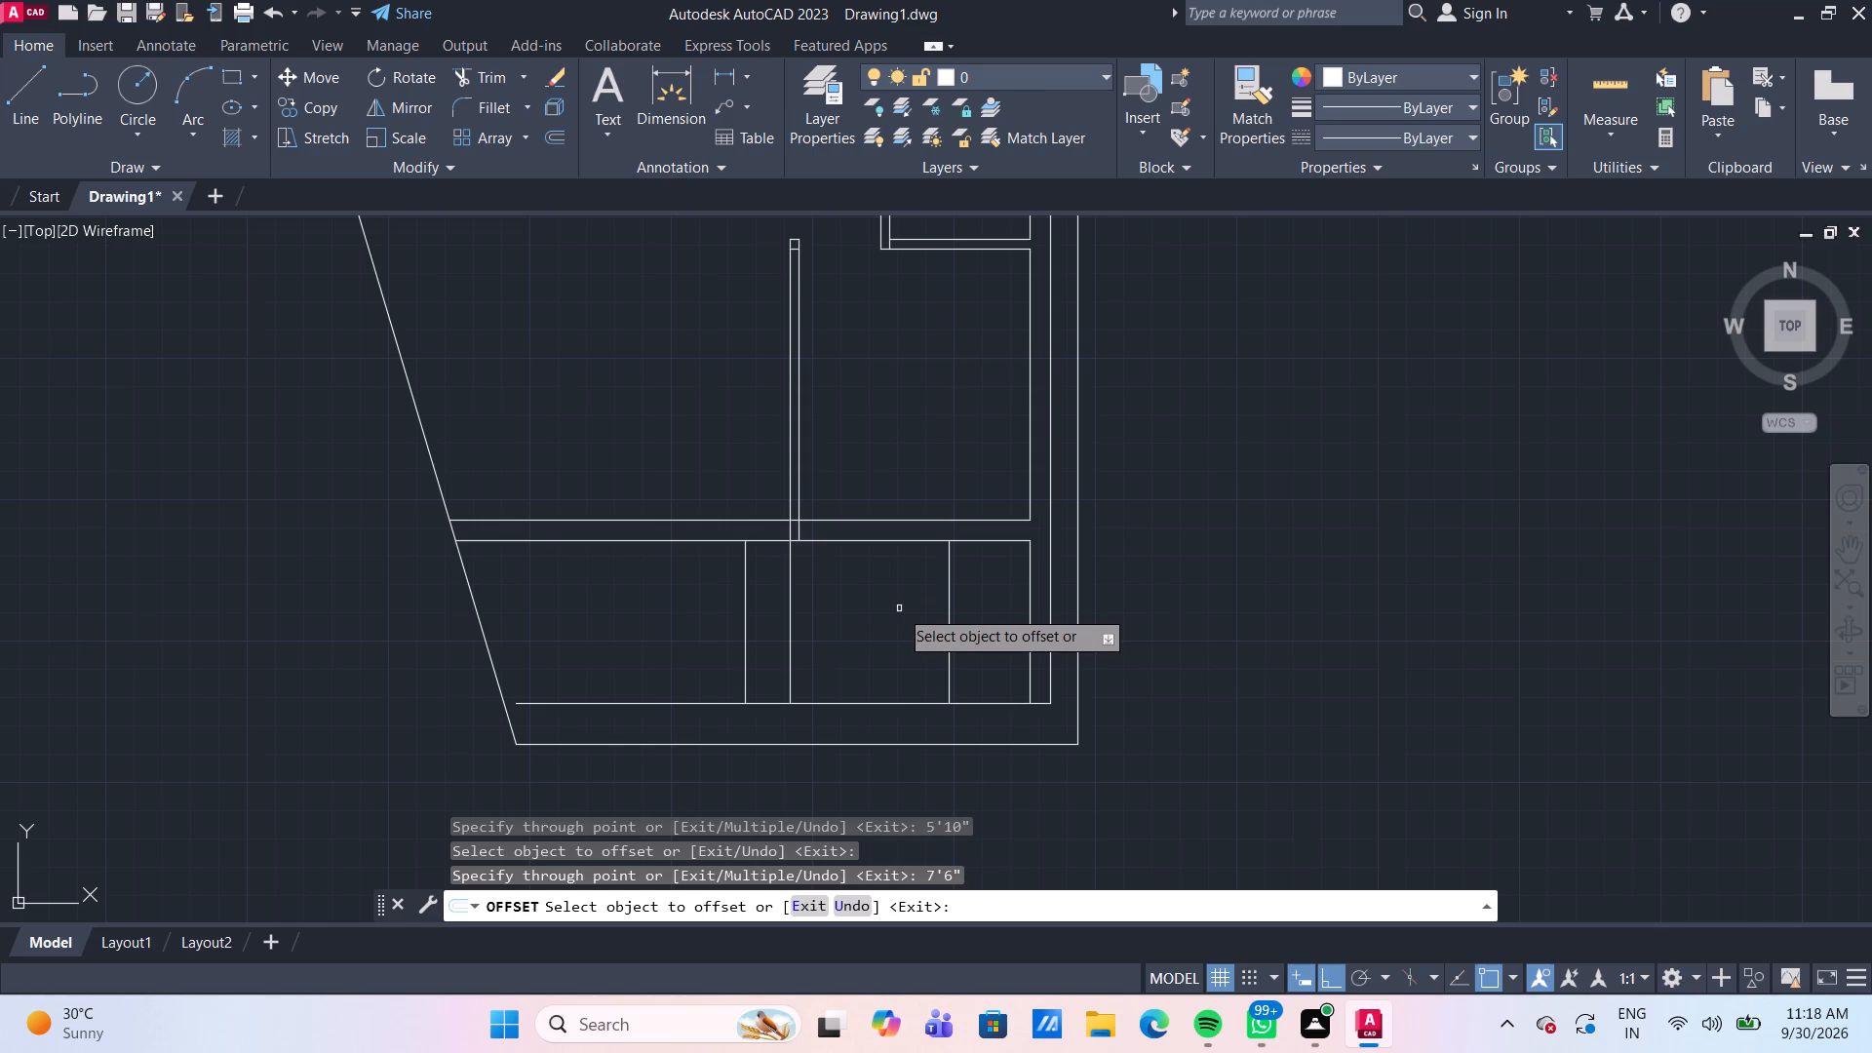
Offset the west line of the new vertical partition above the bottom room by 10' toward the slanted boundary.
middle_click_drag(875, 656, 880, 604)
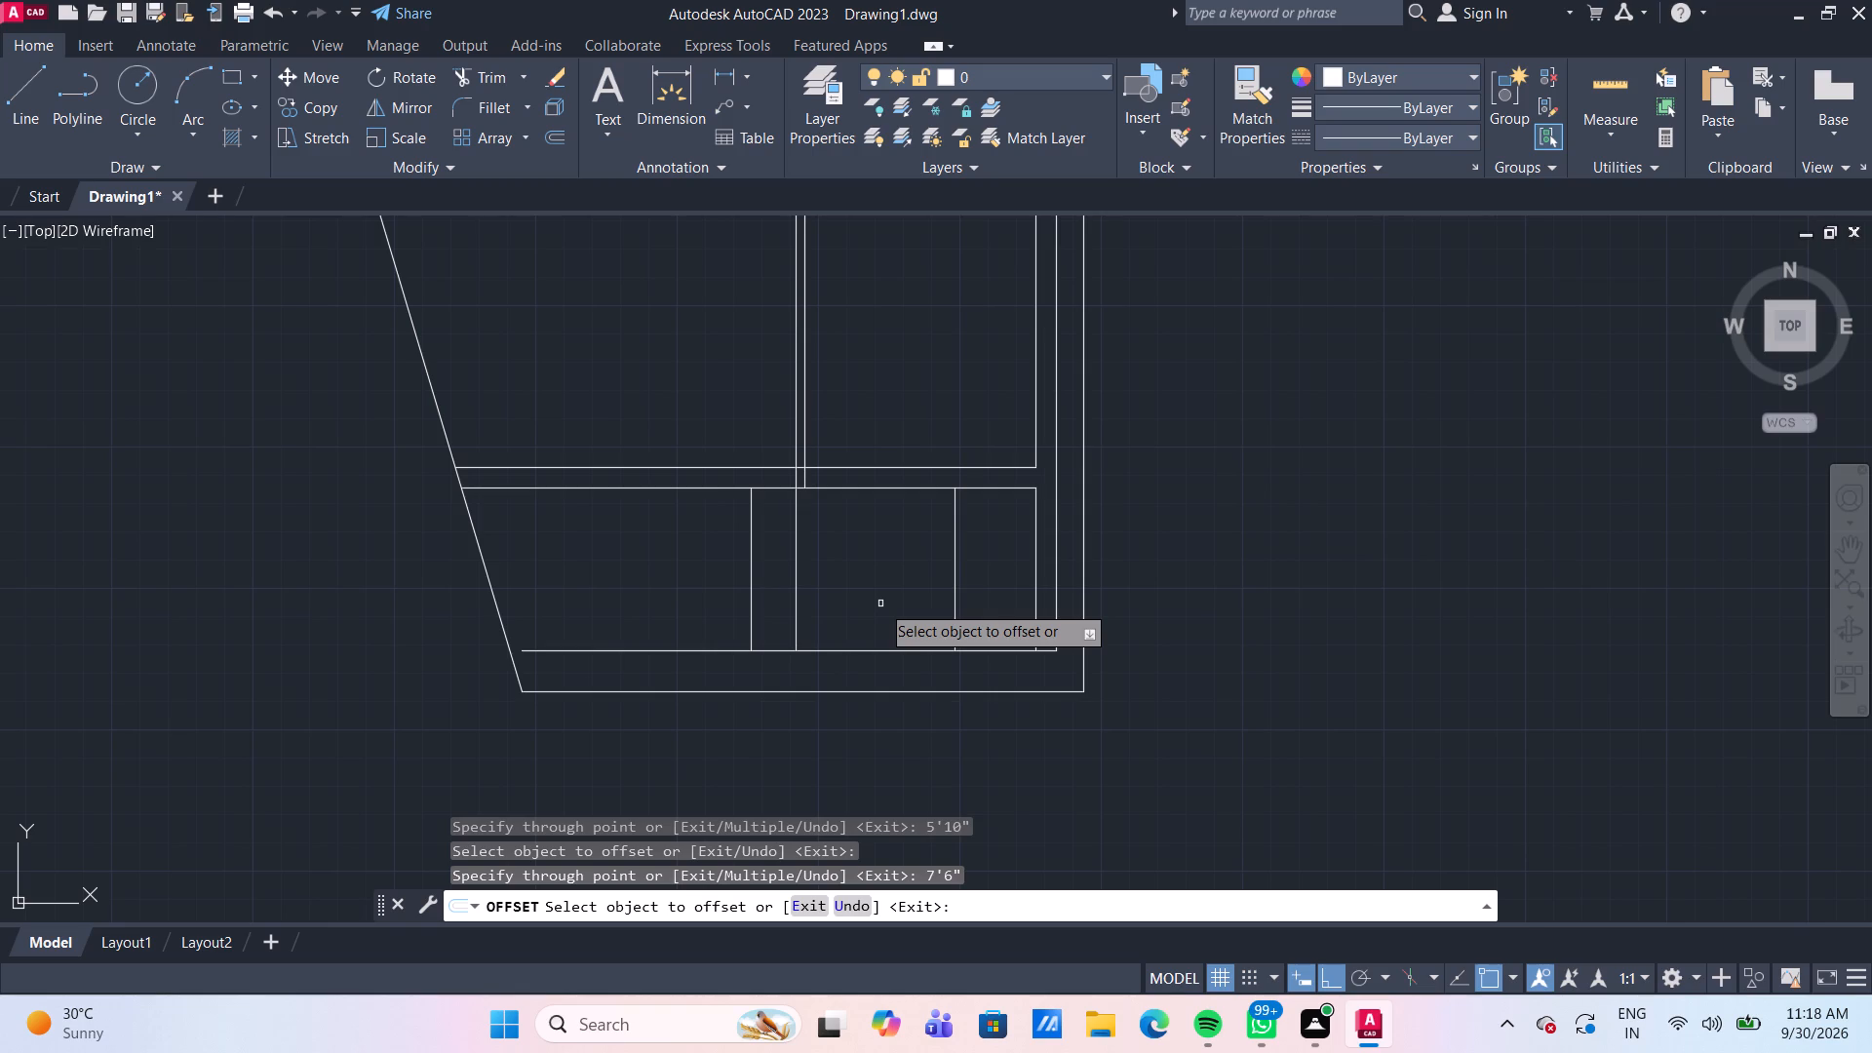
scroll(880, 604, "down", 1)
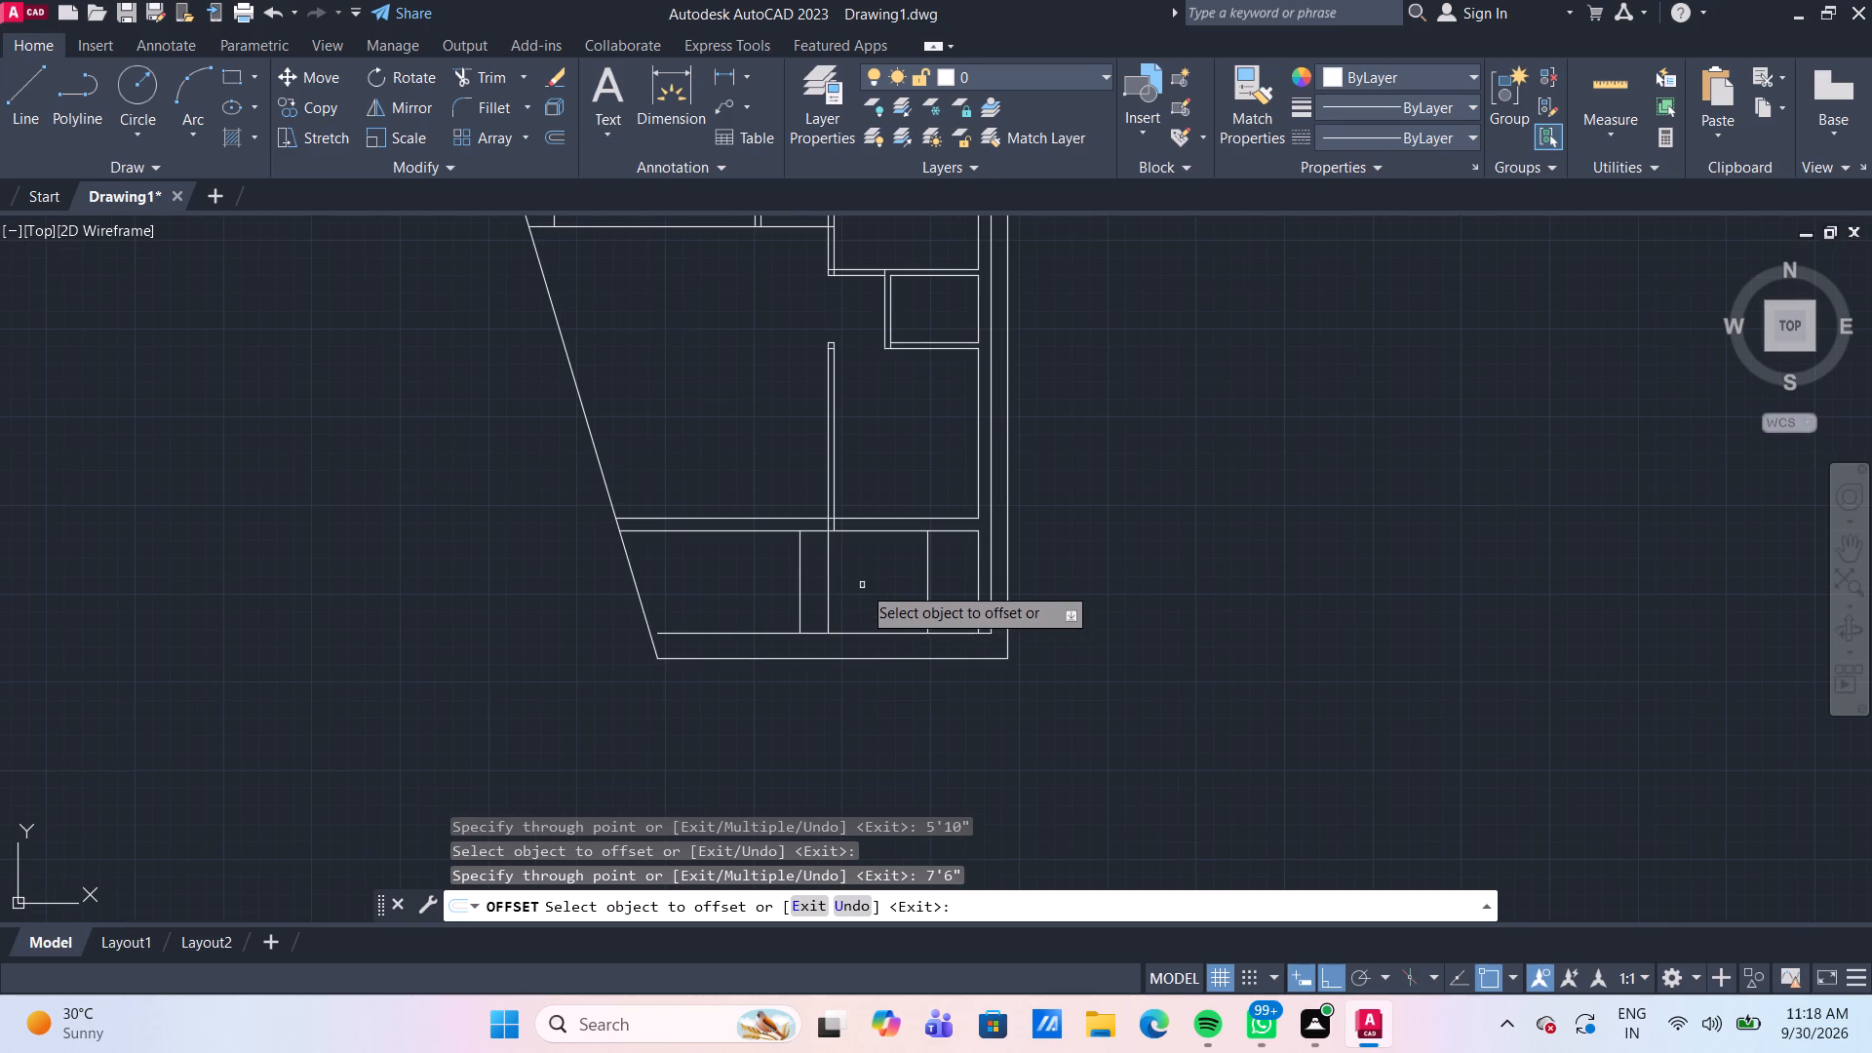
scroll(789, 448, "up", 1)
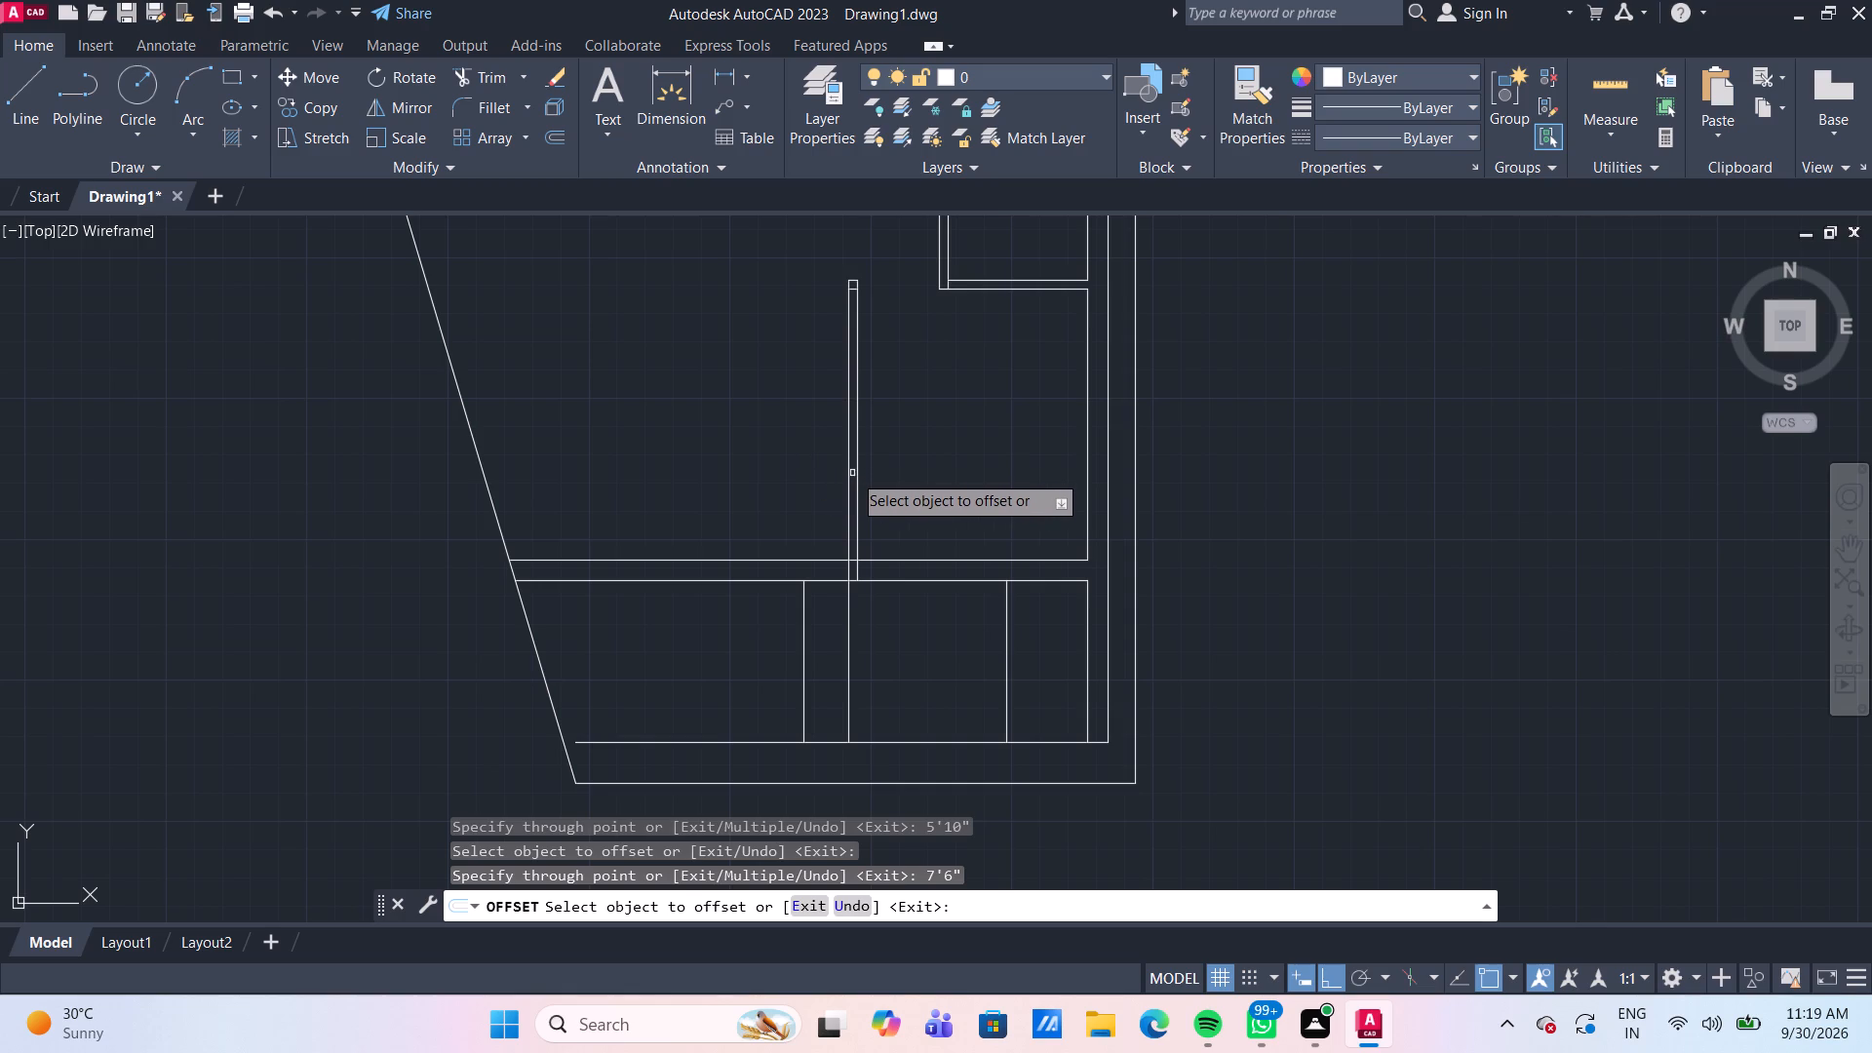
left_click(848, 472)
type("10'")
key("Return")
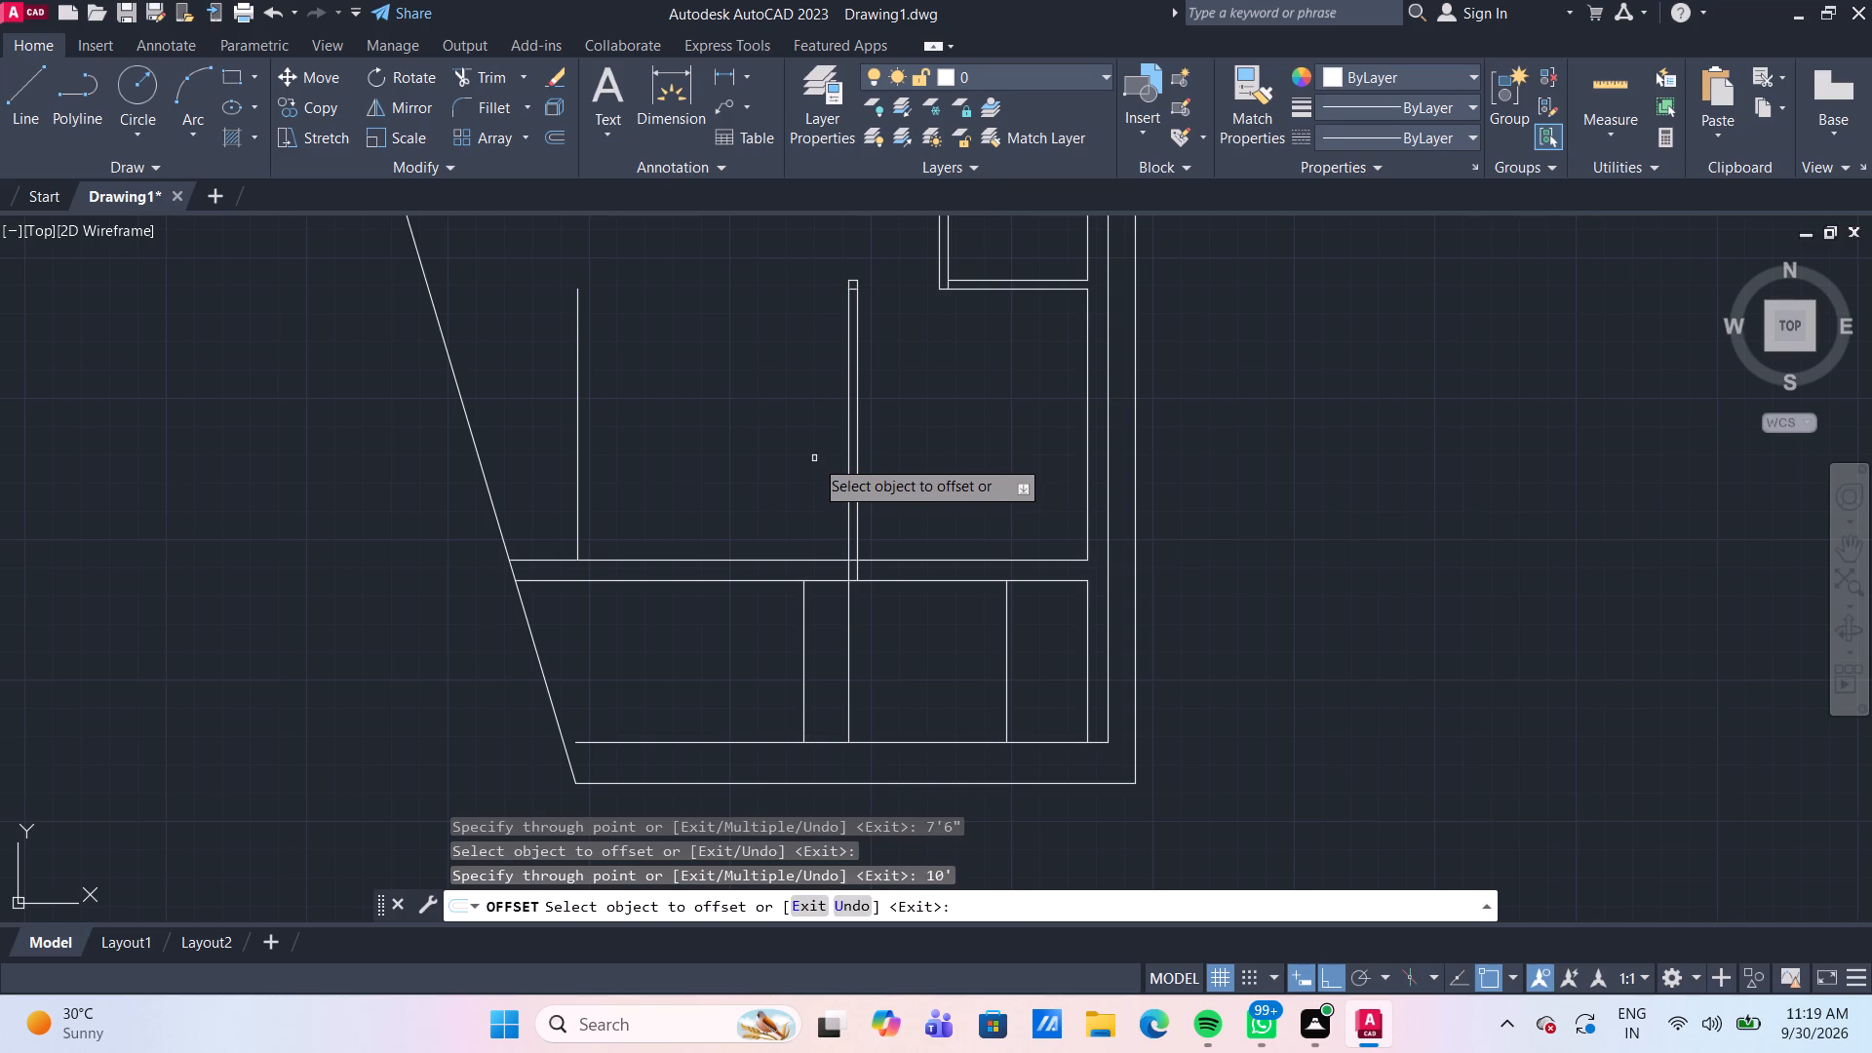
left_click(848, 637)
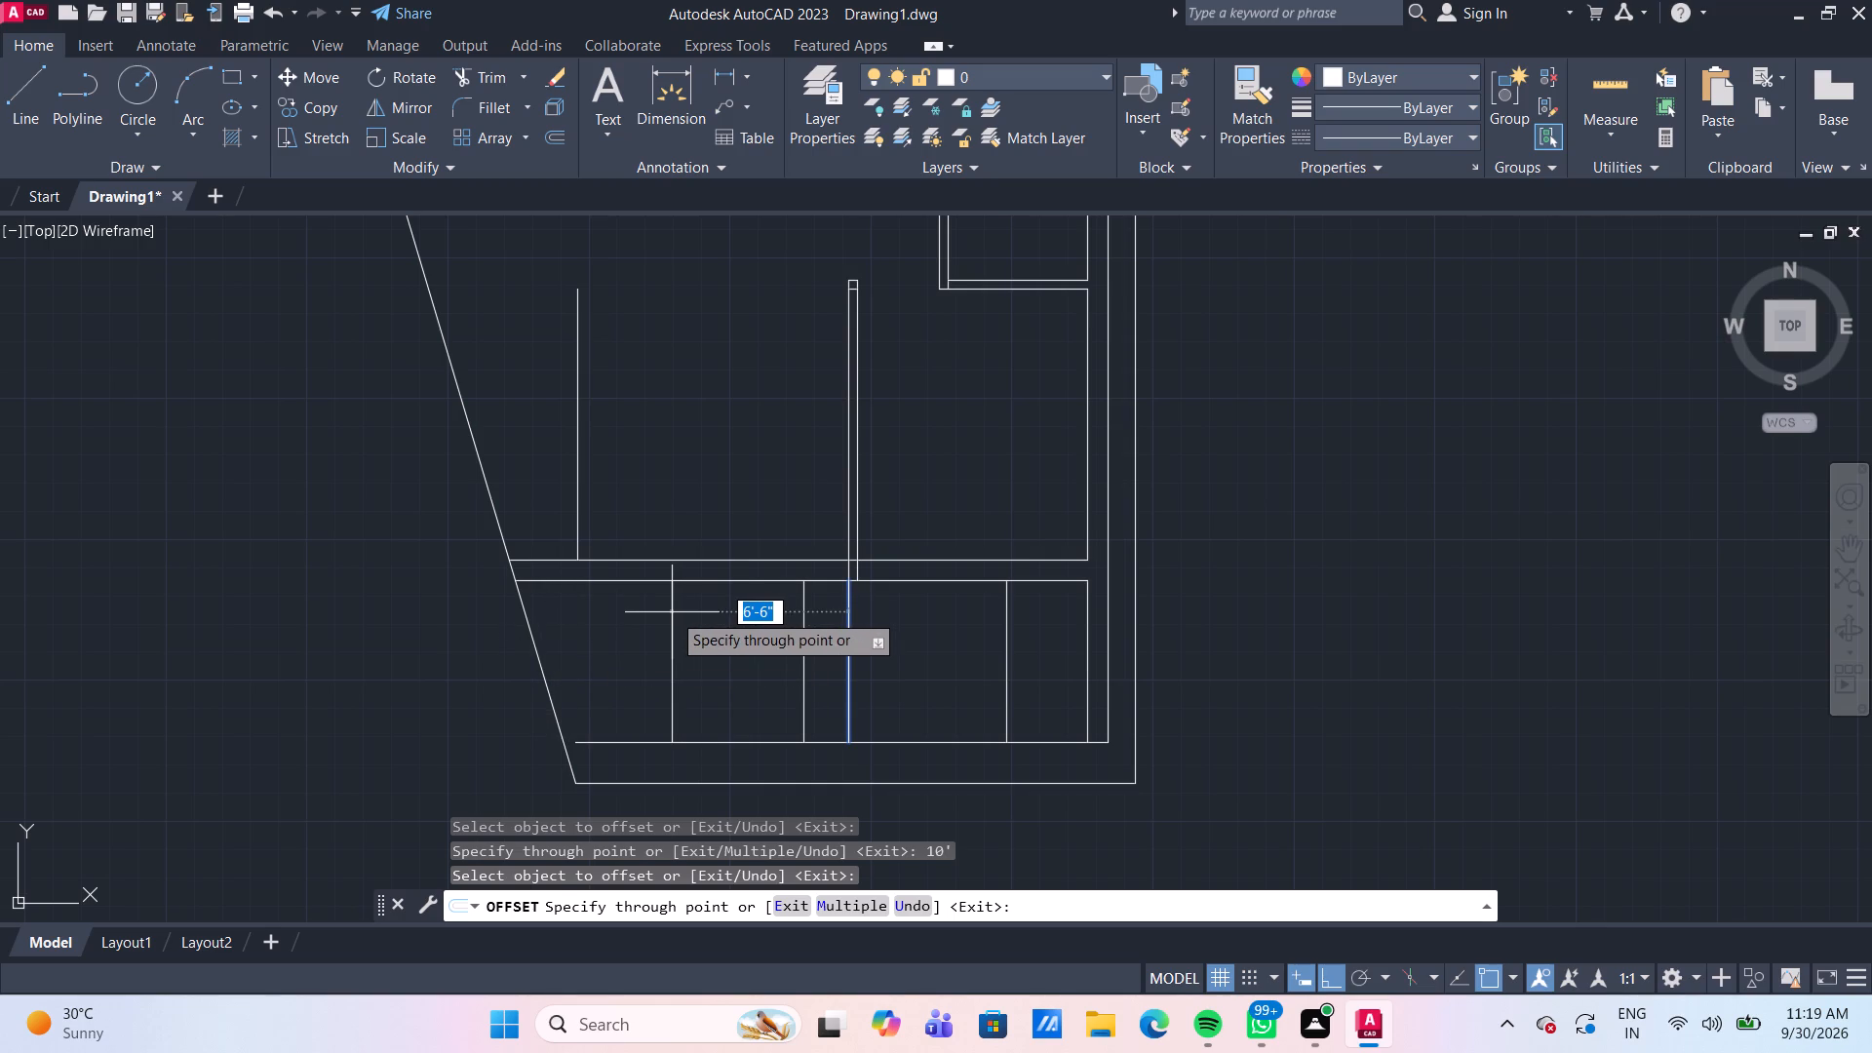
key("Escape")
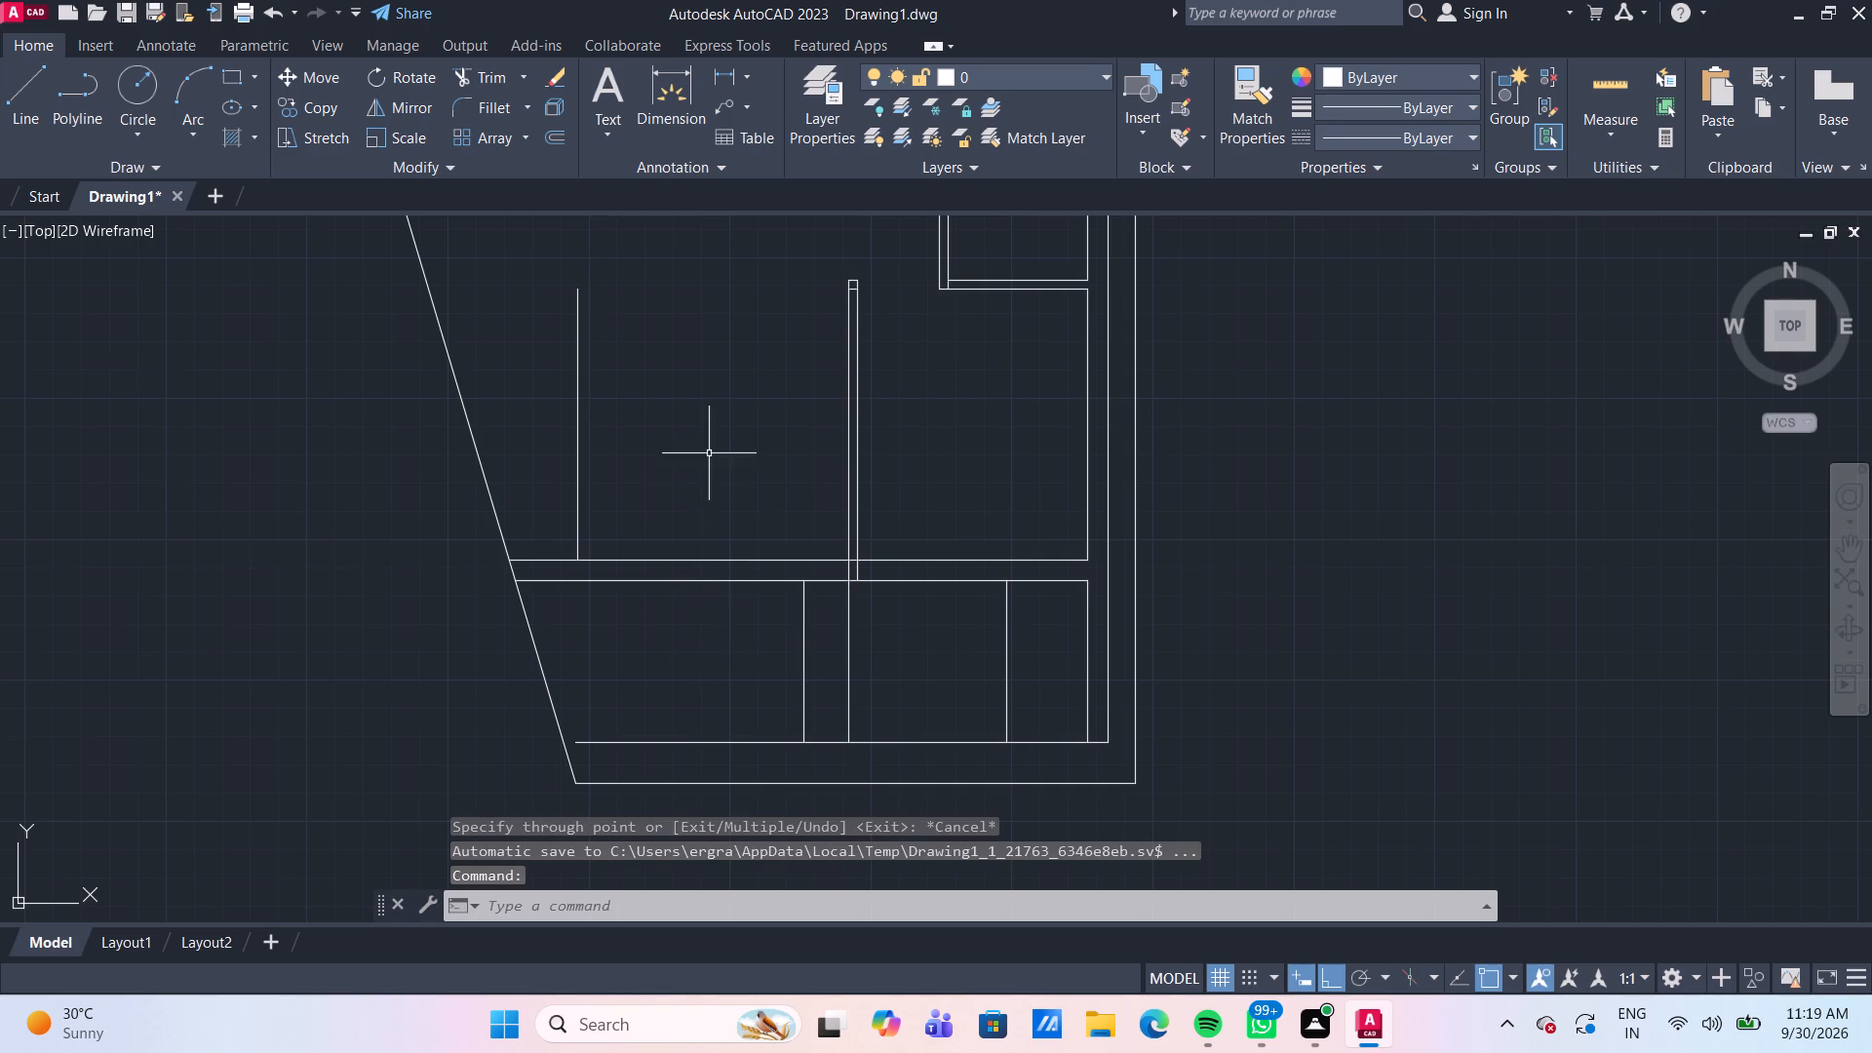
Stretch the upper end of the new vertical line beside the slanted boundary up to the horizontal wall above.
middle_click_drag(728, 457, 717, 549)
scroll(717, 549, "down", 2)
scroll(690, 524, "up", 2)
middle_click_drag(700, 526, 704, 527)
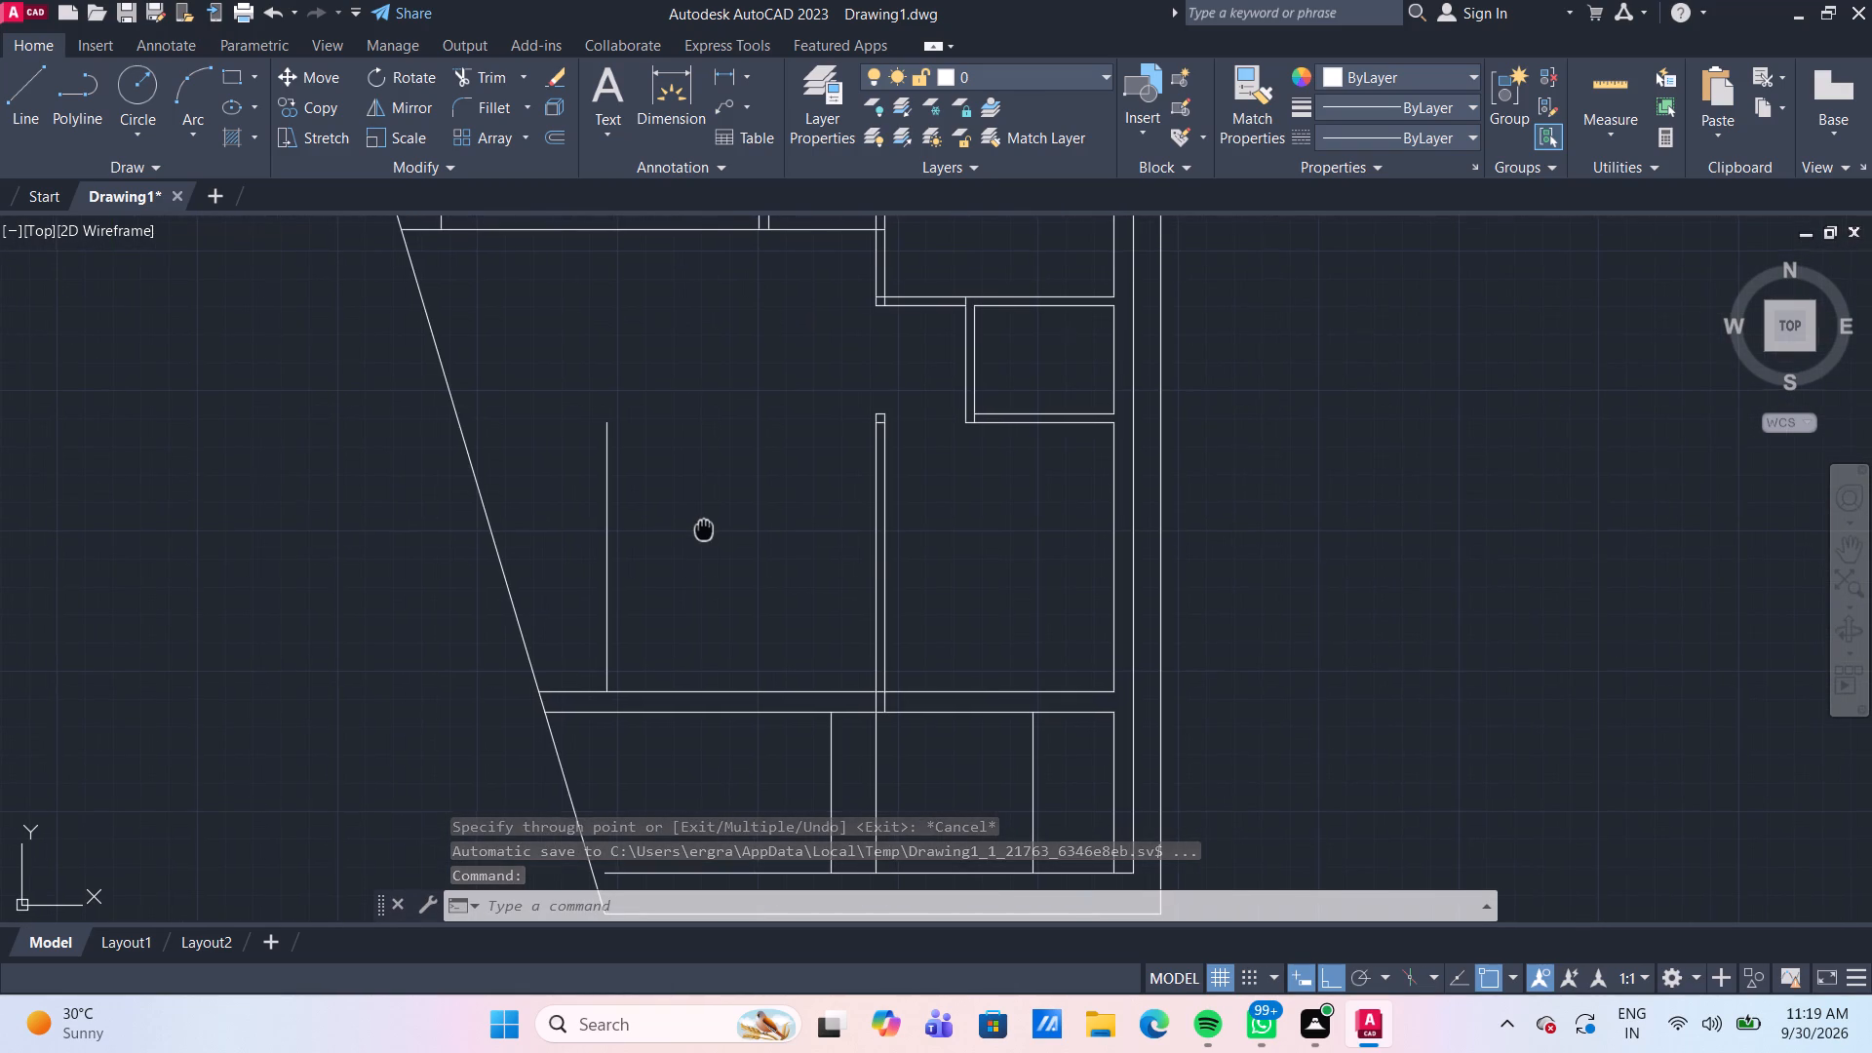
middle_click_drag(704, 527, 709, 528)
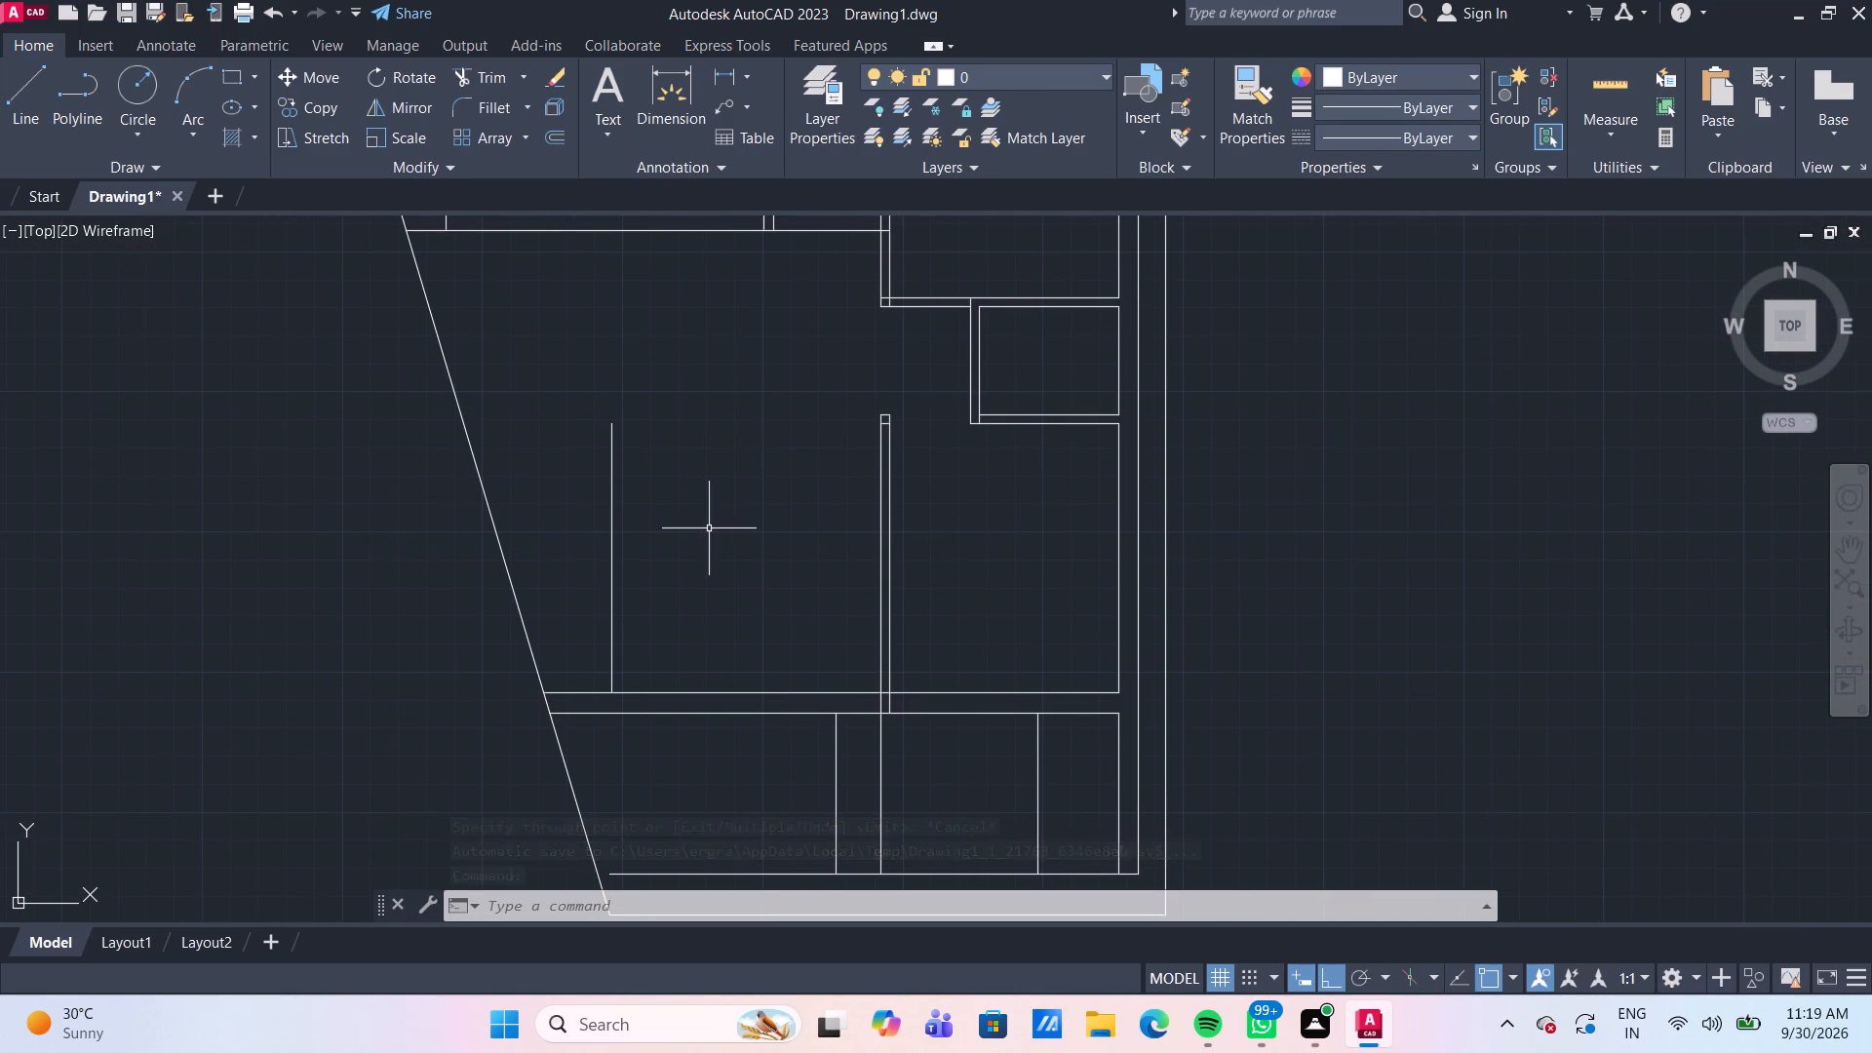
scroll(709, 528, "down", 1)
scroll(709, 528, "up", 1)
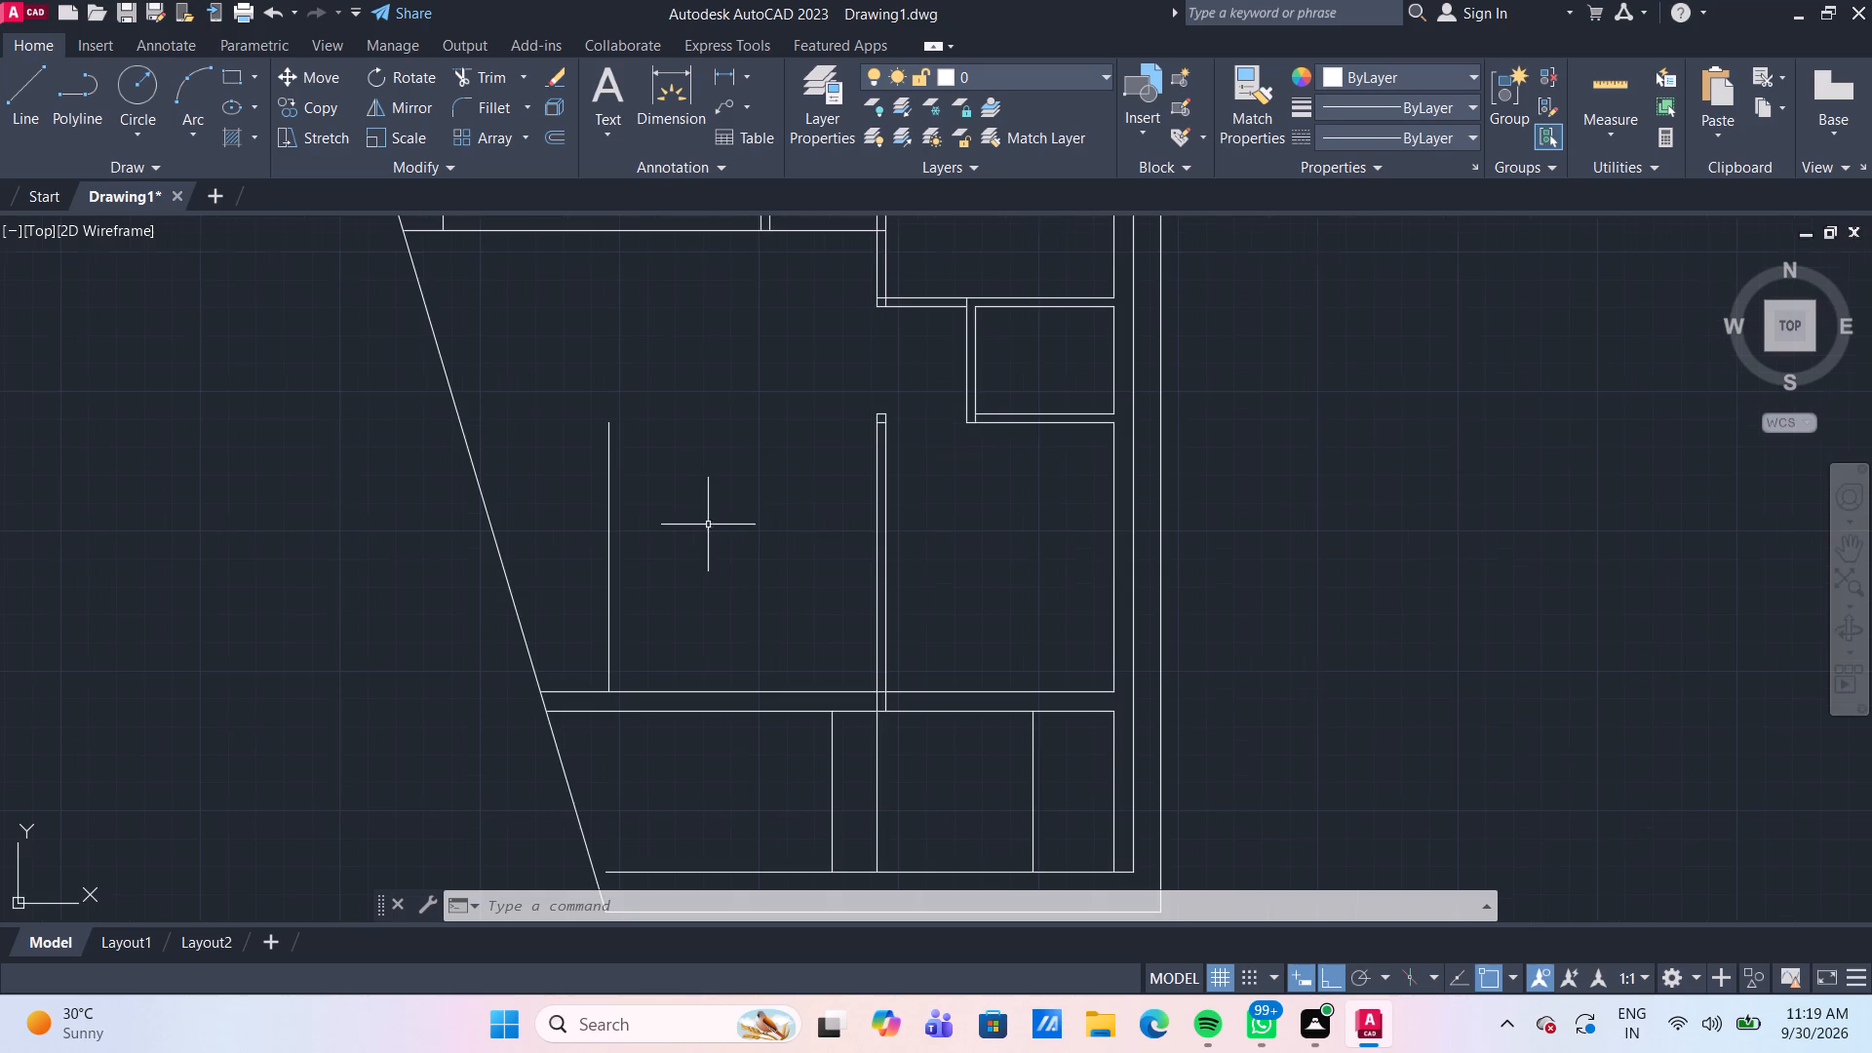
left_click(605, 466)
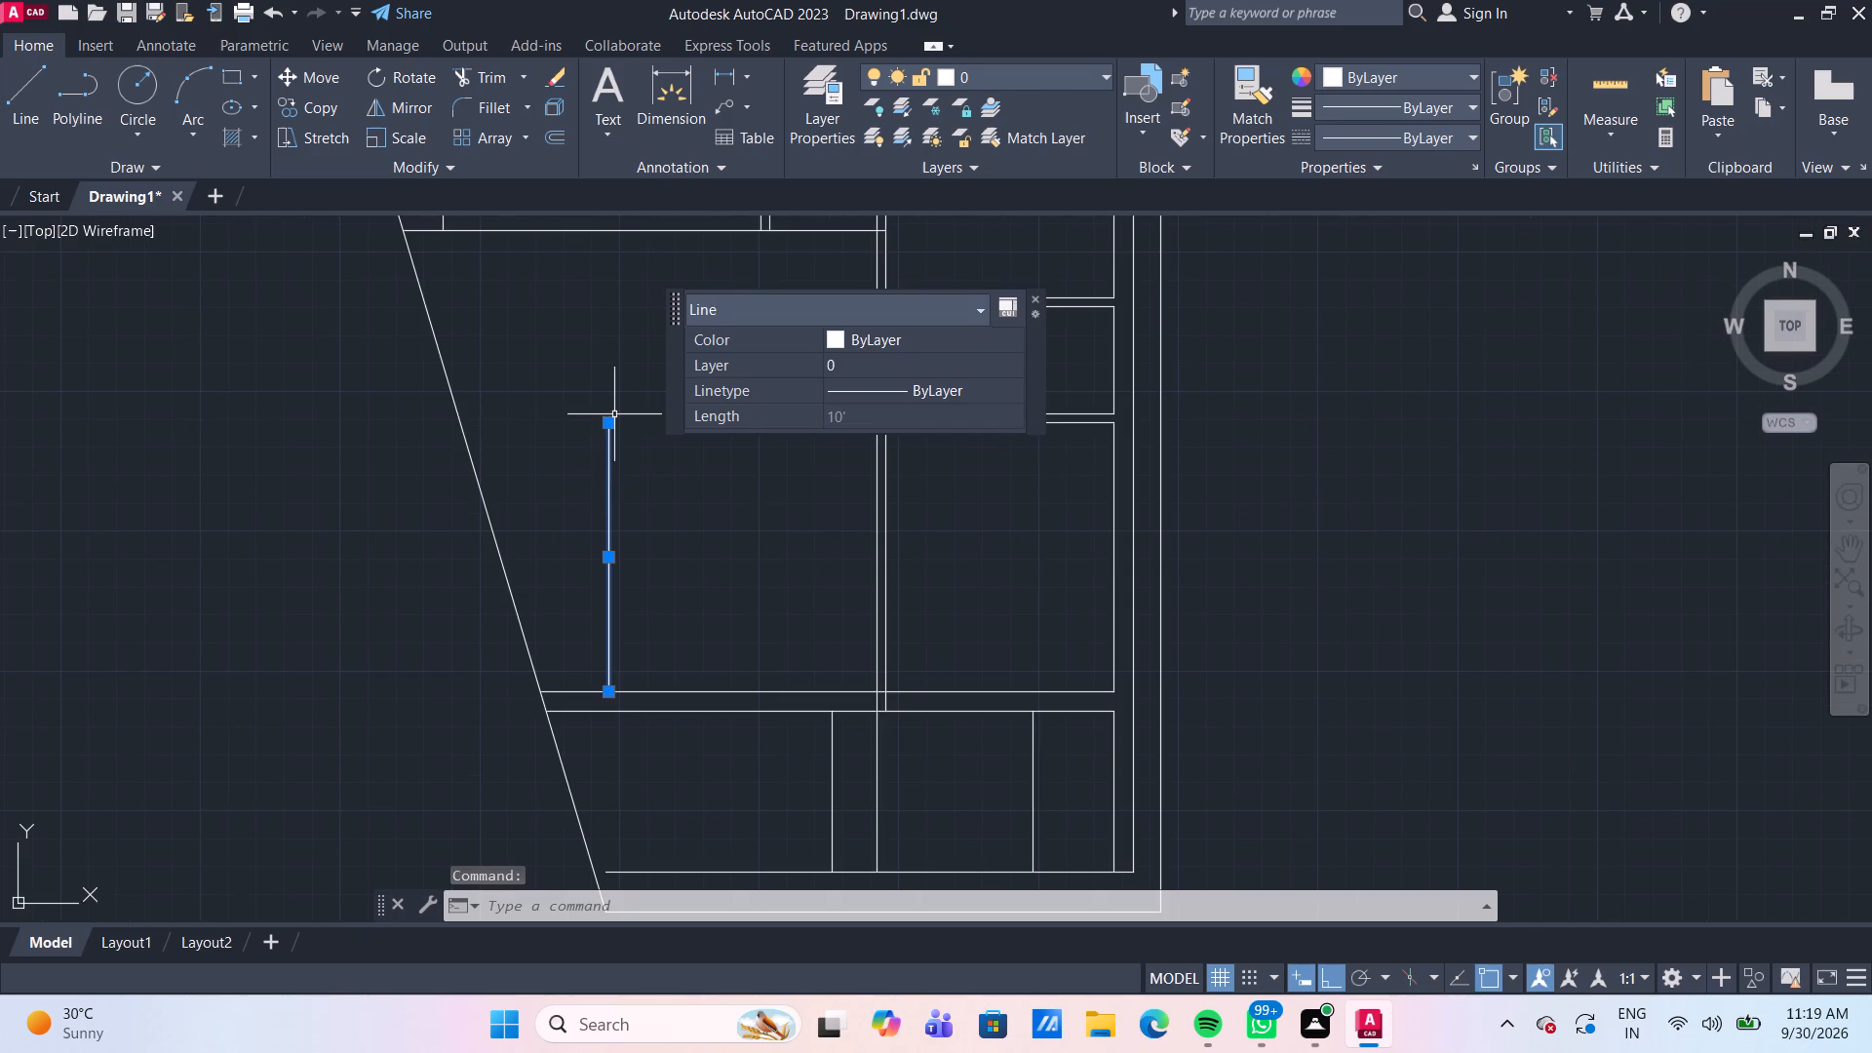
left_click(612, 421)
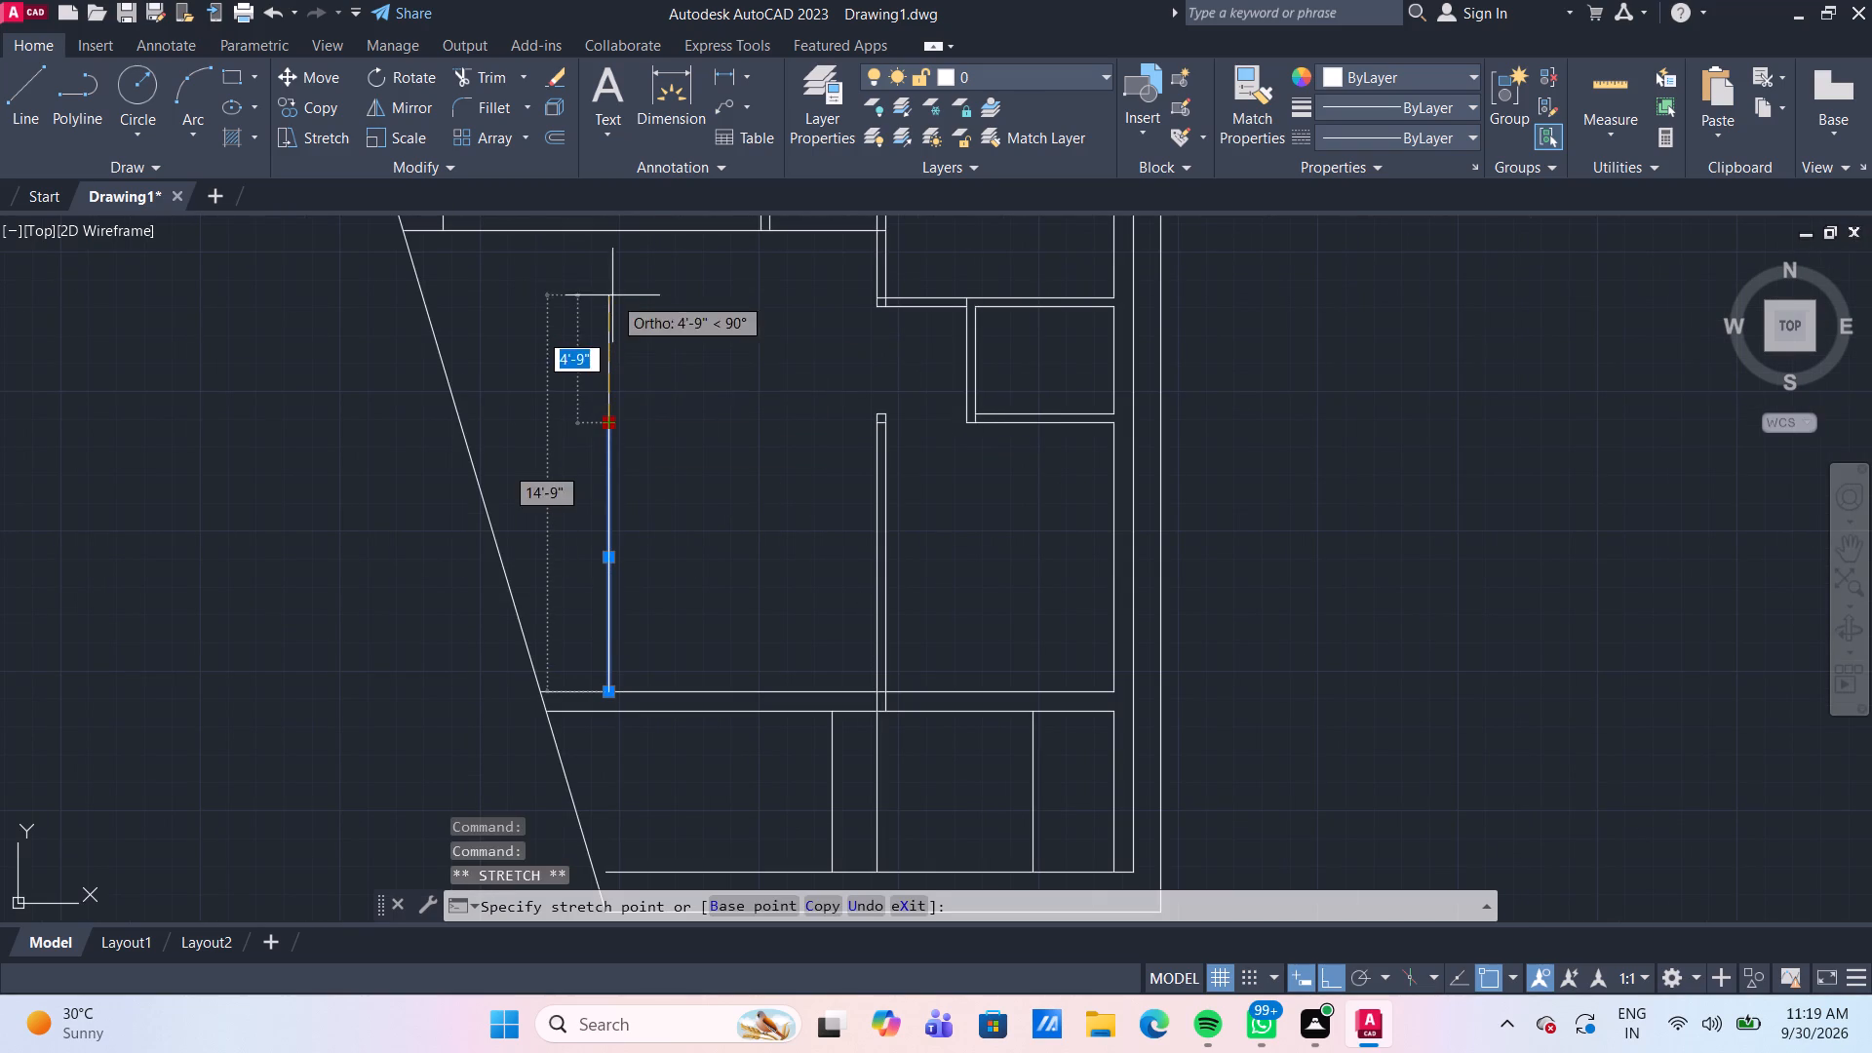
left_click(610, 231)
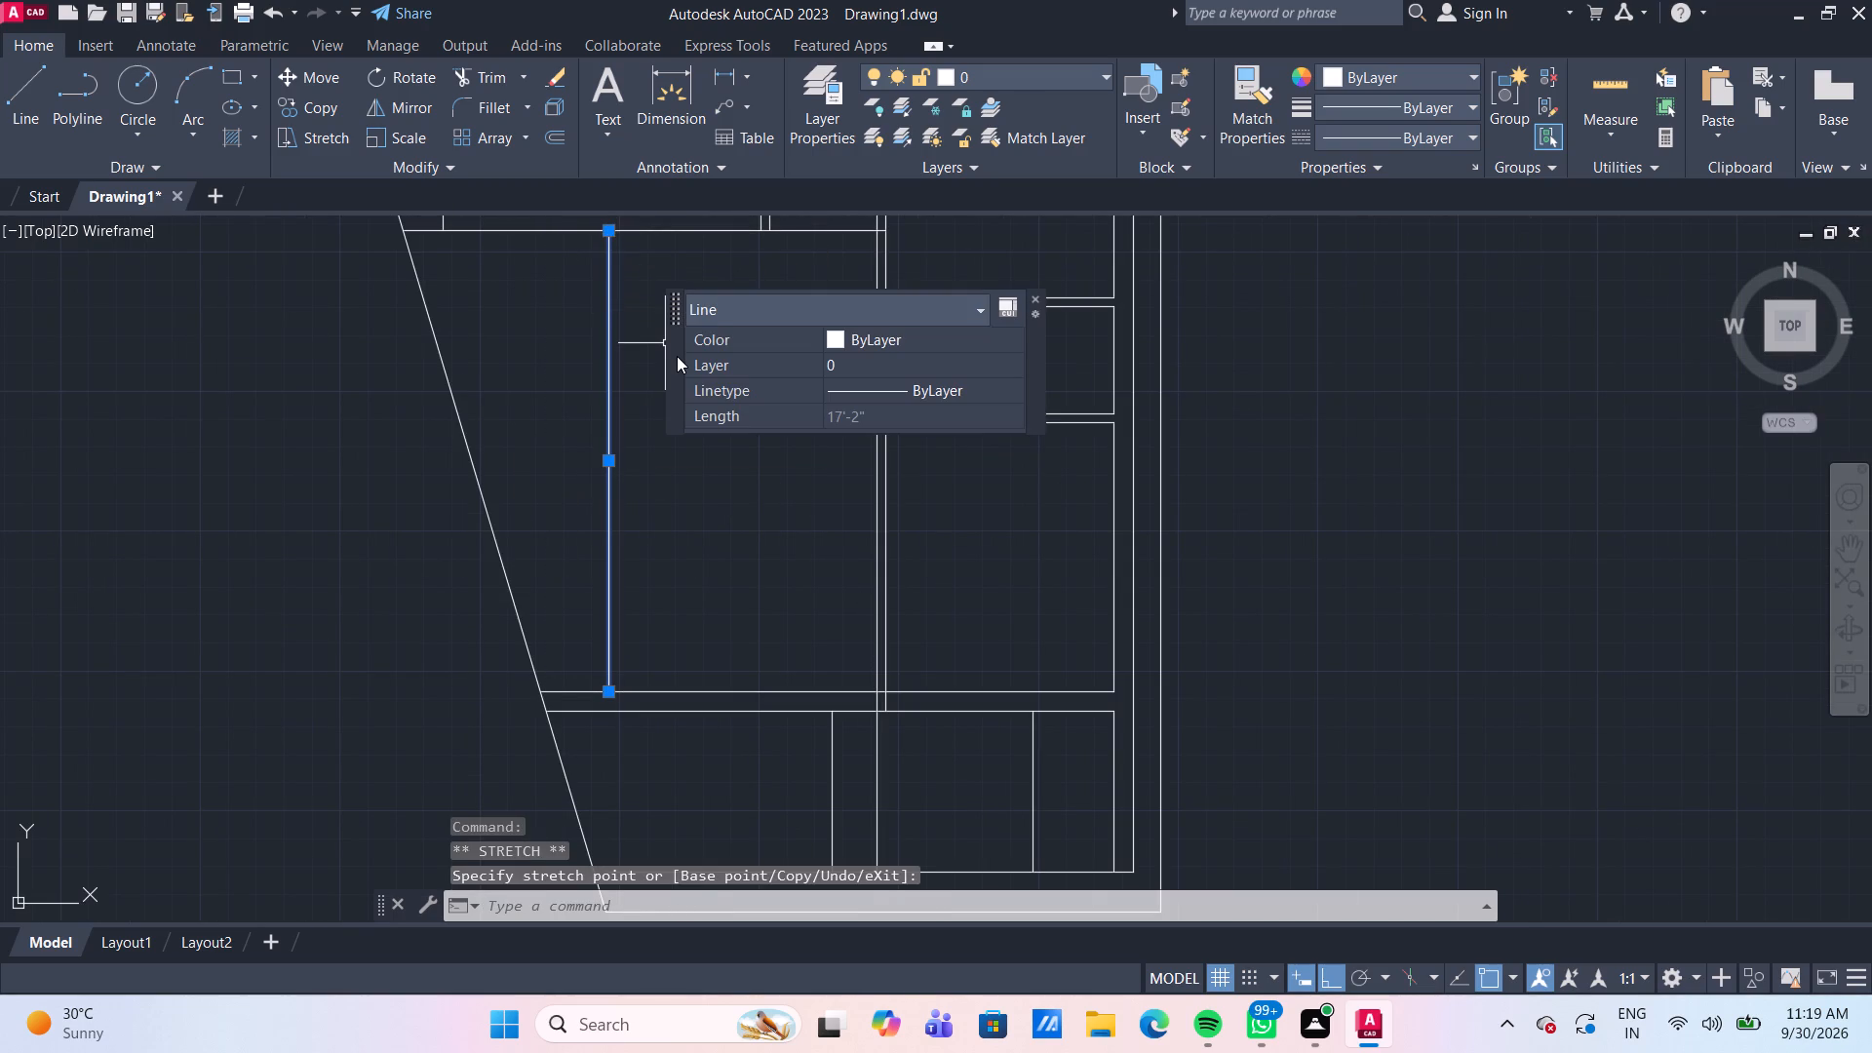
Offset the lengthened vertical line by 9" toward the slanted boundary.
key("Return")
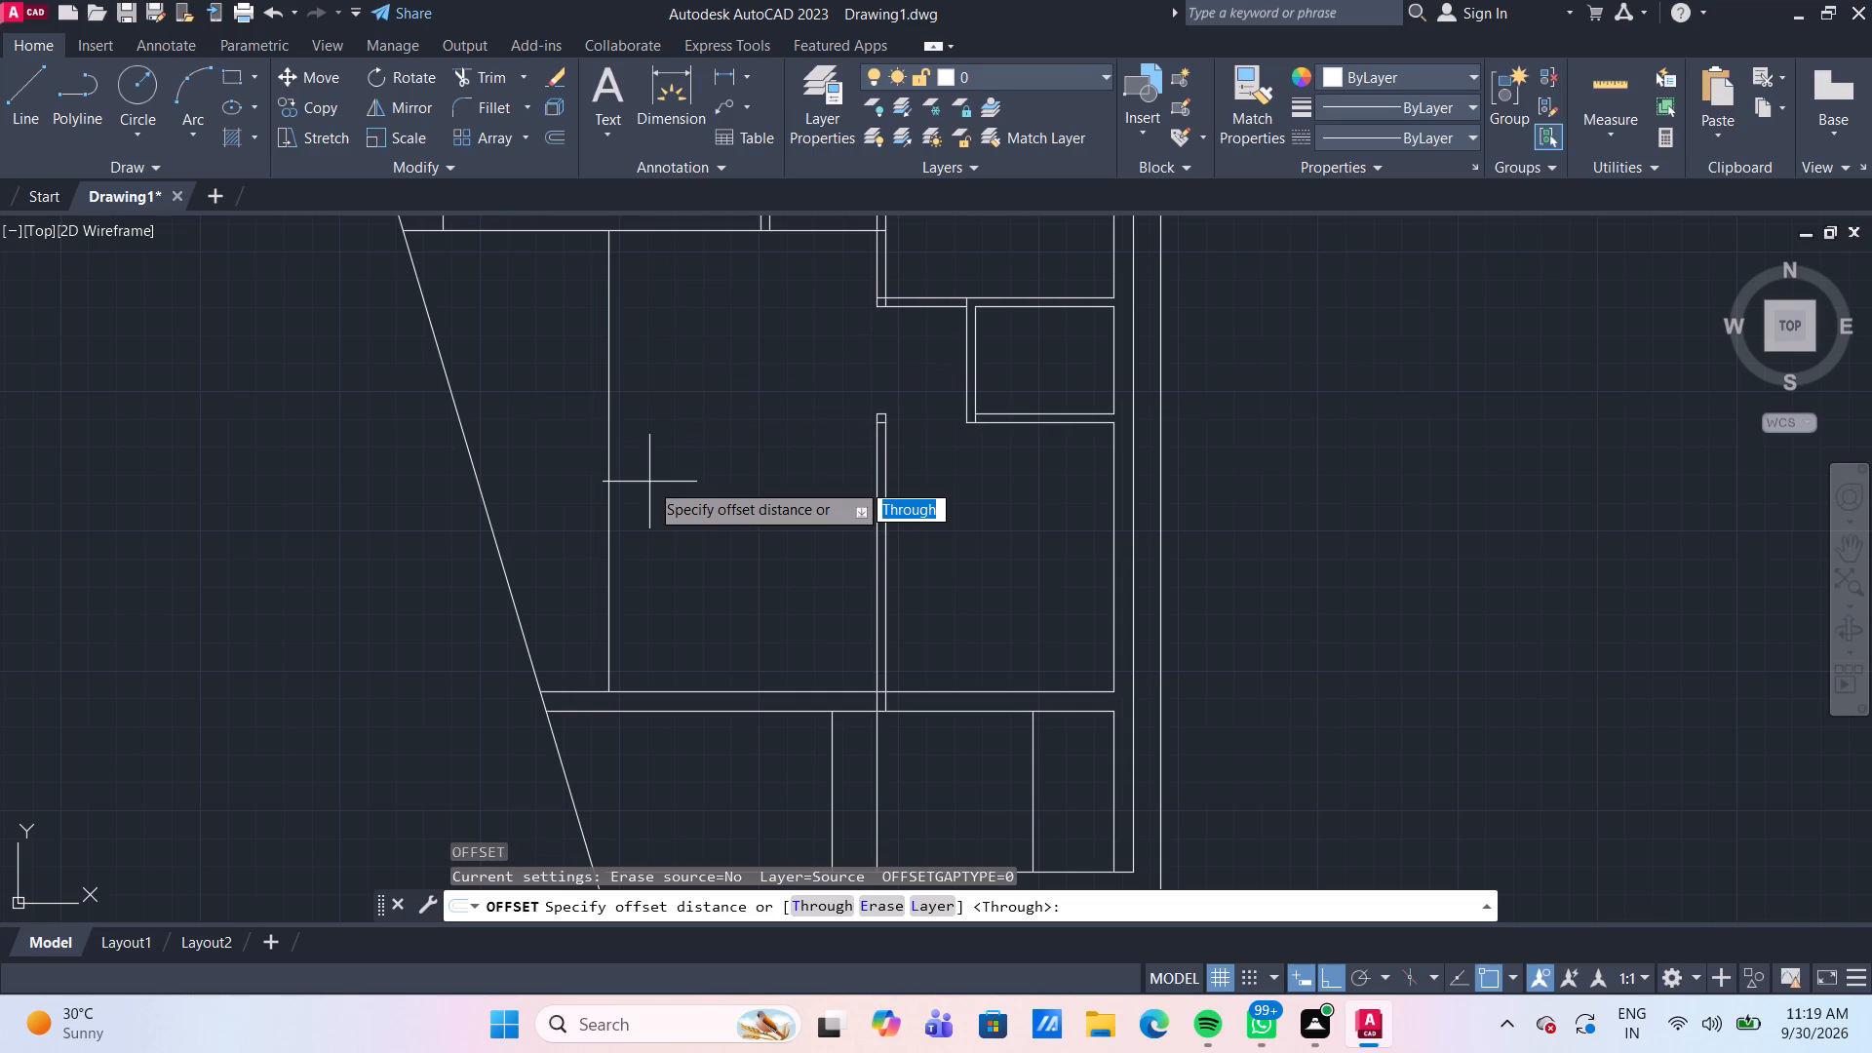
key("Return")
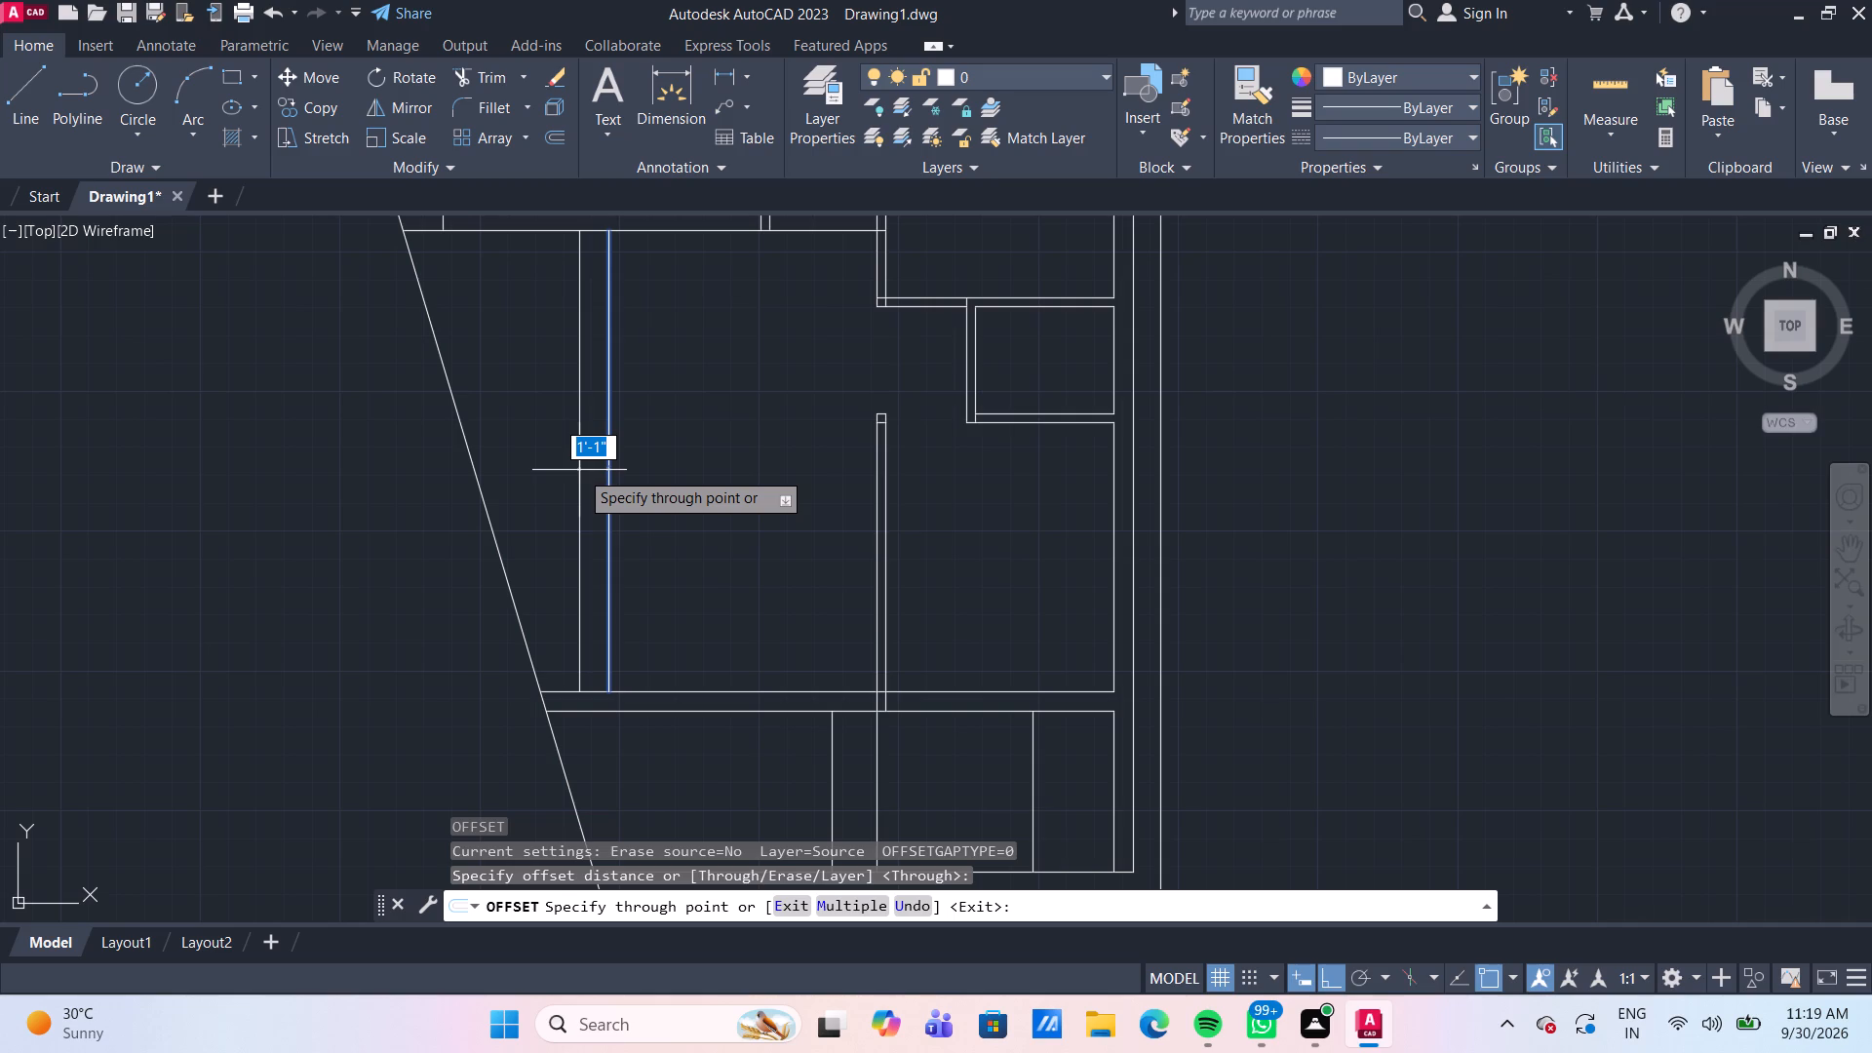
type("9\"")
key("Return")
scroll(656, 502, "down", 1)
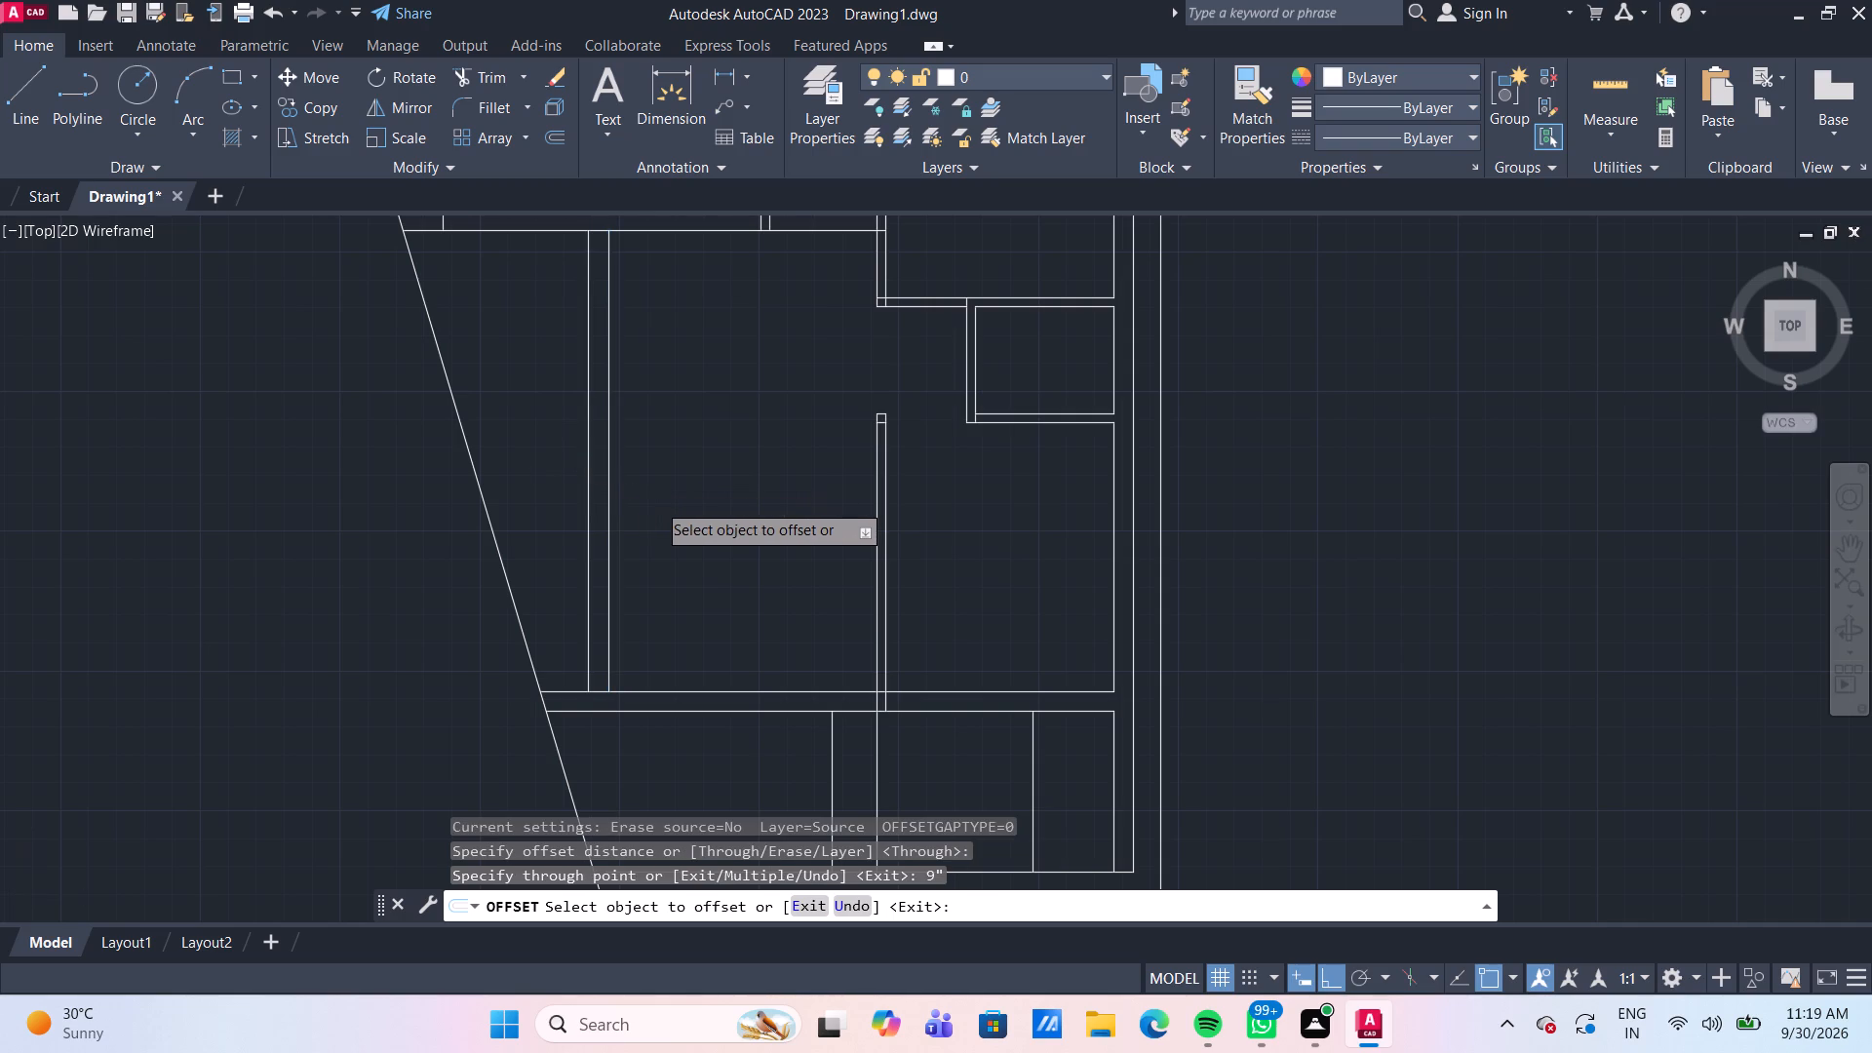
key("Escape")
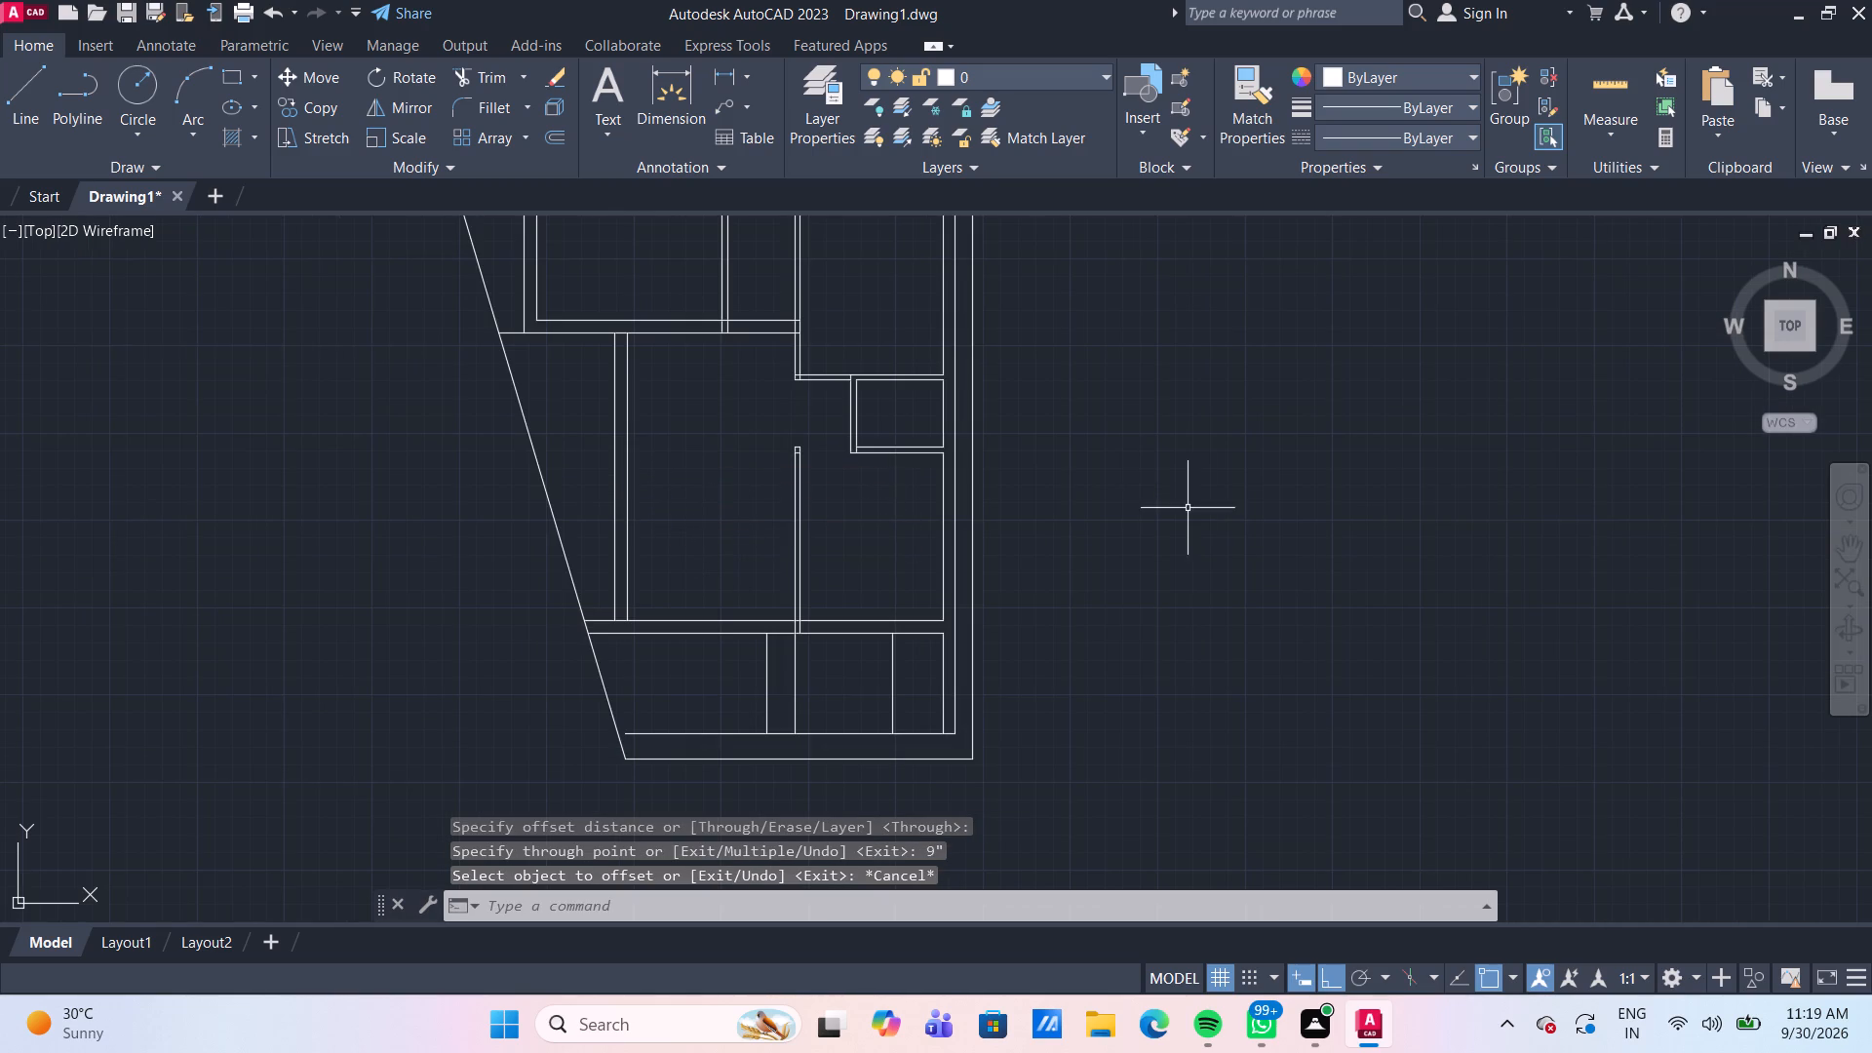
Measure the width and length of the room enclosed by the new 9" wall.
left_click(1628, 85)
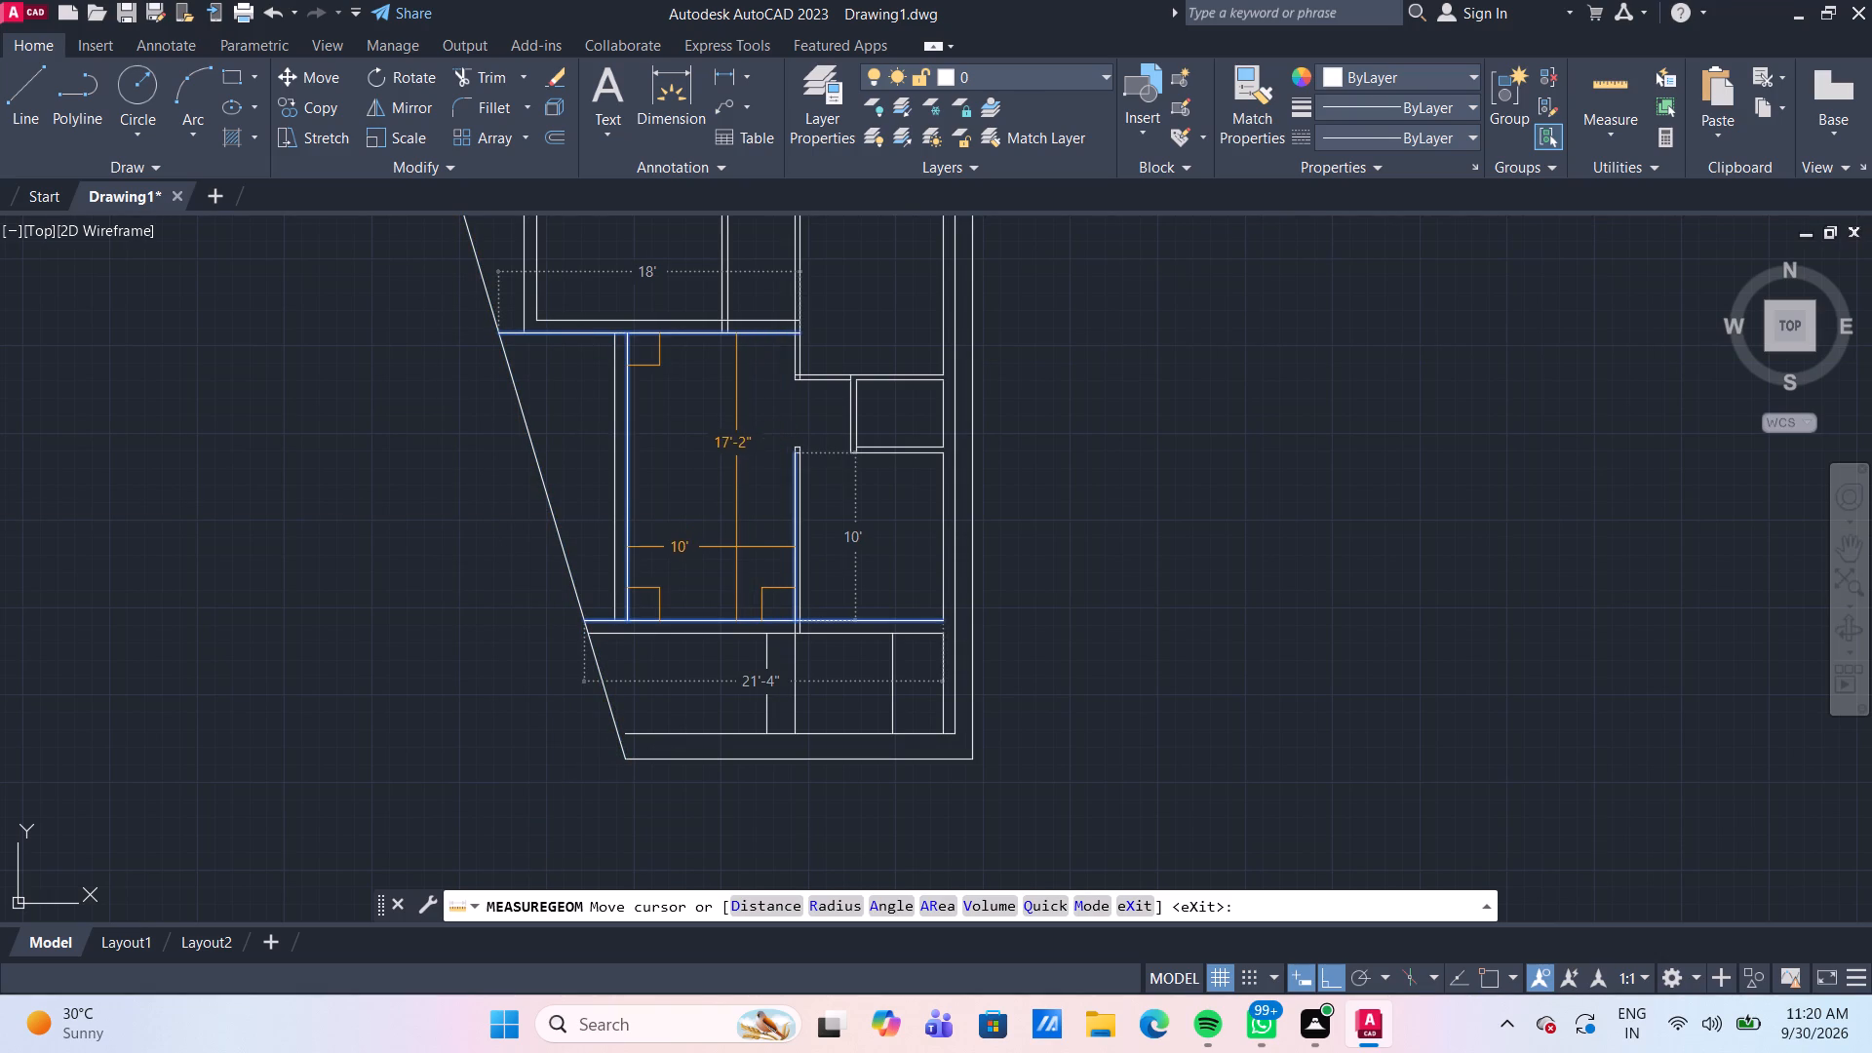
key("Escape")
Extend the new wall's outer line to the lower horizontal wall's far face and trim the excess lines into a clean corner.
scroll(642, 616, "up", 1)
middle_click_drag(650, 613, 665, 546)
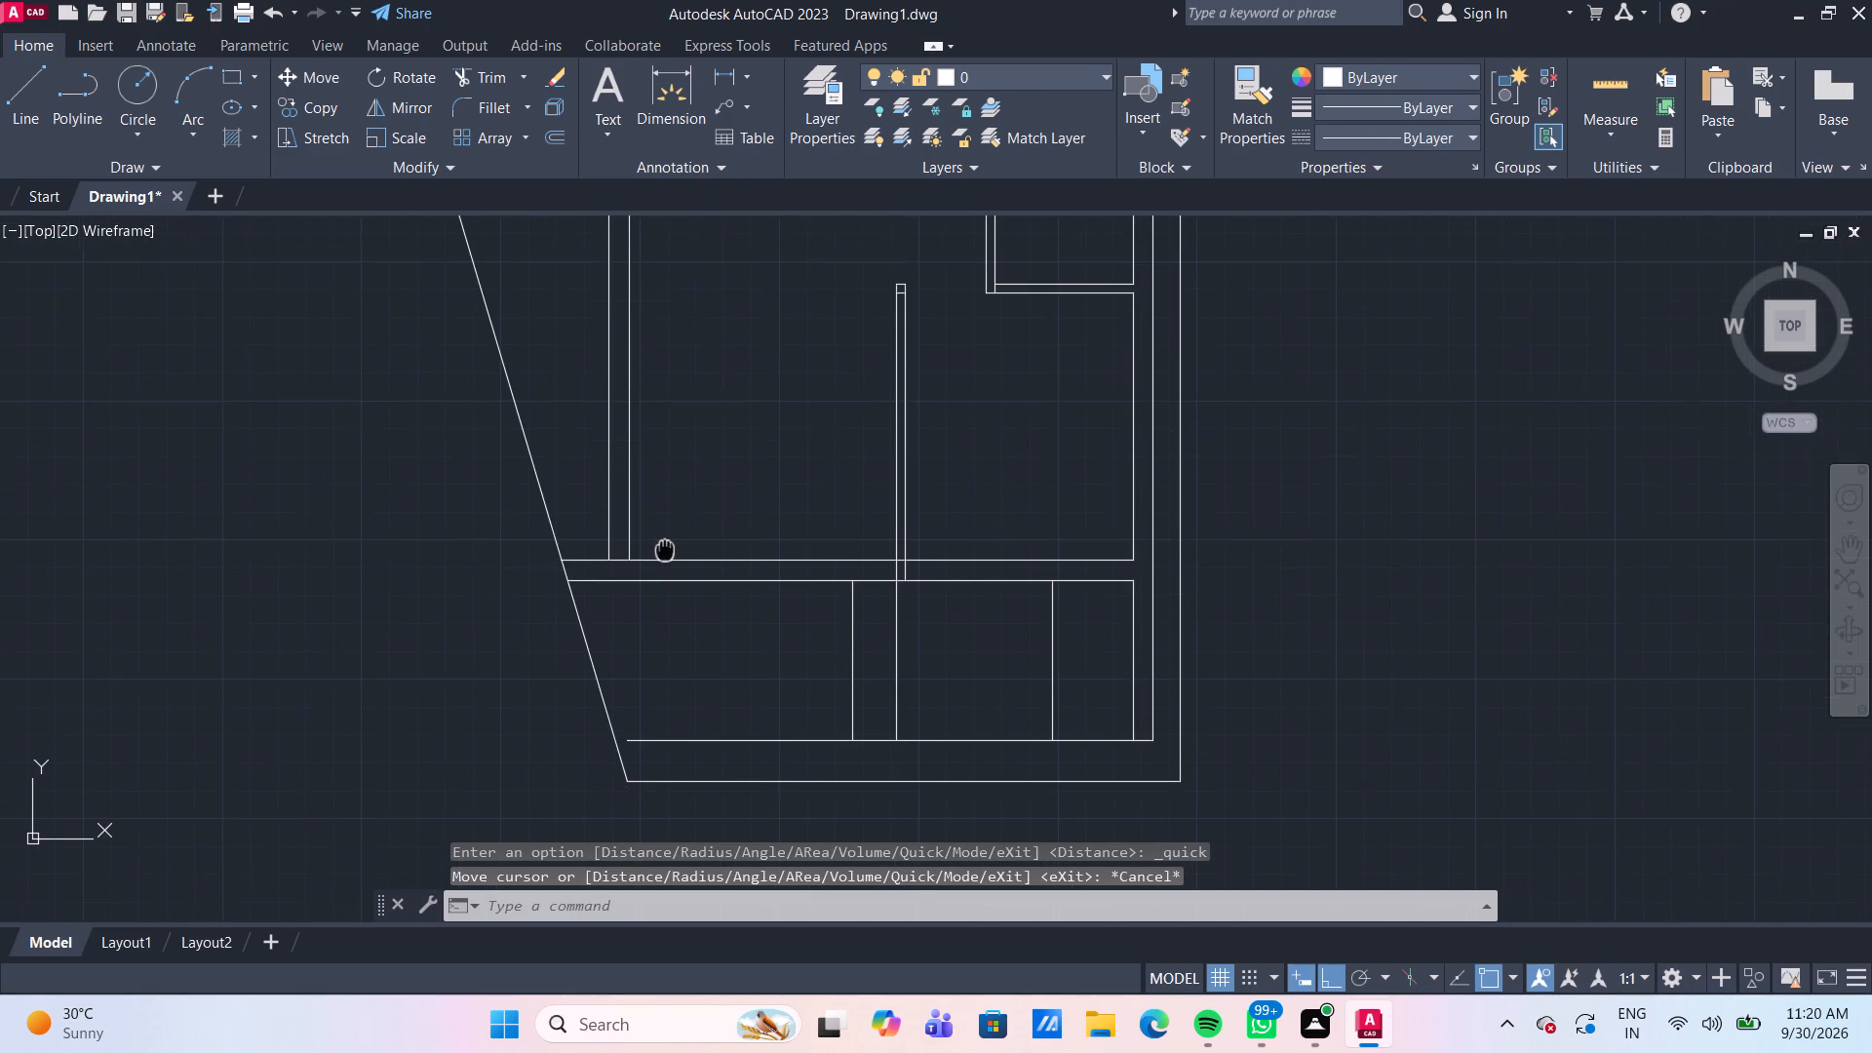
middle_click_drag(665, 546, 666, 546)
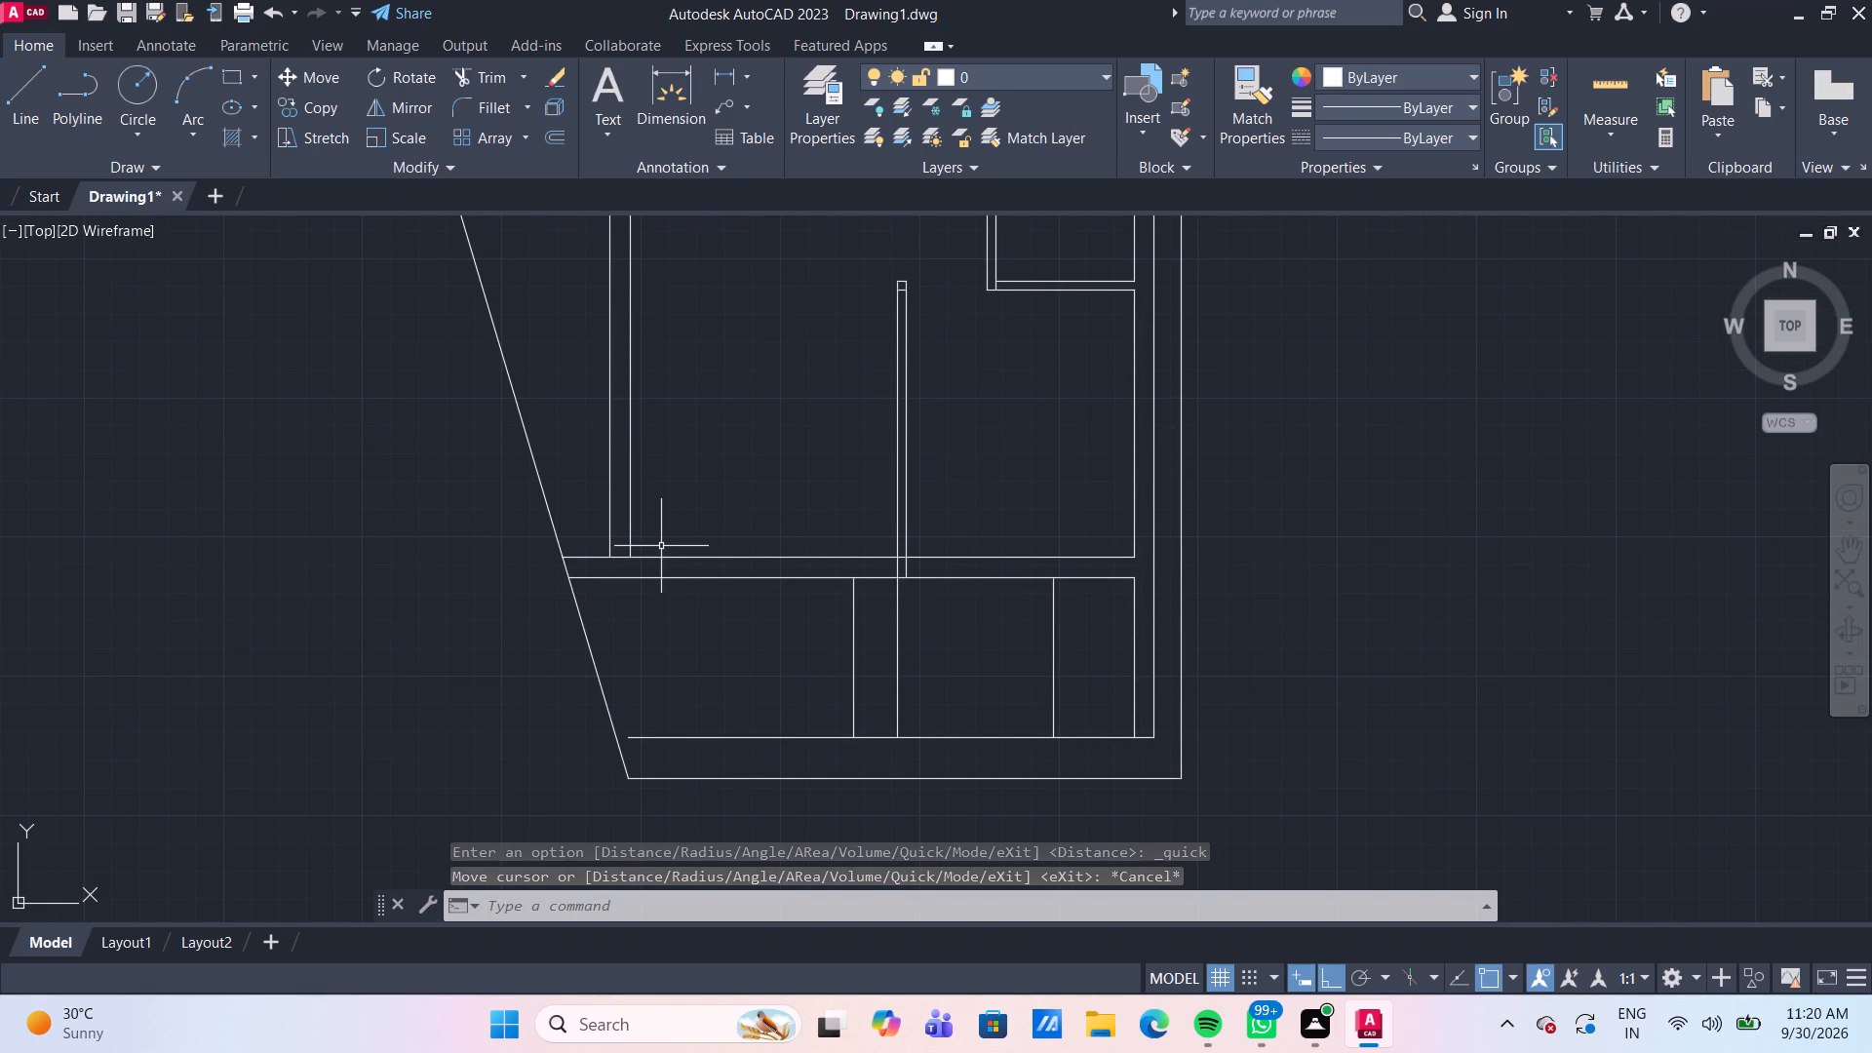
type("TR")
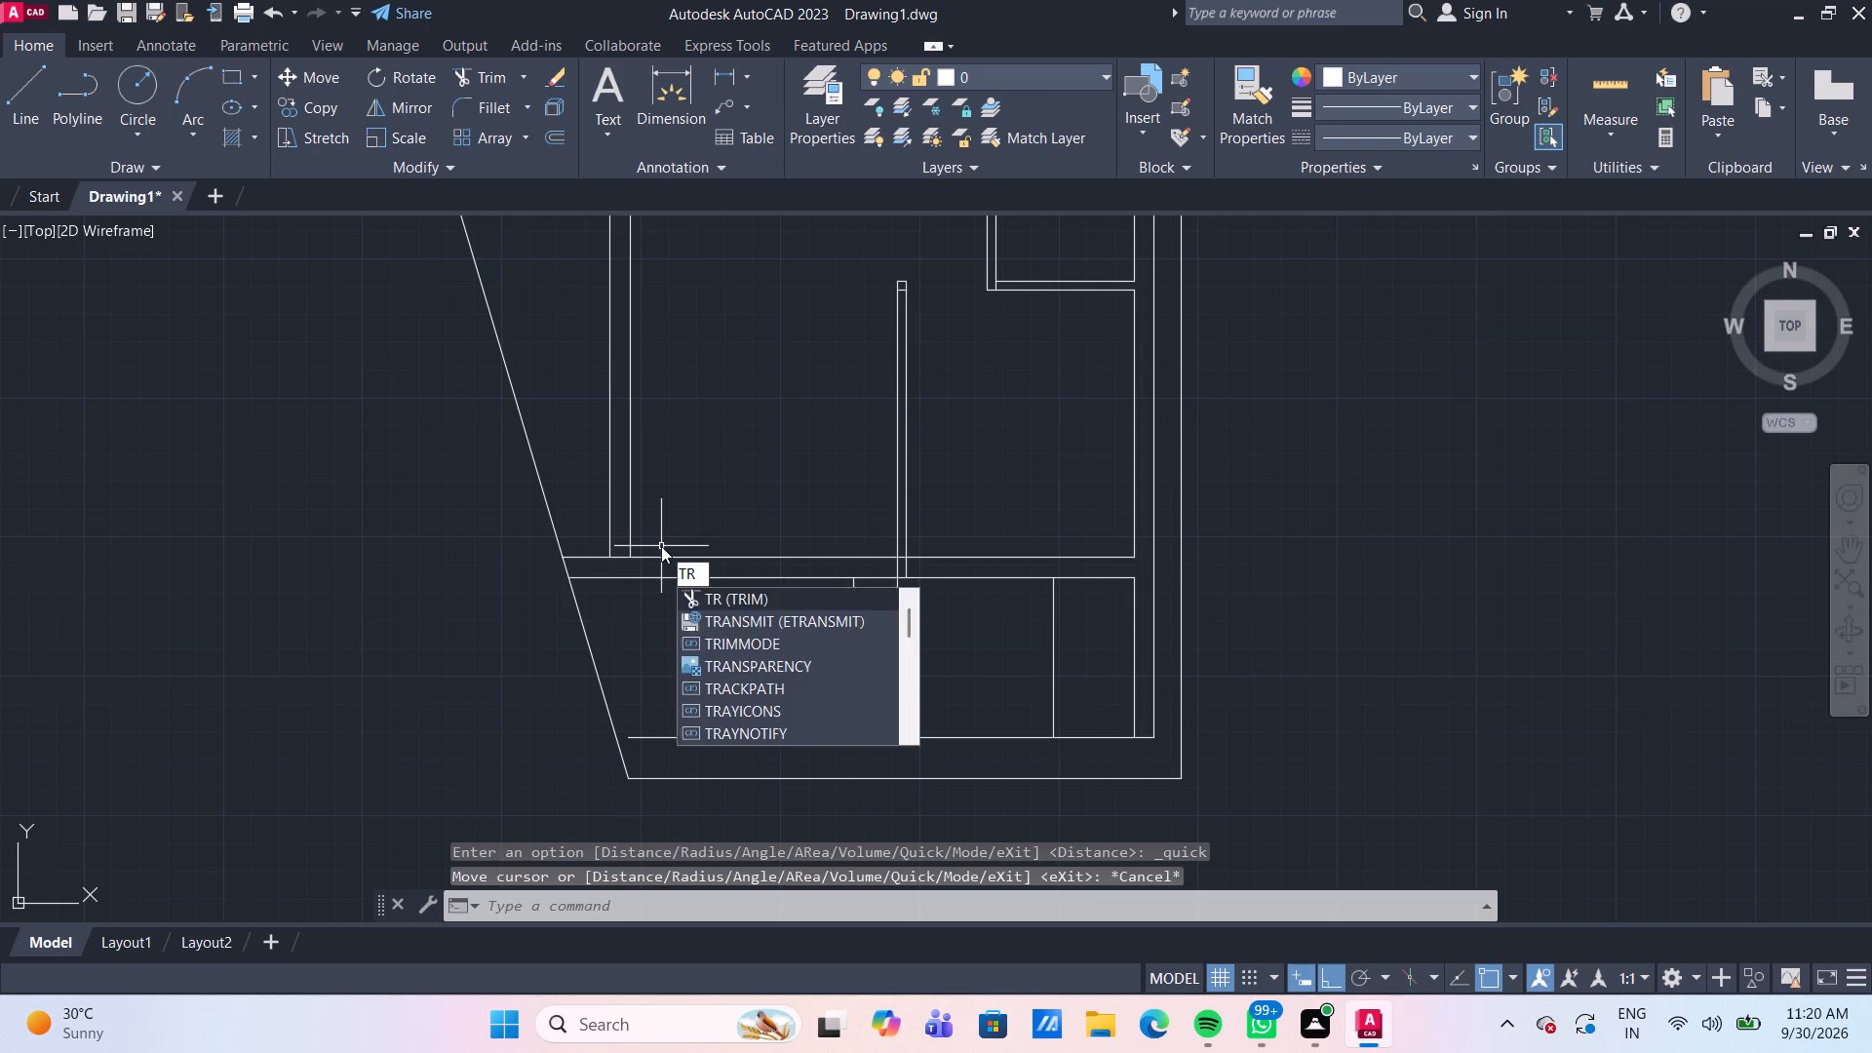
key("Return")
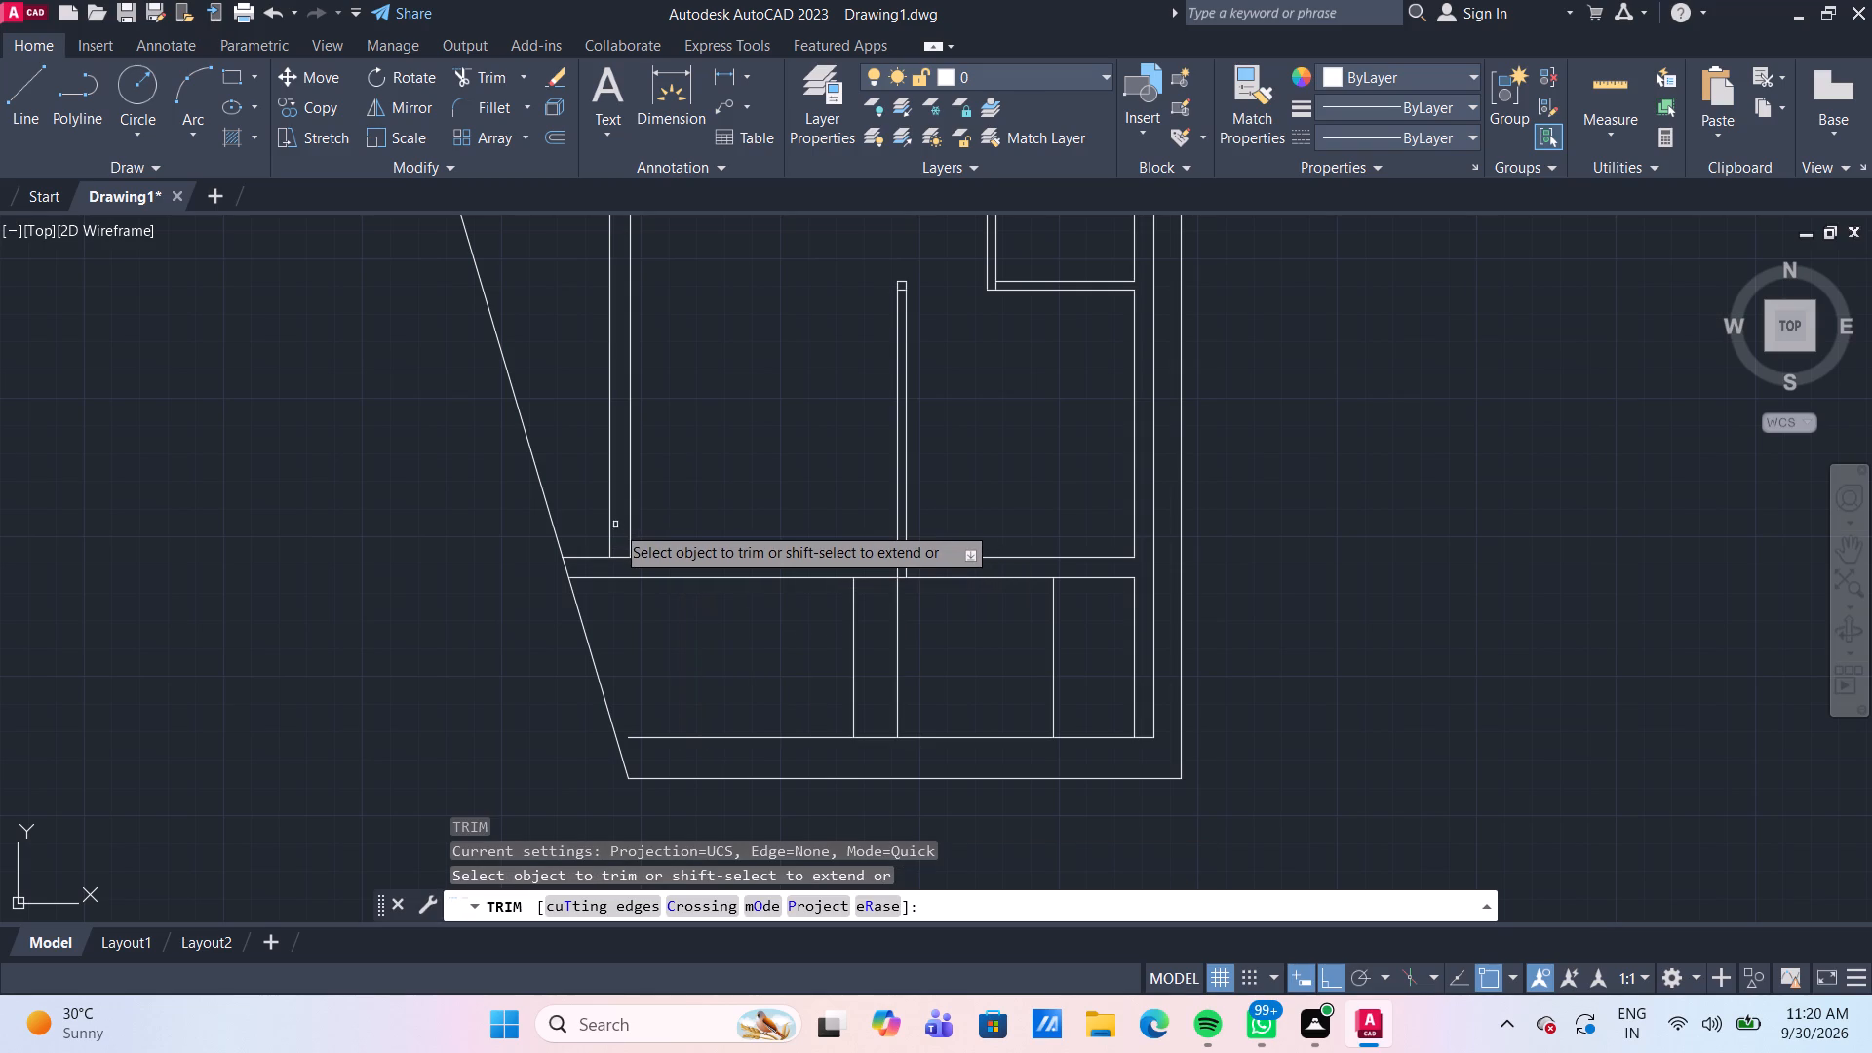
left_click(608, 522, "shift")
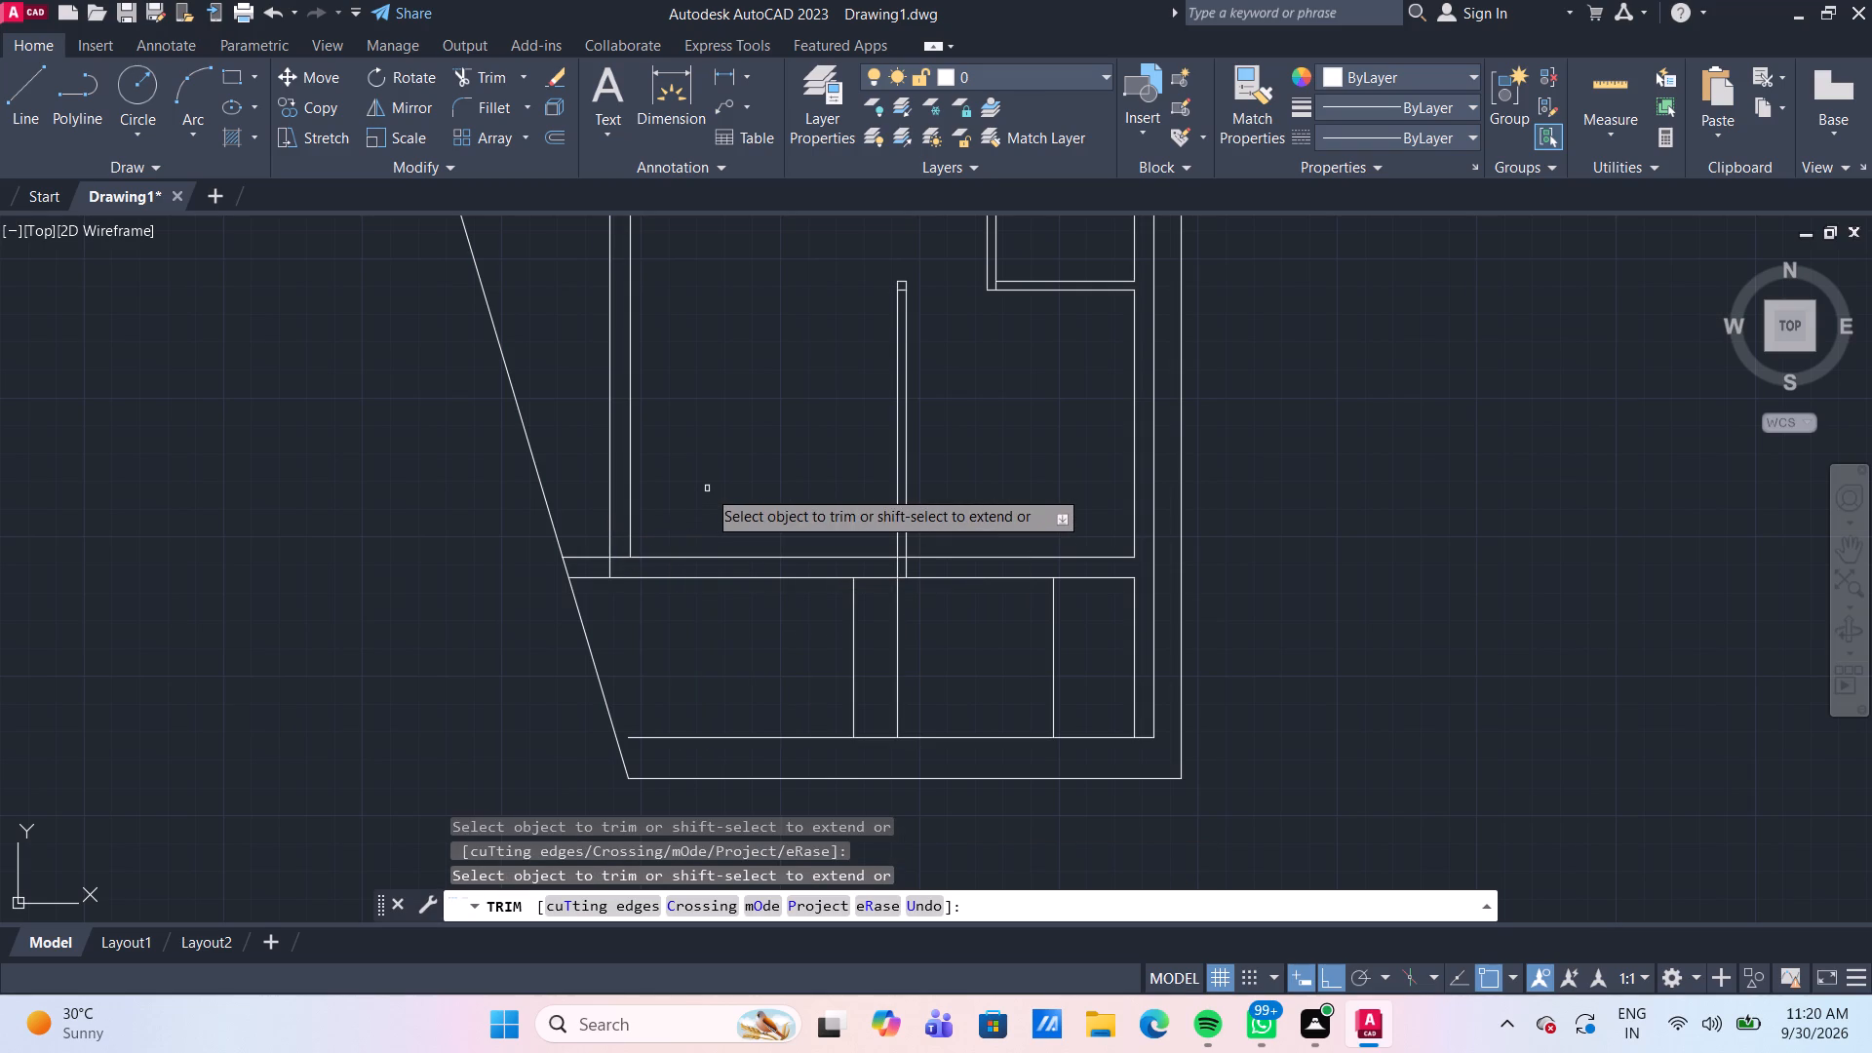
left_click(594, 579)
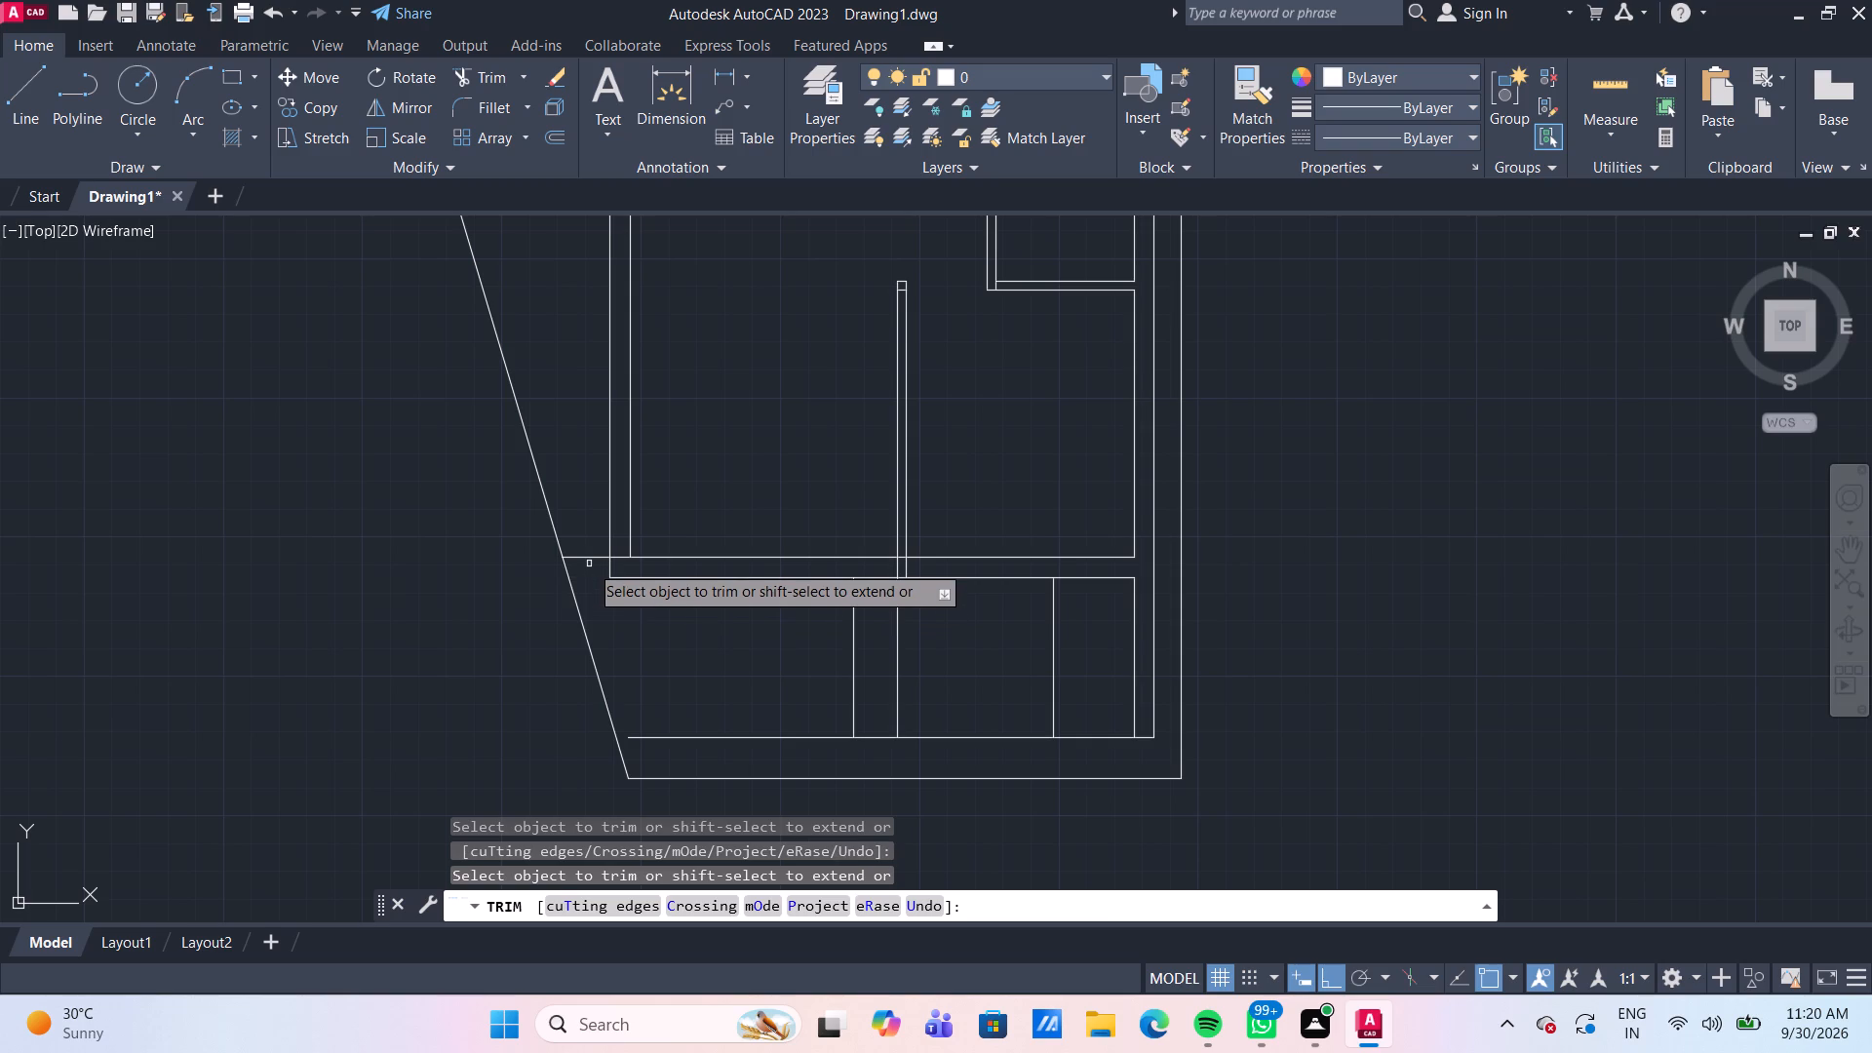
left_click(582, 559)
left_click(615, 560)
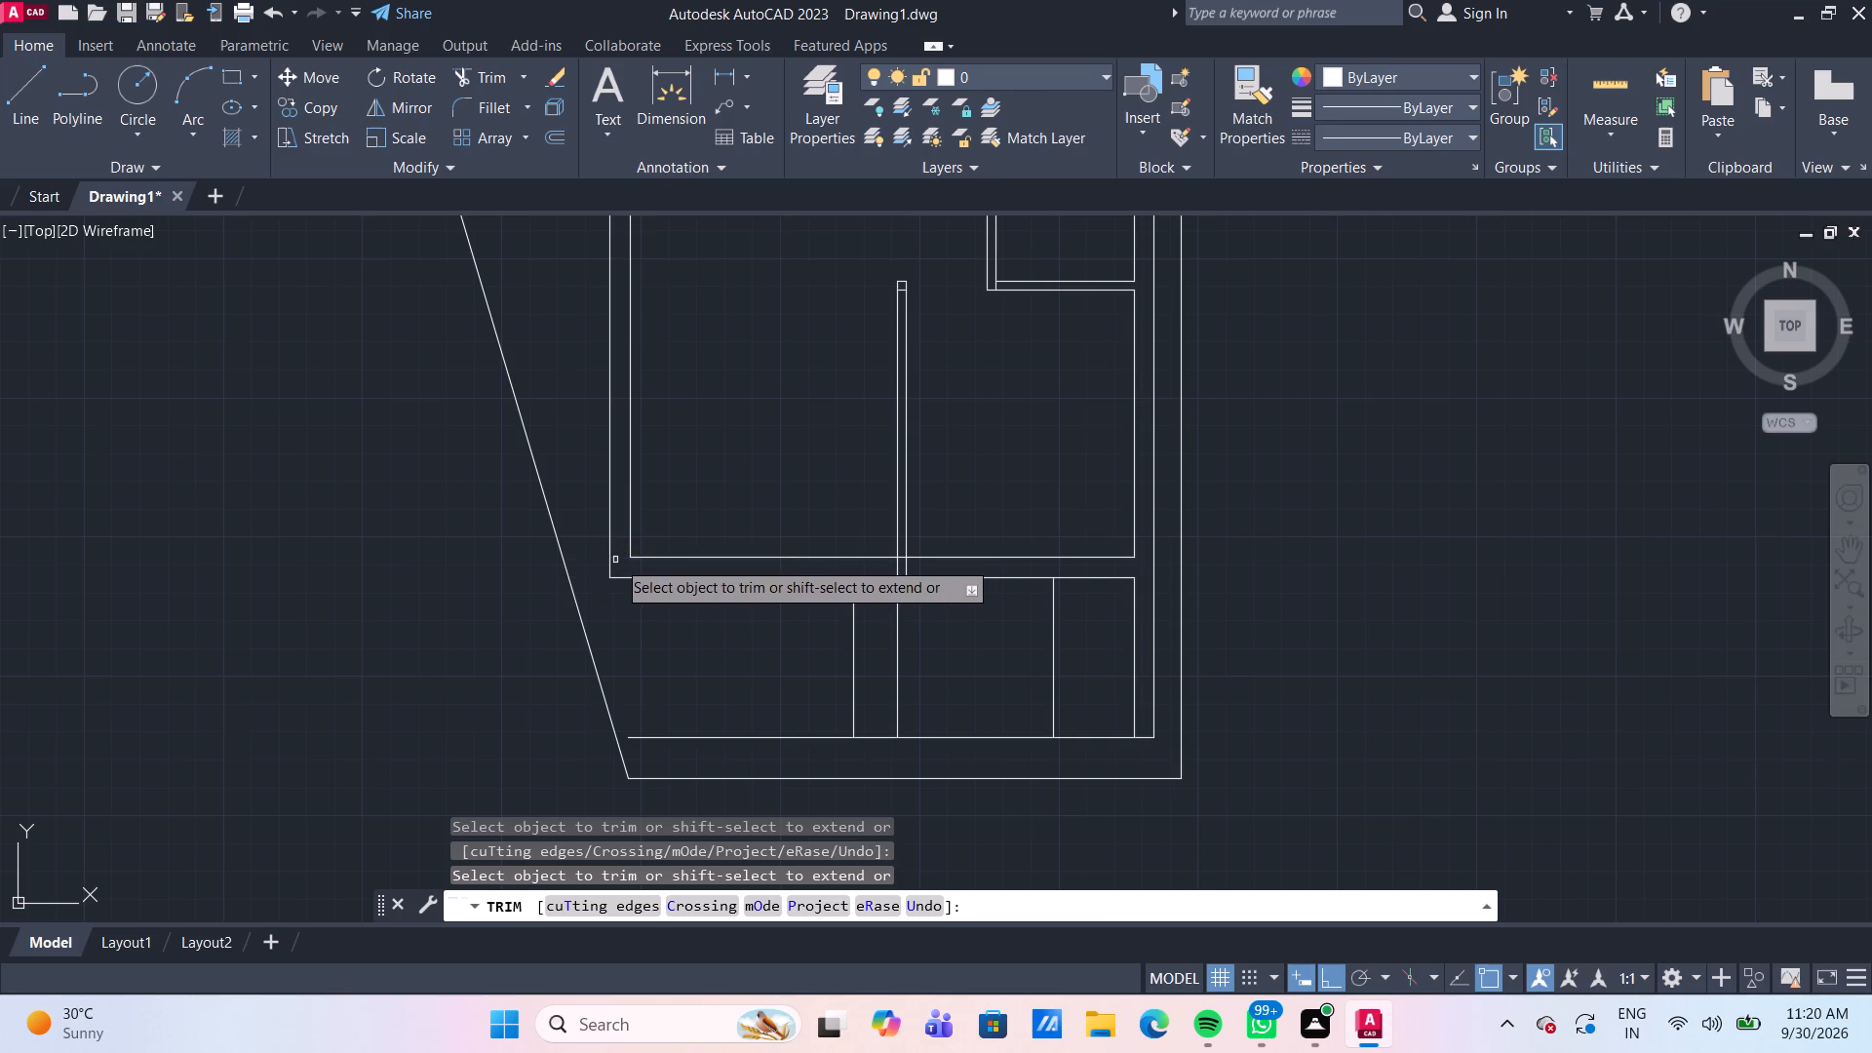
Trim the partition lines crossing the lower horizontal 9" wall and the wall's upper face between the partition lines.
middle_click_drag(942, 611, 883, 592)
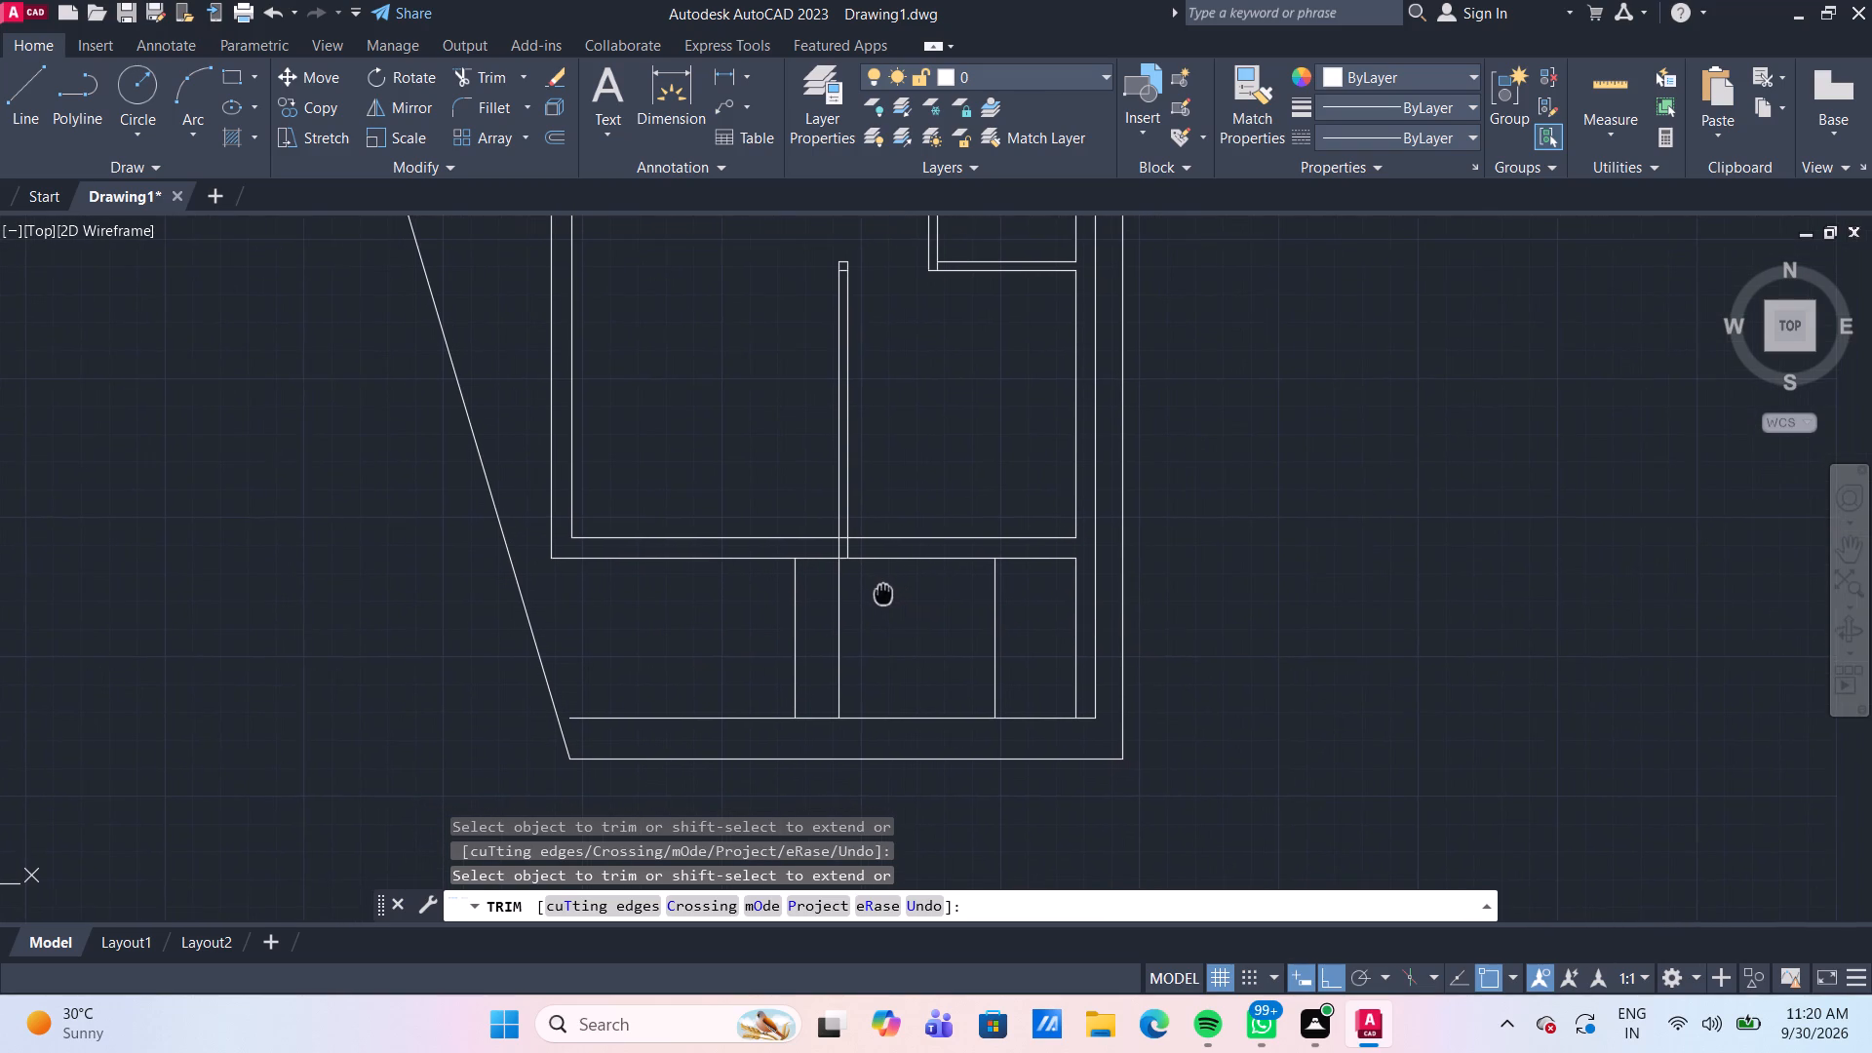
middle_click_drag(883, 592, 880, 591)
scroll(878, 578, "up", 2)
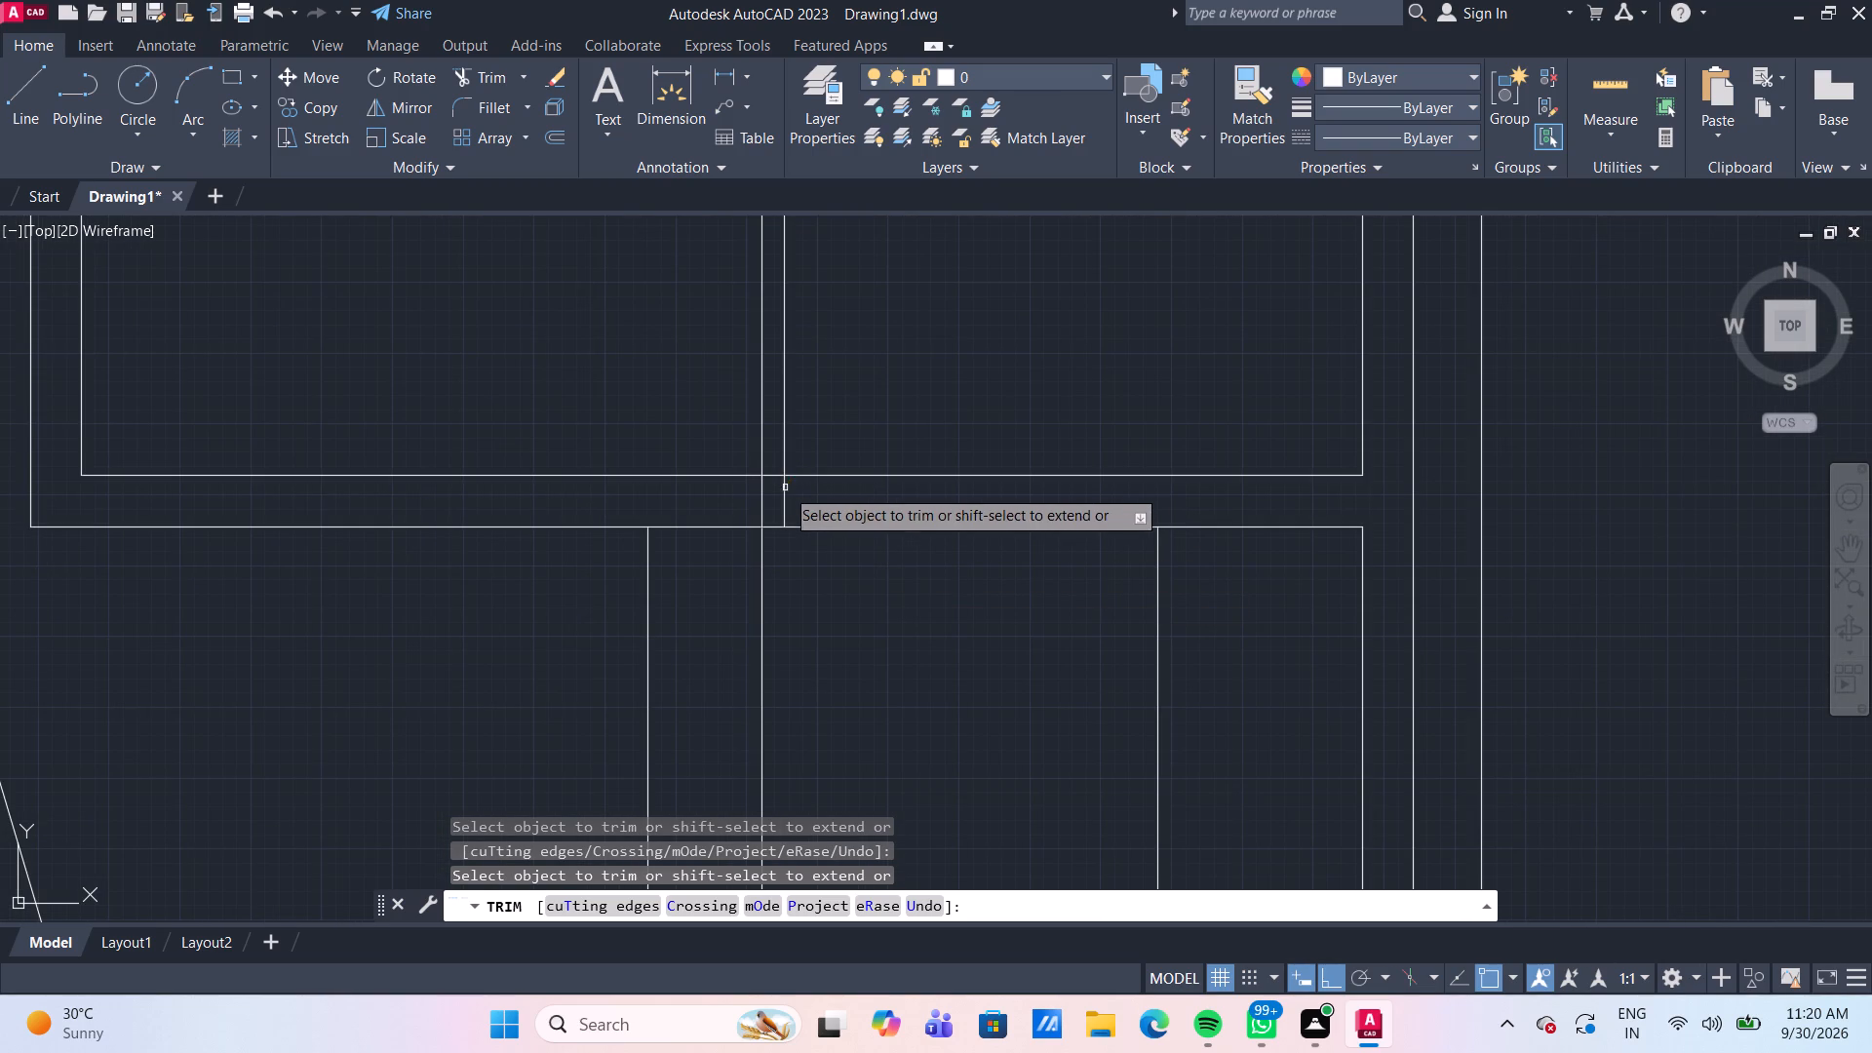
left_click(739, 501)
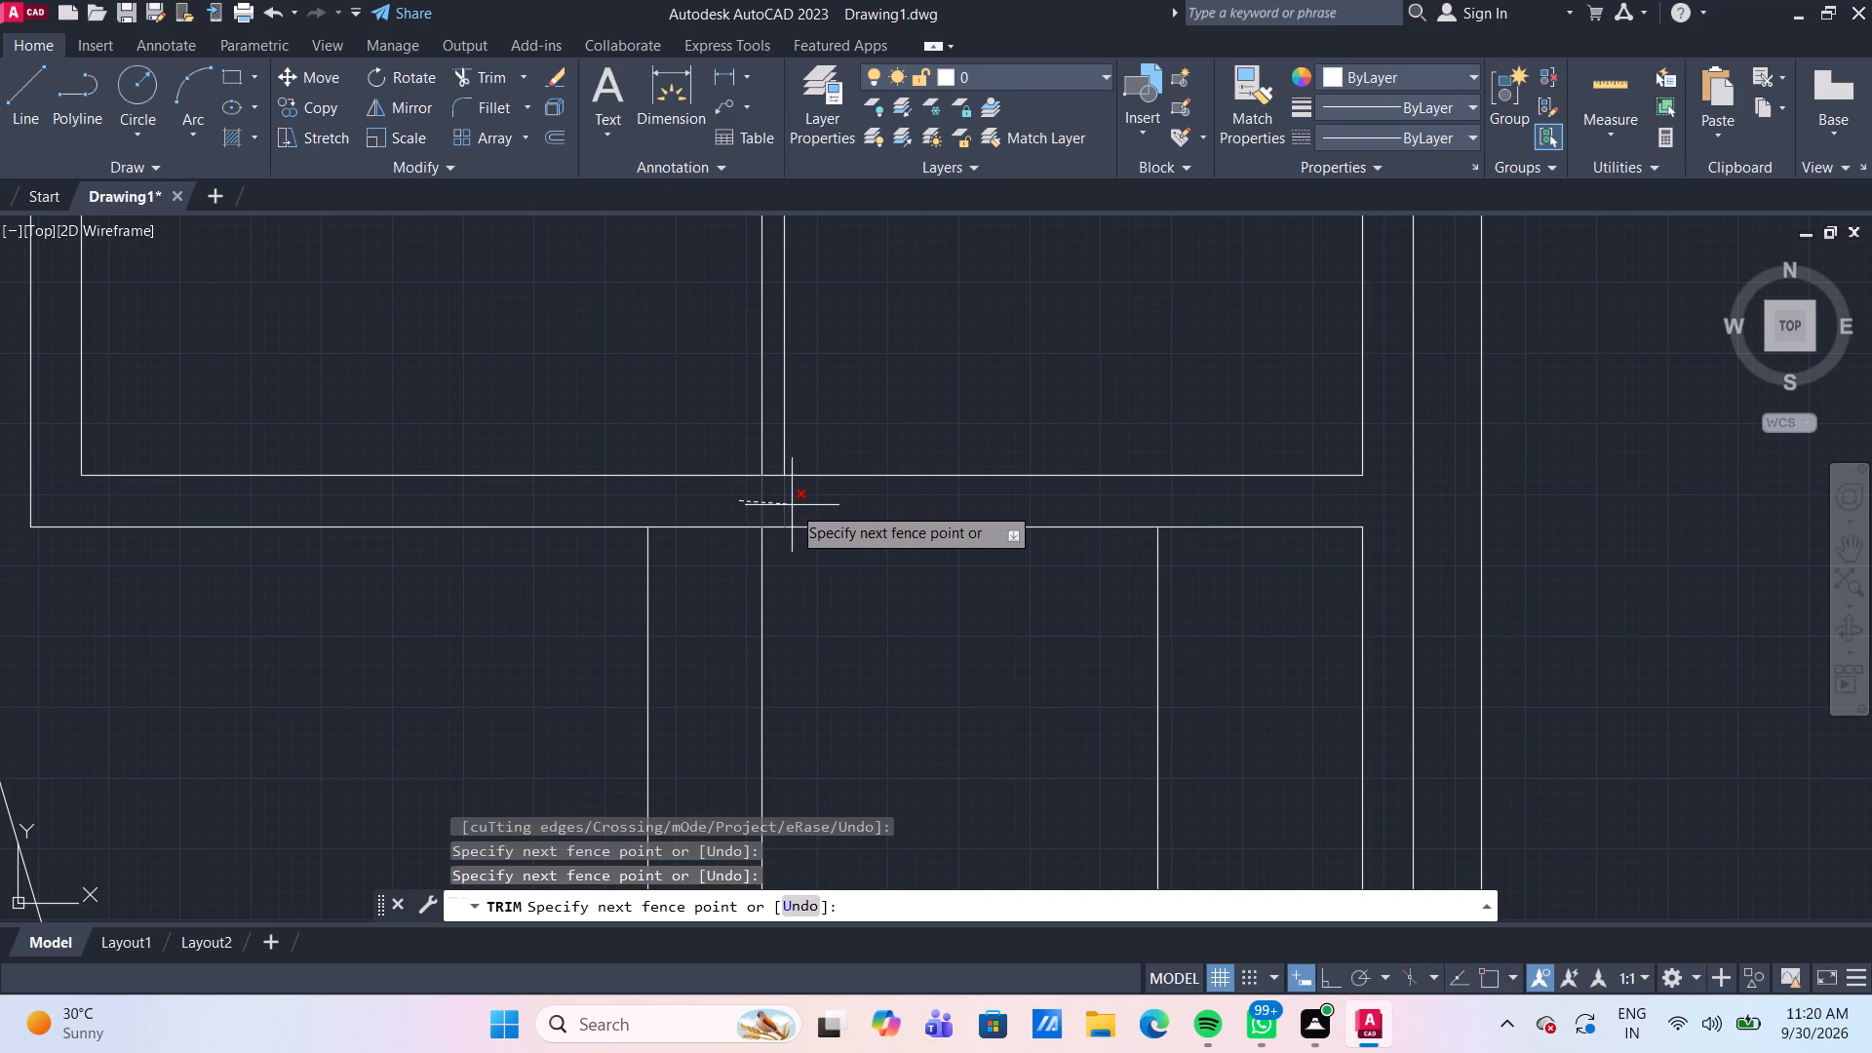
left_click(793, 505)
left_click(770, 477)
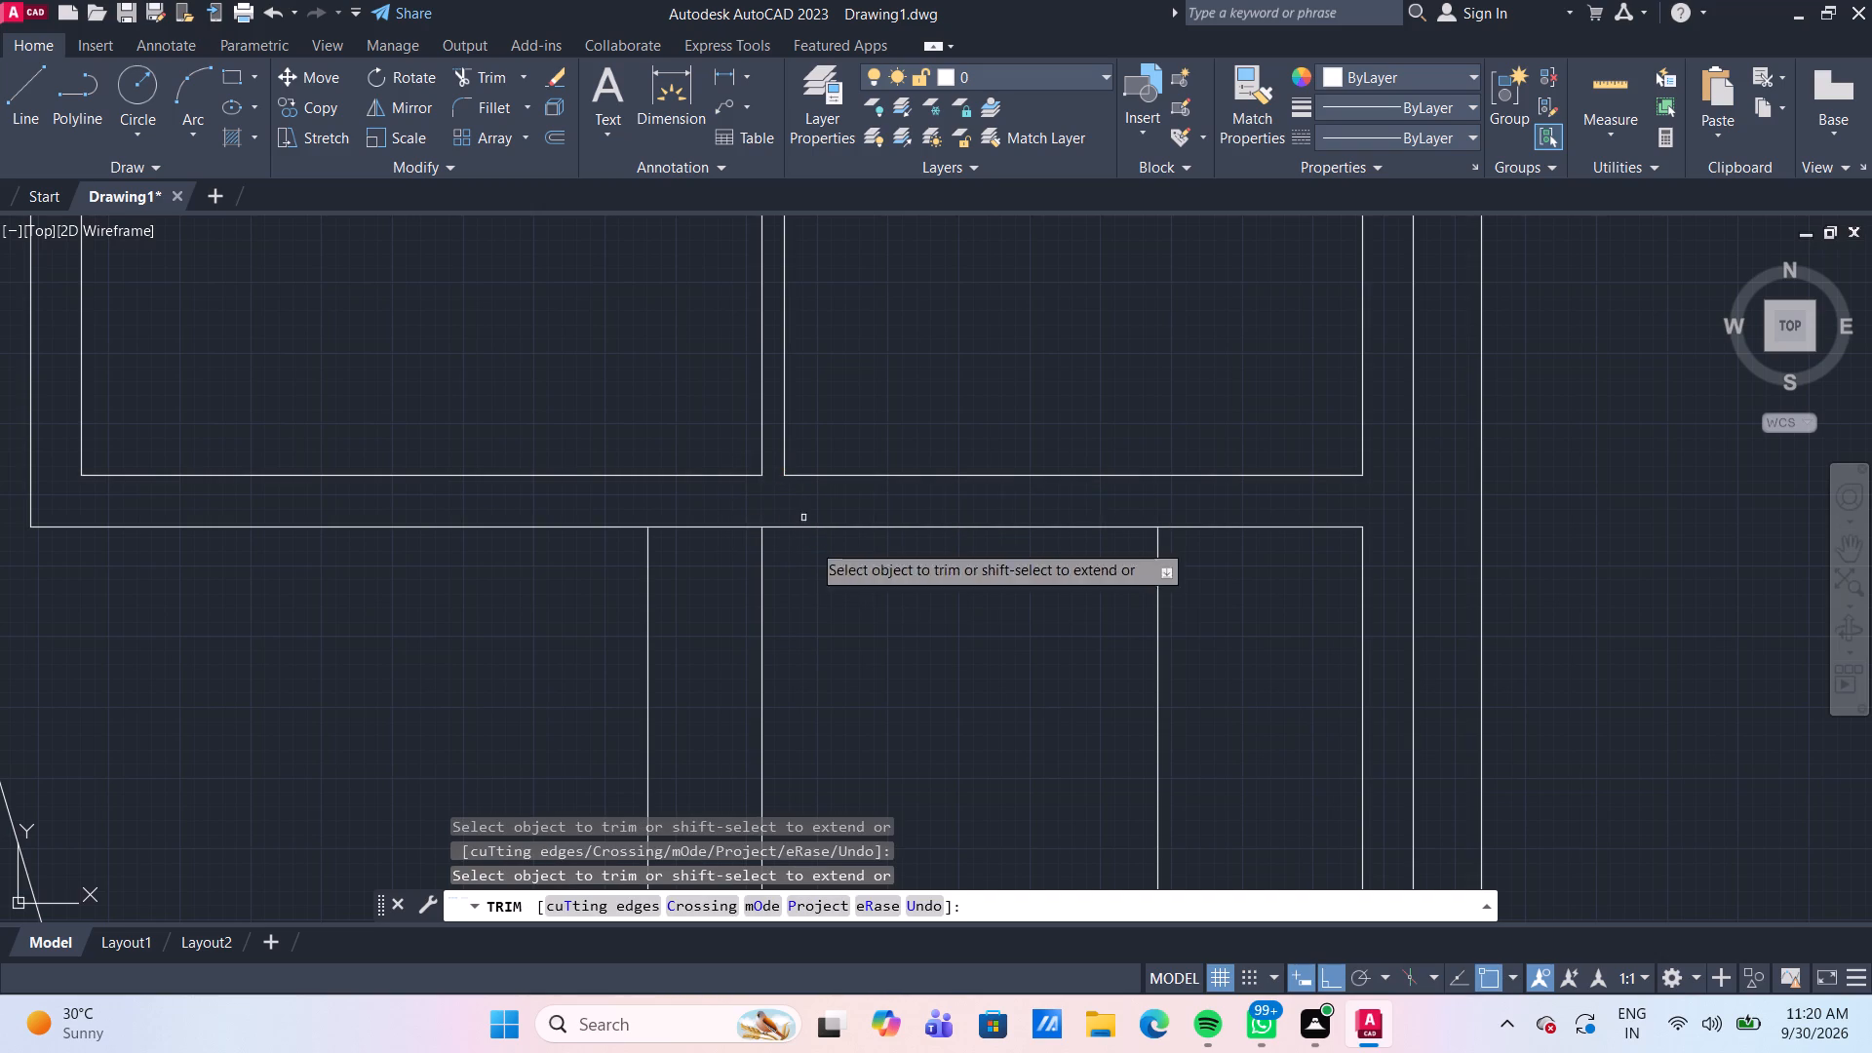
Trim the extra crossline near the partition's upper end and the line stub at the small square room's lower corner.
scroll(939, 653, "down", 2)
scroll(898, 271, "up", 1)
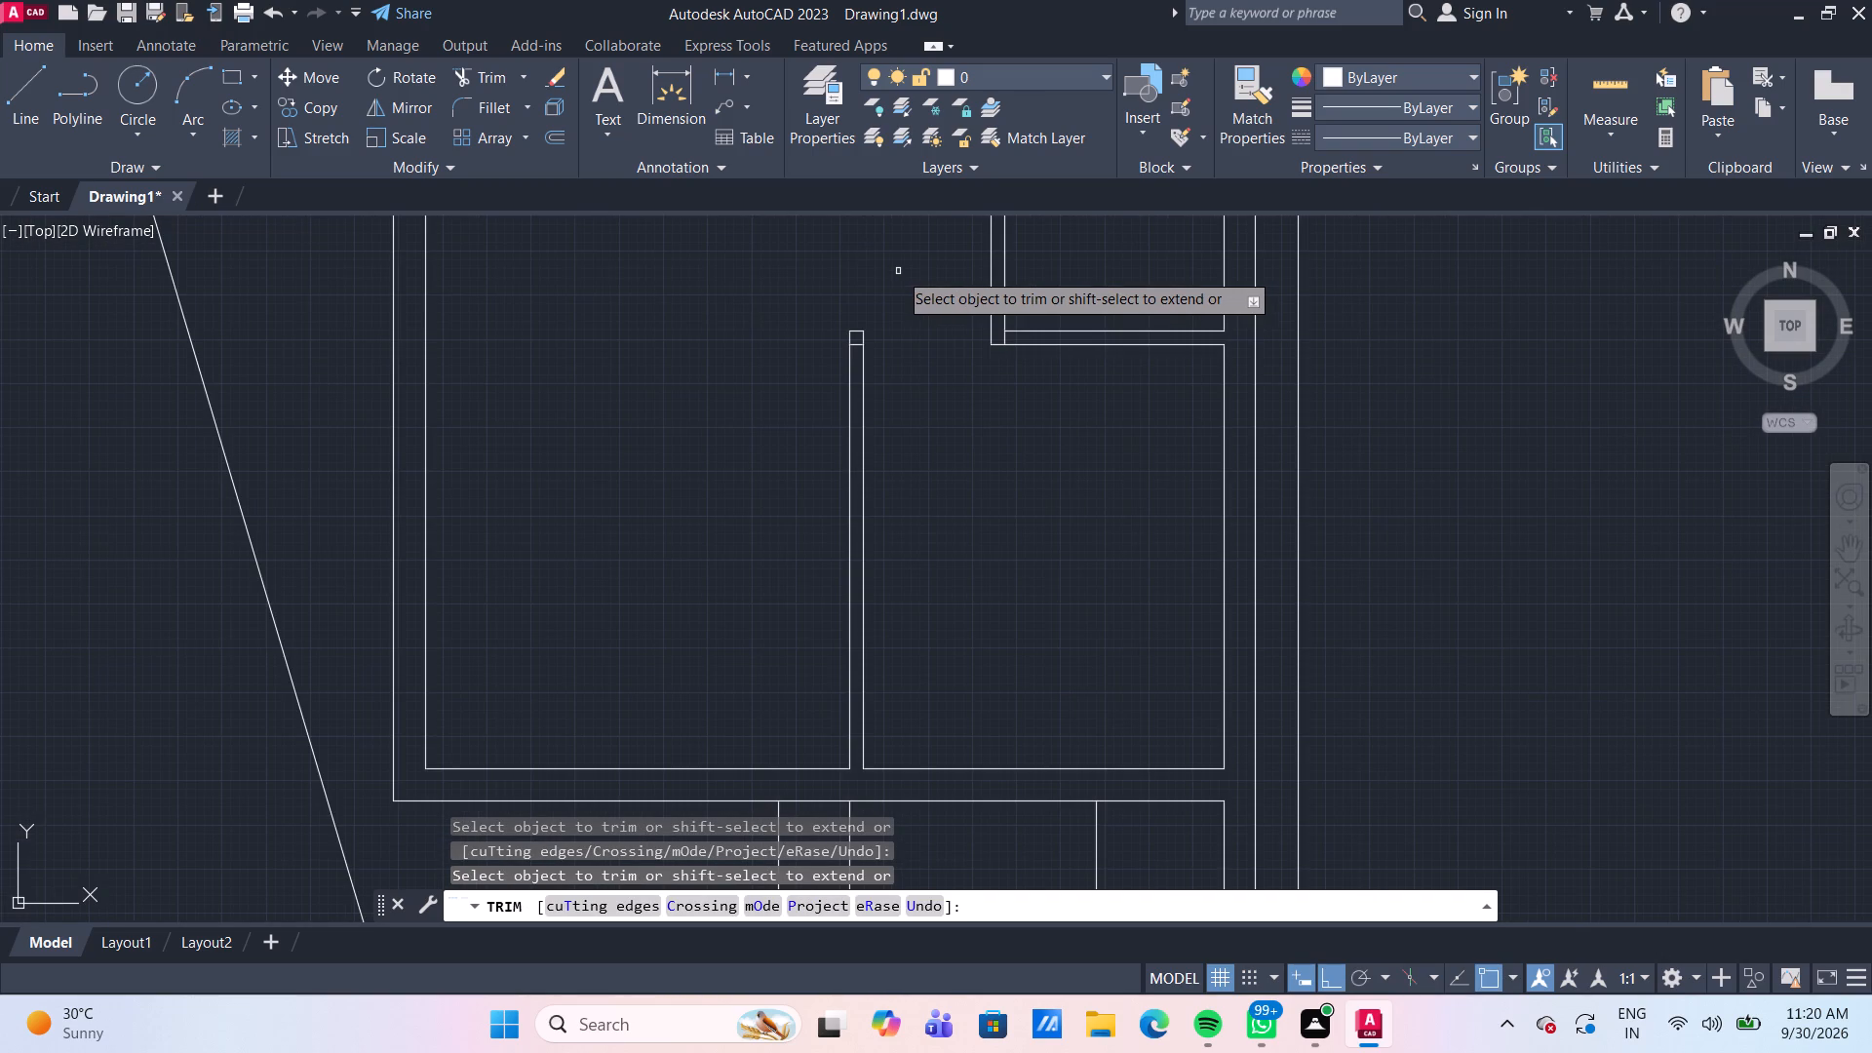
scroll(898, 277, "up", 2)
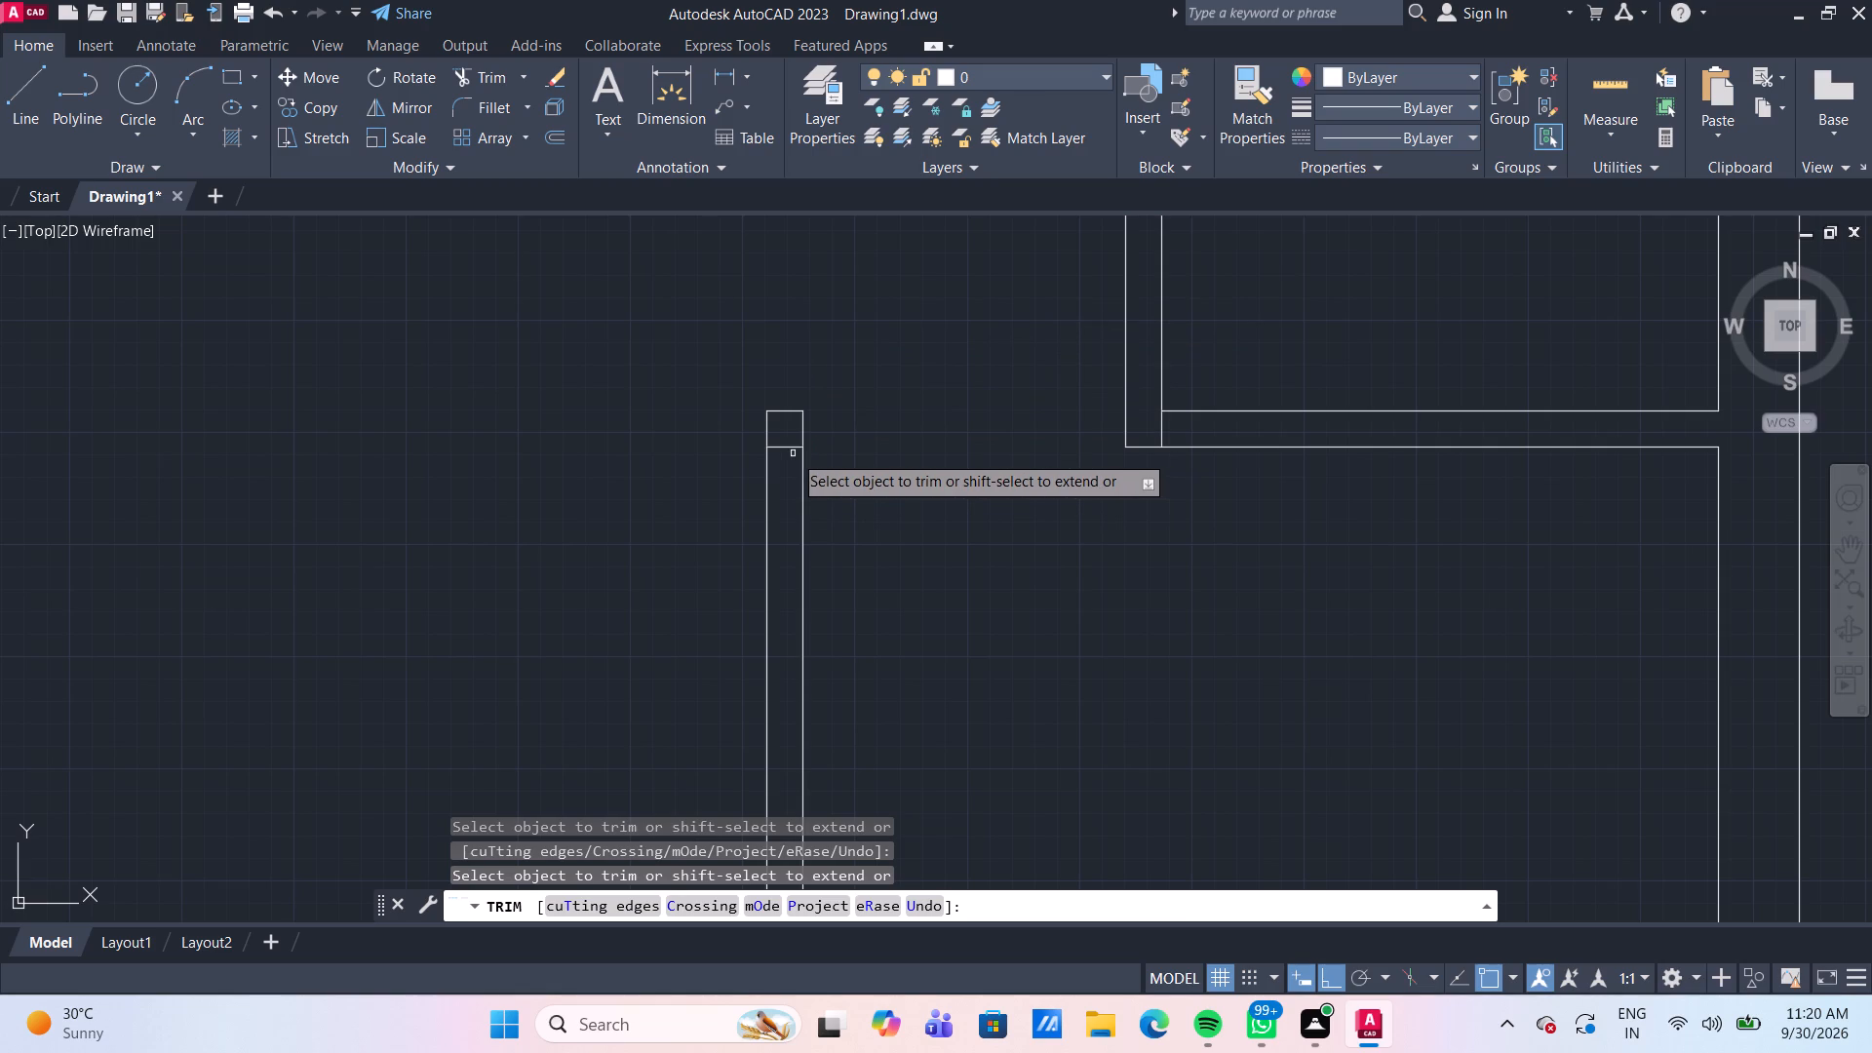
left_click(786, 449)
scroll(977, 481, "down", 3)
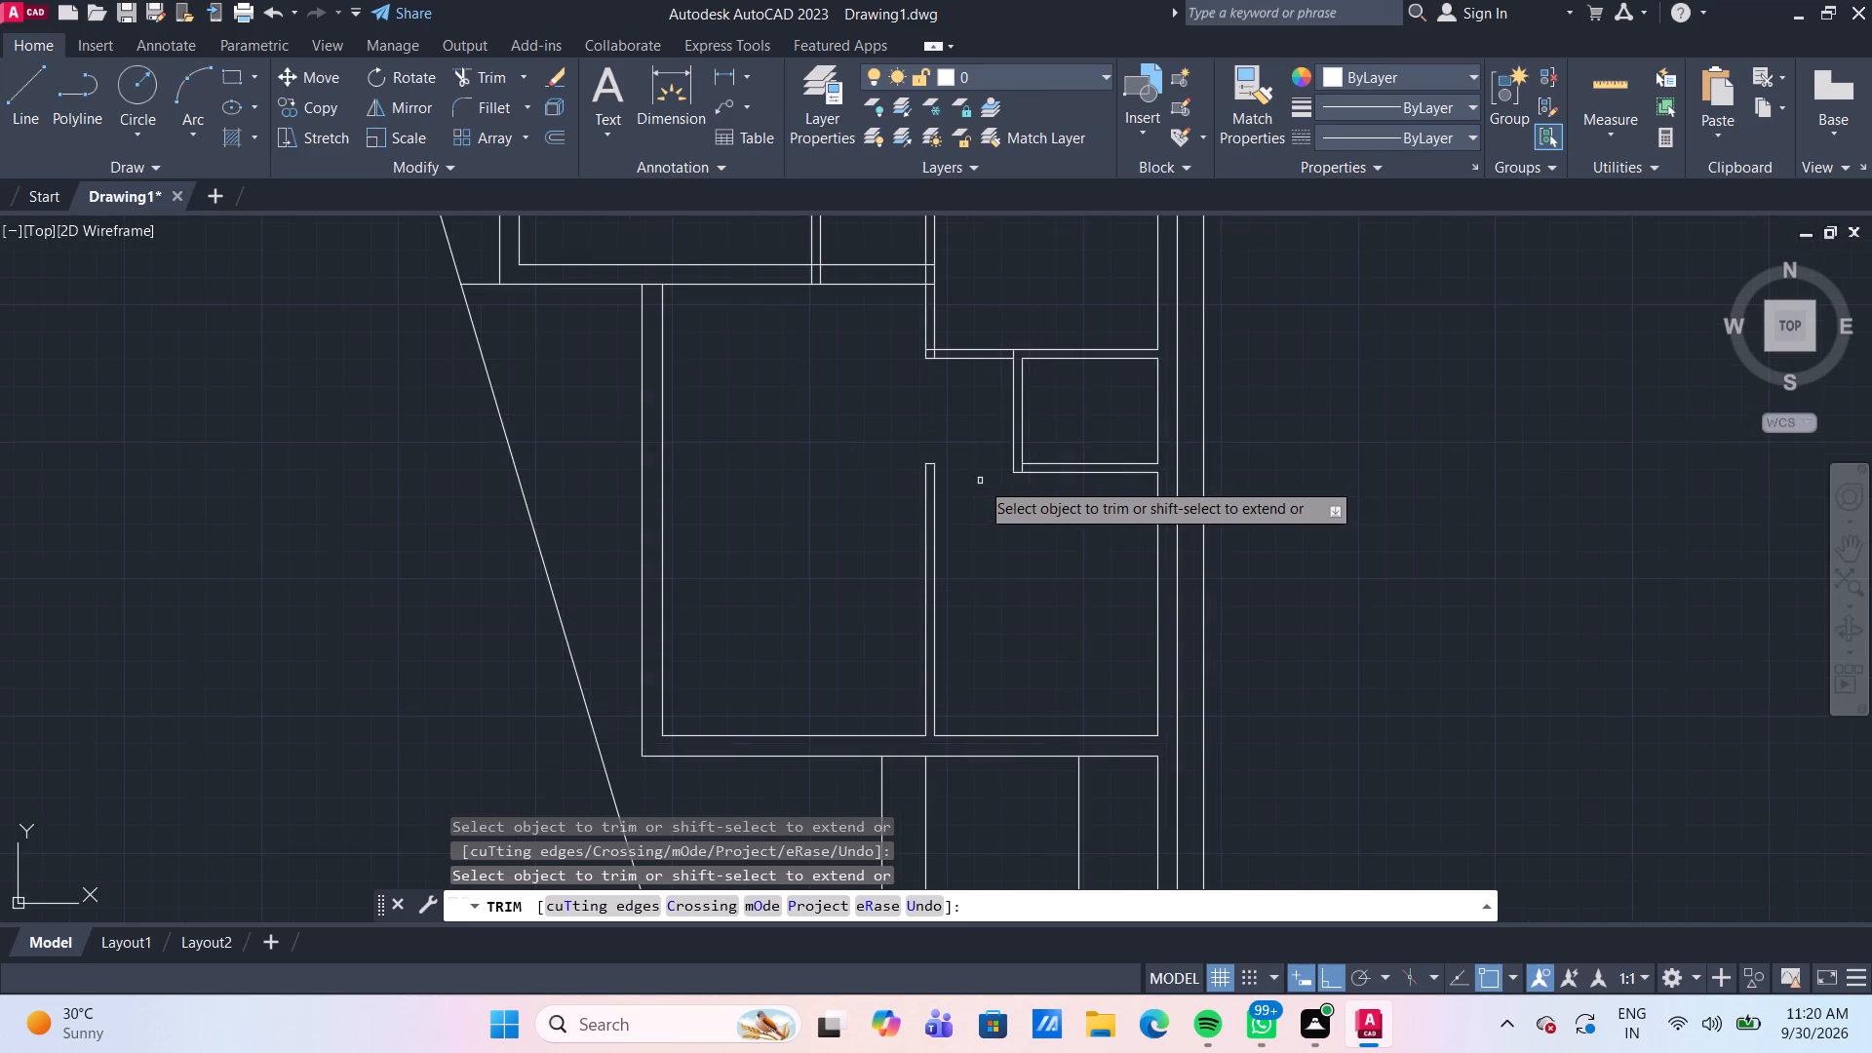
scroll(1097, 460, "up", 3)
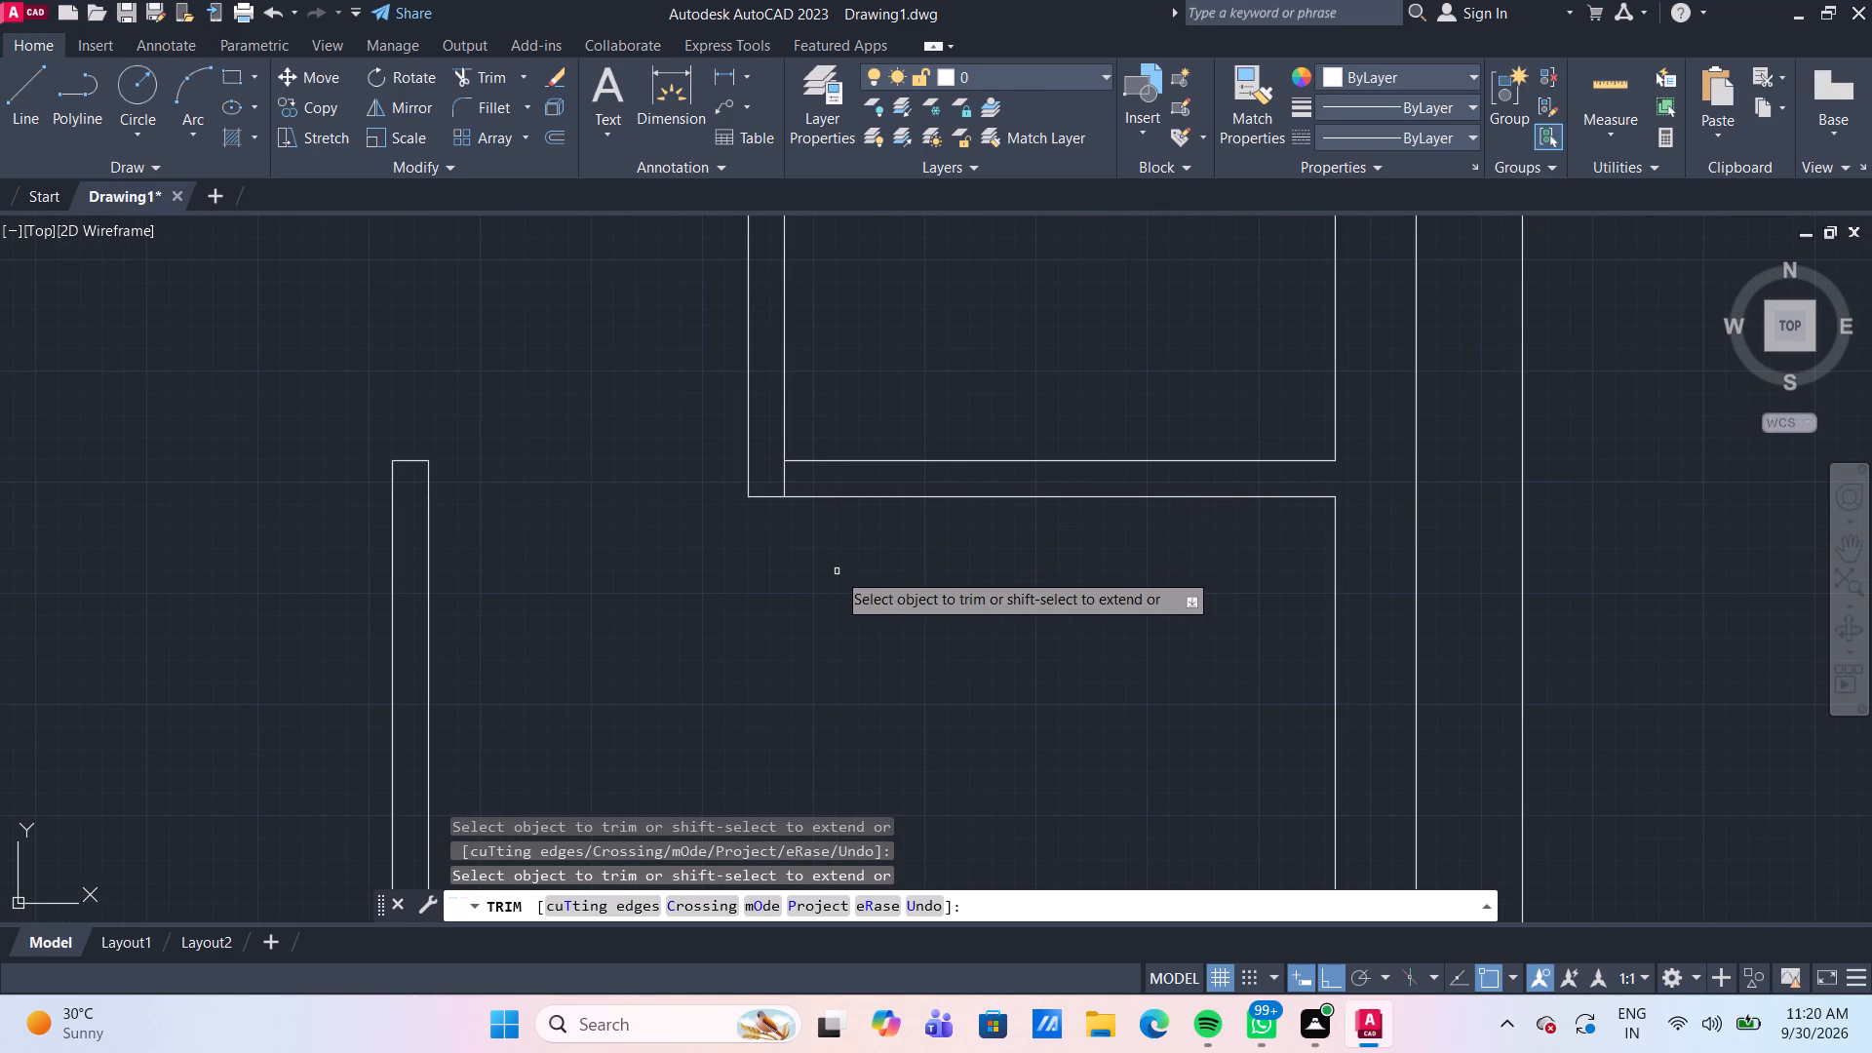
left_click(786, 477)
Trim away both lines of the short wall between the small square room and the upper partition, plus the crossline in the partition's end.
scroll(786, 477, "down", 4)
middle_click_drag(796, 560, 863, 540)
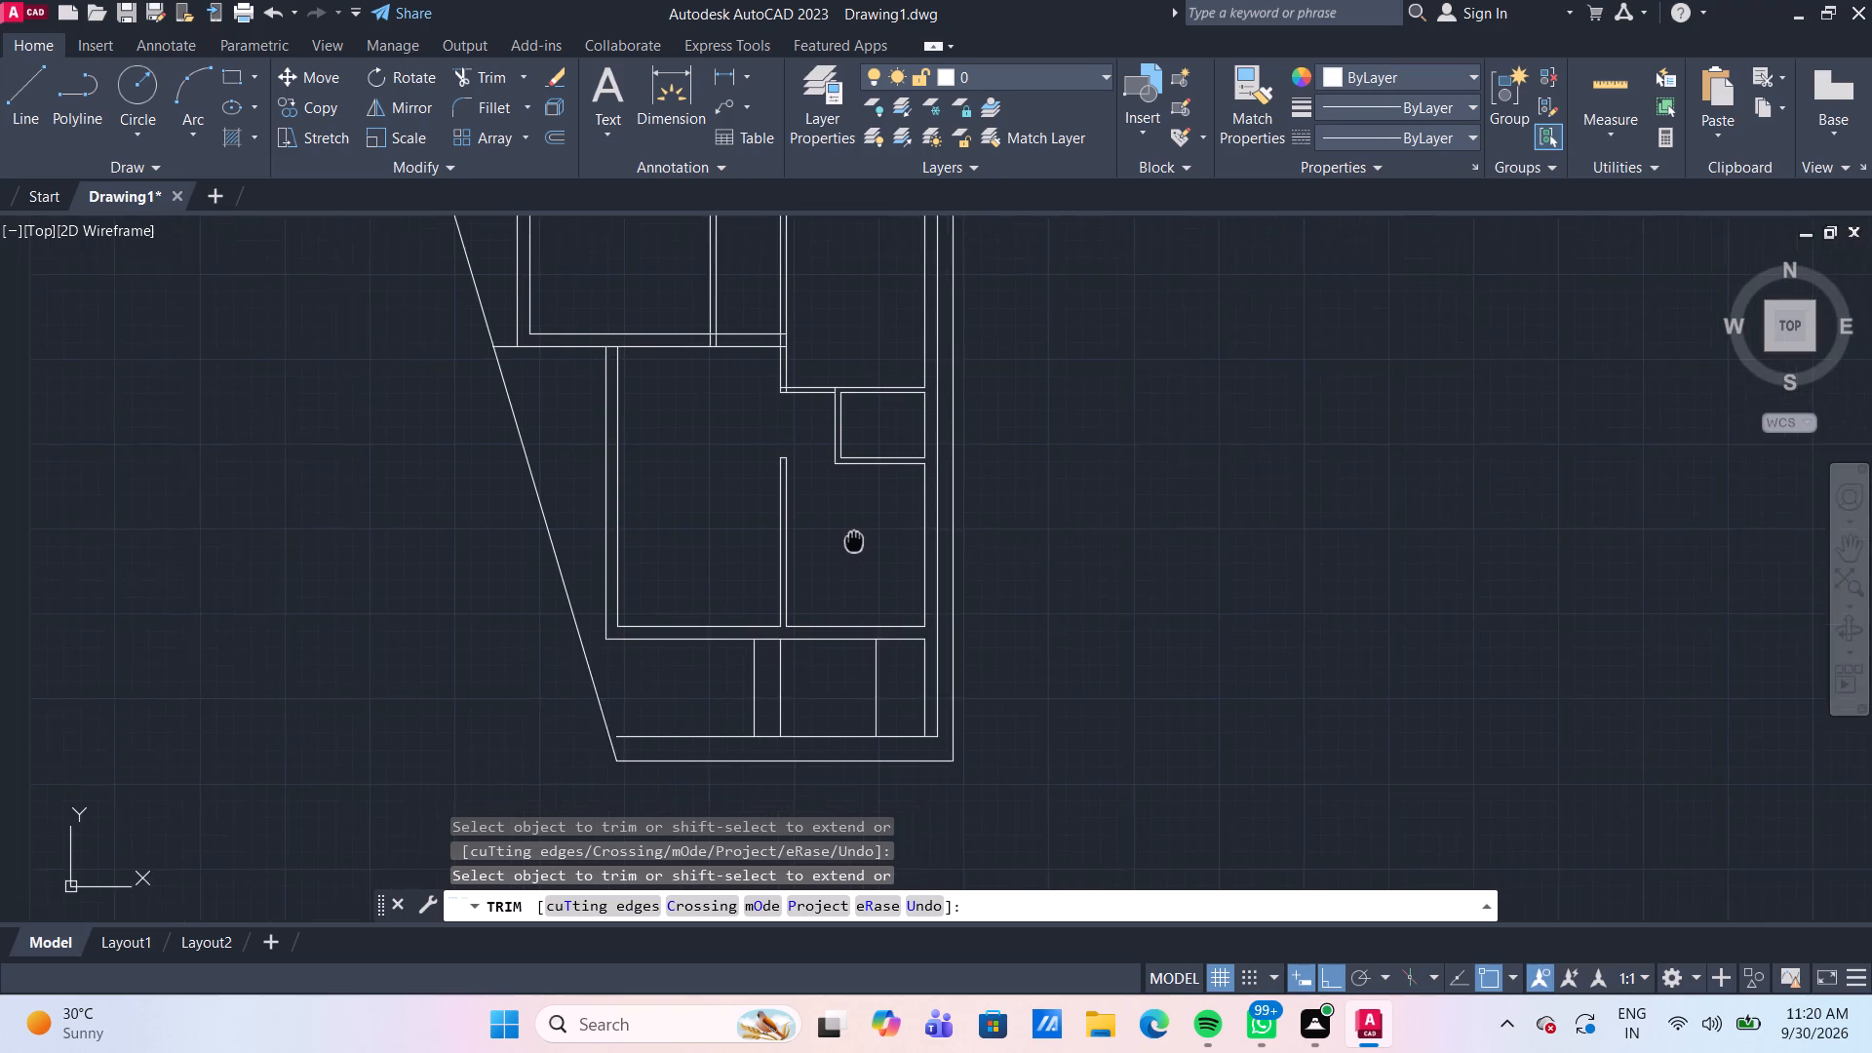
middle_click_drag(863, 540, 876, 537)
scroll(718, 443, "up", 1)
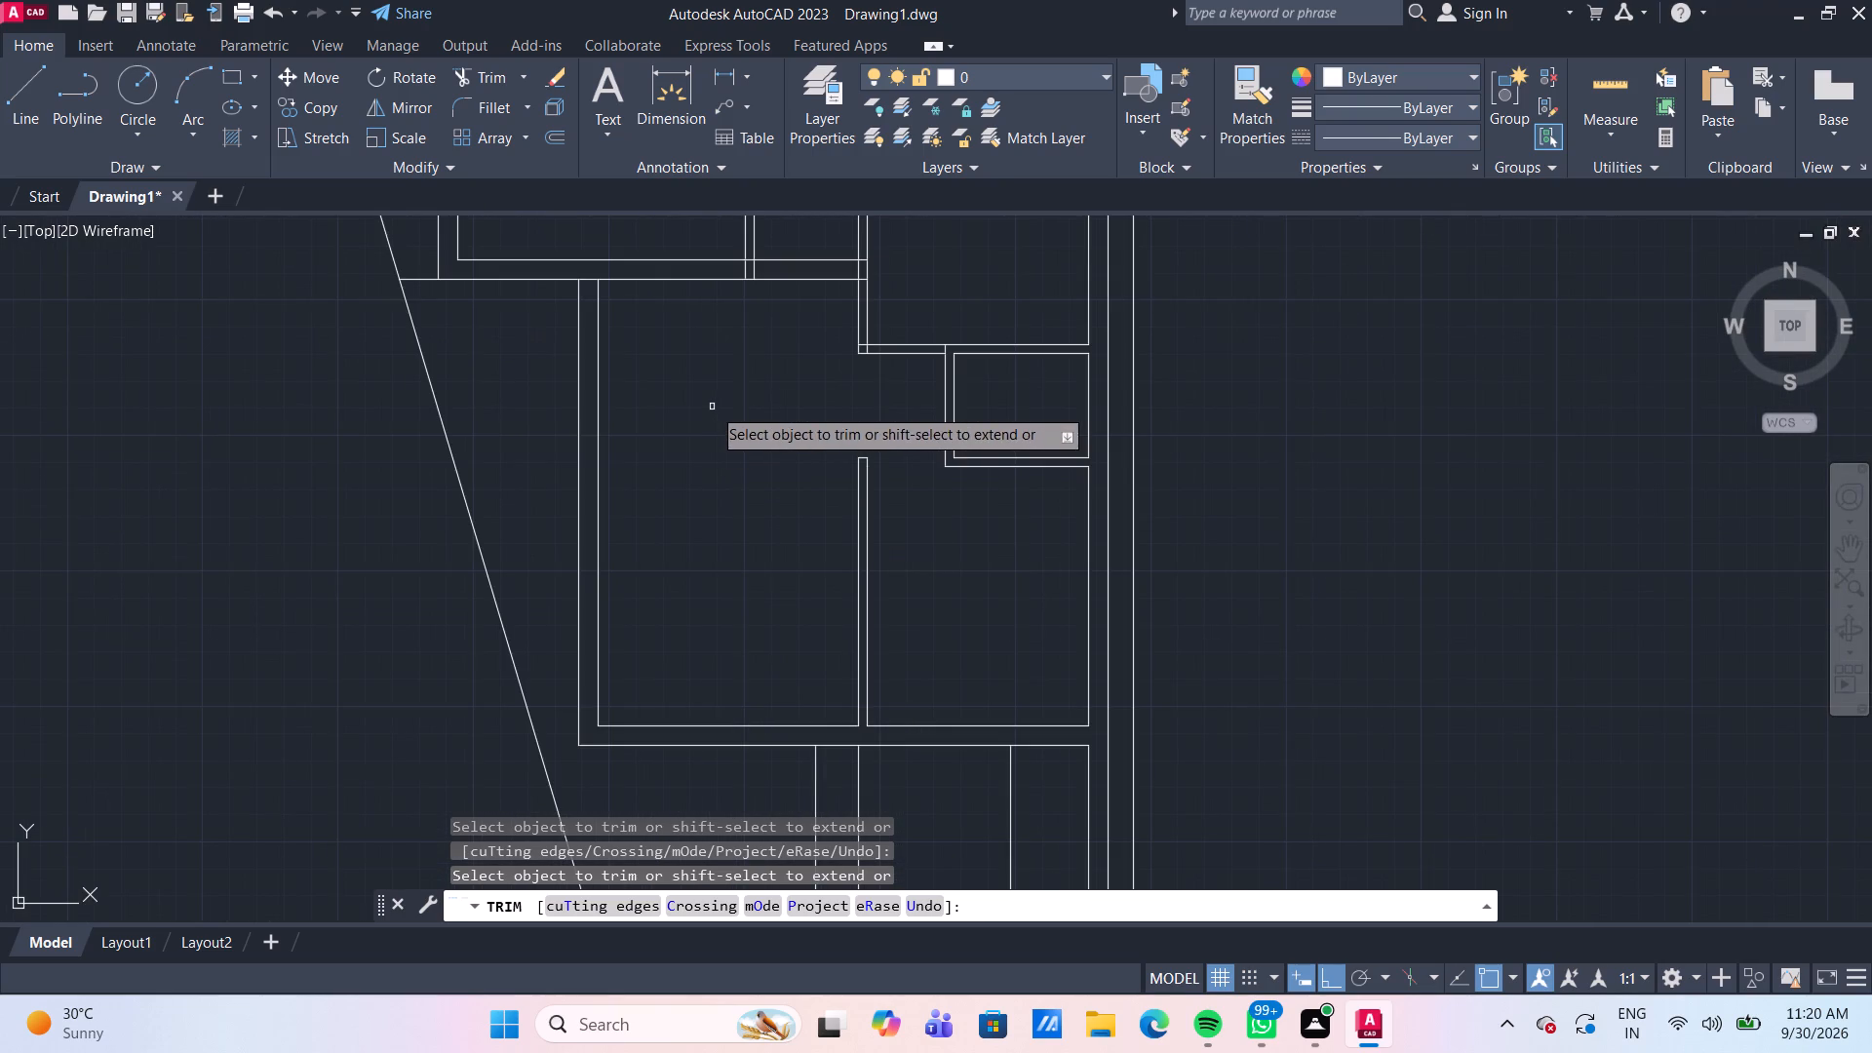
middle_click_drag(714, 408, 633, 704)
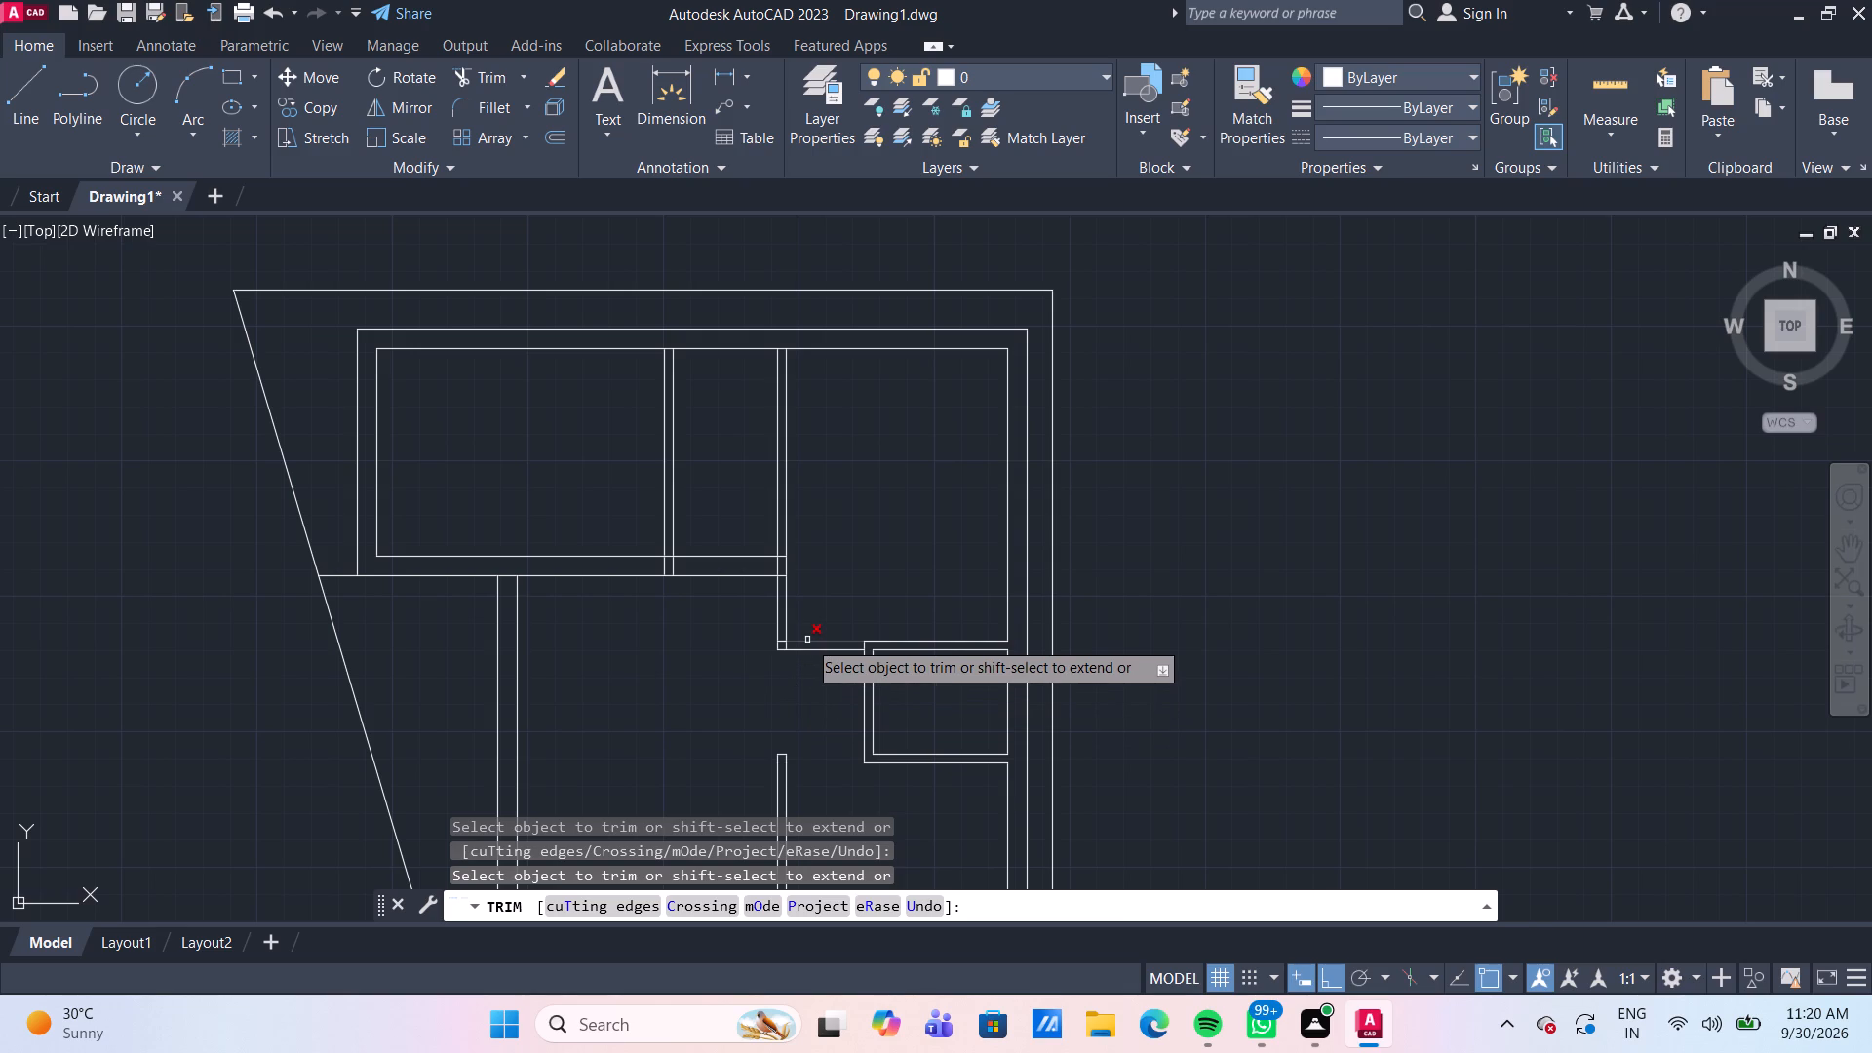
left_click(807, 640)
left_click(822, 647)
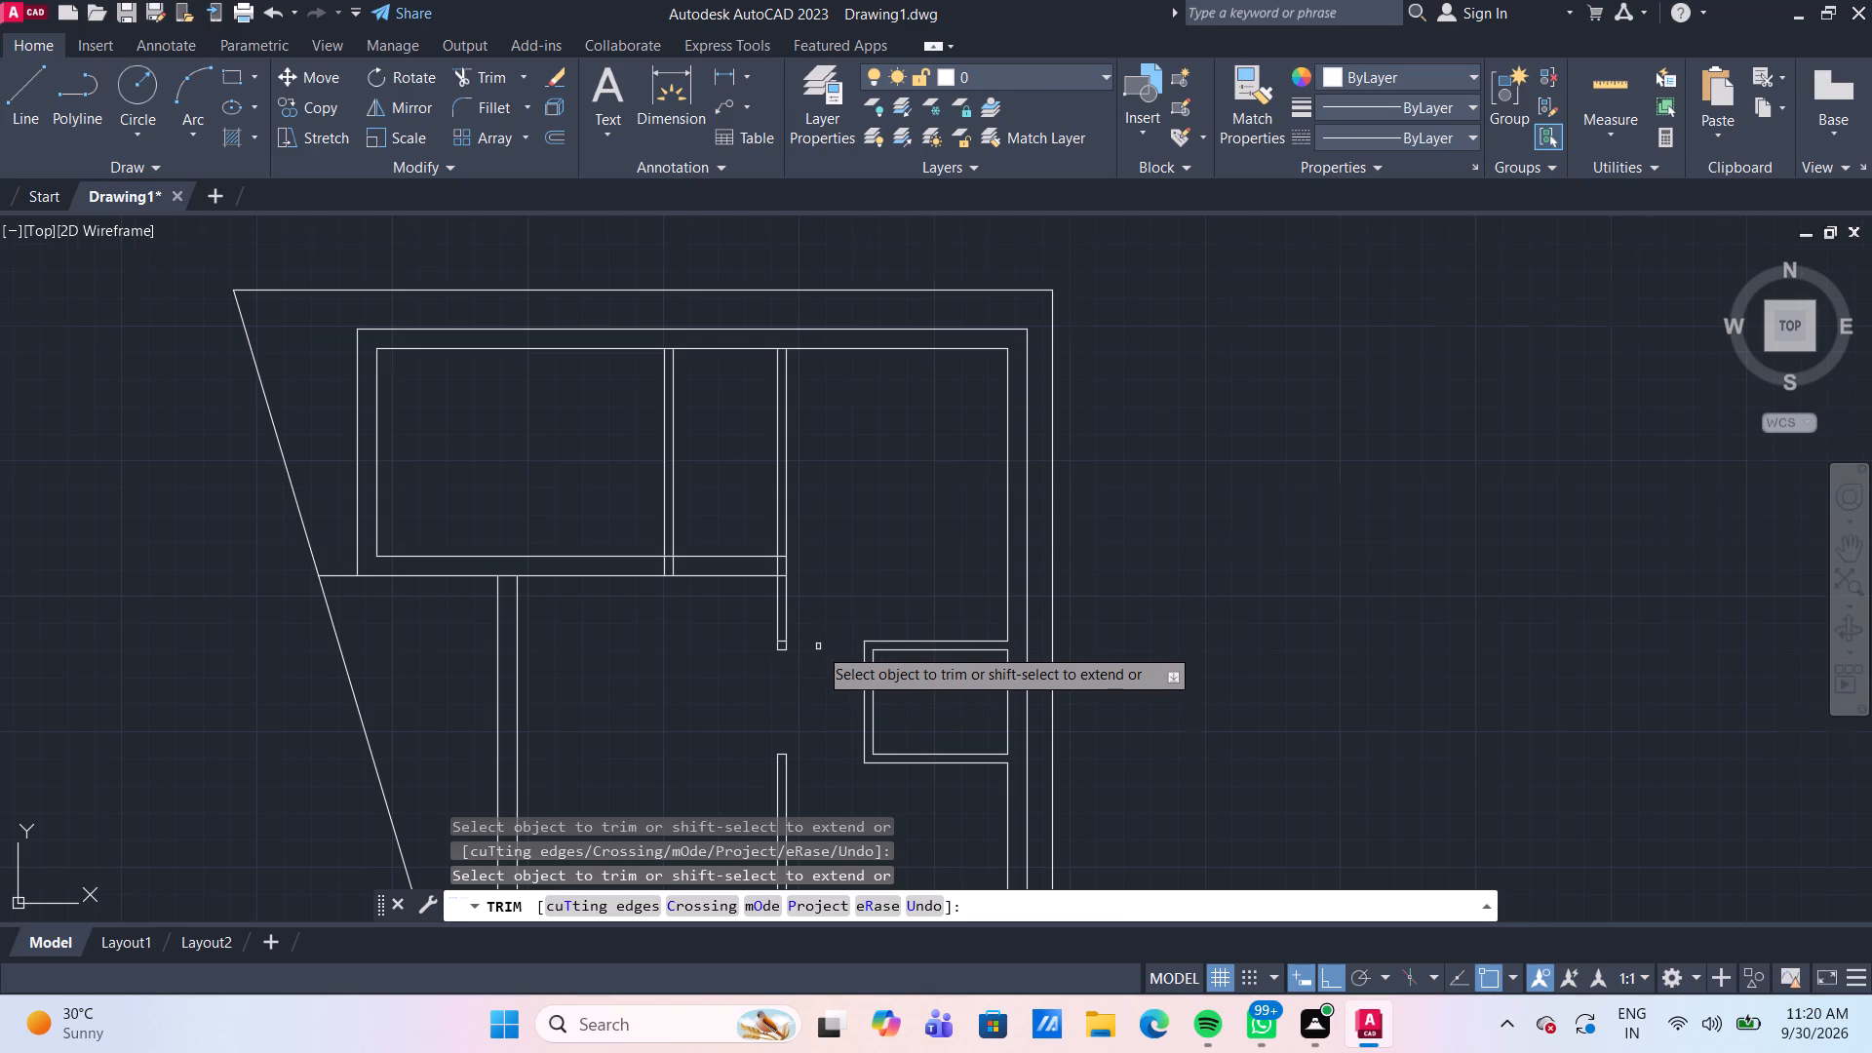
scroll(818, 646, "up", 2)
left_click(714, 638)
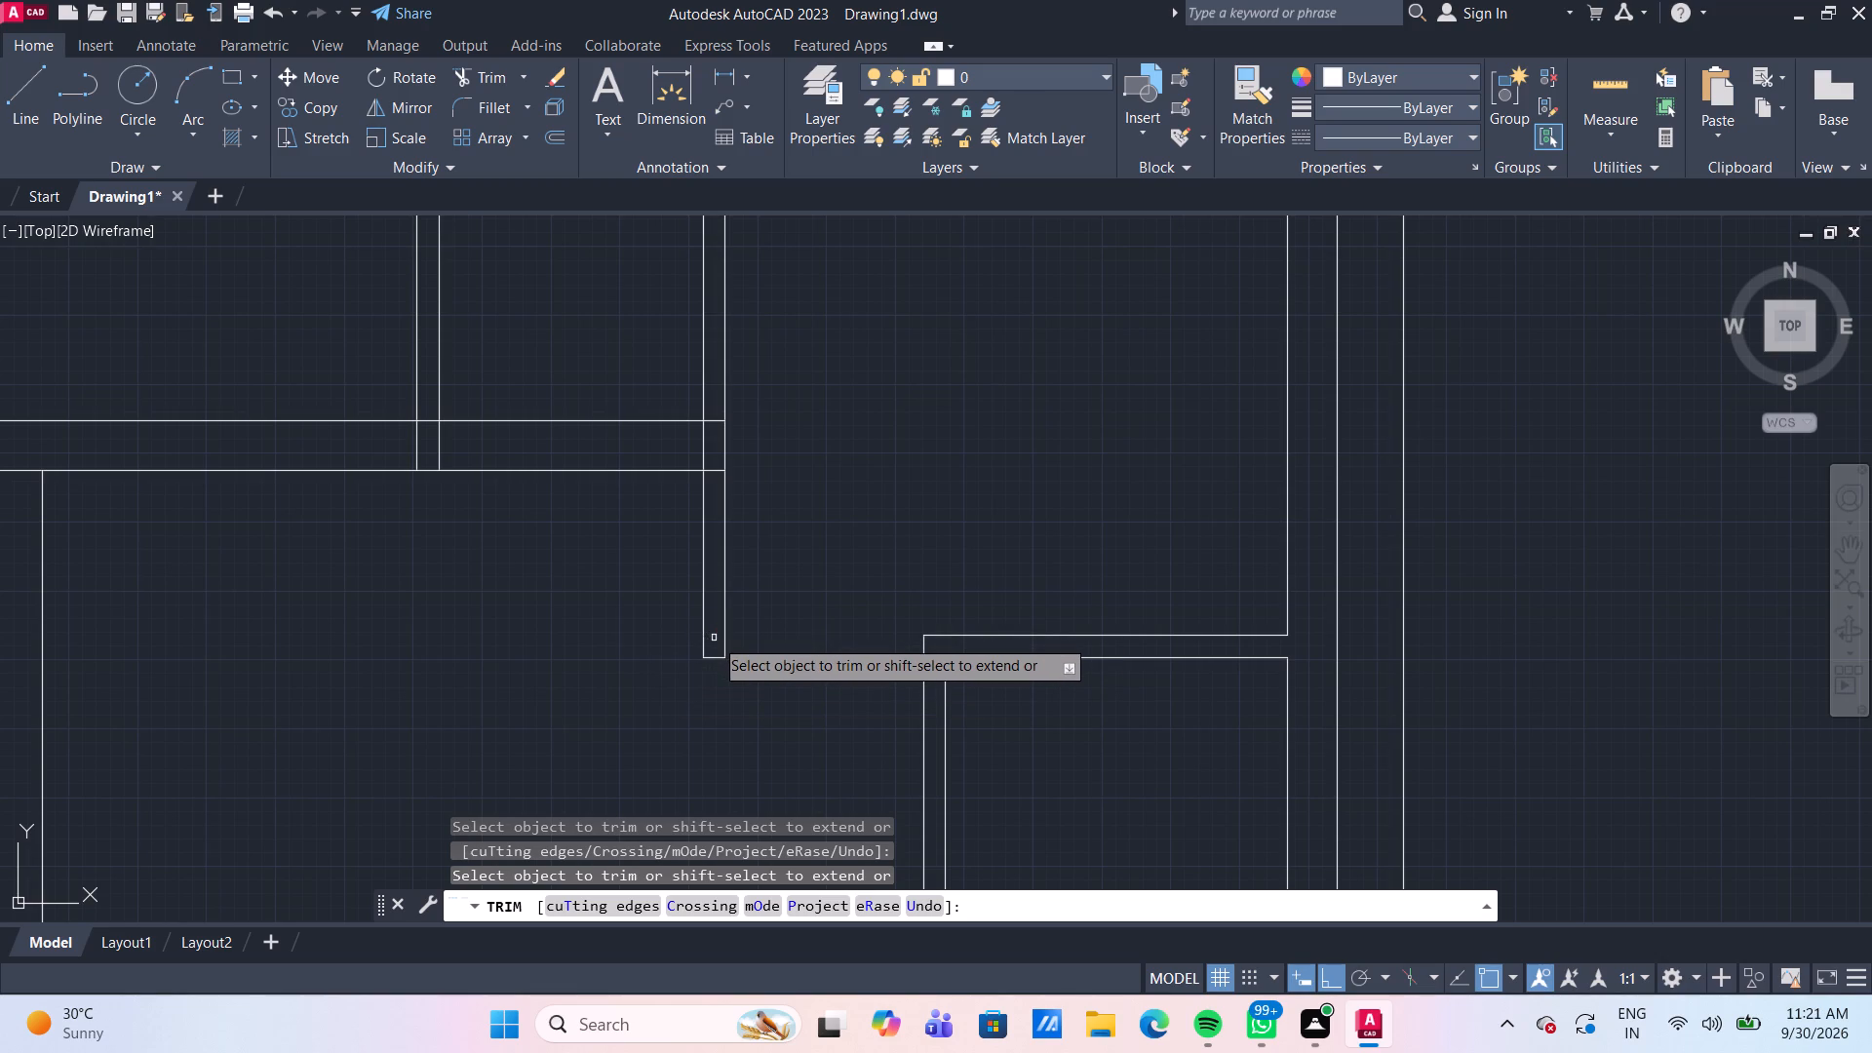
Trim the overlapping wall and partition lines where the horizontal wall below the upper rooms meets the long vertical partition.
scroll(683, 546, "down", 1)
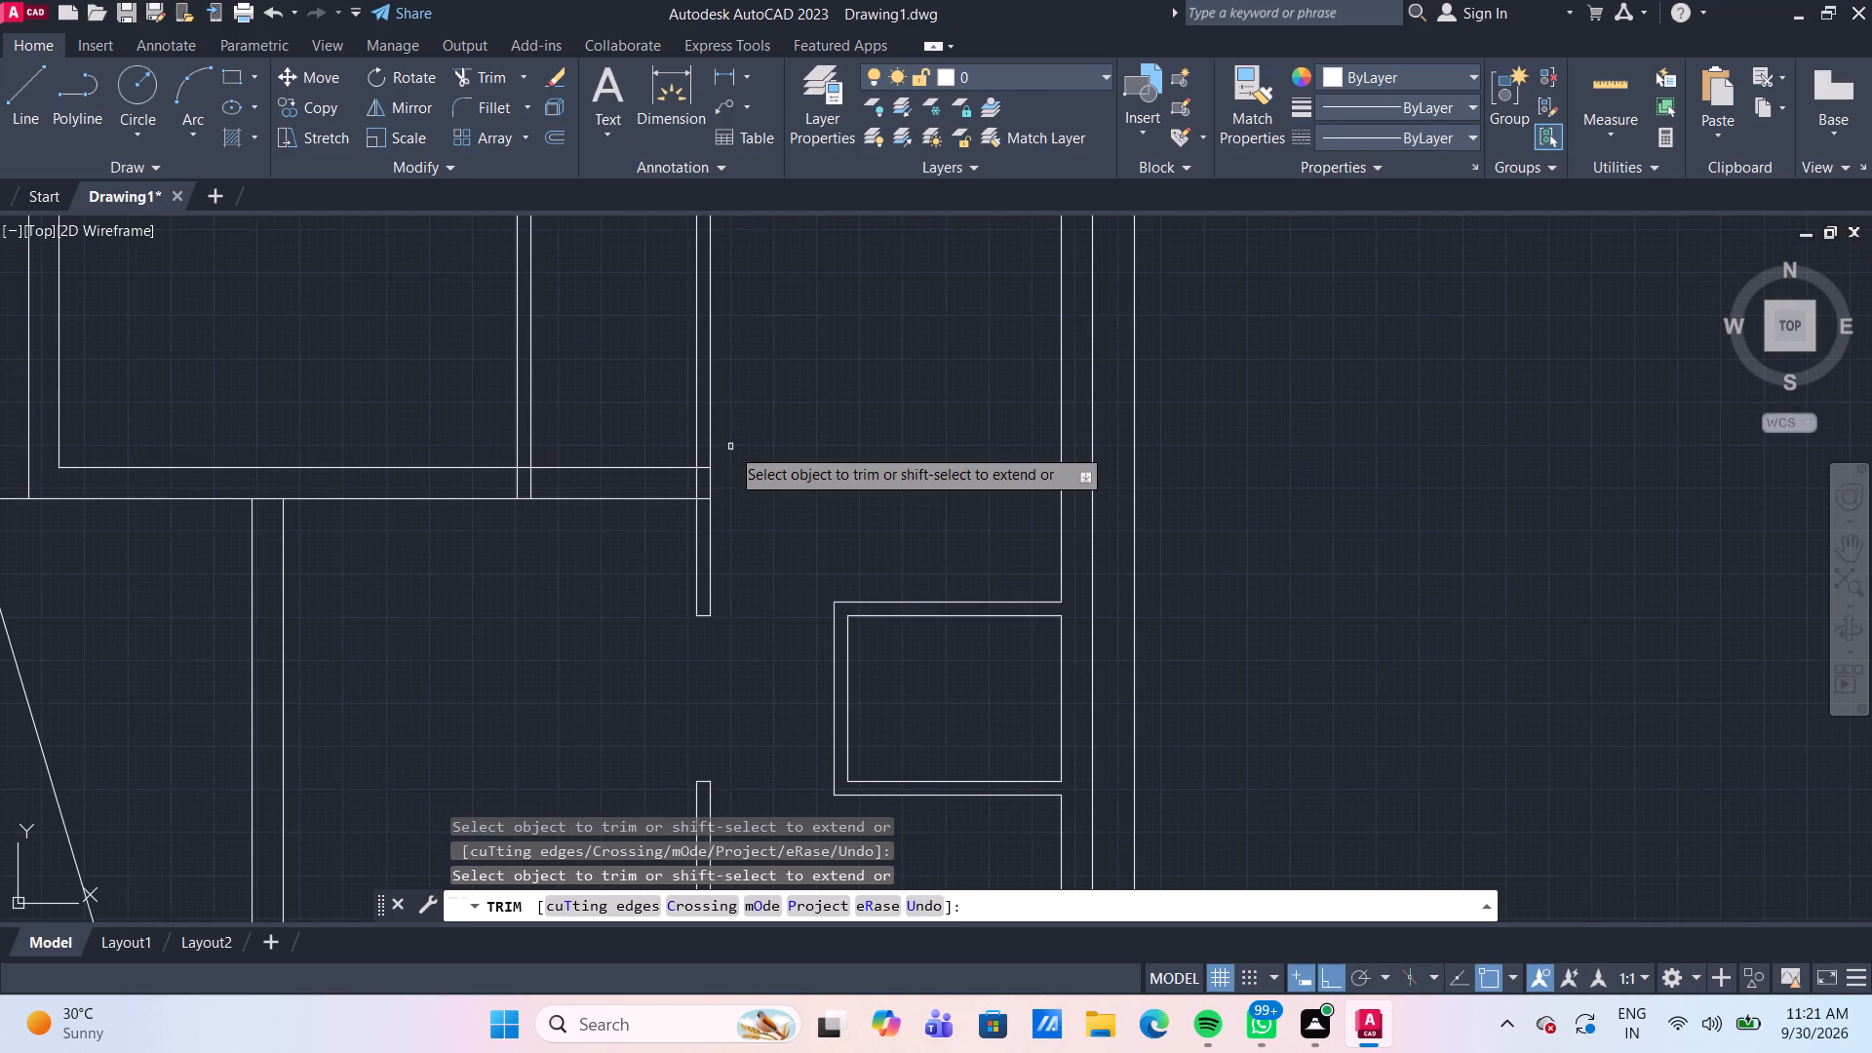
scroll(730, 447, "up", 2)
left_click(635, 534)
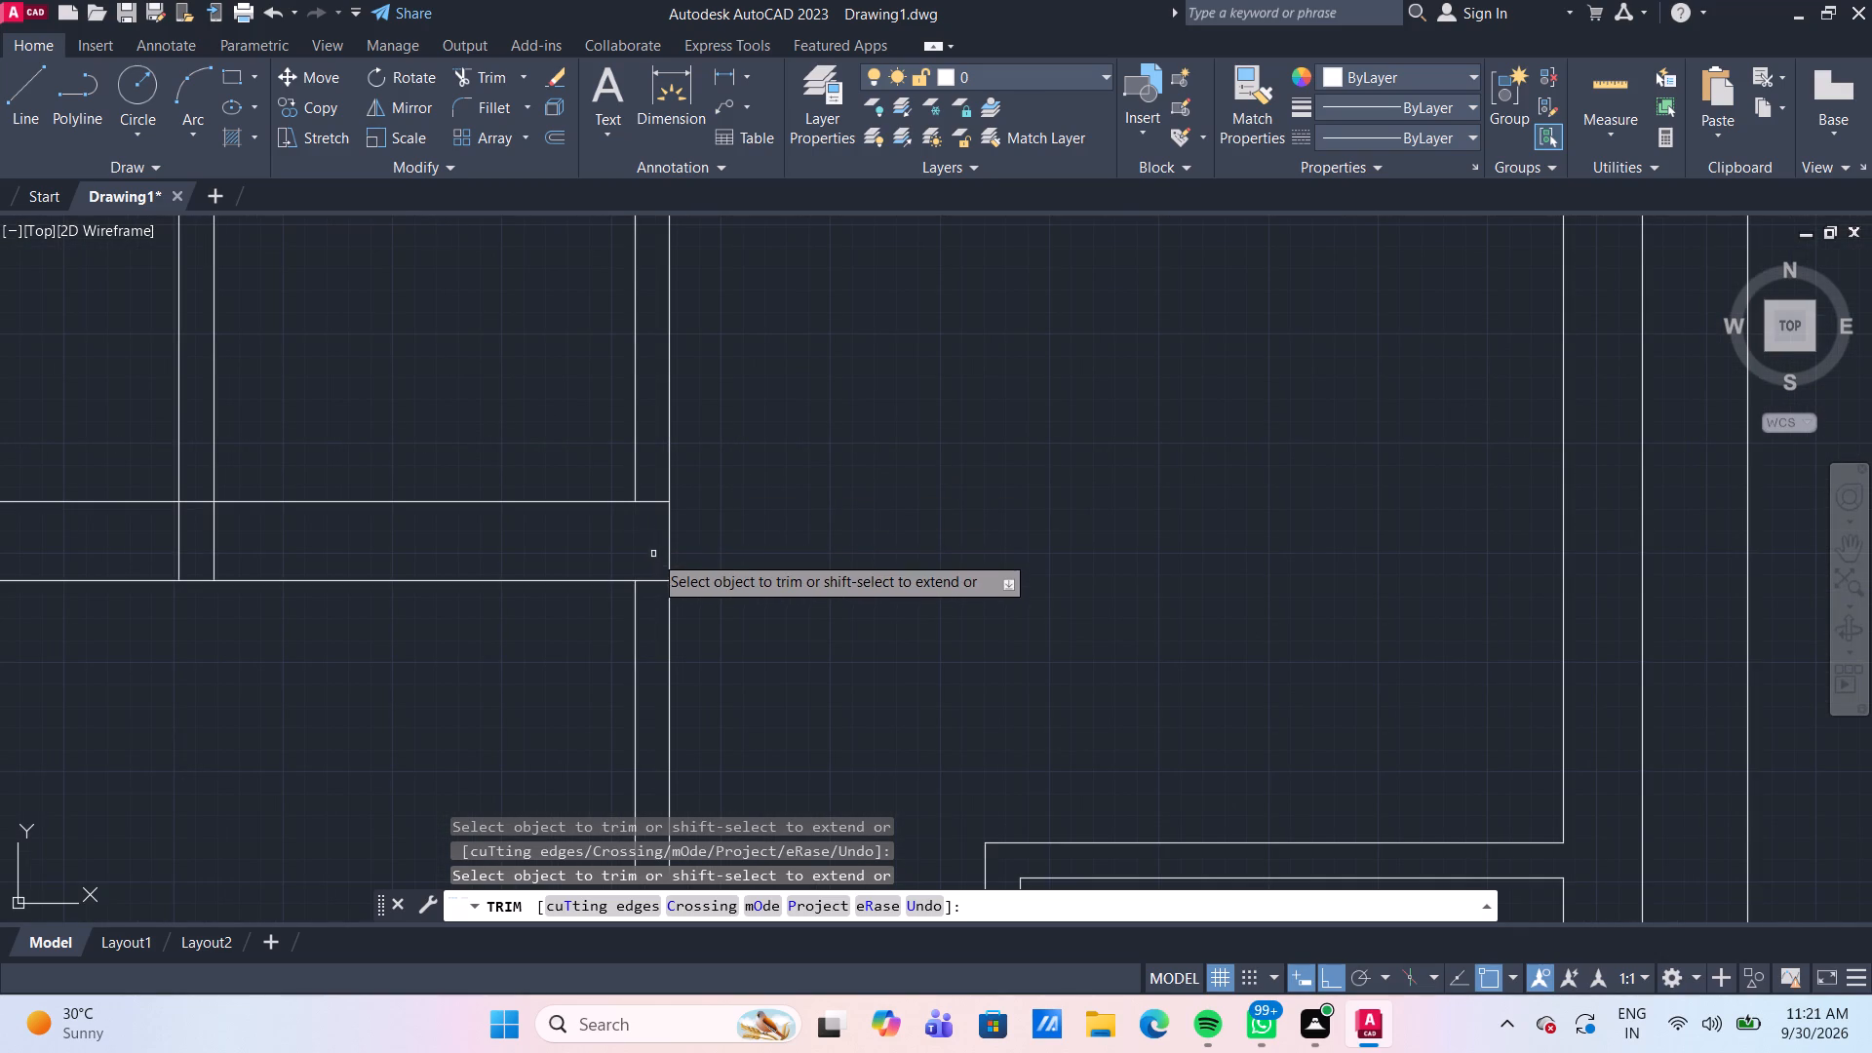
left_click(652, 579)
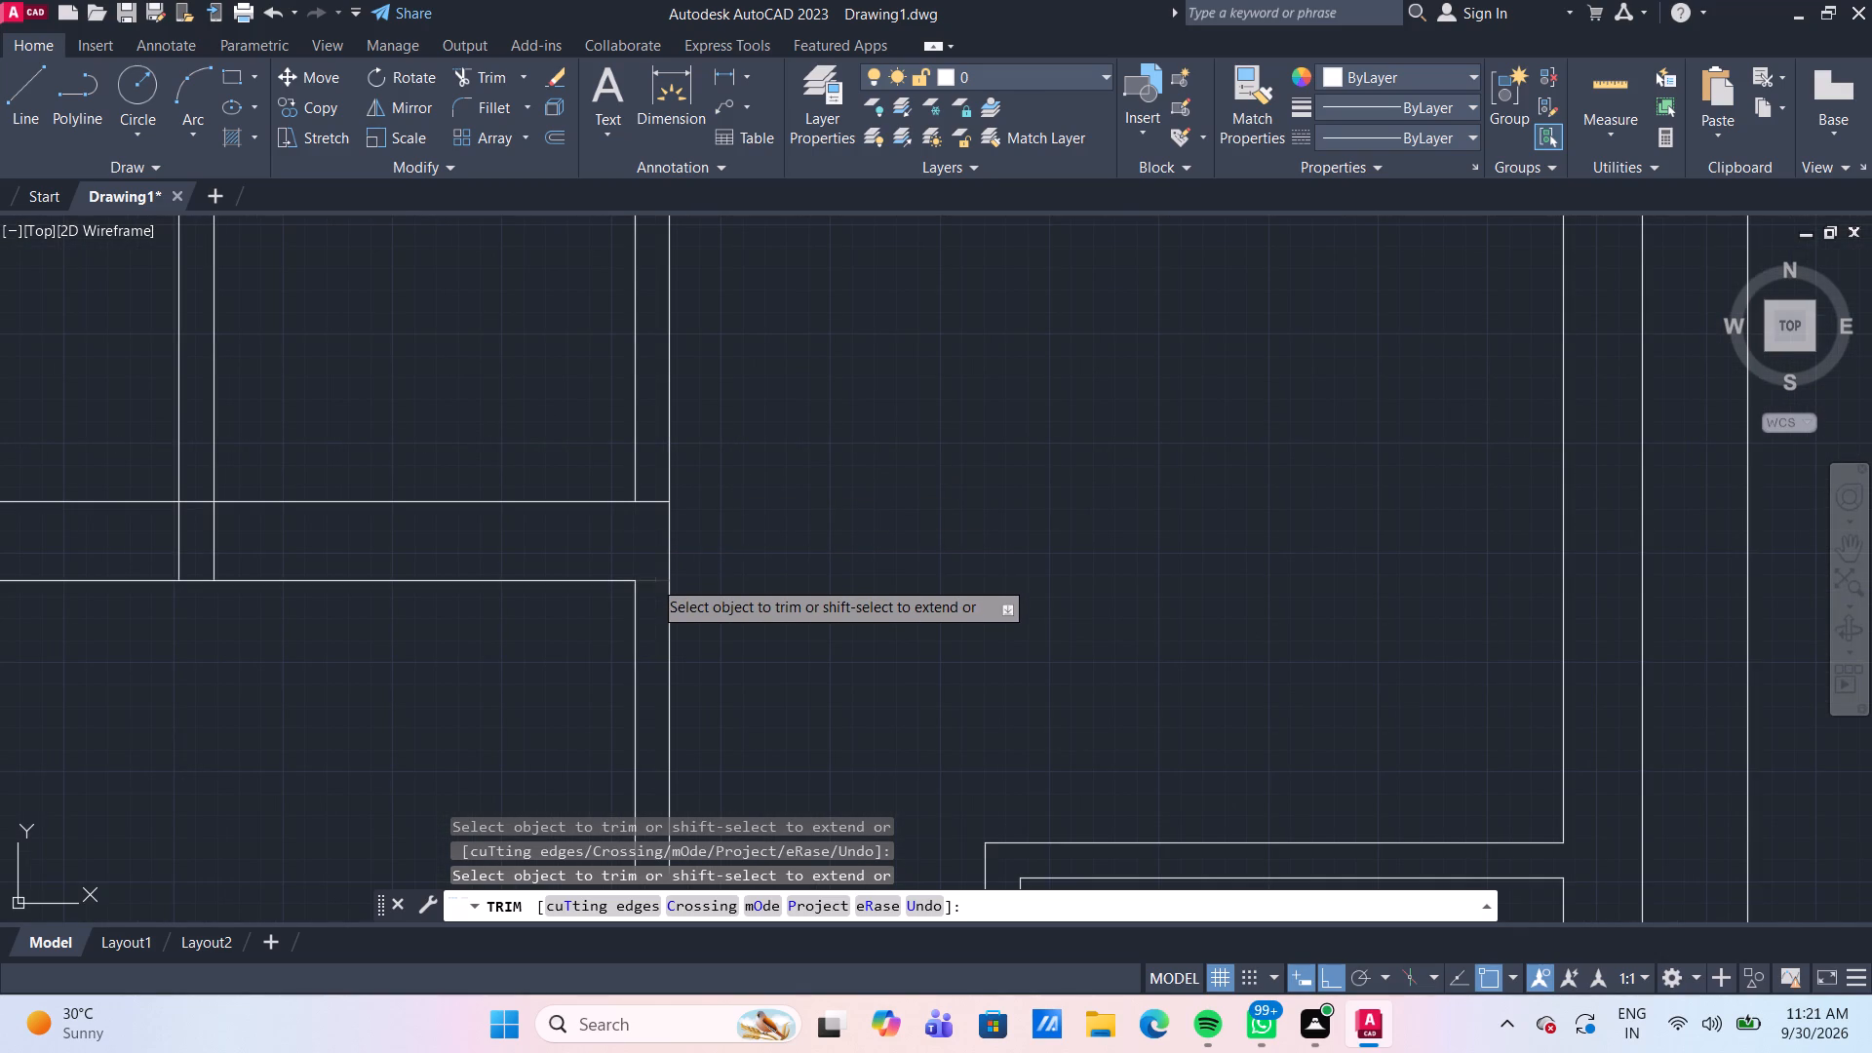
left_click(648, 503)
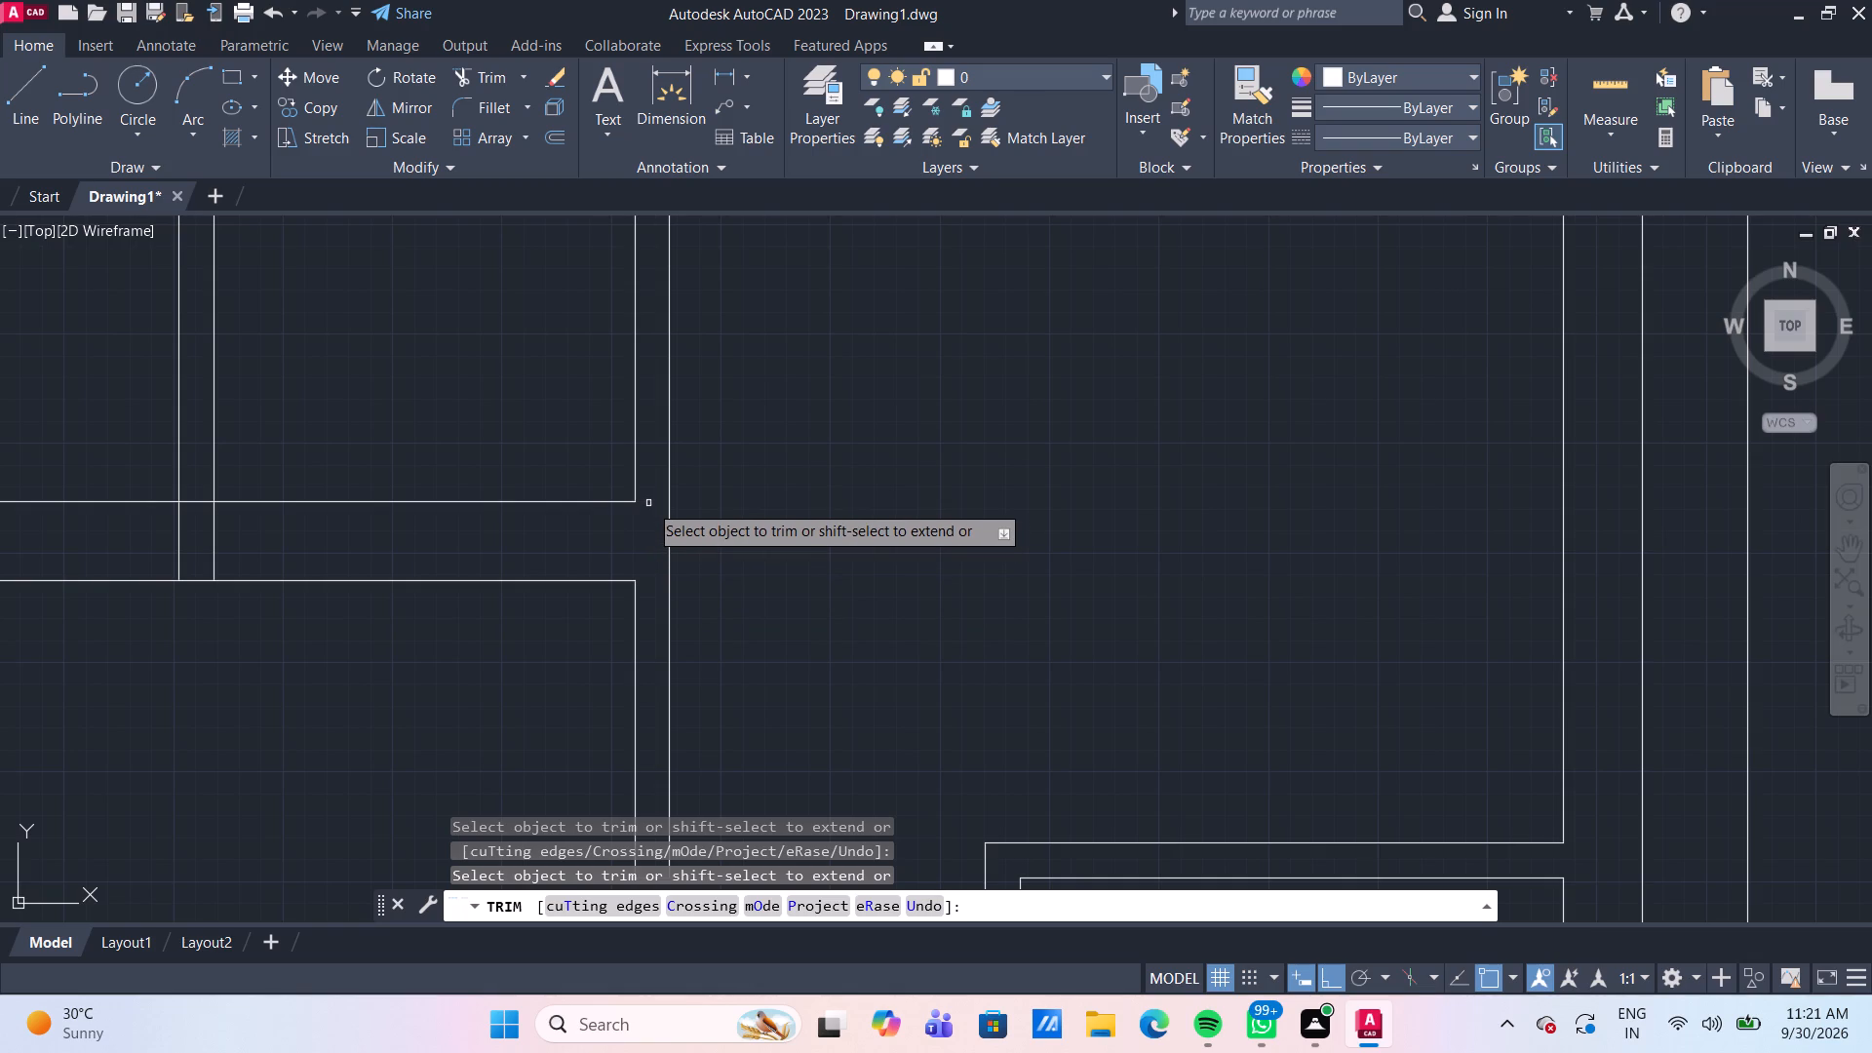
Trim the wall's upper face between the upper partition's two lines and the partition's line nearest the small room inside the wall.
scroll(648, 503, "down", 2)
middle_click_drag(369, 620, 463, 656)
scroll(522, 573, "up", 1)
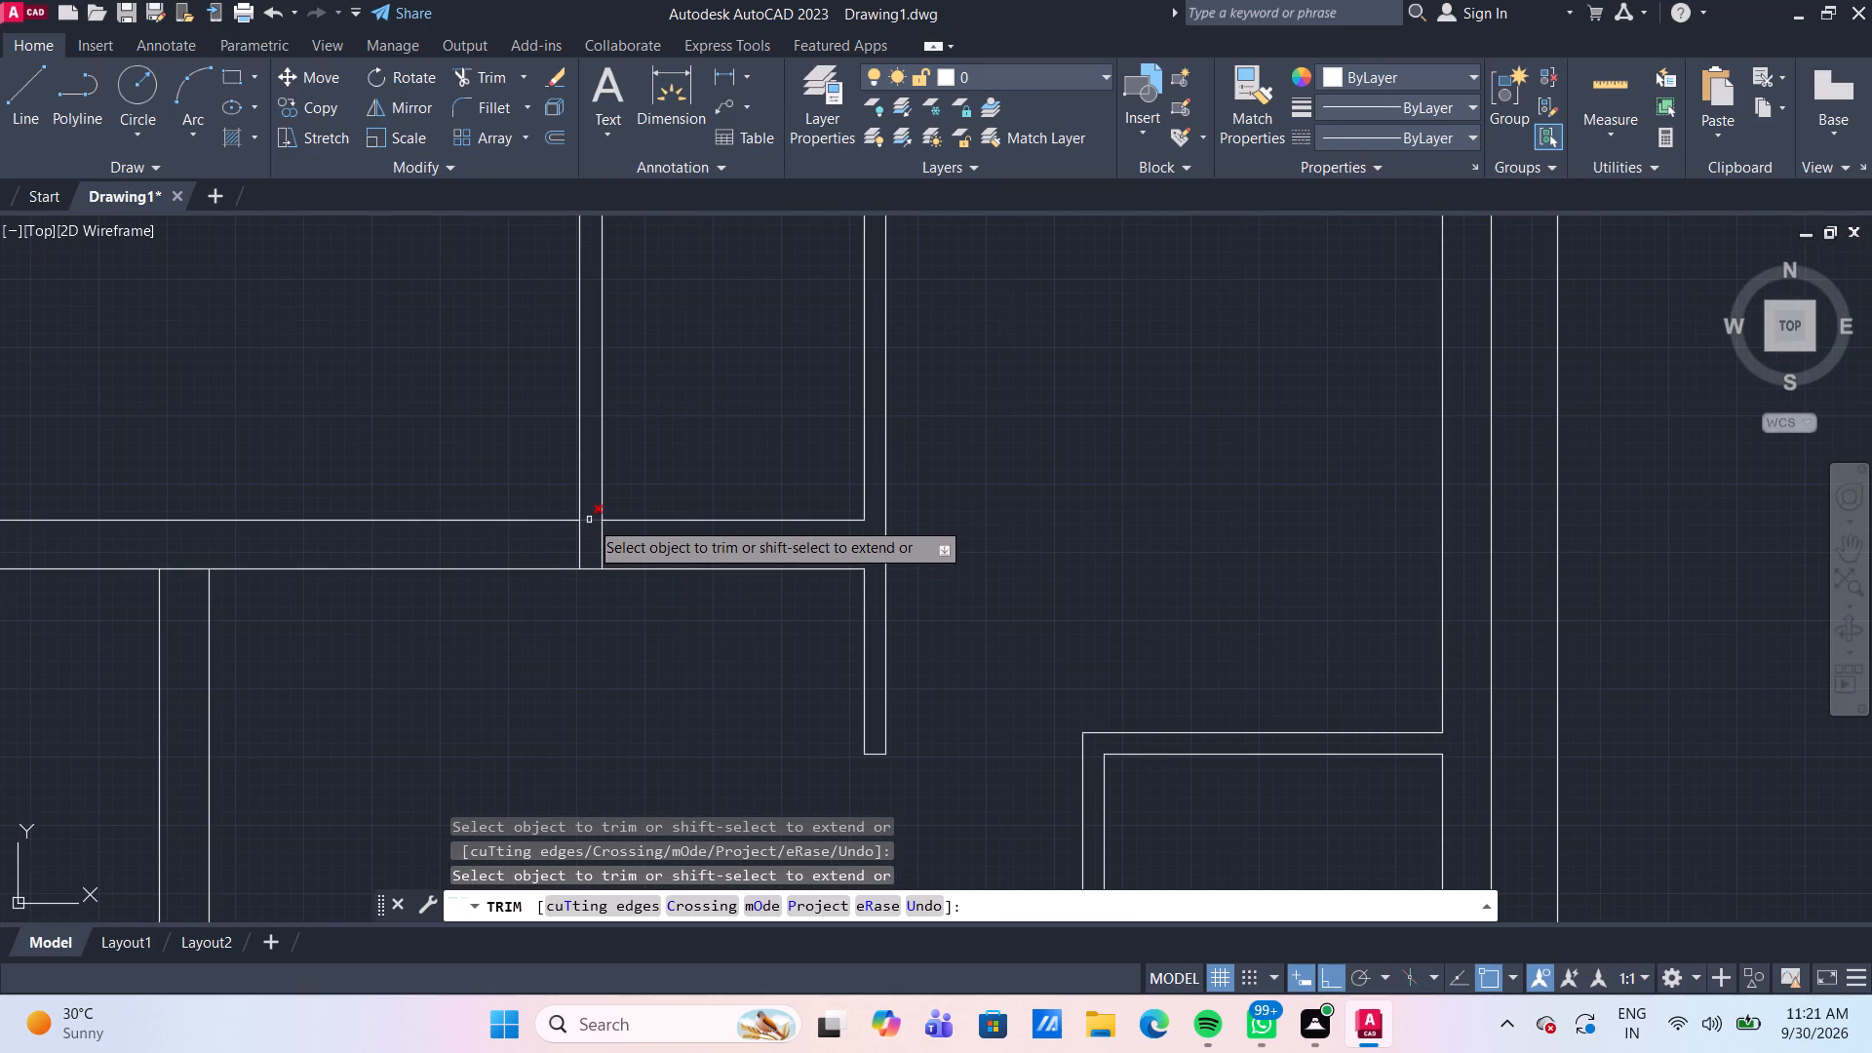
left_click(589, 520)
left_click(604, 542)
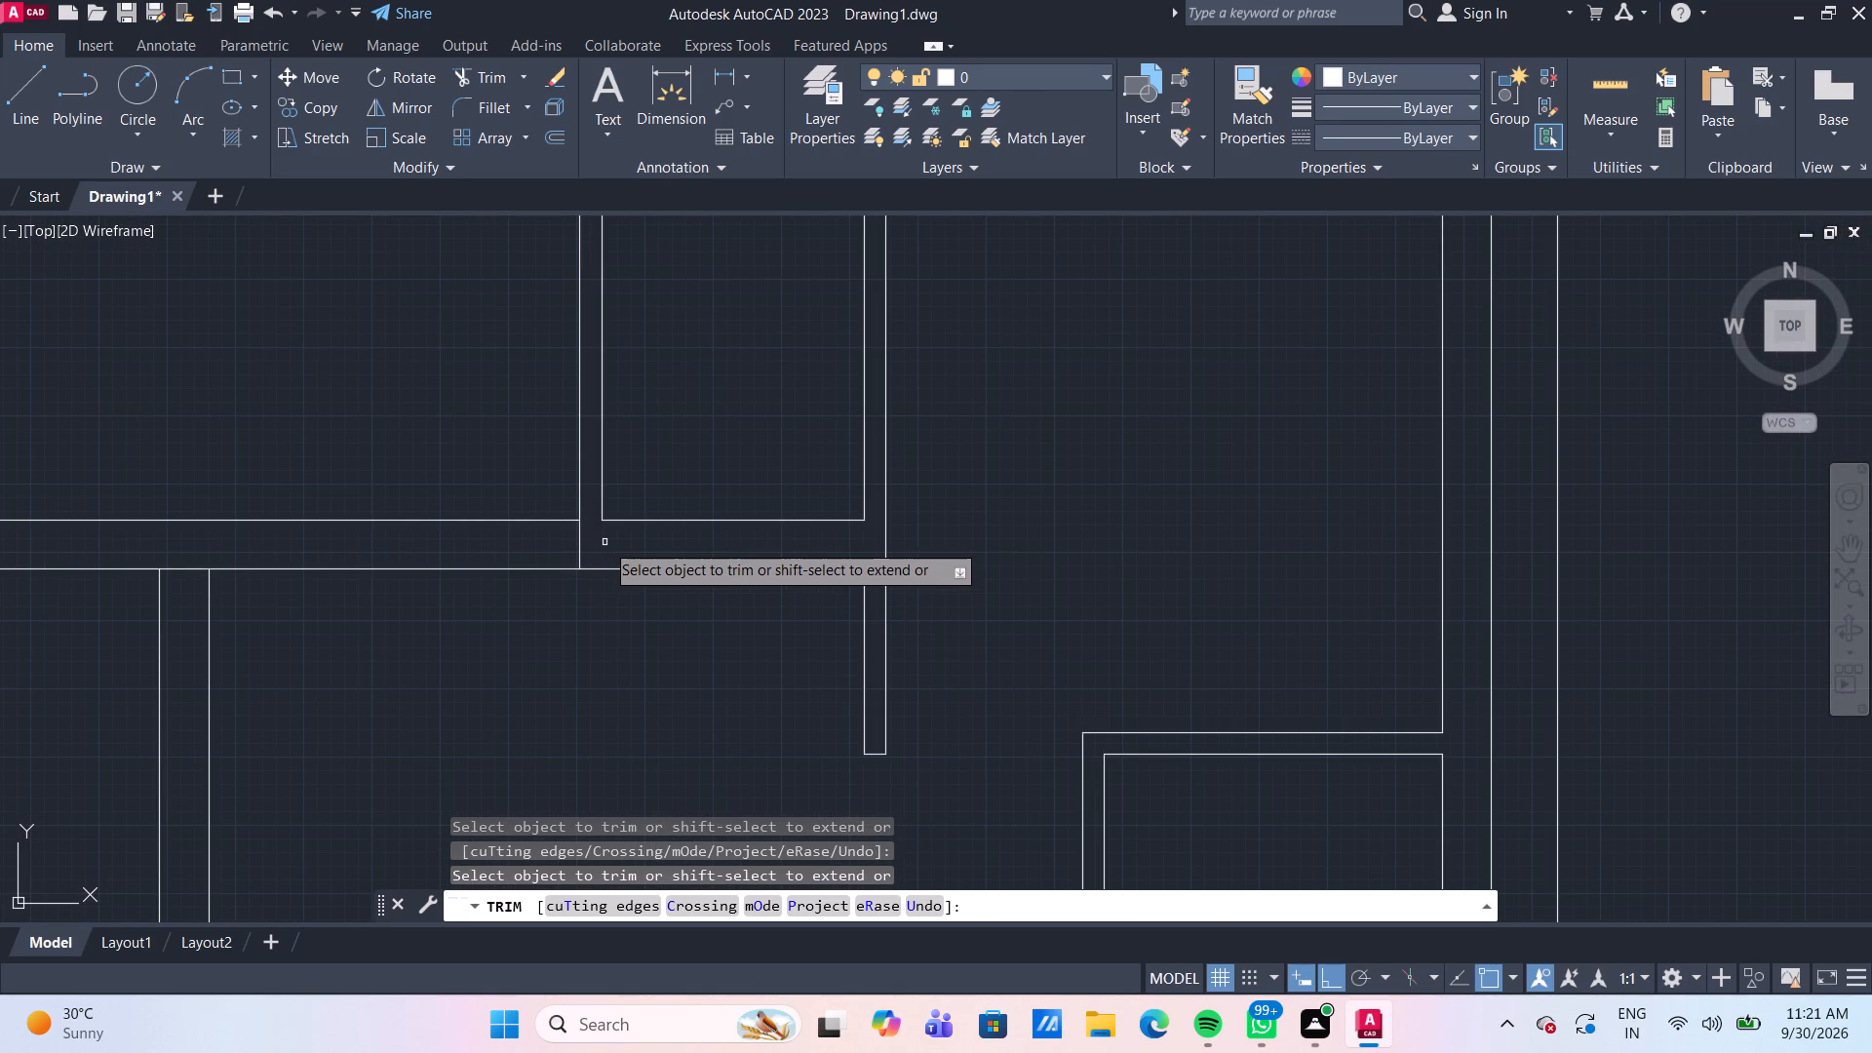
Trim the horizontal wall's lower face between the lower vertical wall's two lines and from there across to the upper partition.
scroll(604, 542, "down", 1)
middle_click_drag(558, 638, 615, 672)
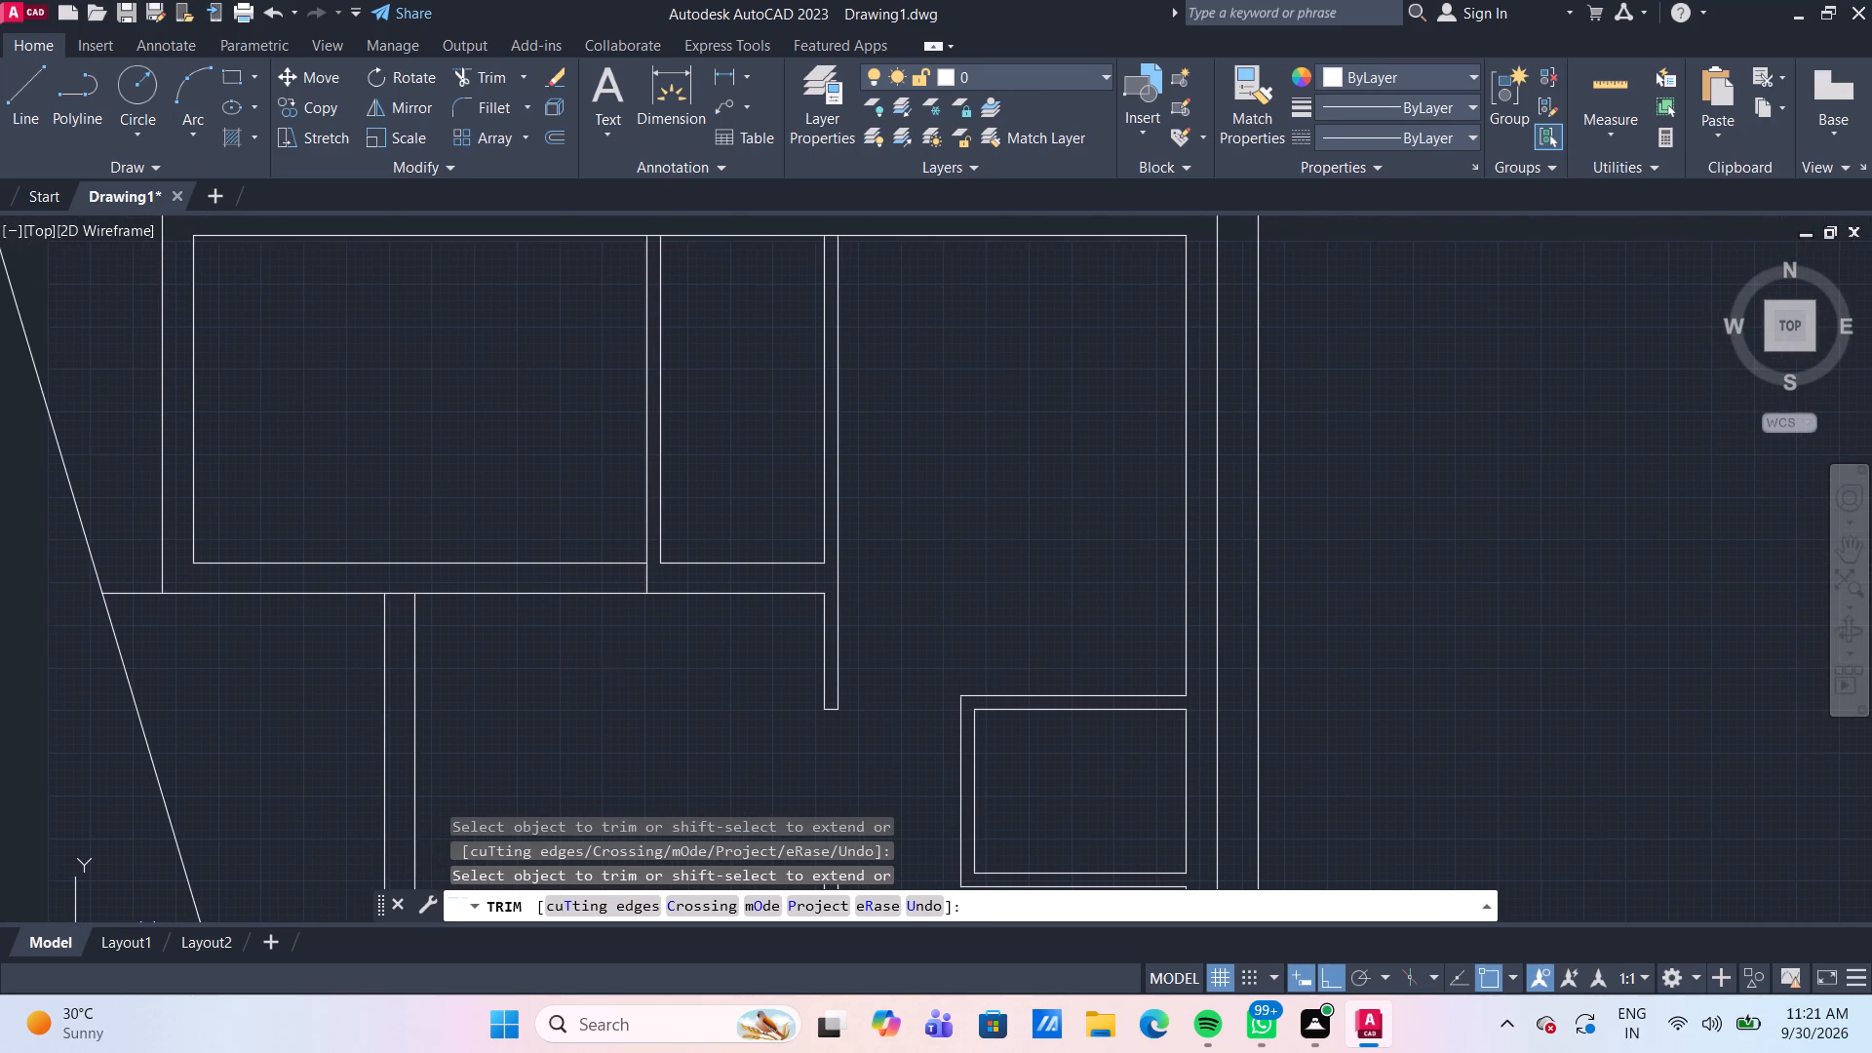
scroll(614, 672, "down", 1)
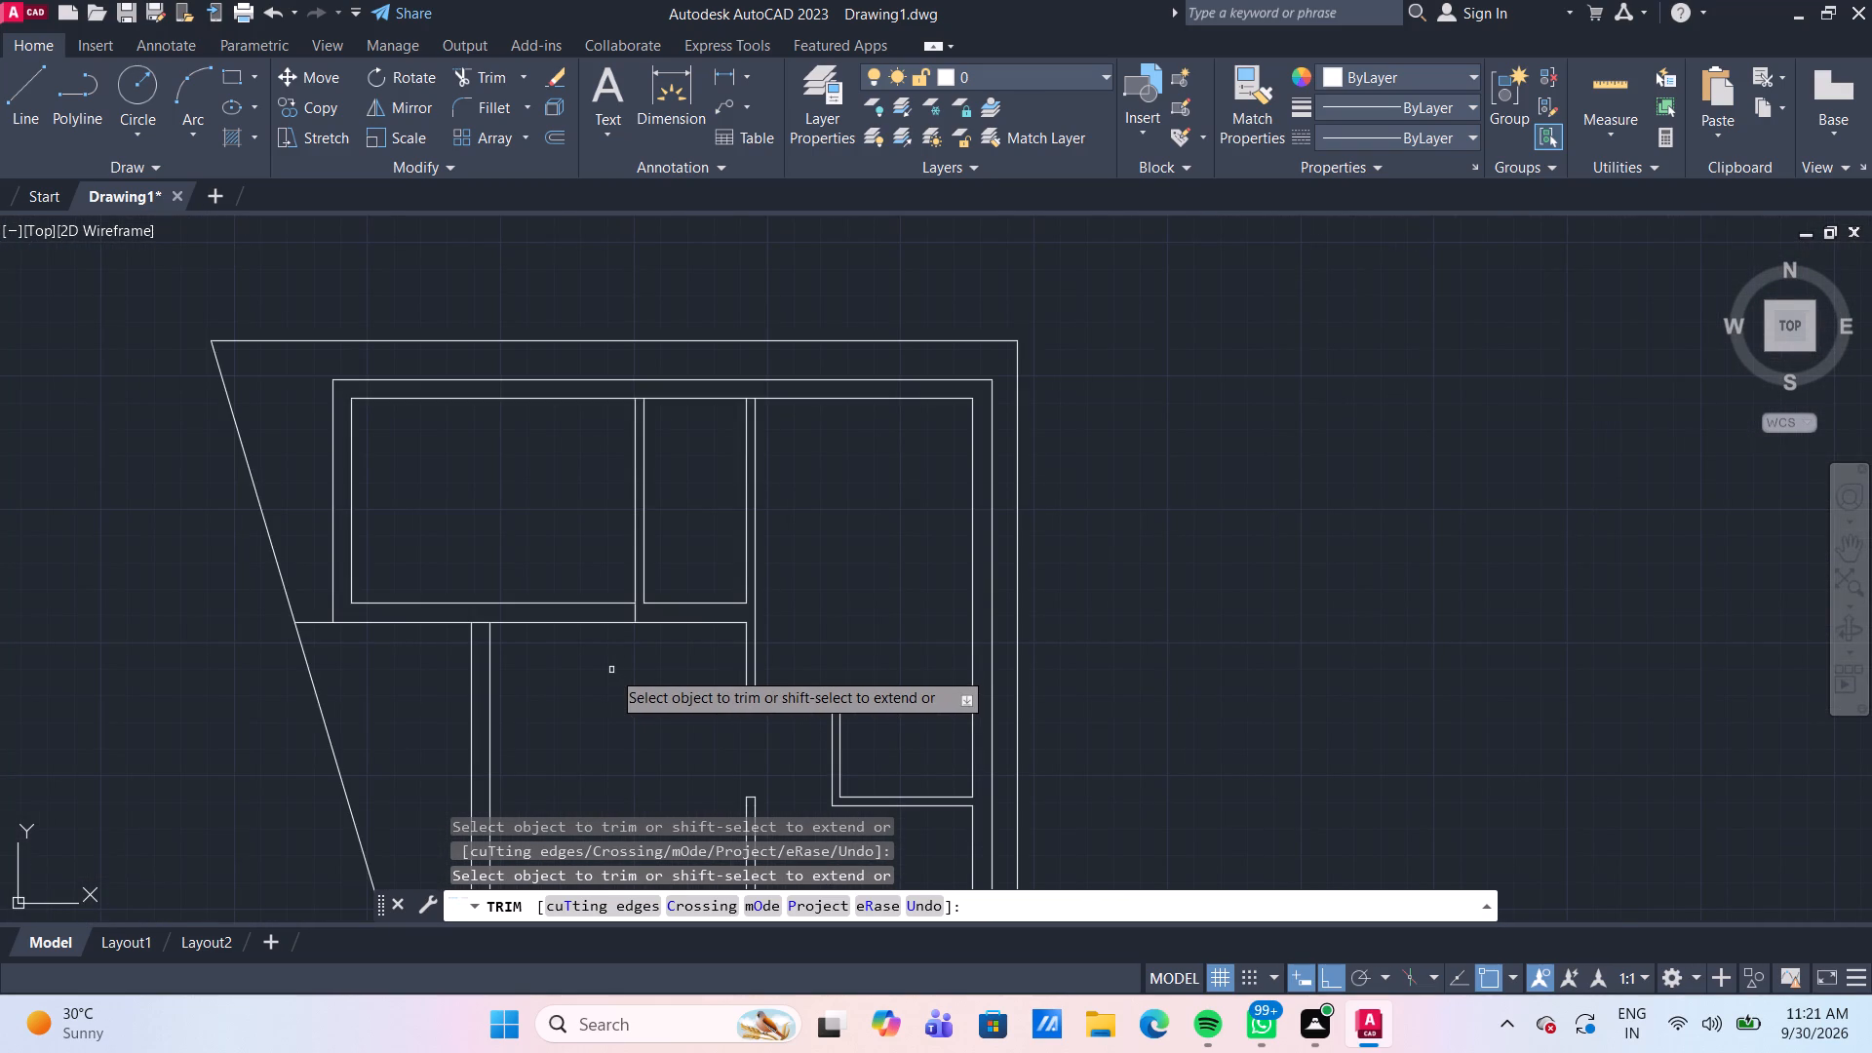
middle_click_drag(548, 681, 570, 599)
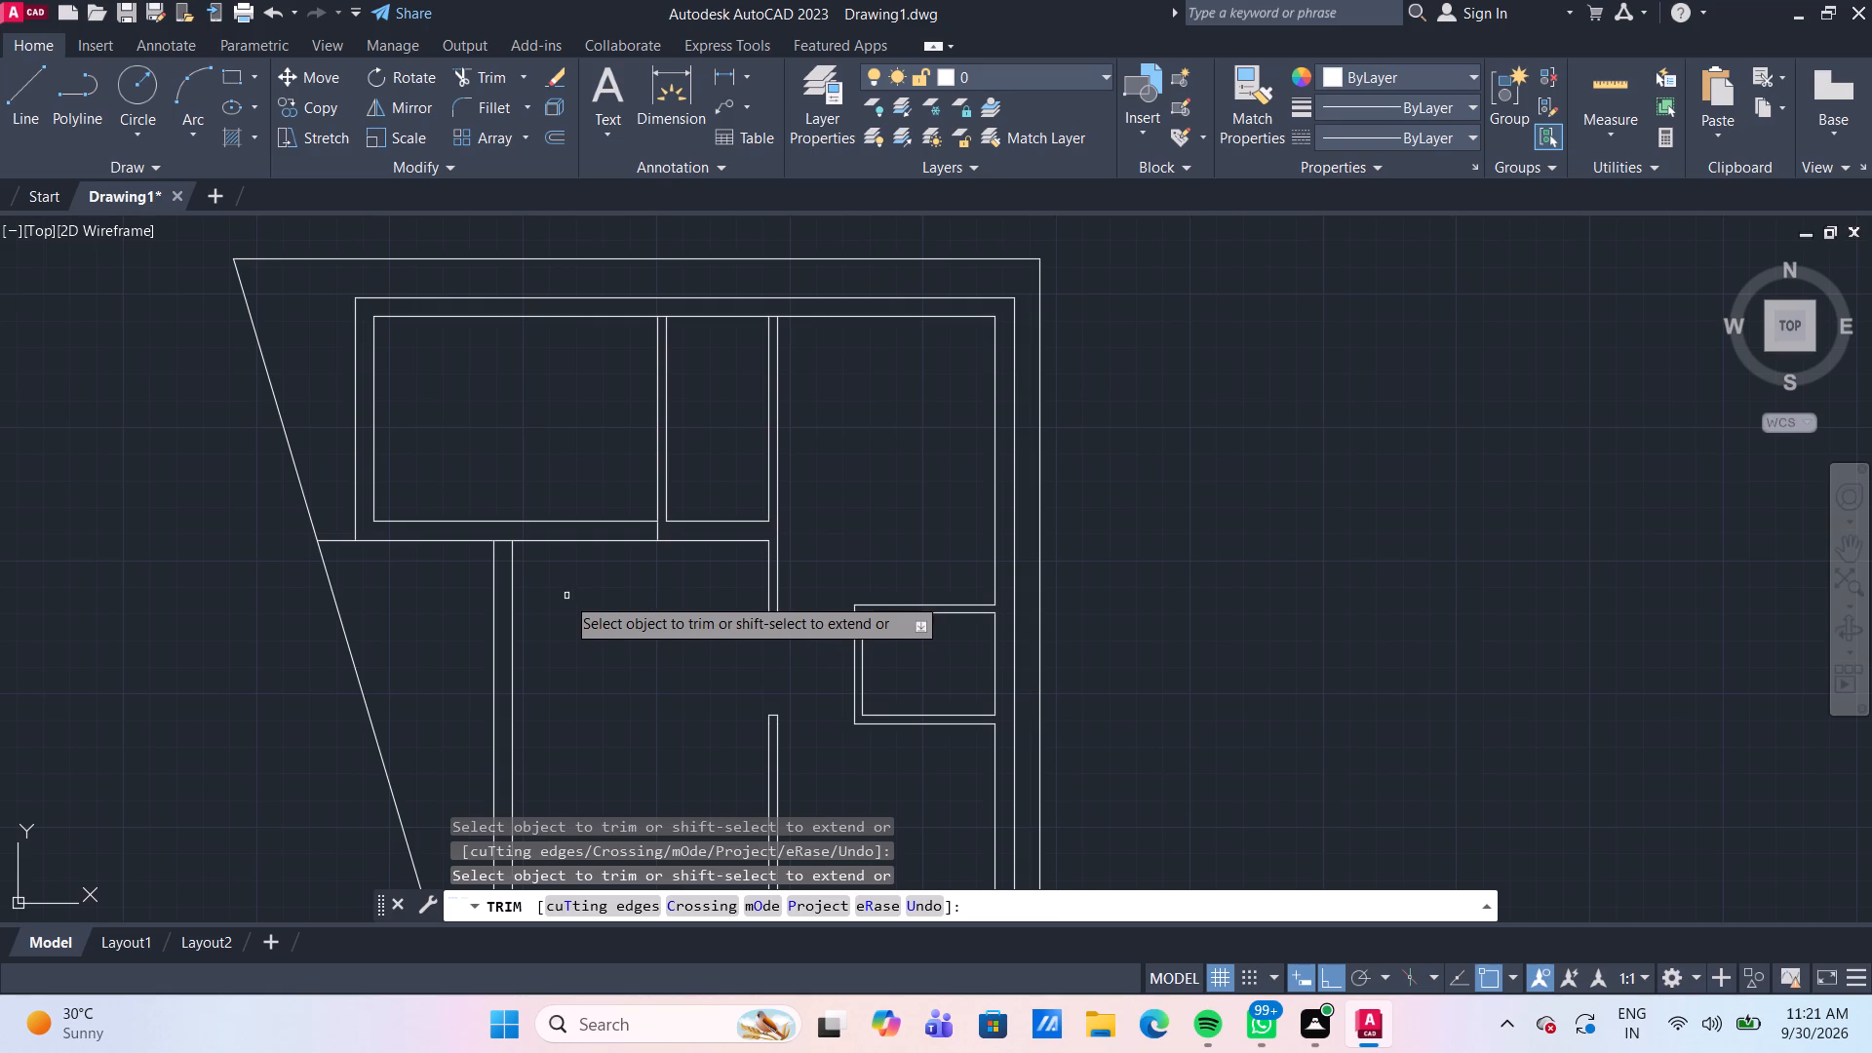
left_click(503, 538)
scroll(554, 613, "down", 1)
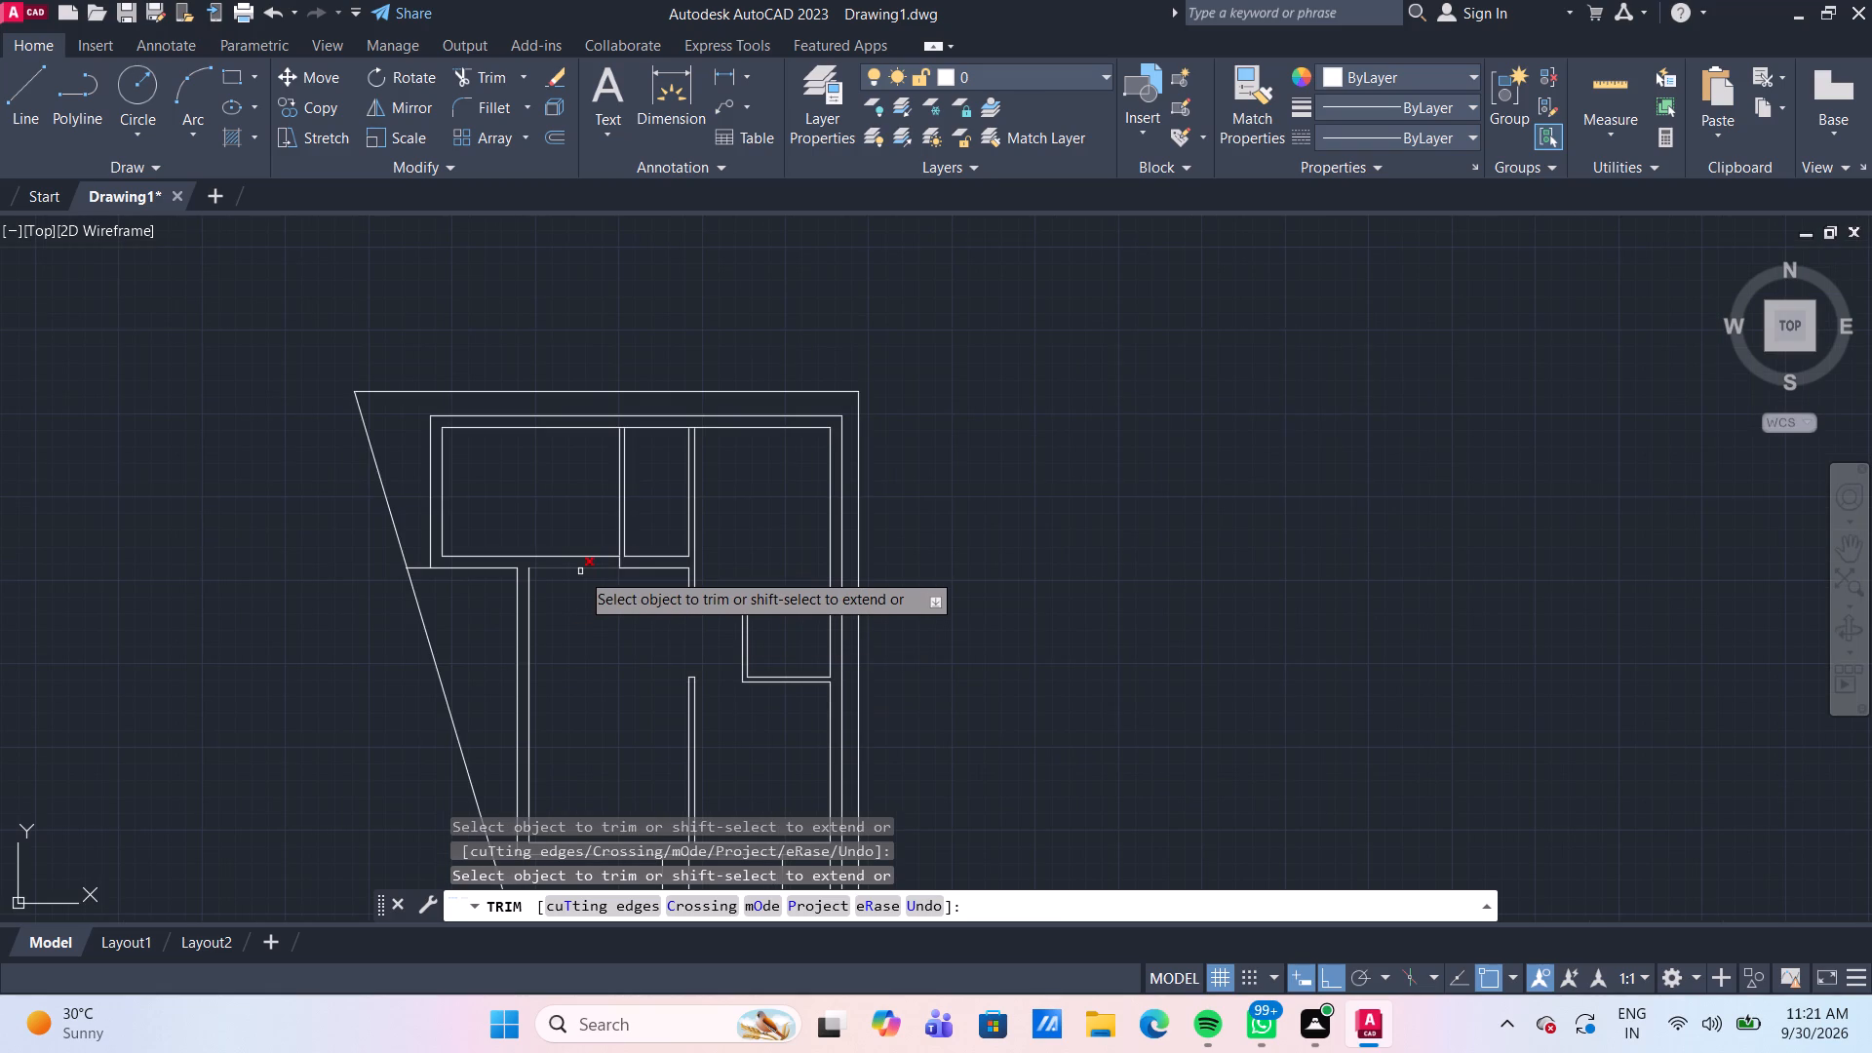
left_click(580, 571)
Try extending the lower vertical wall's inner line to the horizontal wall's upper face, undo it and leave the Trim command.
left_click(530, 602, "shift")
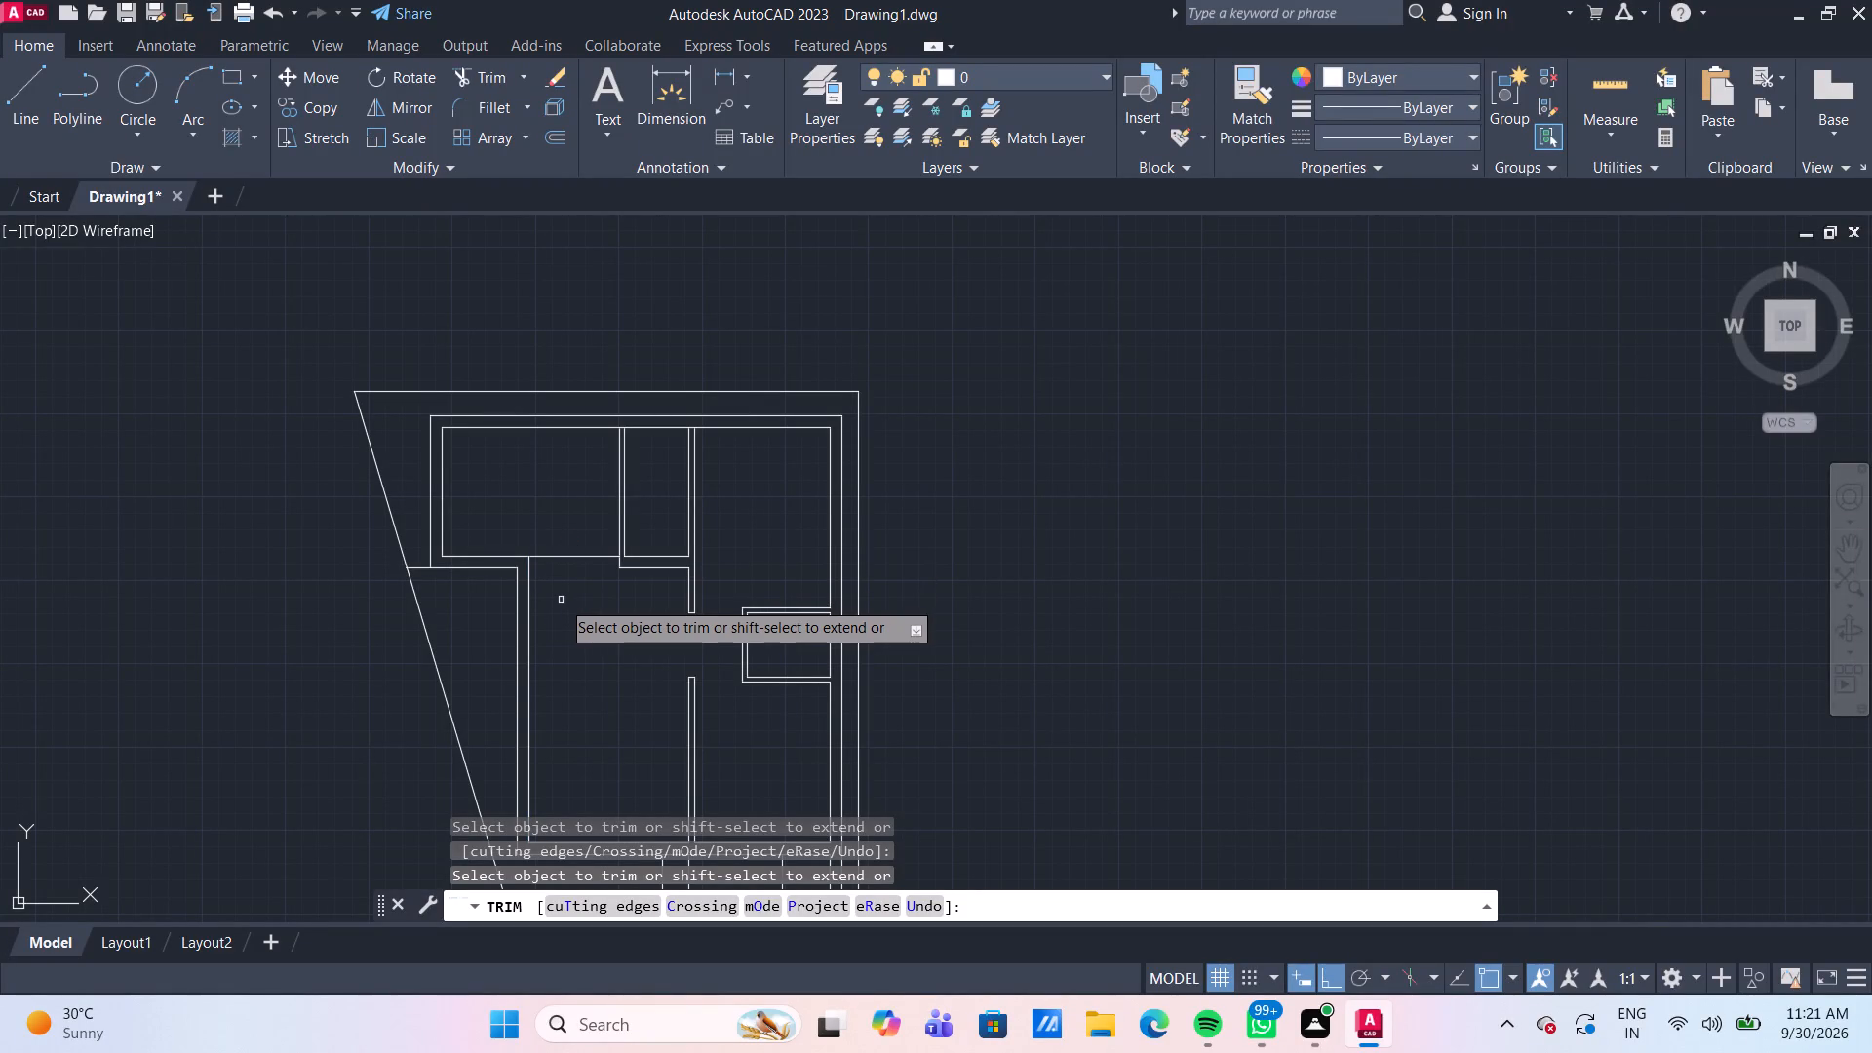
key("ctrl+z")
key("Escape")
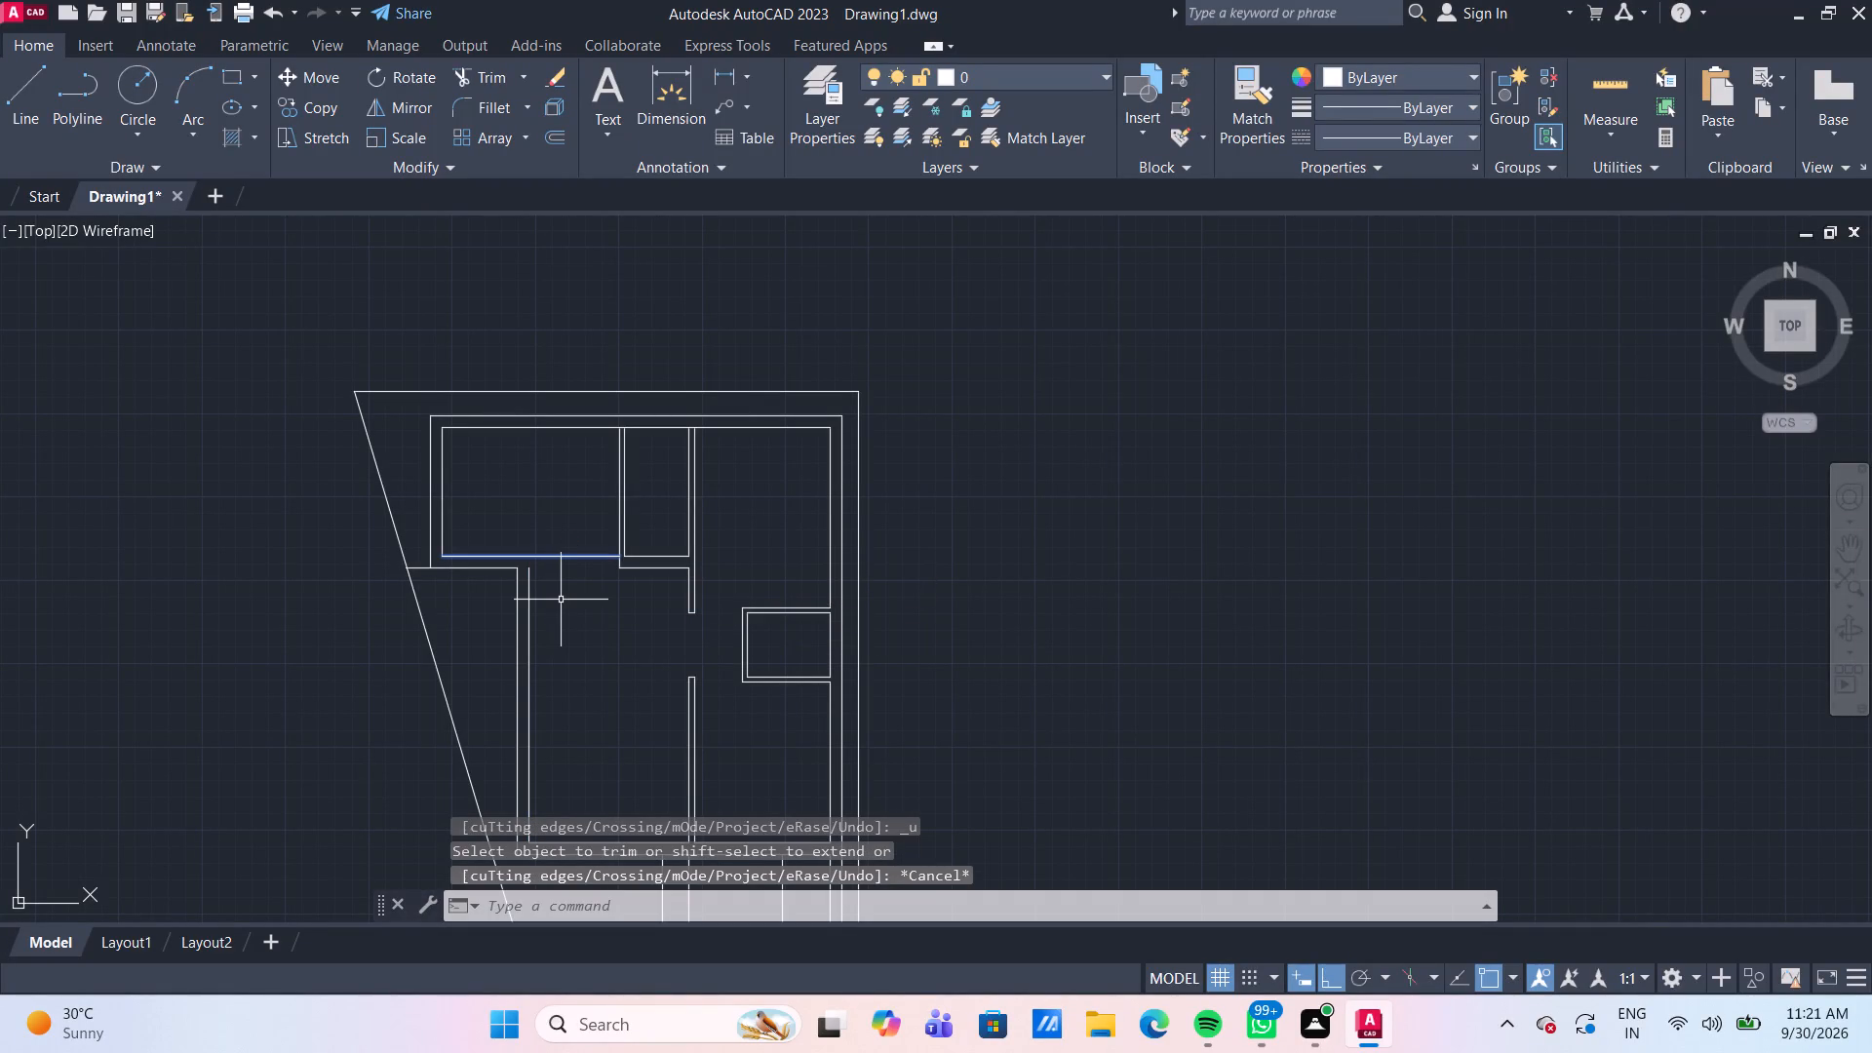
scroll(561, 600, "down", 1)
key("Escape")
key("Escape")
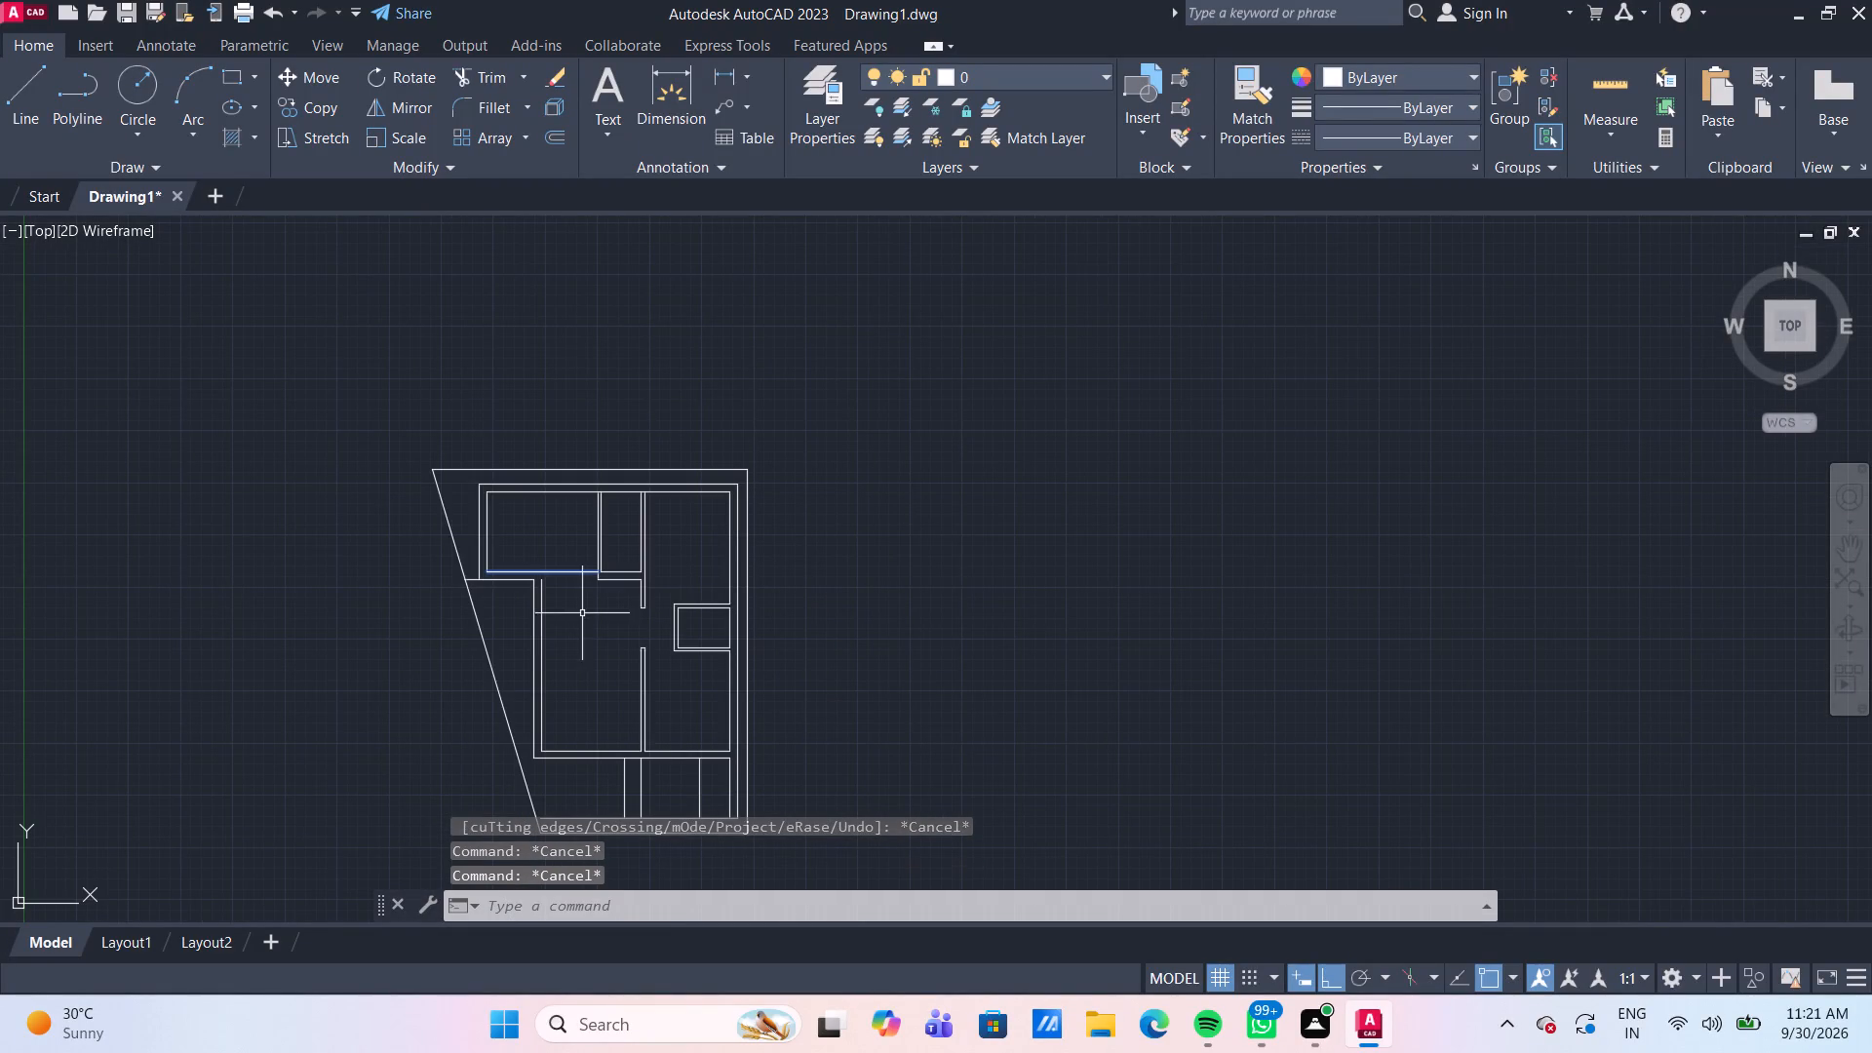
Examine the whole floor plan and the vertical lines in the strip between the bottom room wall and the lower boundary.
scroll(593, 620, "down", 2)
middle_click_drag(619, 627, 706, 546)
scroll(620, 627, "up", 1)
scroll(582, 545, "up", 1)
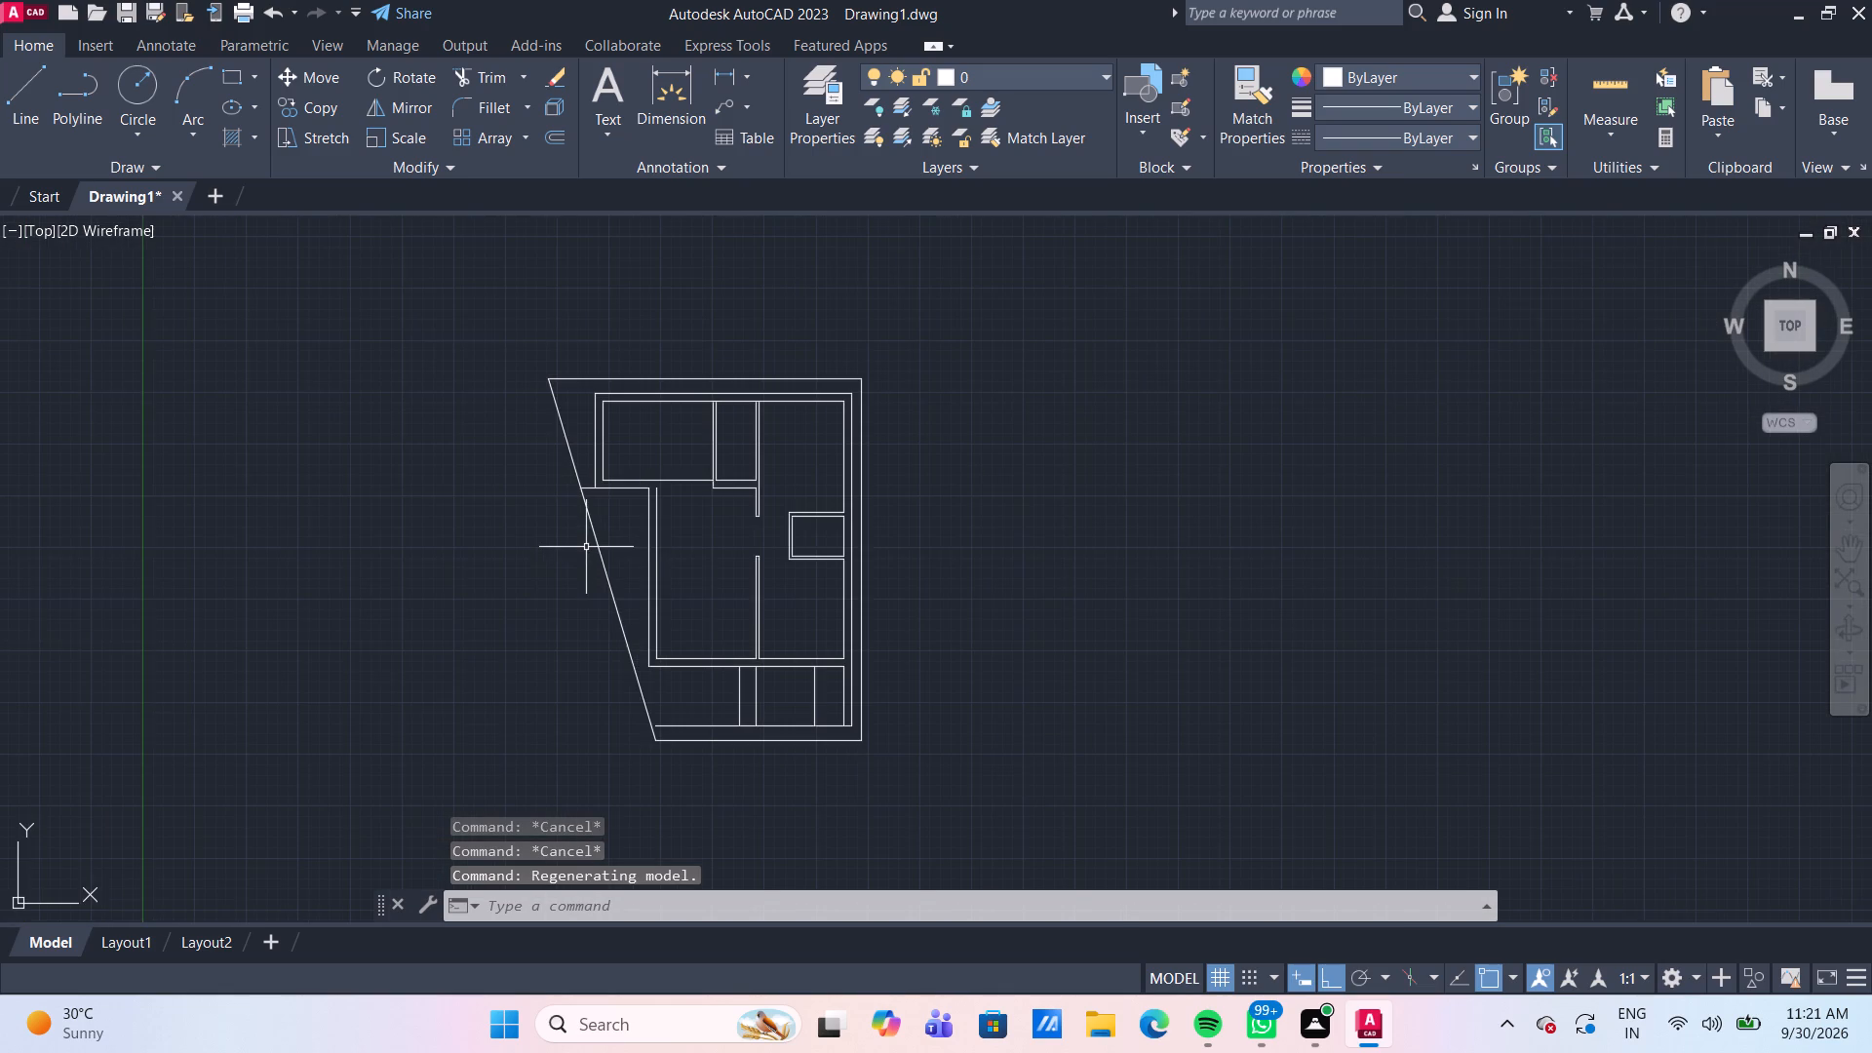
scroll(838, 807, "up", 1)
middle_click_drag(997, 651, 1002, 645)
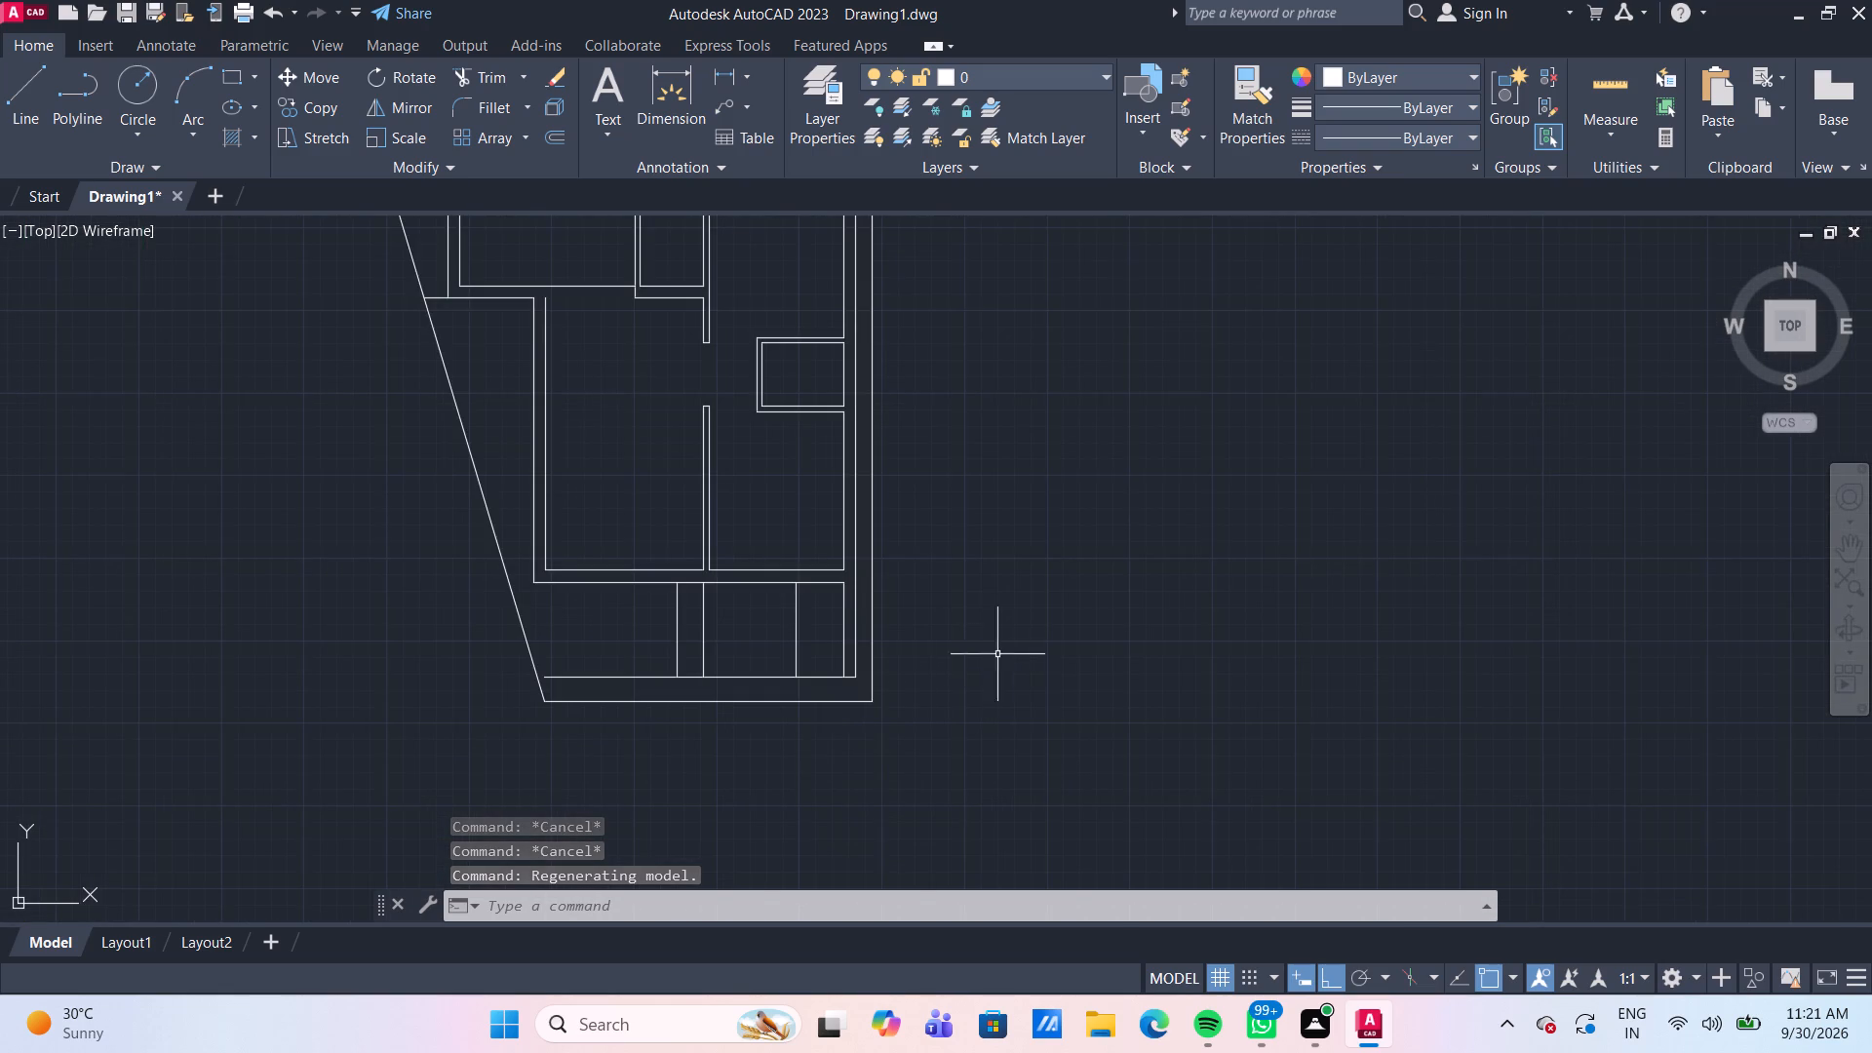
middle_click_drag(1002, 645, 1010, 643)
scroll(1005, 643, "up", 1)
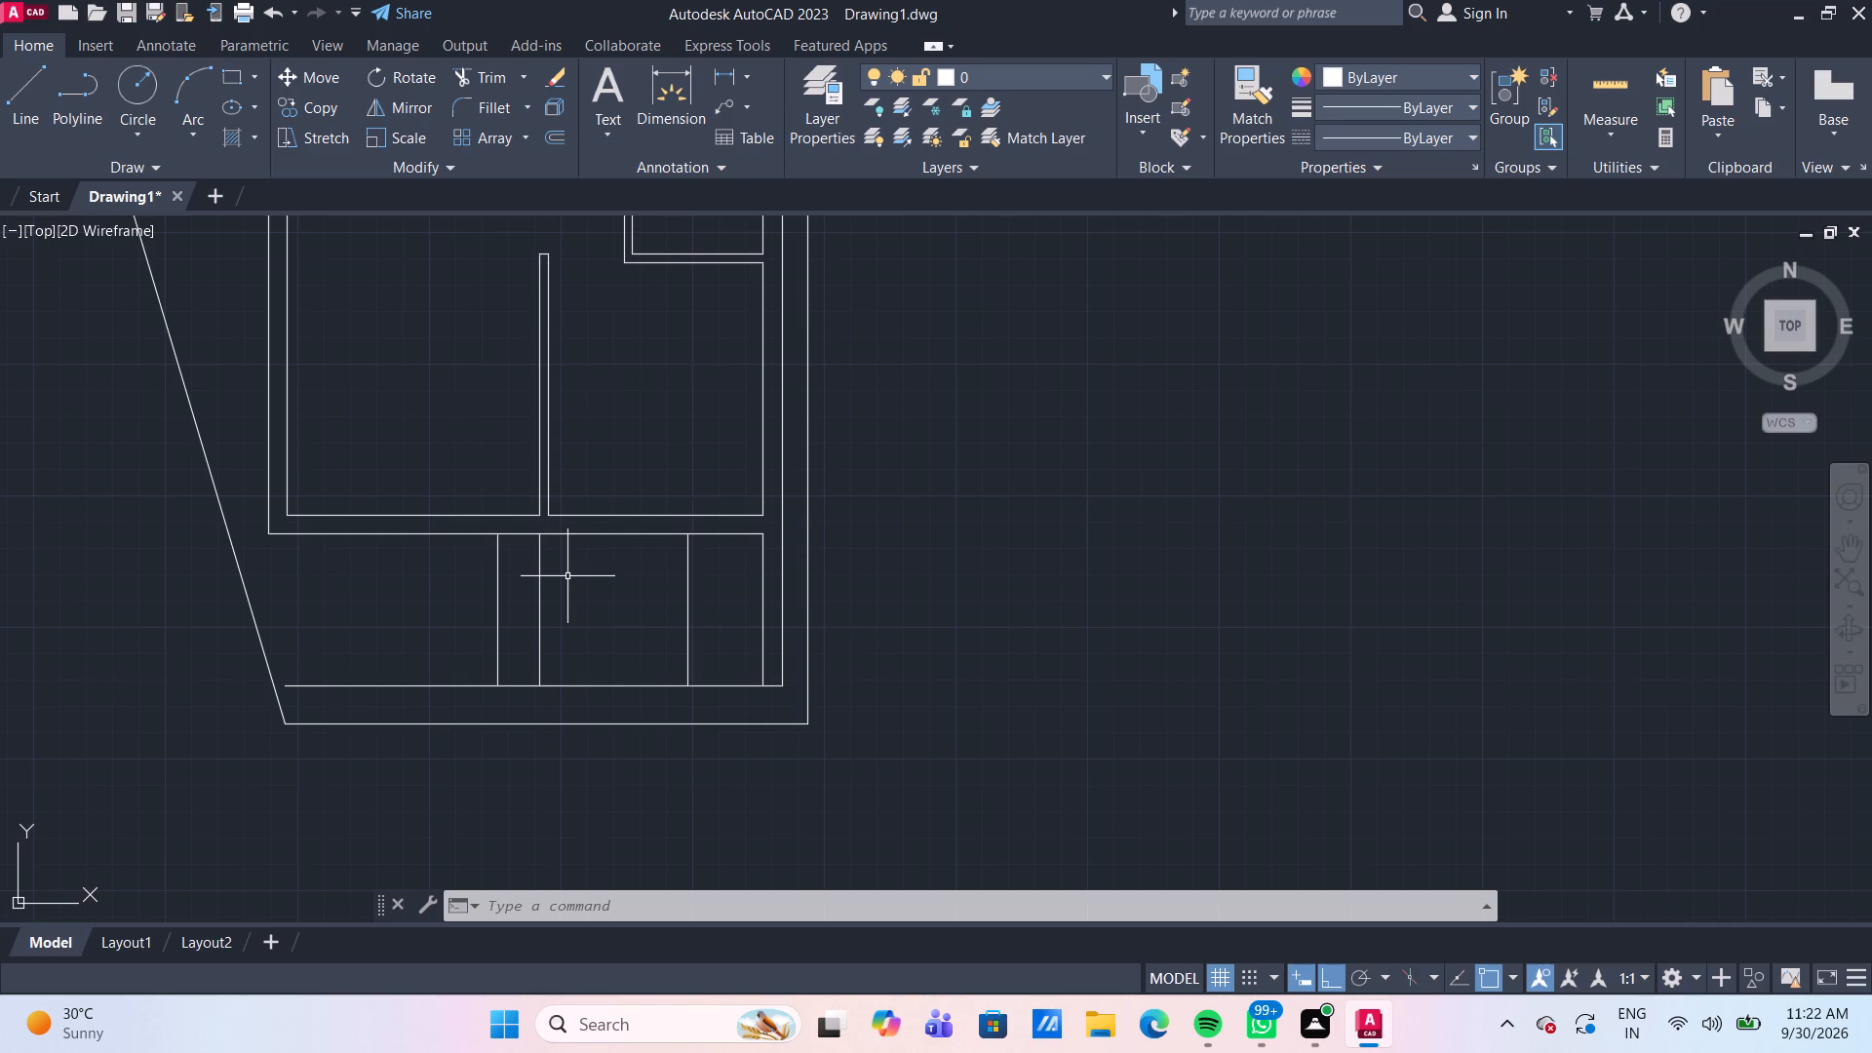
middle_click_drag(575, 583, 600, 582)
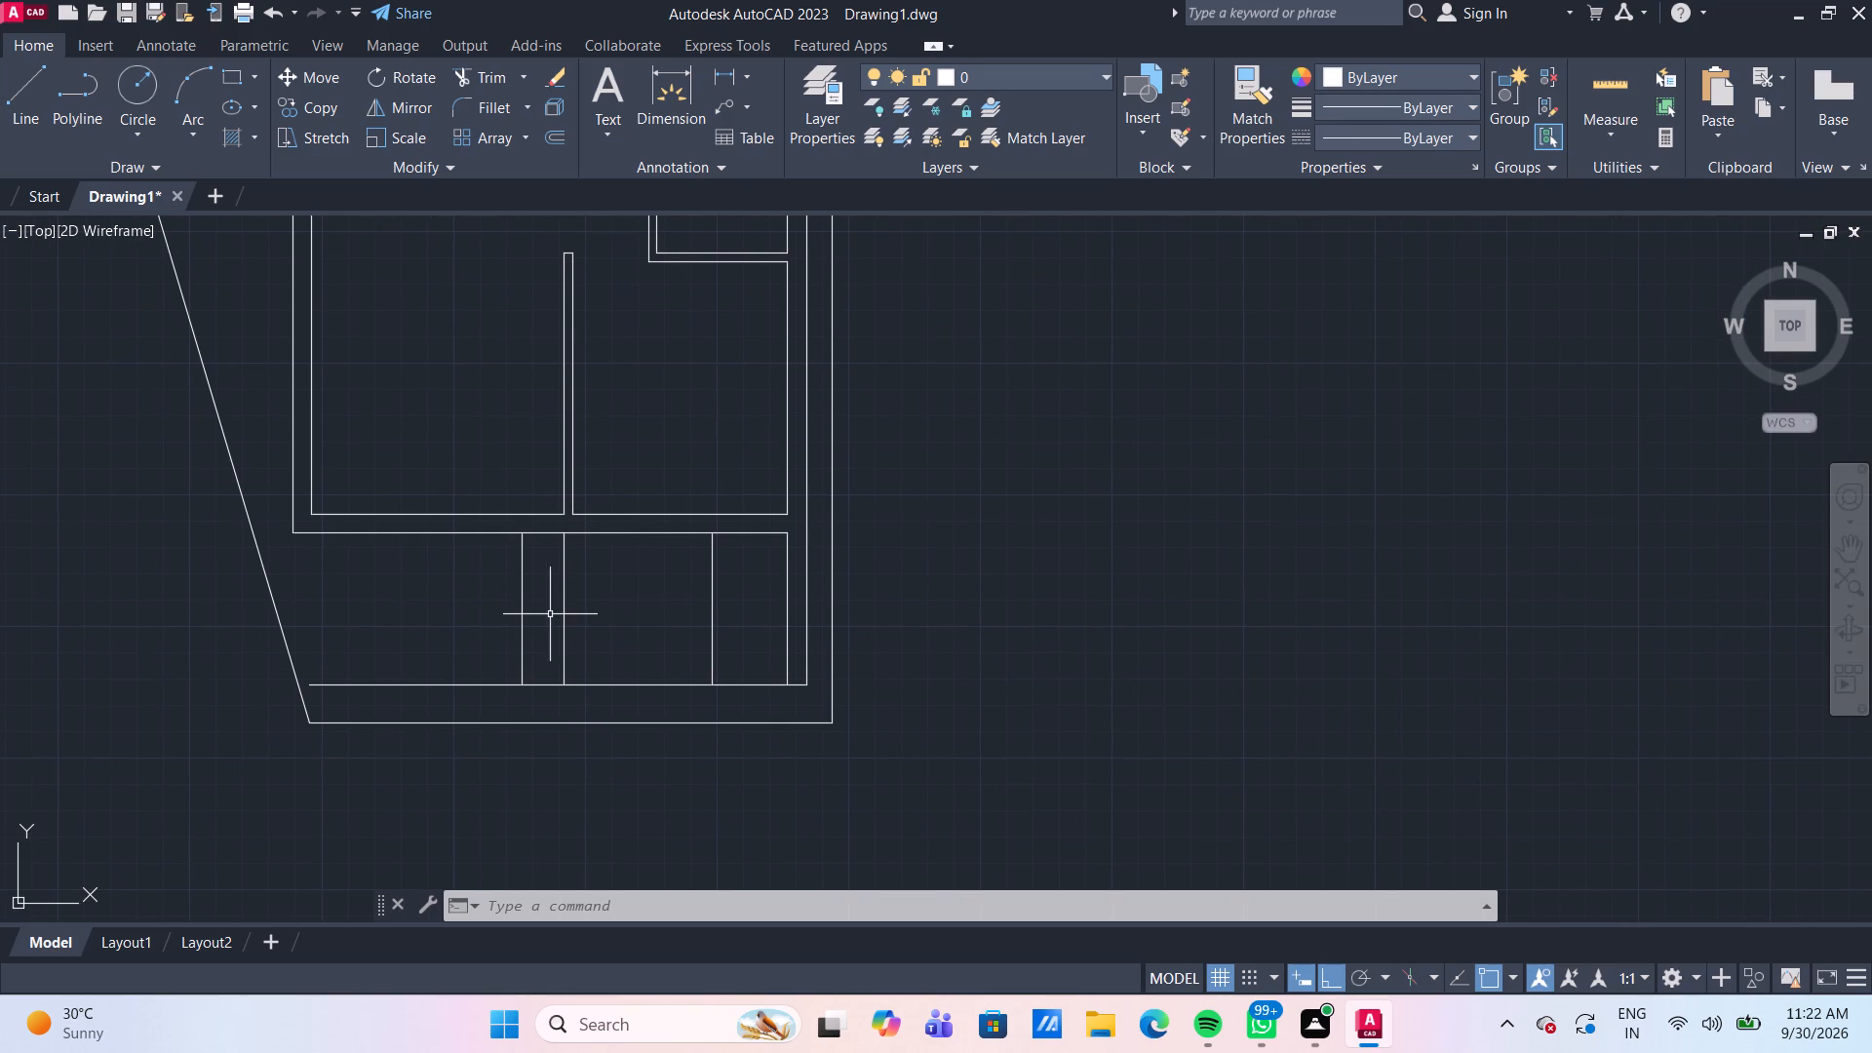
scroll(660, 637, "up", 1)
middle_click_drag(660, 637, 645, 592)
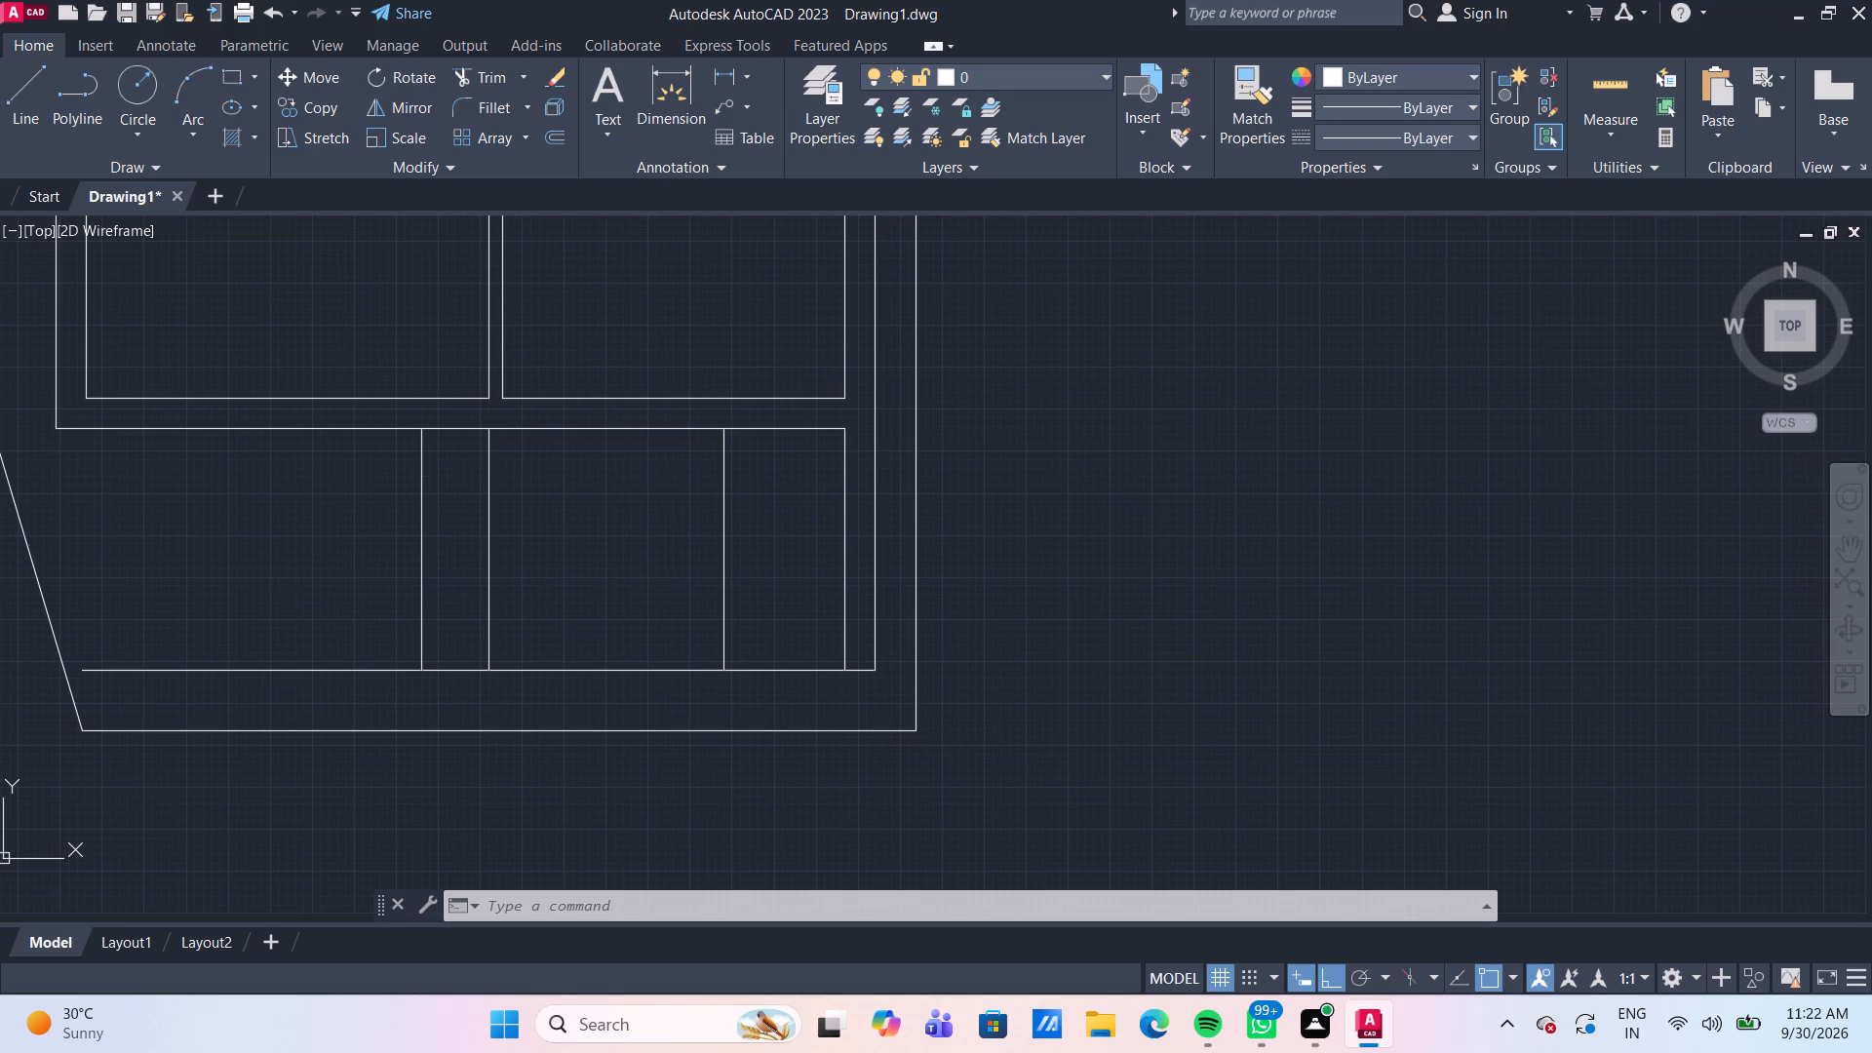
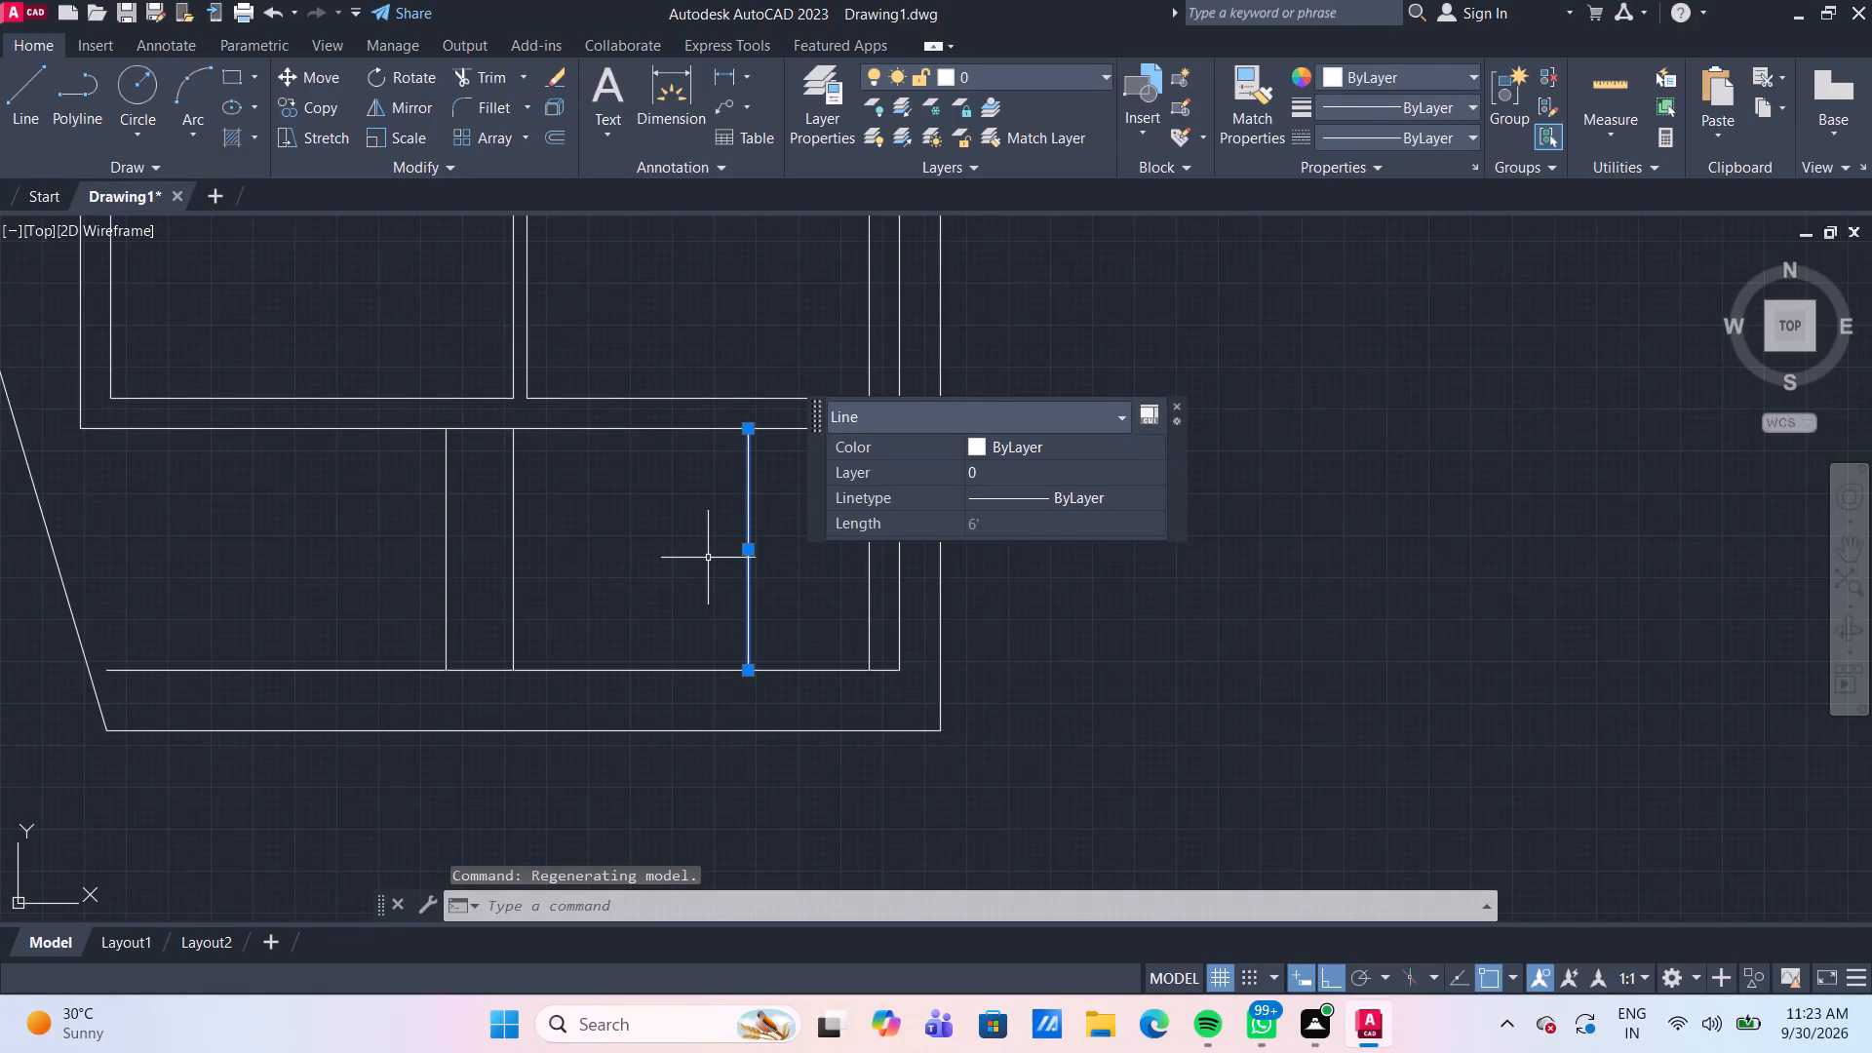
Copy the selected vertical line as an array of 8 items, fitted up to the wider-spaced pair's nearest line in the bottom strip.
type("CO")
key("Return")
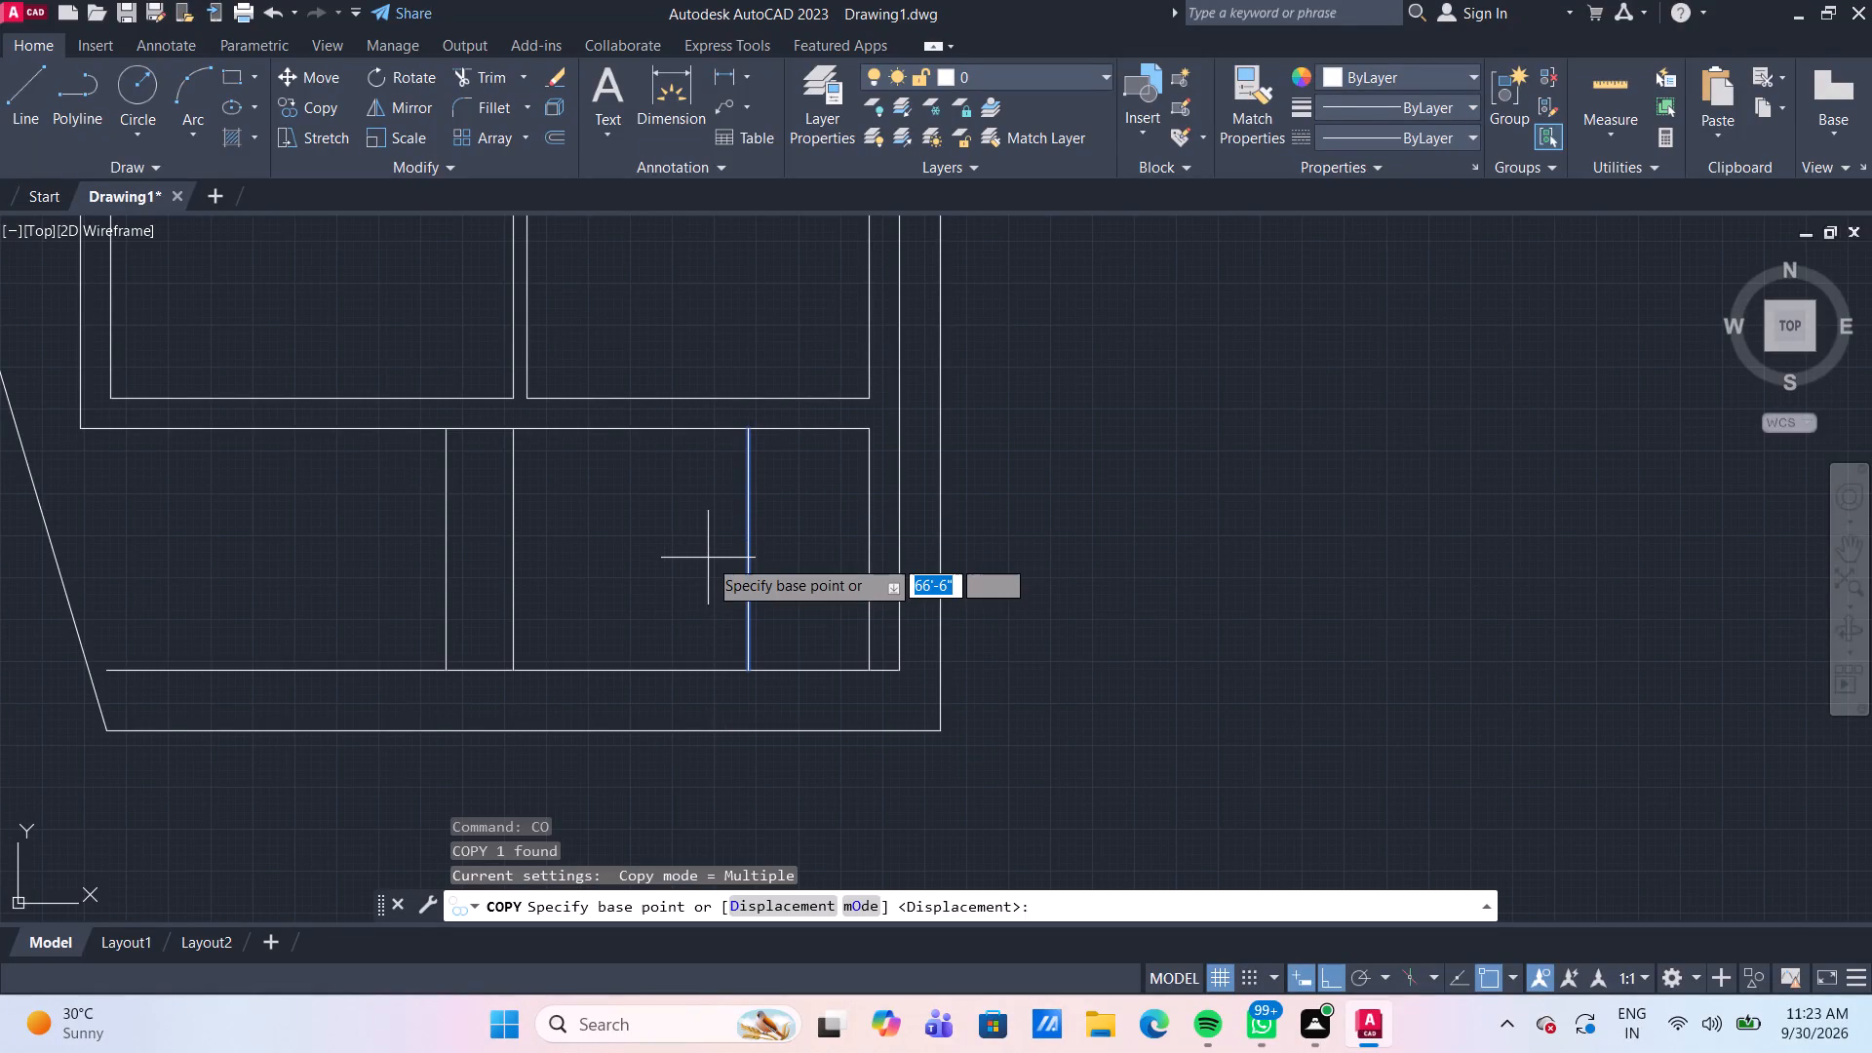
left_click(746, 665)
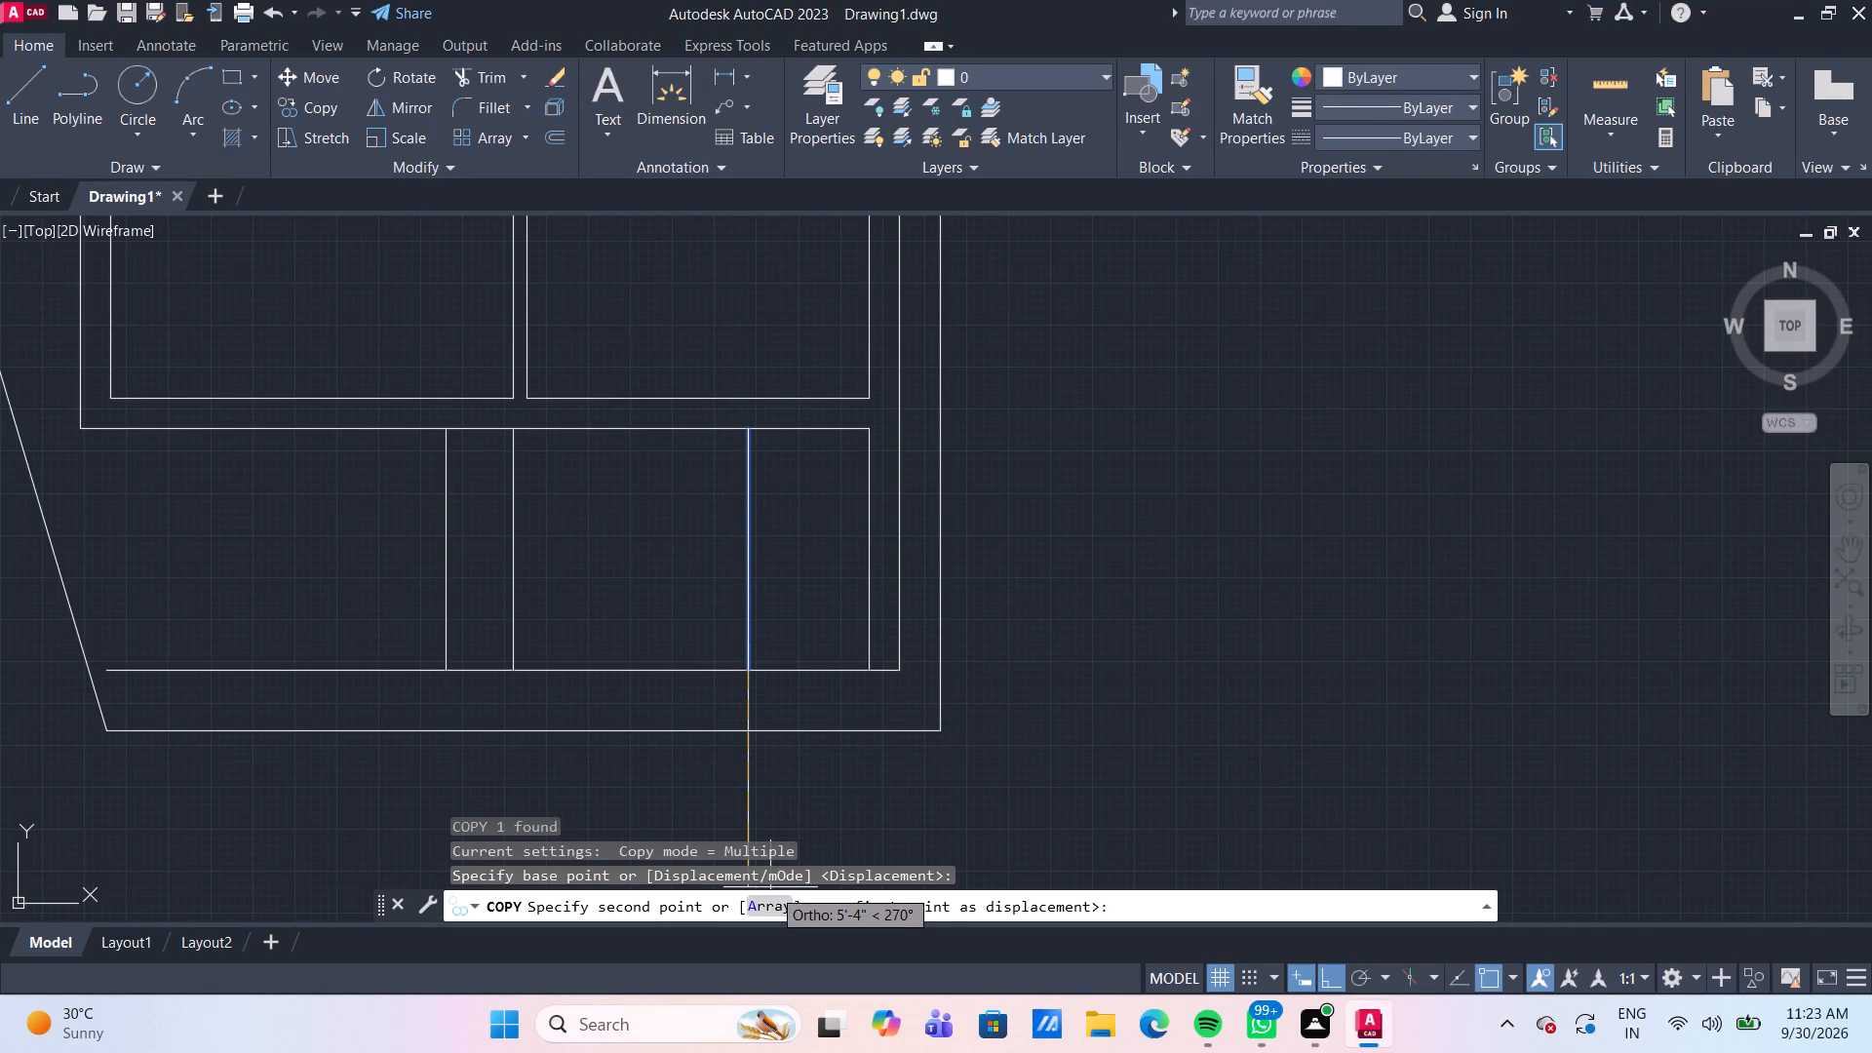
left_click(752, 908)
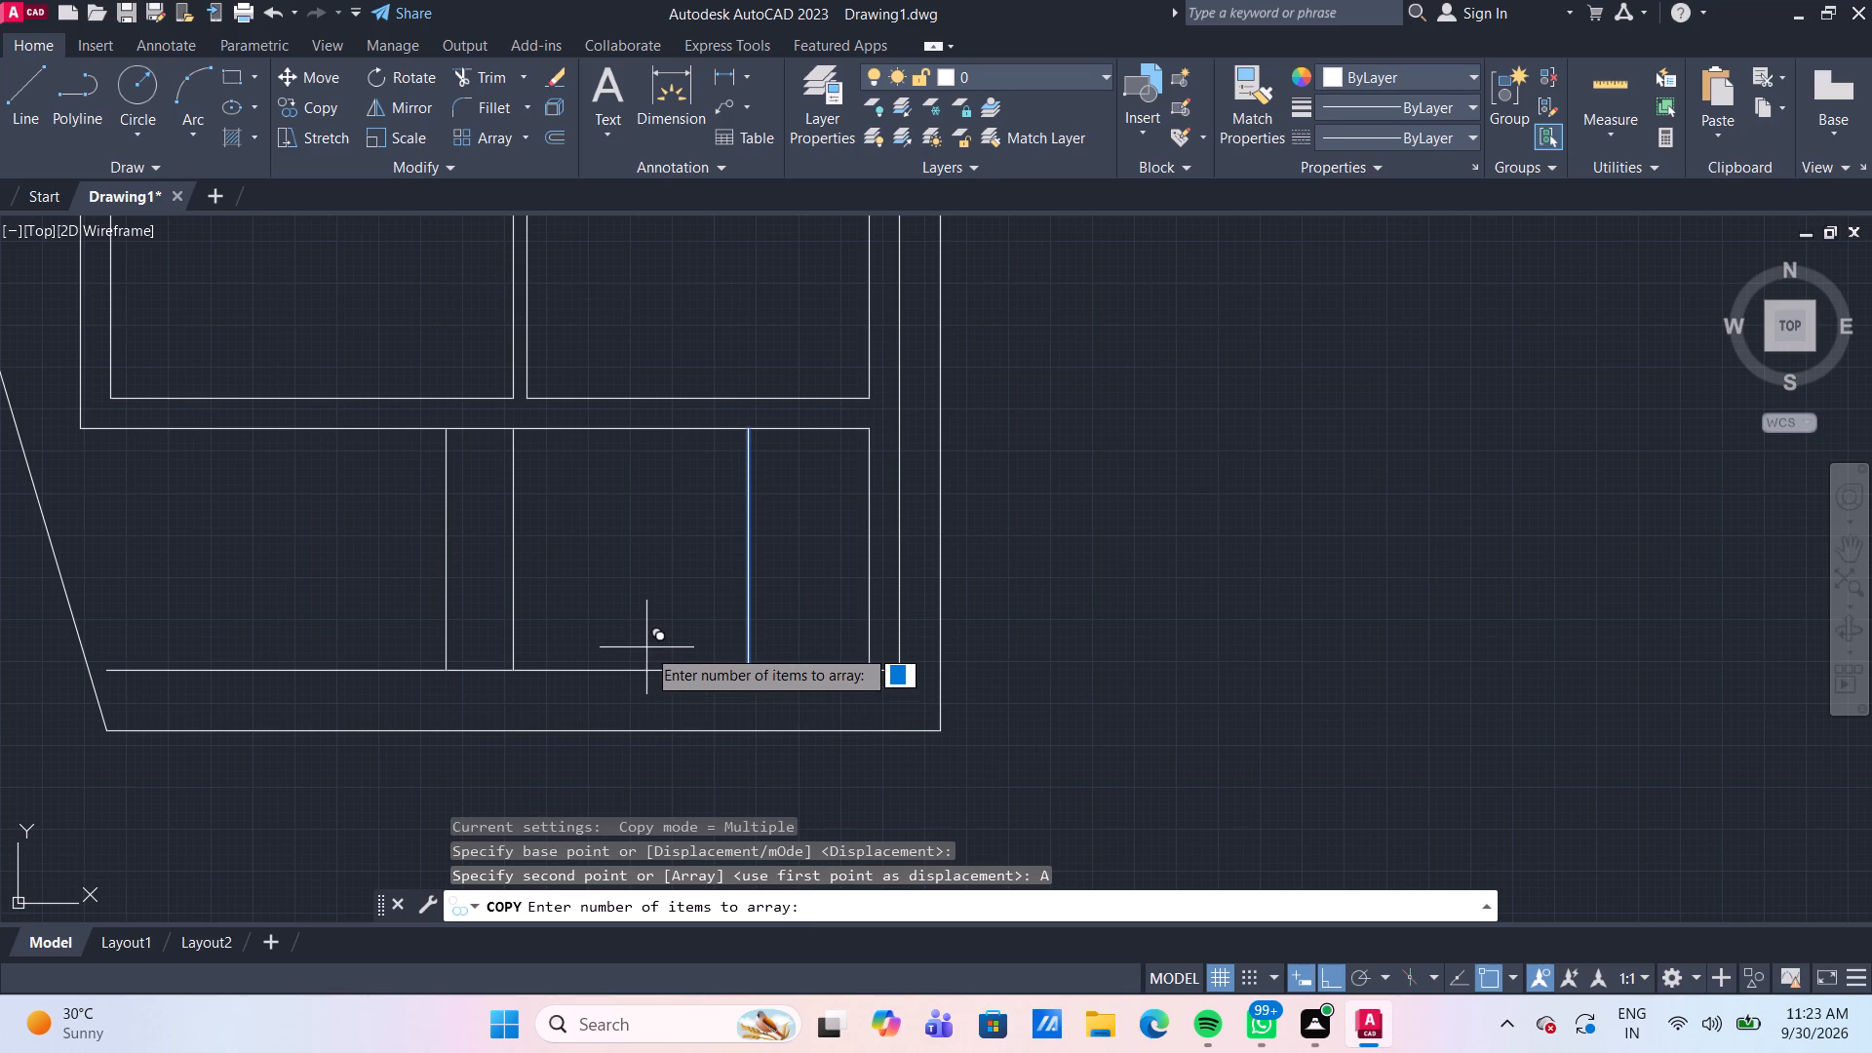
key("8")
key("Return")
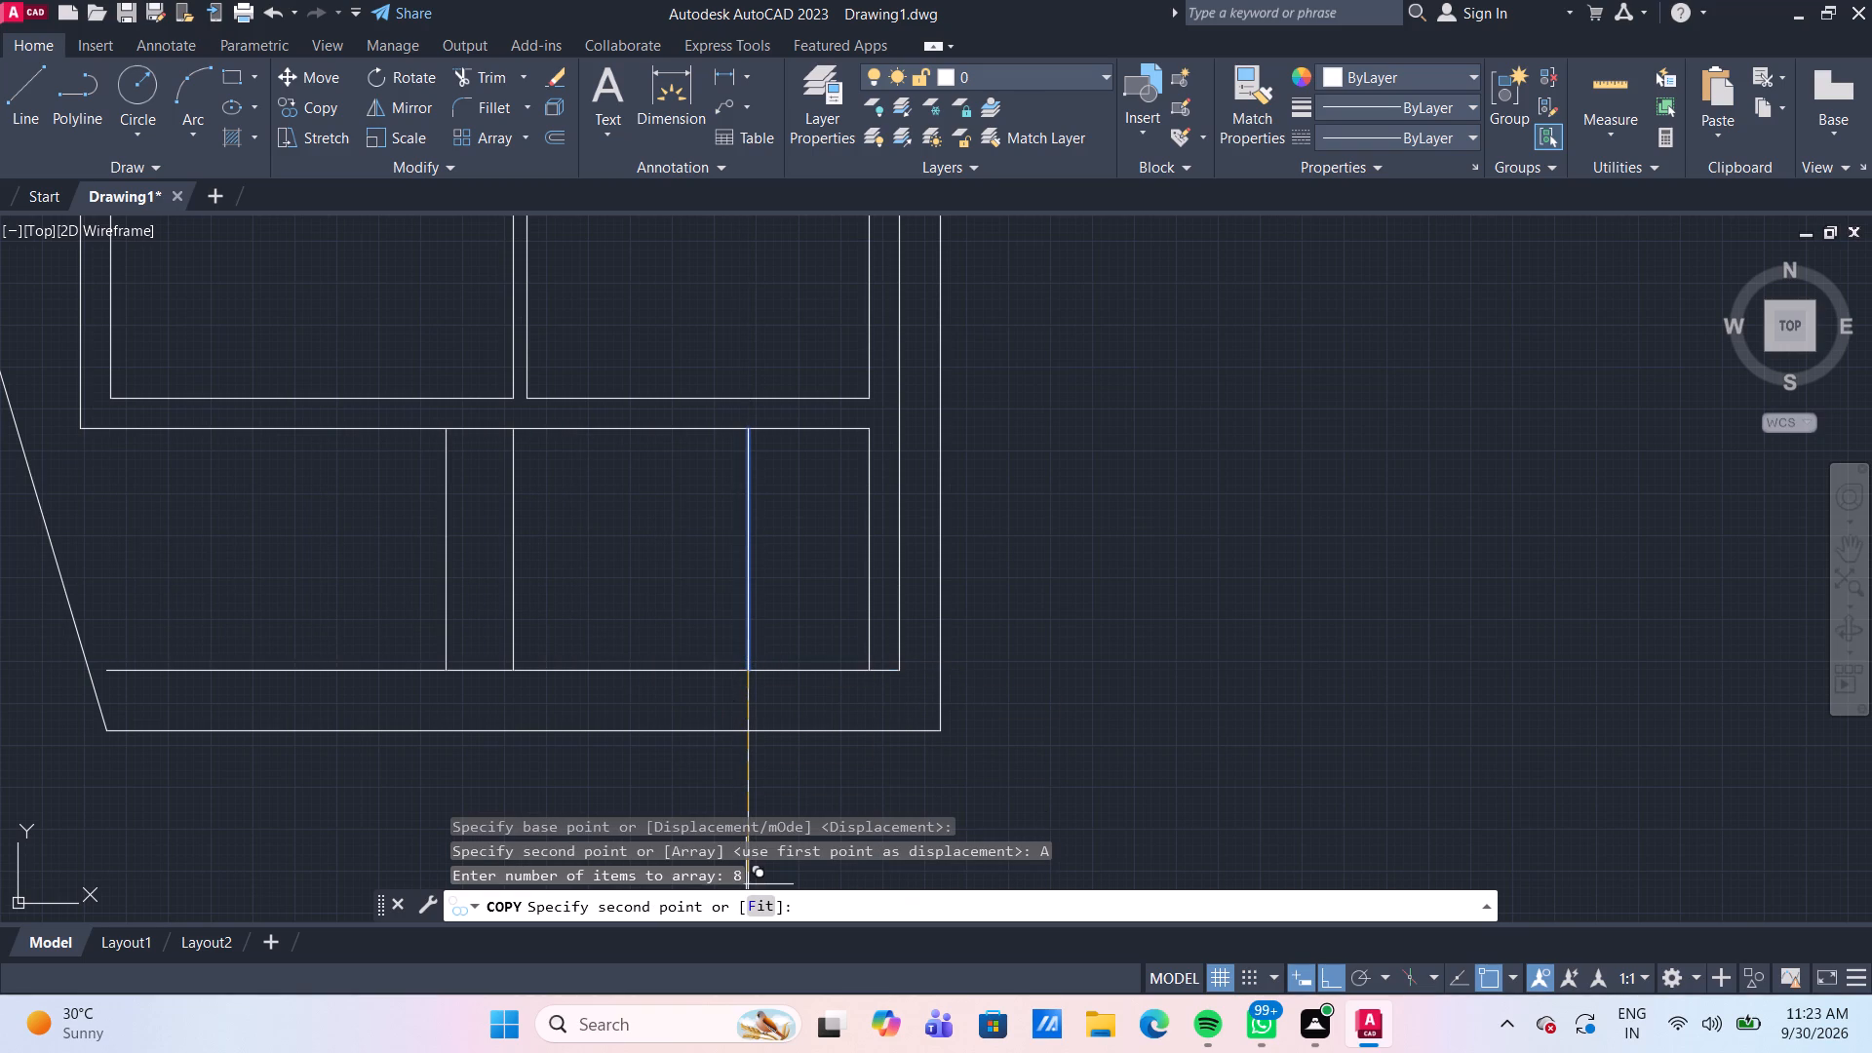
left_click(764, 908)
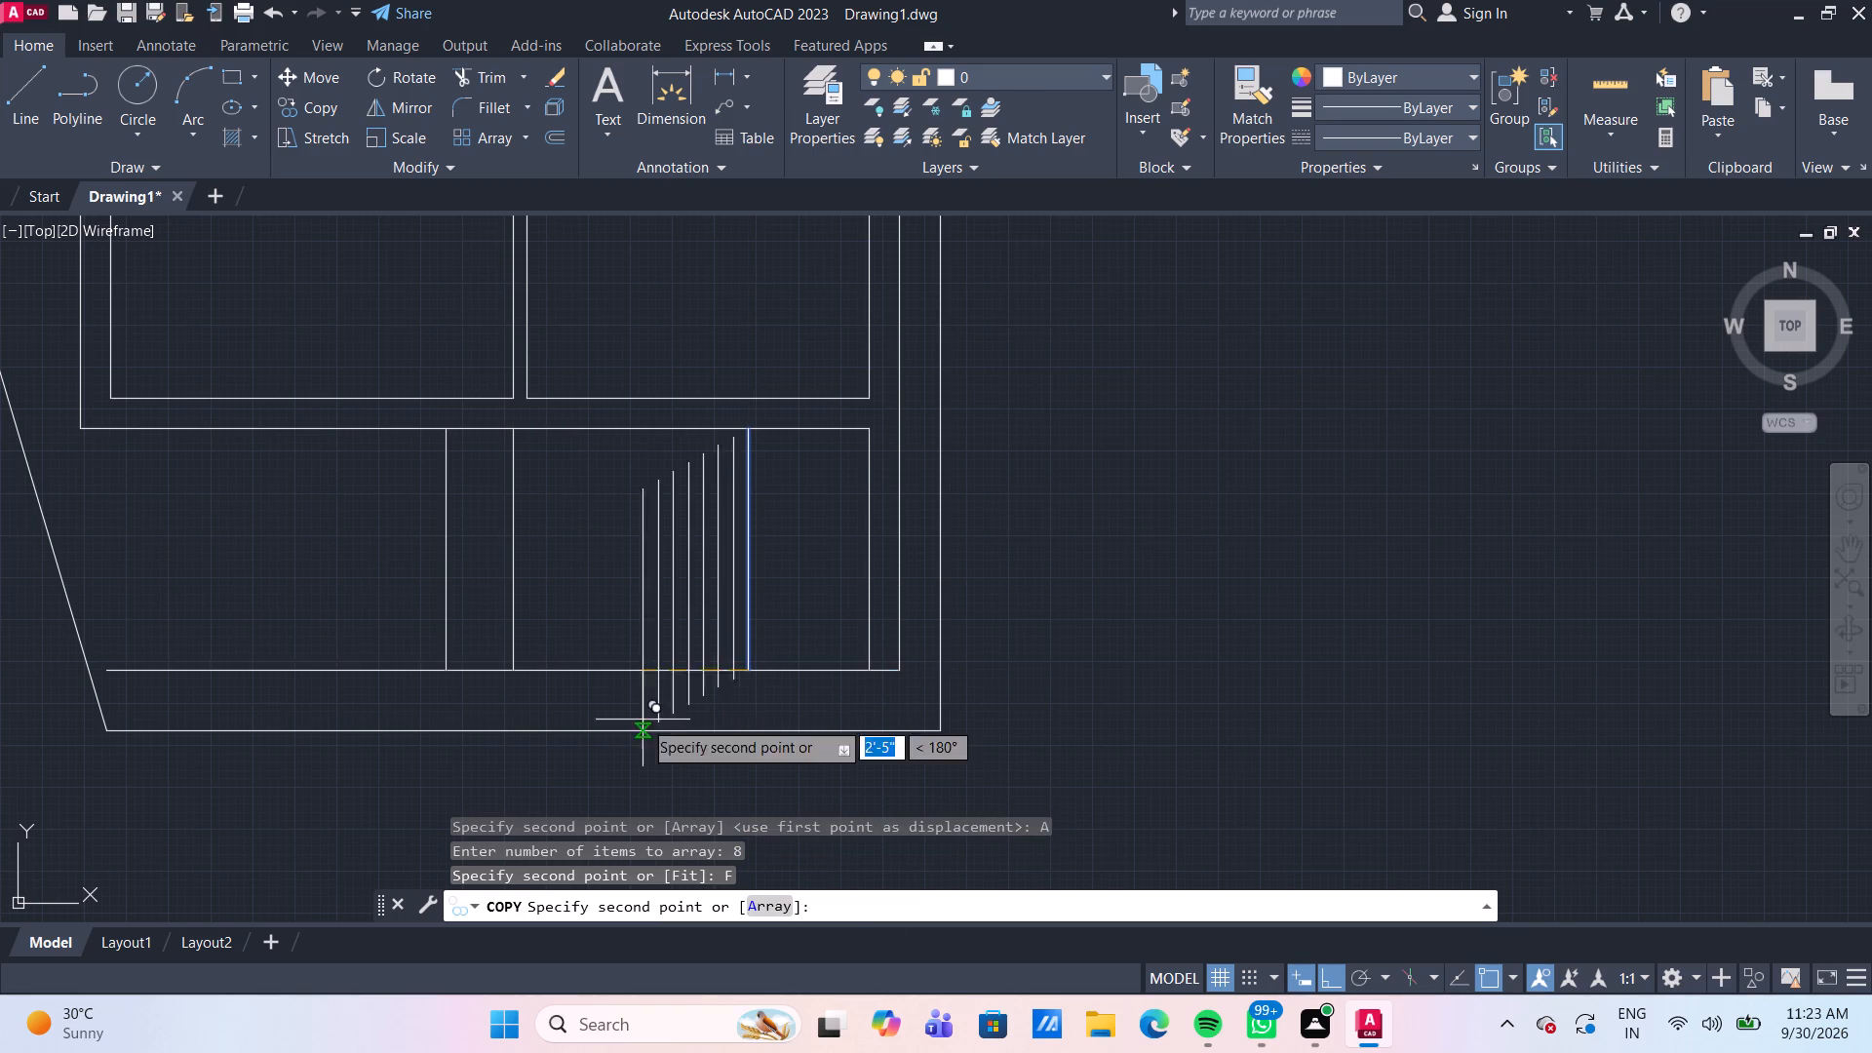
left_click(516, 669)
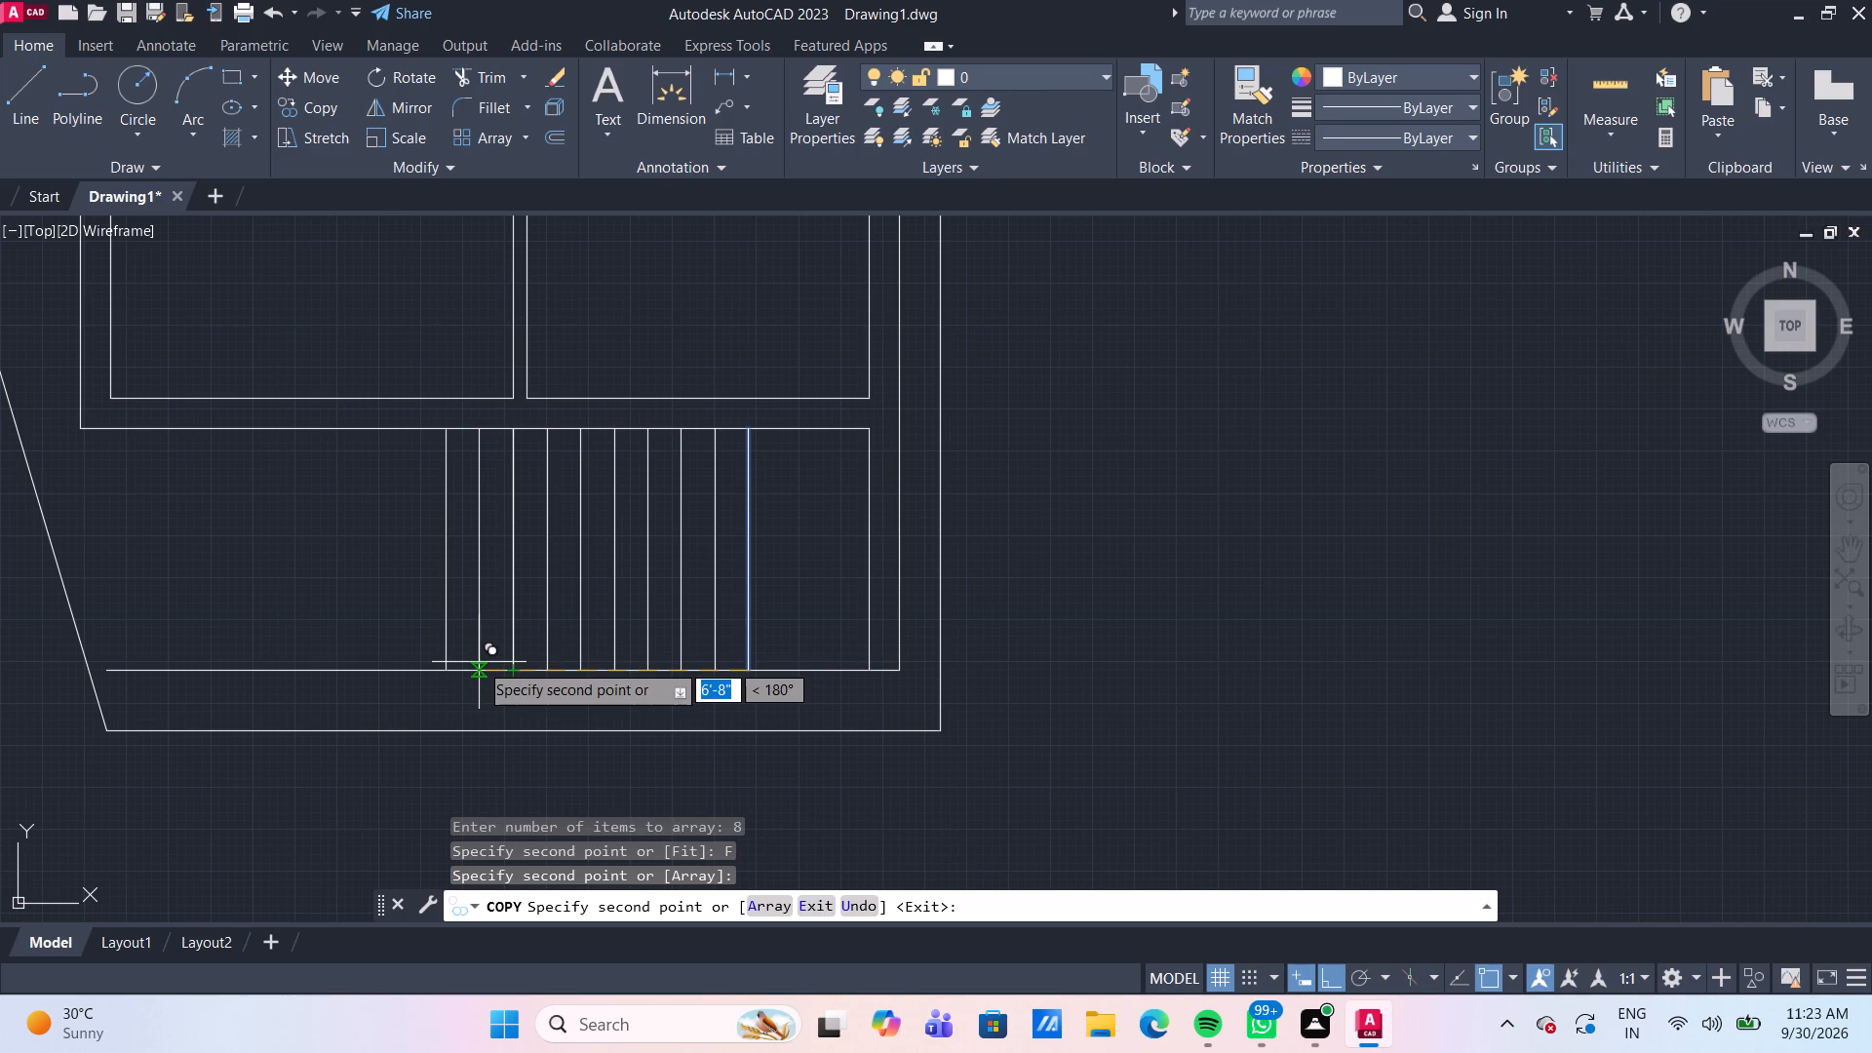
key("Escape")
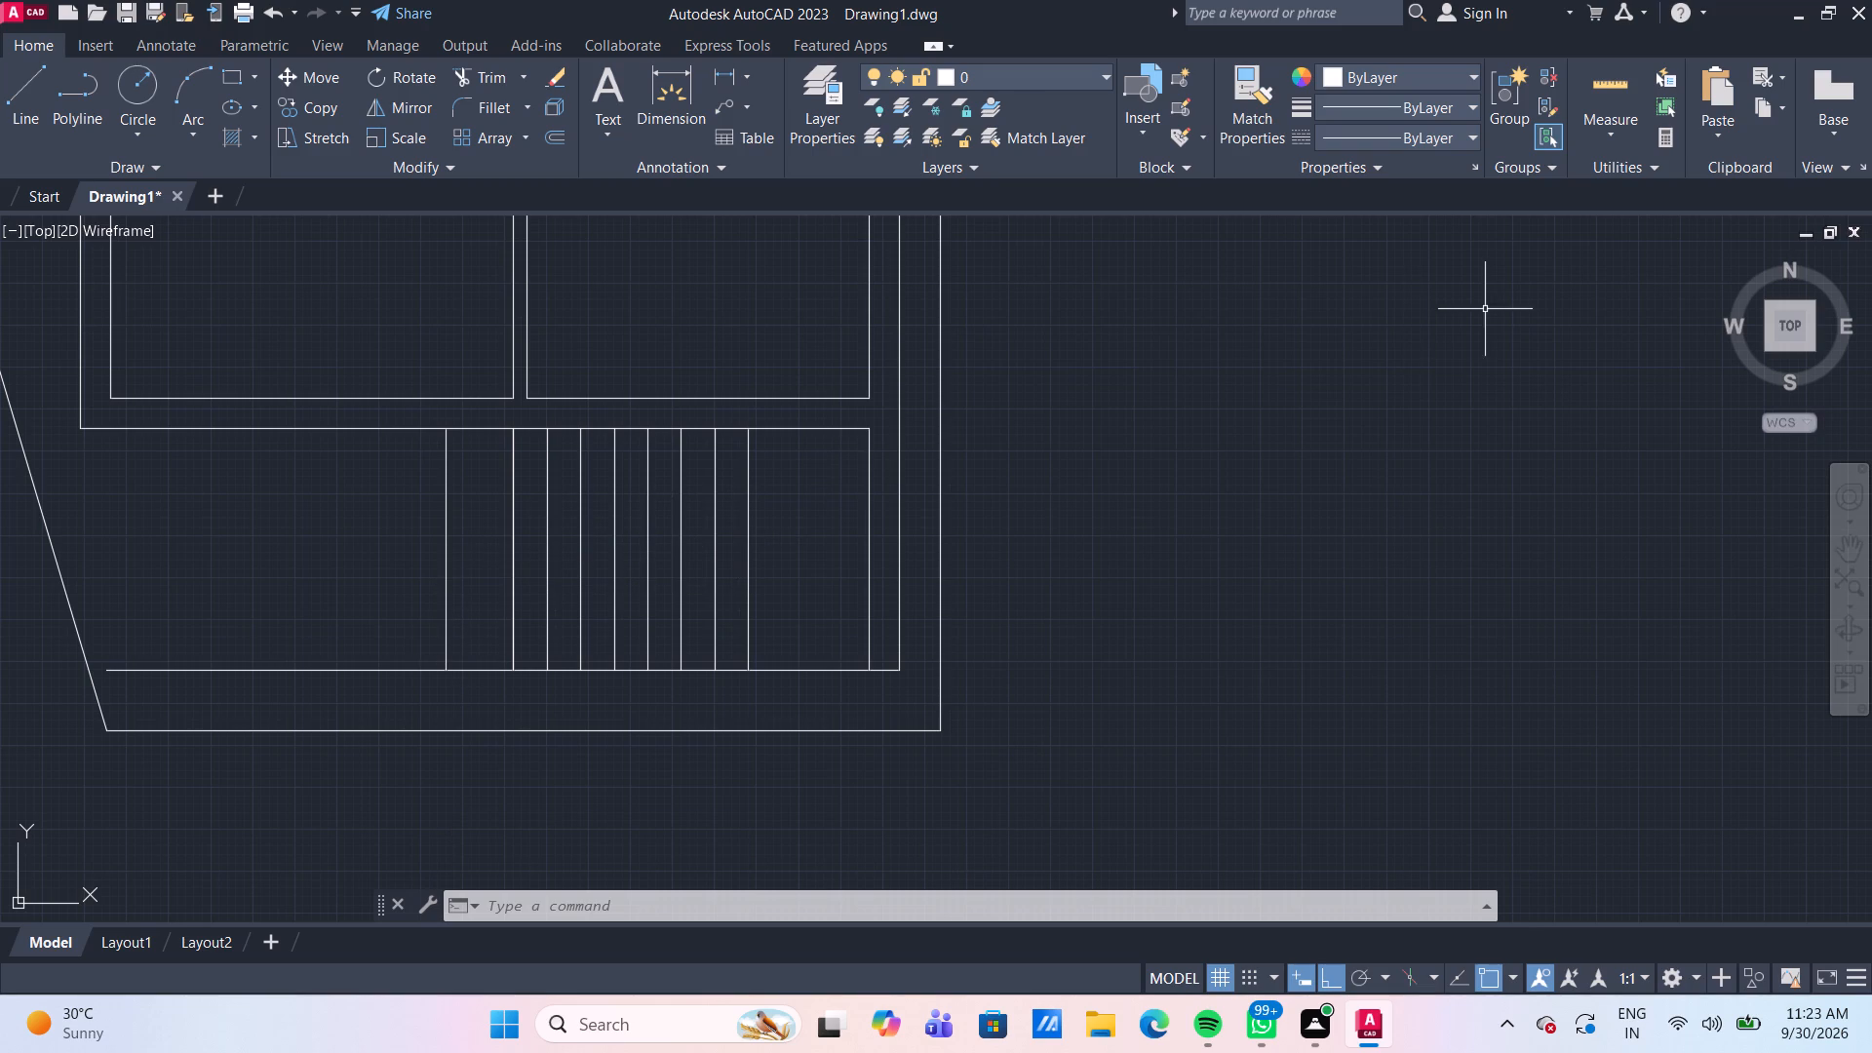
Measure the spacing between the two vertical lines beside the newly arrayed stair lines.
left_click(1607, 91)
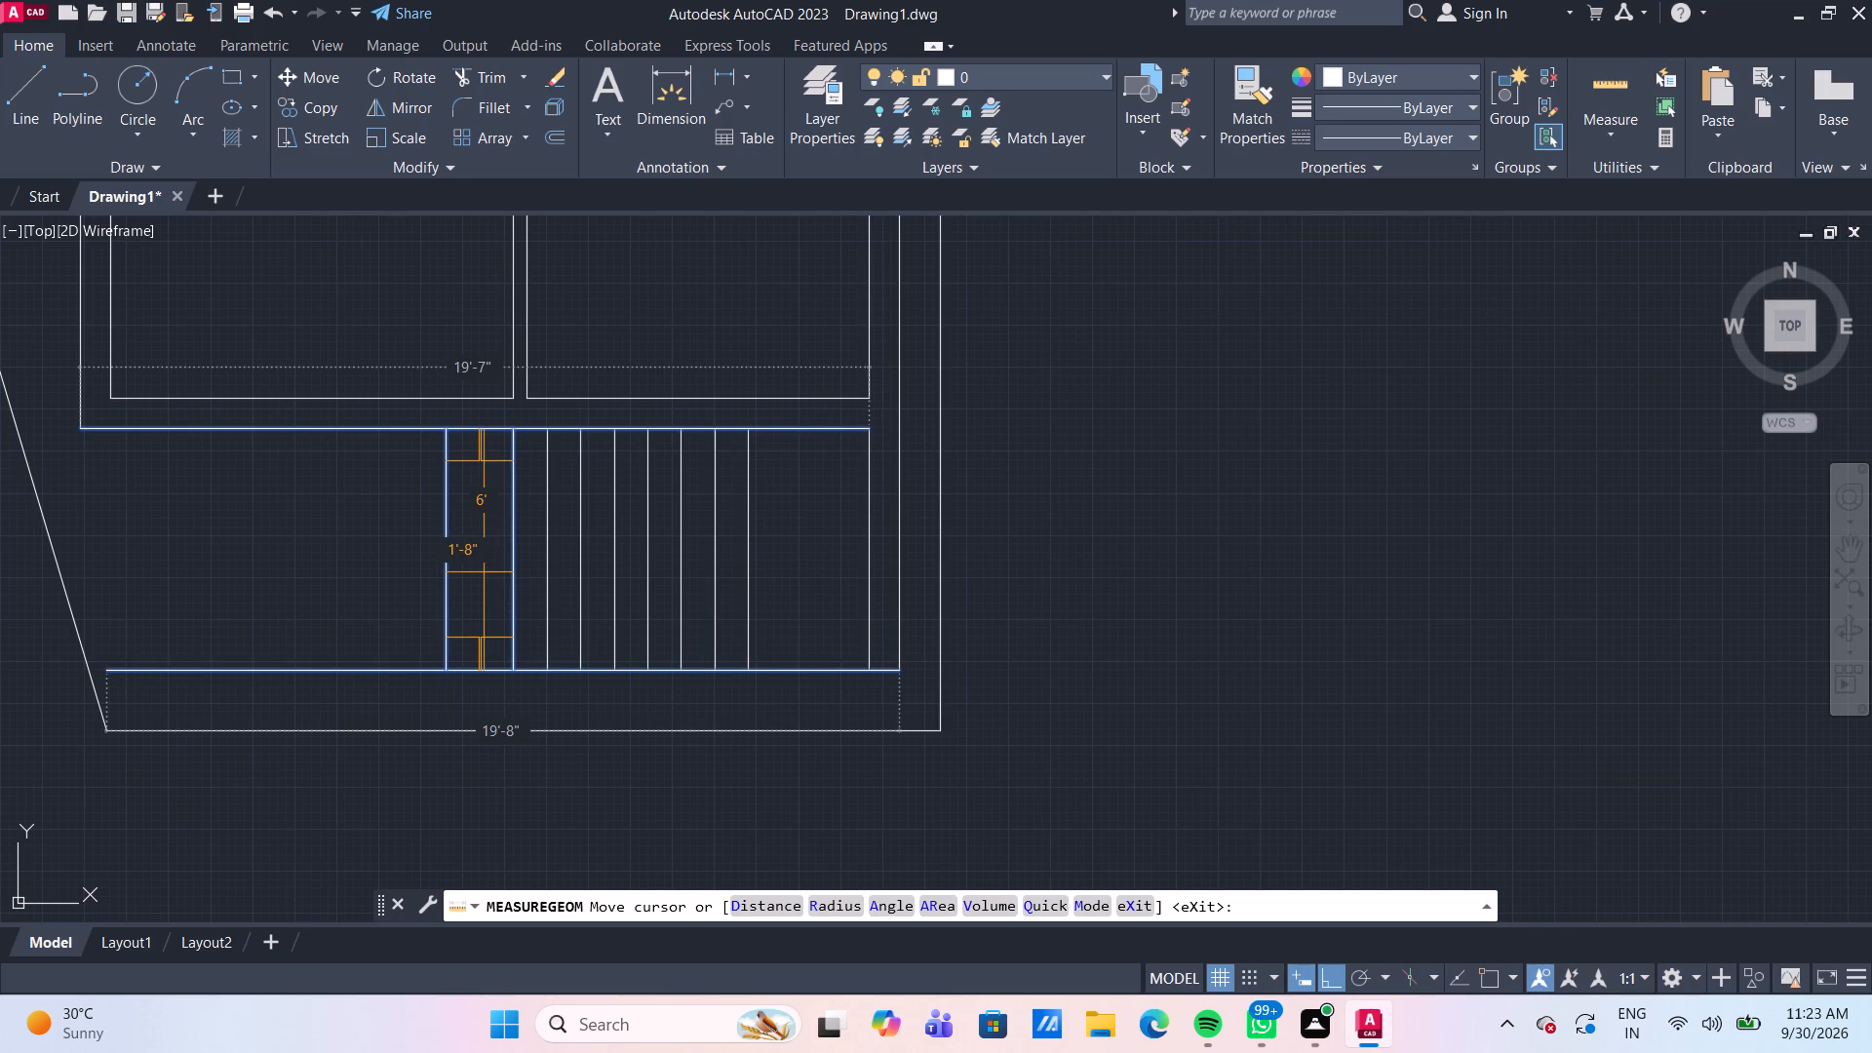
key("Escape")
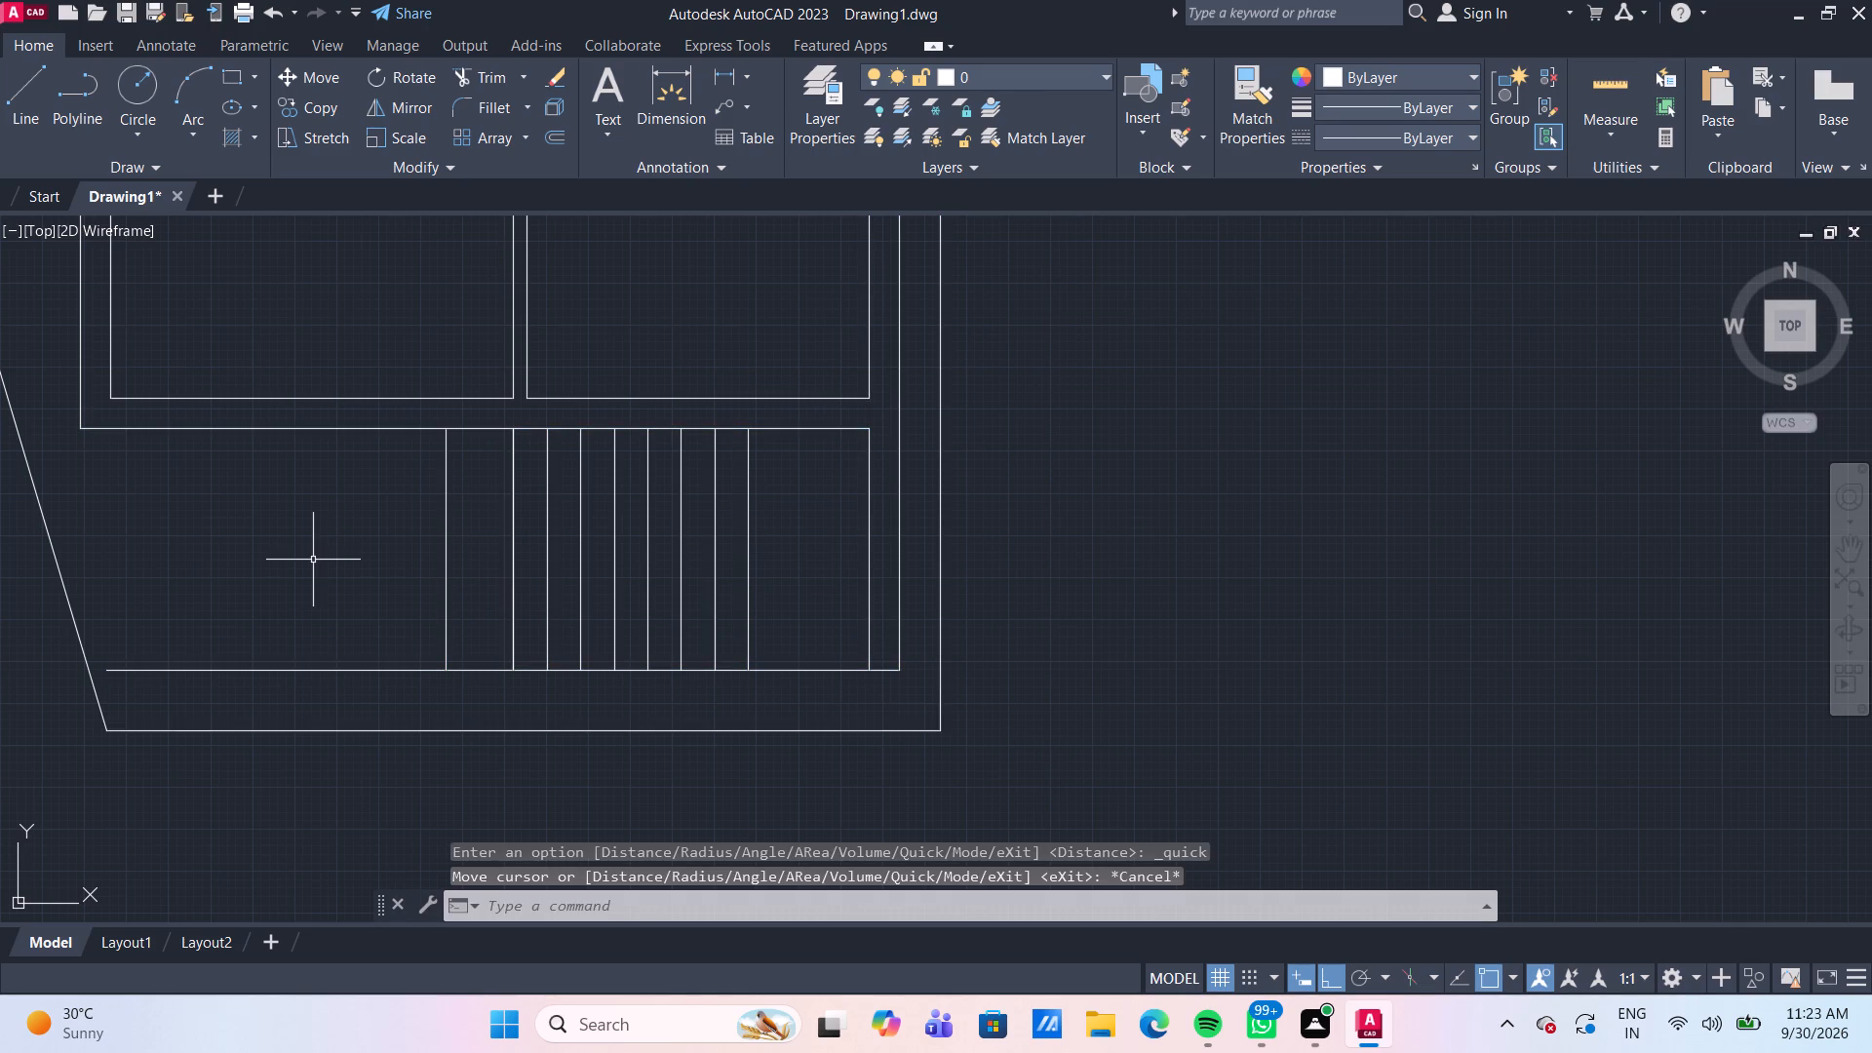
Offset the stair's outermost vertical line nearest the slanted boundary 10" inward, towards the arrayed lines.
key("o")
key("Return")
key("Return")
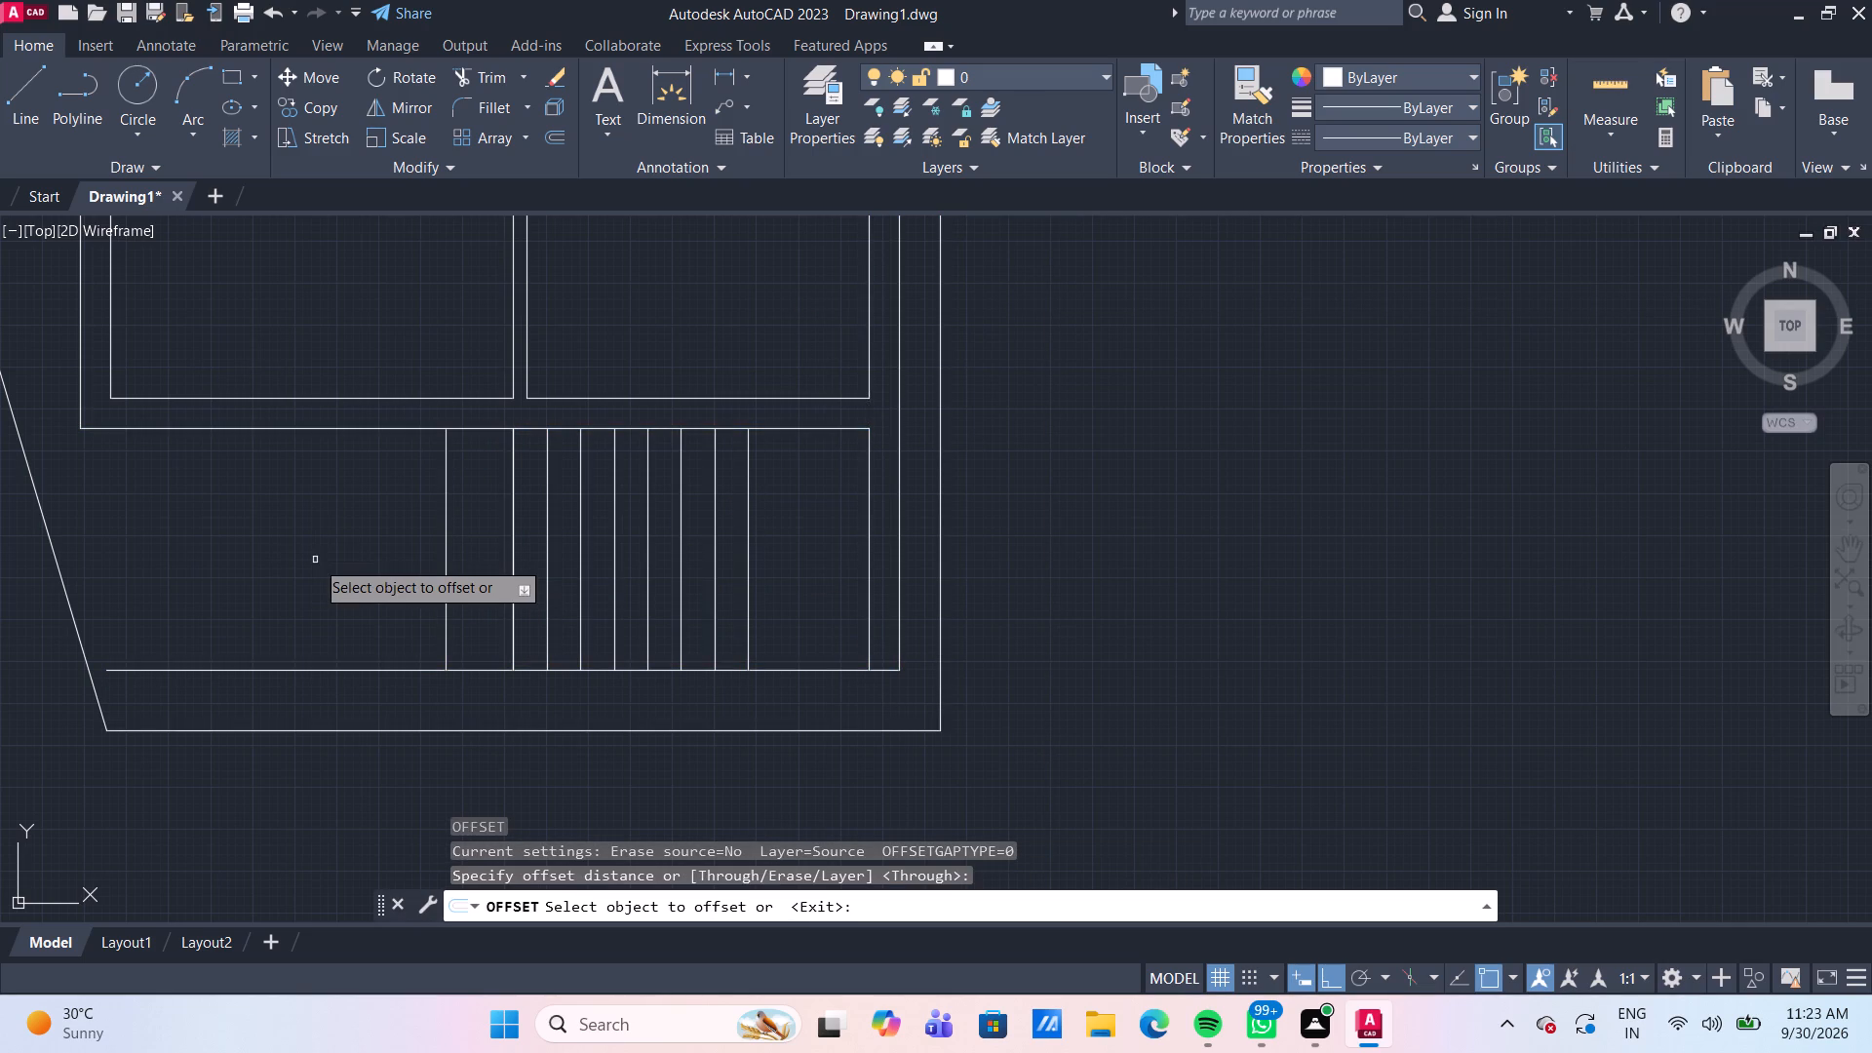
left_click(444, 583)
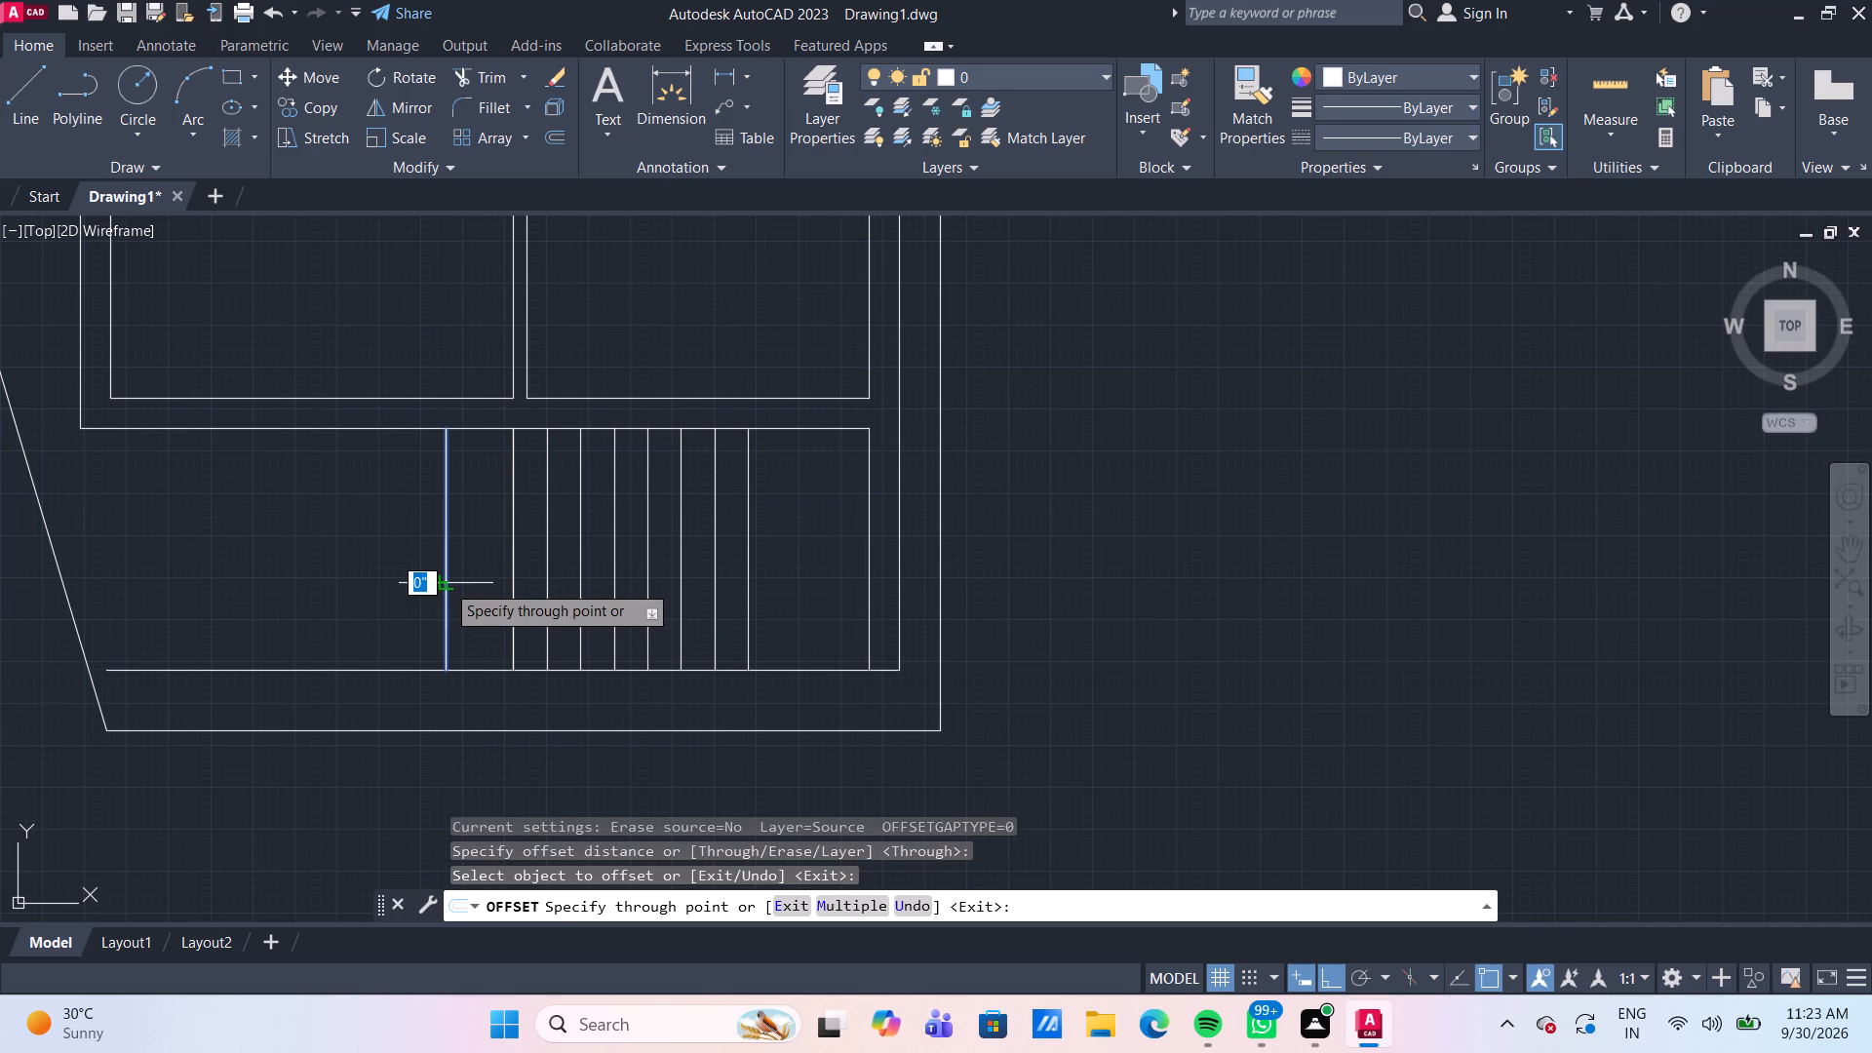
type("10")
key("shift+quotedbl")
key("Return")
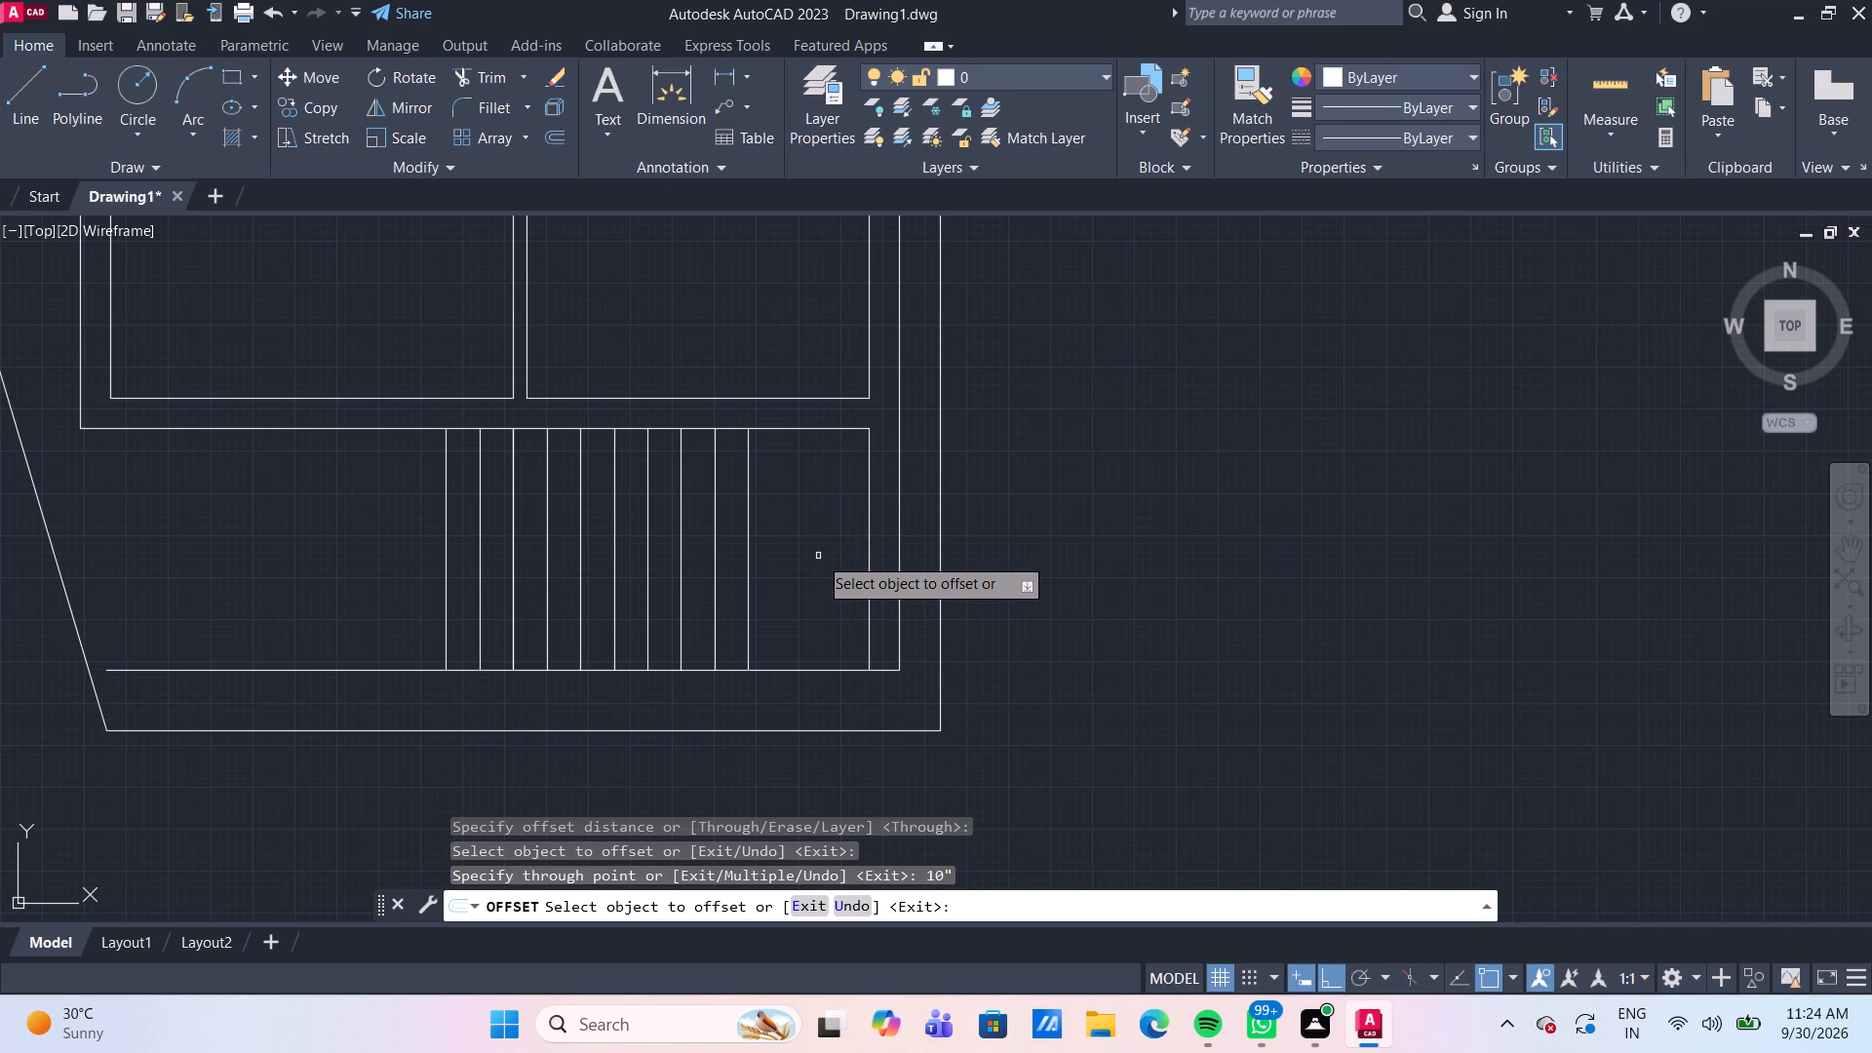
key("Escape")
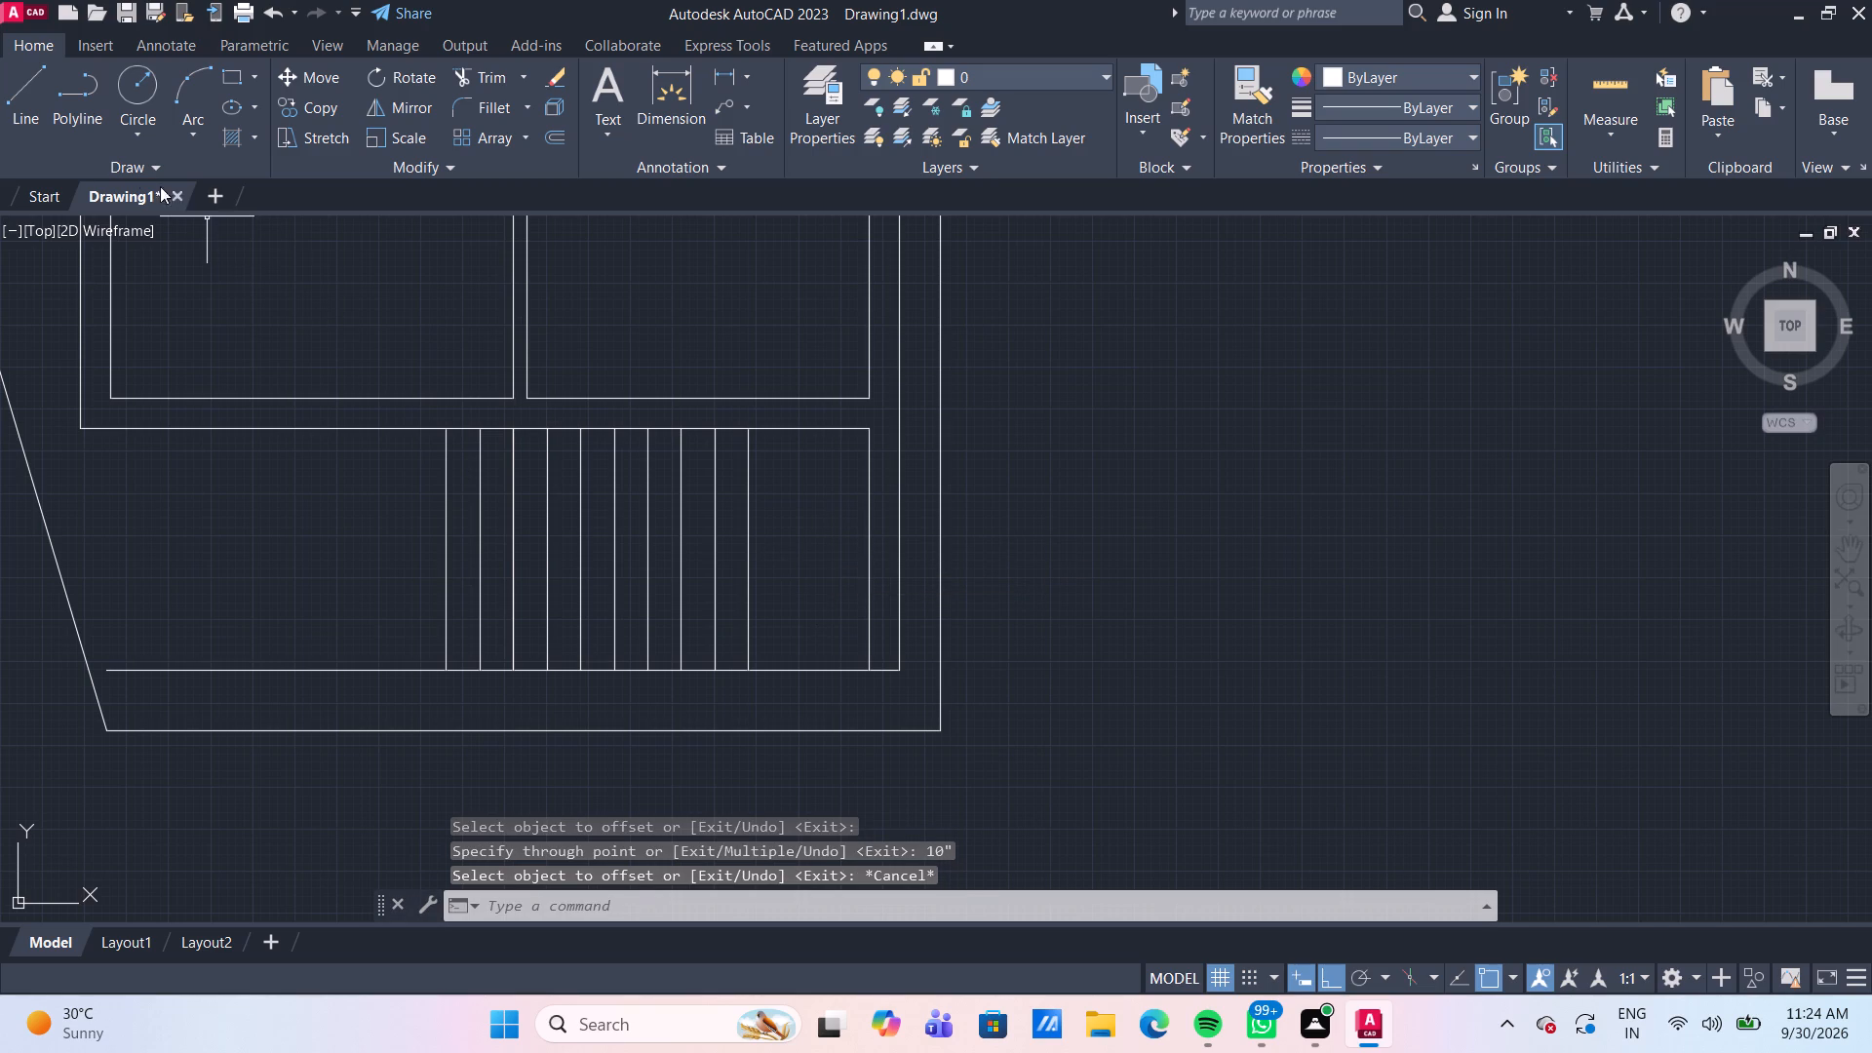
Draw a horizontal line across the stair from the midpoint of one end line to the midpoint of the opposite end line.
left_click(20, 86)
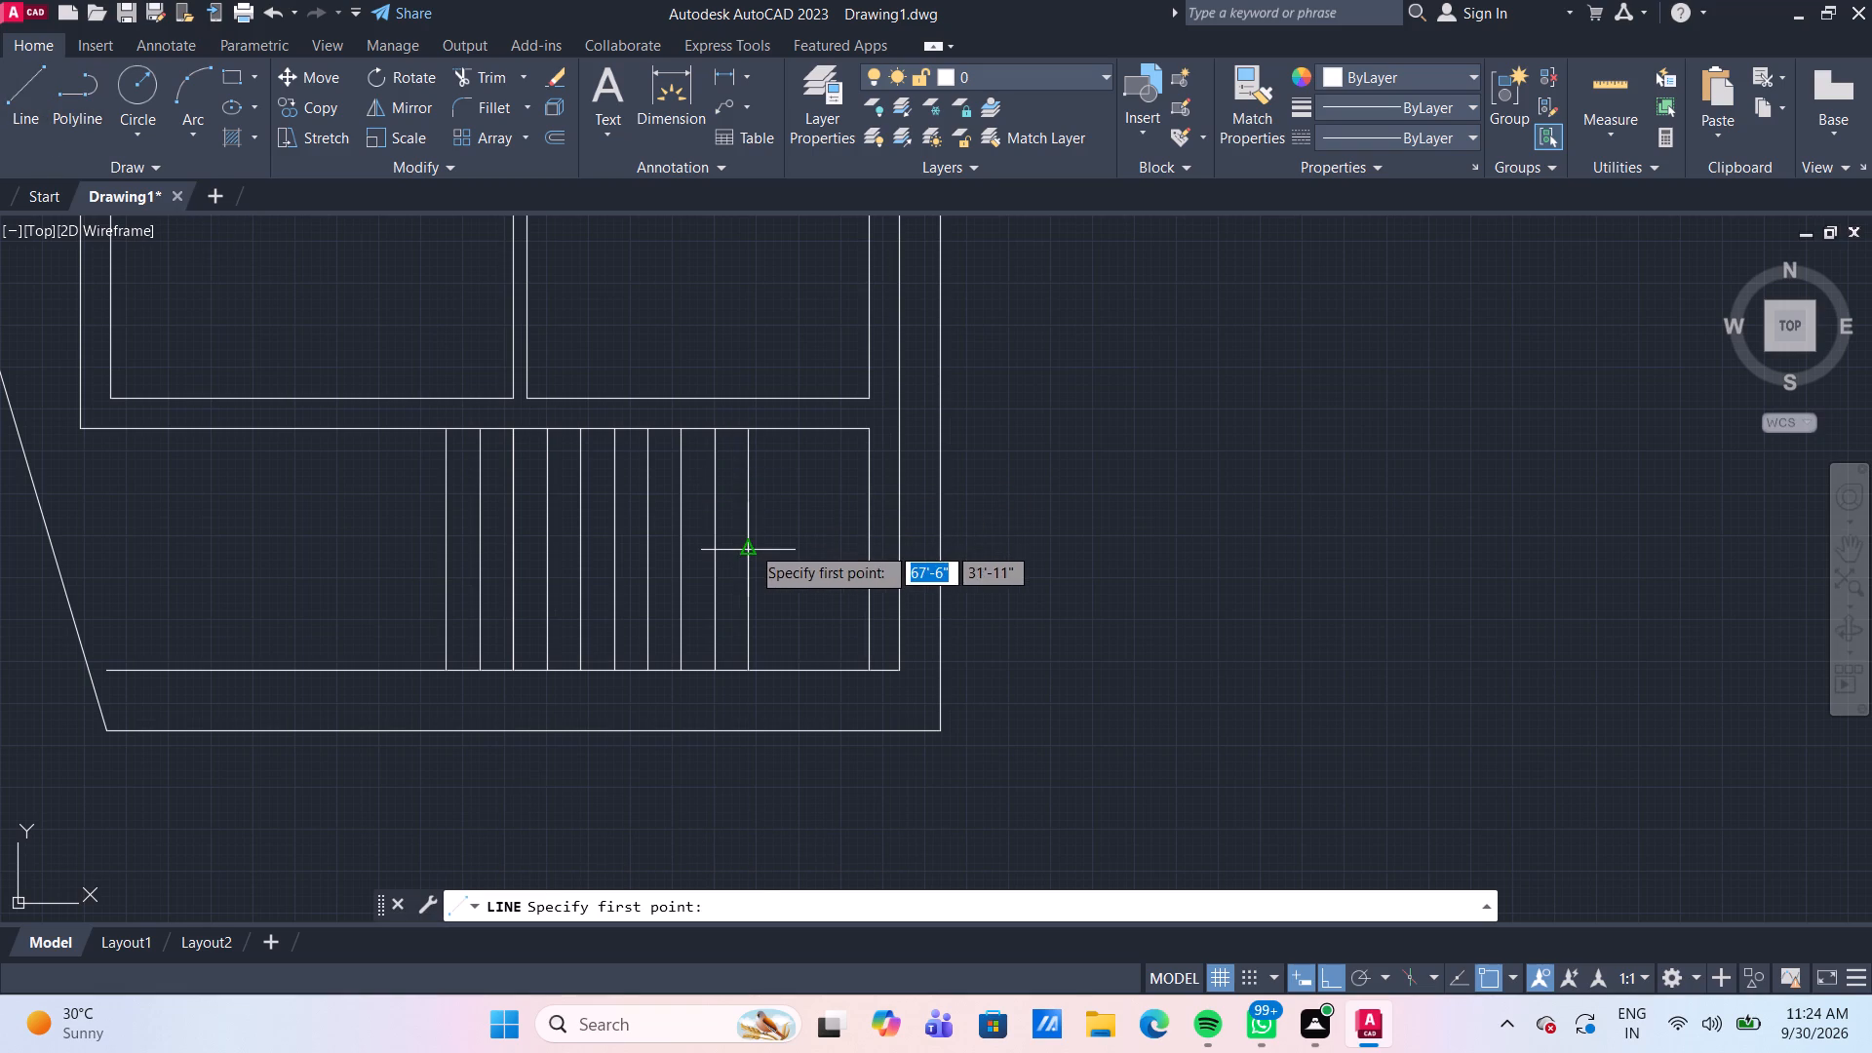
left_click_drag(752, 547, 691, 547)
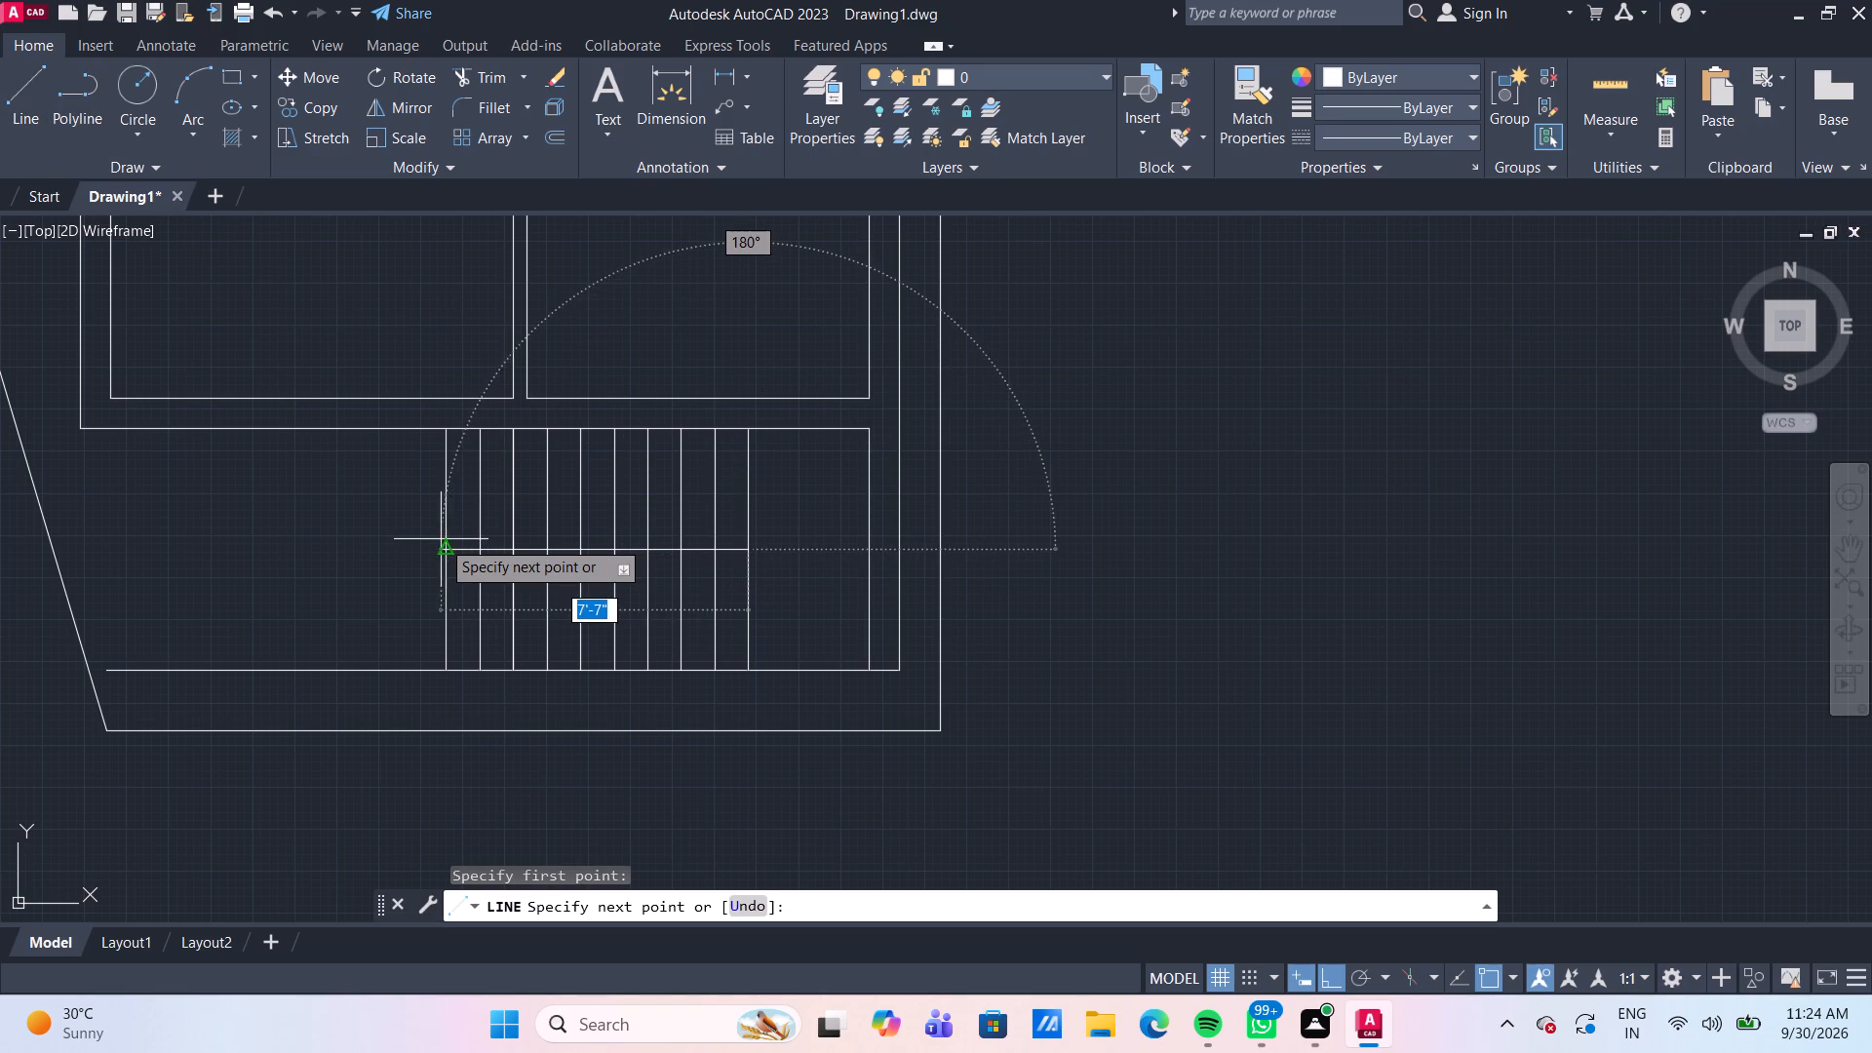
left_click(445, 543)
key("Escape")
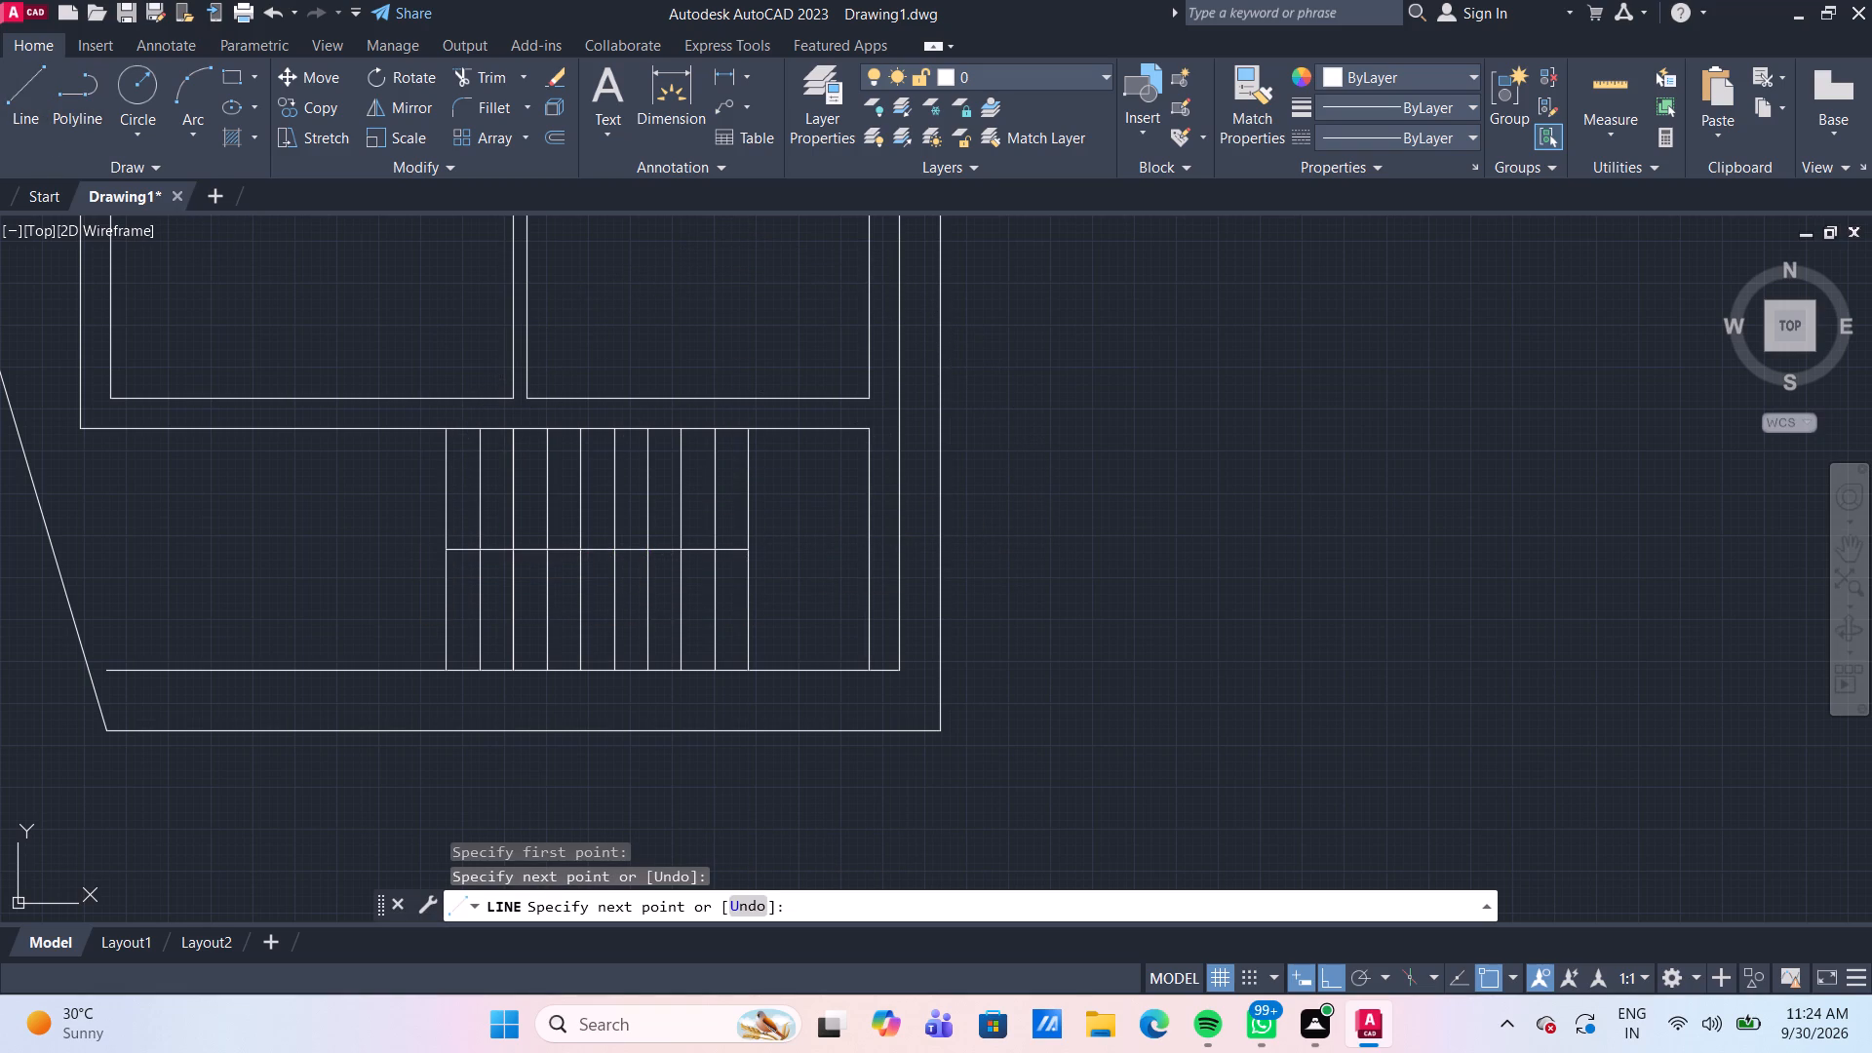
Trim the two stair lines nearest the slanted boundary below the horizontal dividing line.
type("TR")
key("Return")
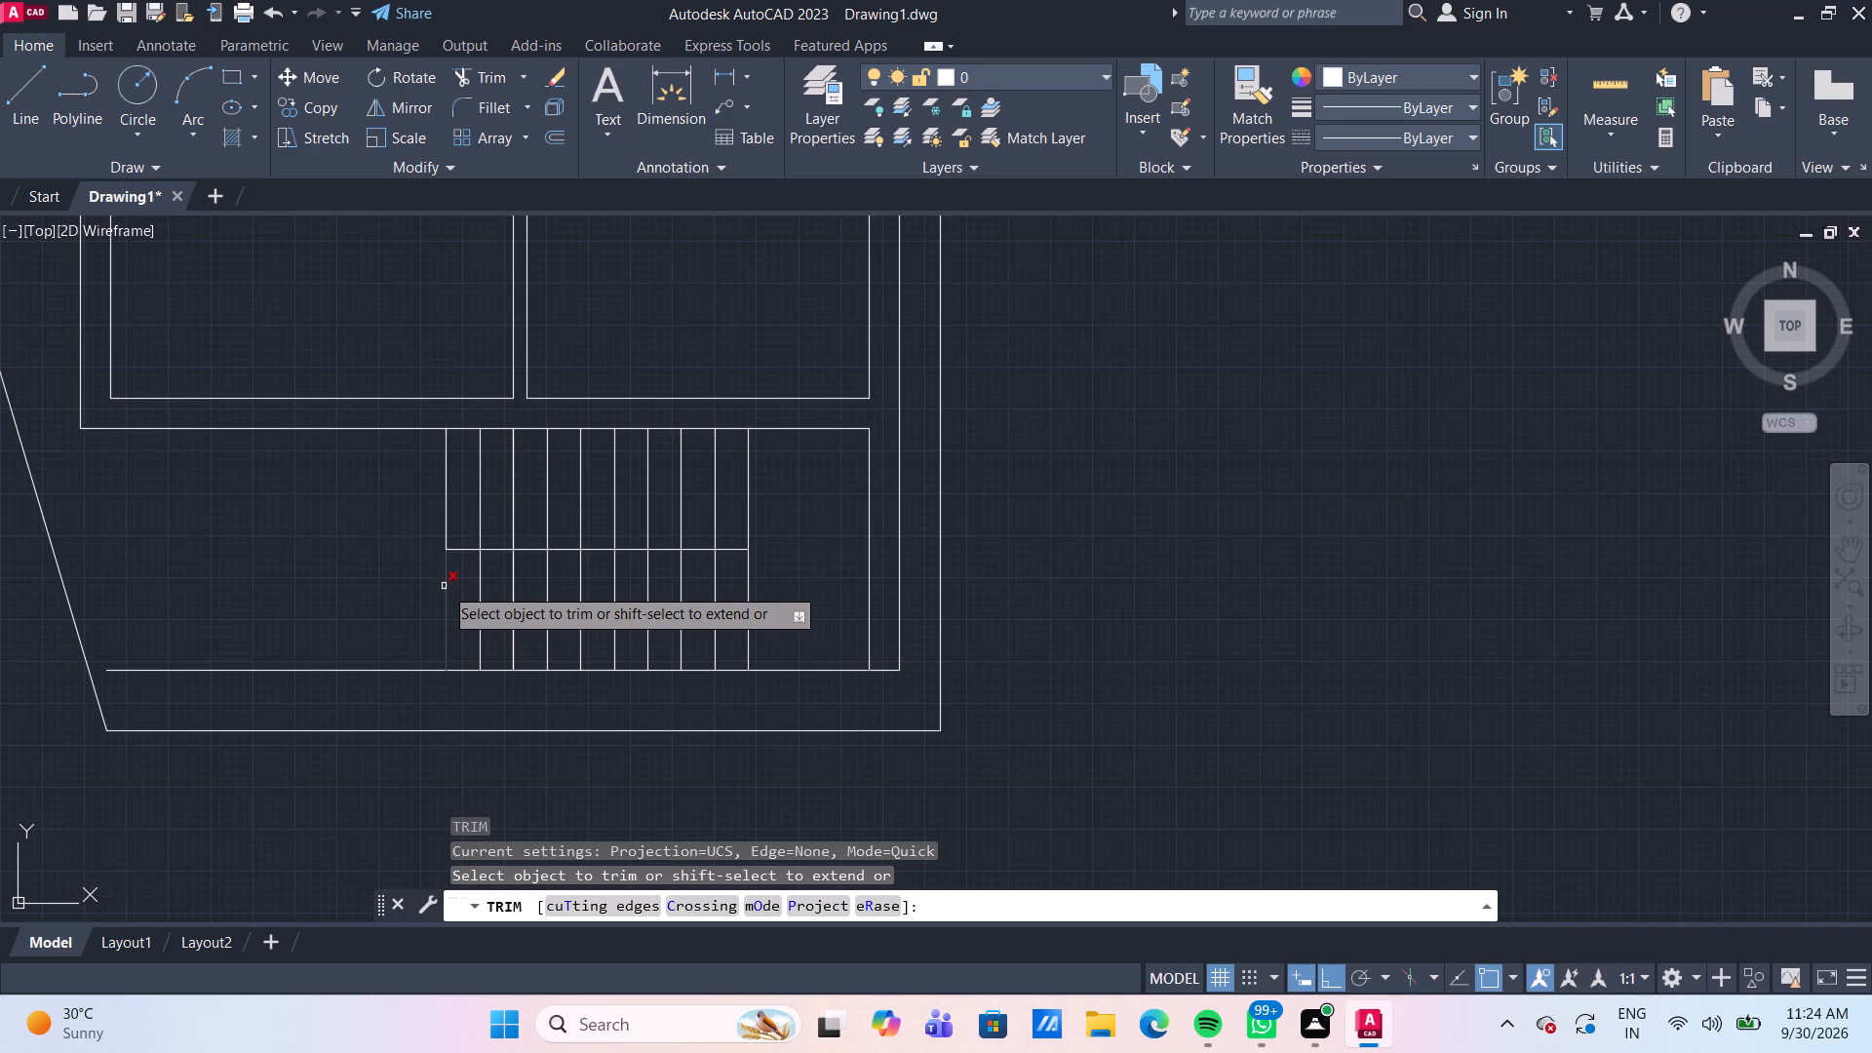
left_click(444, 586)
left_click(480, 575)
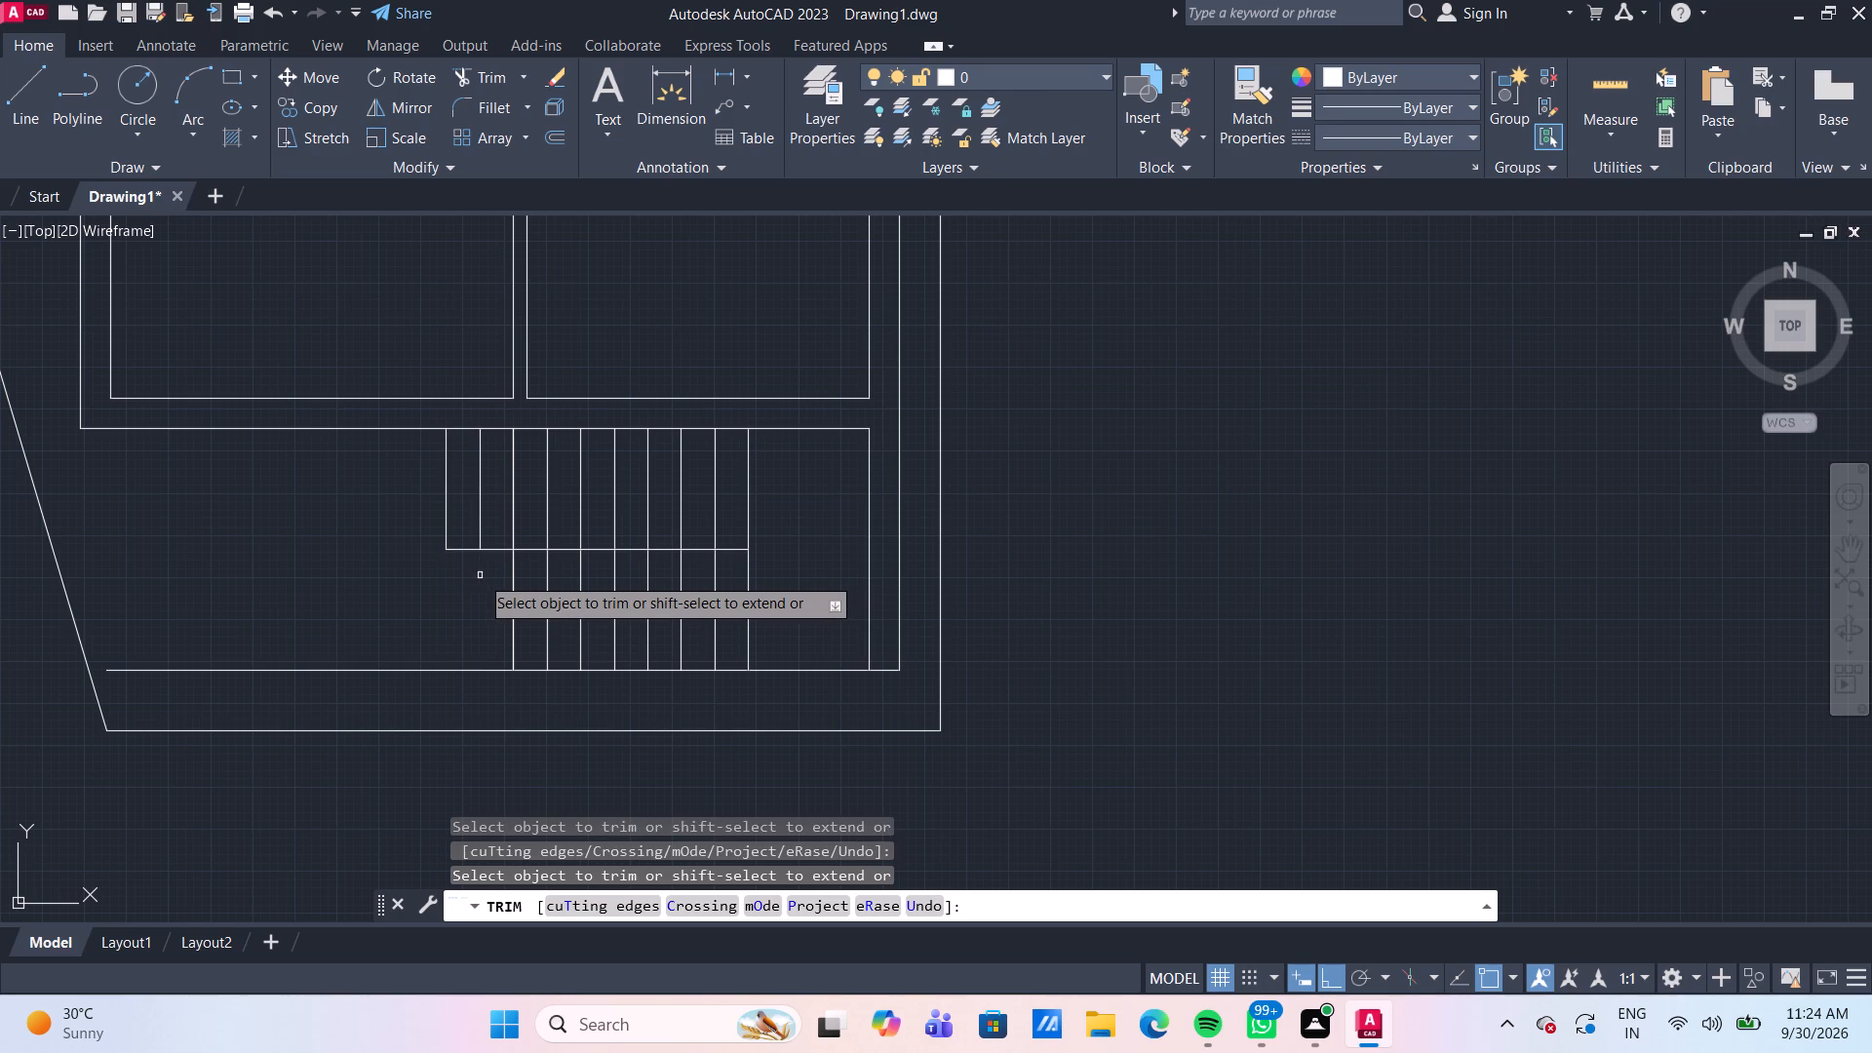
scroll(480, 575, "down", 1)
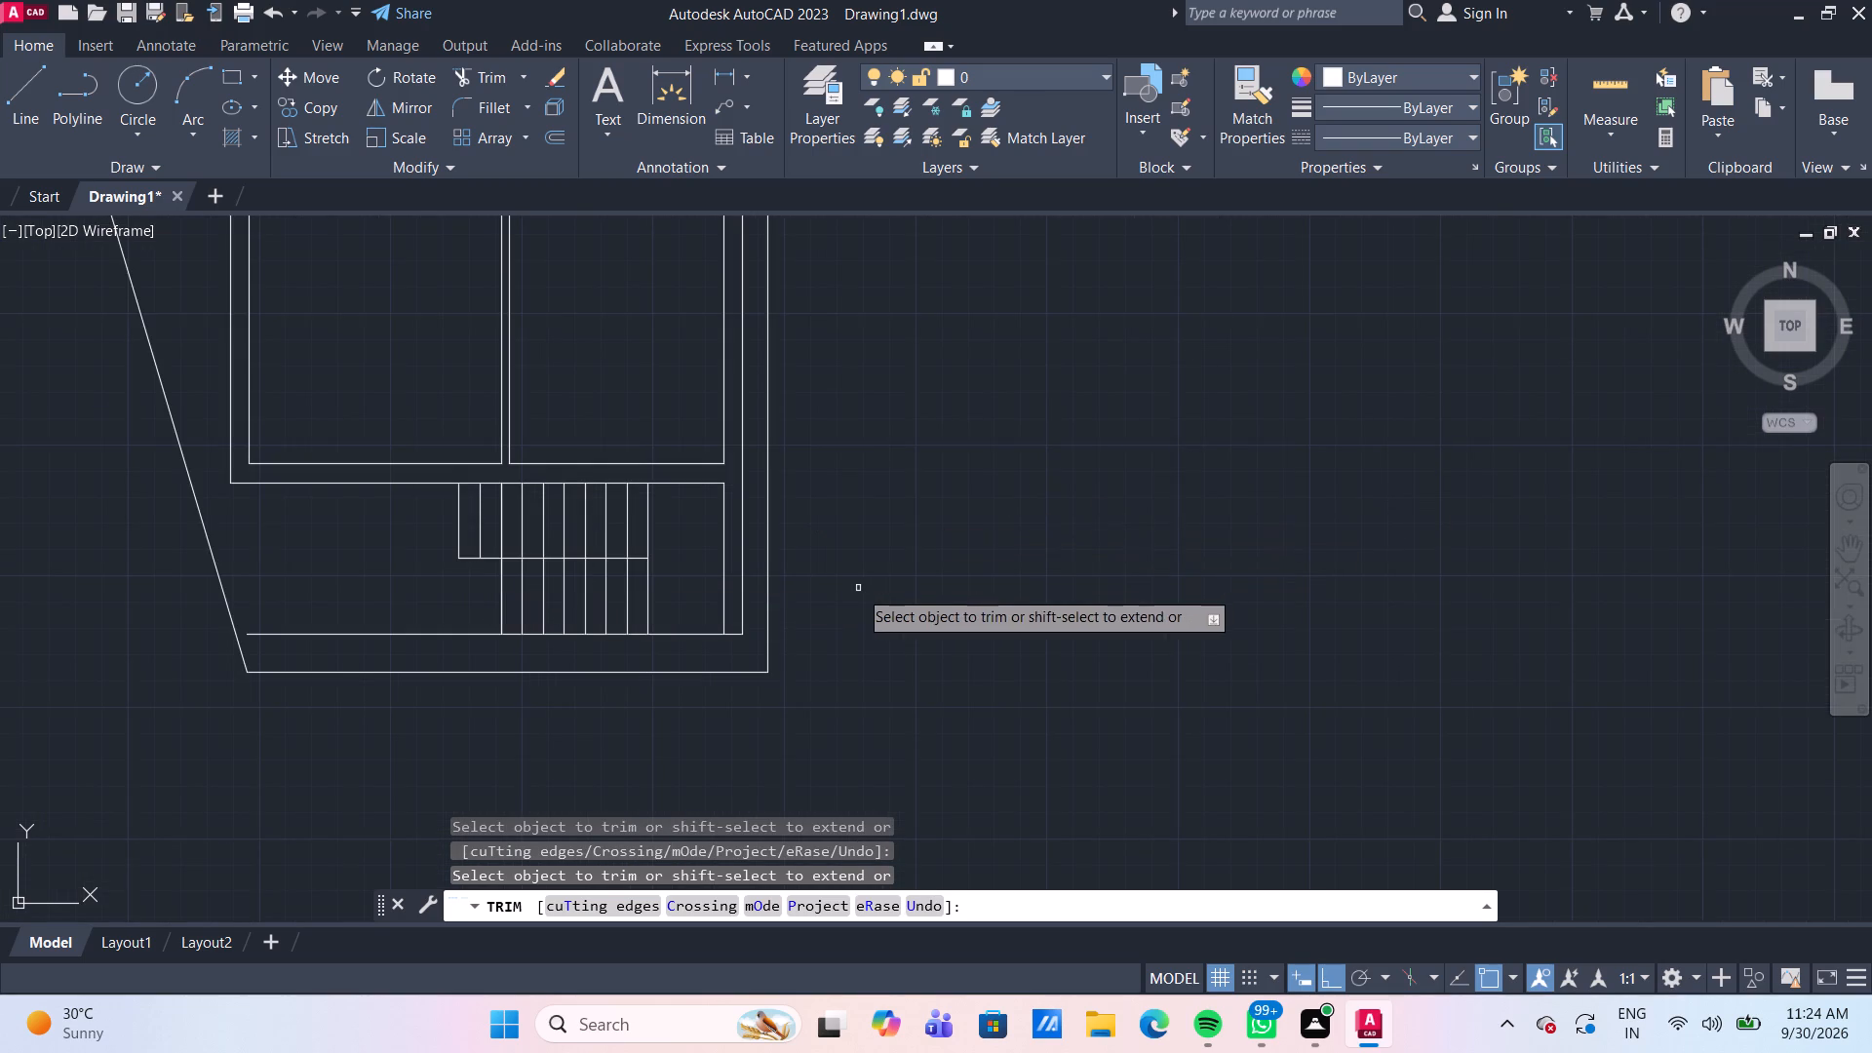
scroll(848, 589, "up", 1)
middle_click_drag(762, 604, 877, 547)
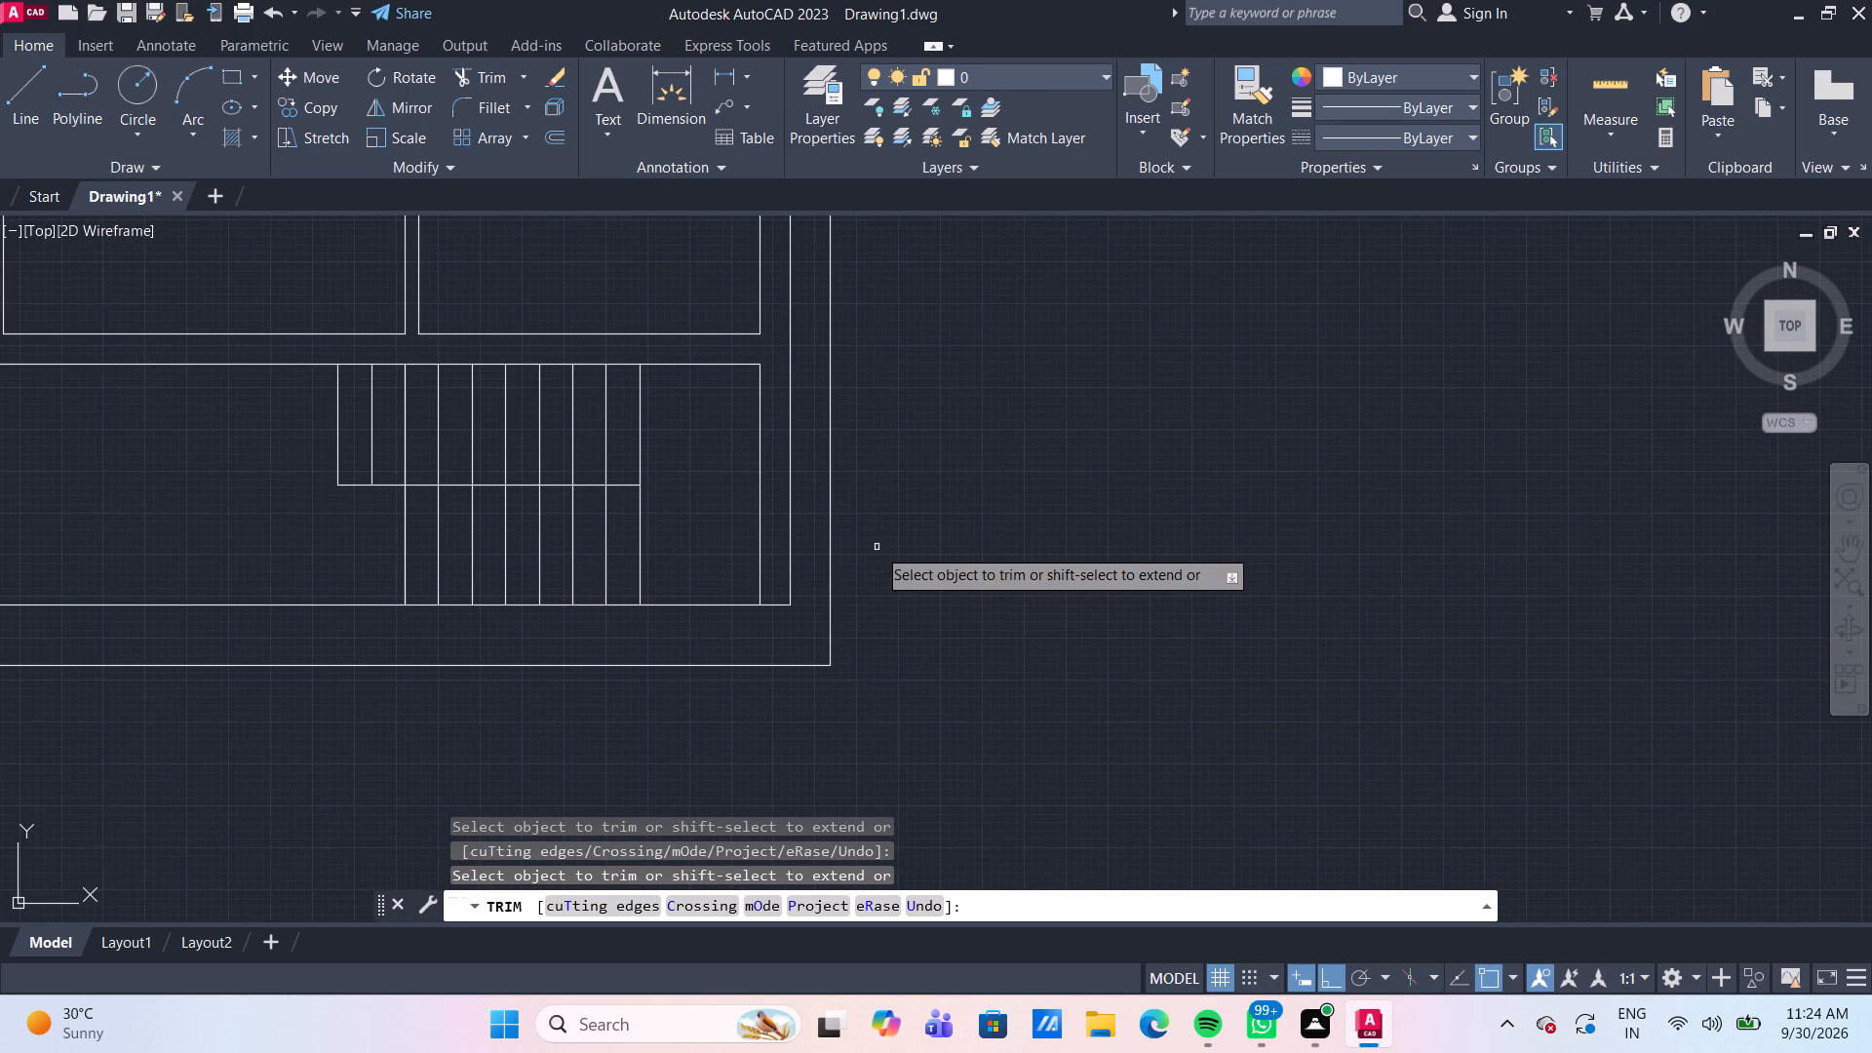
key("Escape")
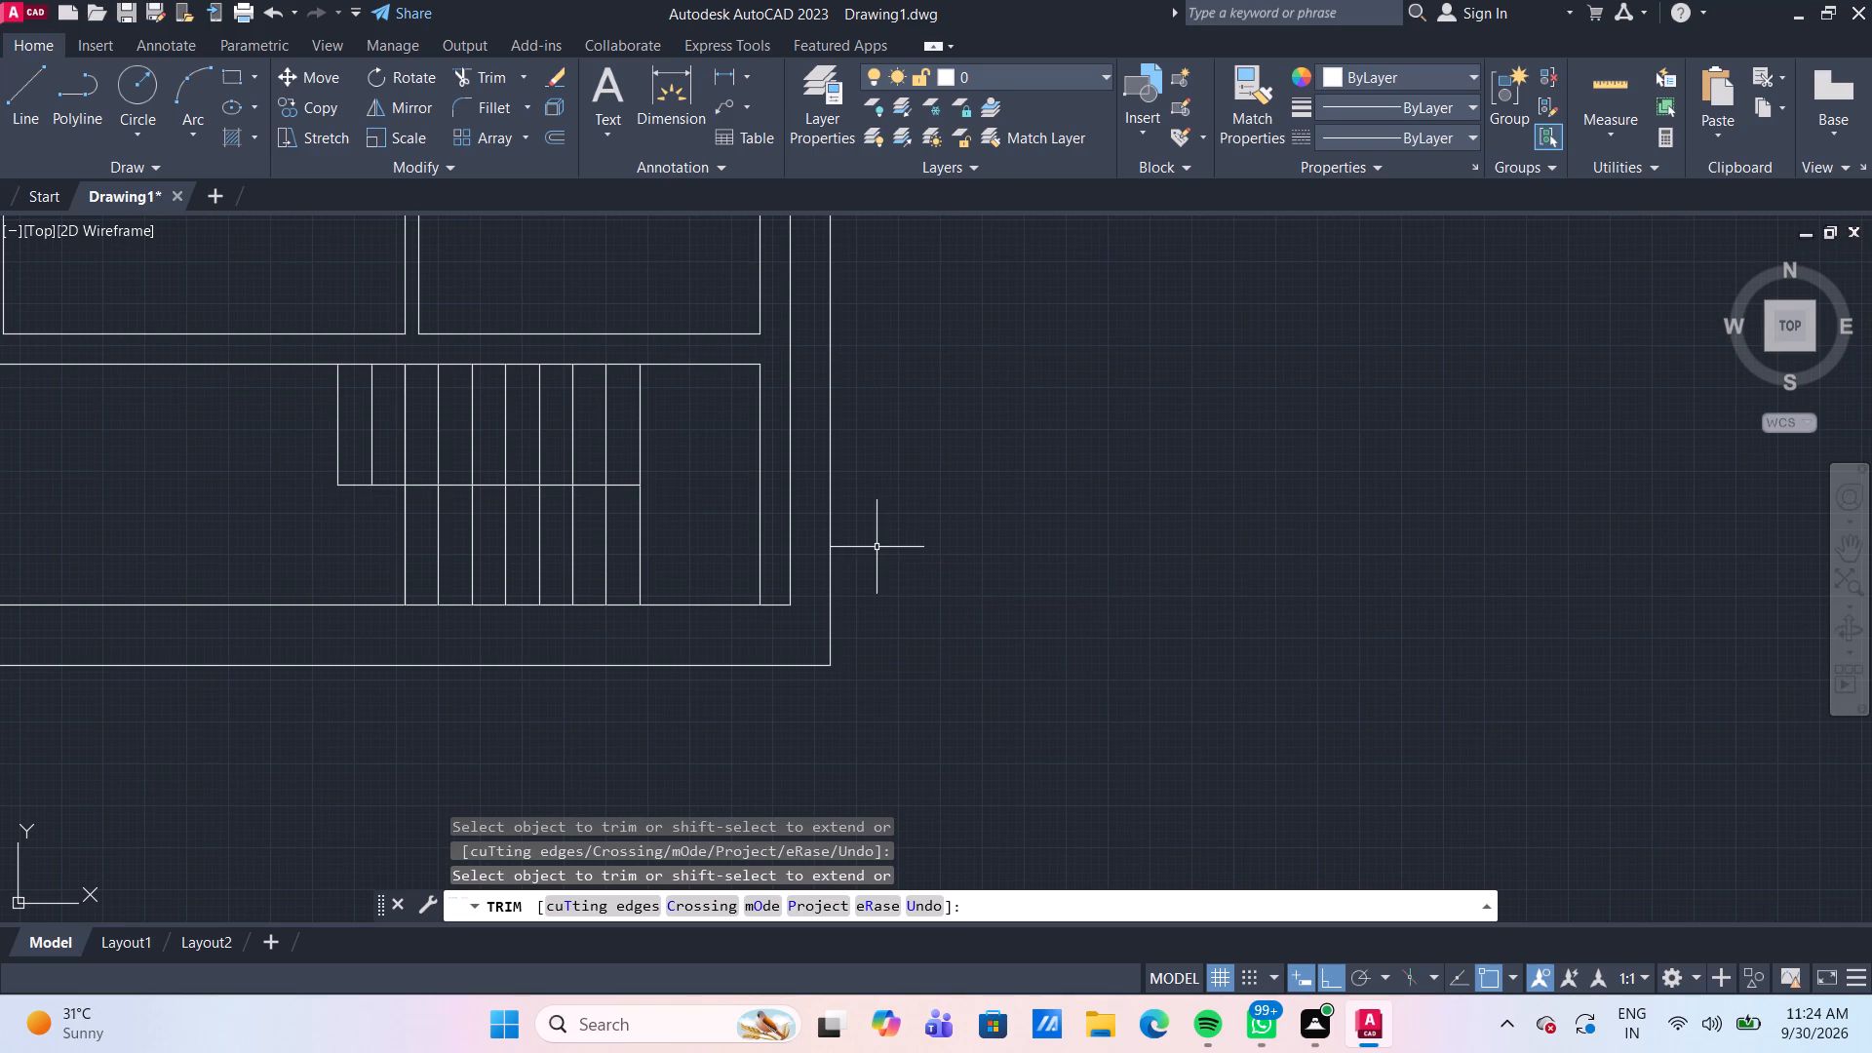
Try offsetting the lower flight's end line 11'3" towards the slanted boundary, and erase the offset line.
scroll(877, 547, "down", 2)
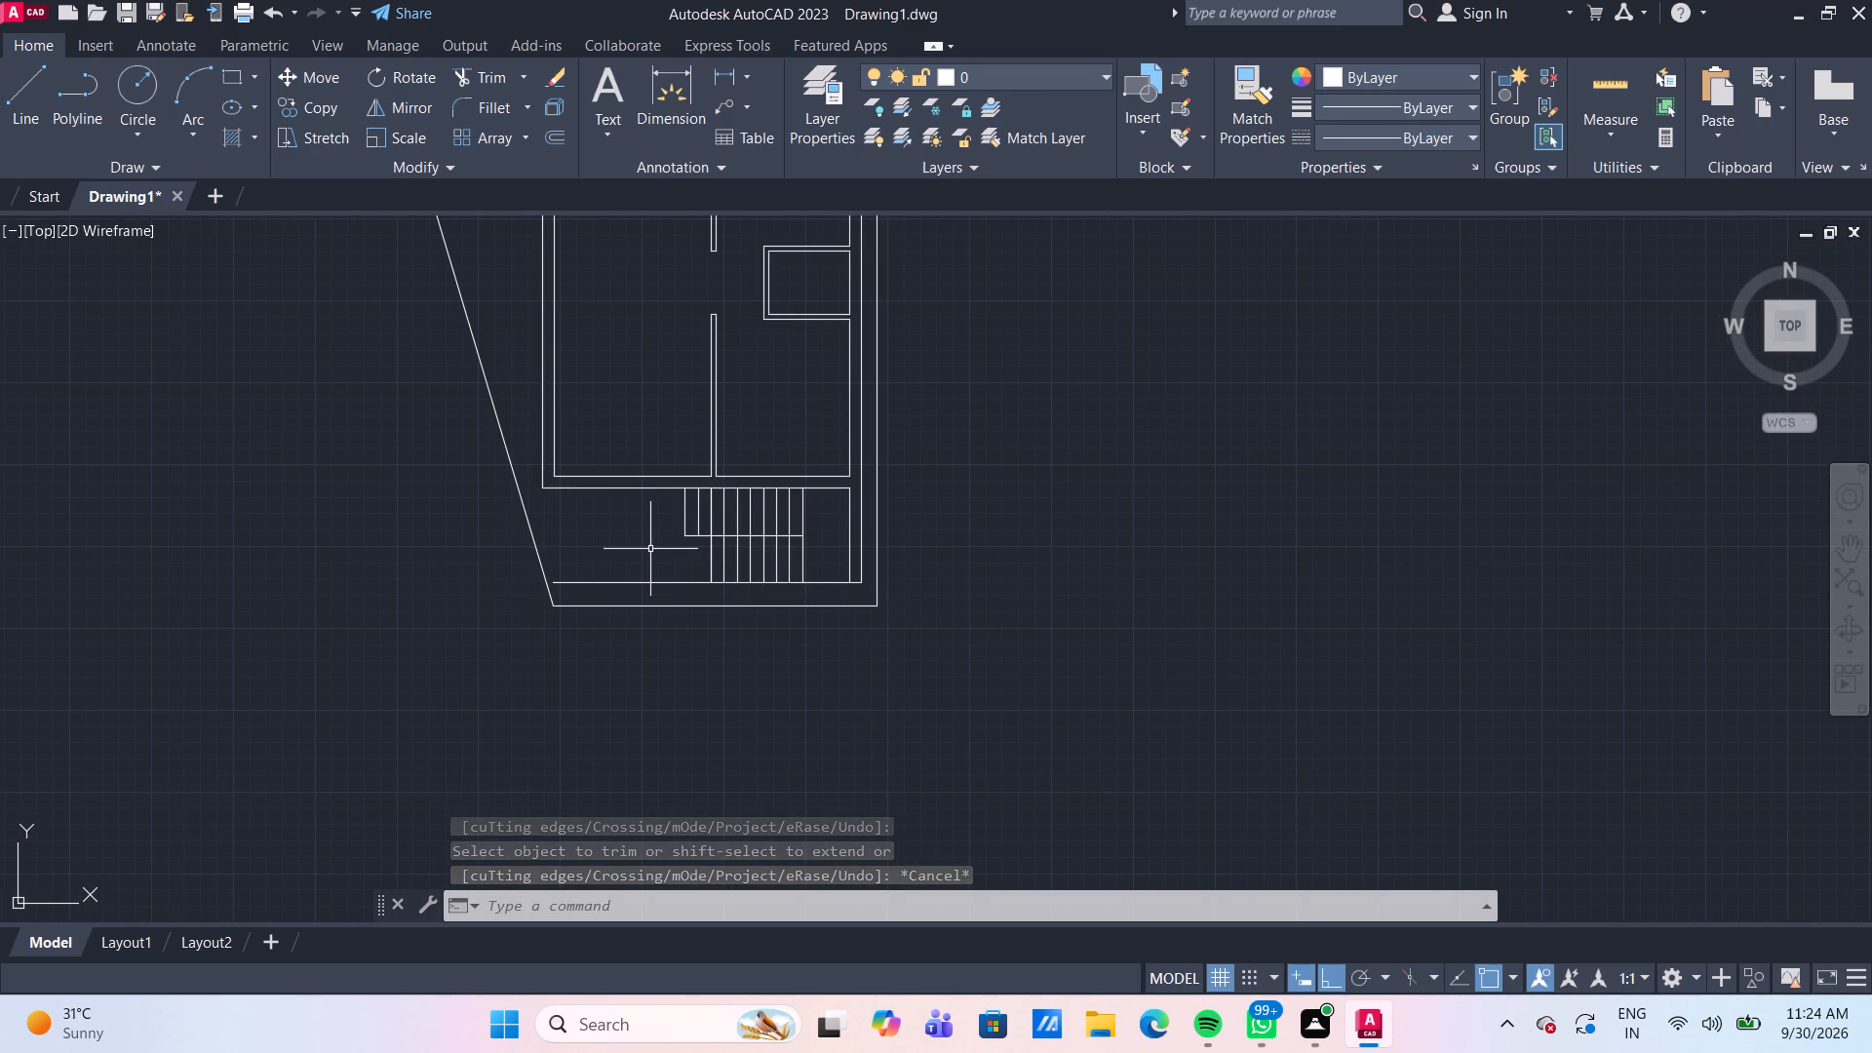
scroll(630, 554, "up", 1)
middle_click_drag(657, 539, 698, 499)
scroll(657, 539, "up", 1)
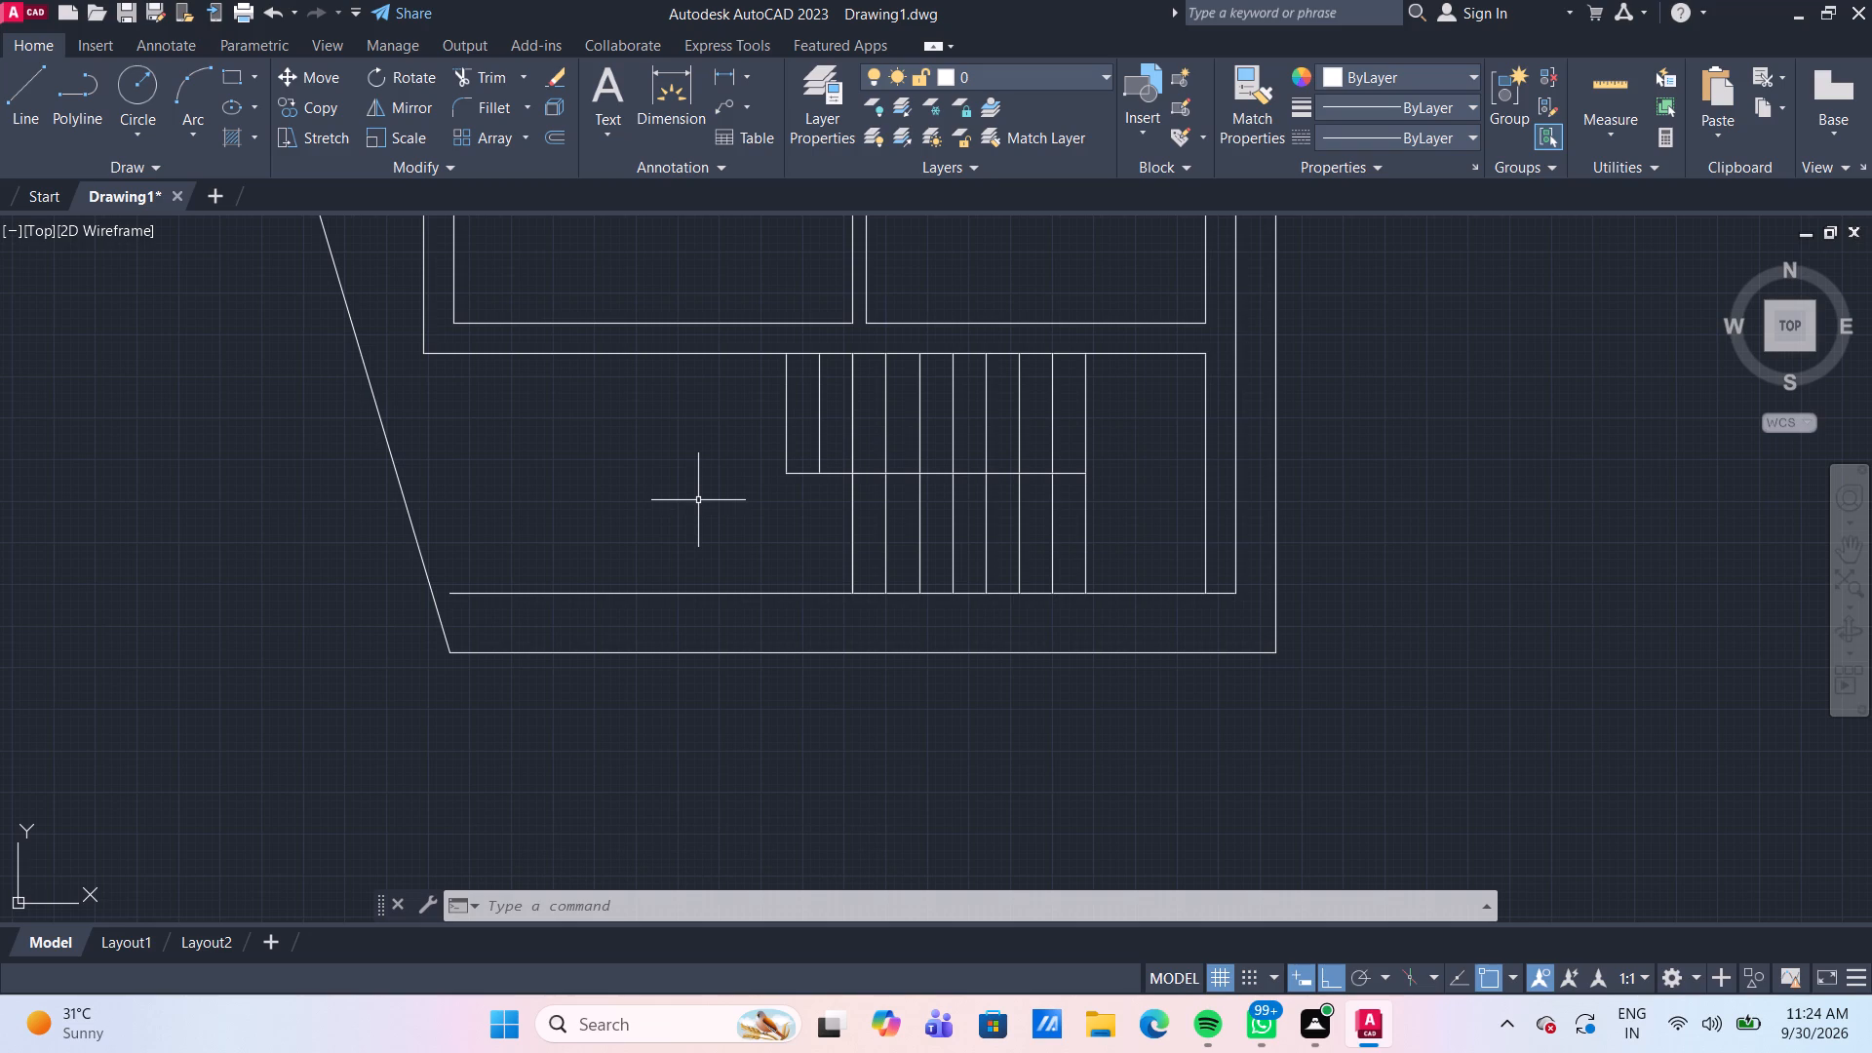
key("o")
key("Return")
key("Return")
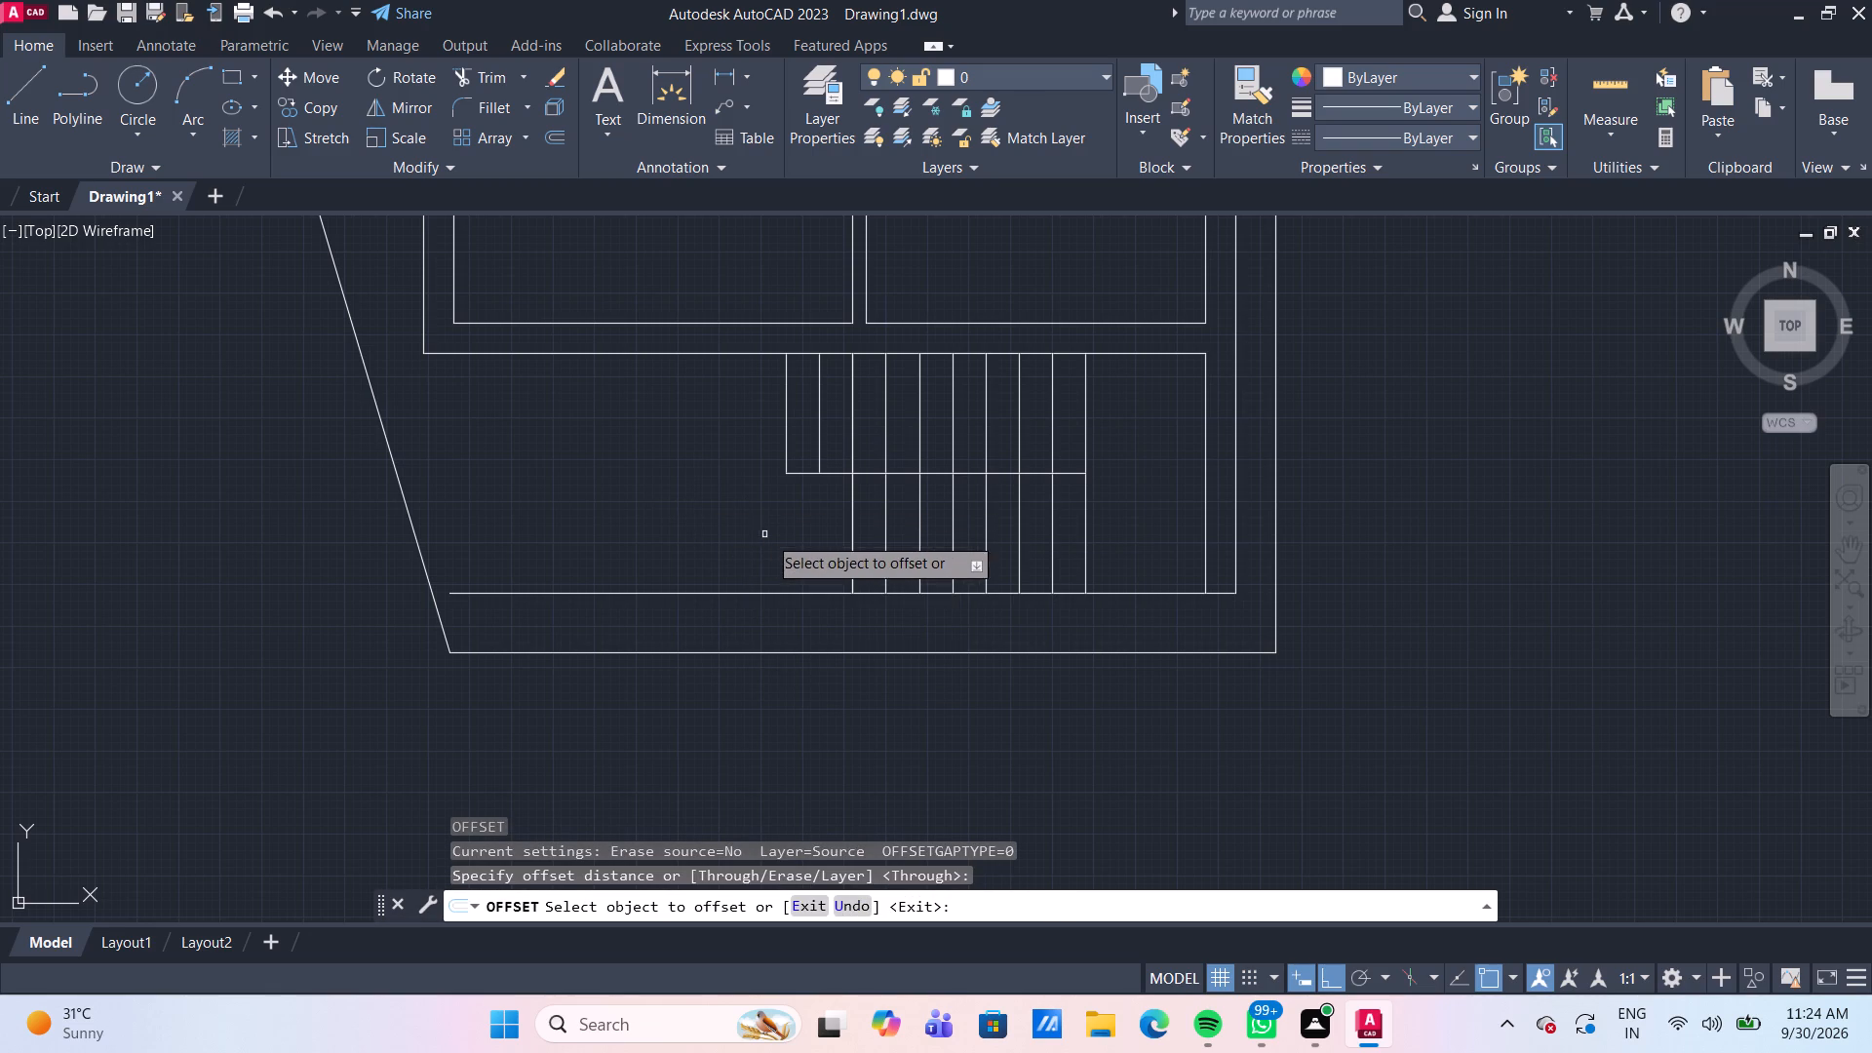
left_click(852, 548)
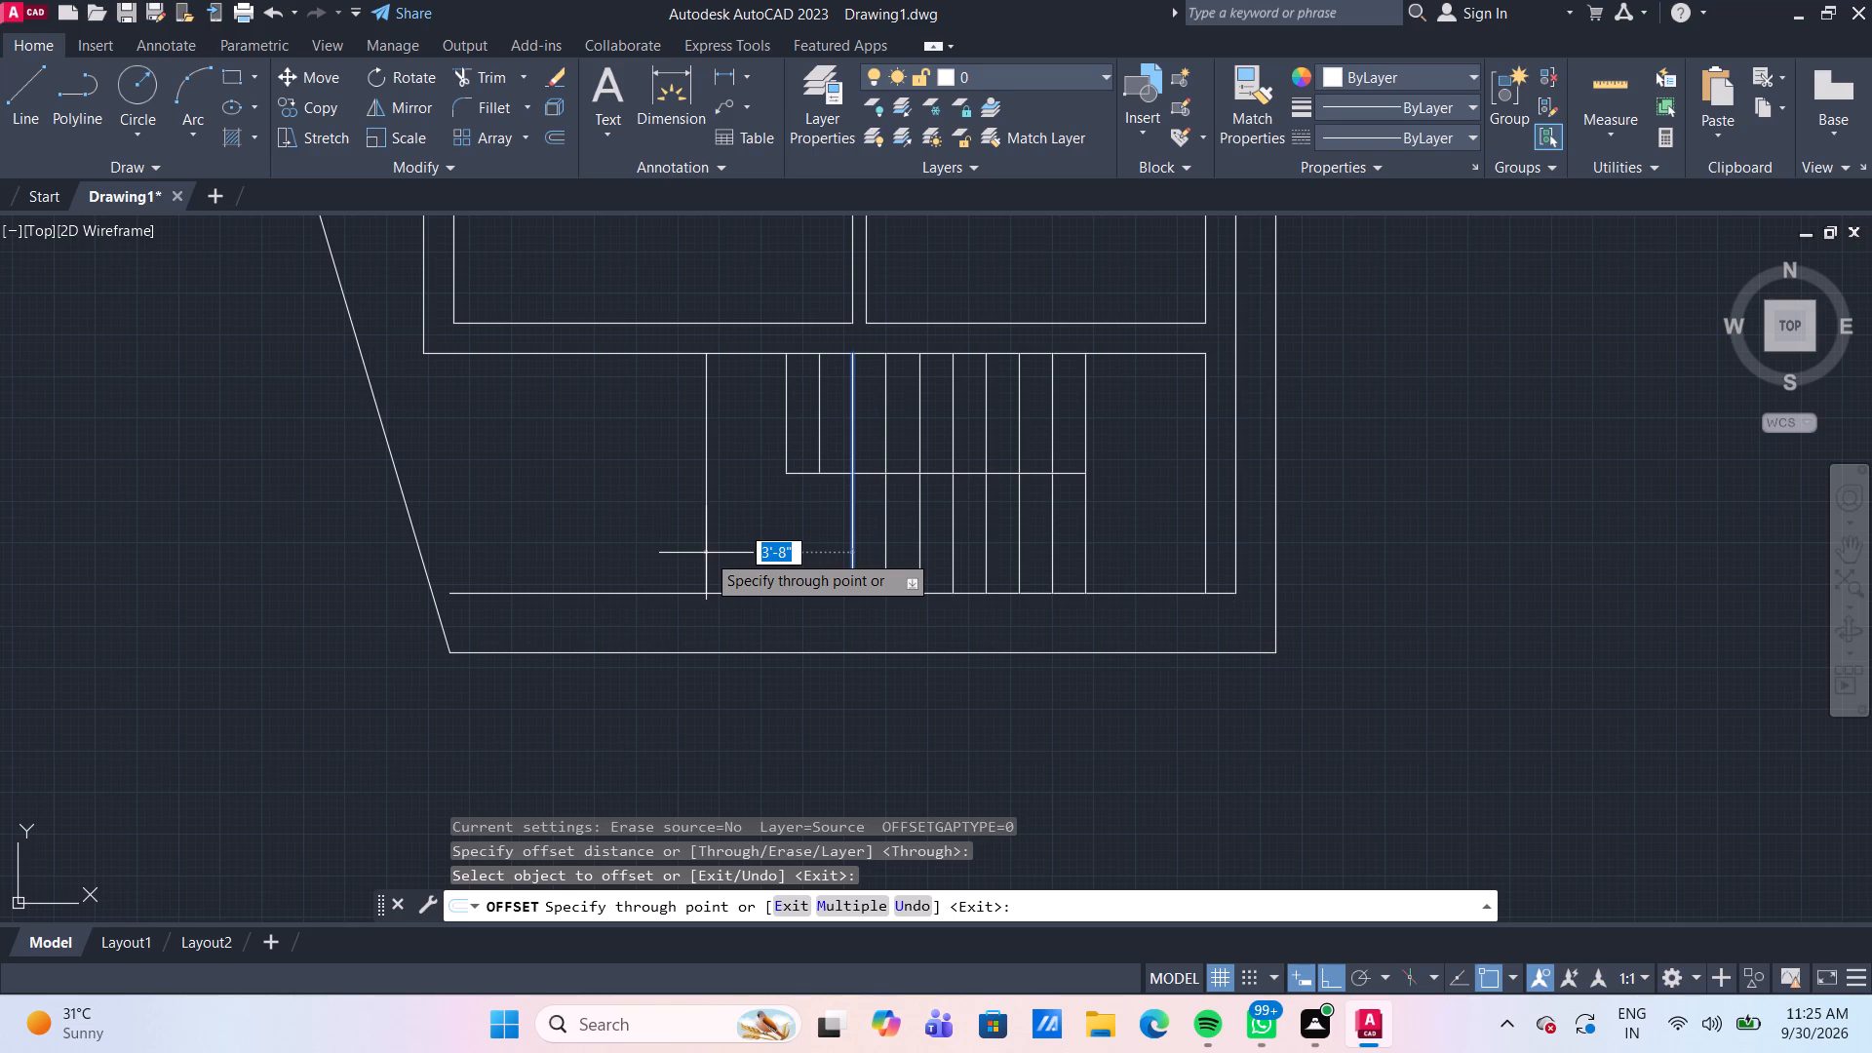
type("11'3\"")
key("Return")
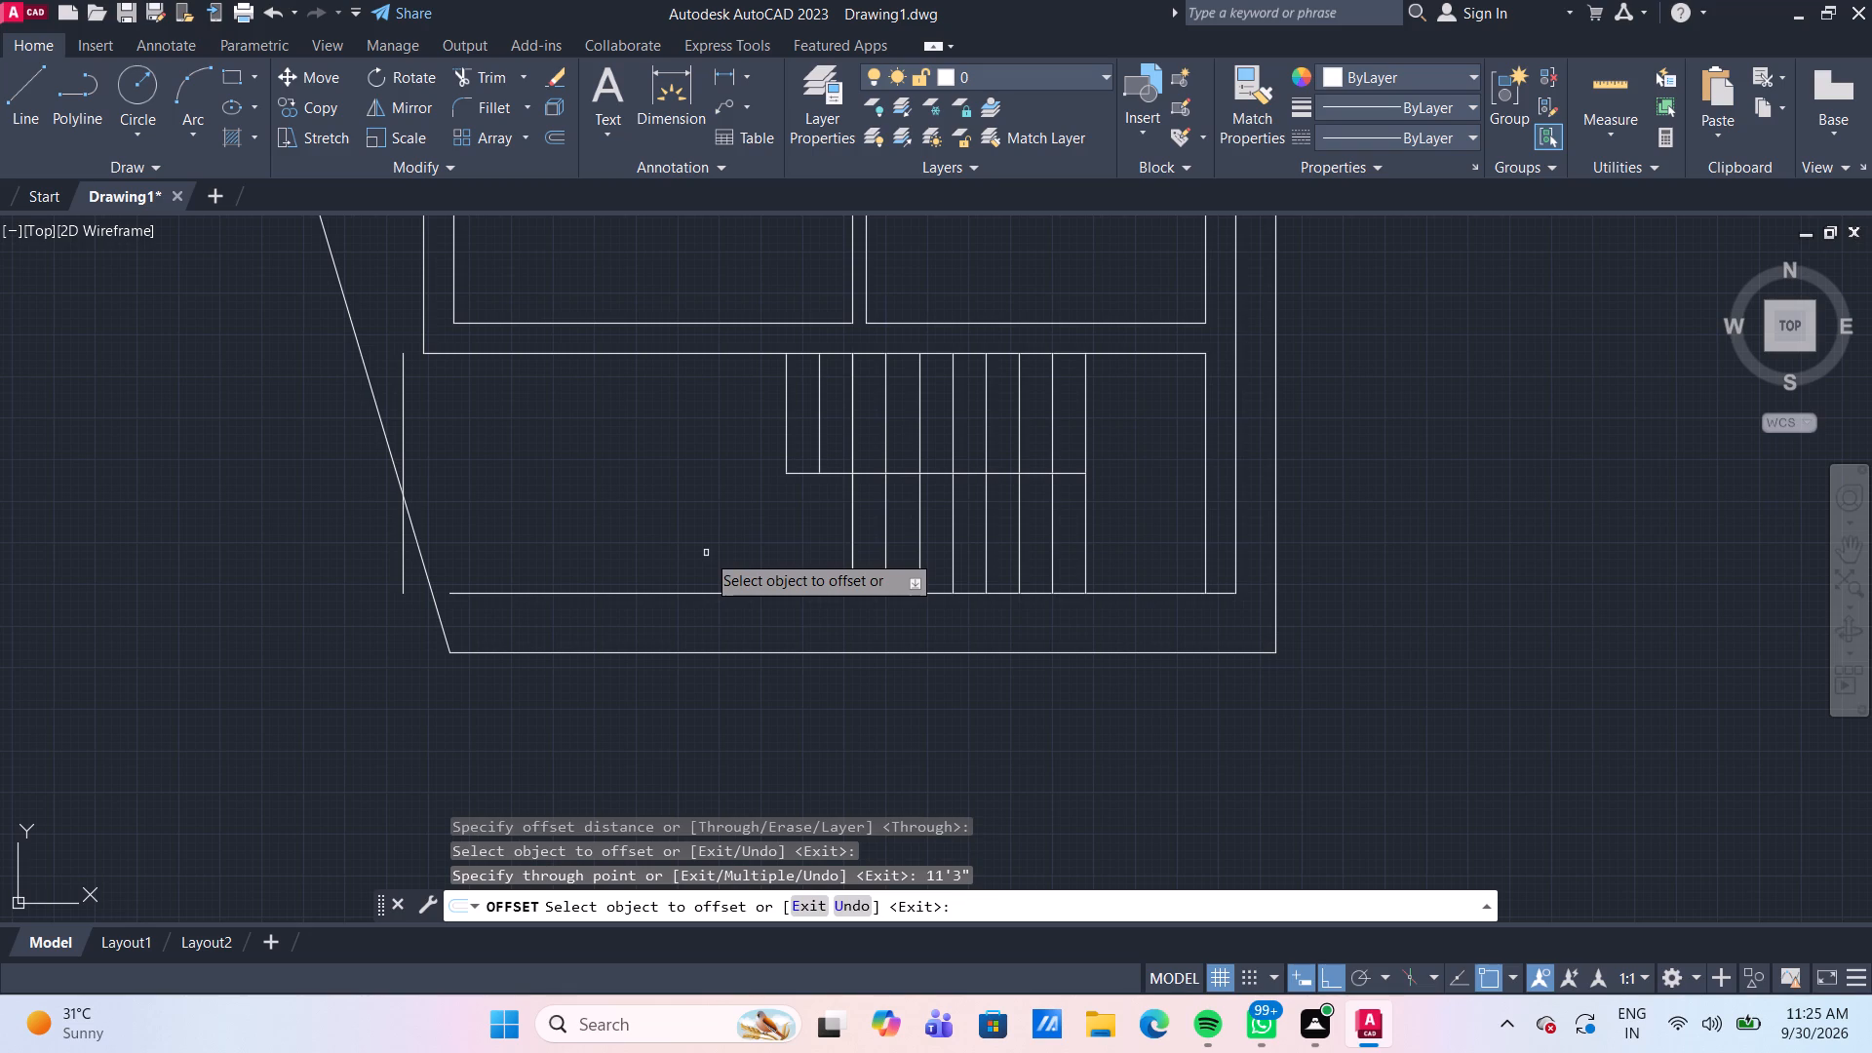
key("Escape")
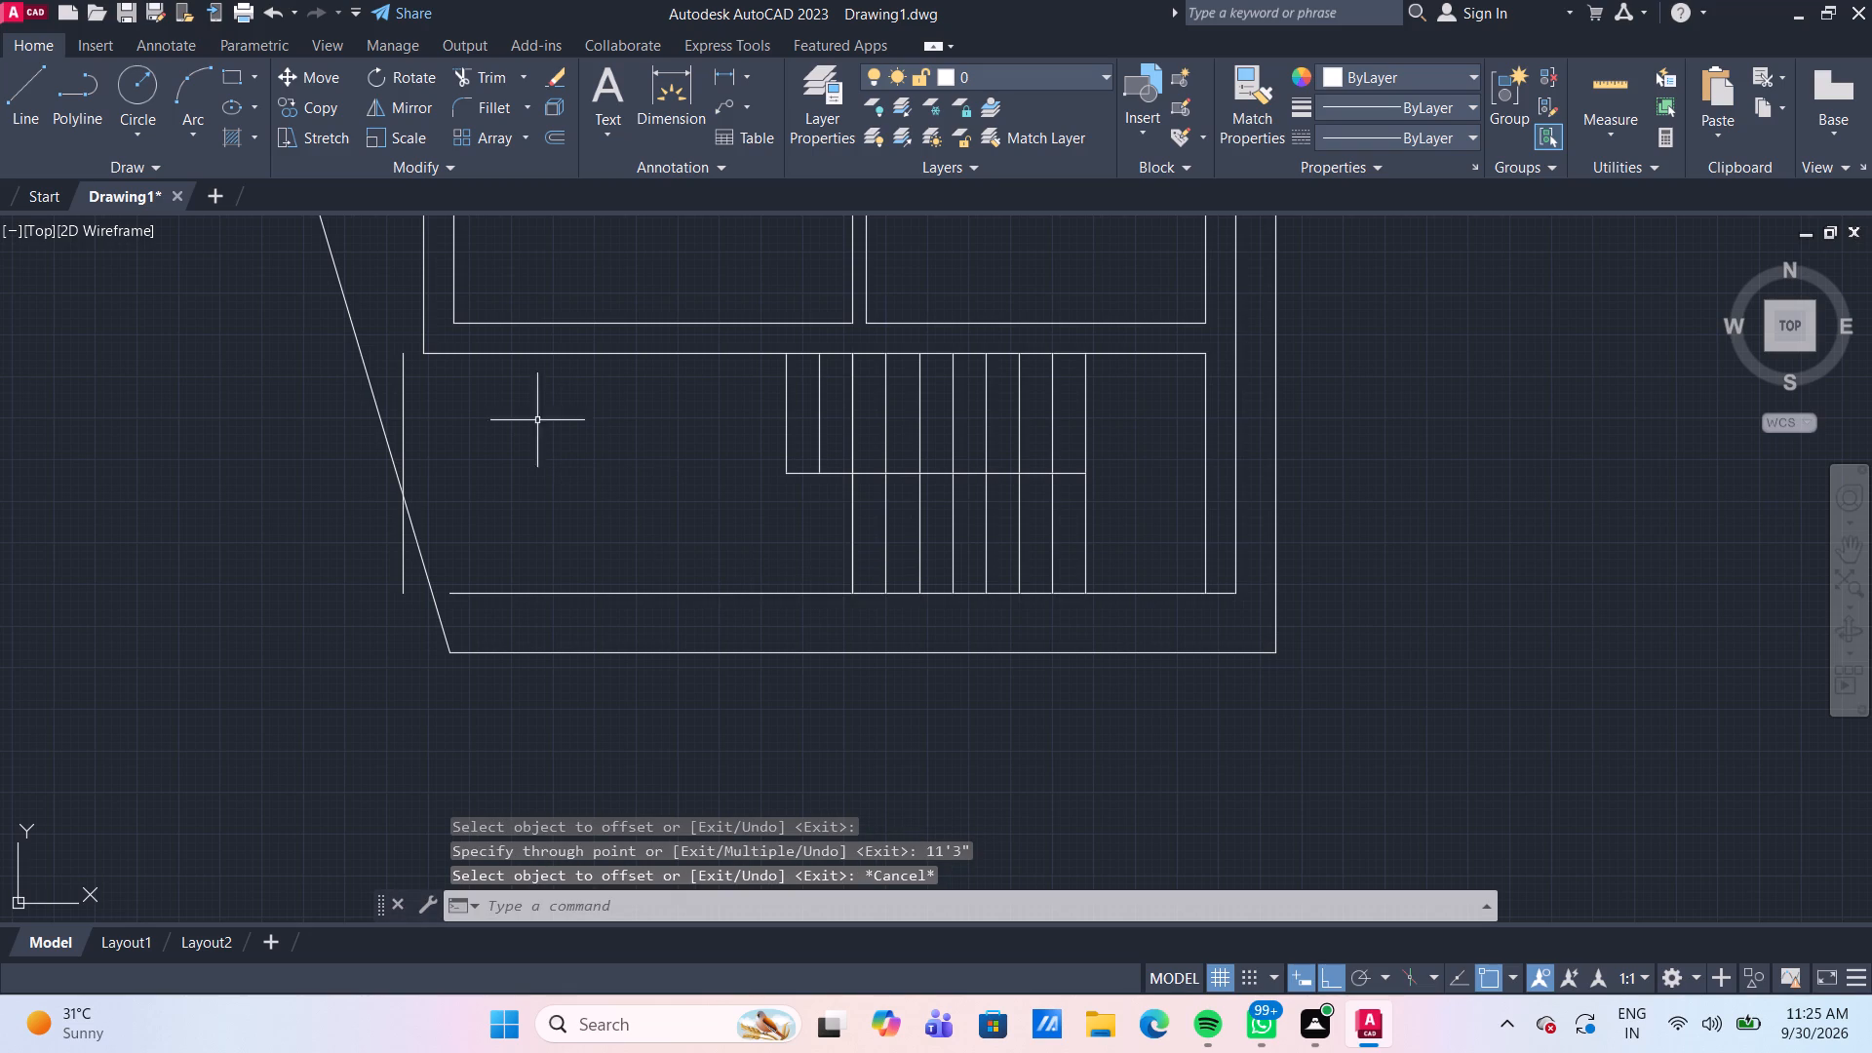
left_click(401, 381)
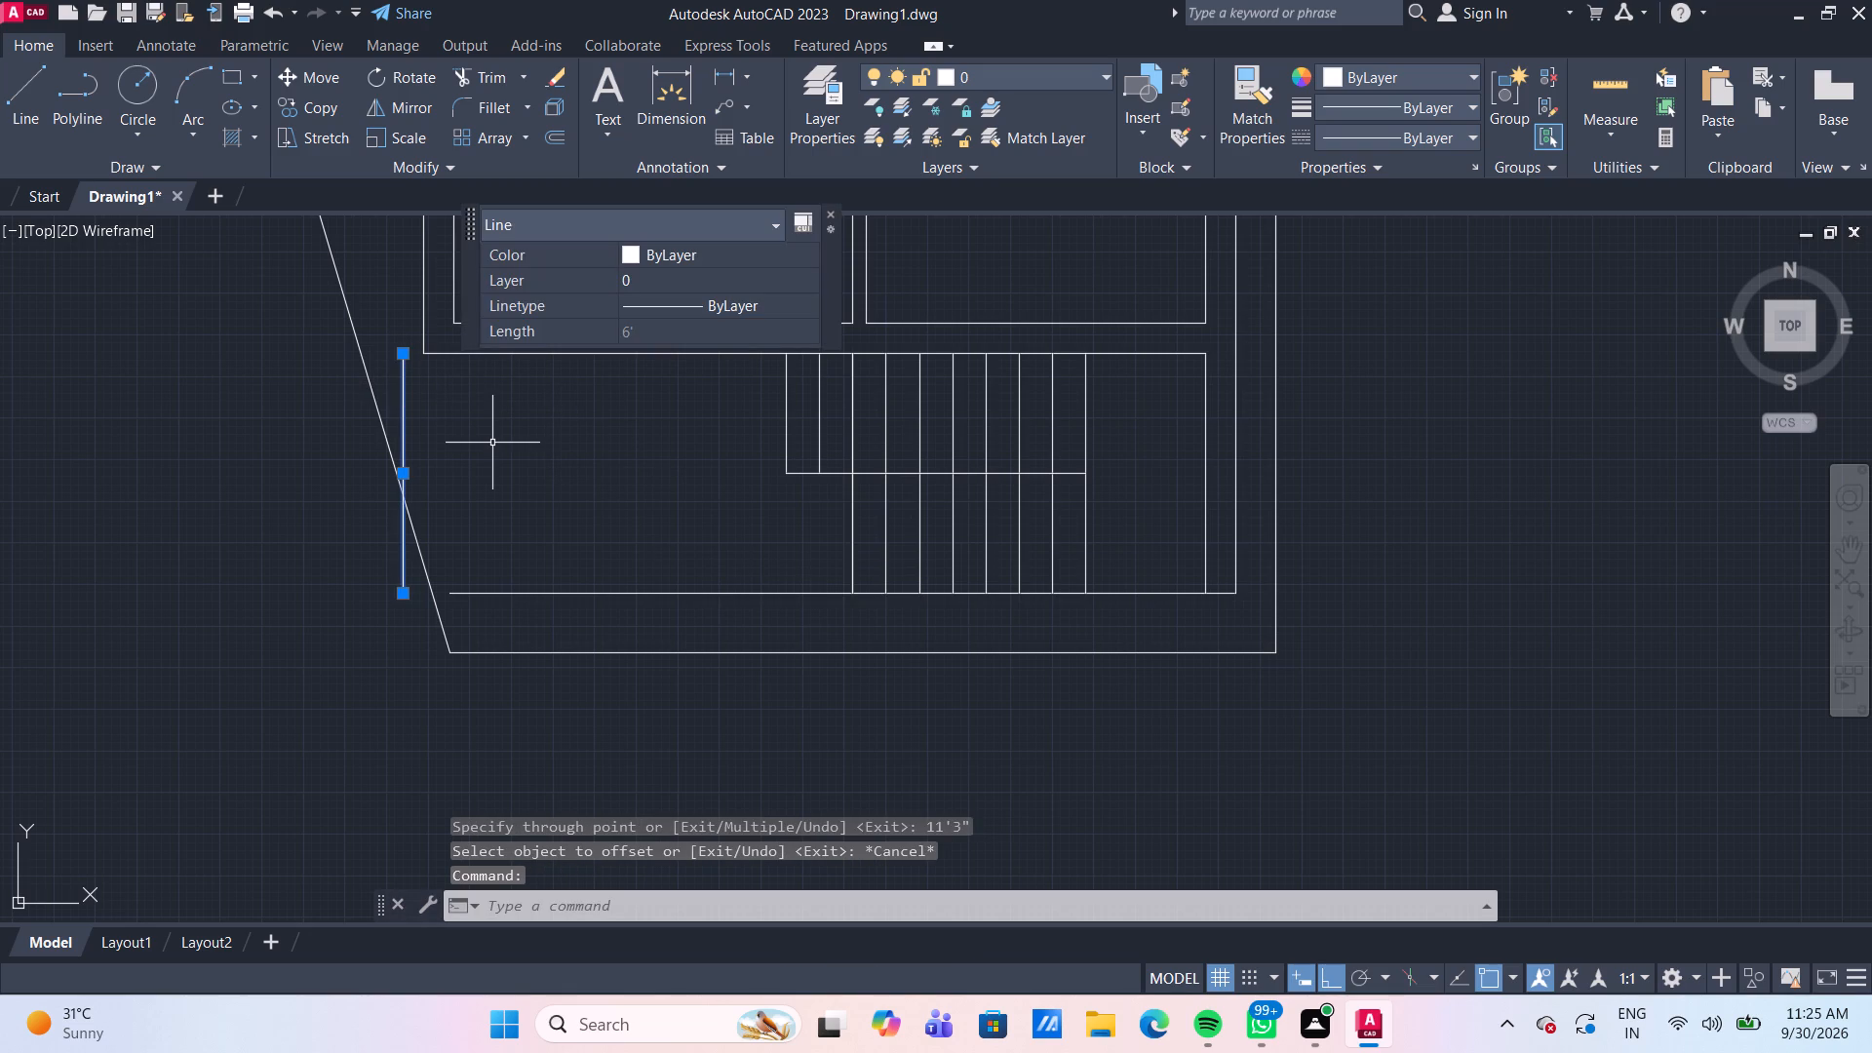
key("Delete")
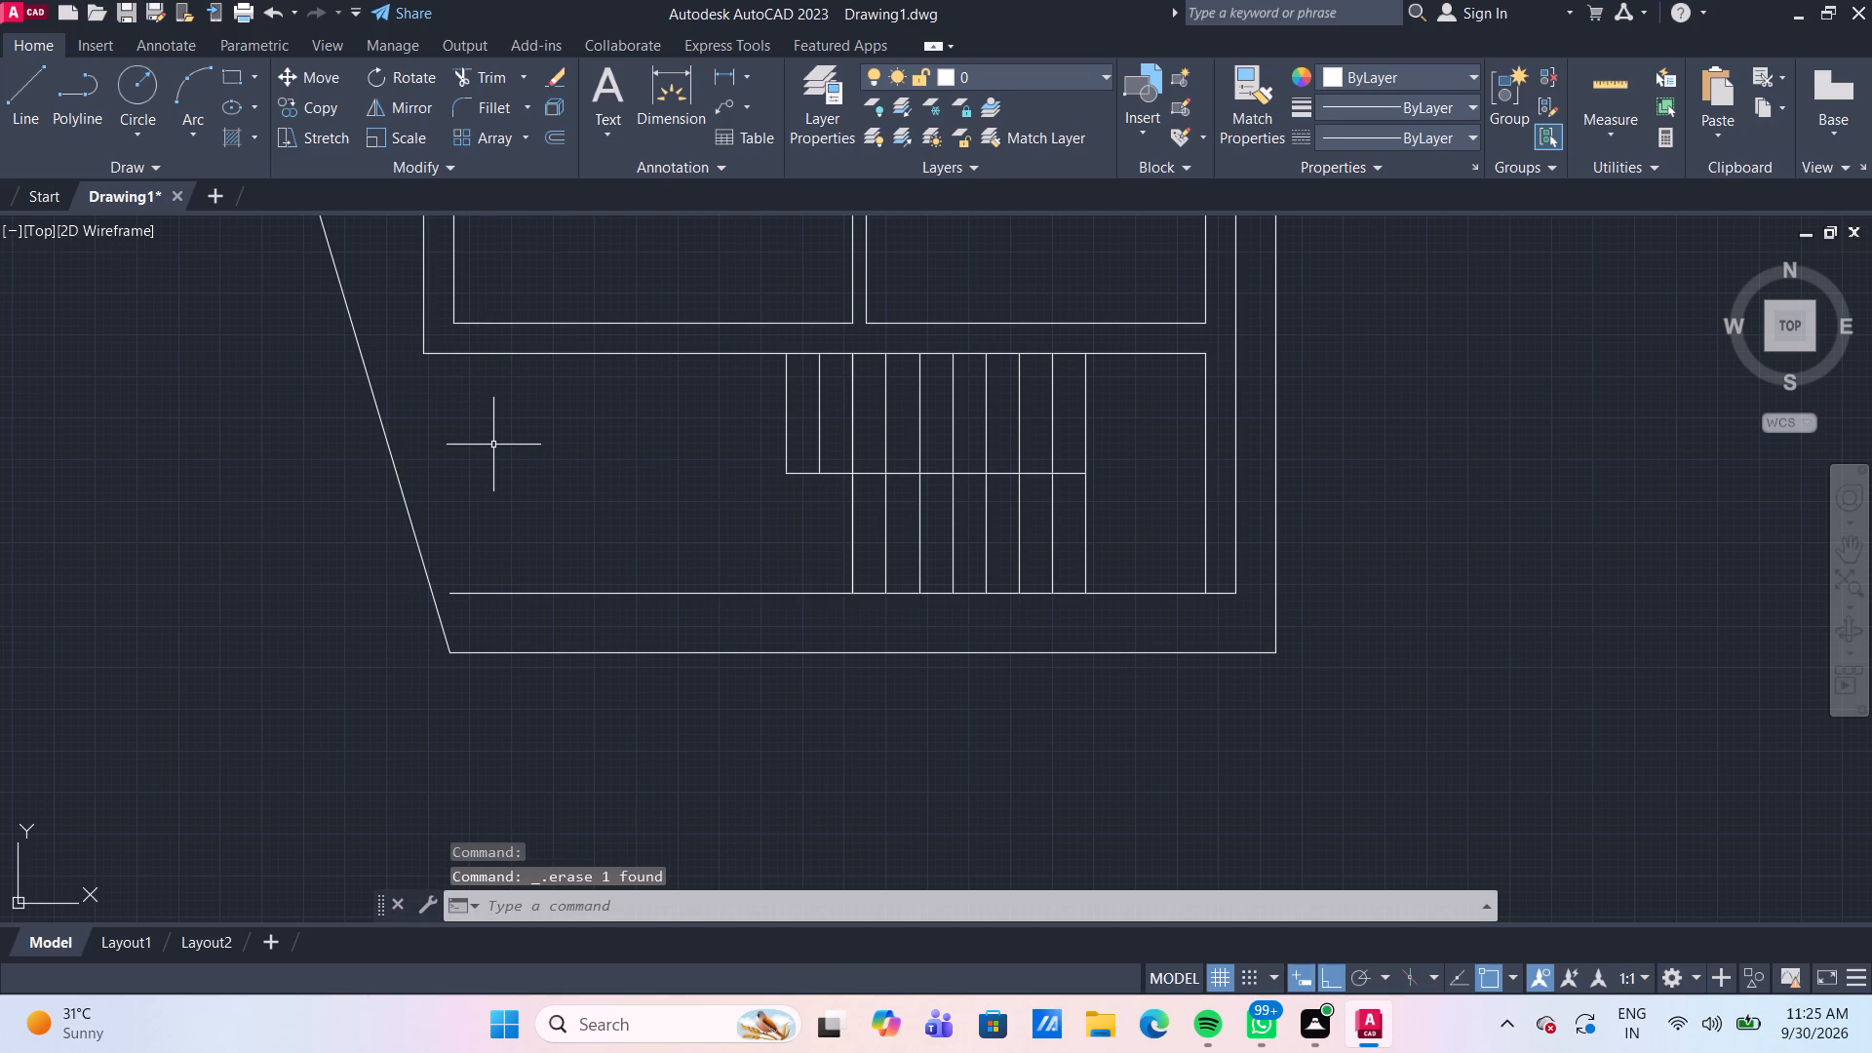
Start a dimension from the outer bottom corner of the room wall nearest the slanted boundary.
middle_click_drag(535, 459, 562, 472)
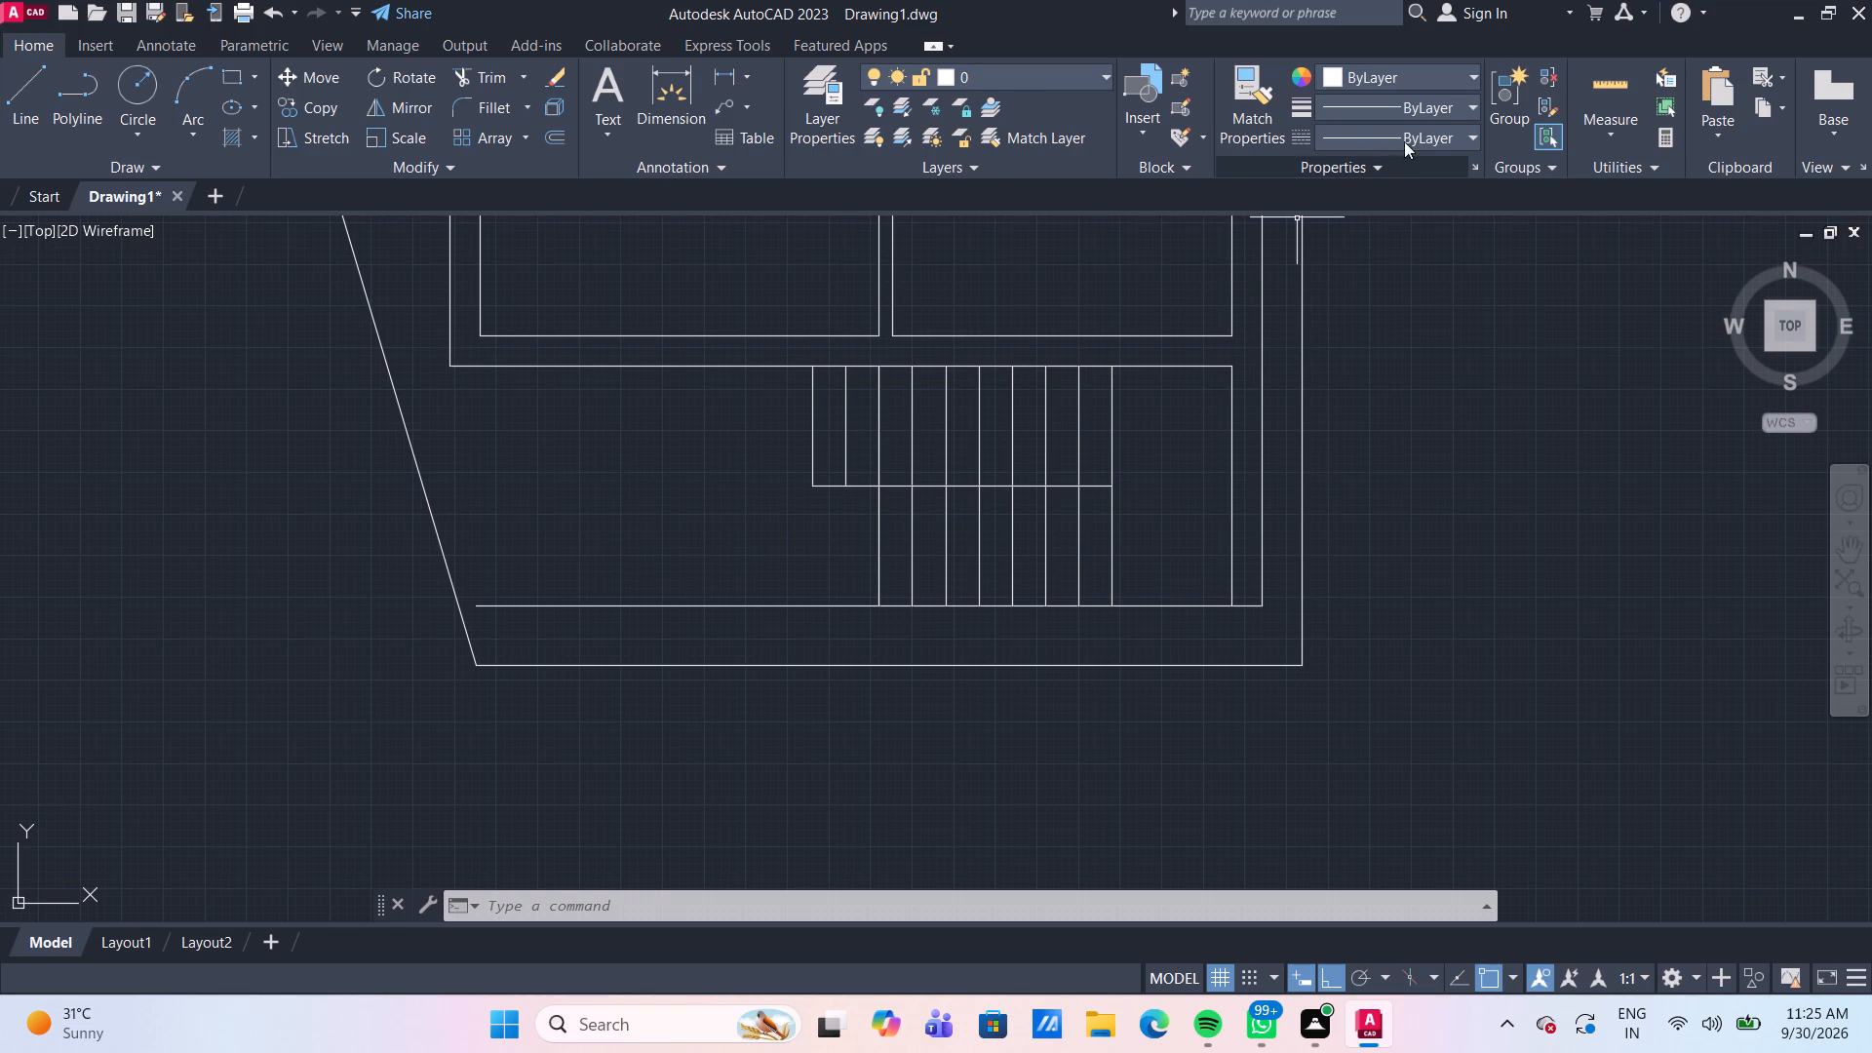
left_click(679, 87)
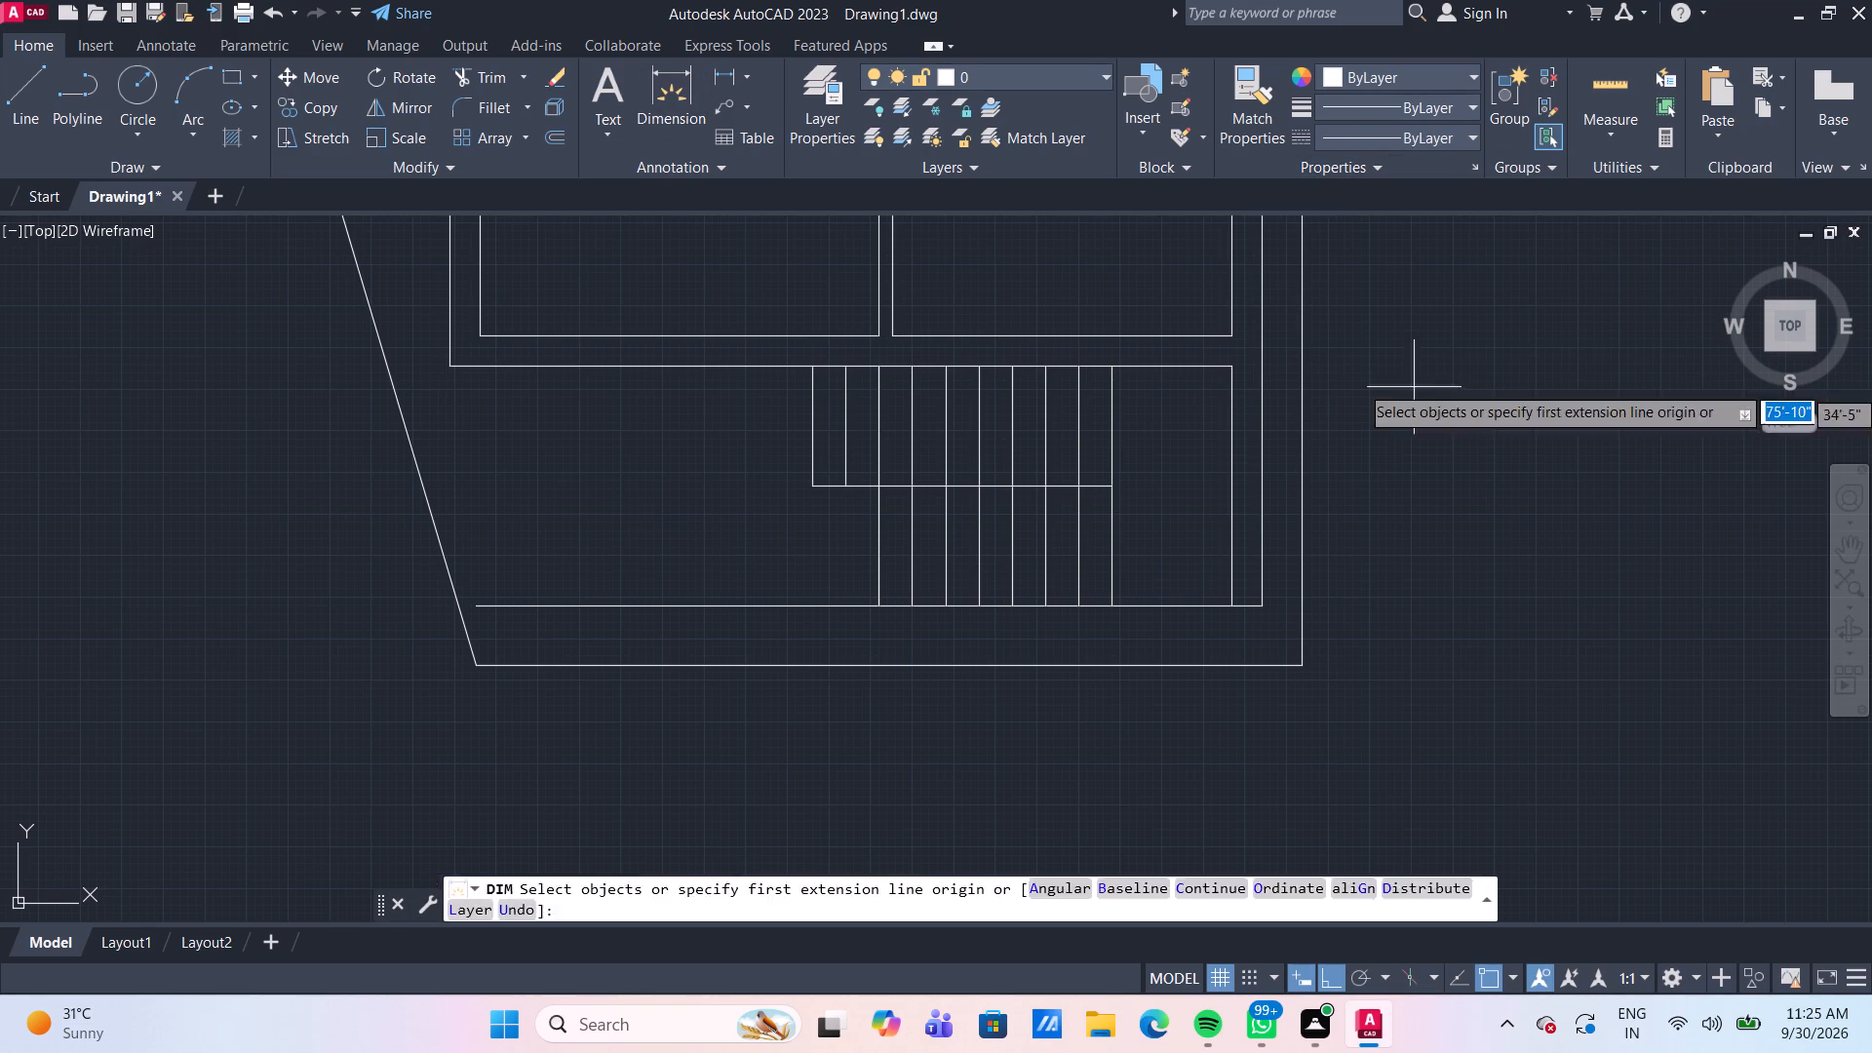
left_click(448, 363)
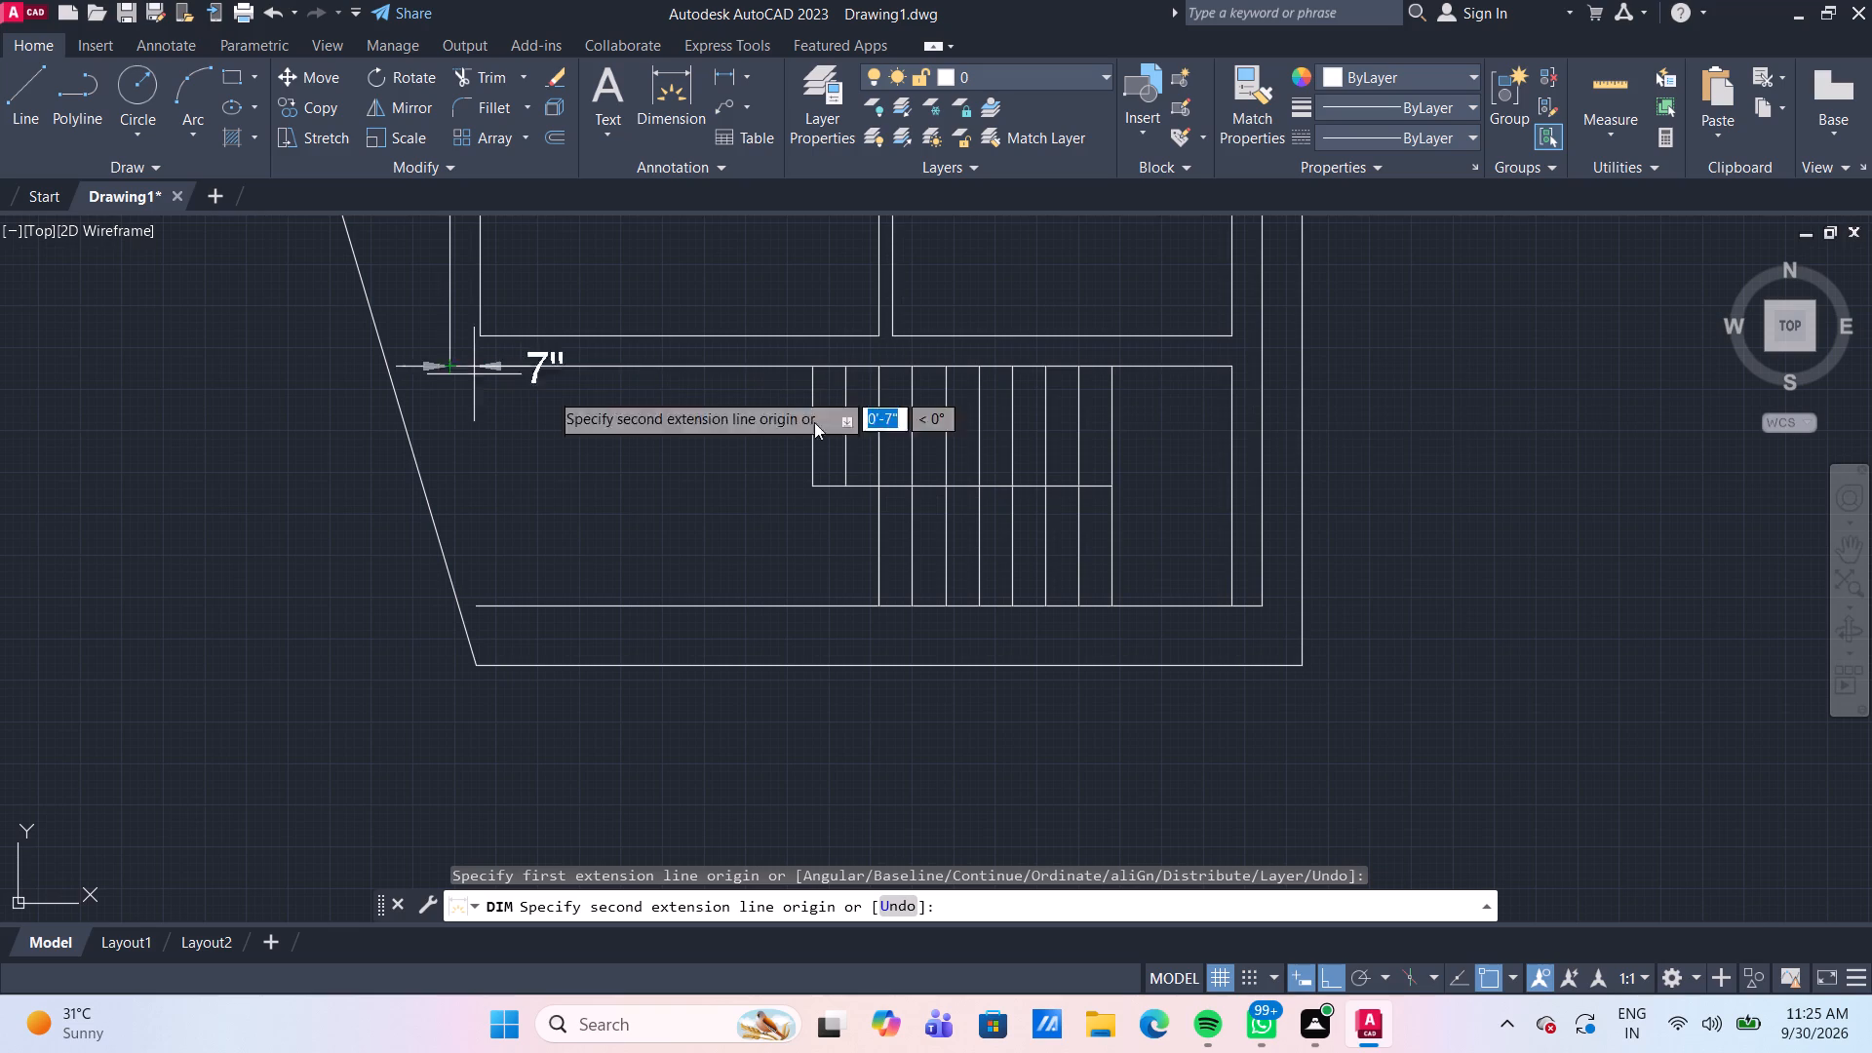
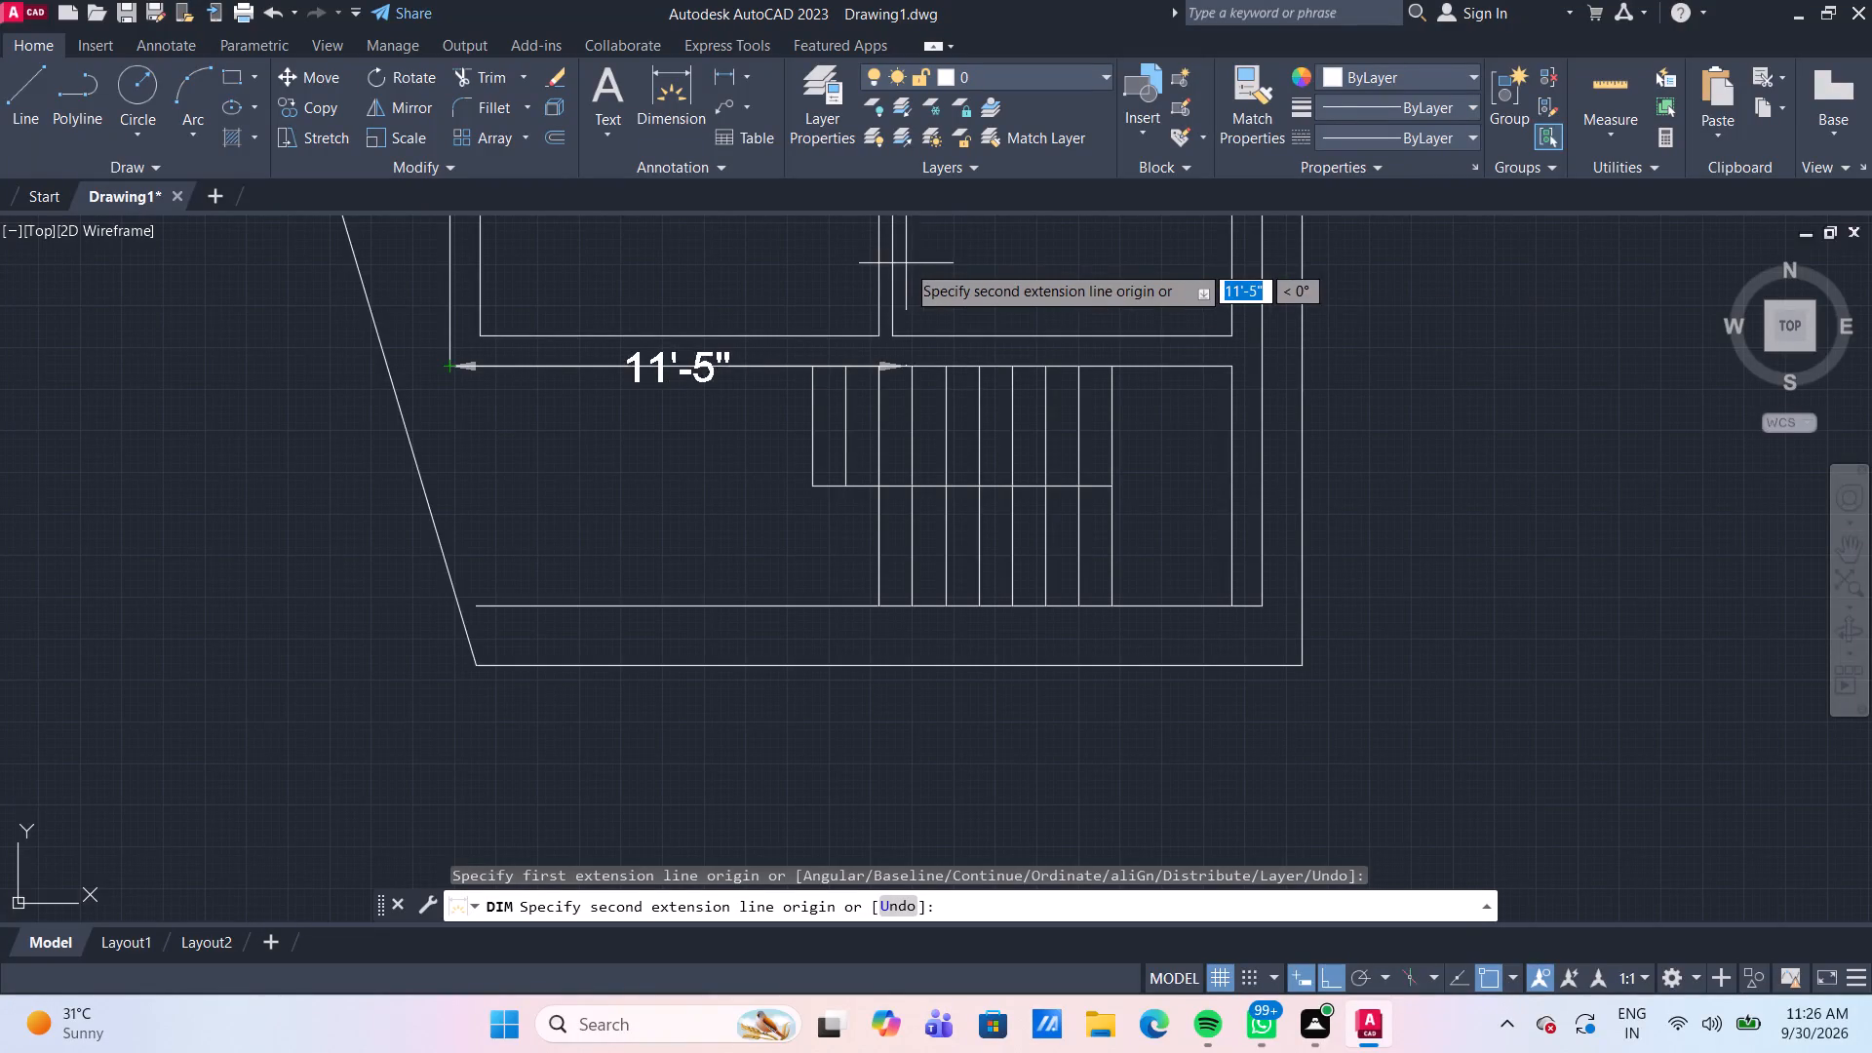
Measure the clear space in the bottom strip between the slanted boundary and the staircase.
key("Escape")
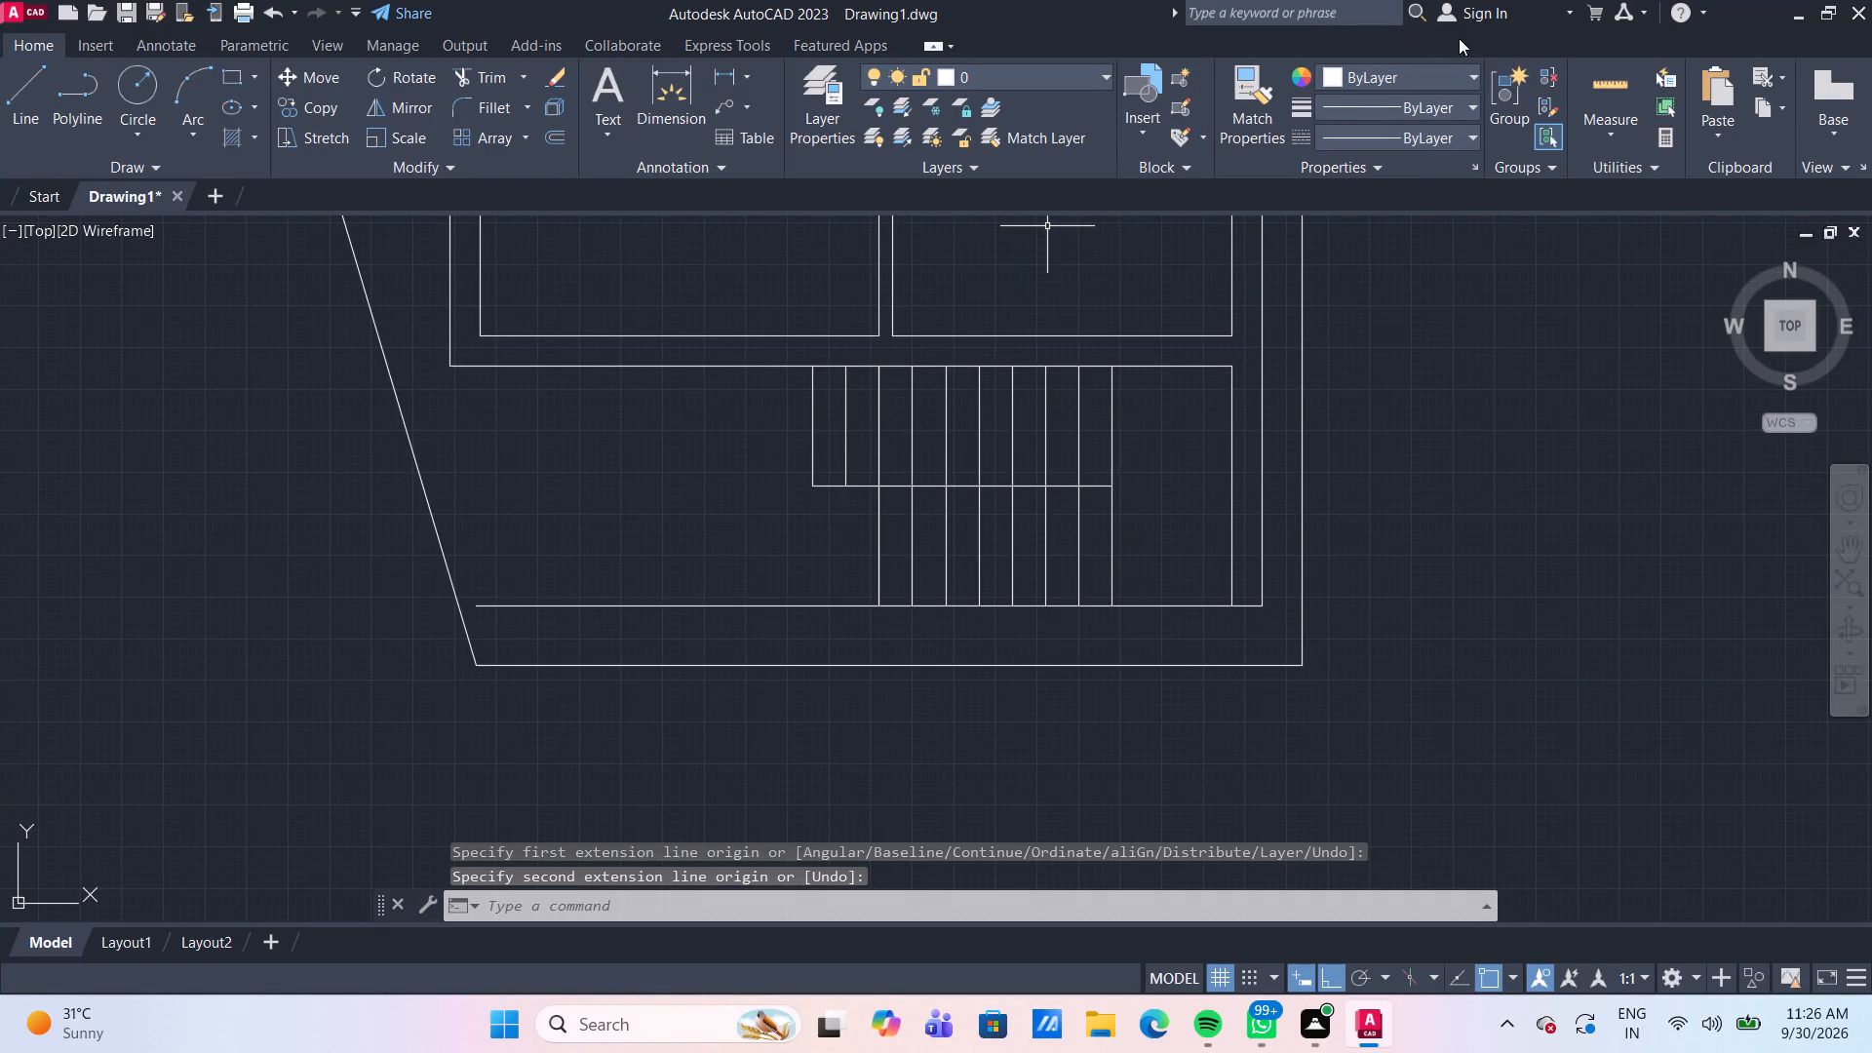
left_click(1597, 88)
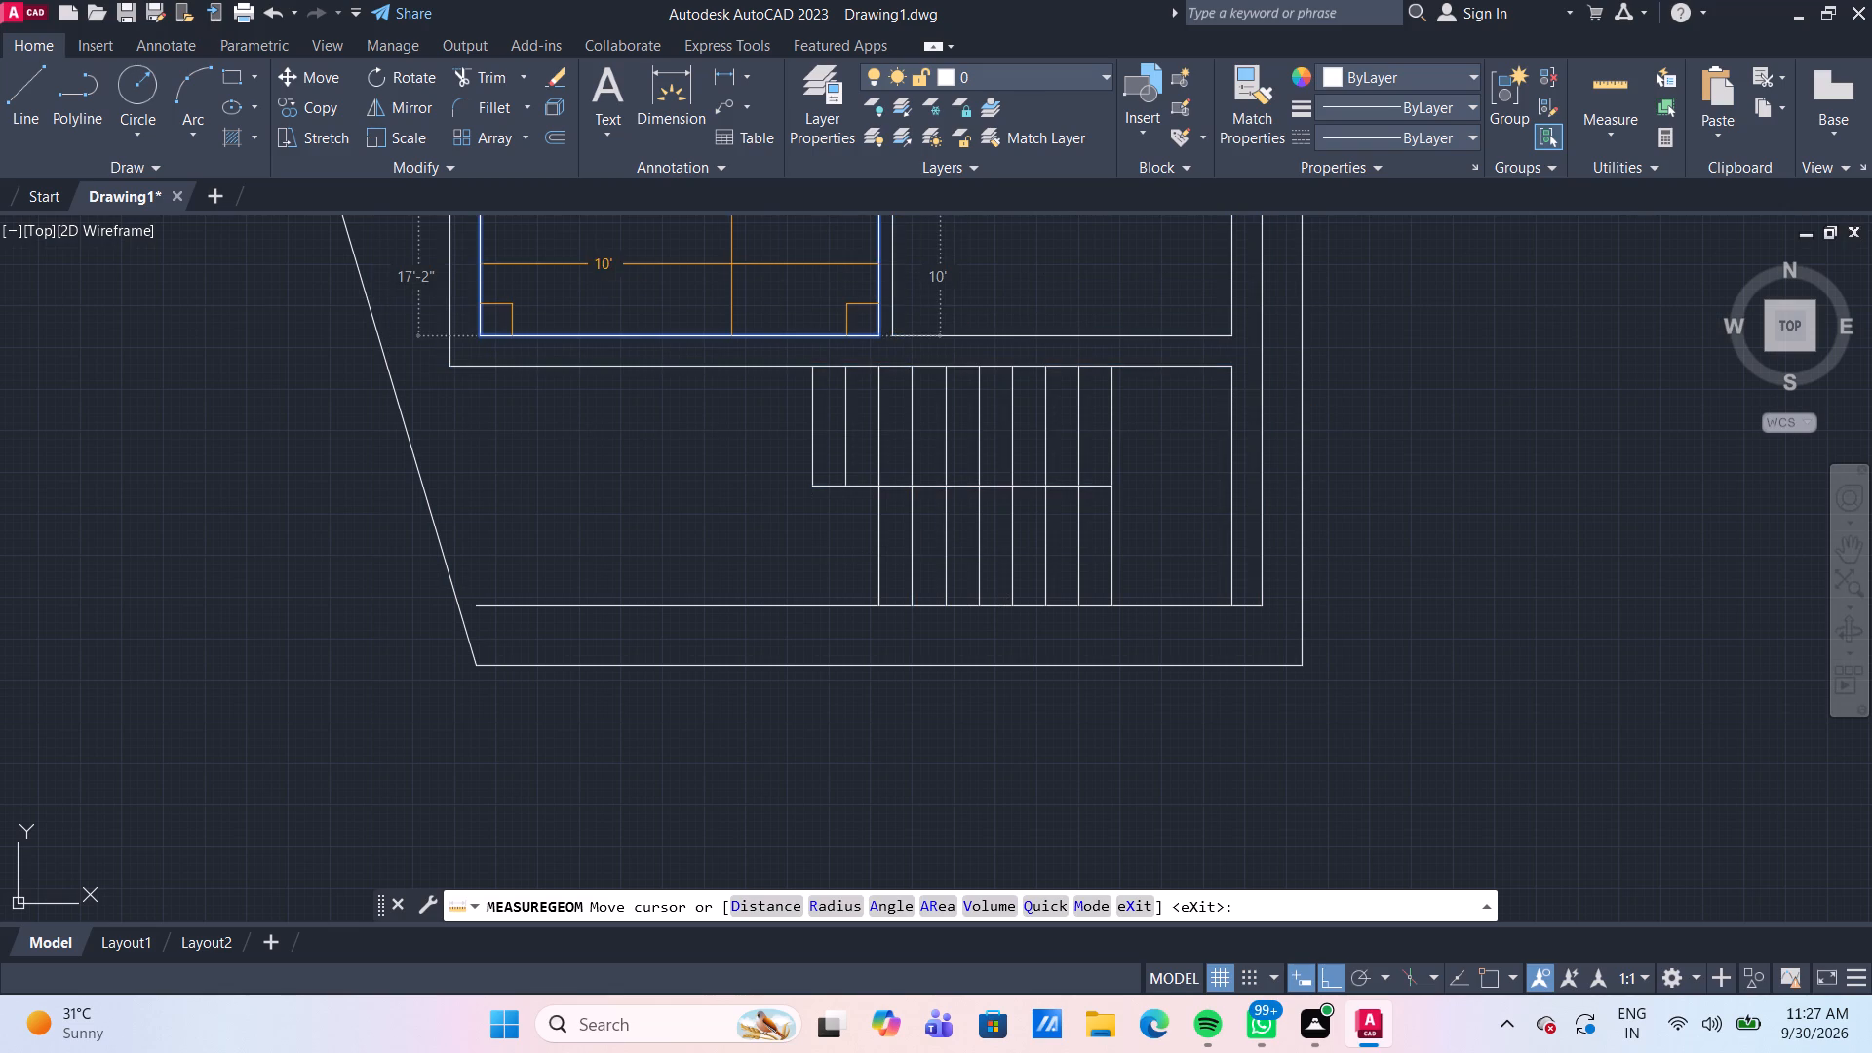
scroll(732, 272, "down", 1)
middle_click_drag(732, 272, 749, 414)
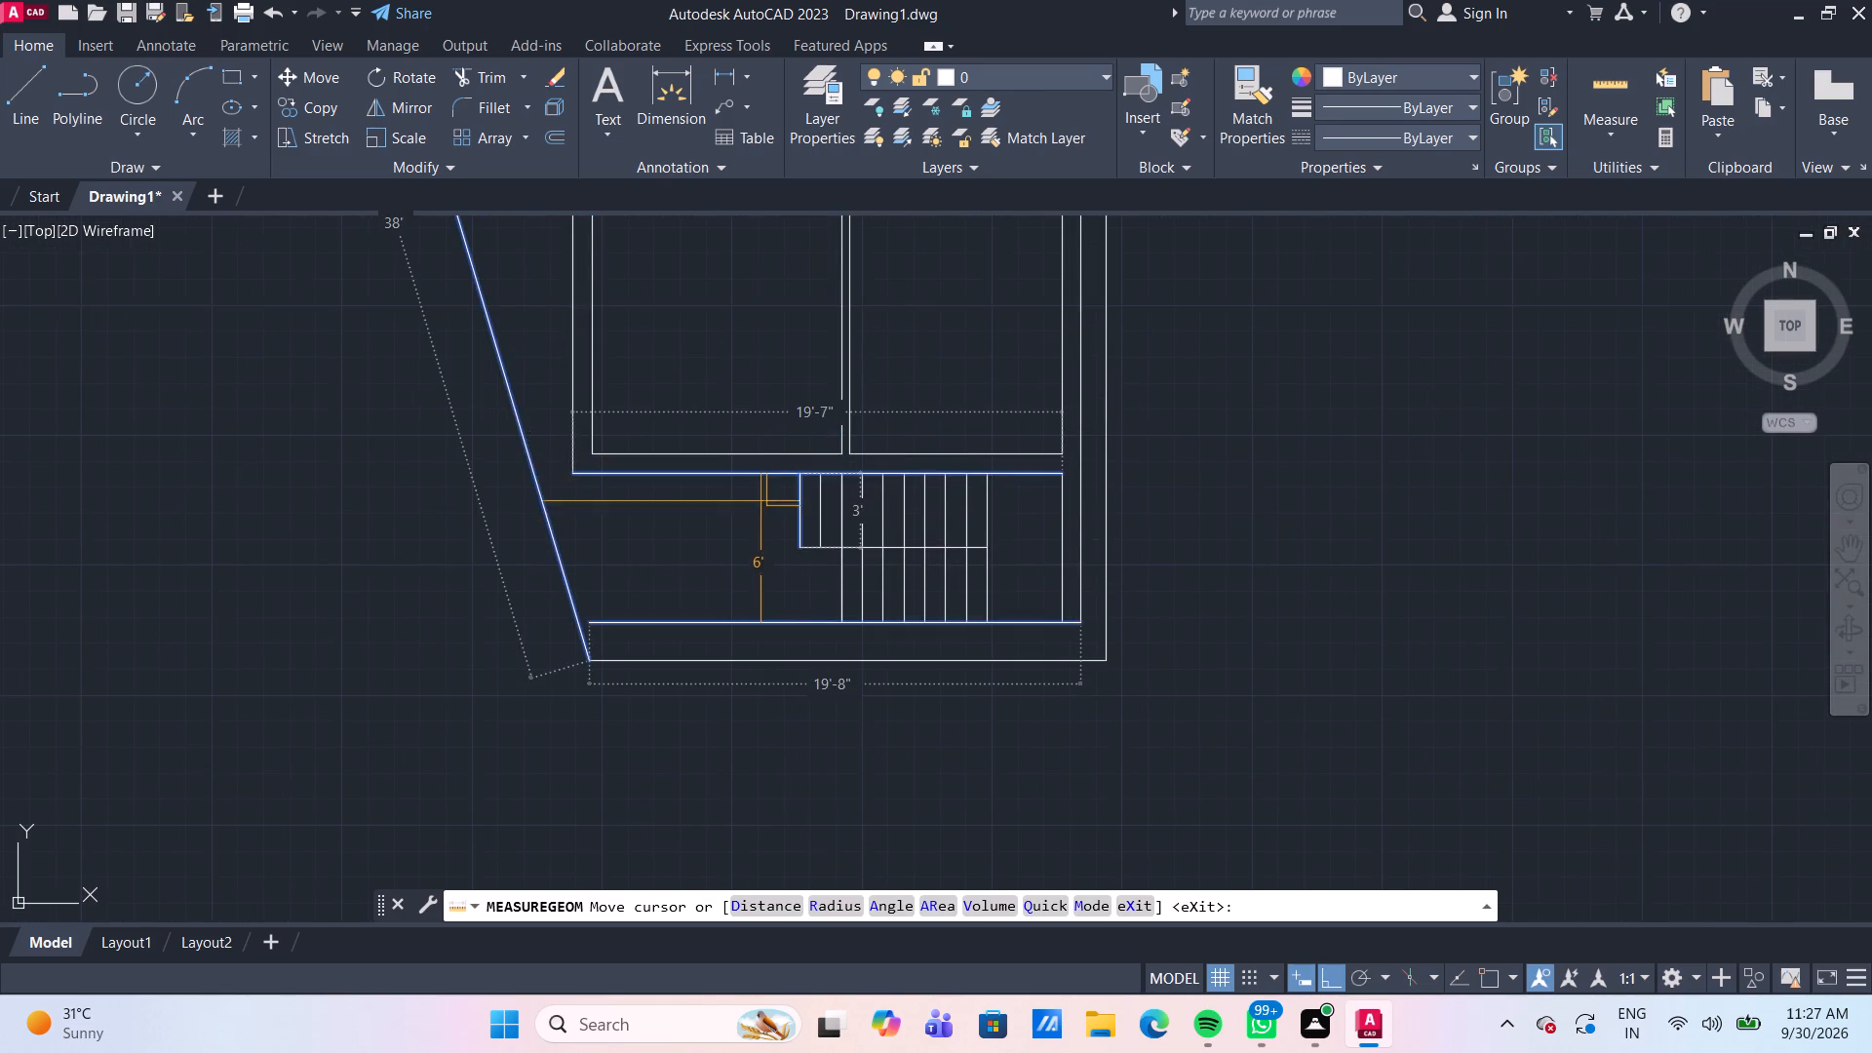
scroll(757, 489, "up", 2)
middle_click_drag(758, 486, 772, 425)
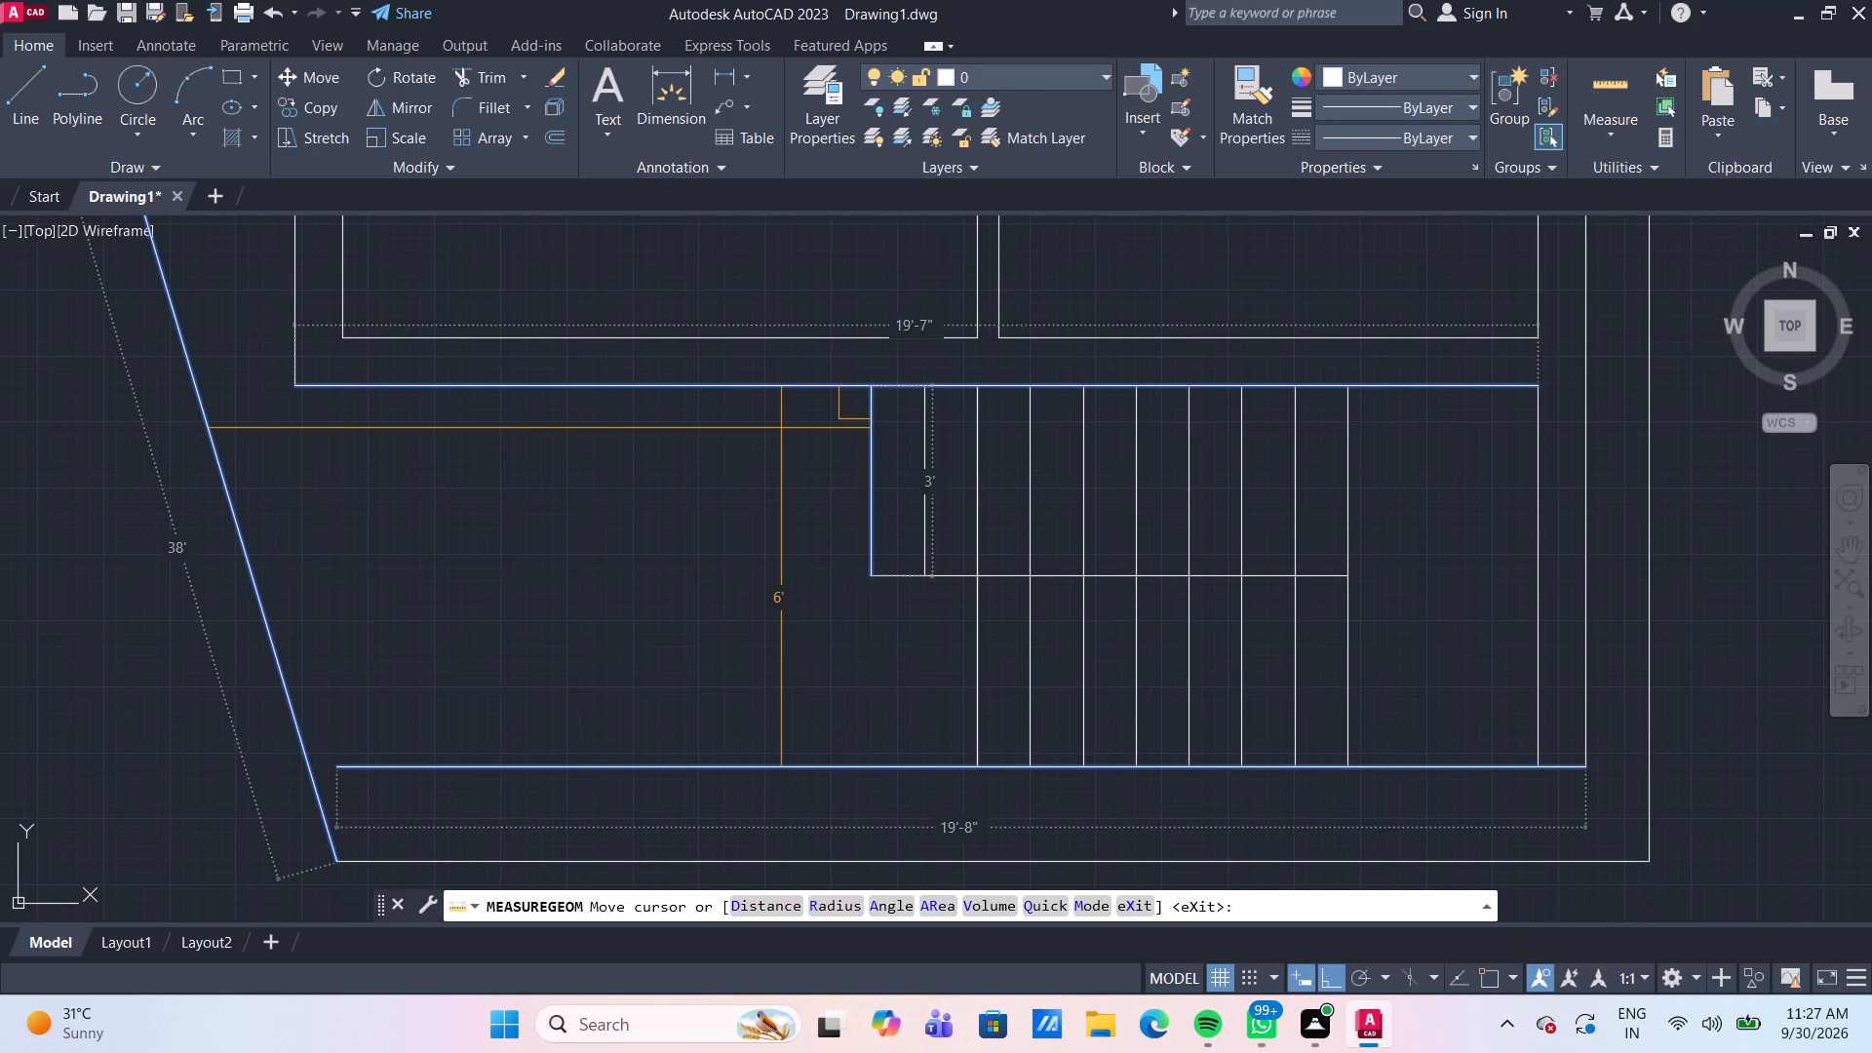
key("Escape")
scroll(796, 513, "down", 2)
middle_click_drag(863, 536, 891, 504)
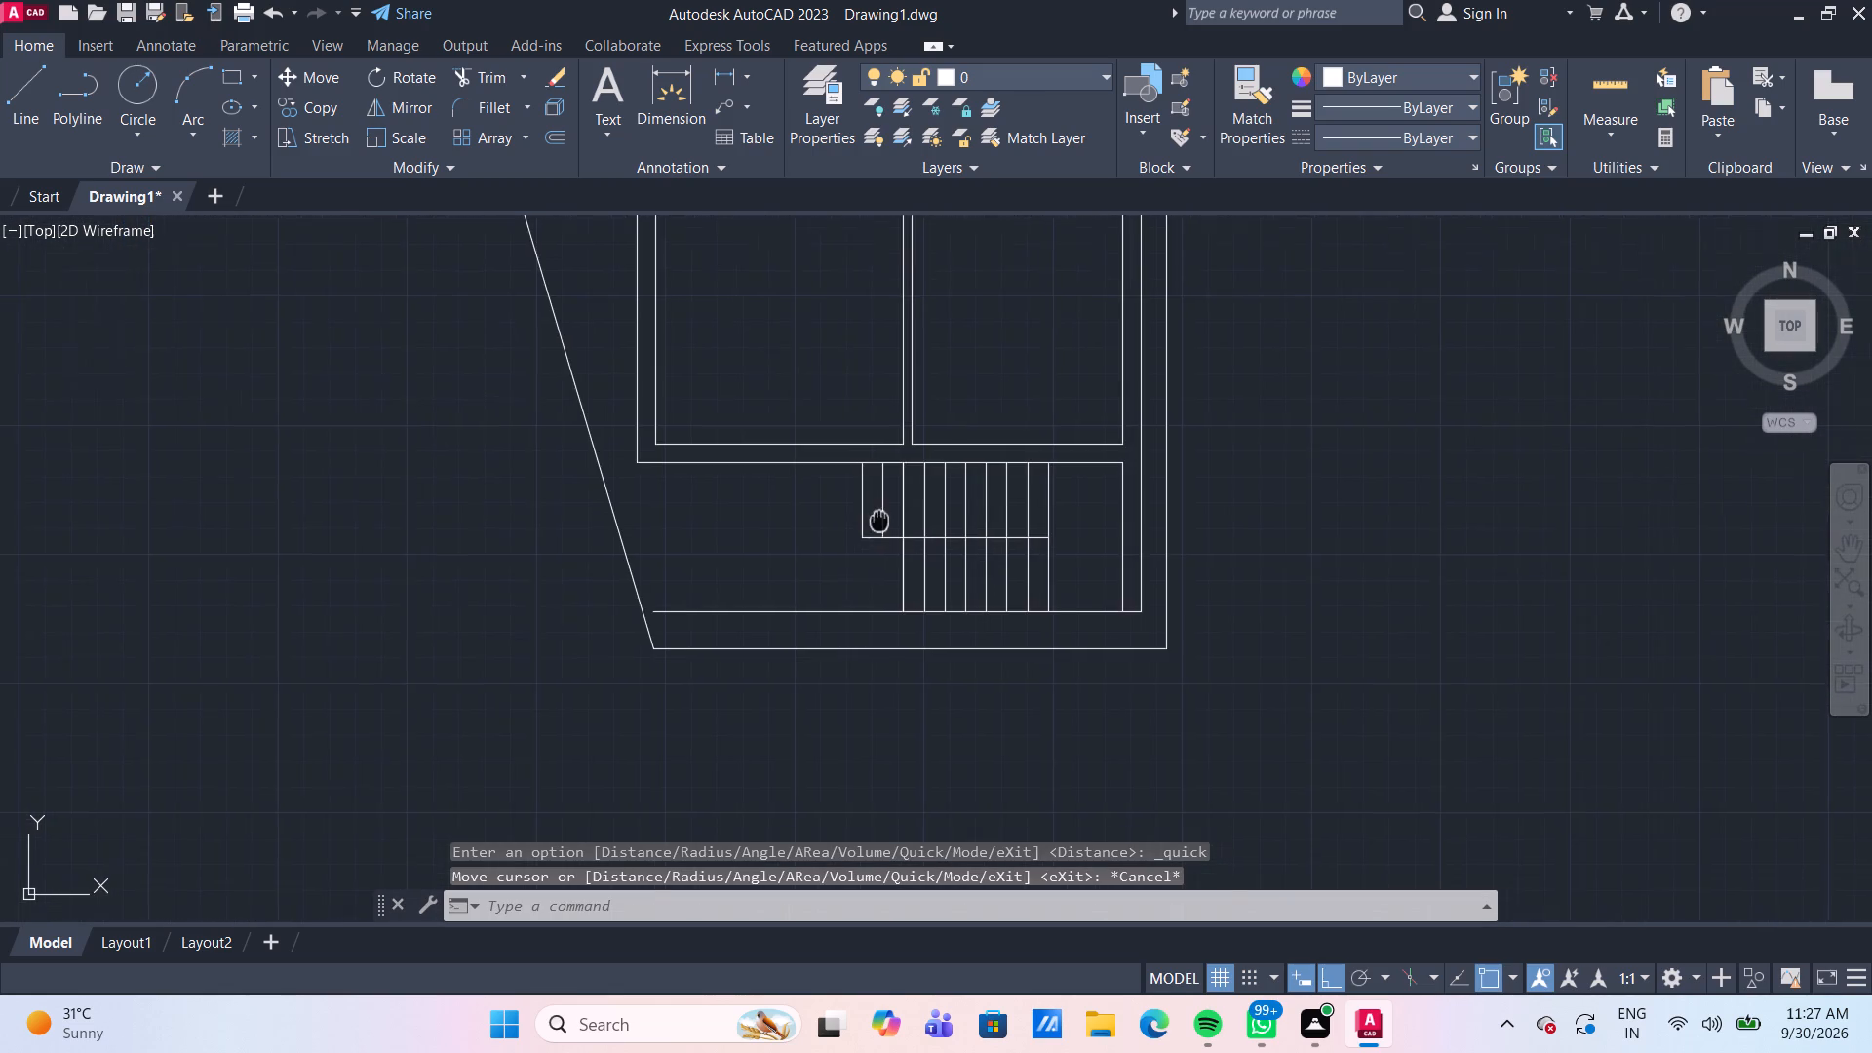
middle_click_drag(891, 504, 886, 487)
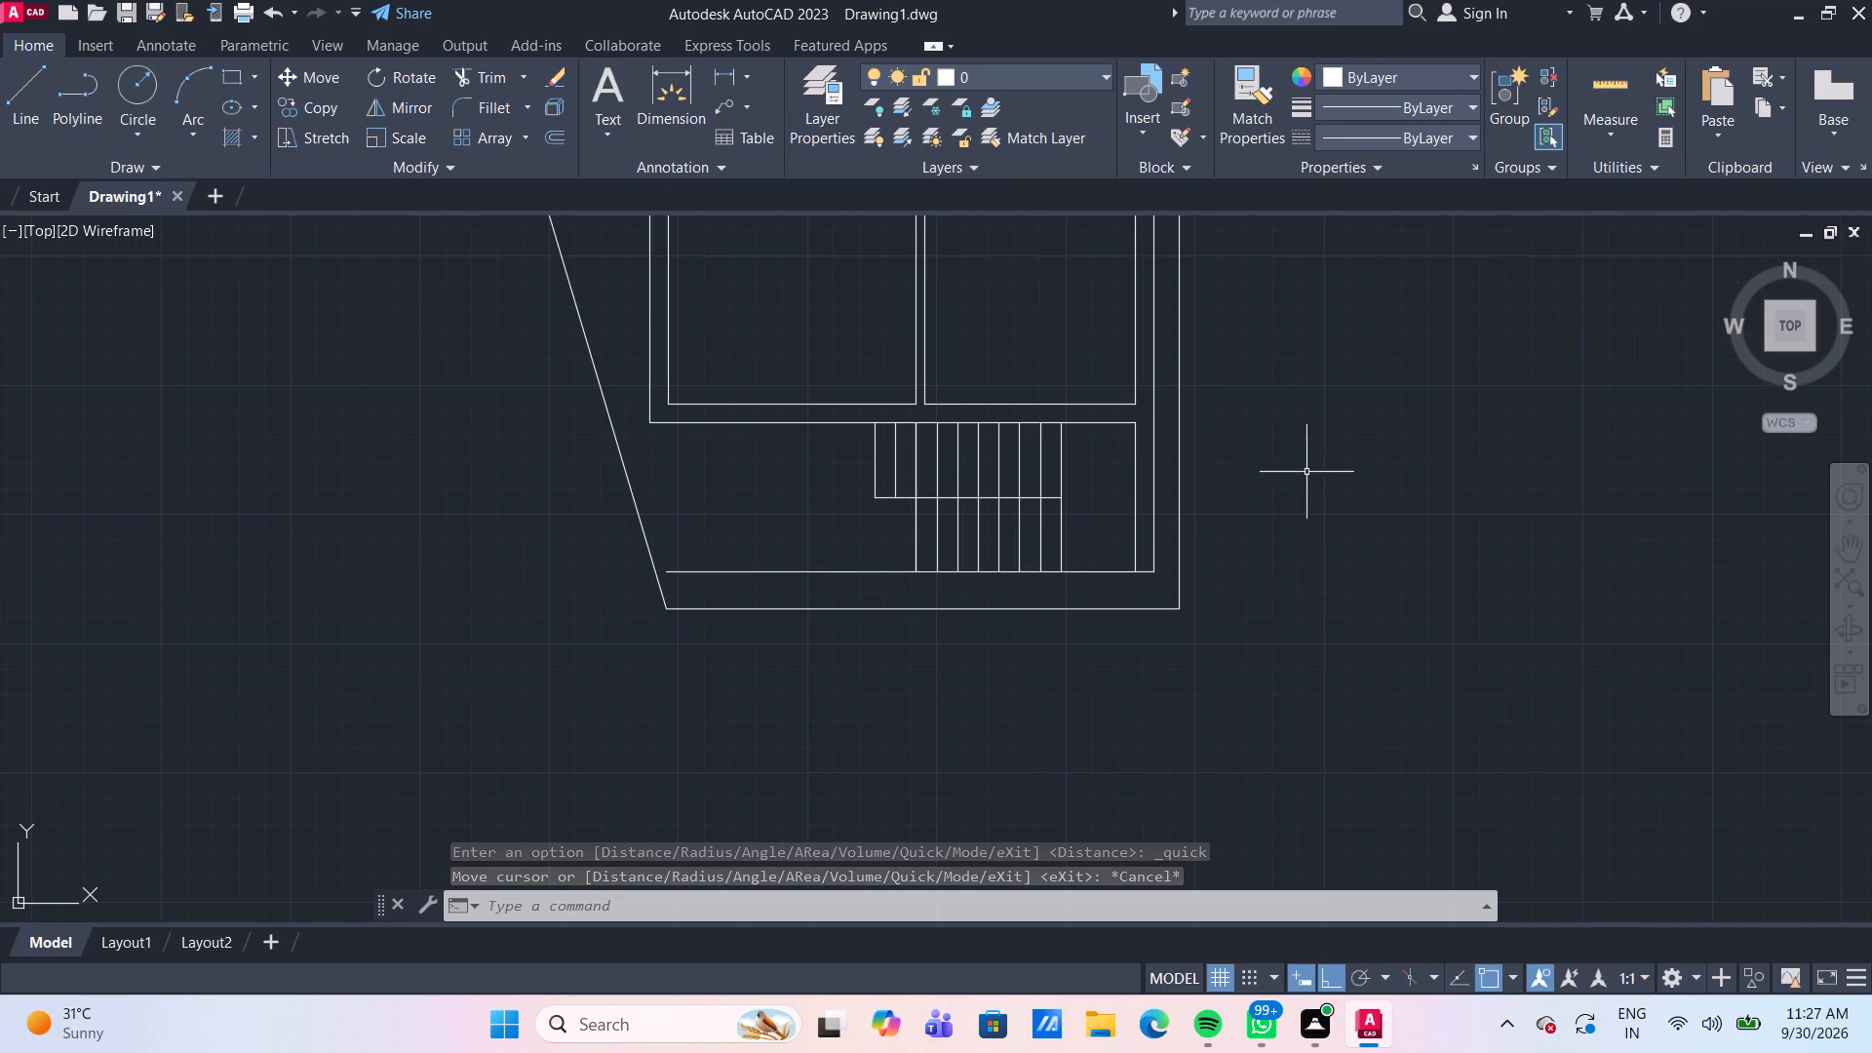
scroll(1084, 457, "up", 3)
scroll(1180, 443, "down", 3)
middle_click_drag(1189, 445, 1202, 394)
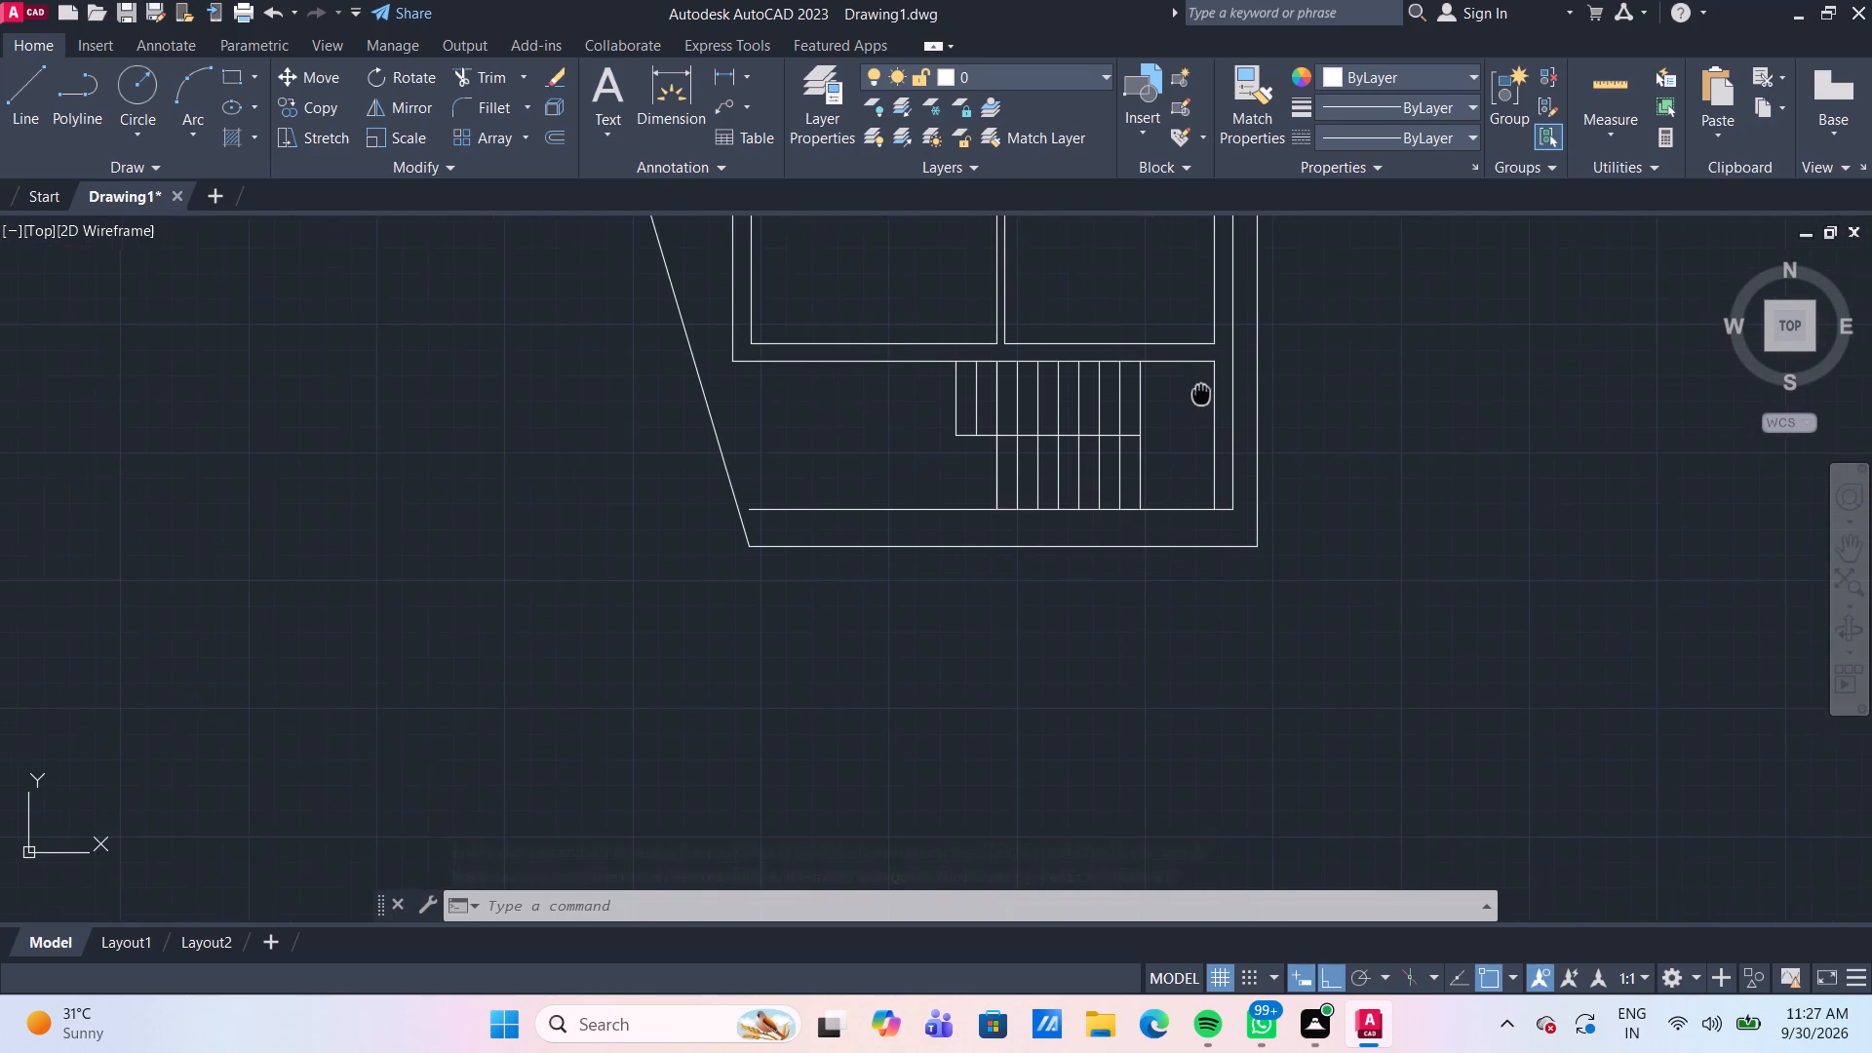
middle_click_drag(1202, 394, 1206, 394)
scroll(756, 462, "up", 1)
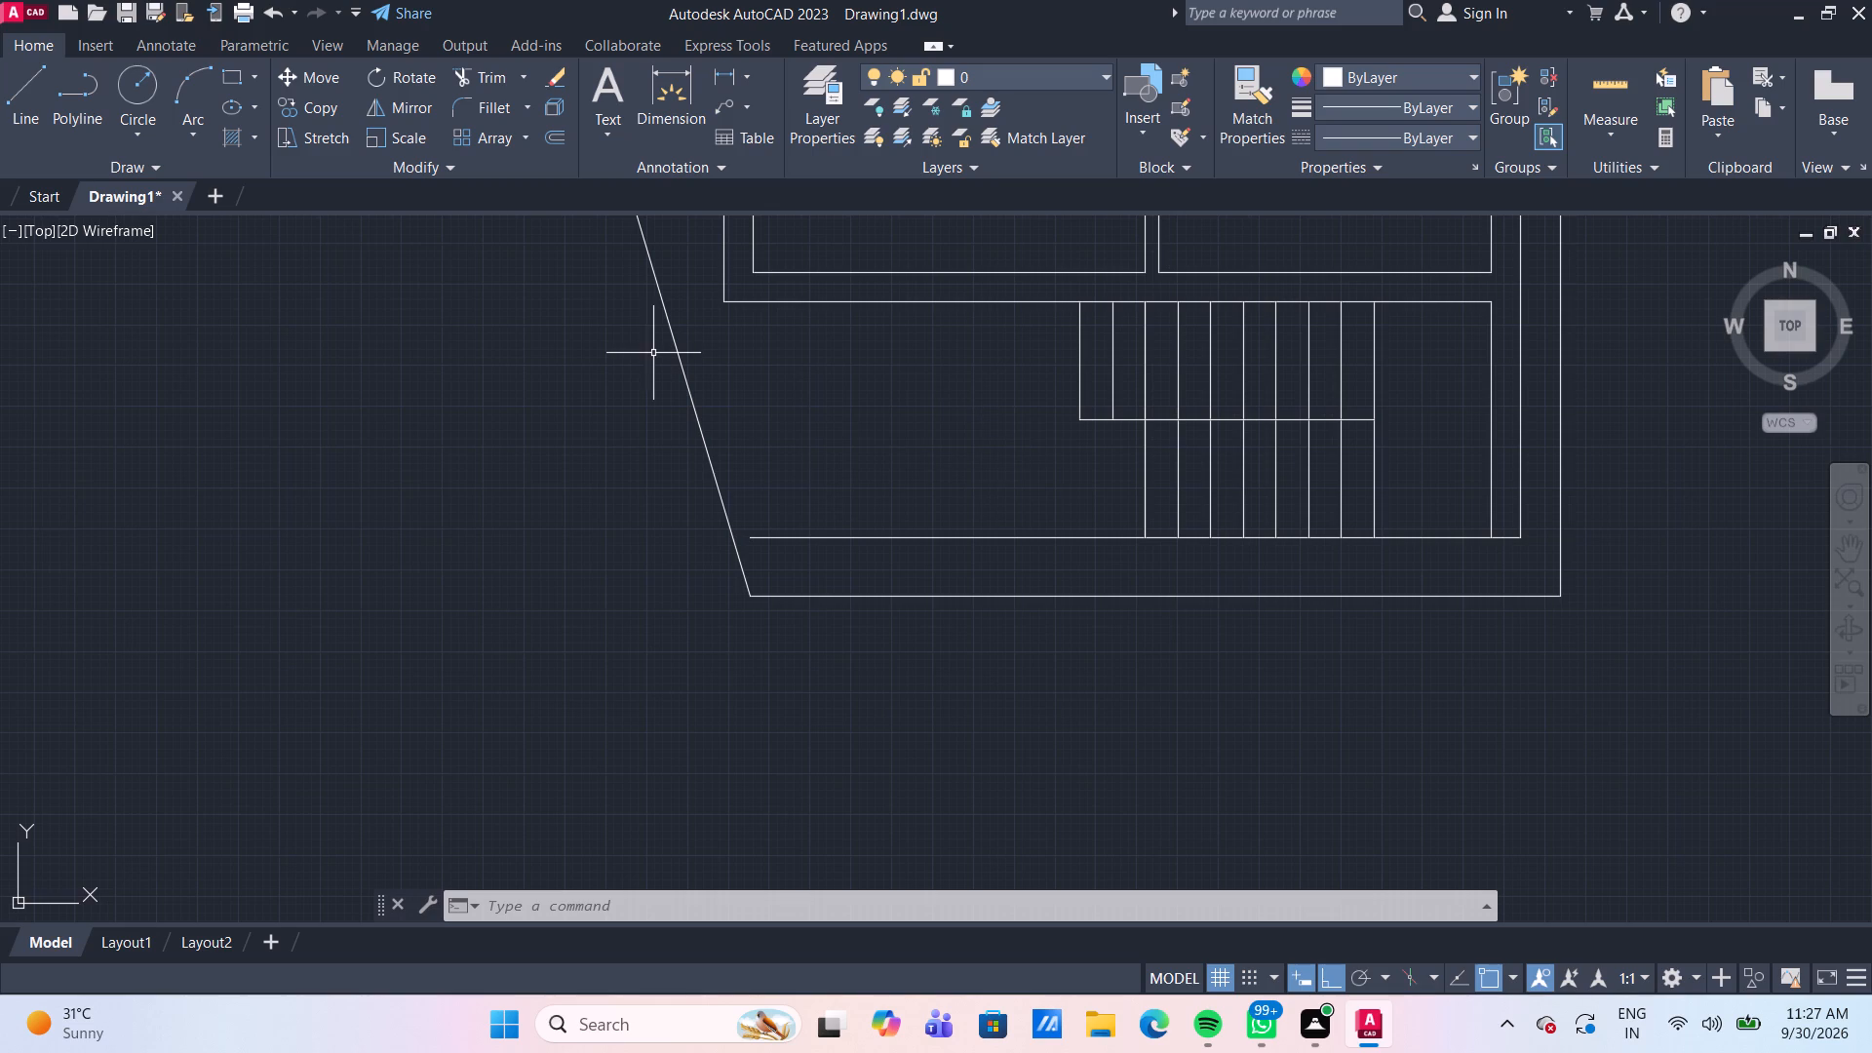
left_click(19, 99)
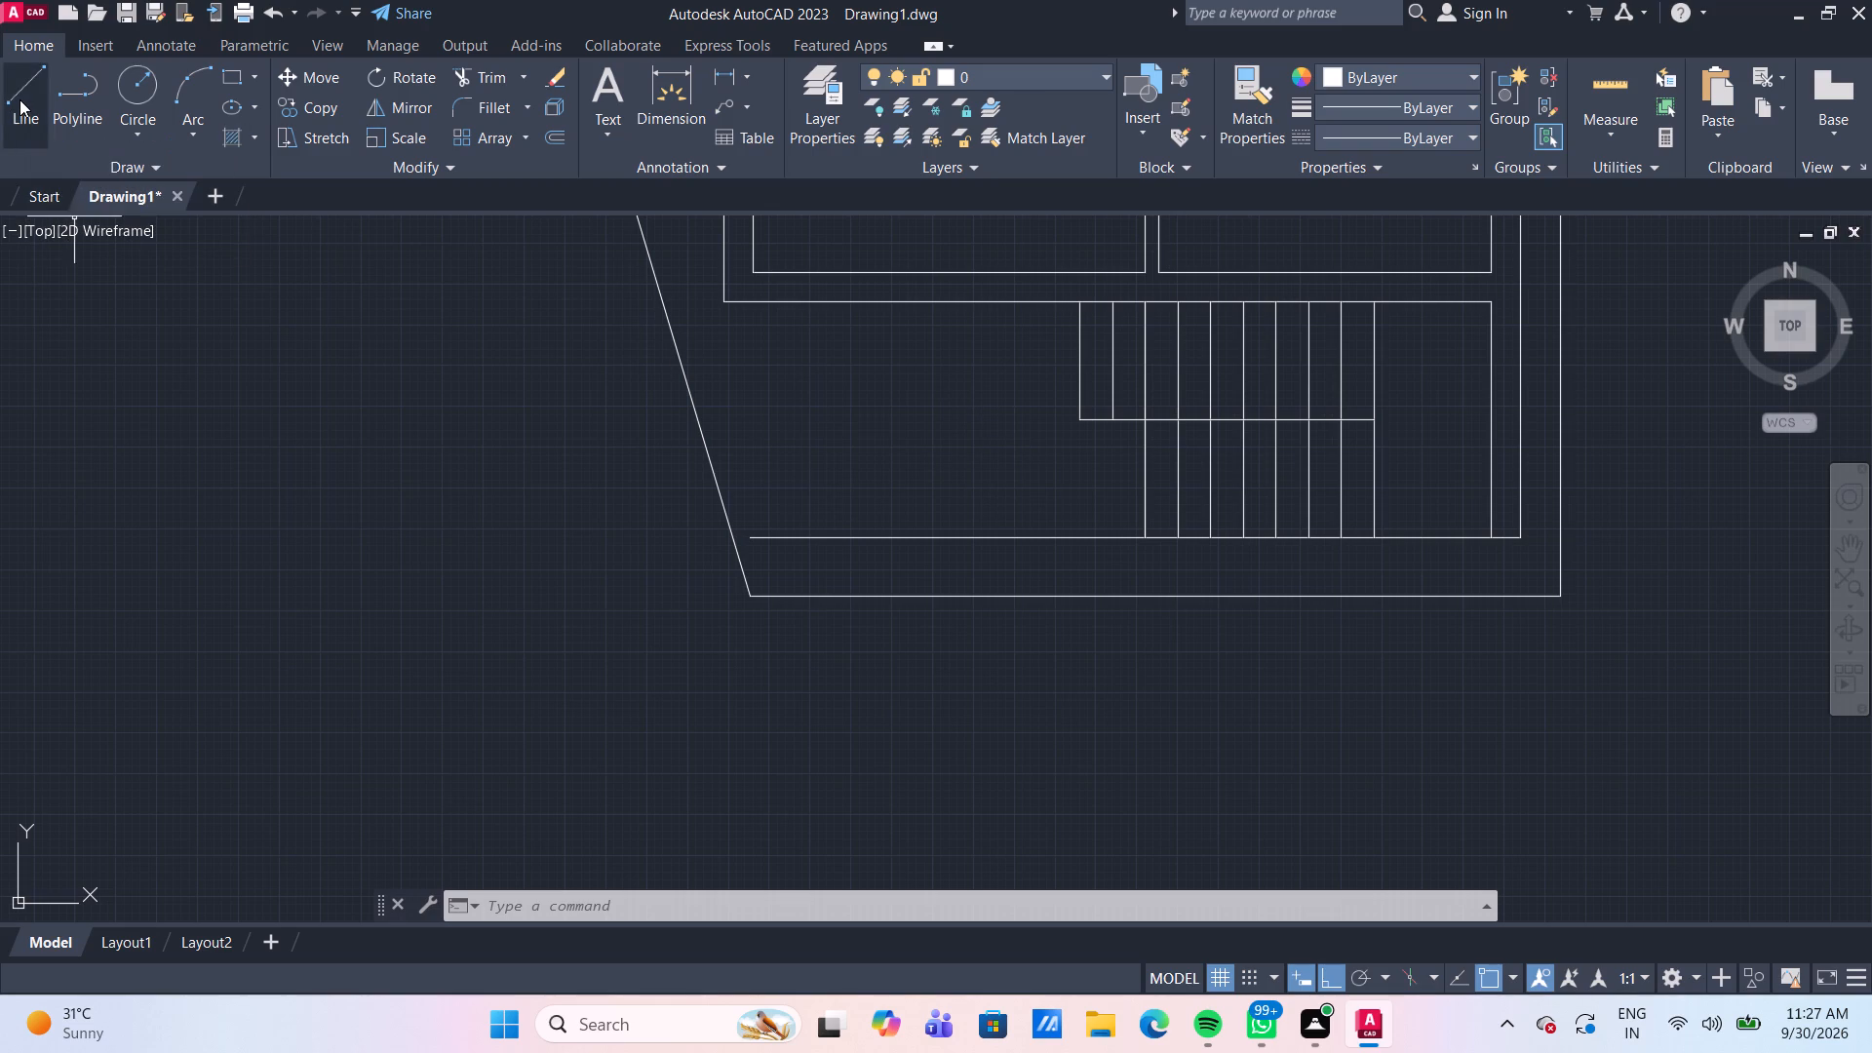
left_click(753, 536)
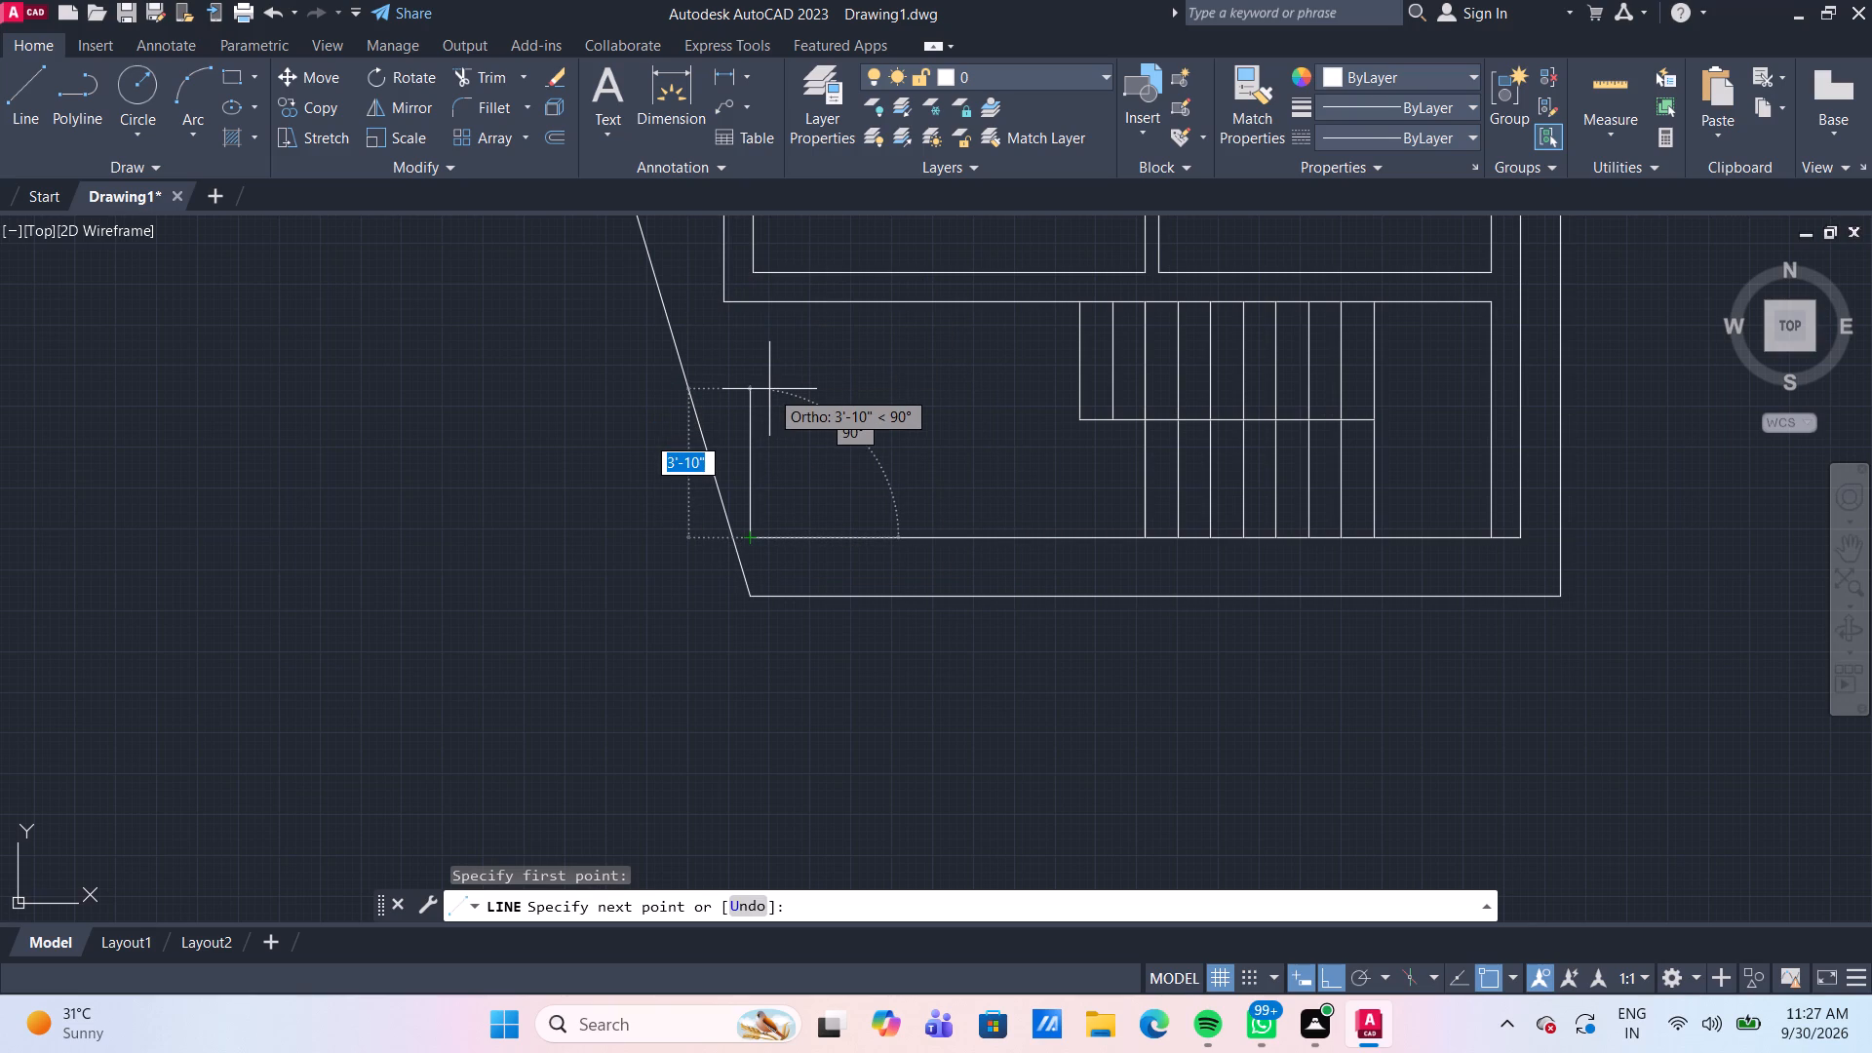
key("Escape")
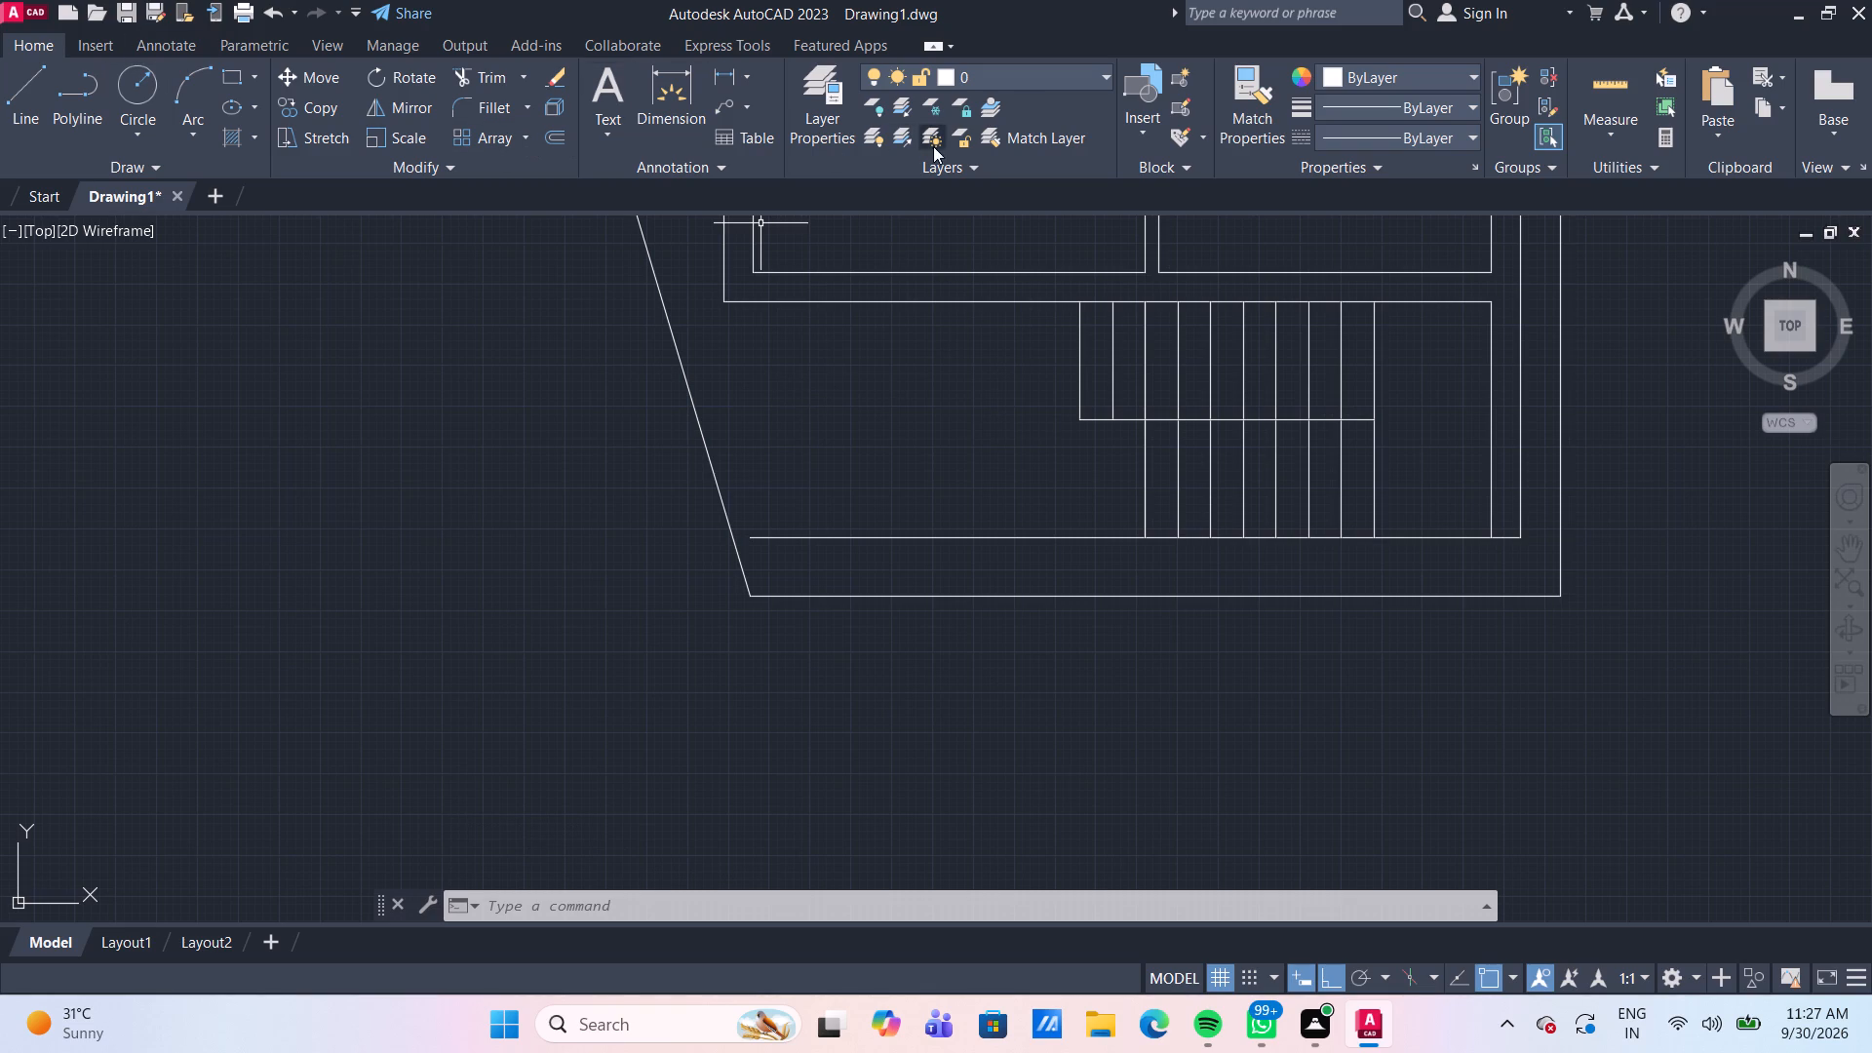
Check the length of the bottom strip's lower wall line with a trial dimension, without placing it.
left_click(655, 99)
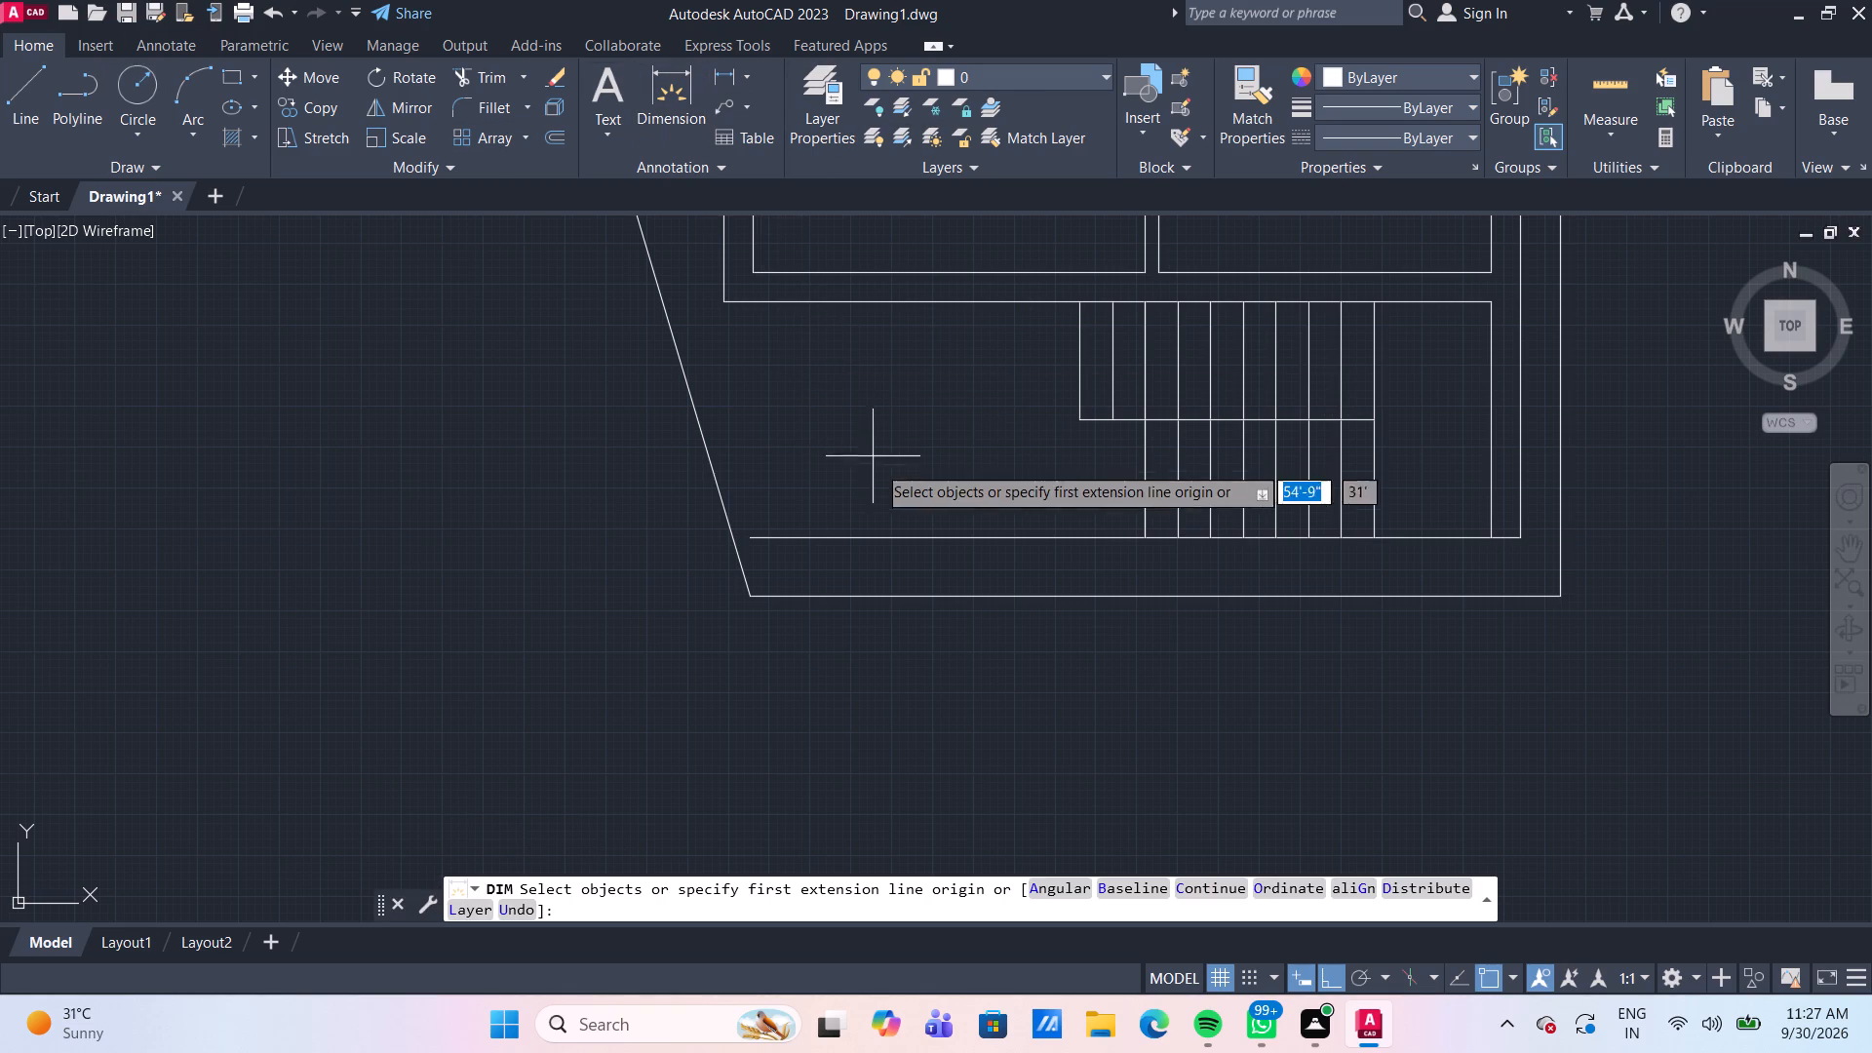
left_click(900, 540)
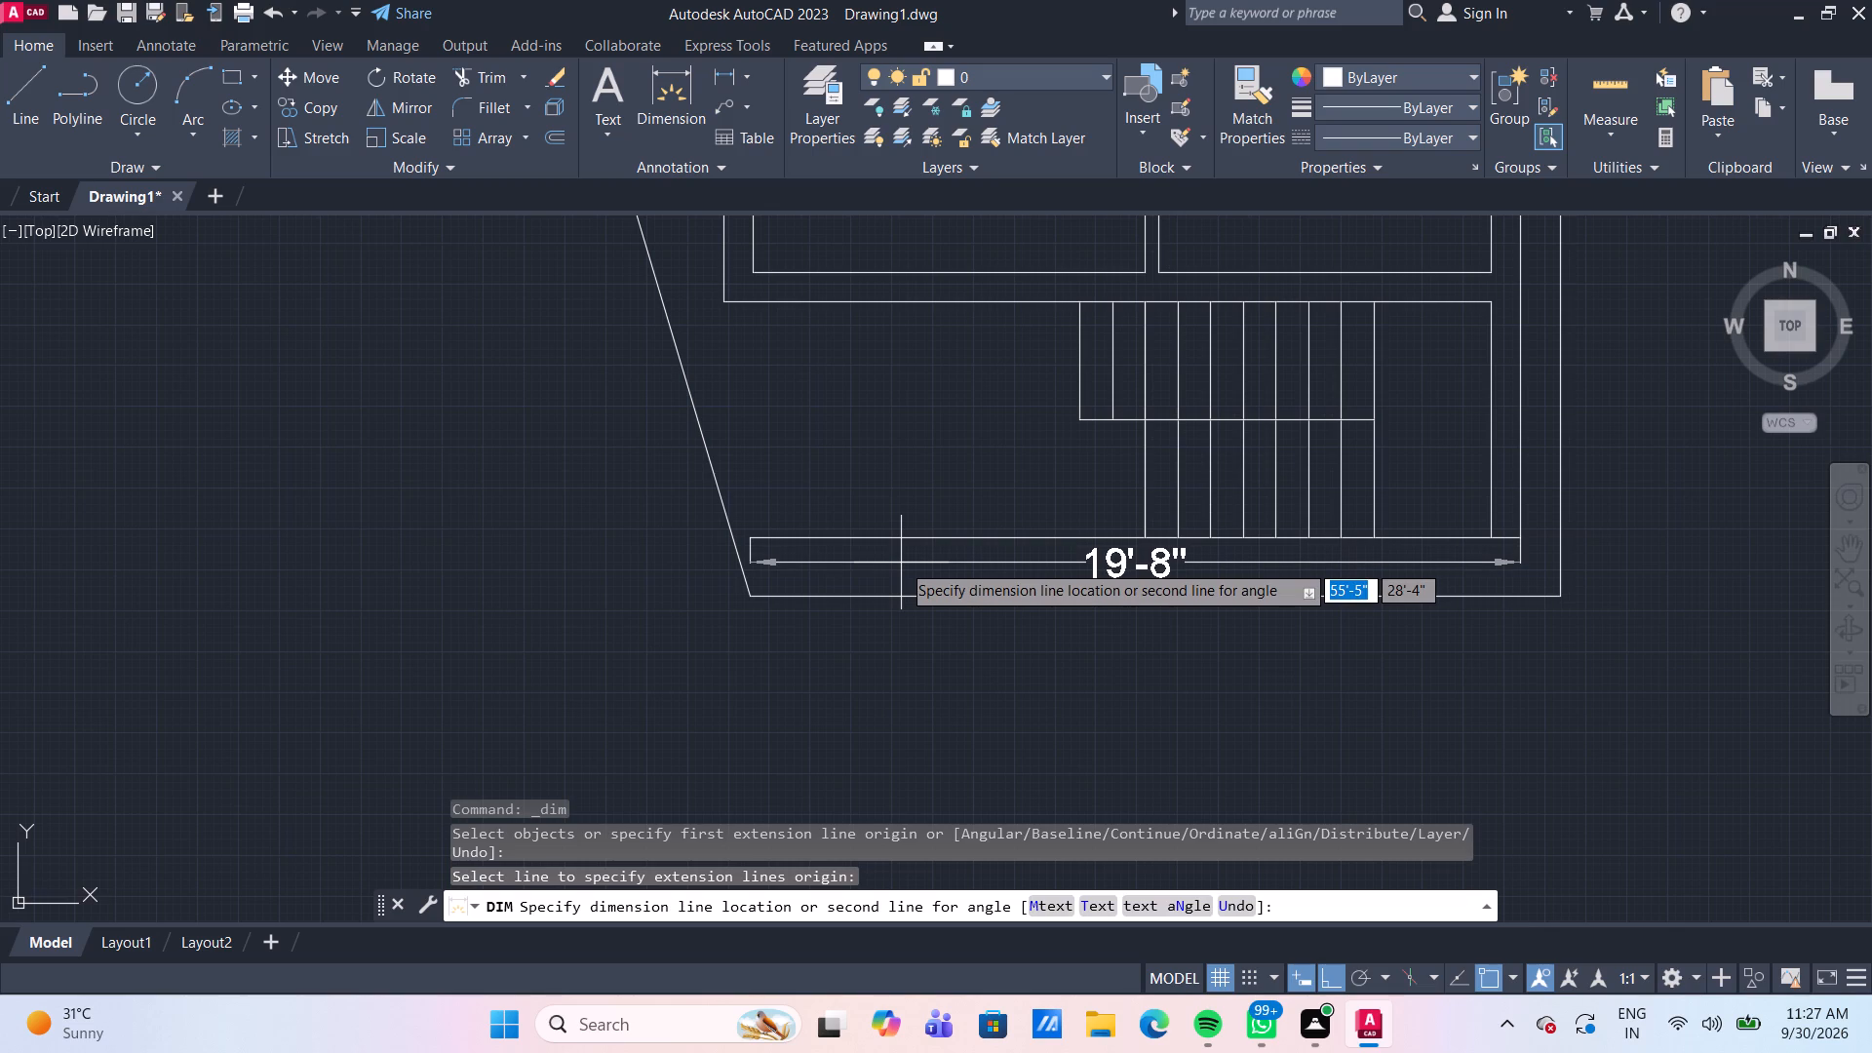
key("Escape")
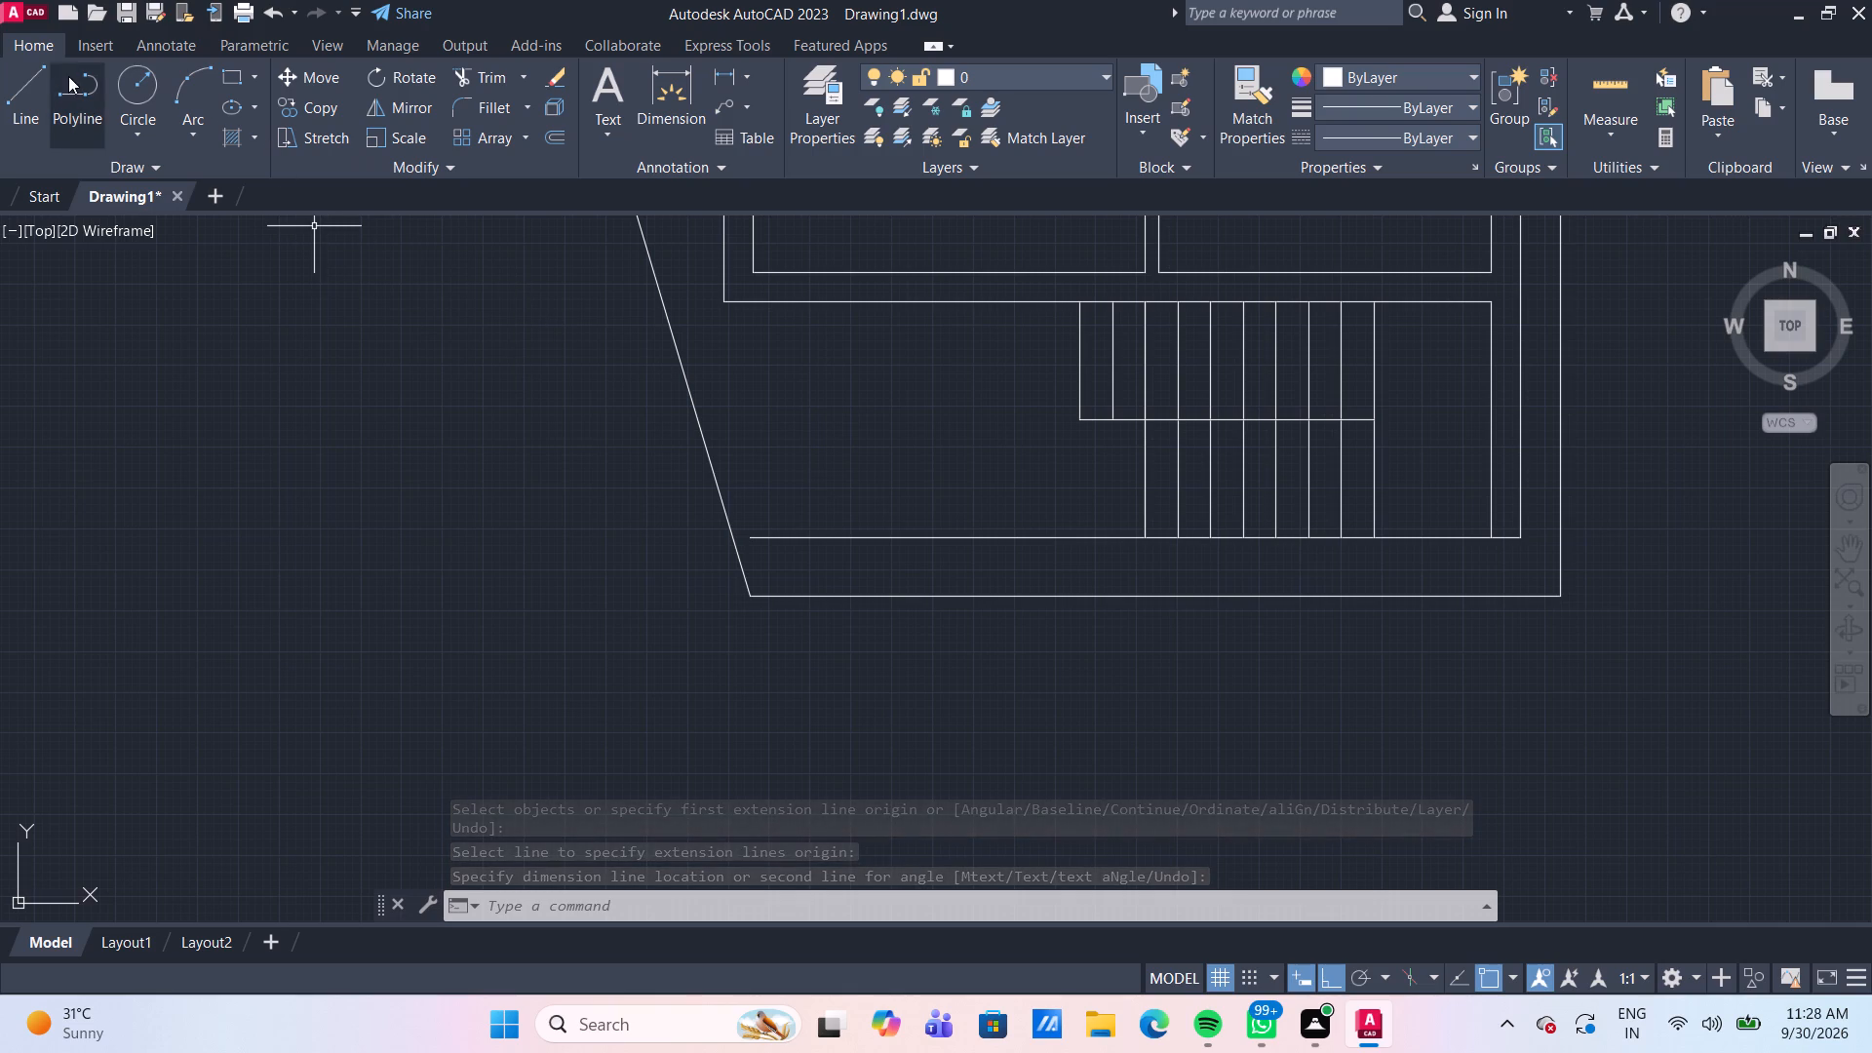
Draw a 6' vertical line from the lower wall line's end beside the slanted boundary up to the room wall's outer line.
left_click(29, 88)
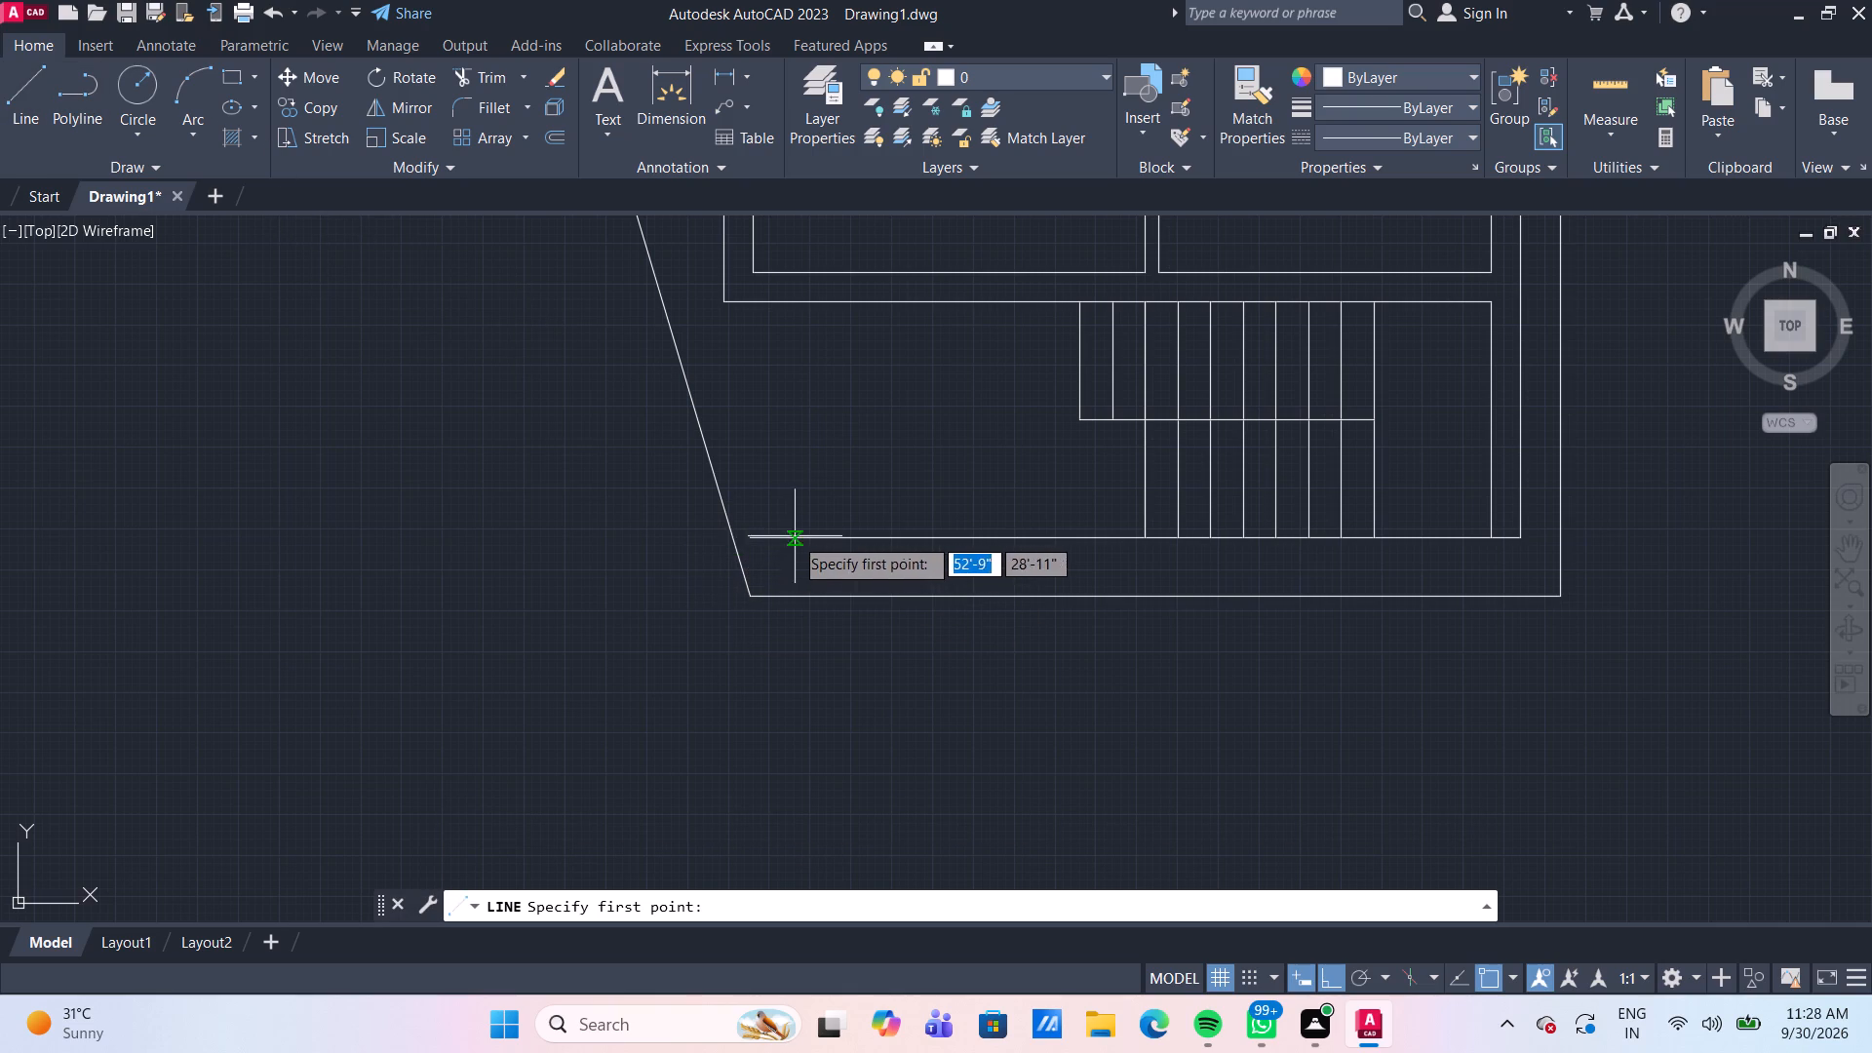
left_click(754, 542)
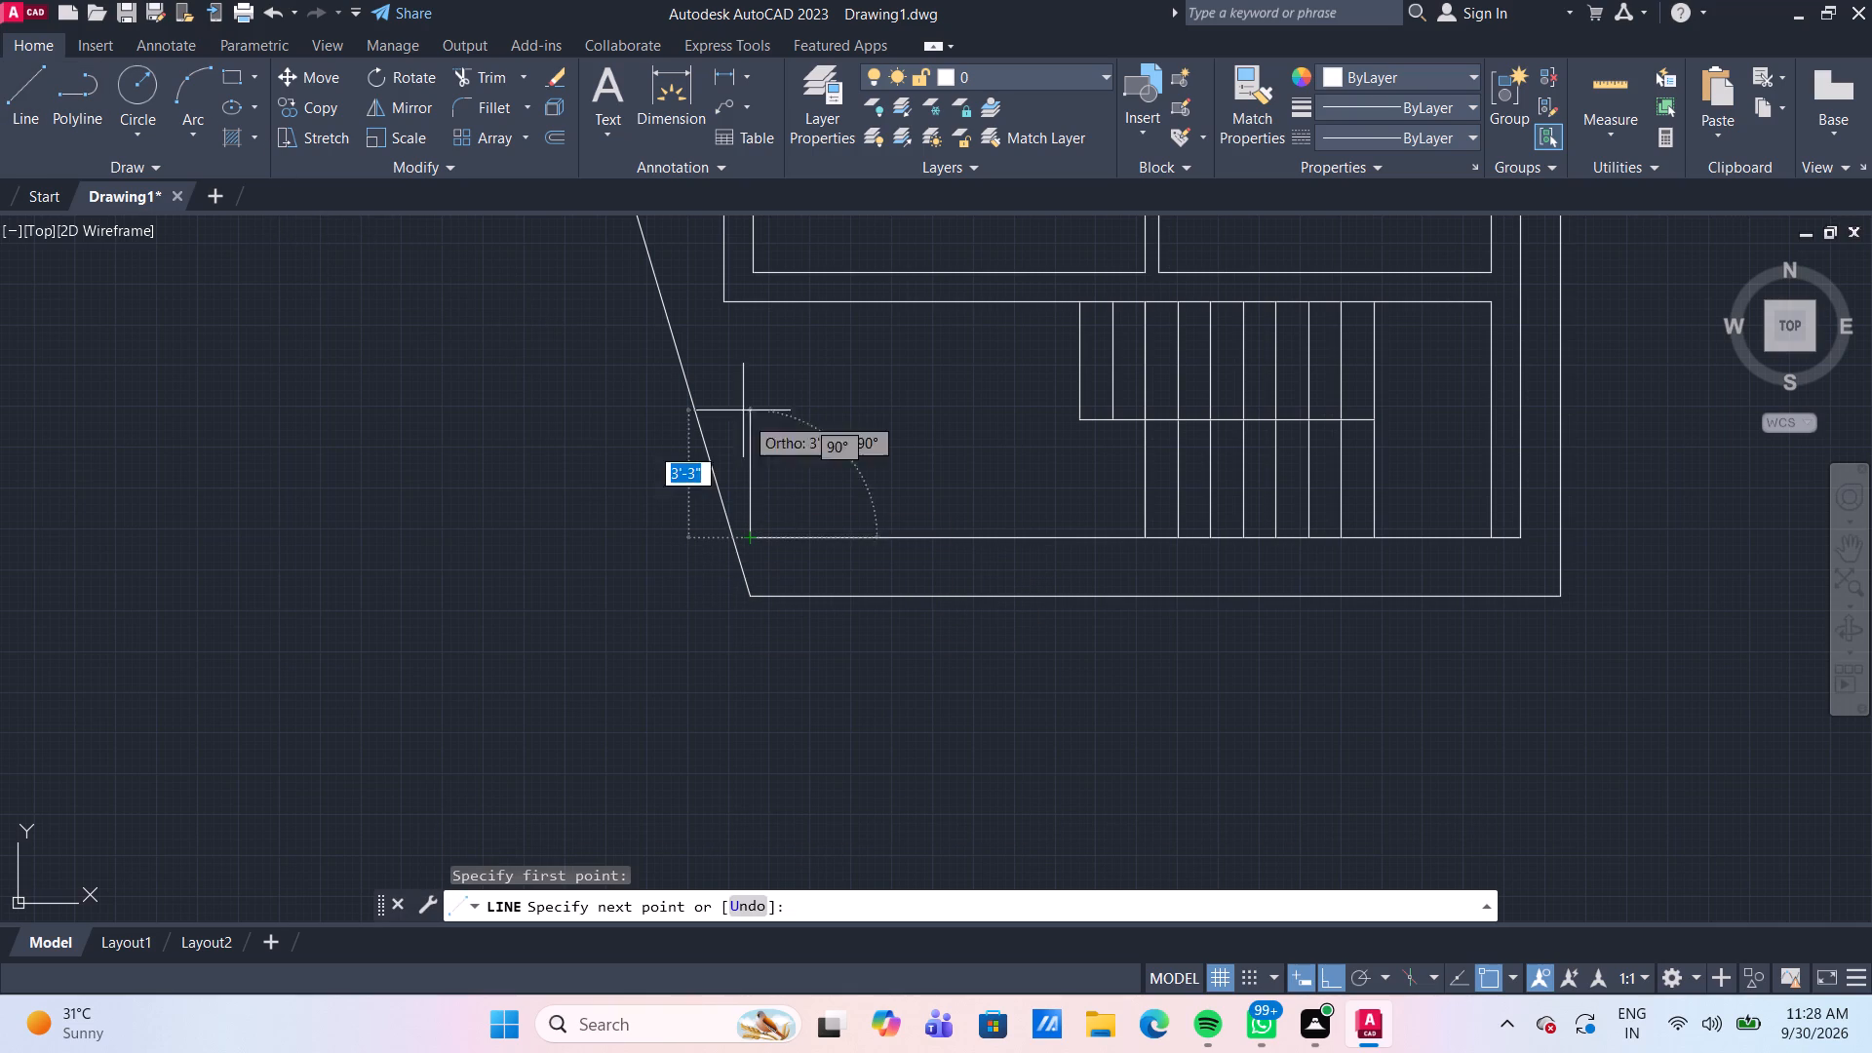
left_click(751, 304)
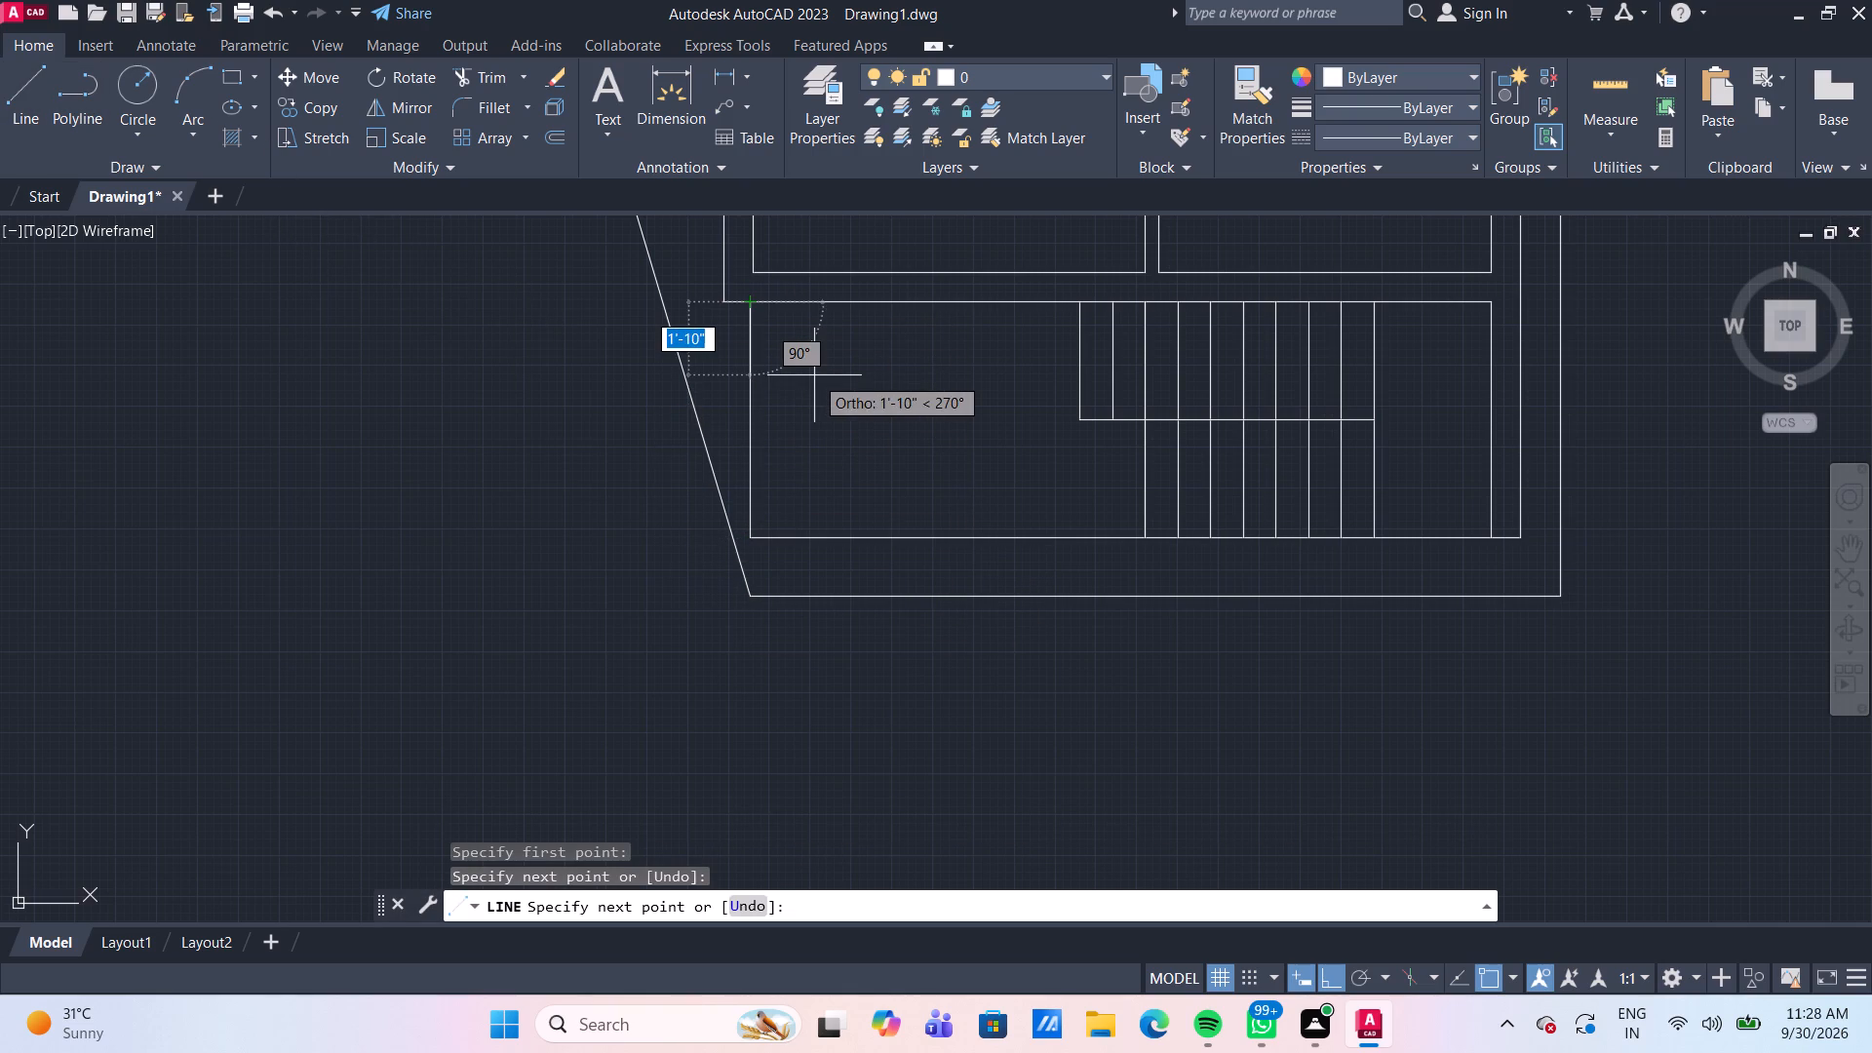
key("Return")
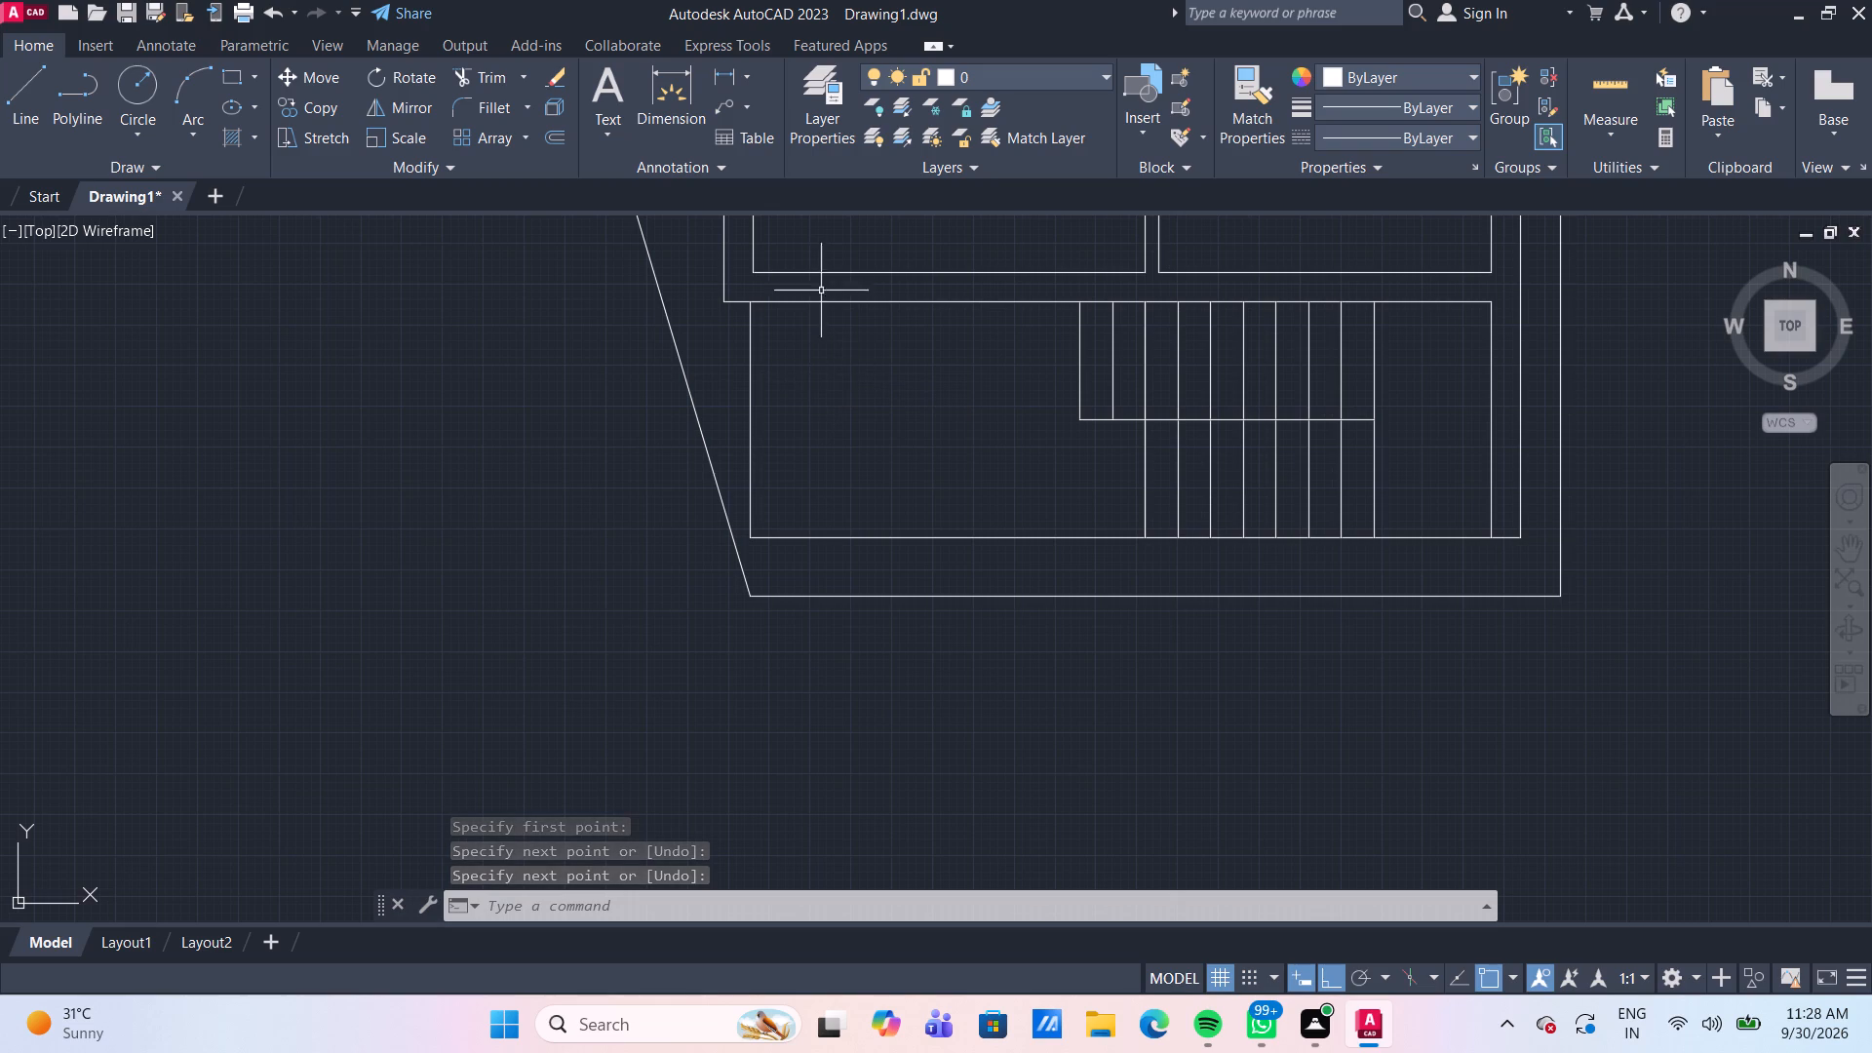
Measure the space enclosed between the new vertical line and the staircase.
scroll(806, 322, "up", 1)
scroll(805, 331, "down", 1)
scroll(802, 391, "up", 1)
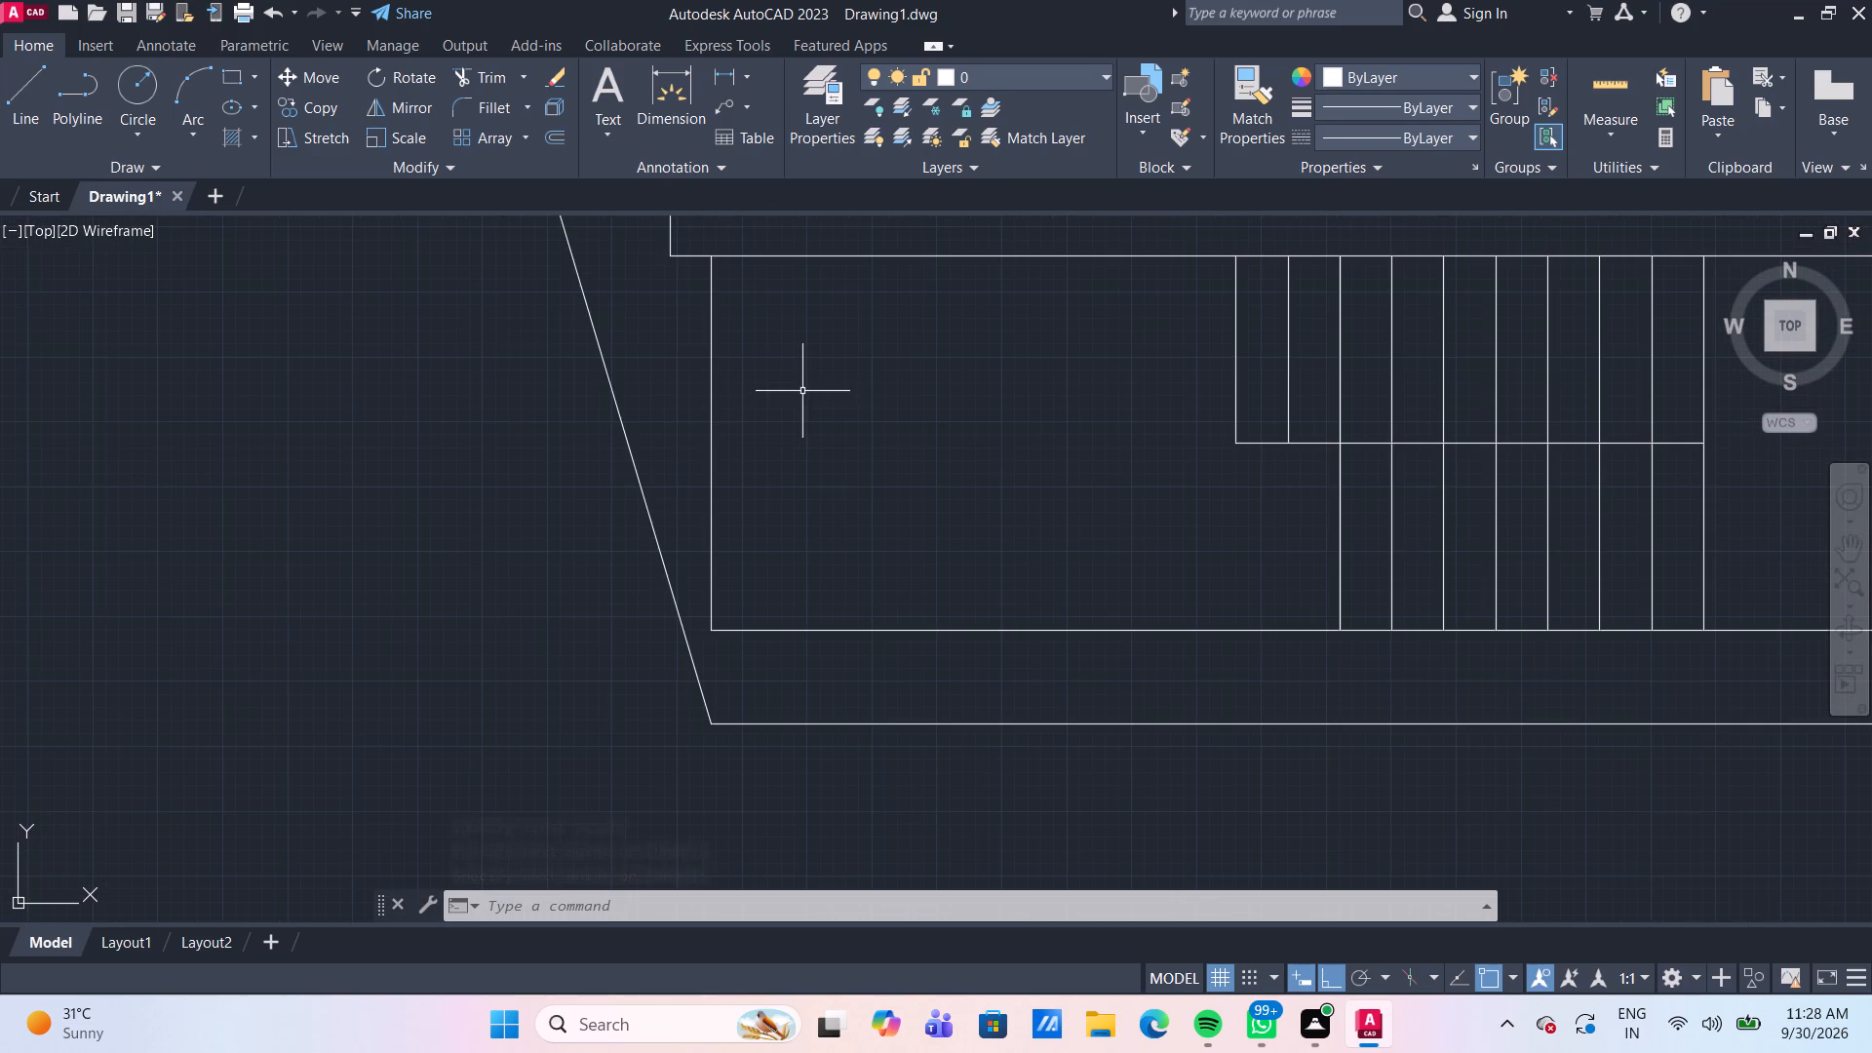
scroll(803, 393, "down", 1)
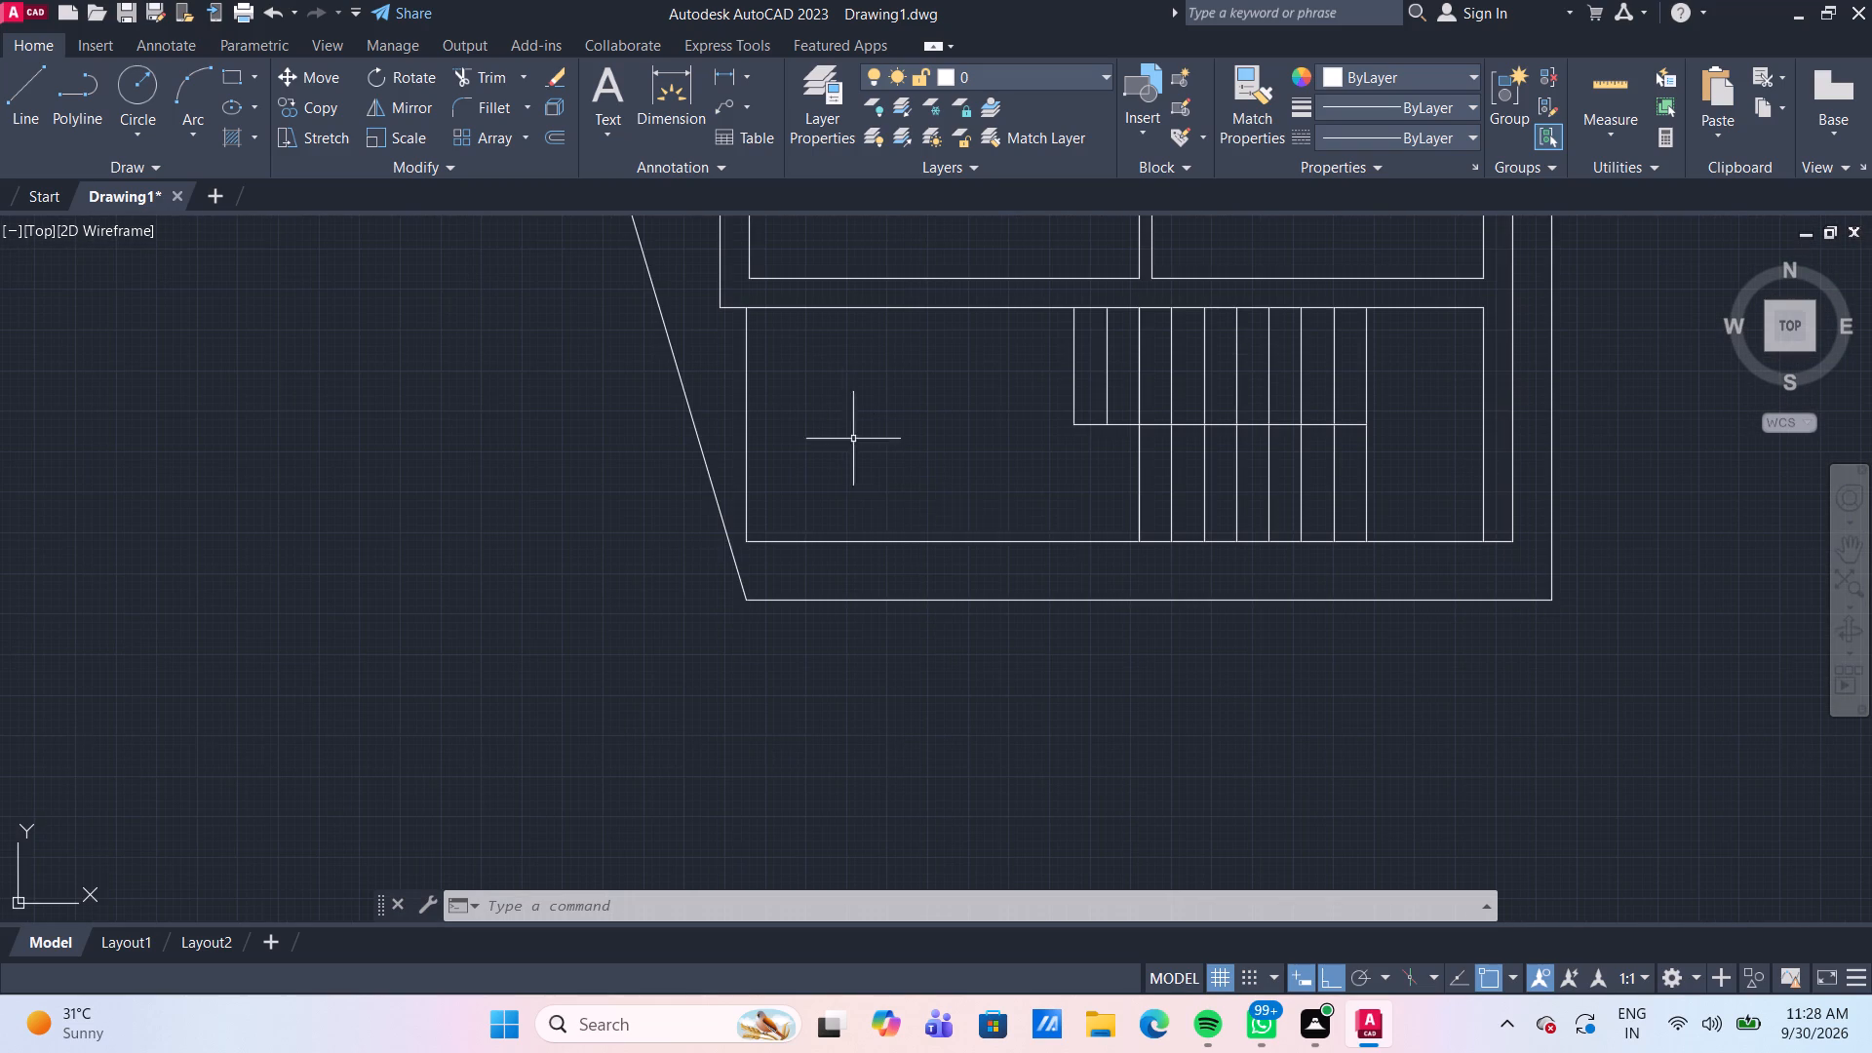
left_click(1615, 104)
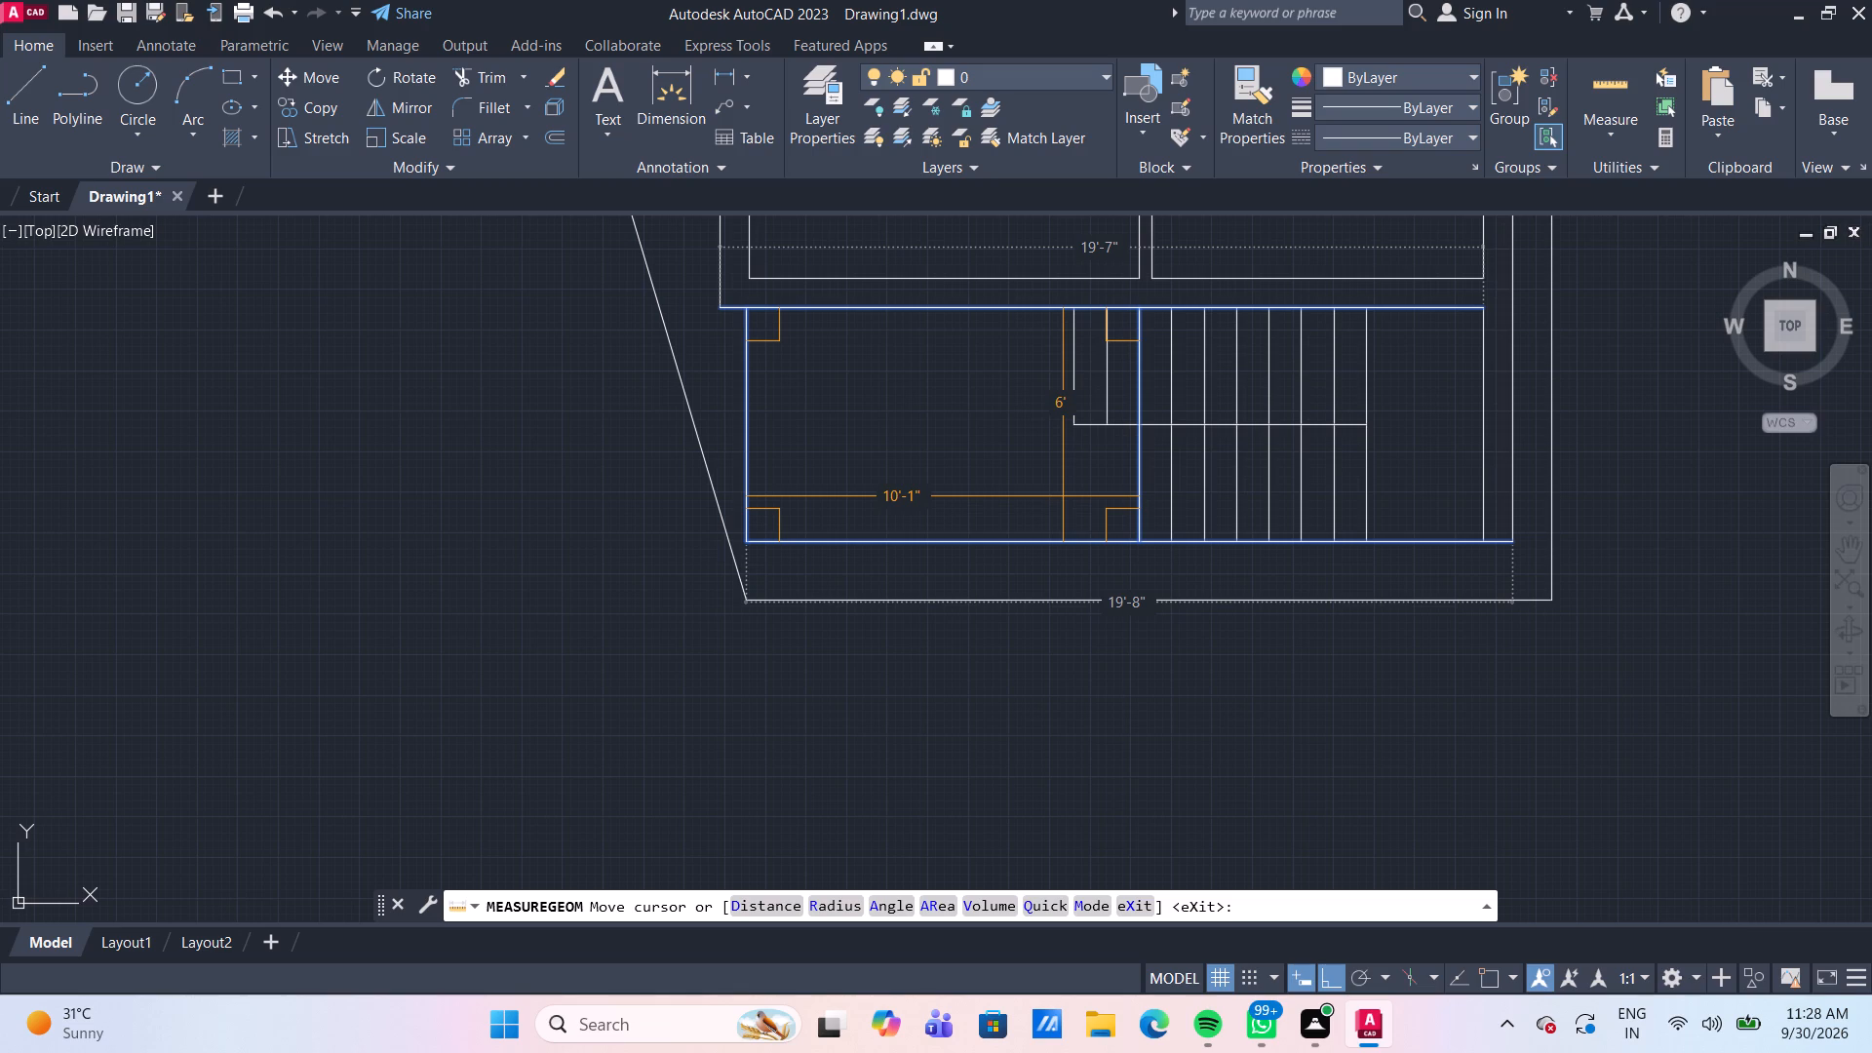
key("Escape")
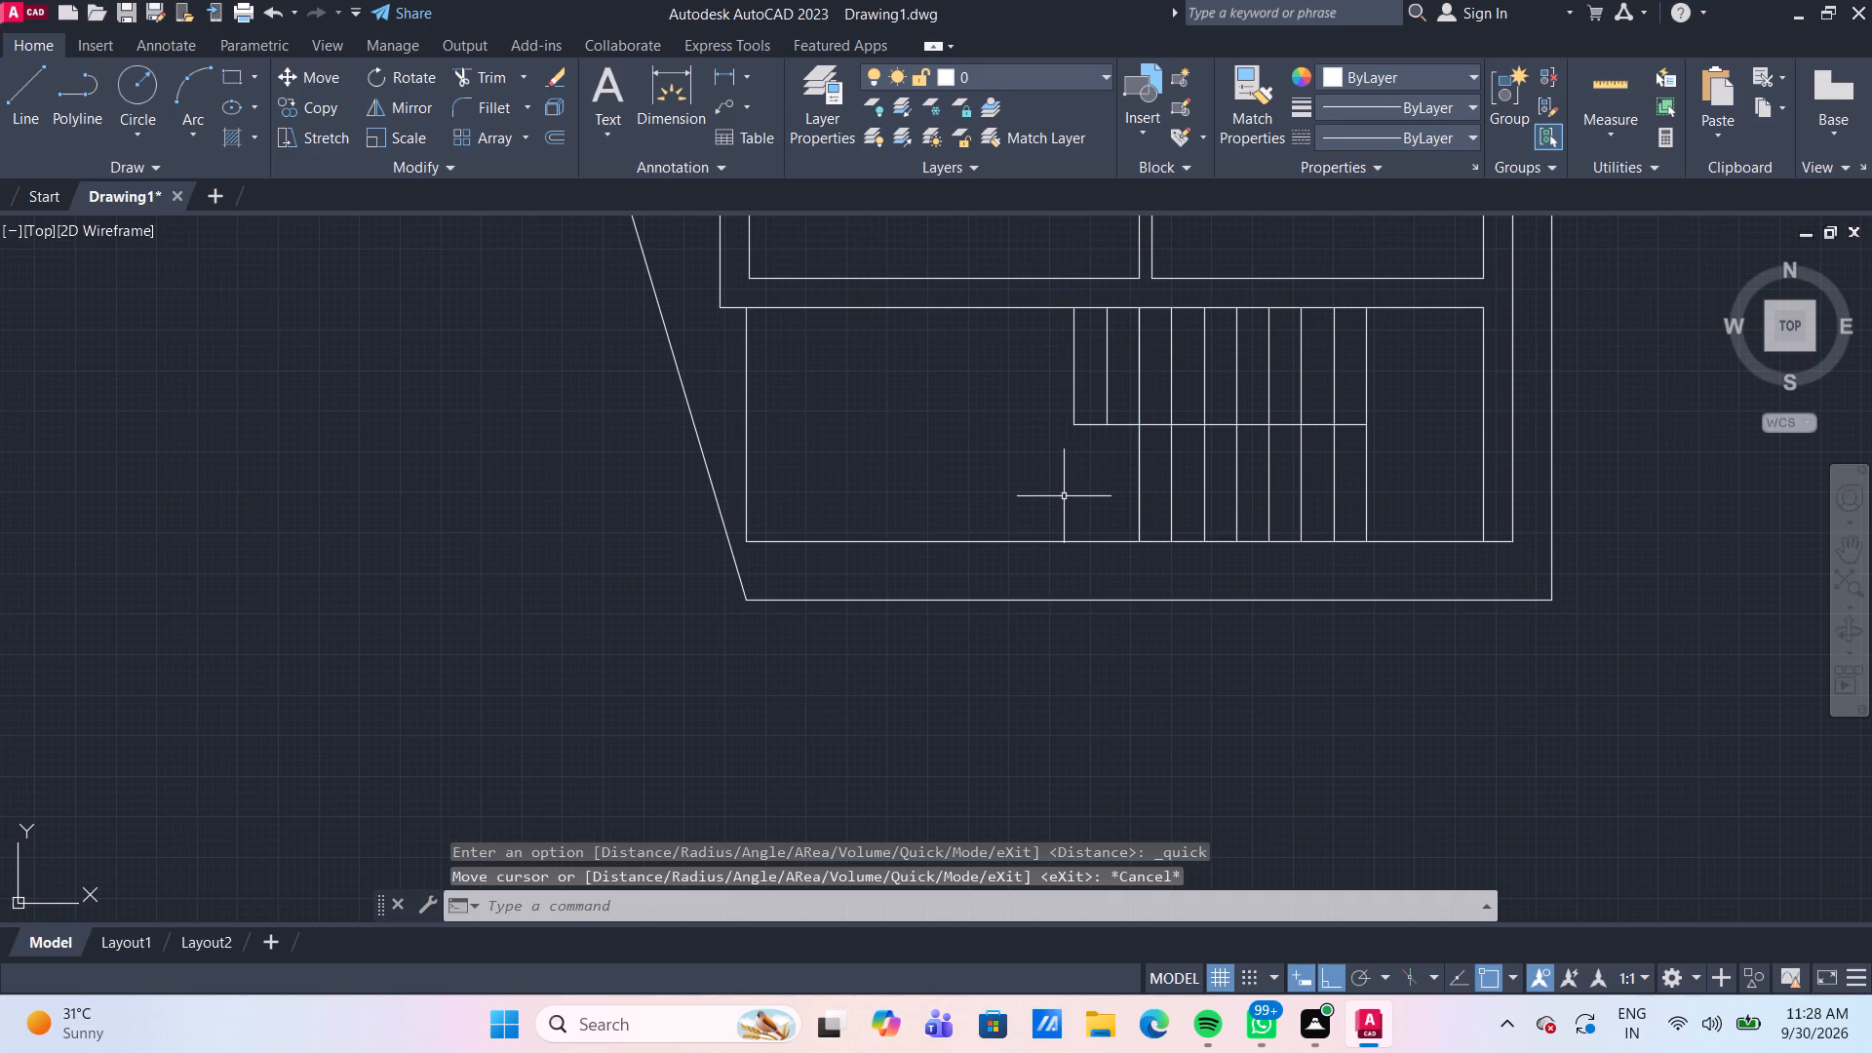
From the open upper end of the middle room's inner wall line, draw a 1' horizontal line and a 9" jamb up to the upper room's bottom line.
scroll(1067, 498, "down", 1)
middle_click_drag(990, 479, 958, 540)
scroll(990, 479, "down", 1)
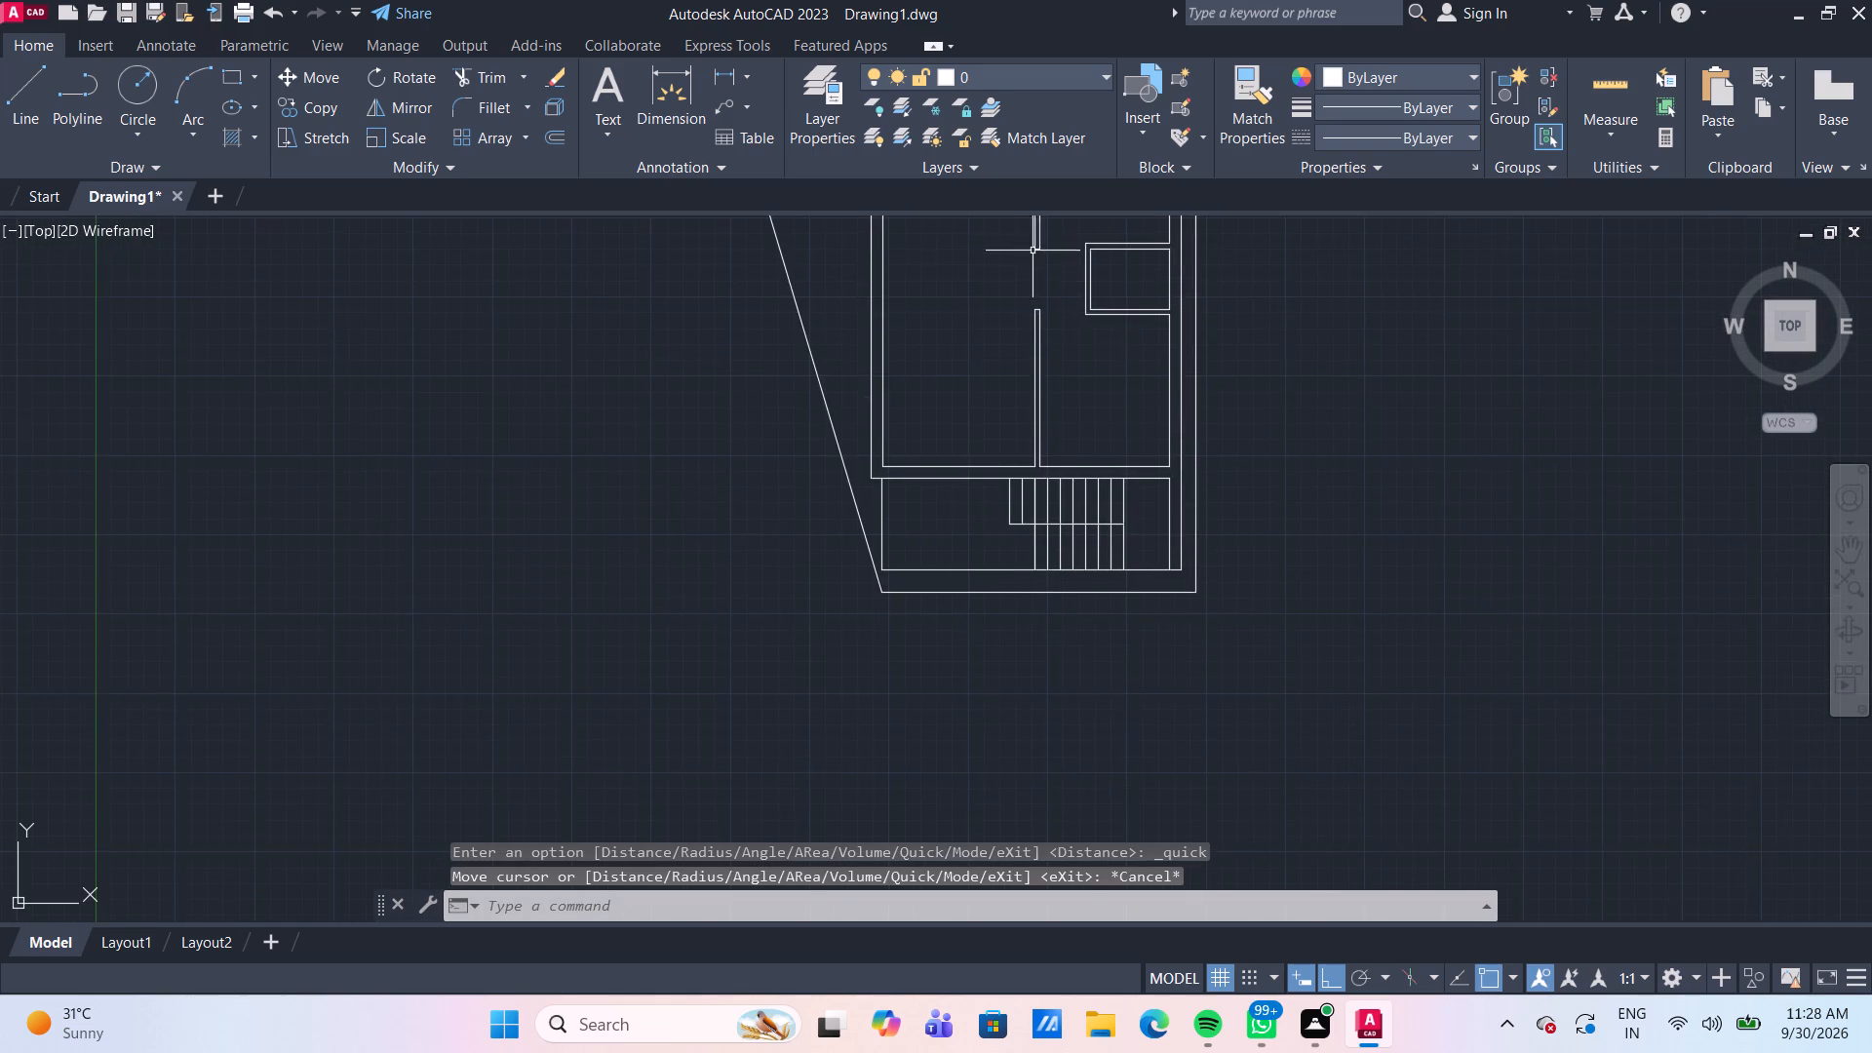
scroll(1029, 247, "down", 1)
middle_click_drag(1032, 297, 985, 443)
scroll(920, 391, "up", 2)
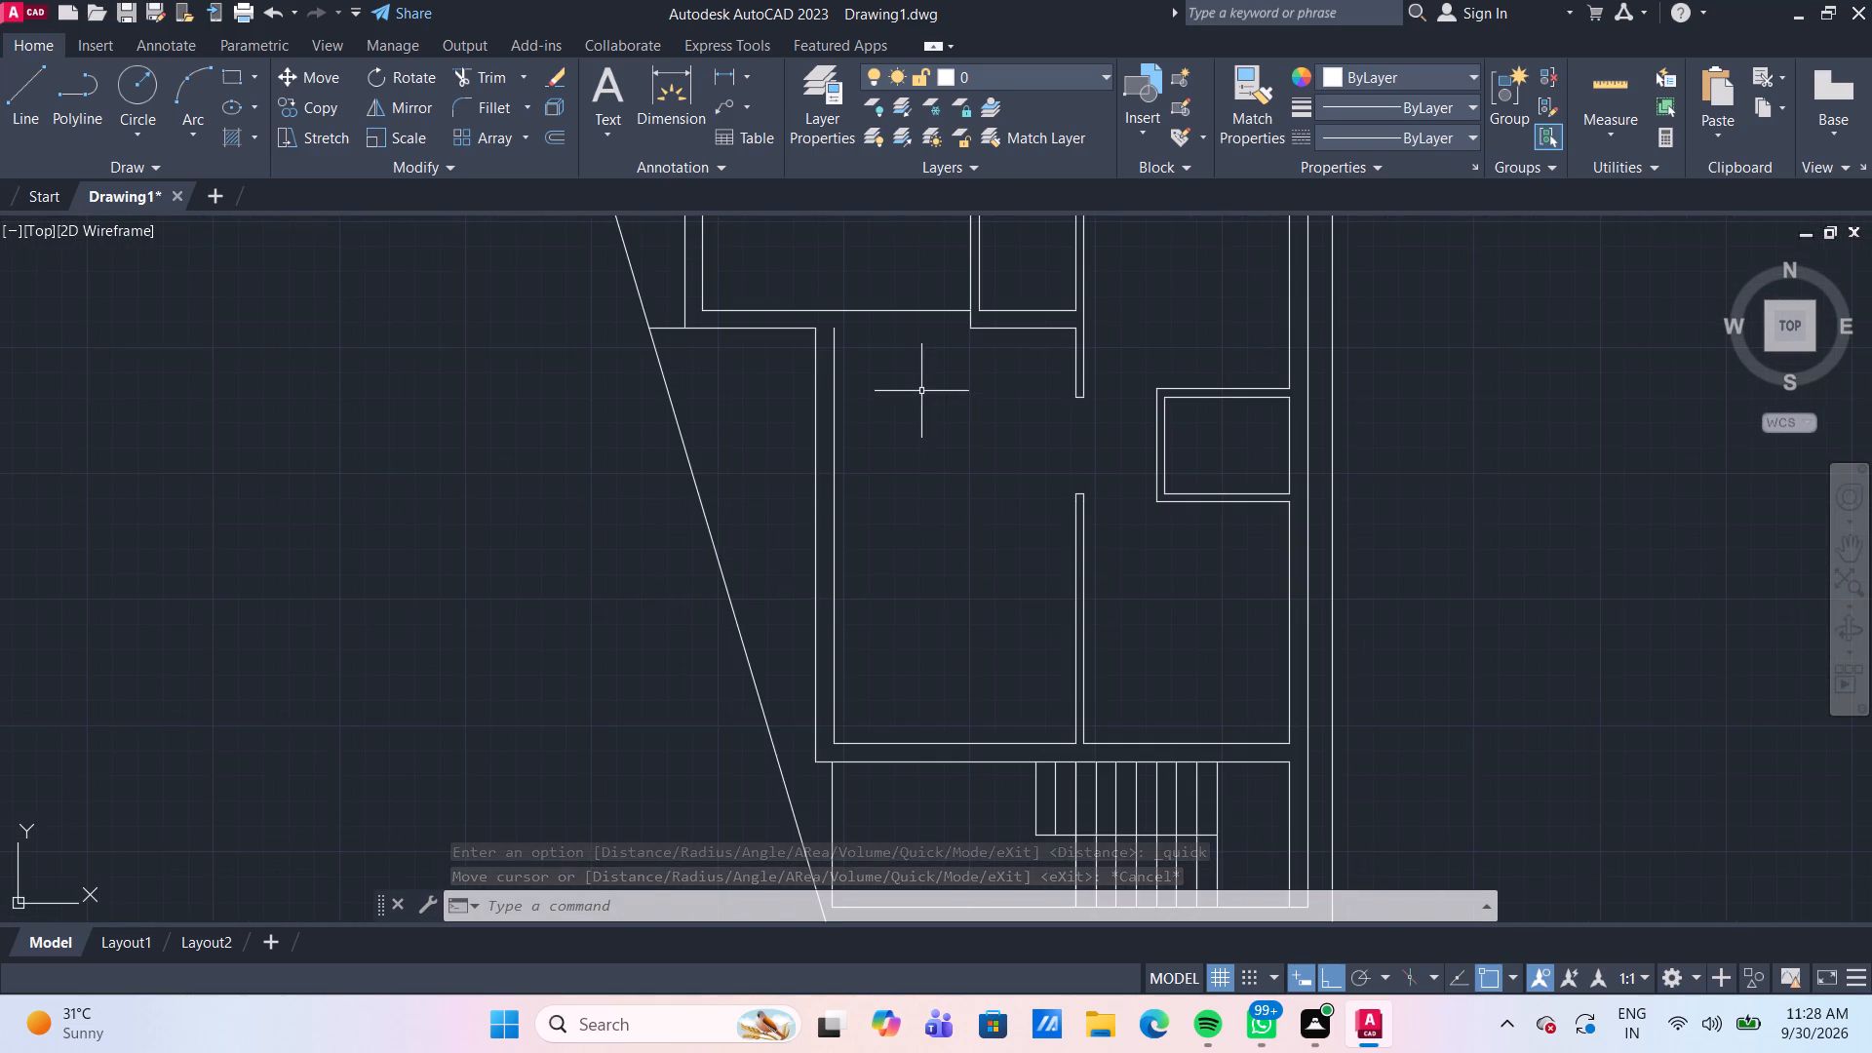
middle_click_drag(914, 380, 942, 483)
scroll(896, 439, "up", 2)
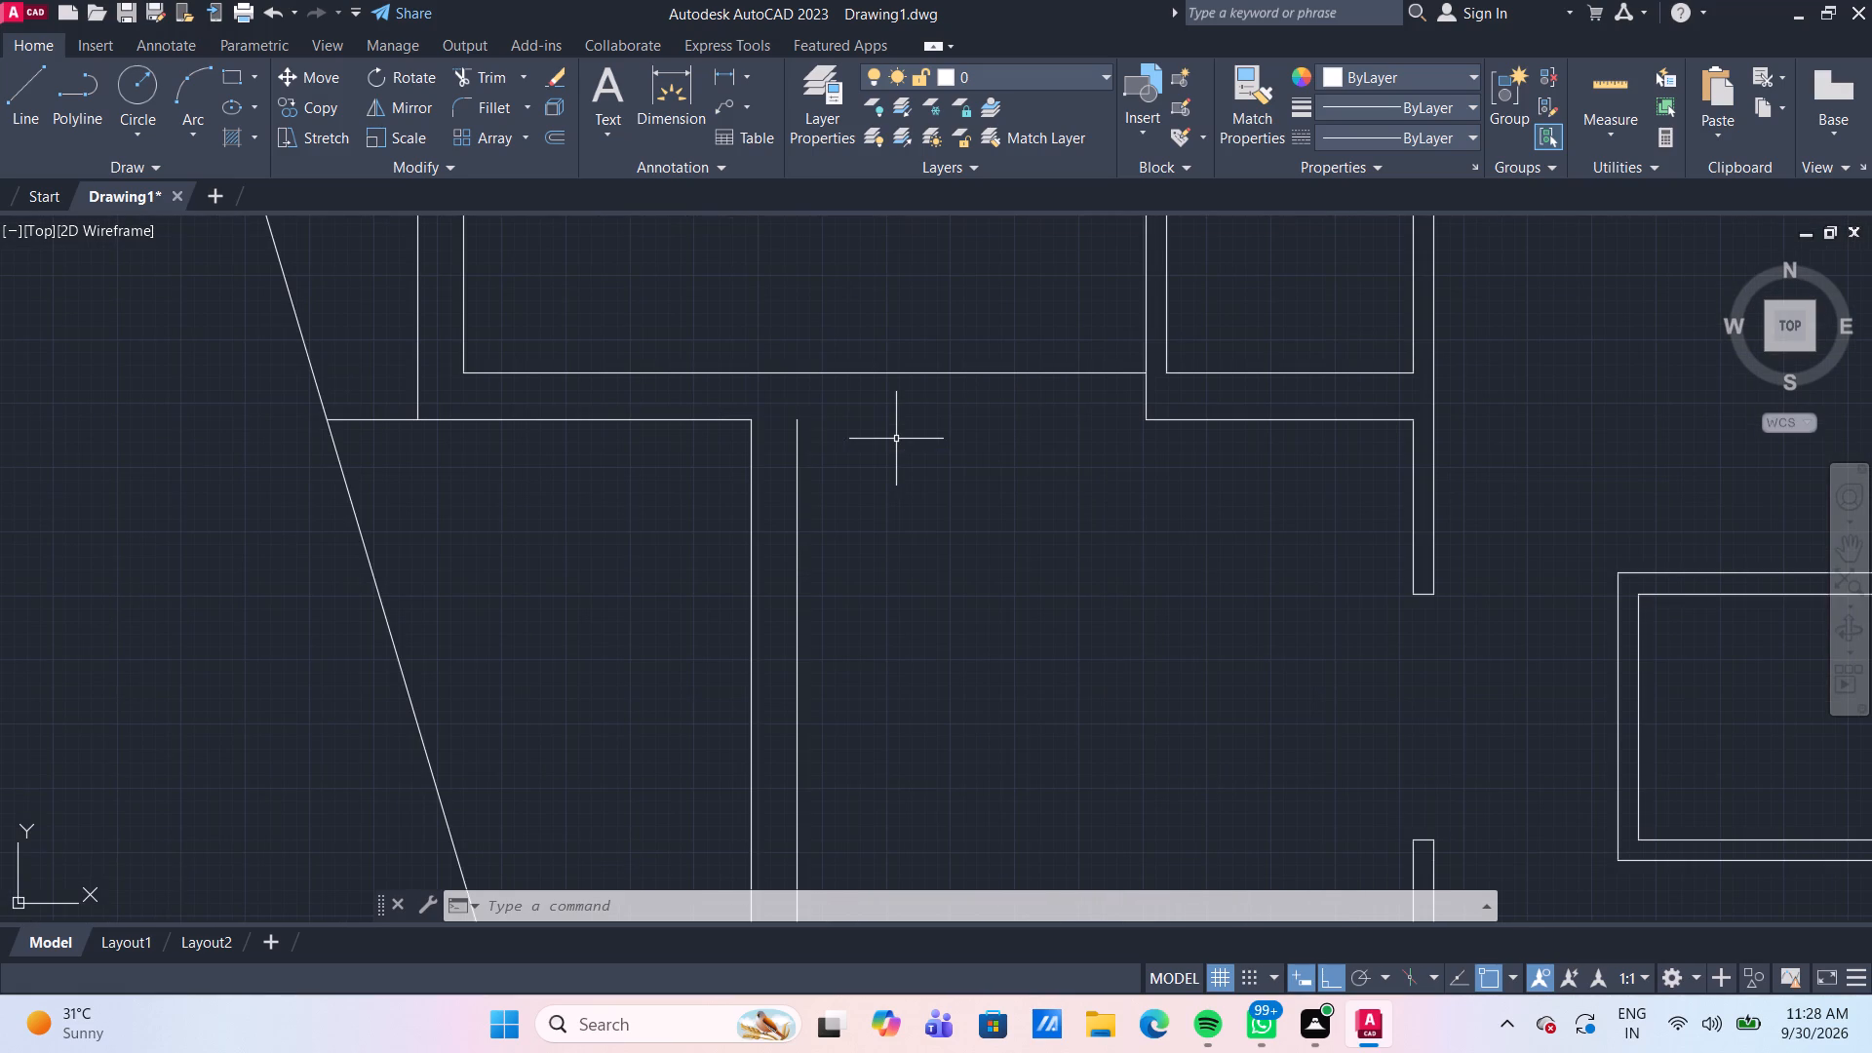
left_click(31, 114)
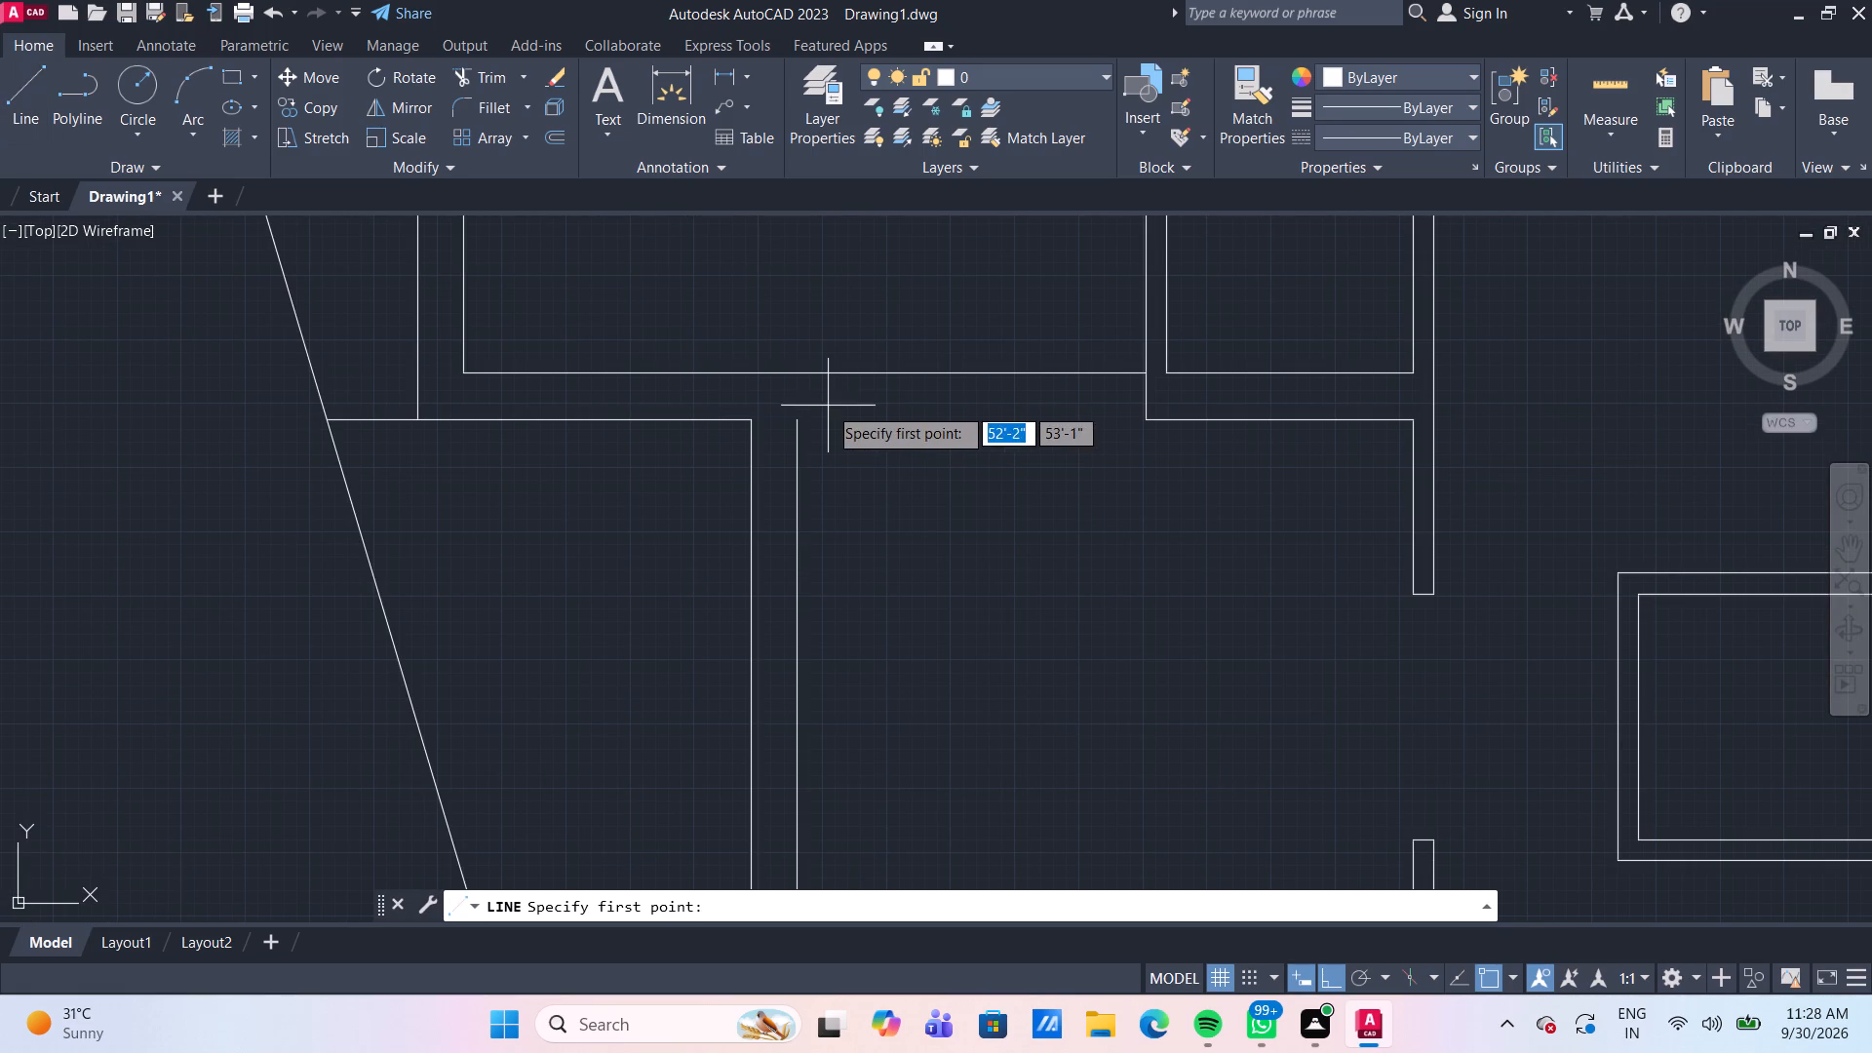
left_click(801, 426)
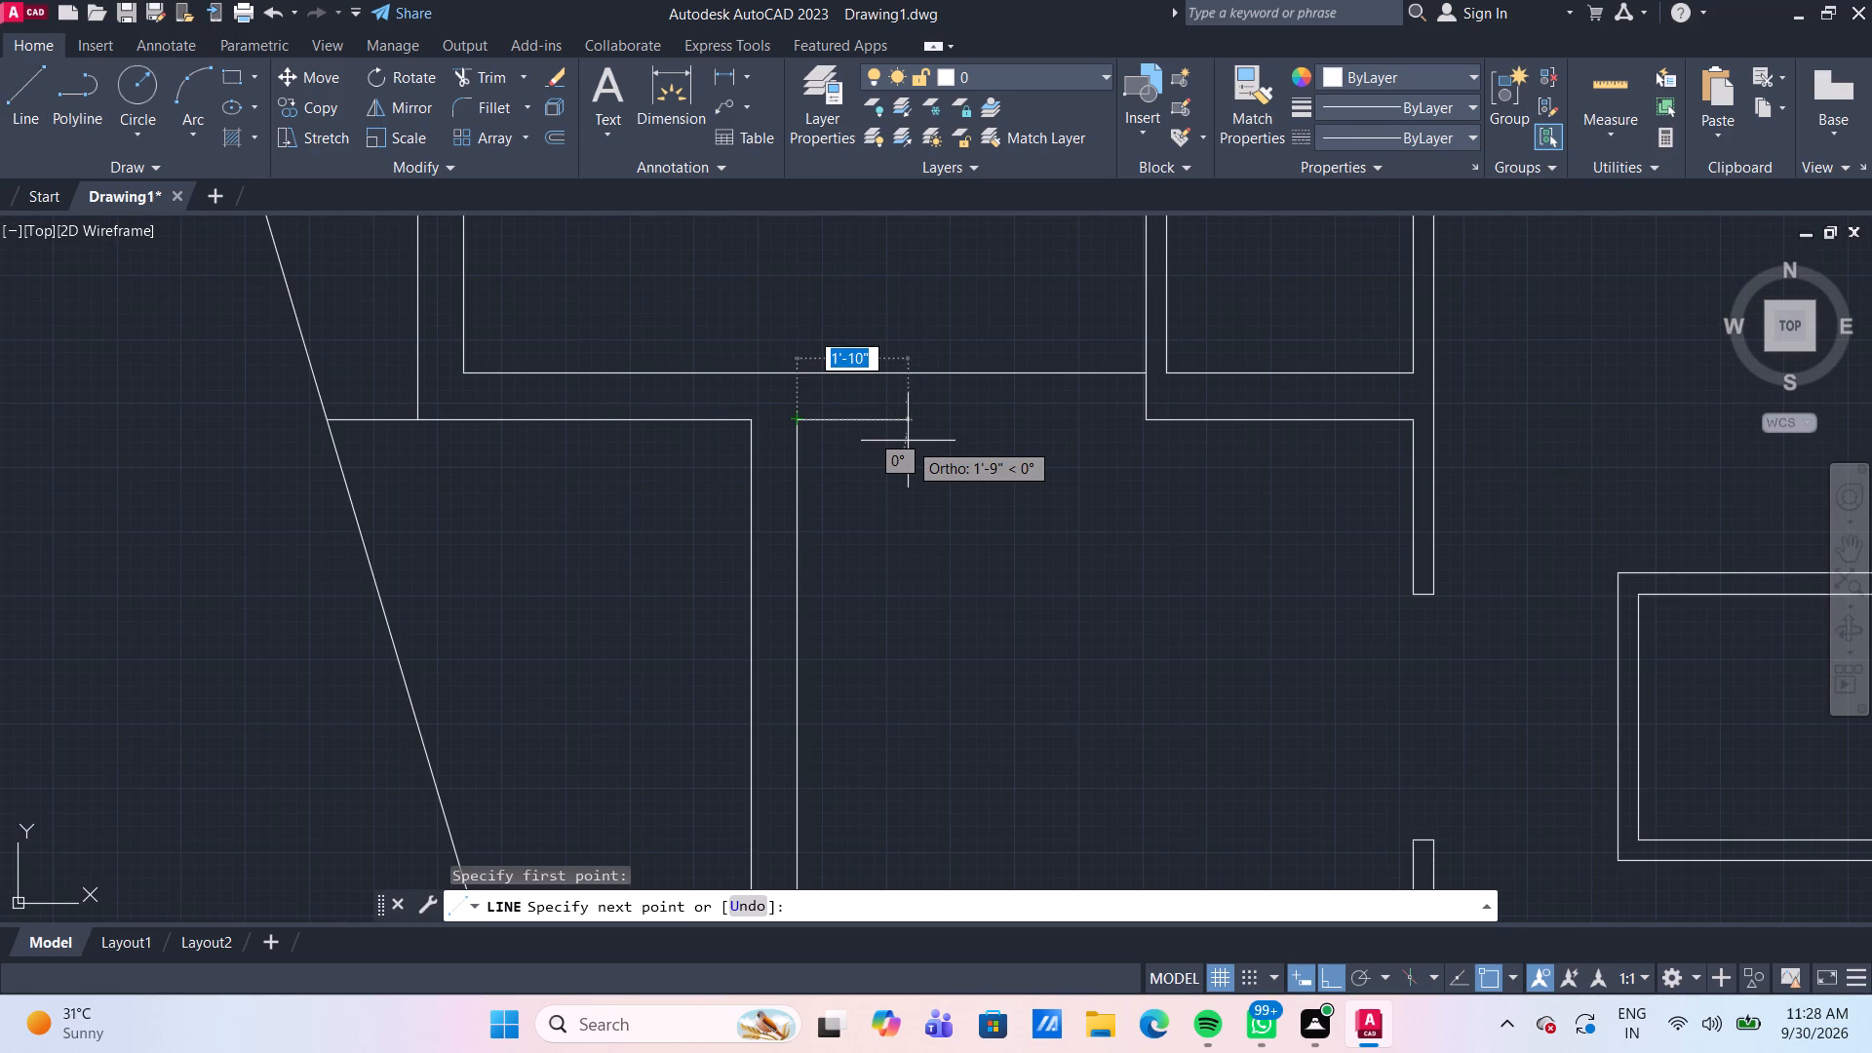
type("1'")
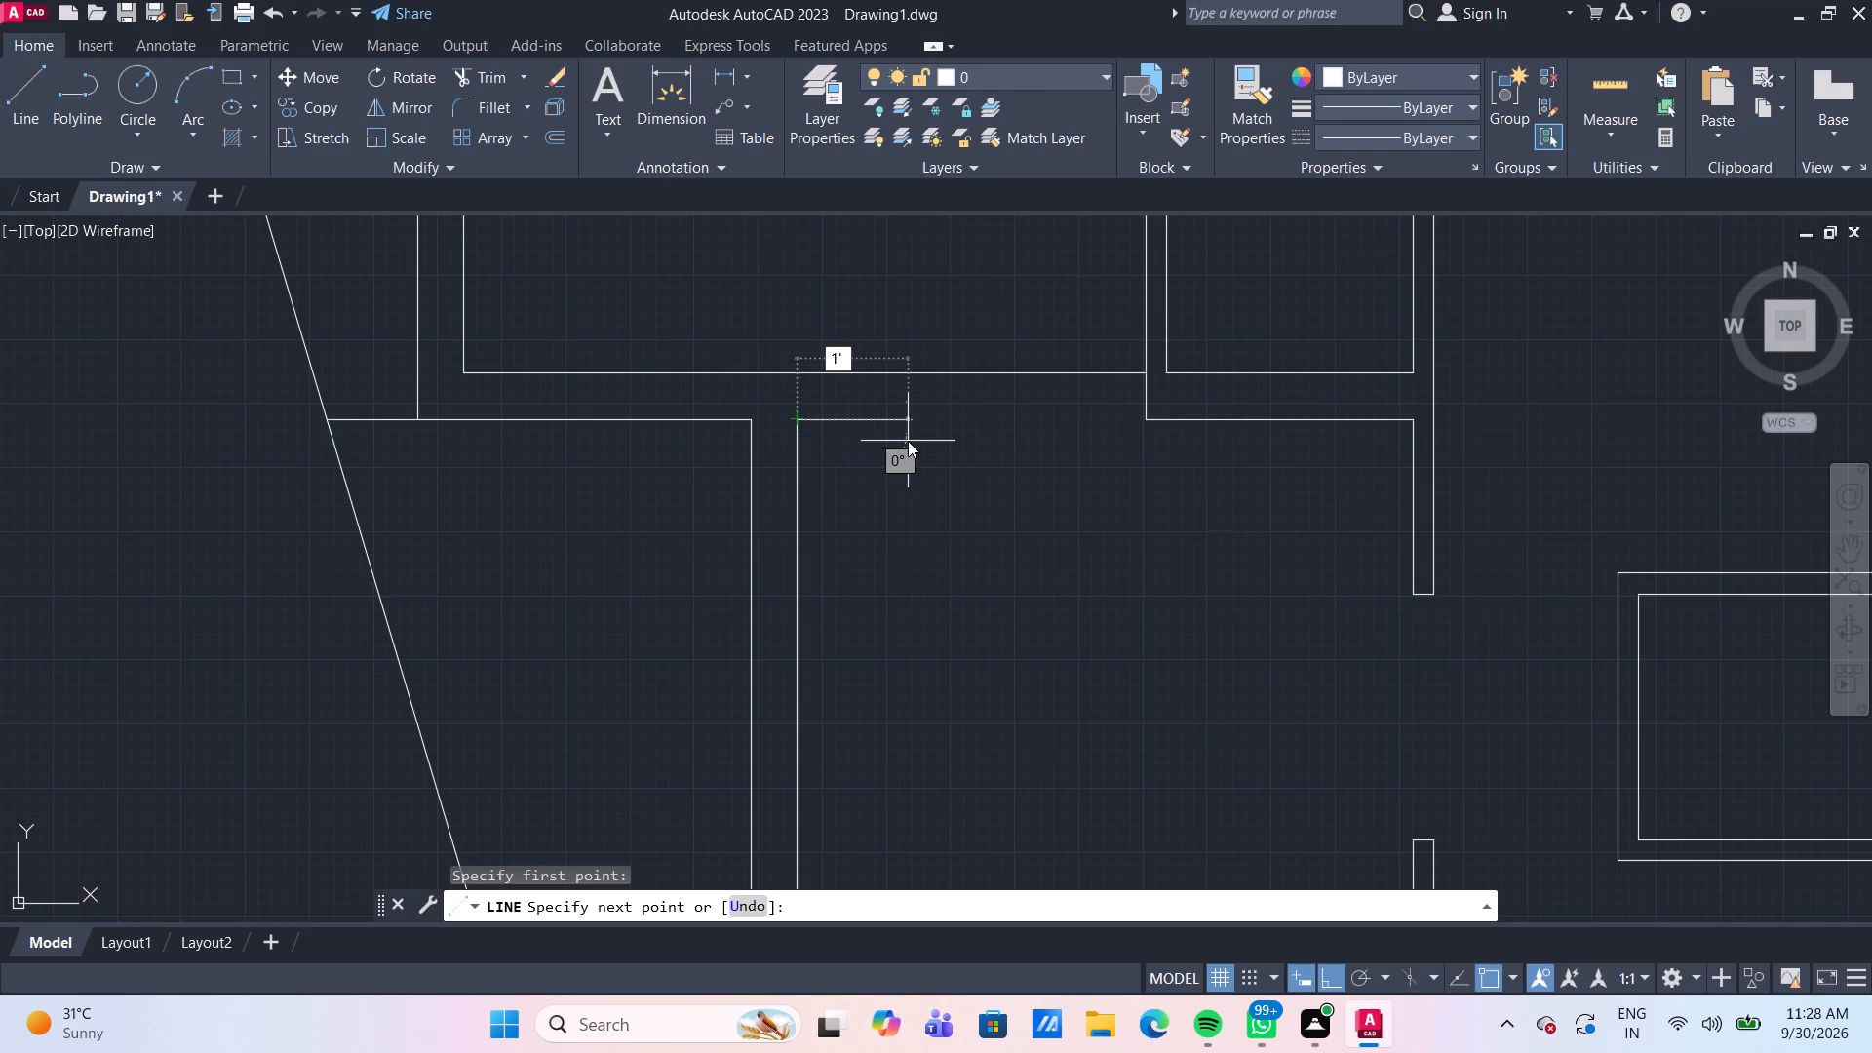
key("Return")
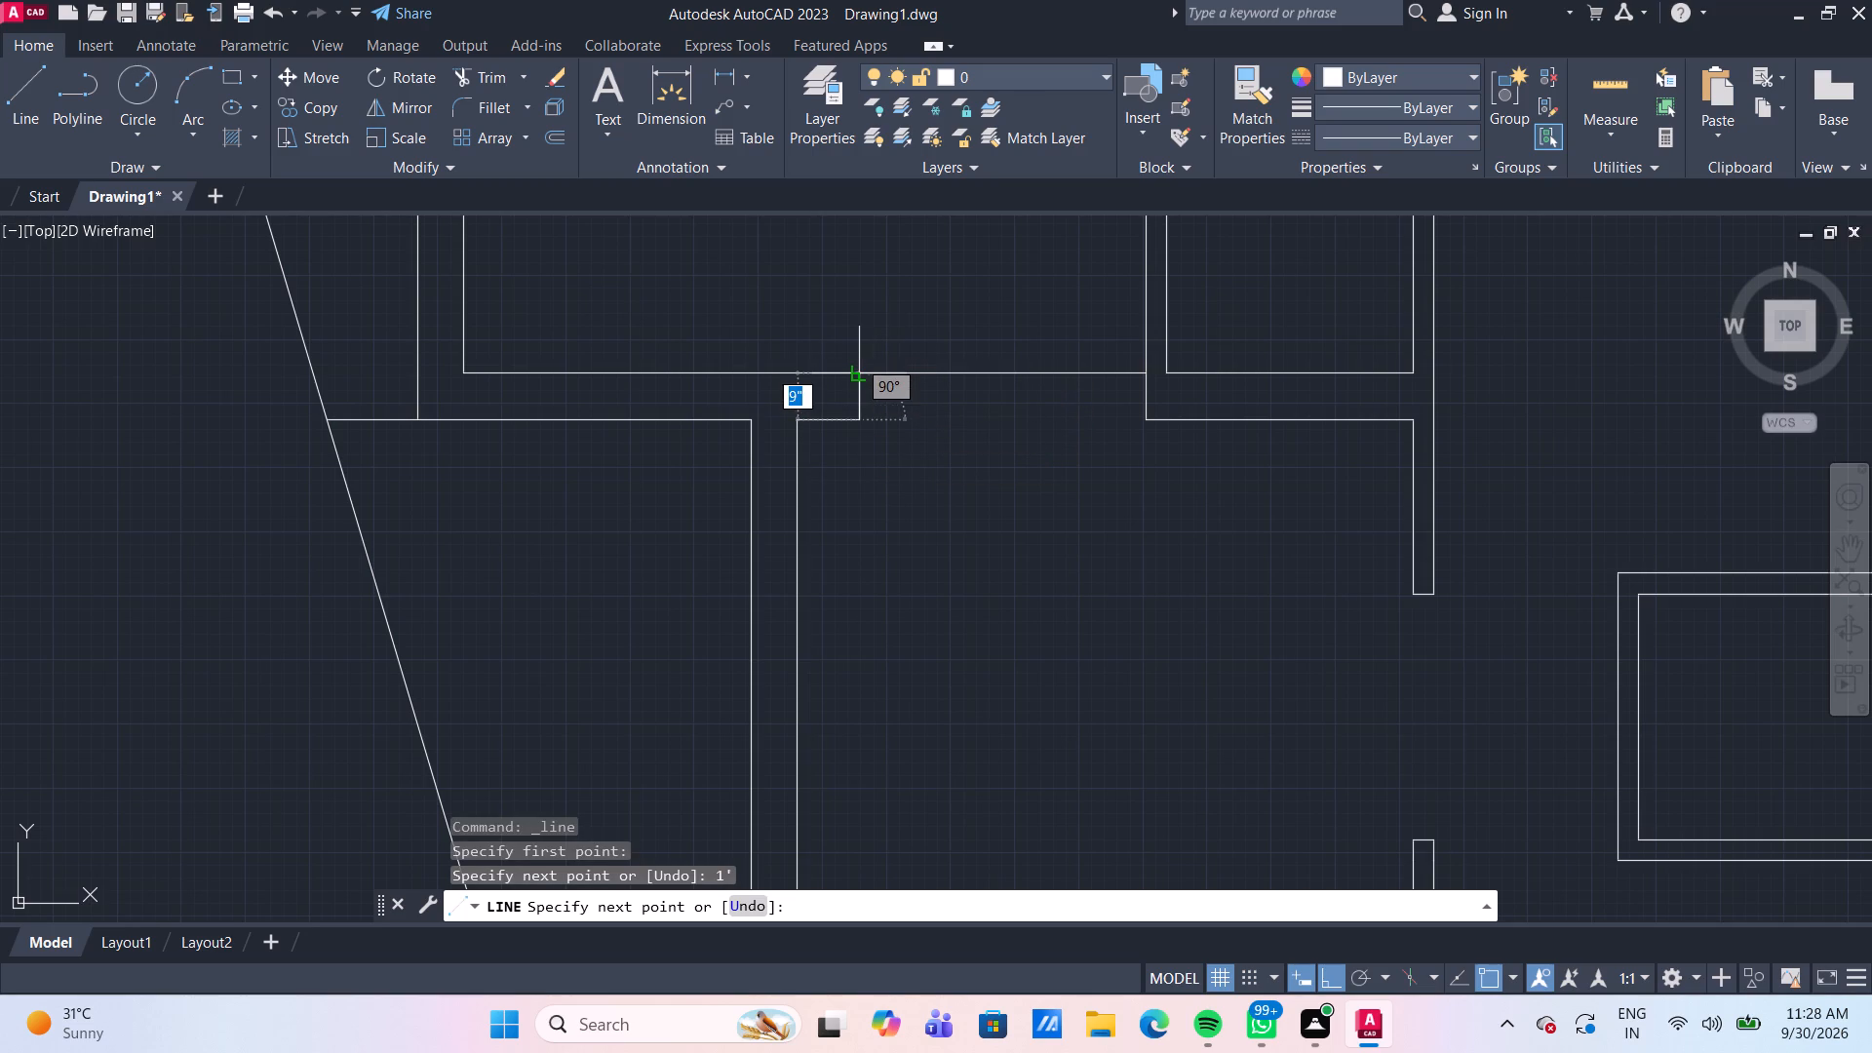
left_click(862, 370)
key("Escape")
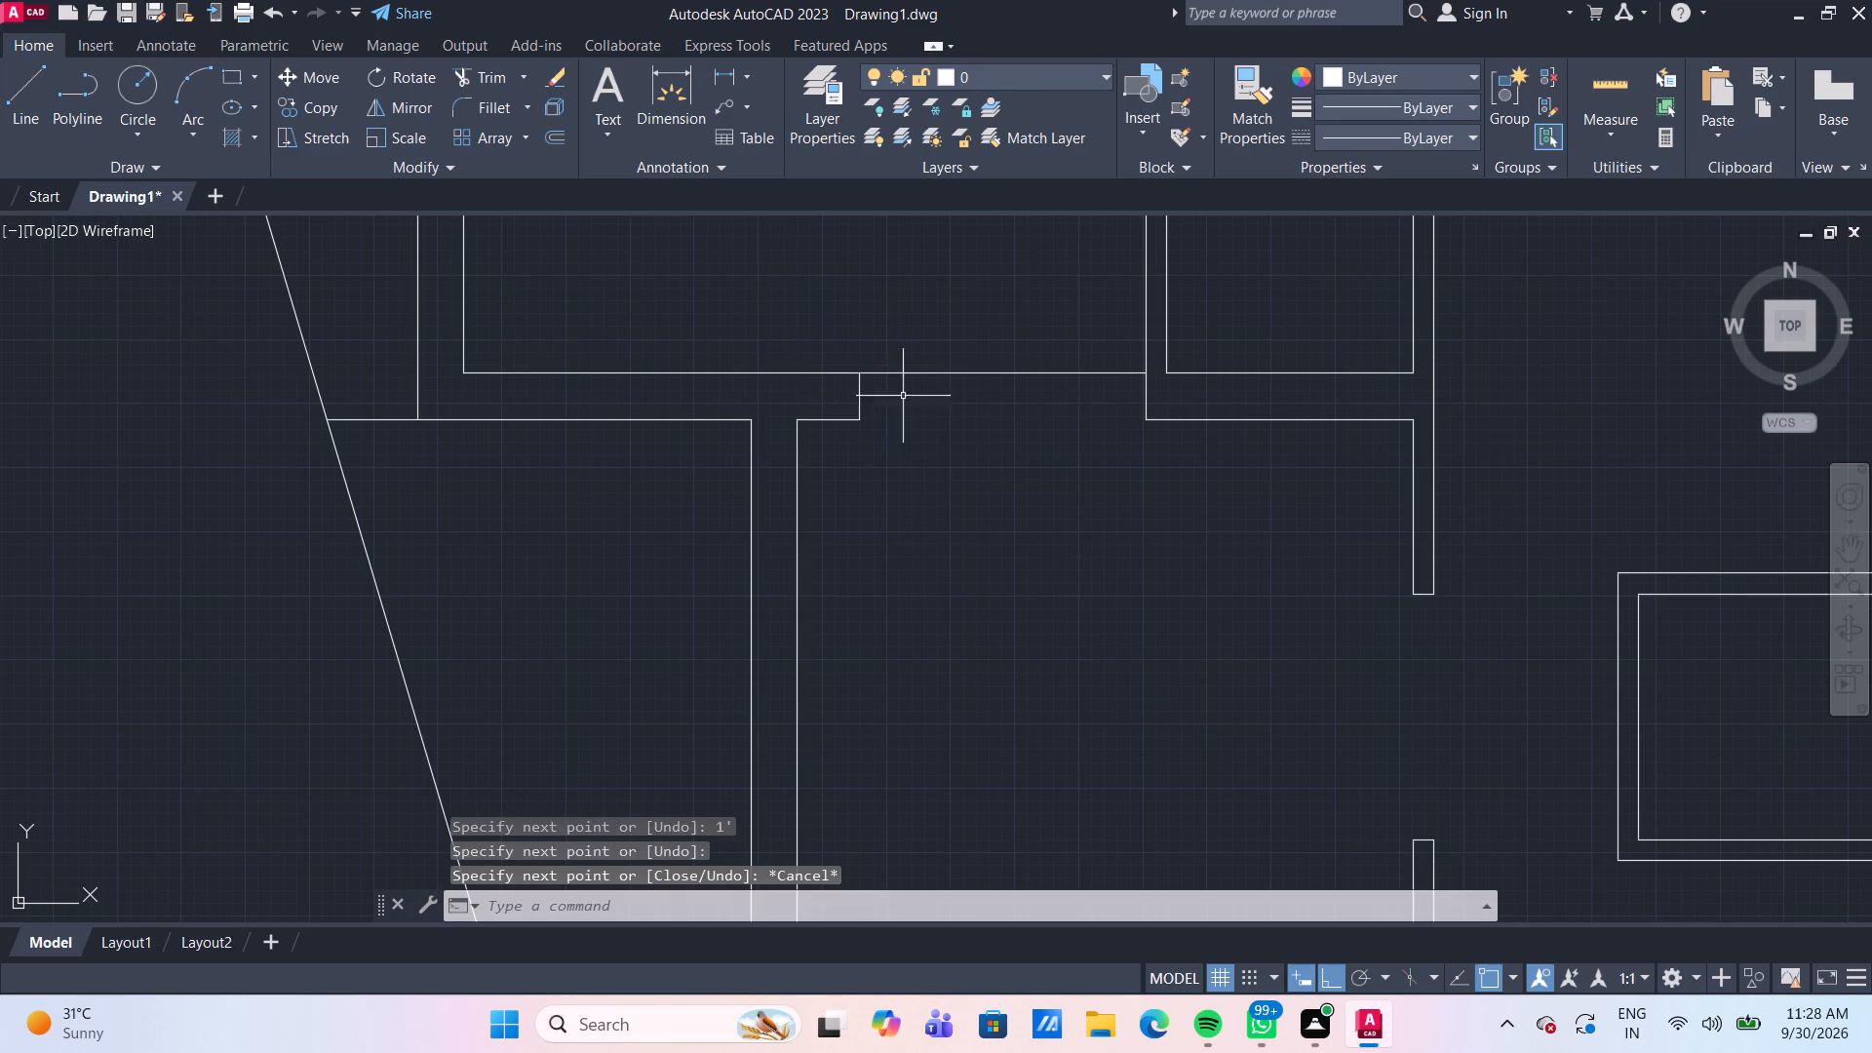
Trim the upper room's bottom line between the new jamb and the partition to open the doorway.
type("TR")
key("Return")
left_click(954, 373)
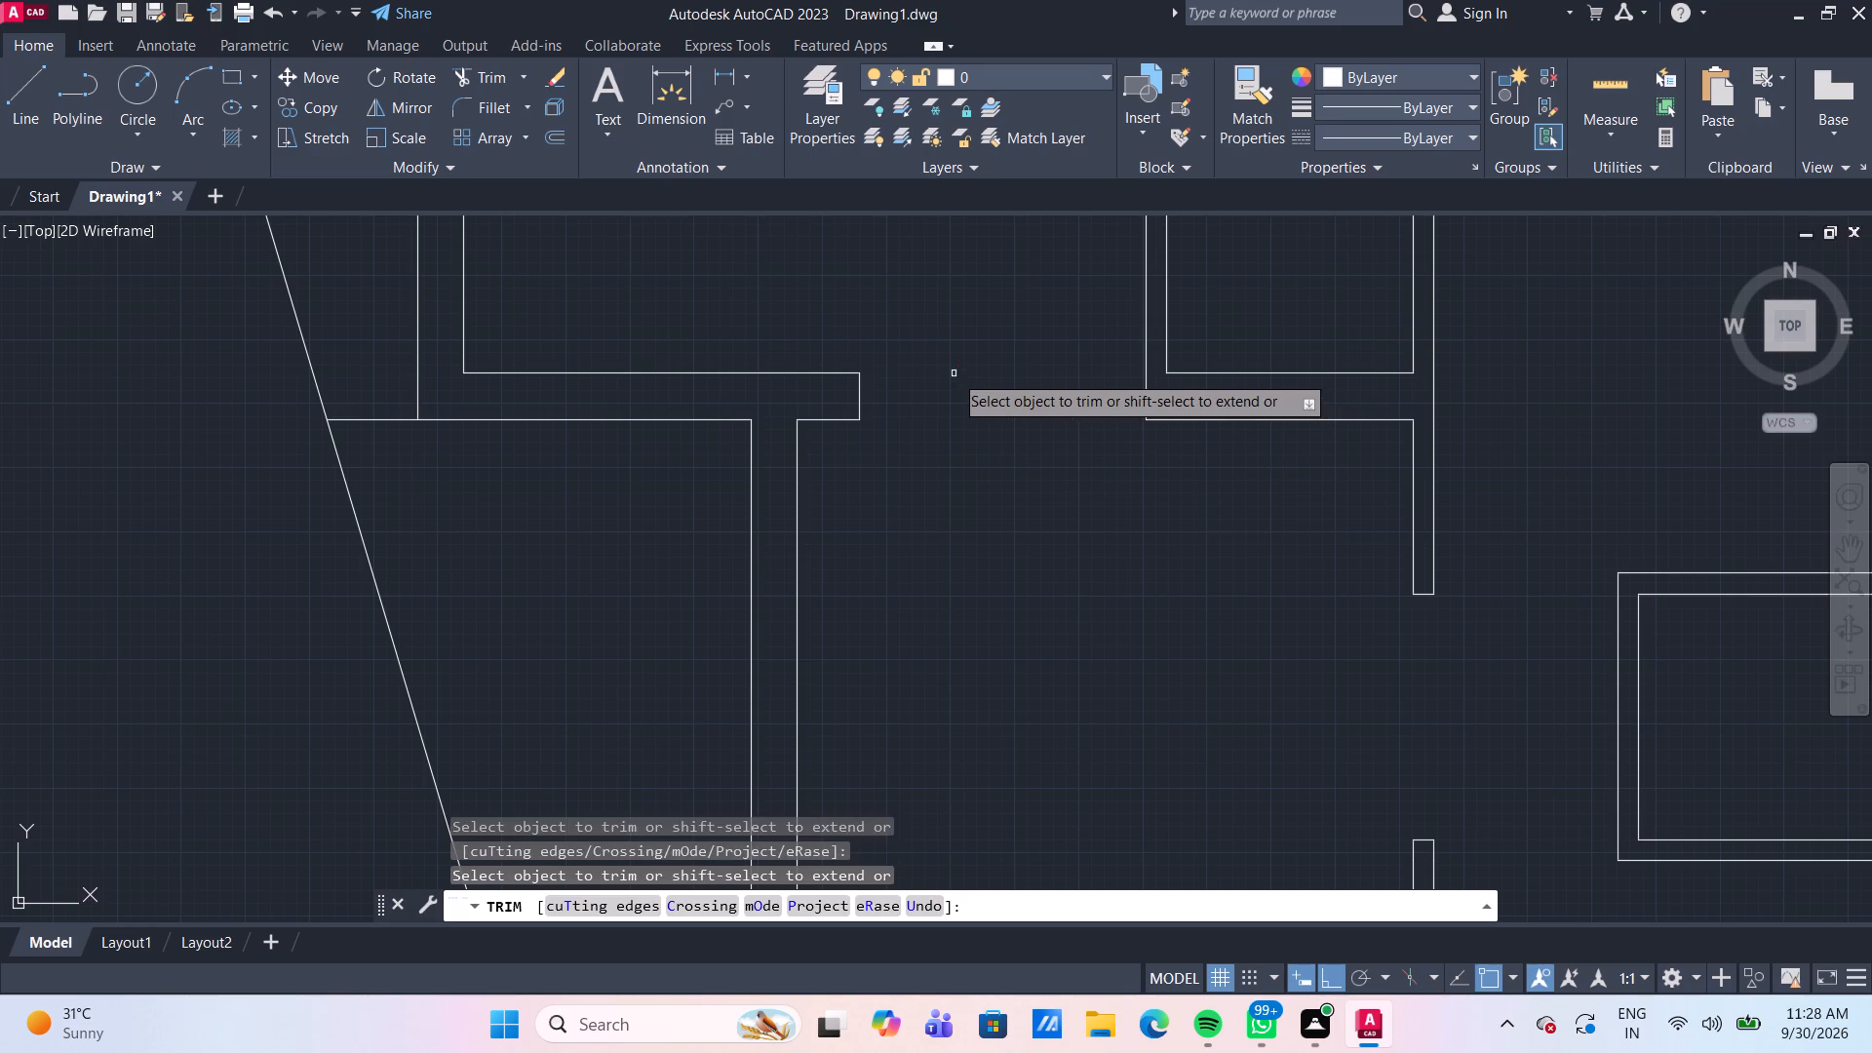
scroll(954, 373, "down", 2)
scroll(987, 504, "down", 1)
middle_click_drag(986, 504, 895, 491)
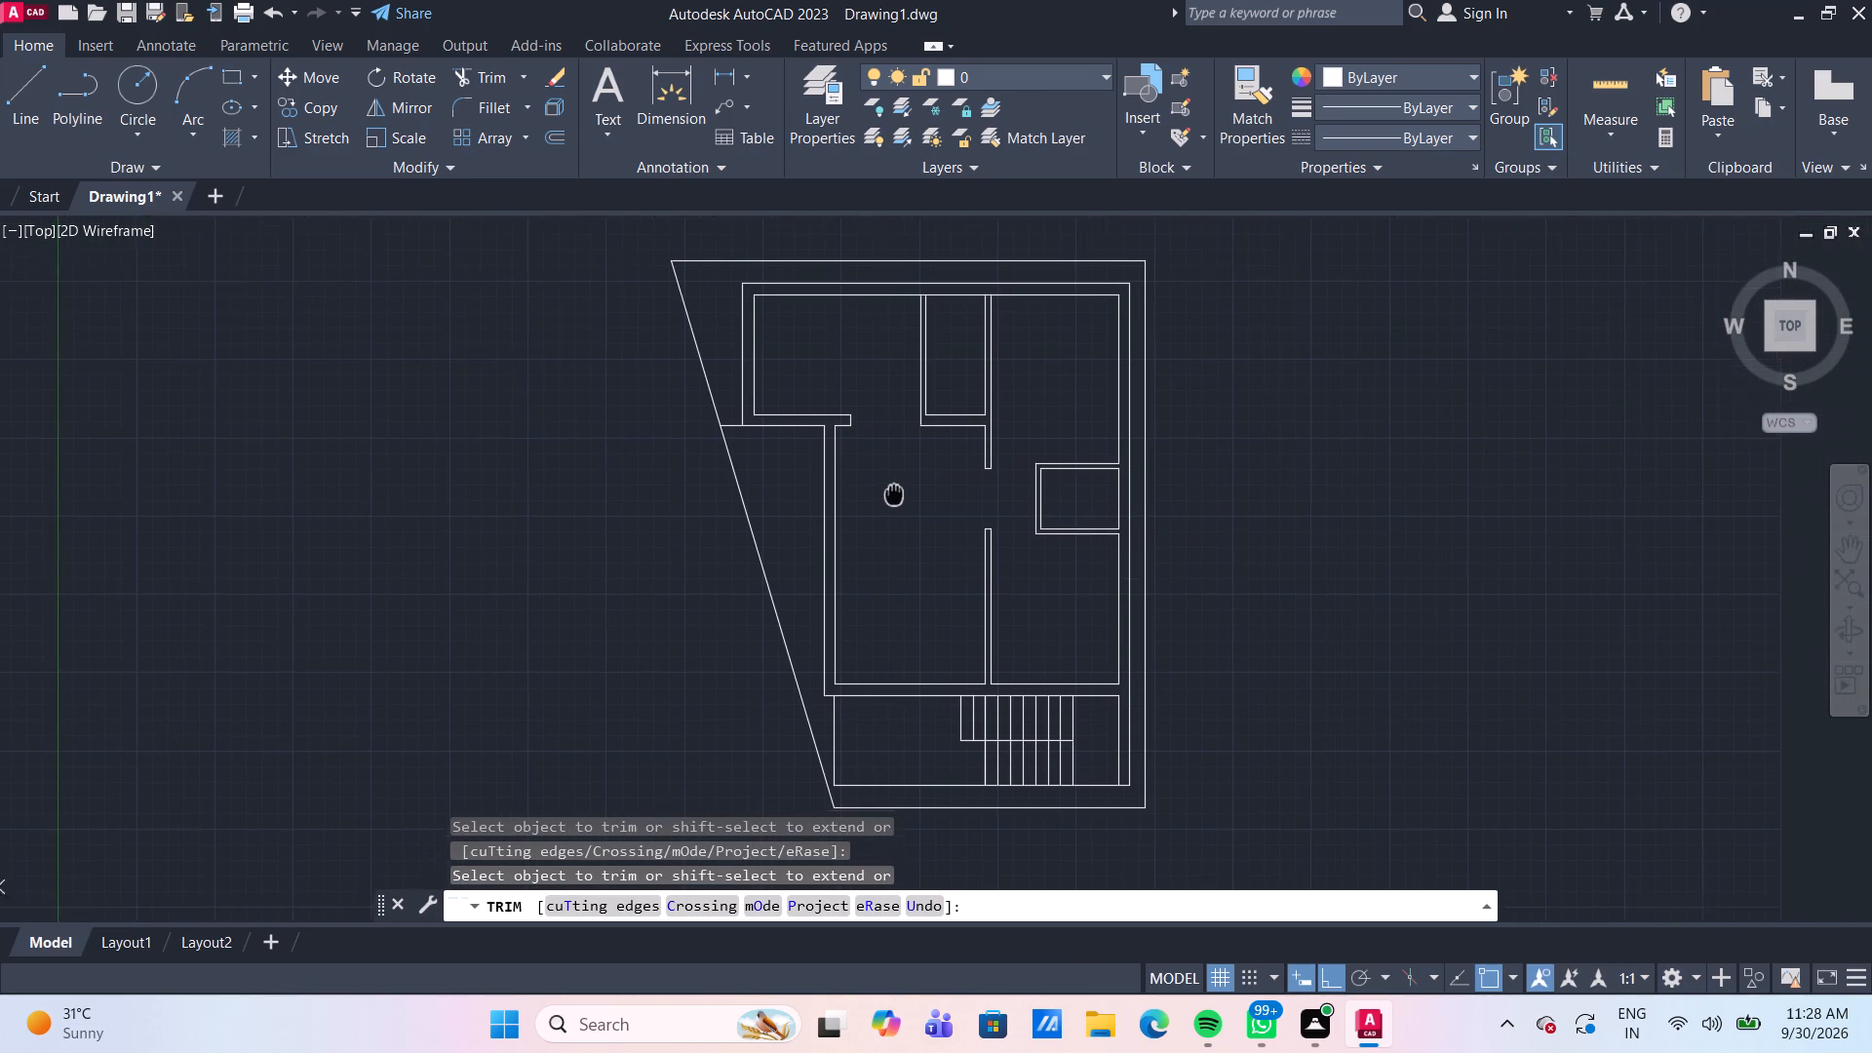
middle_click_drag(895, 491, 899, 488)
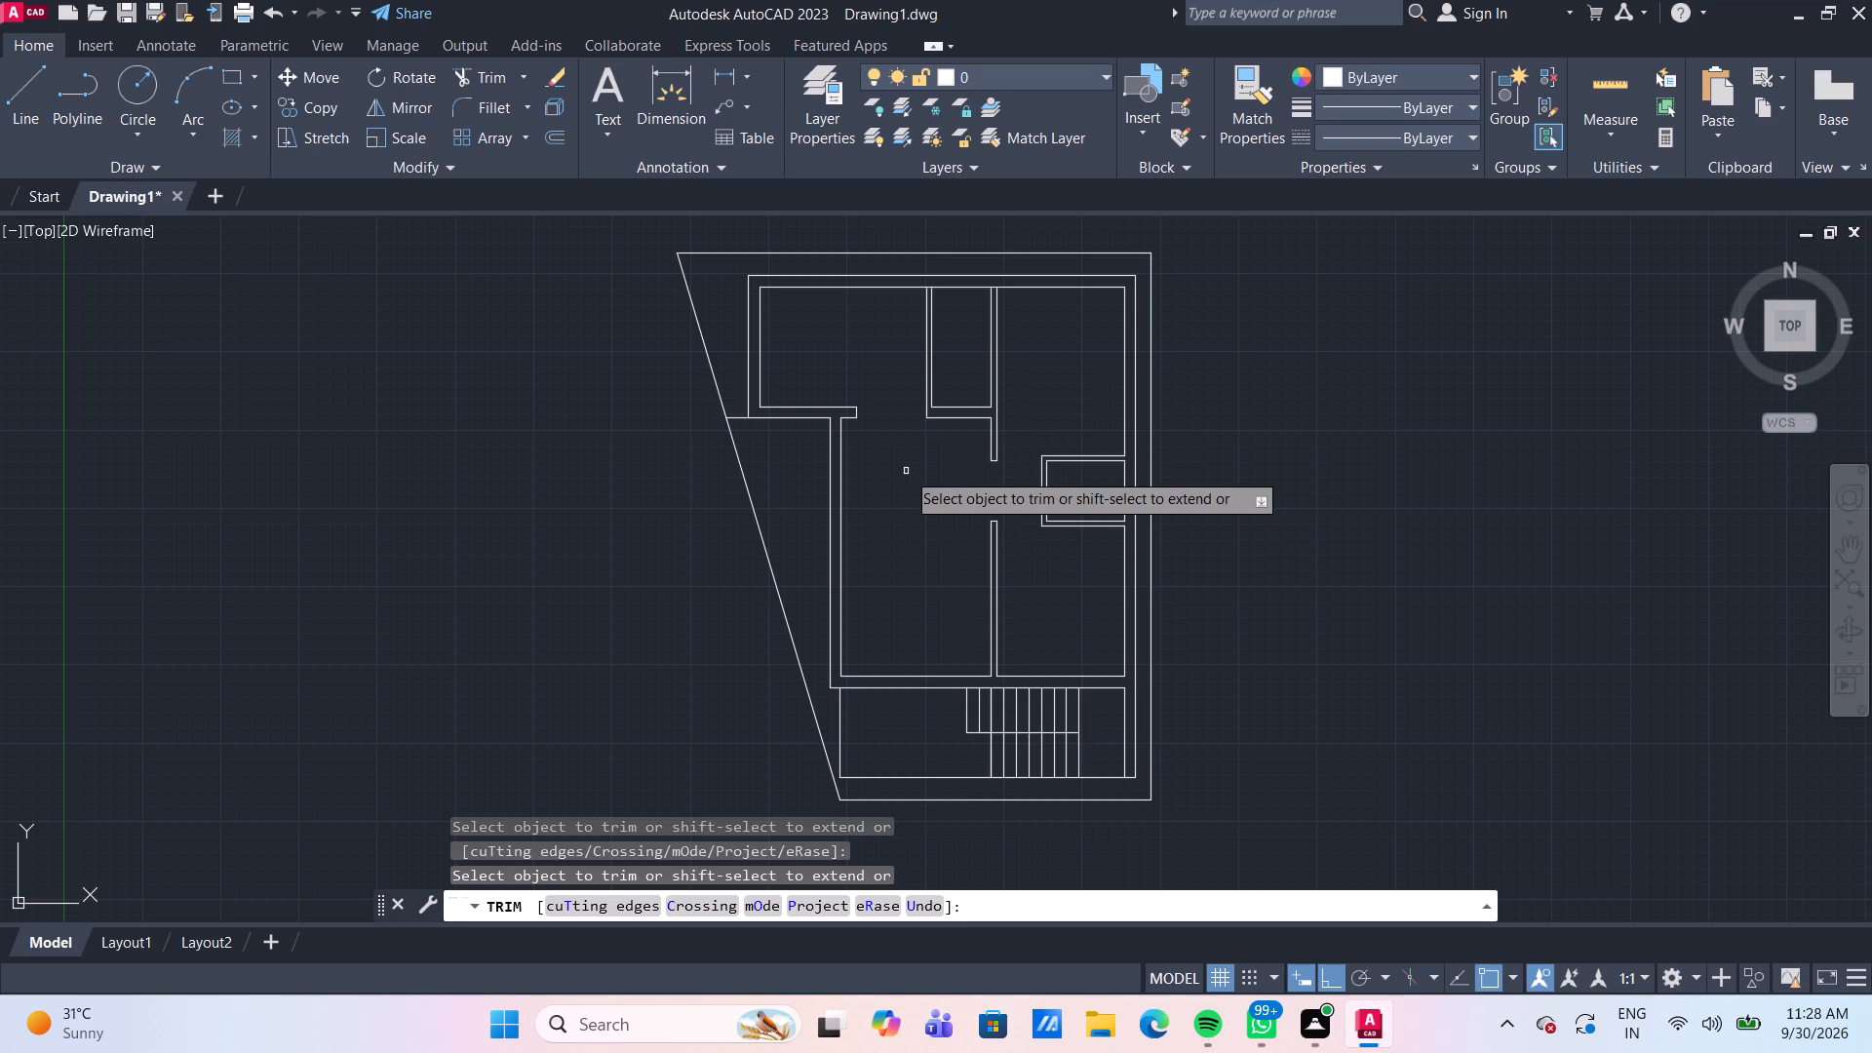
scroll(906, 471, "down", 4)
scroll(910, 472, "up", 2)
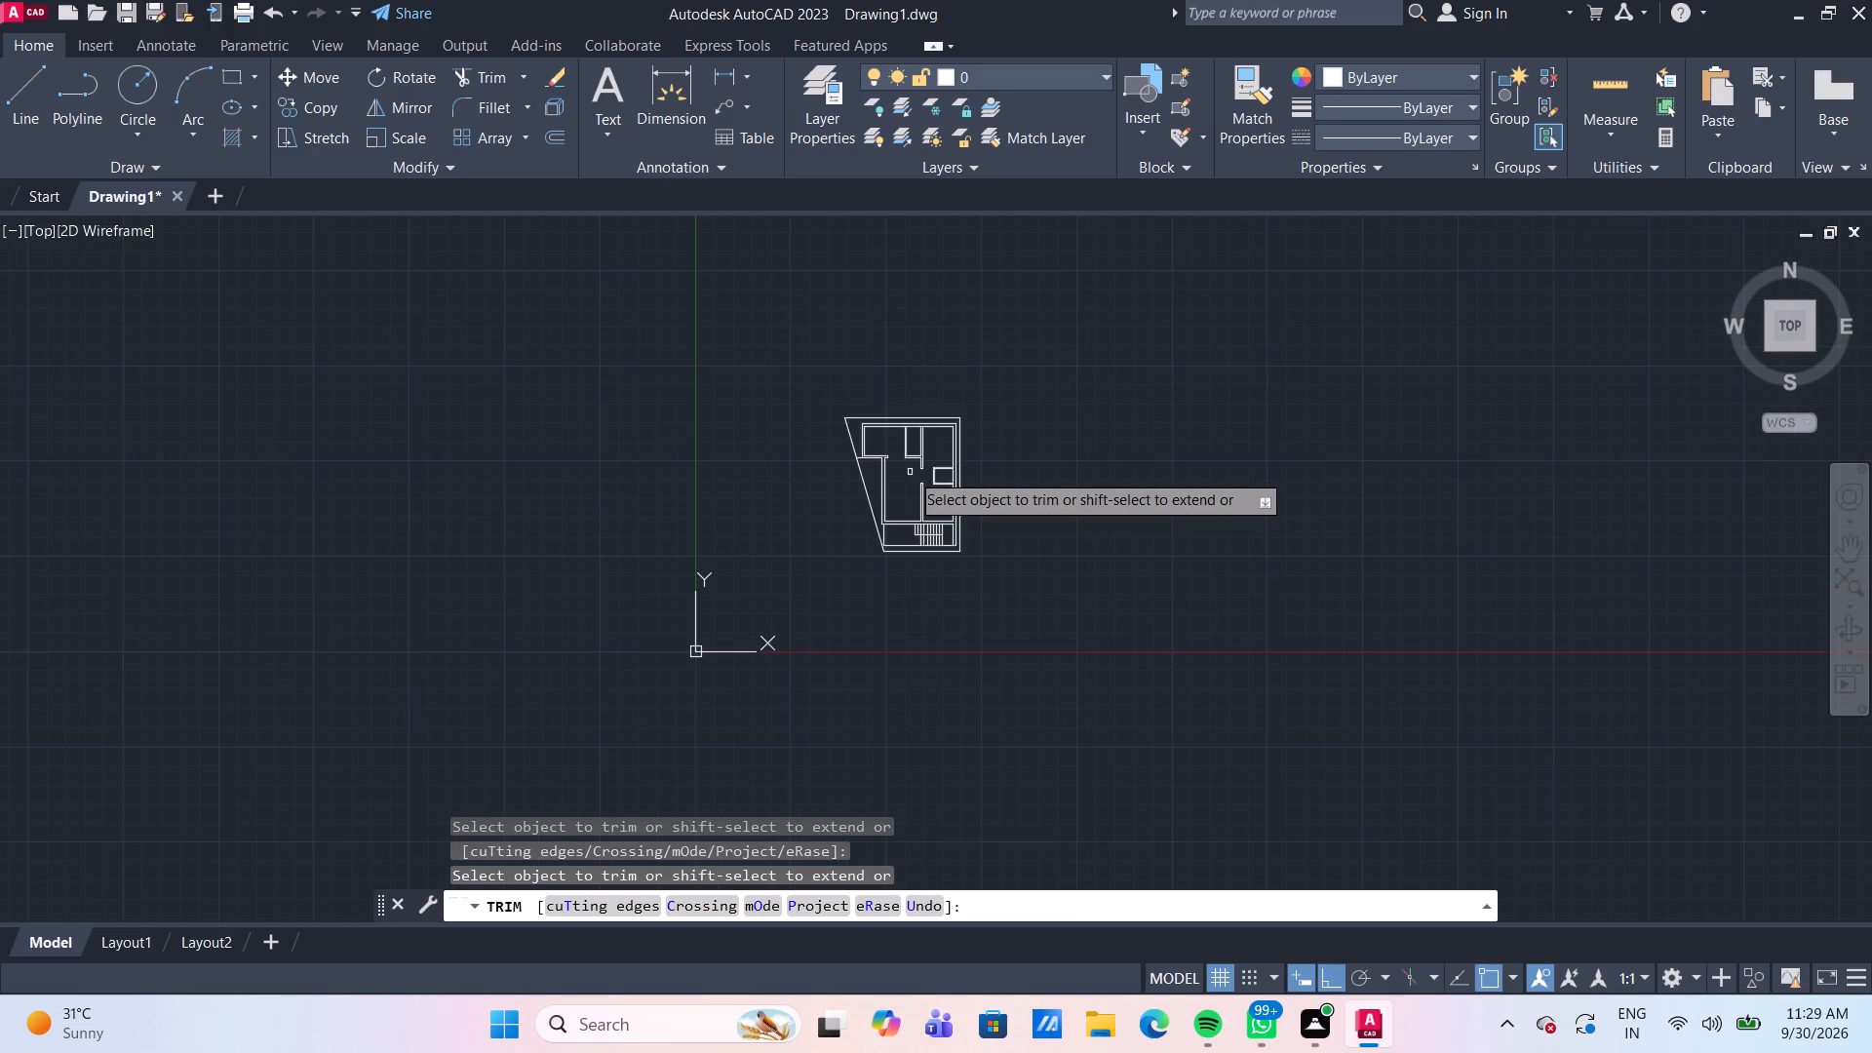
Draw a line across the top end of the middle room's wall beside the slanted boundary, joining its two faces.
scroll(910, 472, "up", 4)
key("Escape")
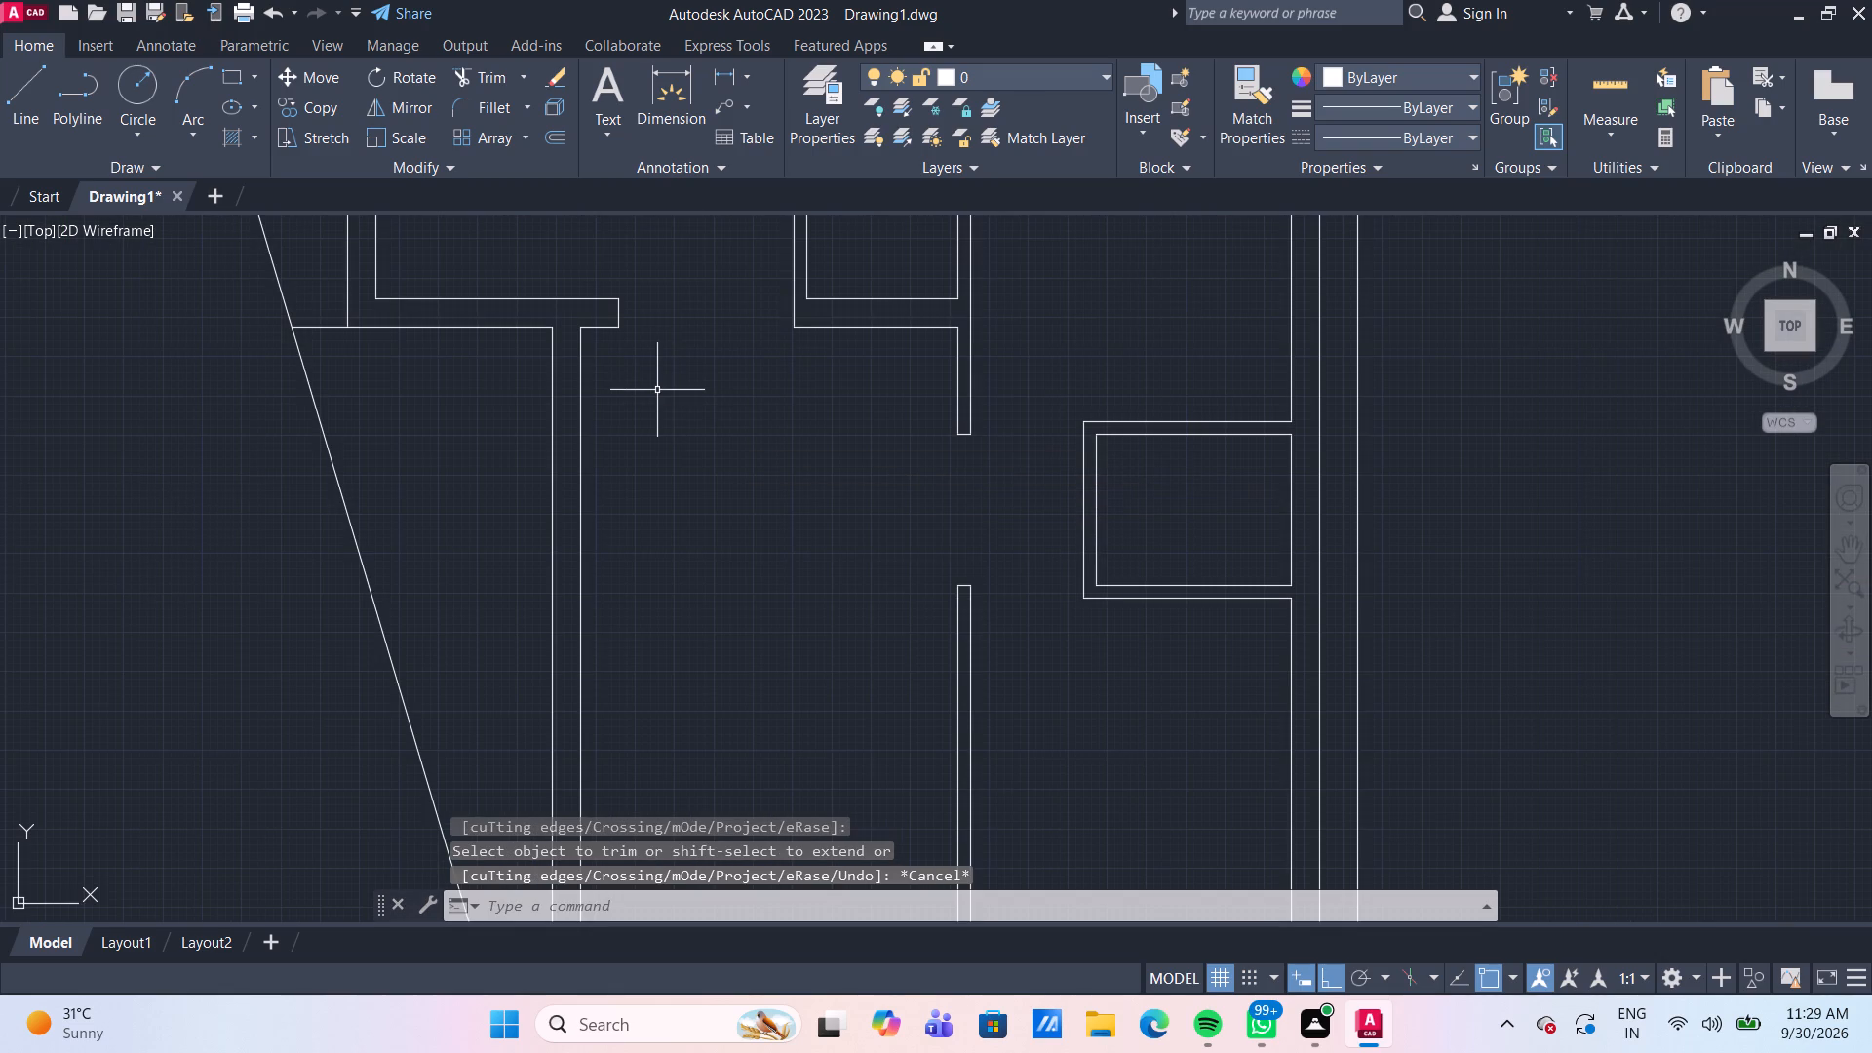
scroll(677, 399, "down", 1)
middle_click_drag(677, 399, 702, 403)
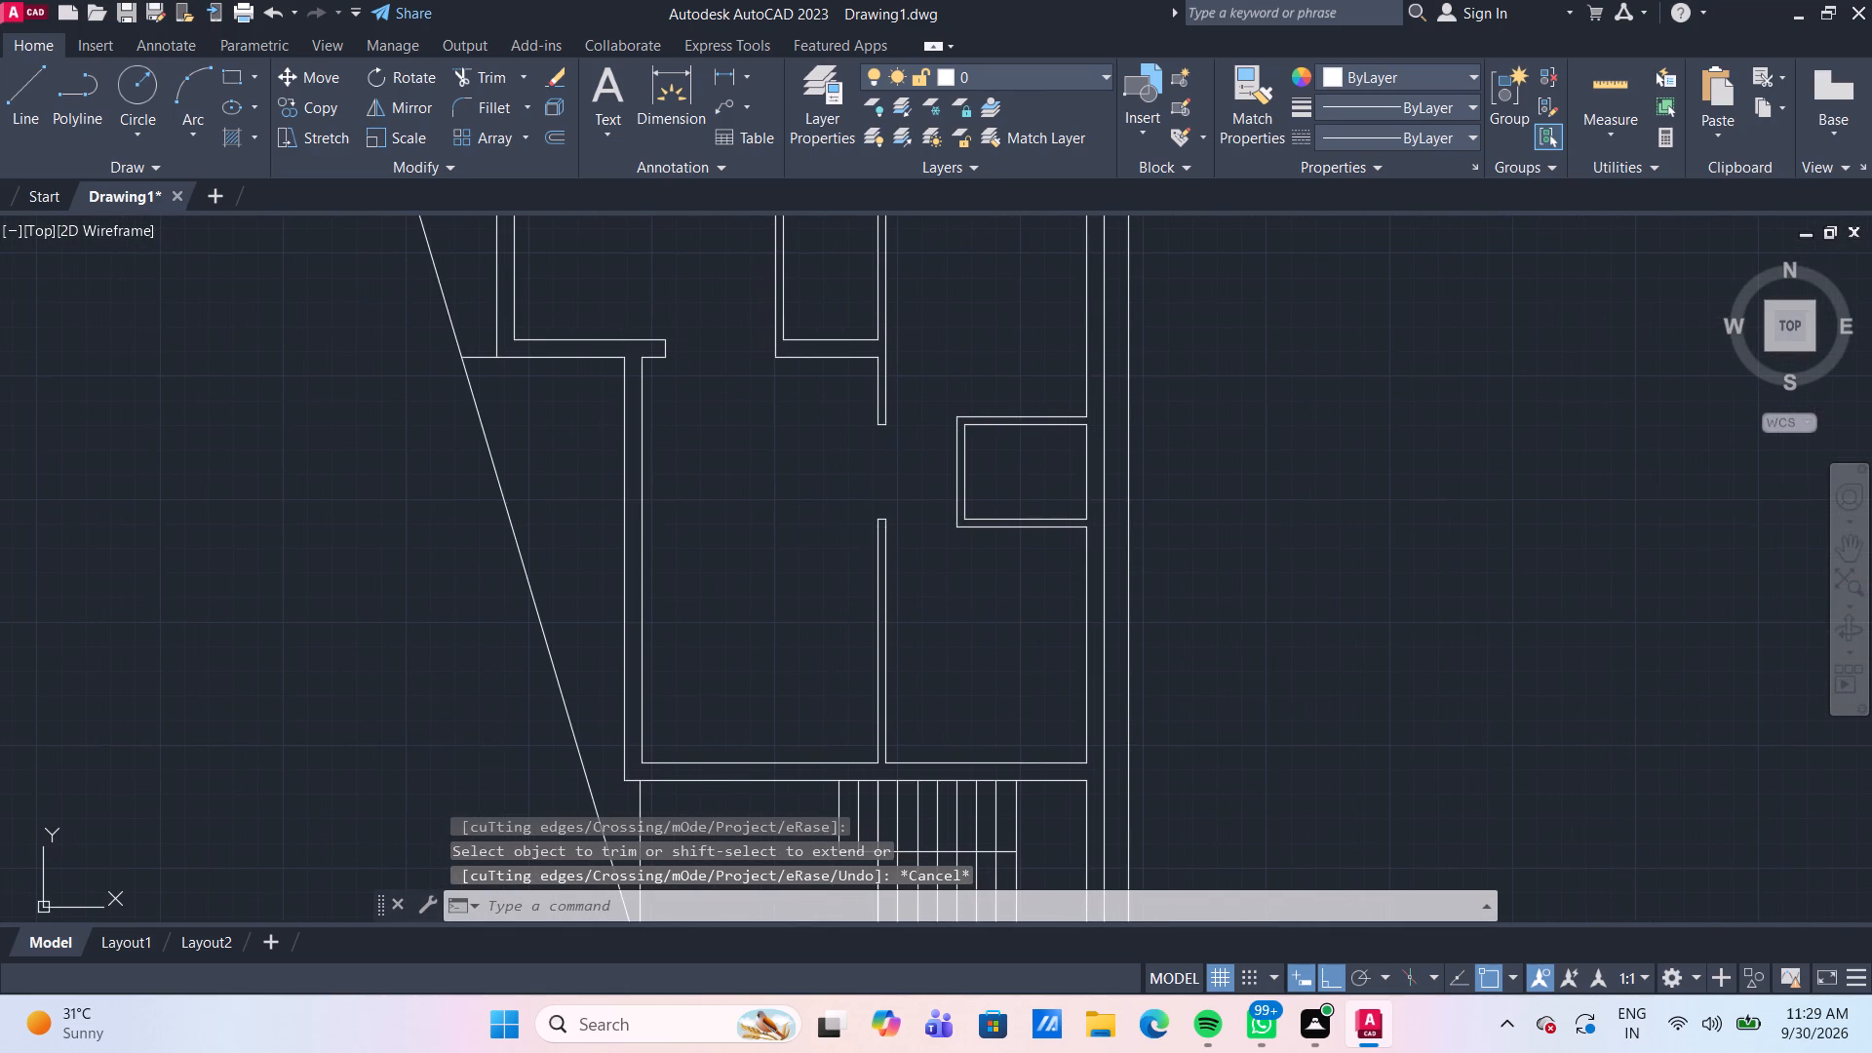
key("l")
key("Return")
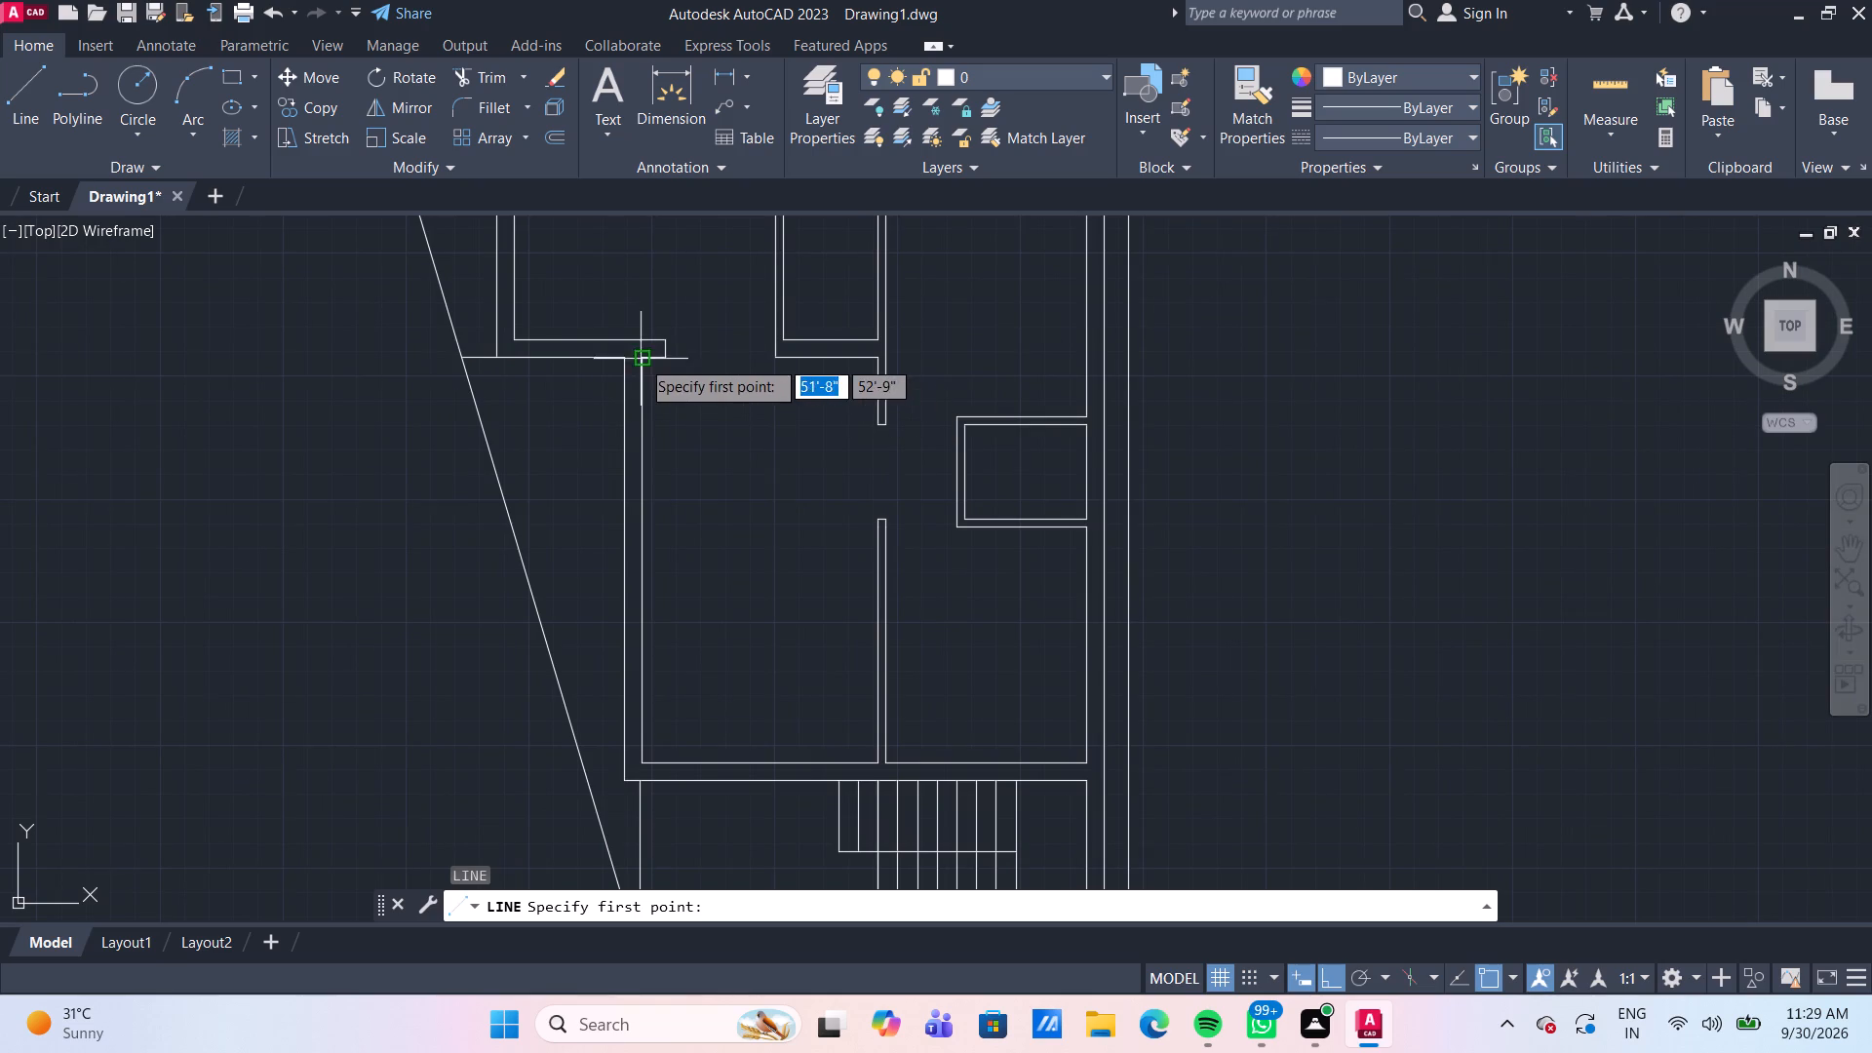
scroll(635, 356, "up", 2)
left_click(651, 365)
left_click(601, 365)
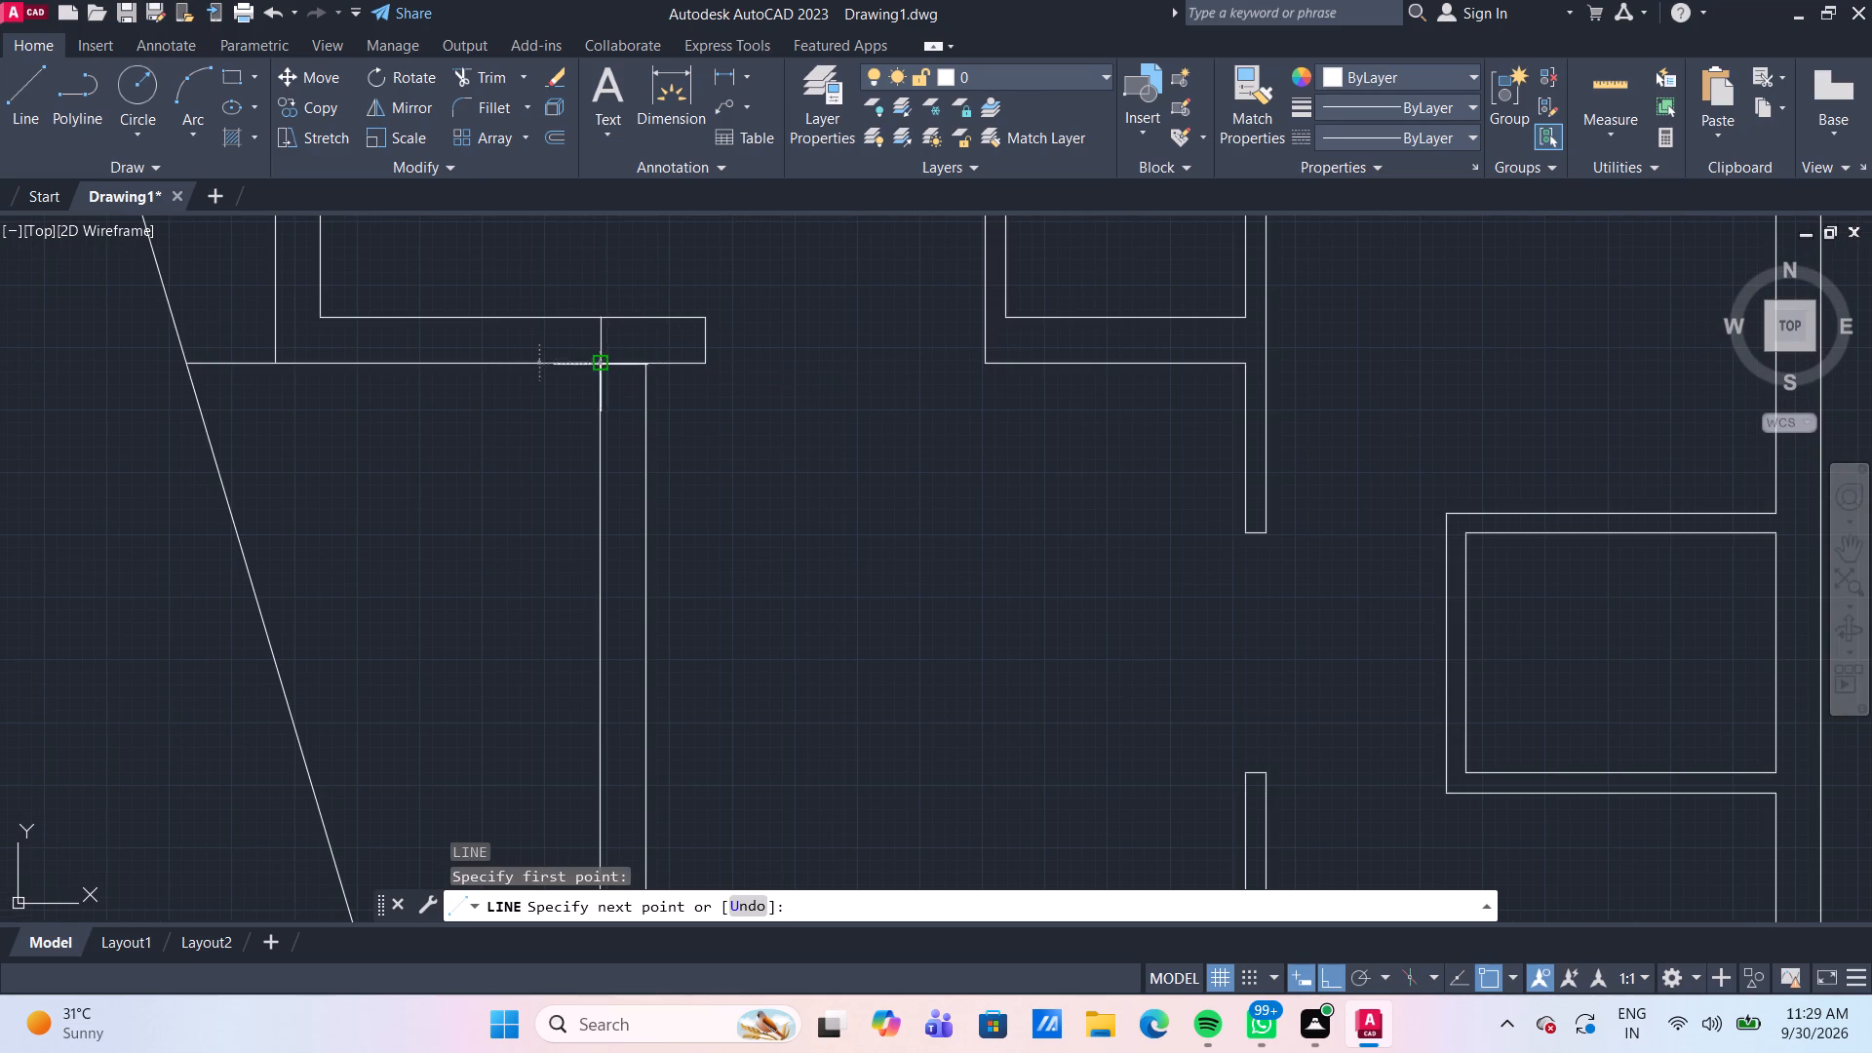
key("Return")
Offset the short line across the wall's top end 3' down the wall as the doorway's second jamb.
scroll(722, 446, "up", 1)
scroll(722, 446, "down", 1)
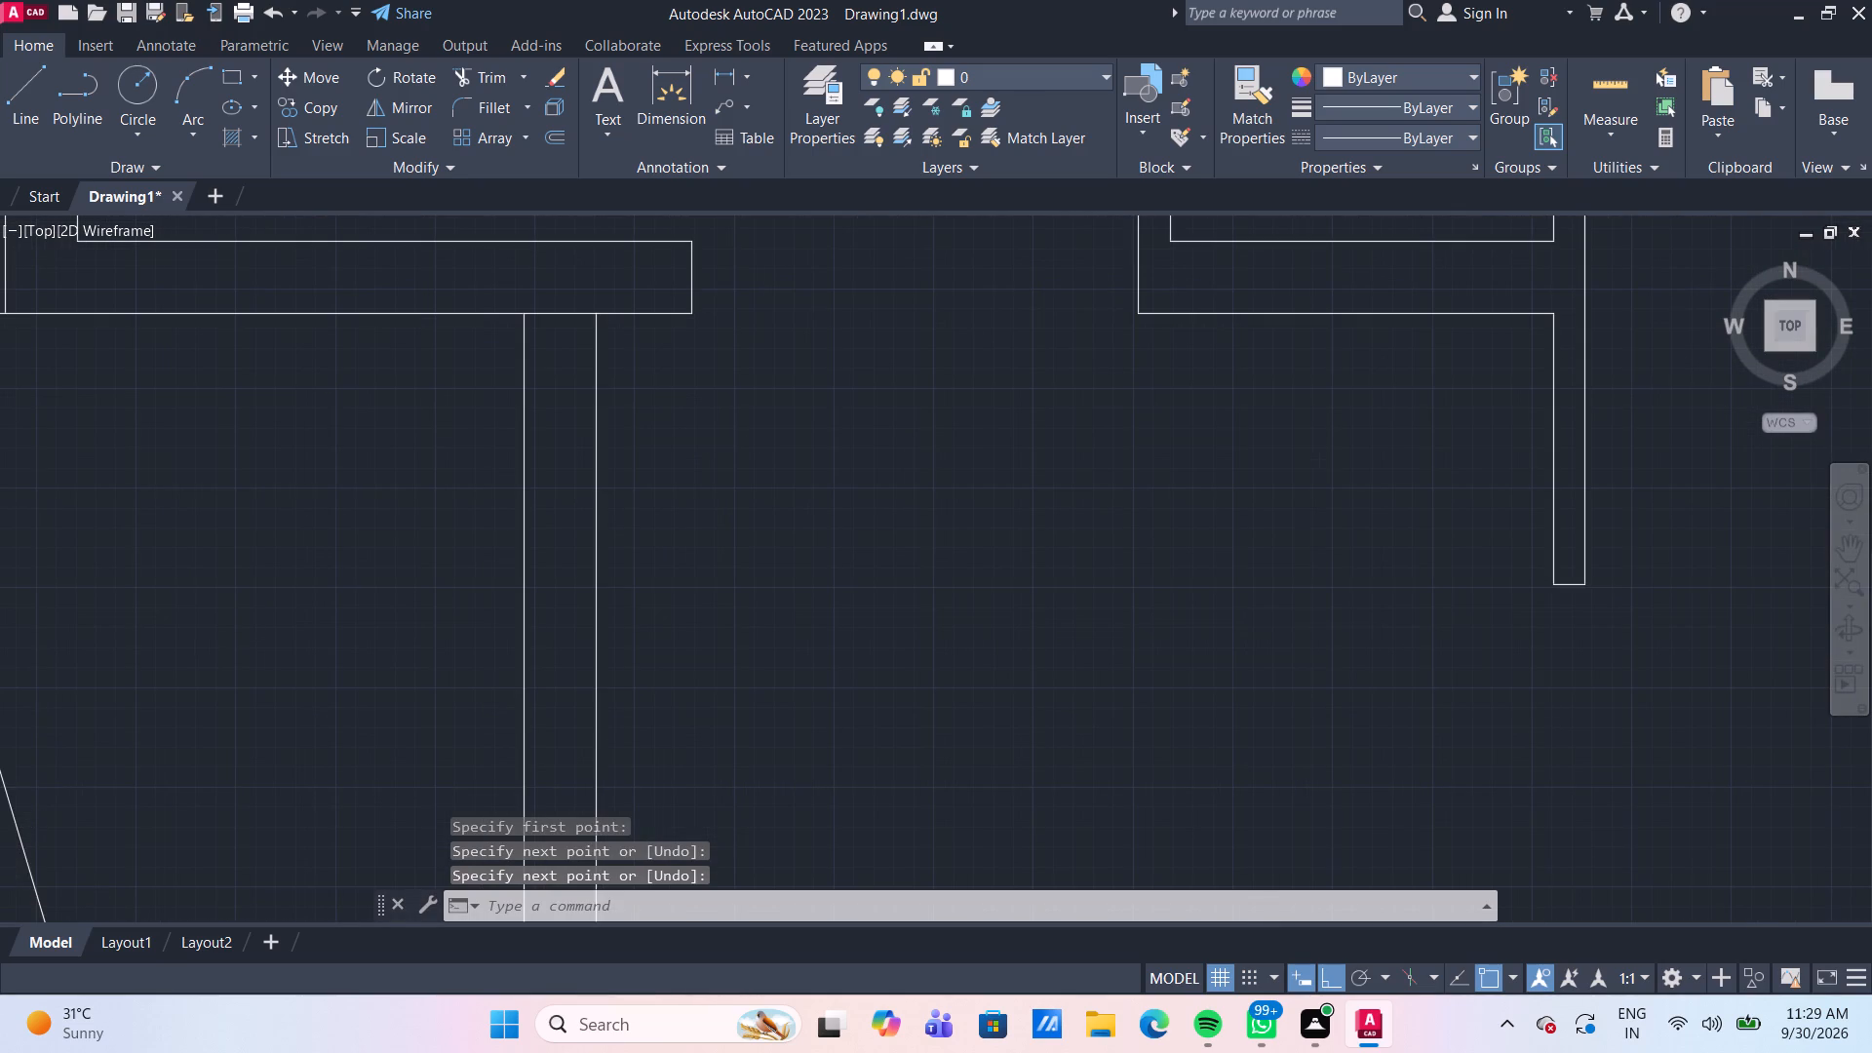
key("o")
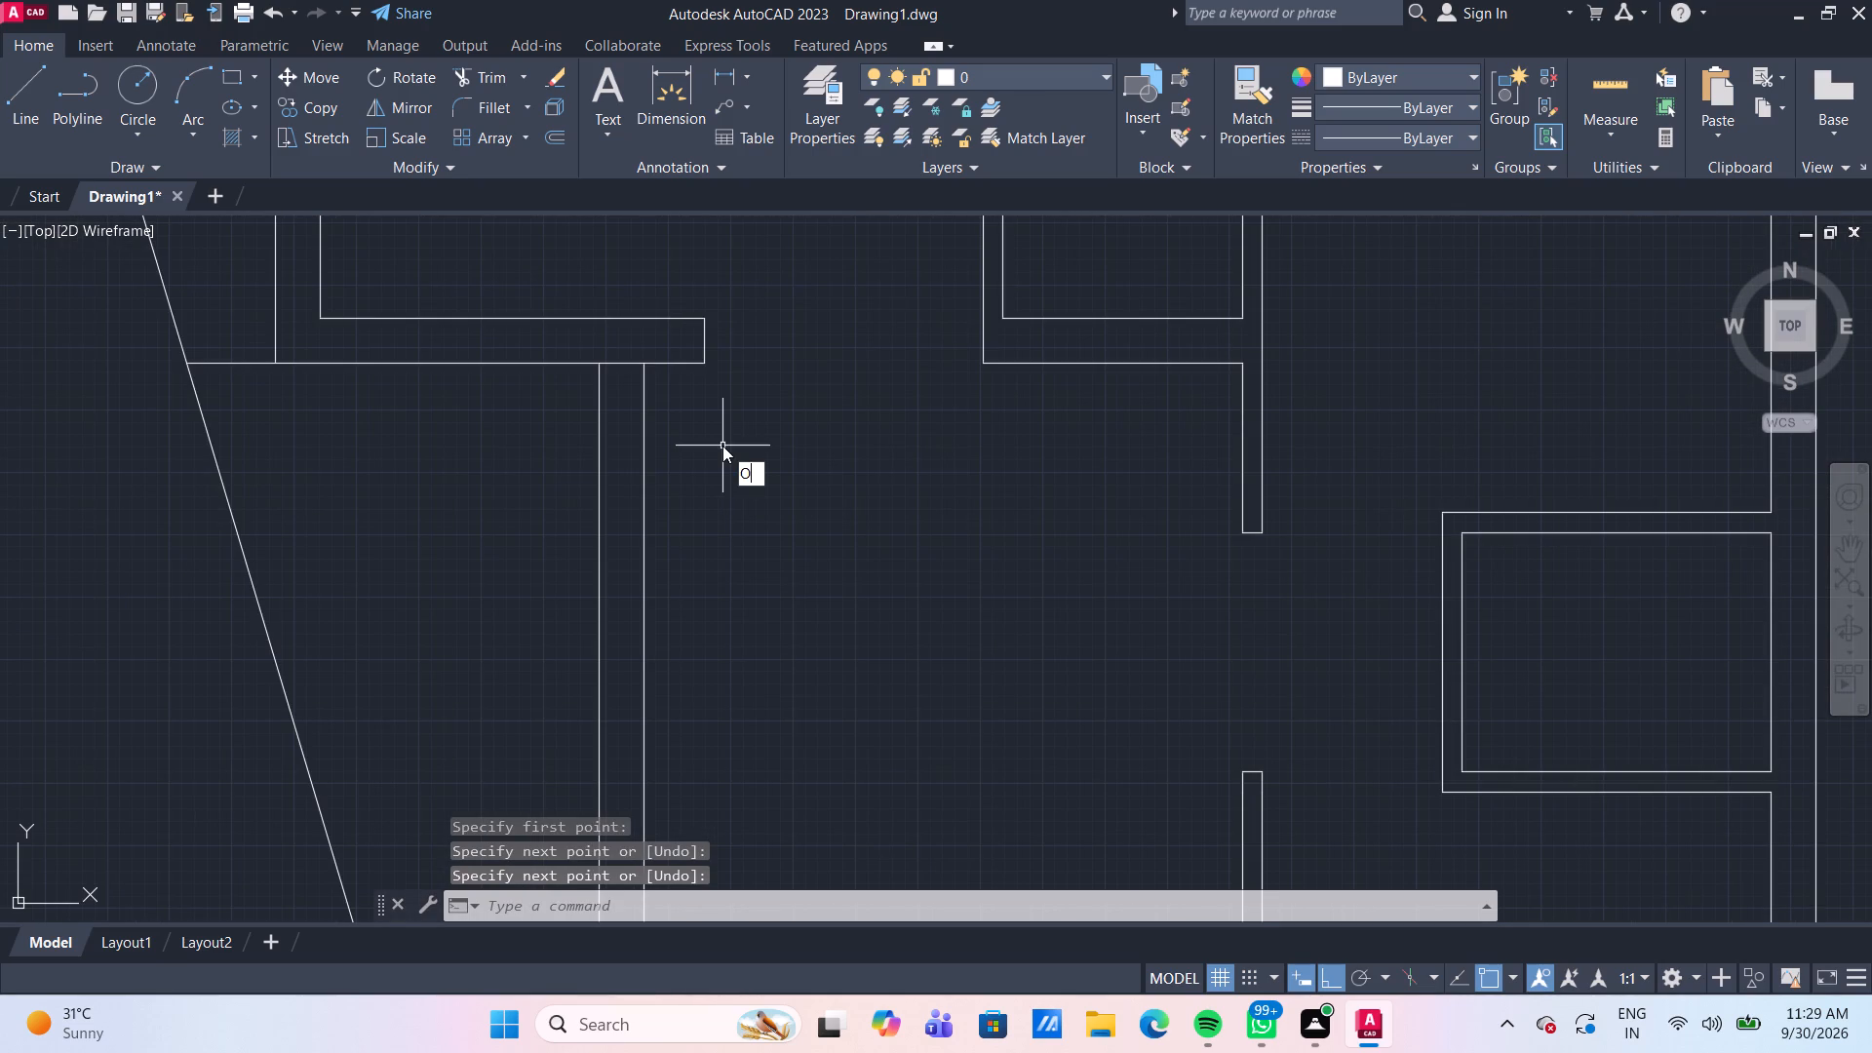
key("Return")
key("Return")
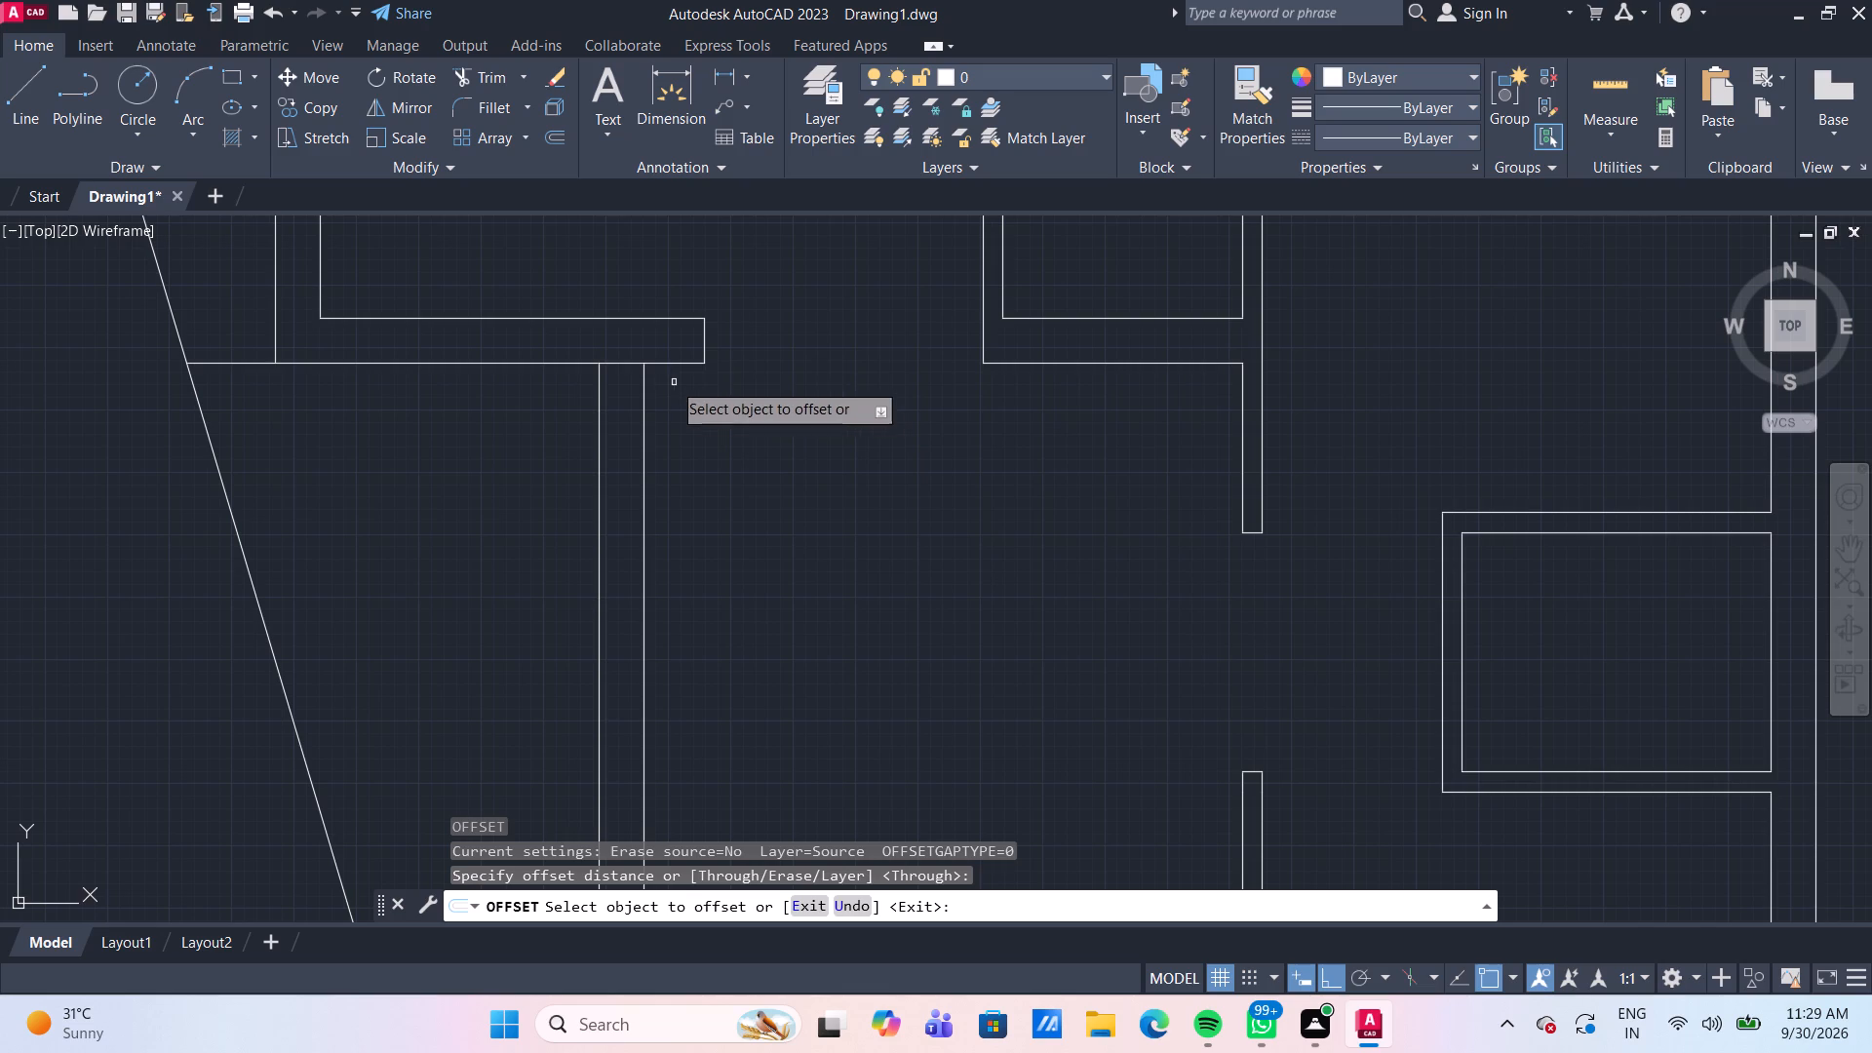
left_click(633, 366)
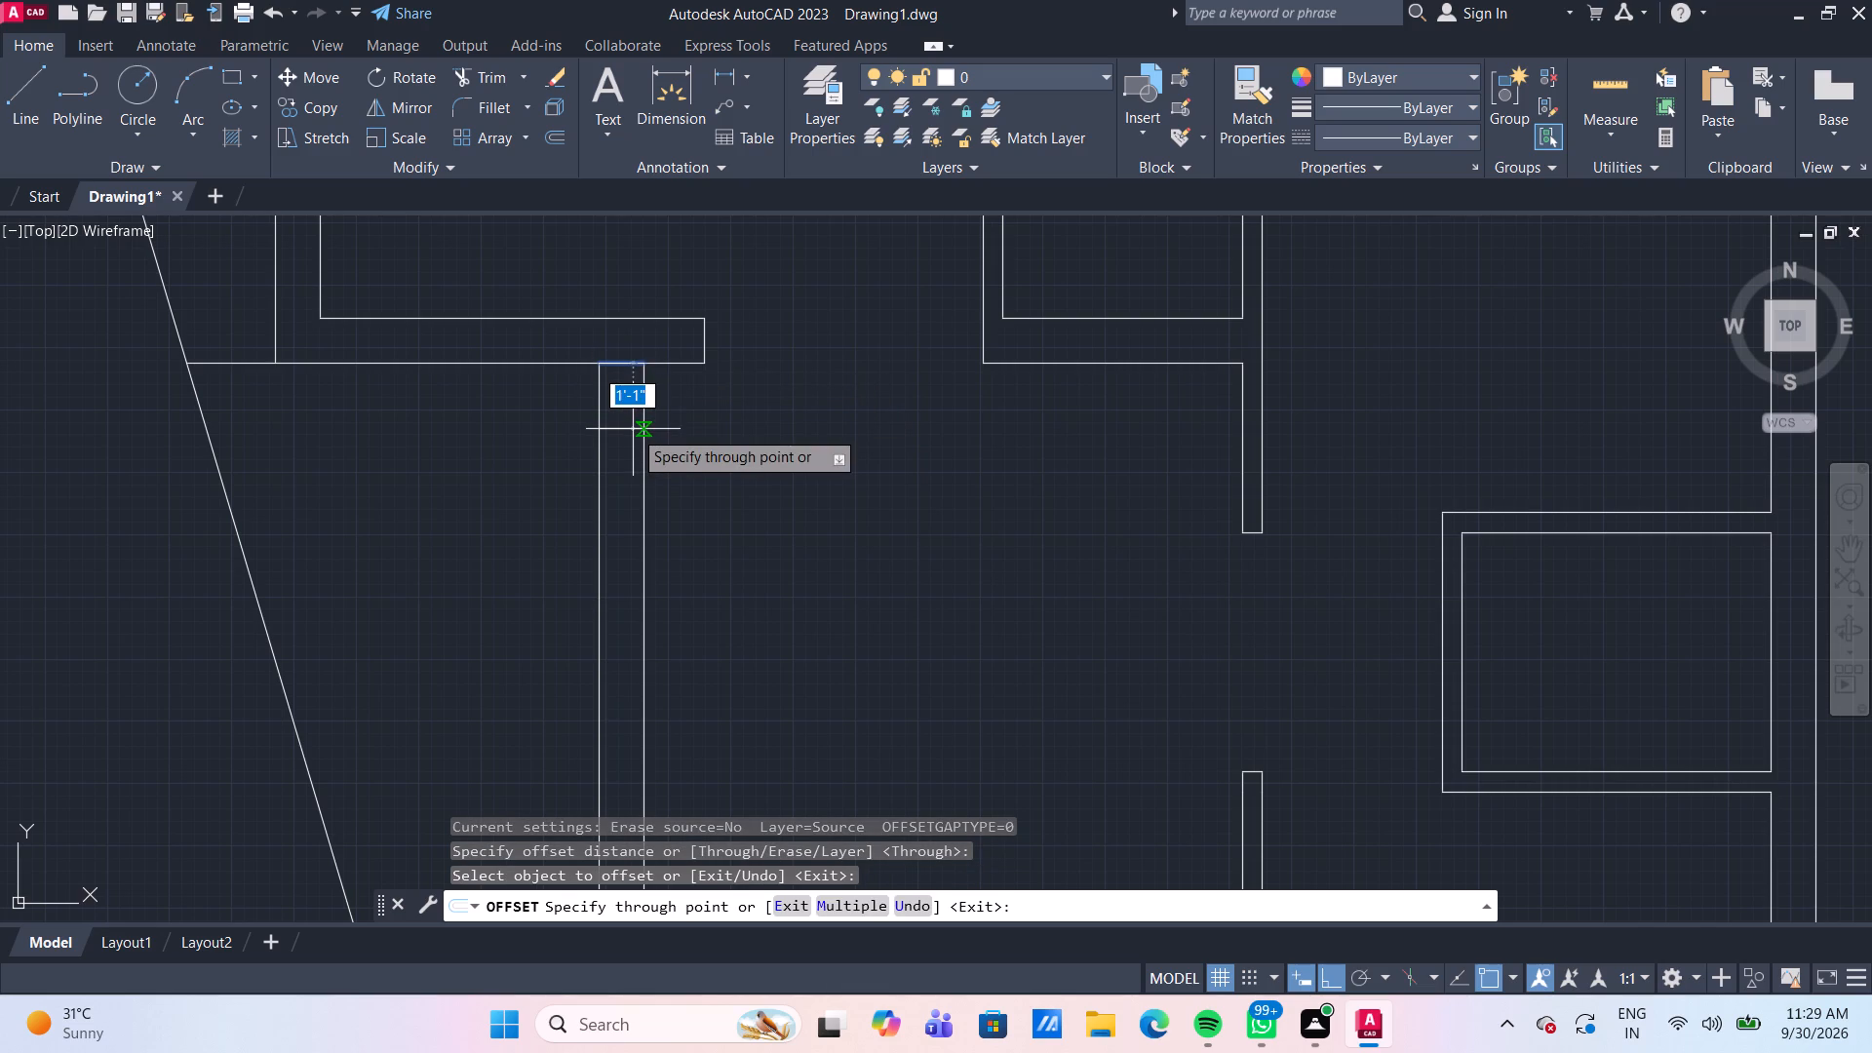
type("3'")
key("Return")
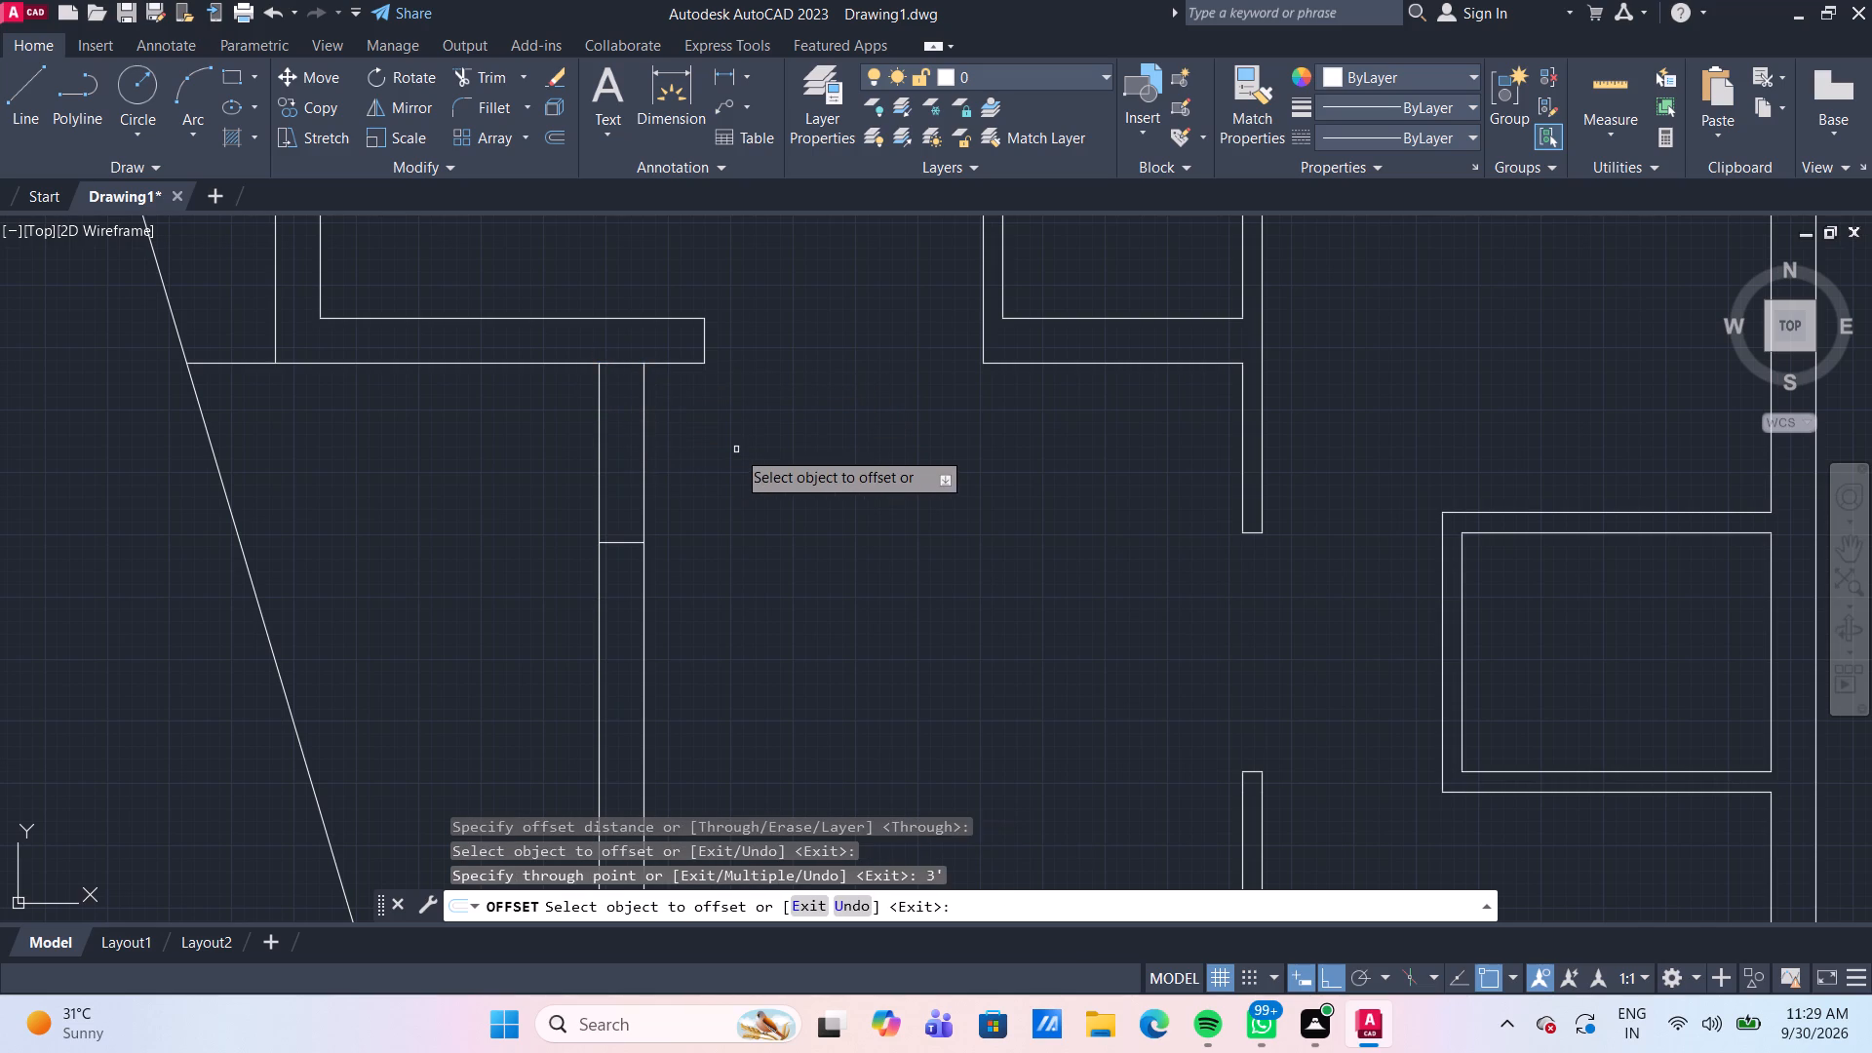
Trim both wall lines between the upper room's bottom line and the 3' offset jamb to open the doorway.
key("Escape")
type("TR")
key("Return")
left_click(736, 449)
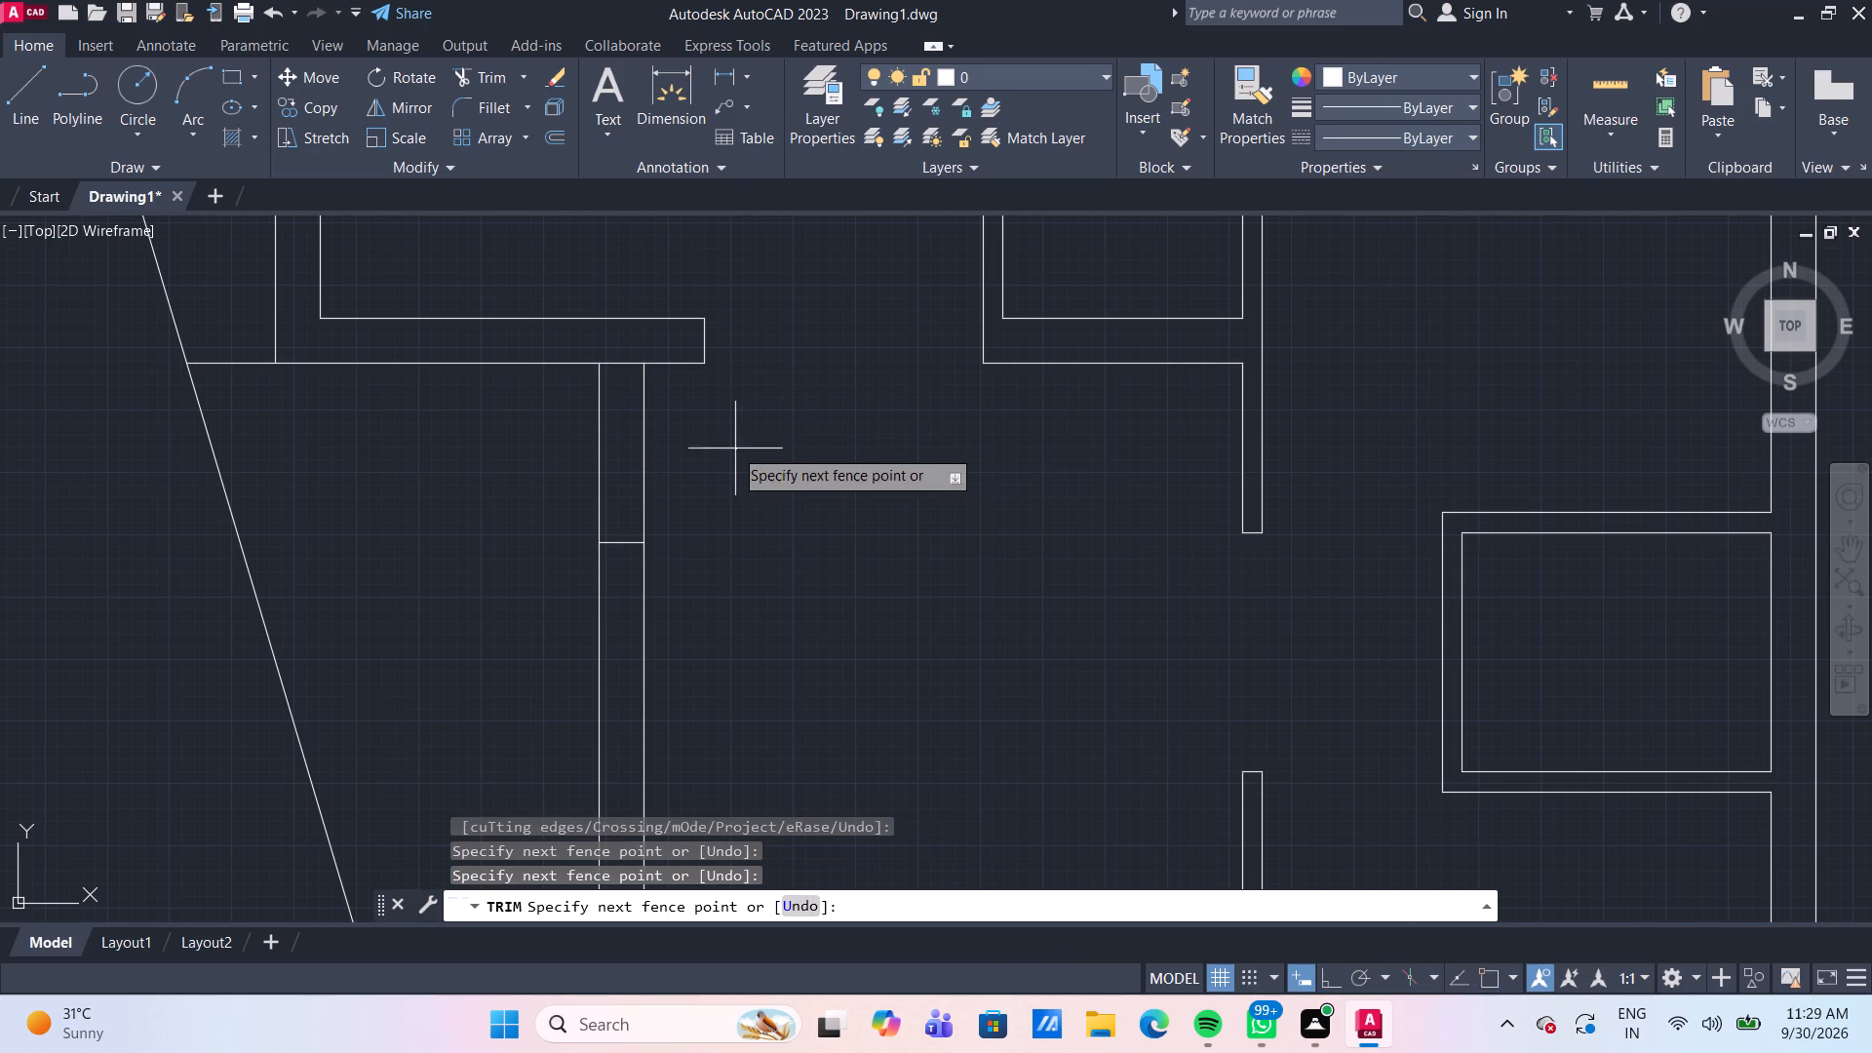
left_click(588, 452)
scroll(851, 471, "down", 3)
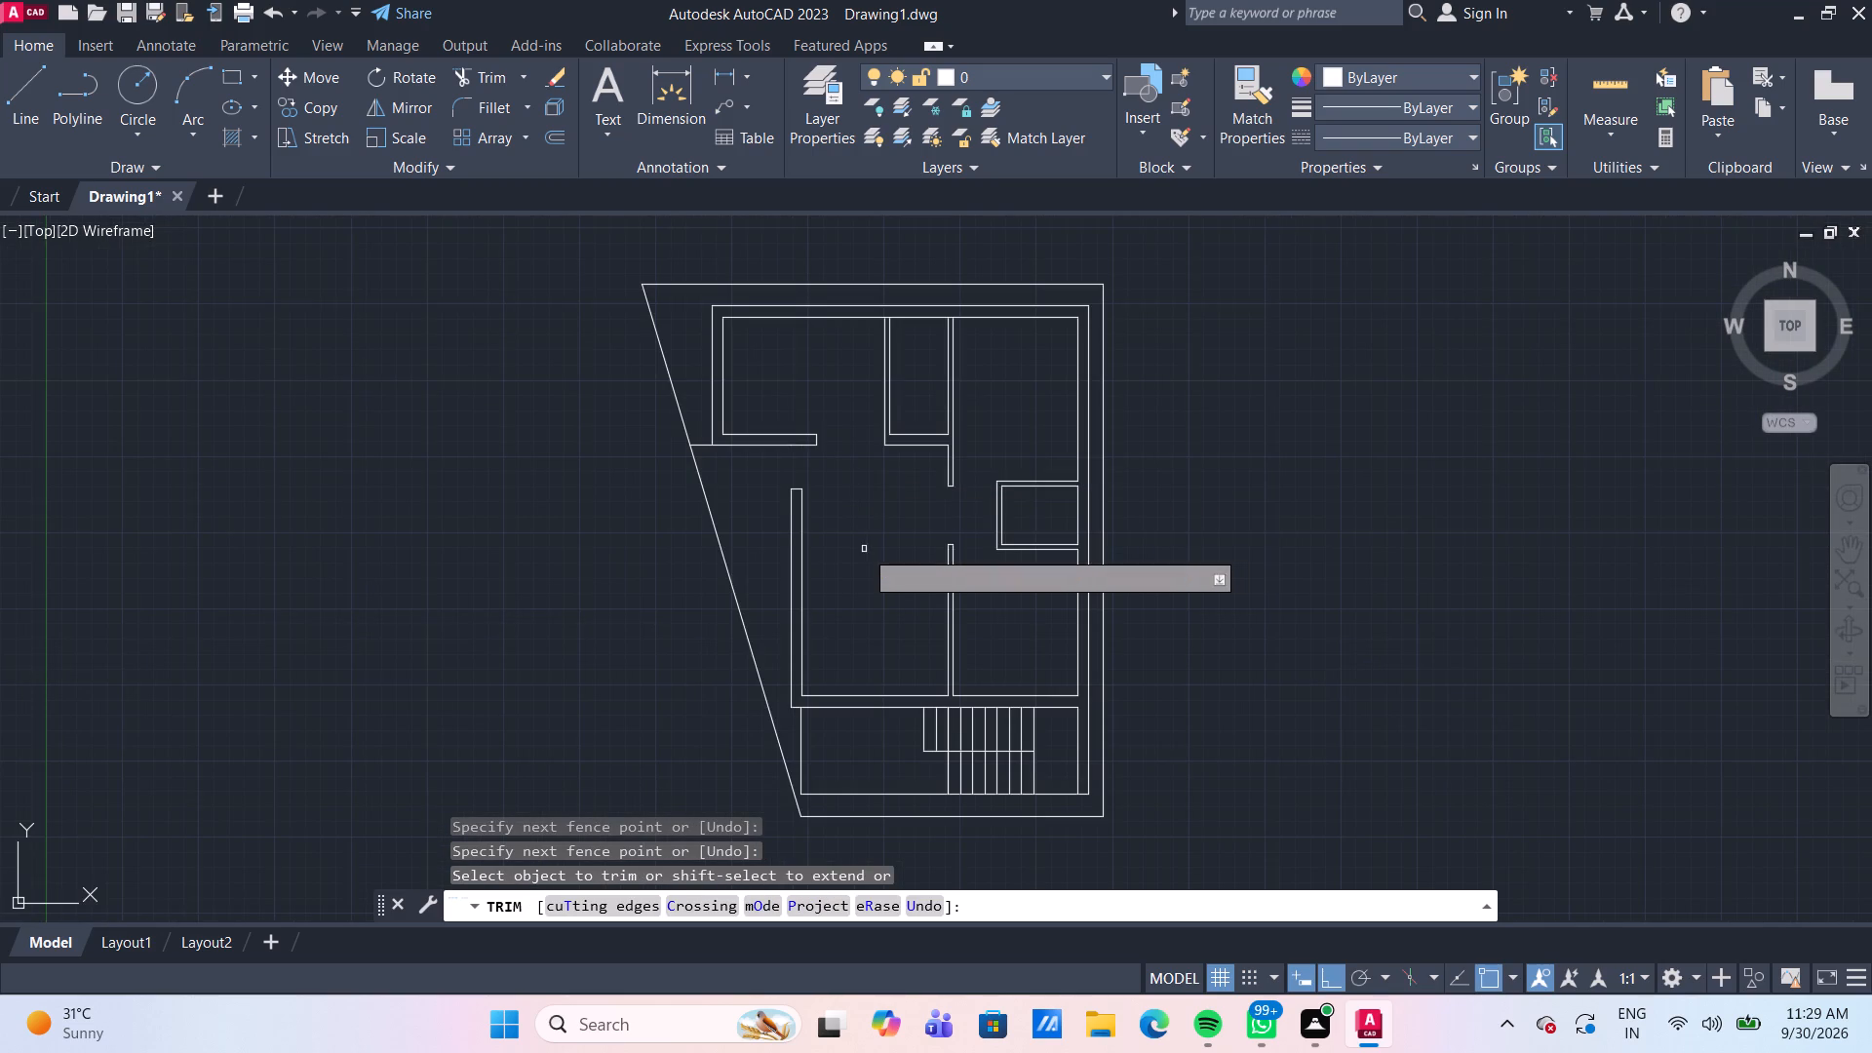
scroll(959, 480, "up", 1)
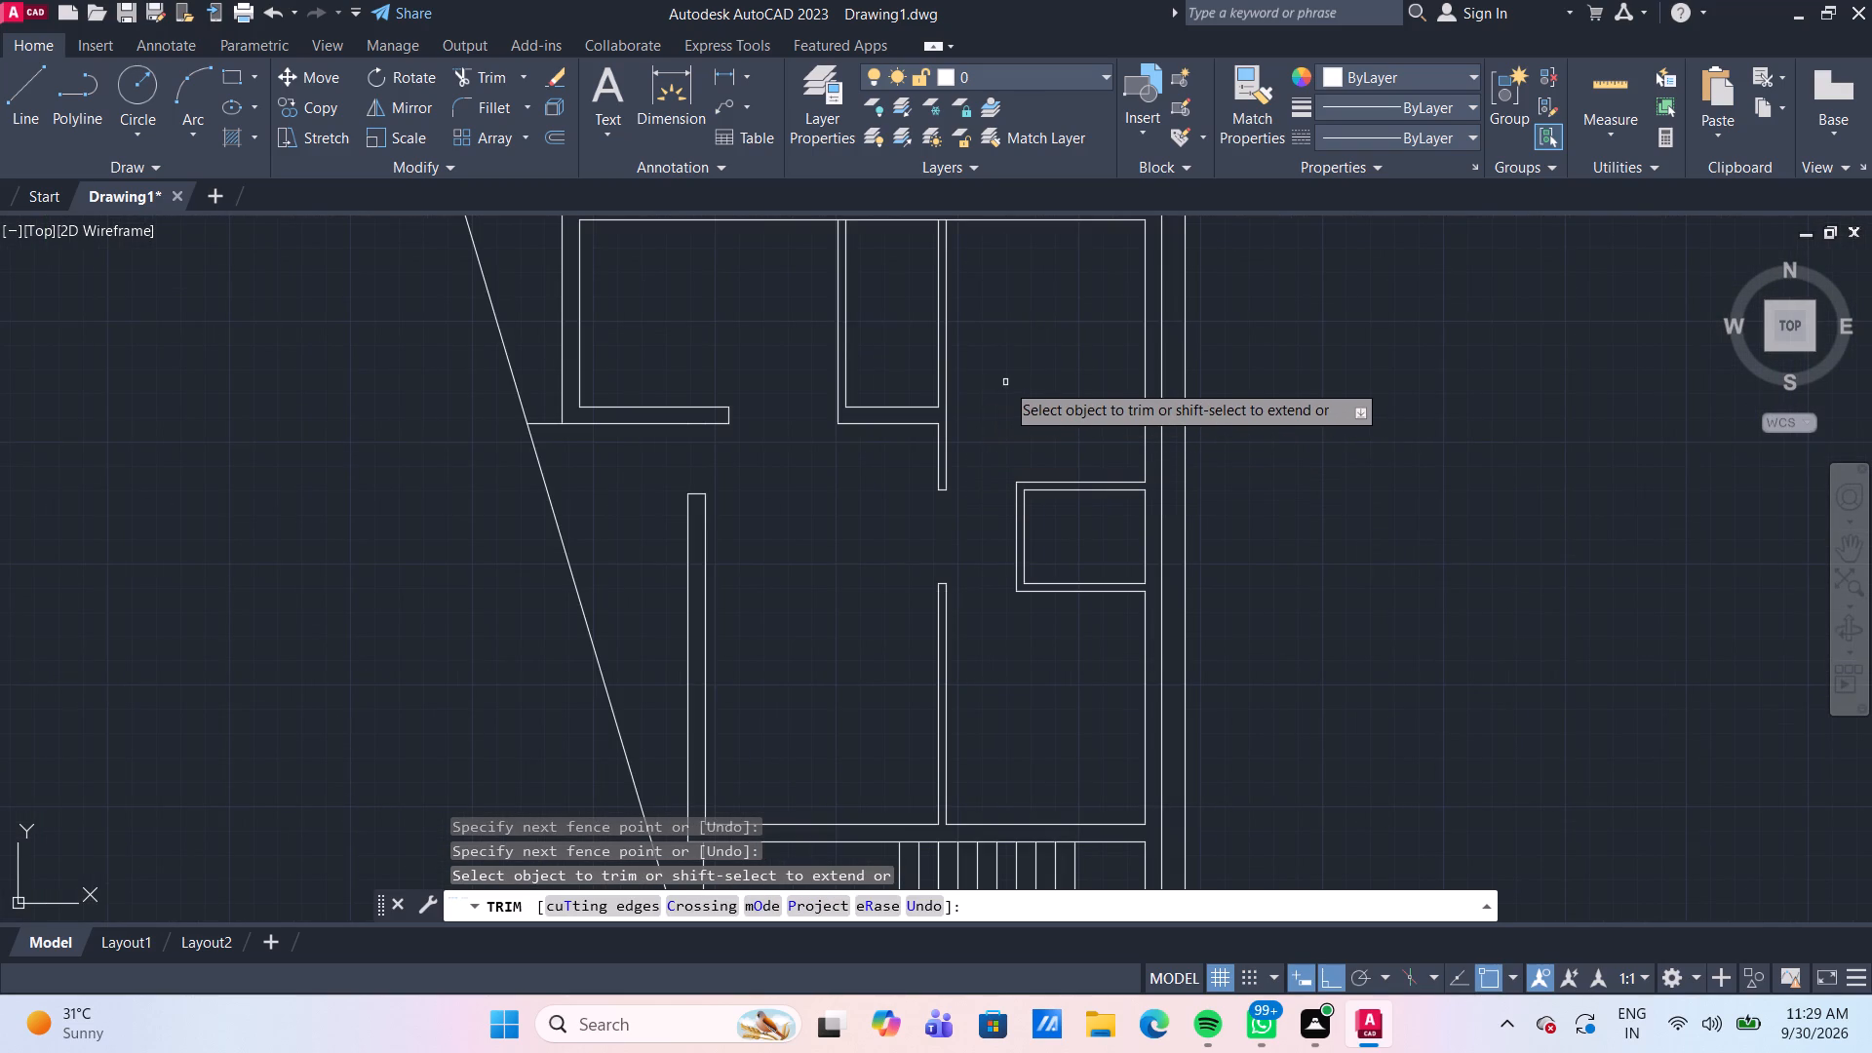
middle_click_drag(800, 609, 784, 485)
middle_click_drag(718, 707, 735, 565)
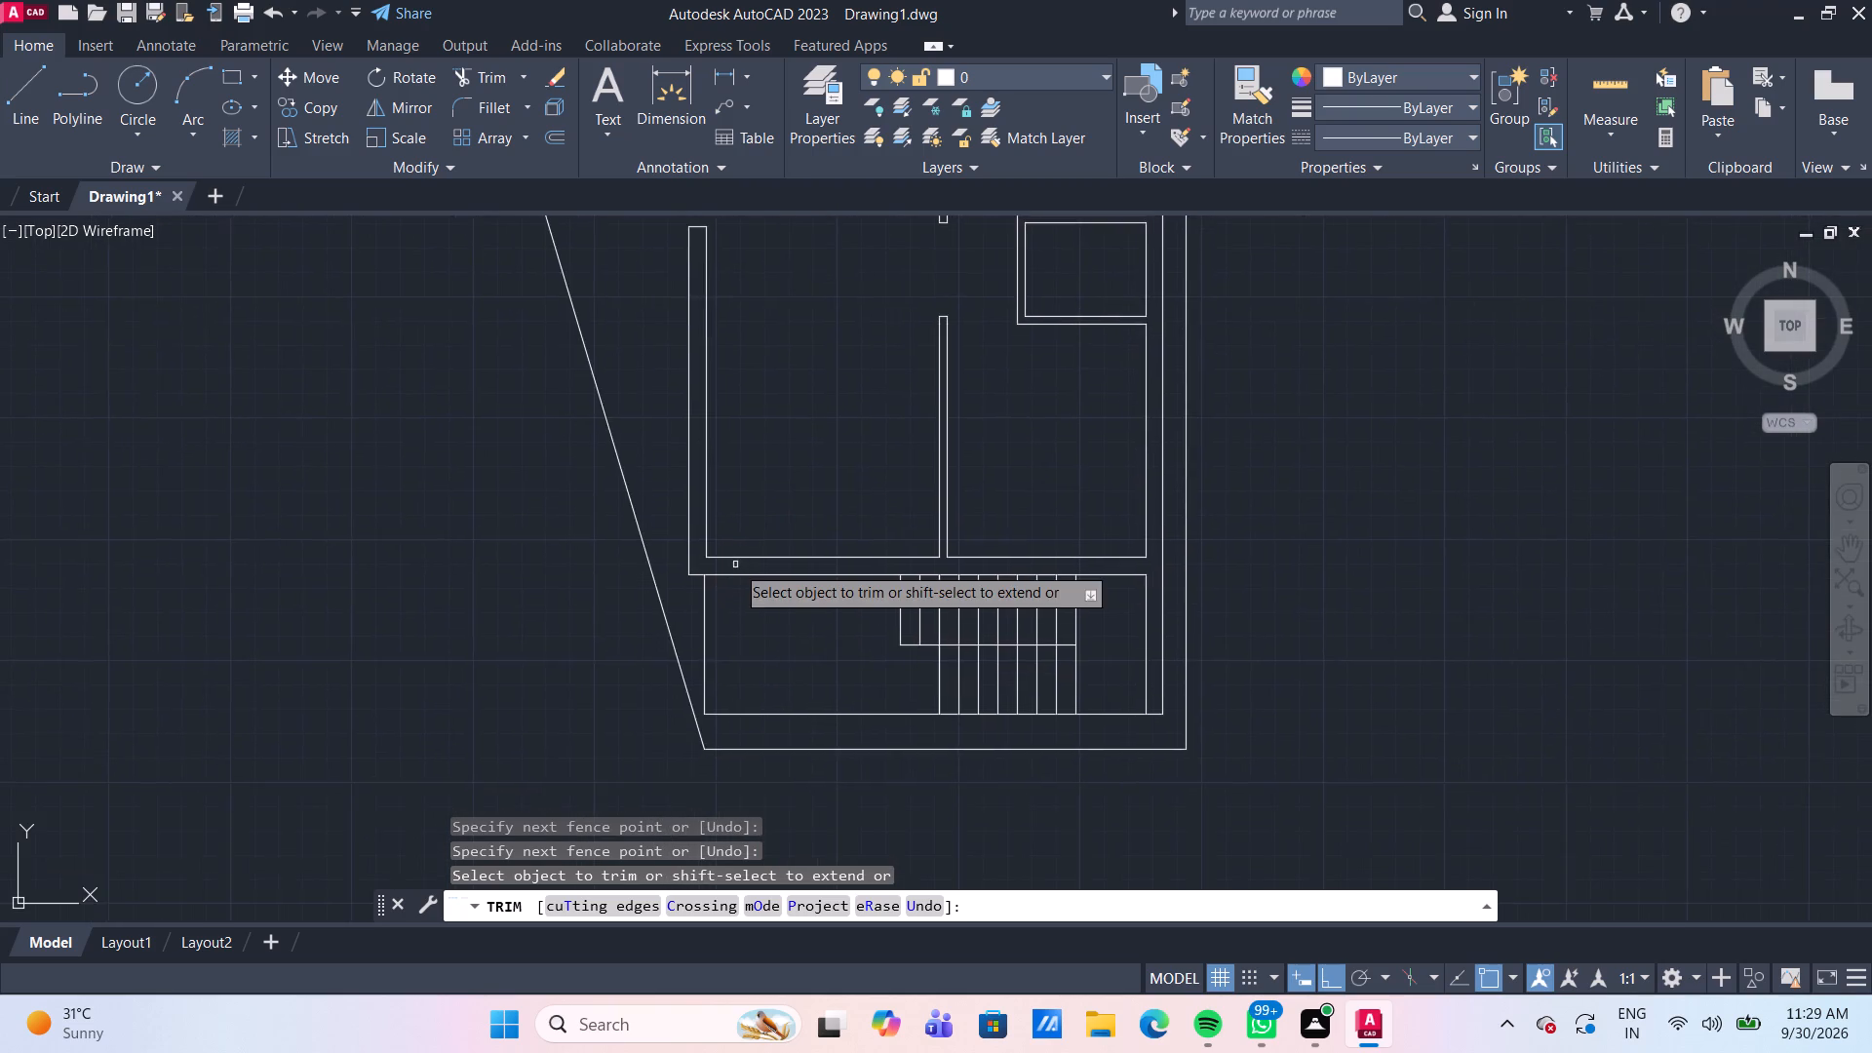
scroll(723, 589, "up", 3)
key("Escape")
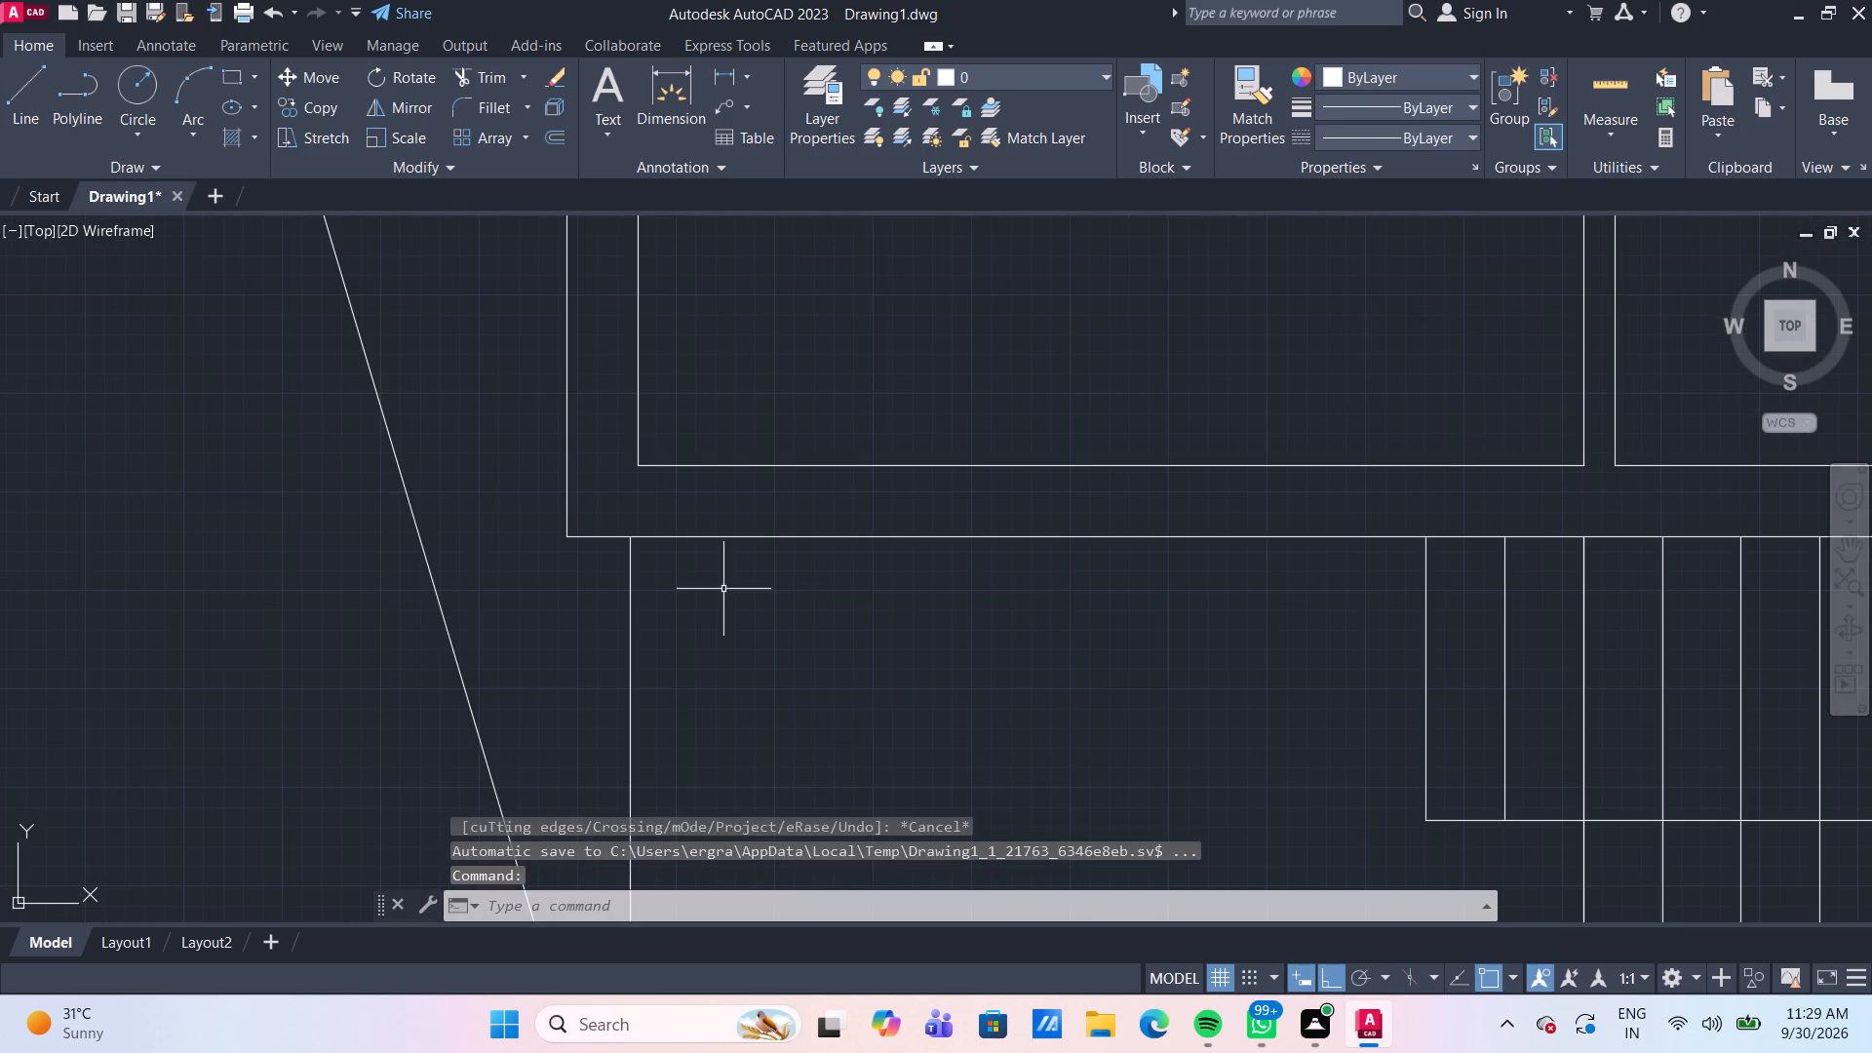
Draw a 9" vertical line across the wall above the staircase strip, from the middle room's lower inner corner beside the slanted boundary.
scroll(723, 589, "down", 2)
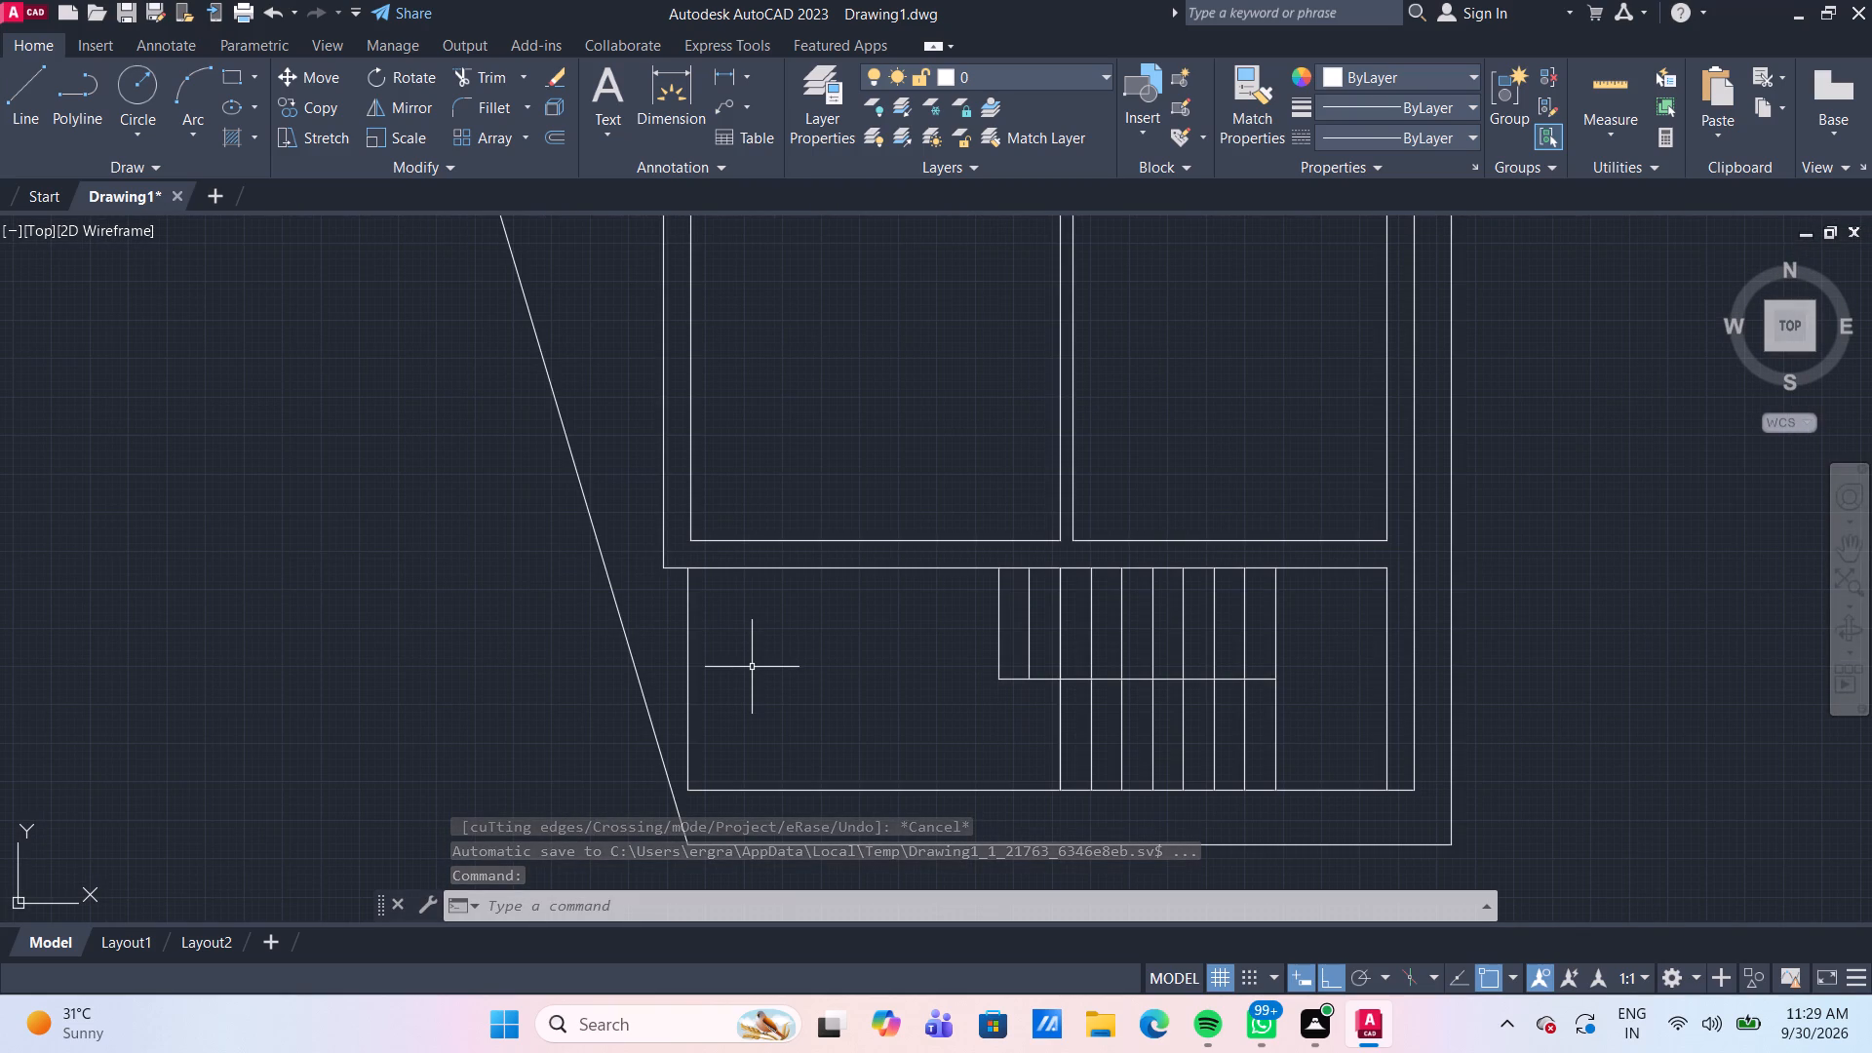
scroll(743, 664, "up", 1)
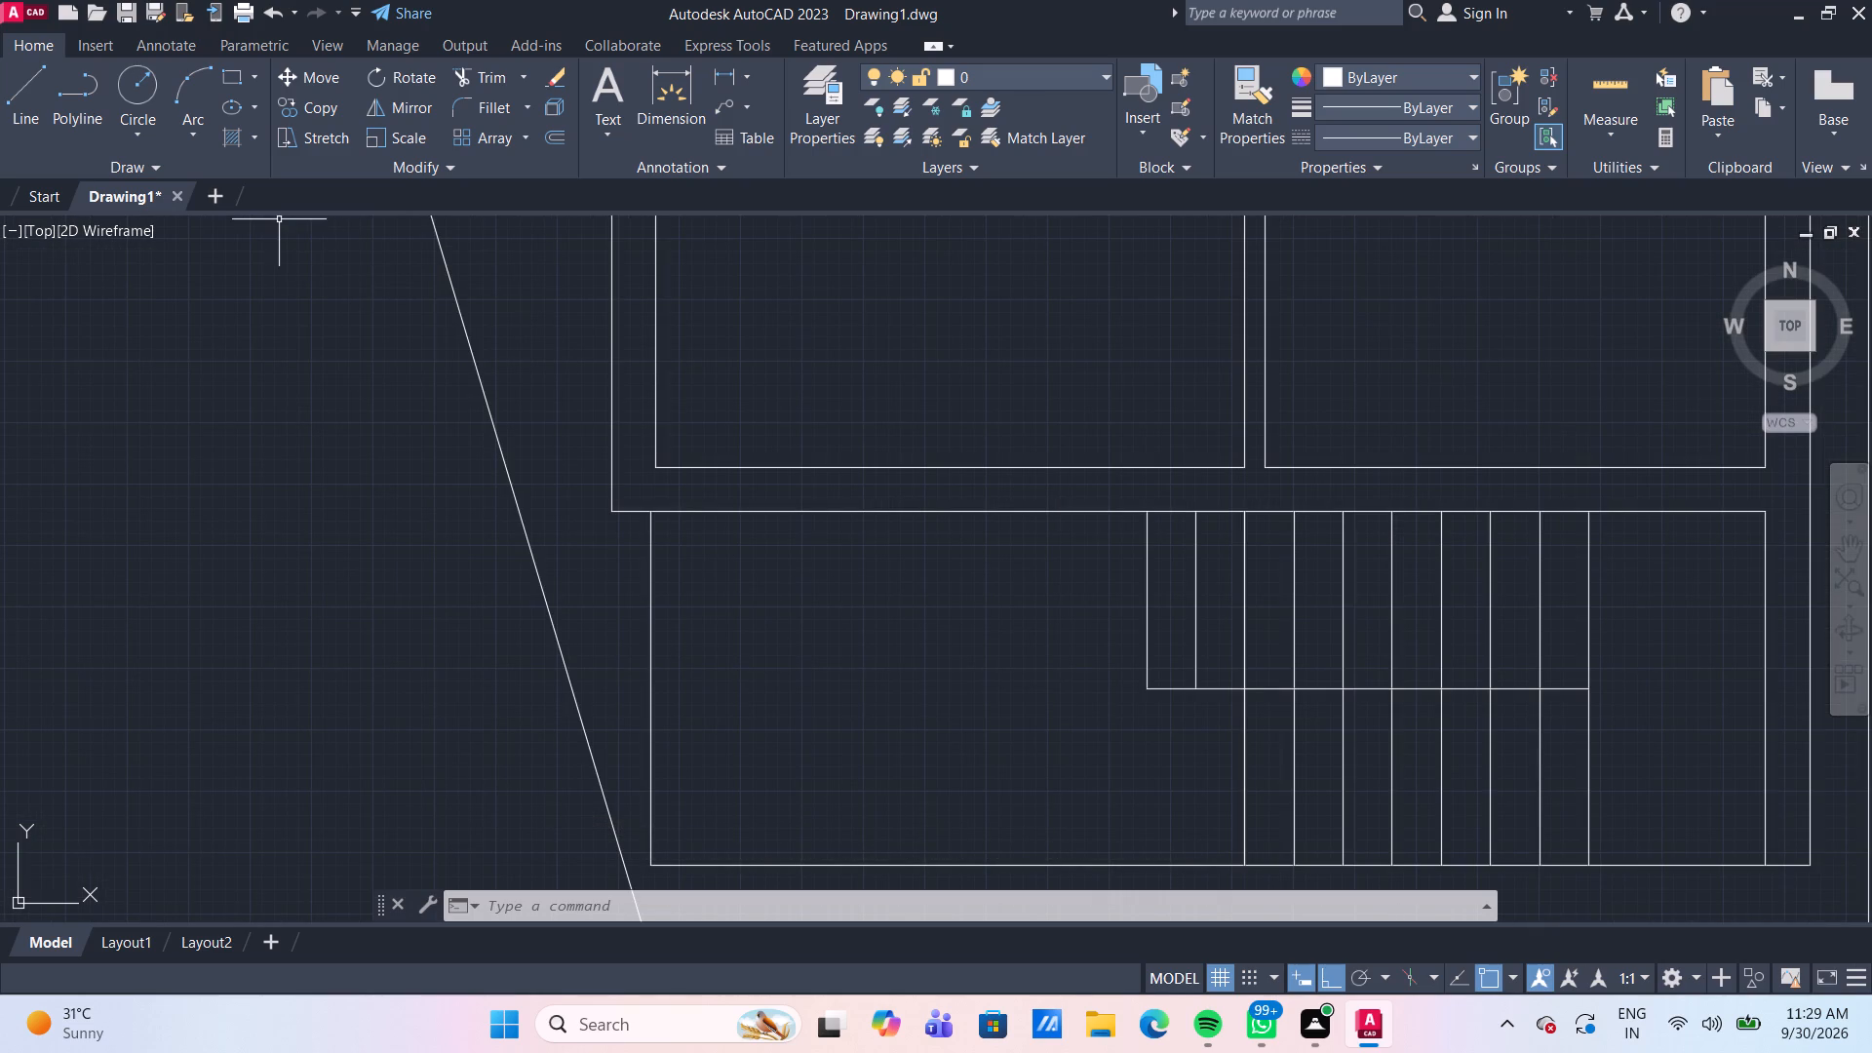
left_click(22, 99)
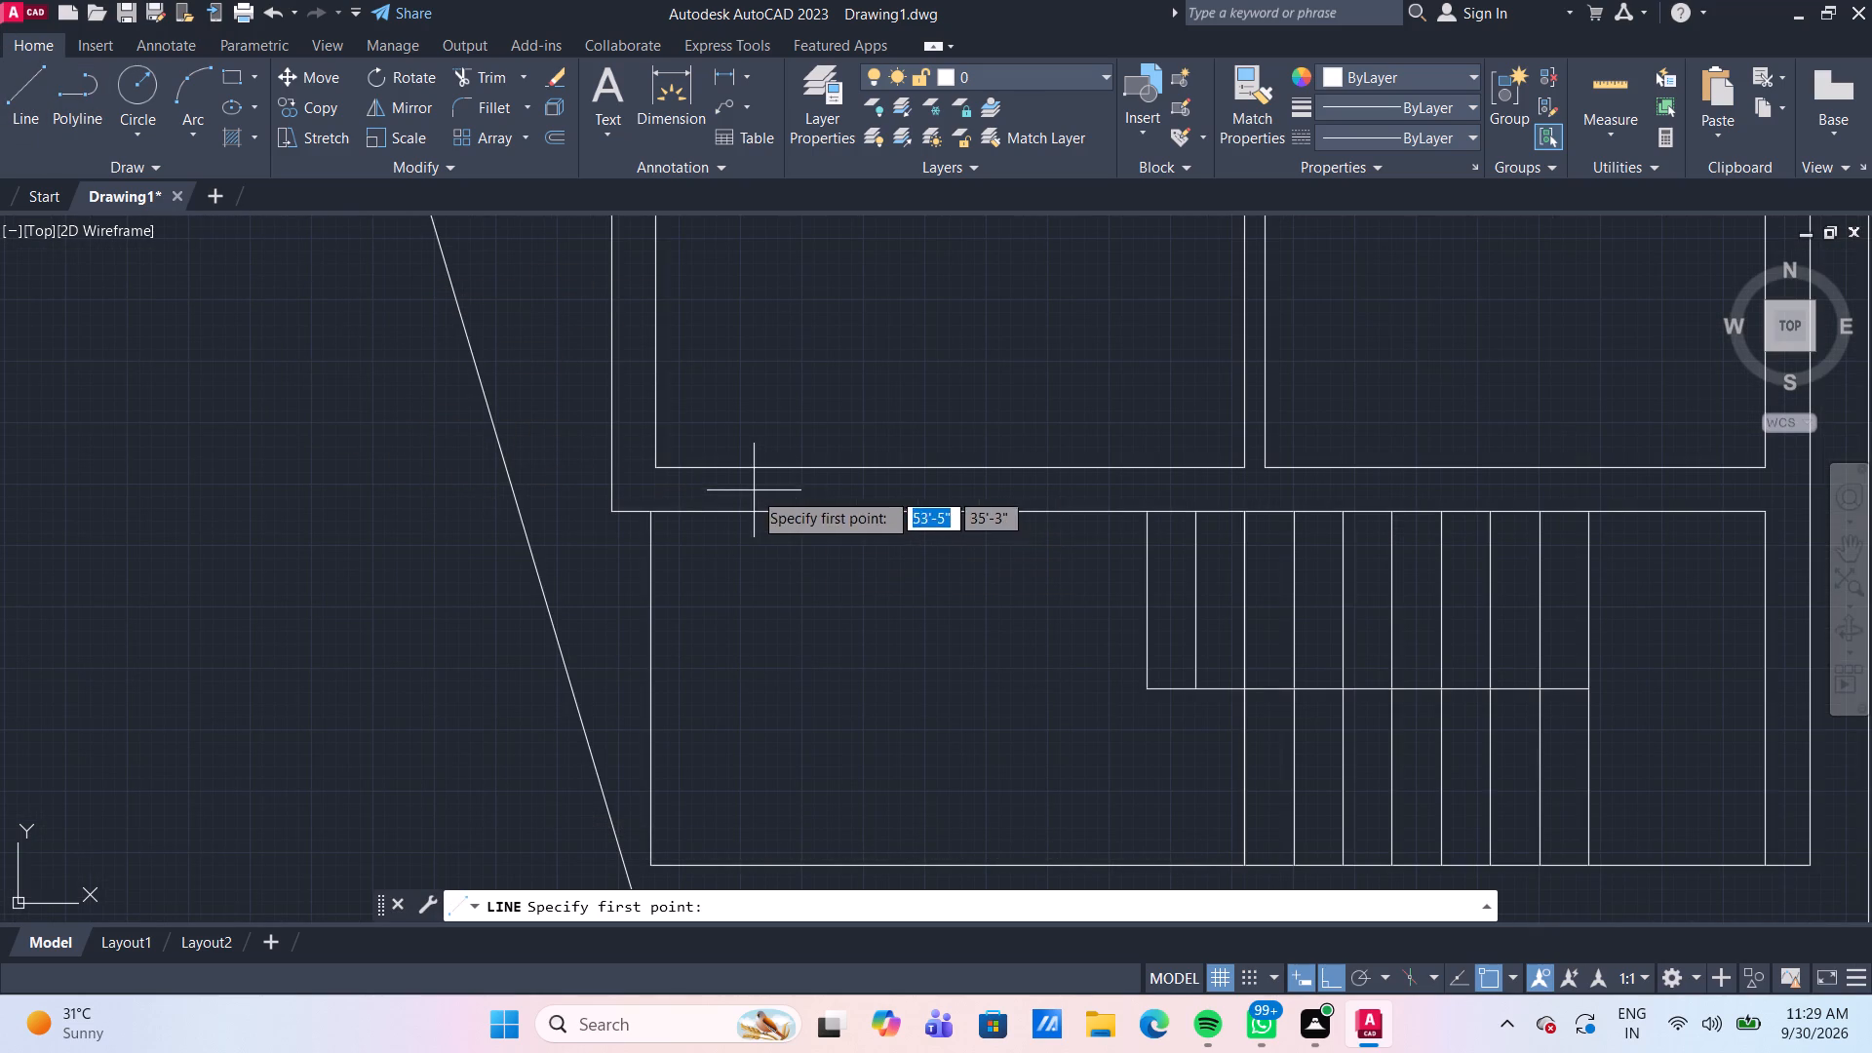
left_click(658, 470)
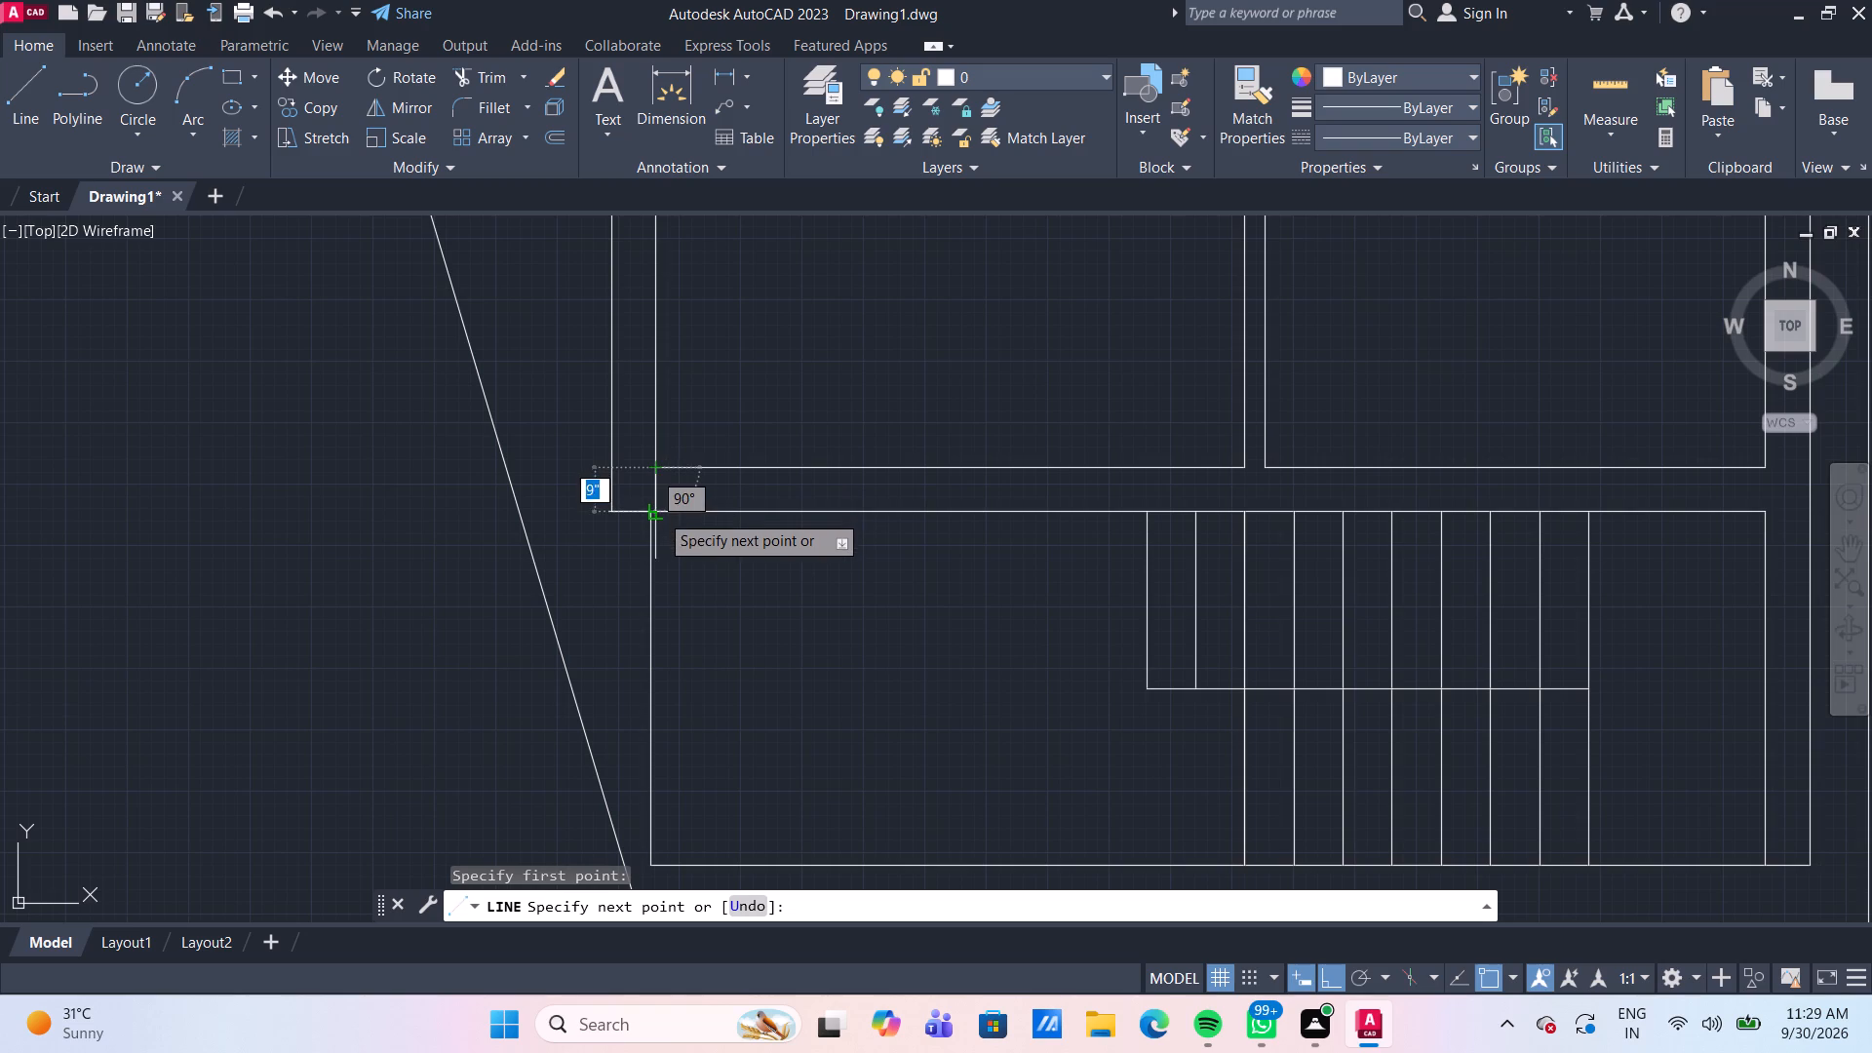
left_click(659, 513)
key("Return")
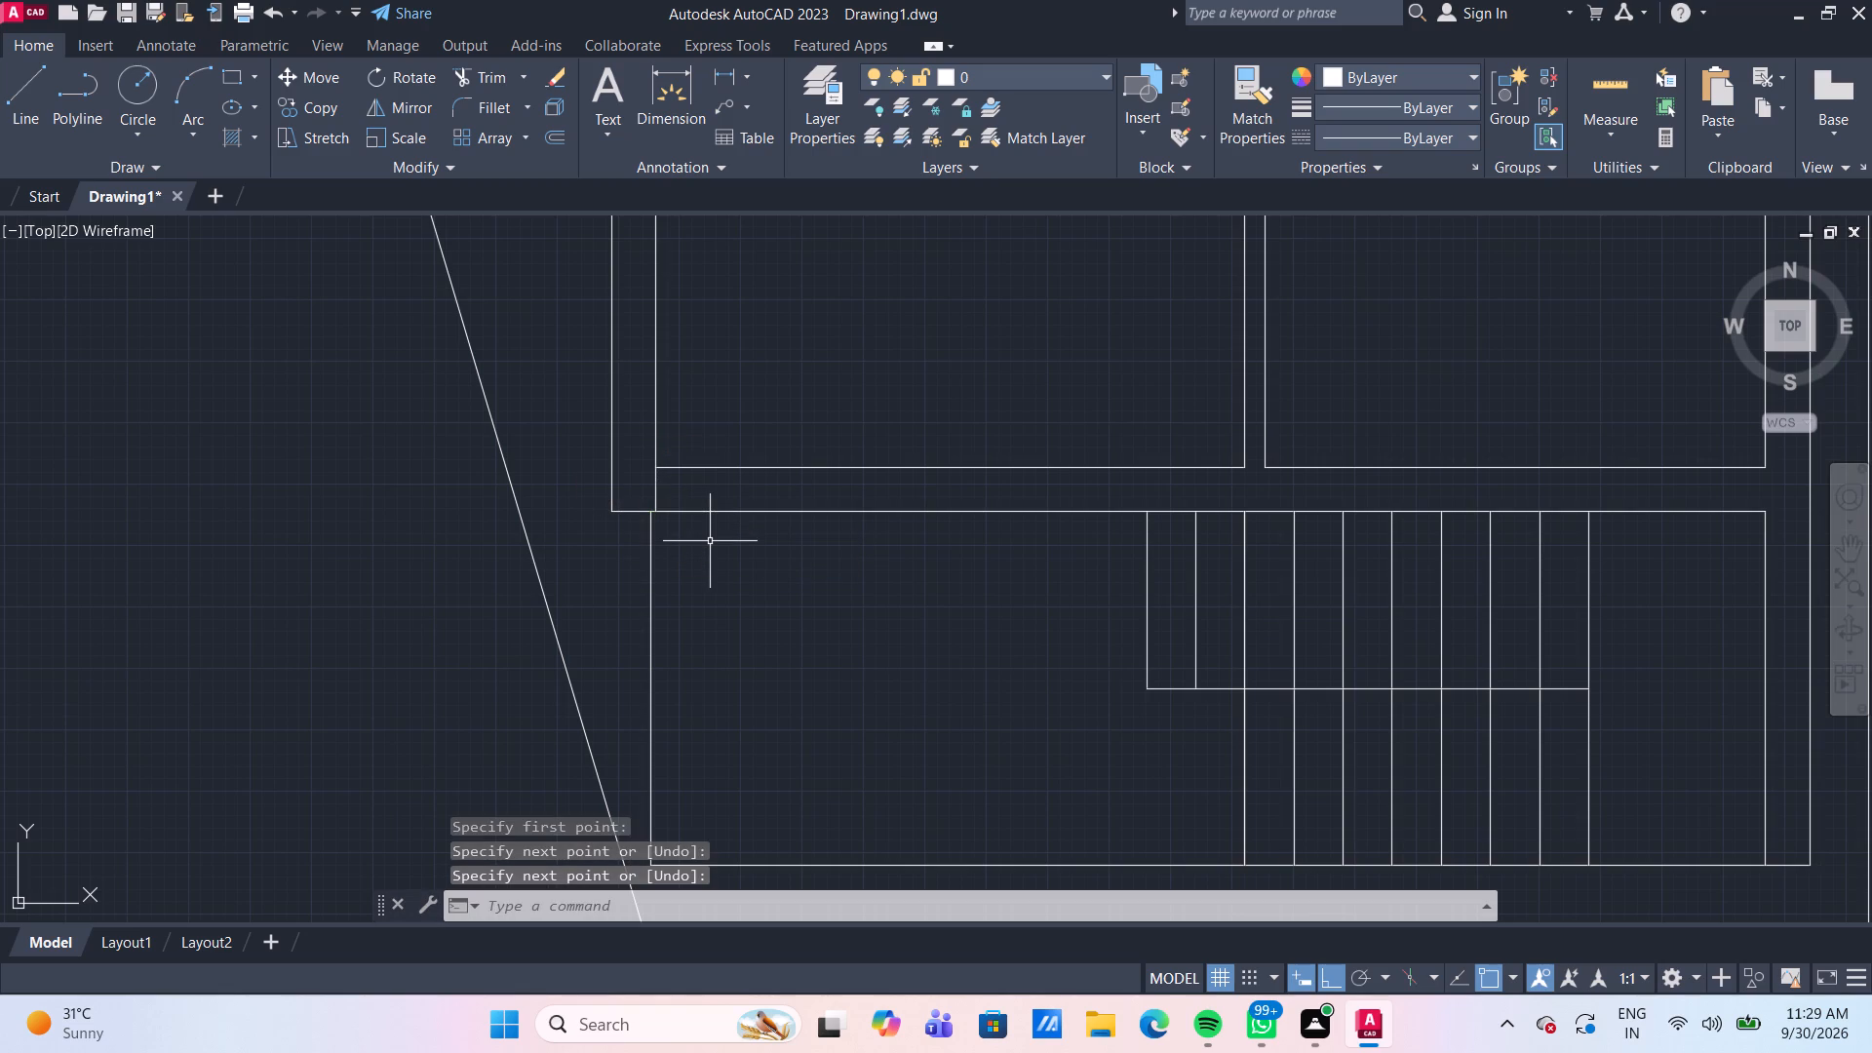
Offset the corner line 9" into the wall above the staircase strip, and offset that copy another 3' for the doorway jambs.
key("o")
key("Return")
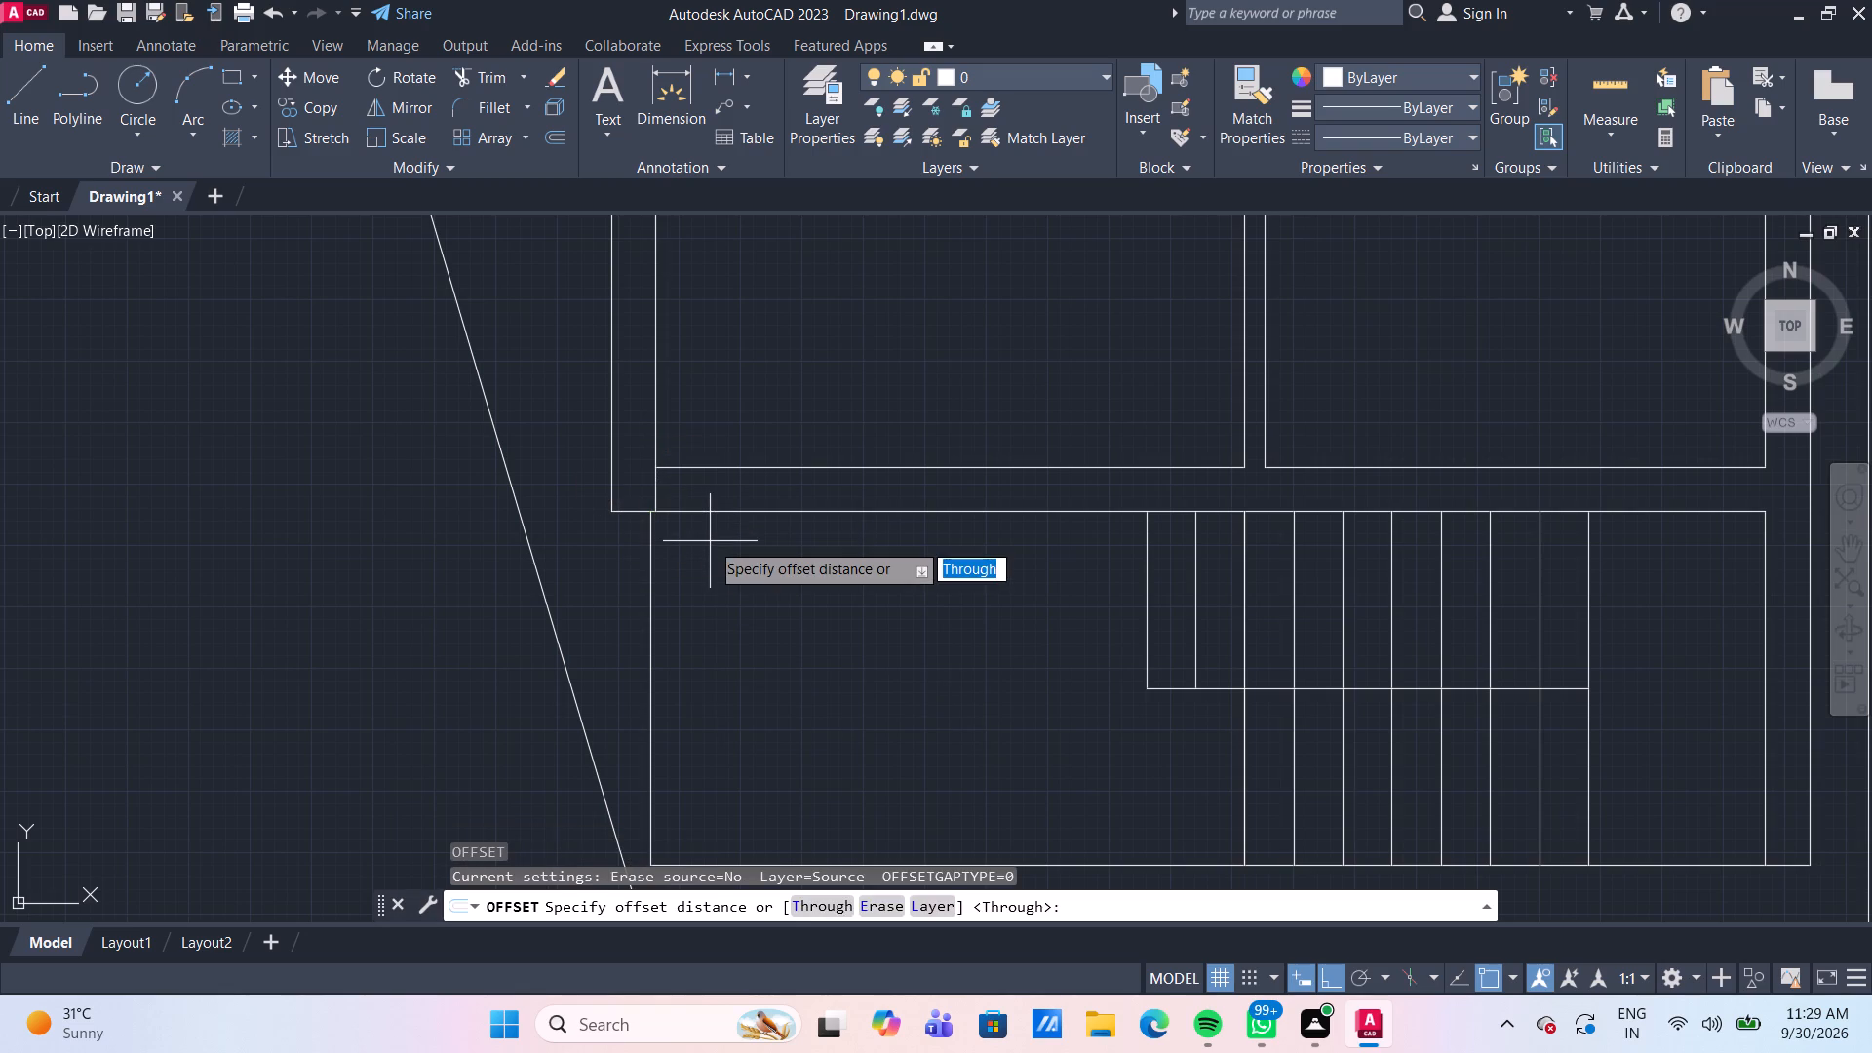
key("Return")
left_click(656, 482)
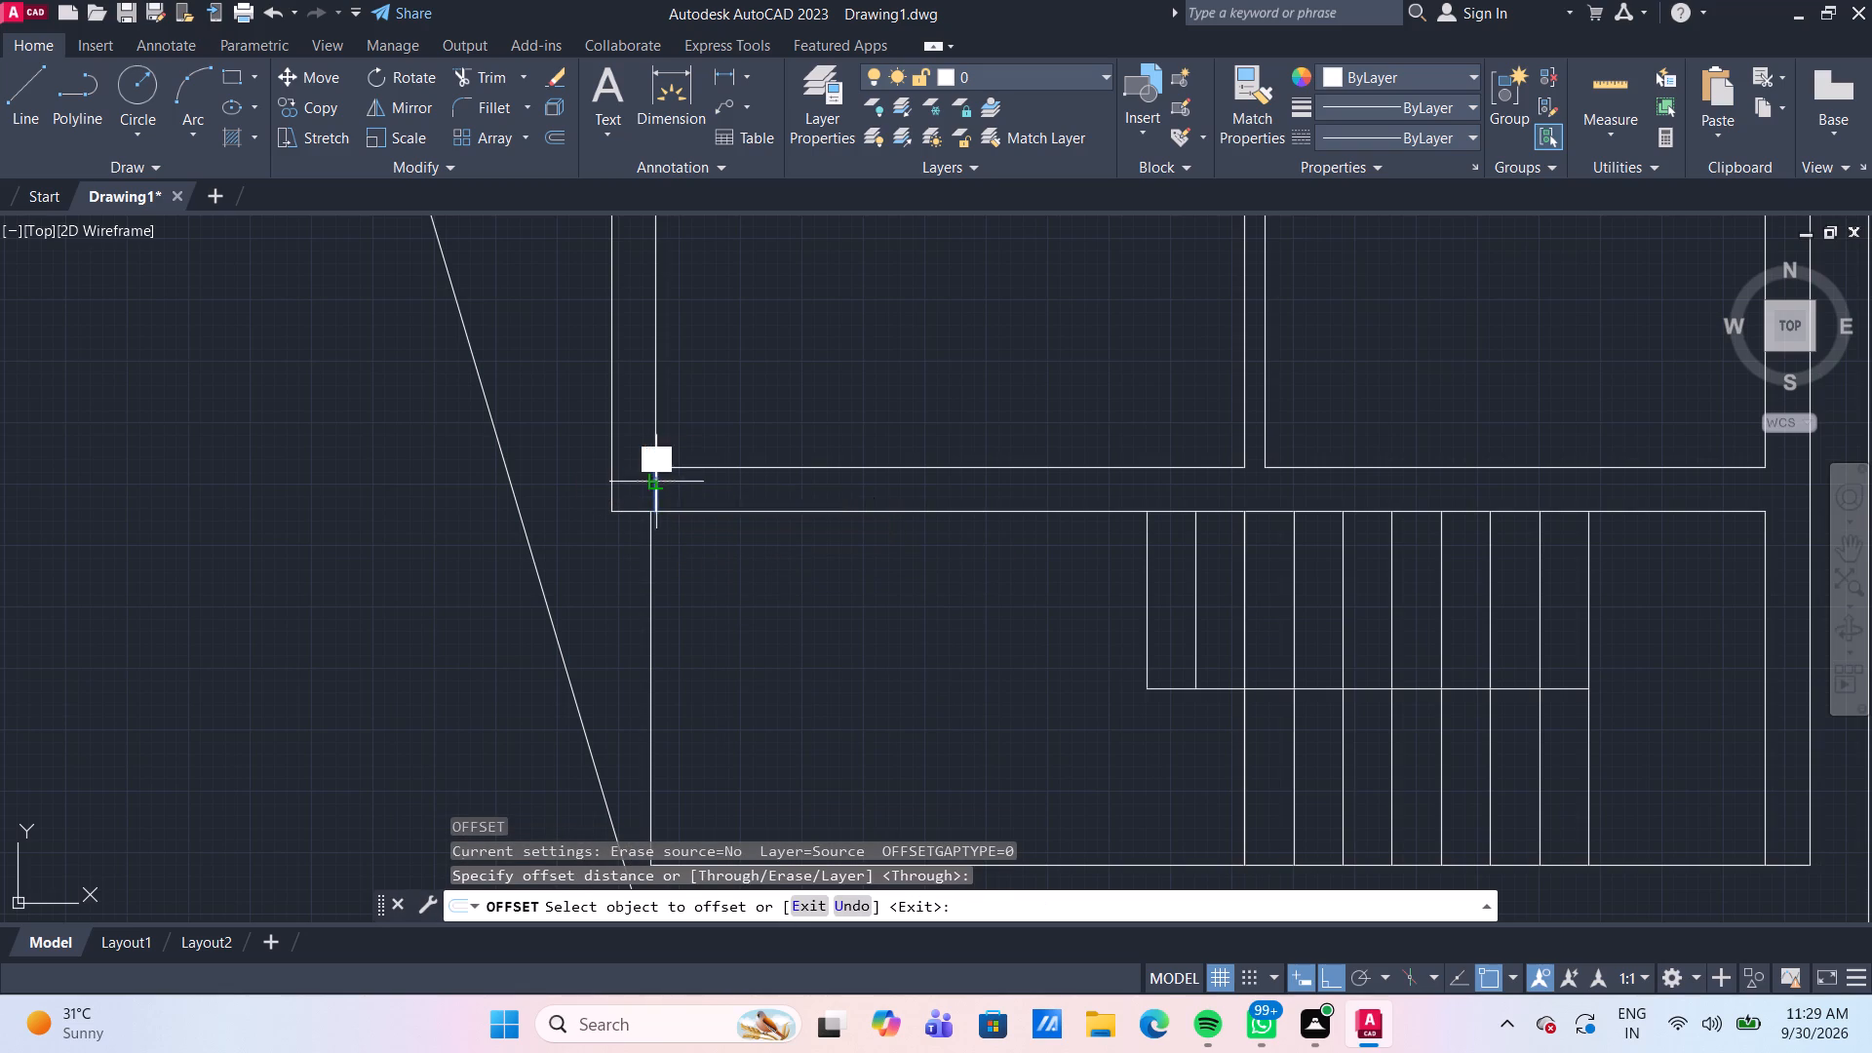
type("9\"")
key("Return")
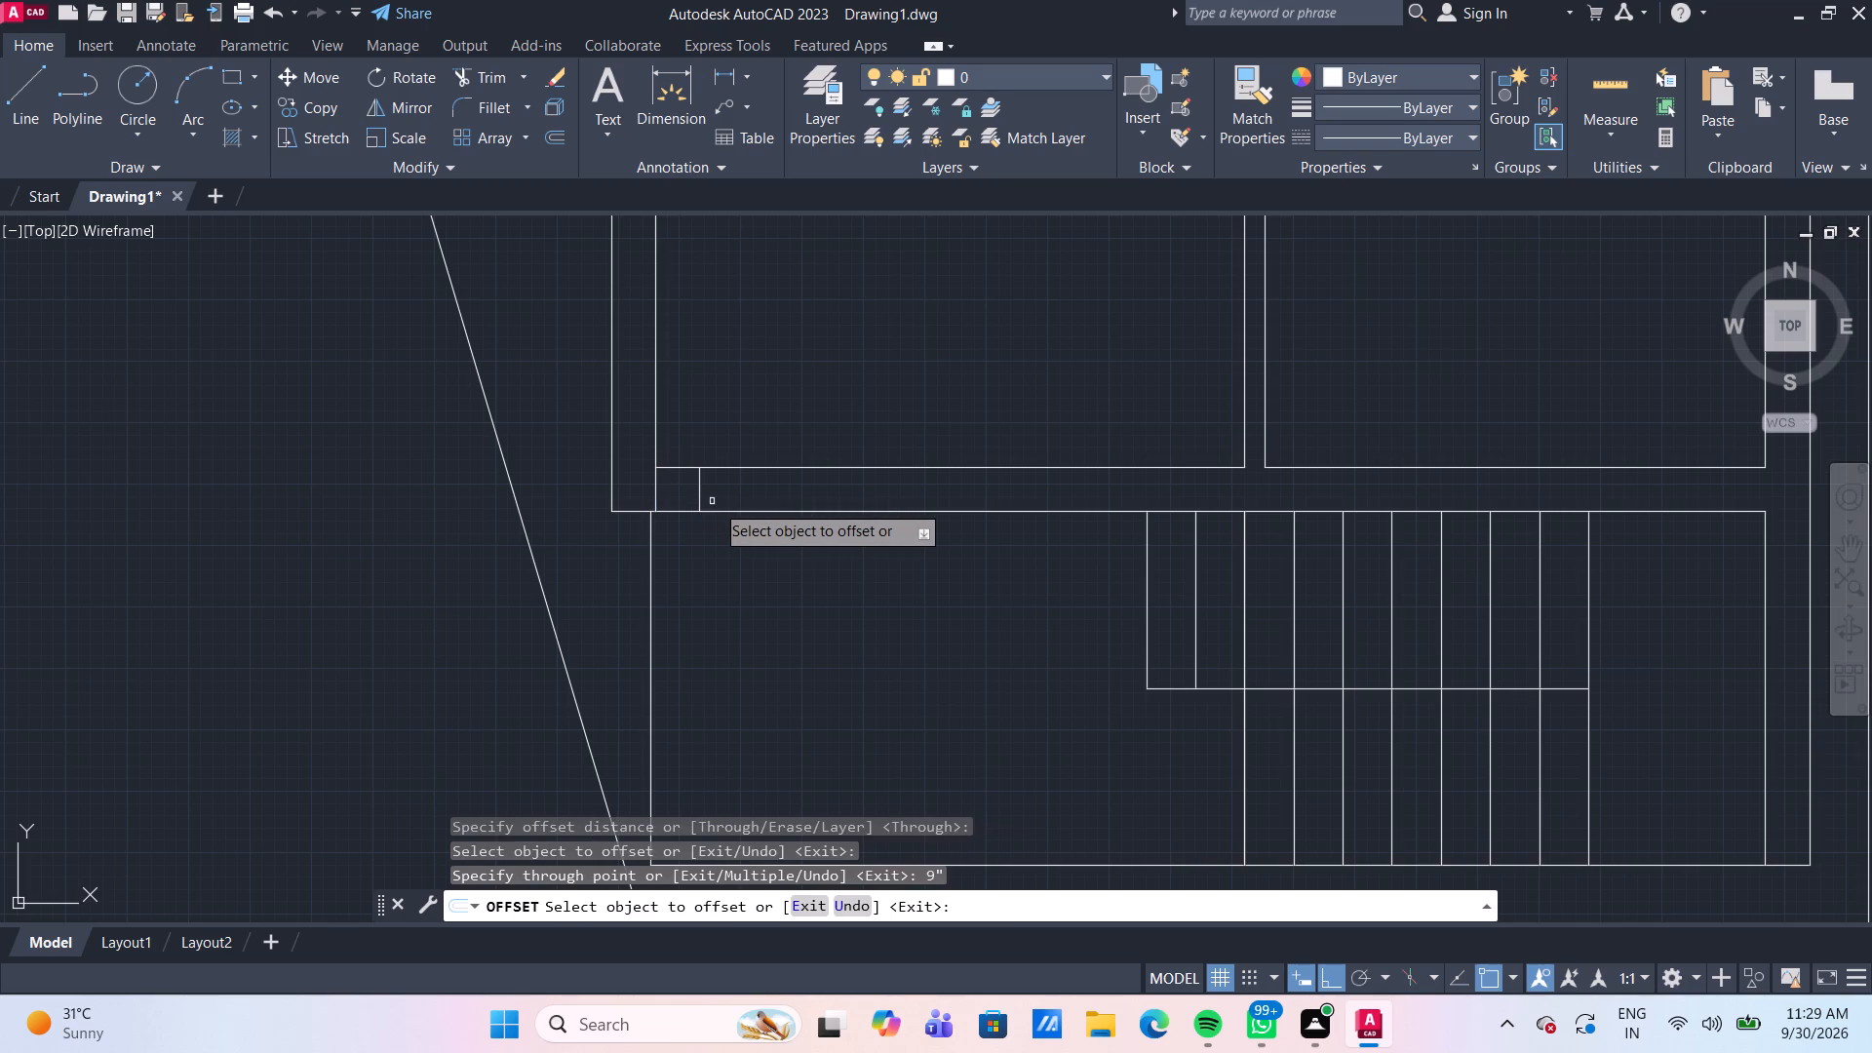
left_click(697, 494)
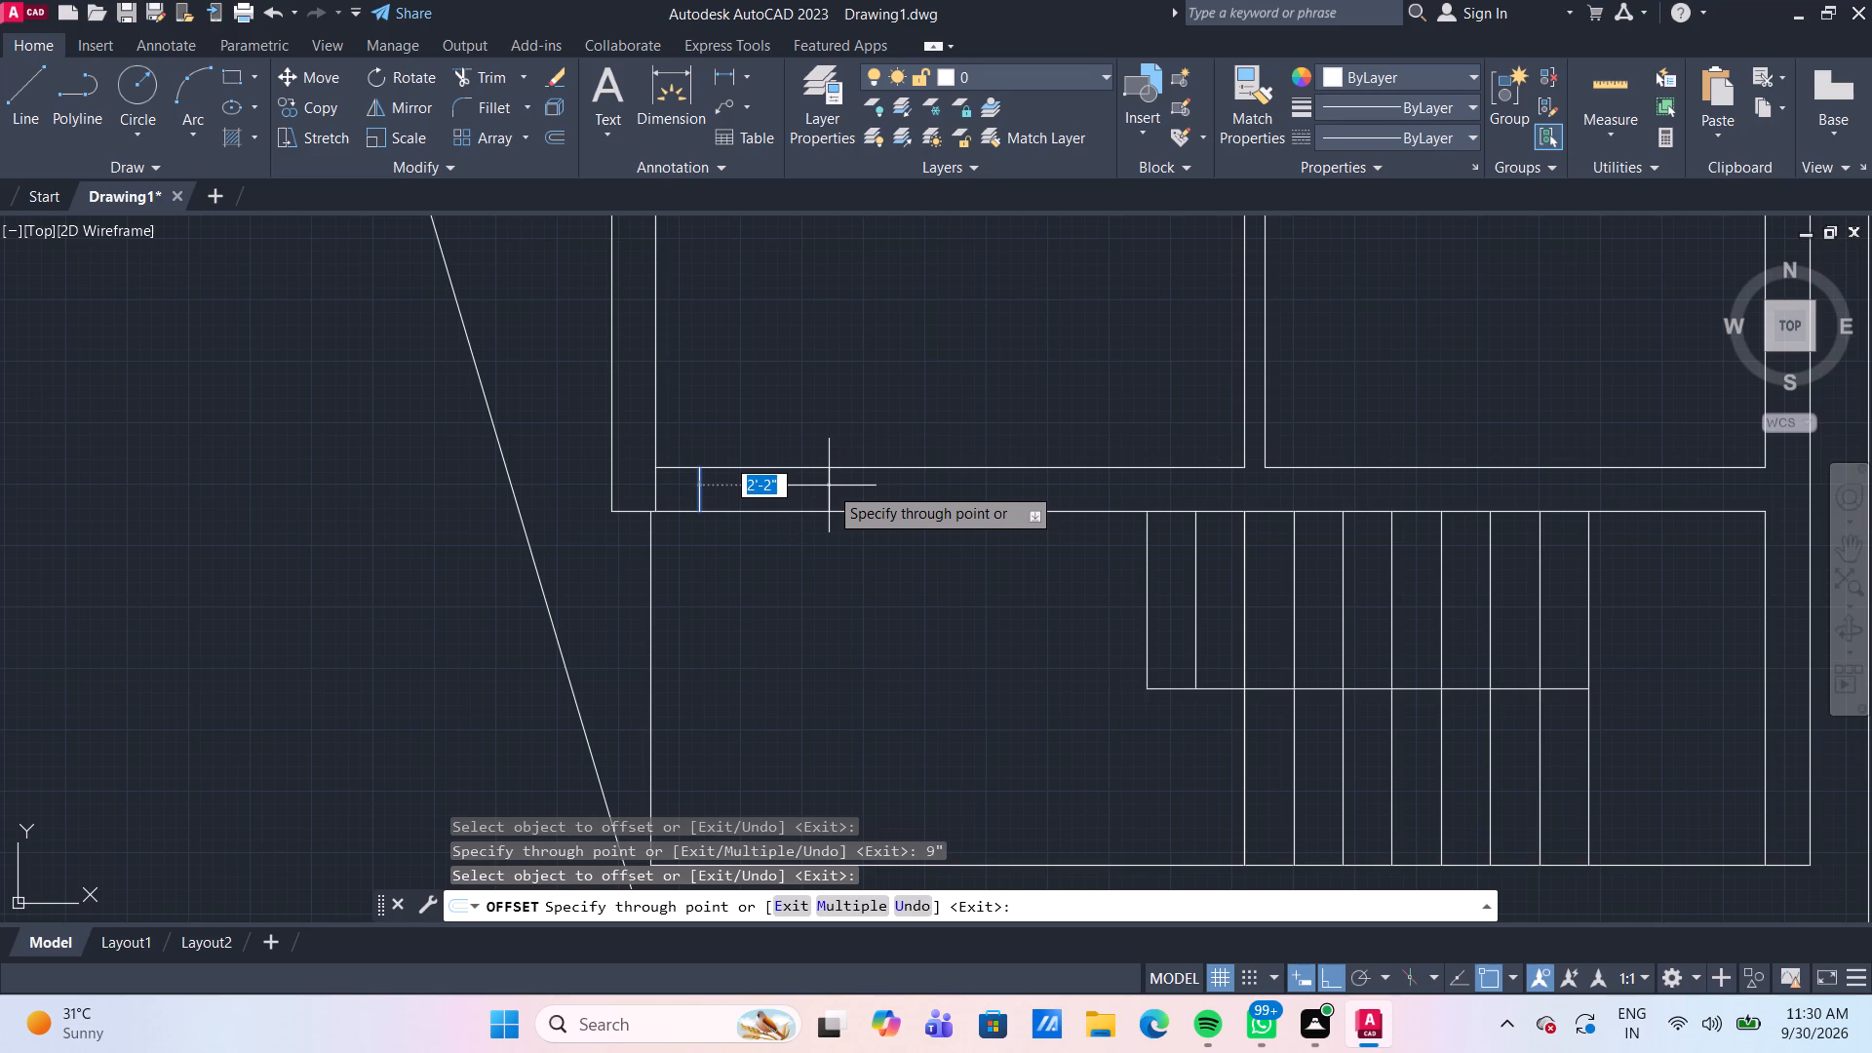
type("3'")
key("Return")
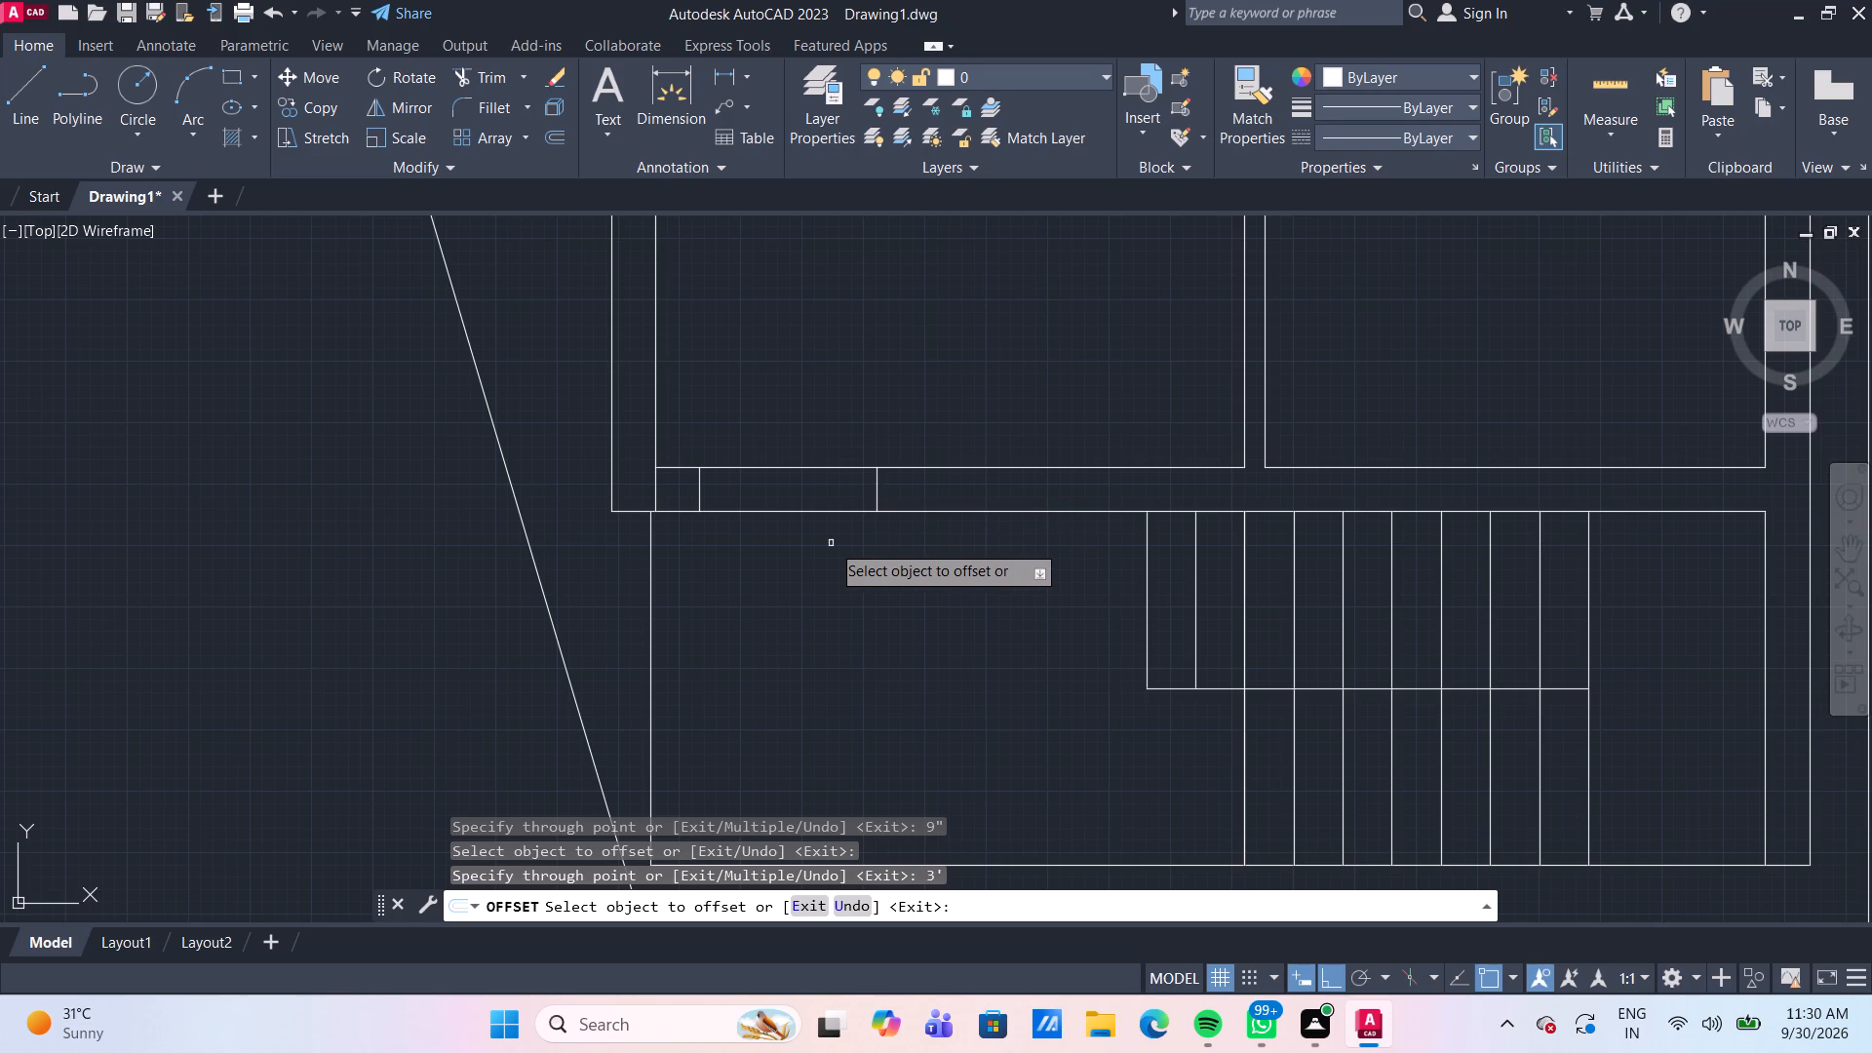
Trim both wall lines between the two jambs to open the 3' doorway, and remove the leftover line at the room corner.
scroll(831, 543, "down", 2)
scroll(846, 574, "up", 1)
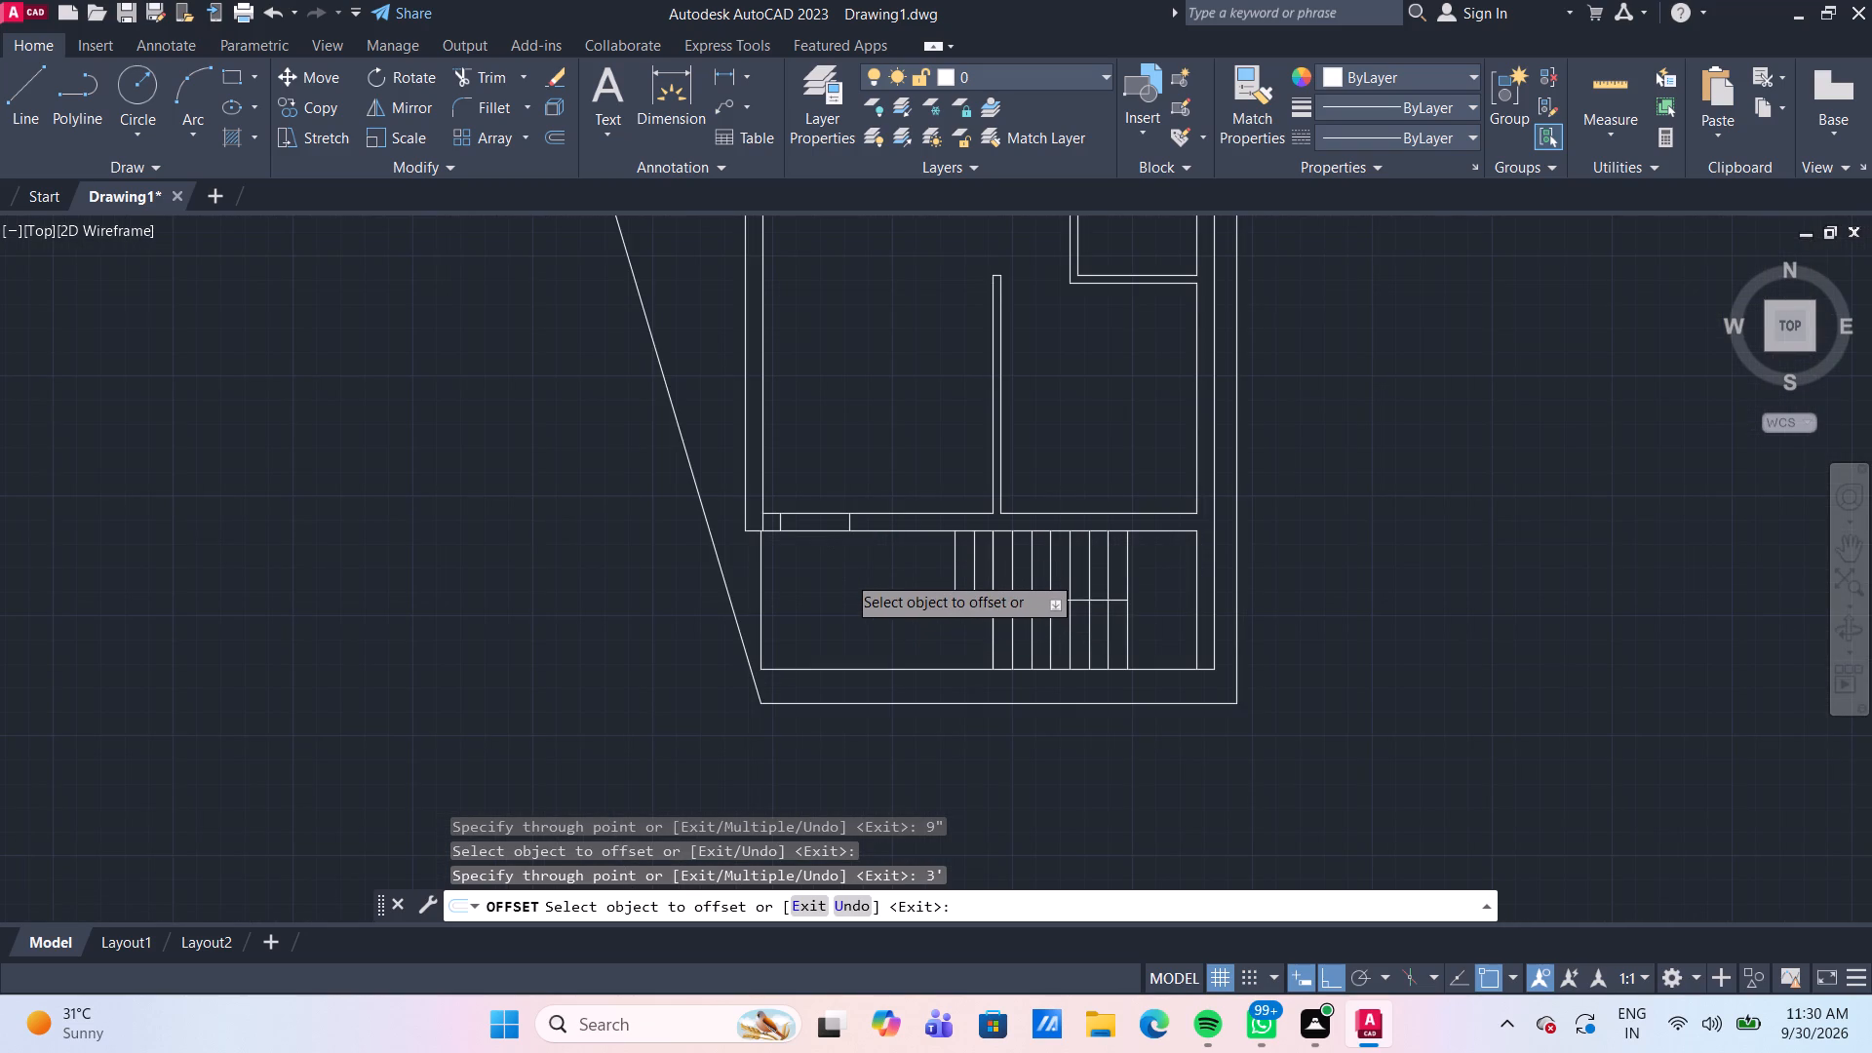
key("Escape")
type("TR")
key("Return")
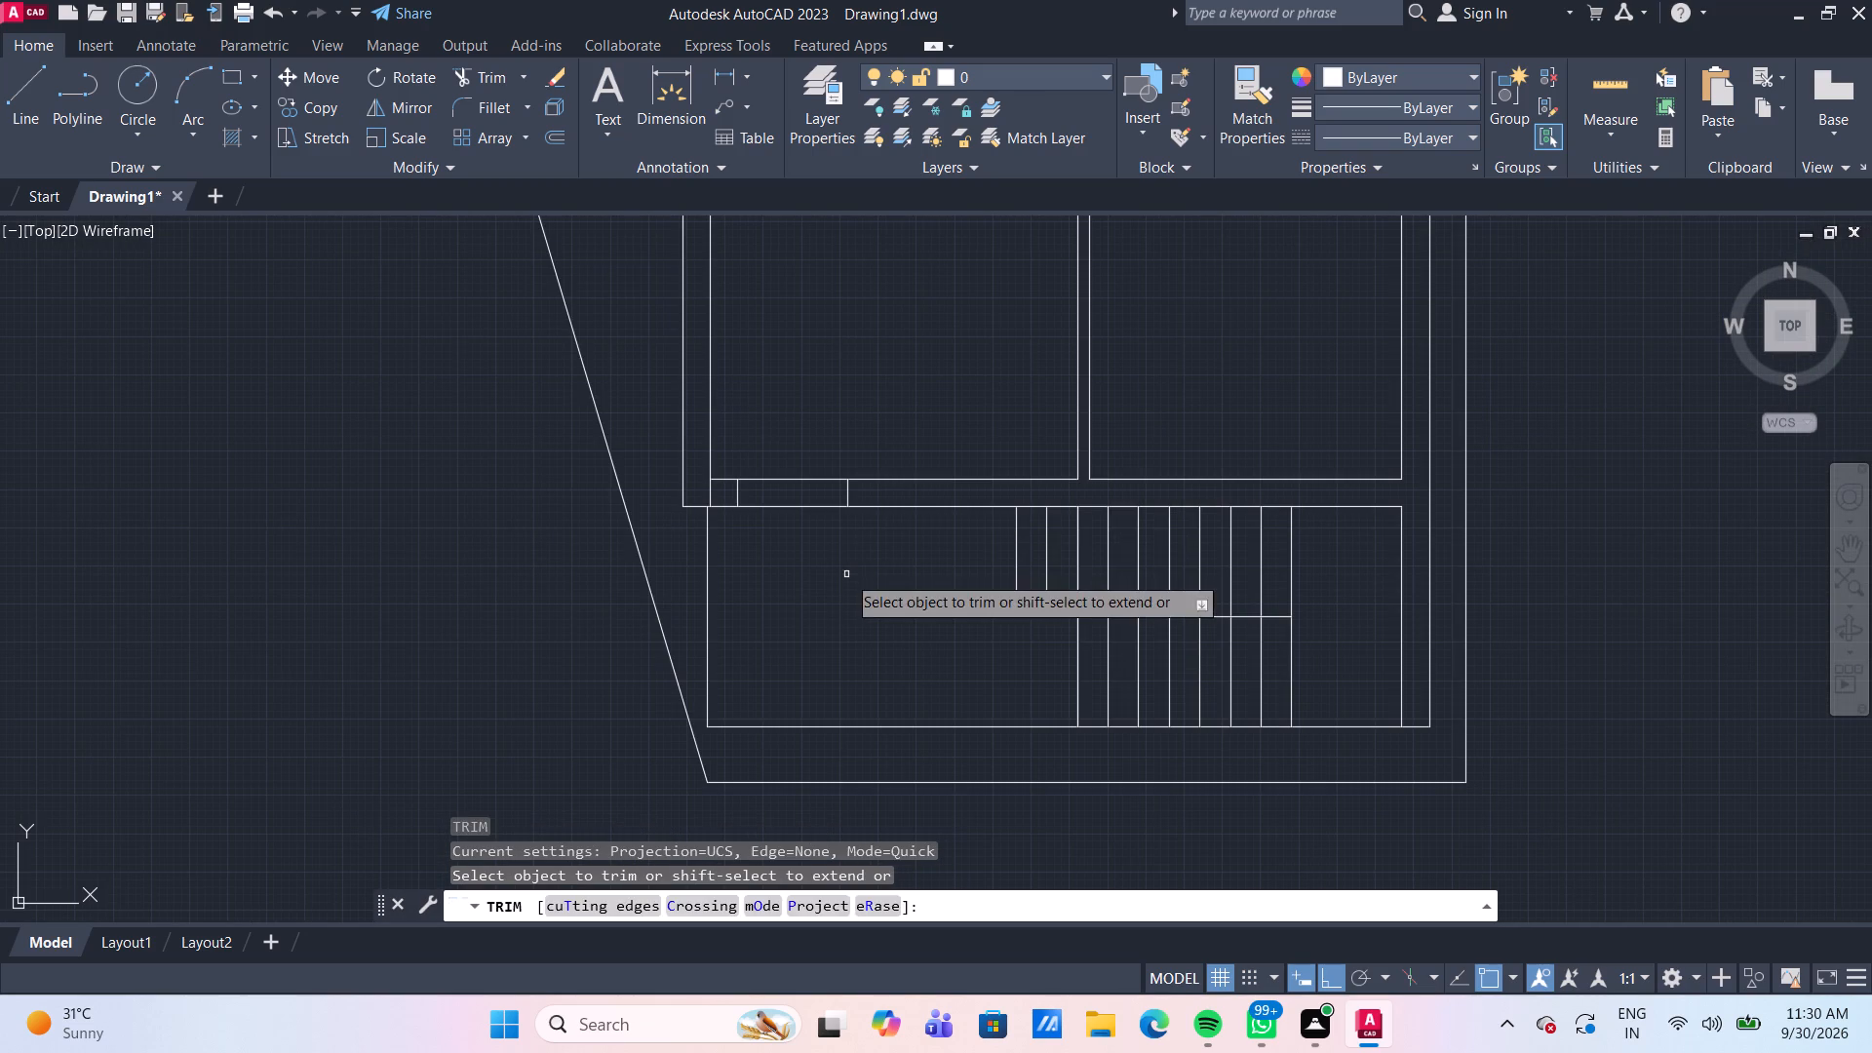
left_click(800, 525)
left_click(793, 440)
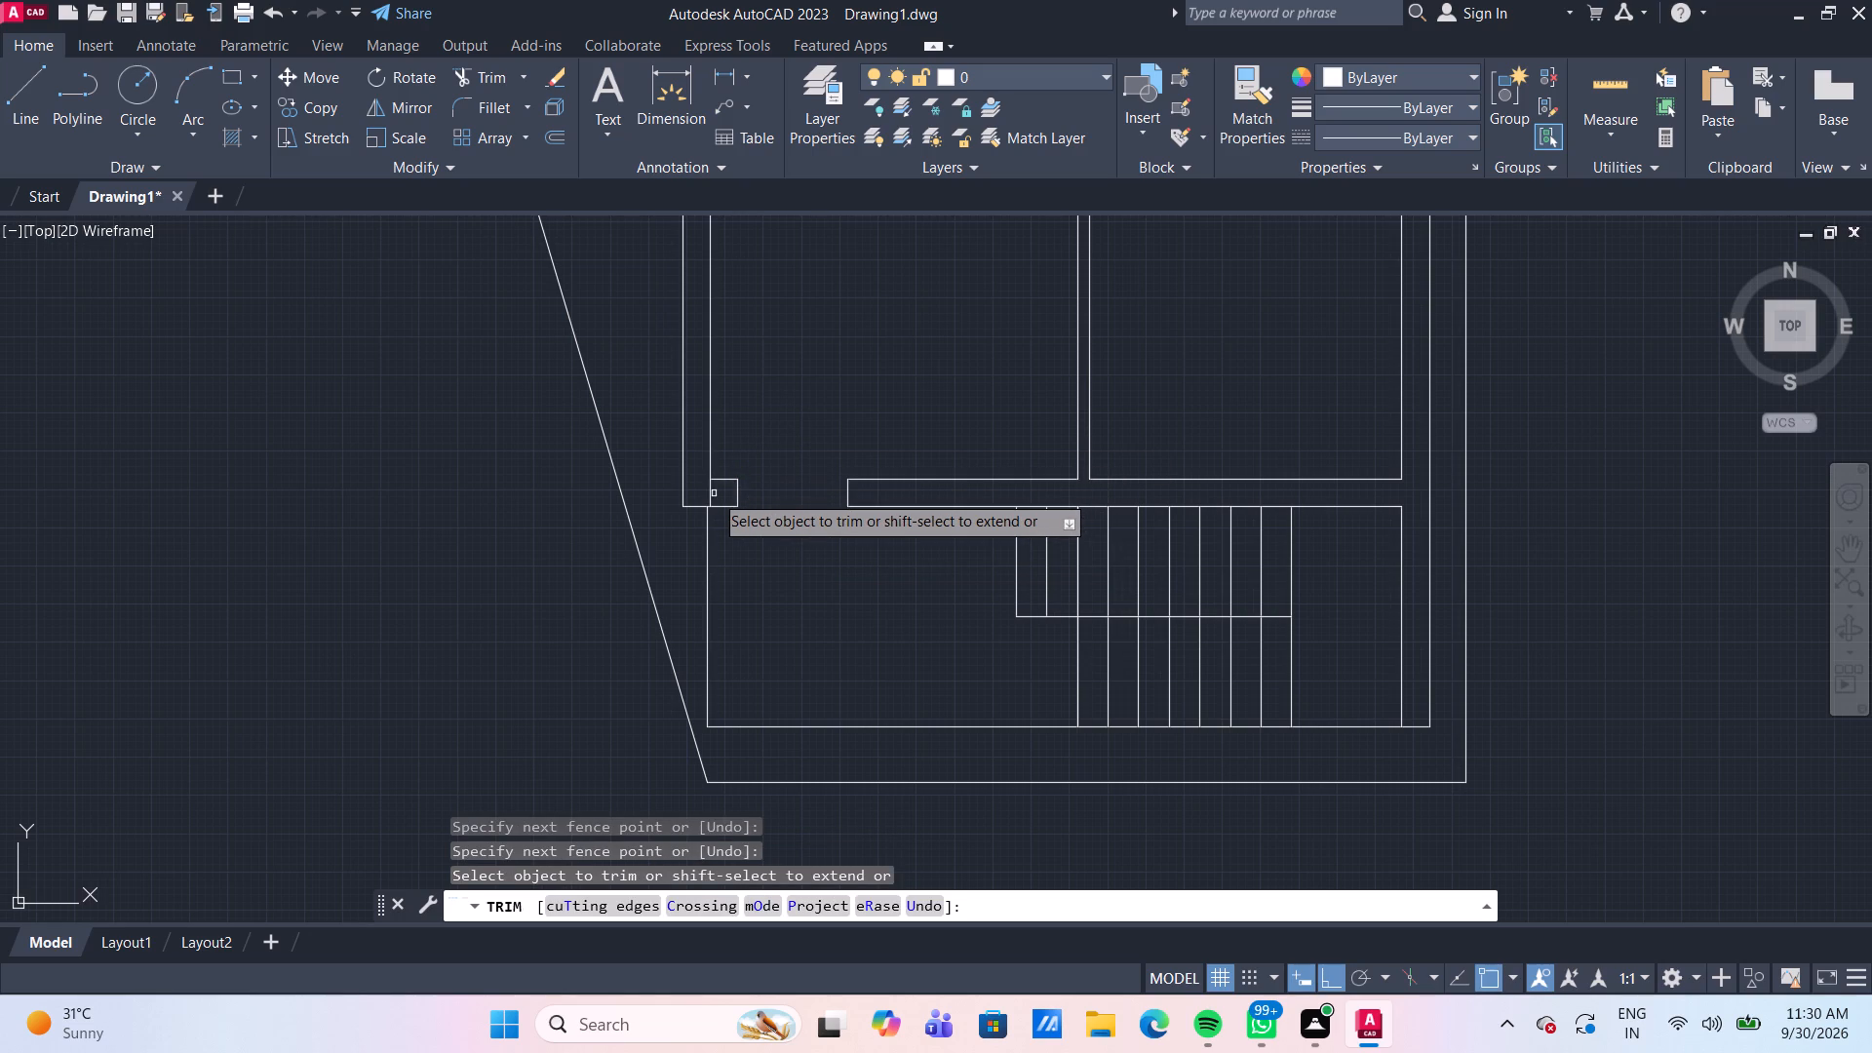
left_click(712, 492)
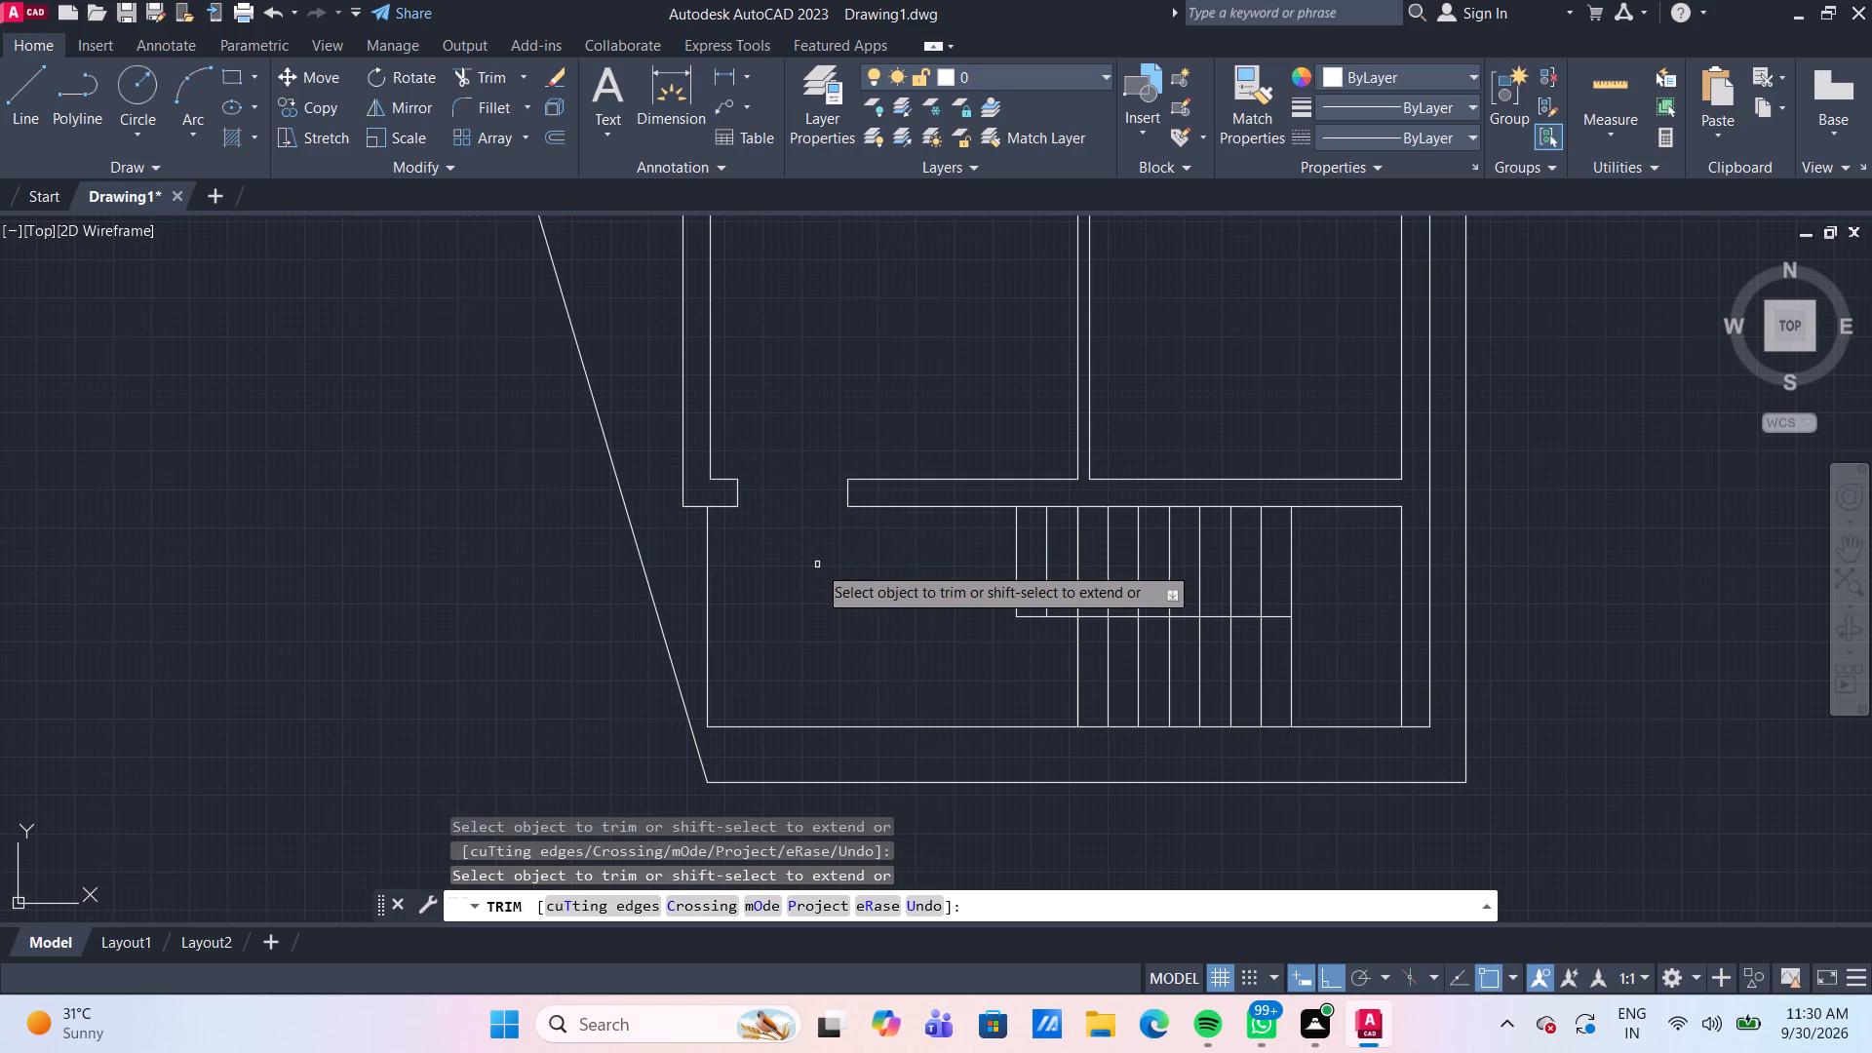
scroll(817, 565, "down", 1)
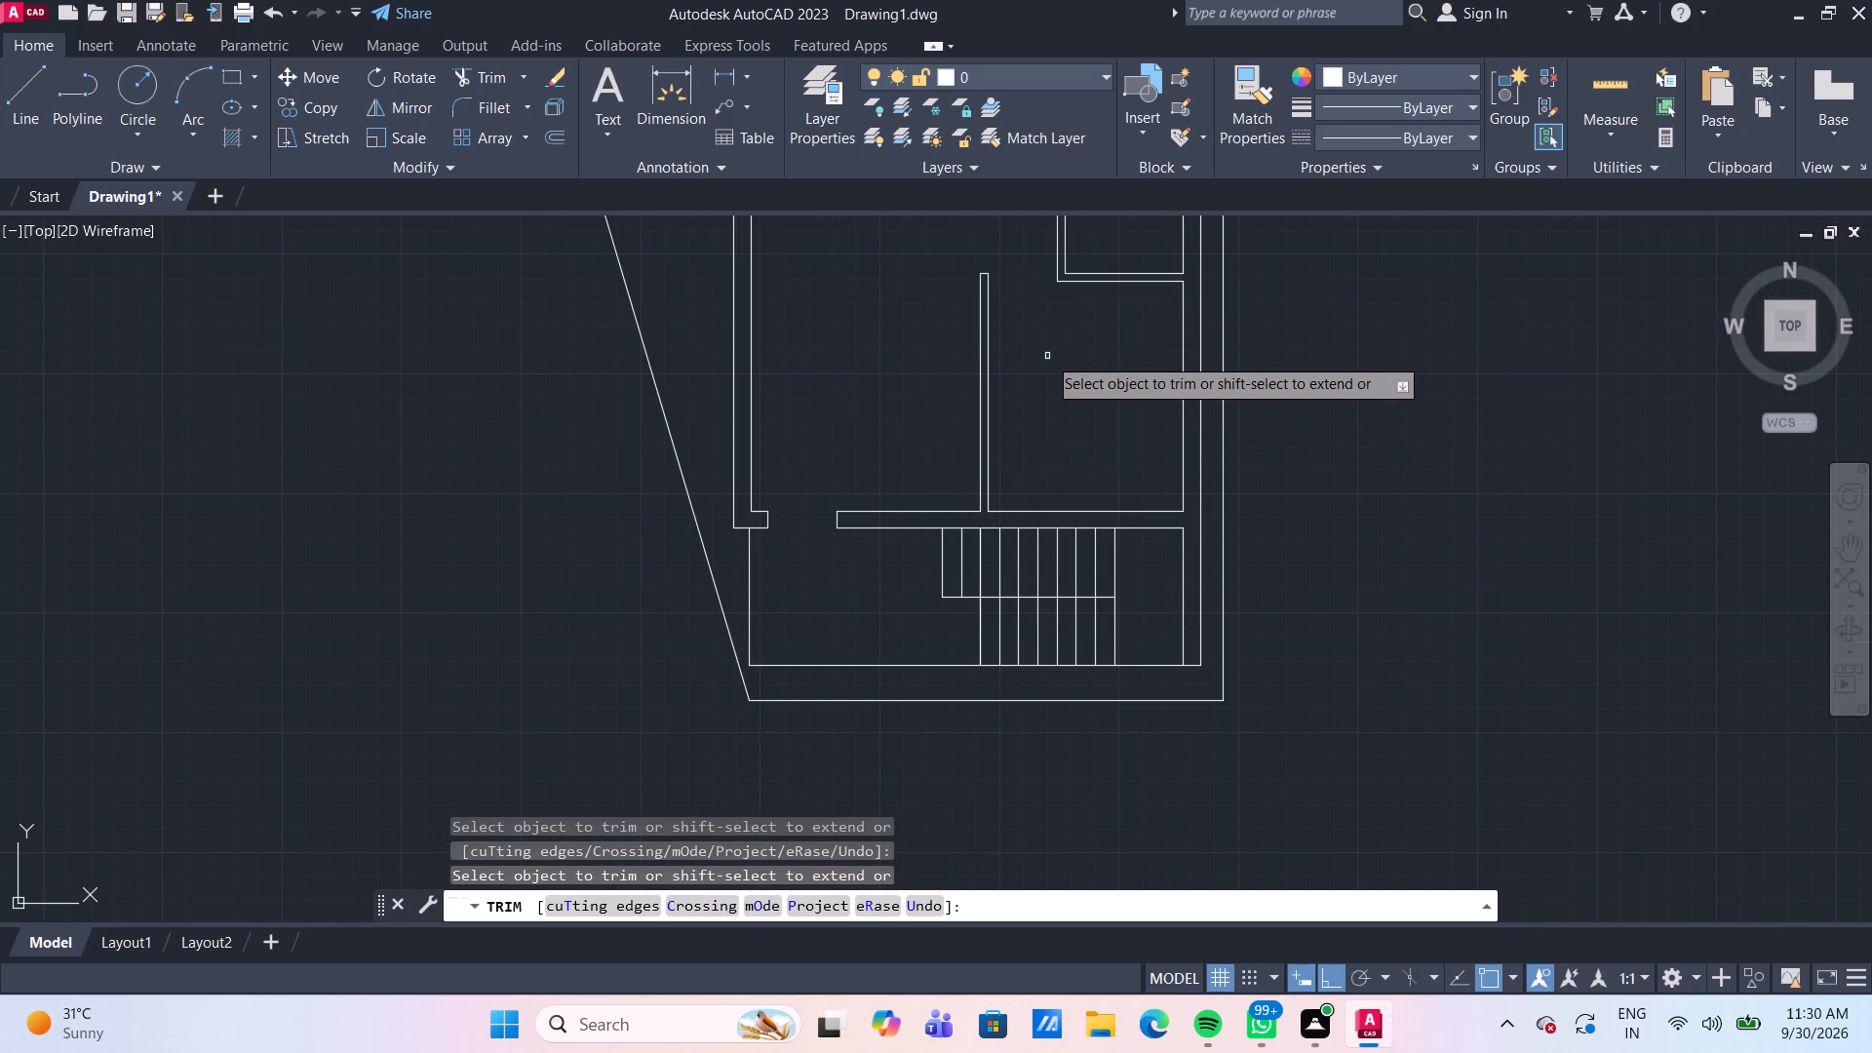
scroll(1032, 298, "up", 1)
middle_click_drag(1036, 300, 890, 448)
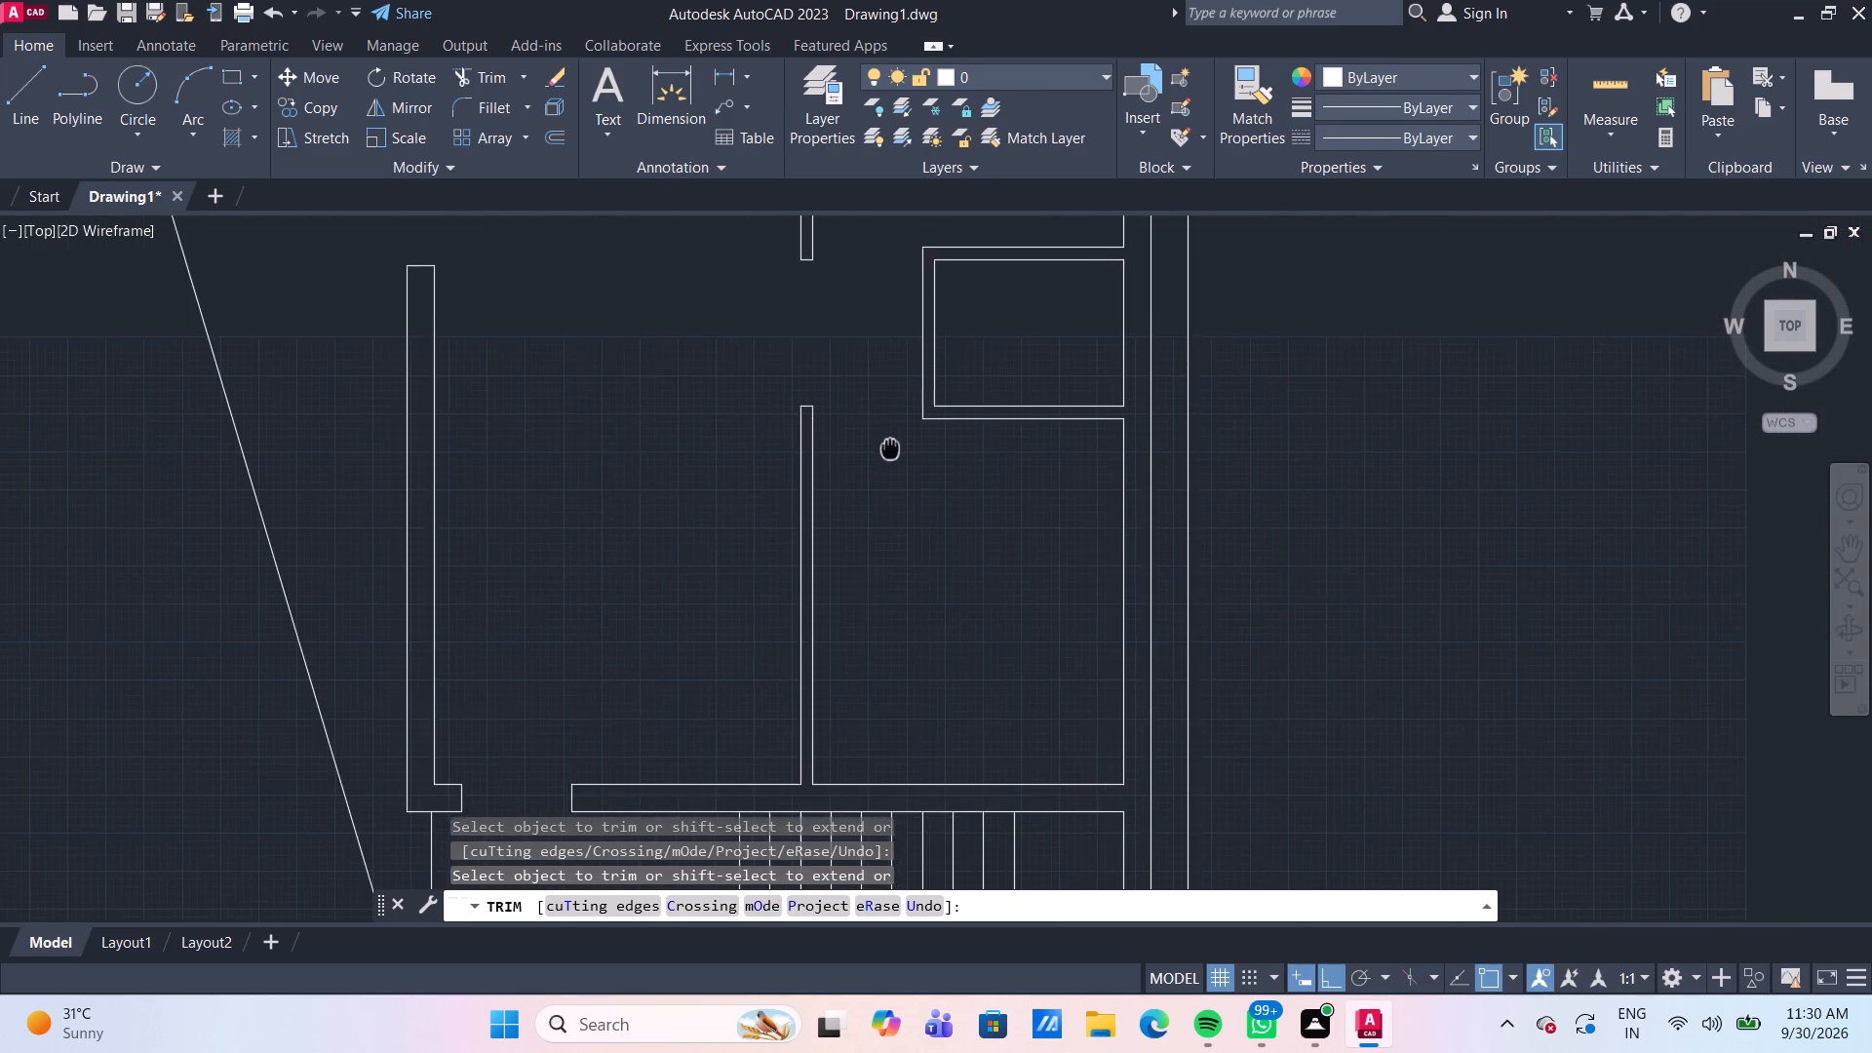
middle_click_drag(890, 448, 851, 478)
key("Escape")
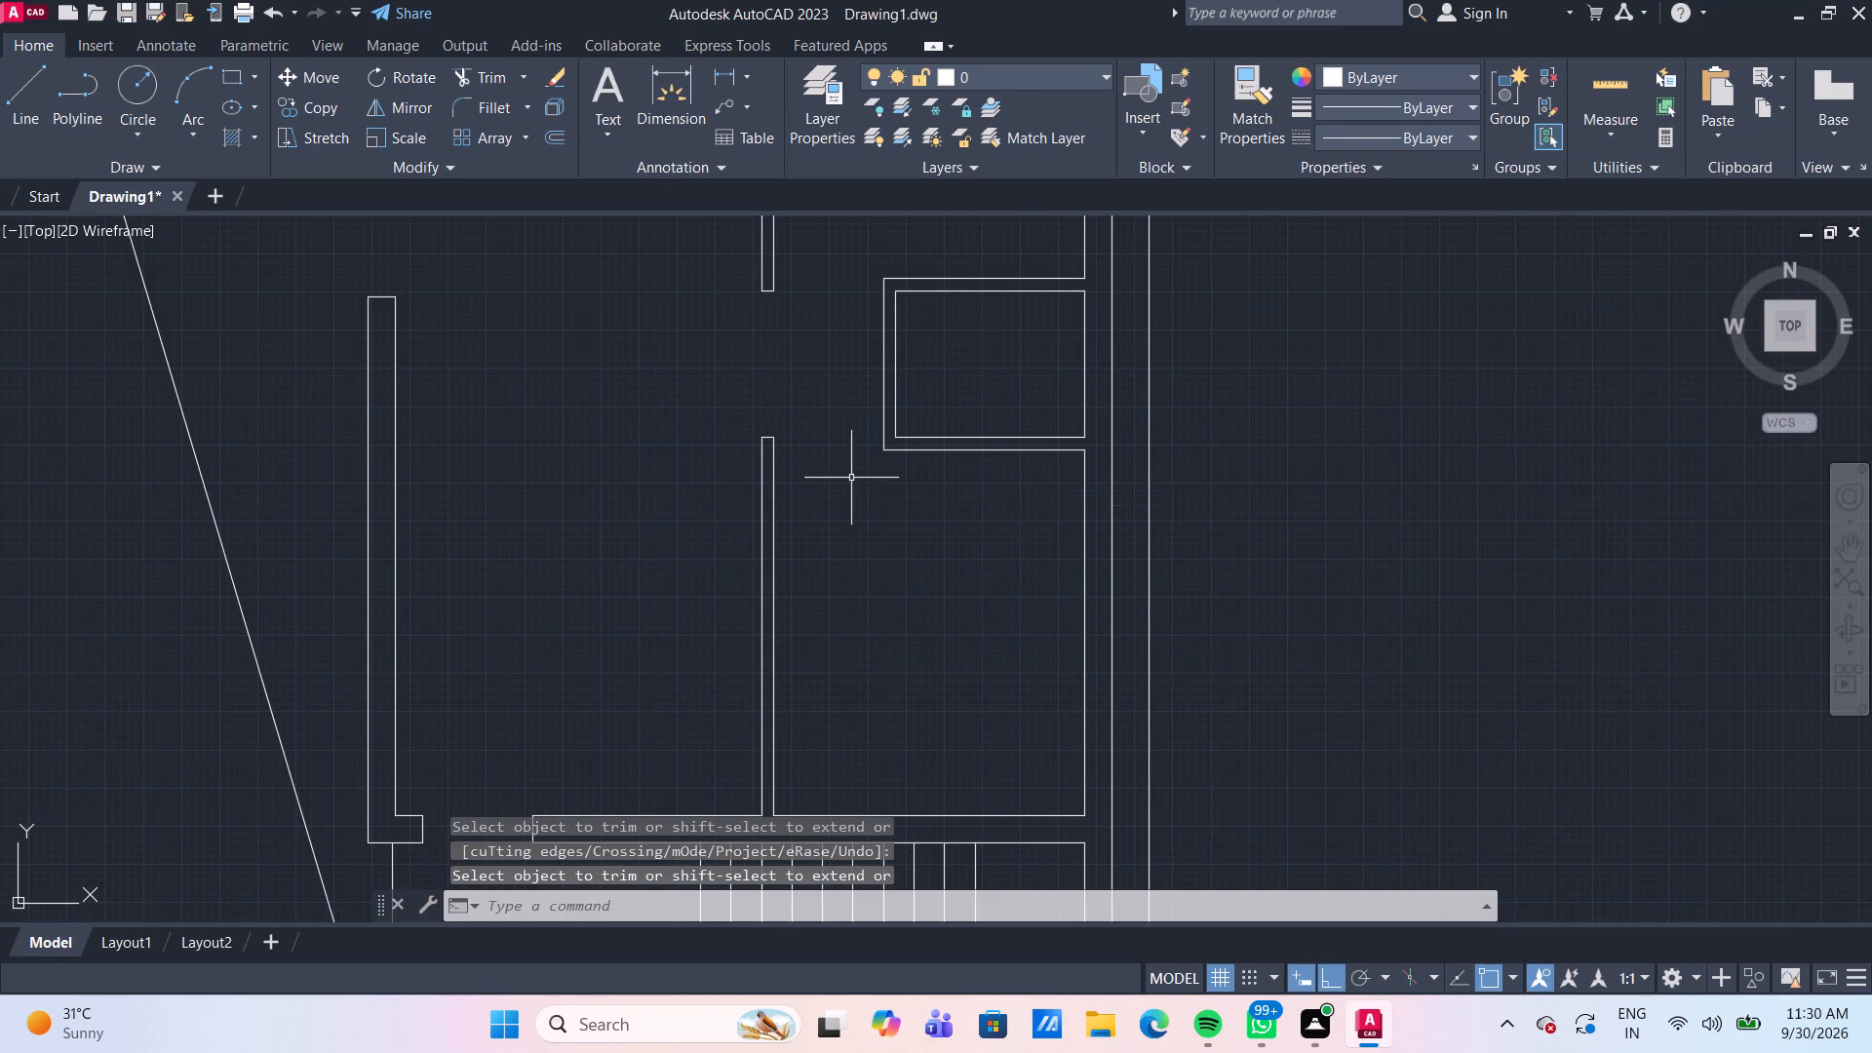
Measure the room below the small enclosed room, between the partition and the outer wall.
left_click(1599, 85)
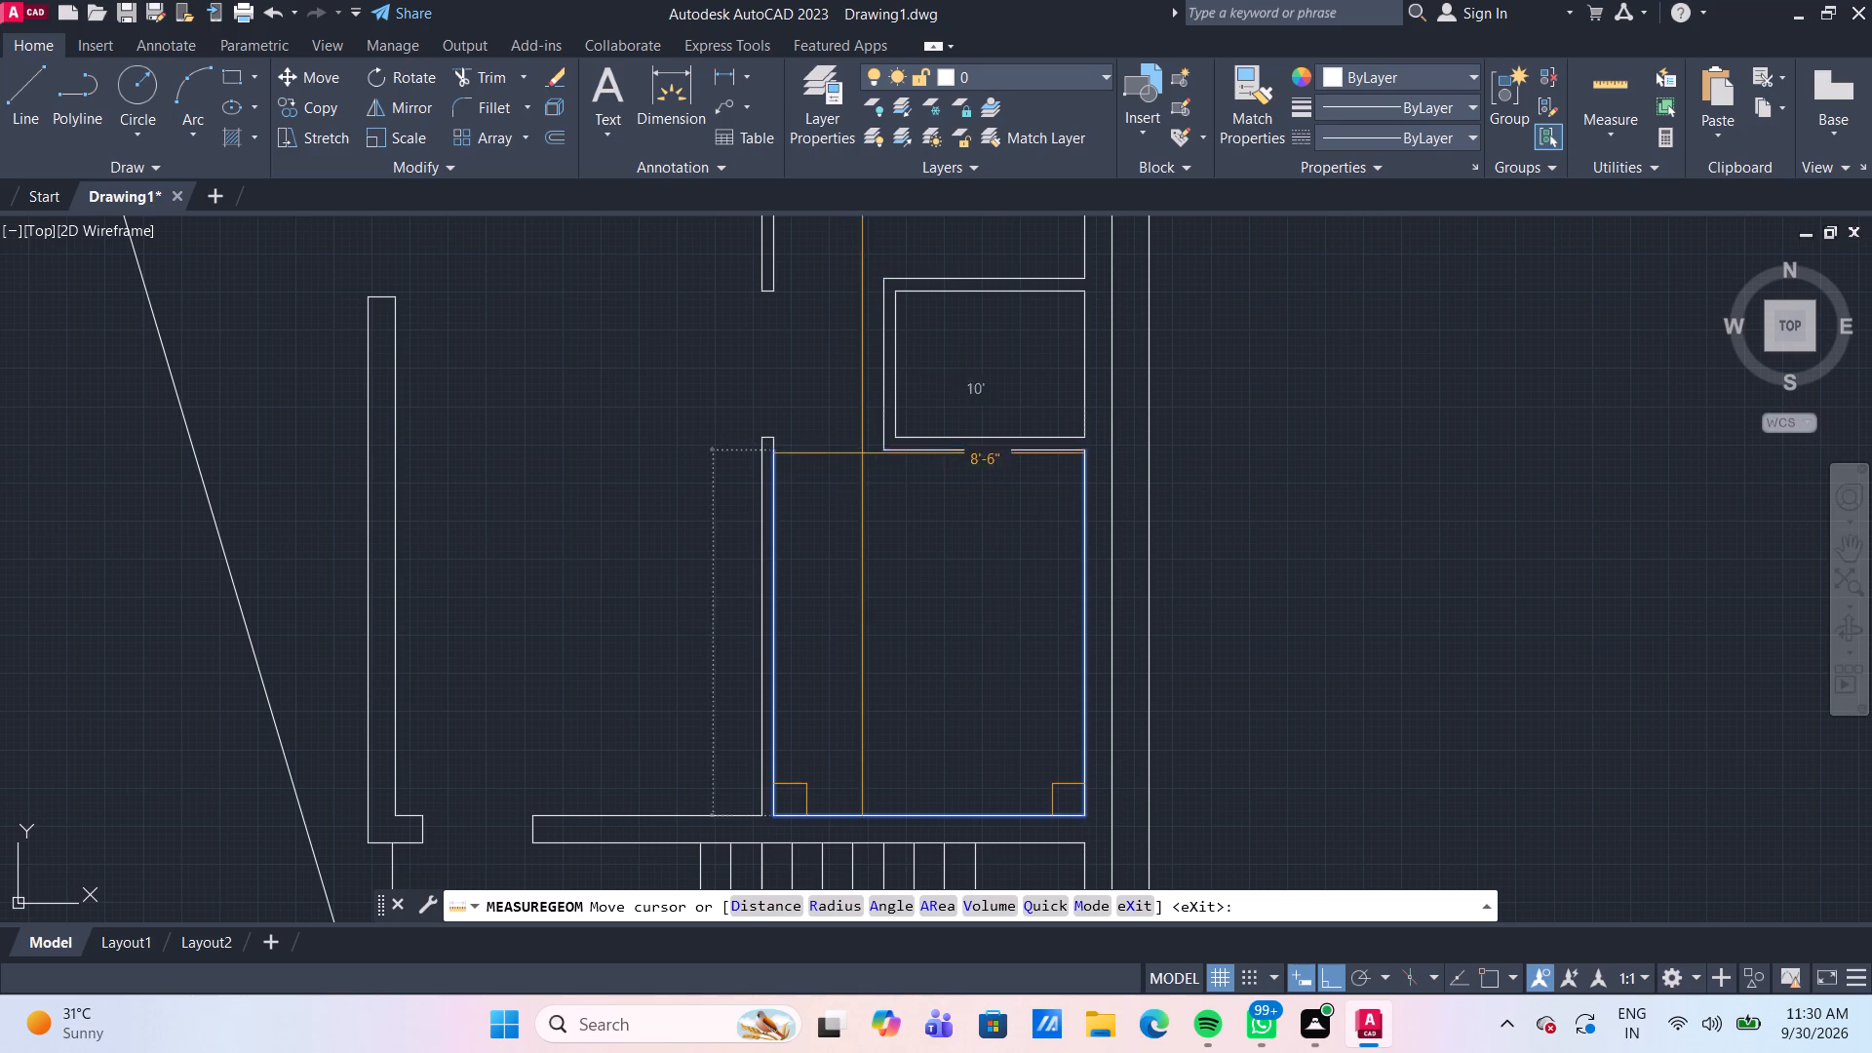
key("Escape")
Draw a 4" vertical line across the lower partition of the small enclosed room, starting from its inner corner farthest from the outer wall.
scroll(1004, 484, "up", 2)
middle_click_drag(1010, 484, 1015, 486)
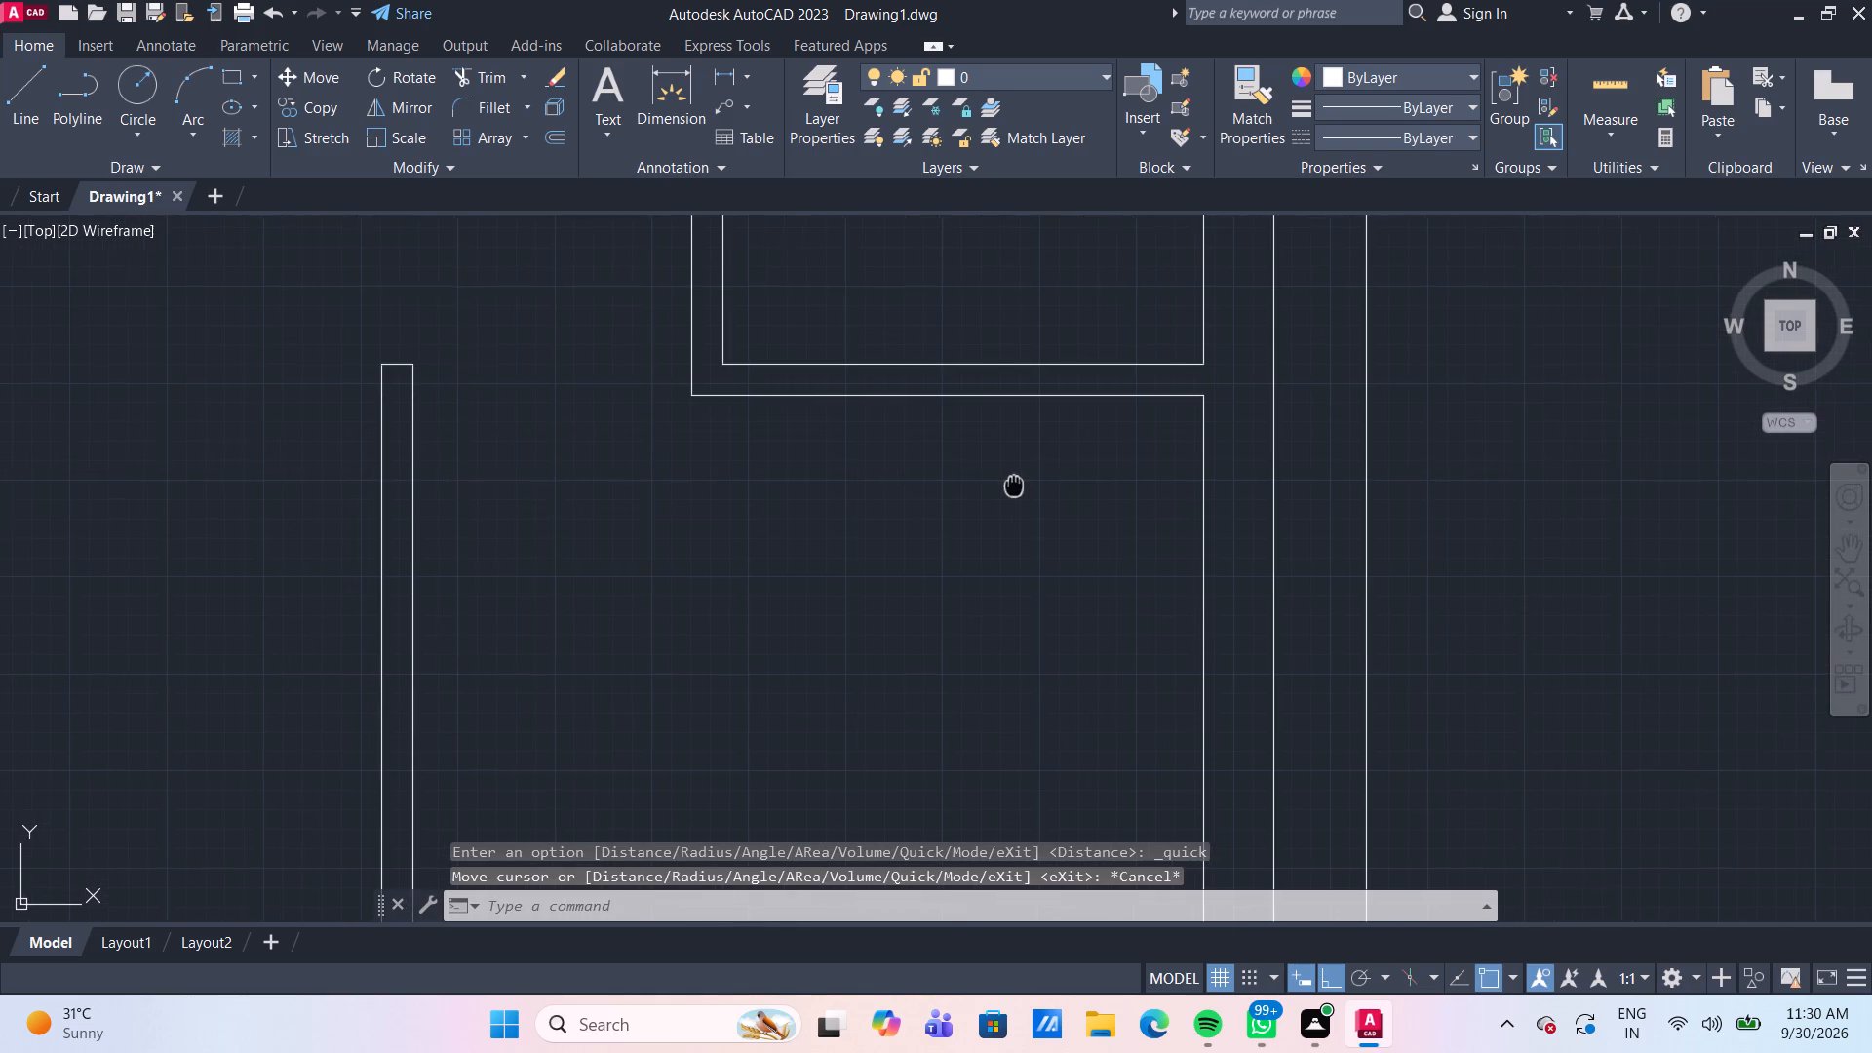
middle_click_drag(1015, 486, 981, 557)
scroll(981, 557, "down", 1)
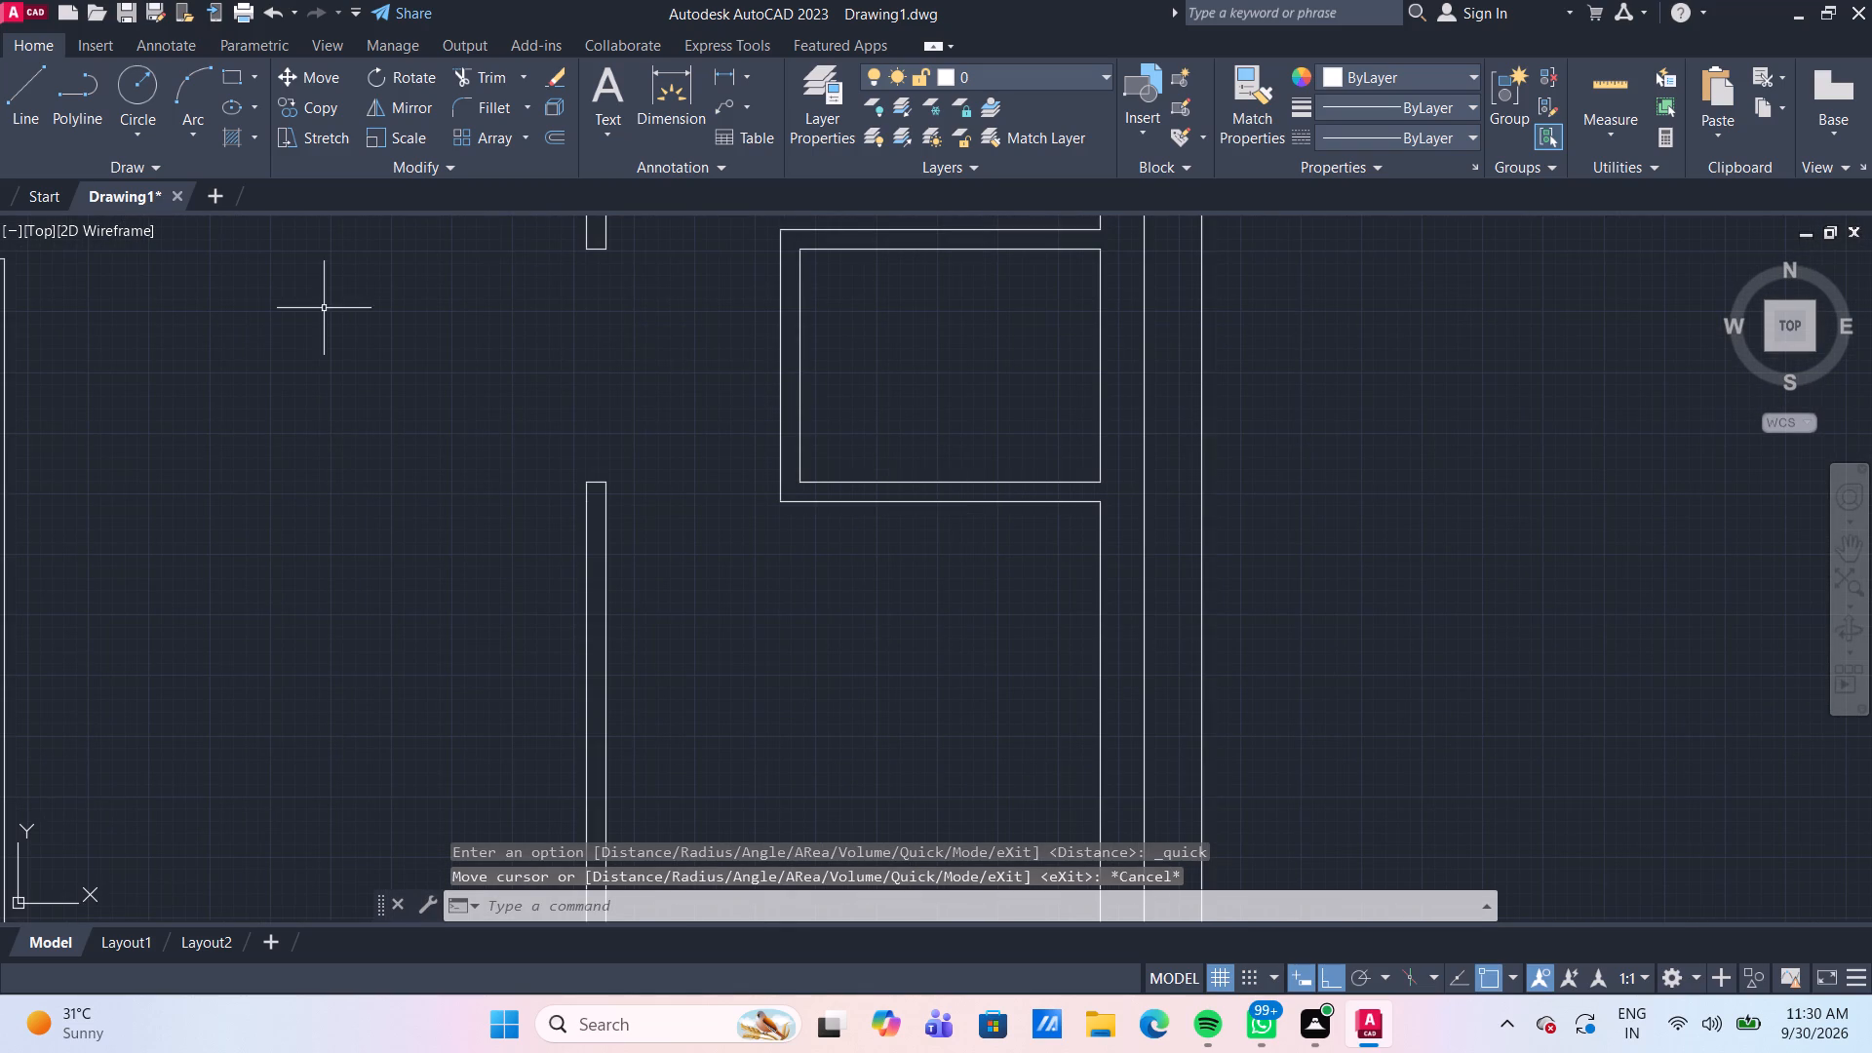
left_click(38, 87)
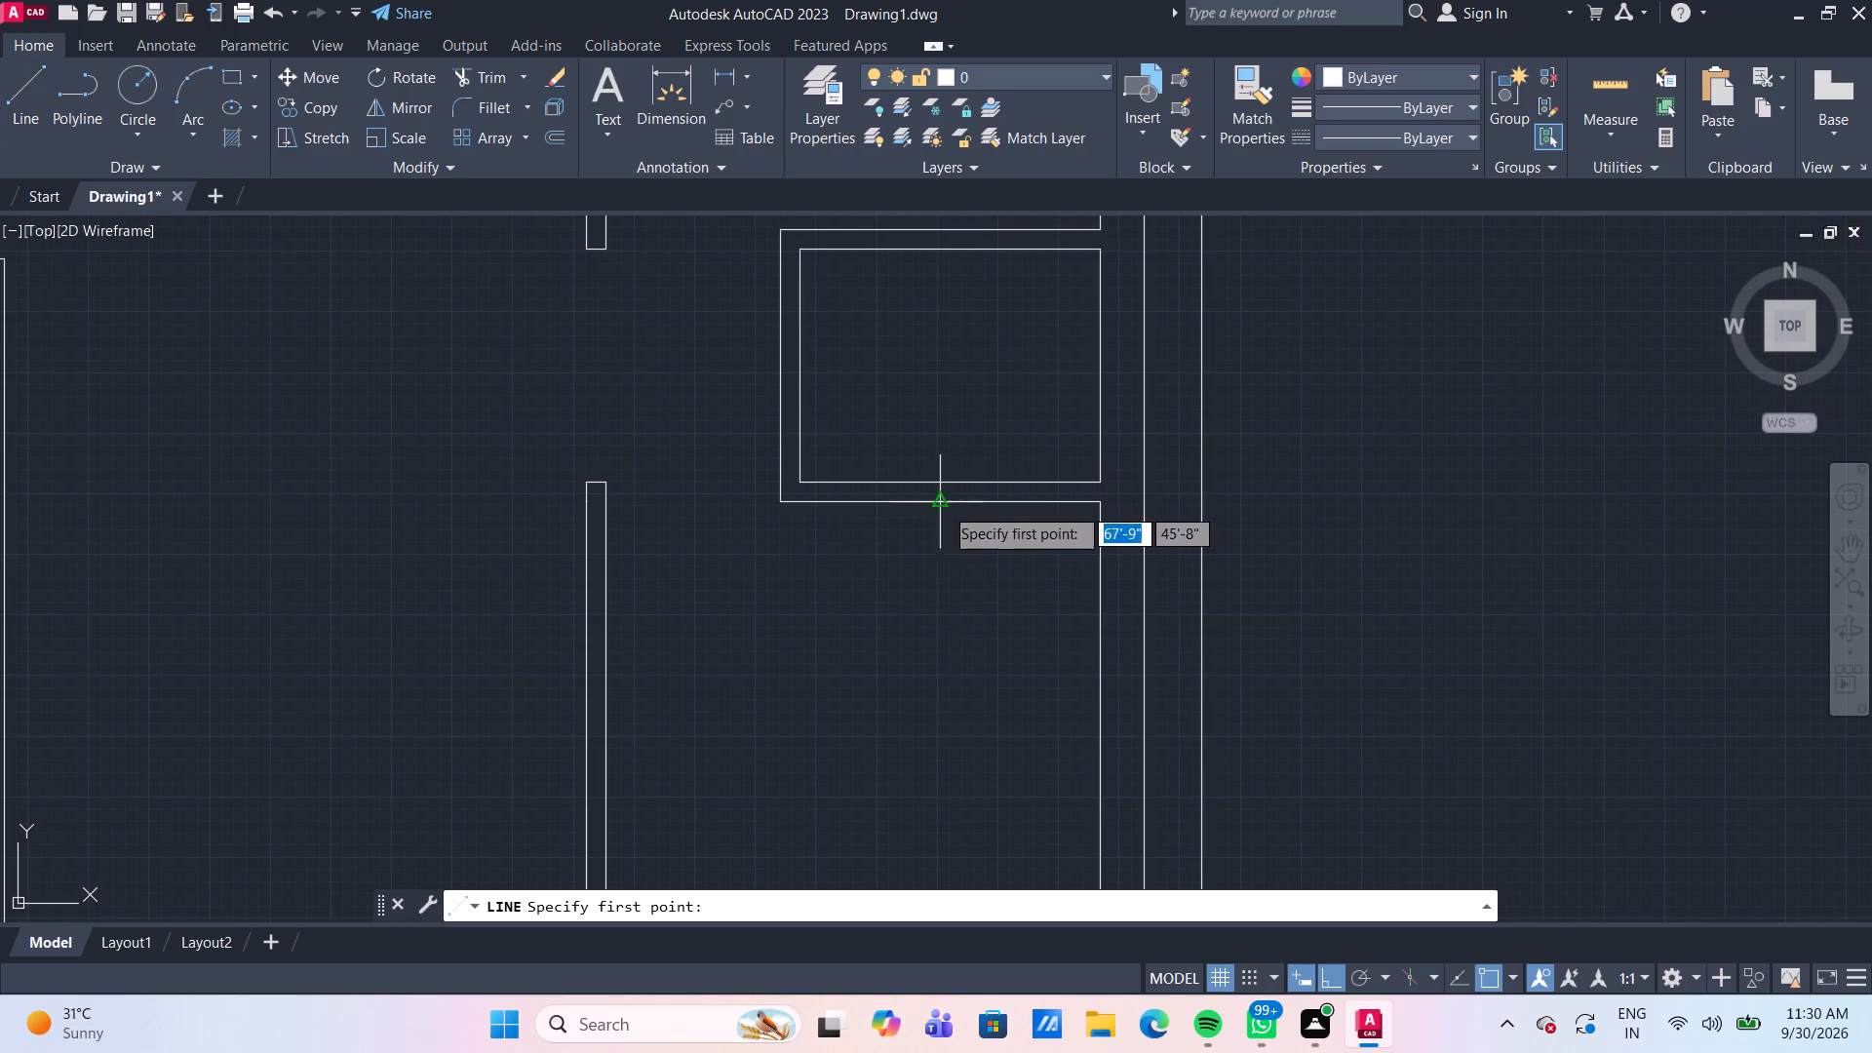
left_click(803, 488)
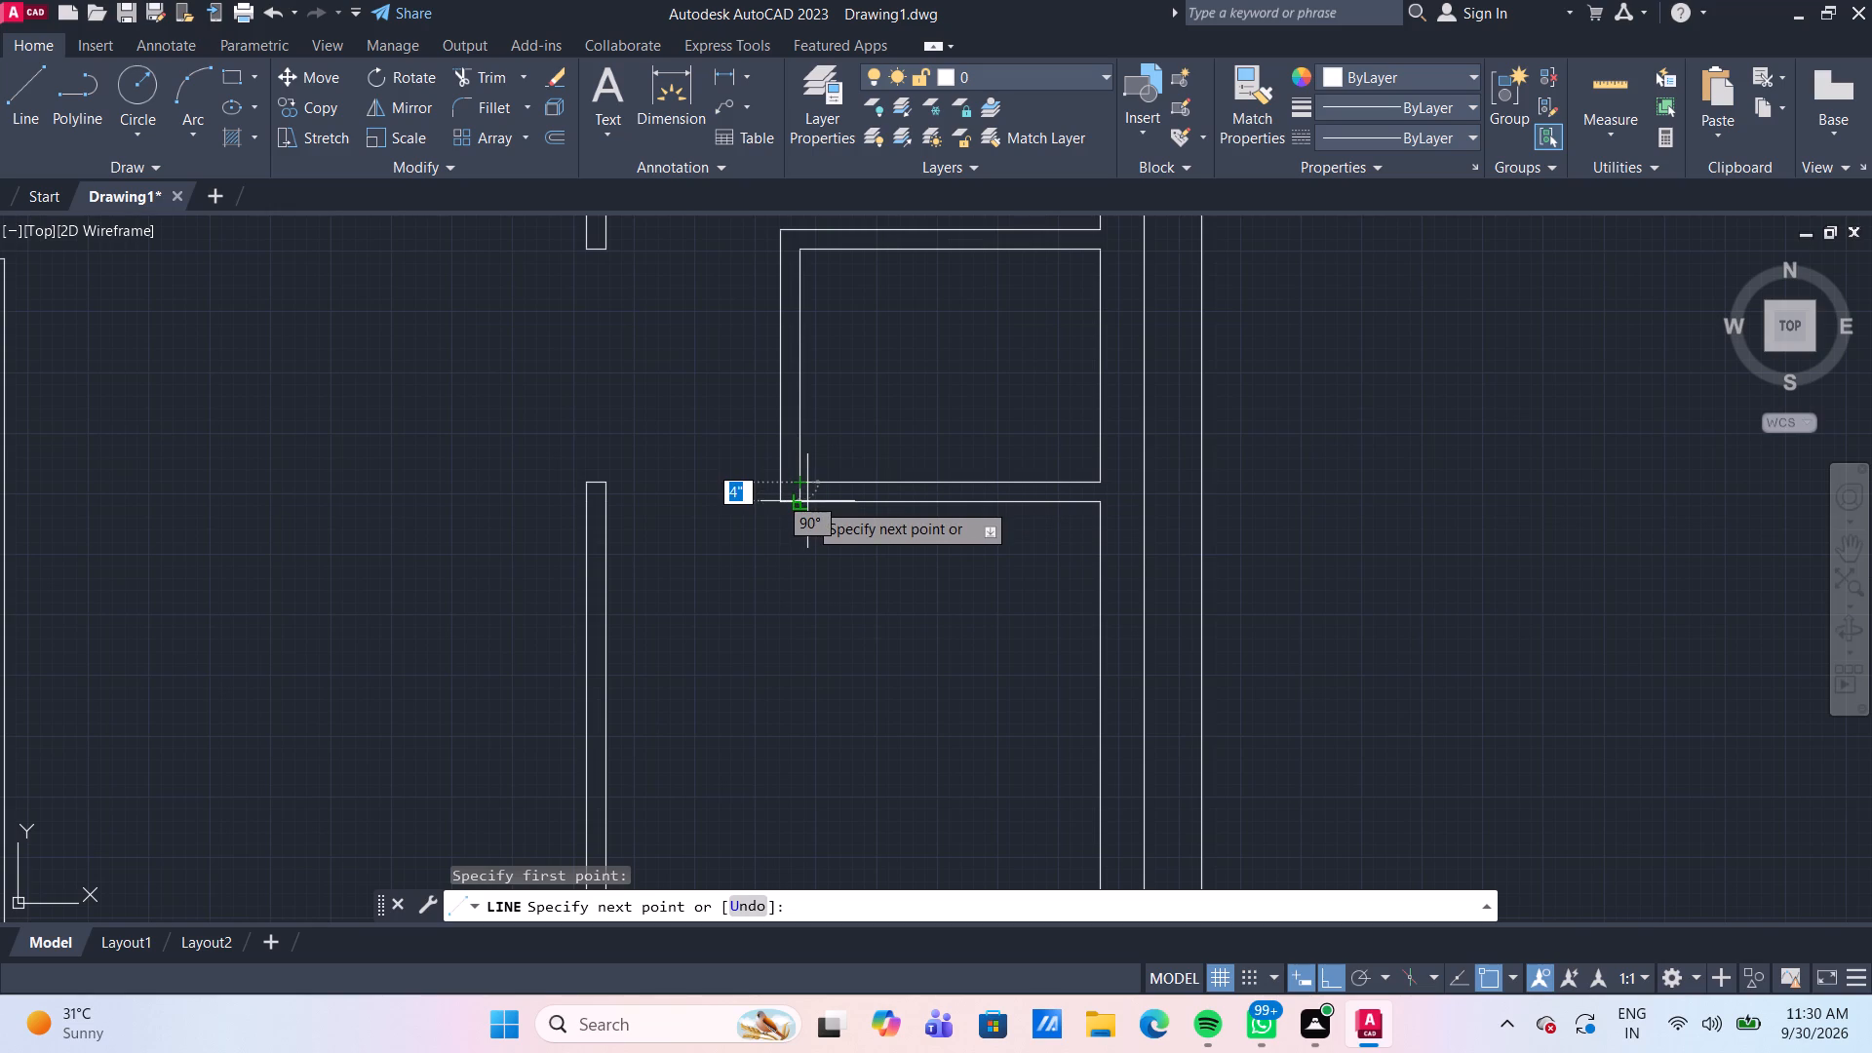
left_click(800, 503)
key("Return")
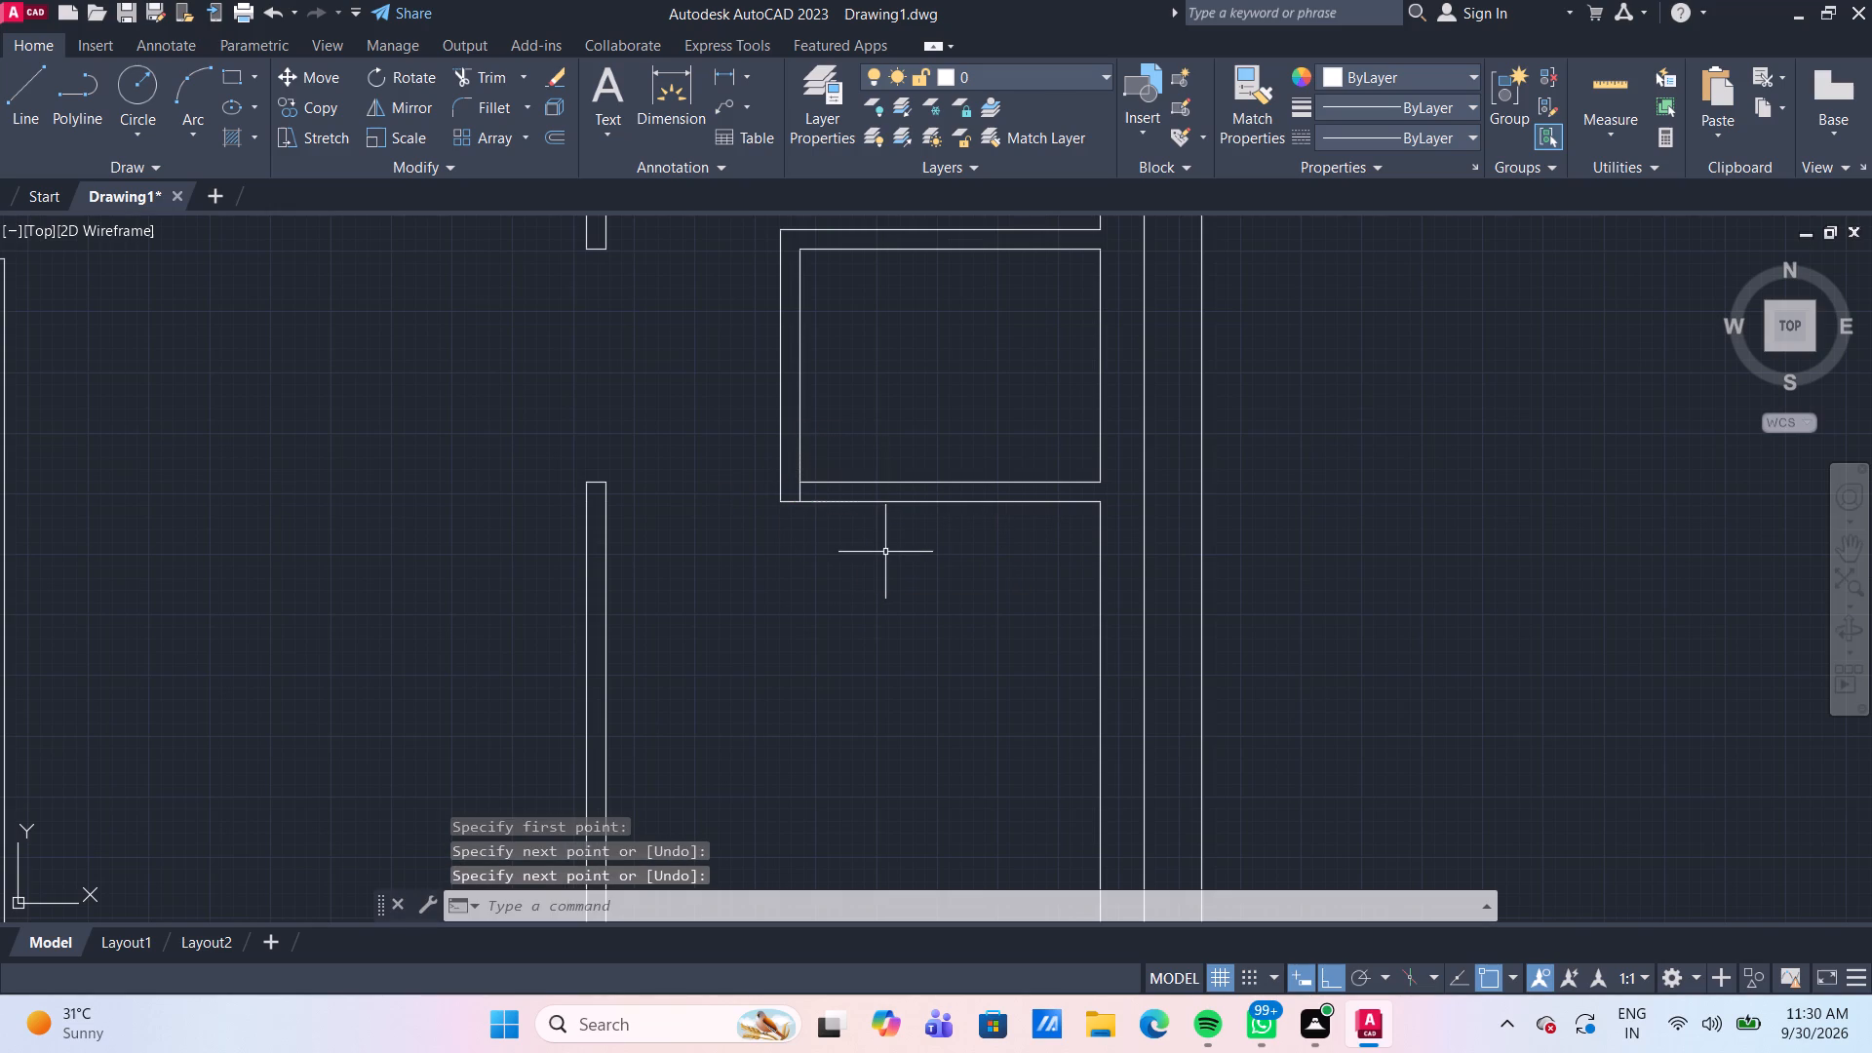
Offset the short line 2'6" along the partition toward the outer wall to mark the other doorway jamb.
key("o")
key("Return")
key("Return")
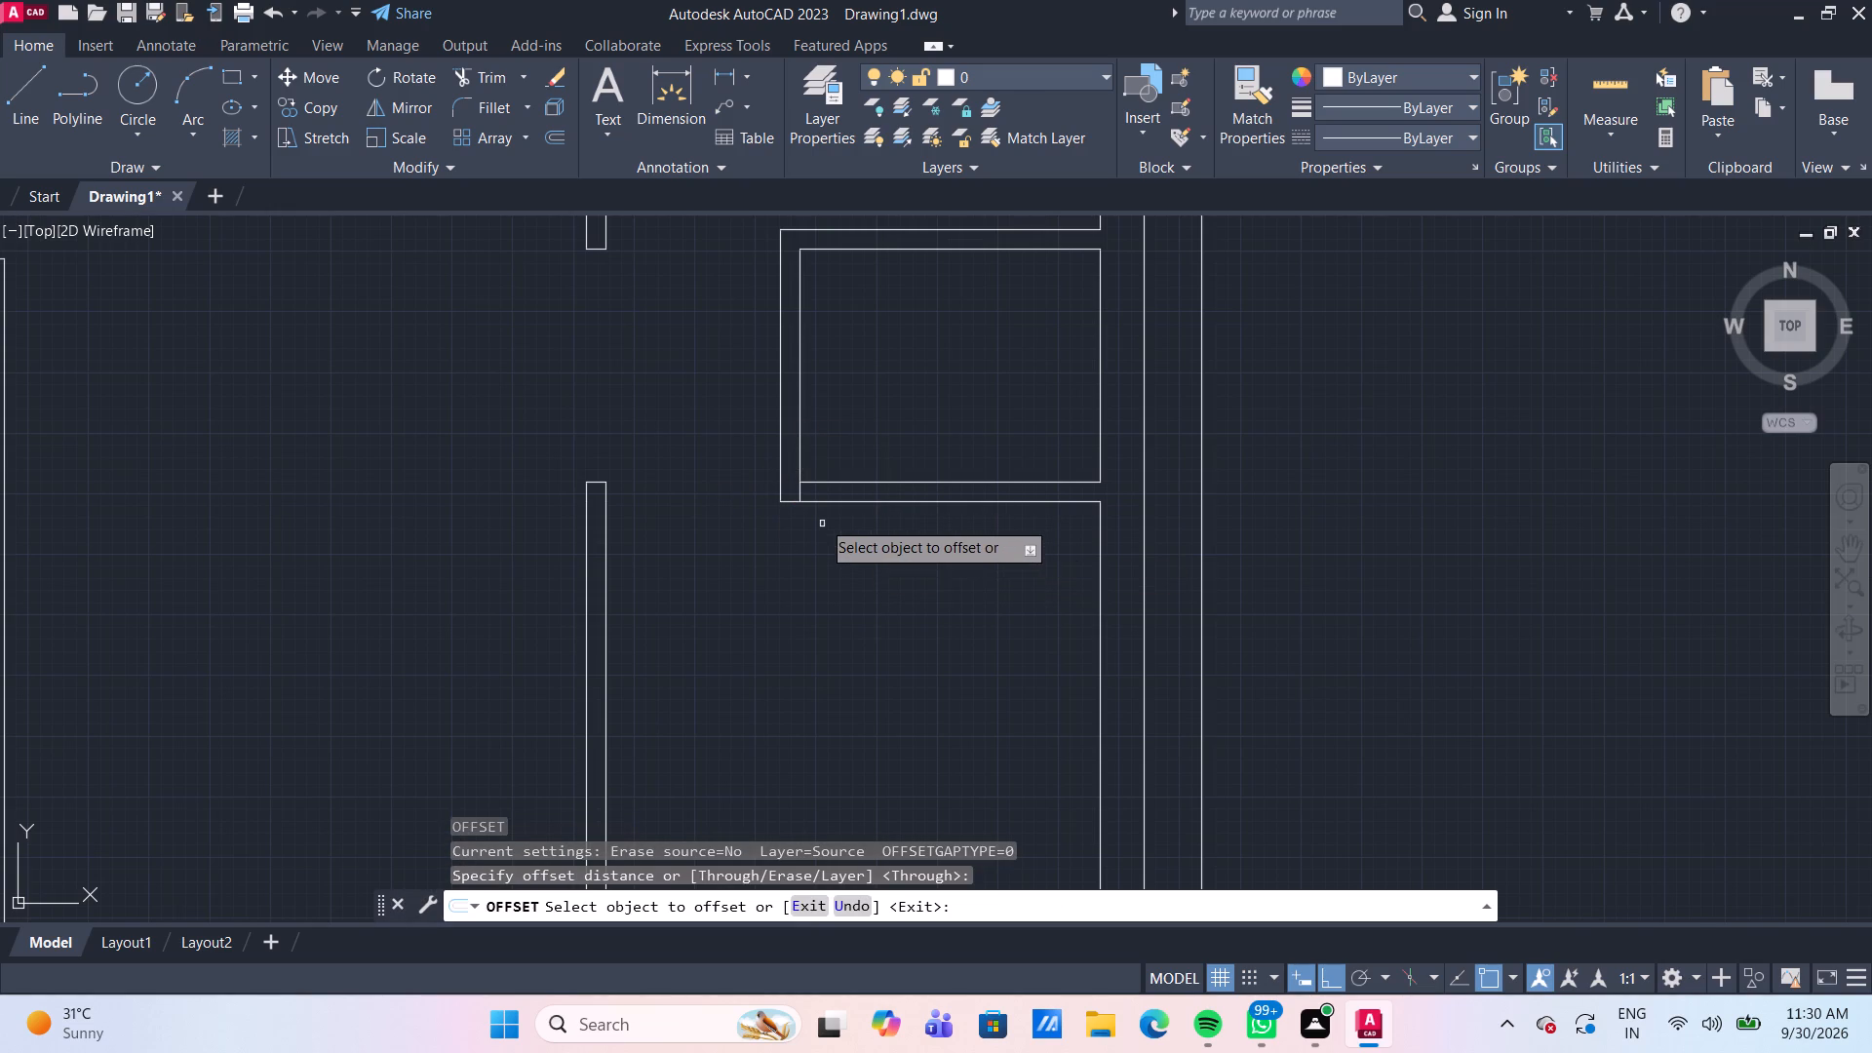
left_click(800, 494)
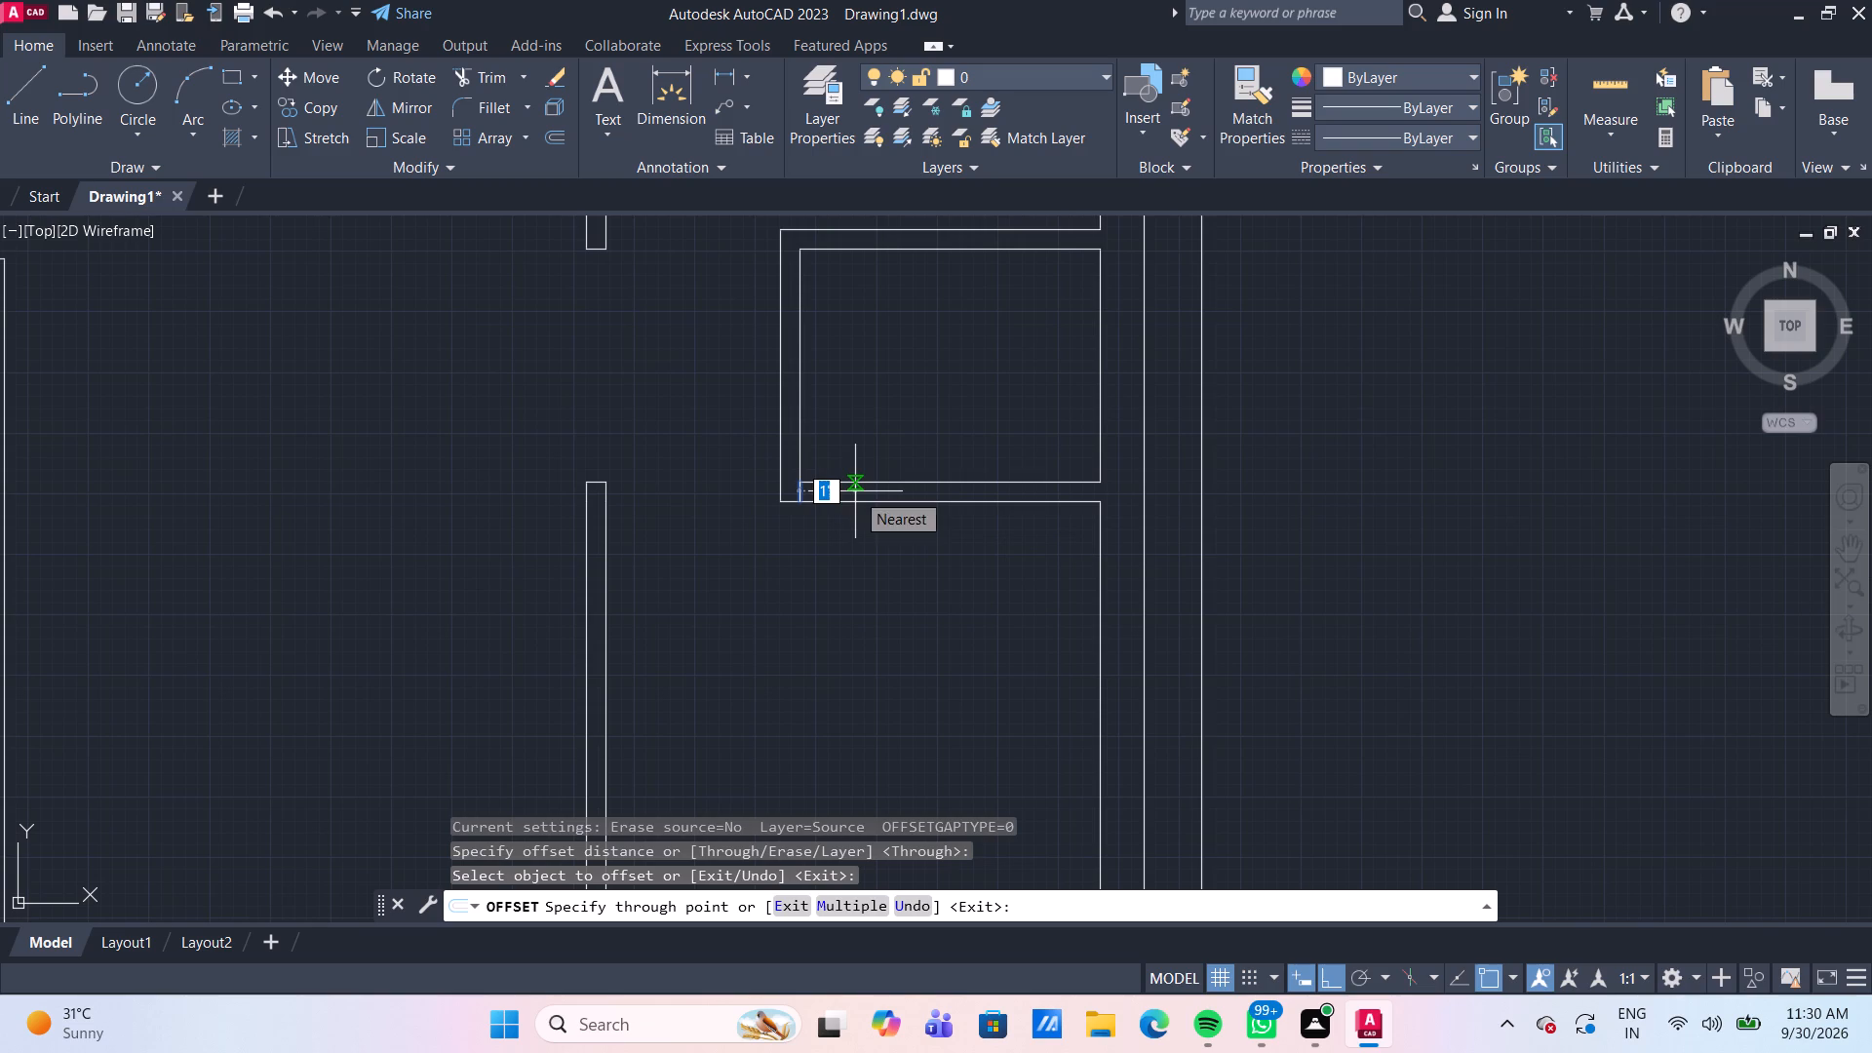
type("2'6\"")
key("Return")
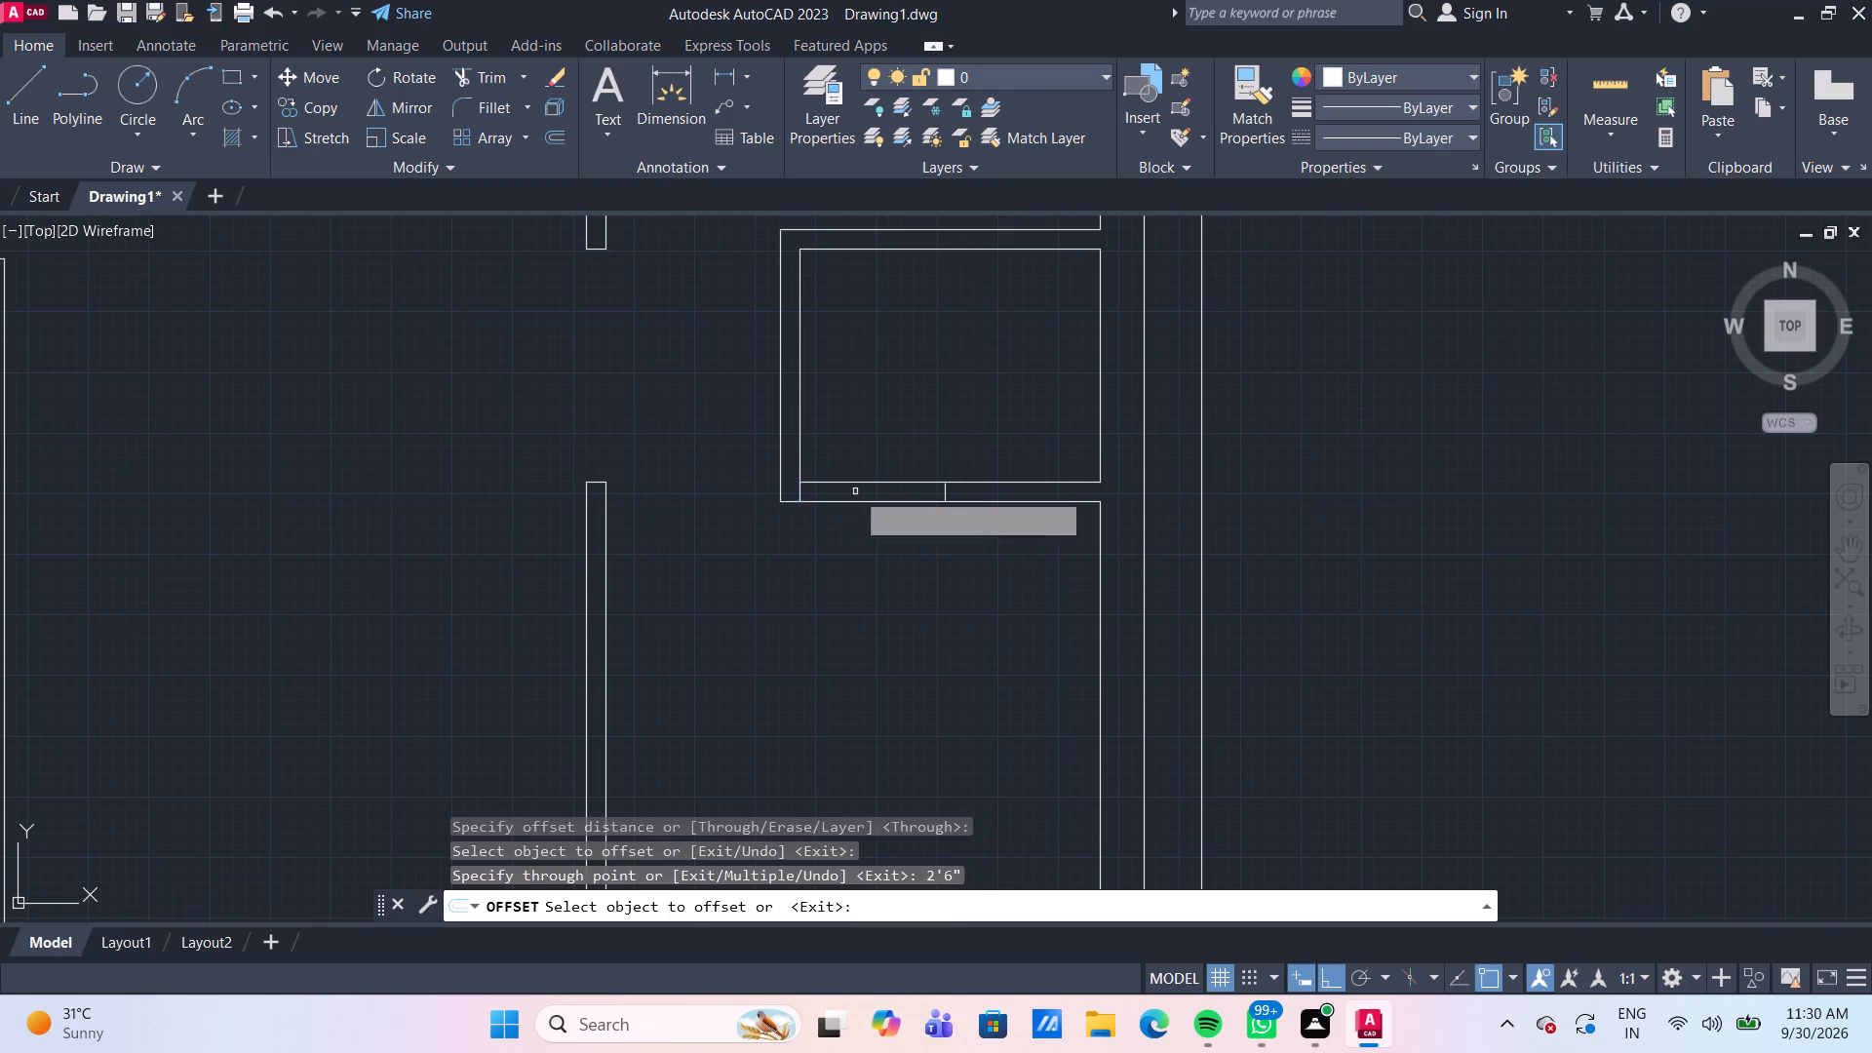
key("Escape")
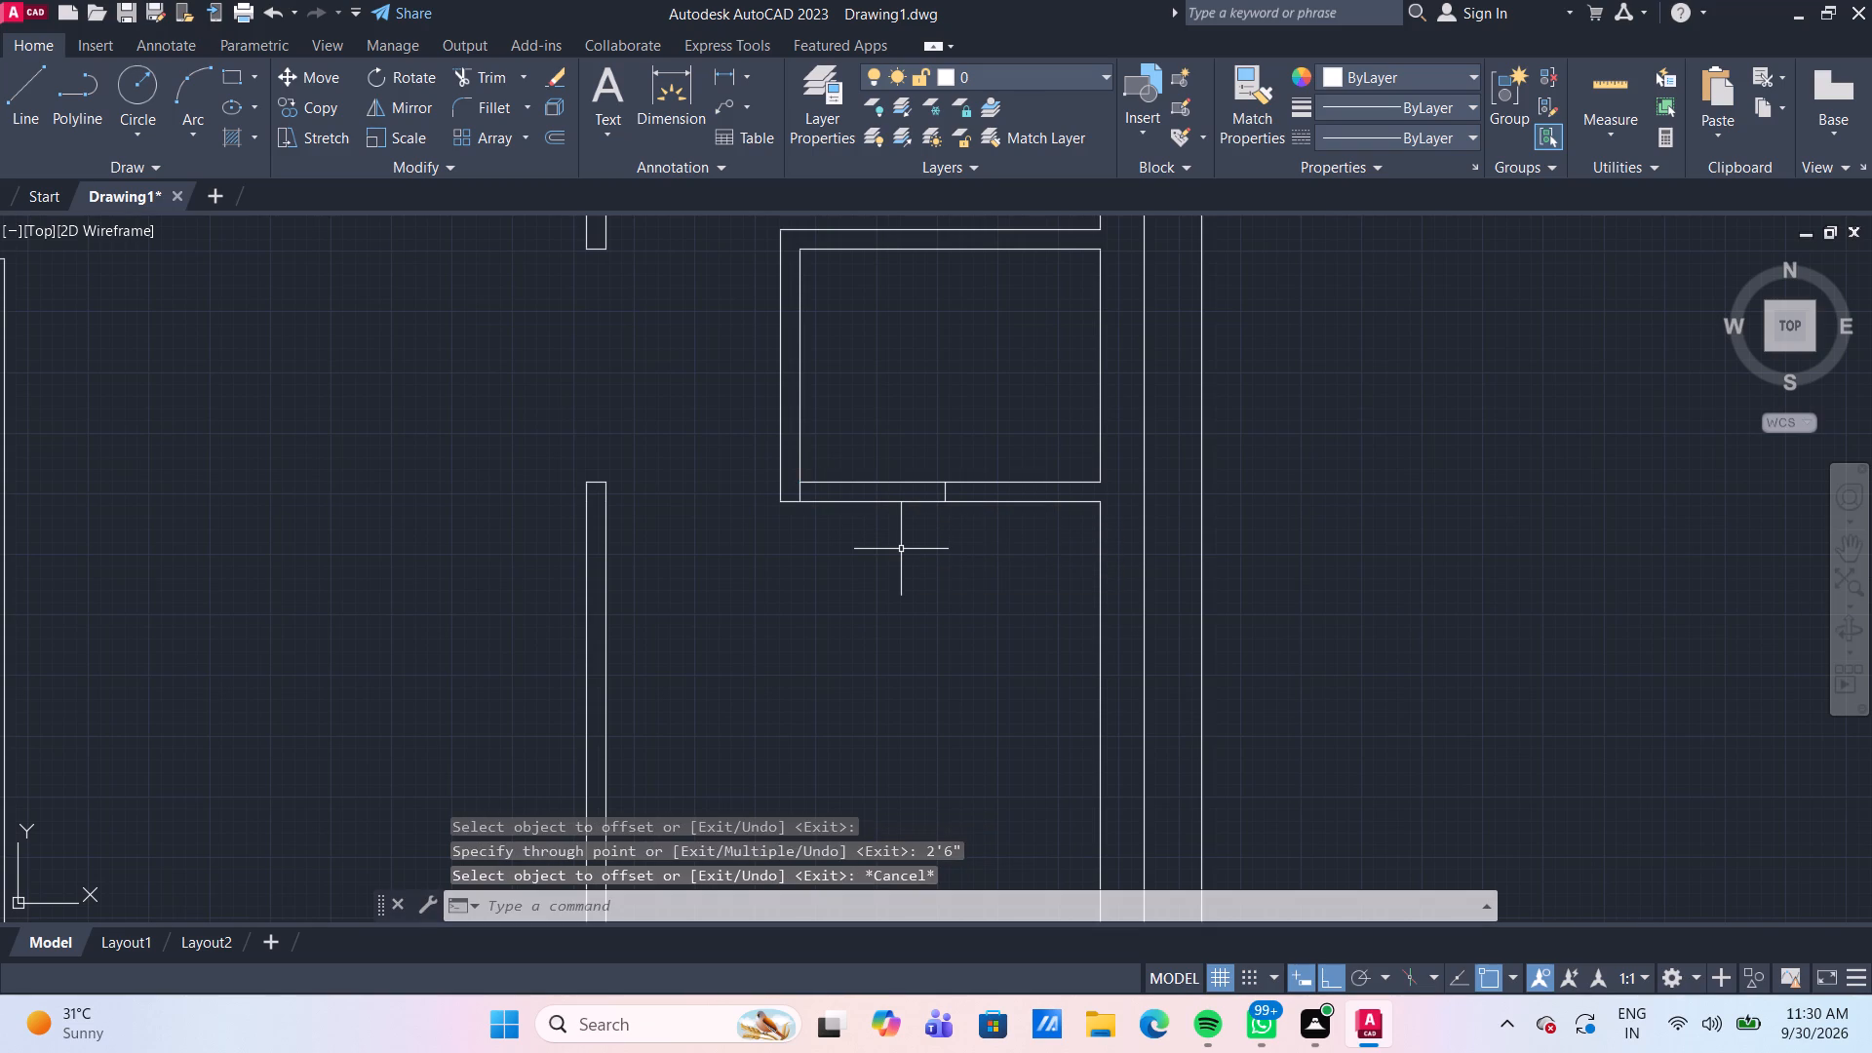
Trim both partition lines between the two jambs to open the small enclosed room's 2'6" doorway.
type("TR")
key("Return")
left_click(901, 549)
left_click(868, 447)
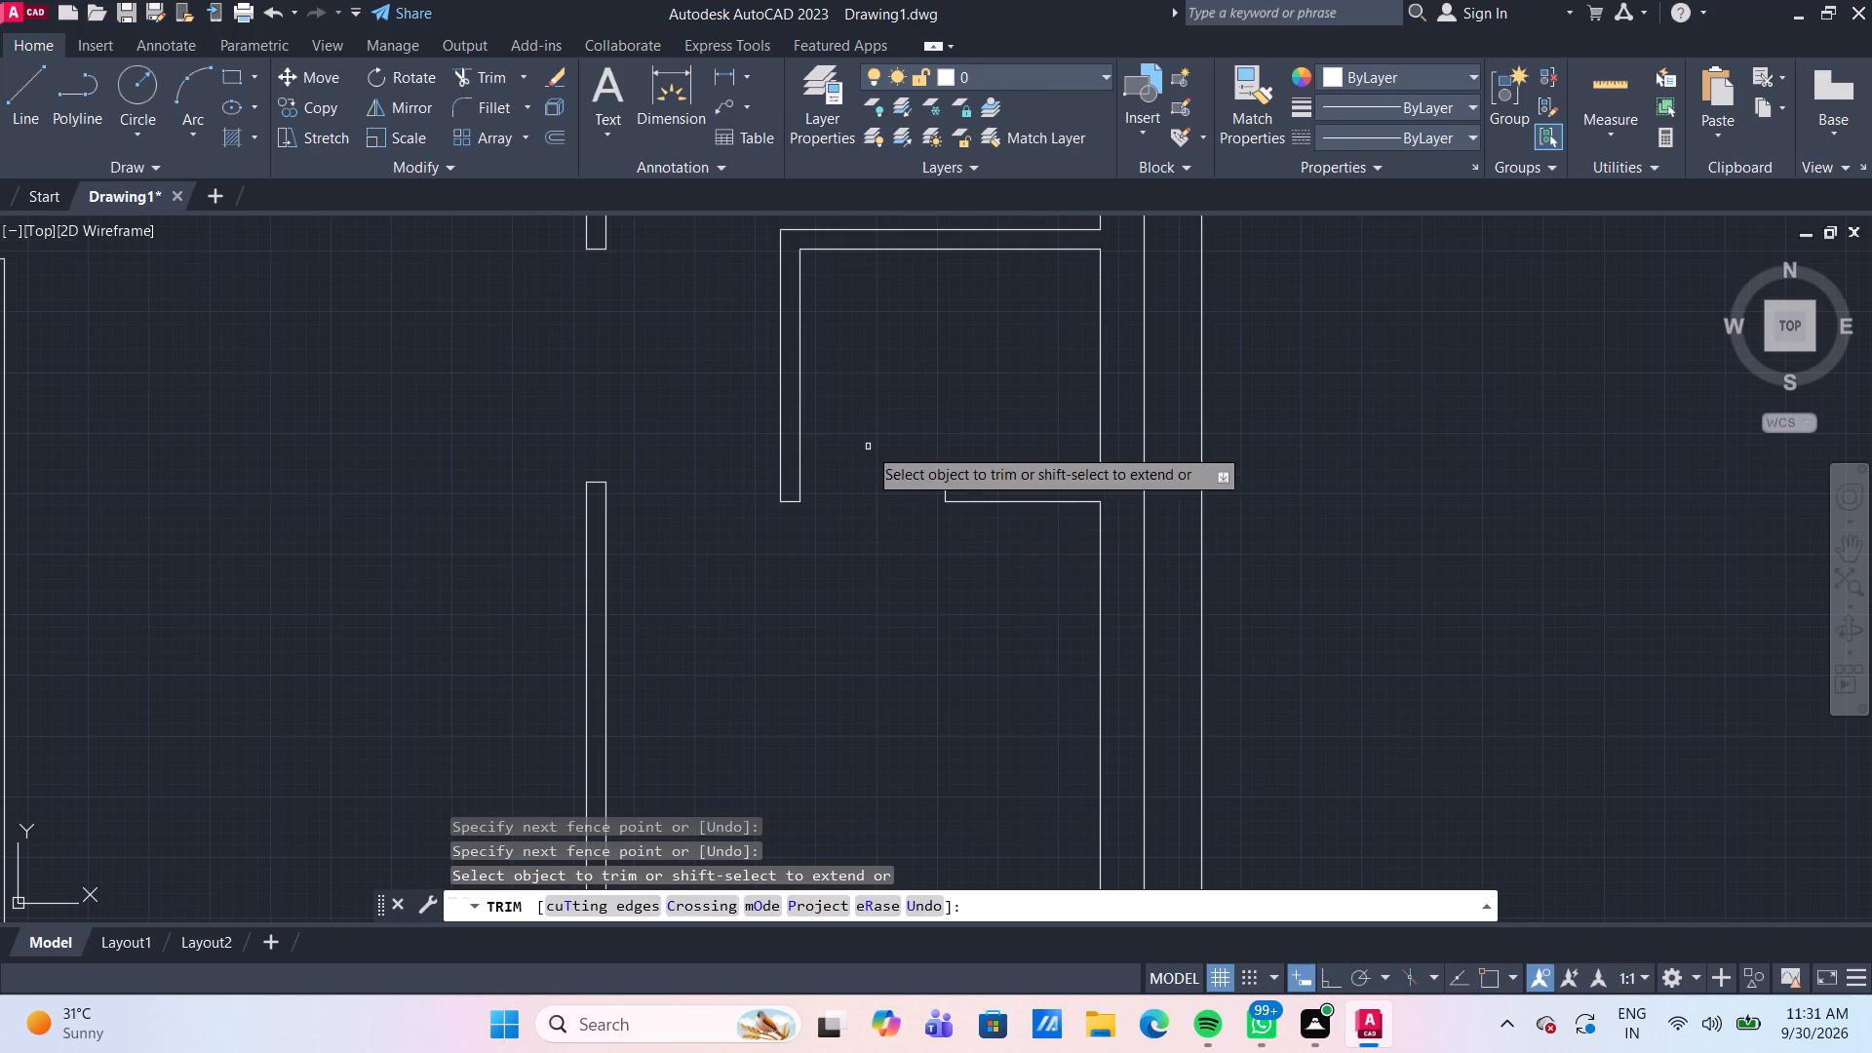
Offset the narrow top room's lower inner wall line 2'6" upward, into the room.
scroll(884, 578, "down", 1)
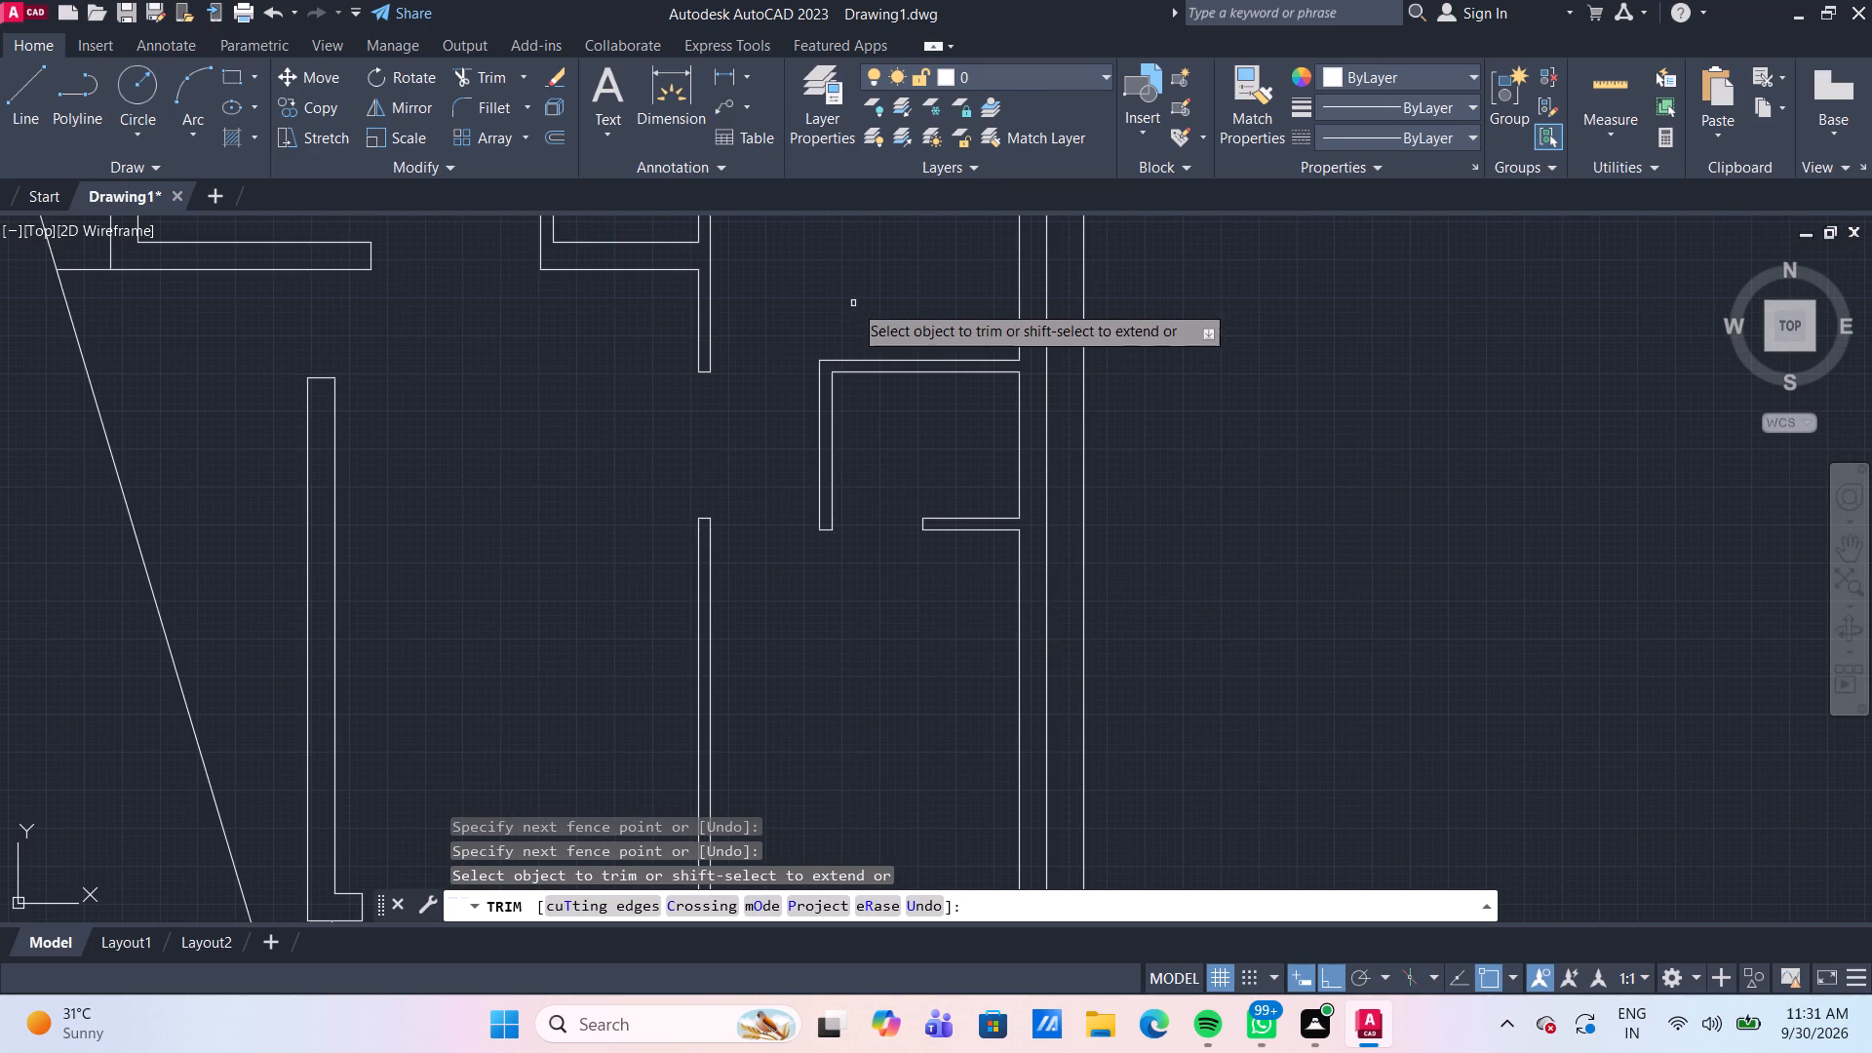
middle_click_drag(852, 303, 864, 567)
scroll(864, 567, "down", 1)
middle_click_drag(853, 498, 867, 503)
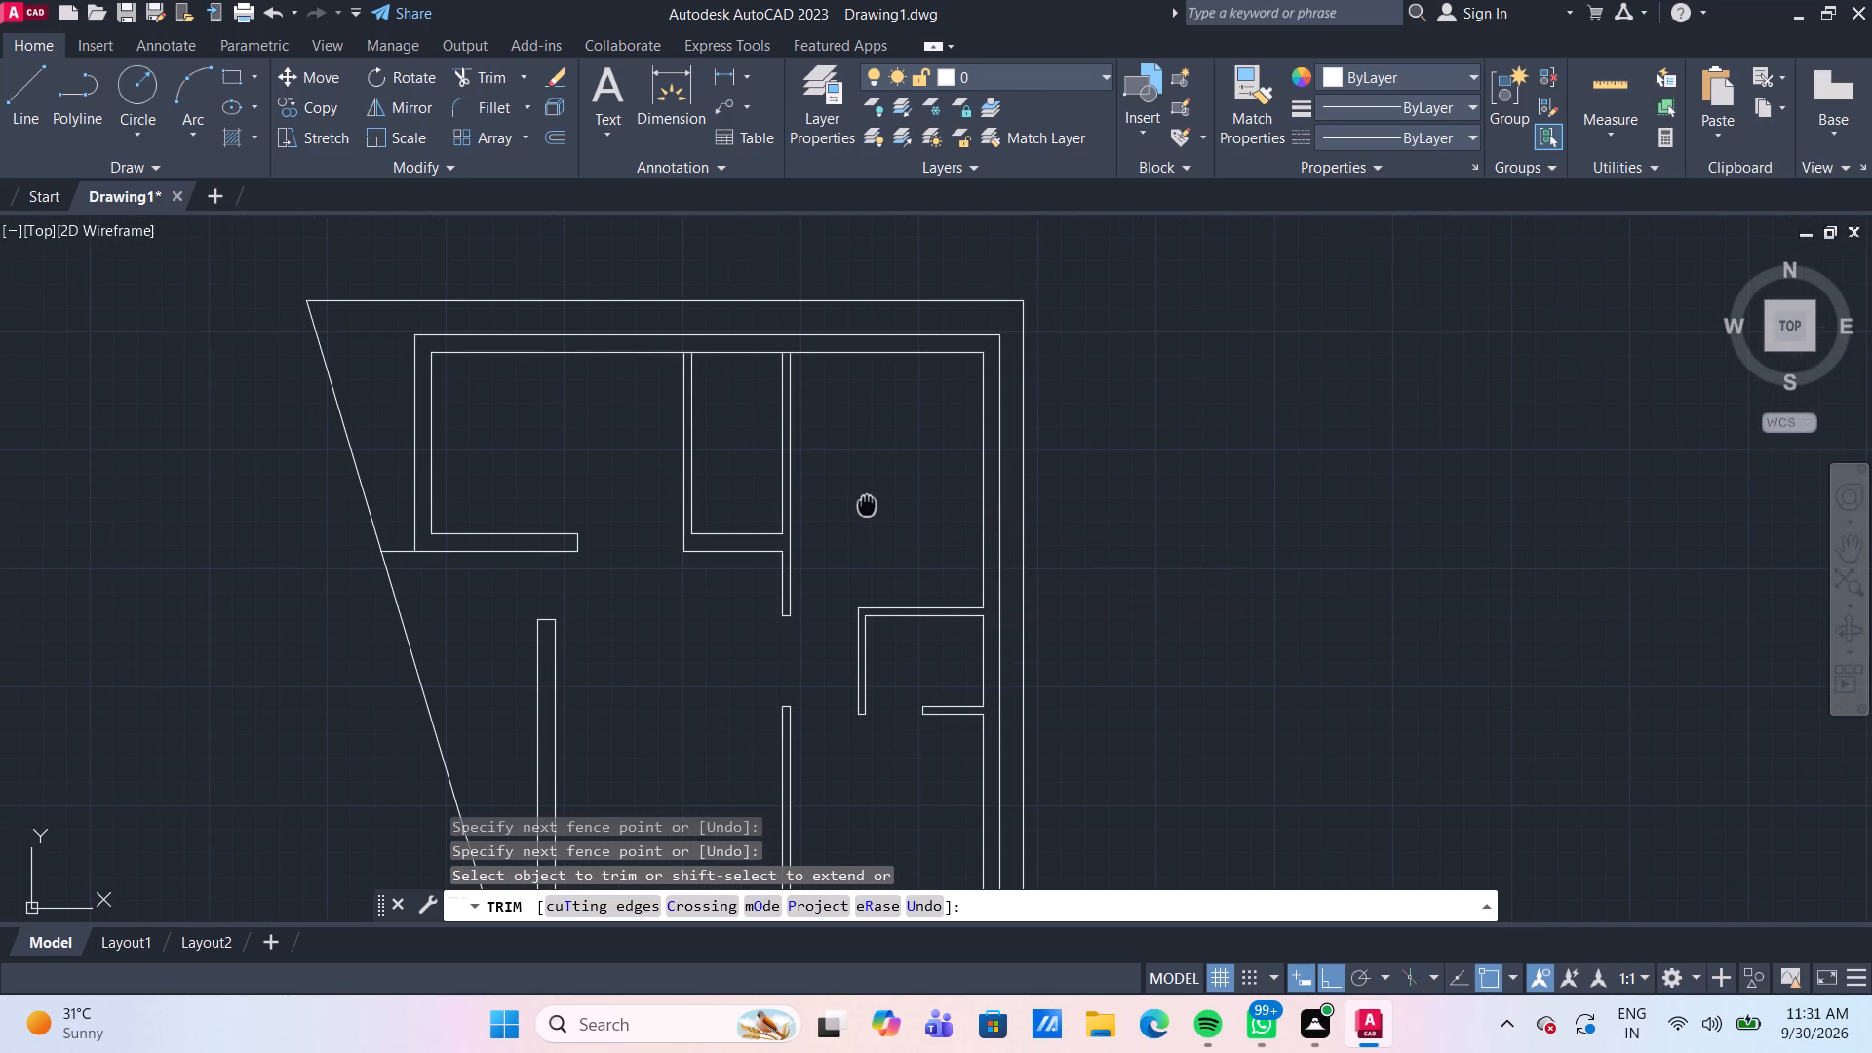
middle_click_drag(867, 503, 883, 510)
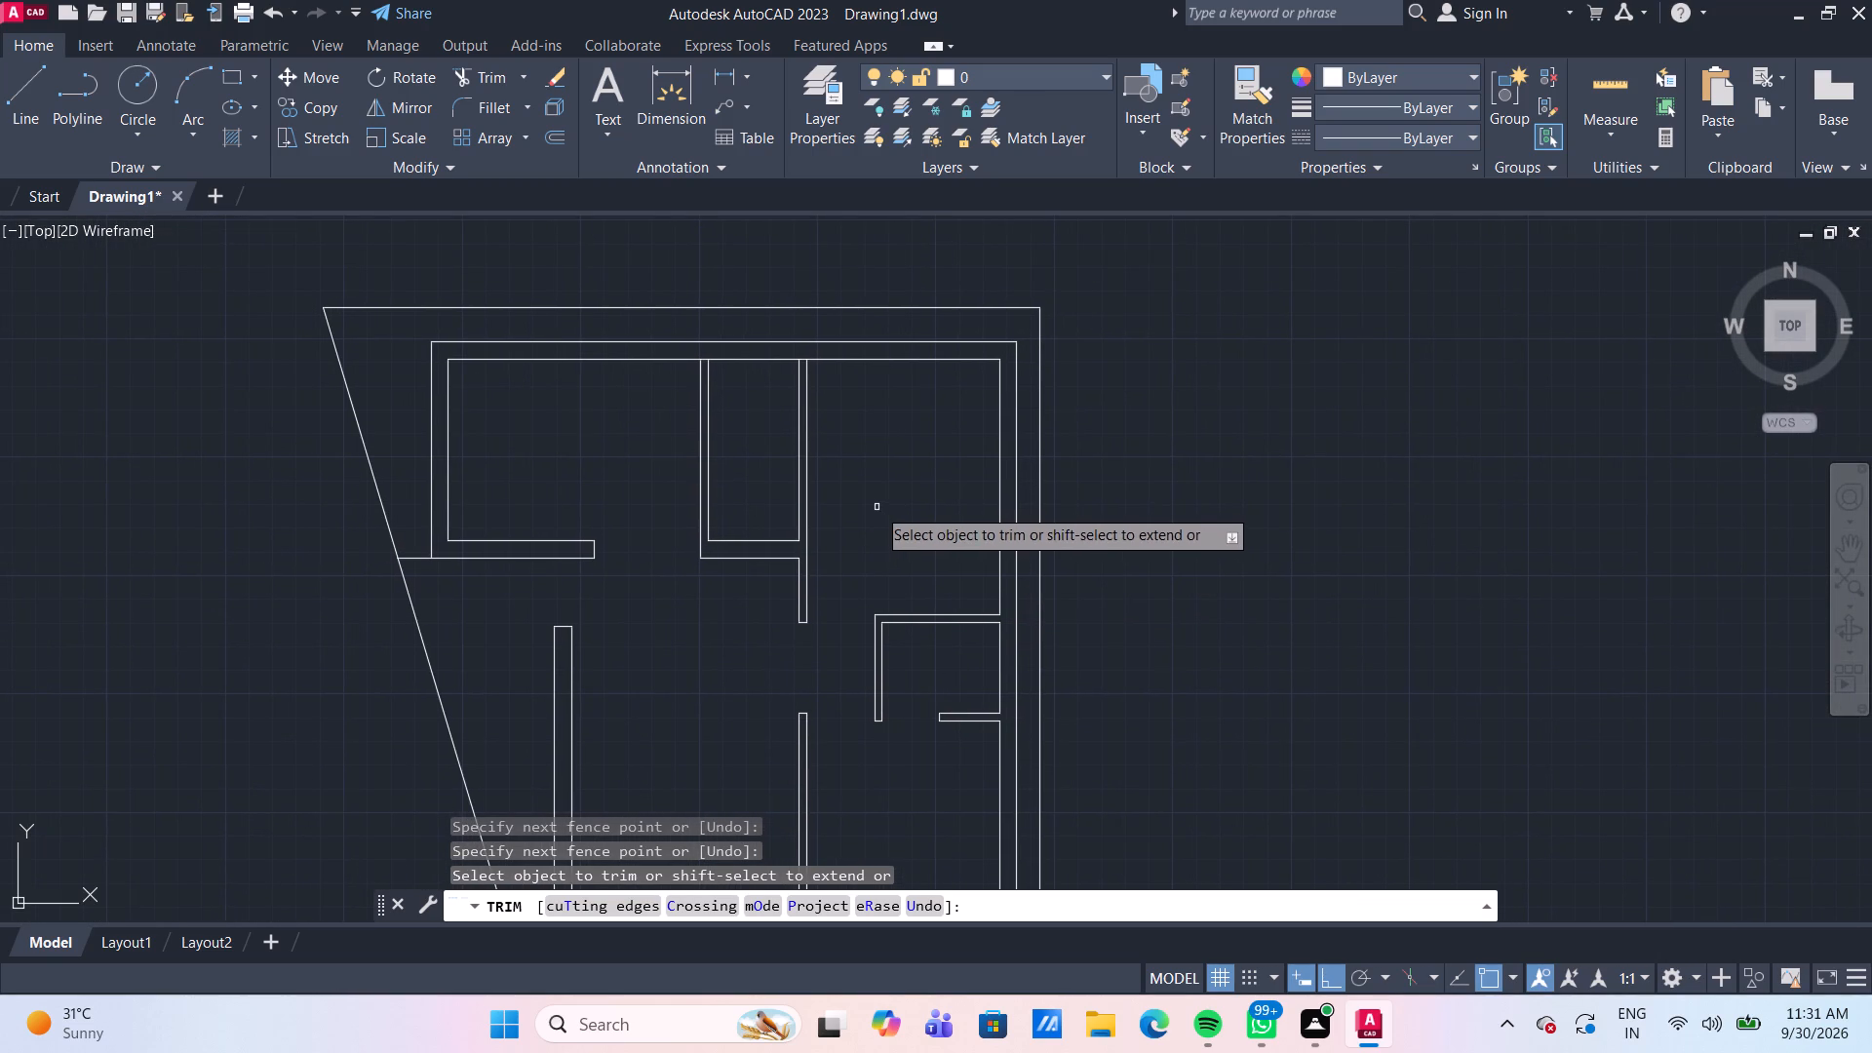
scroll(761, 528, "up", 1)
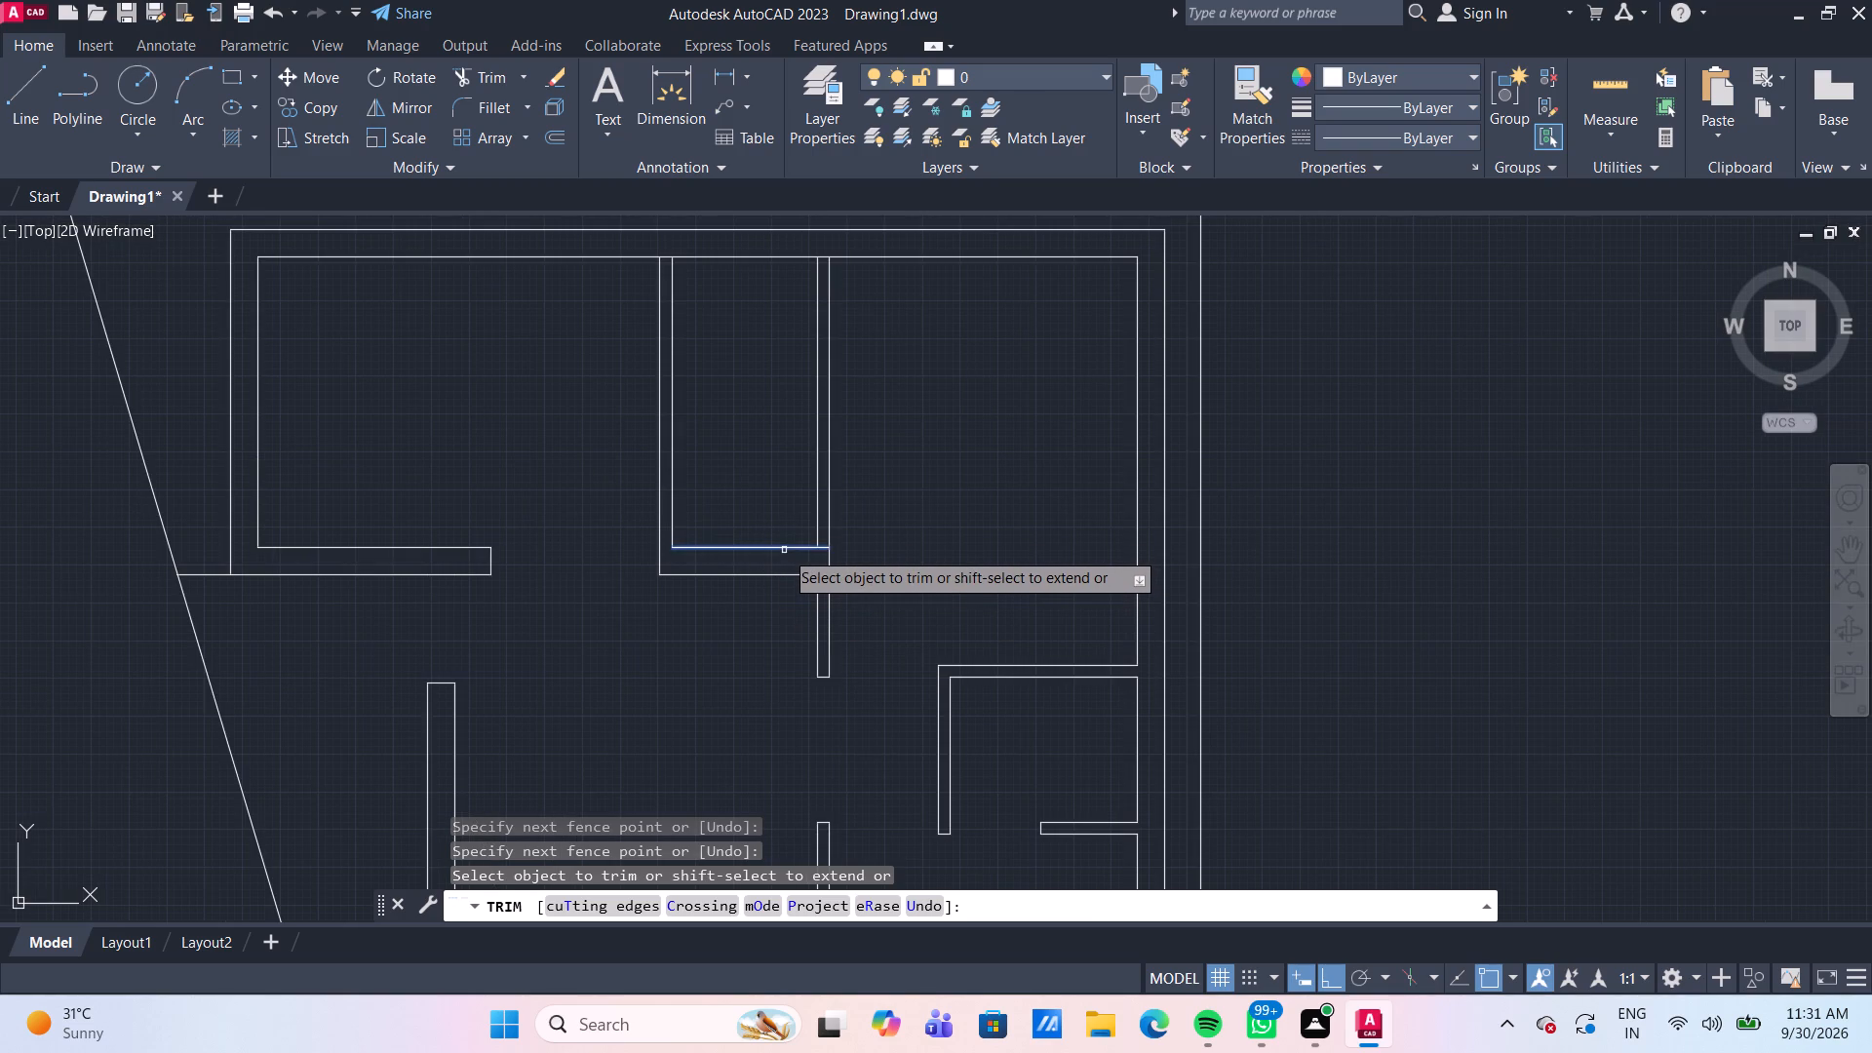
left_click(782, 548, "shift")
key("Escape")
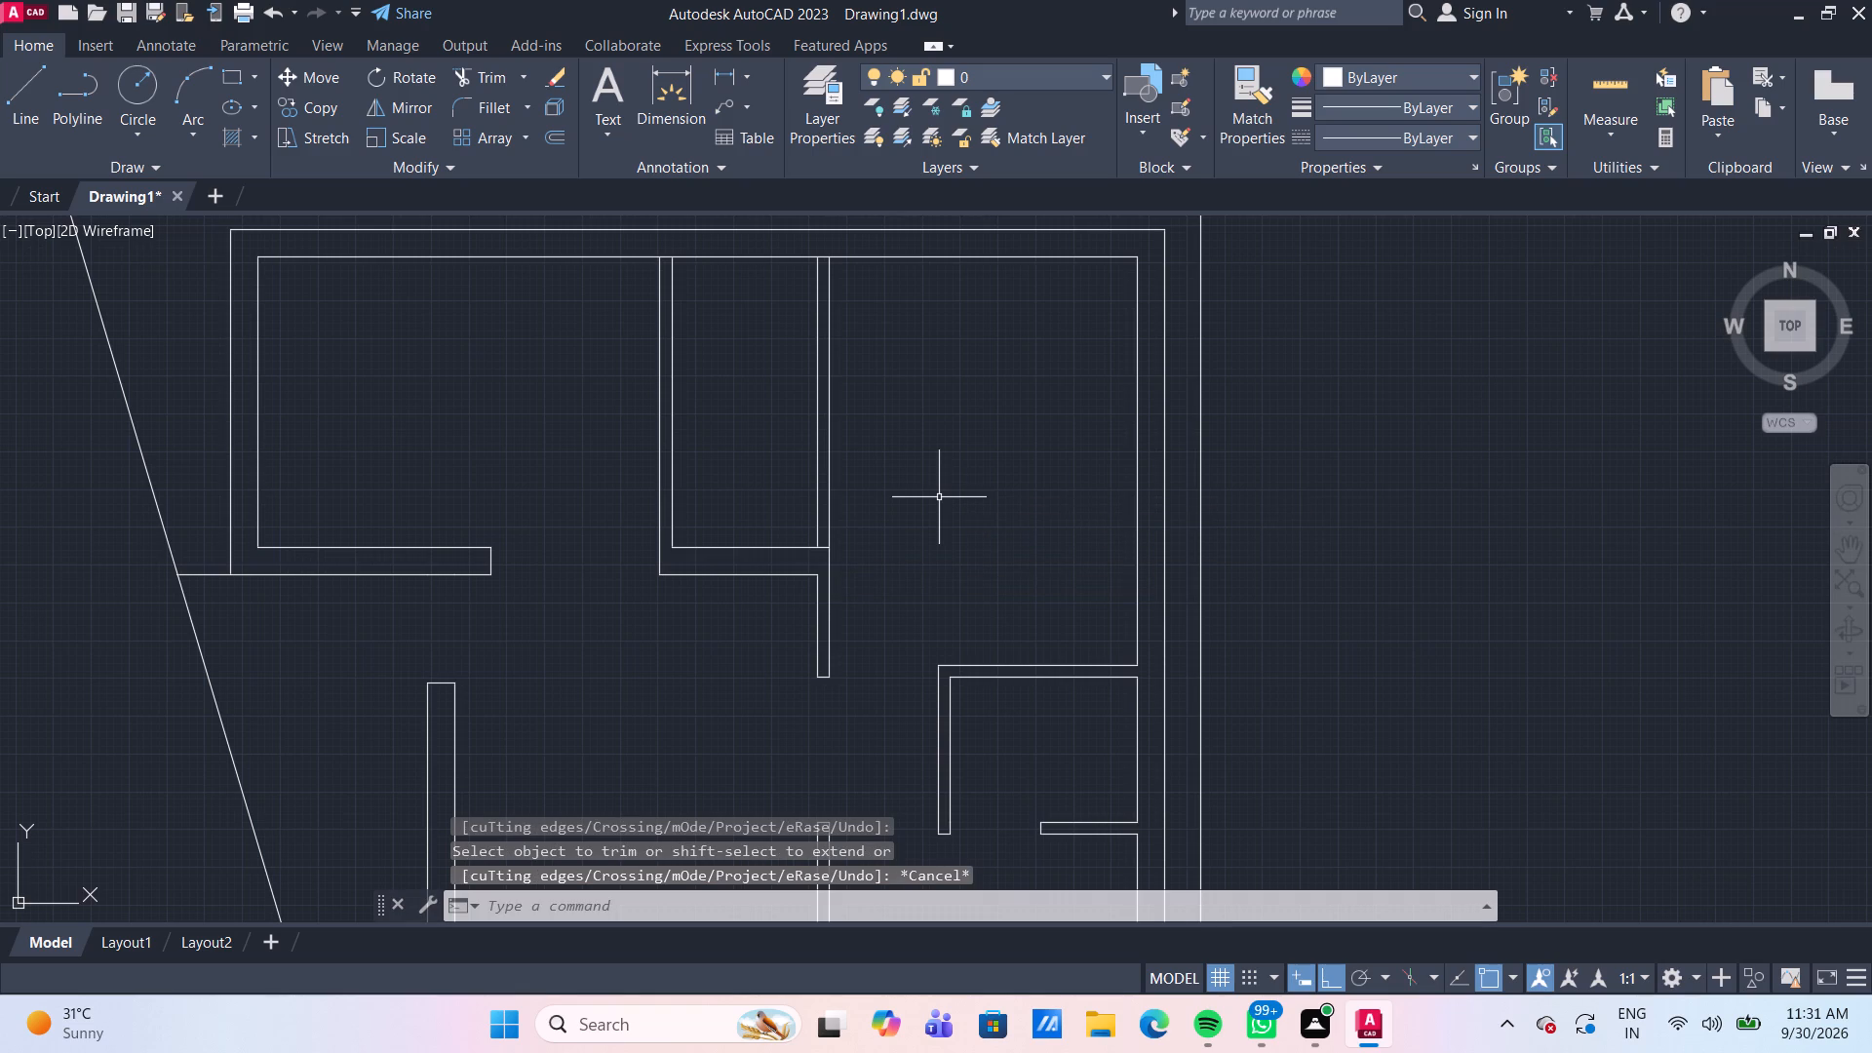
key("o")
key("Return")
key("Return")
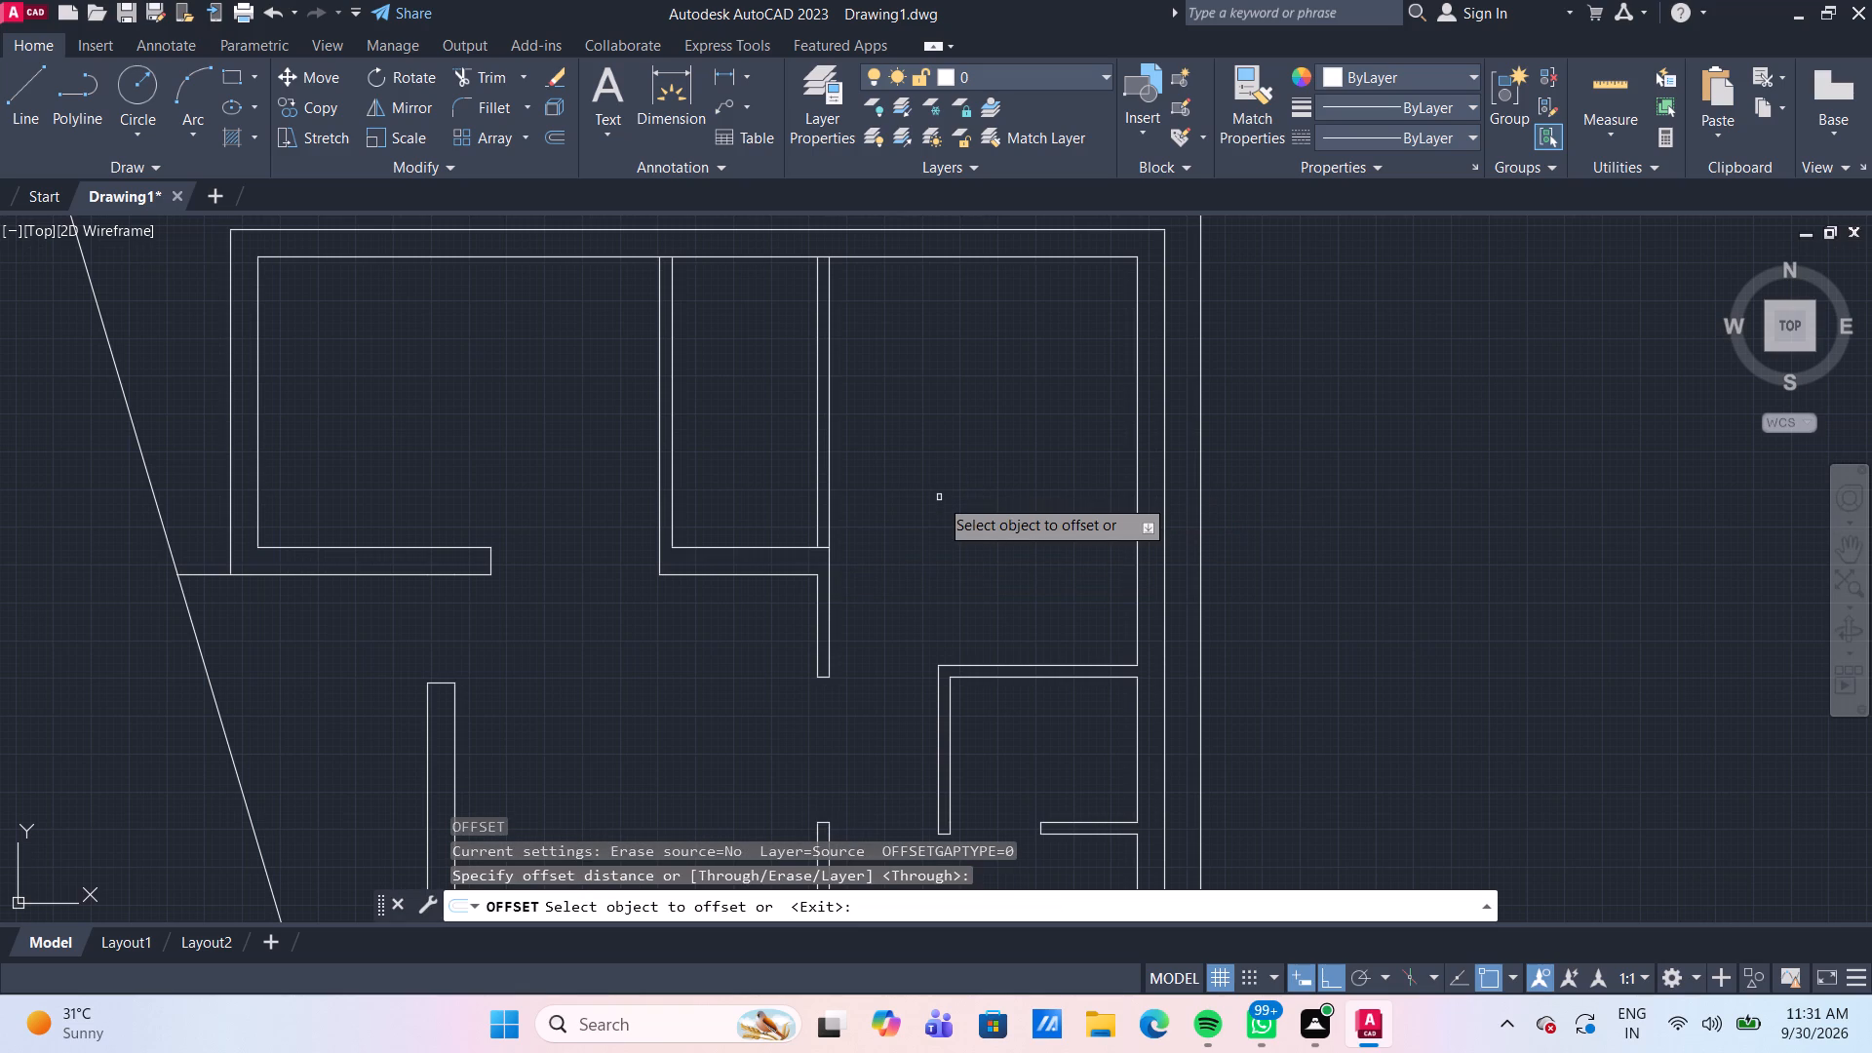
left_click(798, 549)
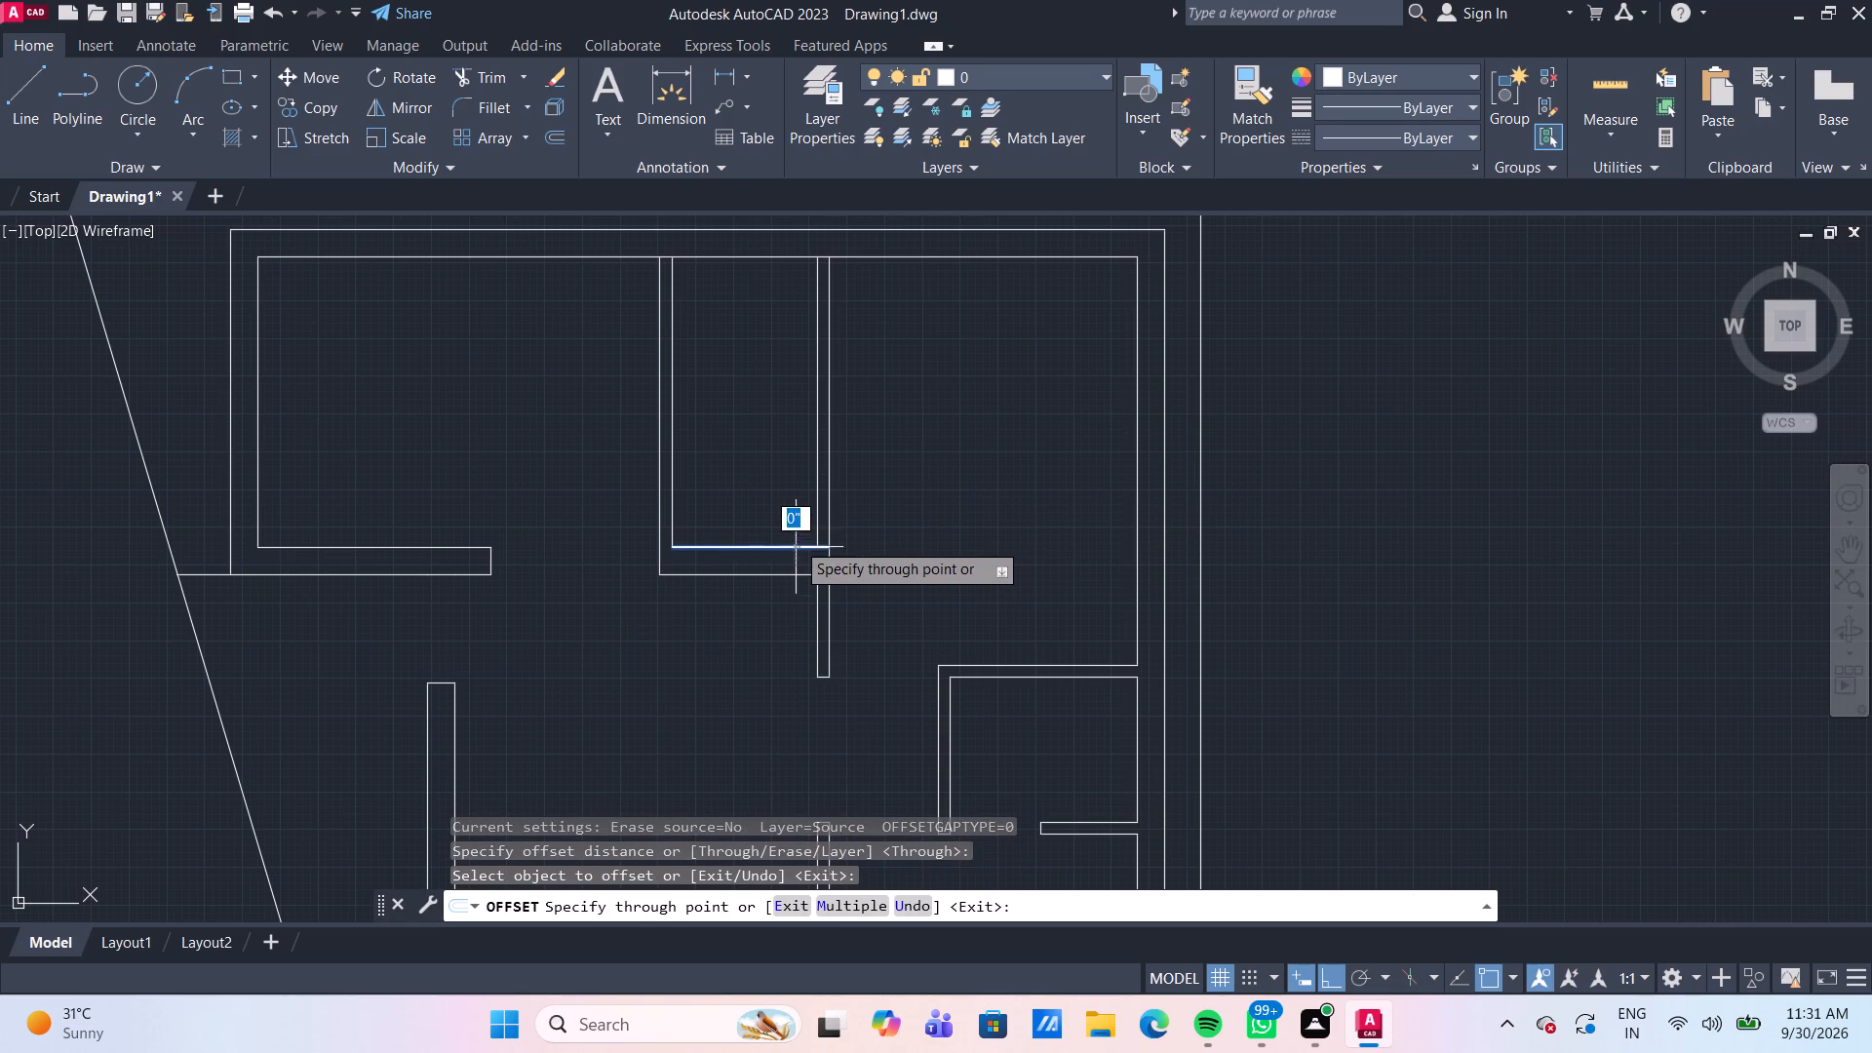
type("2'6\"")
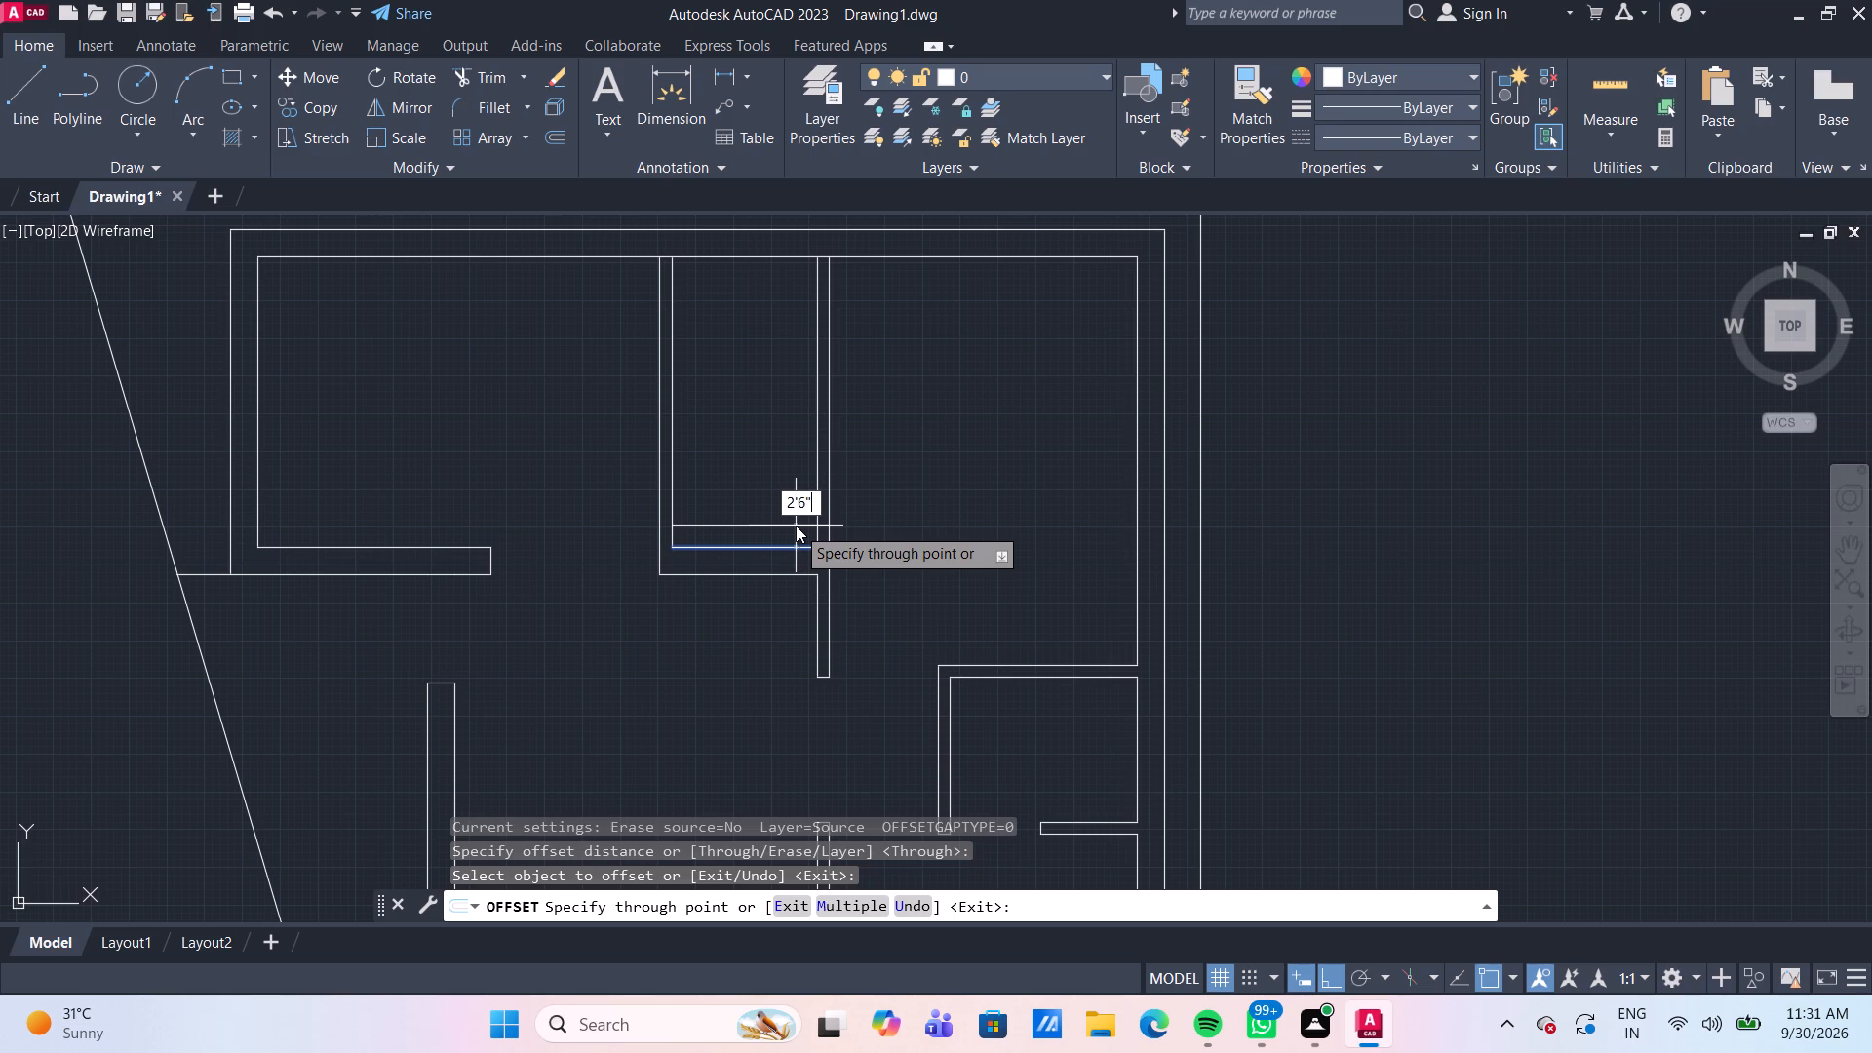
key("Return")
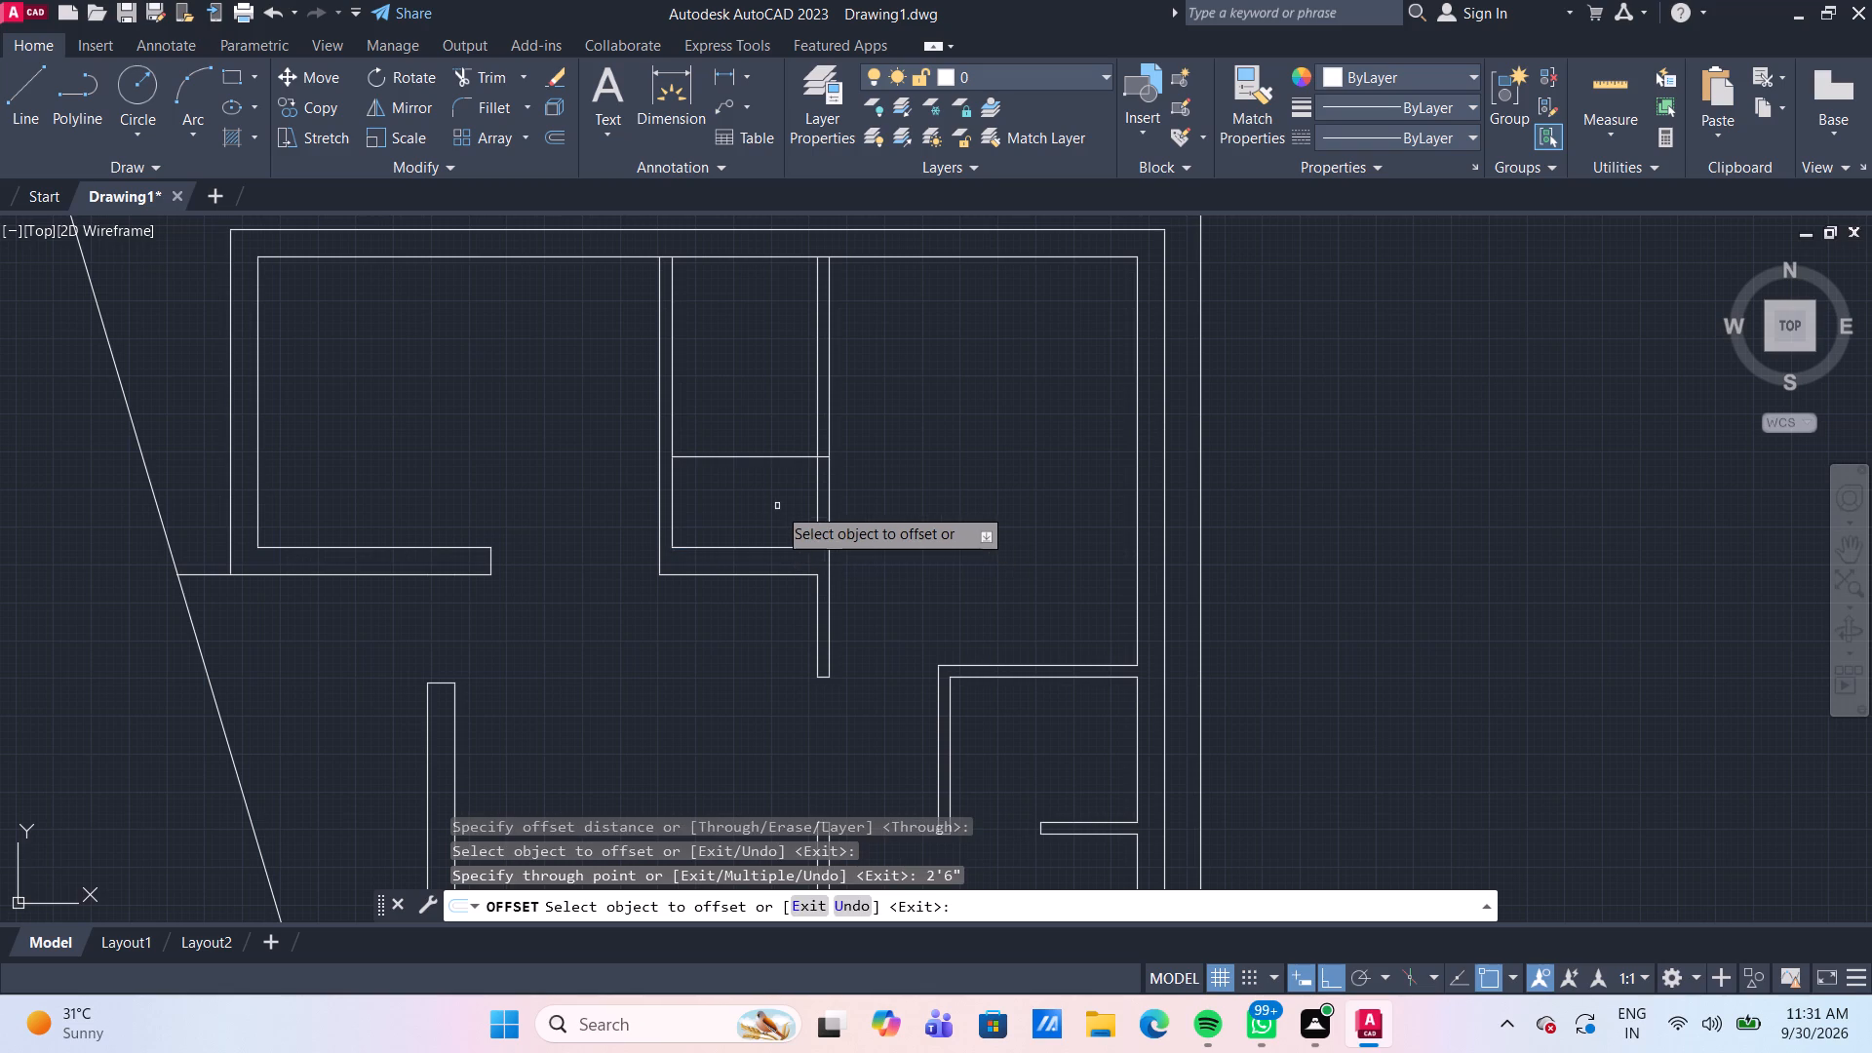
key("Escape")
Trim the offset line inside the narrow room and both partition lines below it to open a 2'6" doorway to the adjoining corner room.
type("TR")
key("Return")
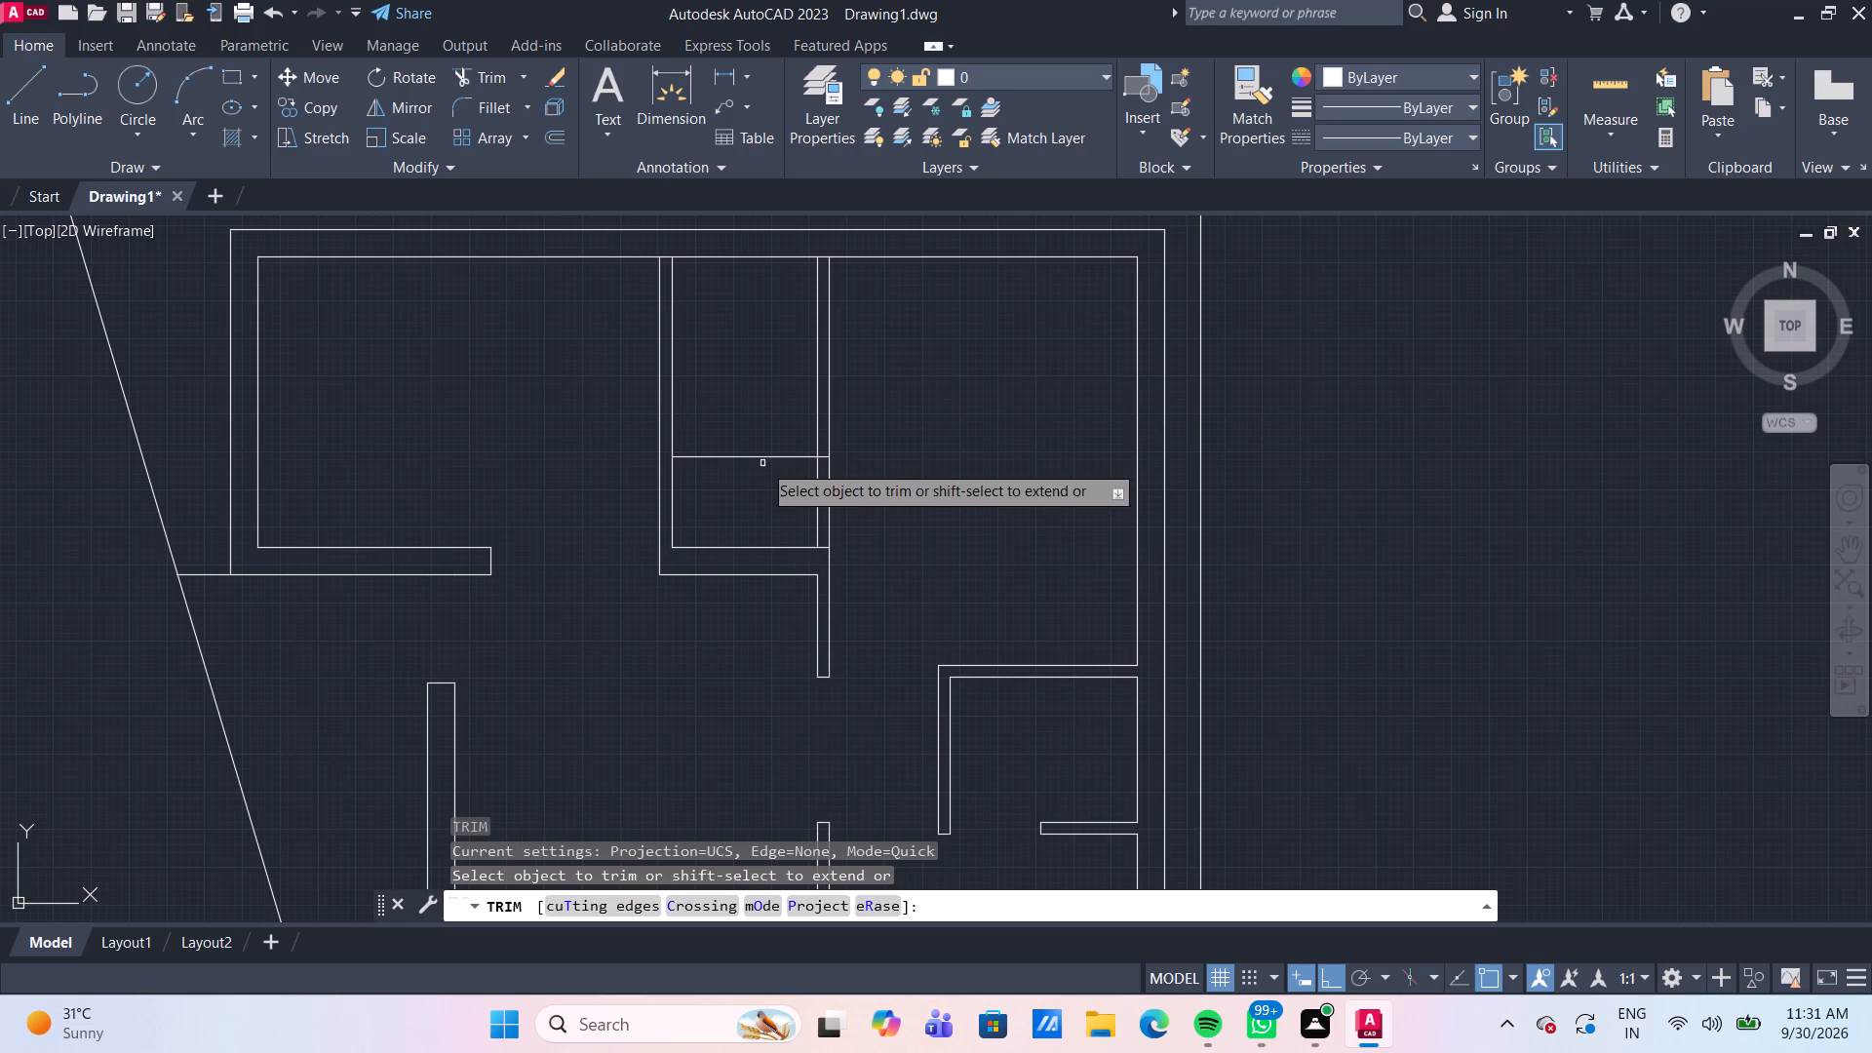
left_click(752, 455)
left_click(788, 495)
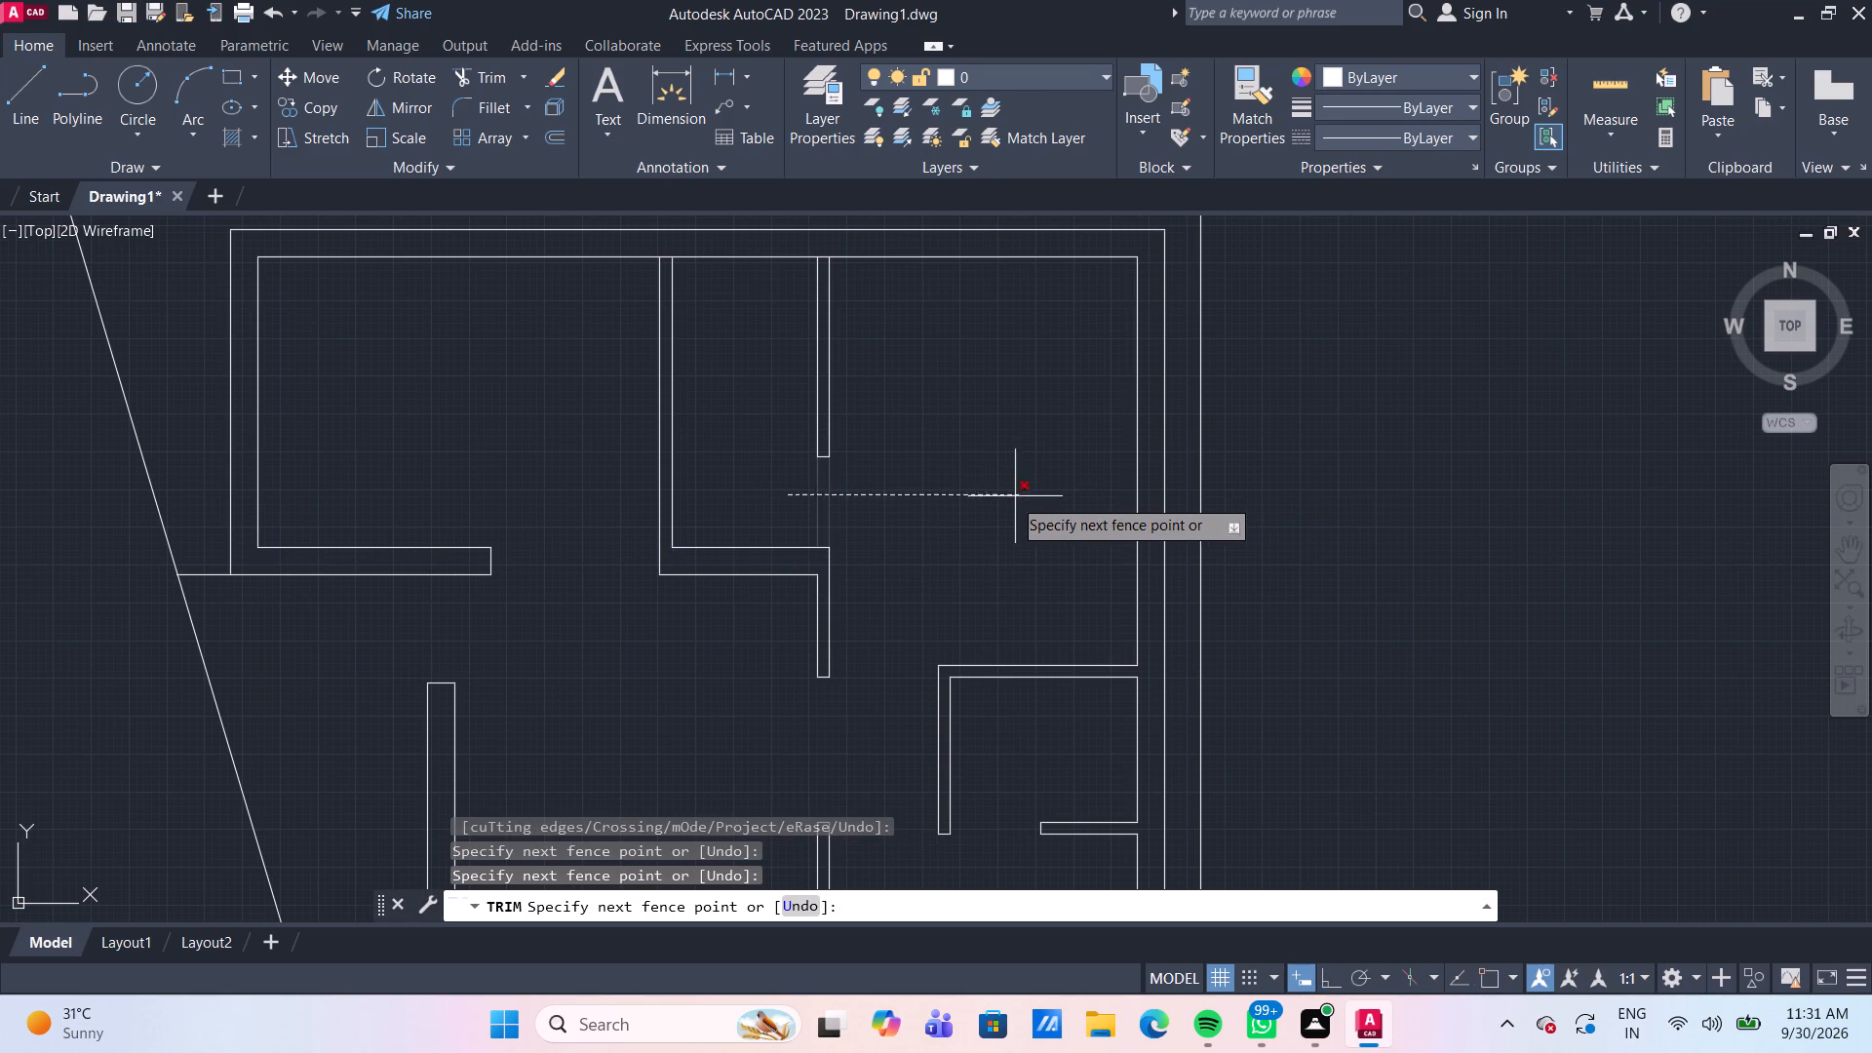
left_click(988, 505)
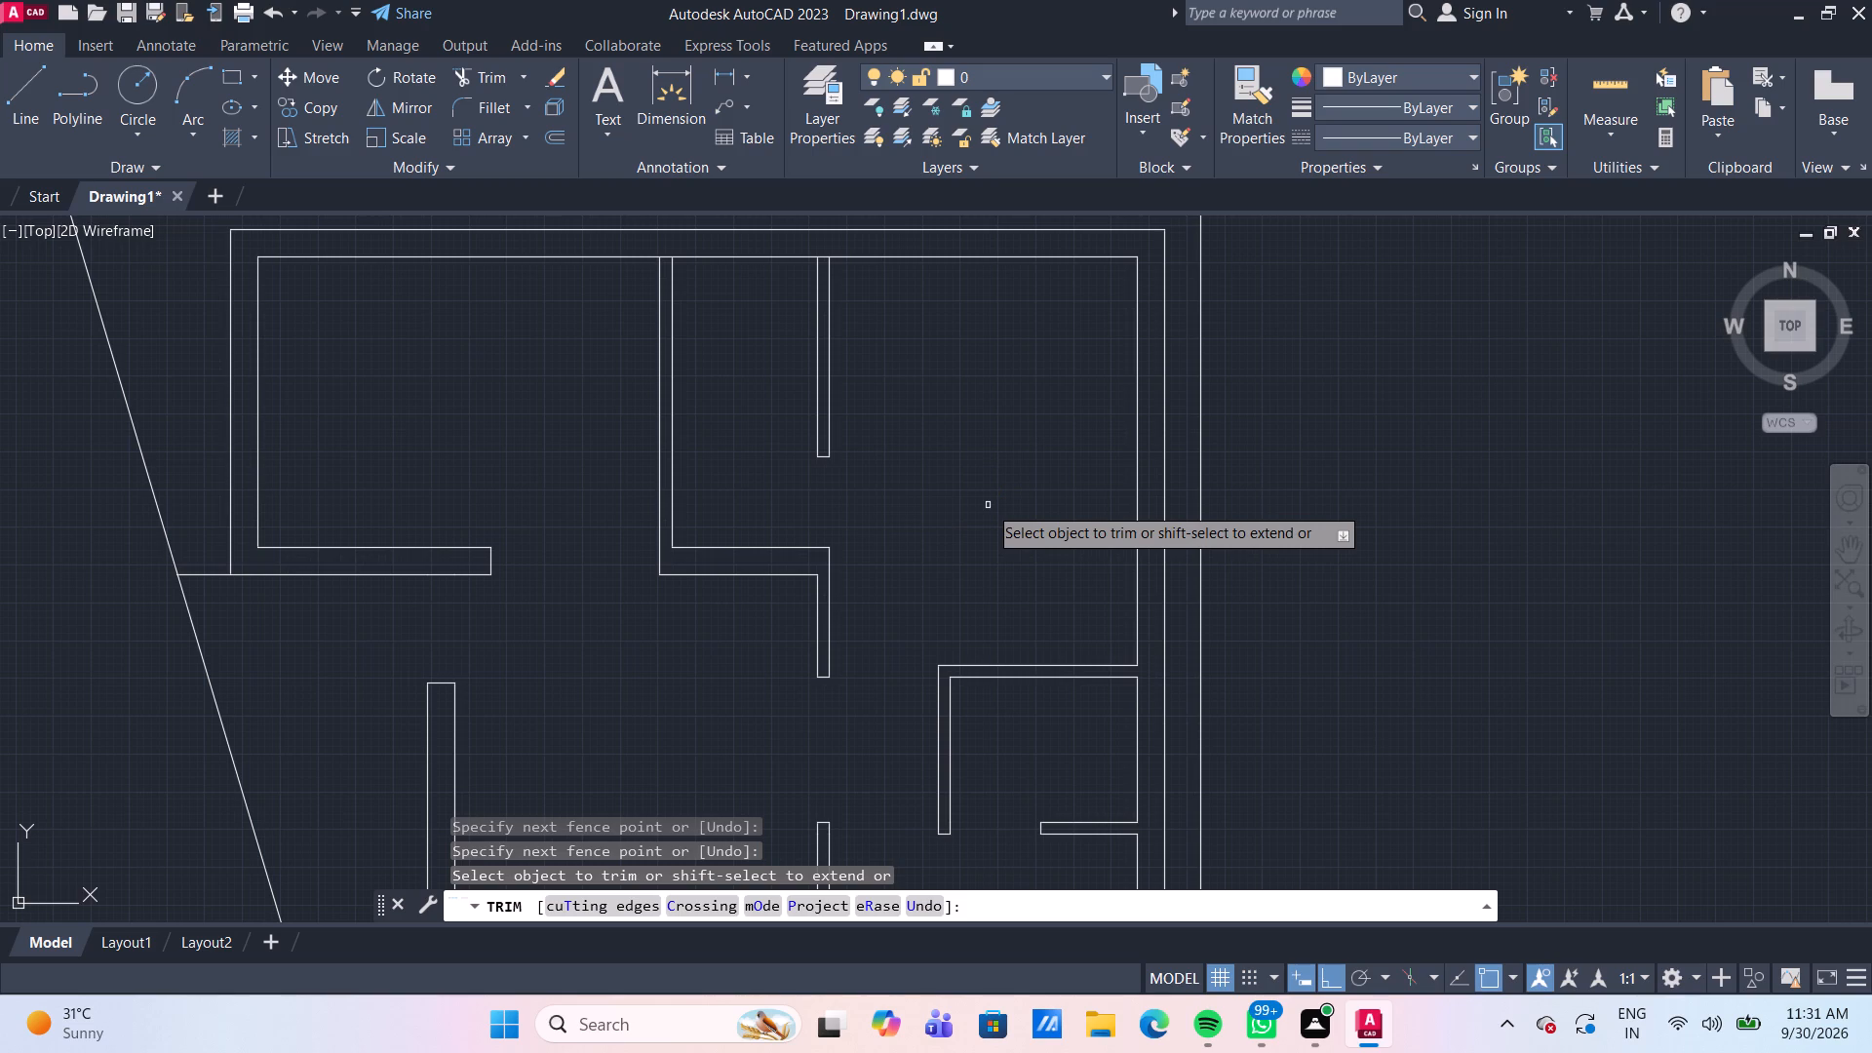
scroll(988, 505, "down", 2)
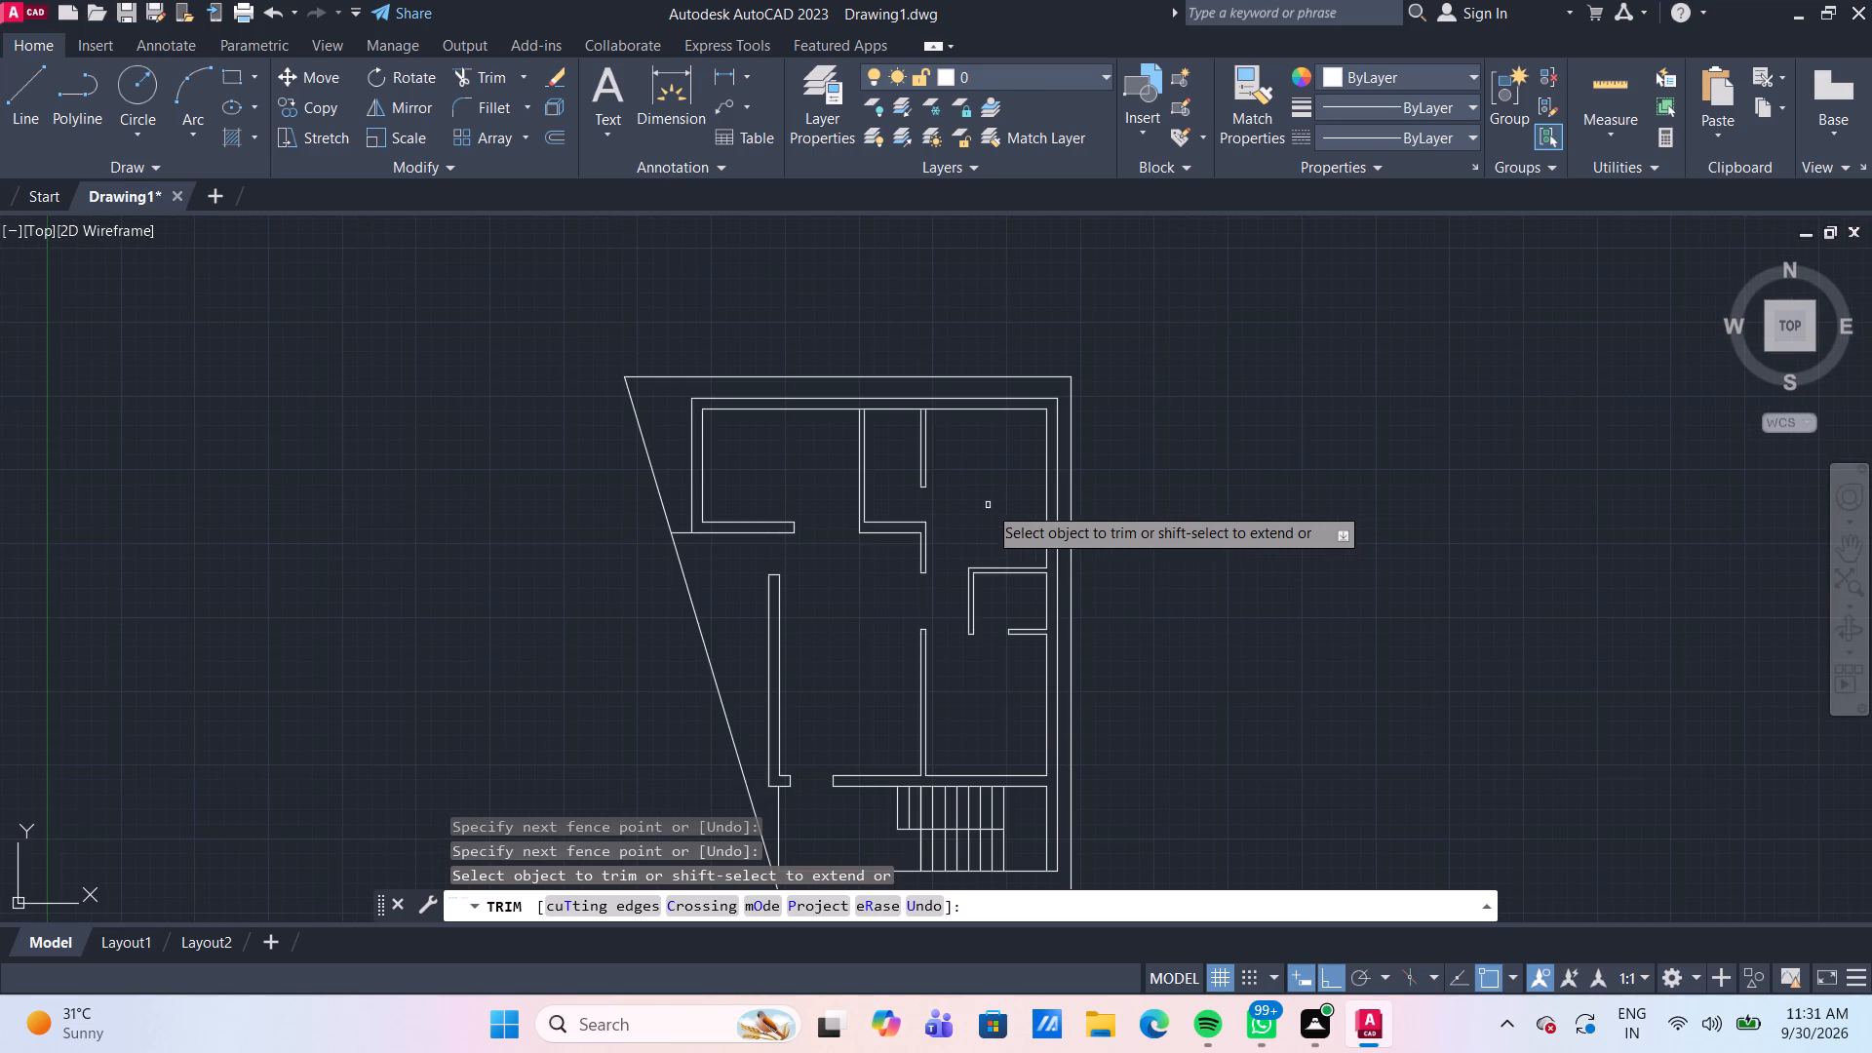
middle_click_drag(969, 701, 959, 610)
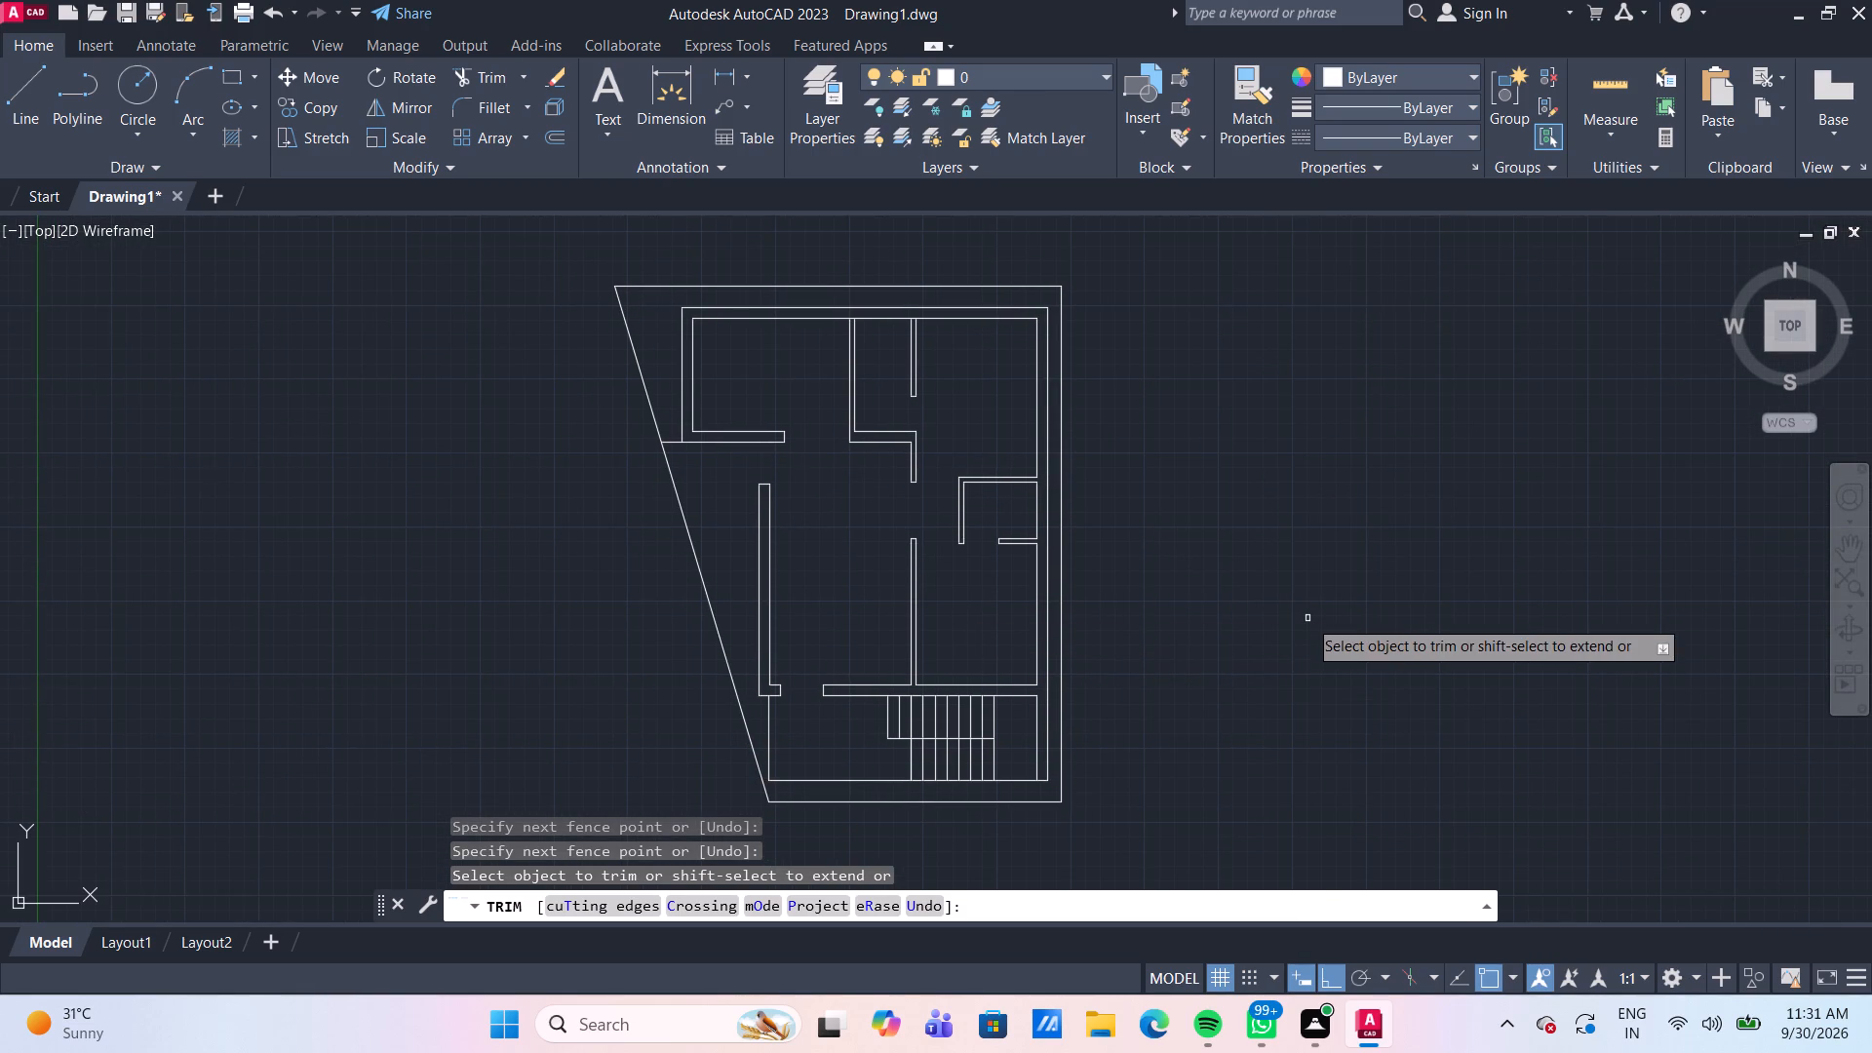
key("Escape")
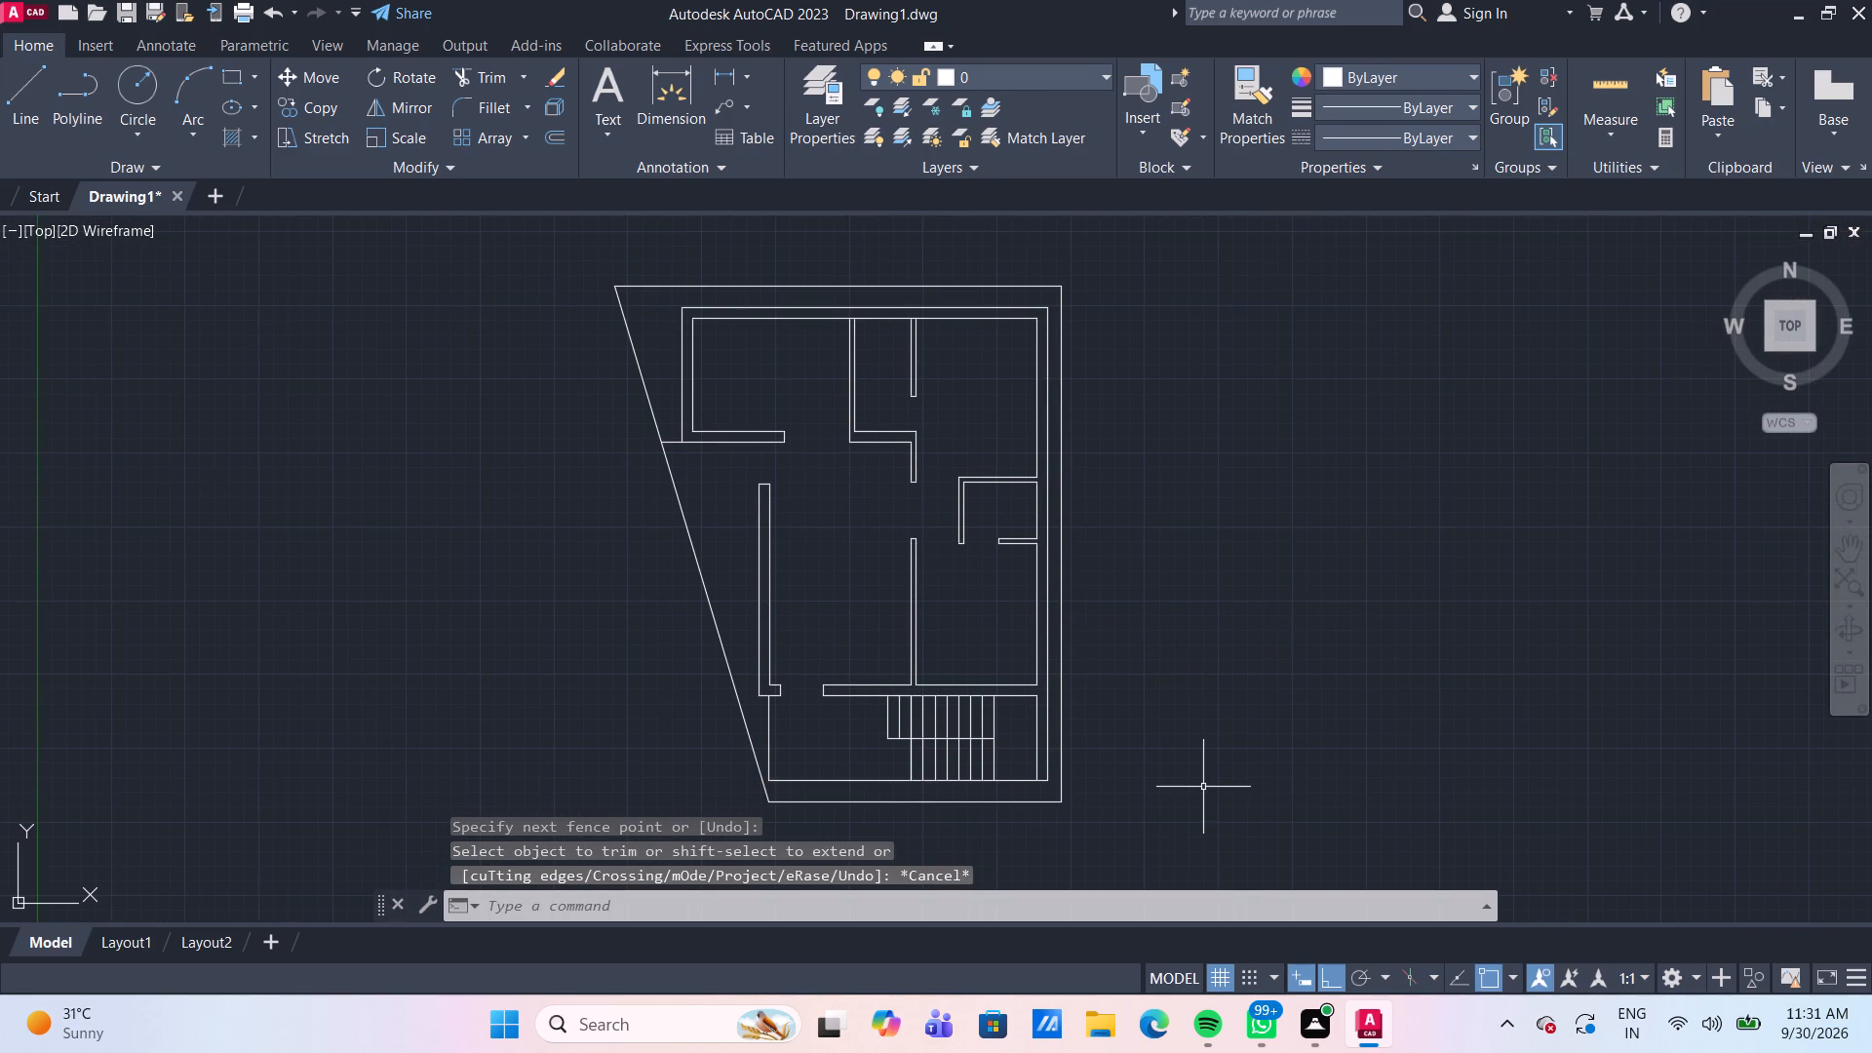
Draw a rectangle 9" wide and 1' high in the empty space outside the plan, beside the staircase end.
scroll(1057, 819, "up", 3)
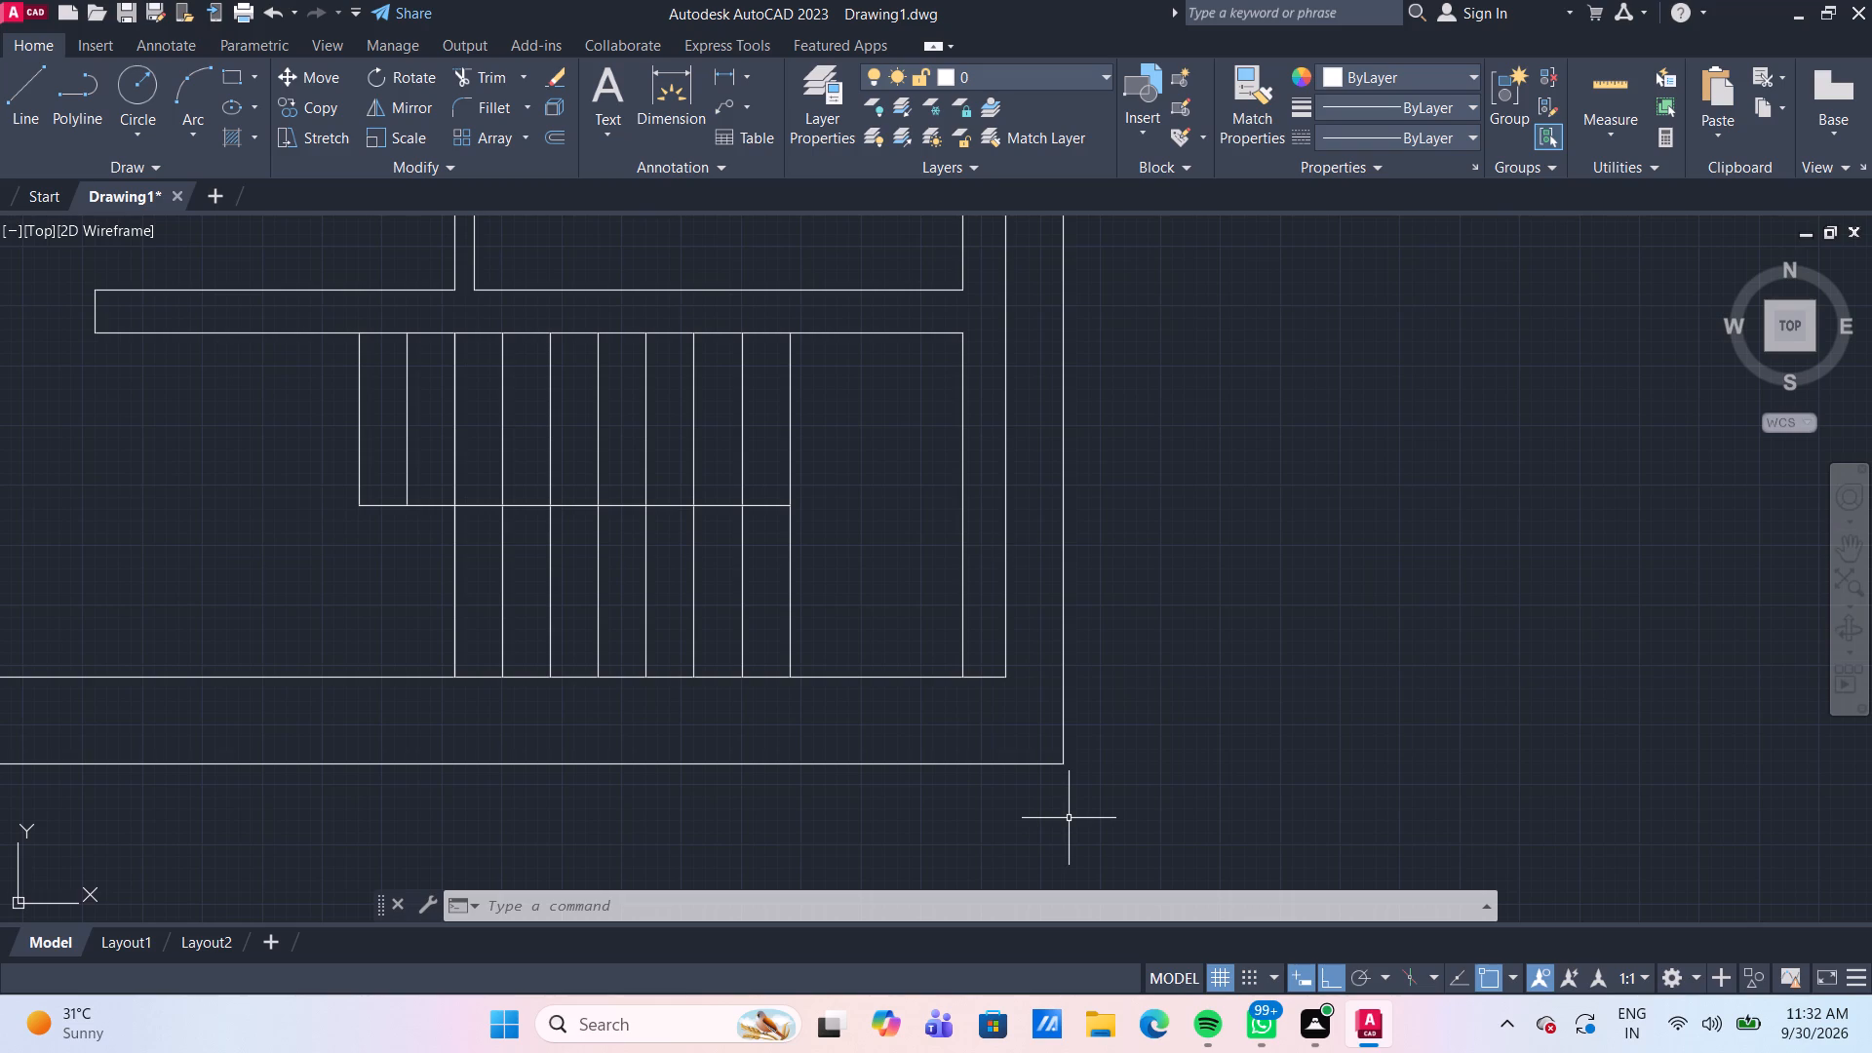
scroll(1069, 818, "down", 1)
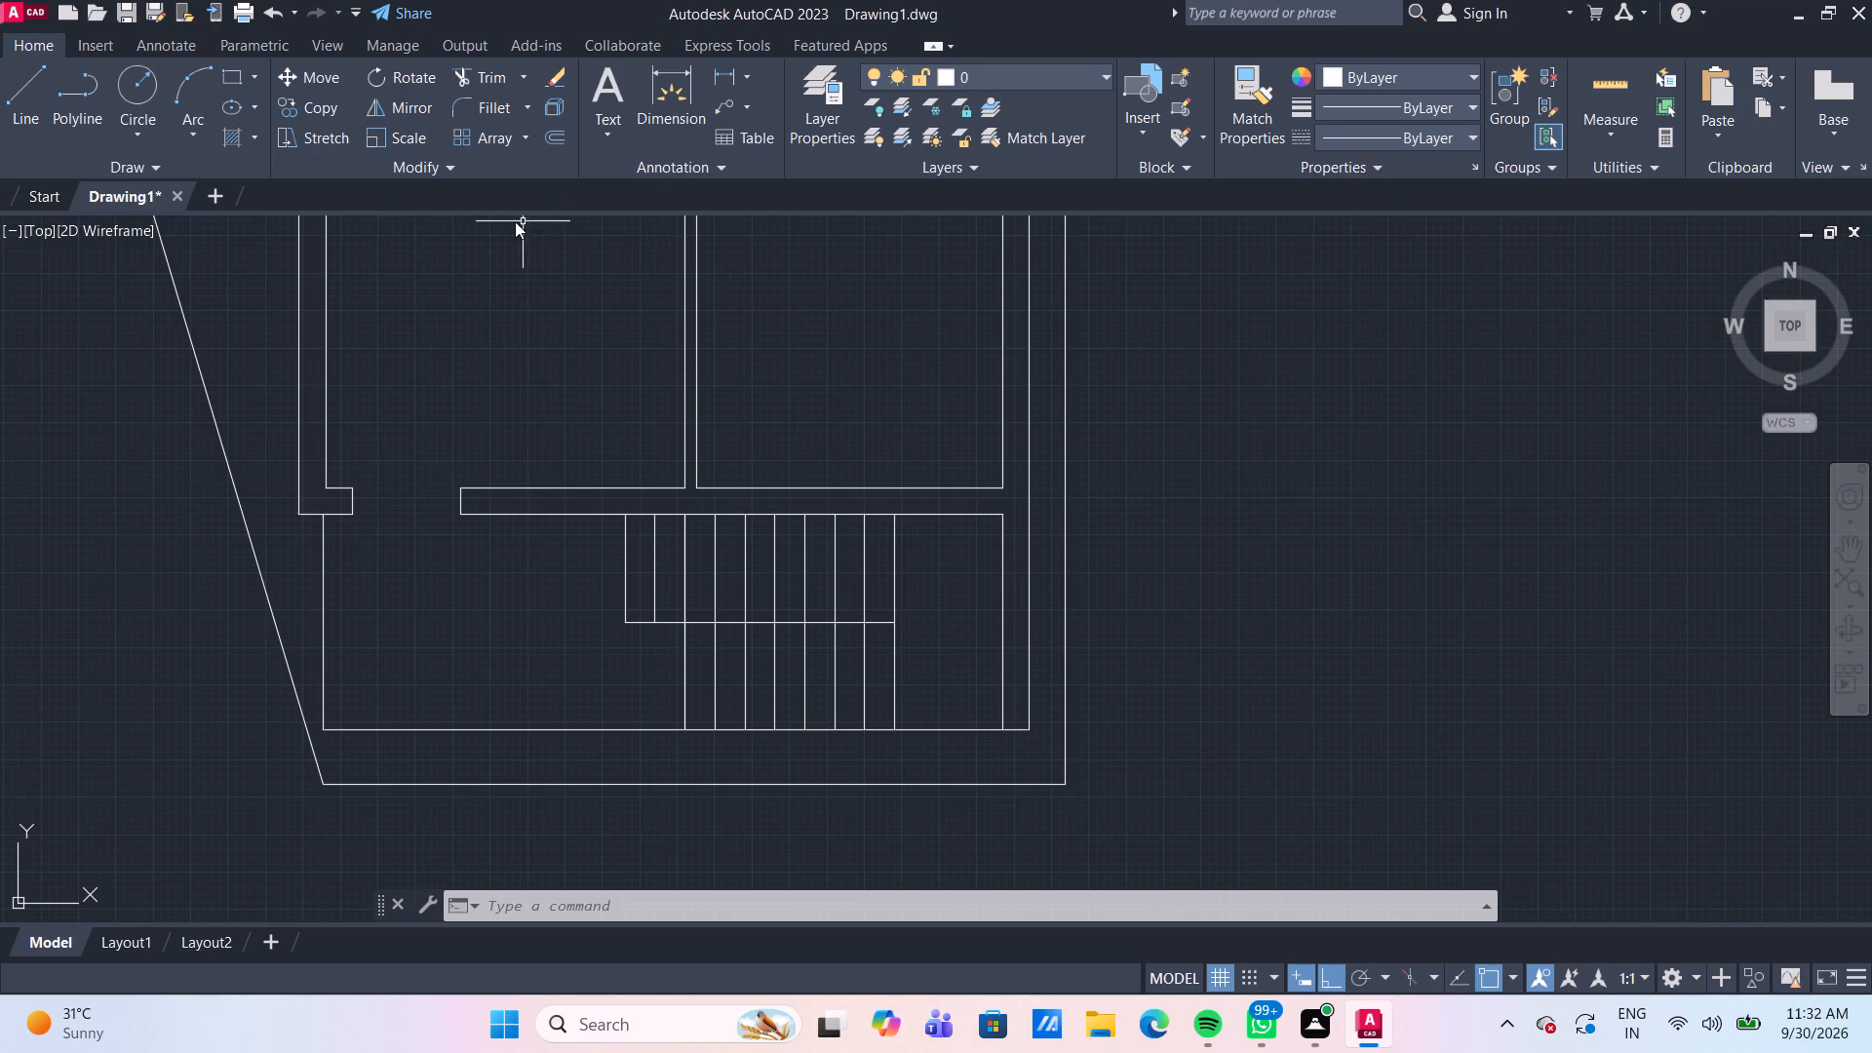
left_click(233, 76)
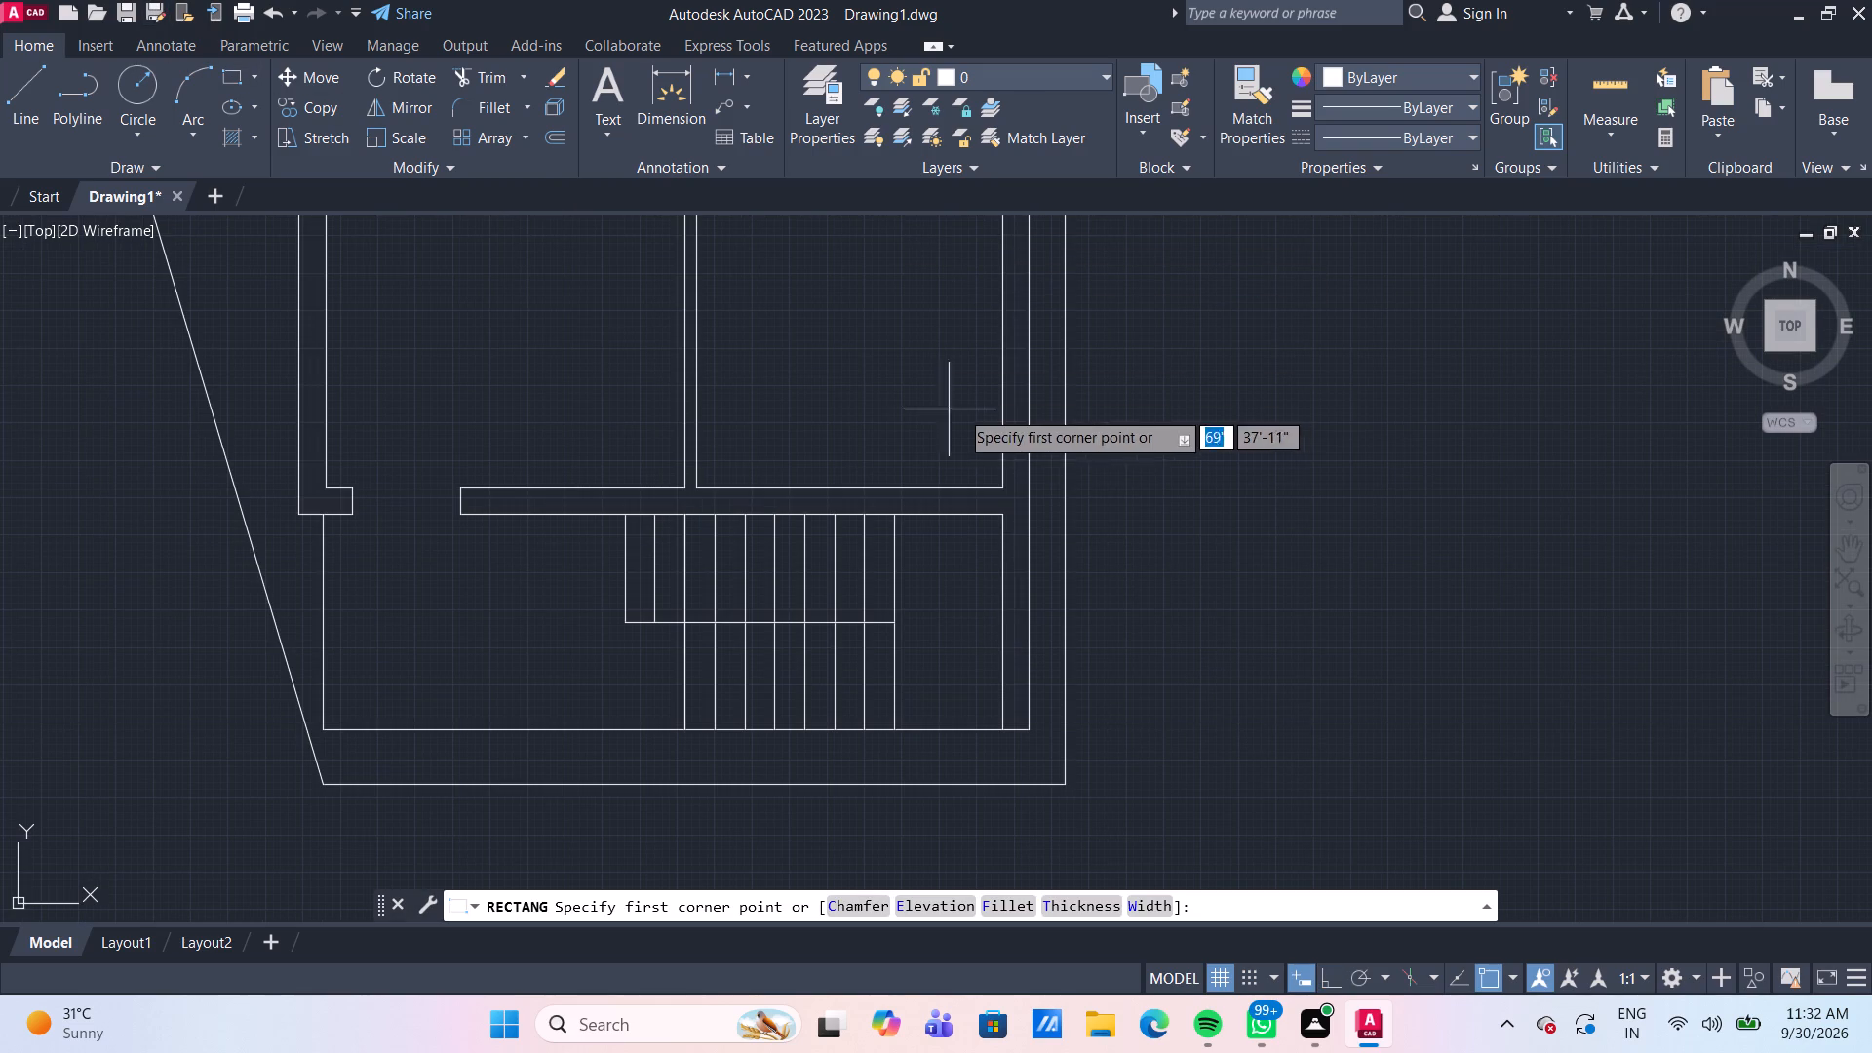
left_click(1215, 424)
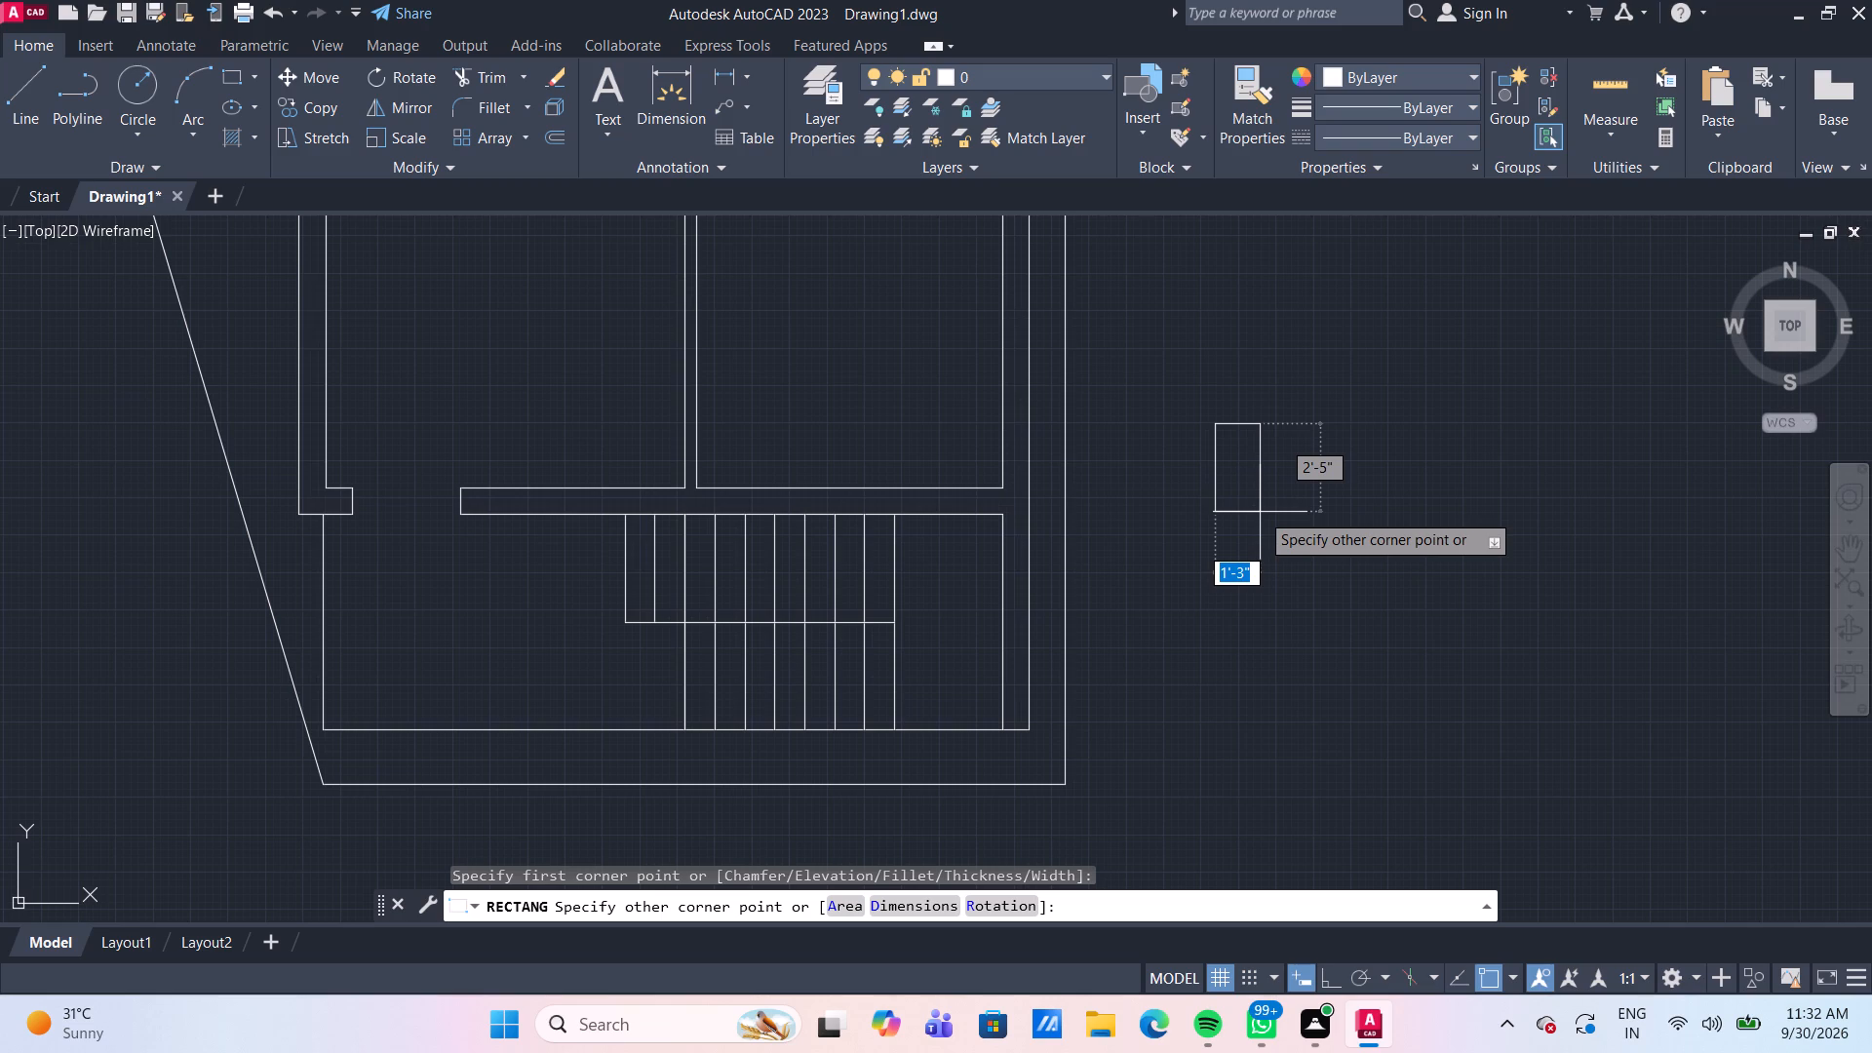
key("9")
key("shift+quotedbl")
key("Tab")
type("1'")
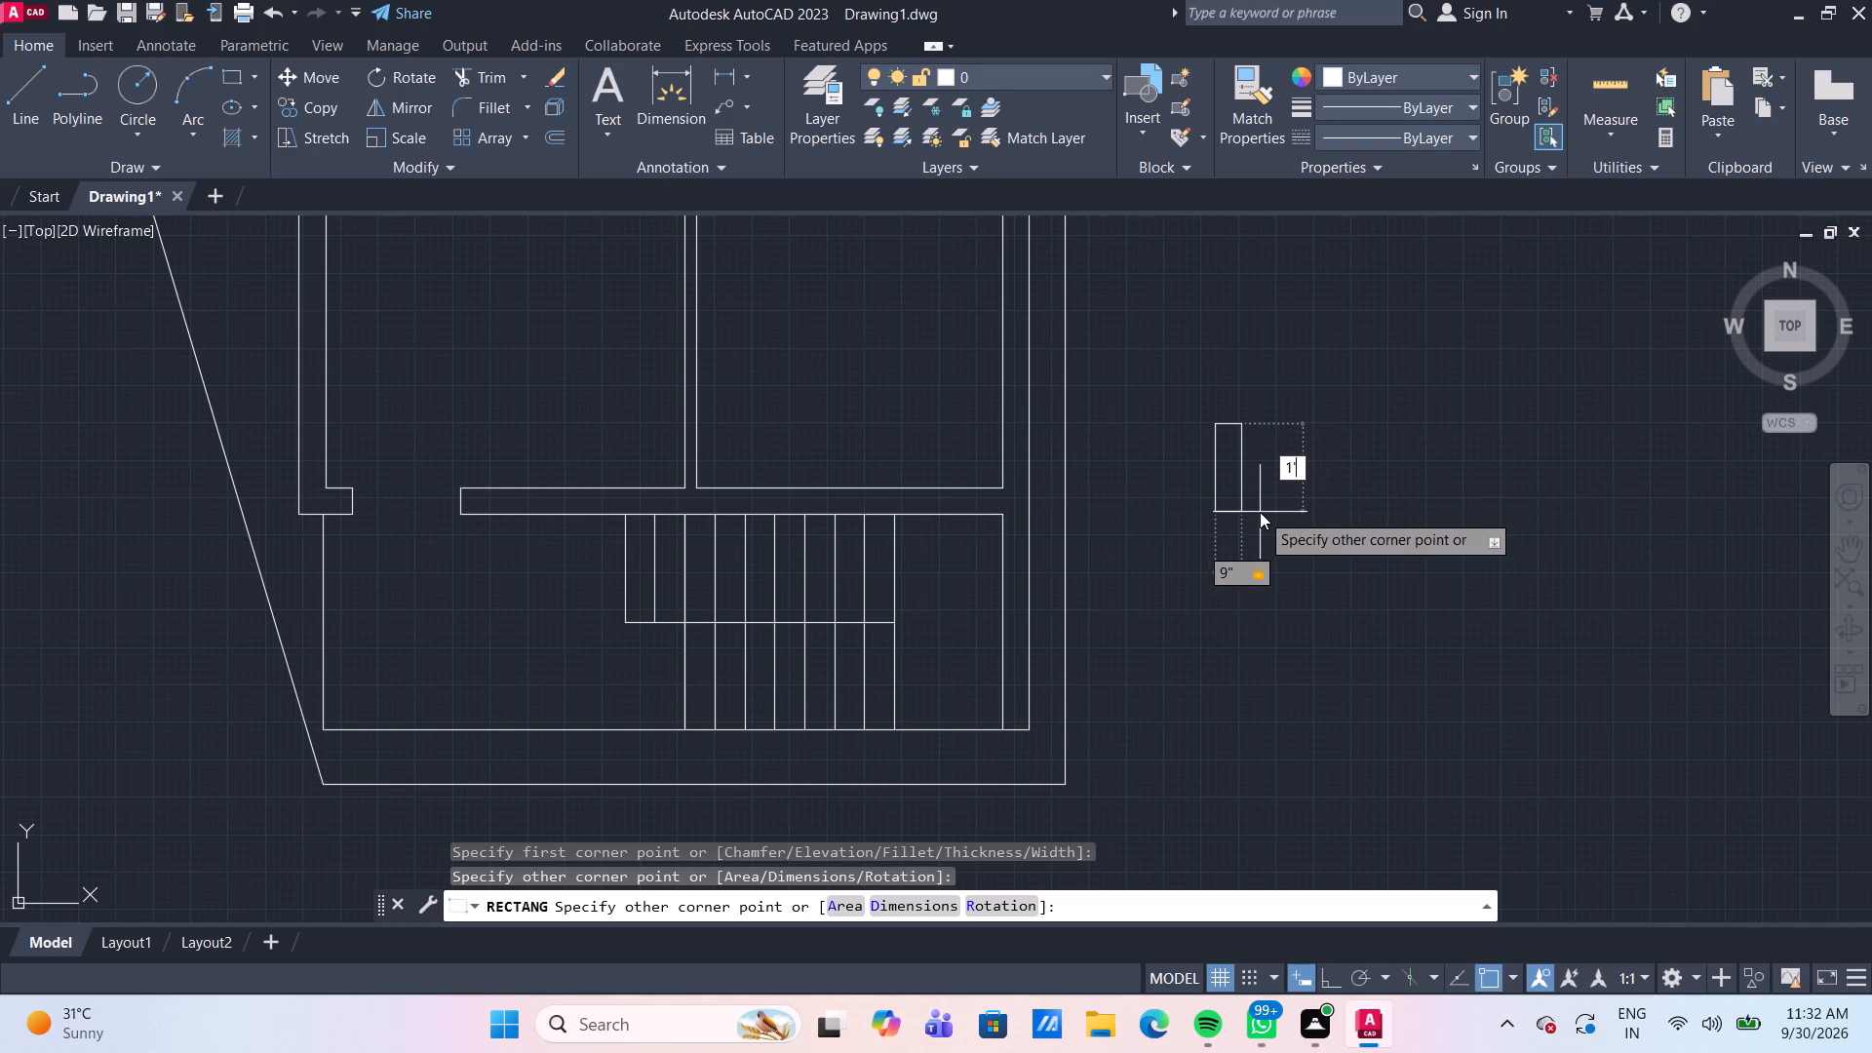
key("Return")
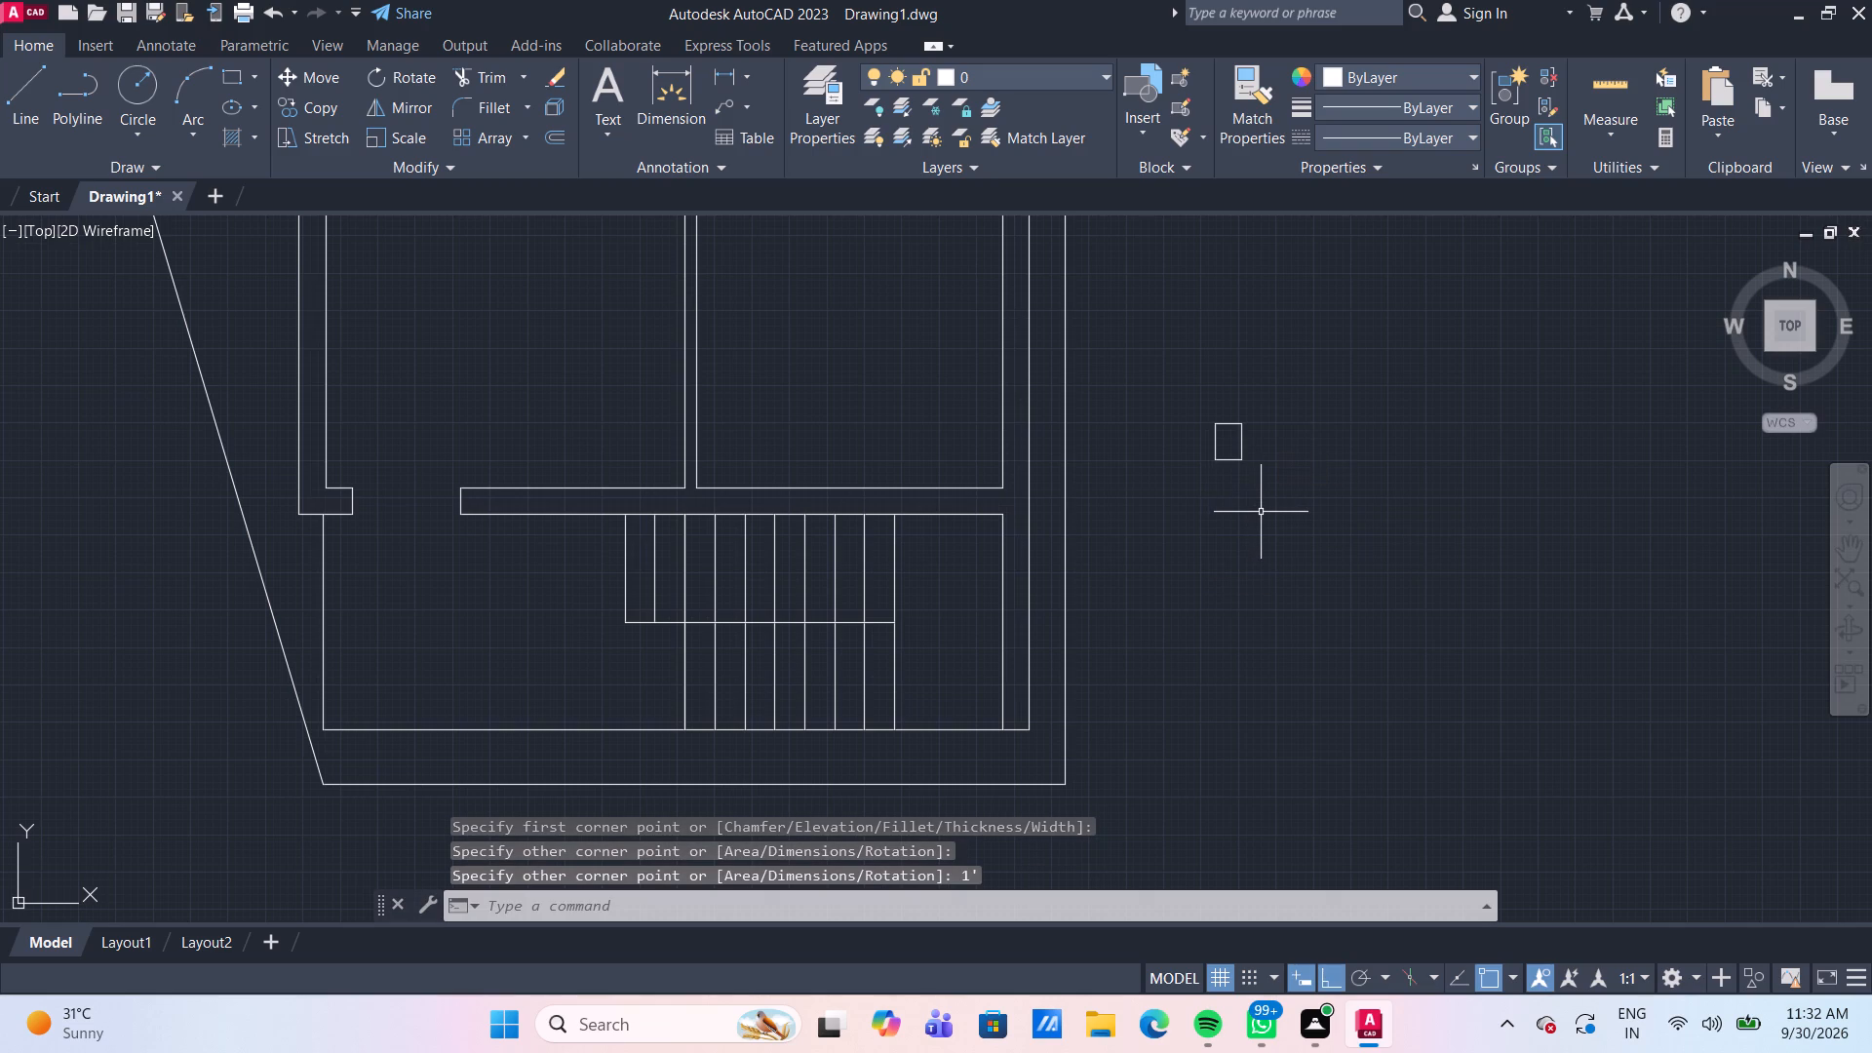
key("Escape")
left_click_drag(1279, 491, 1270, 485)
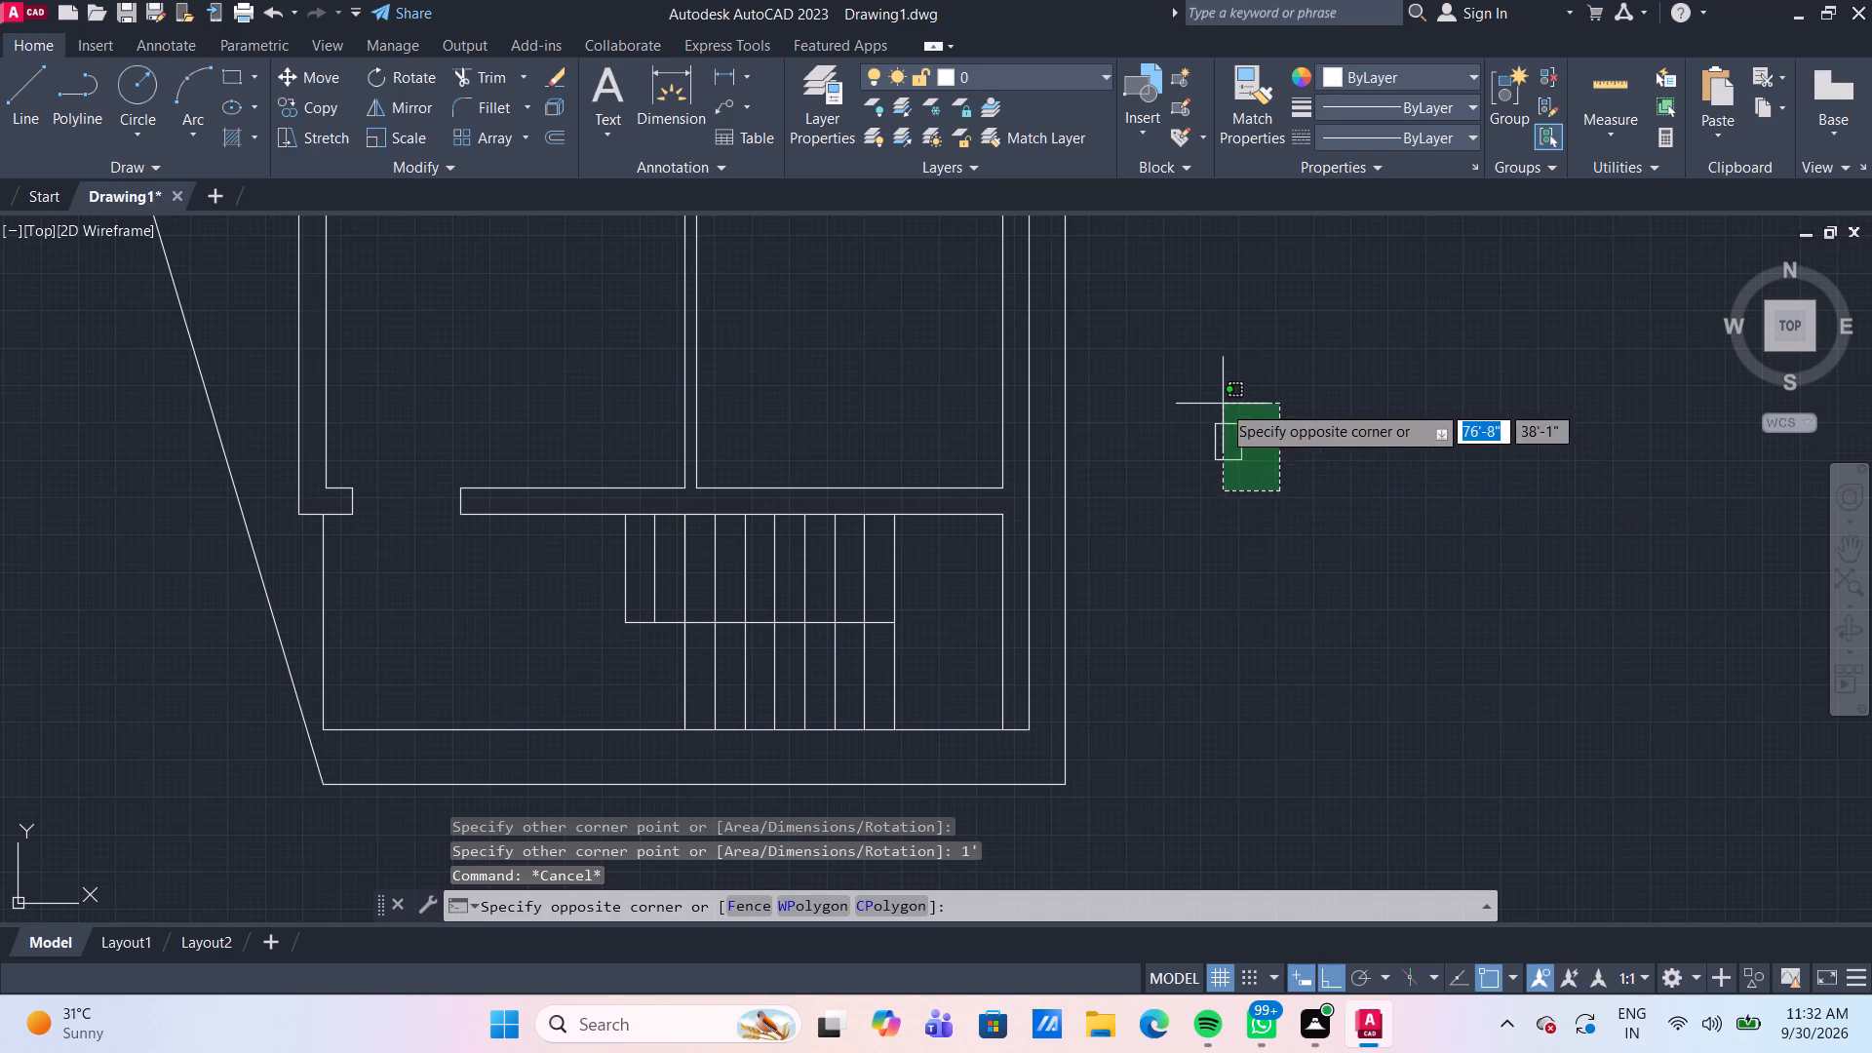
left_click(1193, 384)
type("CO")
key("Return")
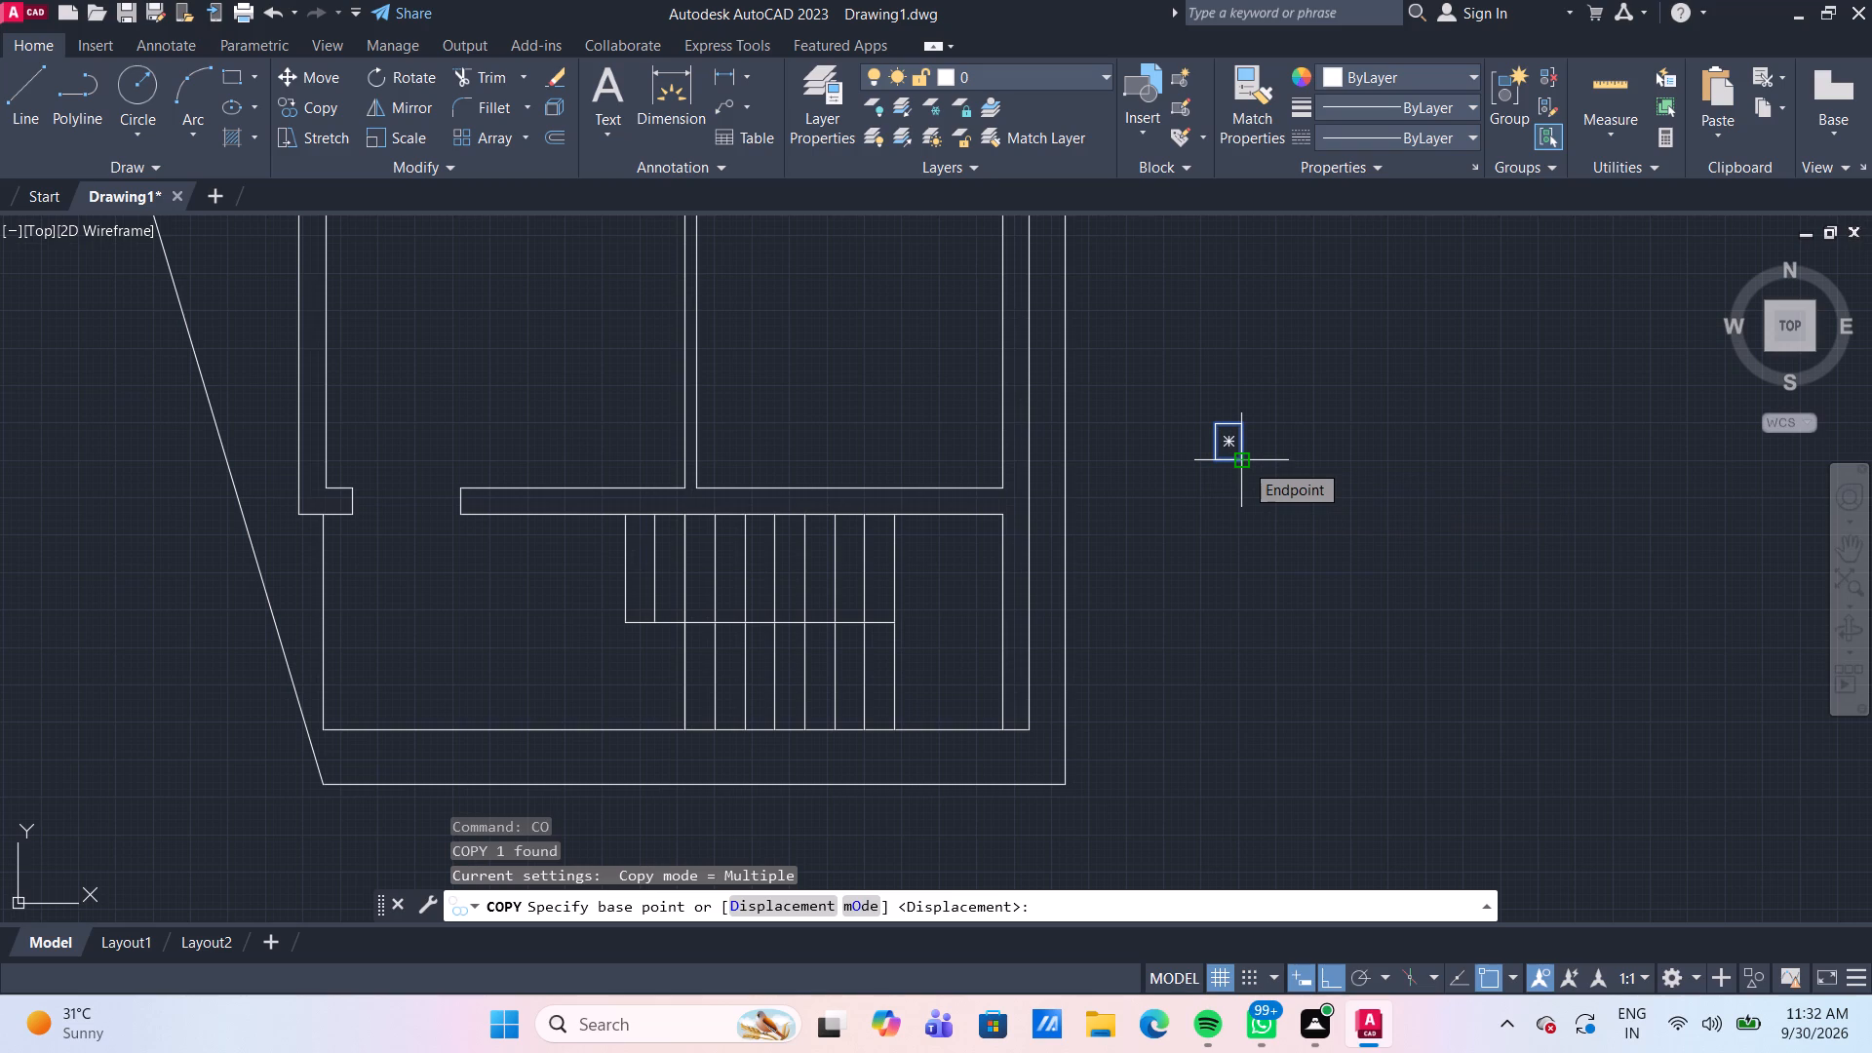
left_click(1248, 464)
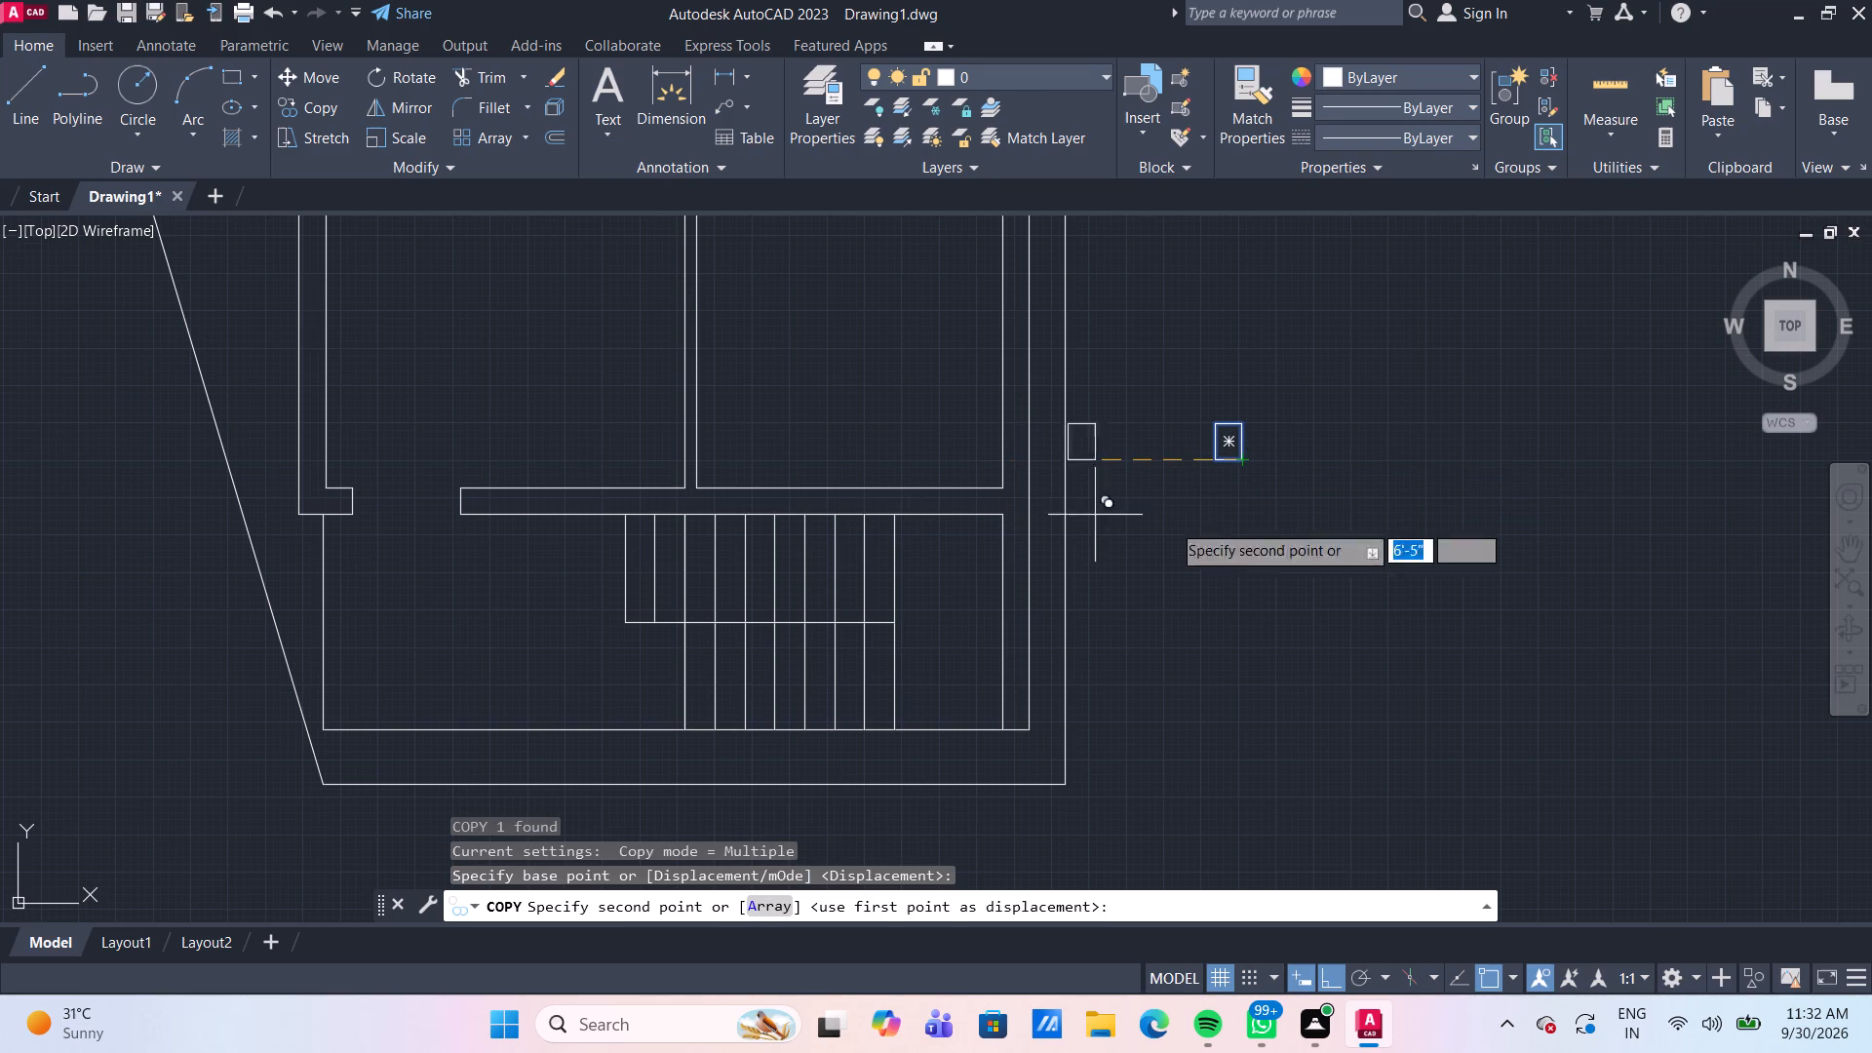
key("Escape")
Copy the 9" by 1' rectangle by its lower-left corner into the plan's right-hand wall at its junction with the staircase wall.
left_click(1303, 510)
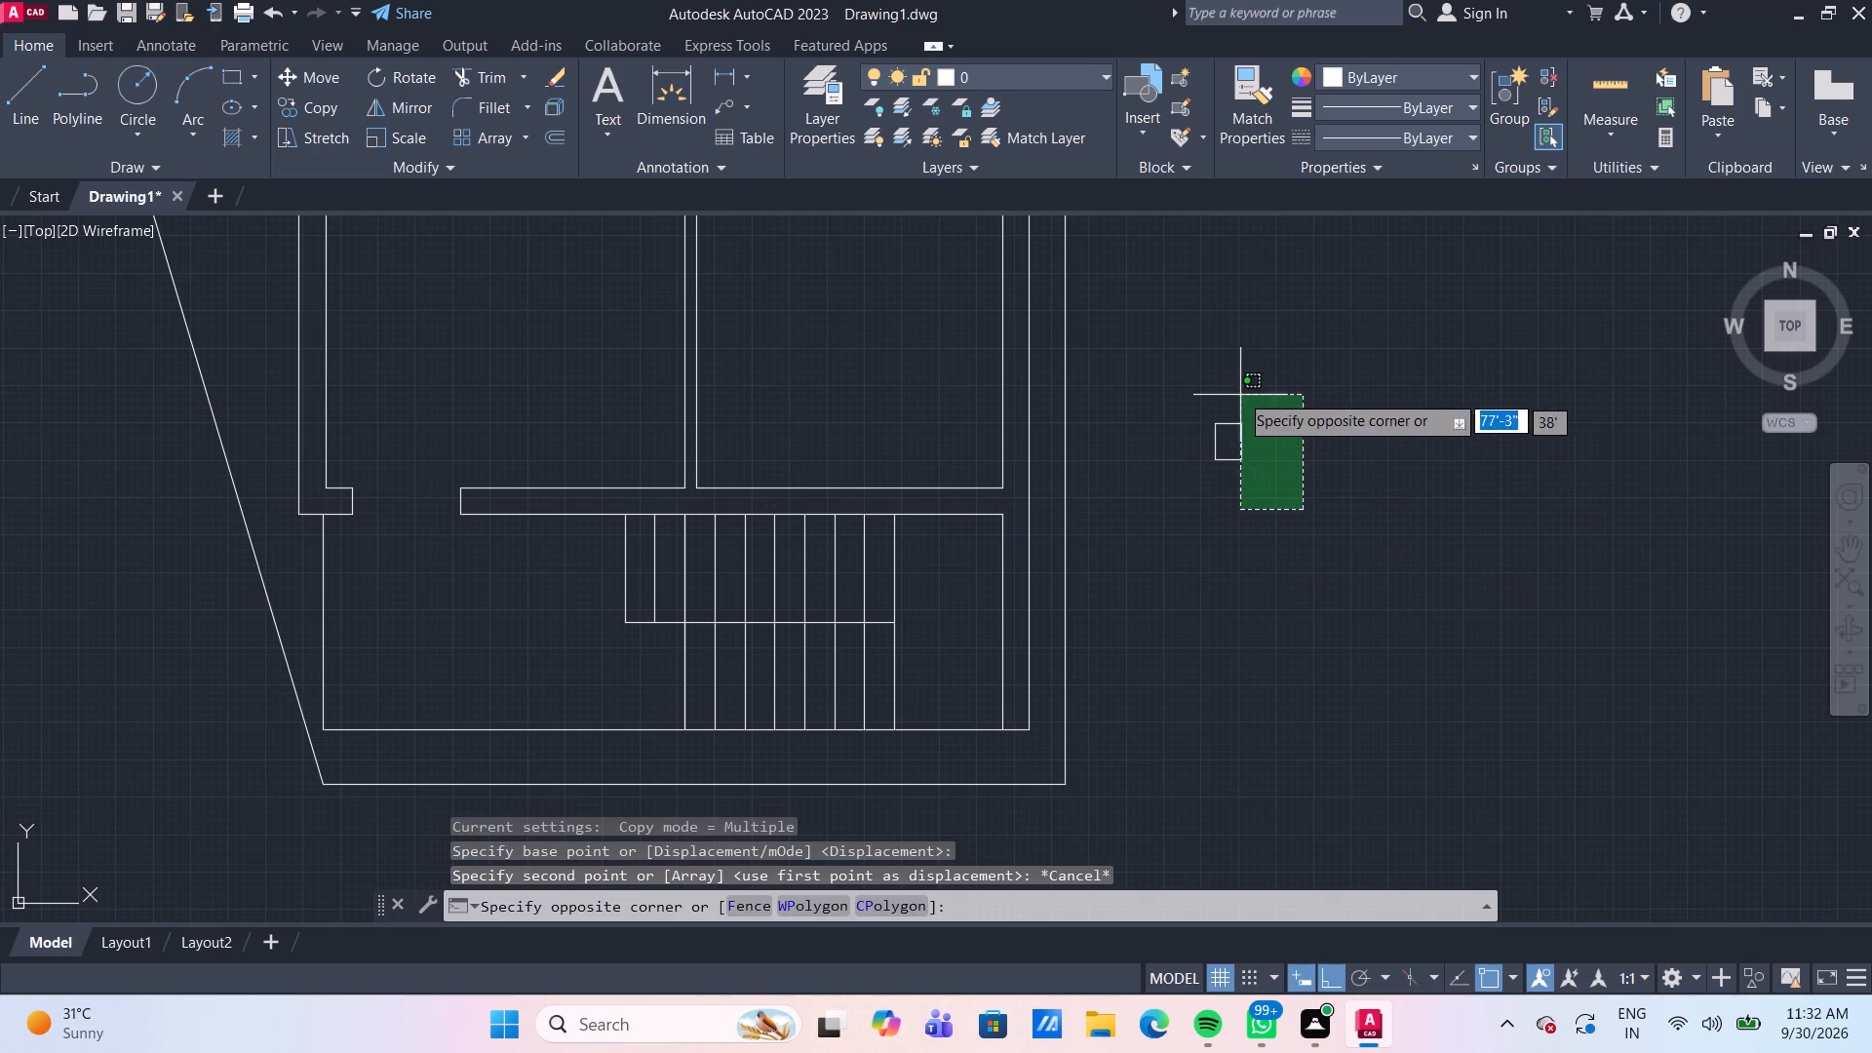
left_click(1197, 357)
type("CO")
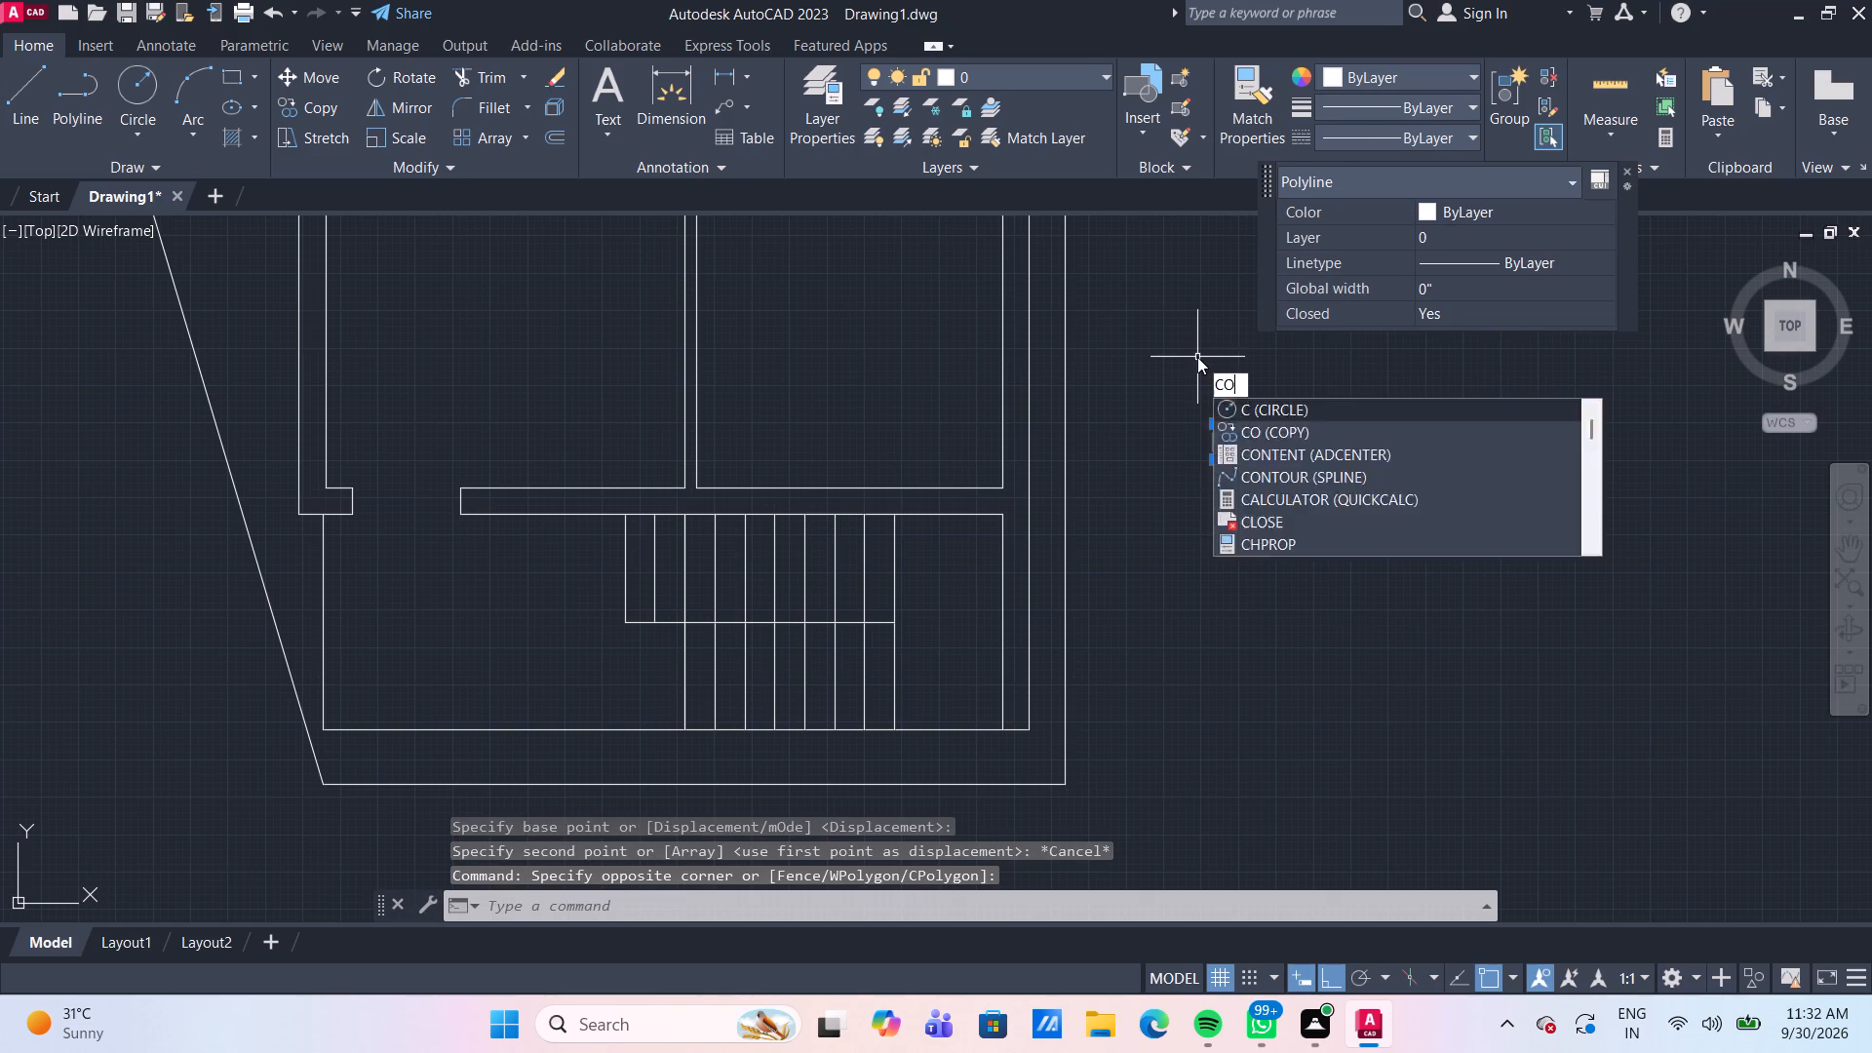
key("Return")
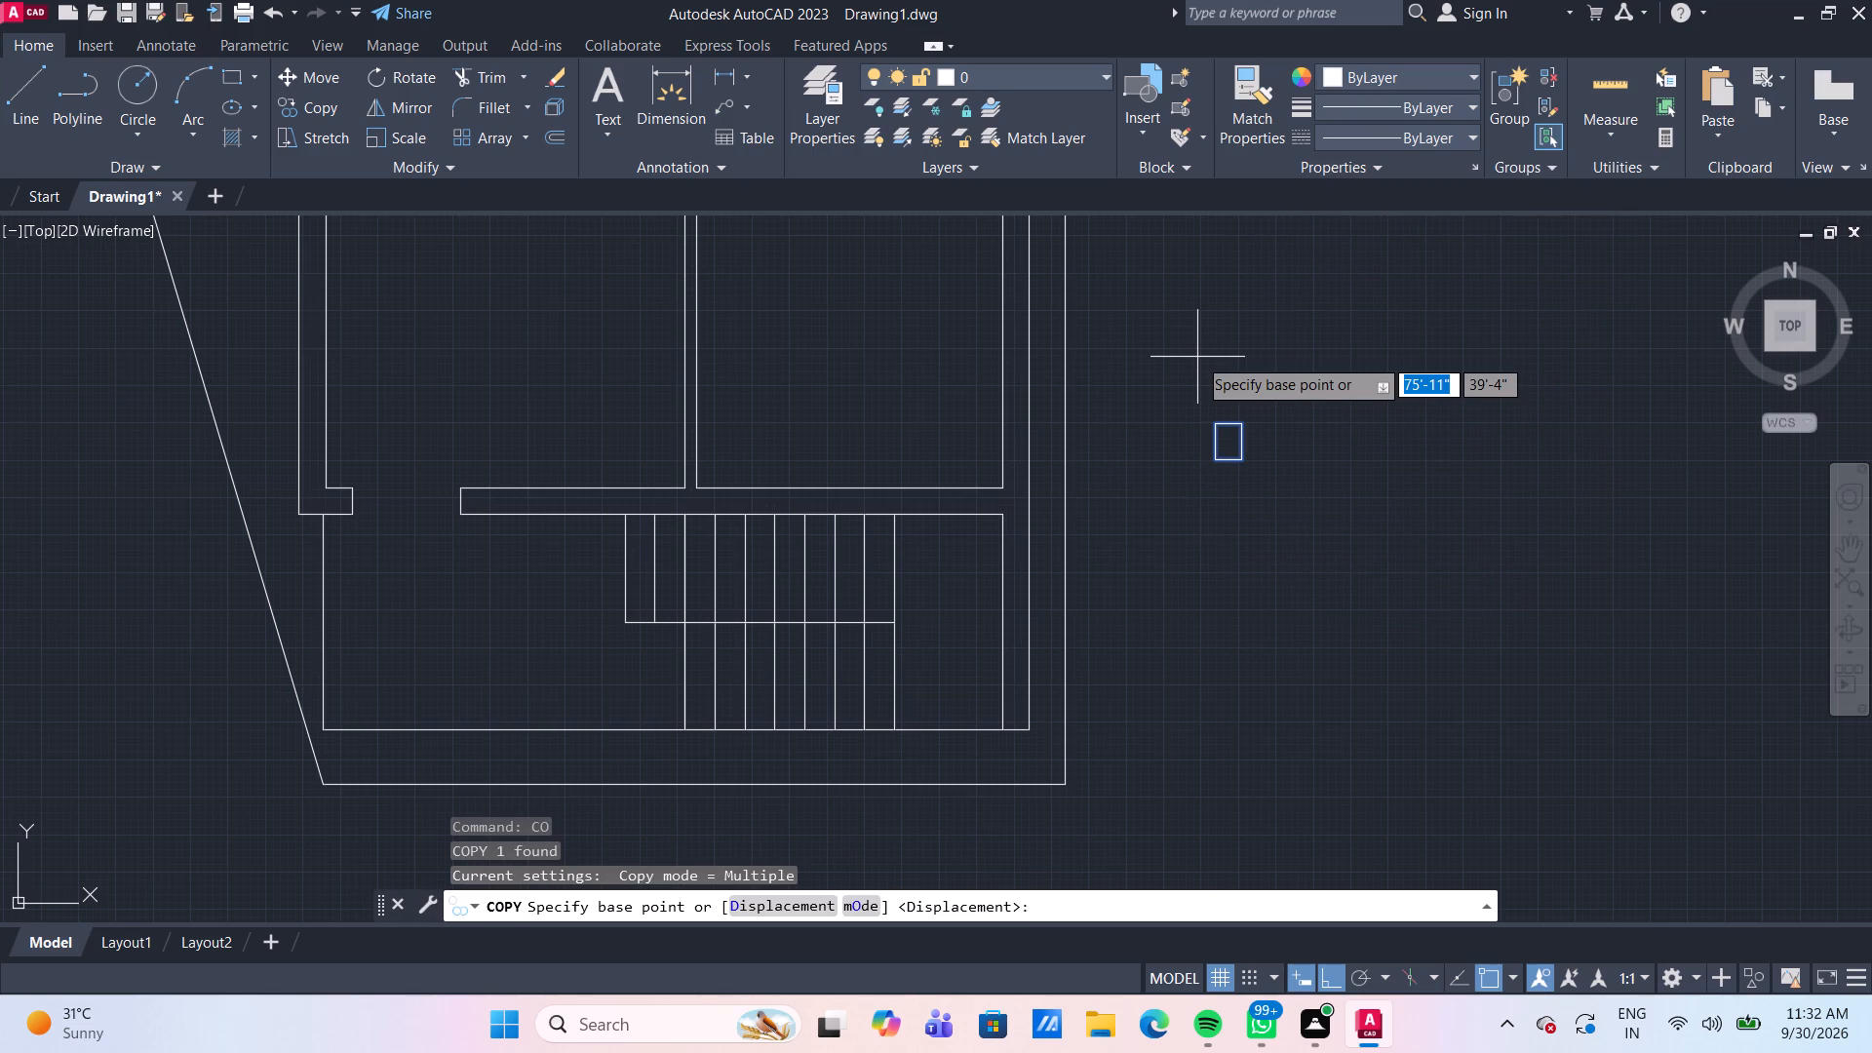
left_click(1215, 464)
left_click(995, 519)
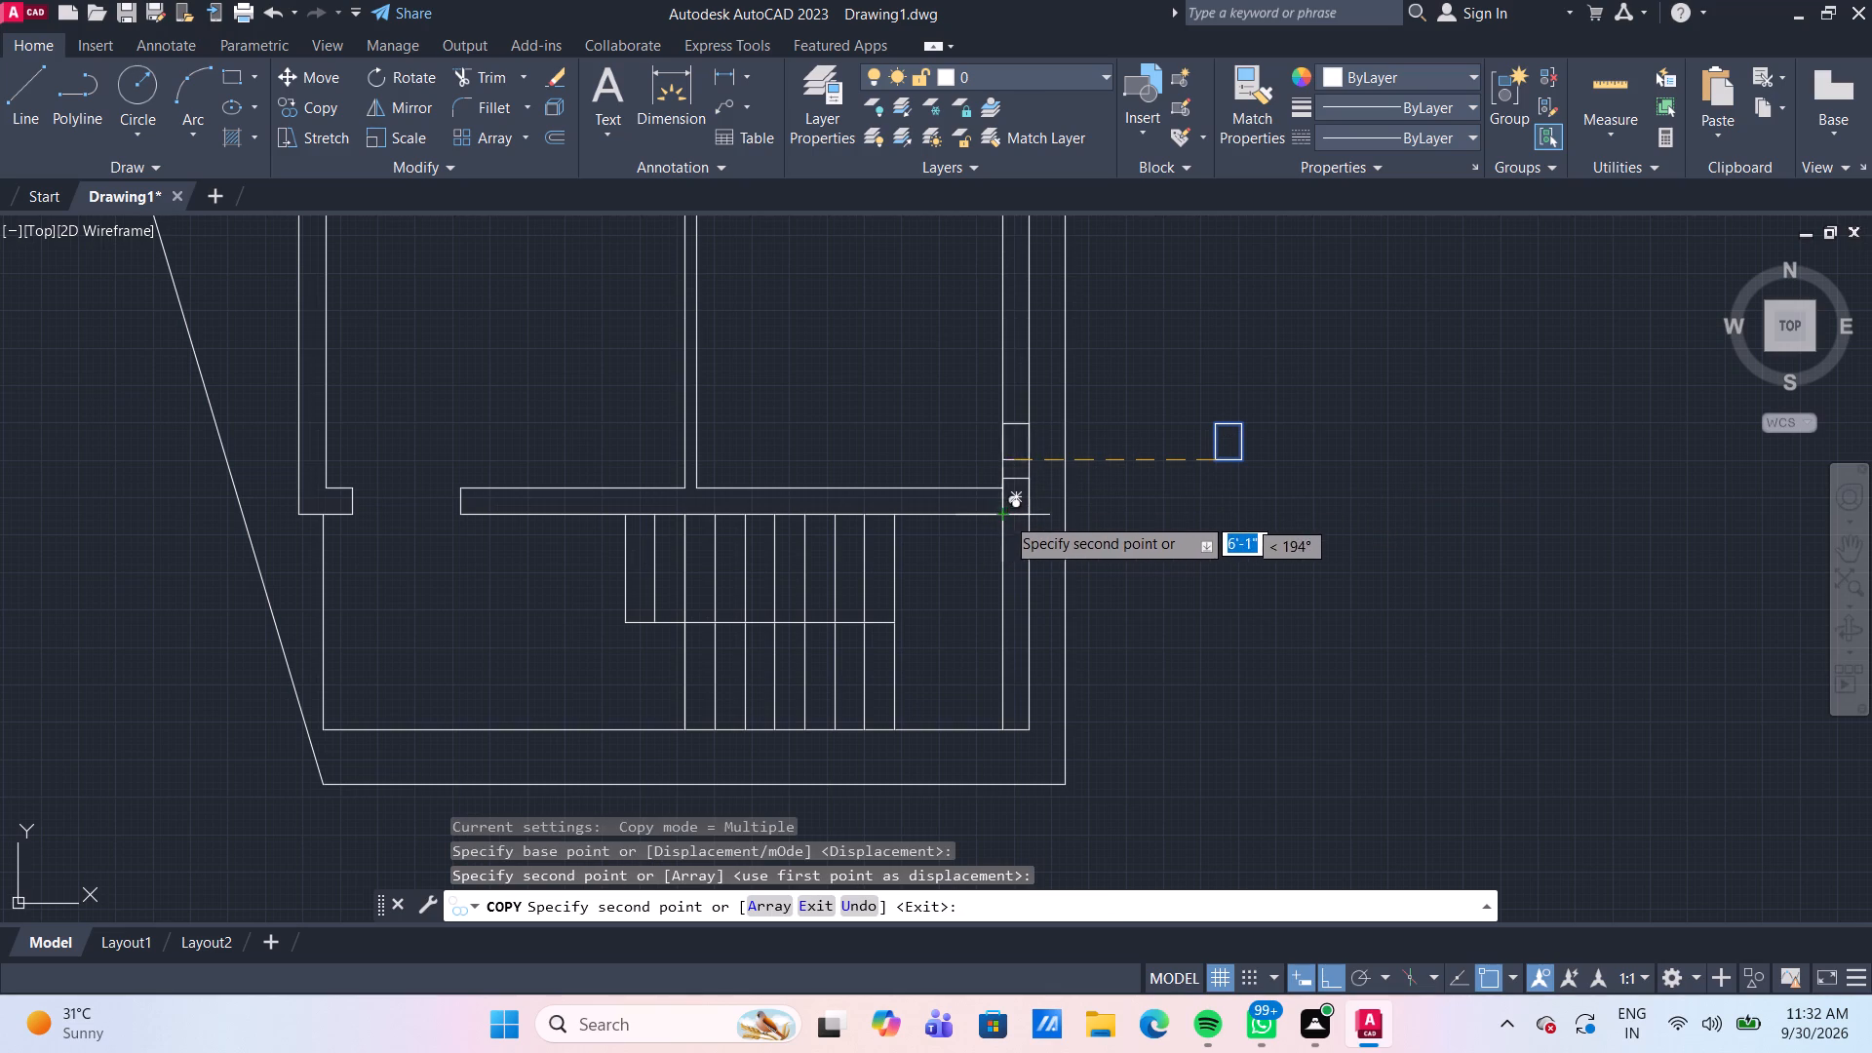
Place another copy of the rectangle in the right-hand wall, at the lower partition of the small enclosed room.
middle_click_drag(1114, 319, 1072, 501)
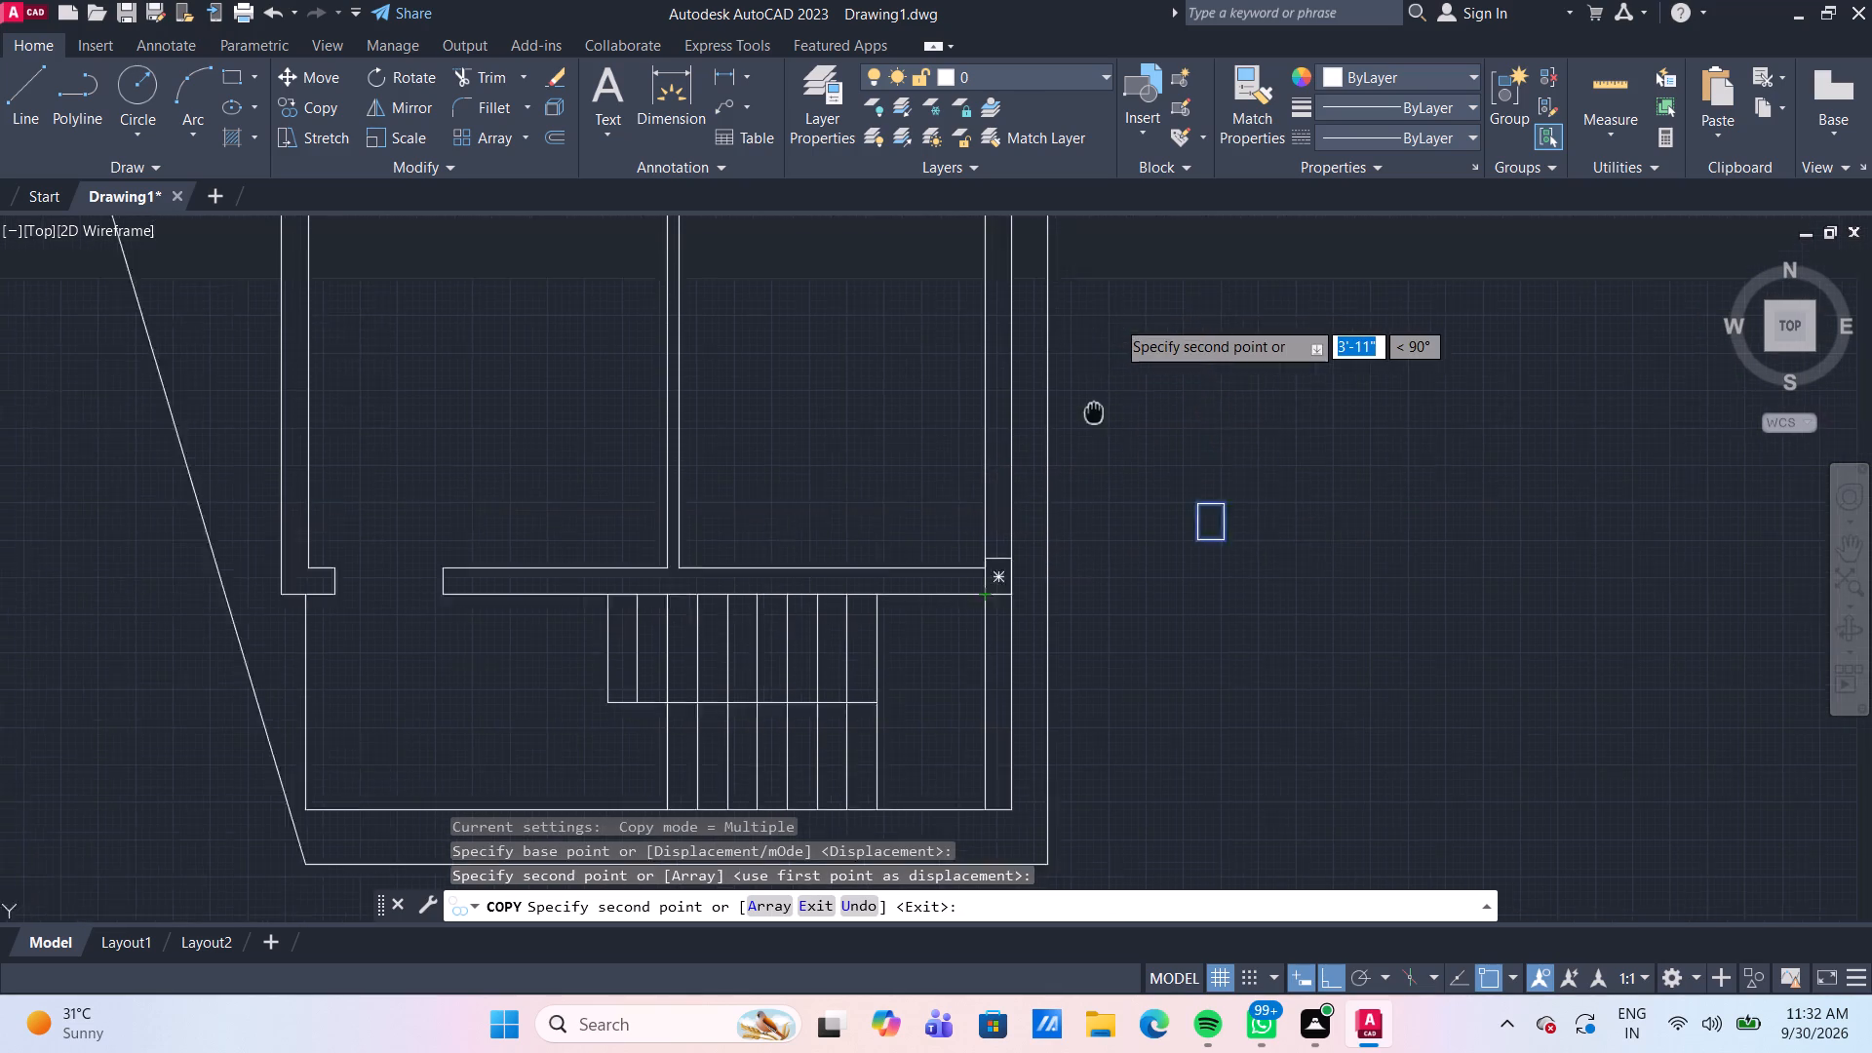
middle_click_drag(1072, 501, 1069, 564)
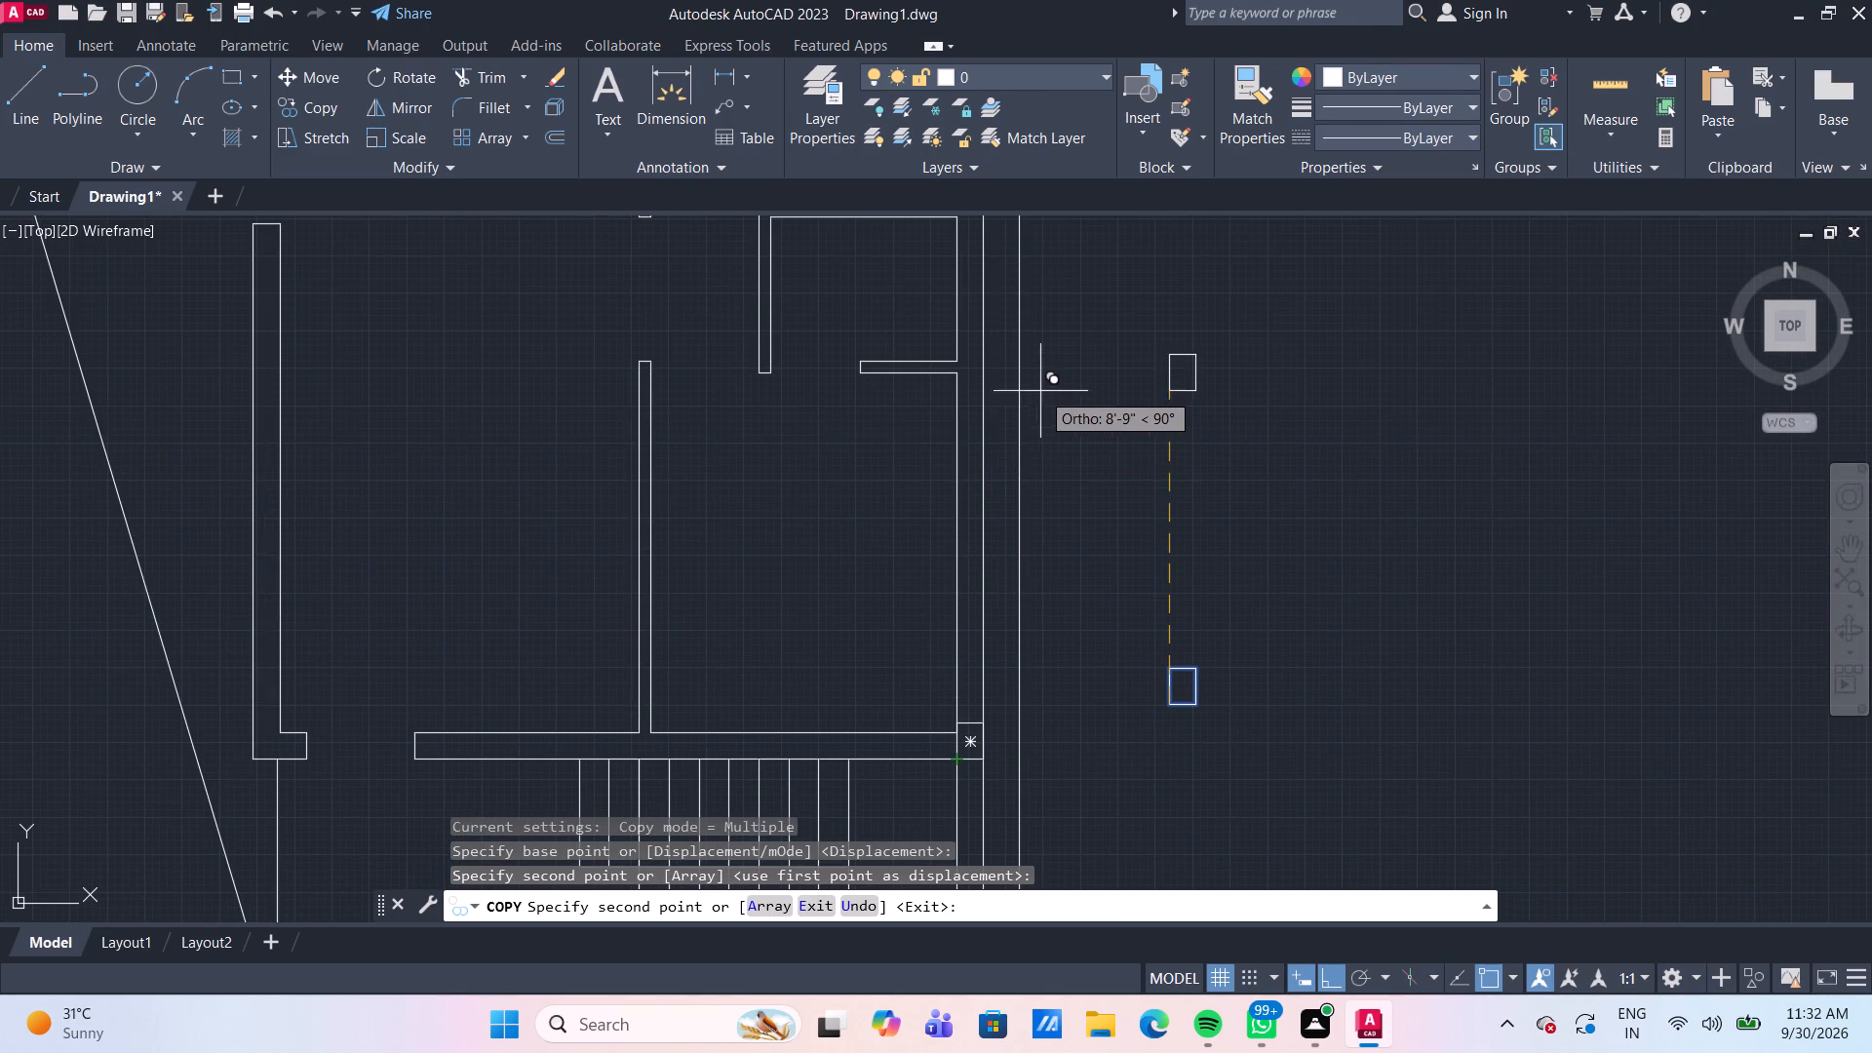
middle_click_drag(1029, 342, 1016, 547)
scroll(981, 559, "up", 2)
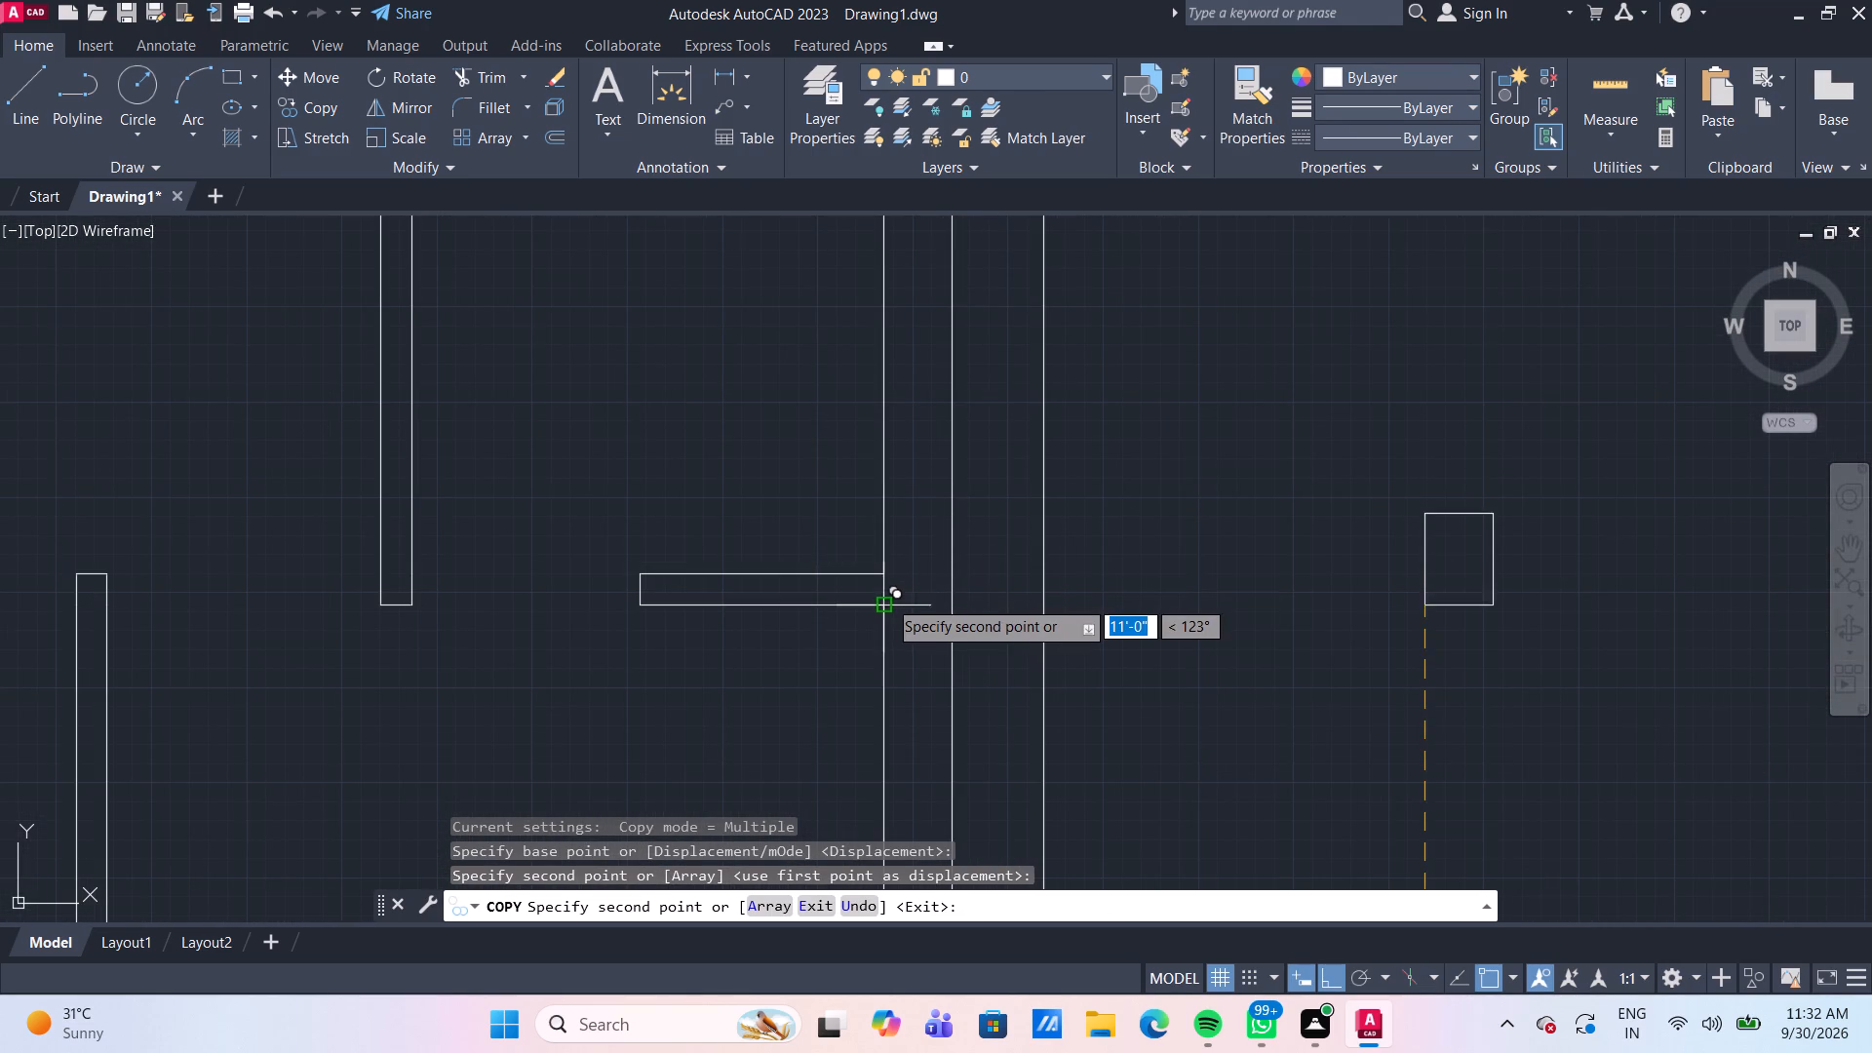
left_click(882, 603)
Place another copy of the rectangle in the right-hand wall, aligned with the underside of the small enclosed room's upper partition.
scroll(1140, 522, "down", 3)
middle_click_drag(1197, 347, 1205, 361)
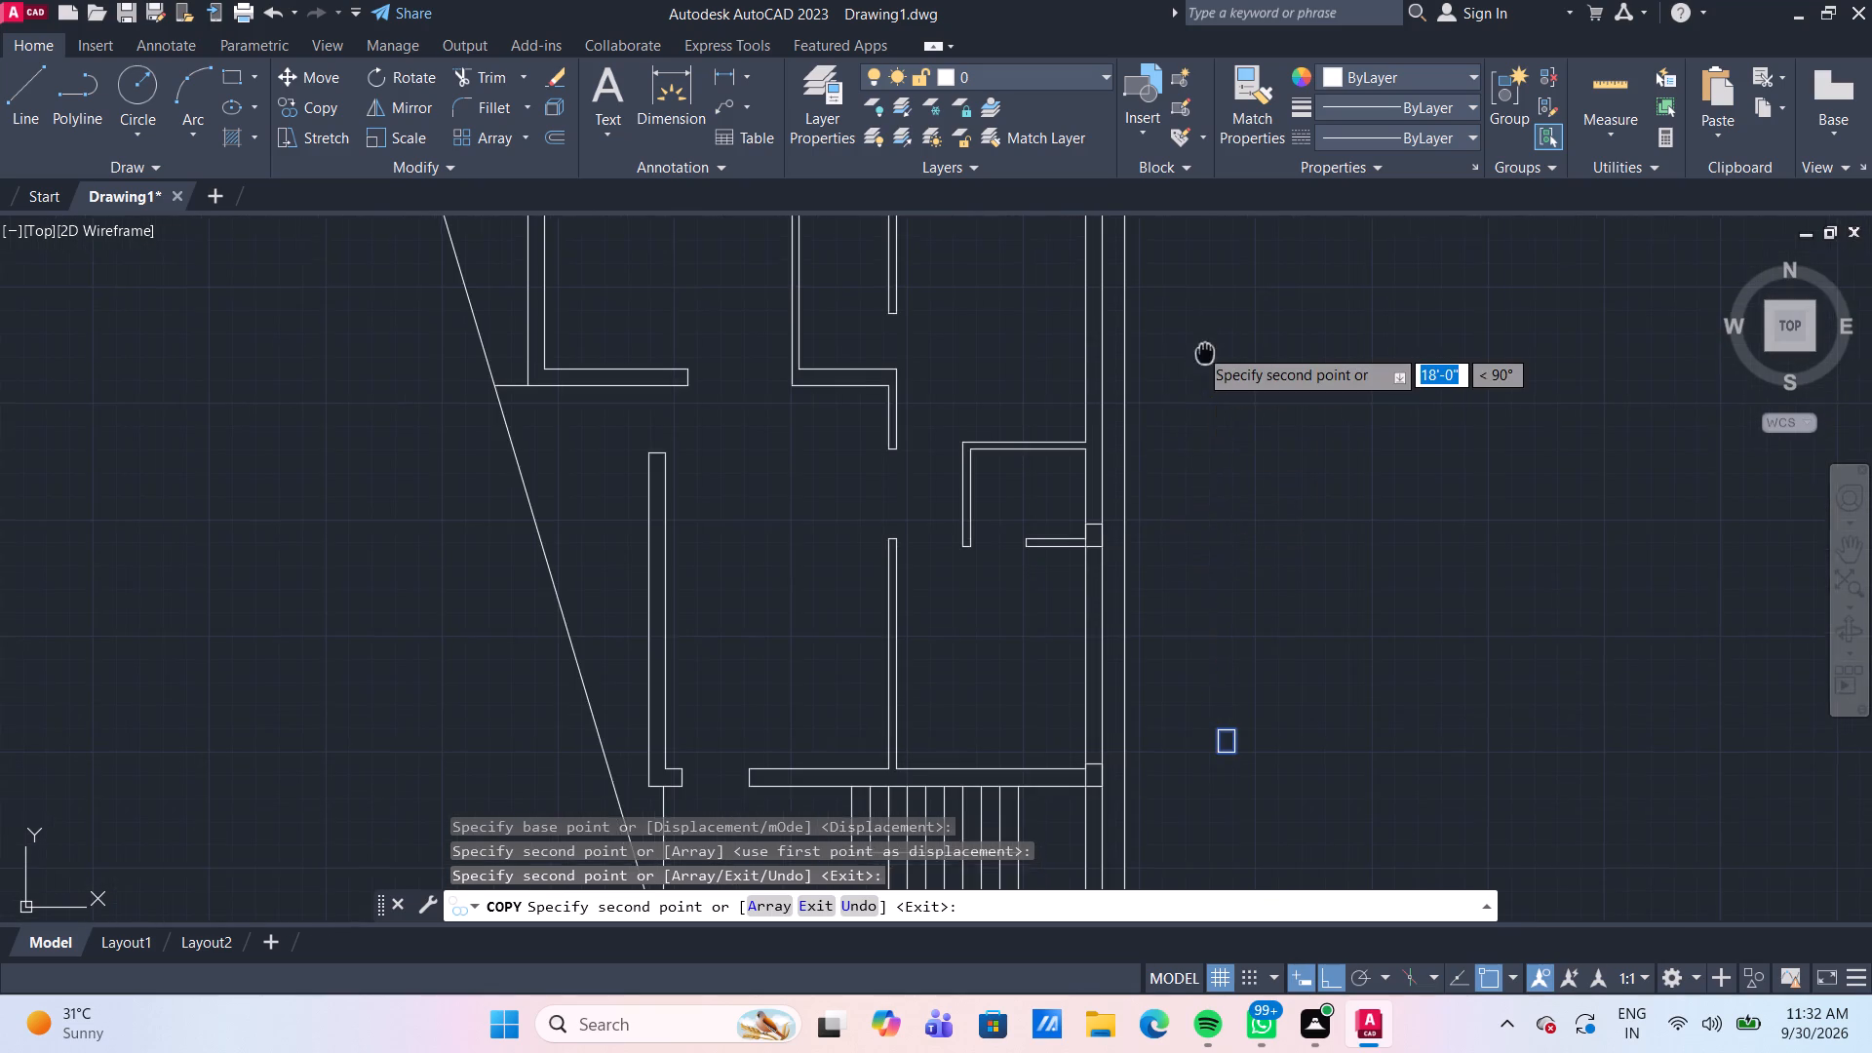
middle_click_drag(1205, 361, 1053, 381)
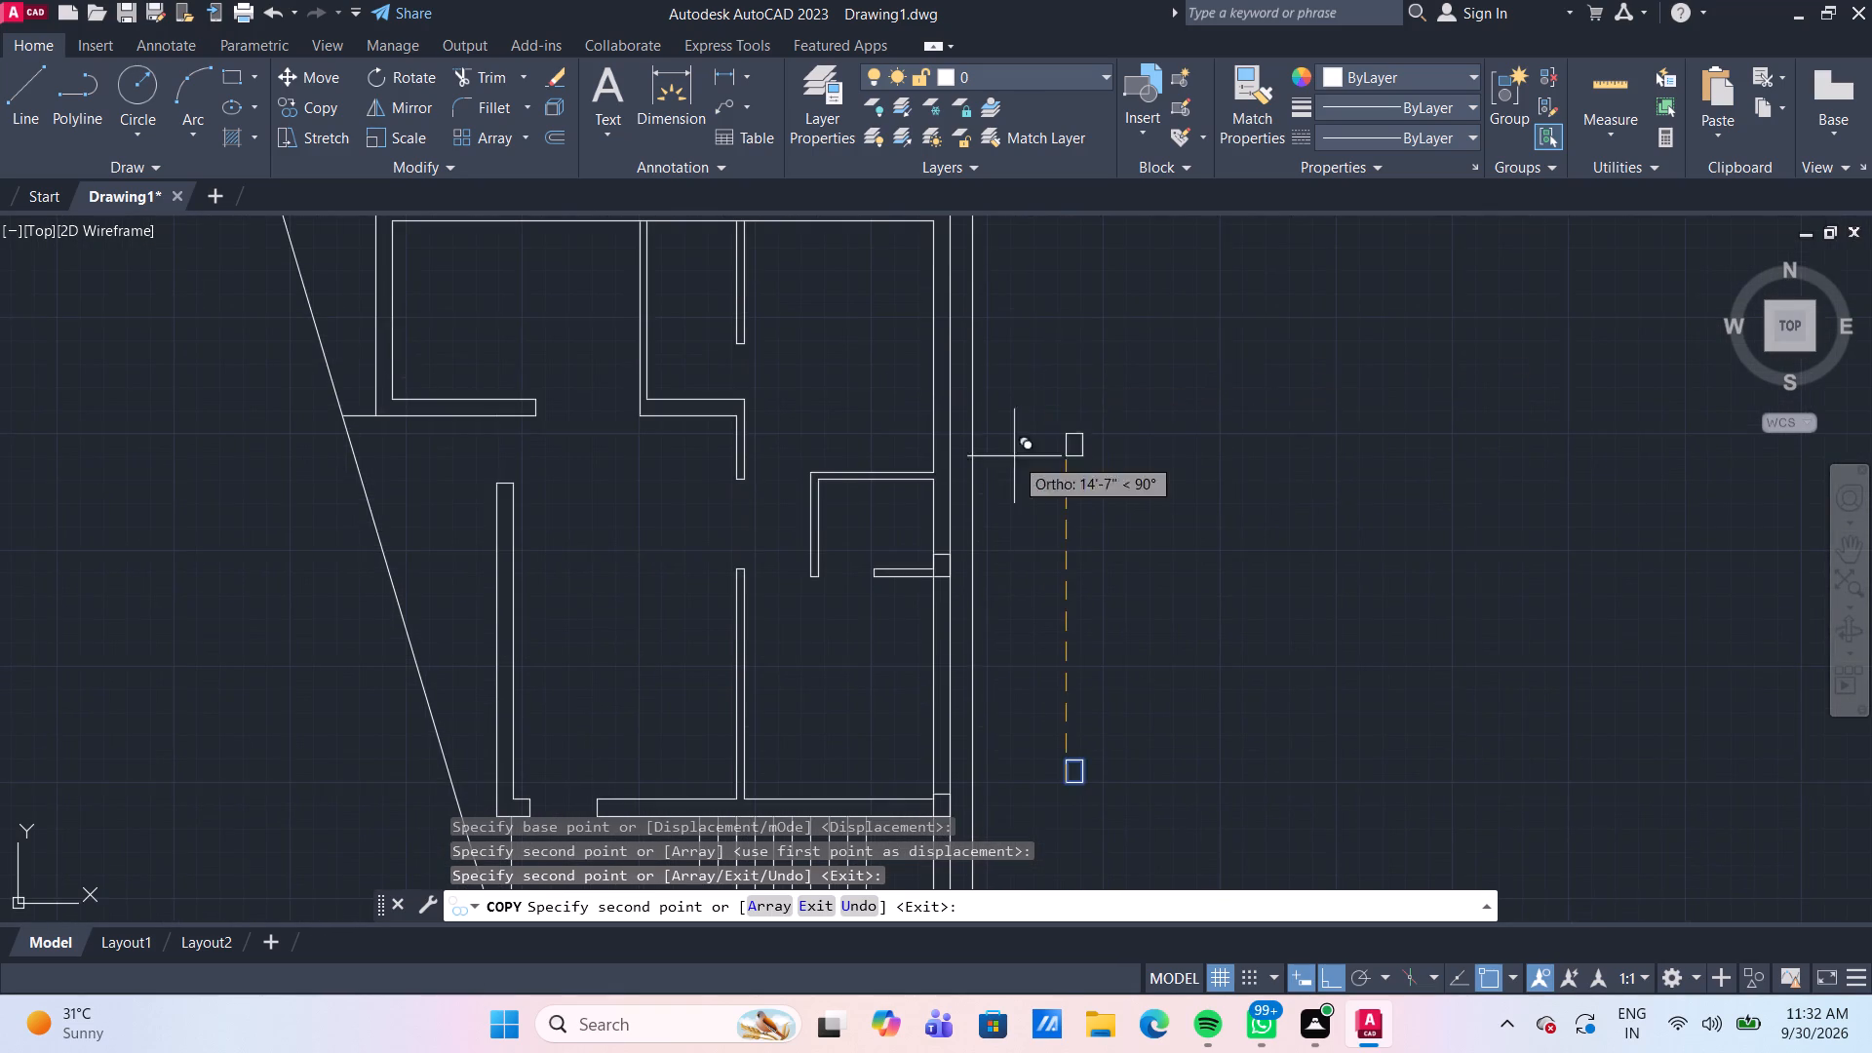
scroll(981, 500, "up", 2)
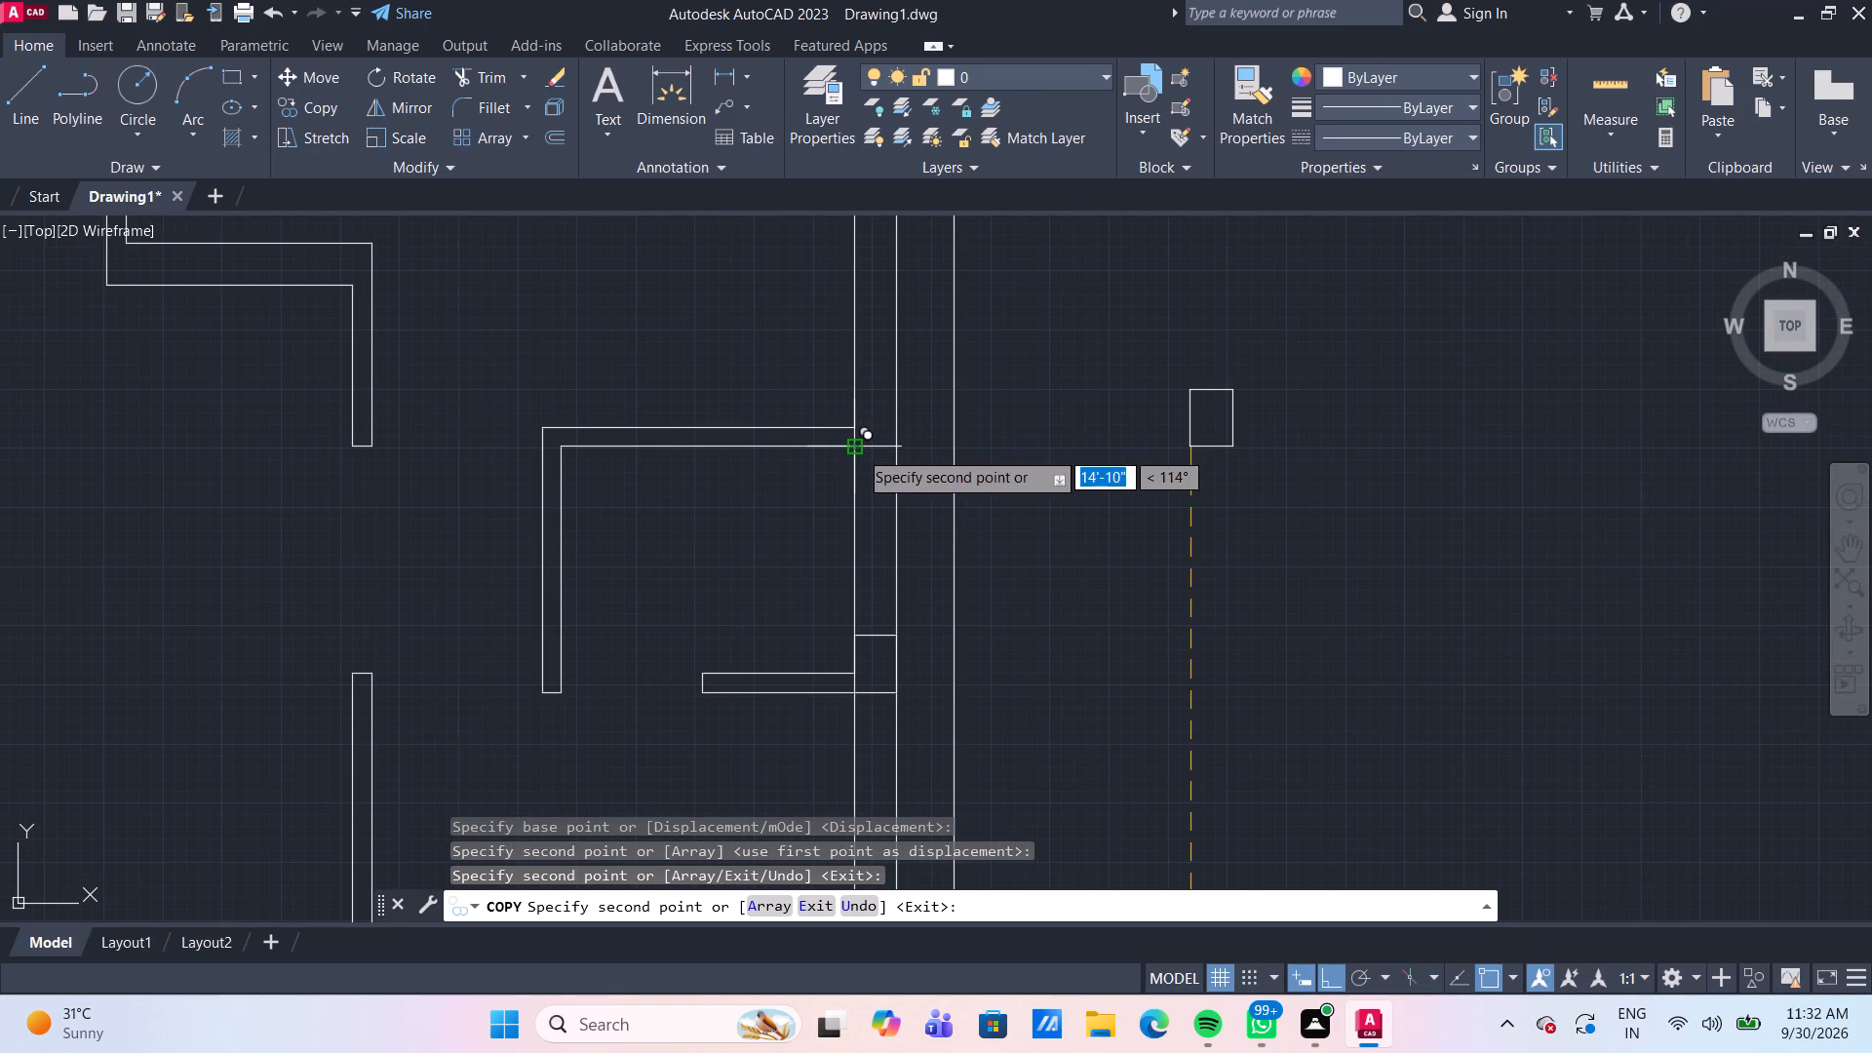
left_click(858, 449)
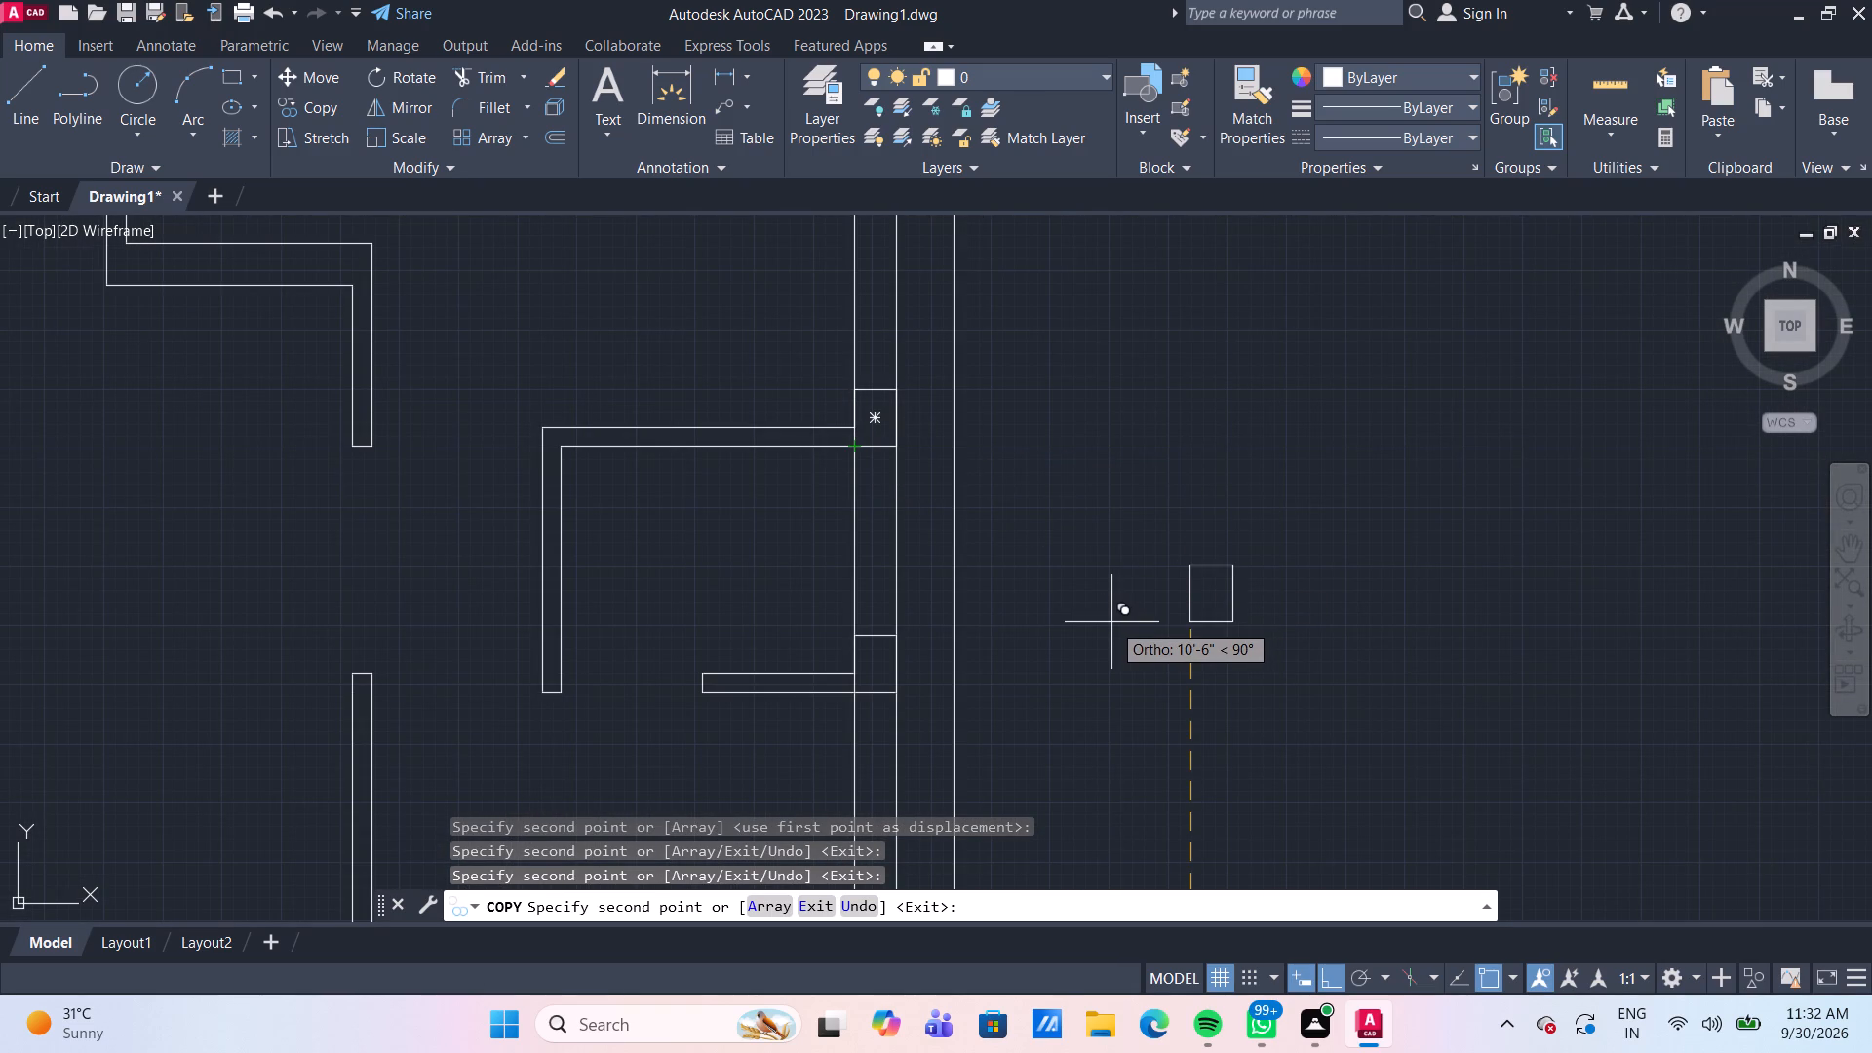
Place a spare copy of the rectangle outside the plan near its upper-right corner, about 25' directly above the original.
scroll(1111, 622, "down", 1)
middle_click_drag(1070, 402, 1071, 401)
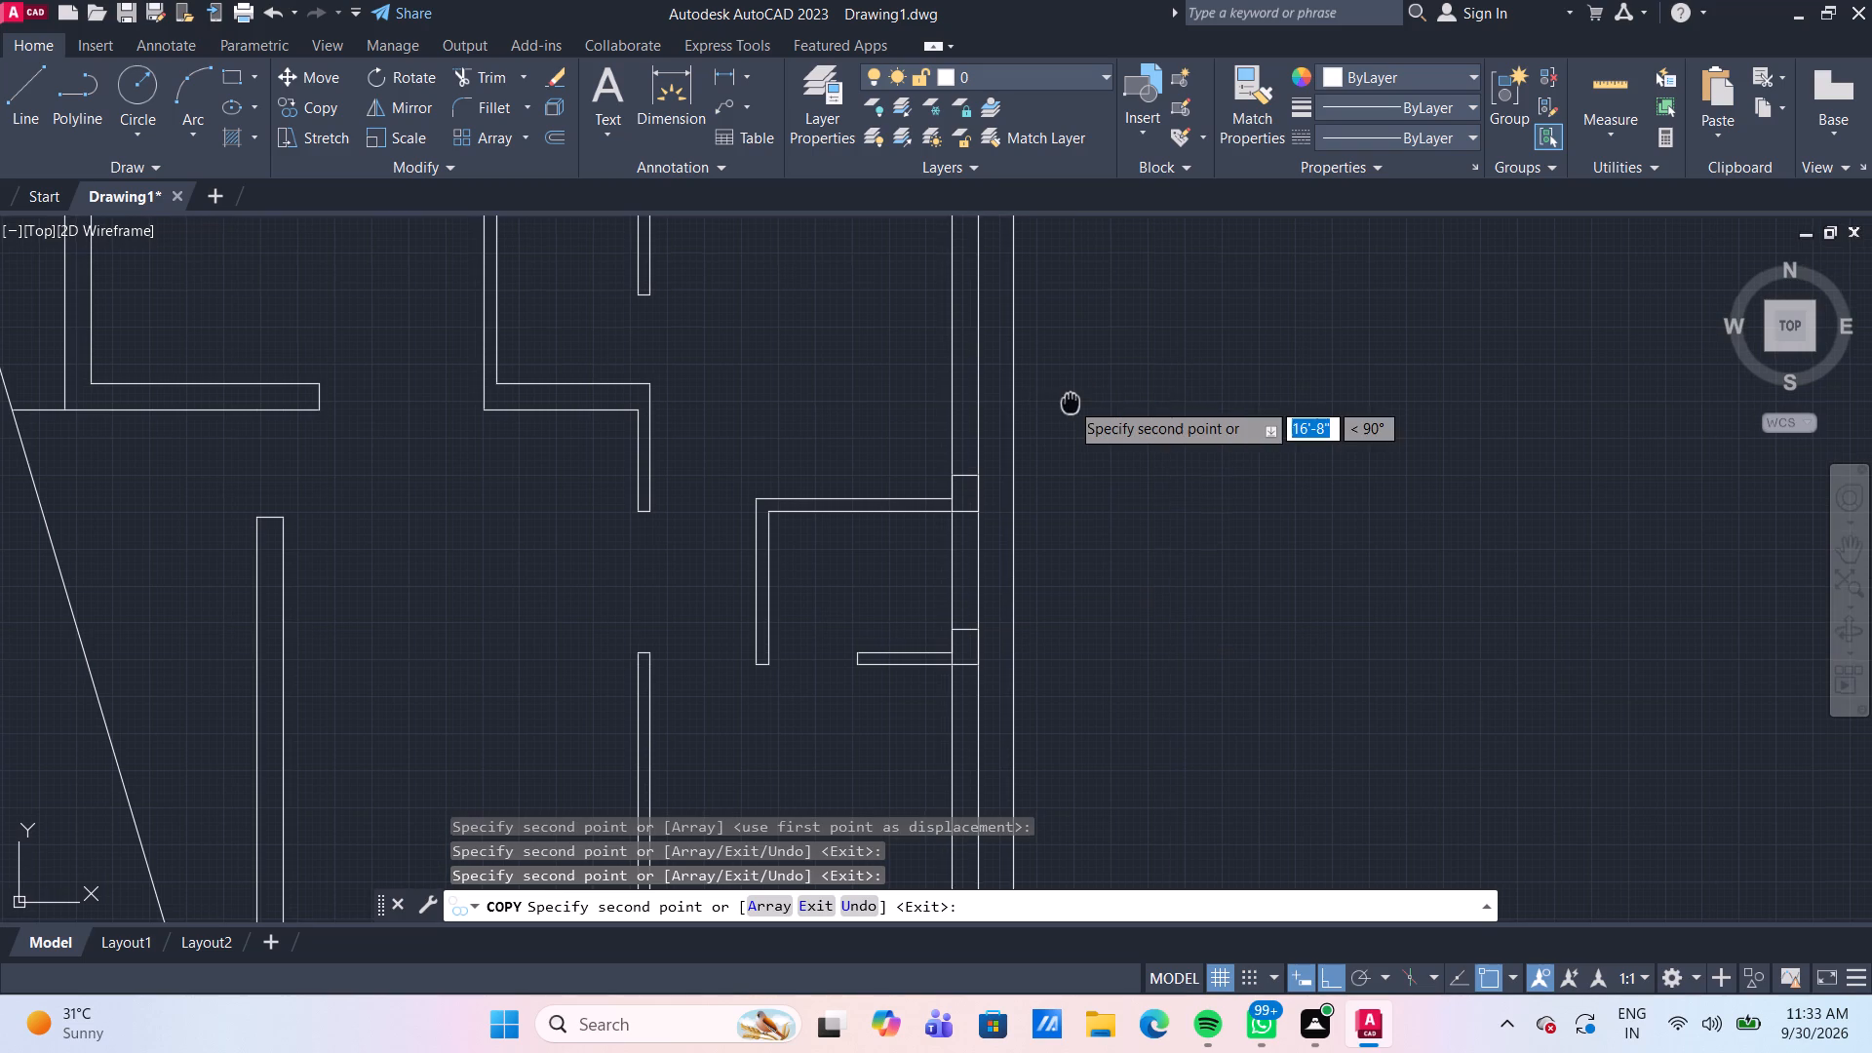
middle_click_drag(1071, 401, 1023, 653)
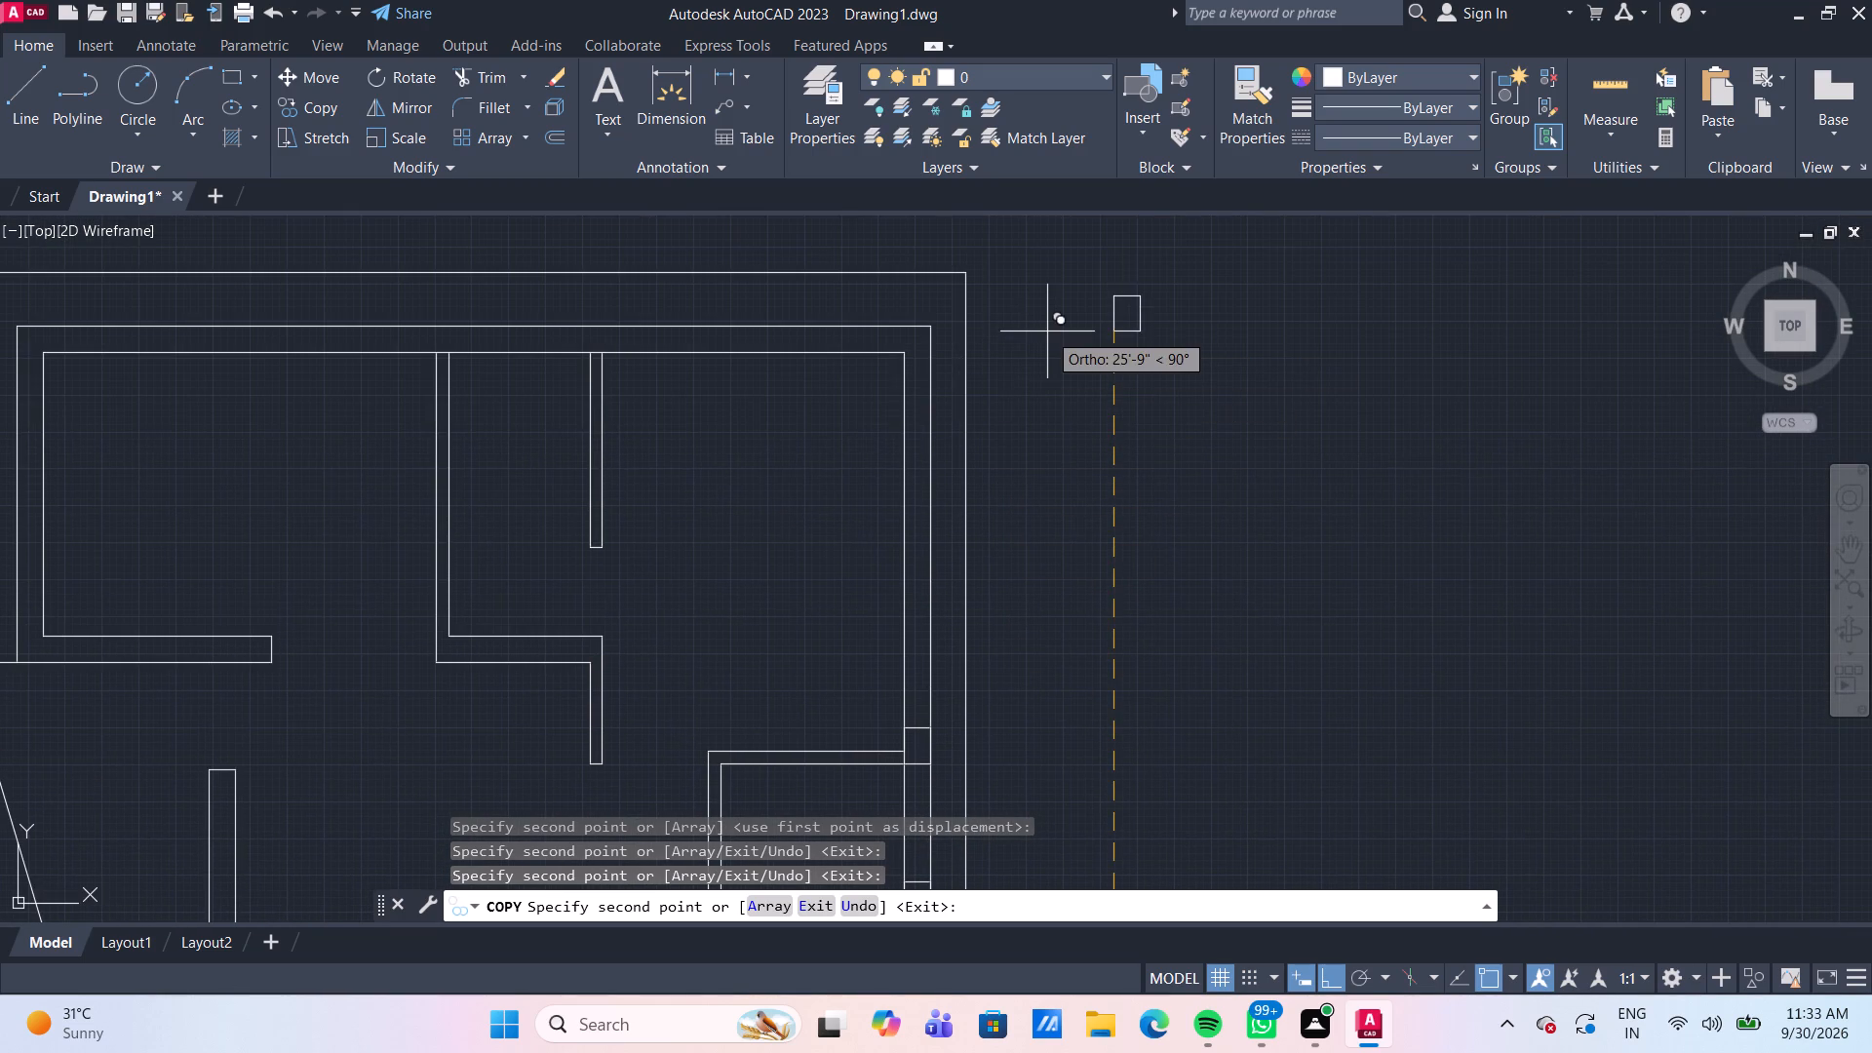
left_click(1031, 358)
key("Escape")
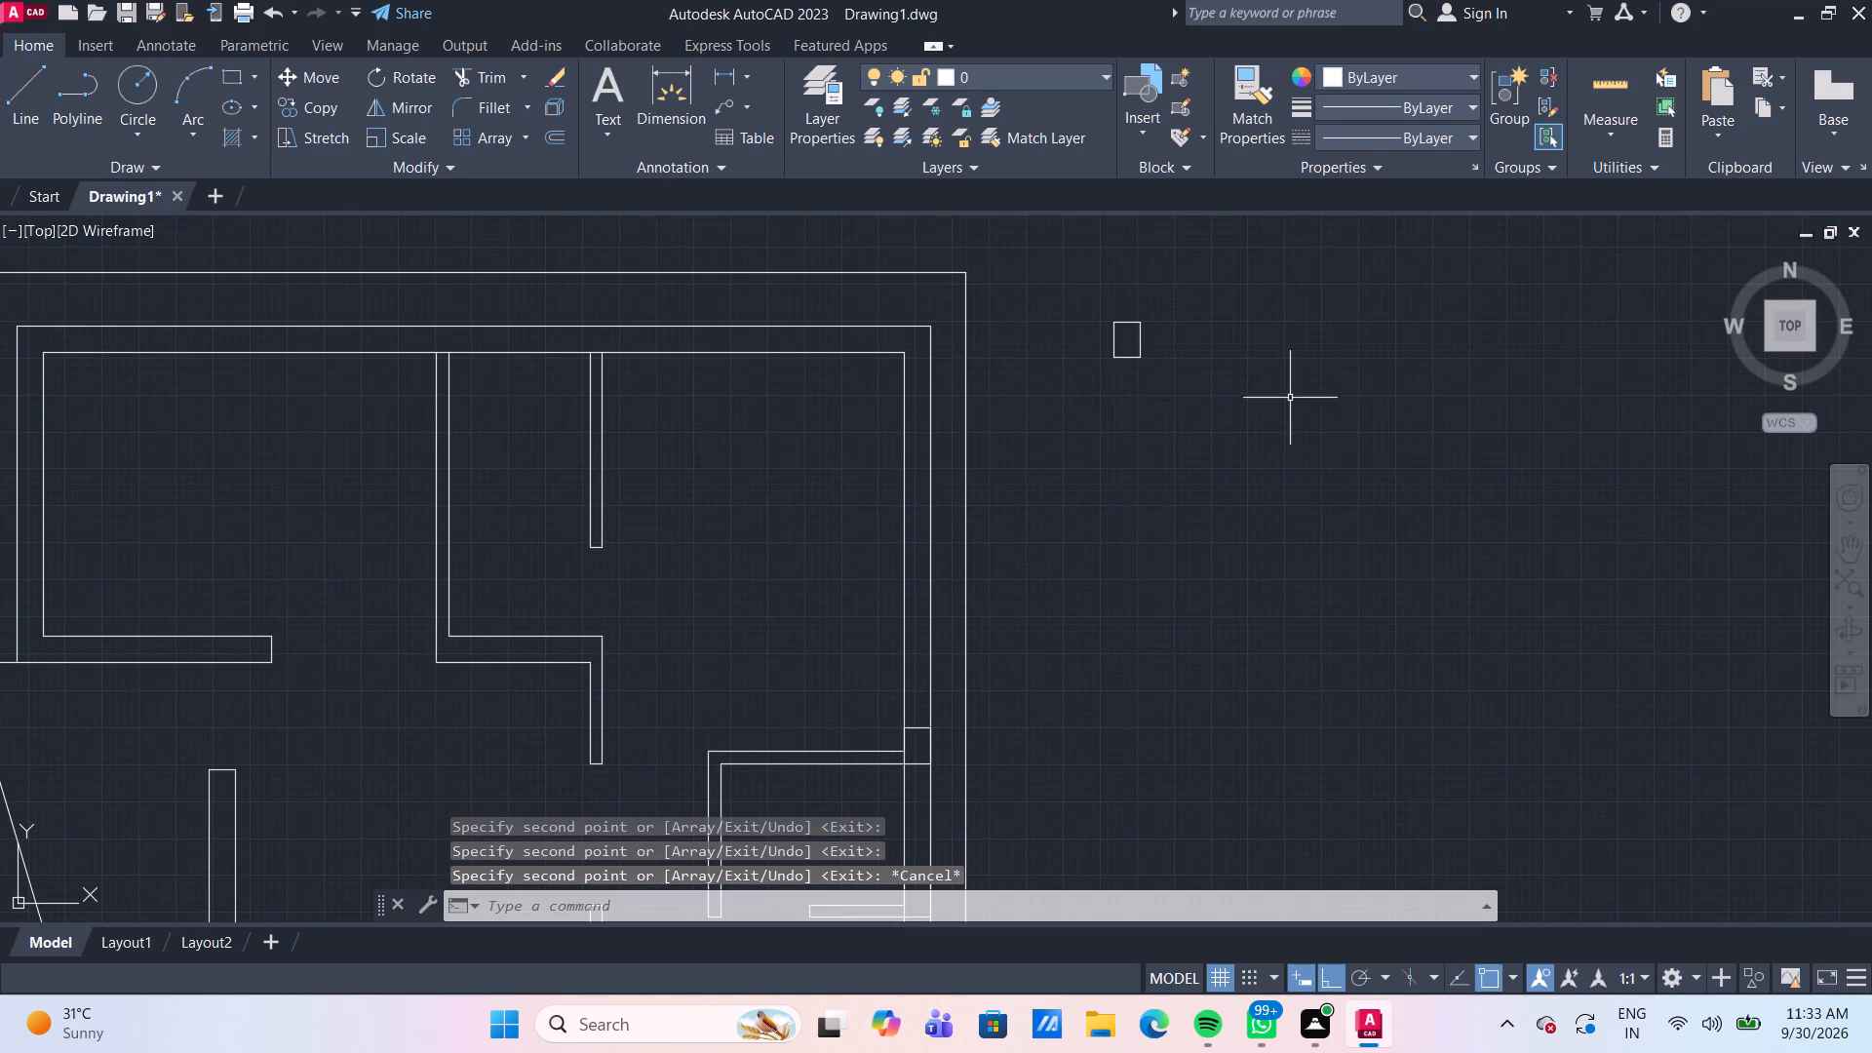
Copy the spare rectangle by its upper-right corner onto the outer upper-right corner of the plan's 9" walls.
left_click_drag(1285, 396, 1269, 391)
left_click(1088, 278)
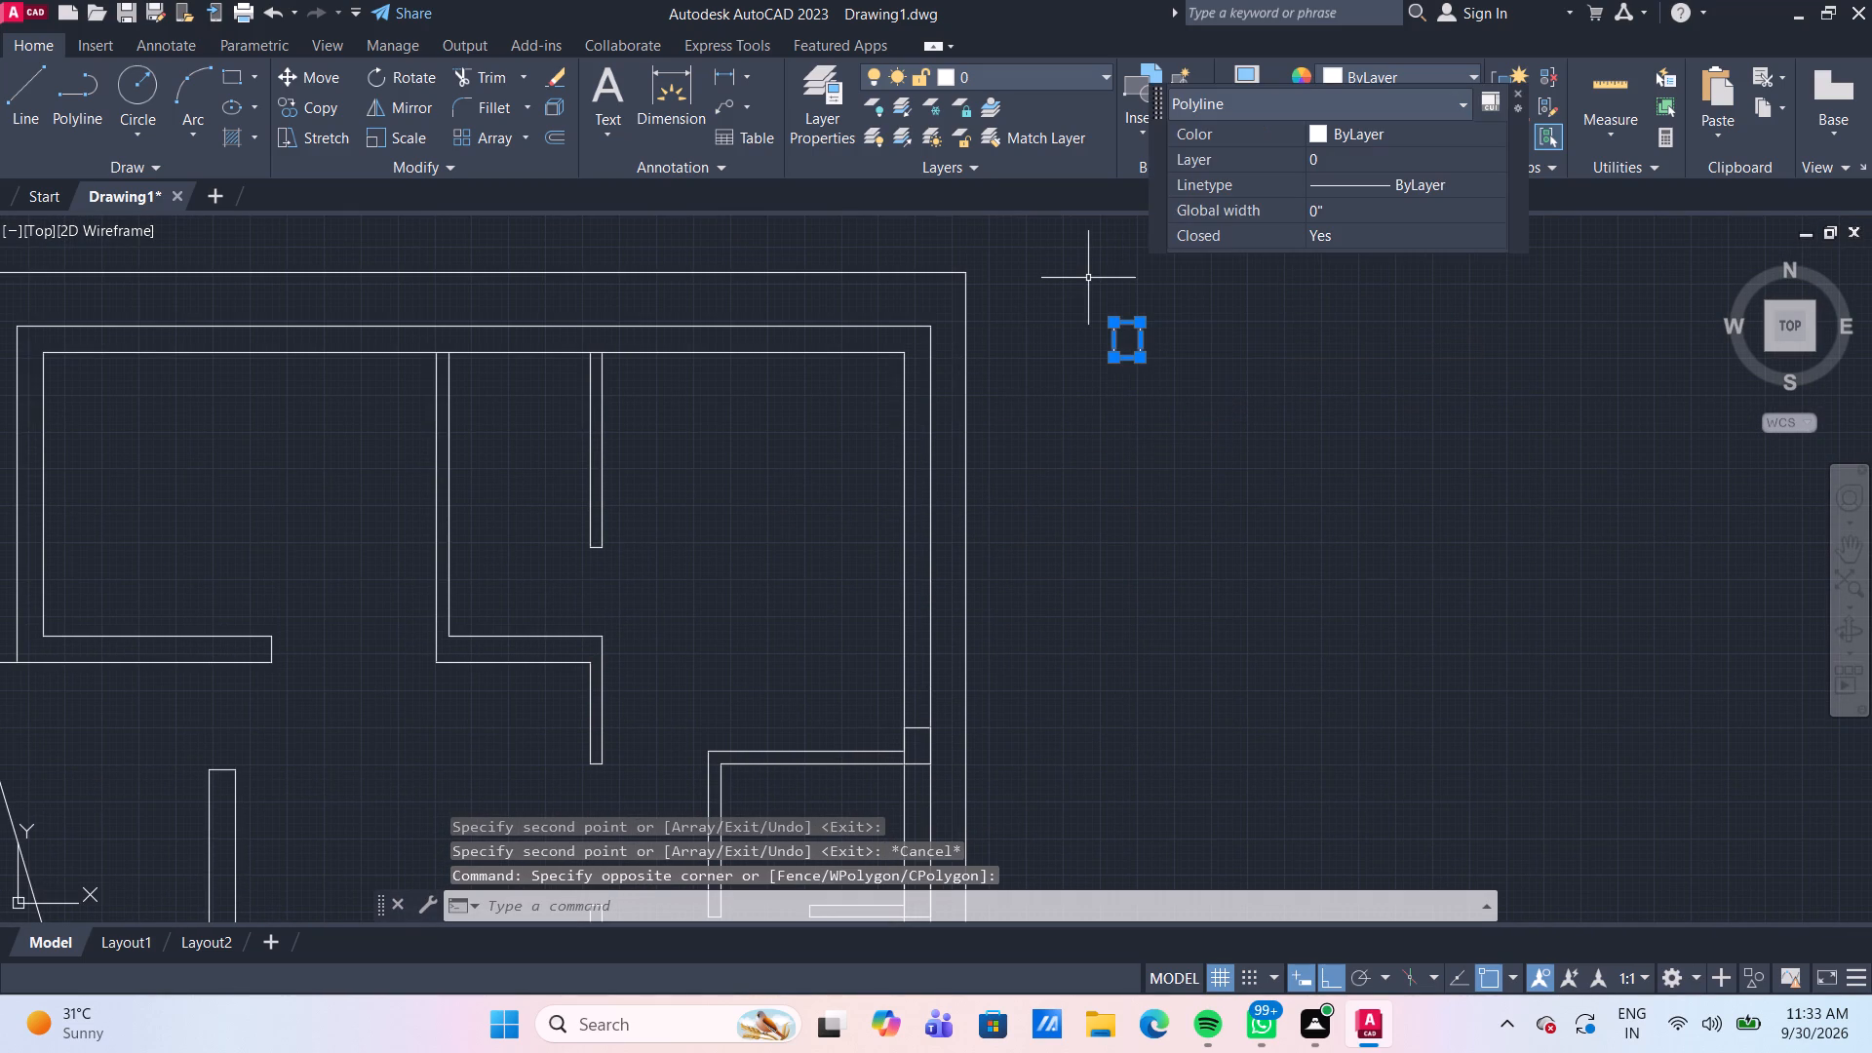
type("CO")
key("Return")
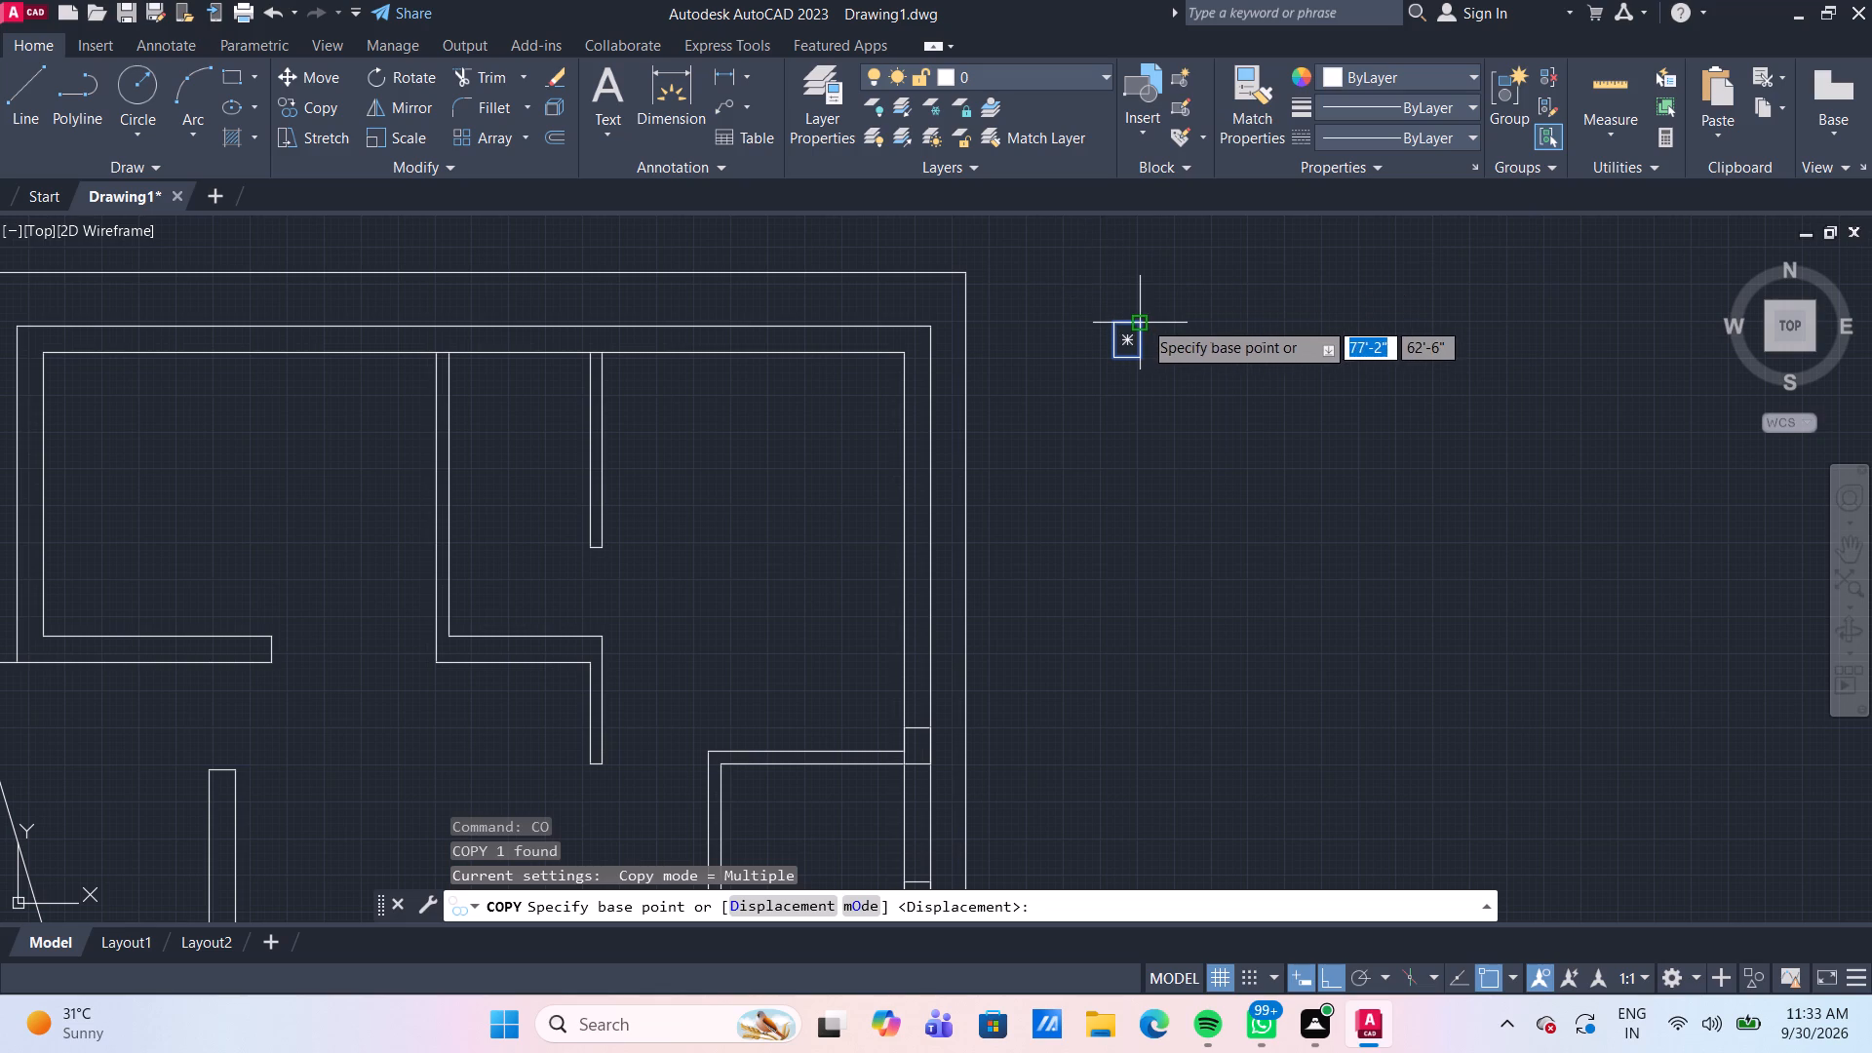
left_click(1136, 319)
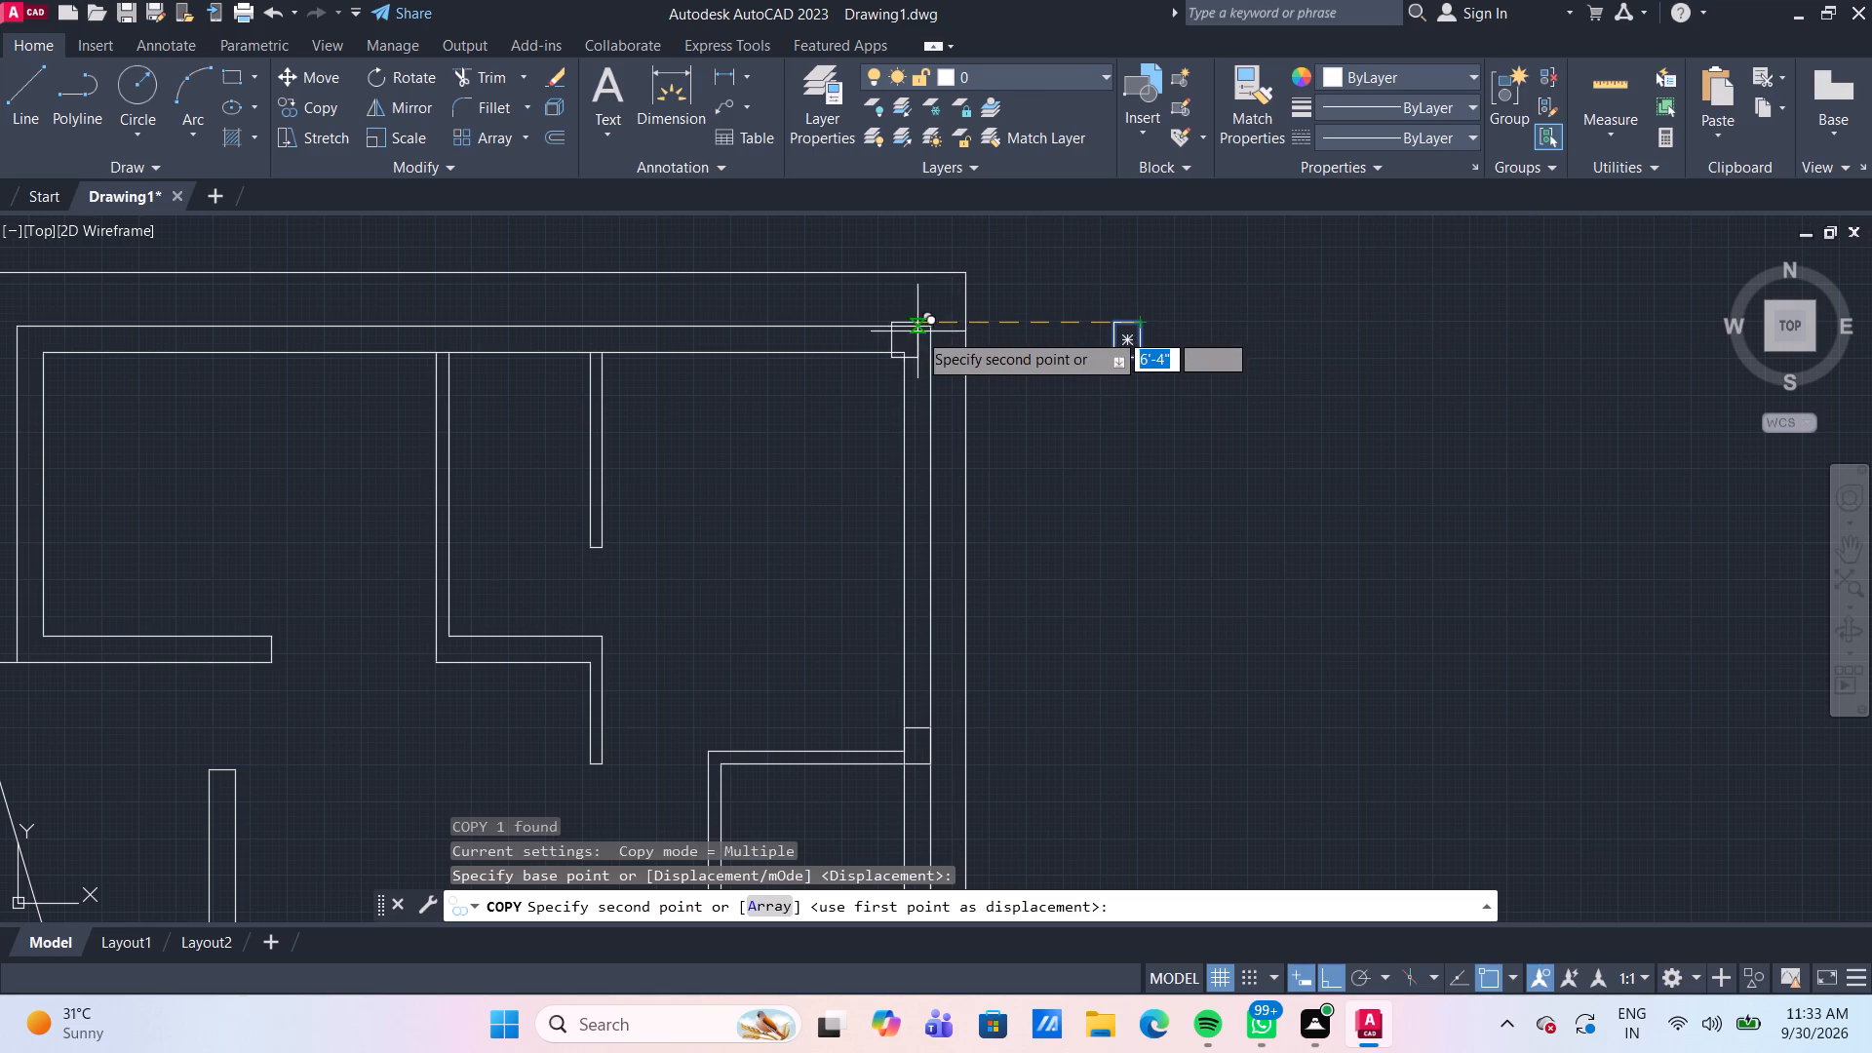
left_click(931, 325)
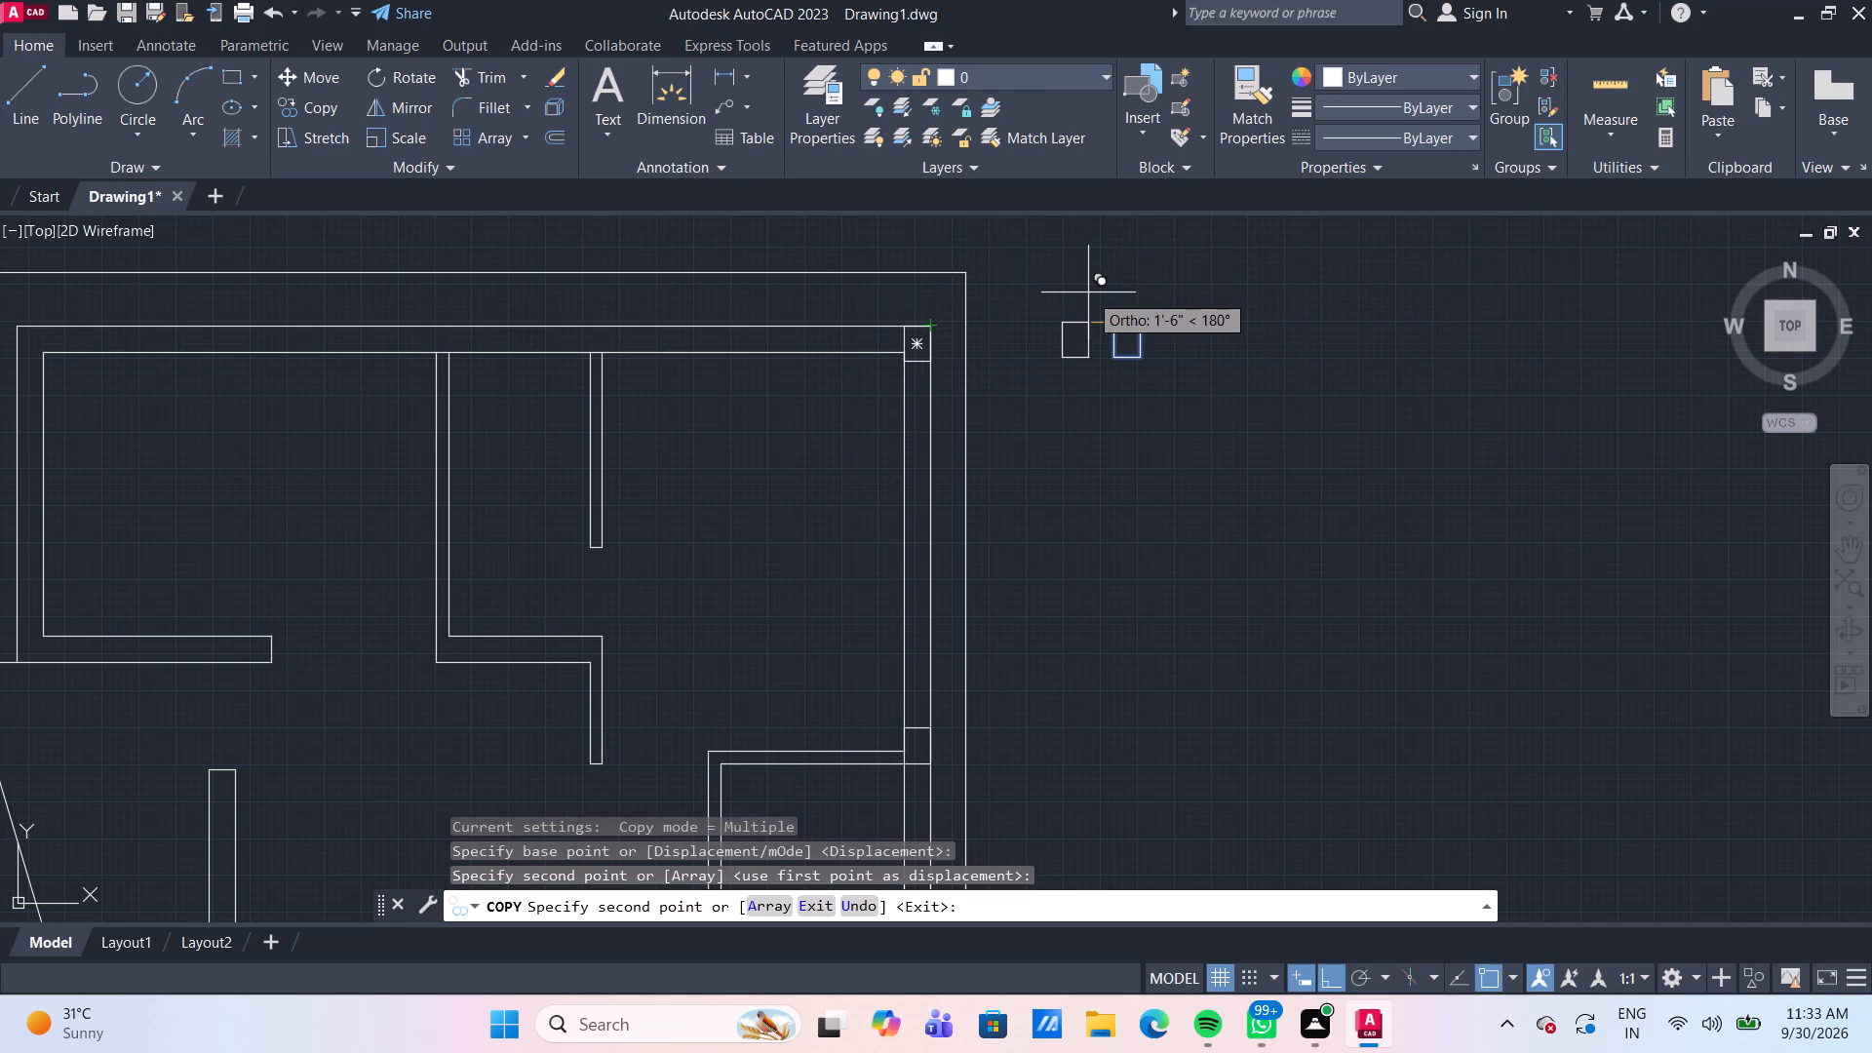
key("Escape")
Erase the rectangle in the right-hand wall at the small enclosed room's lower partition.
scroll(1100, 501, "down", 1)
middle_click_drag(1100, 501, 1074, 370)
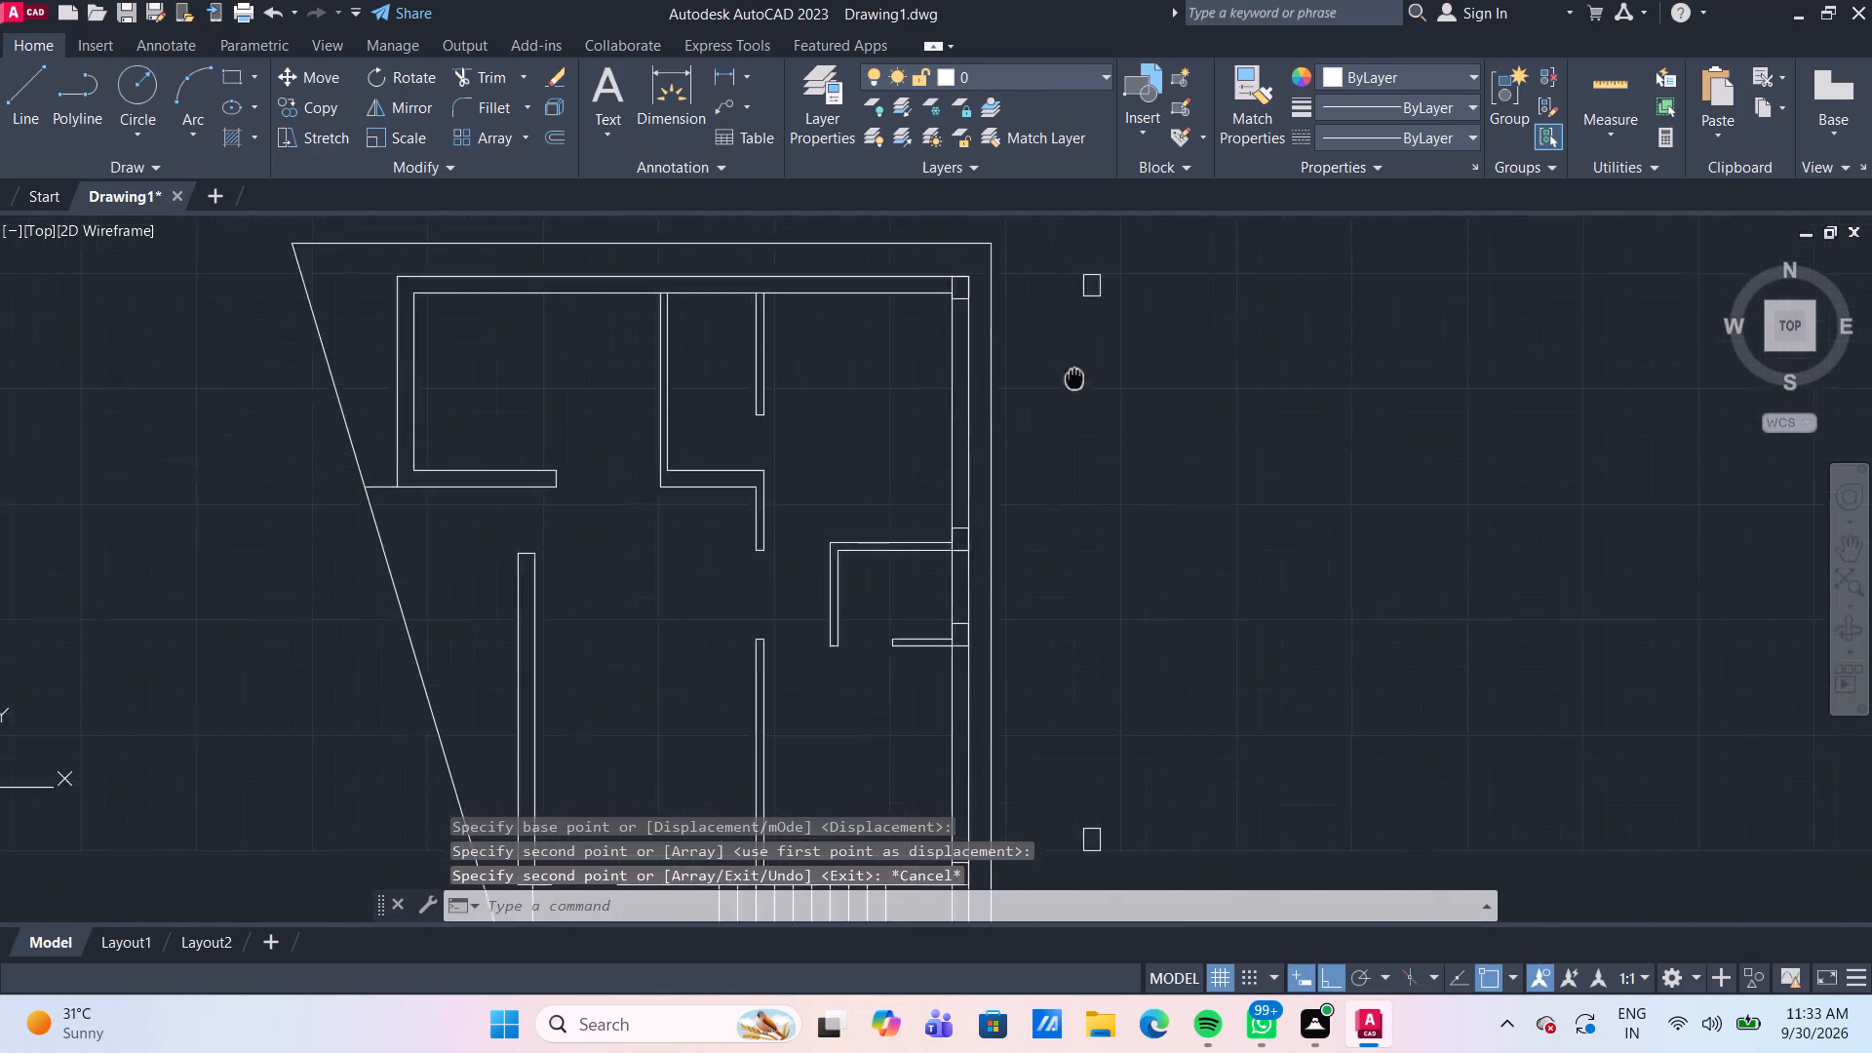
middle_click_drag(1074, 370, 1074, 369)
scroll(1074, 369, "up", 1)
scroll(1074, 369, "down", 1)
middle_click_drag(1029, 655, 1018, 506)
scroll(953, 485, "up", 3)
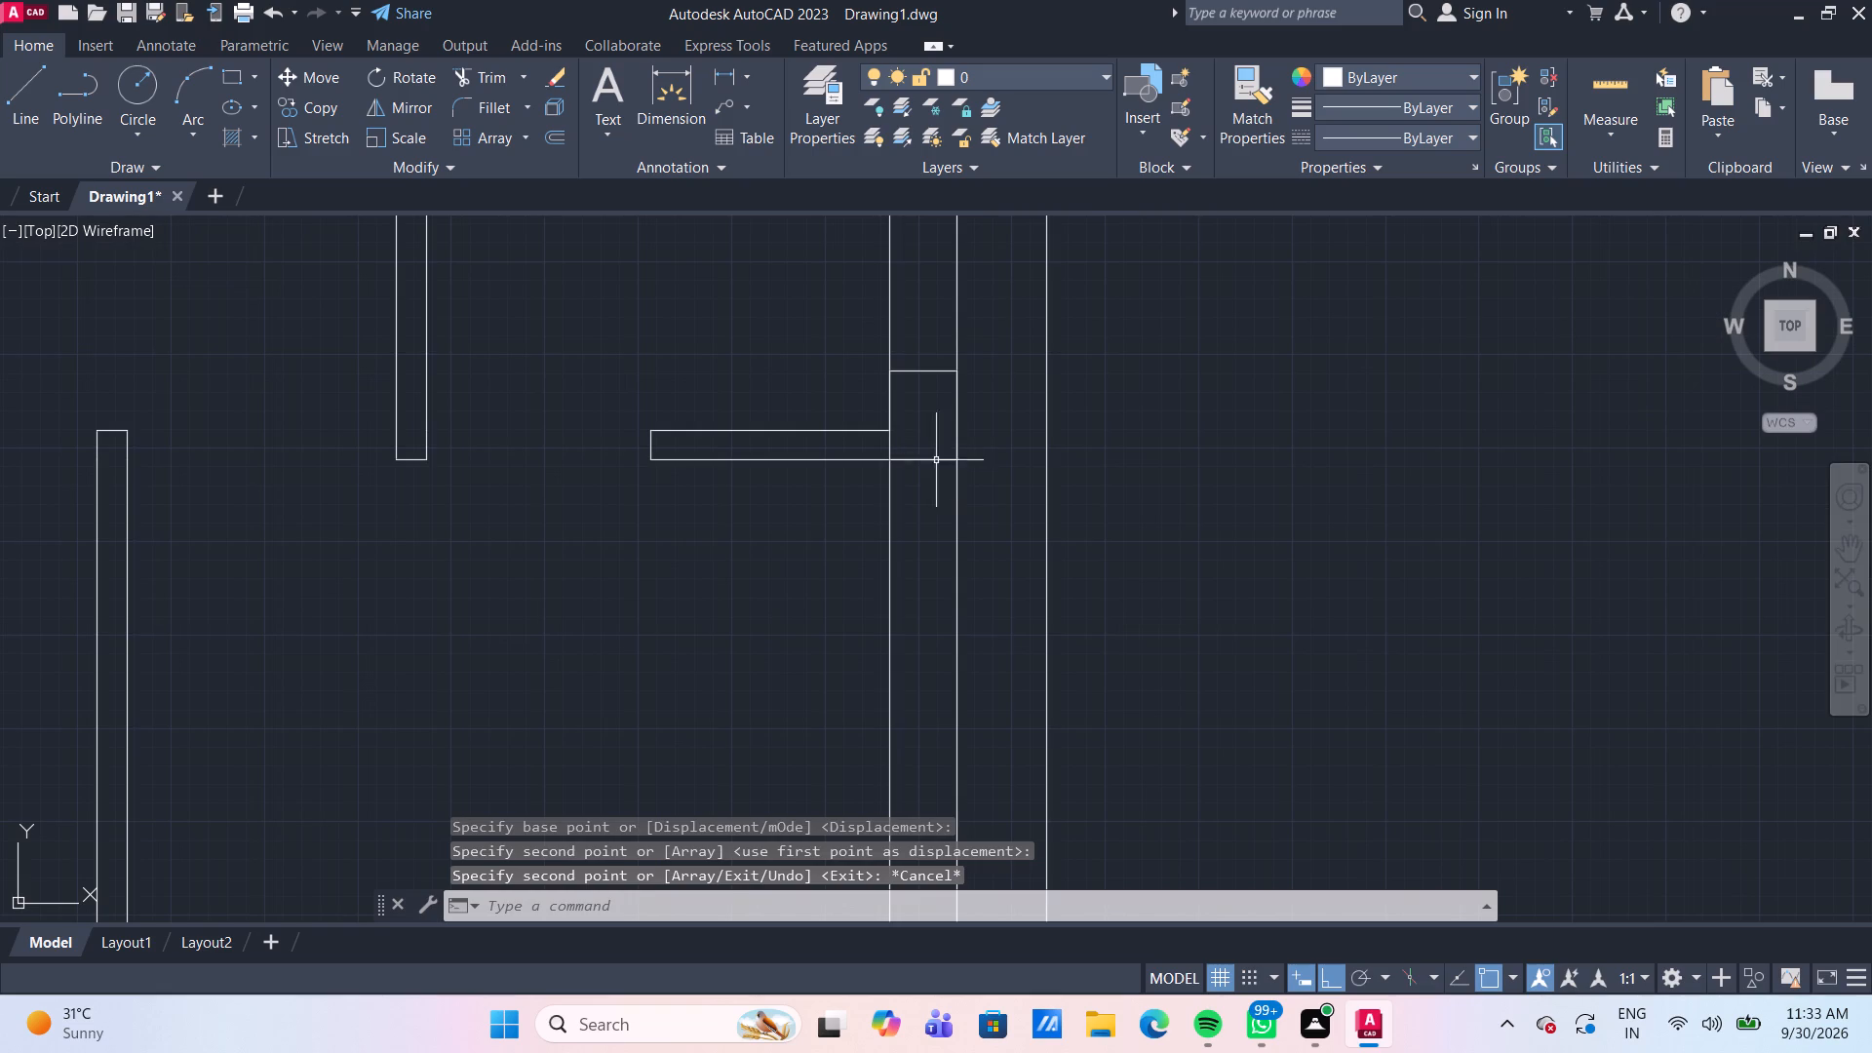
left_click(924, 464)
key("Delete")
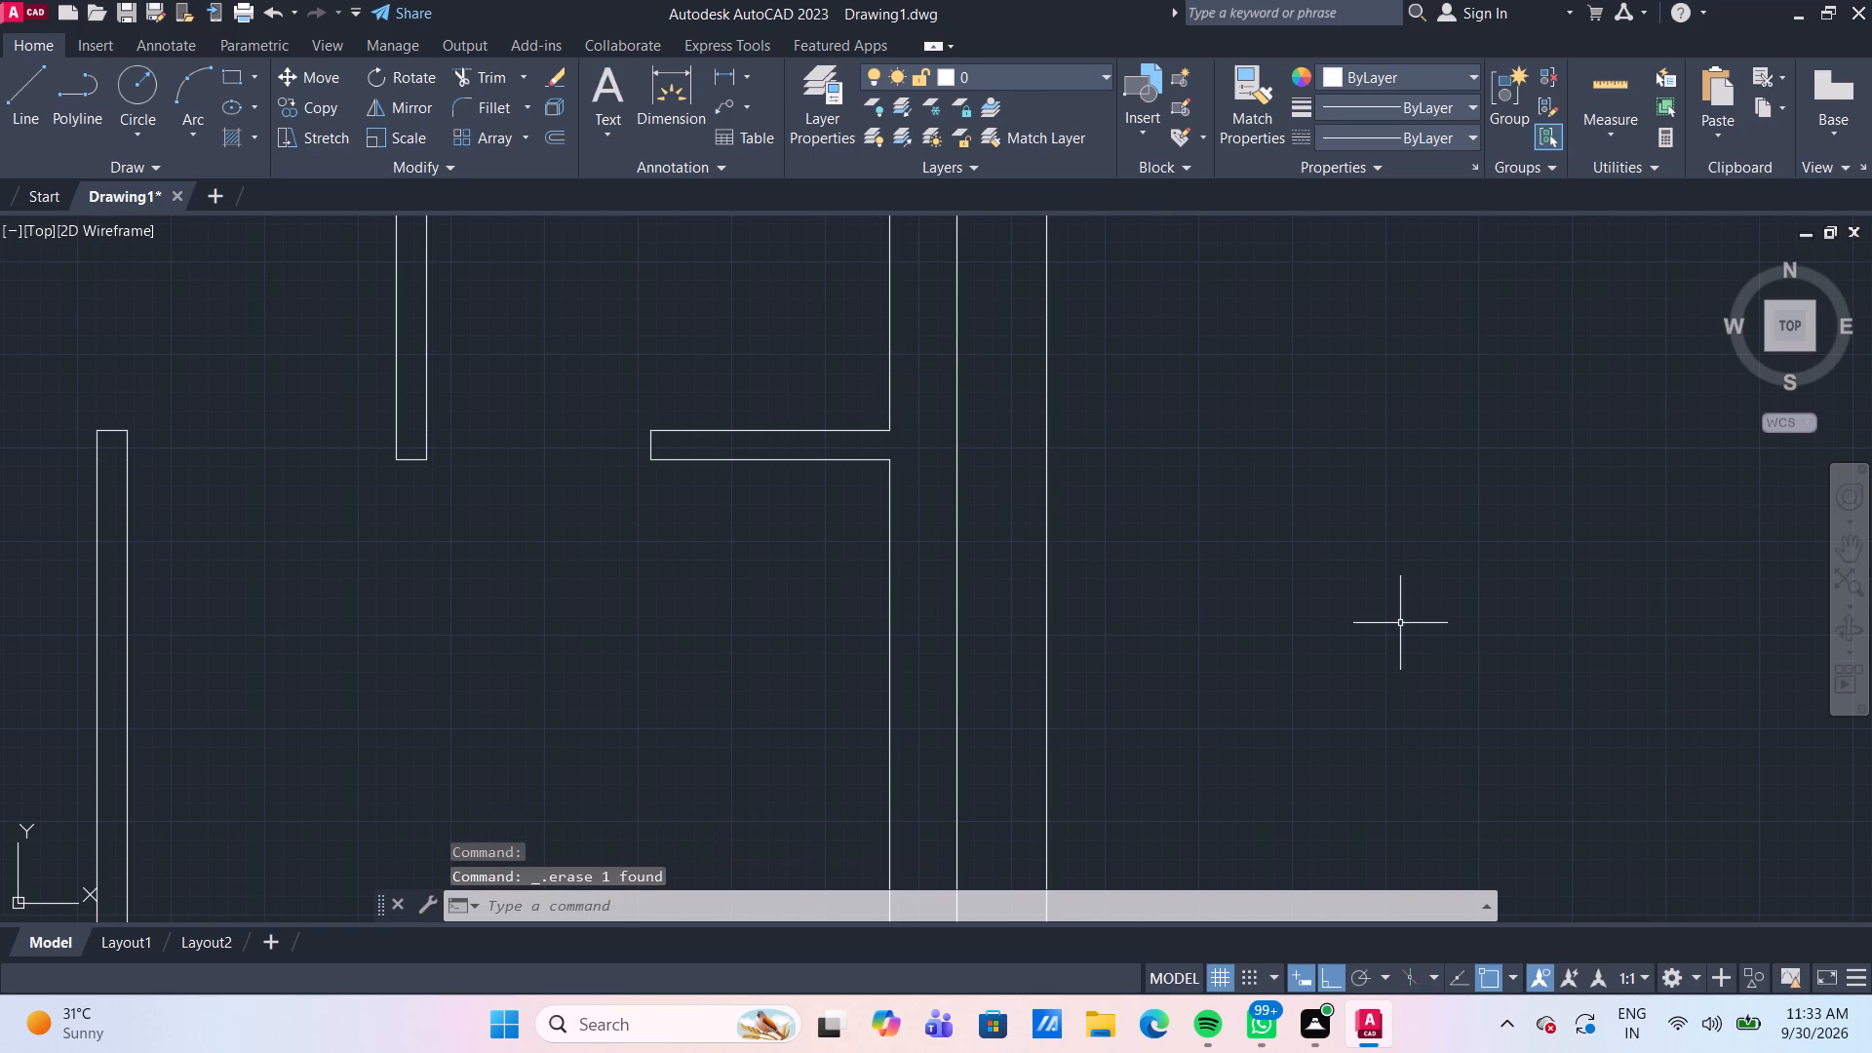
Copy the rectangle beside the staircase by its lower-left corner onto the staircase wall, at the middle partition and the left-hand wall's outer corner.
scroll(1400, 623, "down", 3)
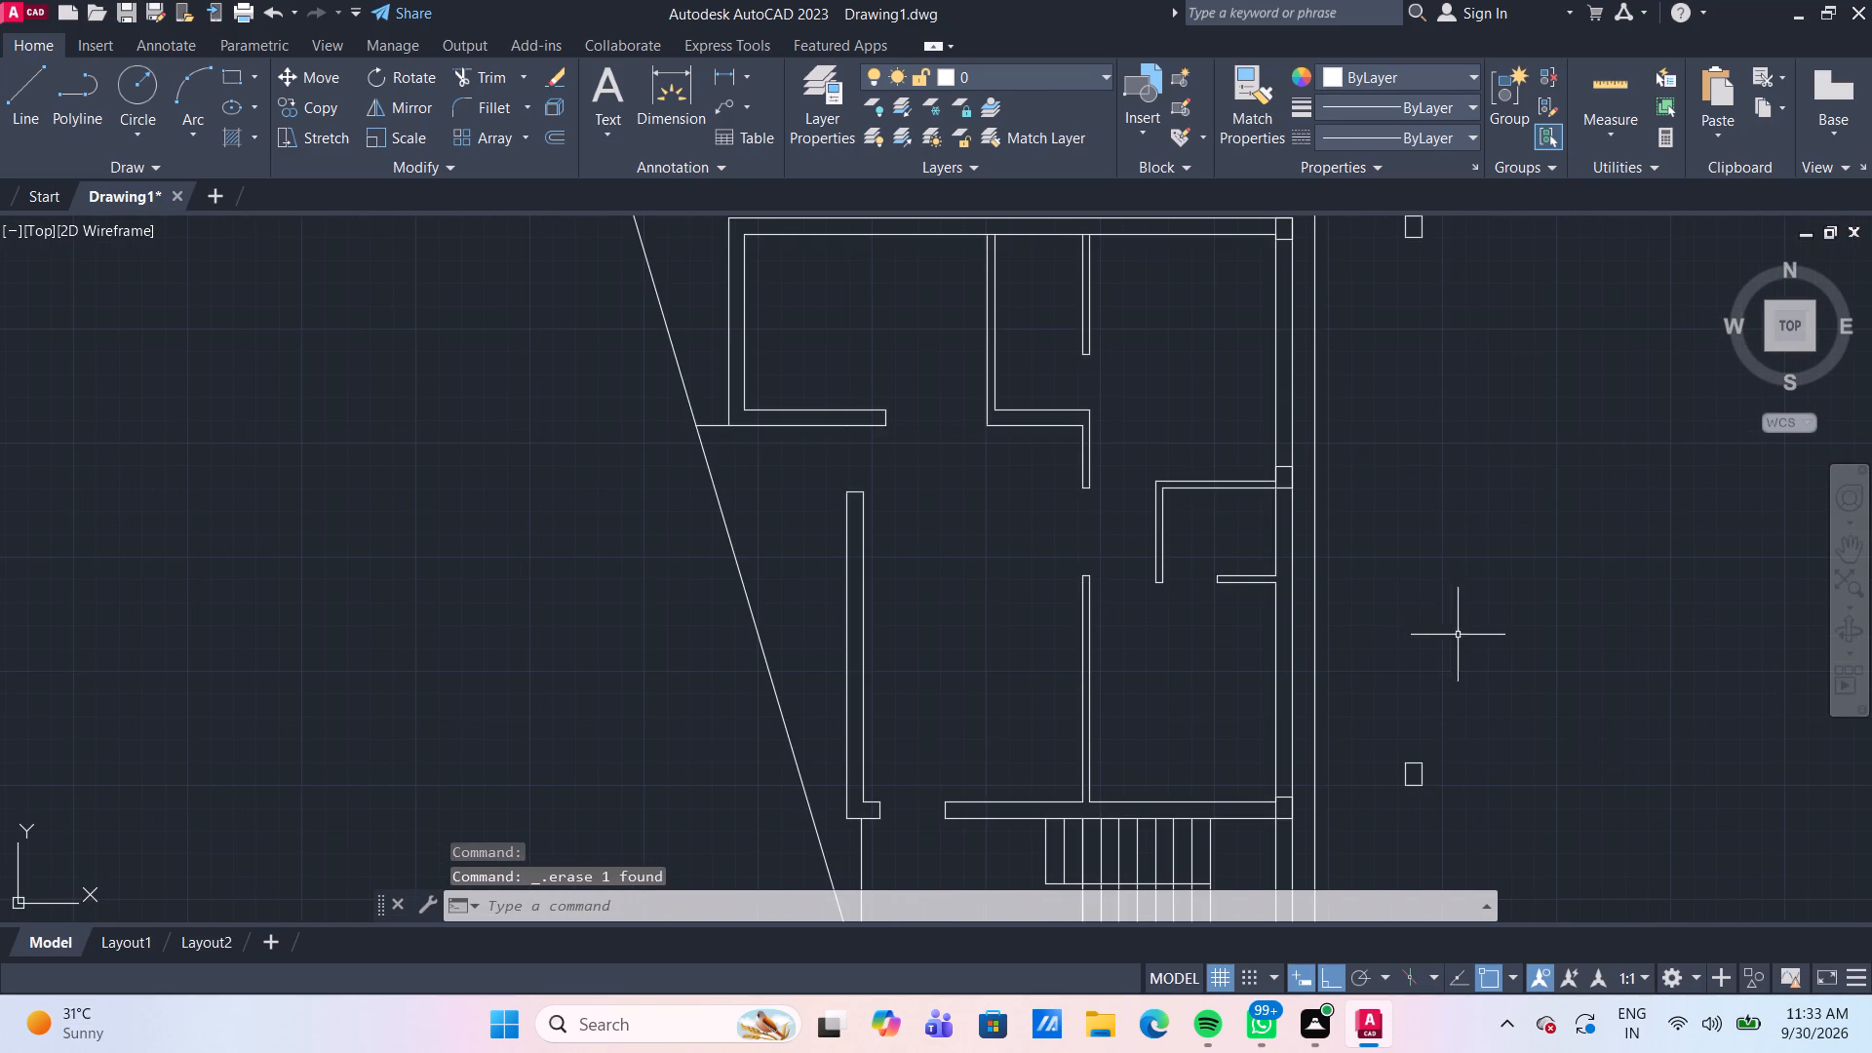
middle_click_drag(1448, 625, 1194, 437)
scroll(1194, 455, "down", 2)
scroll(1007, 580, "up", 1)
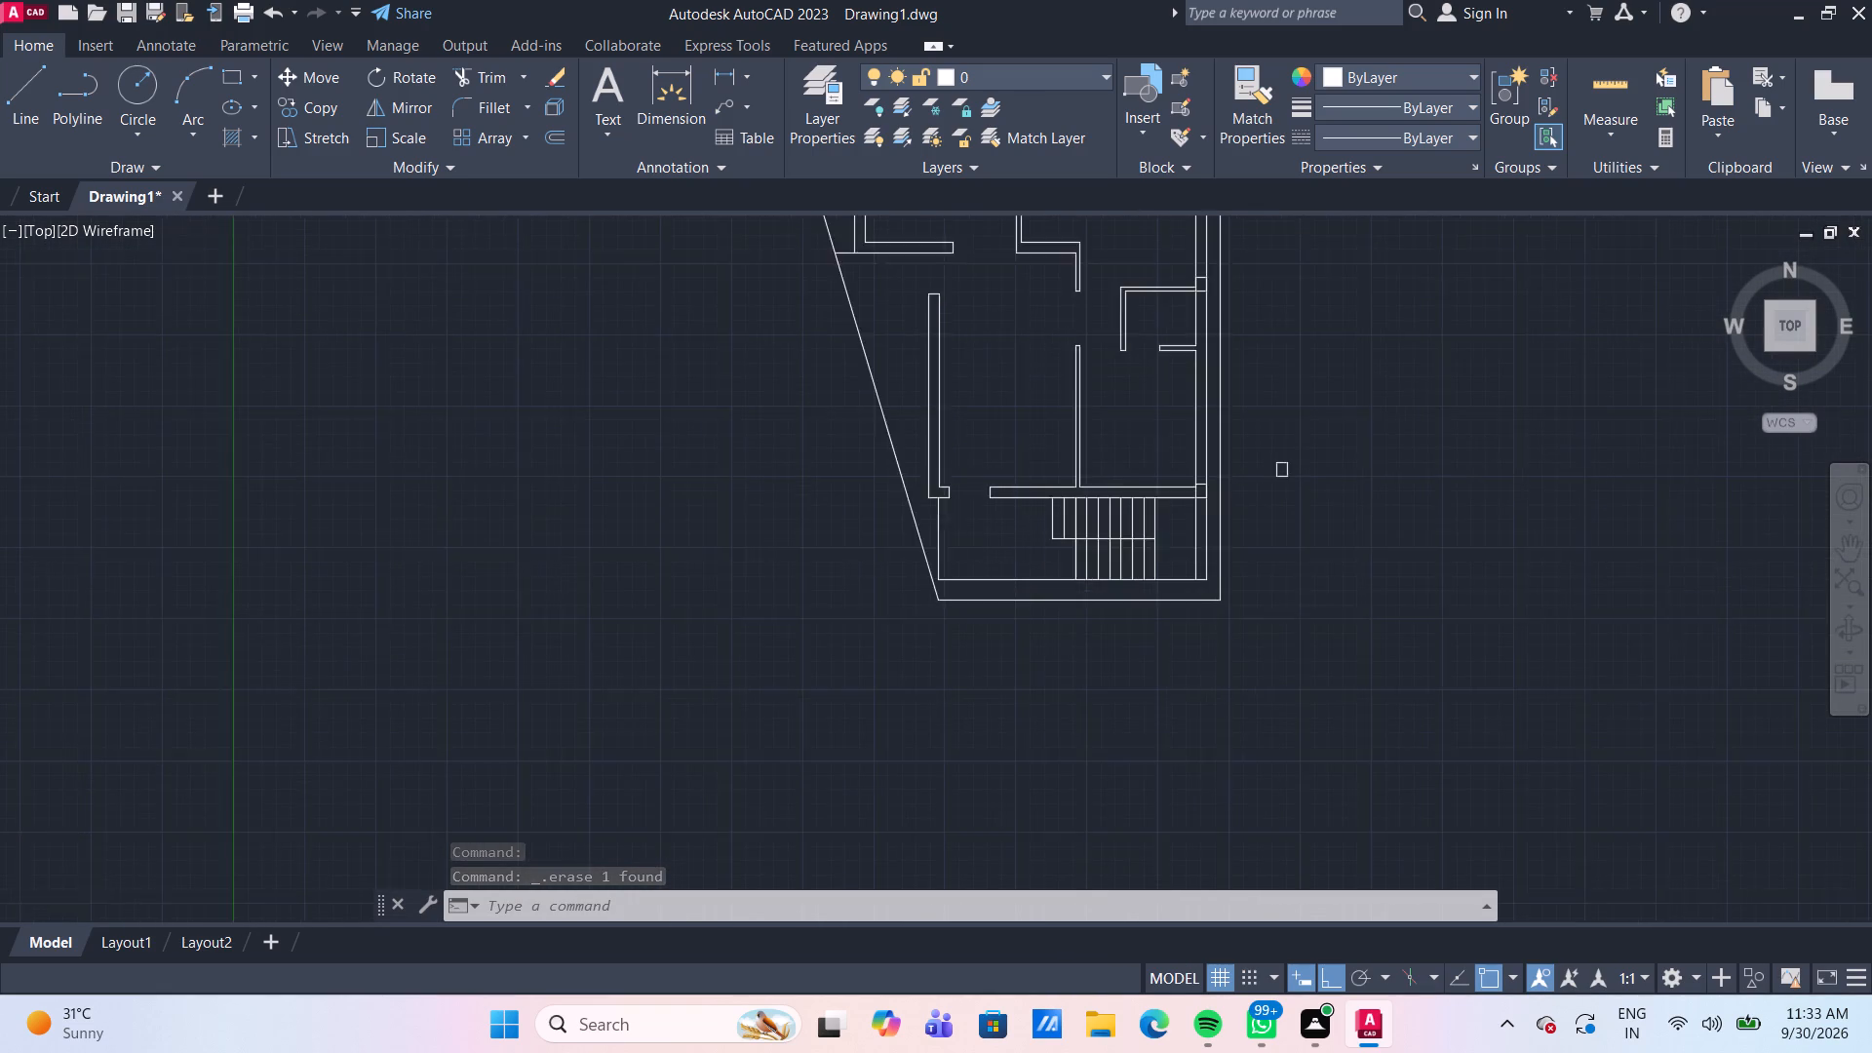
scroll(962, 474, "up", 2)
middle_click_drag(971, 538, 877, 575)
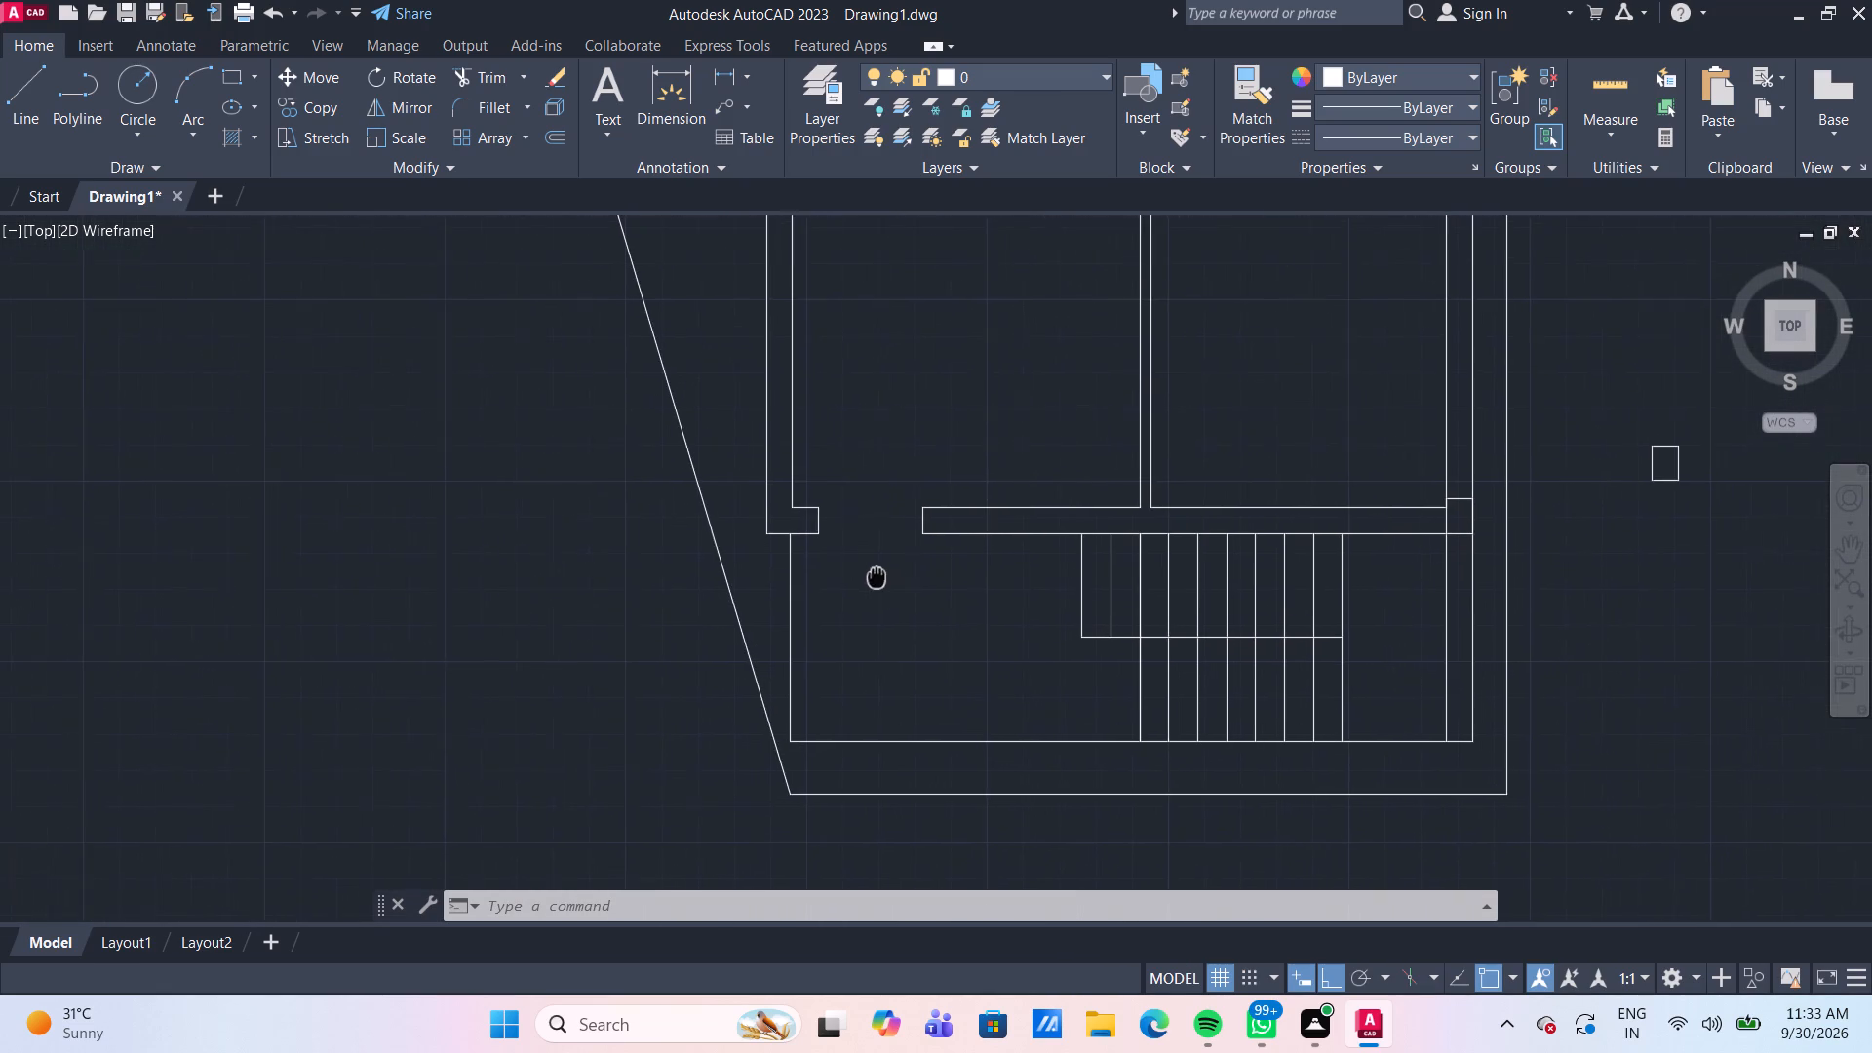
middle_click_drag(877, 575, 785, 567)
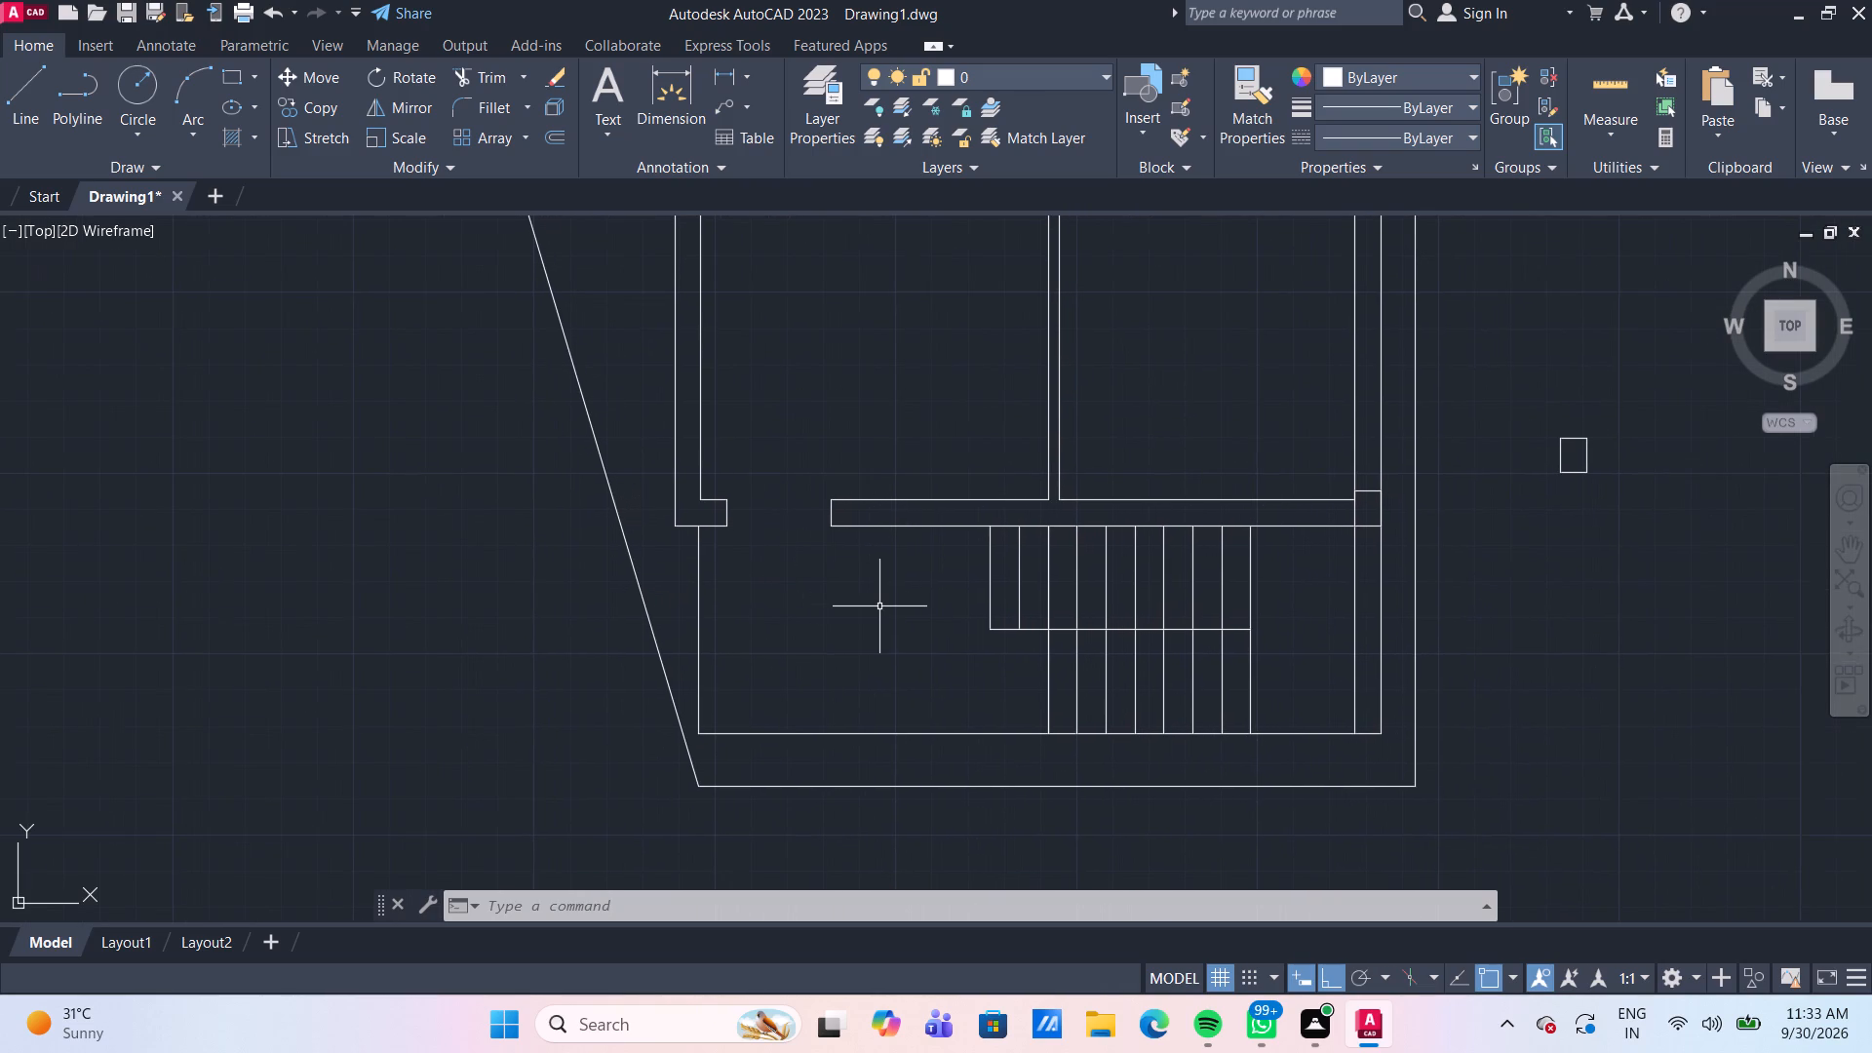
scroll(879, 606, "up", 1)
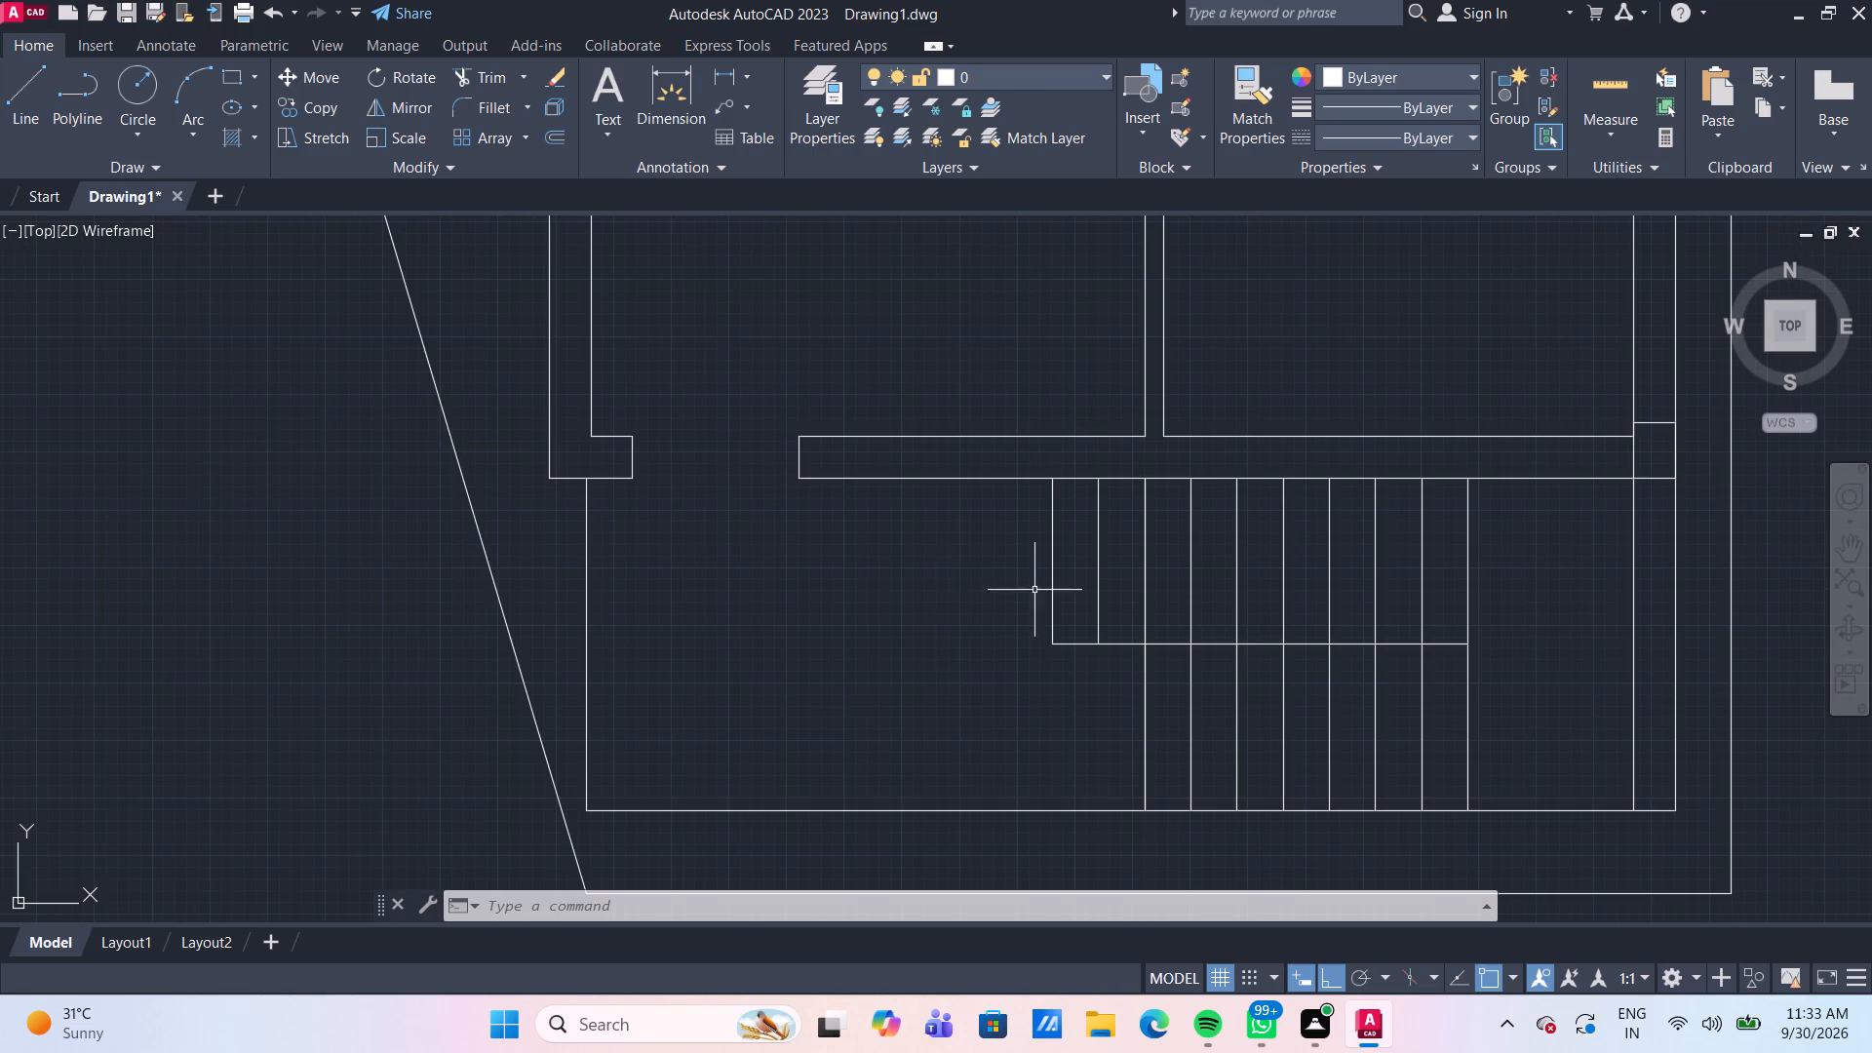
middle_click_drag(962, 585, 486, 609)
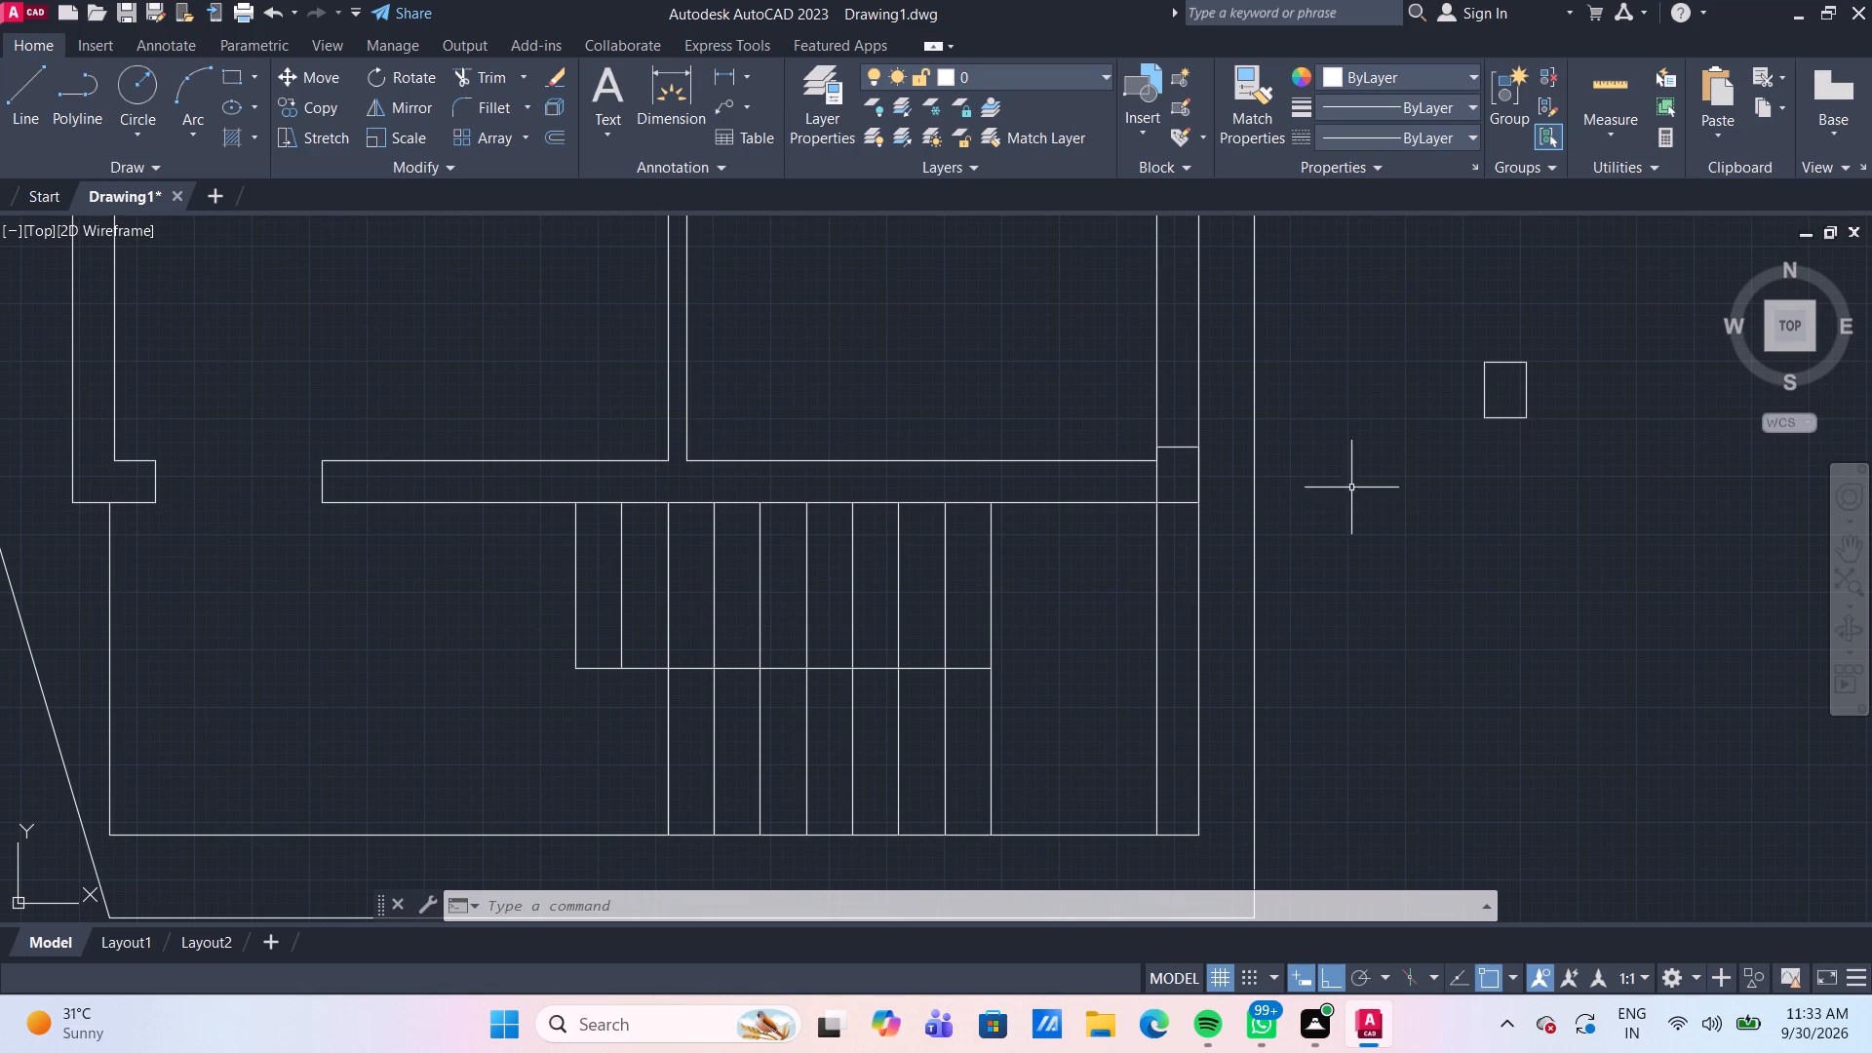
left_click(1498, 417)
type("CO")
key("Return")
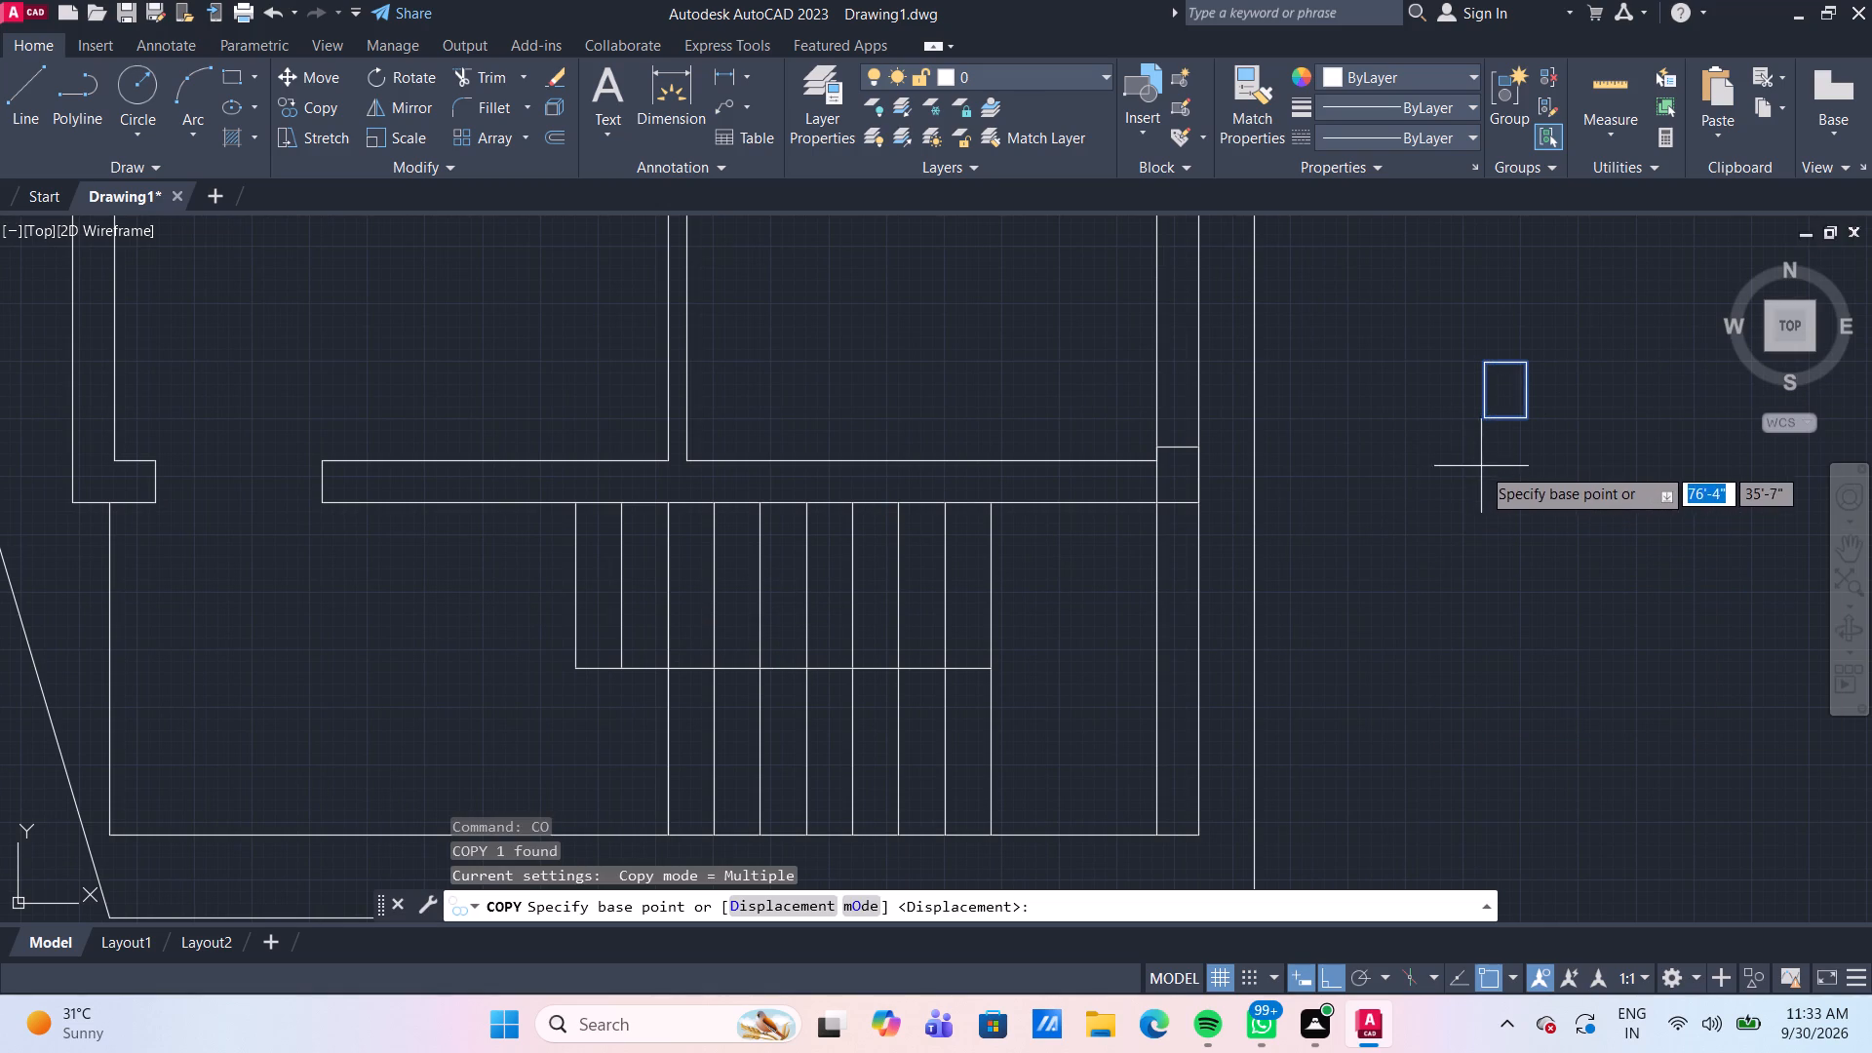
left_click(1482, 420)
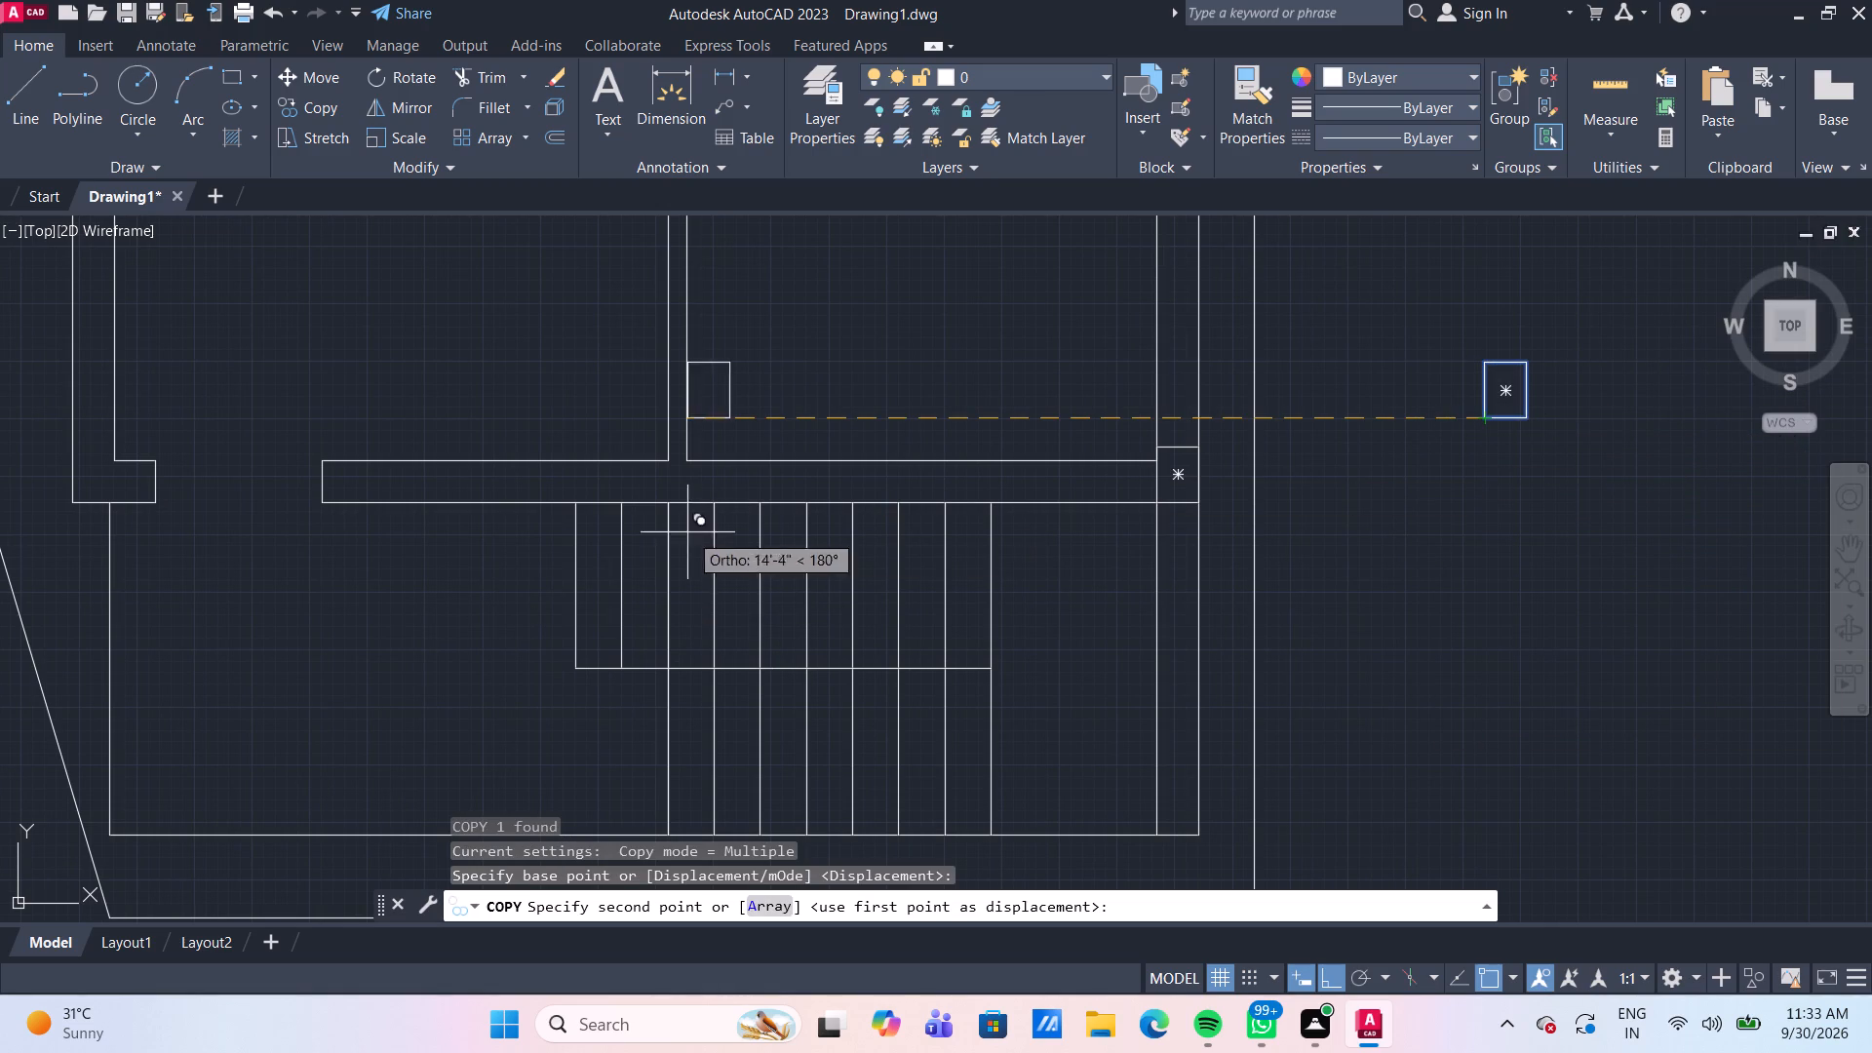
left_click(673, 504)
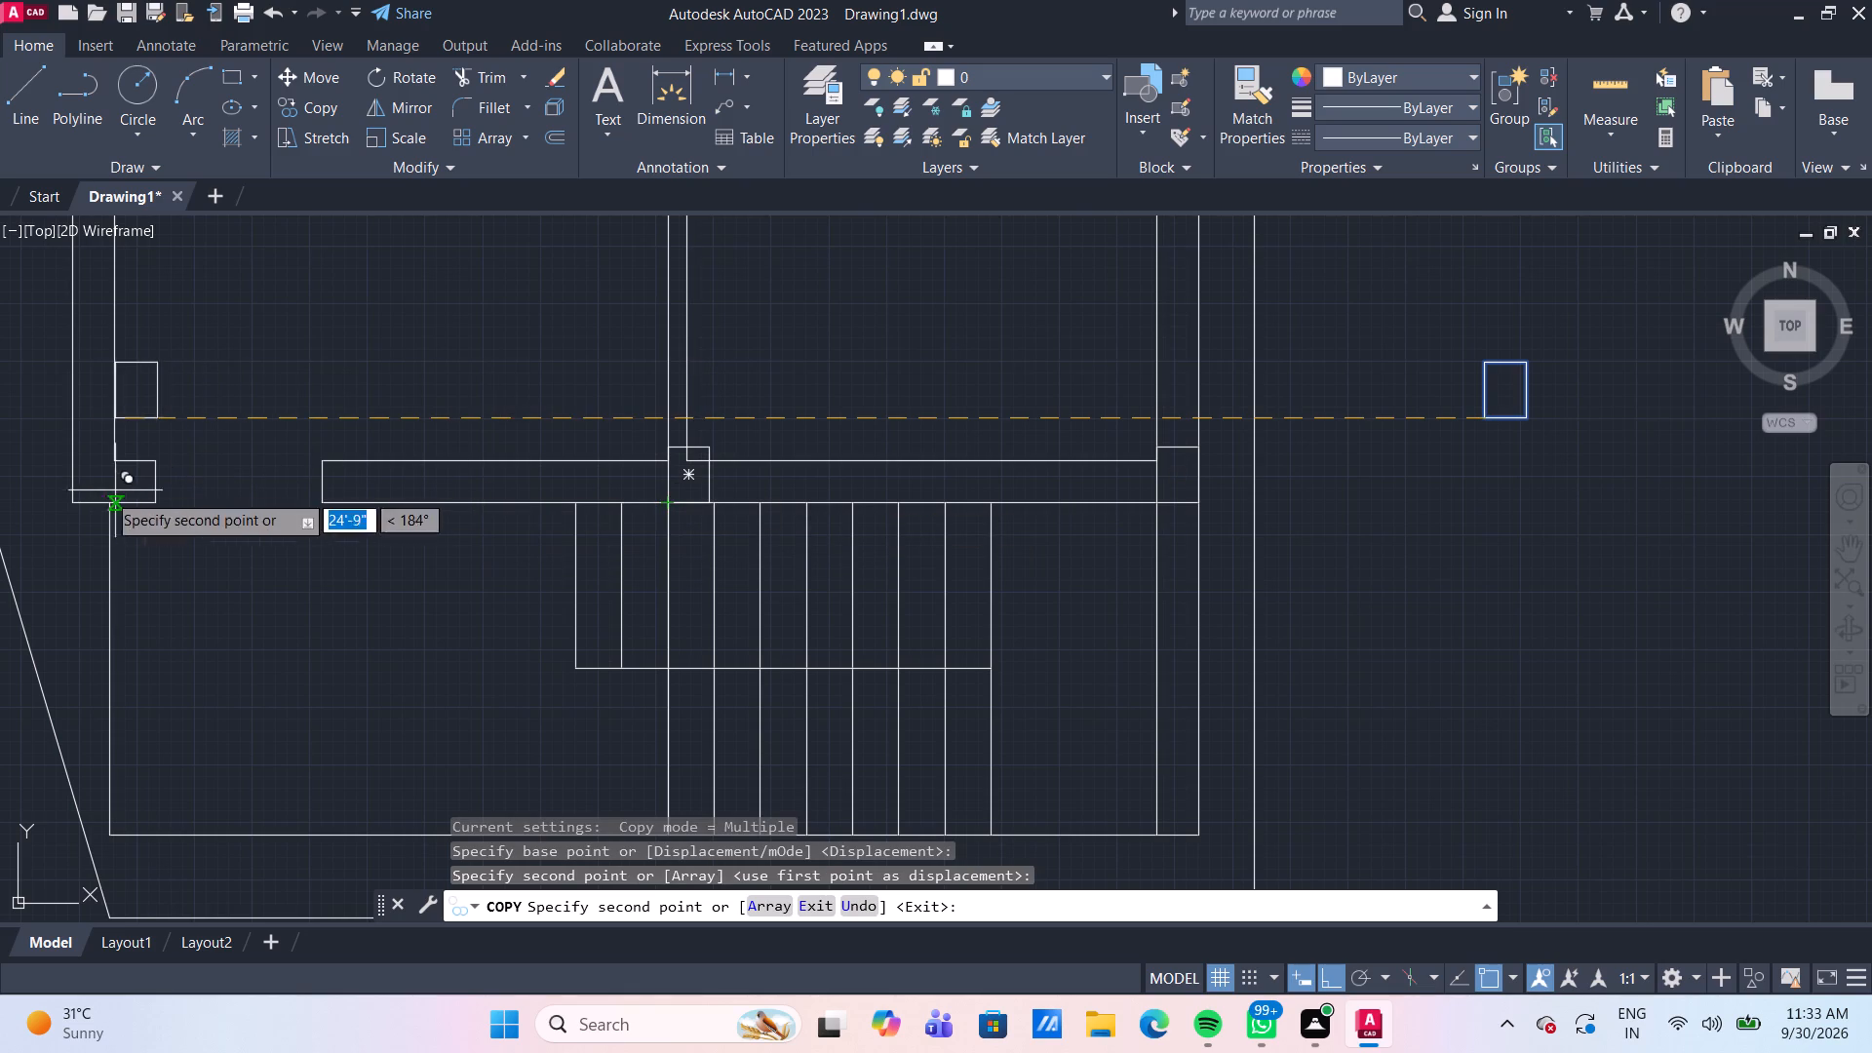
left_click(69, 498)
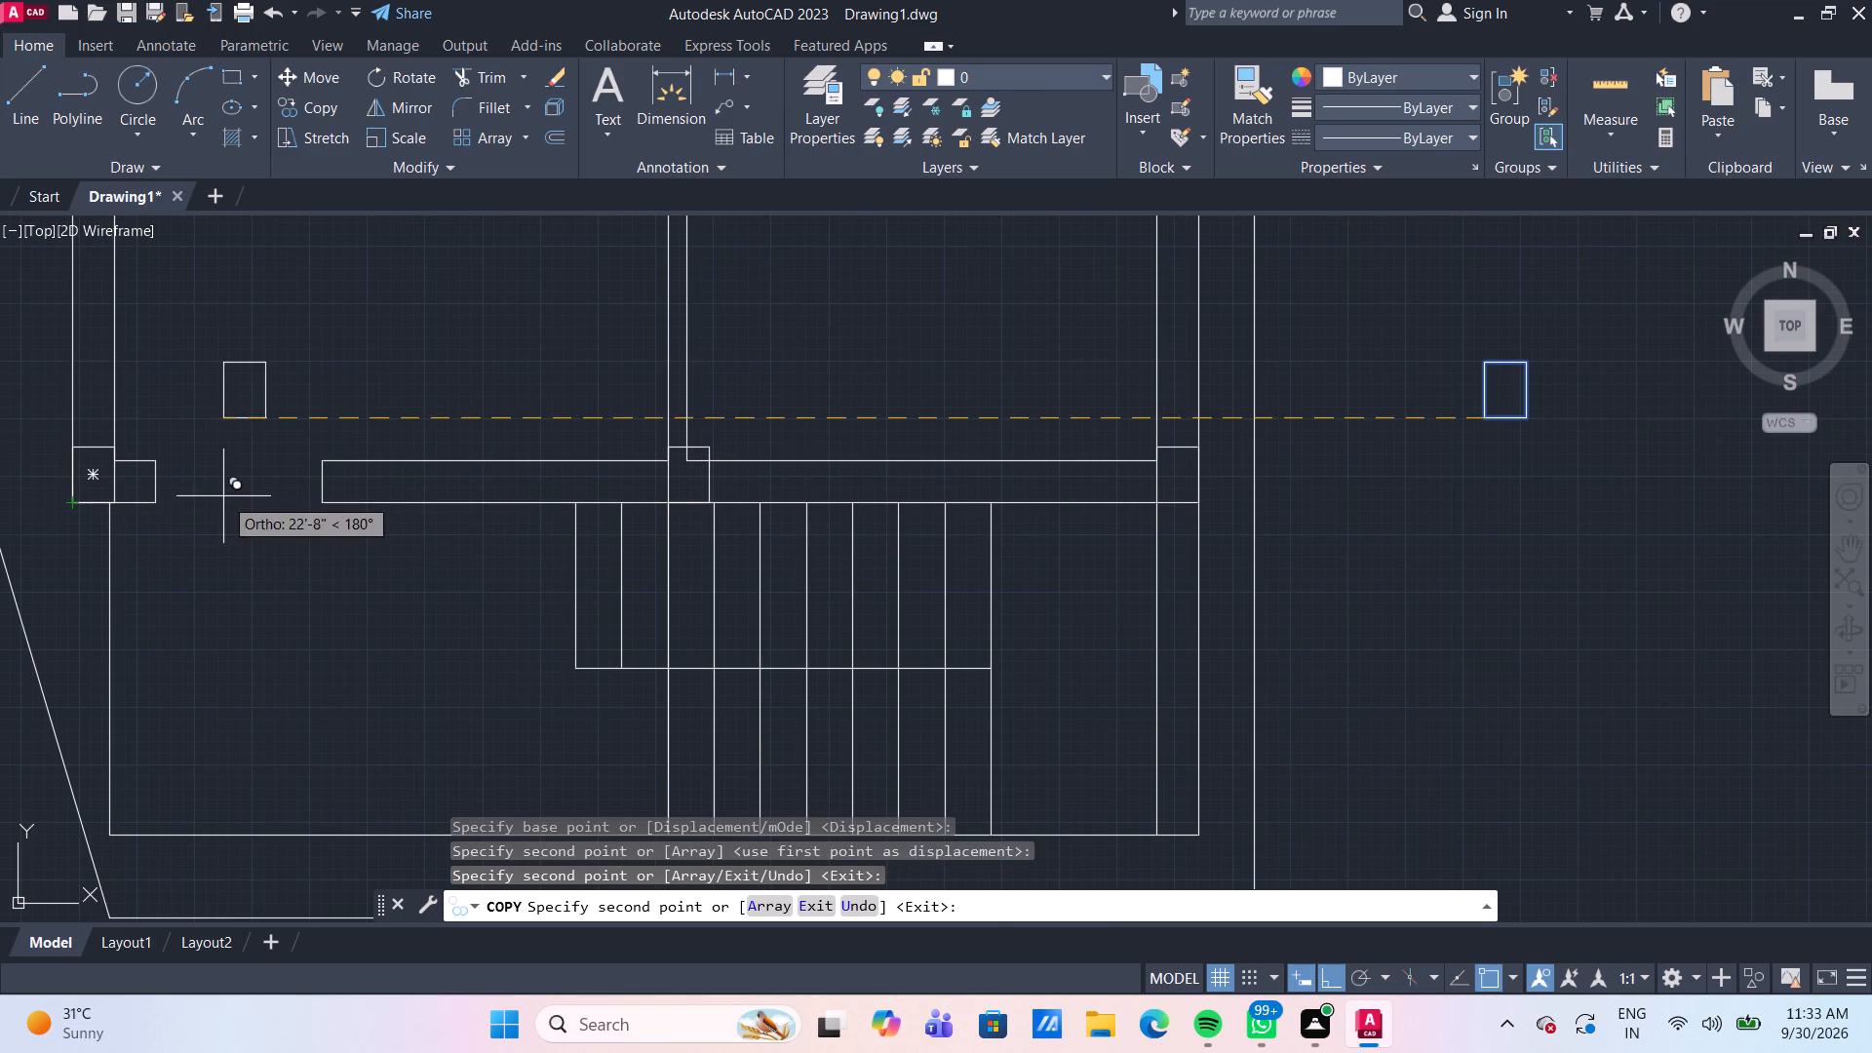
key("Escape")
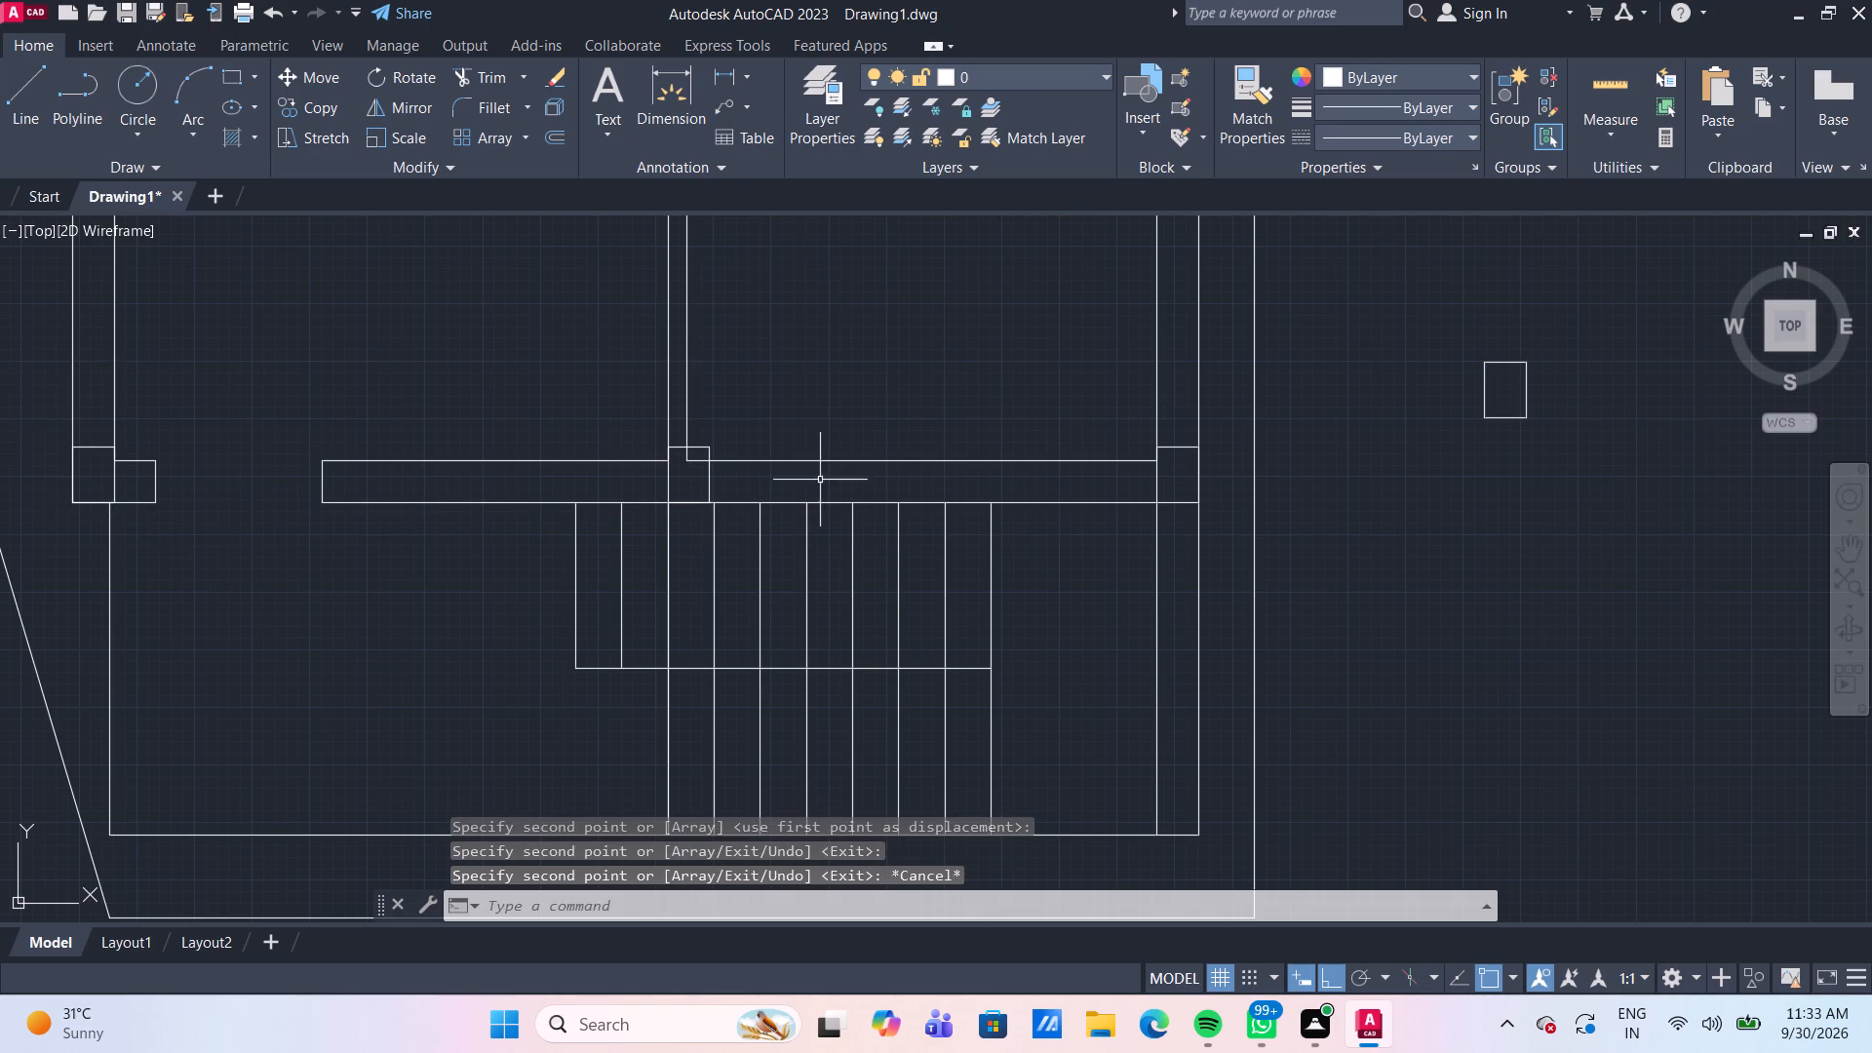
Trim the wall and partition lines inside the rectangle where the middle partition meets the staircase wall.
scroll(722, 463, "up", 2)
type("TR")
key("Return")
left_click(651, 461)
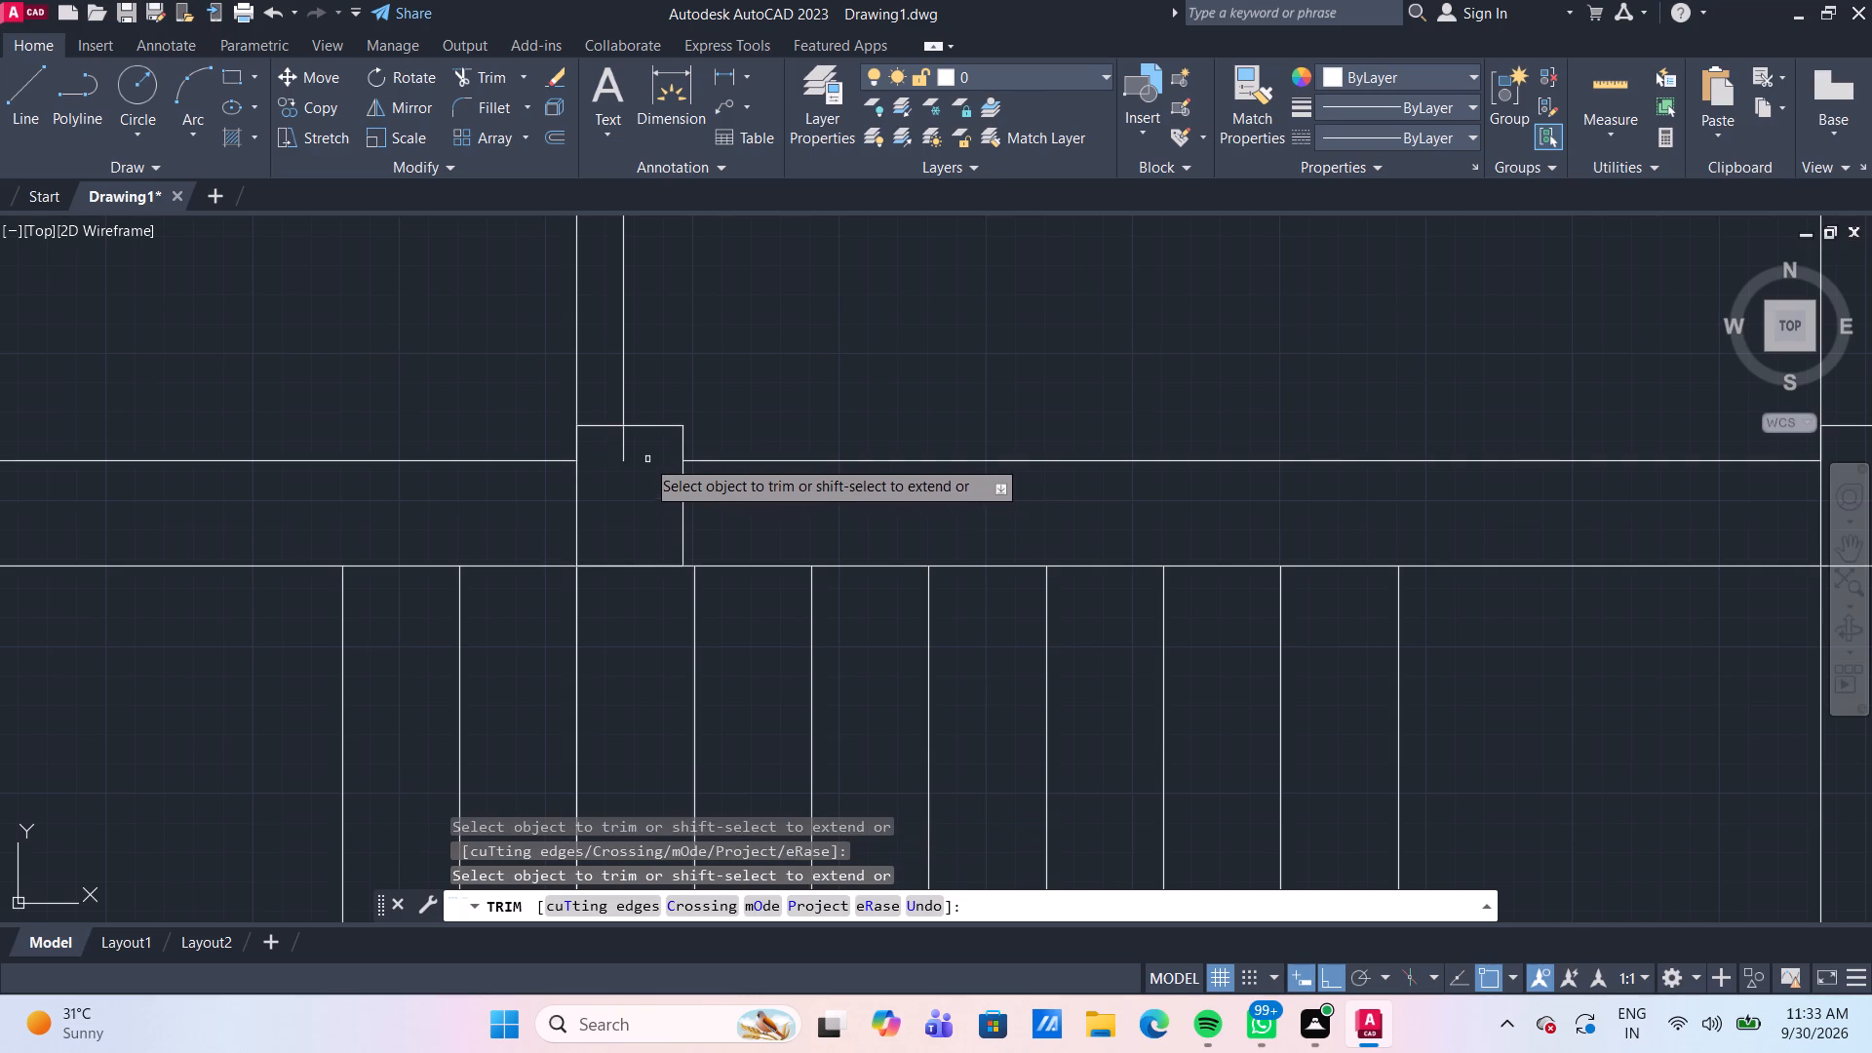
left_click(622, 447)
scroll(637, 454, "down", 3)
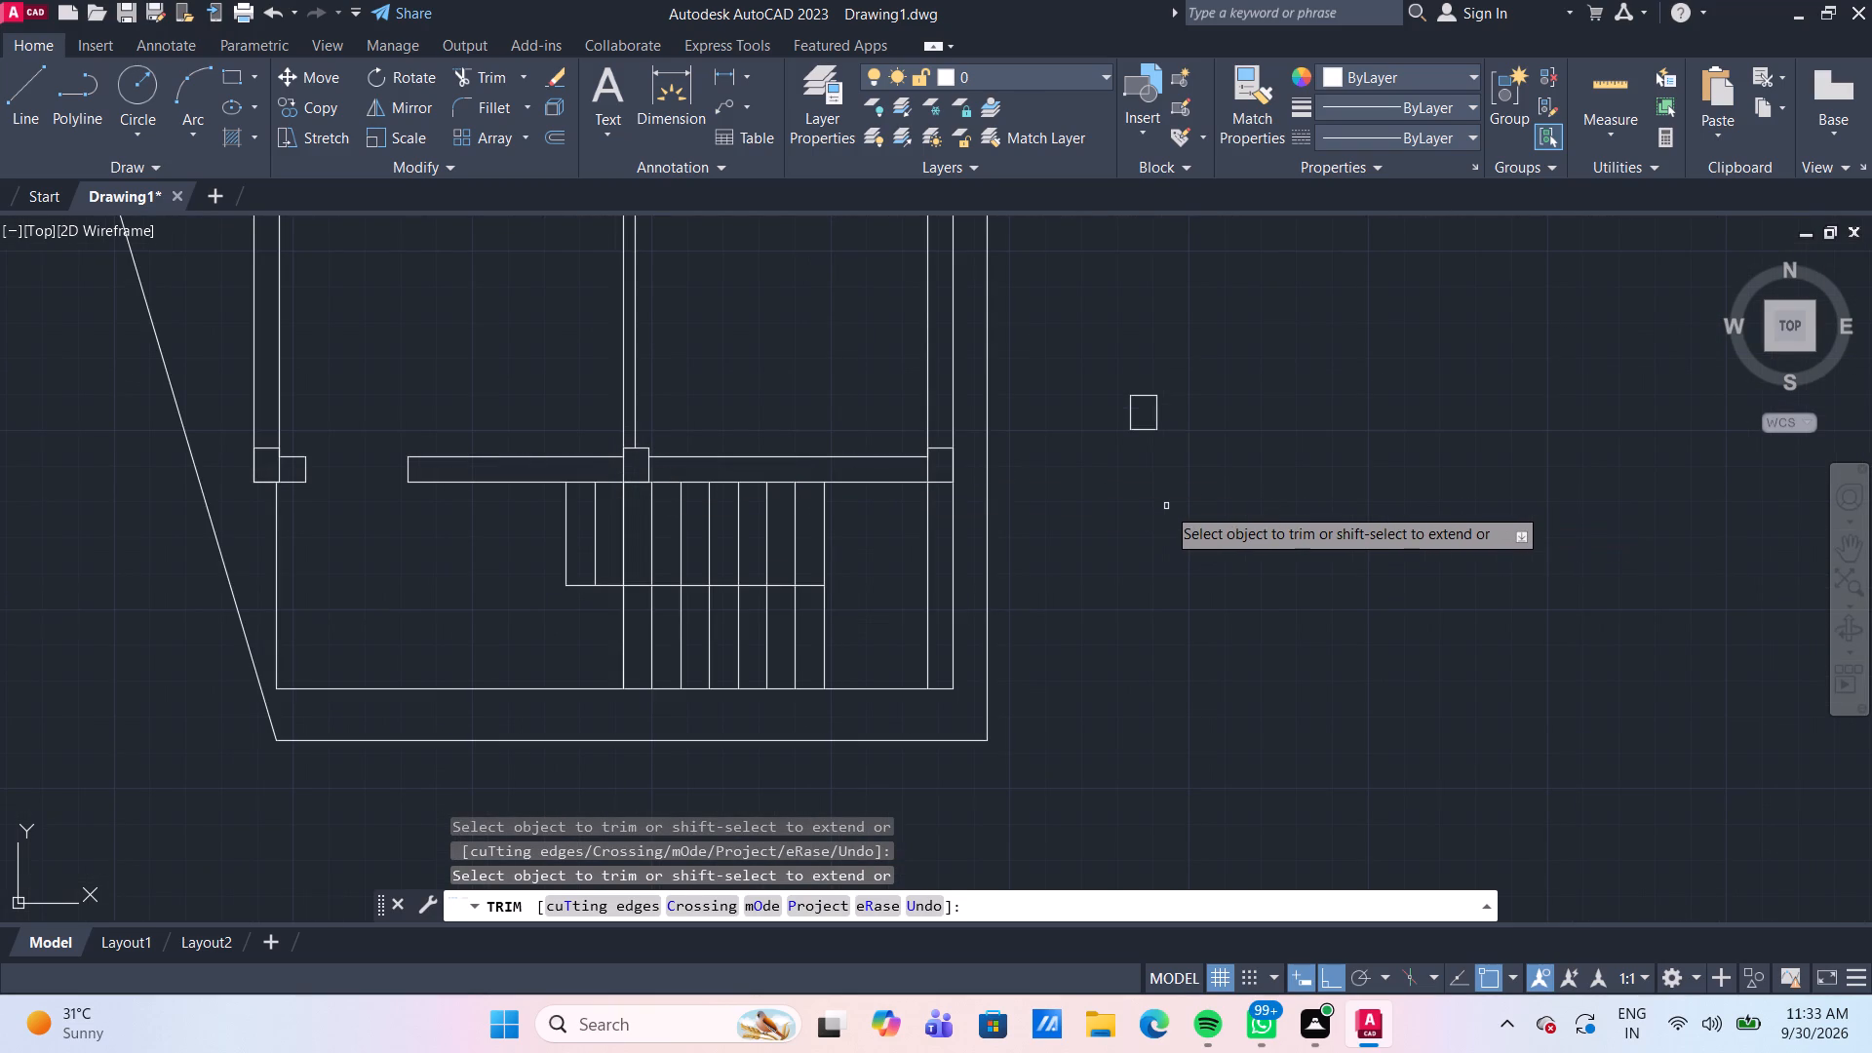
middle_click_drag(1105, 279, 1115, 486)
key("Escape")
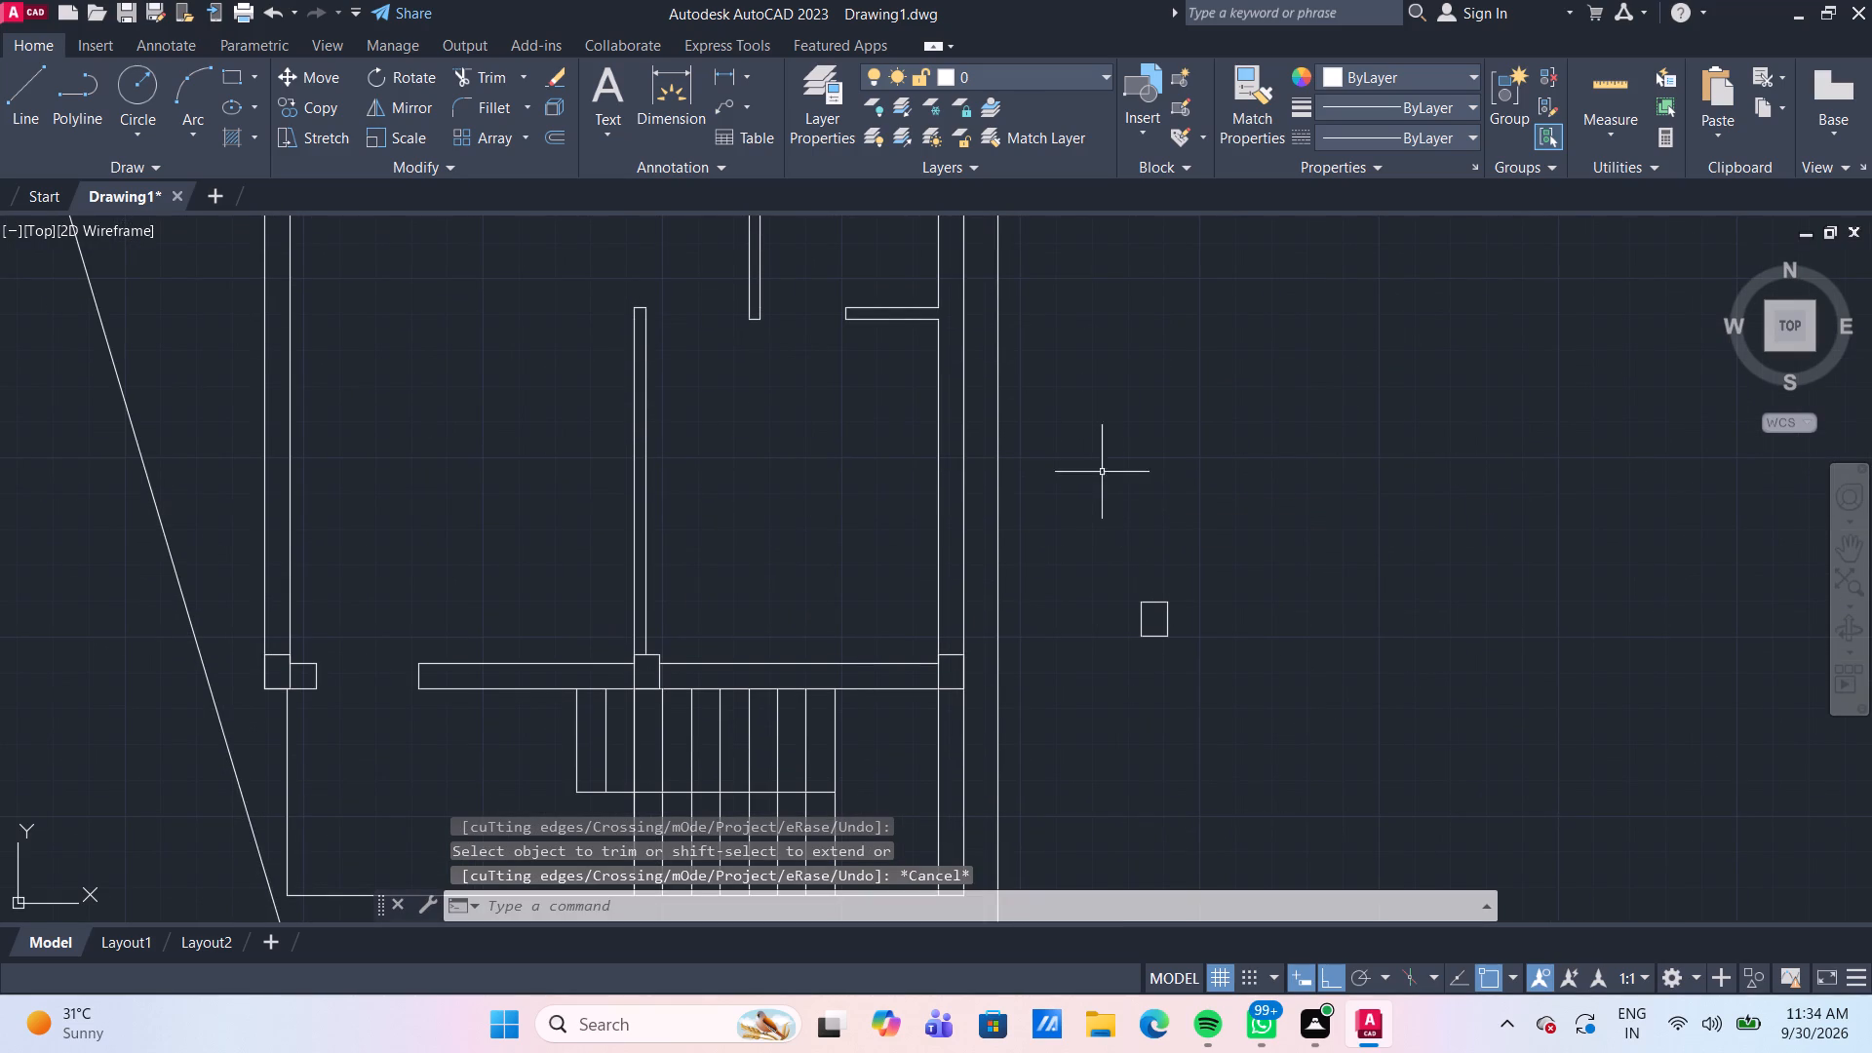
Move the spare rectangle beside the plan by its lower-right corner onto the lower end of the middle partition's upper segment, above the doorway.
middle_click_drag(1102, 425, 1067, 553)
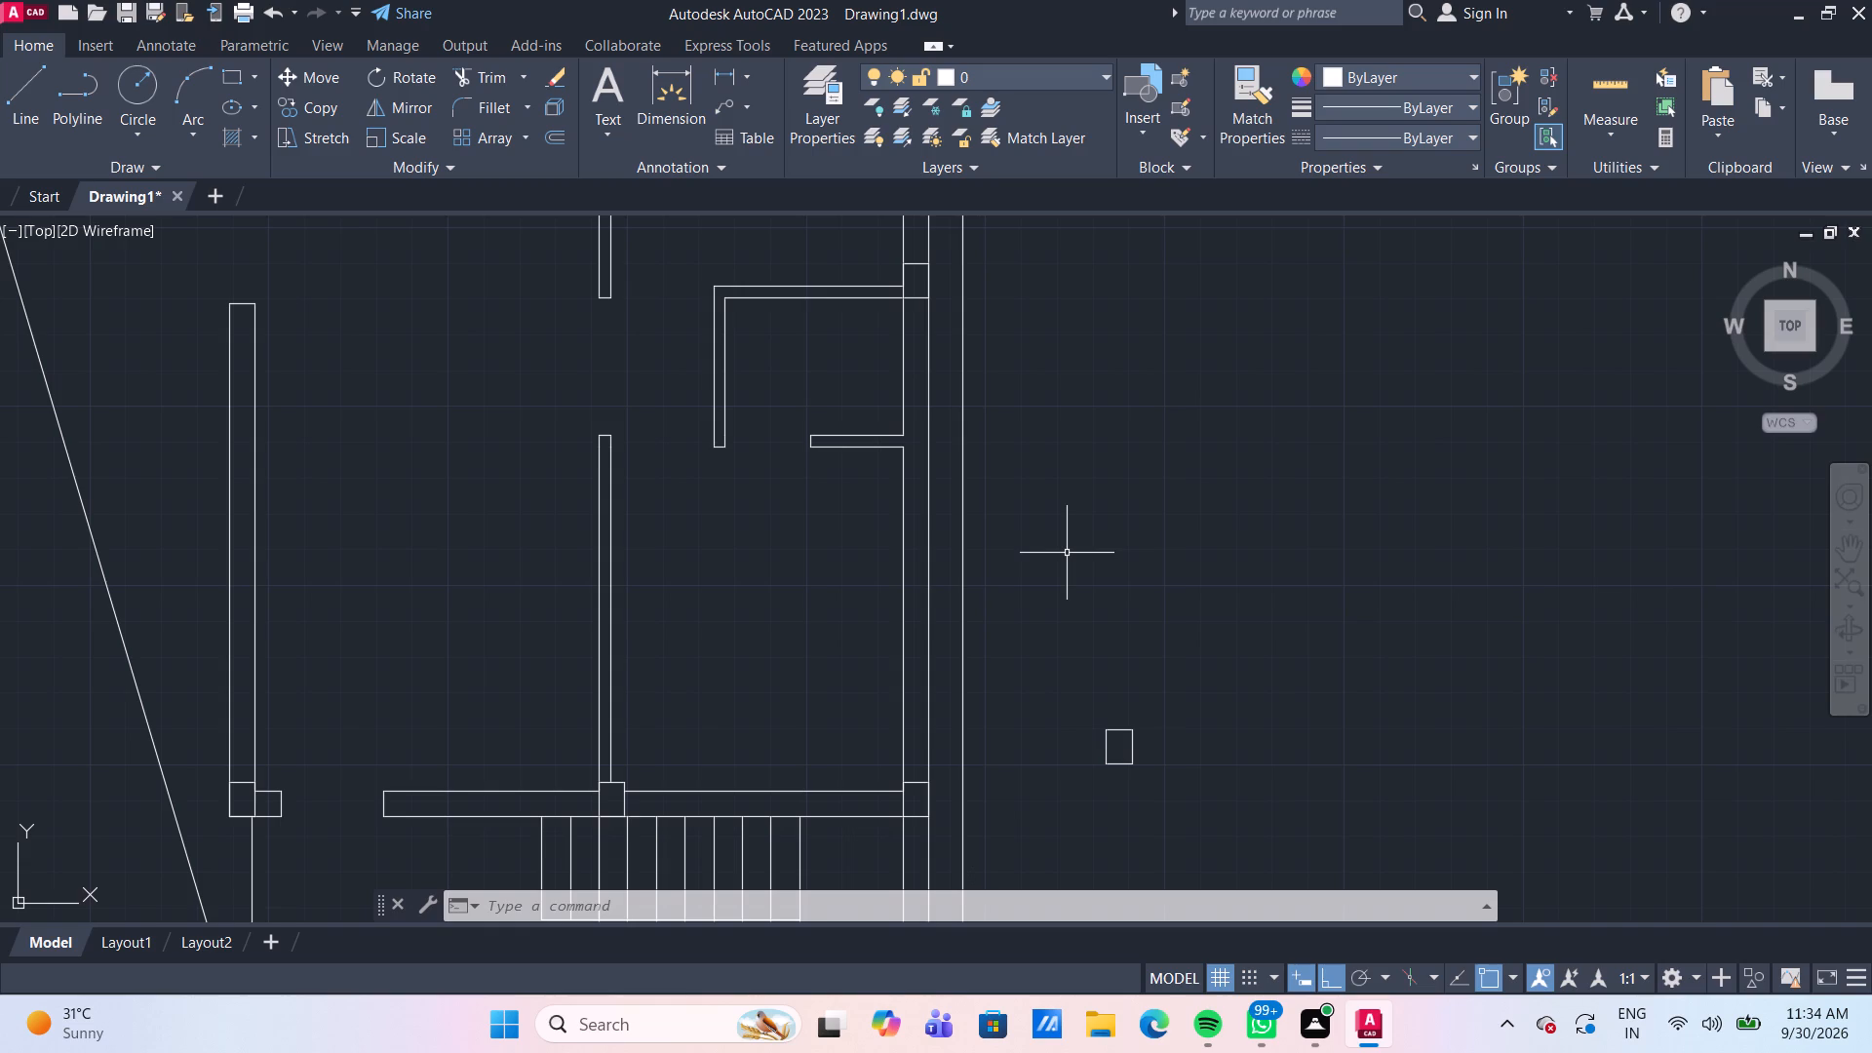
left_click(1186, 804)
left_click(1065, 602)
key("m")
key("Return")
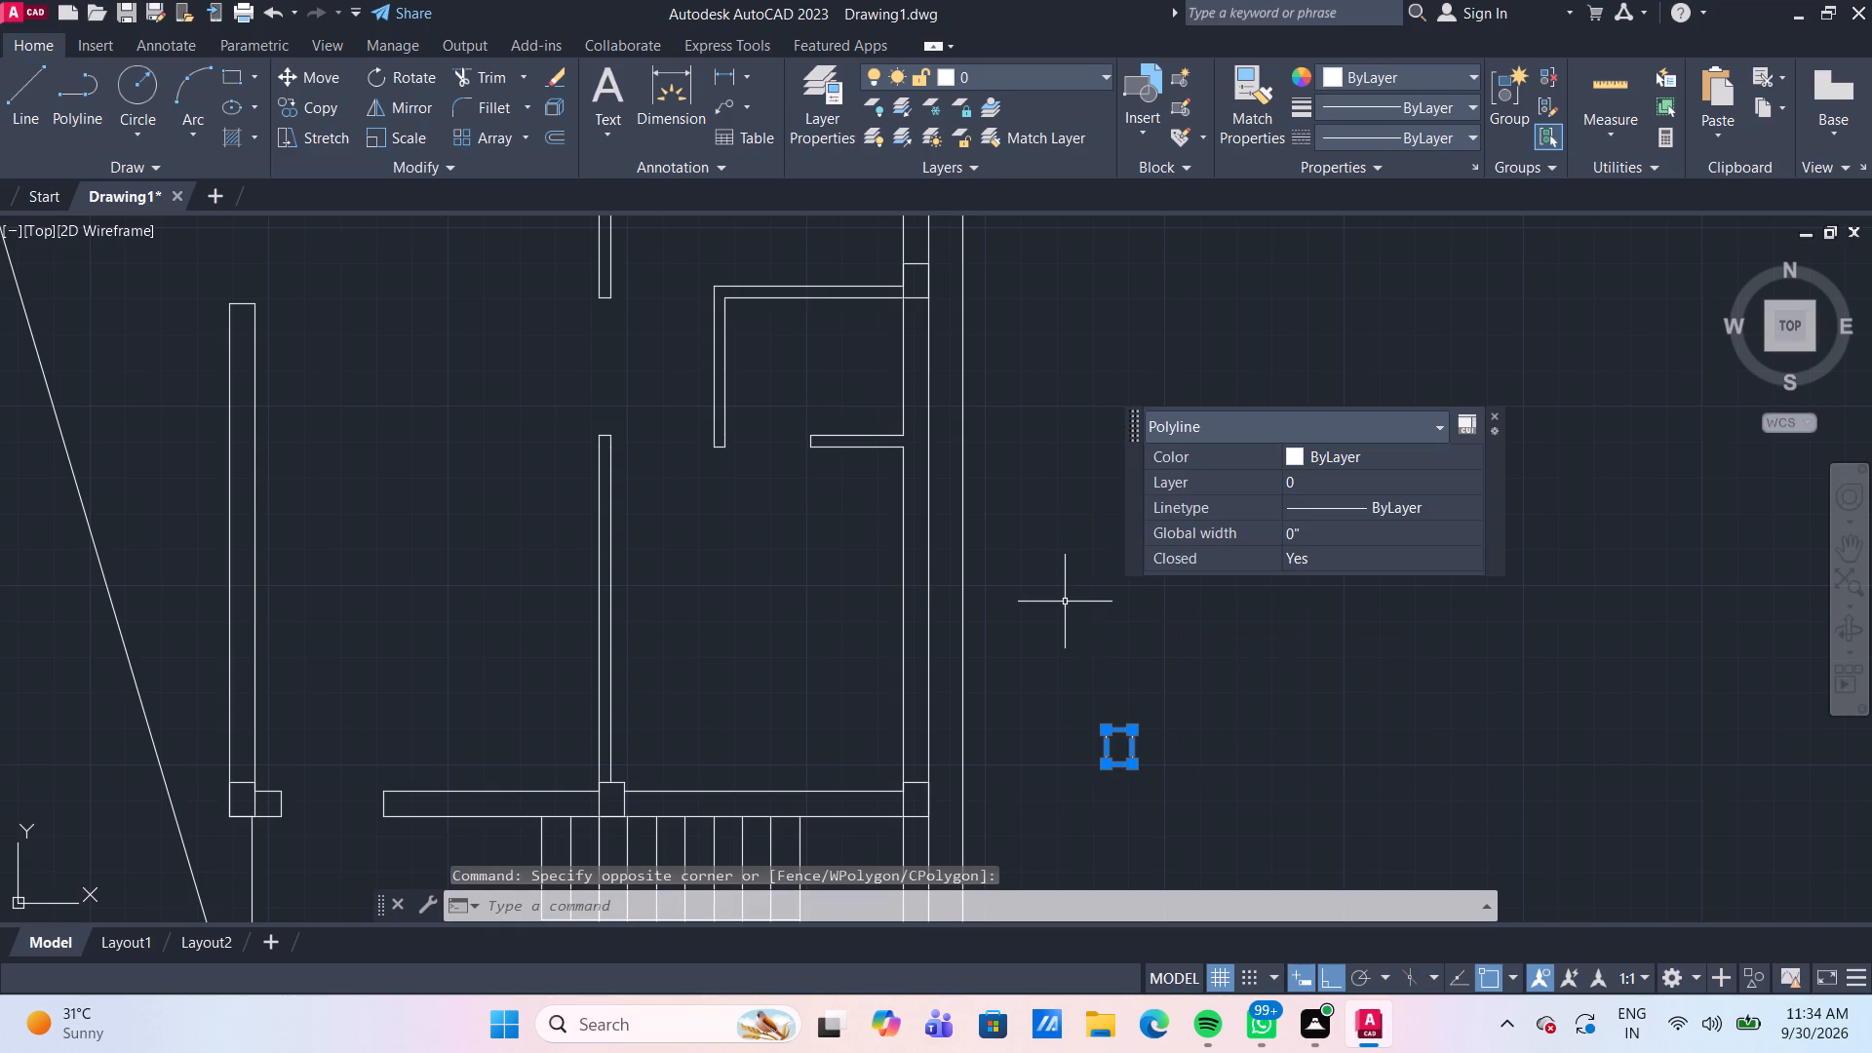
left_click(1131, 768)
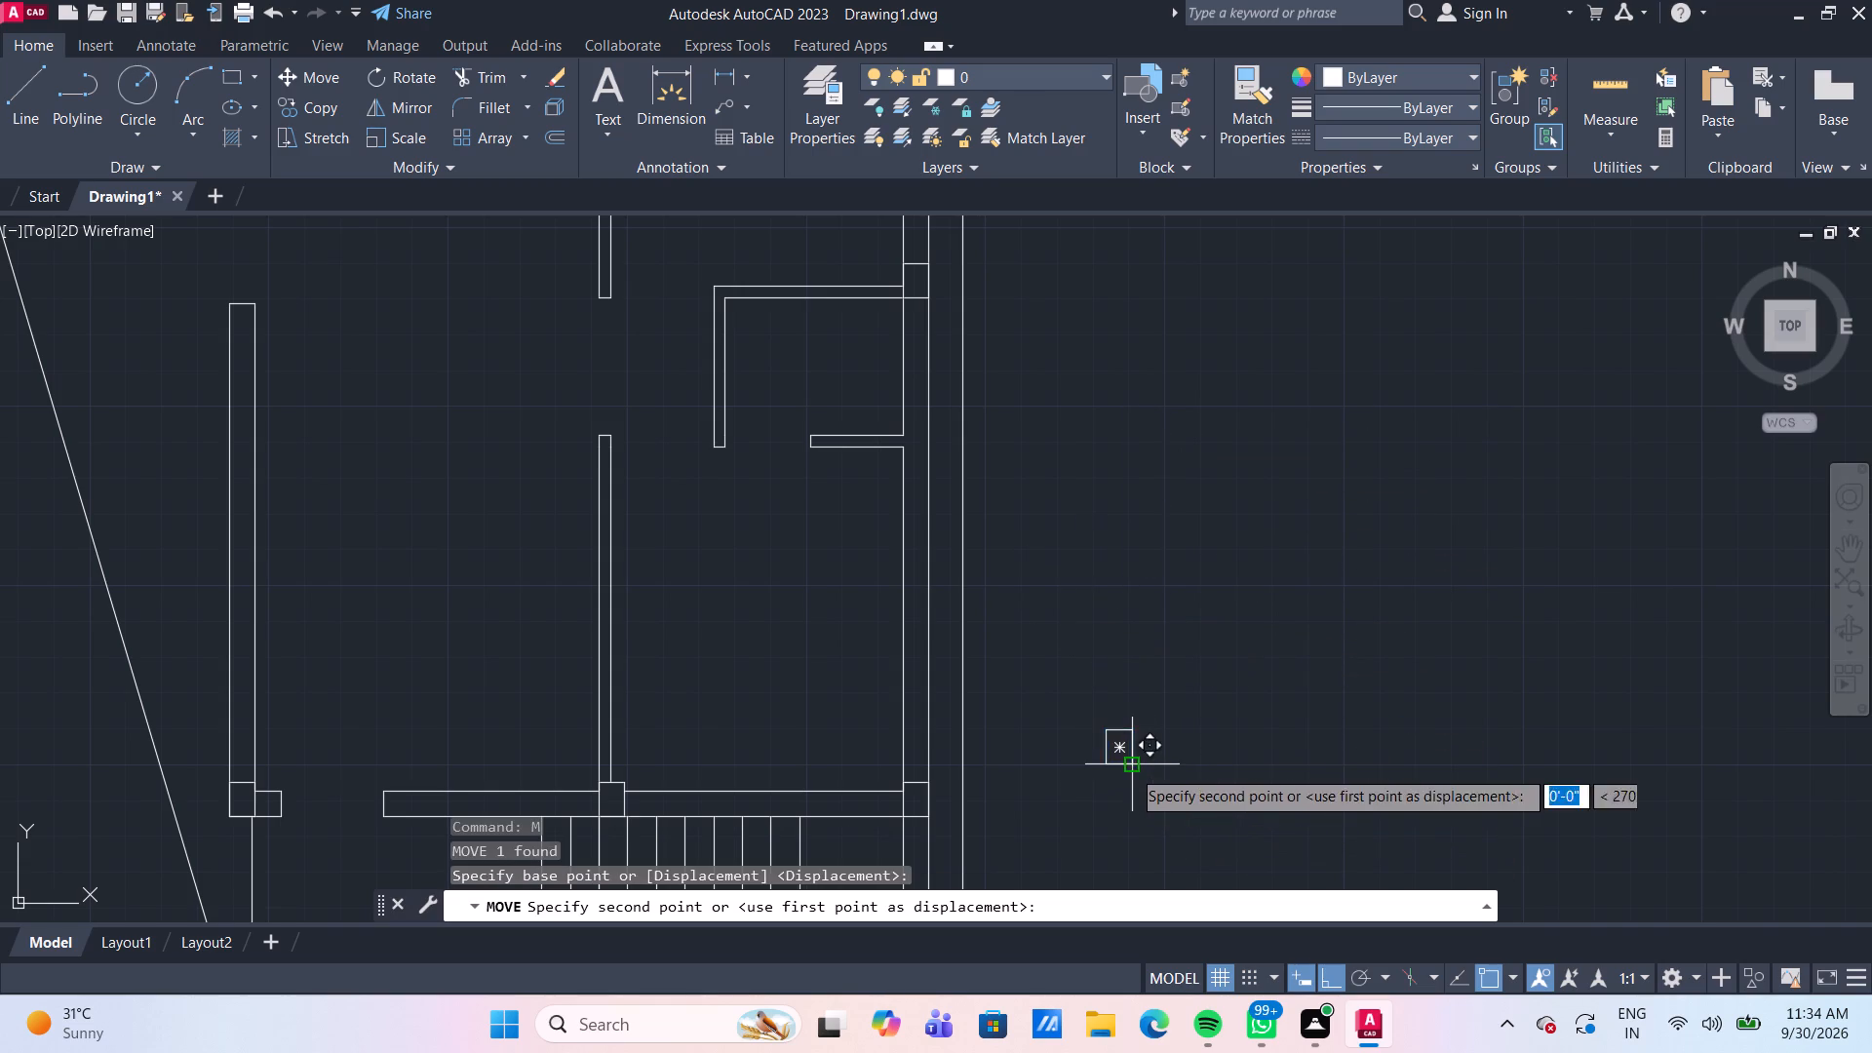
scroll(576, 230, "up", 1)
scroll(625, 352, "up", 1)
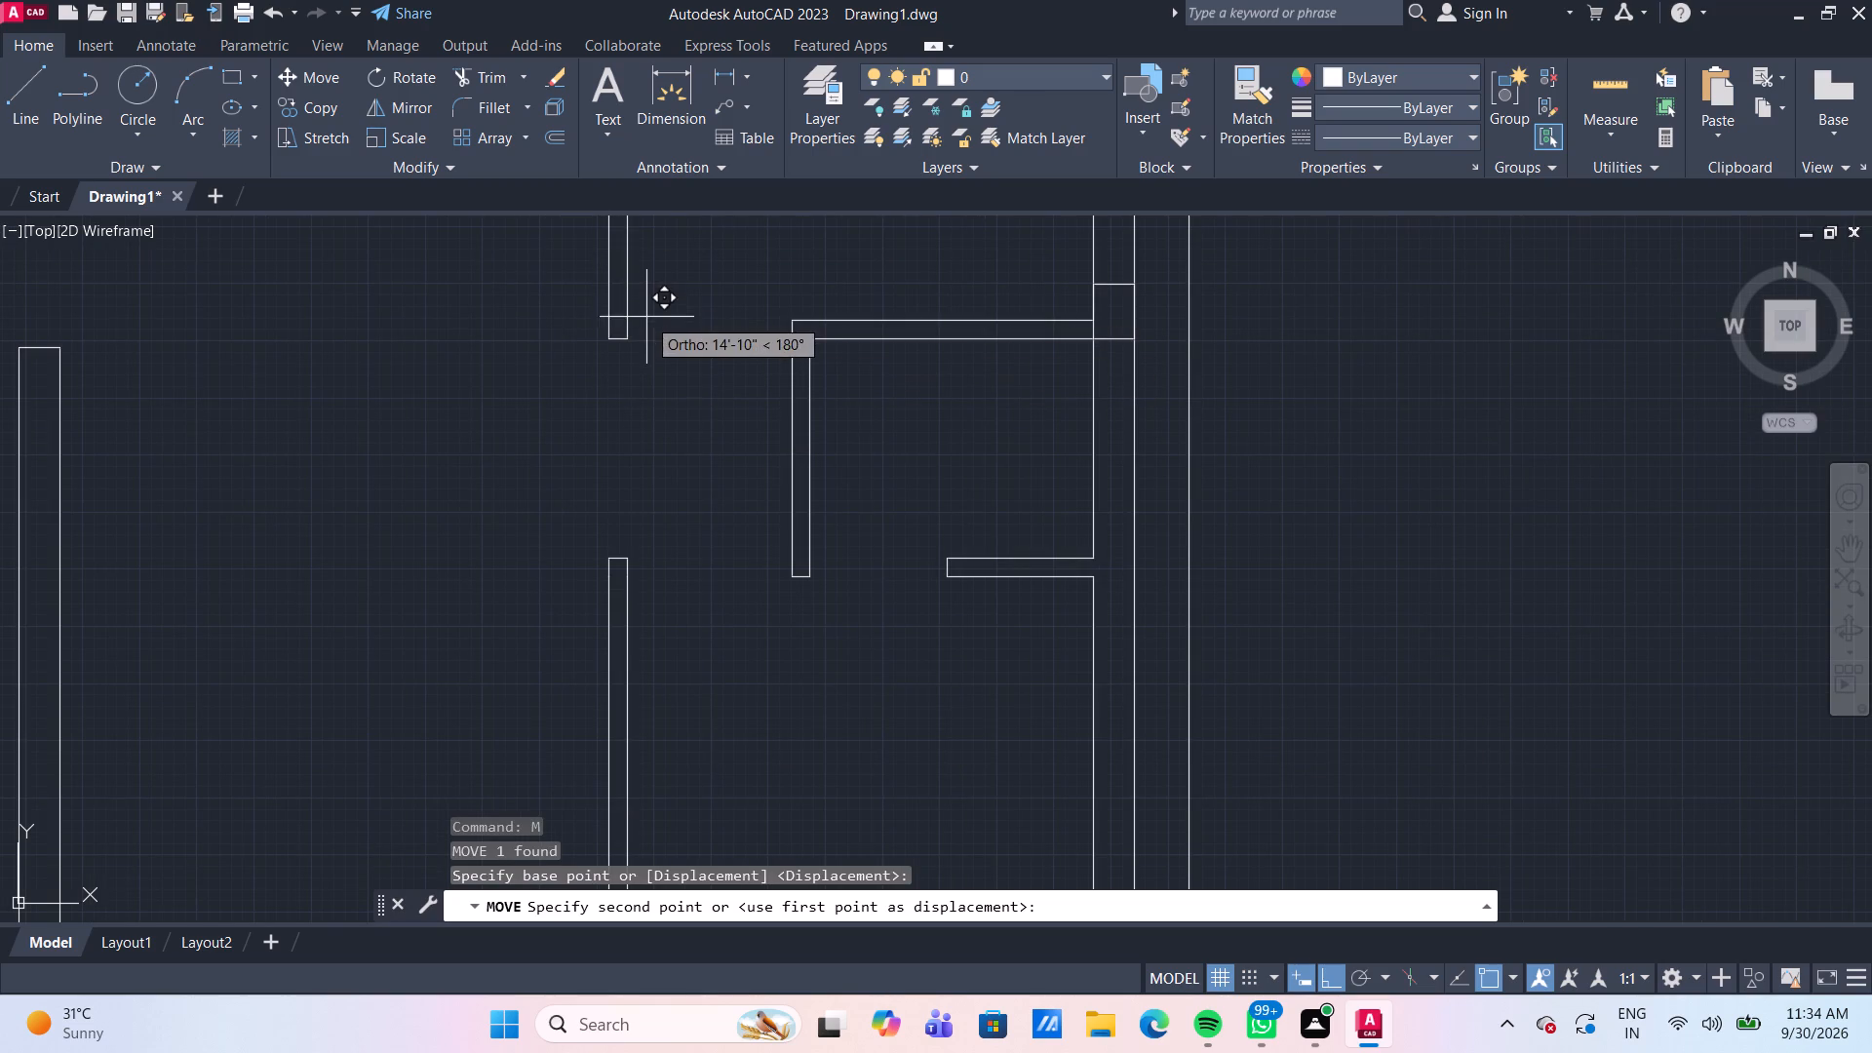
left_click(628, 333)
scroll(674, 470, "down", 3)
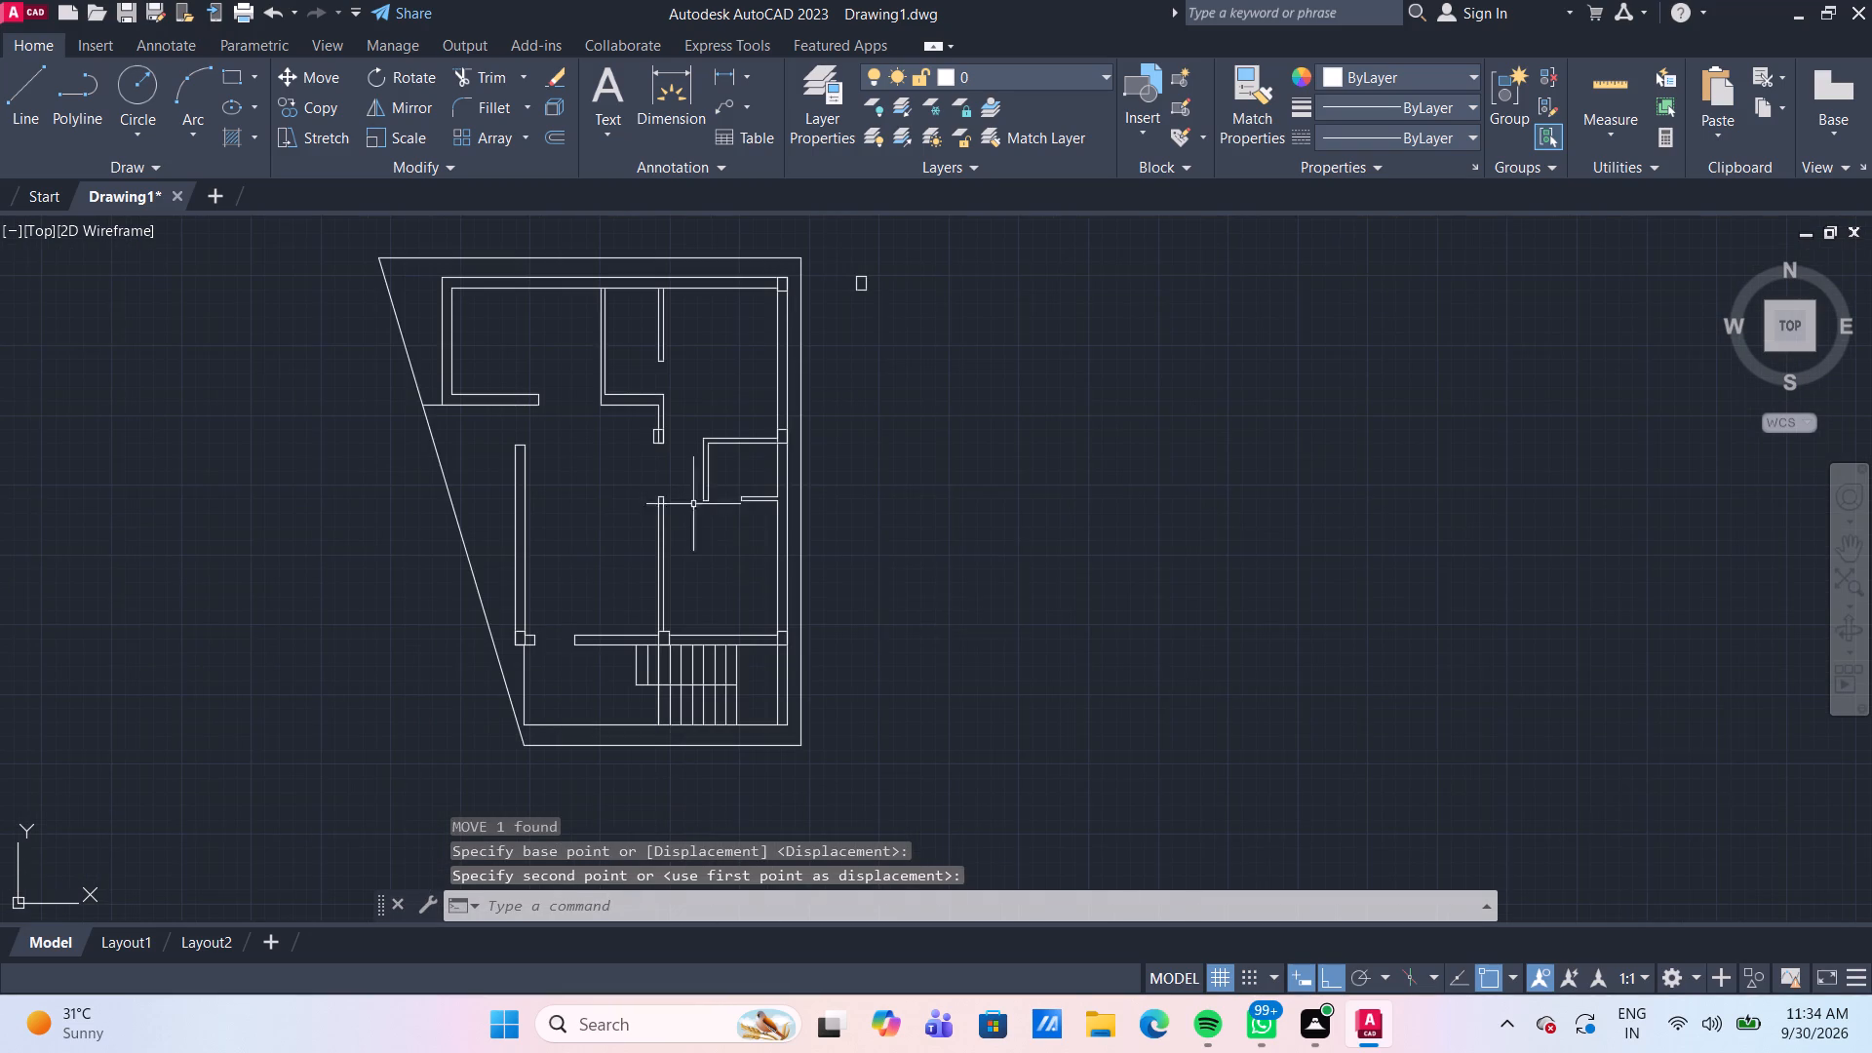
Trim the partition line running through the rectangle at the lower end of the middle partition's upper segment.
scroll(684, 392, "up", 3)
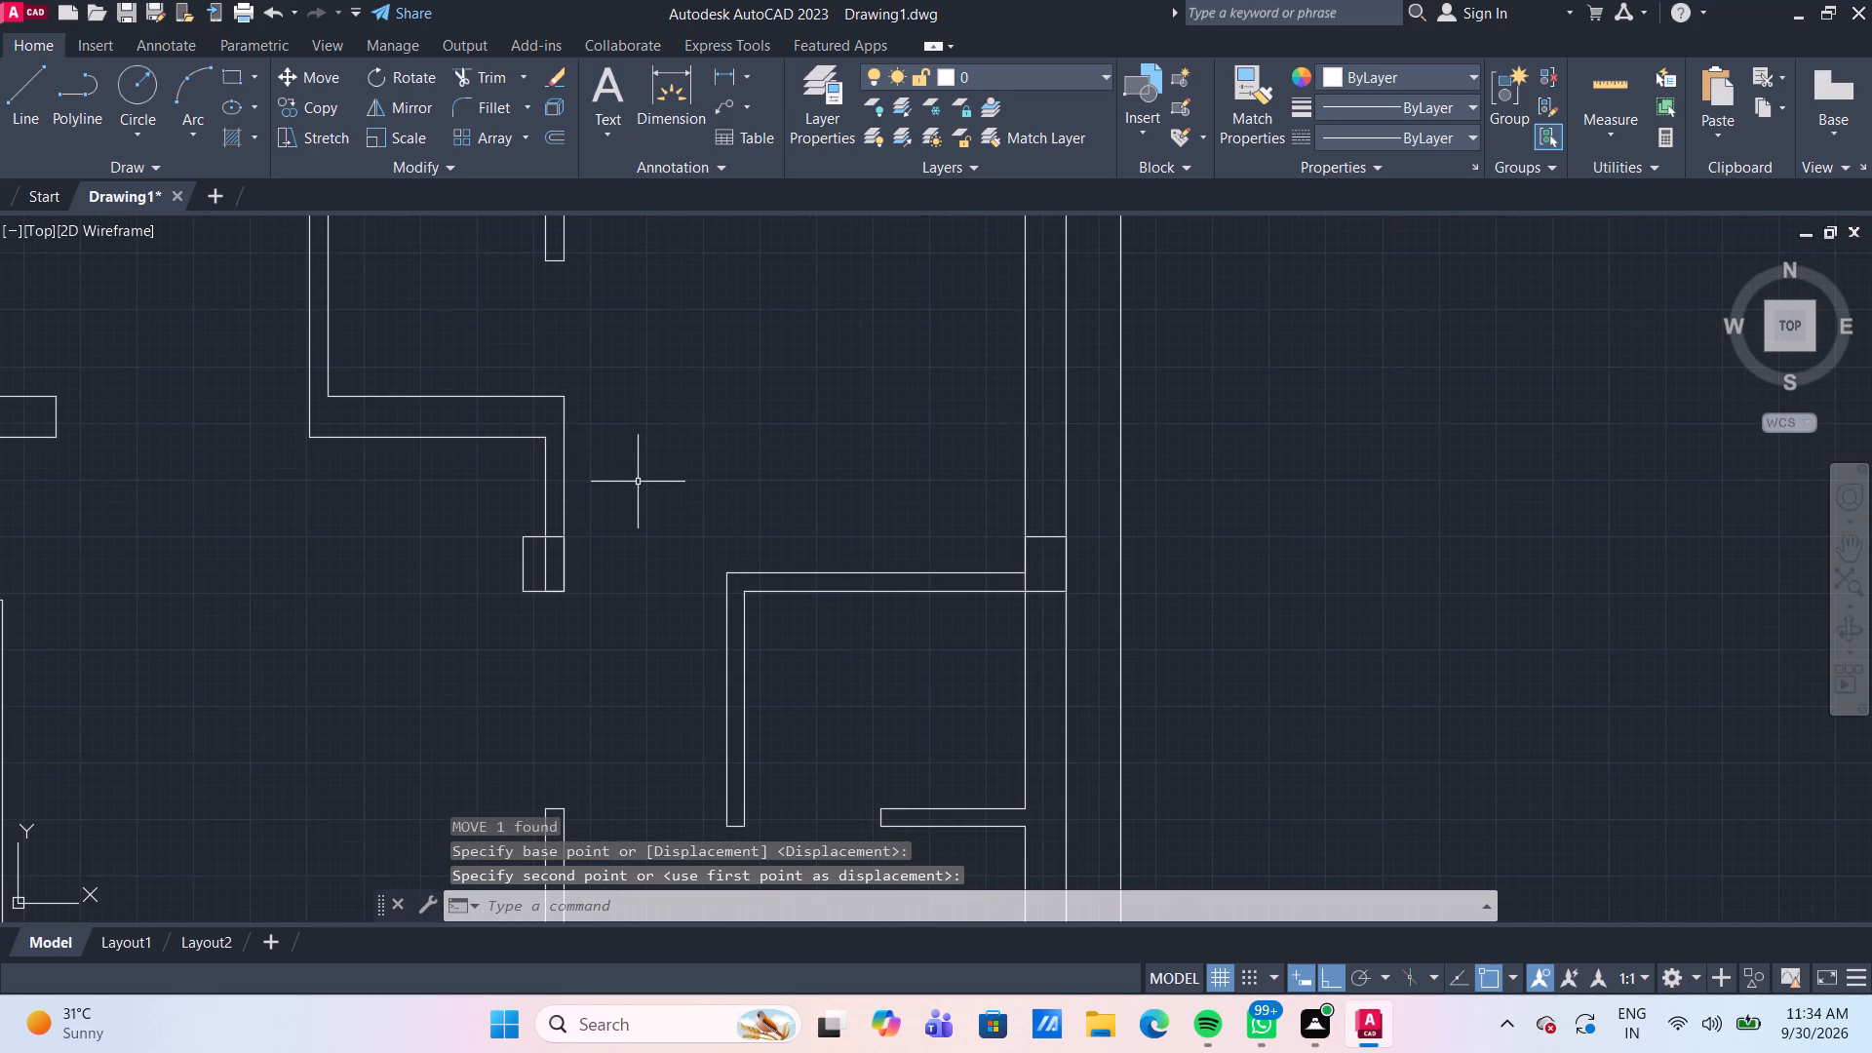
middle_click_drag(650, 481, 702, 509)
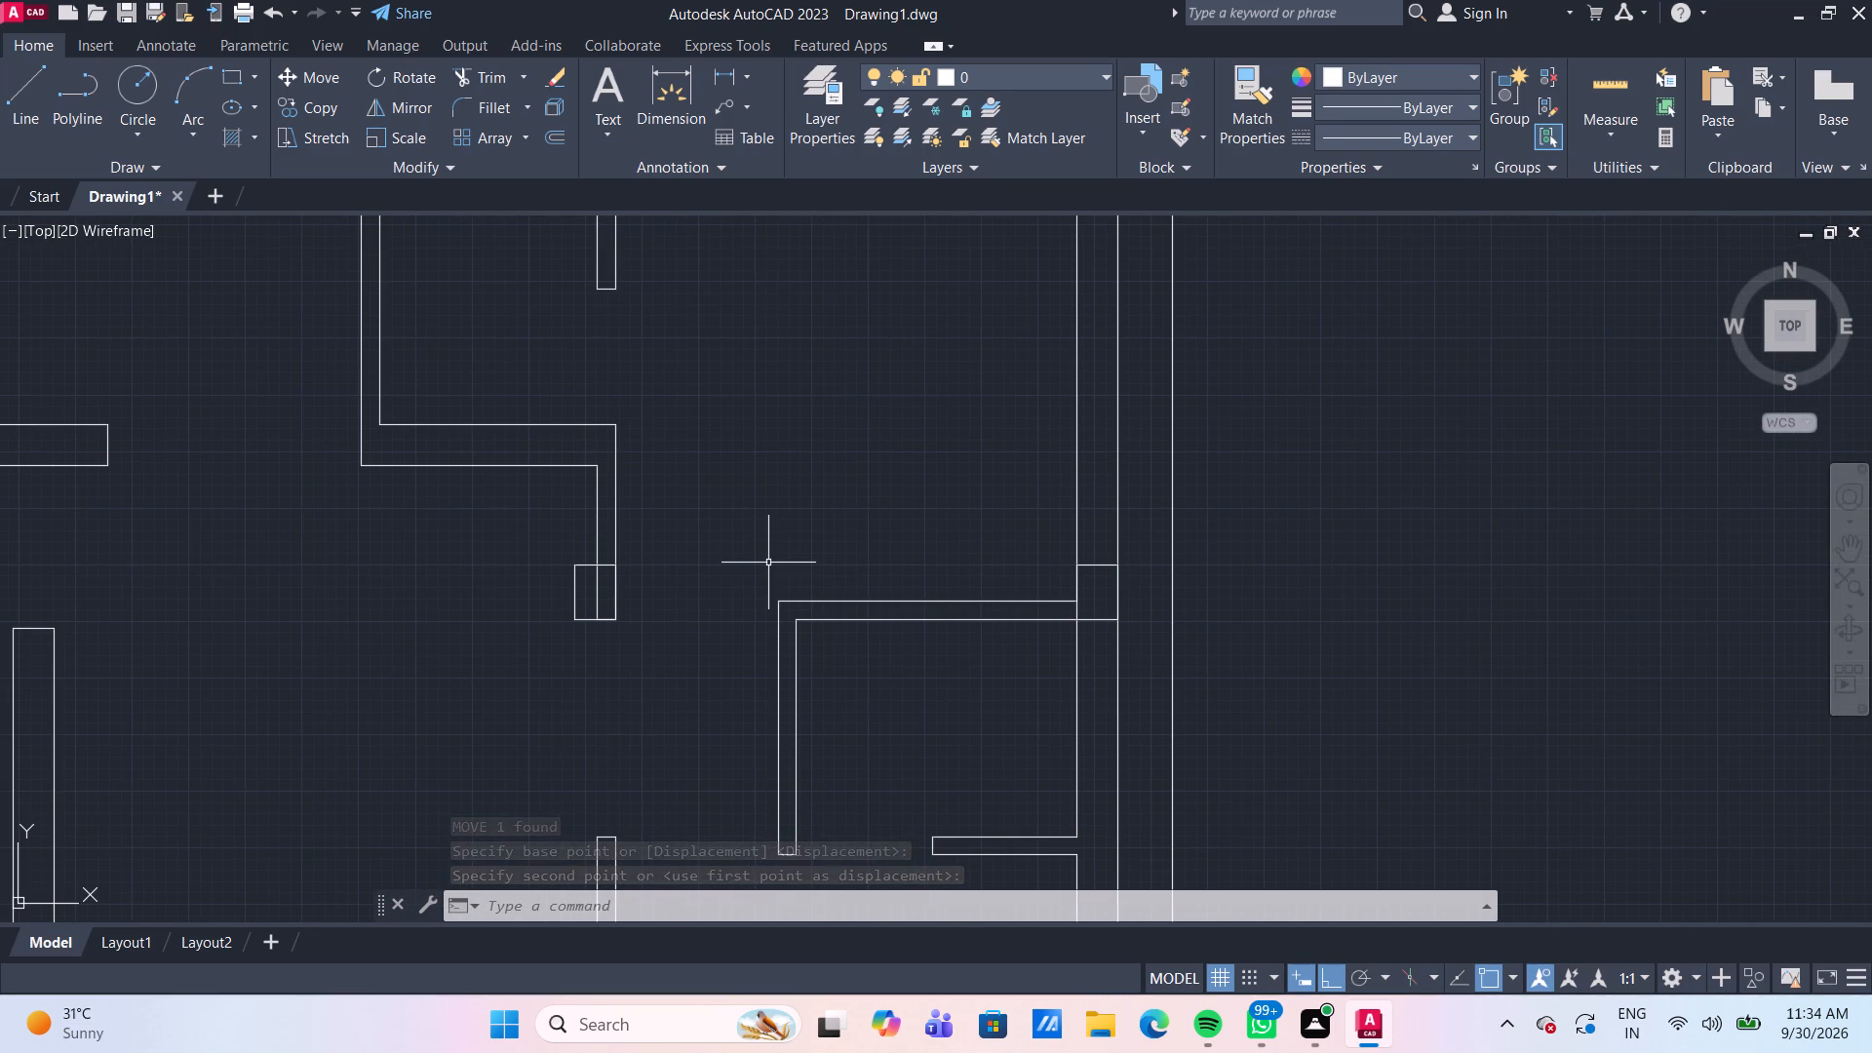
type("TR")
key("Return")
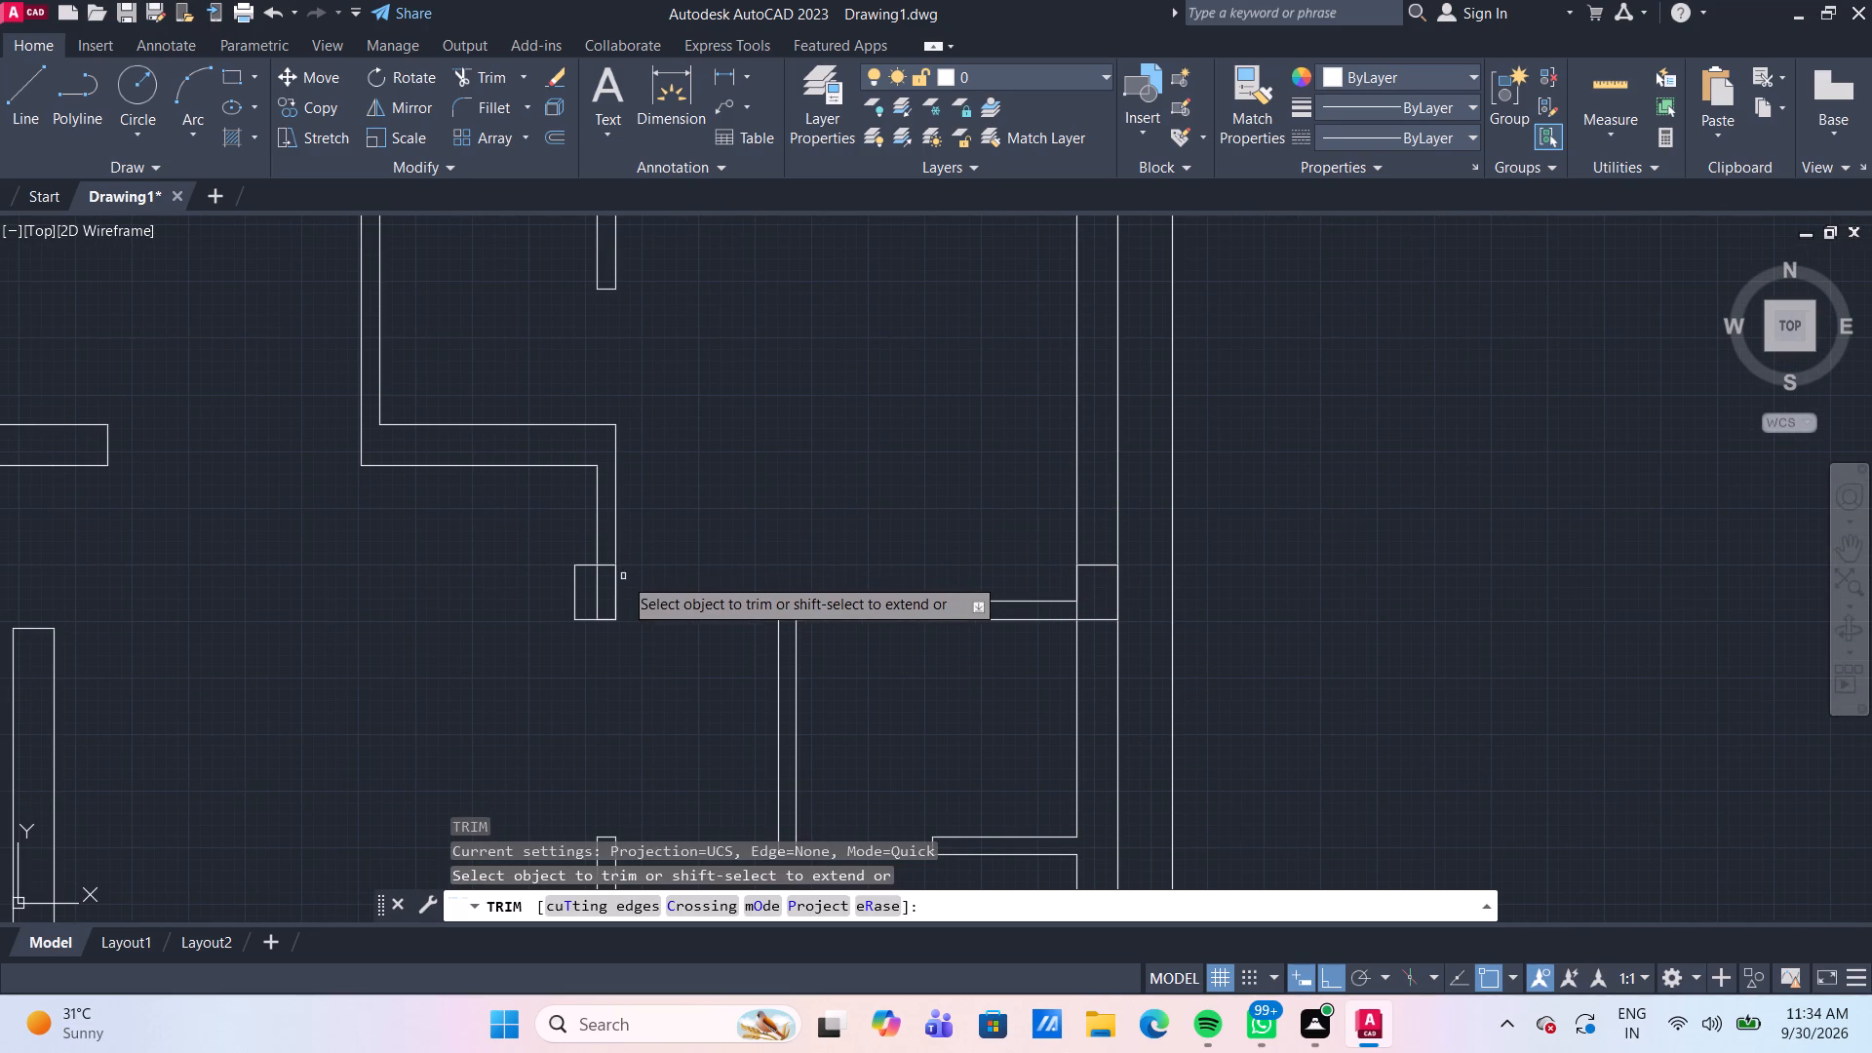
left_click(599, 588)
scroll(881, 460, "down", 3)
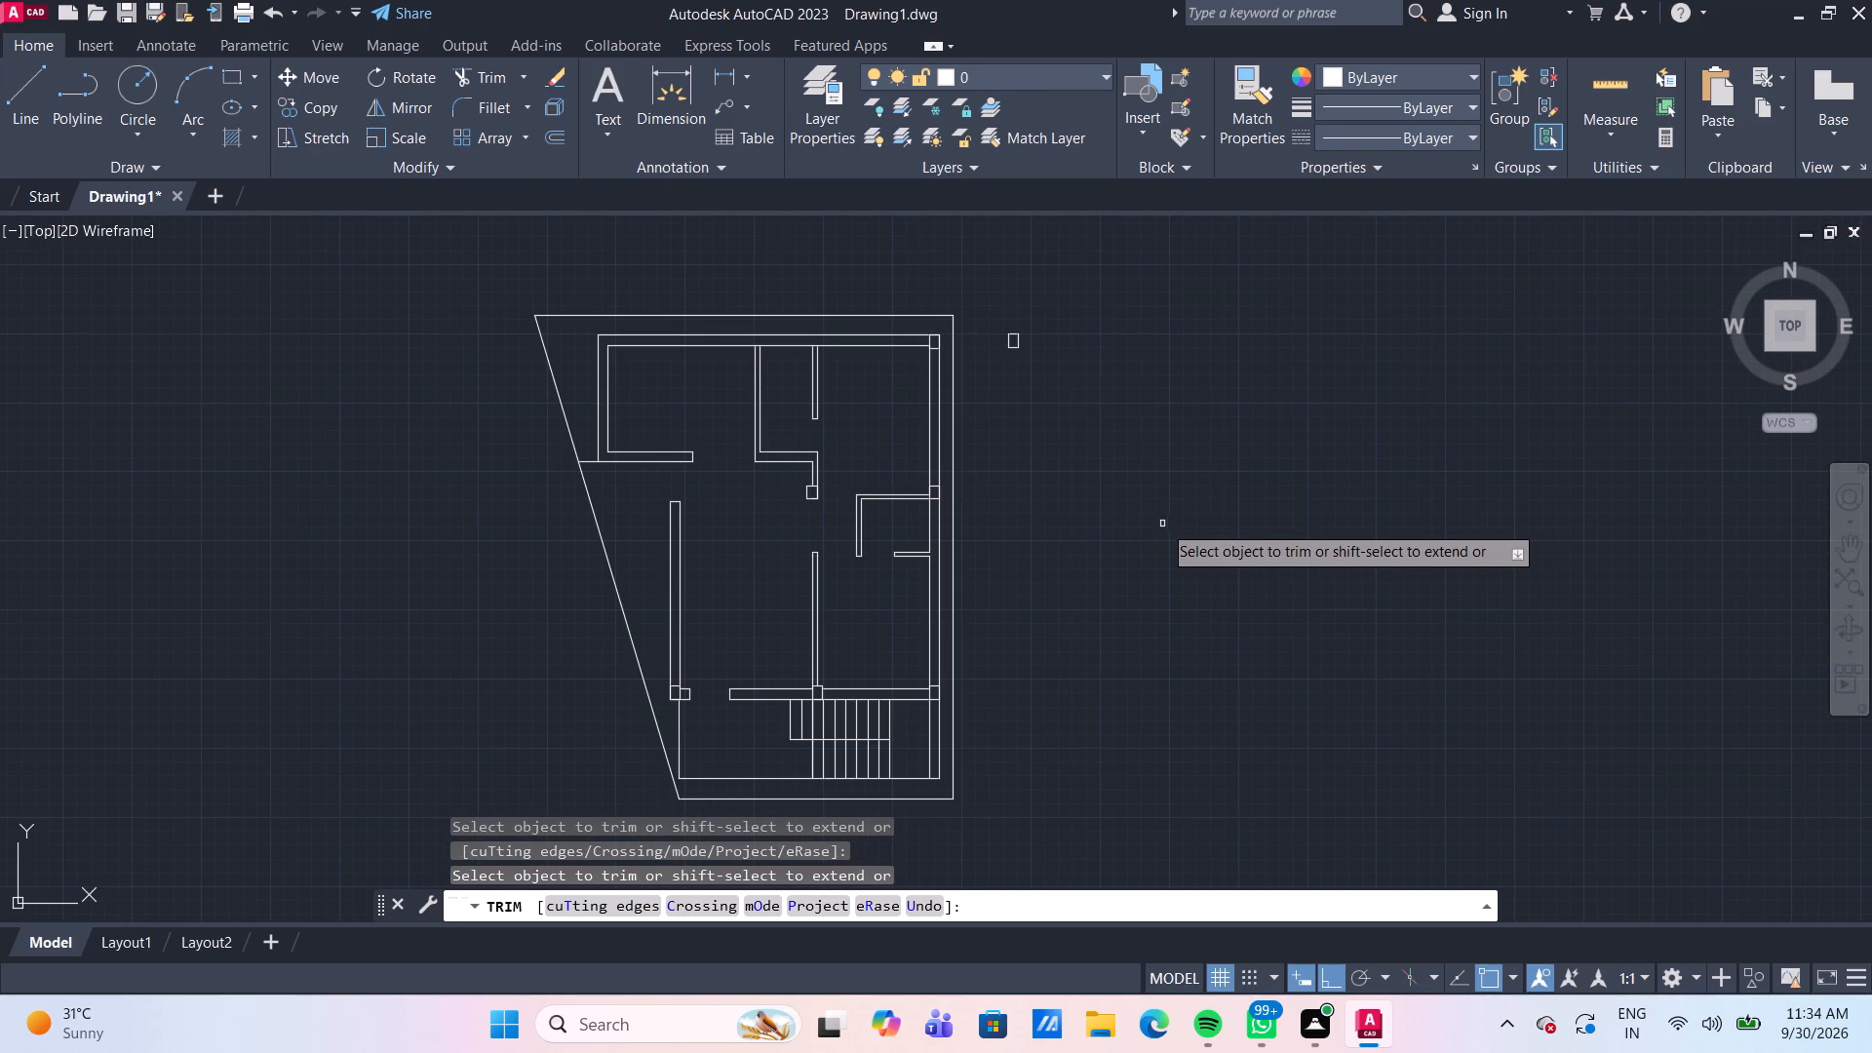
middle_click_drag(1062, 421, 1053, 495)
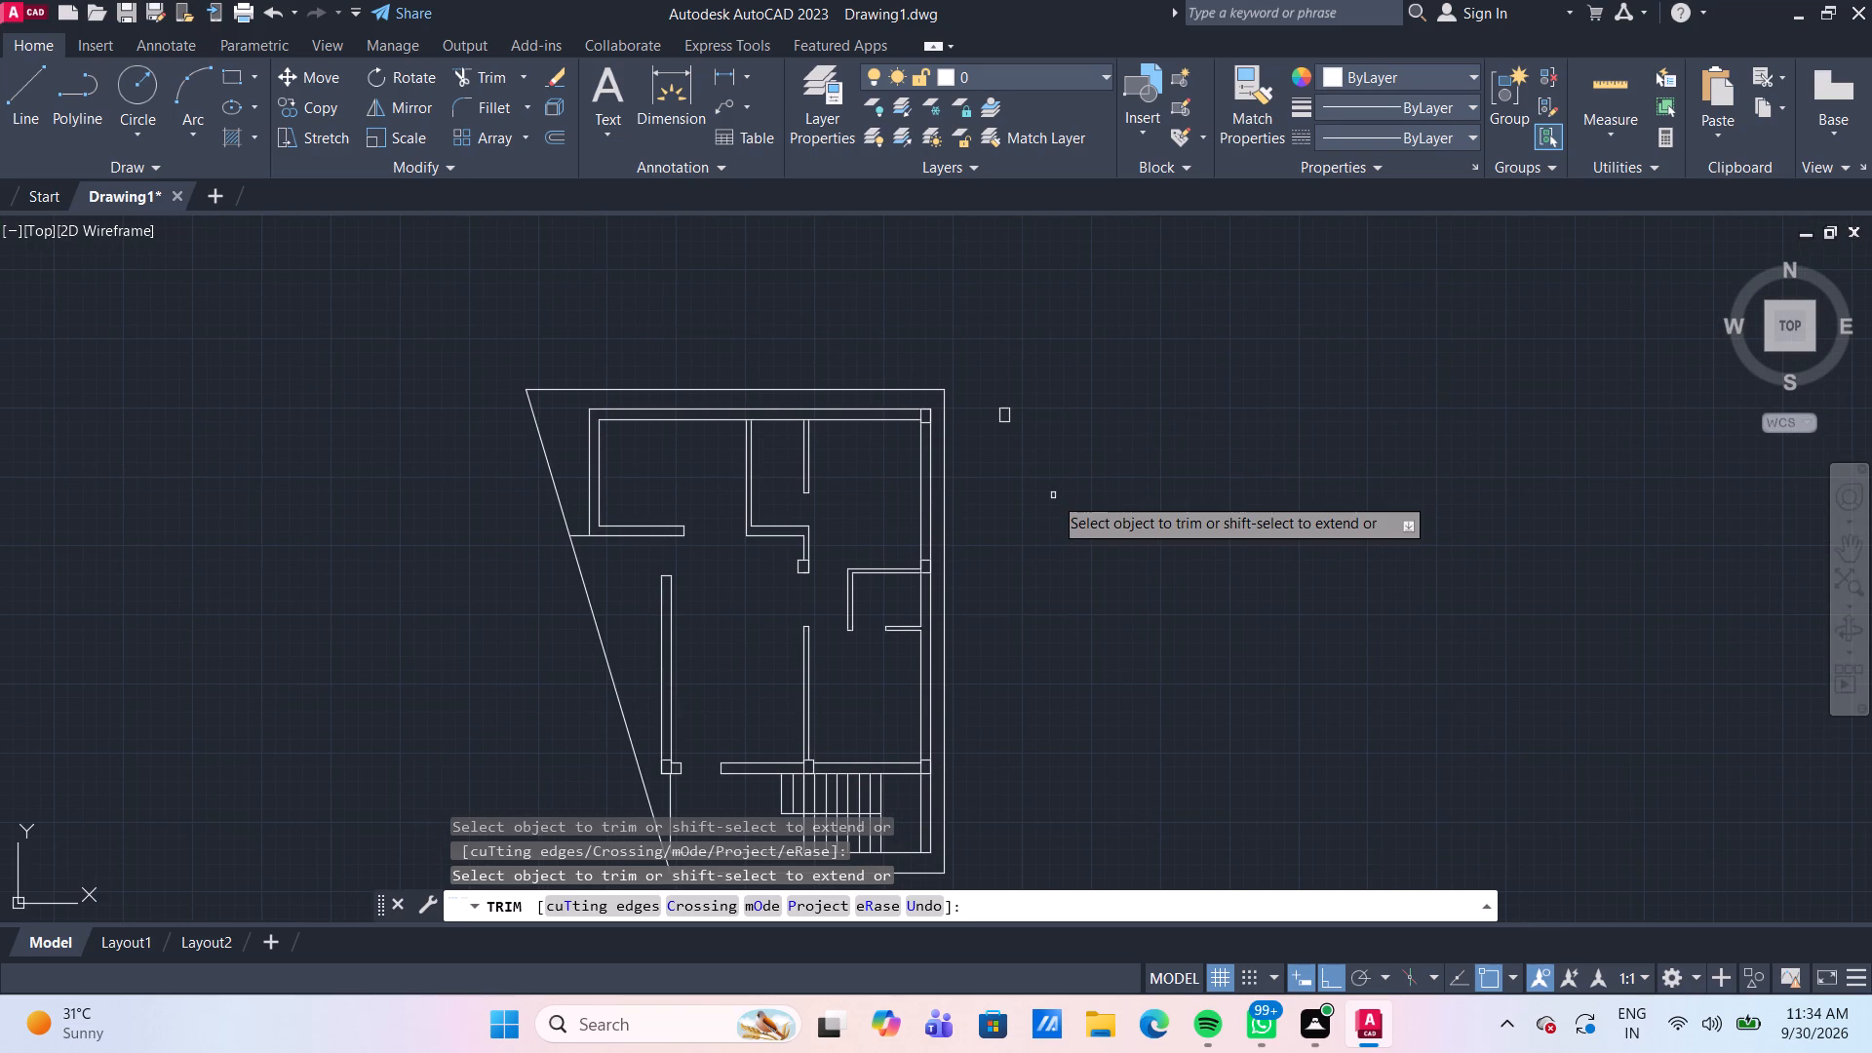
scroll(1057, 434, "up", 1)
key("Escape")
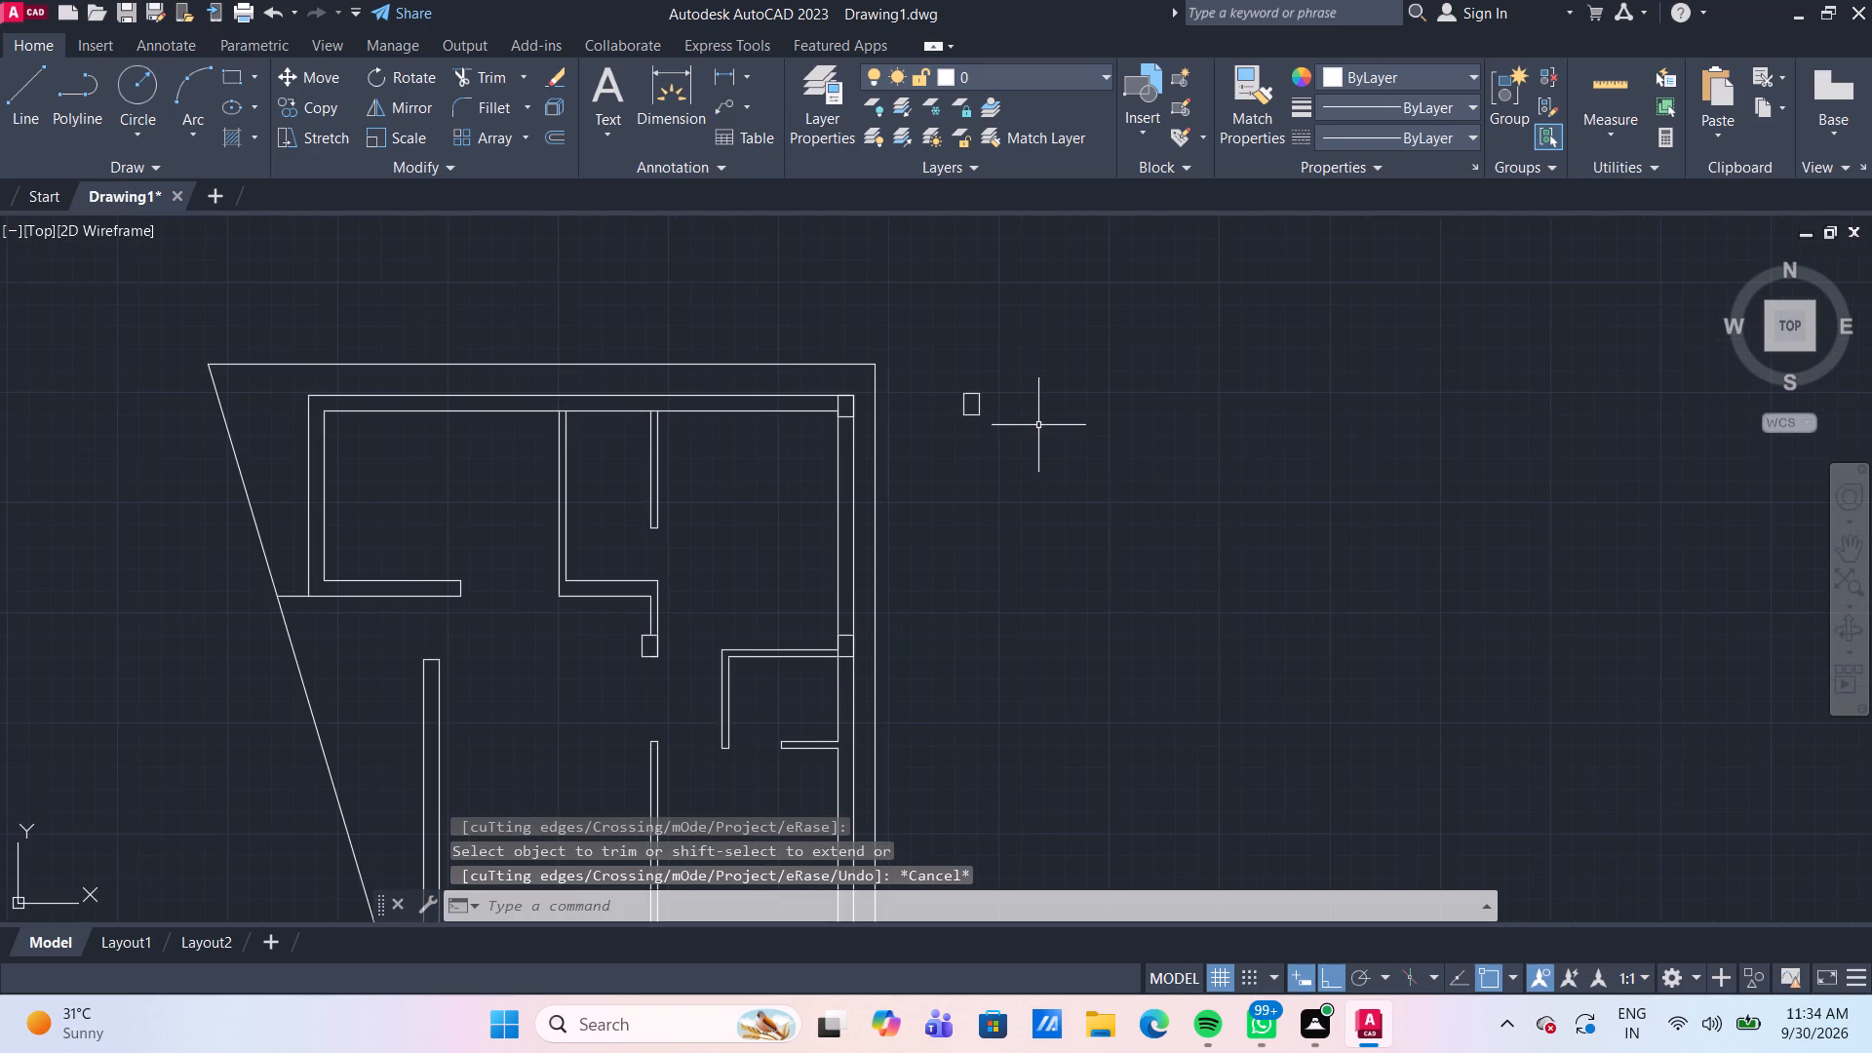
Copy the remaining spare rectangle by its lower-left corner onto the outer lower-left wall corner of the plan's upper-left room.
left_click(999, 442)
left_click(945, 358)
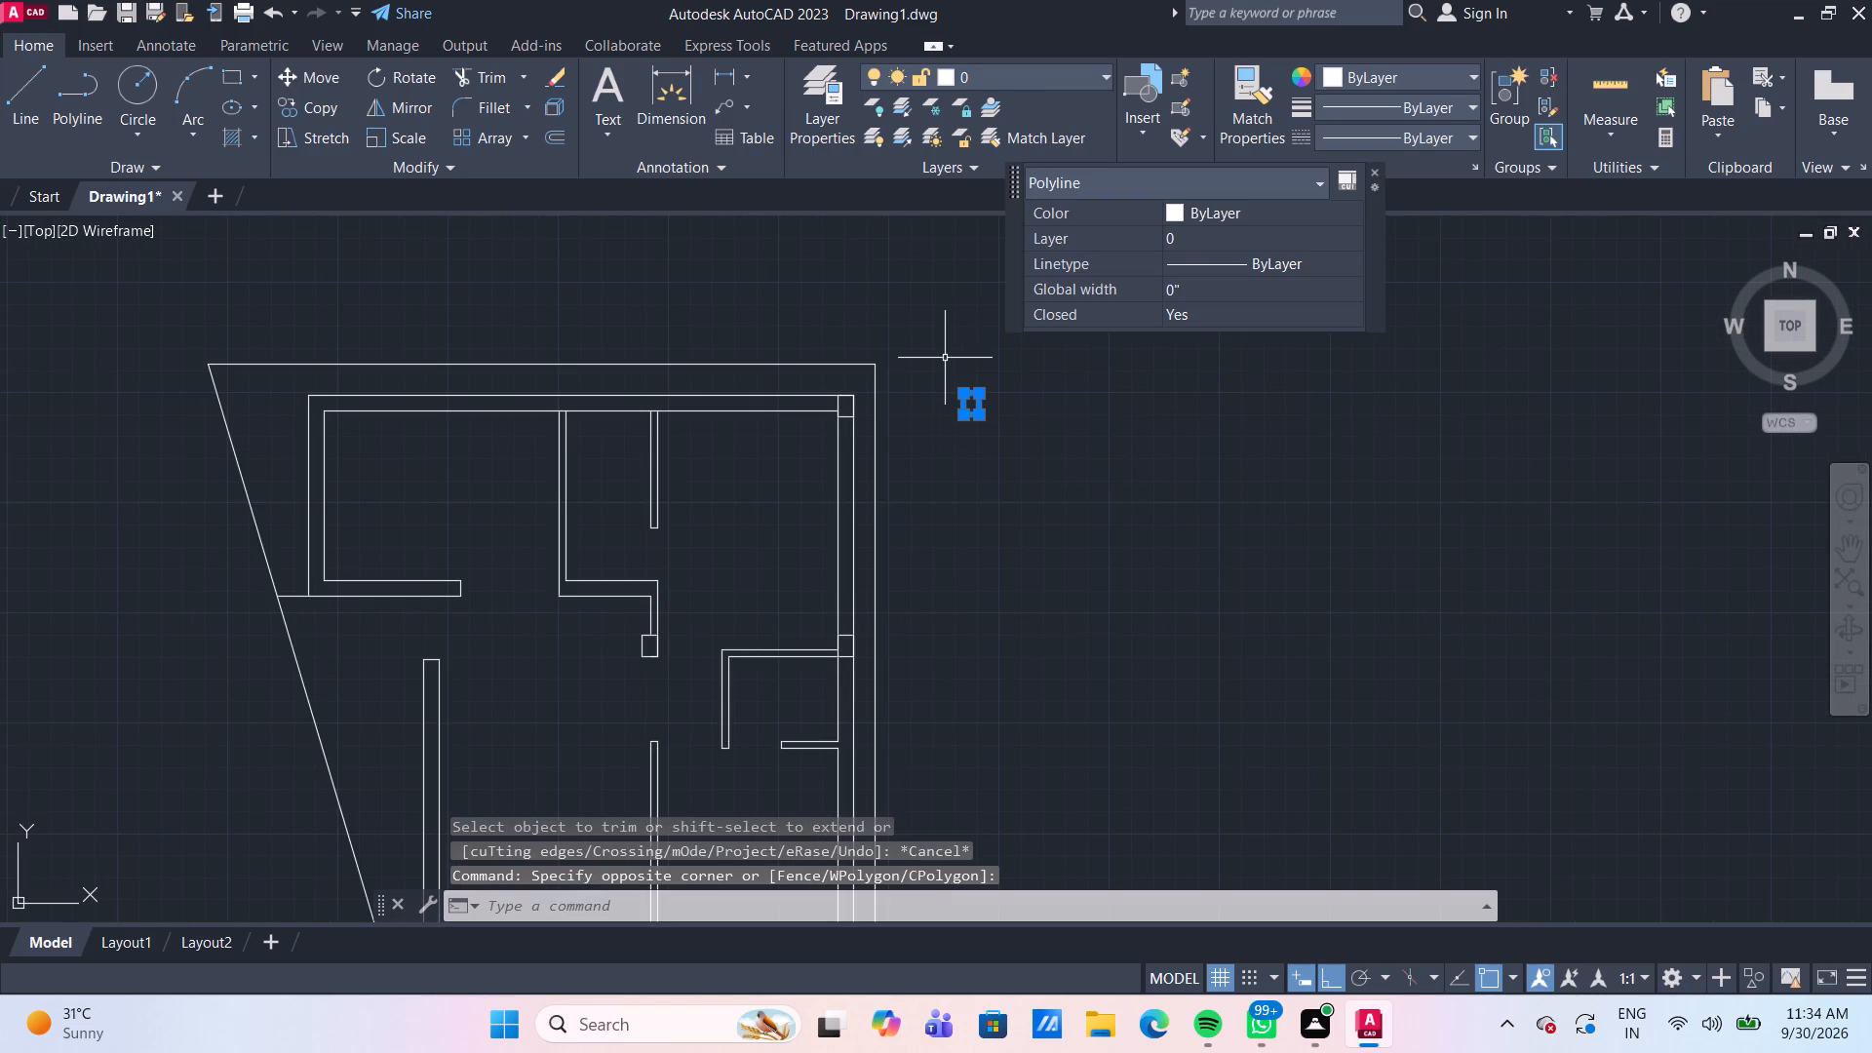
type("CO")
key("Return")
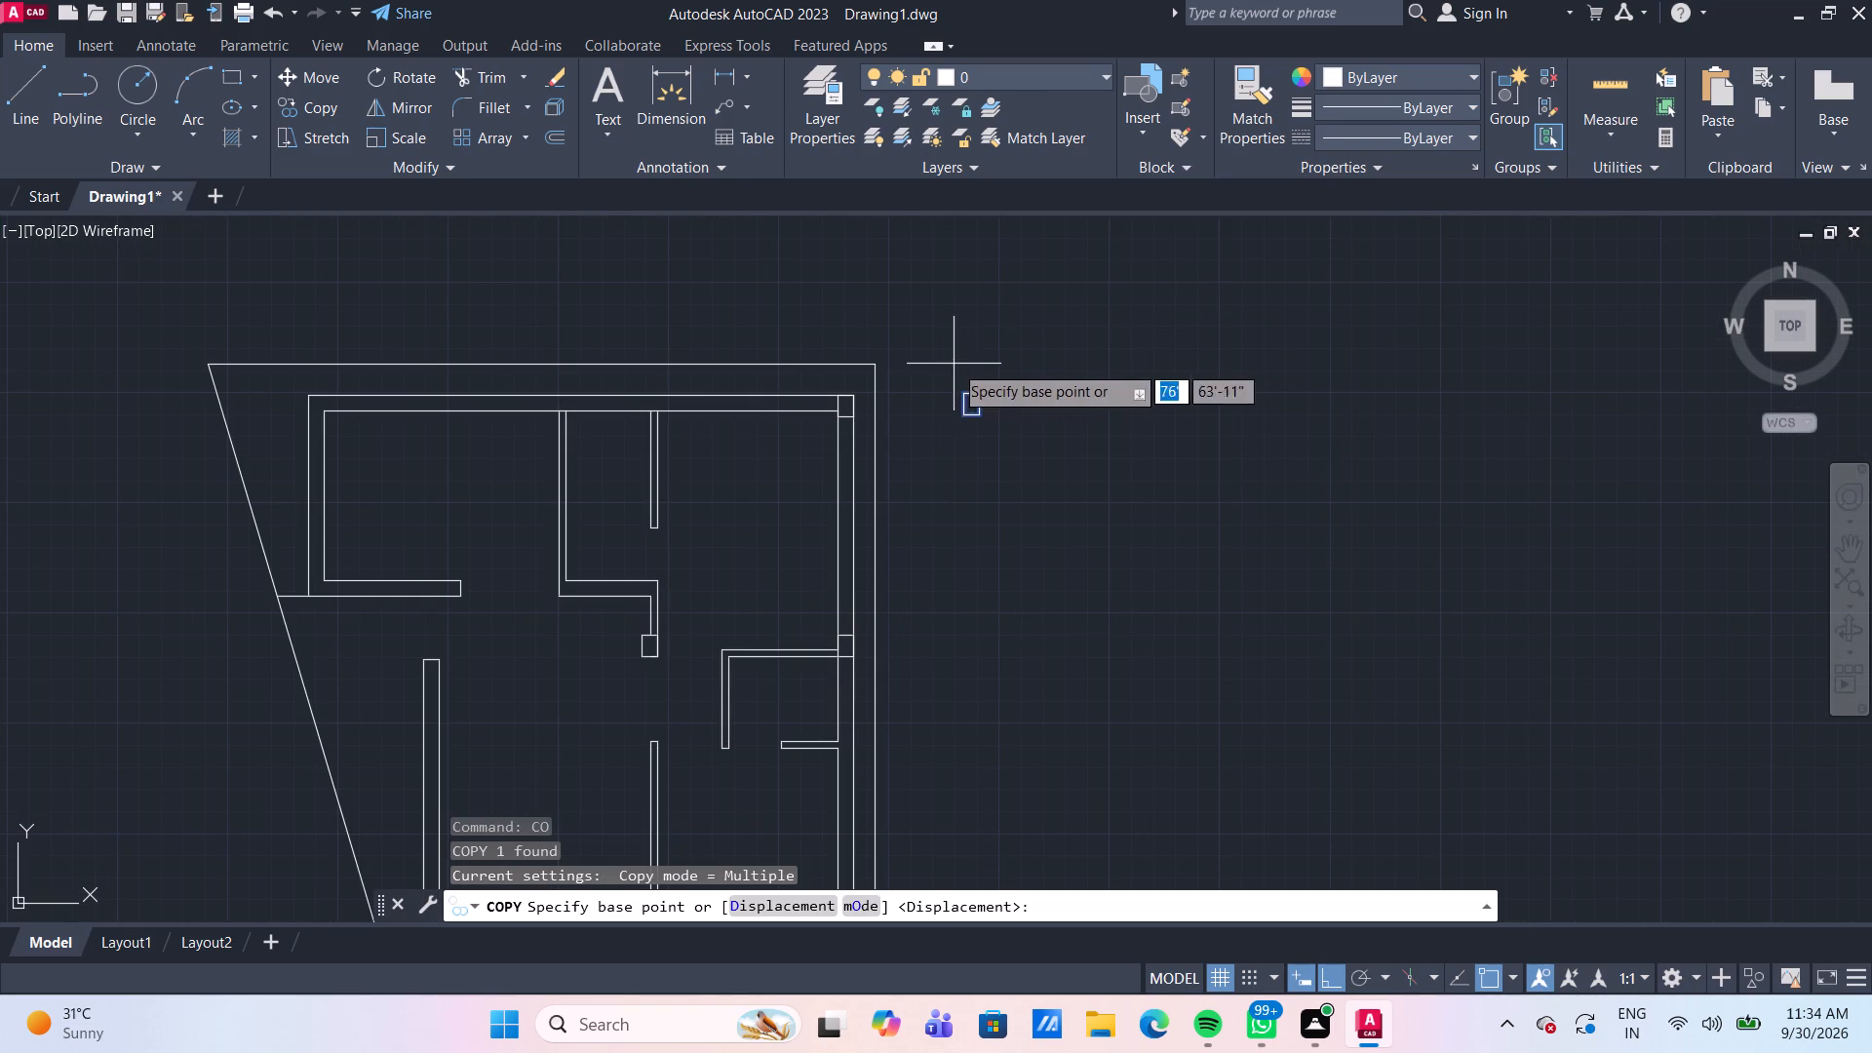
scroll(964, 438, "up", 2)
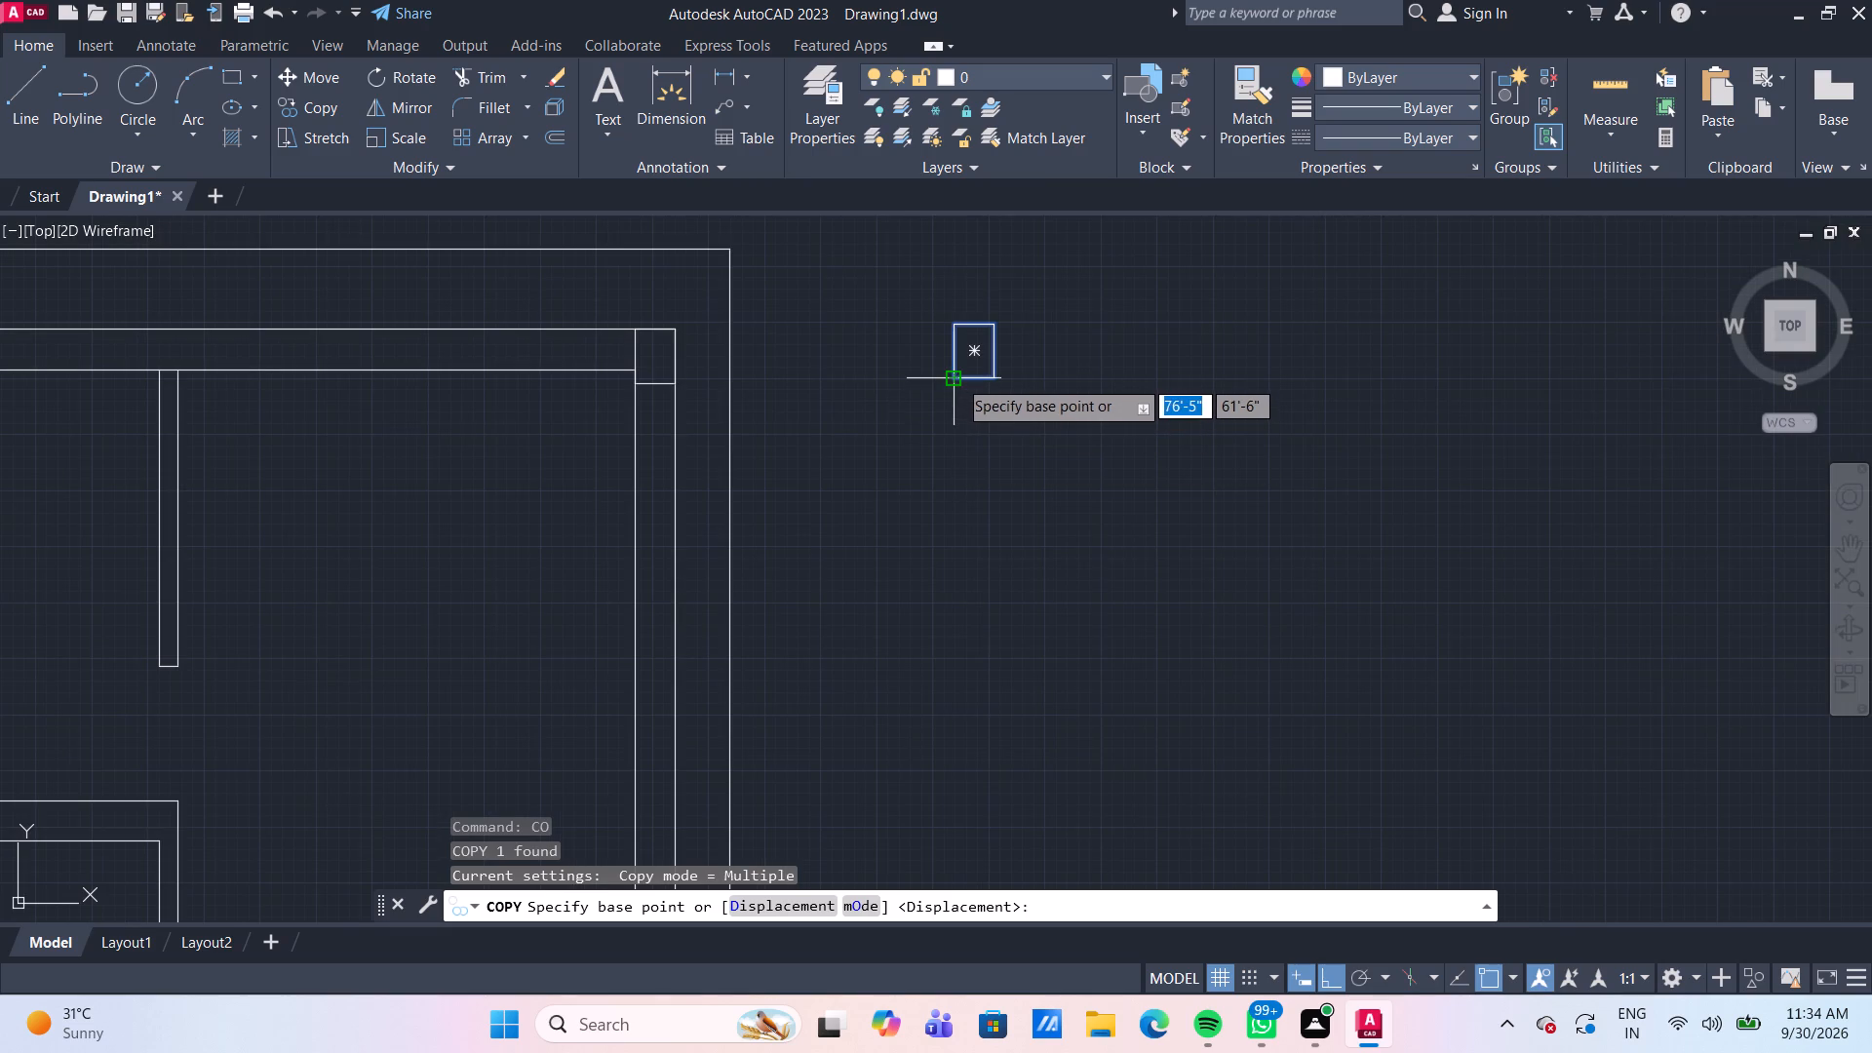
left_click(956, 377)
scroll(956, 377, "down", 3)
scroll(506, 490, "up", 2)
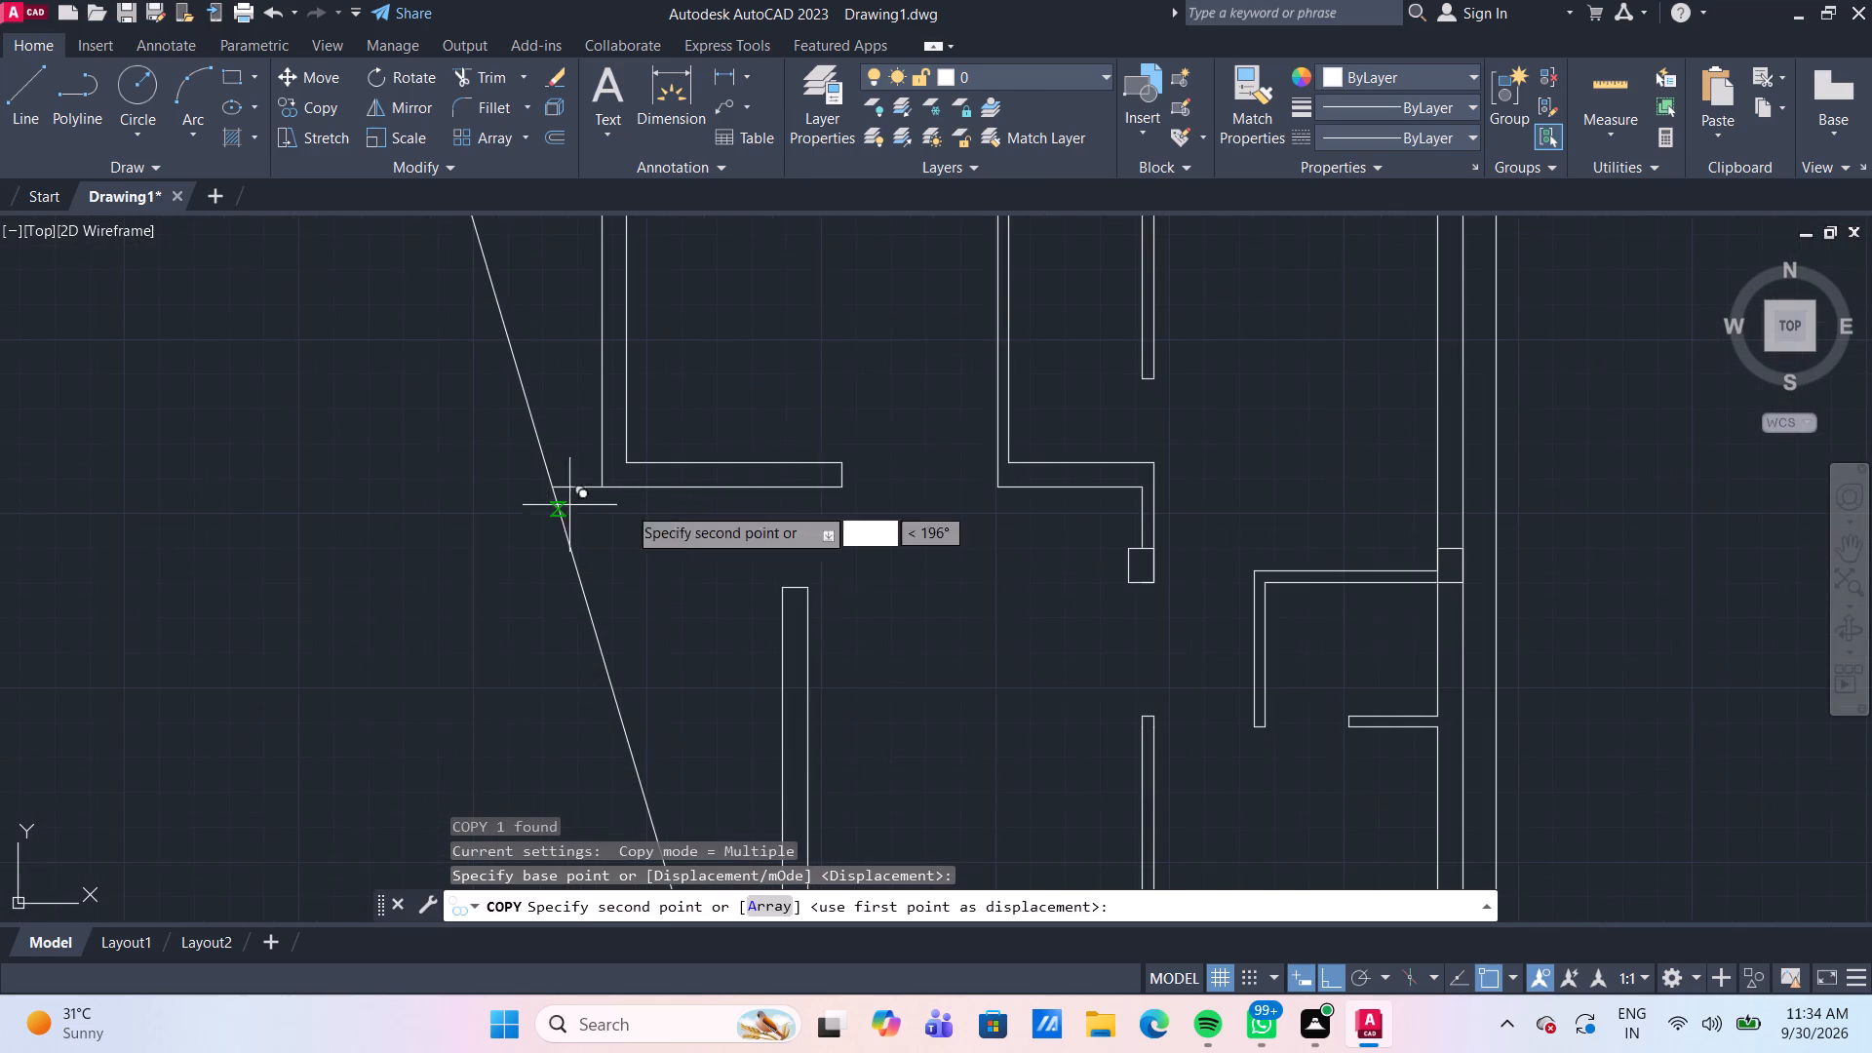
left_click(604, 484)
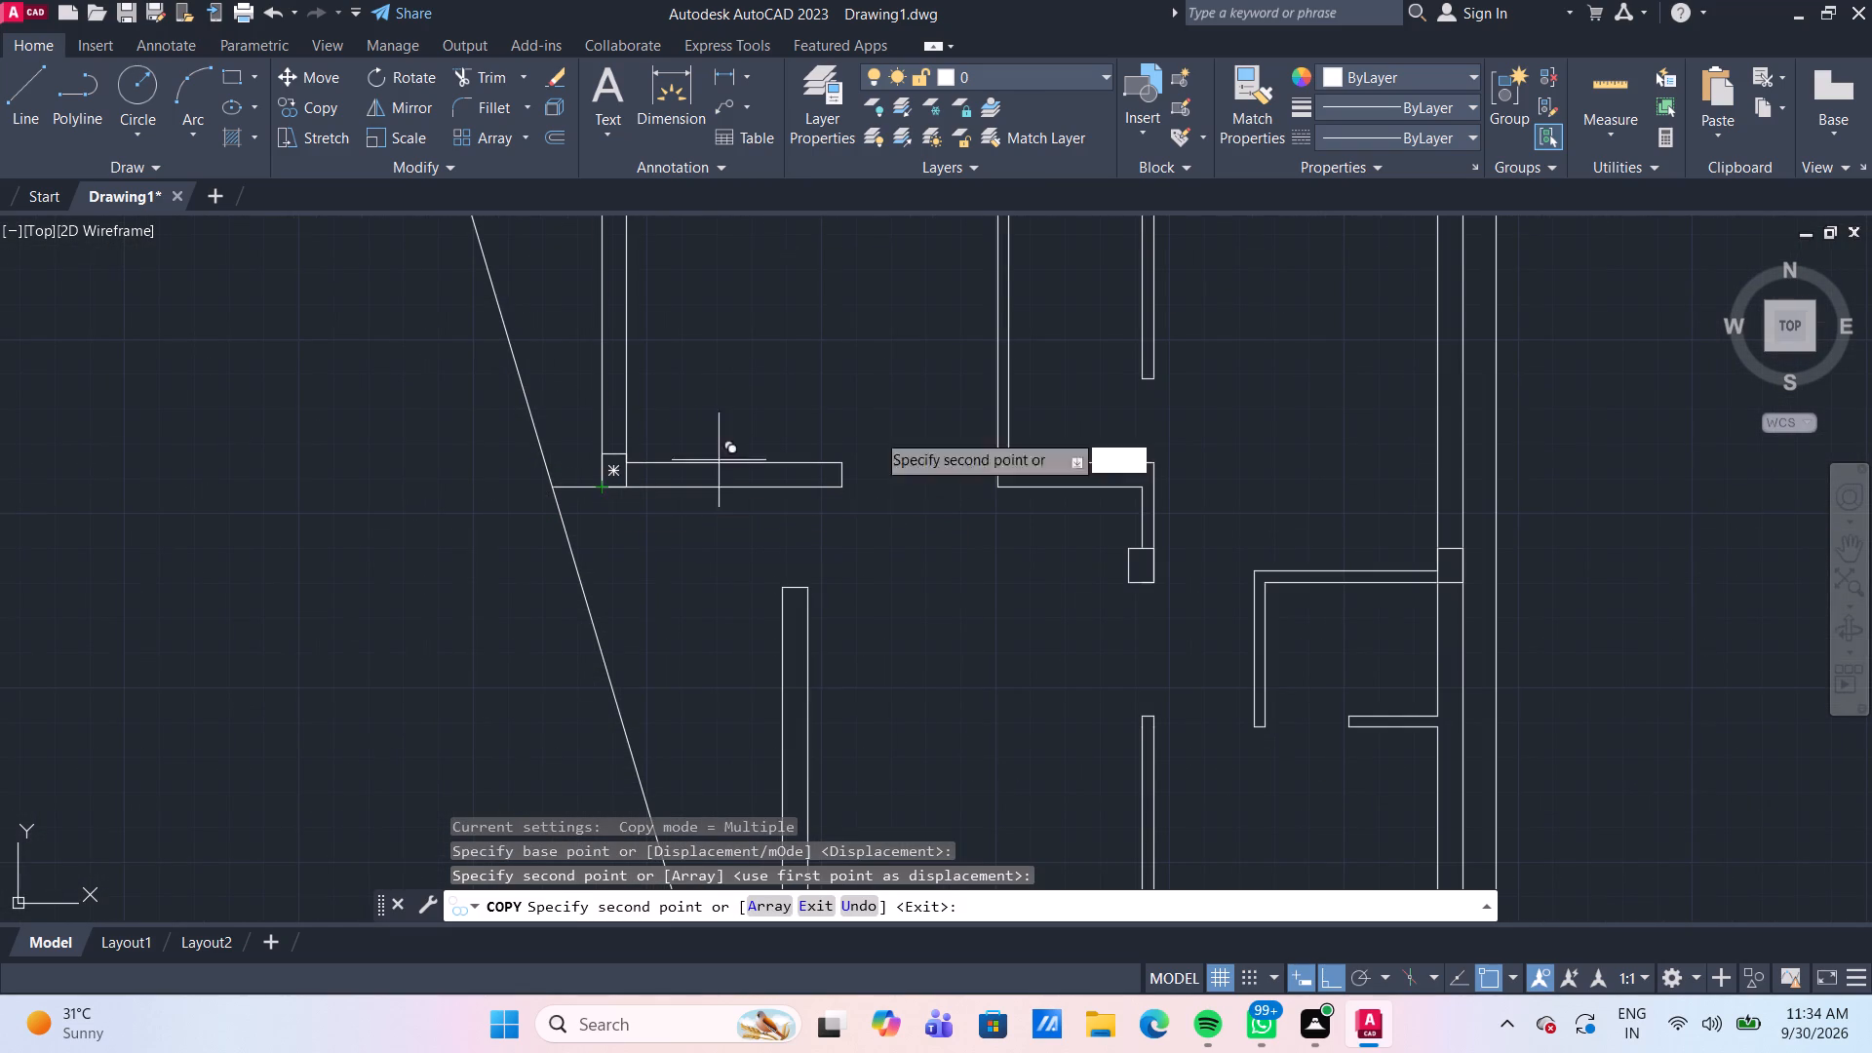
scroll(860, 341, "down", 2)
middle_click_drag(861, 340, 816, 470)
scroll(723, 423, "up", 1)
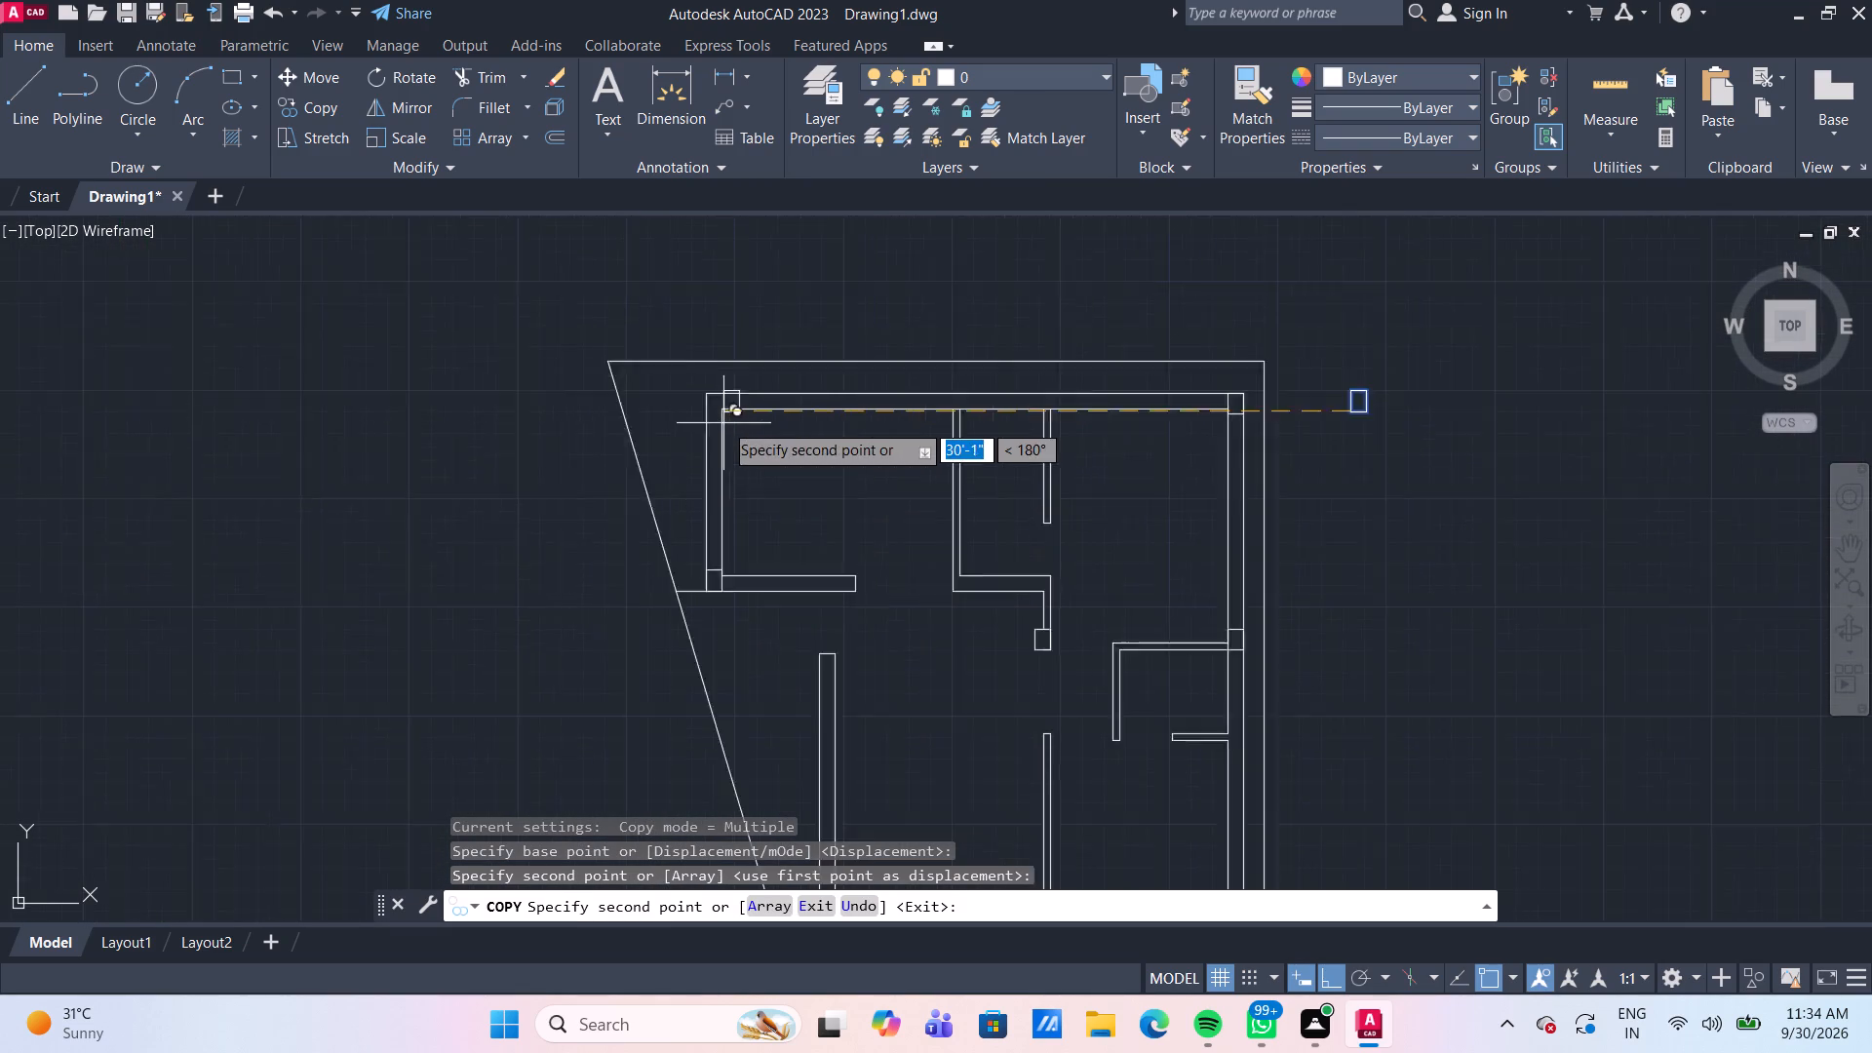
scroll(723, 422, "up", 2)
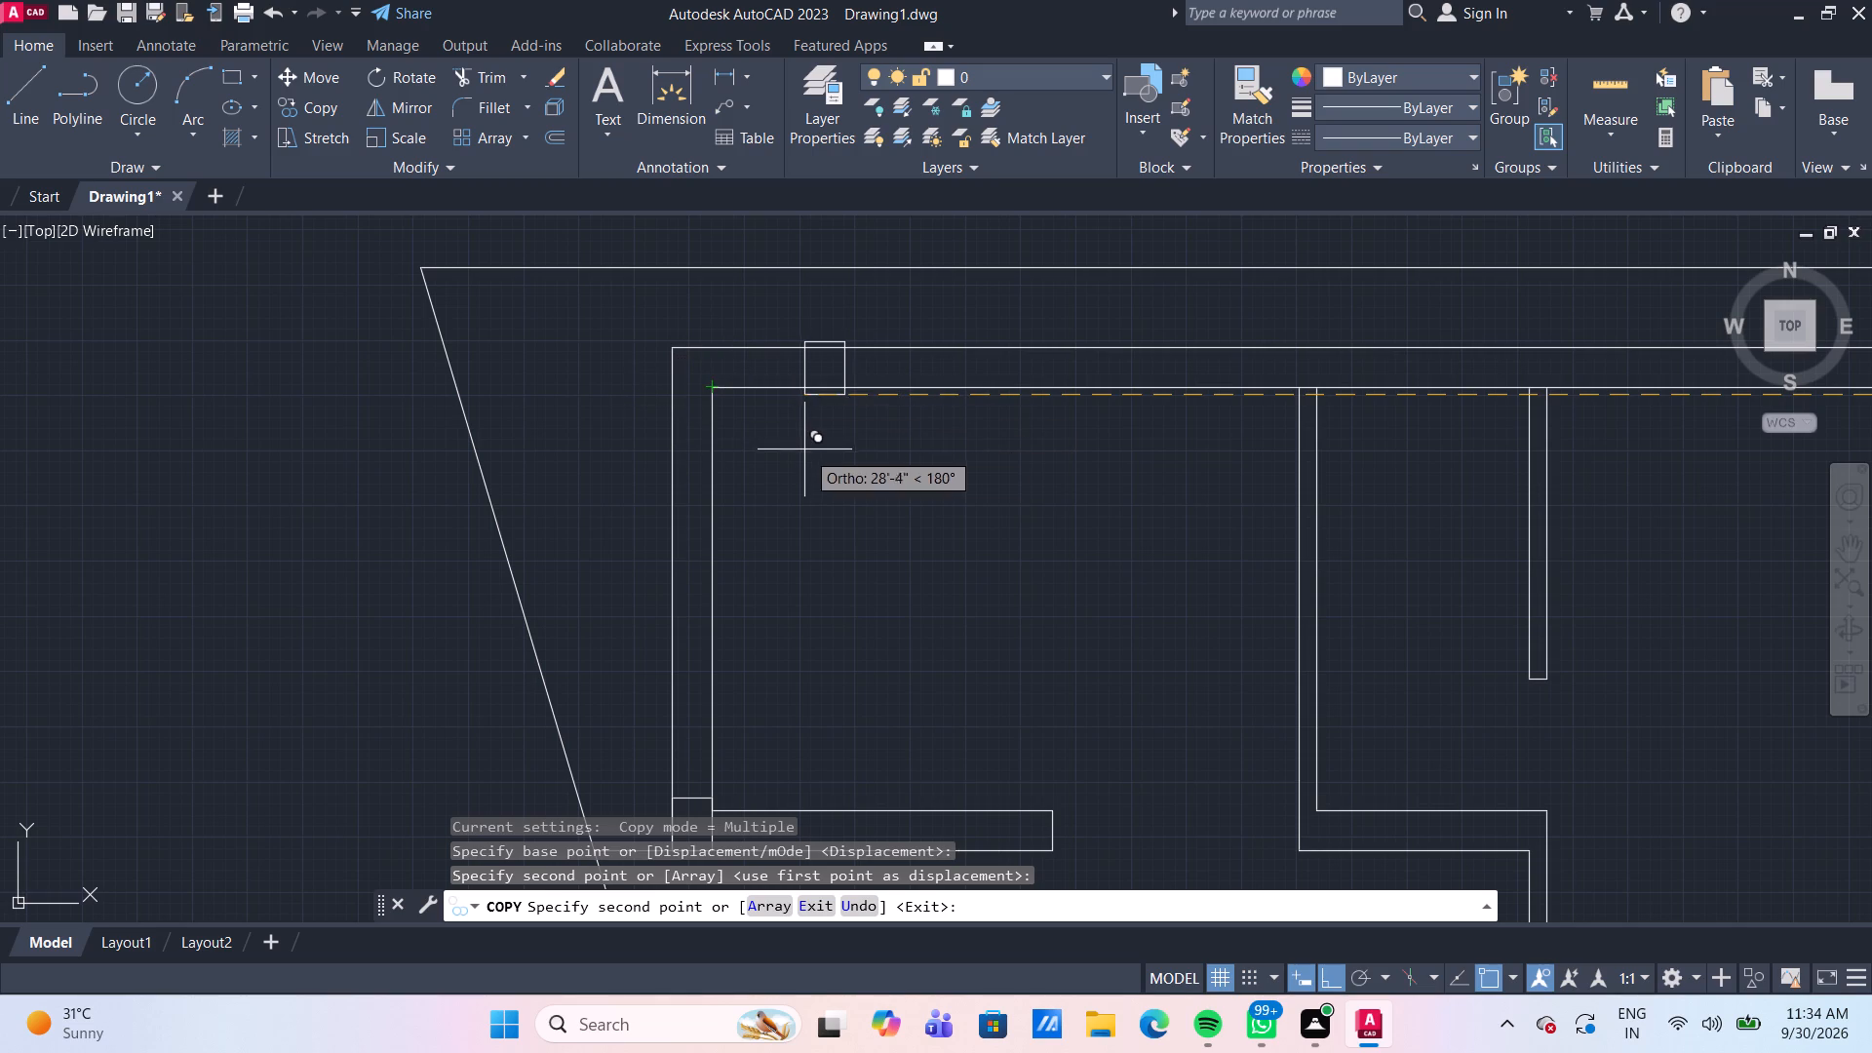
key("Escape")
Move the spare rectangle outside the plan by its upper-left corner onto the outer upper-left corner of the 9" walls.
scroll(803, 448, "down", 2)
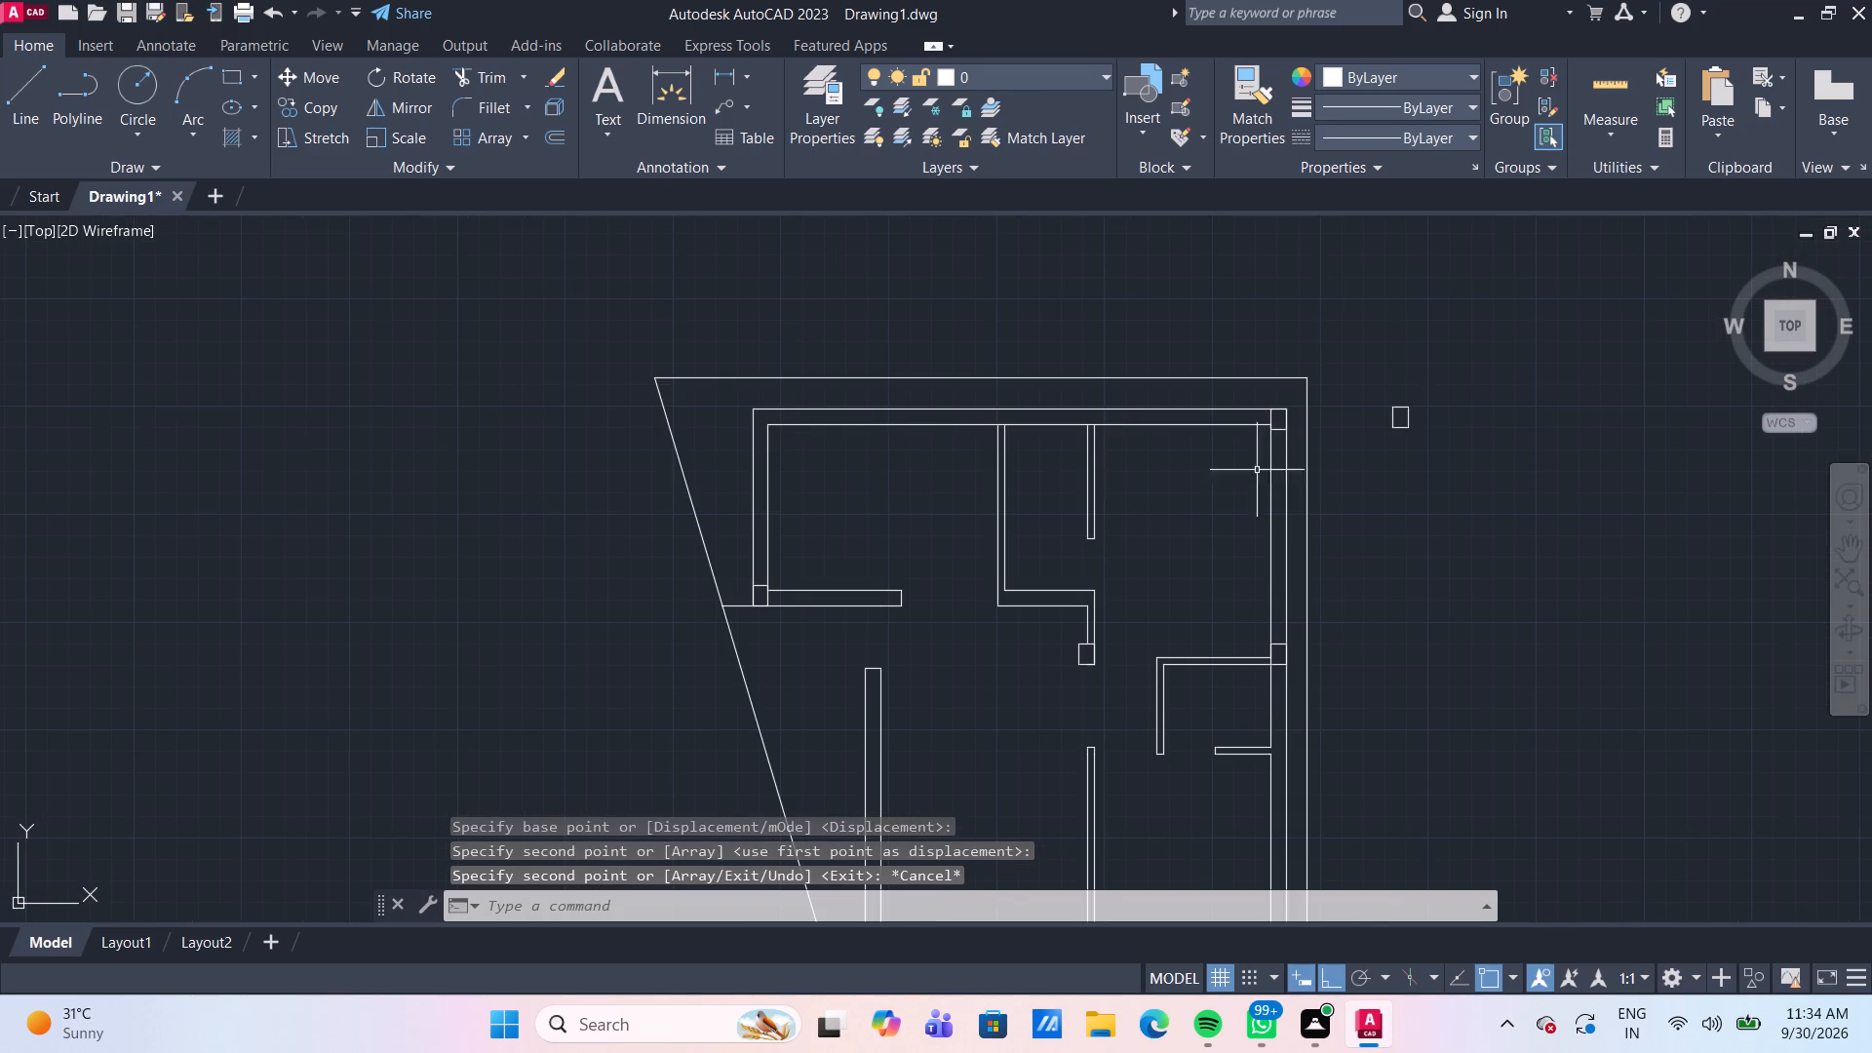
left_click_drag(1460, 432, 1447, 479)
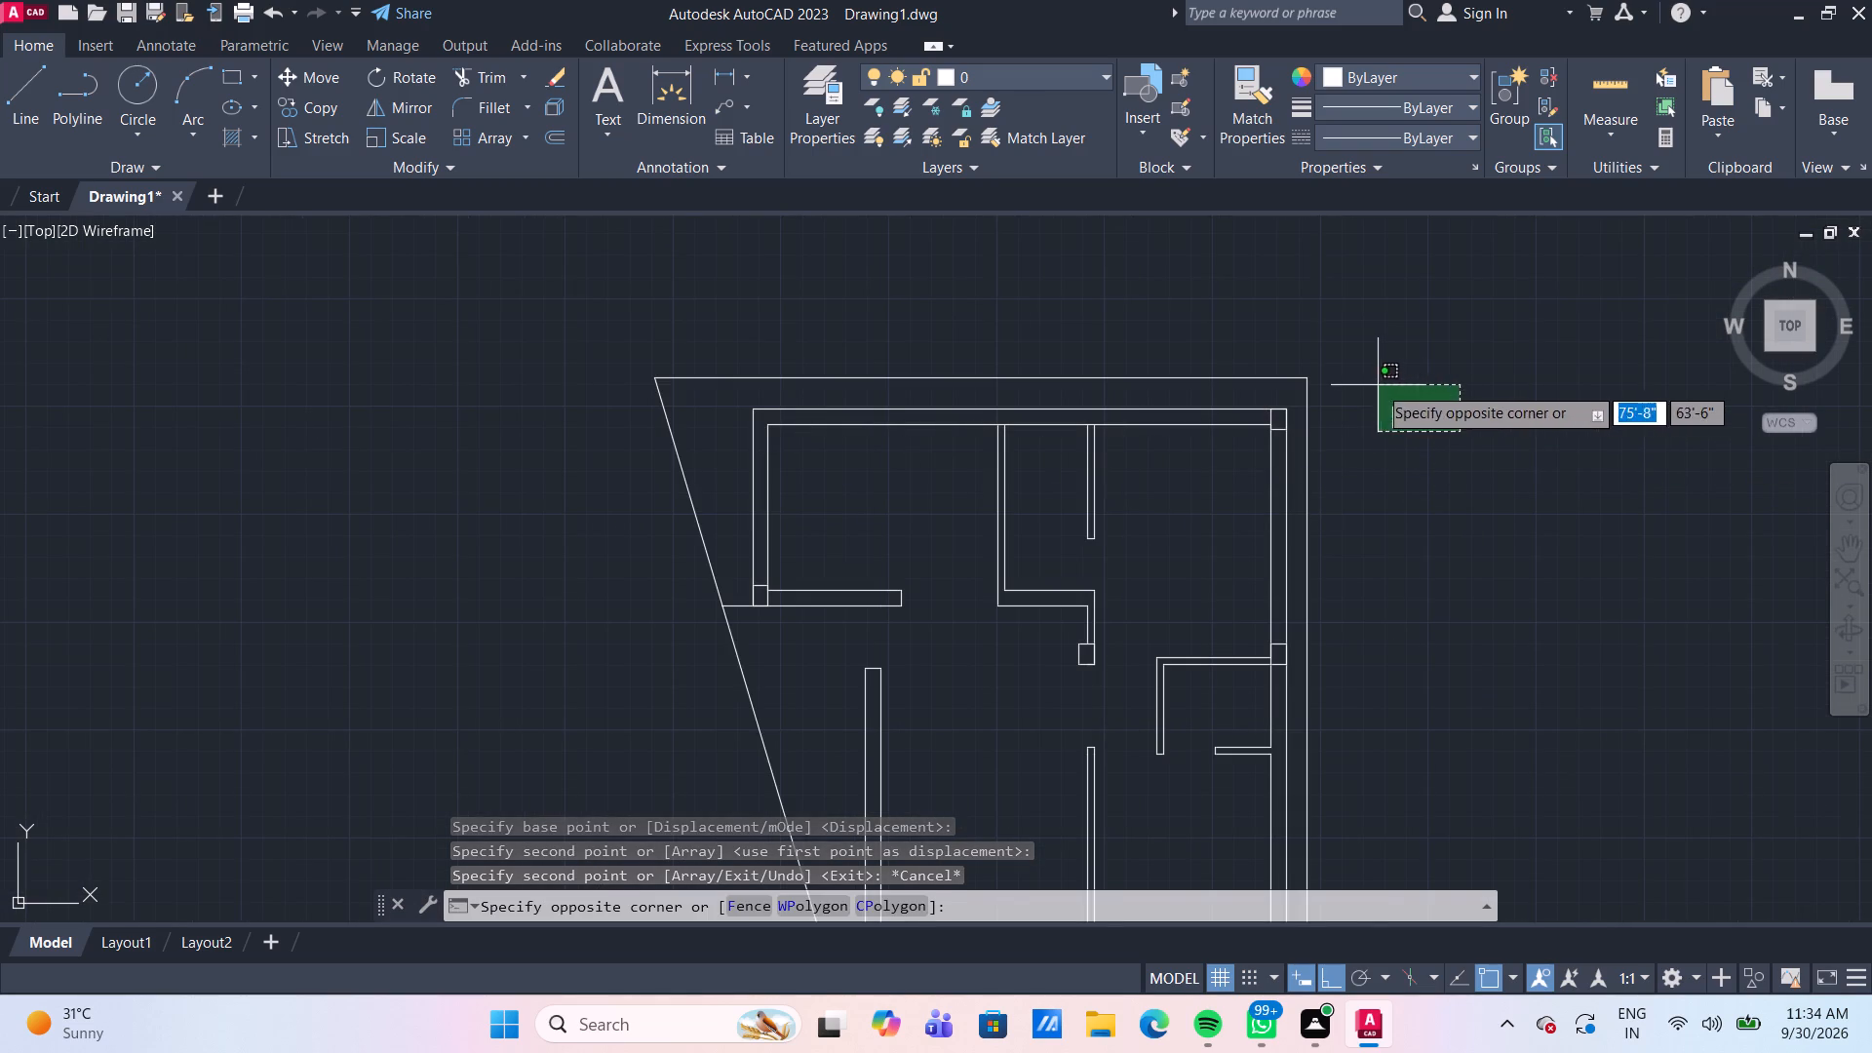
left_click(1376, 385)
key("c")
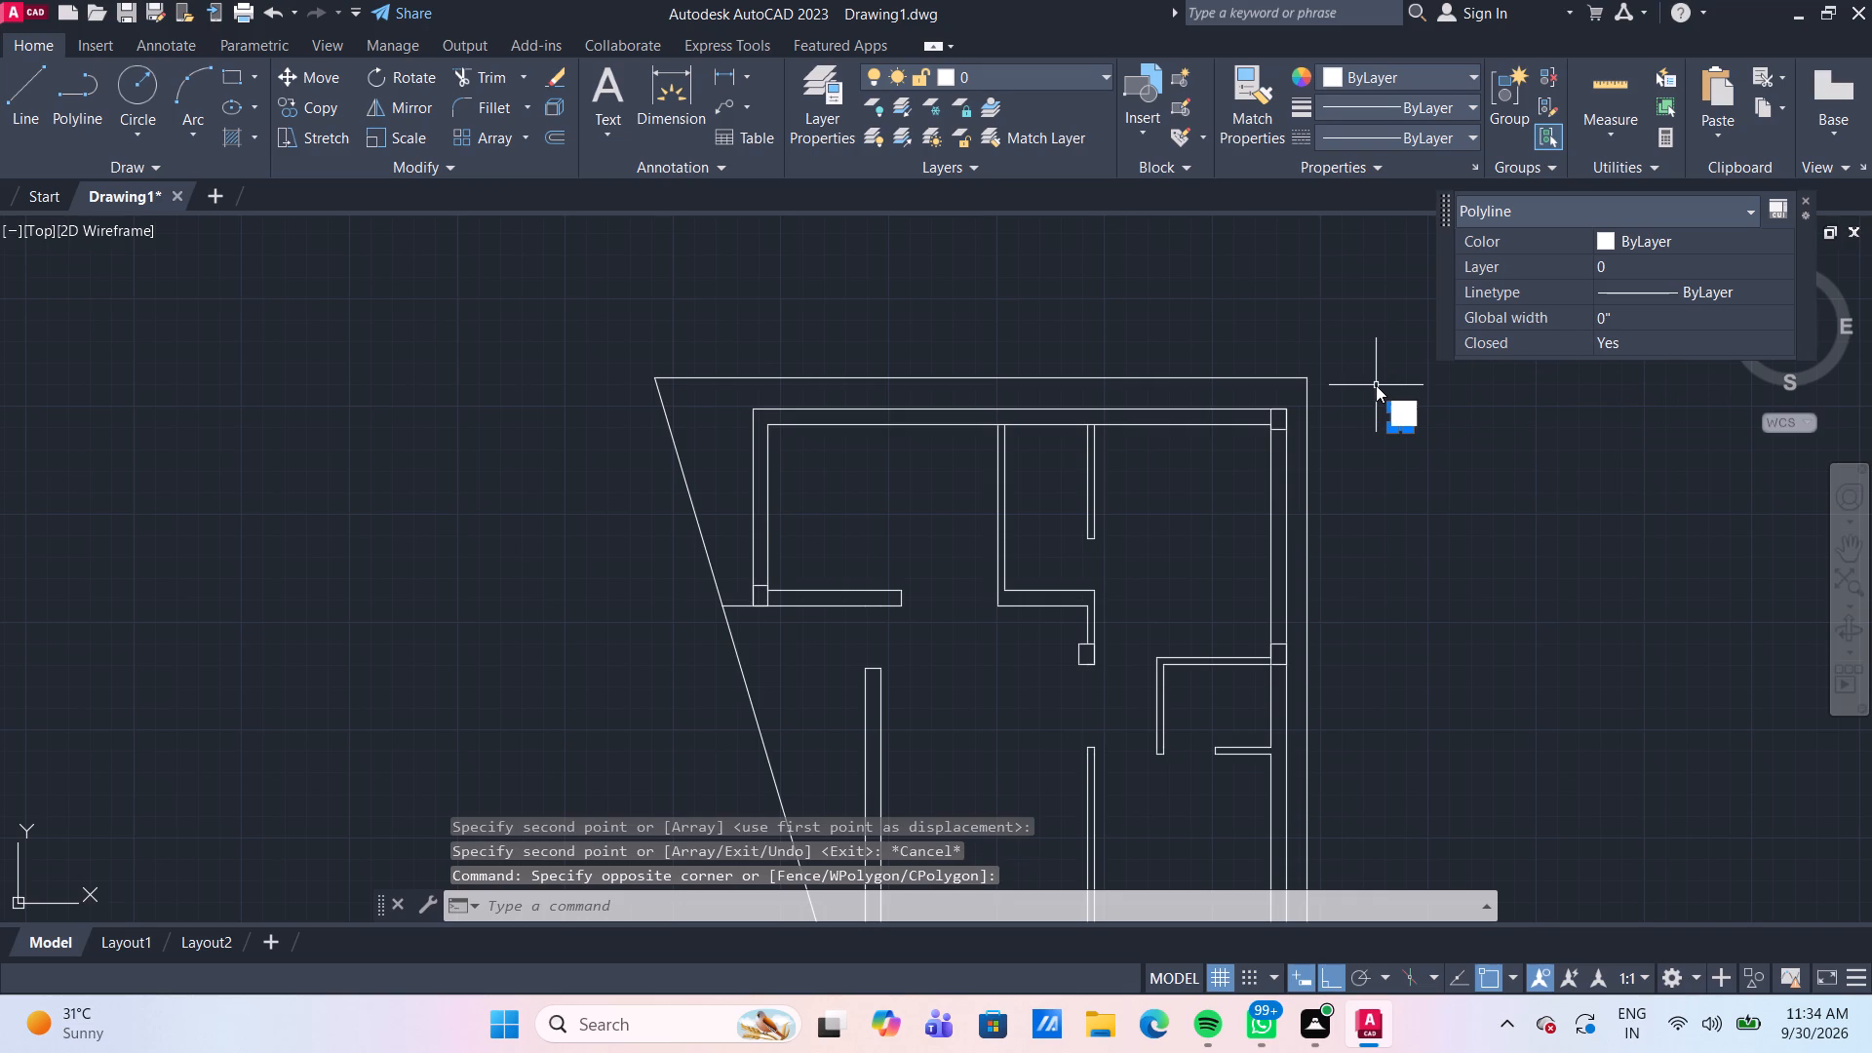
key("BackSpace")
key("m")
key("Return")
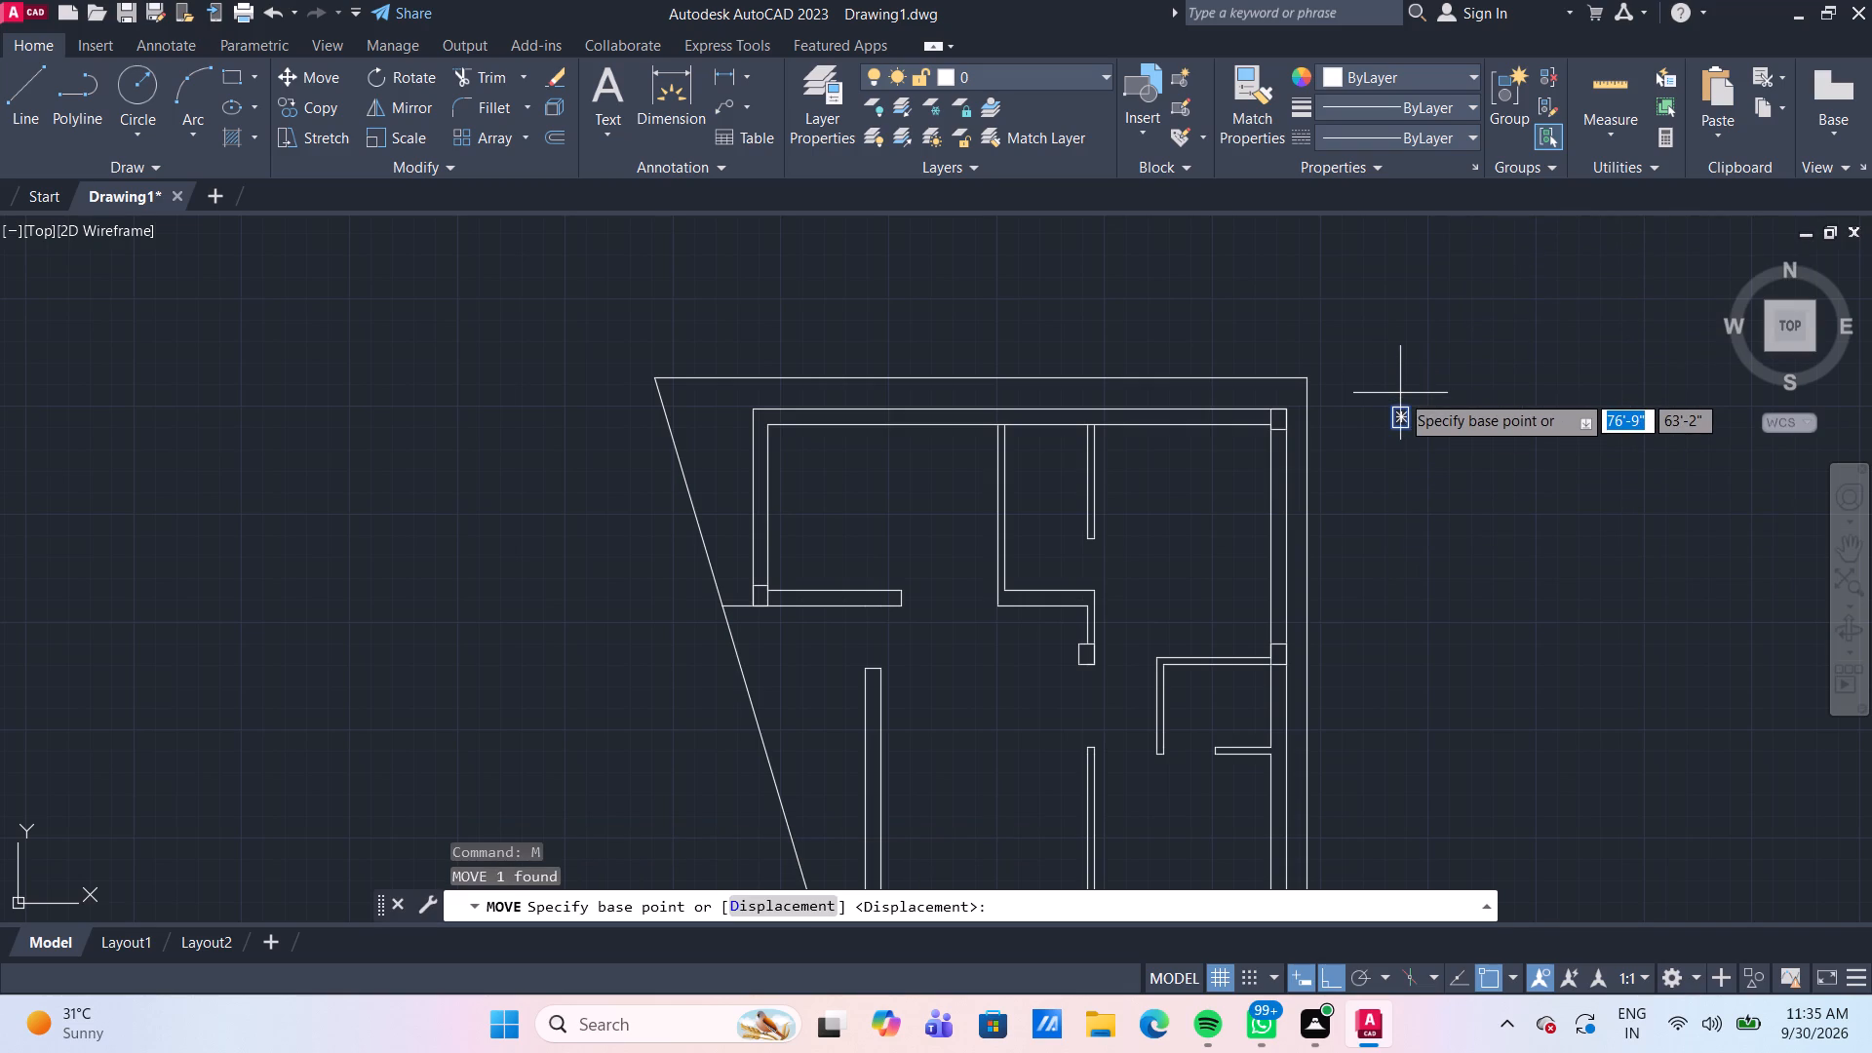
scroll(1400, 393, "up", 2)
left_click(1370, 432)
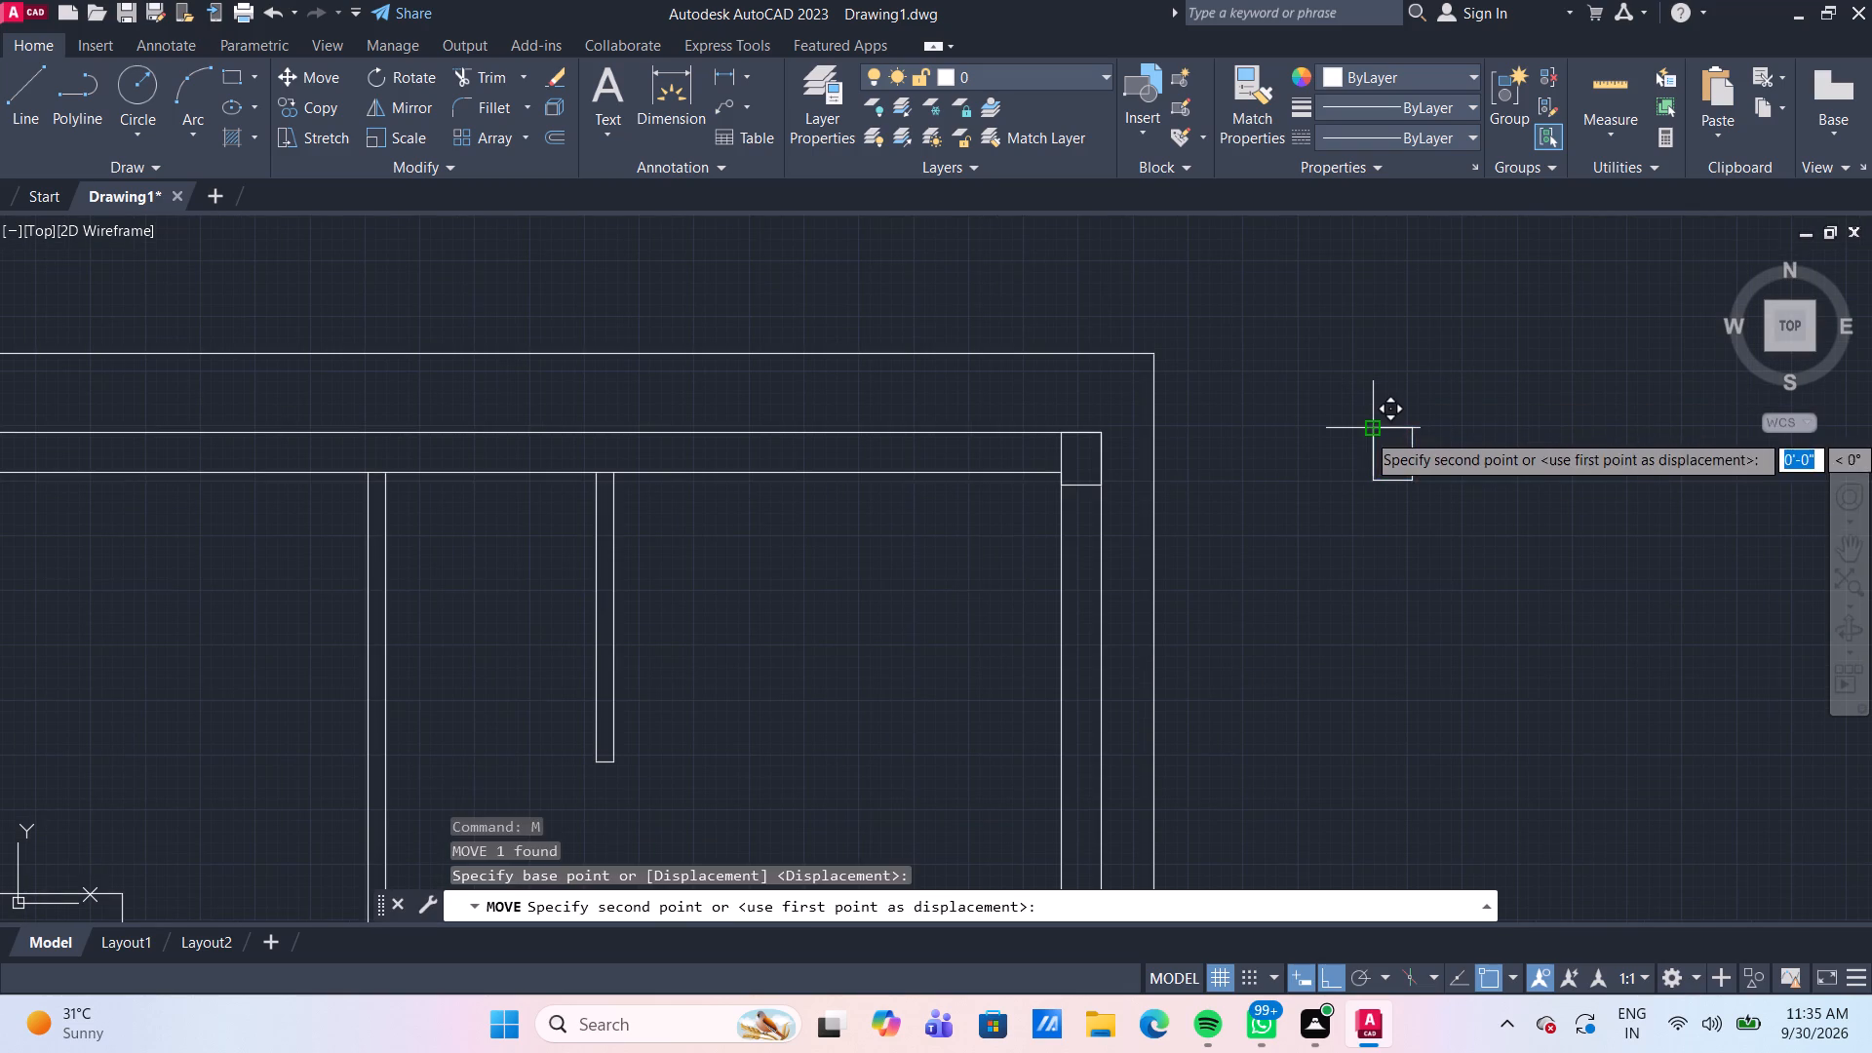
scroll(1370, 431, "down", 3)
scroll(1010, 472, "up", 3)
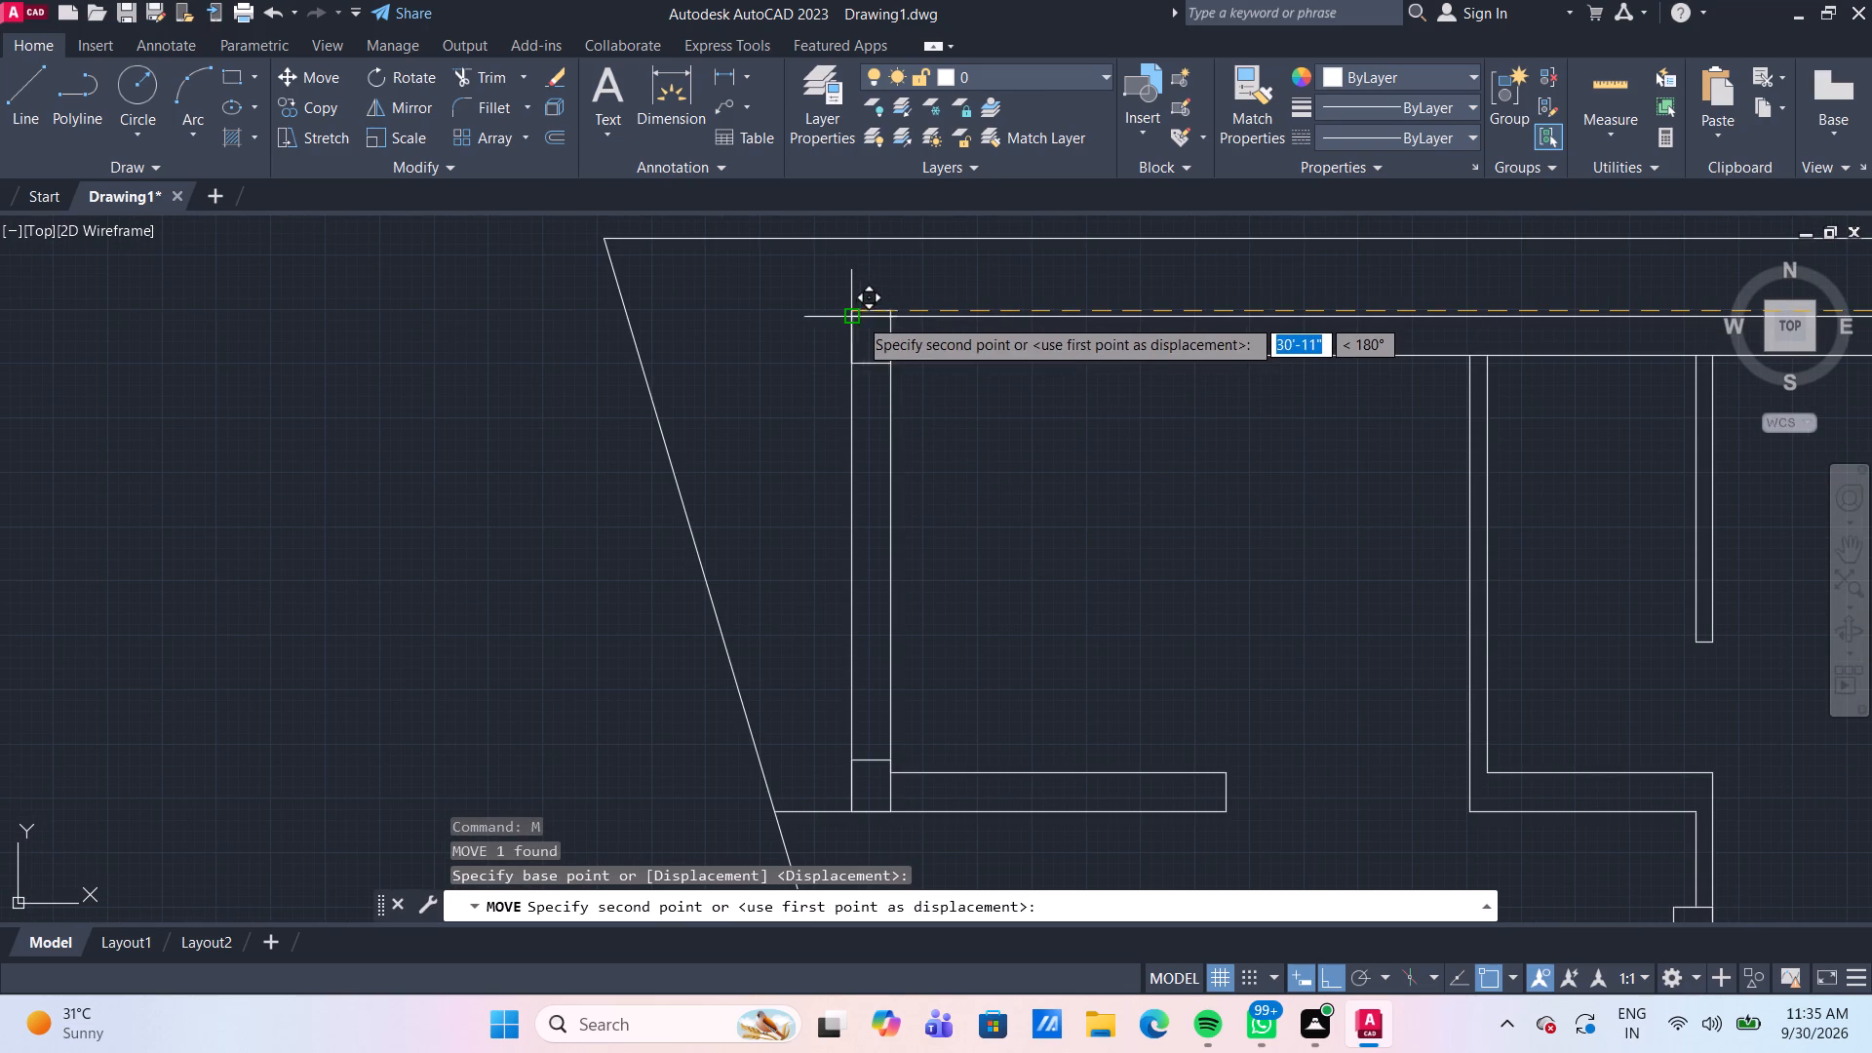
left_click(850, 314)
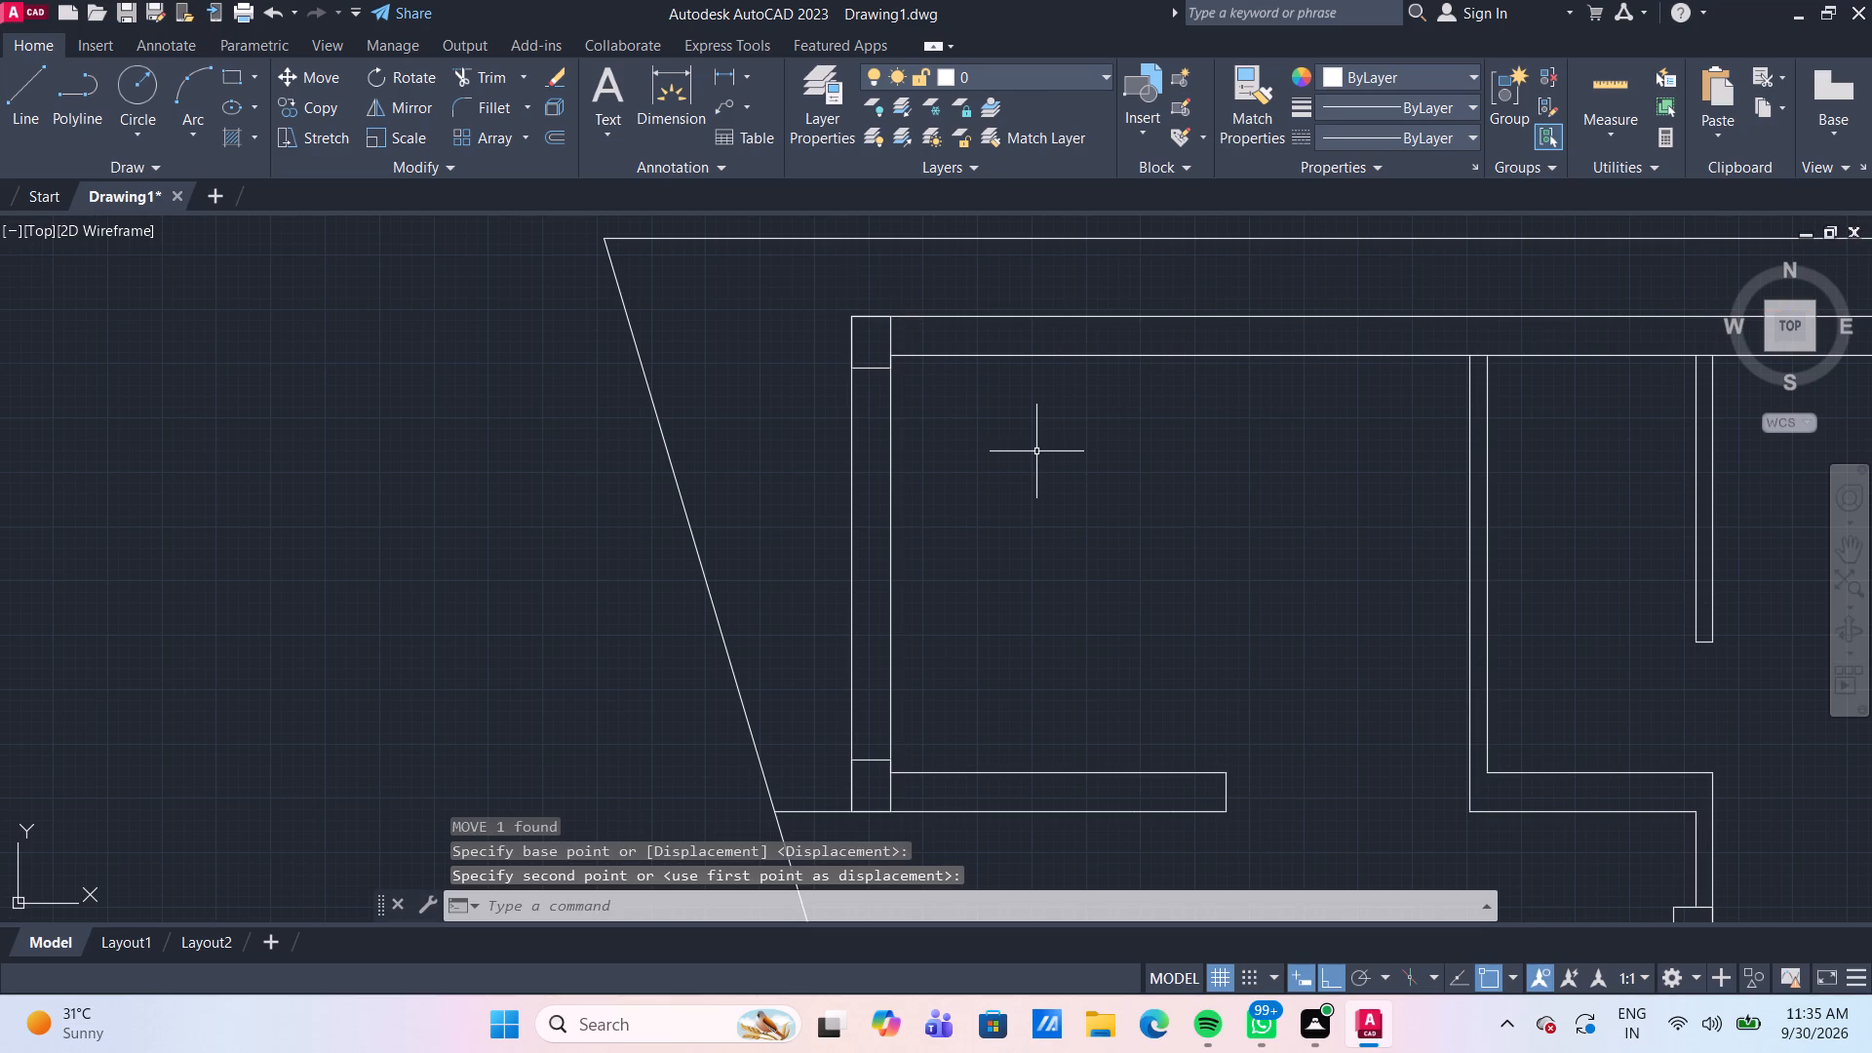
Trim the top wall's inner line between the two lines of the partition bounding the upper-left room.
scroll(1050, 453, "down", 2)
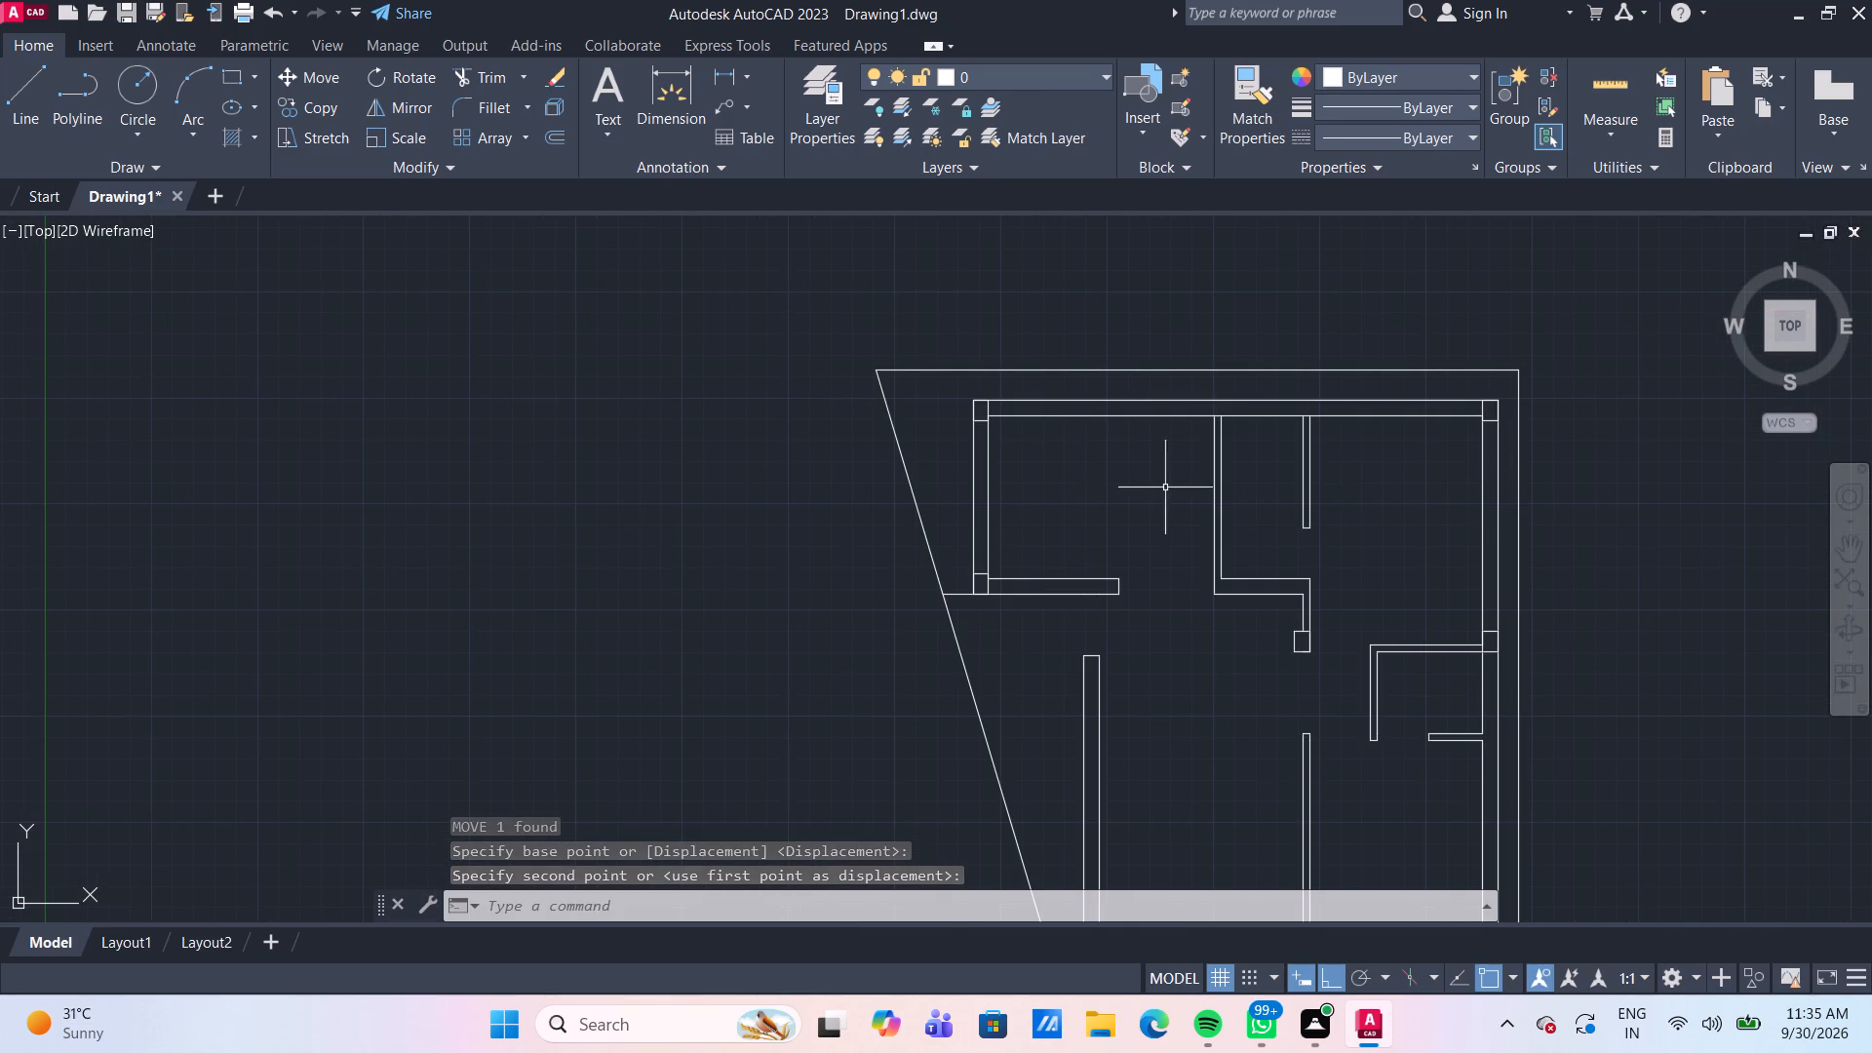
scroll(1178, 454, "up", 2)
middle_click_drag(1332, 411, 1087, 518)
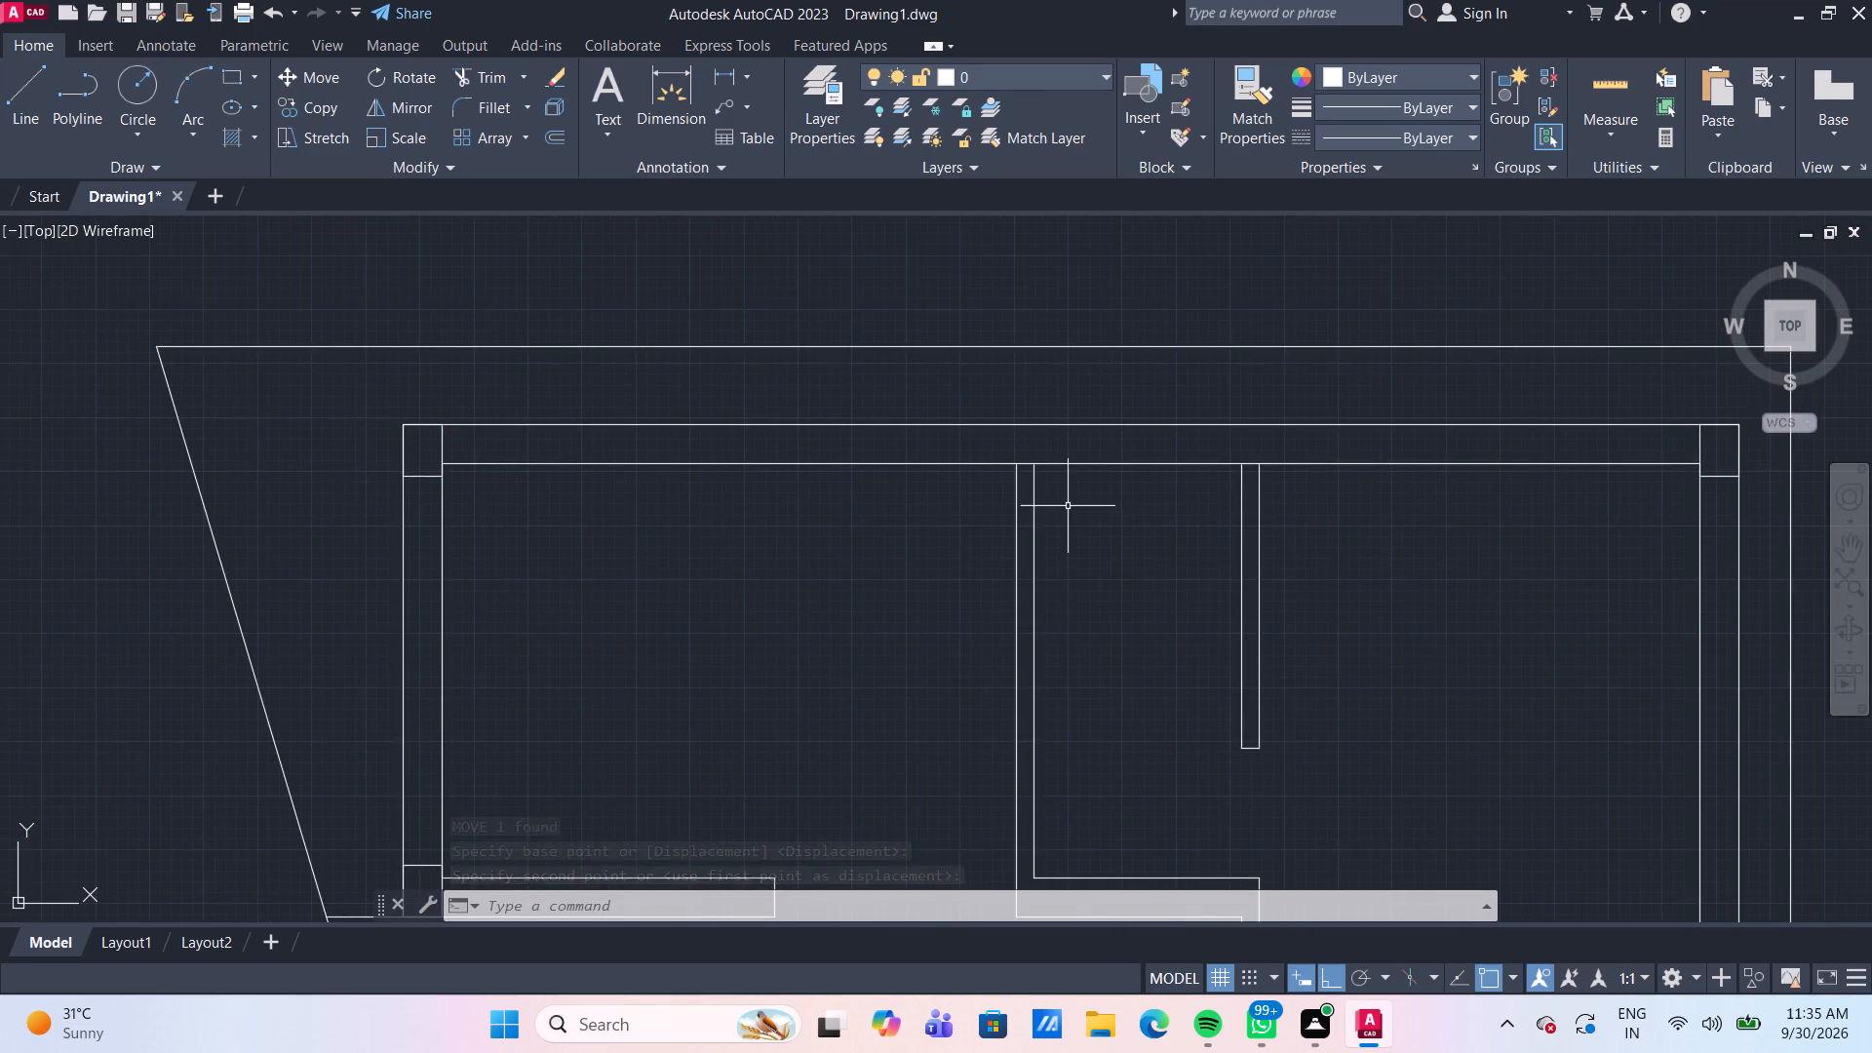
middle_click_drag(1067, 506, 822, 573)
scroll(822, 573, "up", 2)
scroll(822, 573, "down", 2)
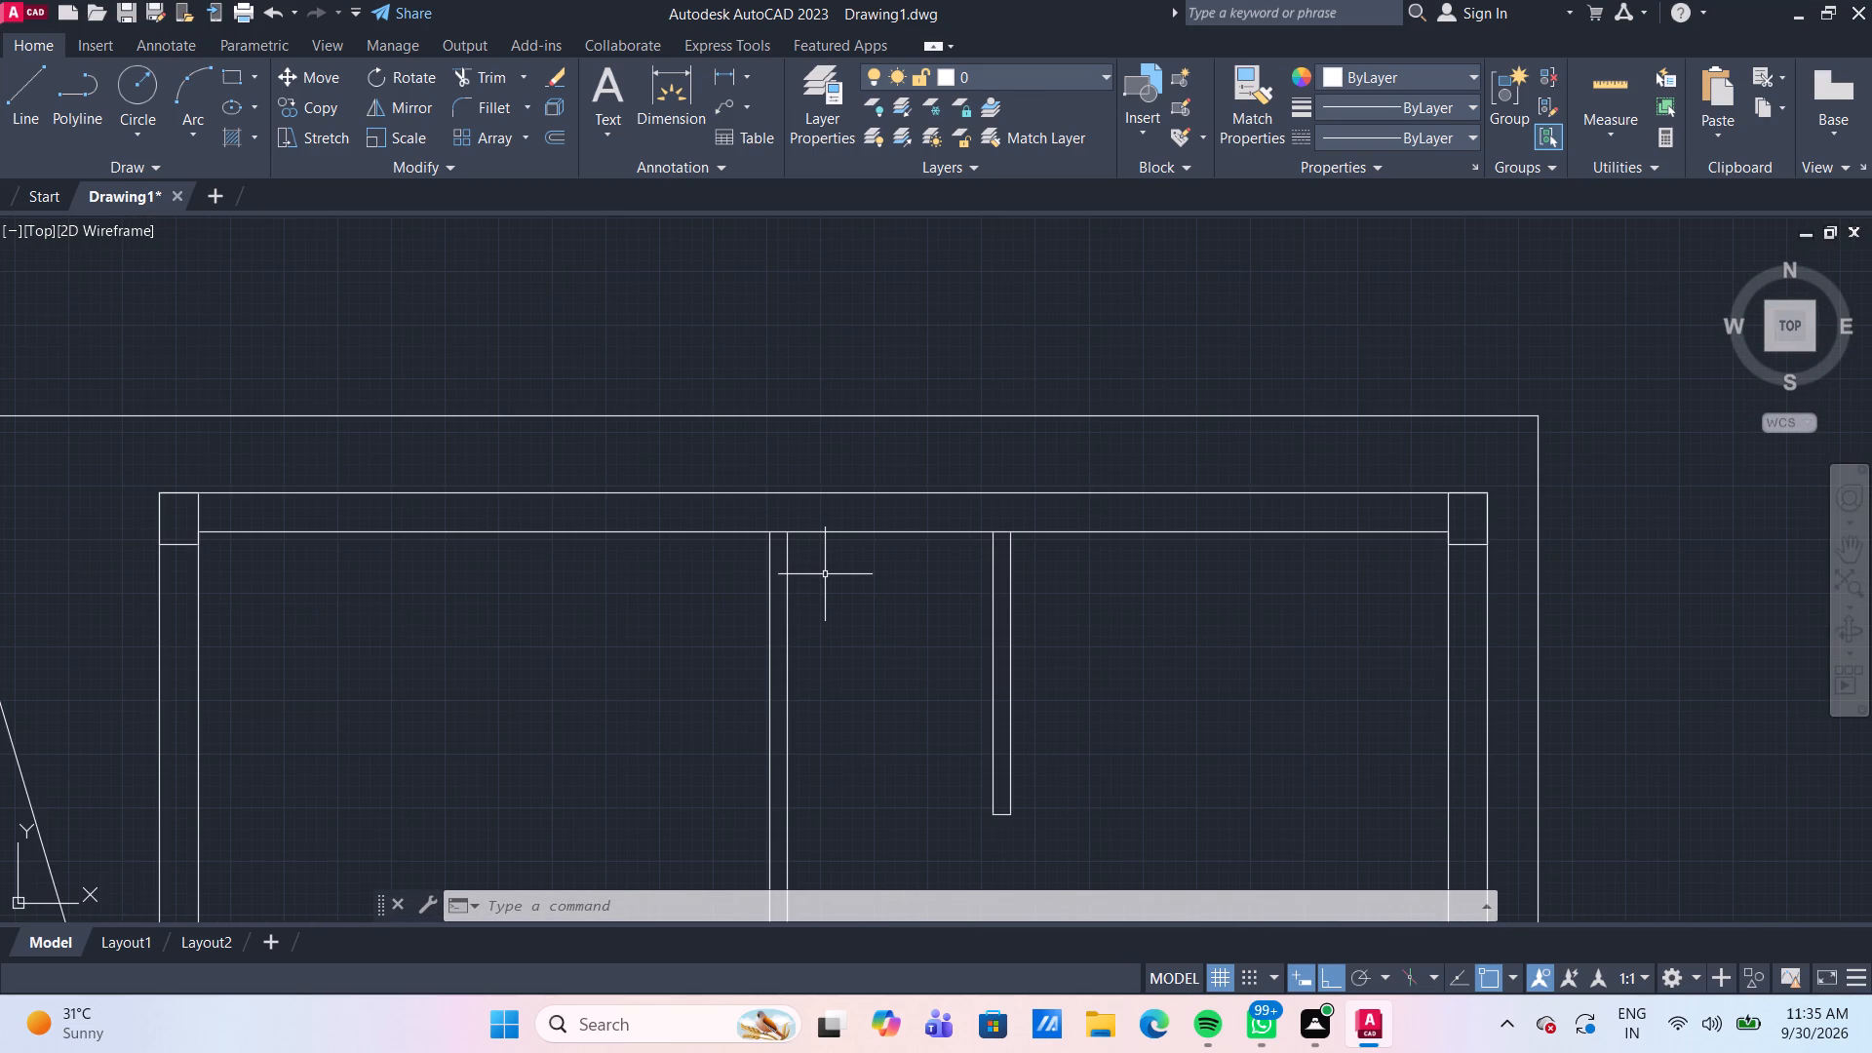
type("TR")
key("Return")
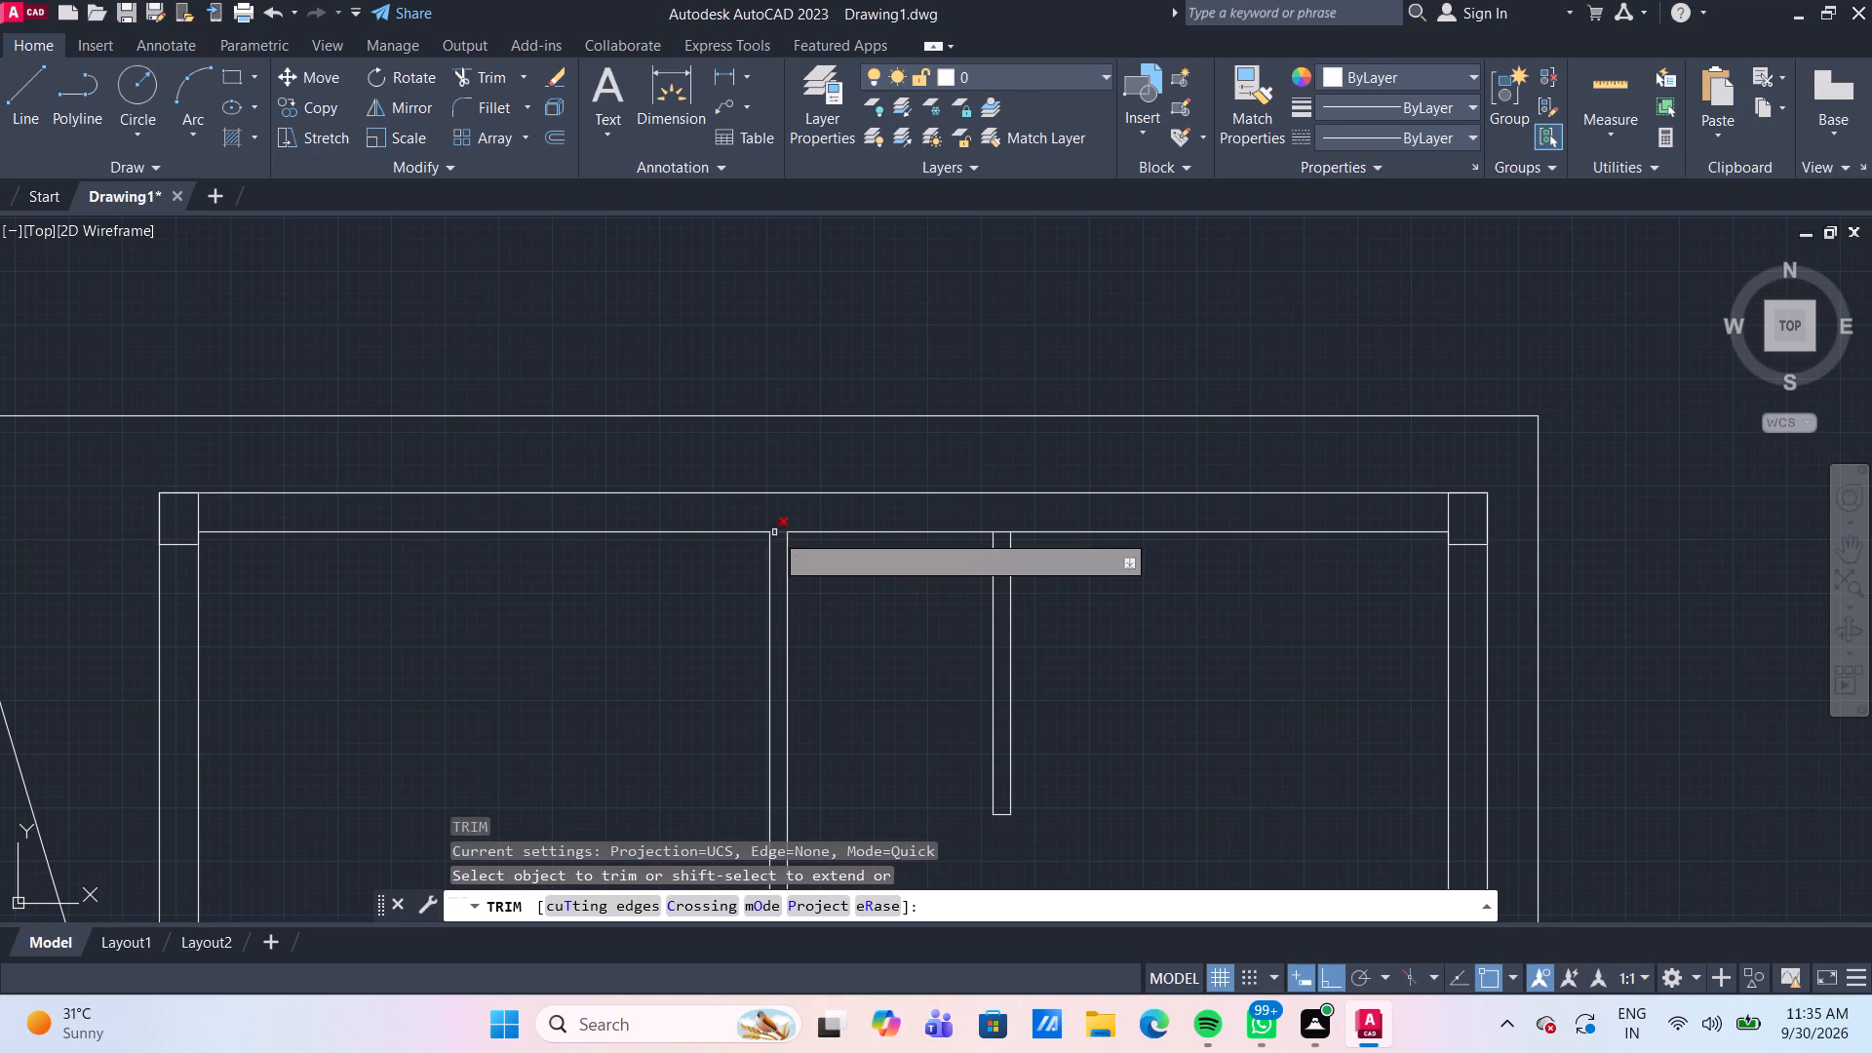
left_click(779, 532)
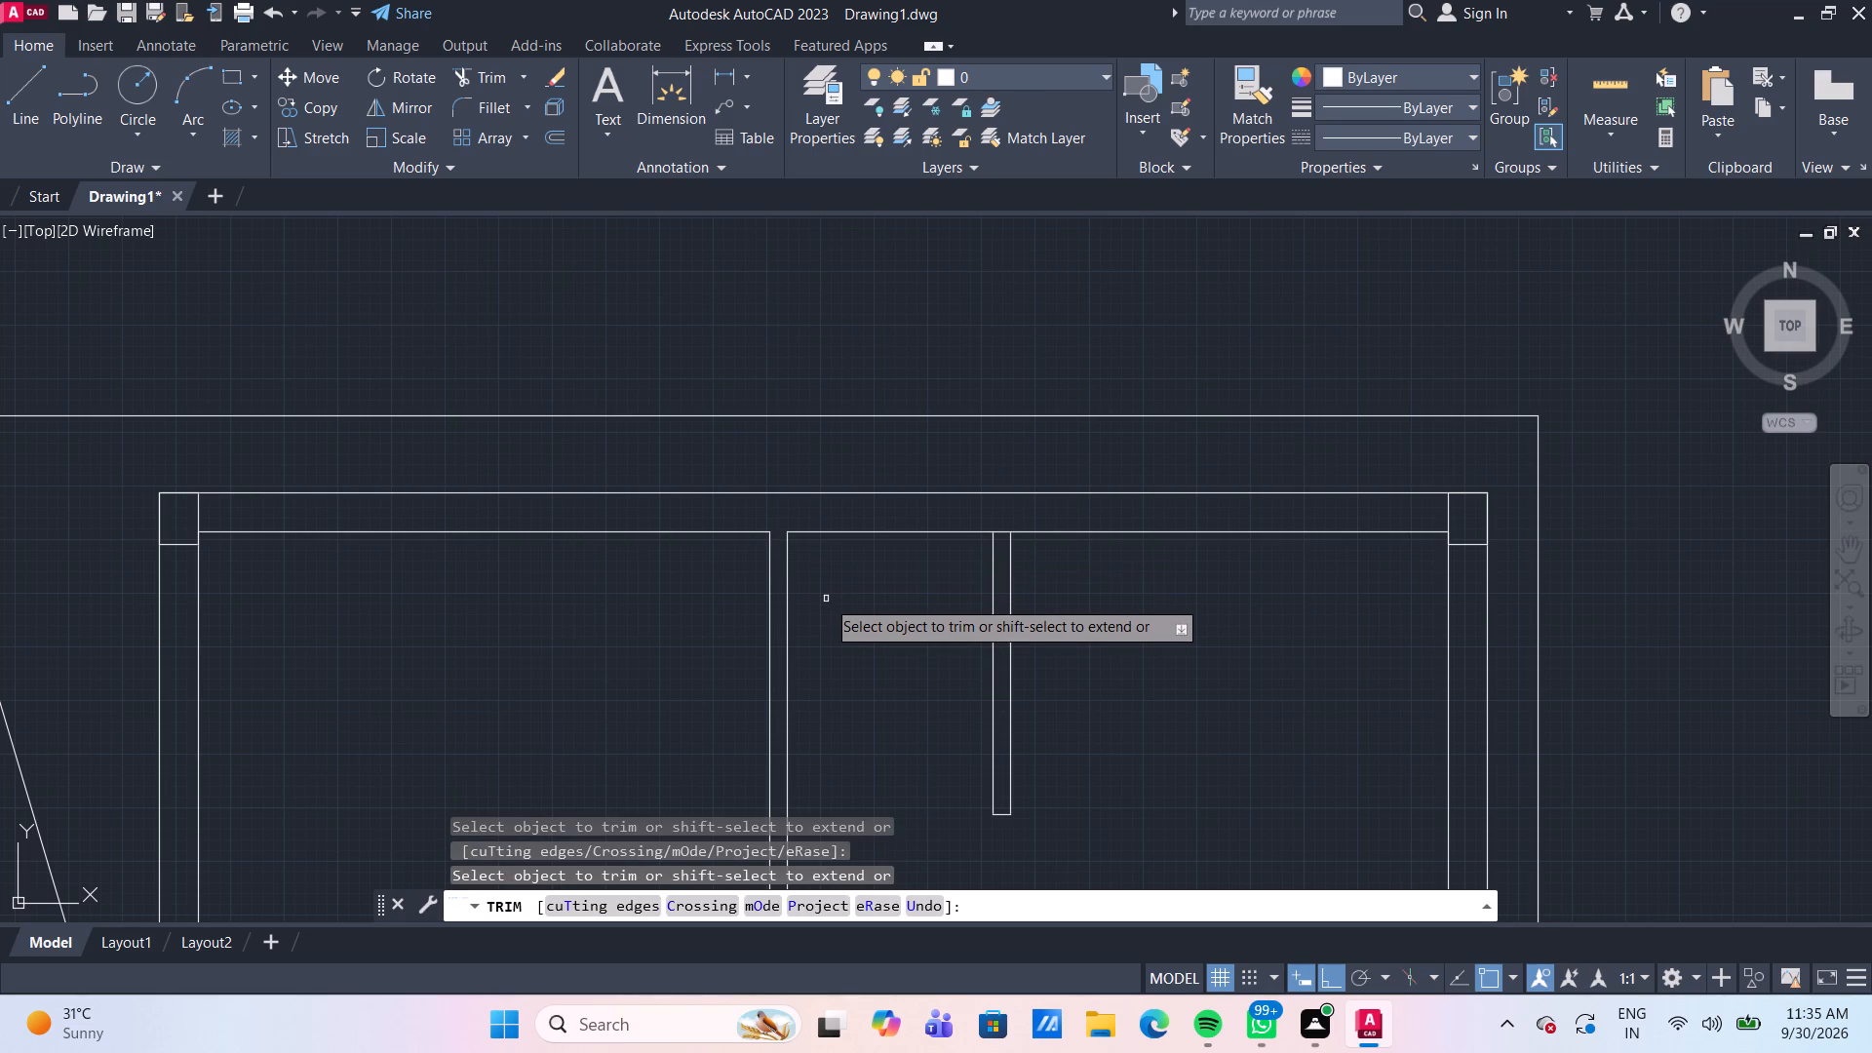
scroll(861, 614, "down", 3)
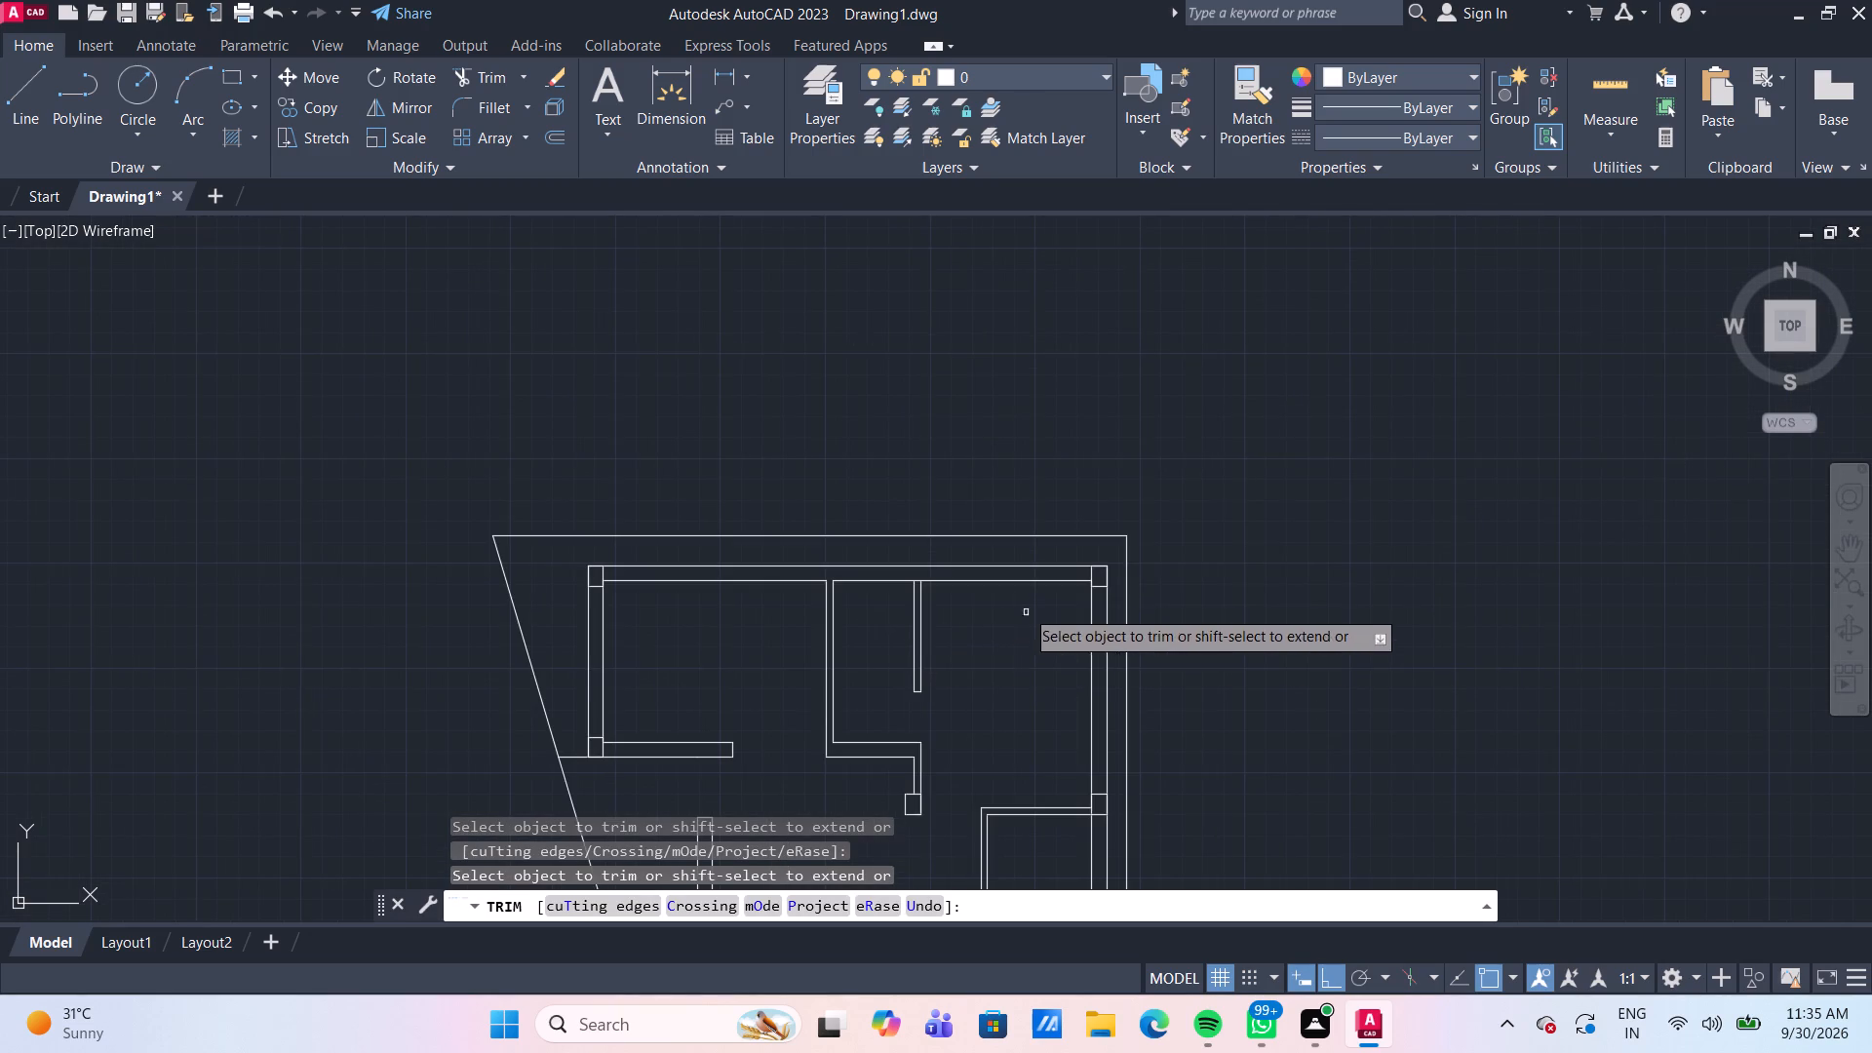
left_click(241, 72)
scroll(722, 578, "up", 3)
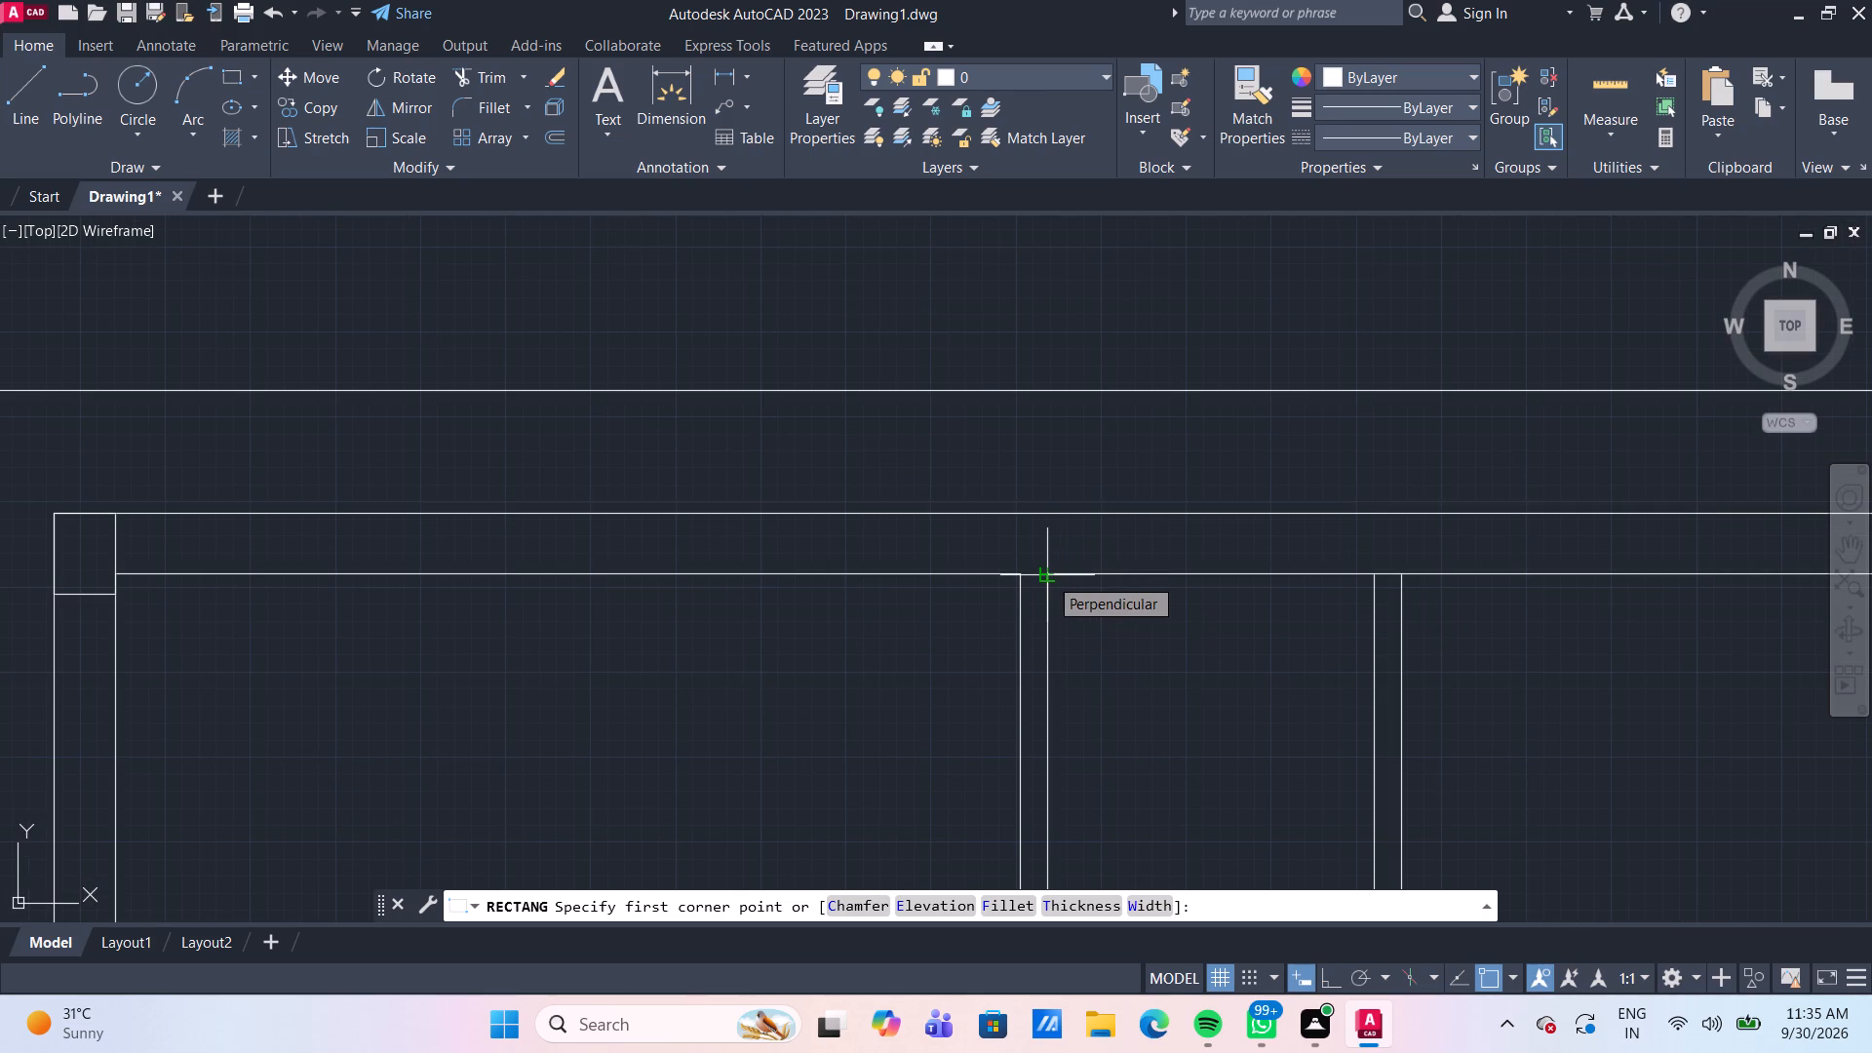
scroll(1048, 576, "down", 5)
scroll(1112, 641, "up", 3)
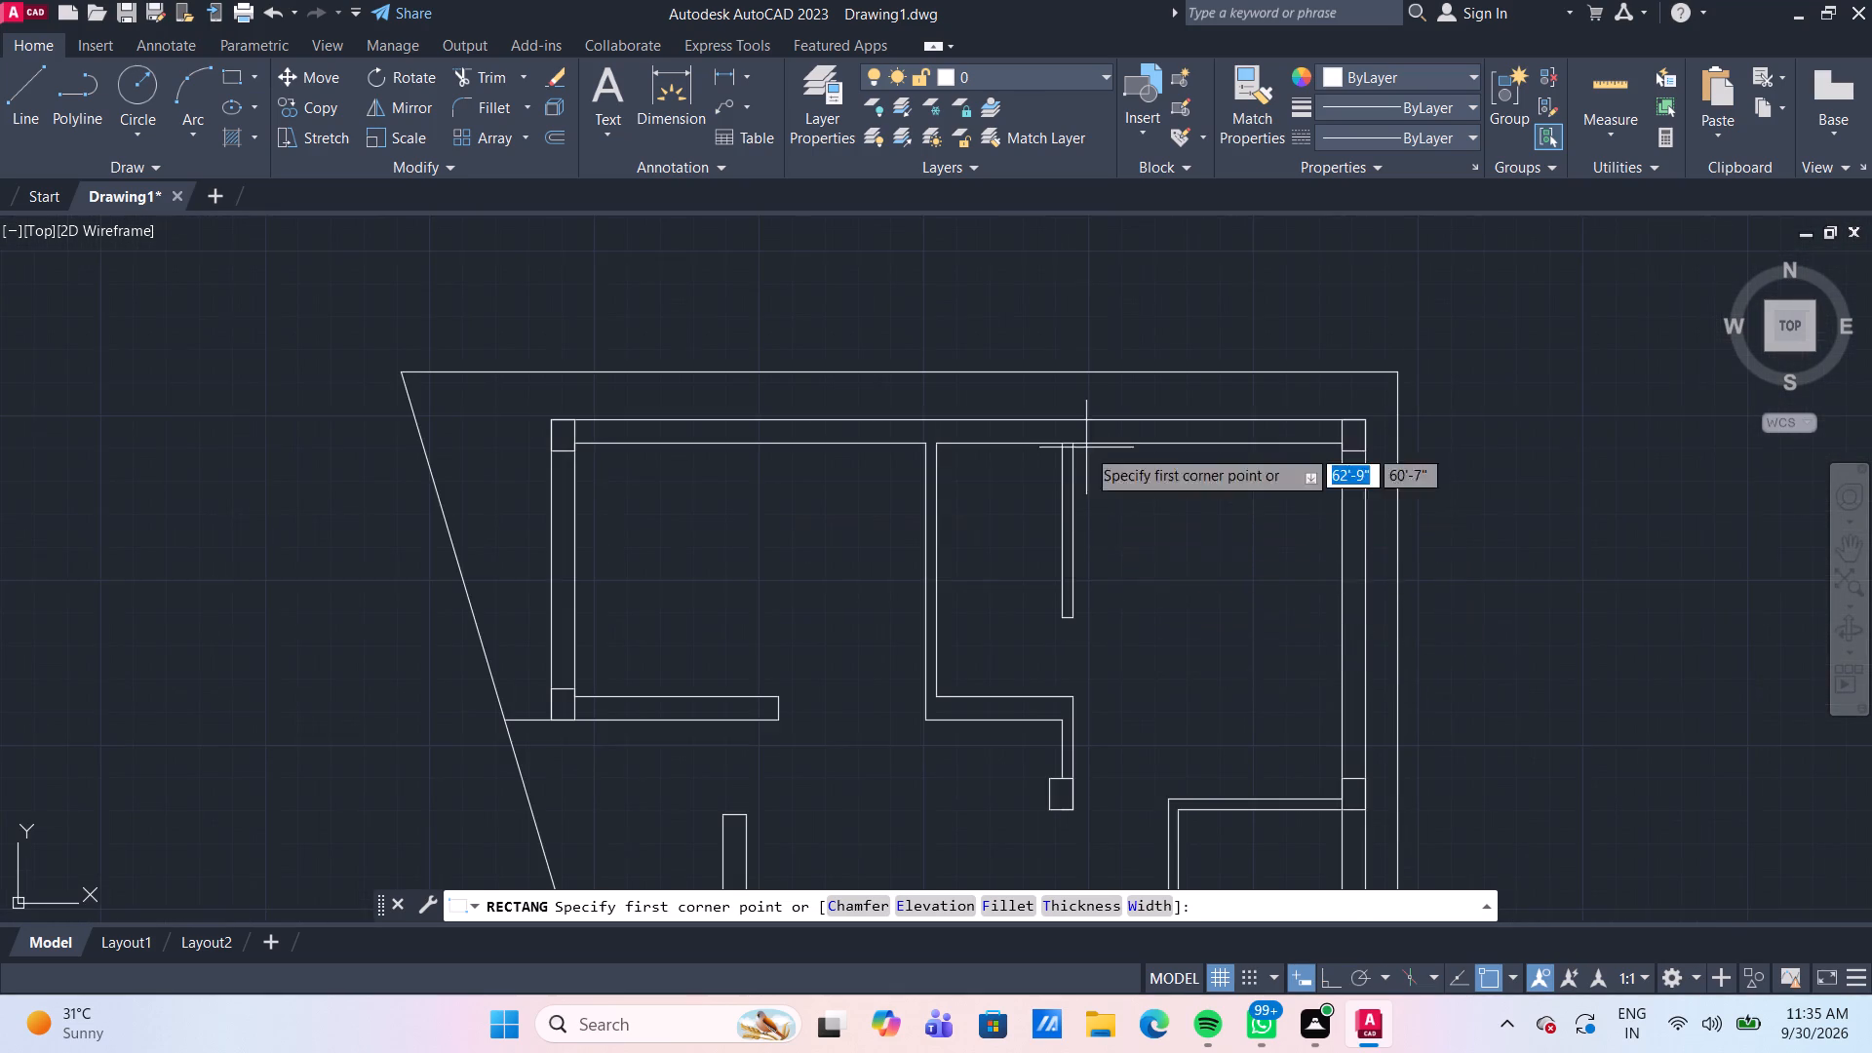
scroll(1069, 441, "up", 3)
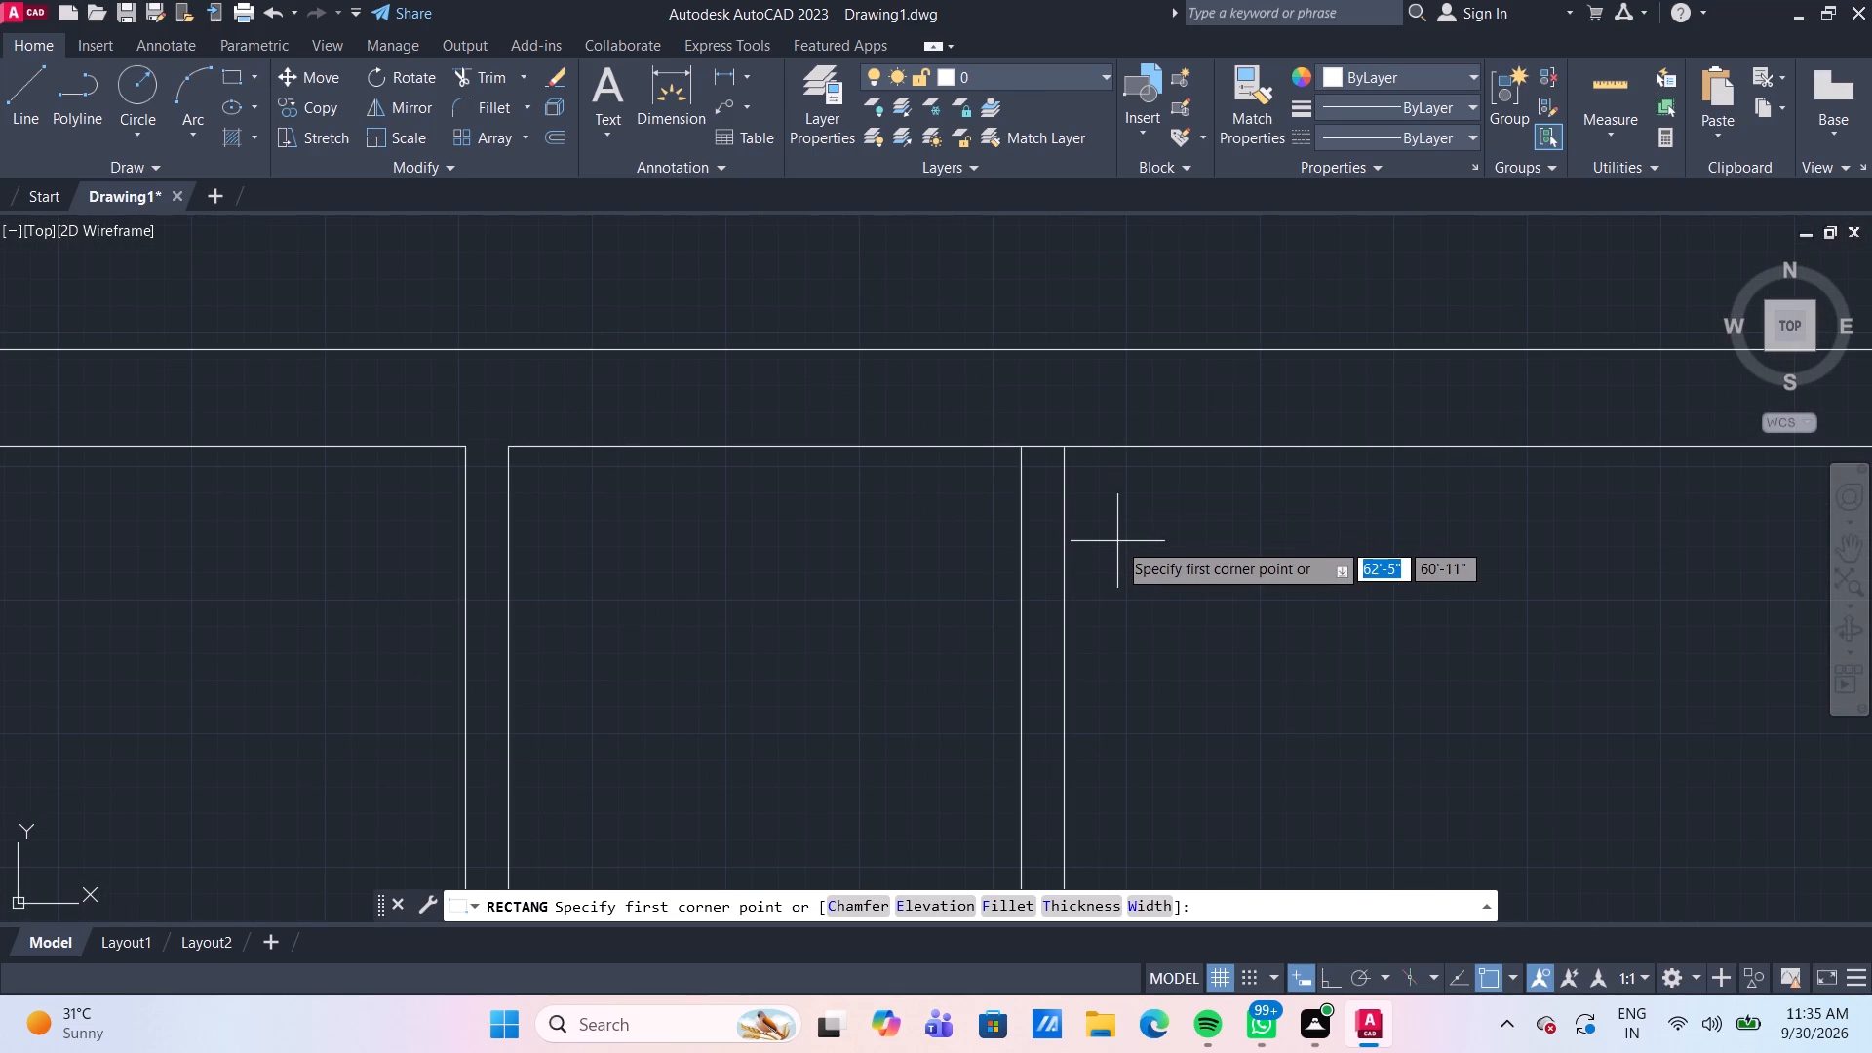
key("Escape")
Trim the top wall's inner line between the two lines of the short partition hanging from the top wall.
type("TR")
key("Return")
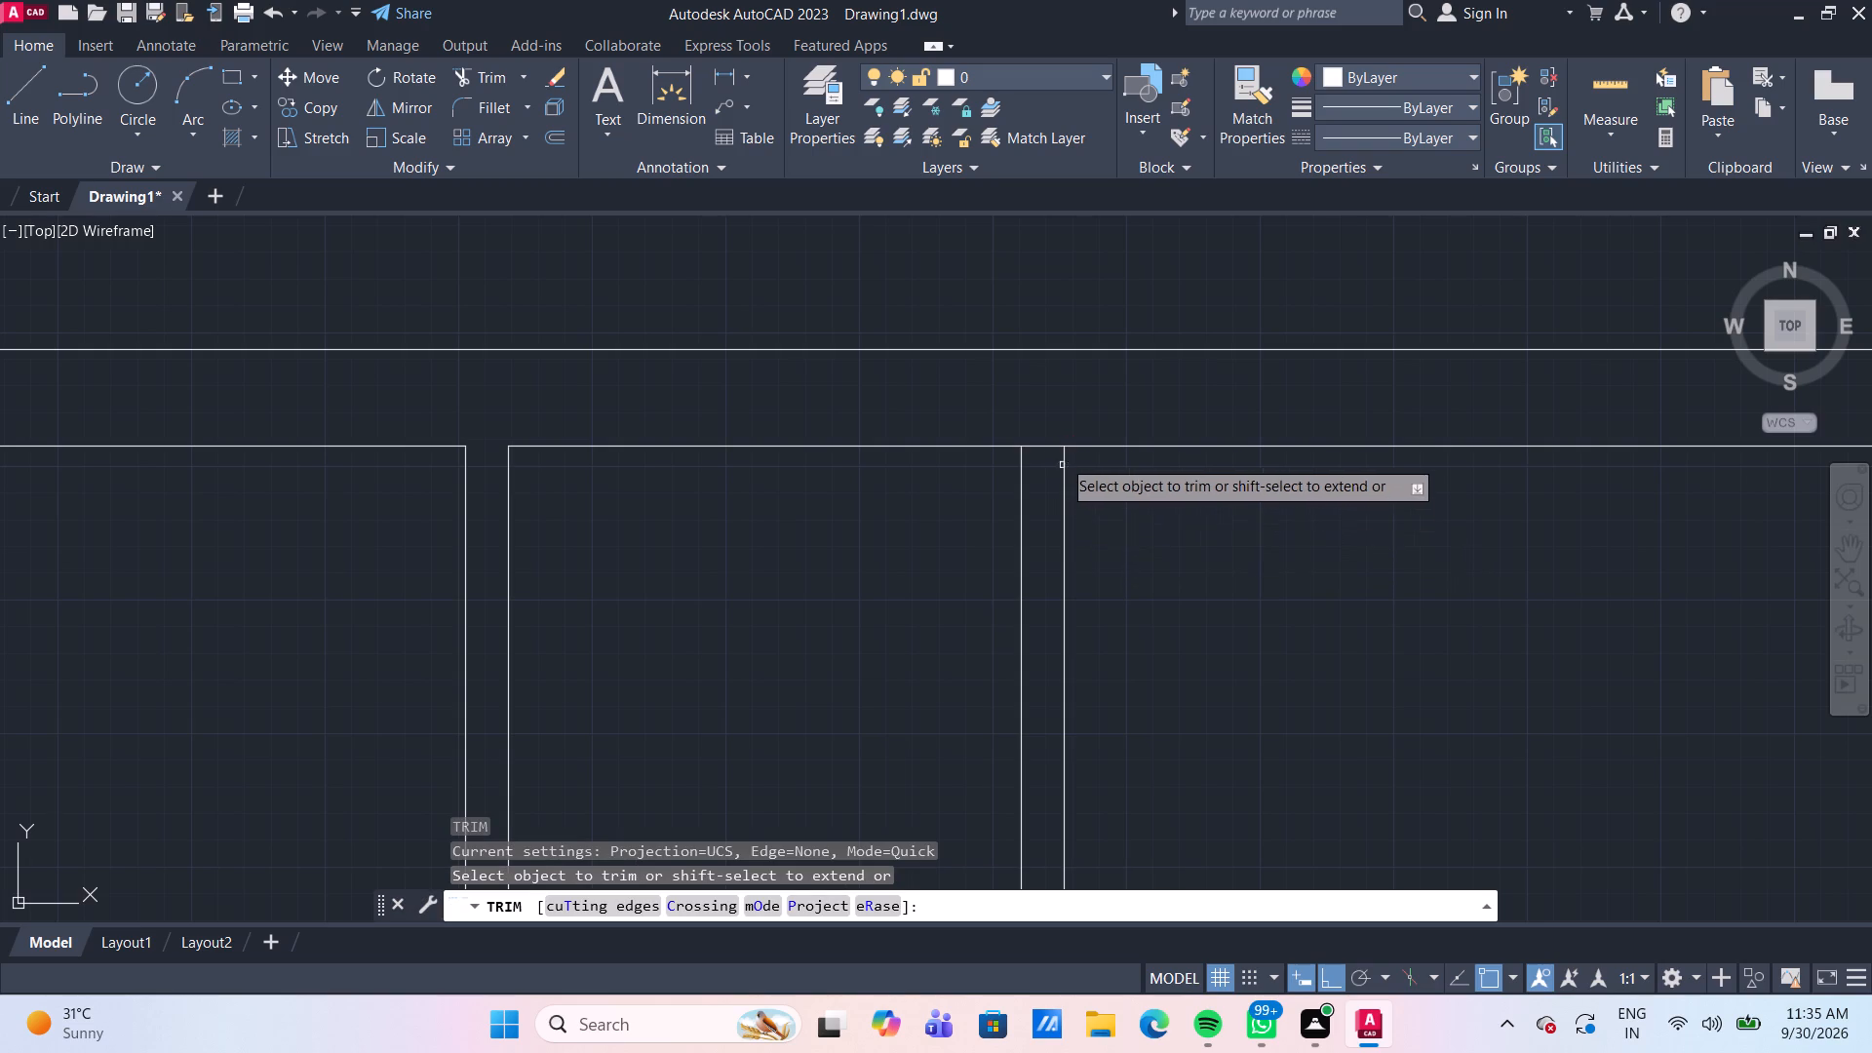
left_click(1049, 446)
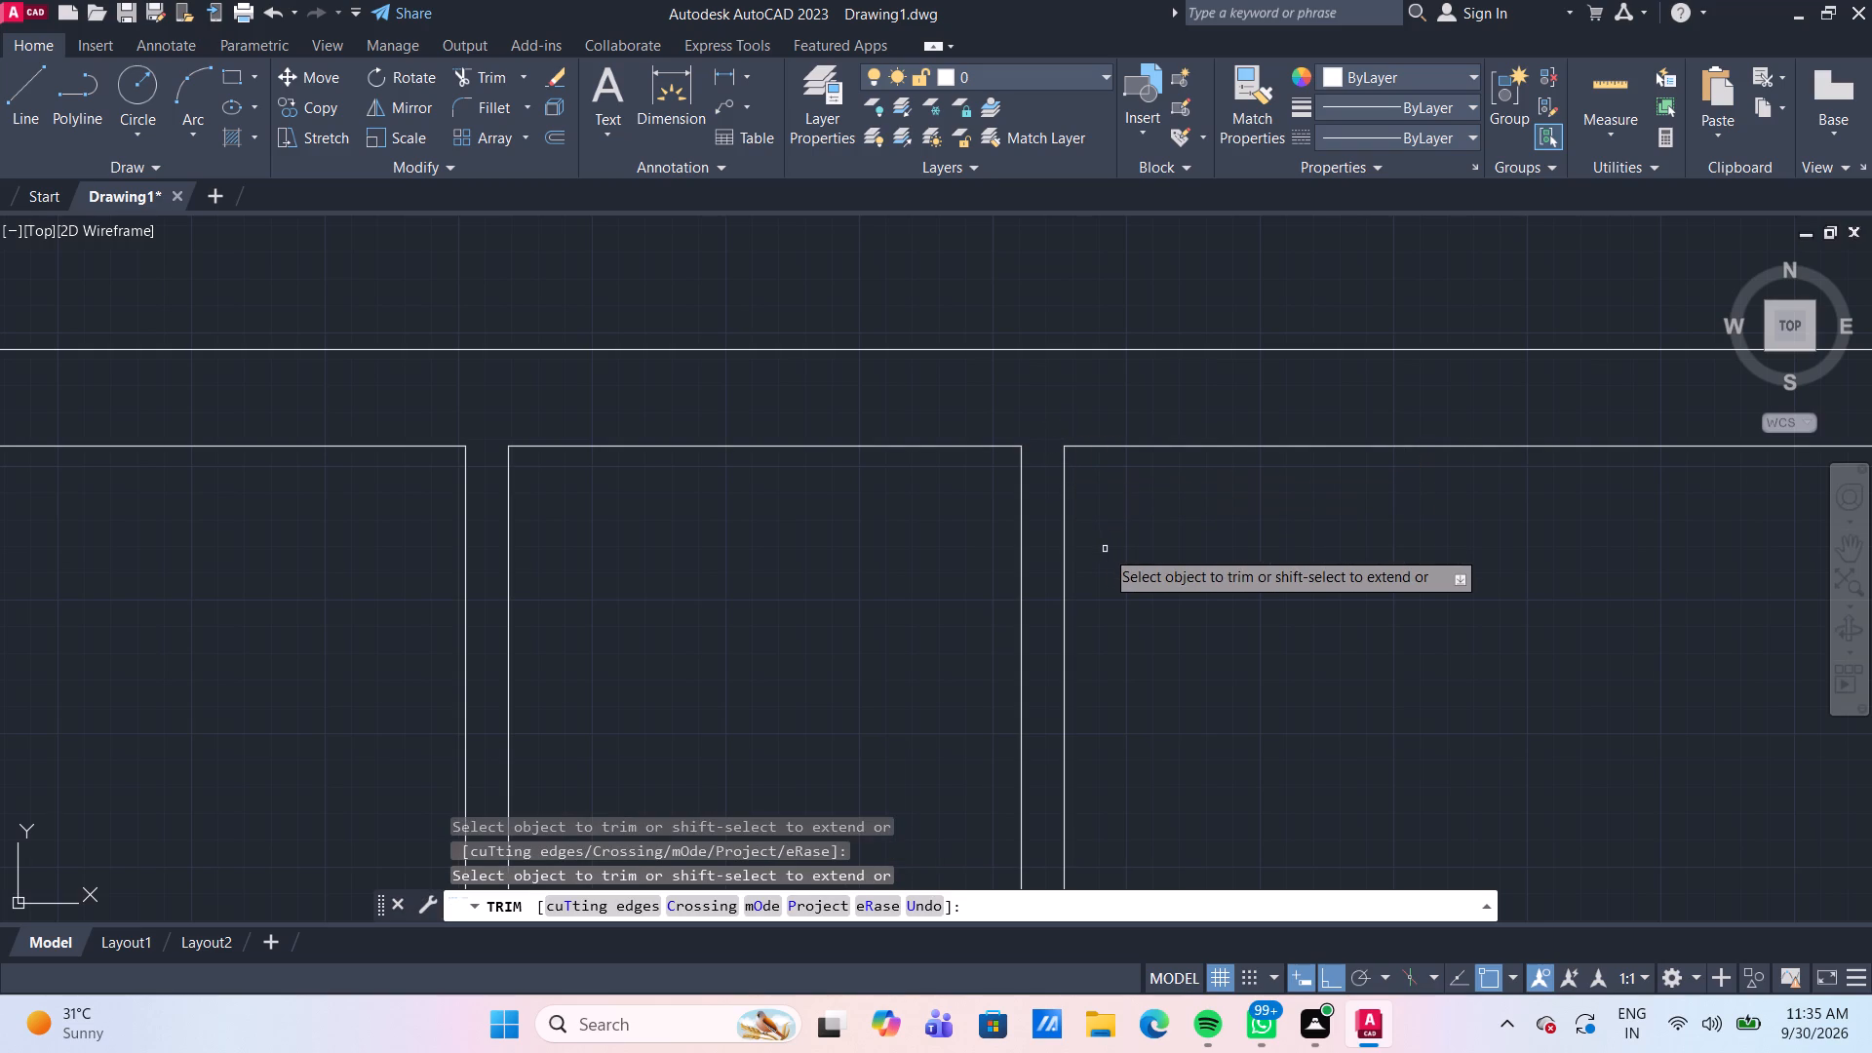
key("Escape")
Draw a 1' by 9" rectangle inside the top wall, starting at the short partition's right line and extending left.
type("REC")
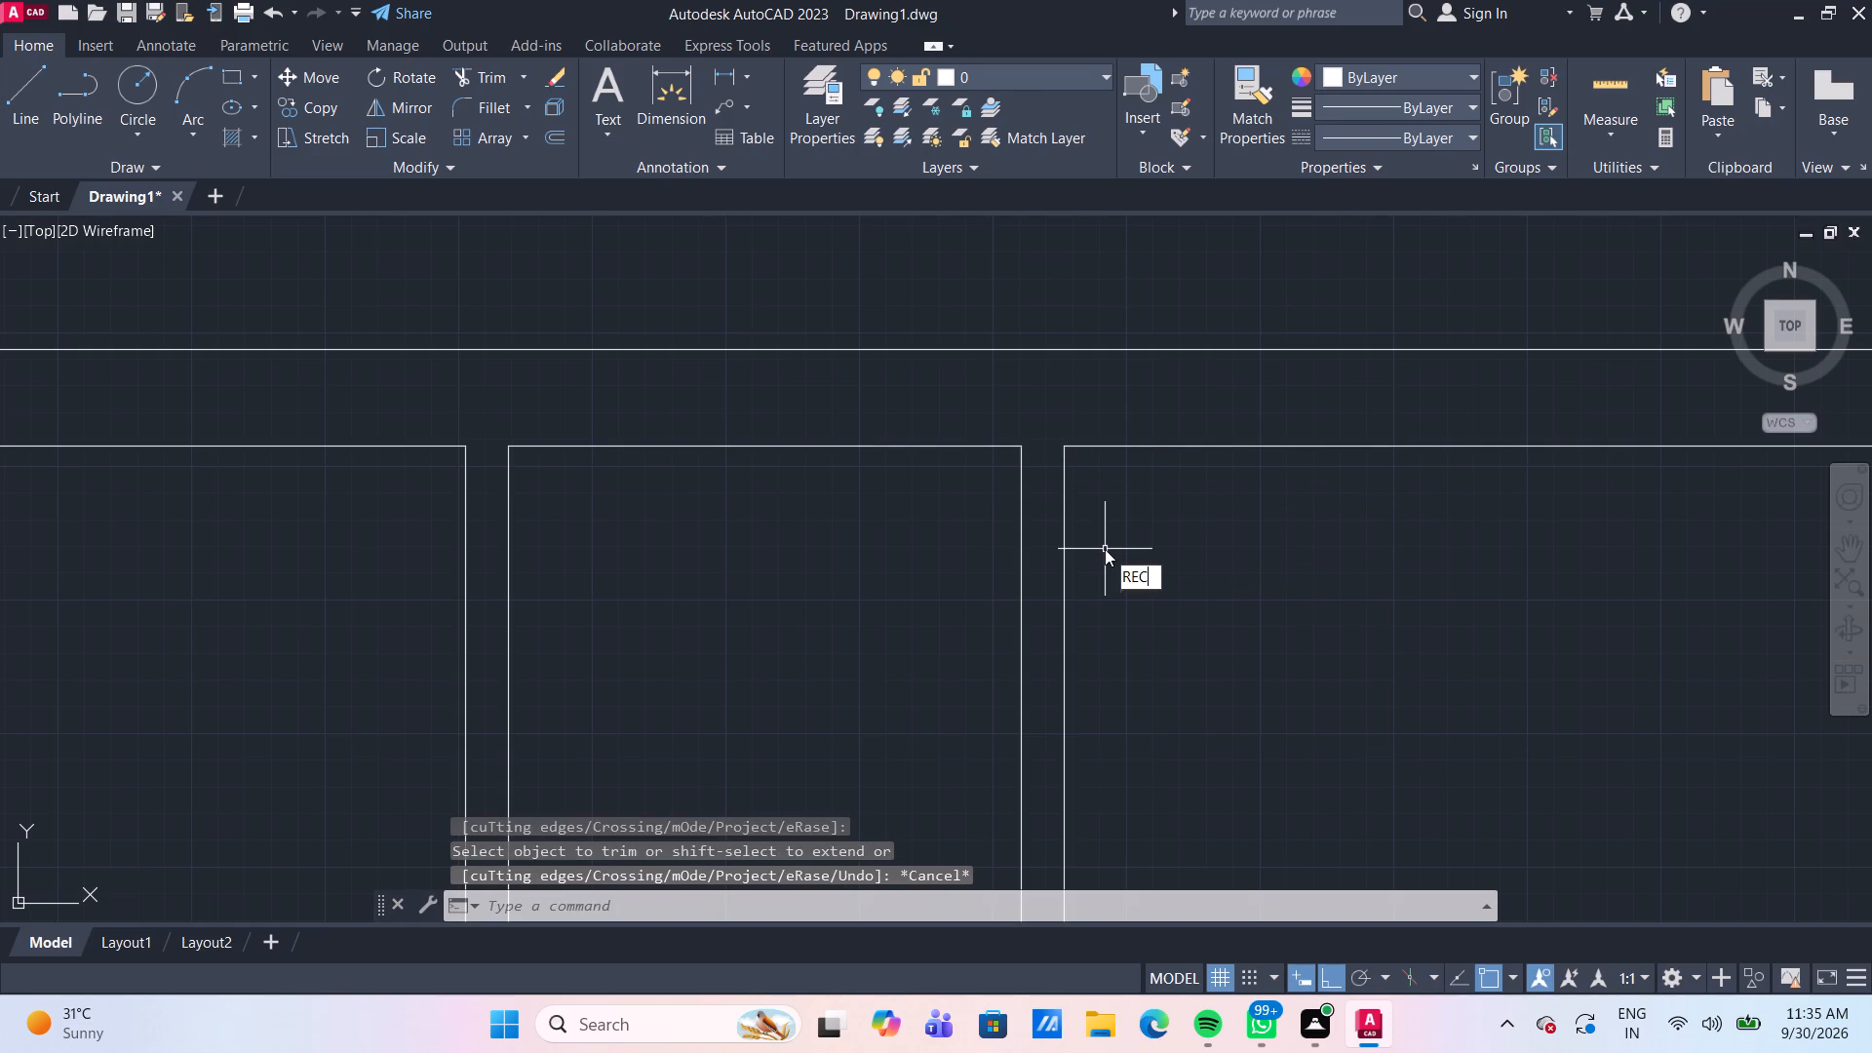
key("Return")
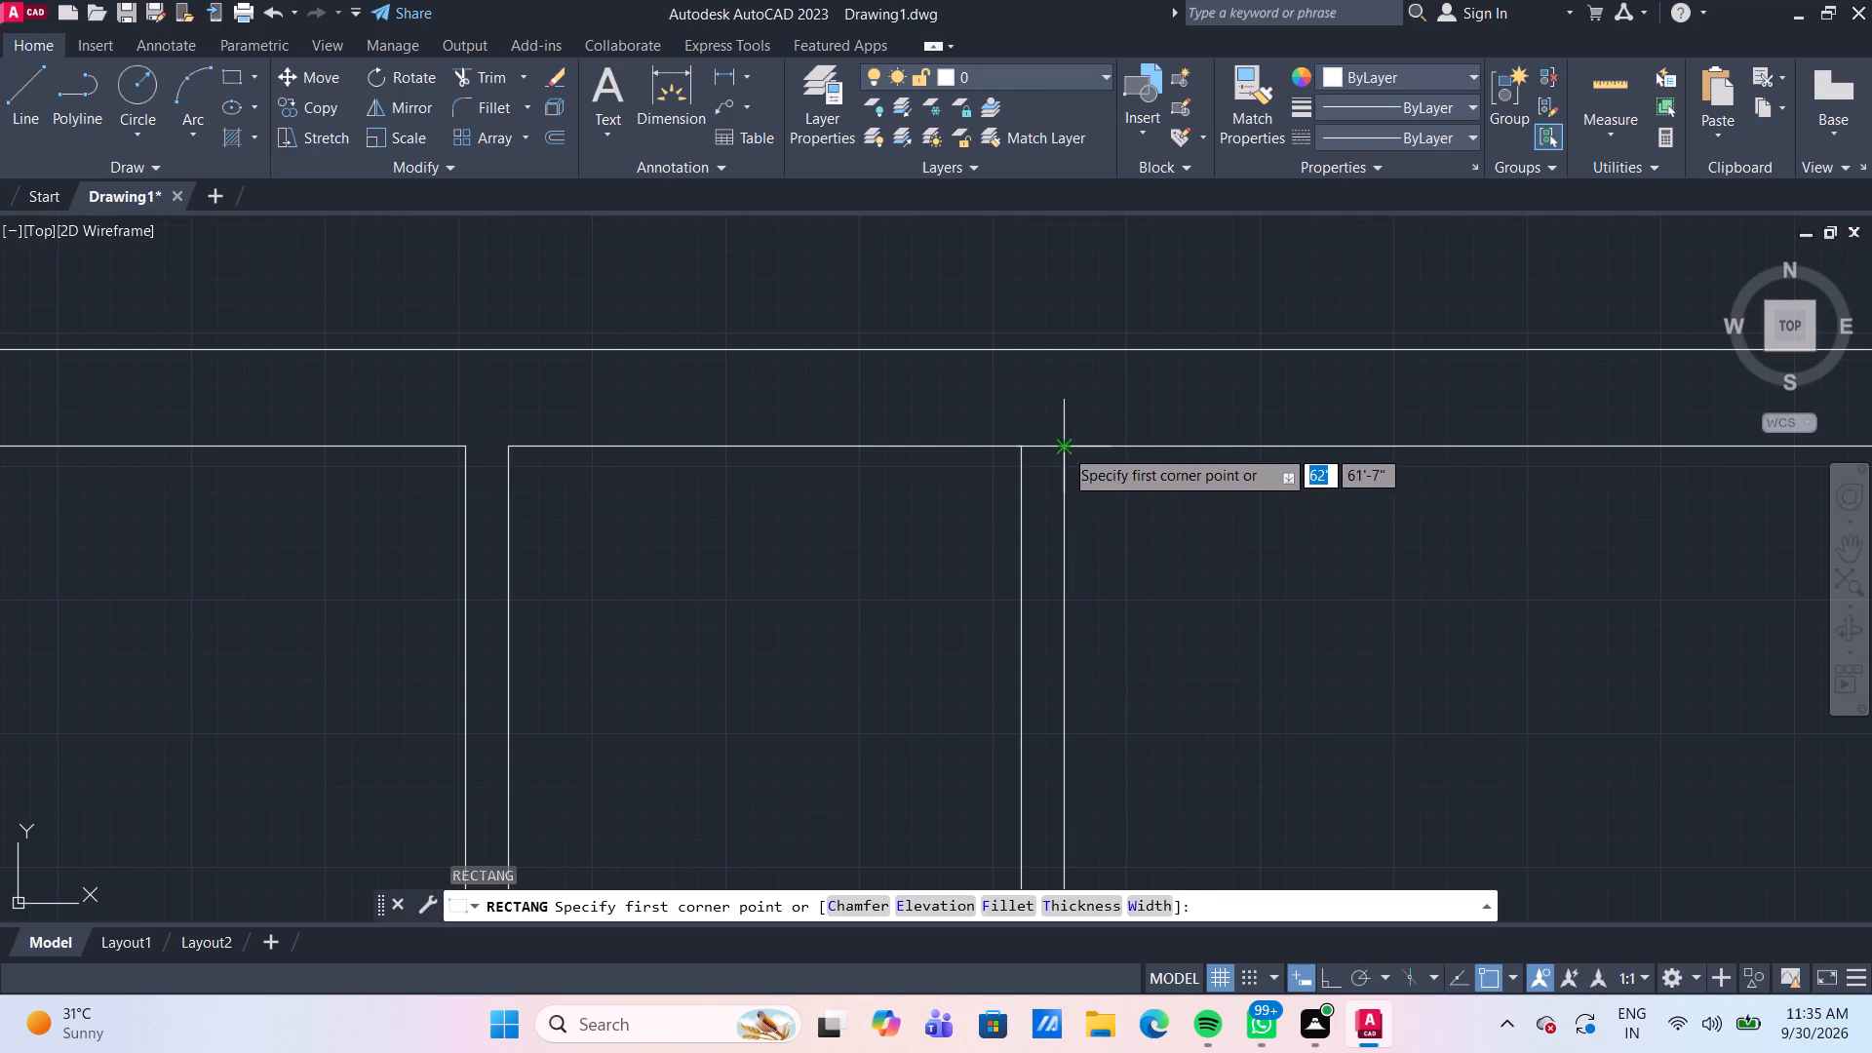
left_click(1064, 448)
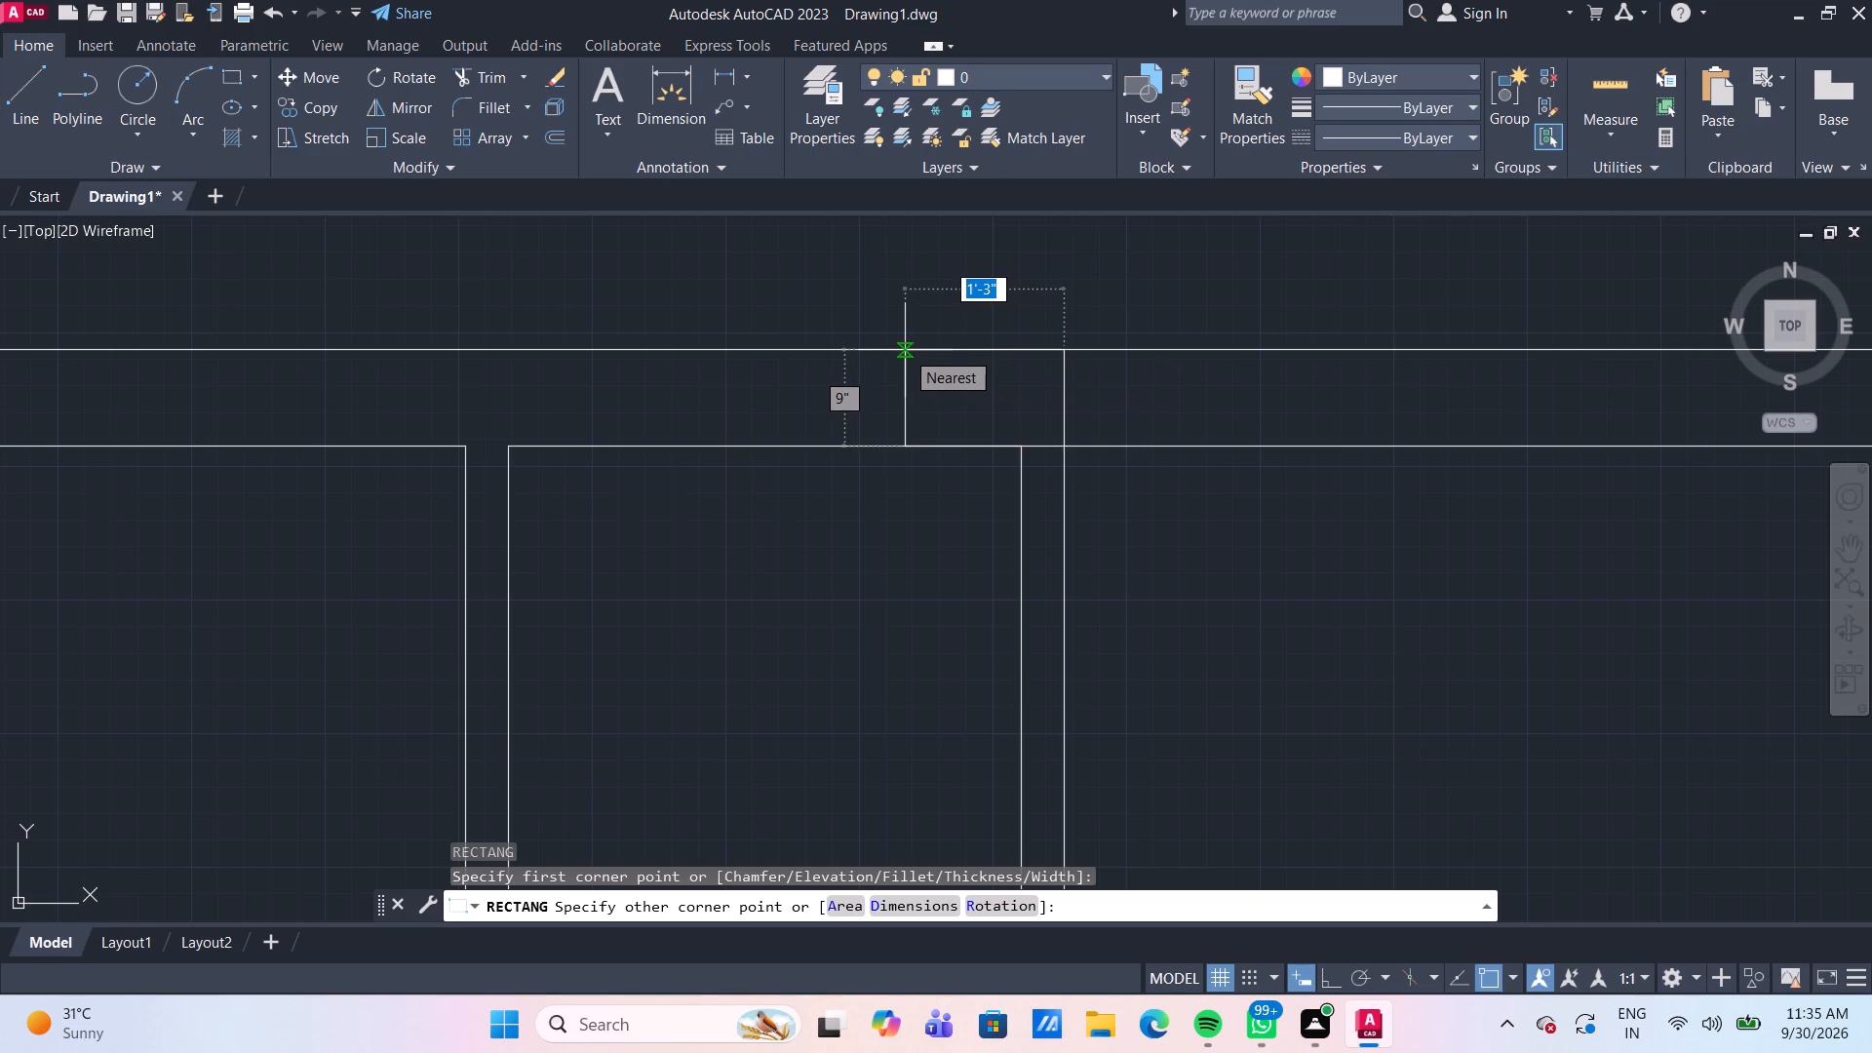
key("1")
key("apostrophe")
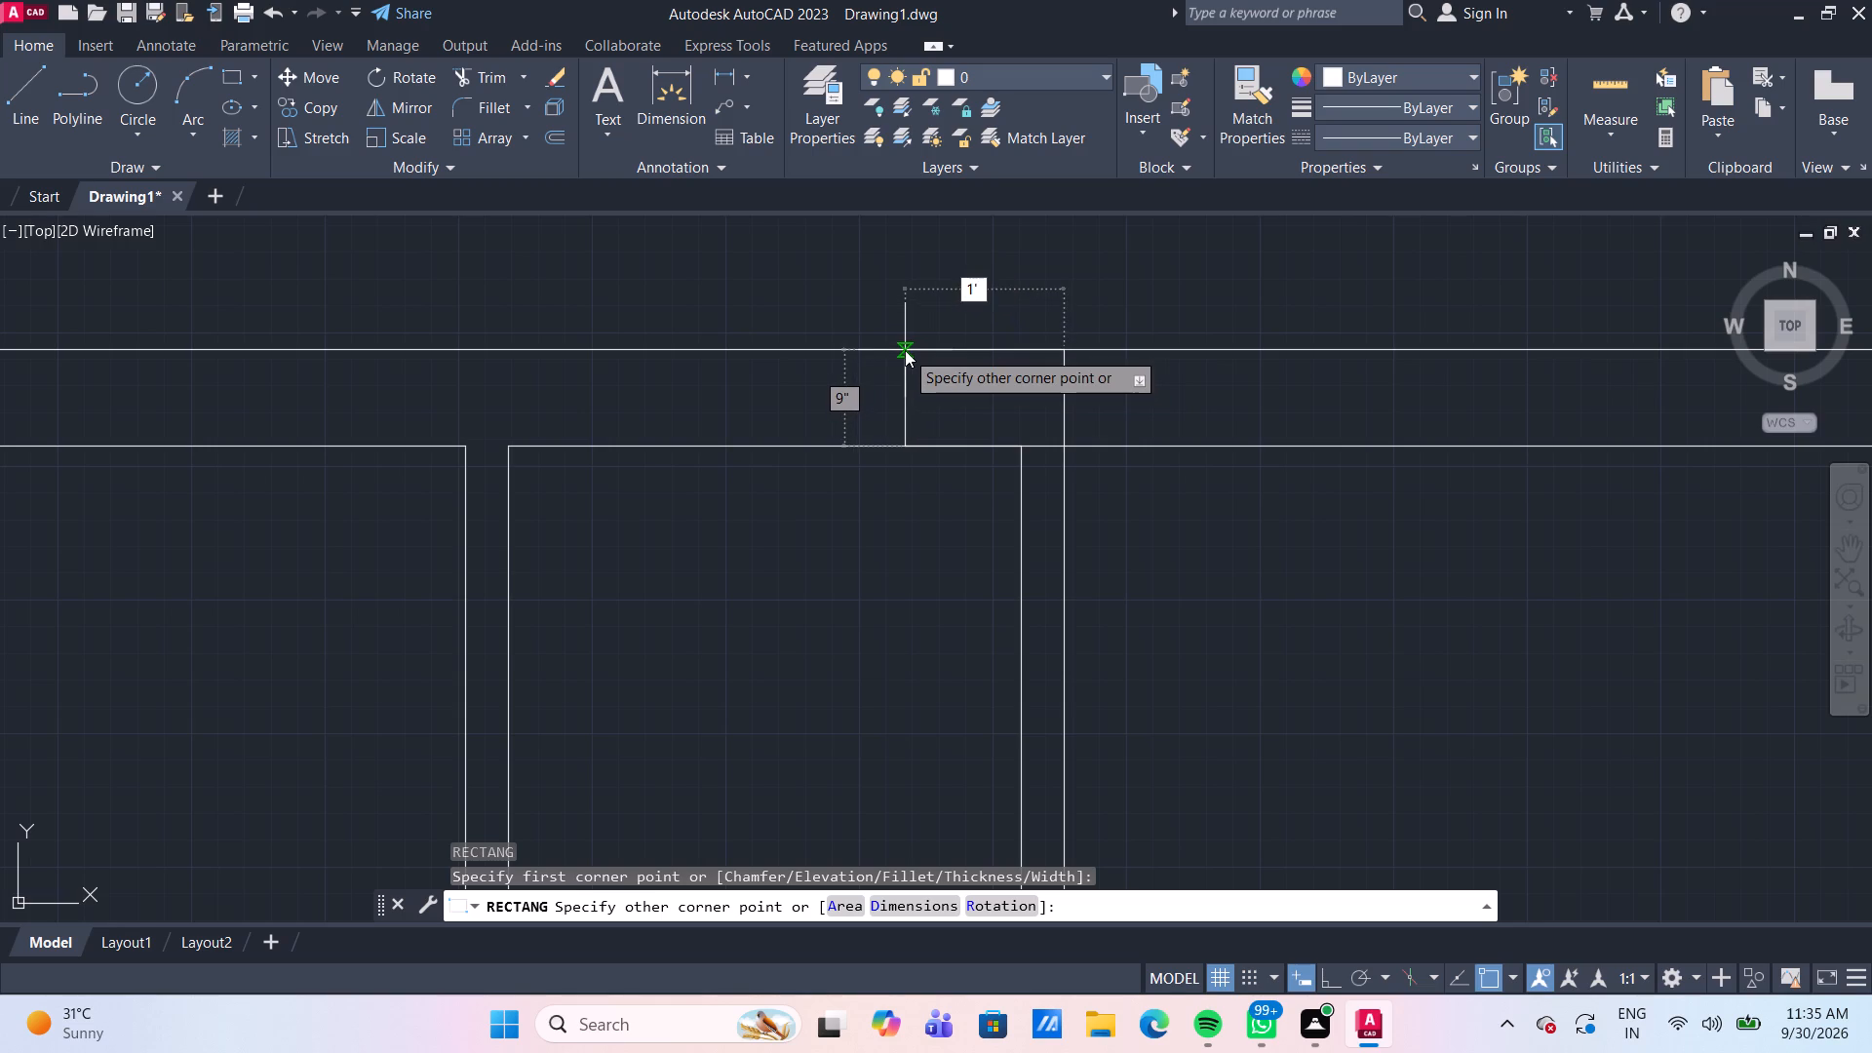
key("Tab")
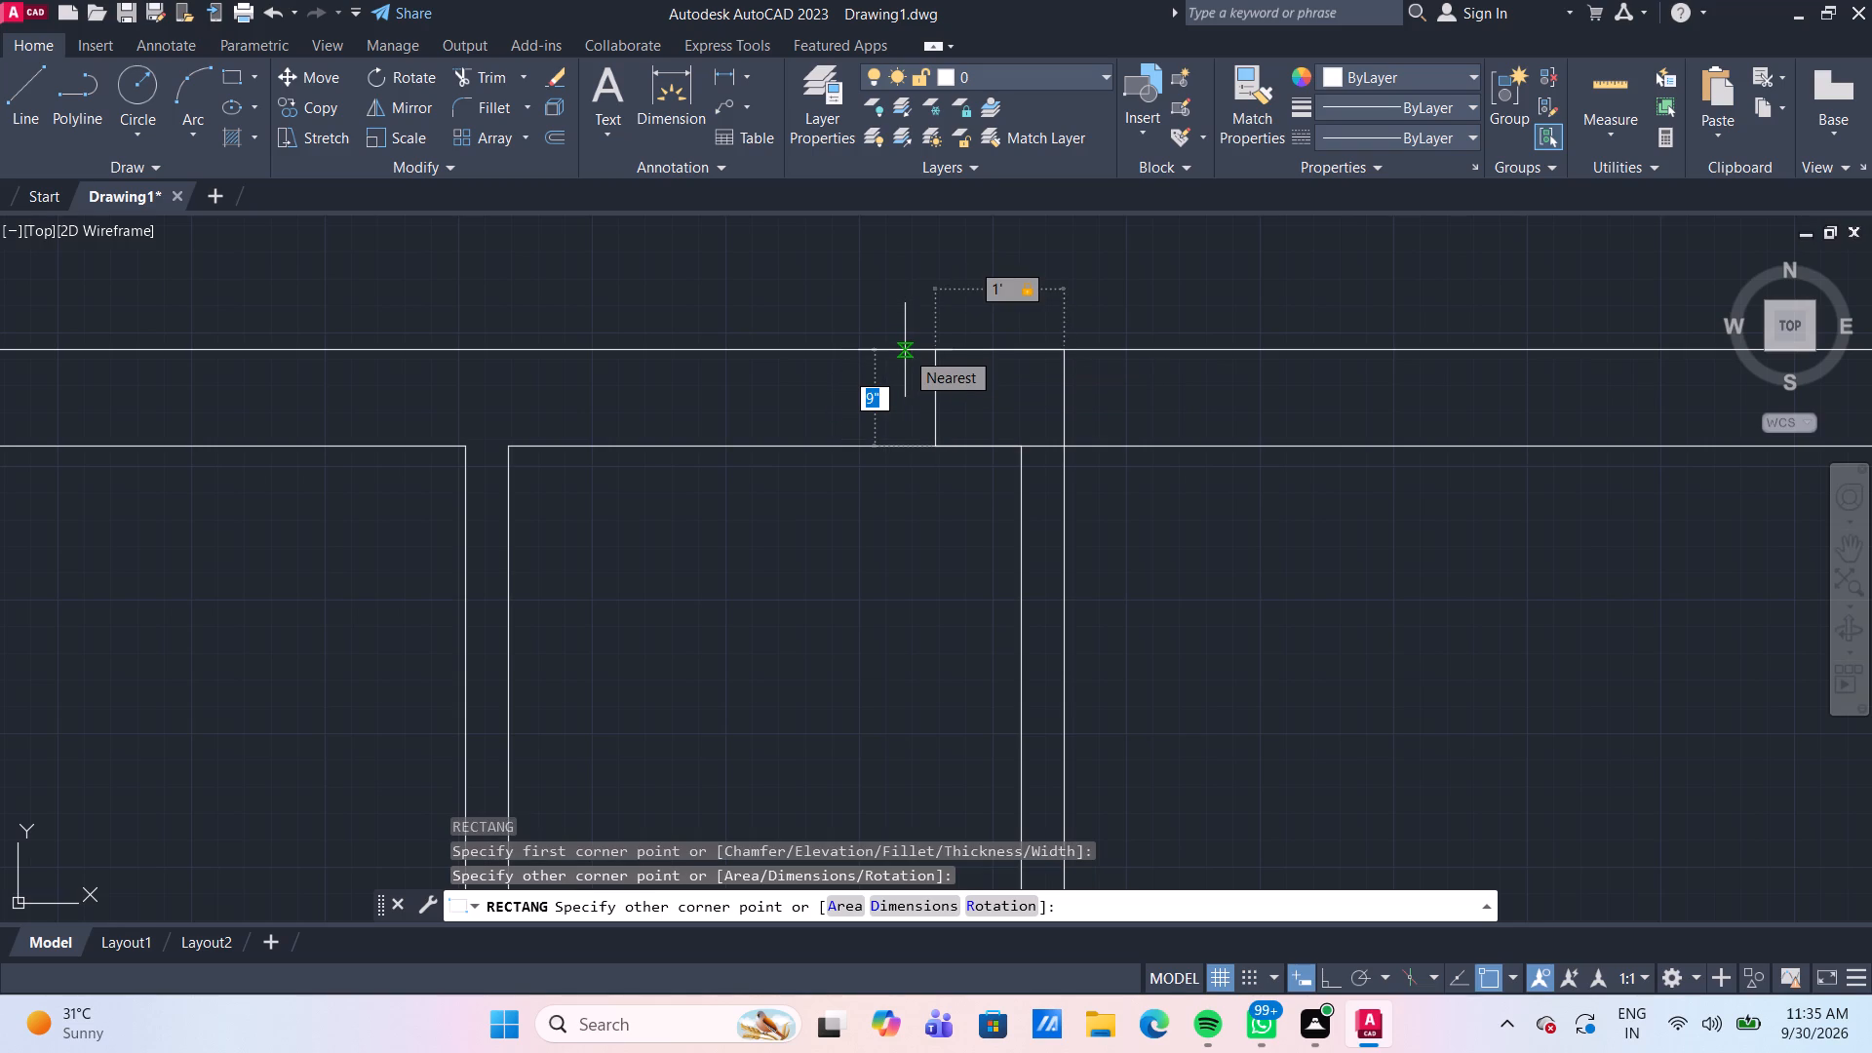
key("9")
key("shift+quotedbl")
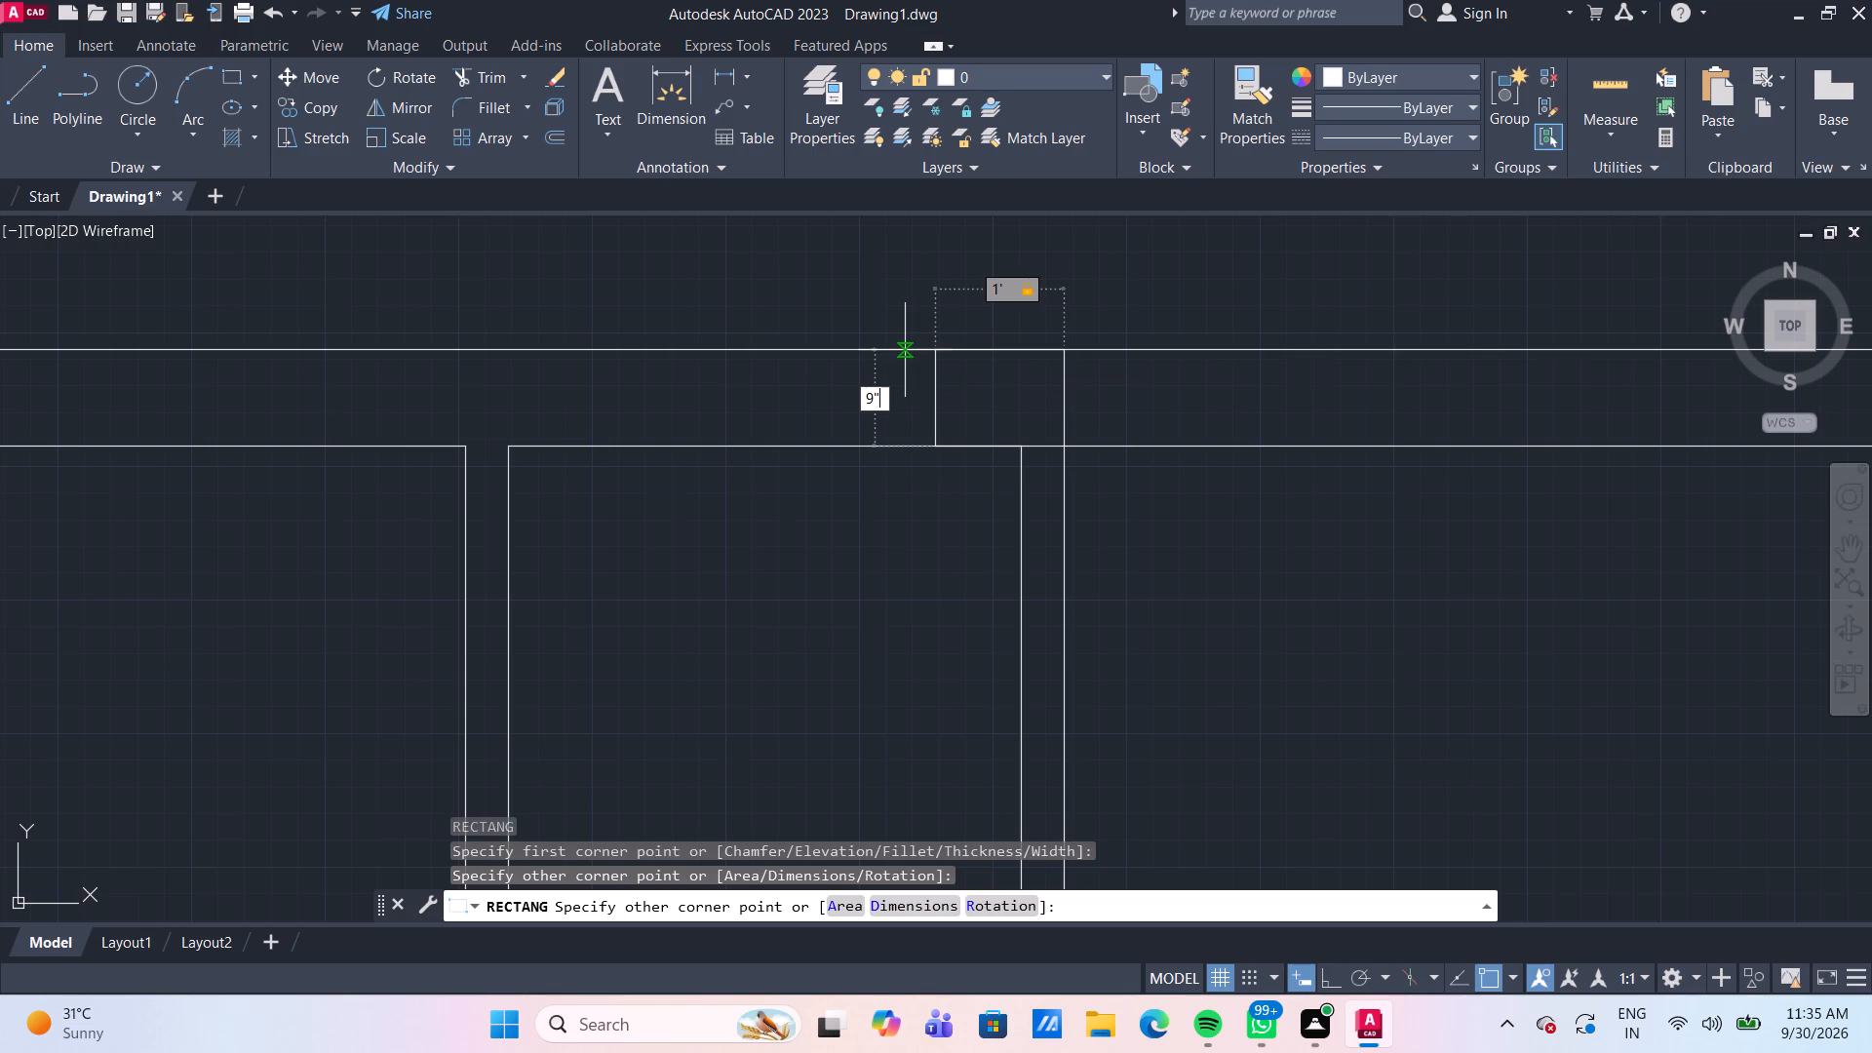
key("Return")
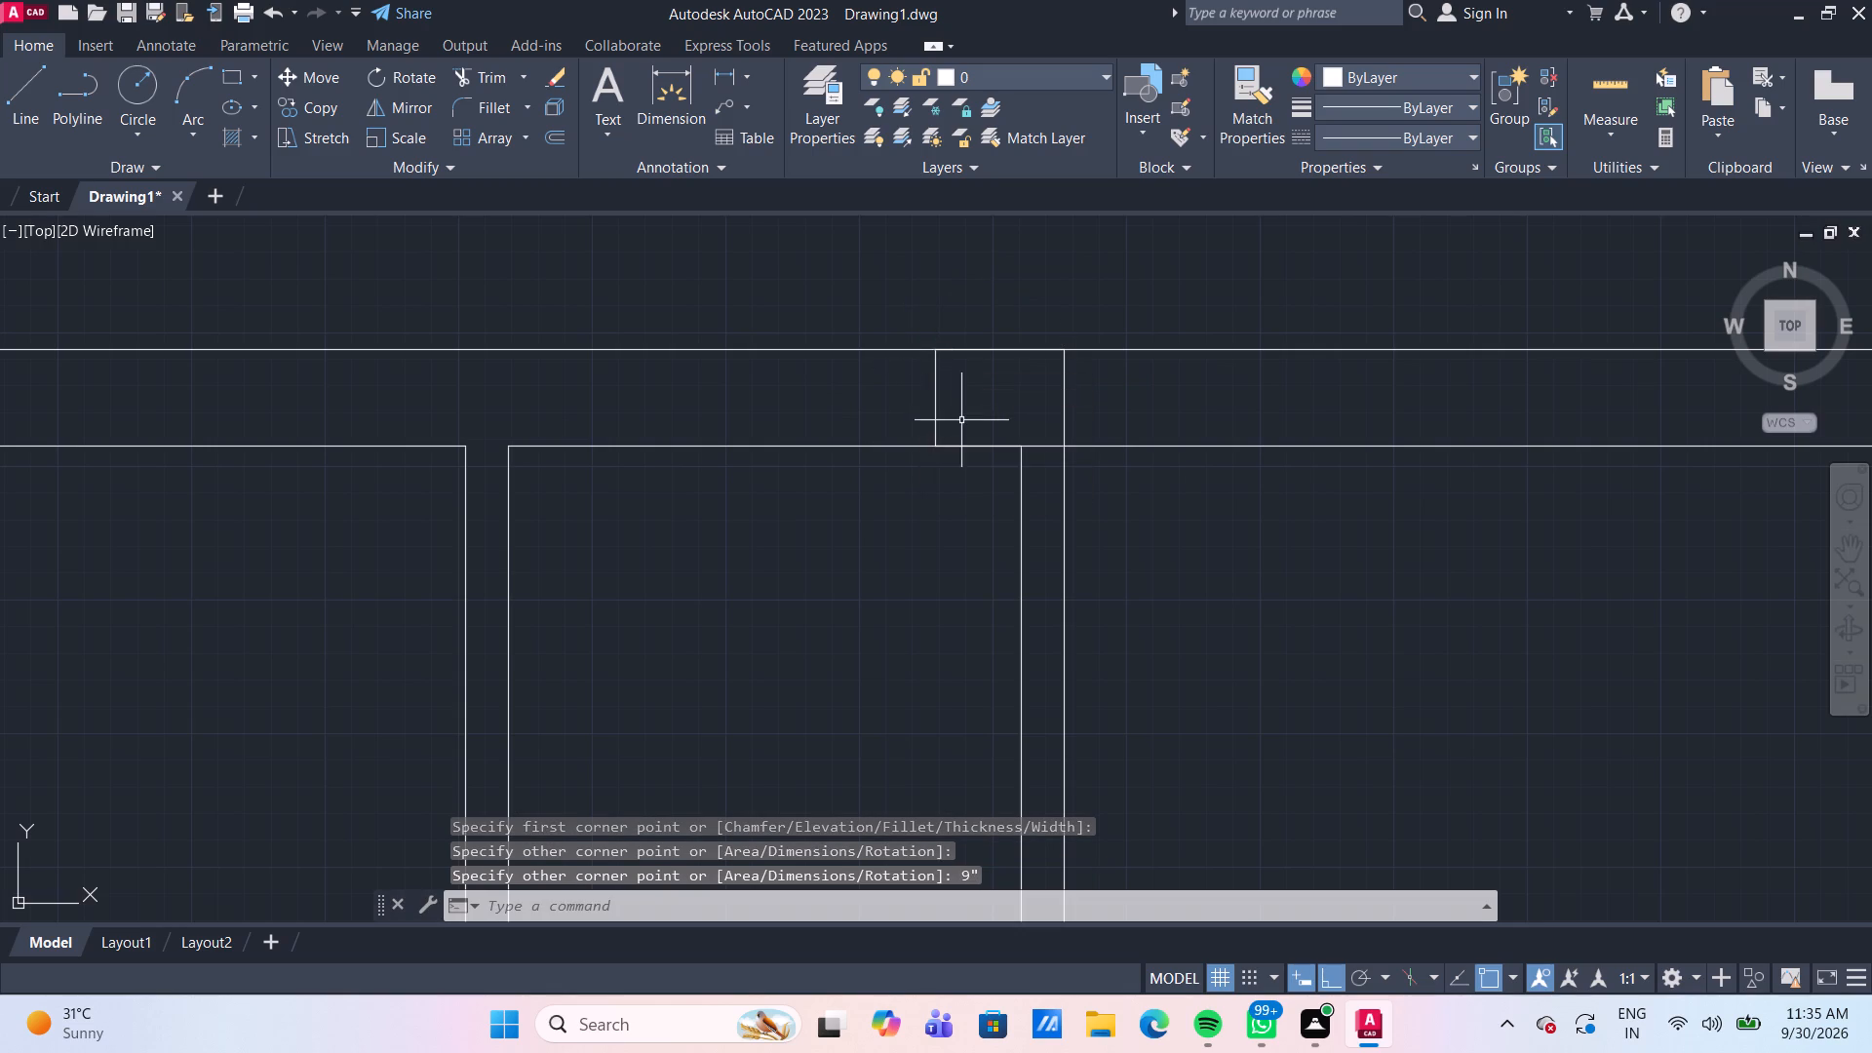
Offset the left line of the staircase area 4" outward, toward the slanted plot boundary.
scroll(962, 420, "down", 4)
middle_click_drag(1072, 588, 1029, 504)
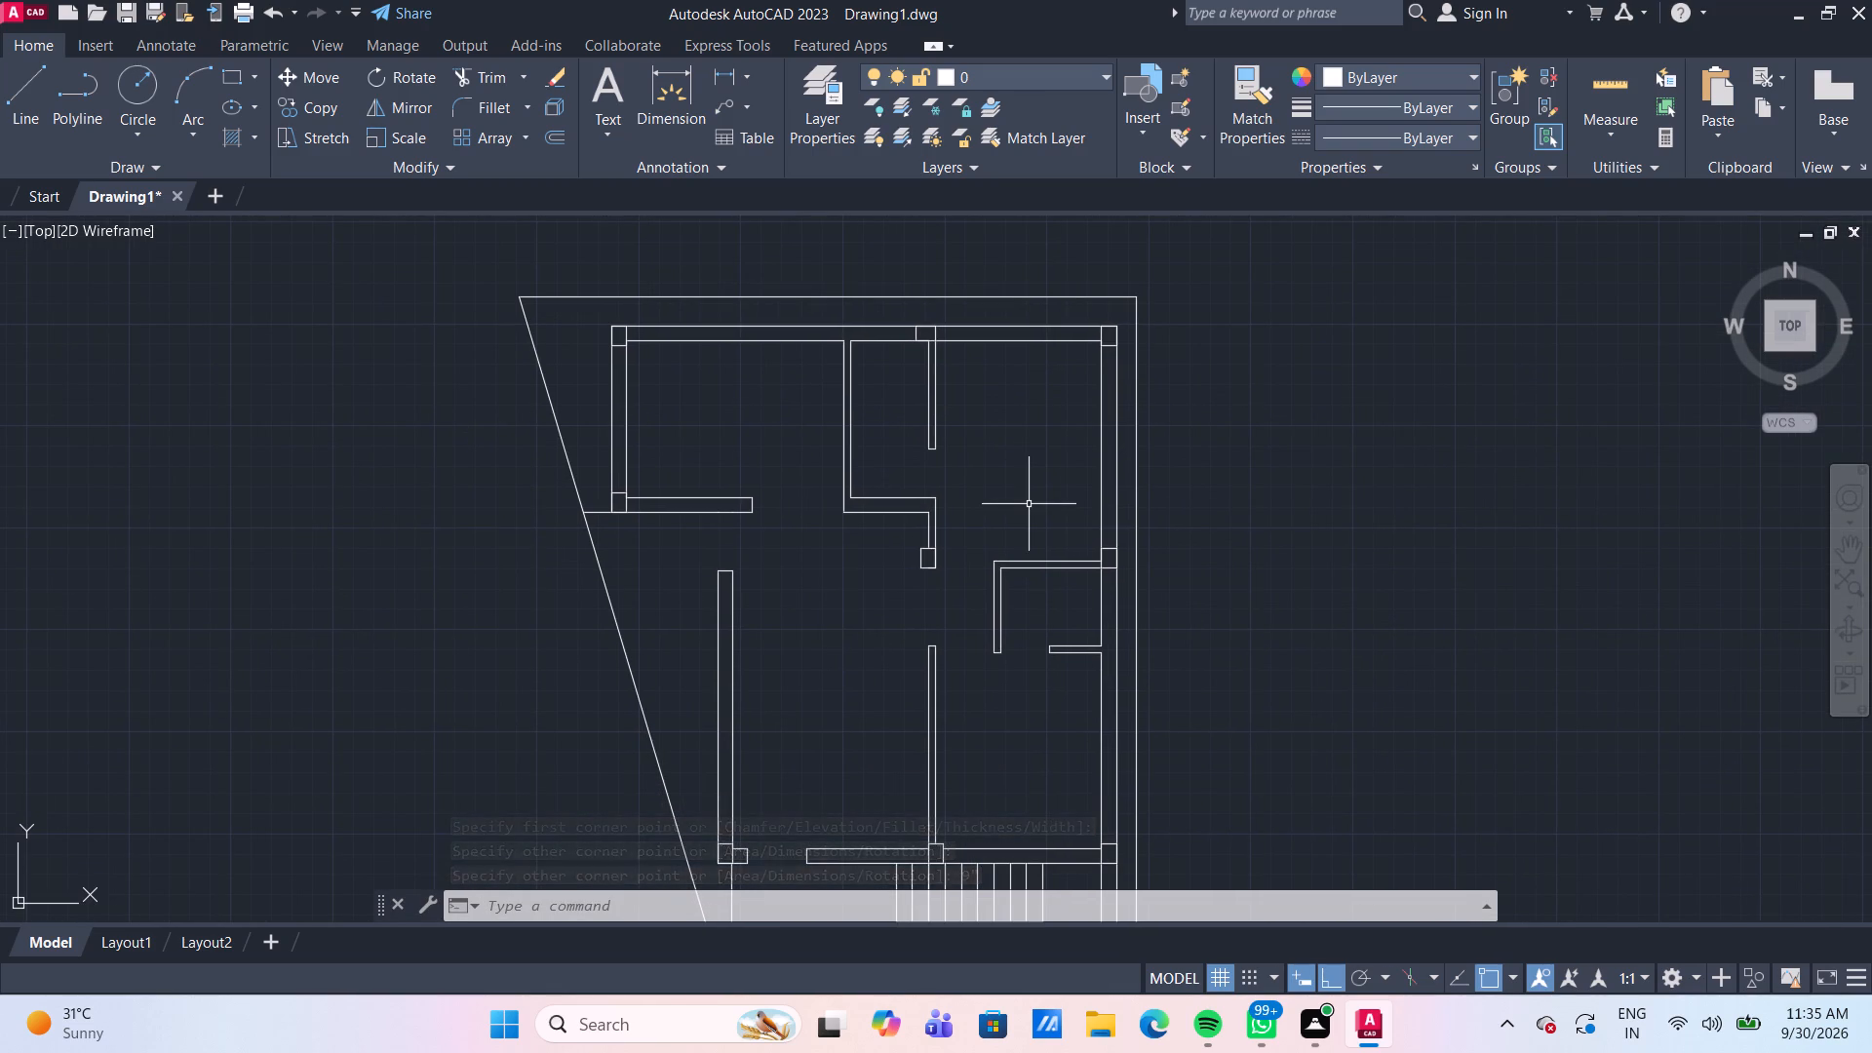
scroll(1033, 506, "down", 1)
scroll(878, 780, "up", 1)
middle_click_drag(878, 766, 851, 635)
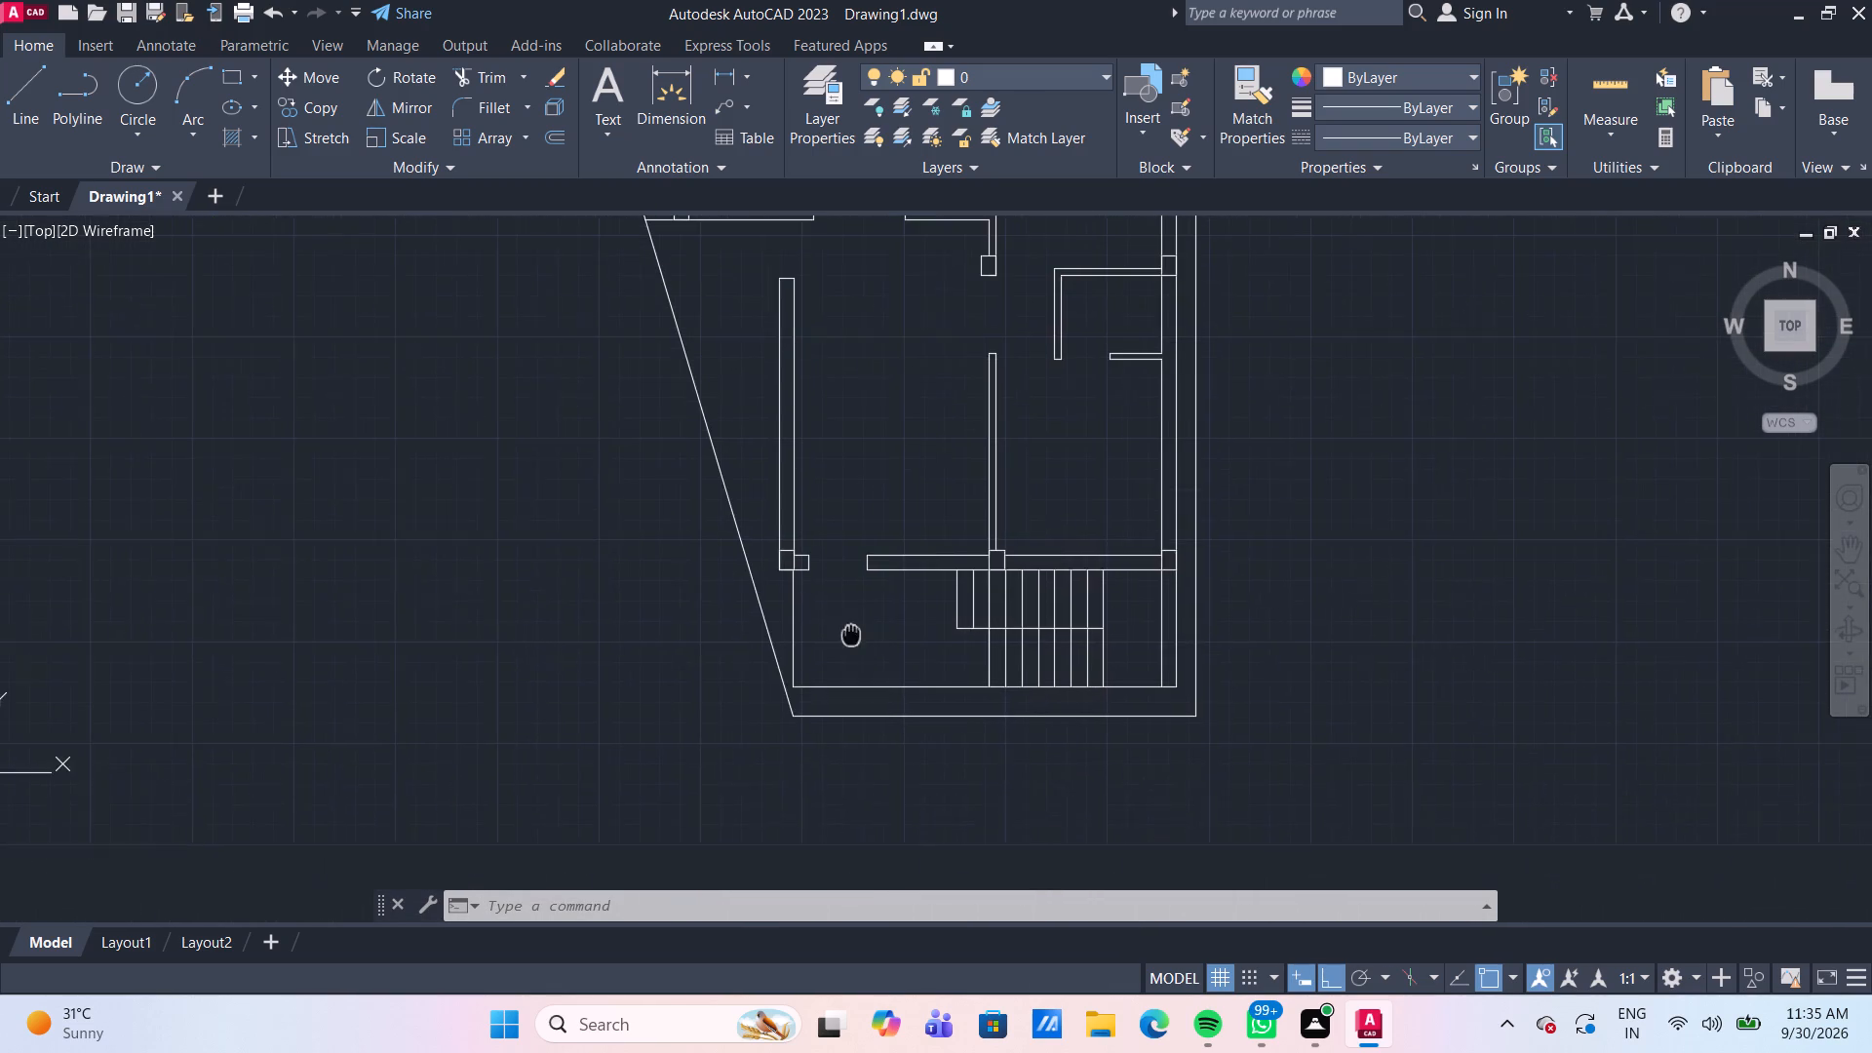
middle_click_drag(851, 635, 850, 634)
scroll(830, 709, "up", 3)
scroll(832, 707, "down", 2)
scroll(731, 601, "up", 1)
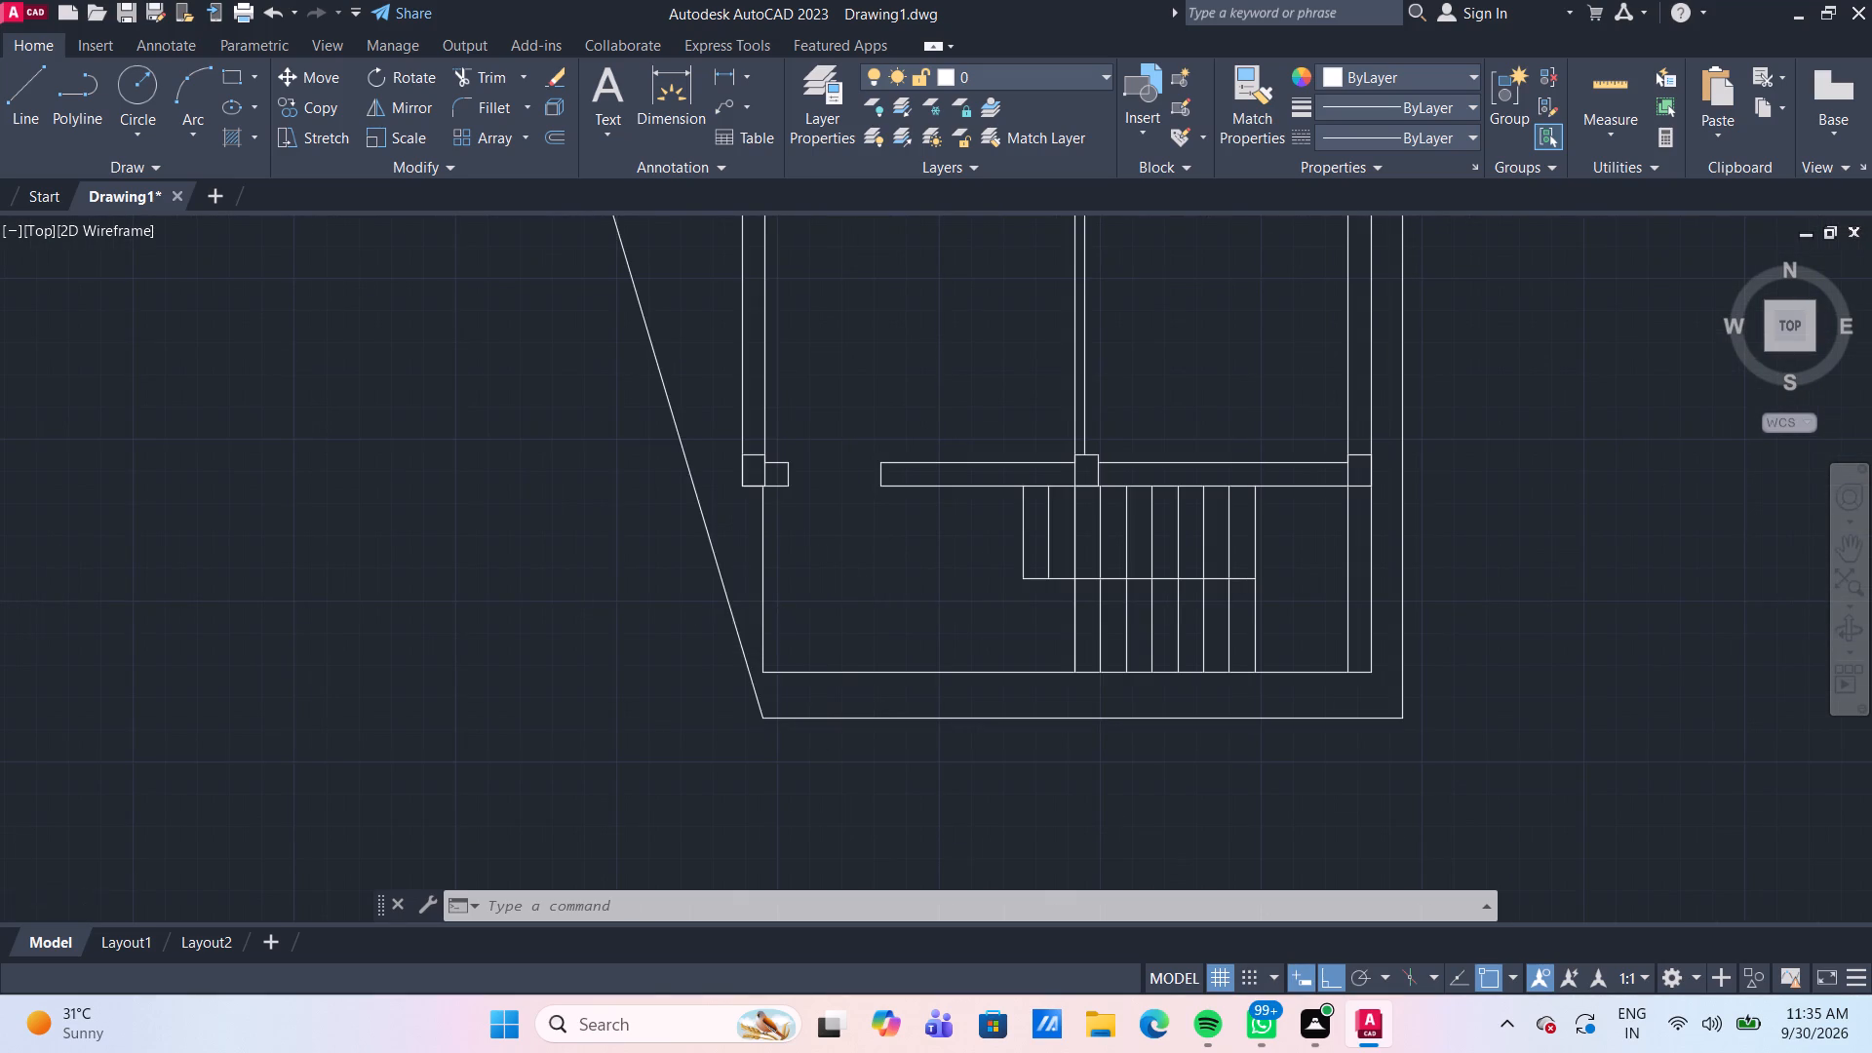
scroll(731, 601, "up", 1)
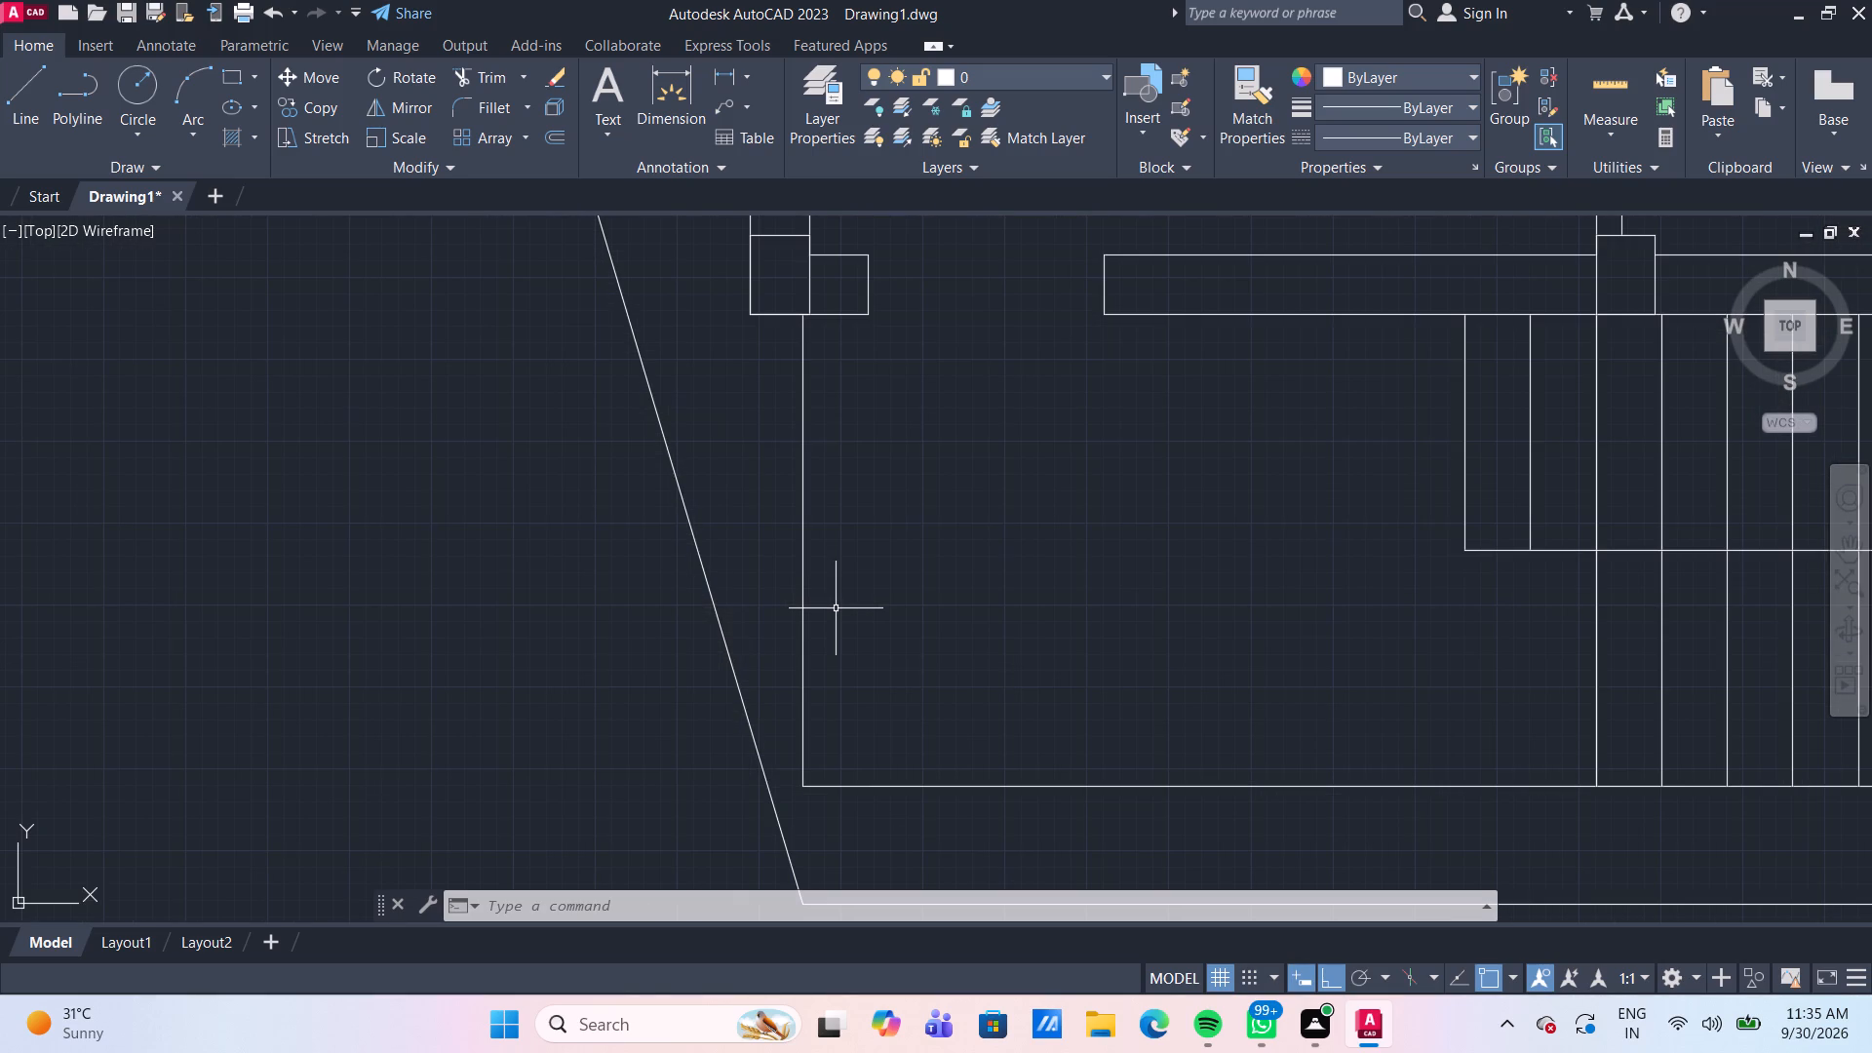
scroll(837, 611, "down", 1)
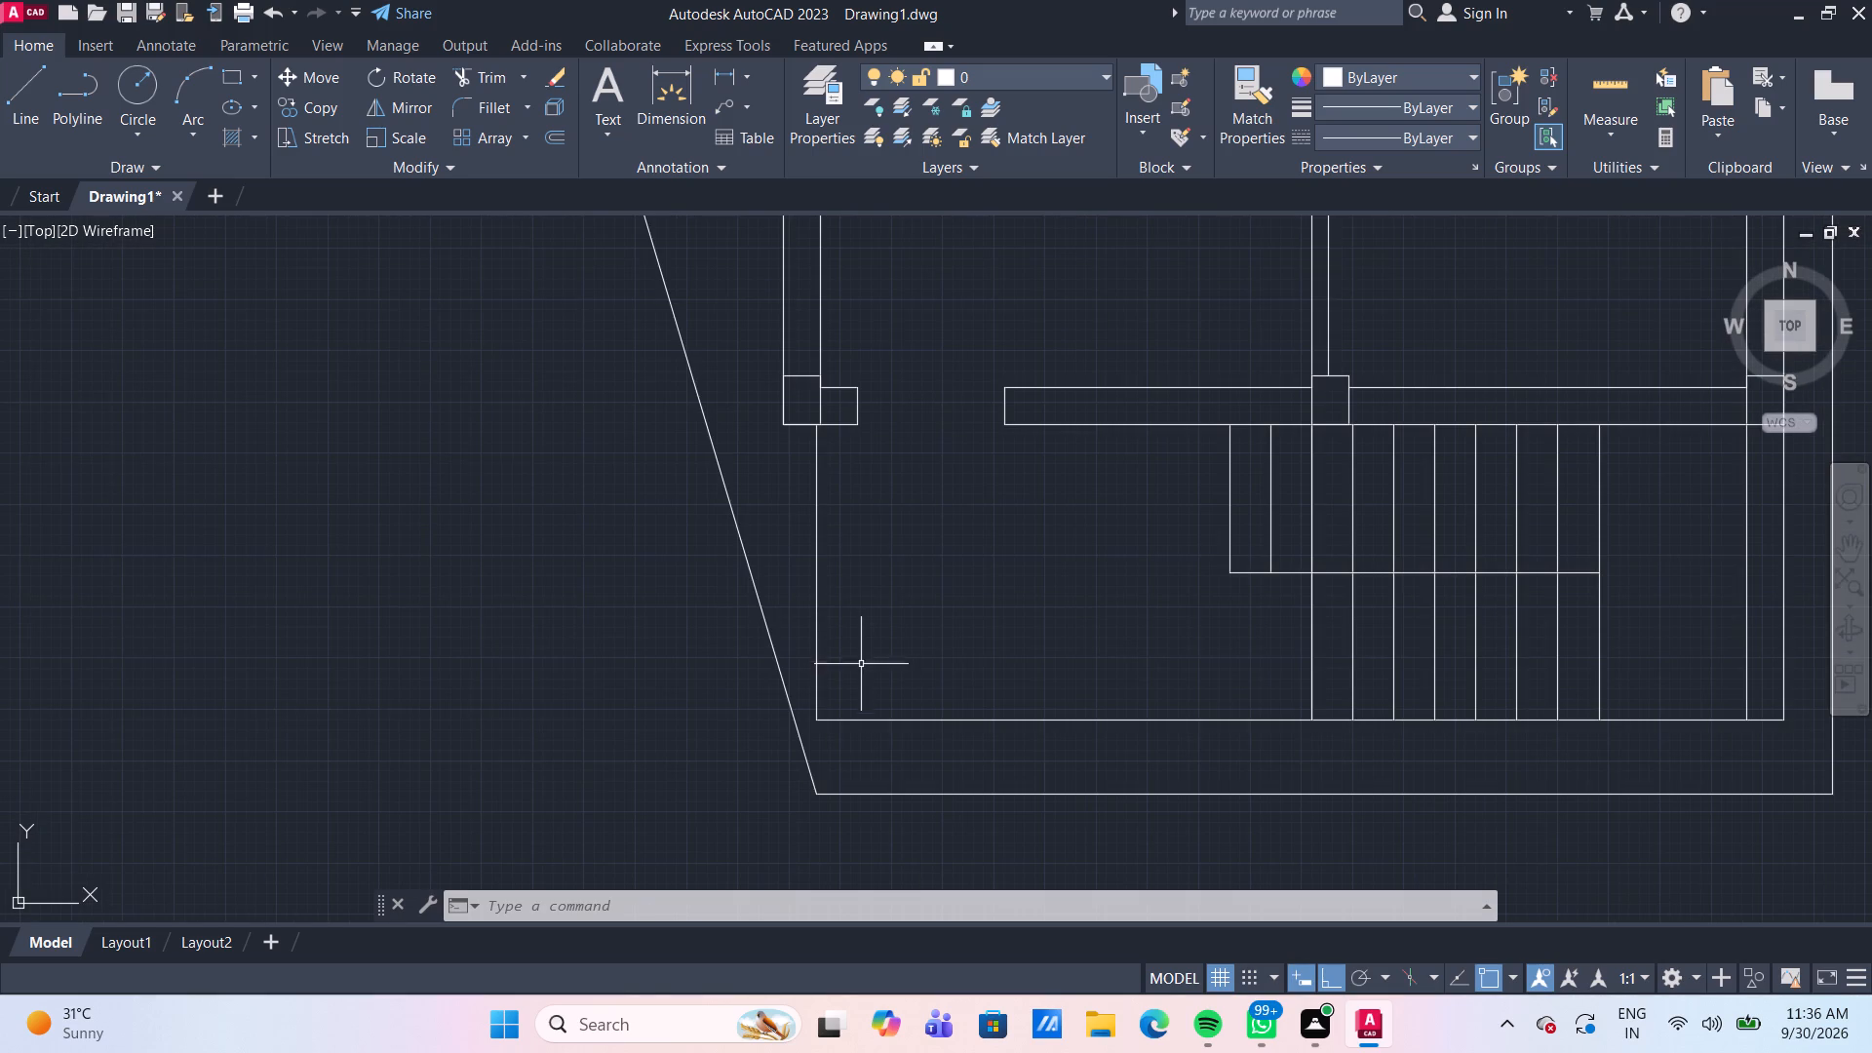
middle_click_drag(861, 675, 807, 604)
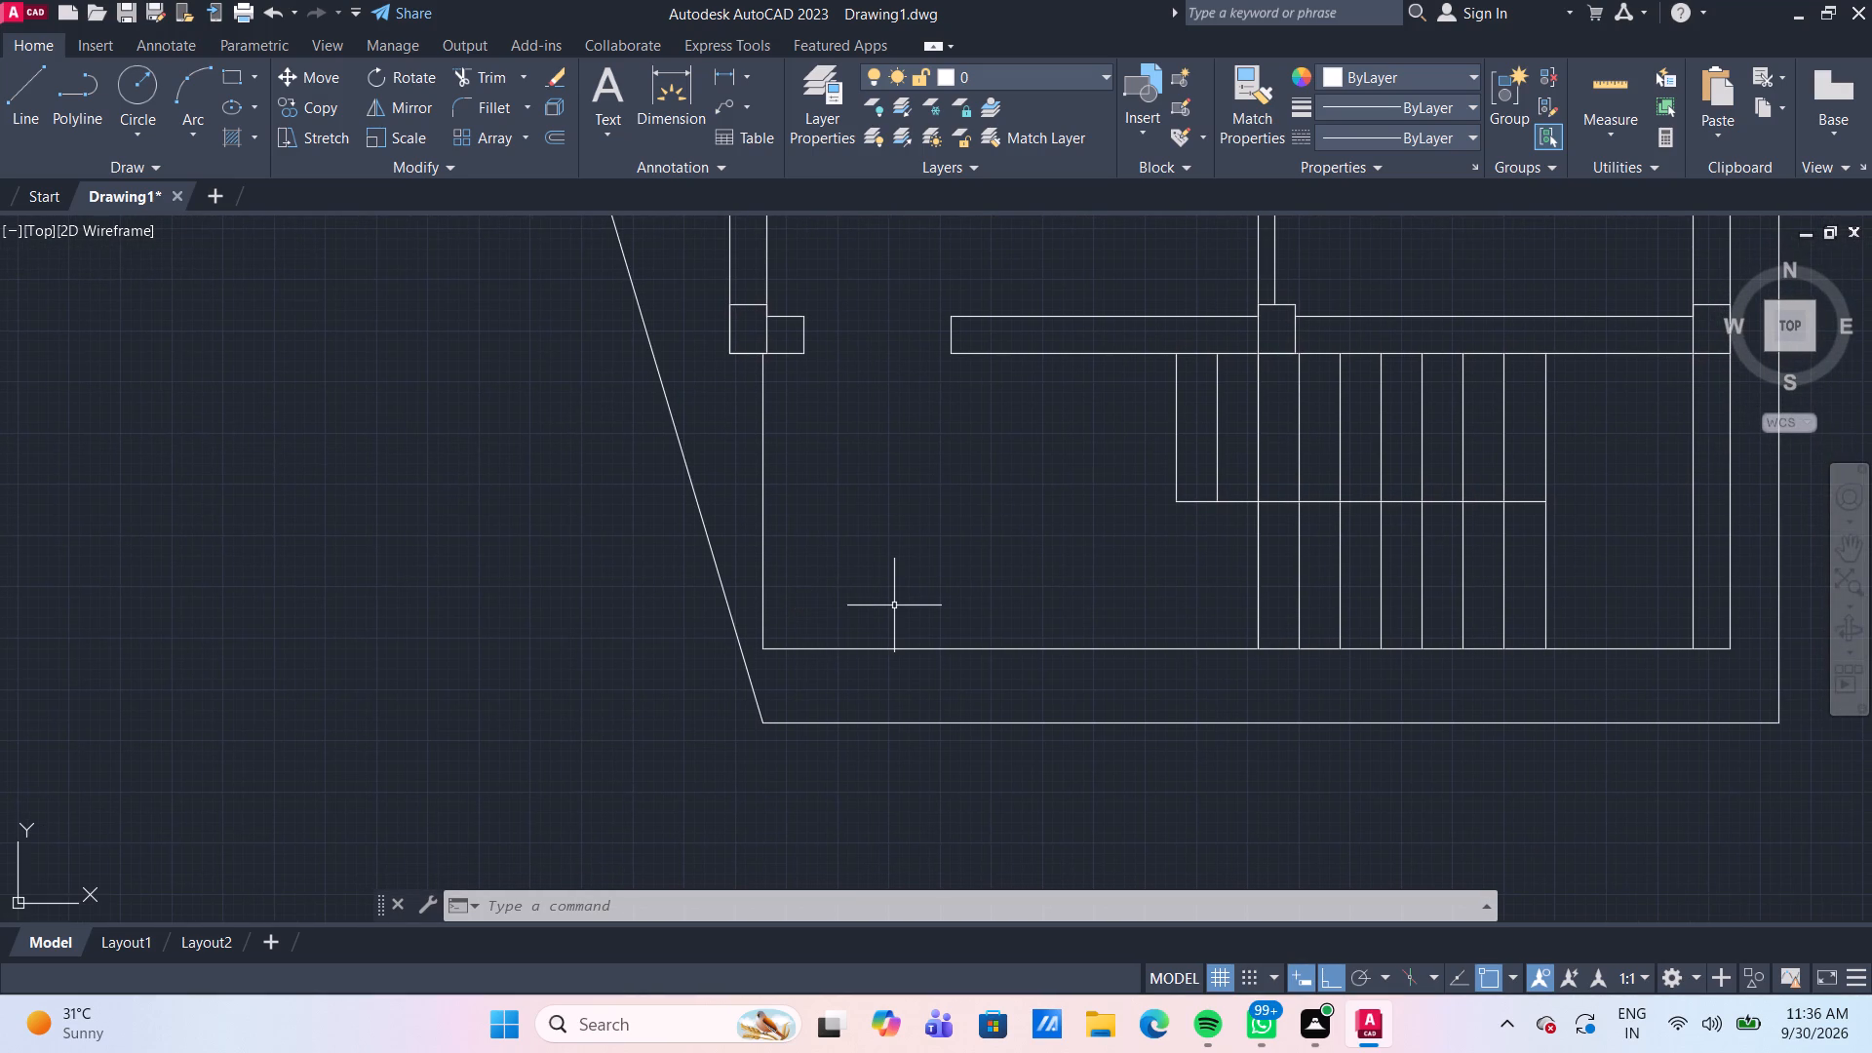
middle_click_drag(892, 606, 887, 581)
scroll(891, 599, "up", 1)
scroll(887, 581, "down", 2)
scroll(865, 487, "up", 2)
middle_click_drag(865, 465, 866, 454)
scroll(866, 454, "down", 1)
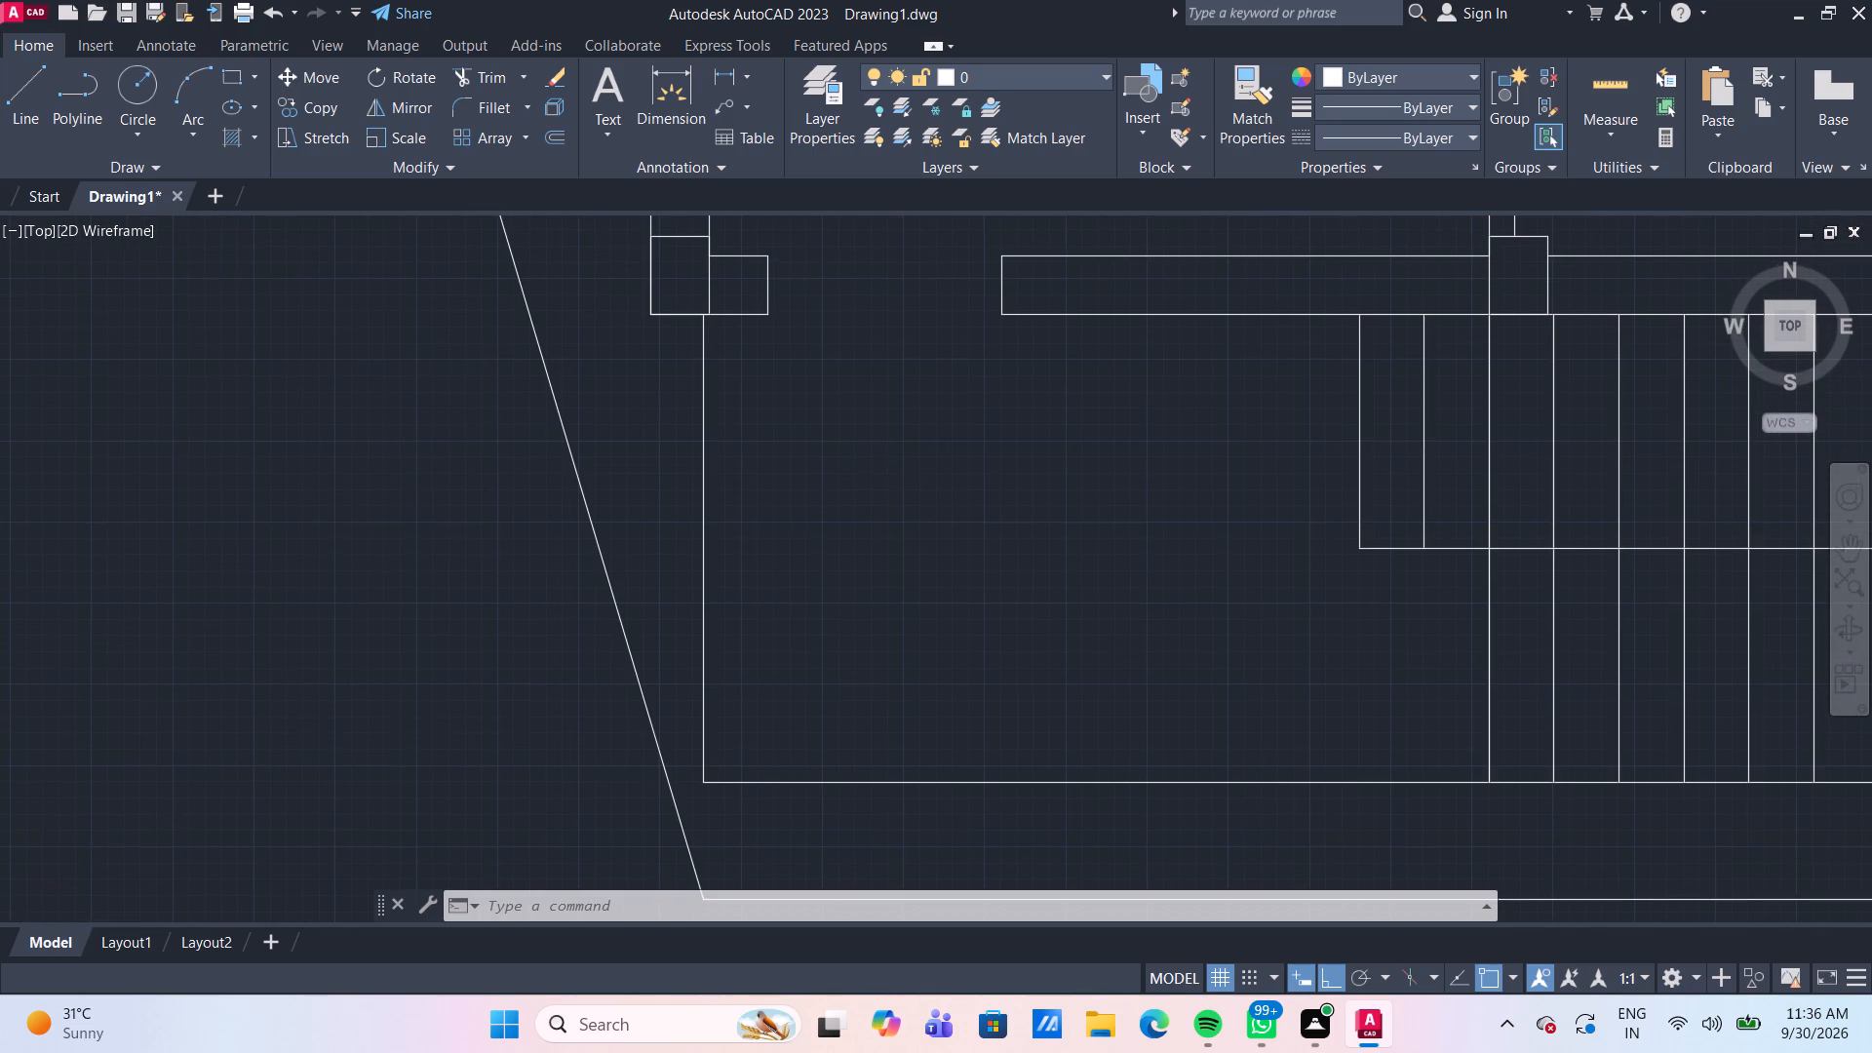
key("o")
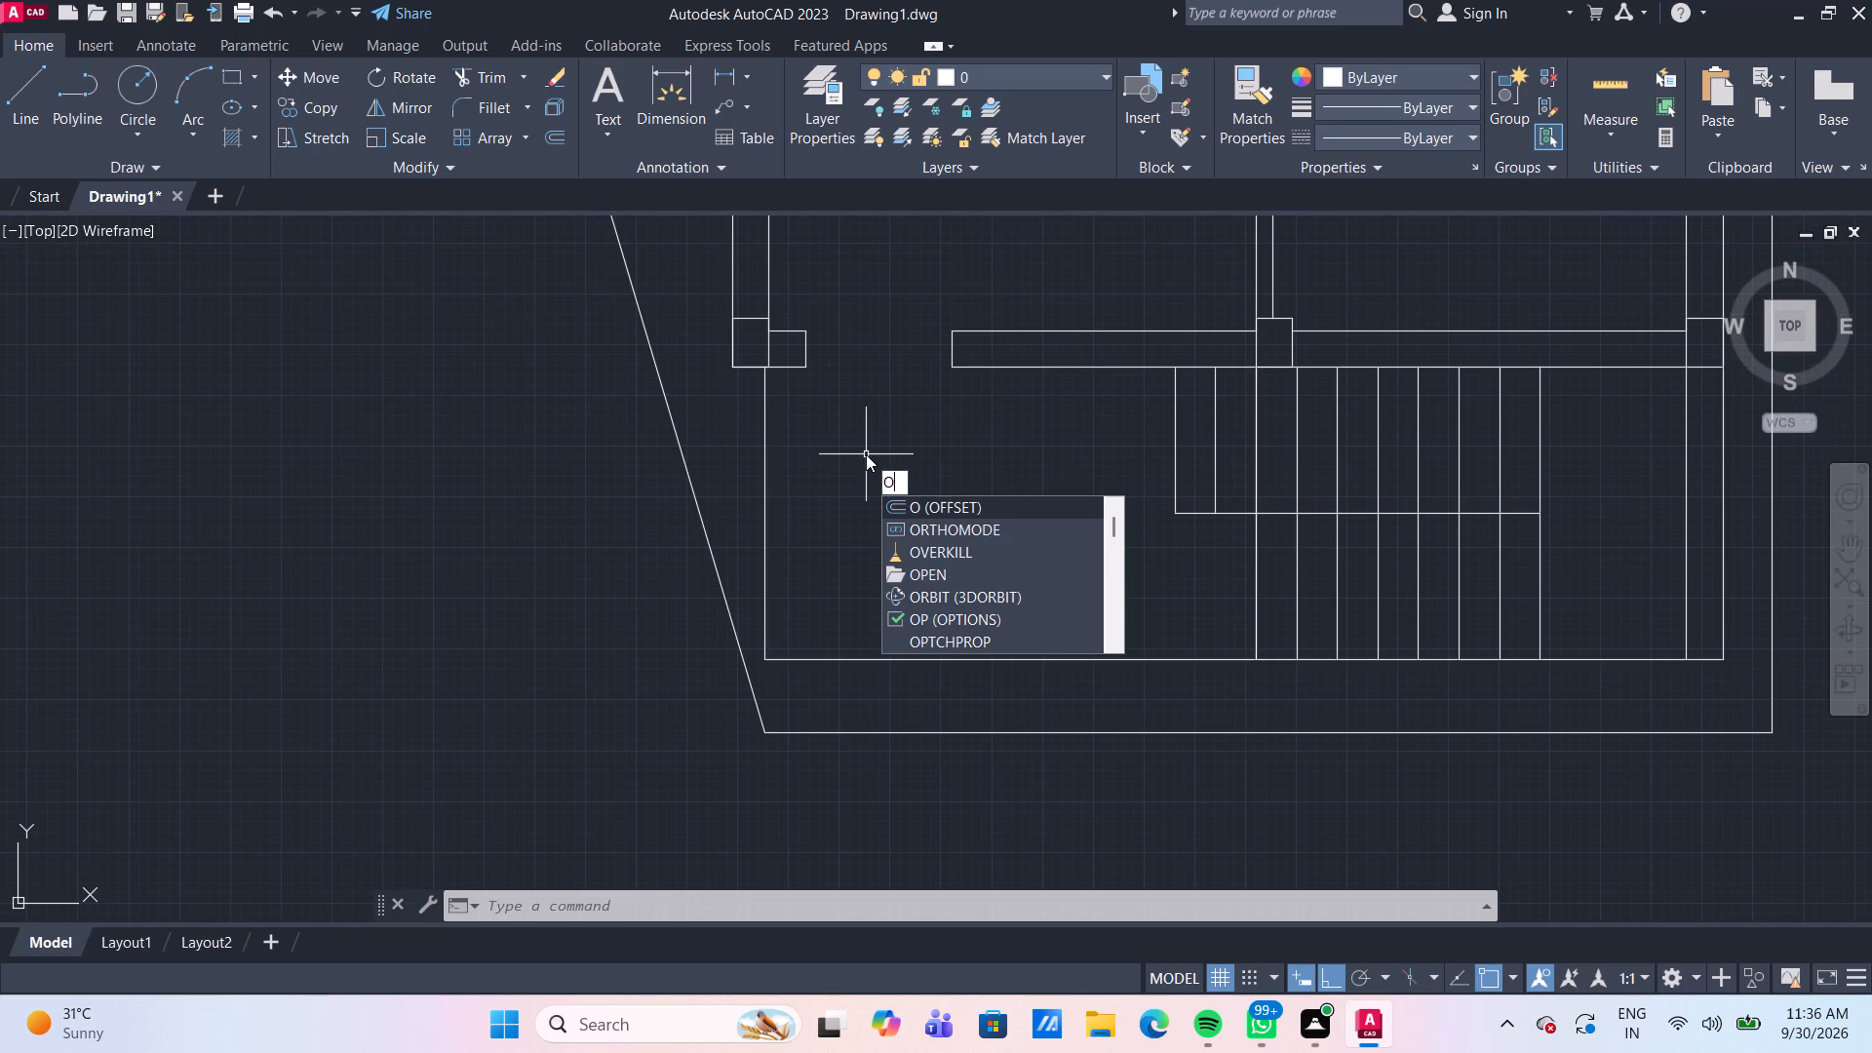
key("Return")
key("Return")
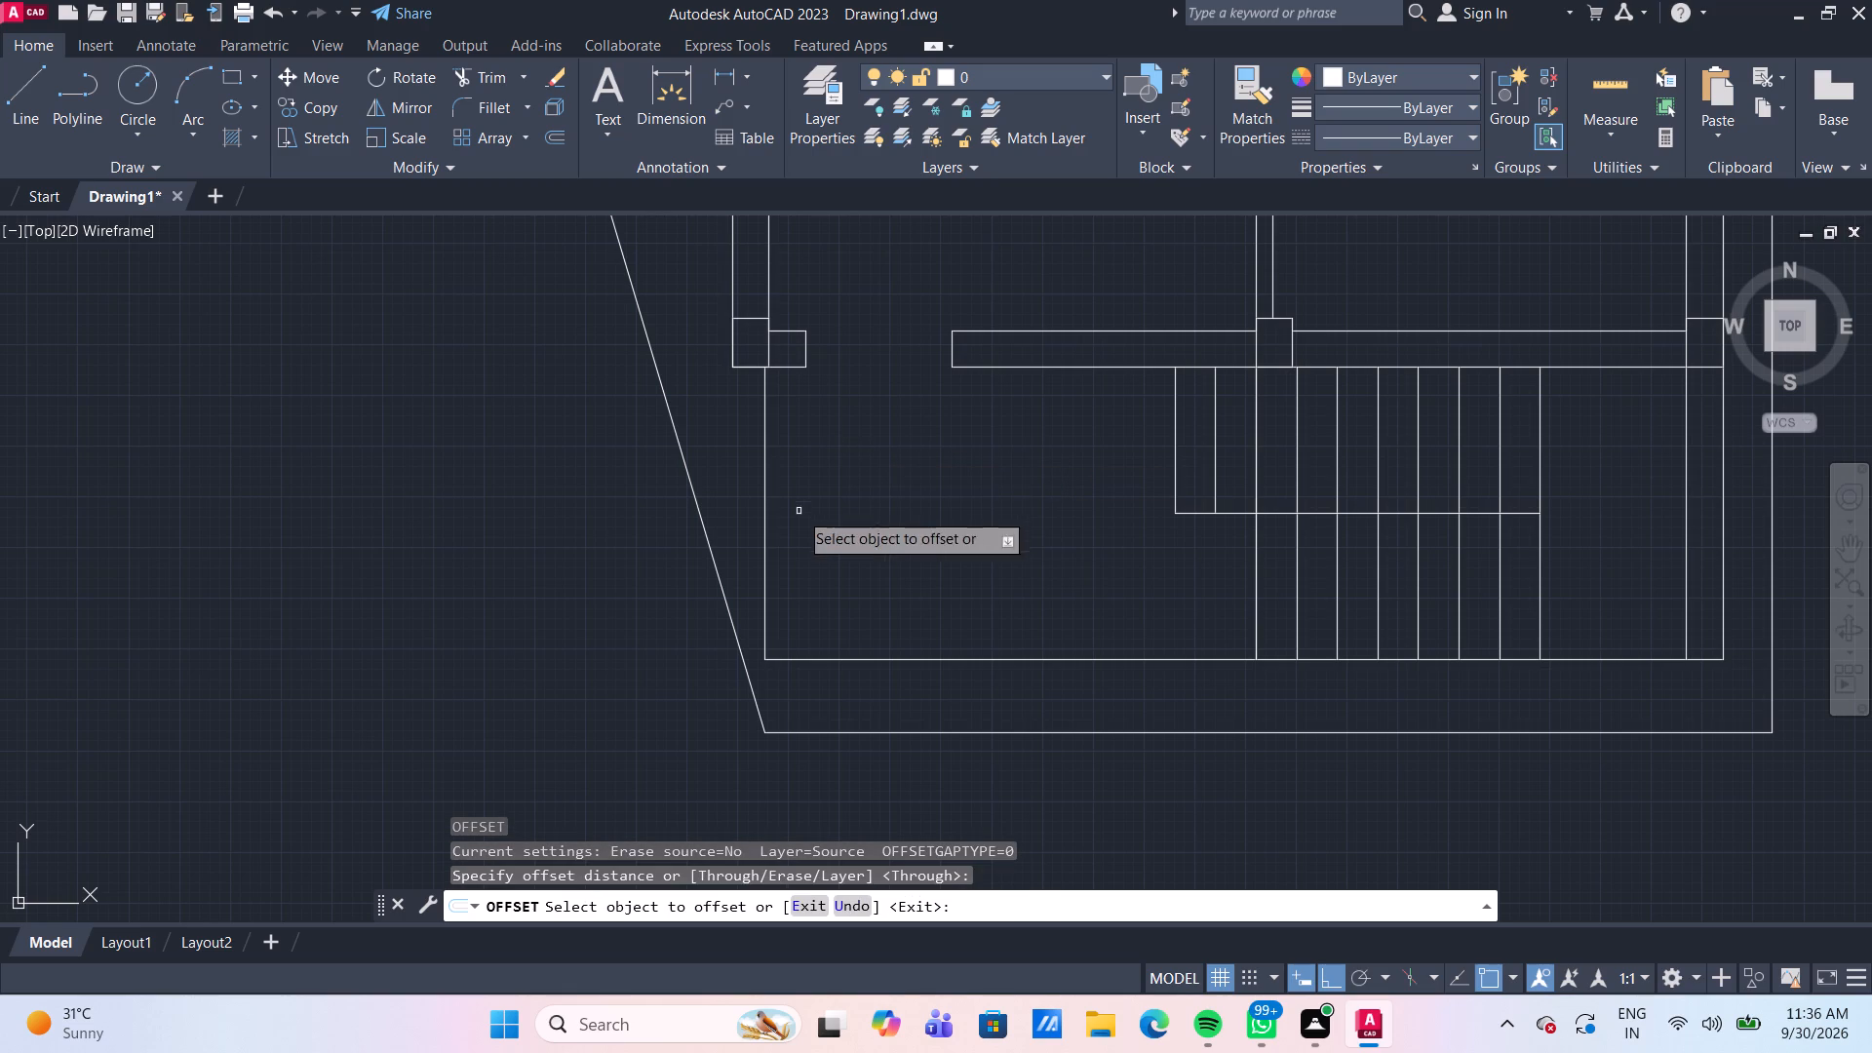
left_click(764, 524)
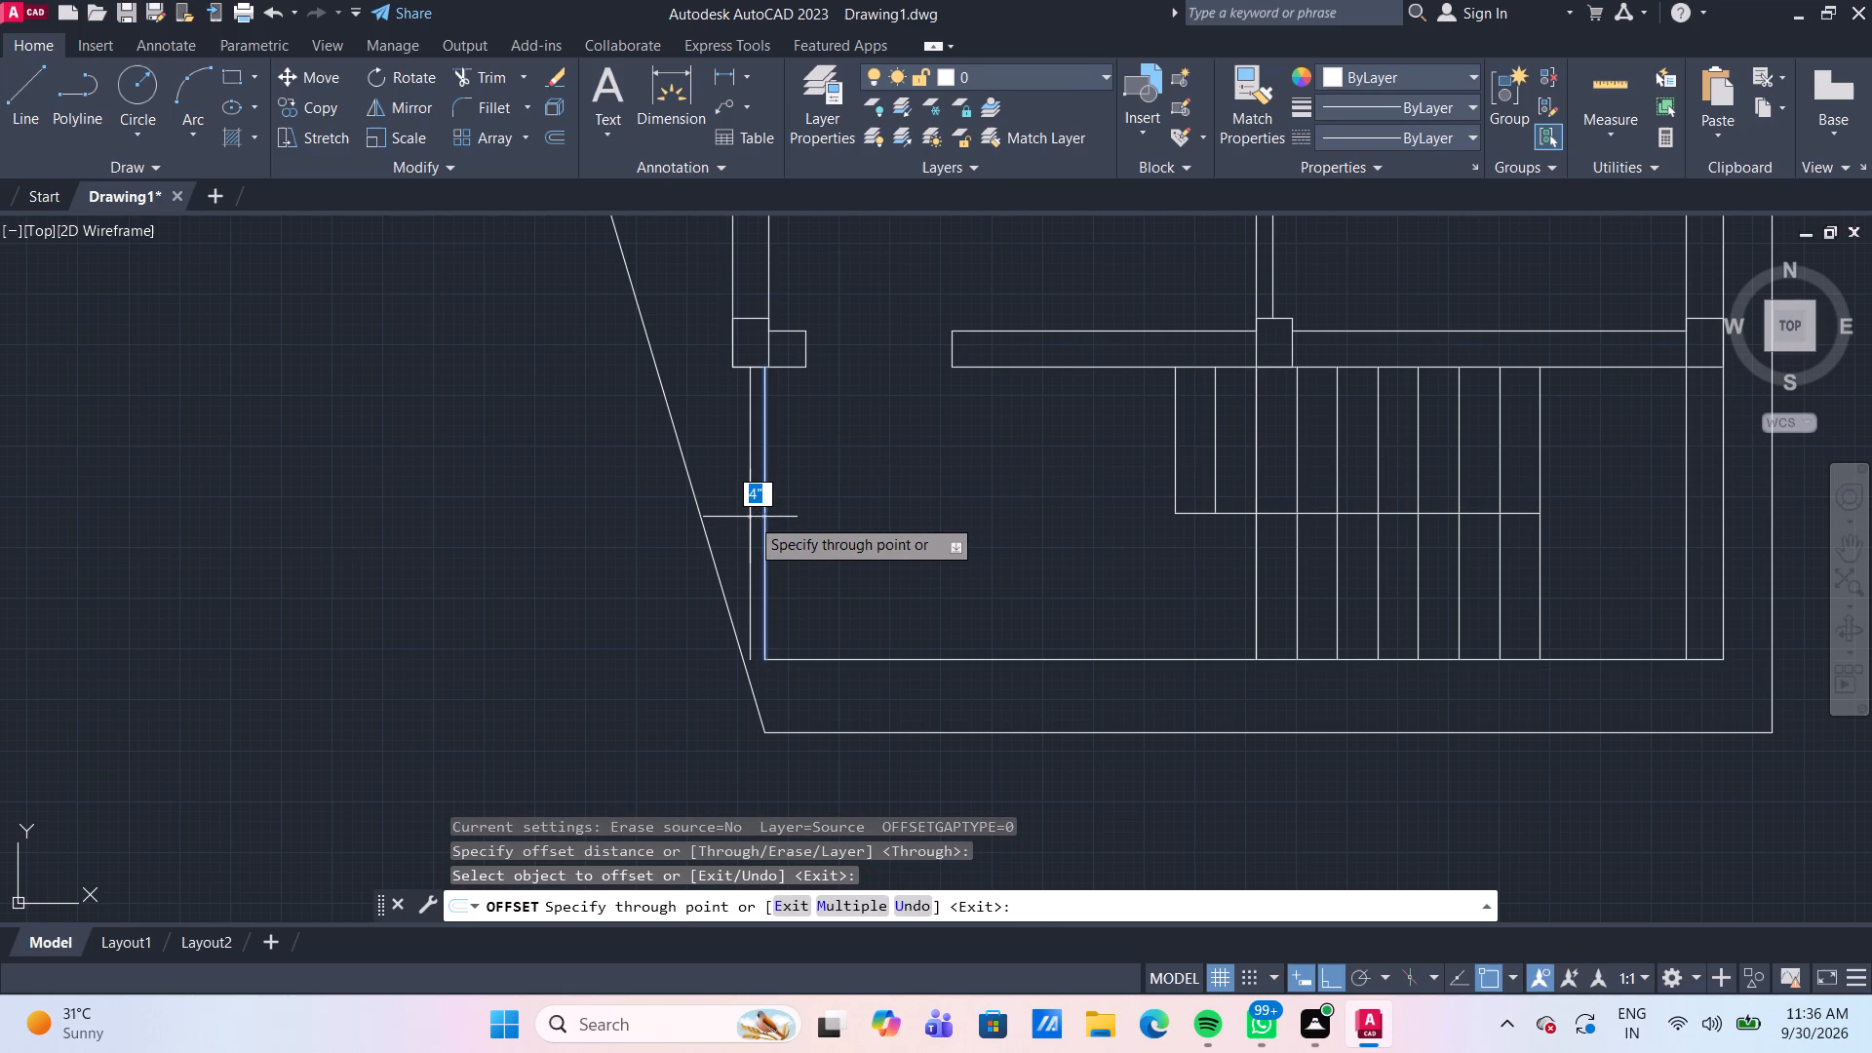
type("4\"")
key("Return")
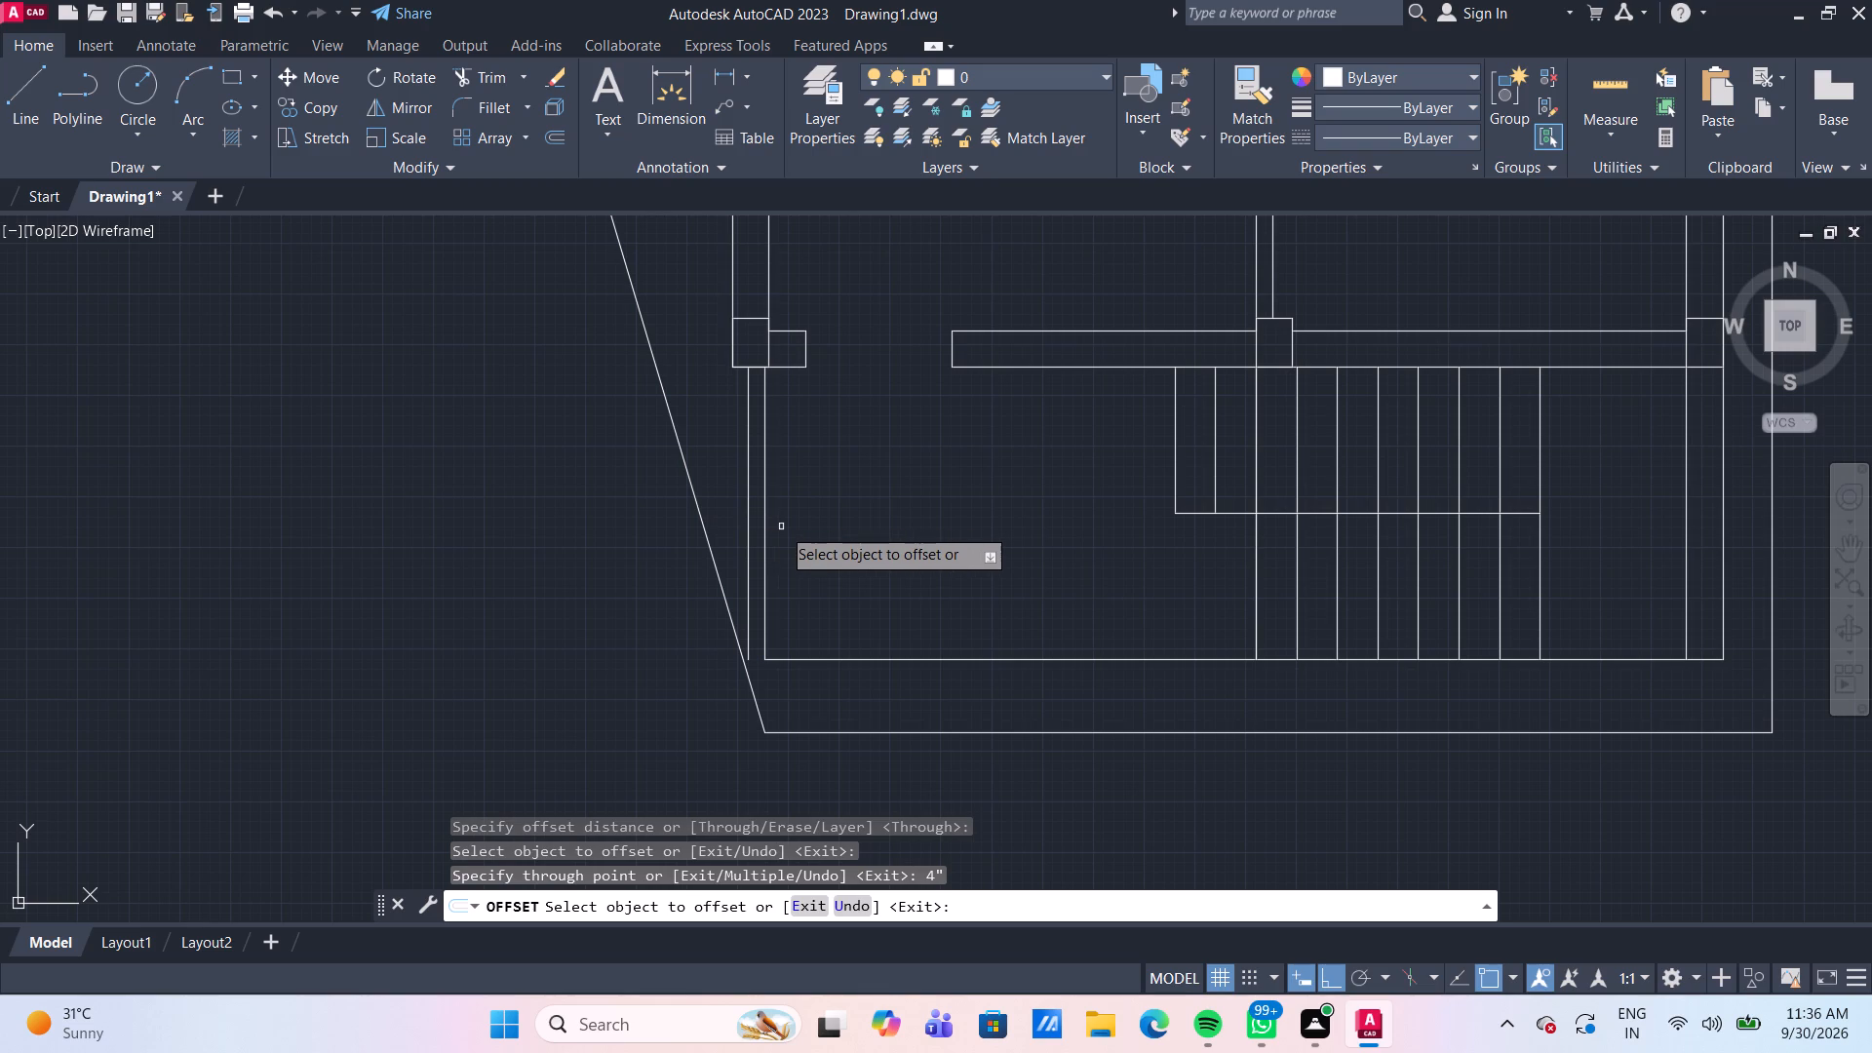
key("Escape")
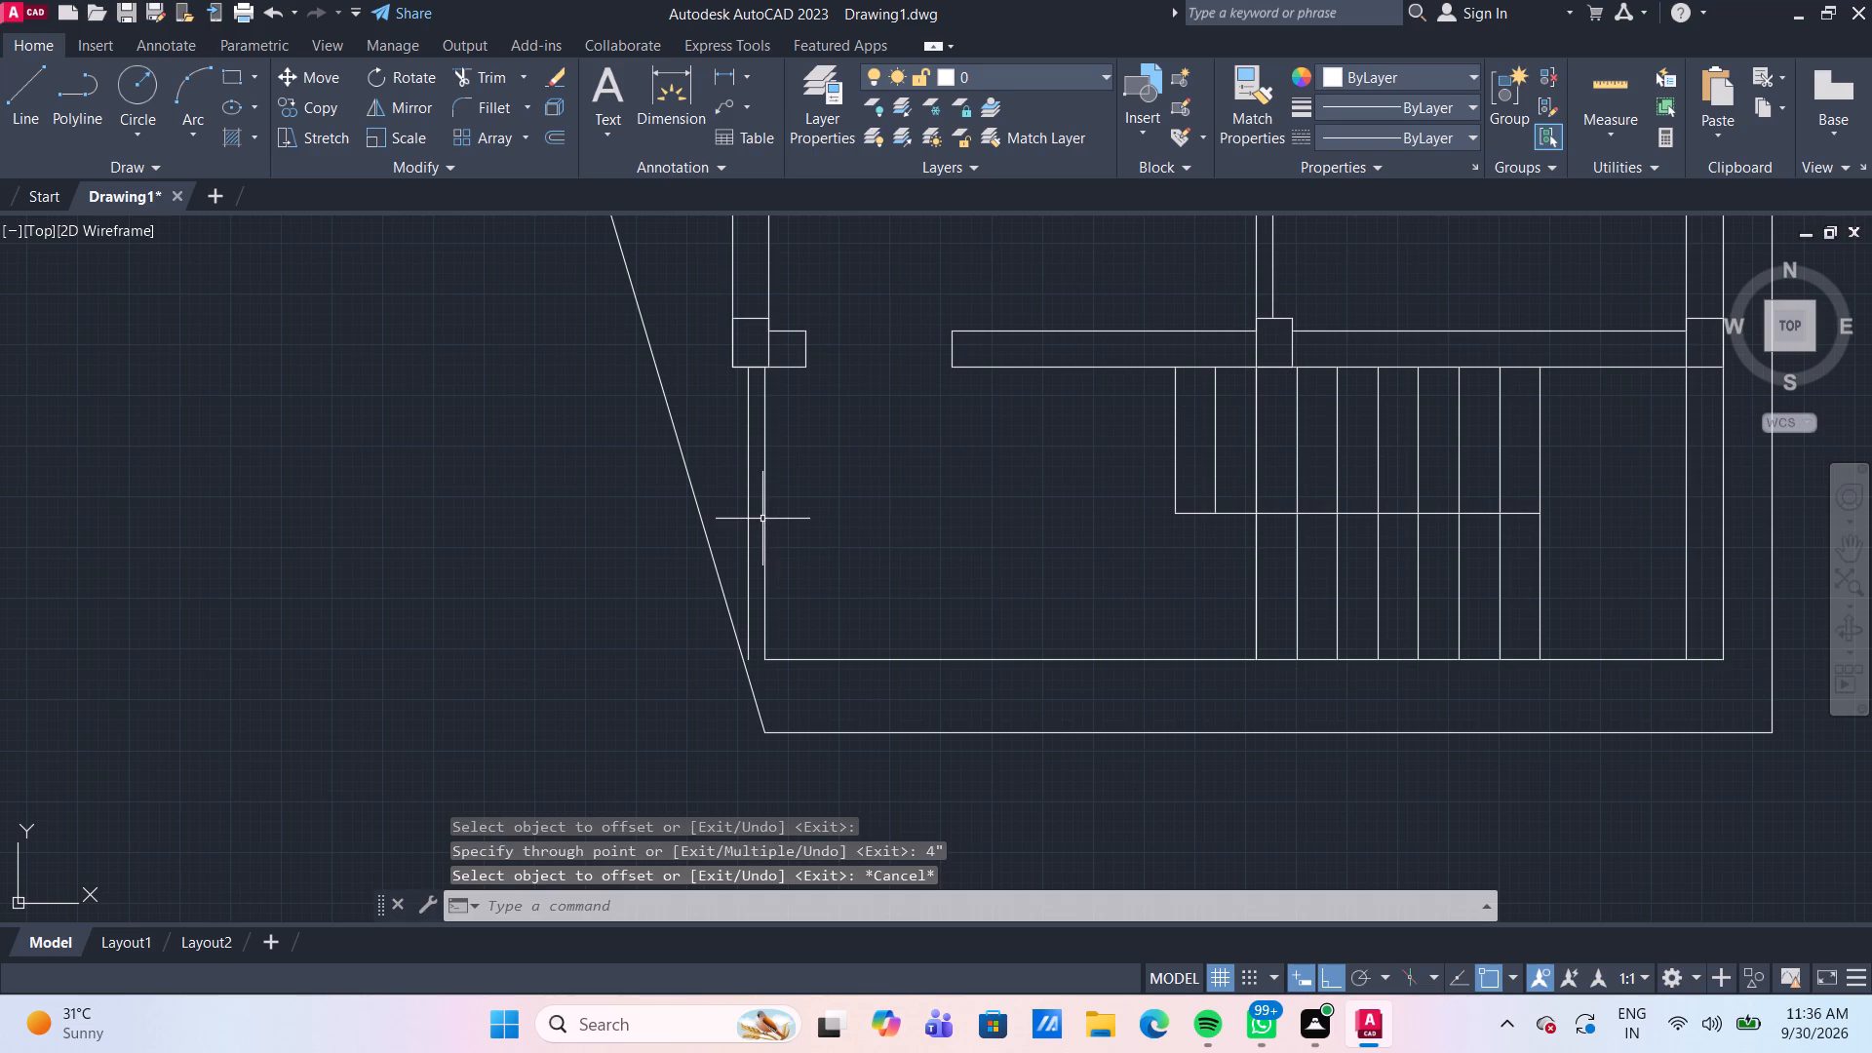
Delete the original left line of the staircase area, inside its 4" offset copy.
left_click(762, 519)
key("Delete")
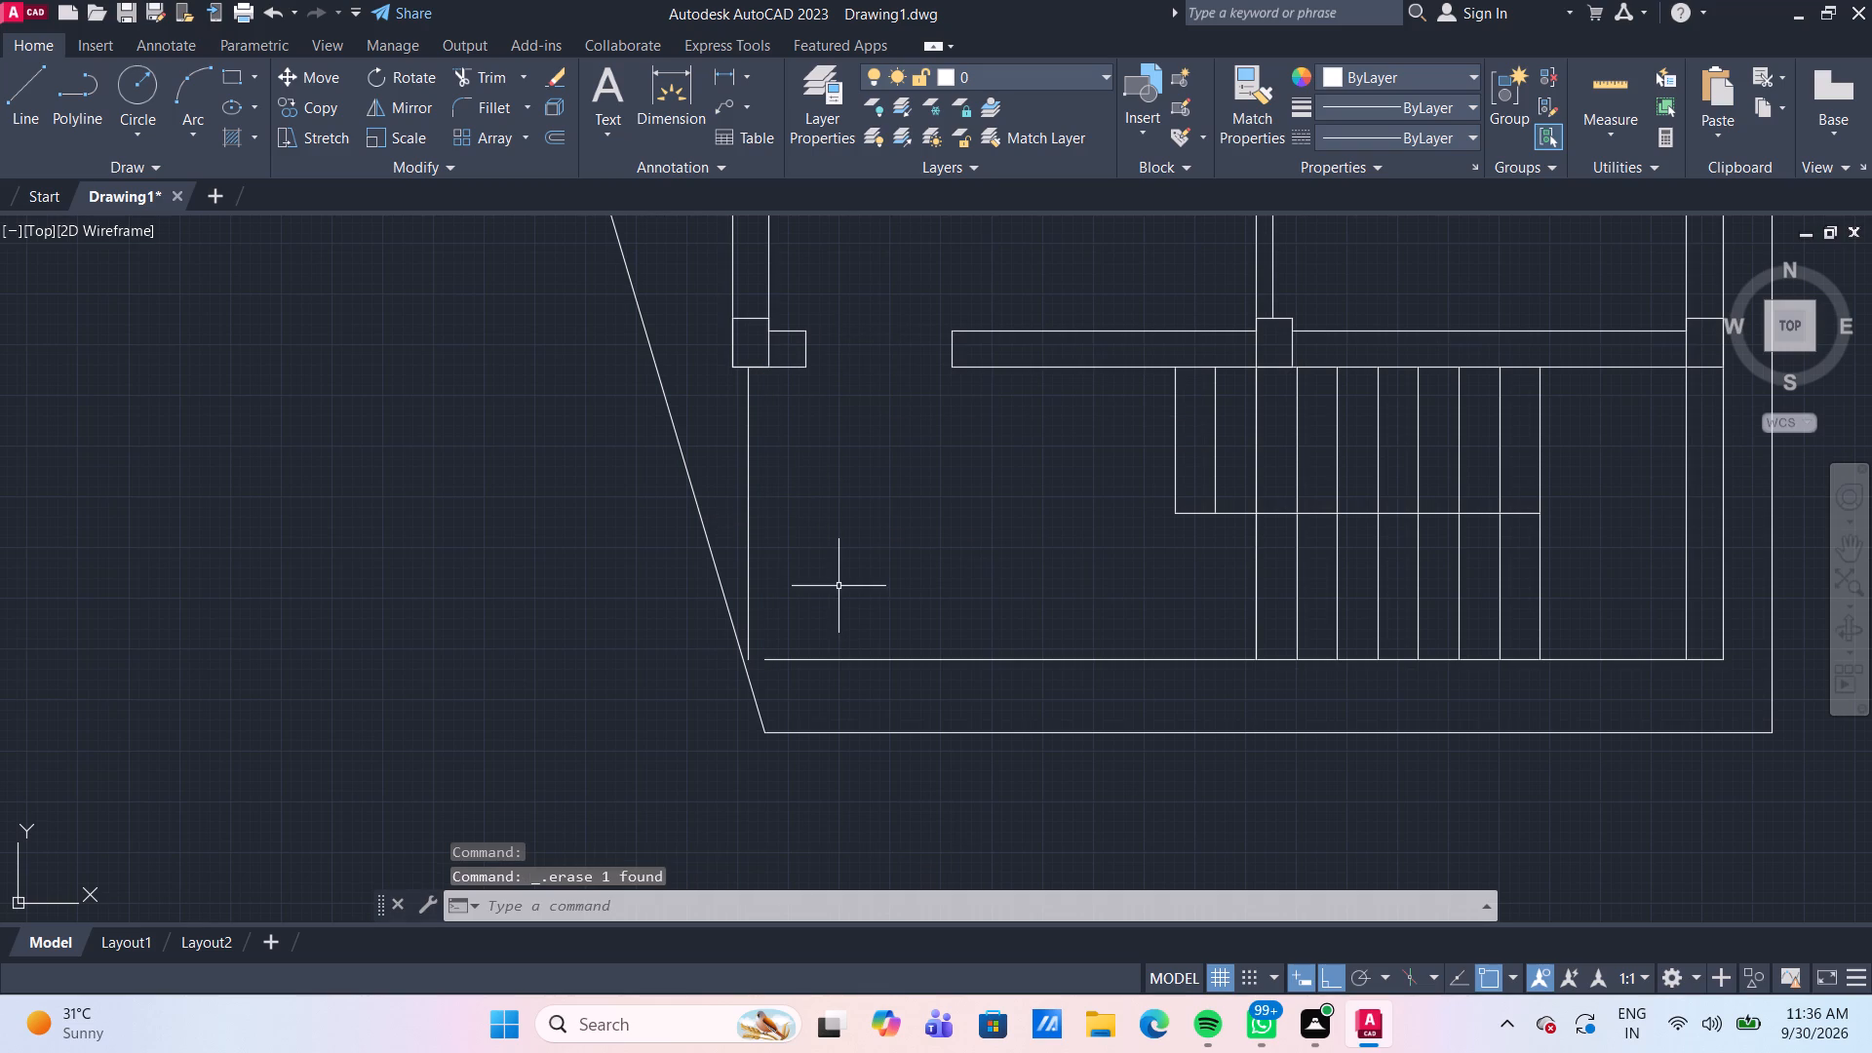
Extend the staircase area's bottom line leftward to meet the offset left line.
scroll(791, 722, "up", 2)
type("EX")
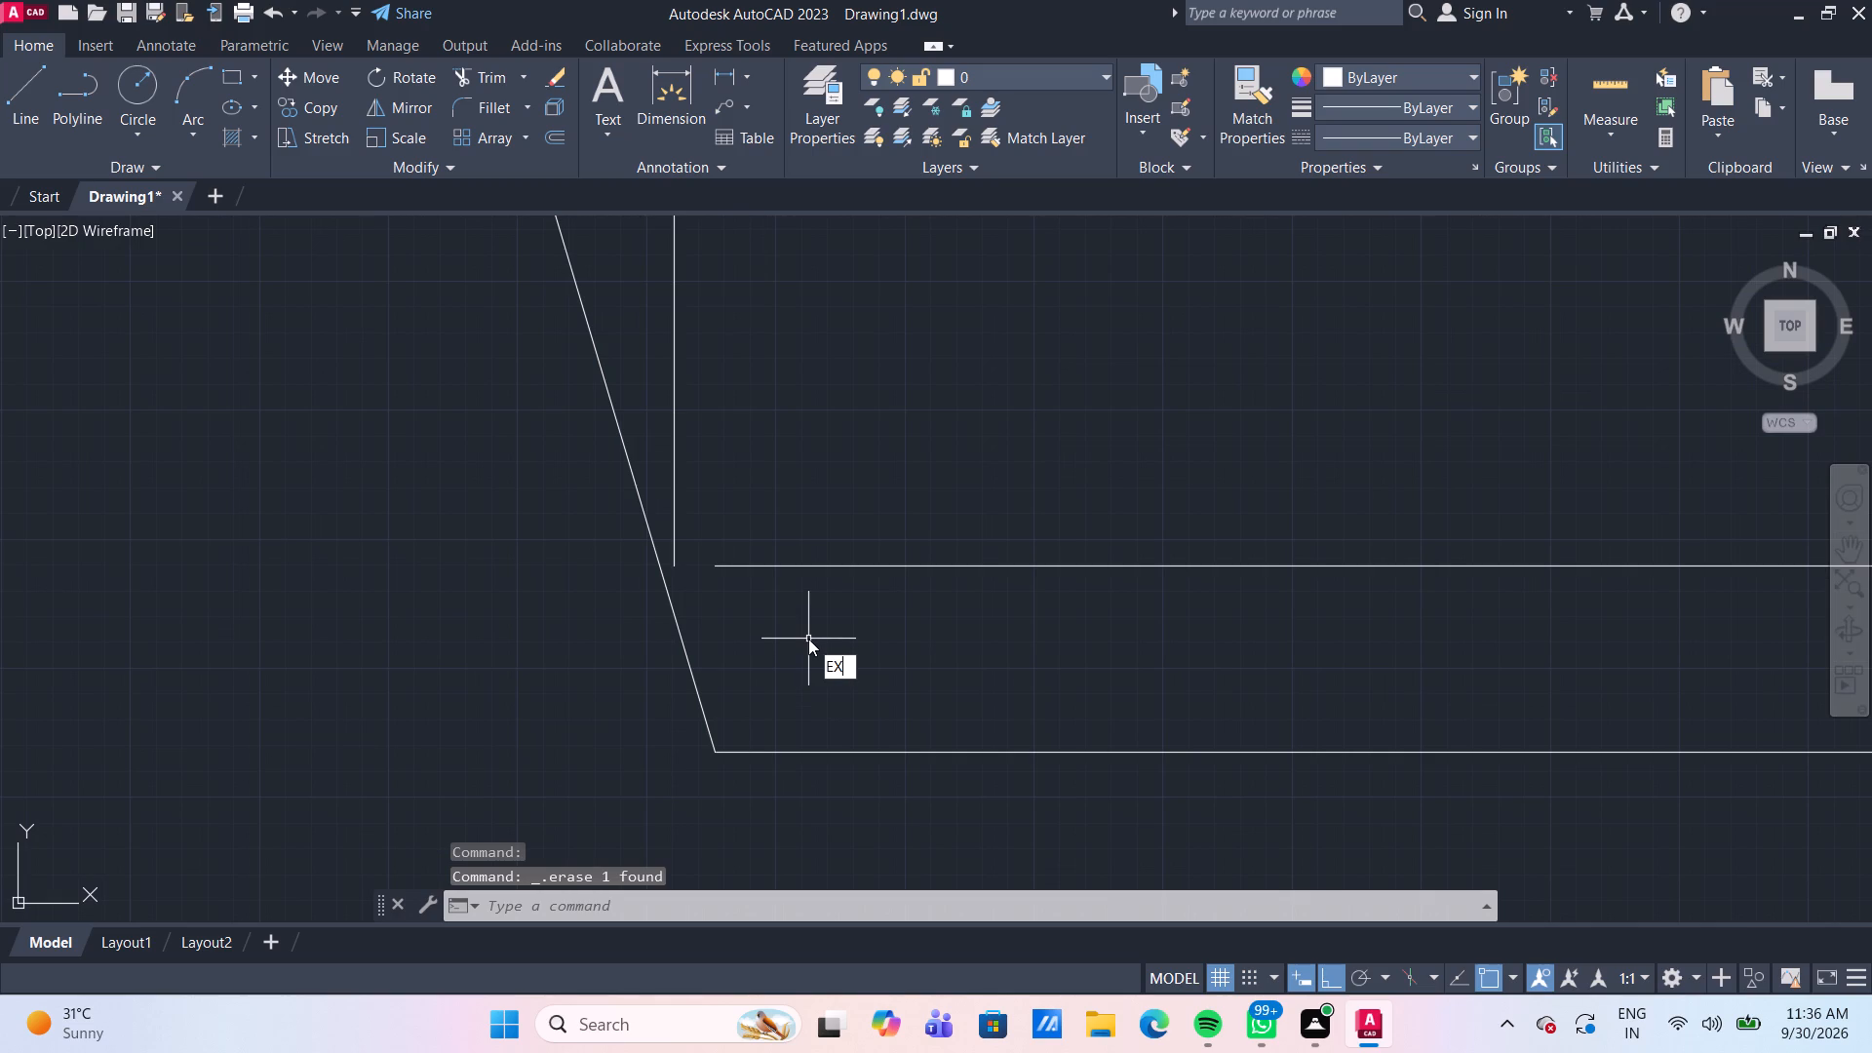
key("Return")
left_click(769, 564)
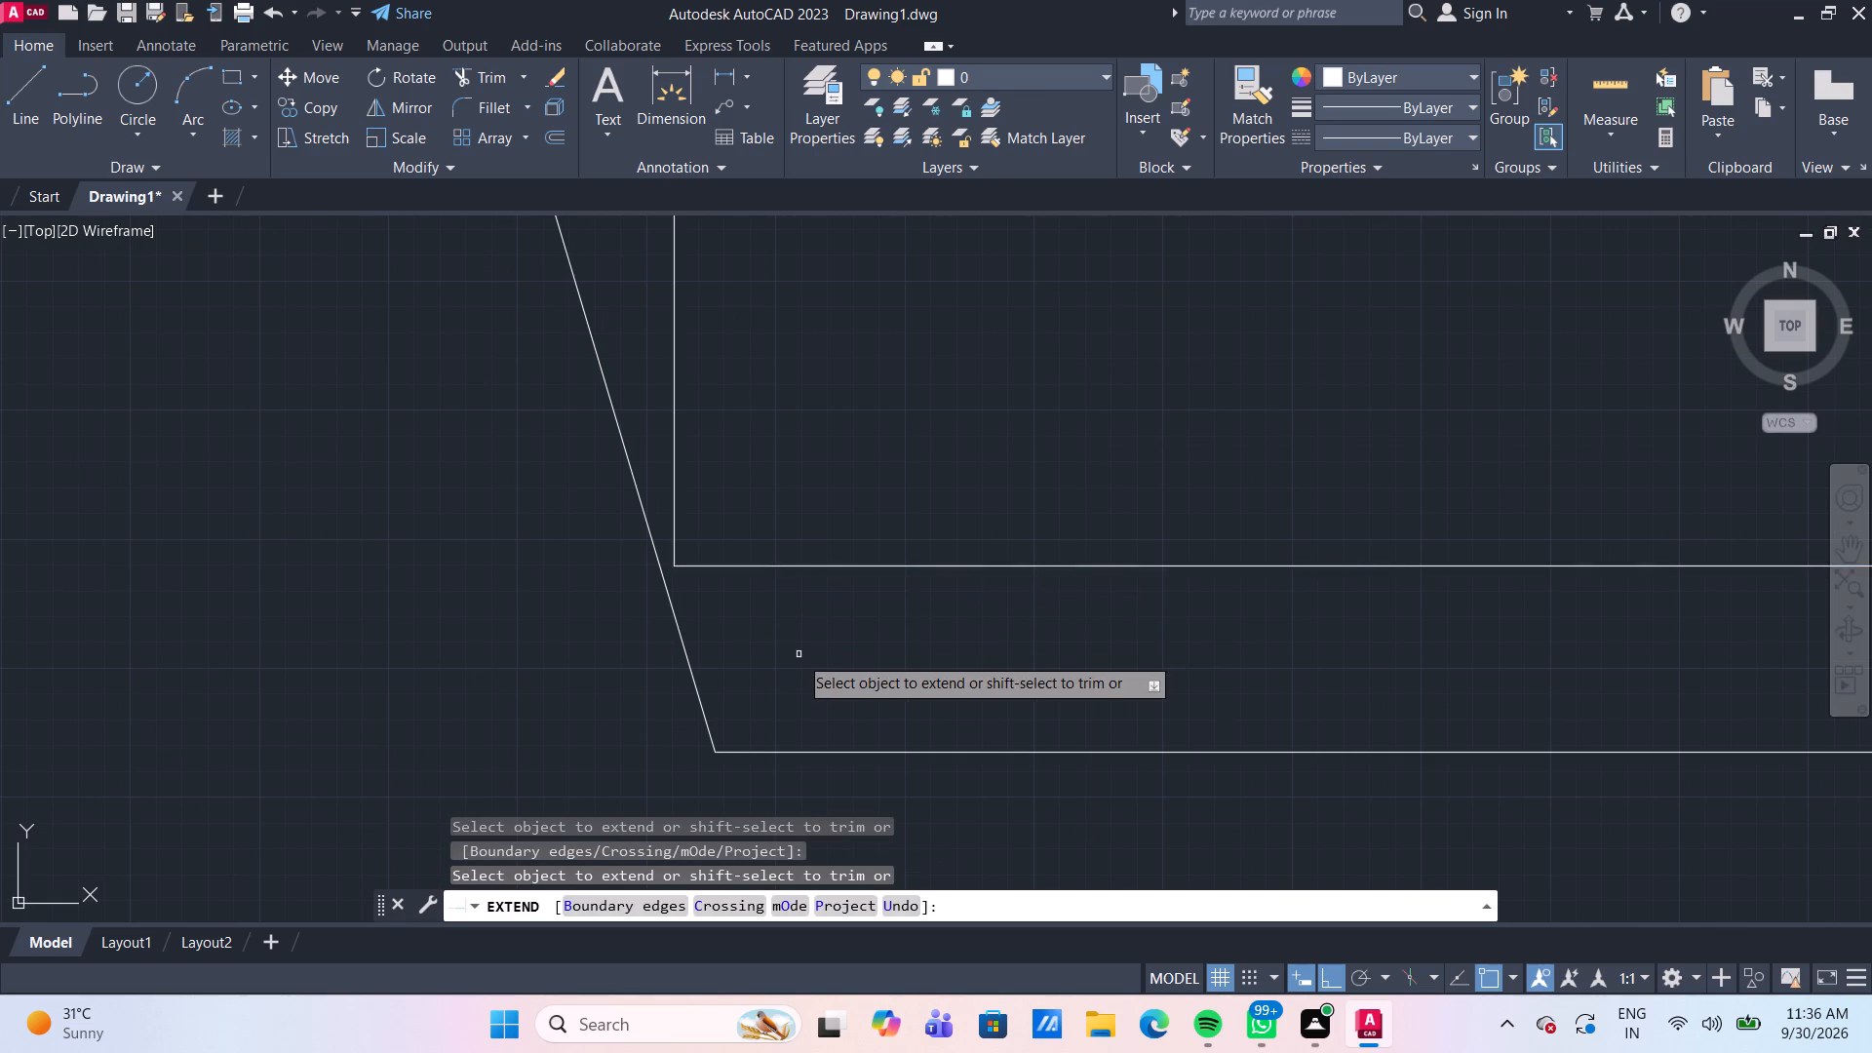
scroll(799, 655, "down", 3)
key("Escape")
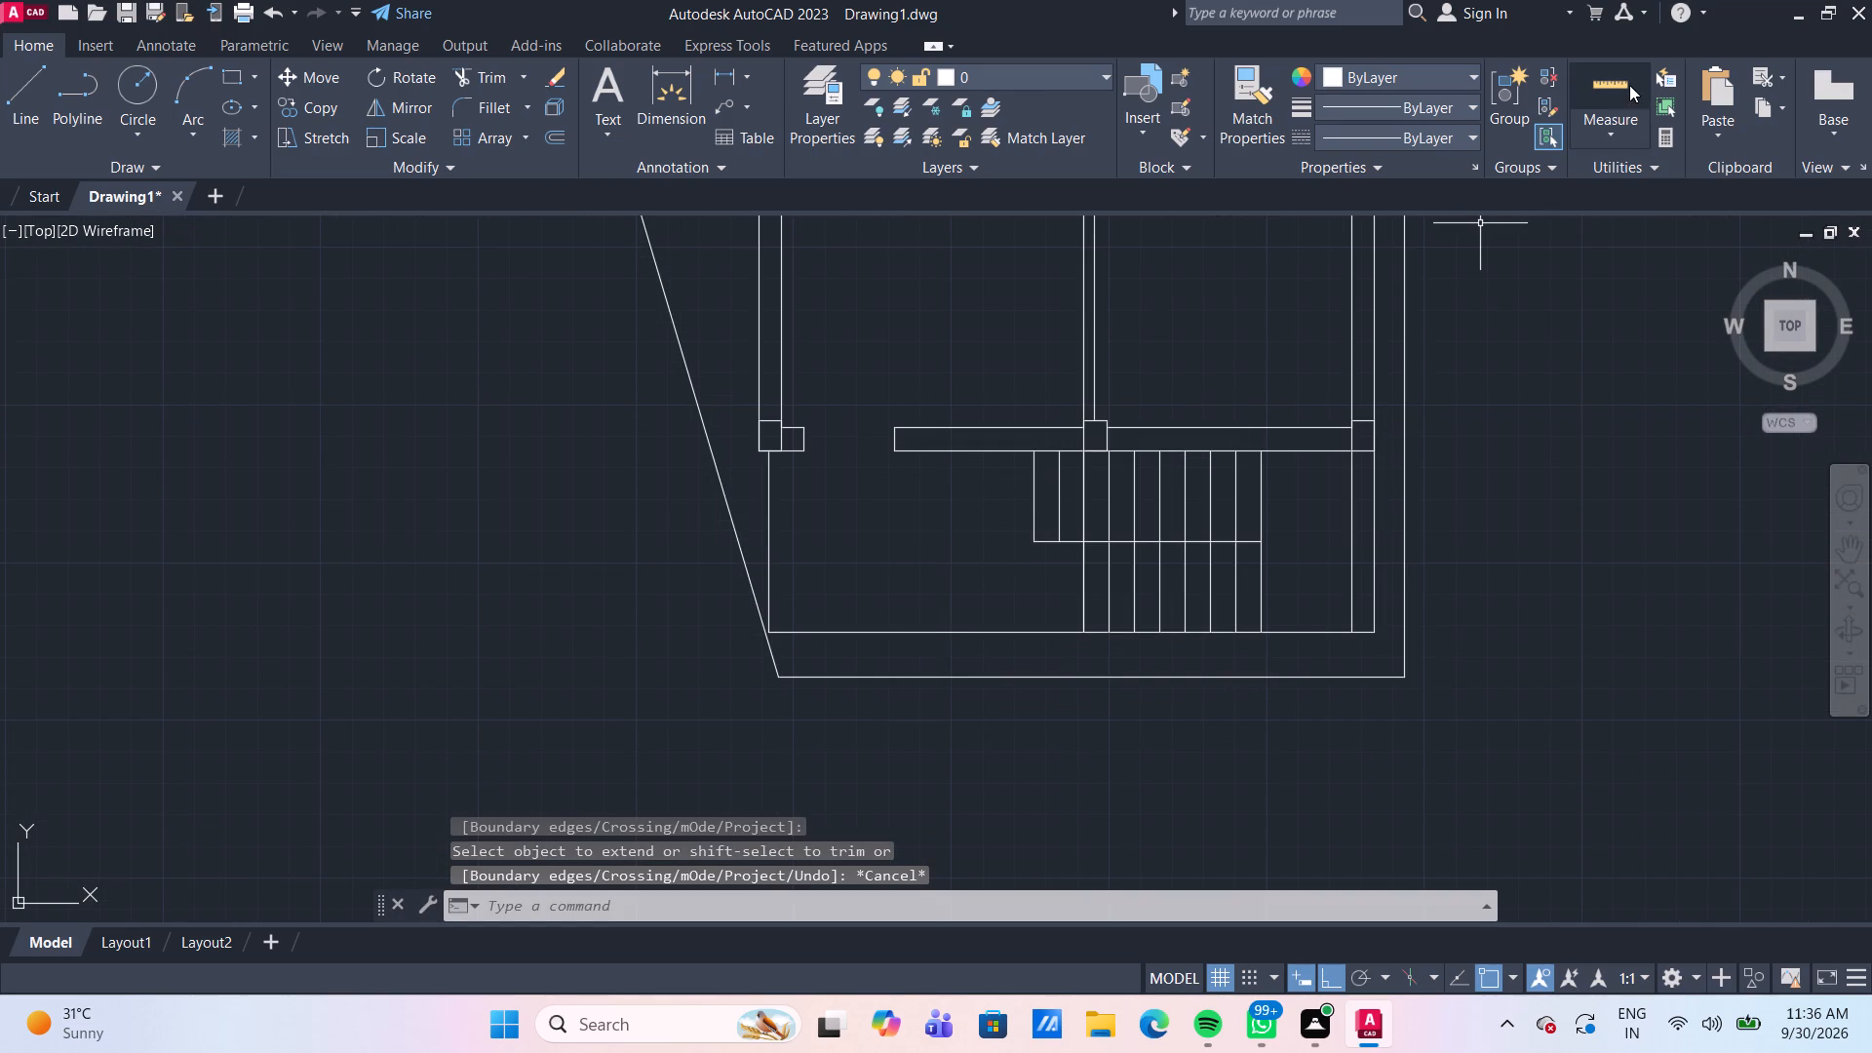
Measure the open space between the left line and the staircase with Quick Measure.
left_click(1629, 85)
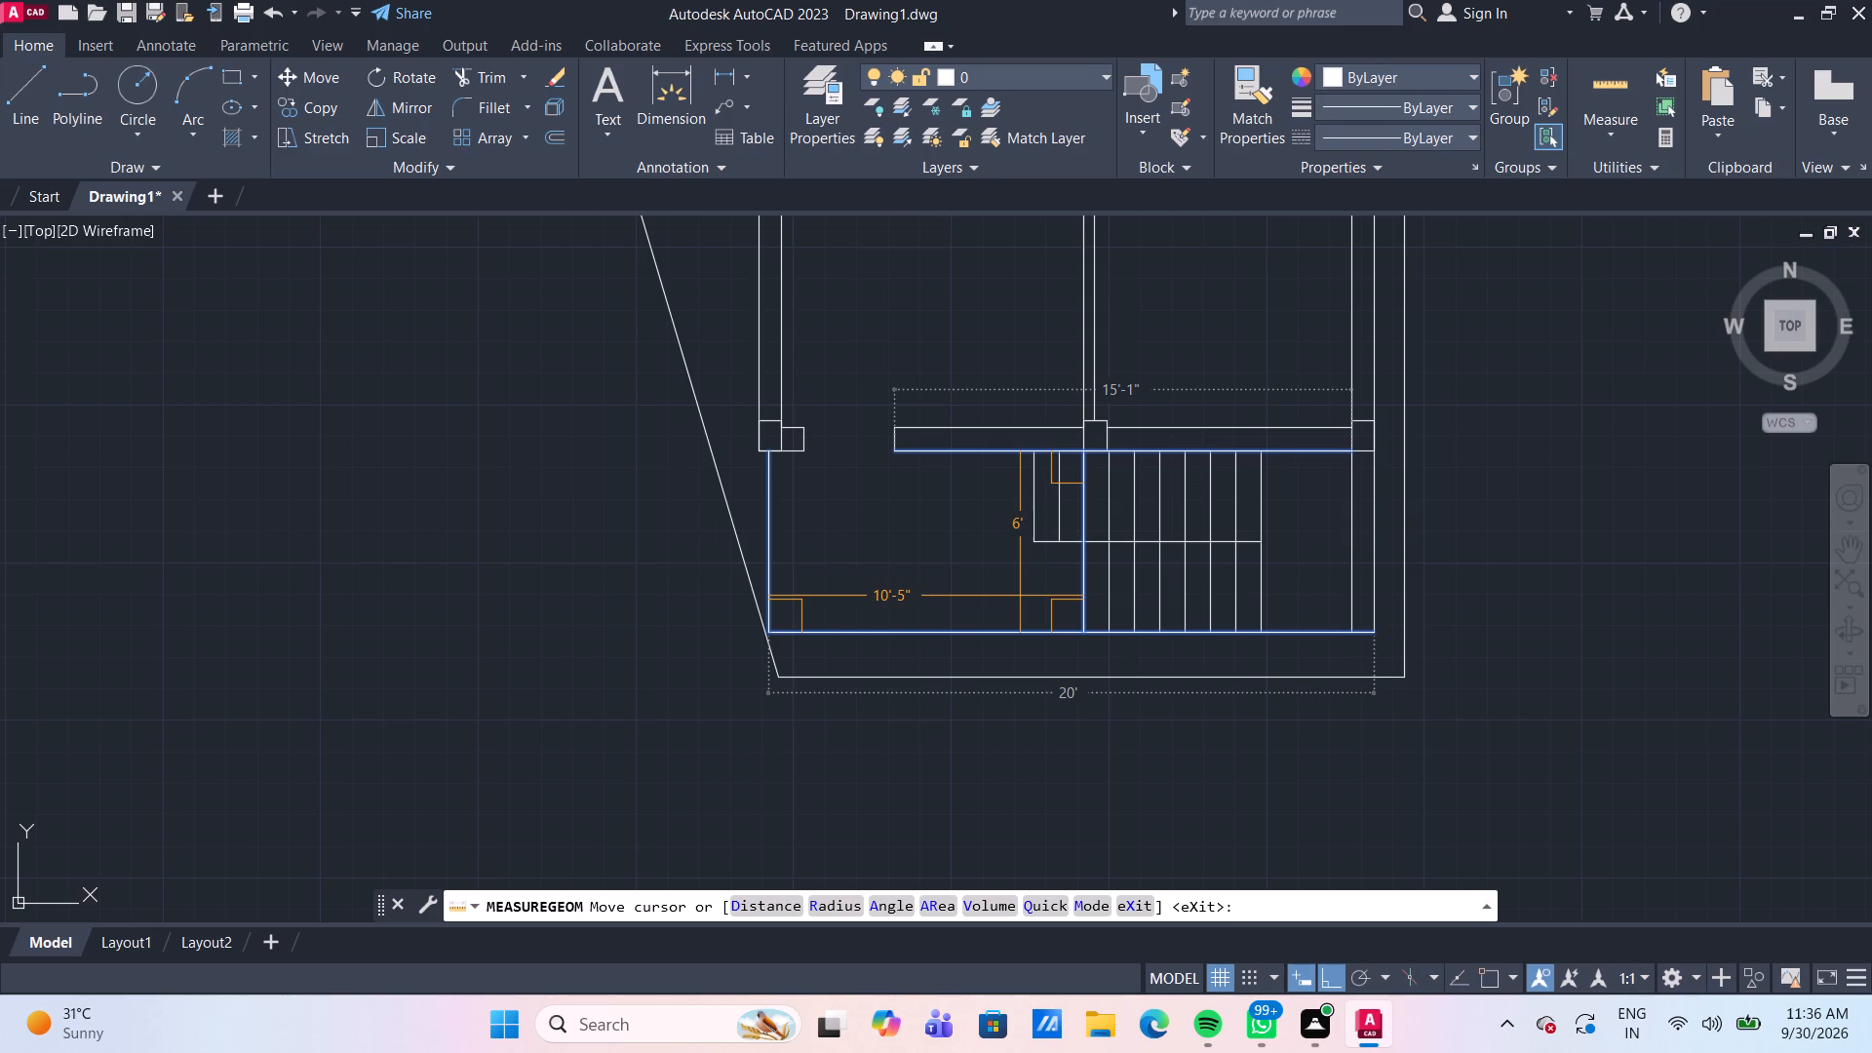
key("Escape")
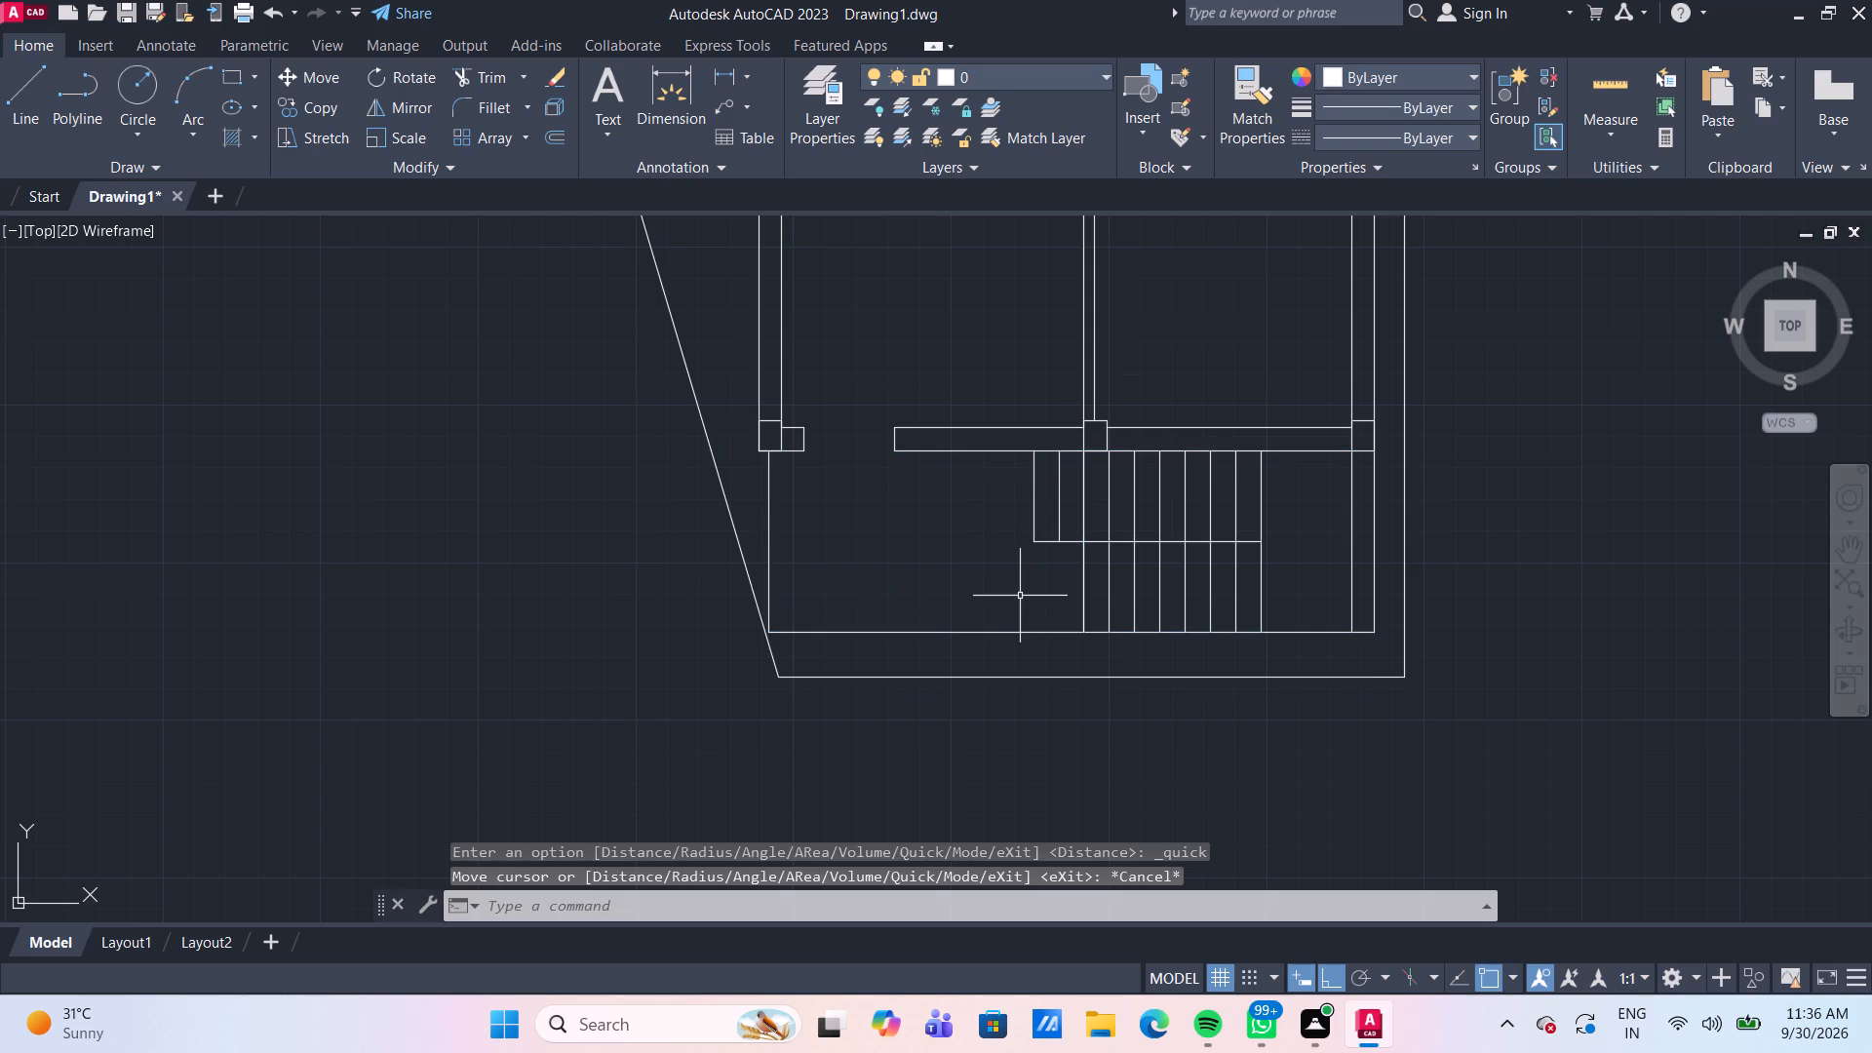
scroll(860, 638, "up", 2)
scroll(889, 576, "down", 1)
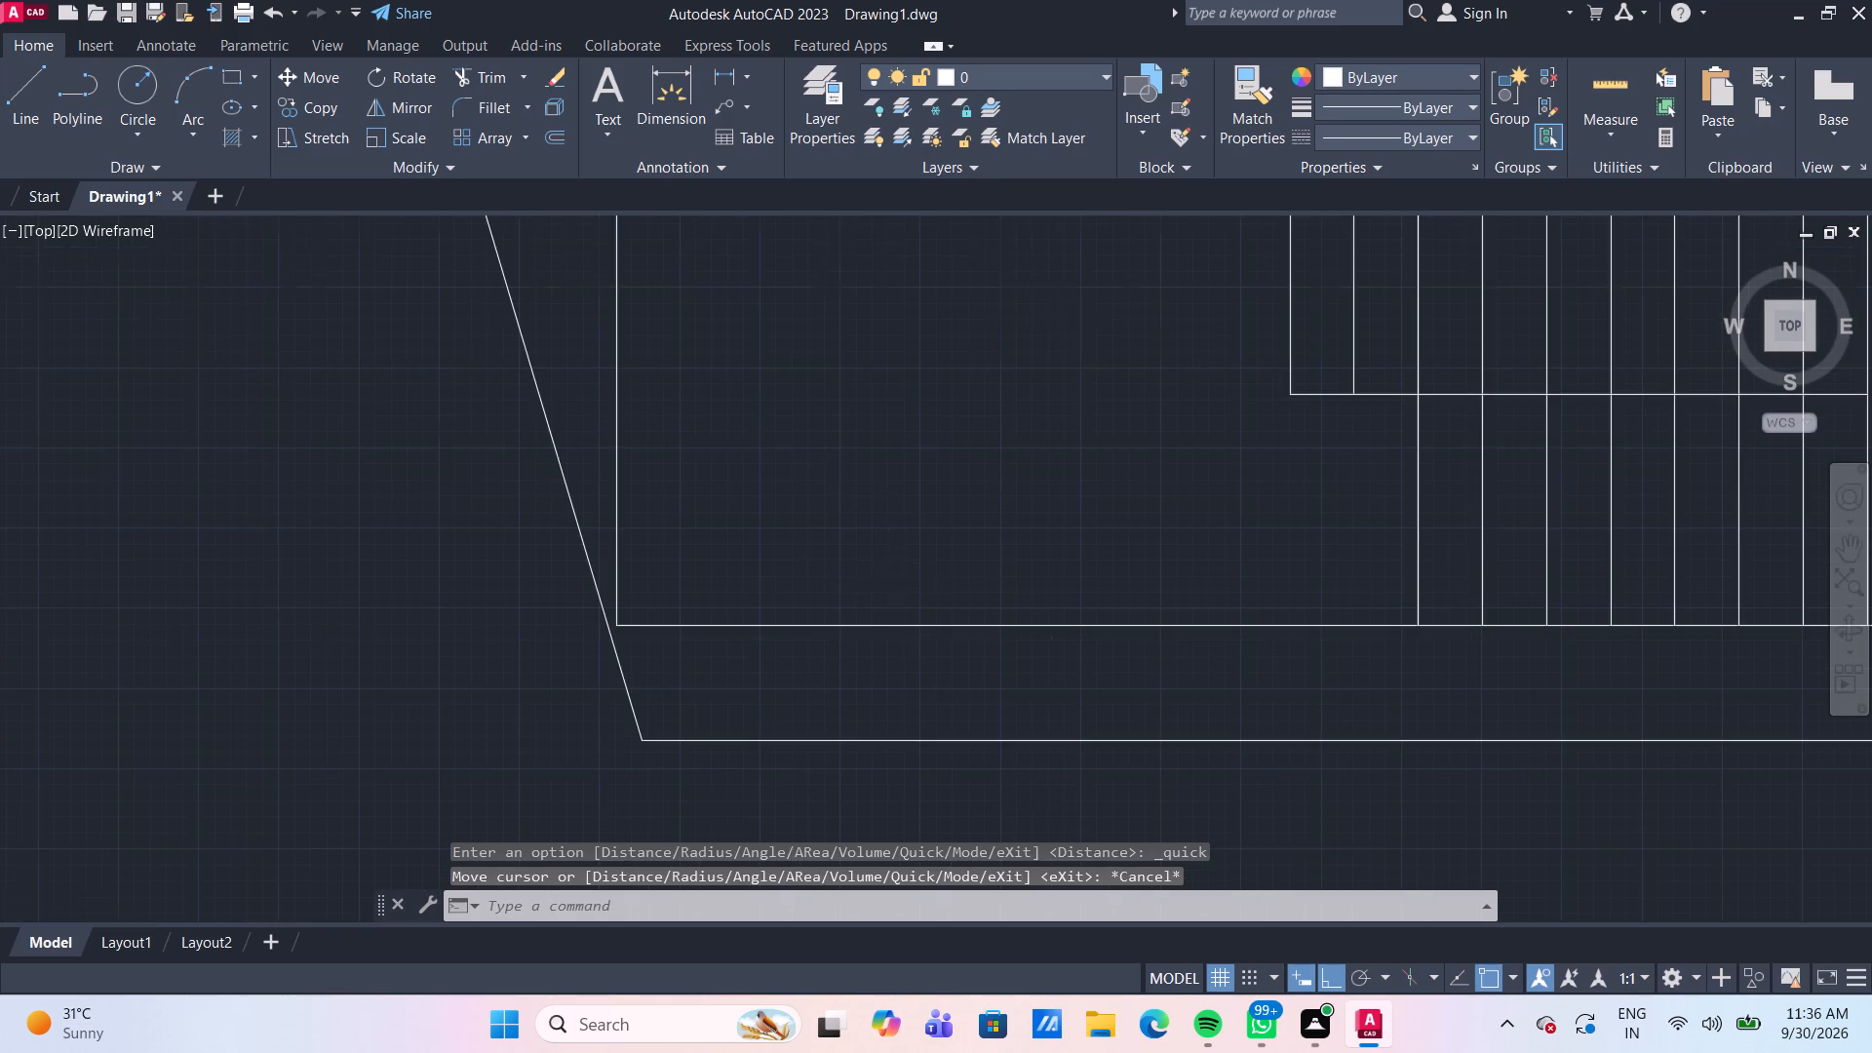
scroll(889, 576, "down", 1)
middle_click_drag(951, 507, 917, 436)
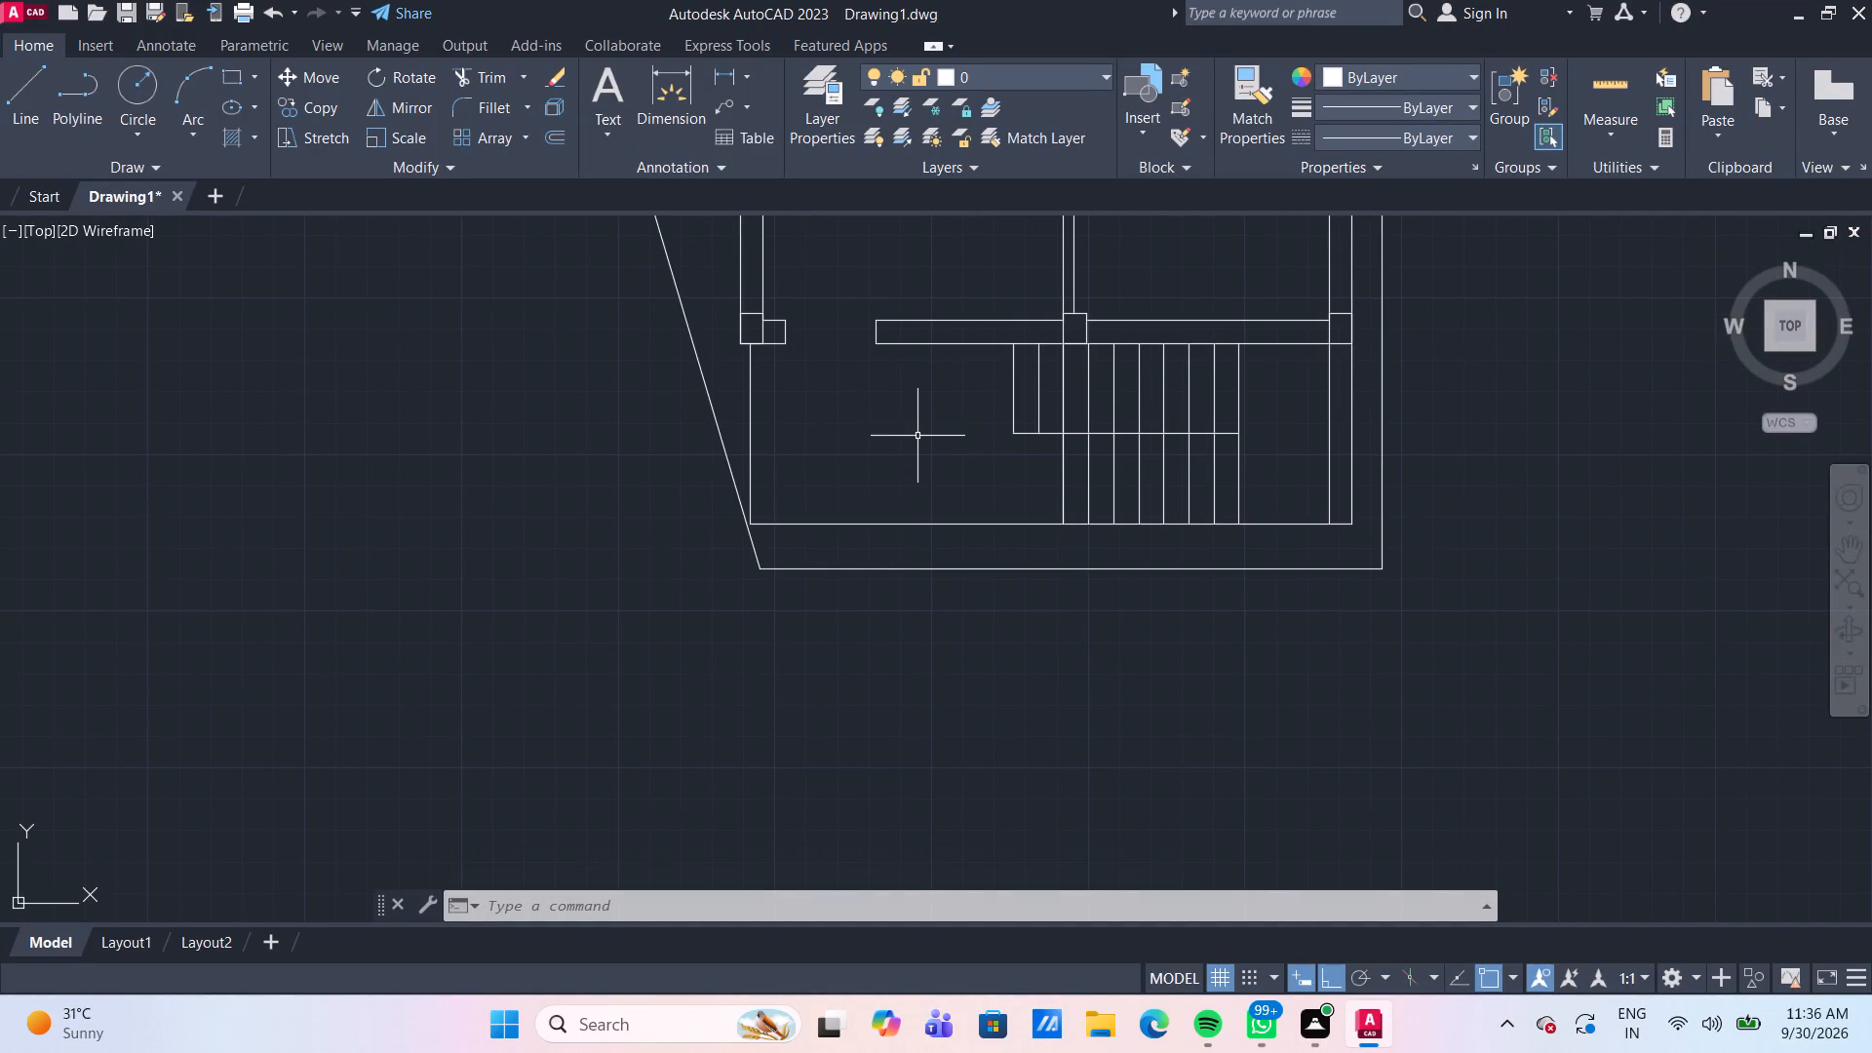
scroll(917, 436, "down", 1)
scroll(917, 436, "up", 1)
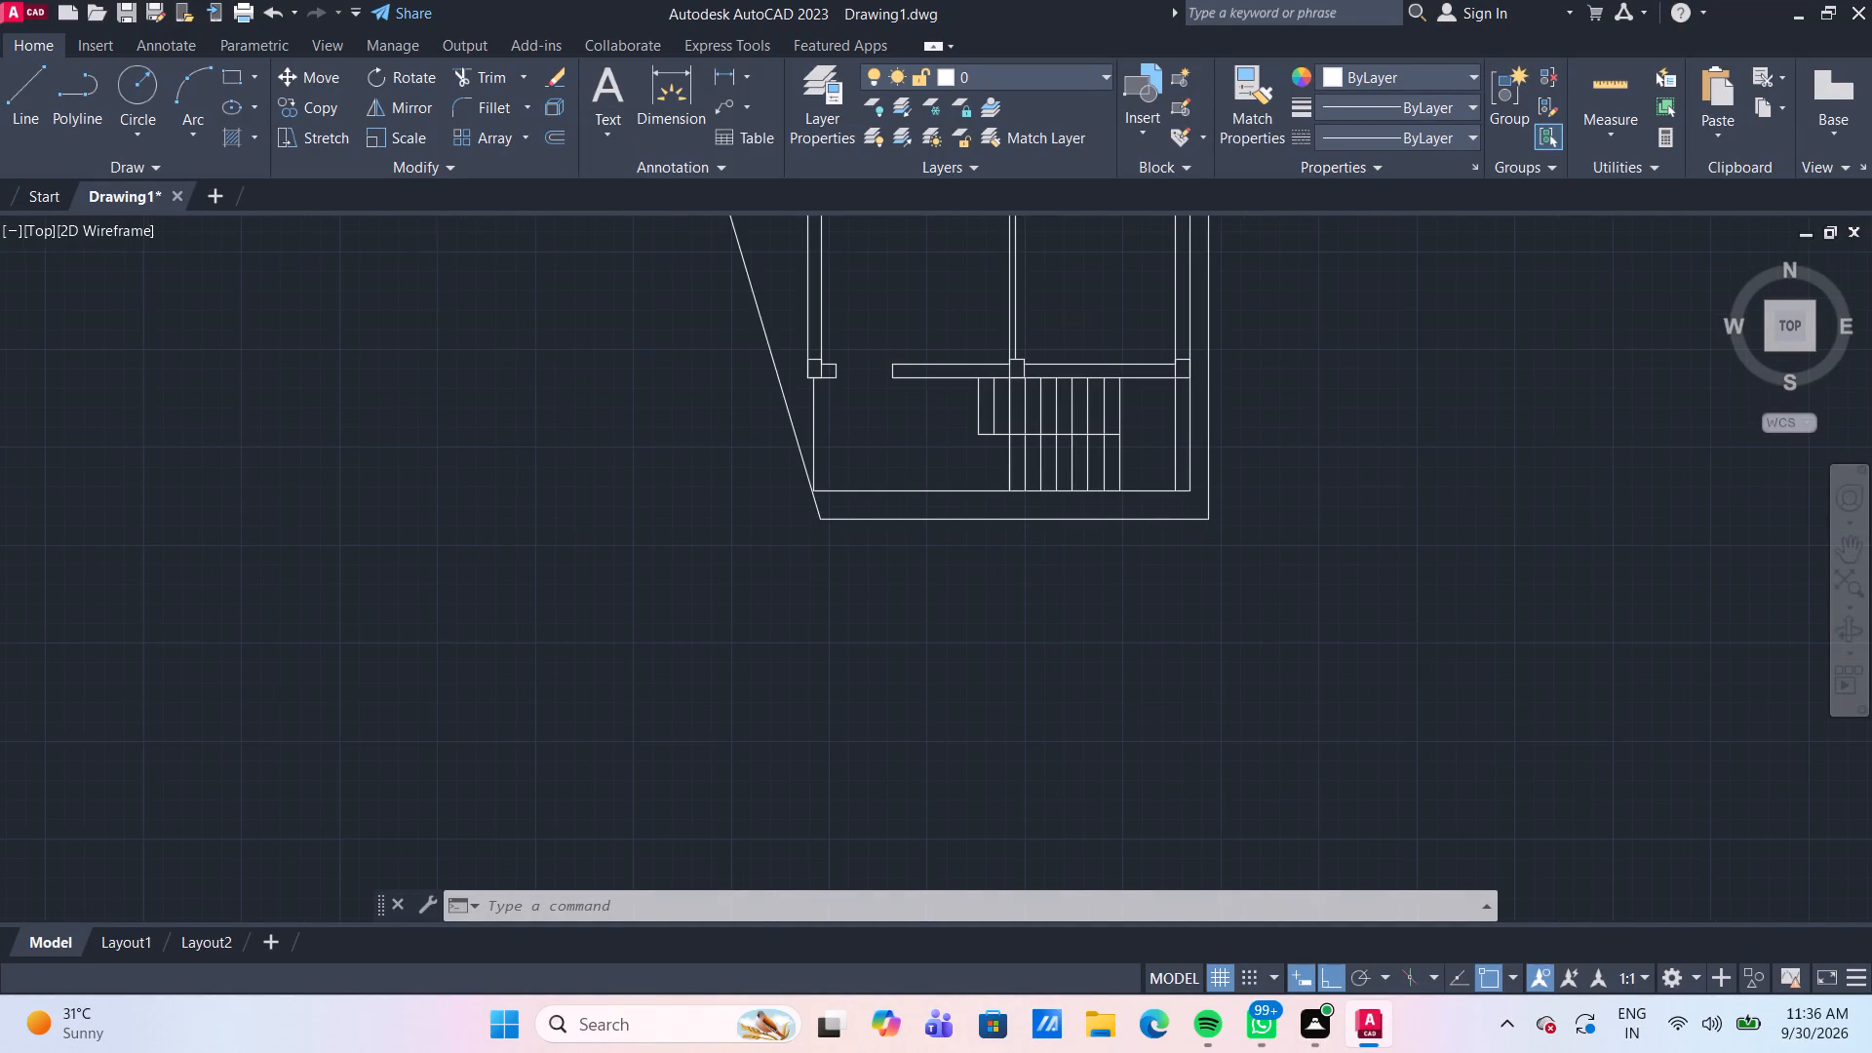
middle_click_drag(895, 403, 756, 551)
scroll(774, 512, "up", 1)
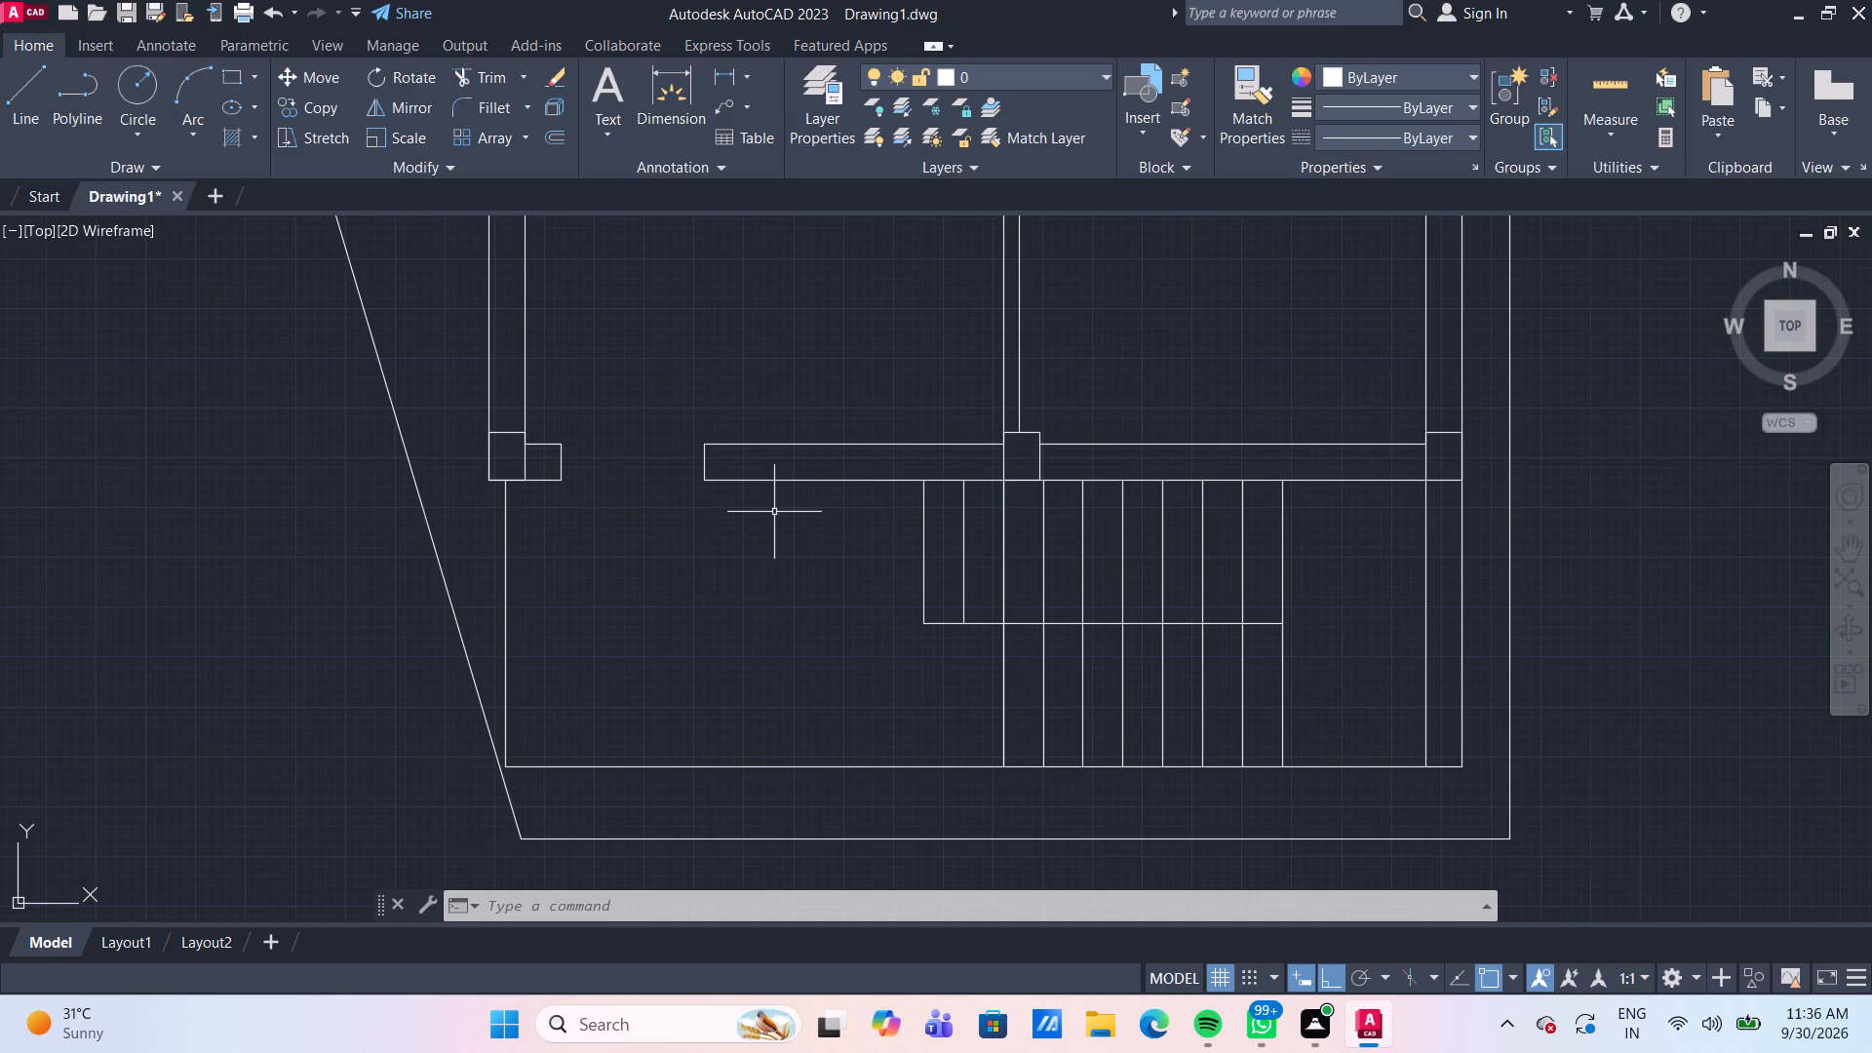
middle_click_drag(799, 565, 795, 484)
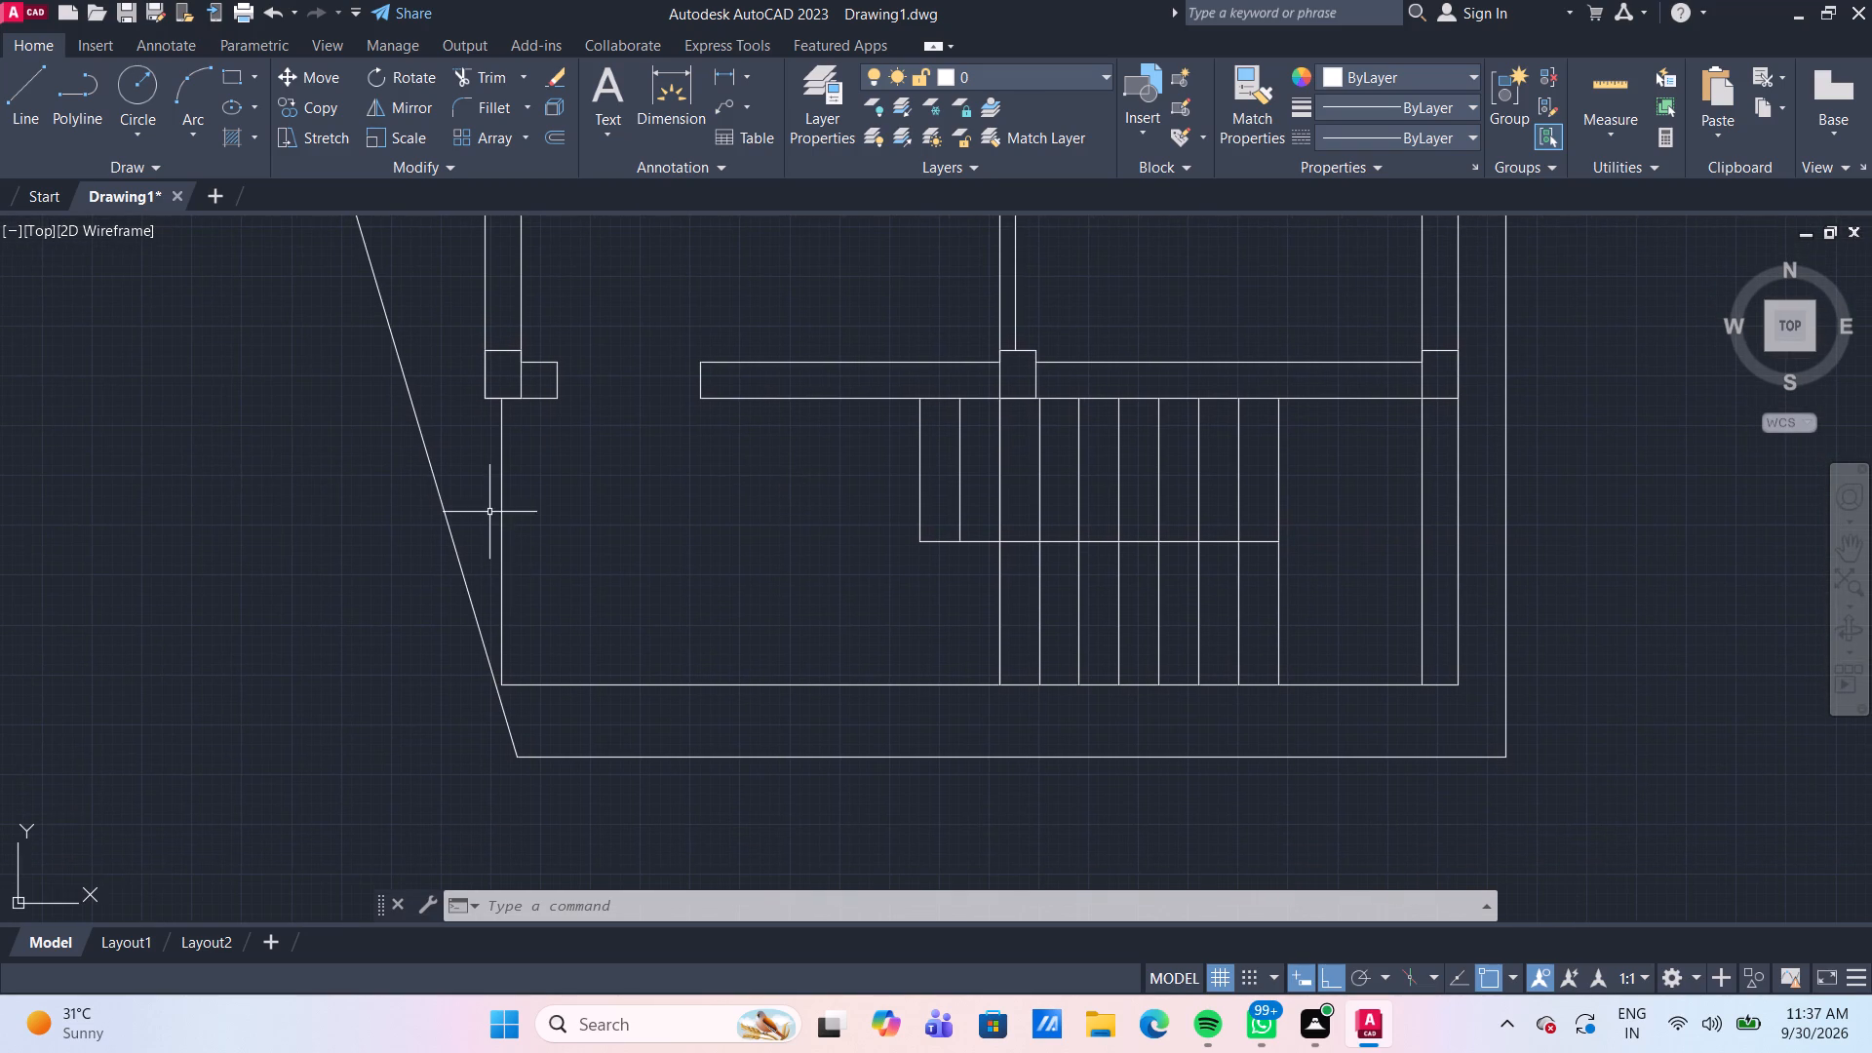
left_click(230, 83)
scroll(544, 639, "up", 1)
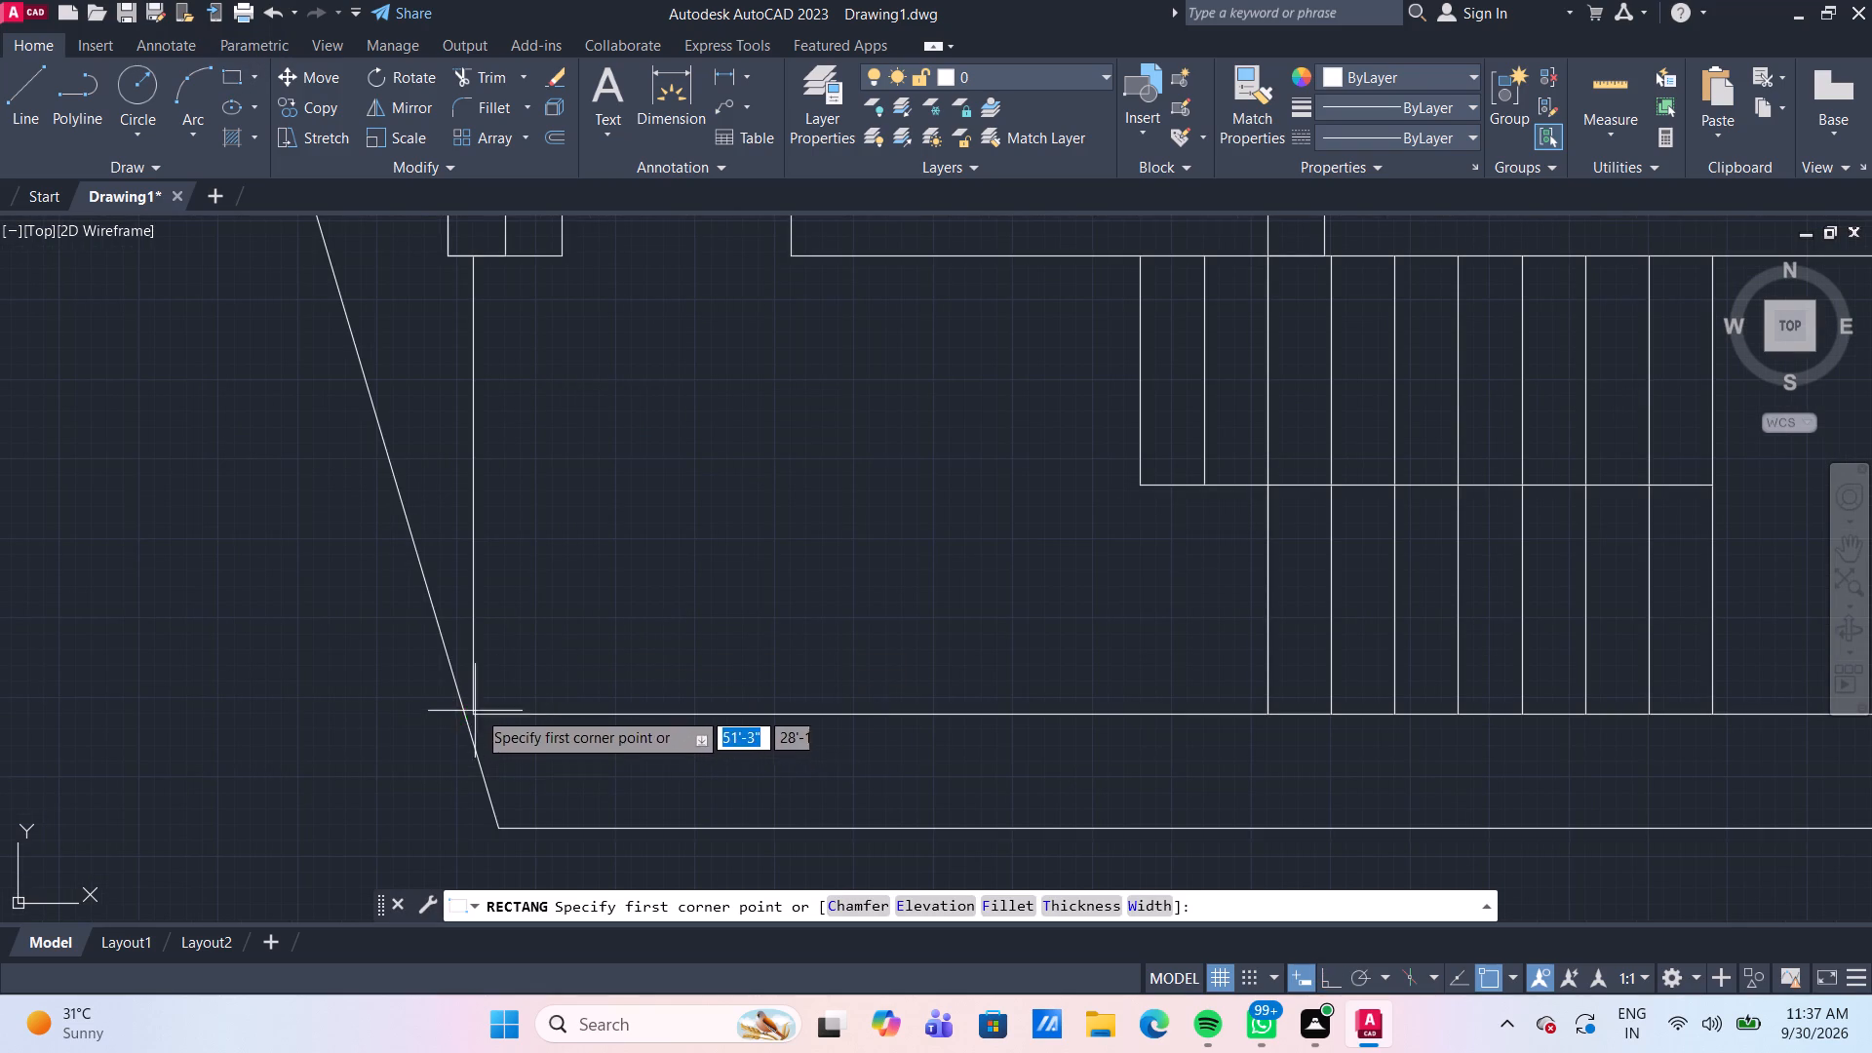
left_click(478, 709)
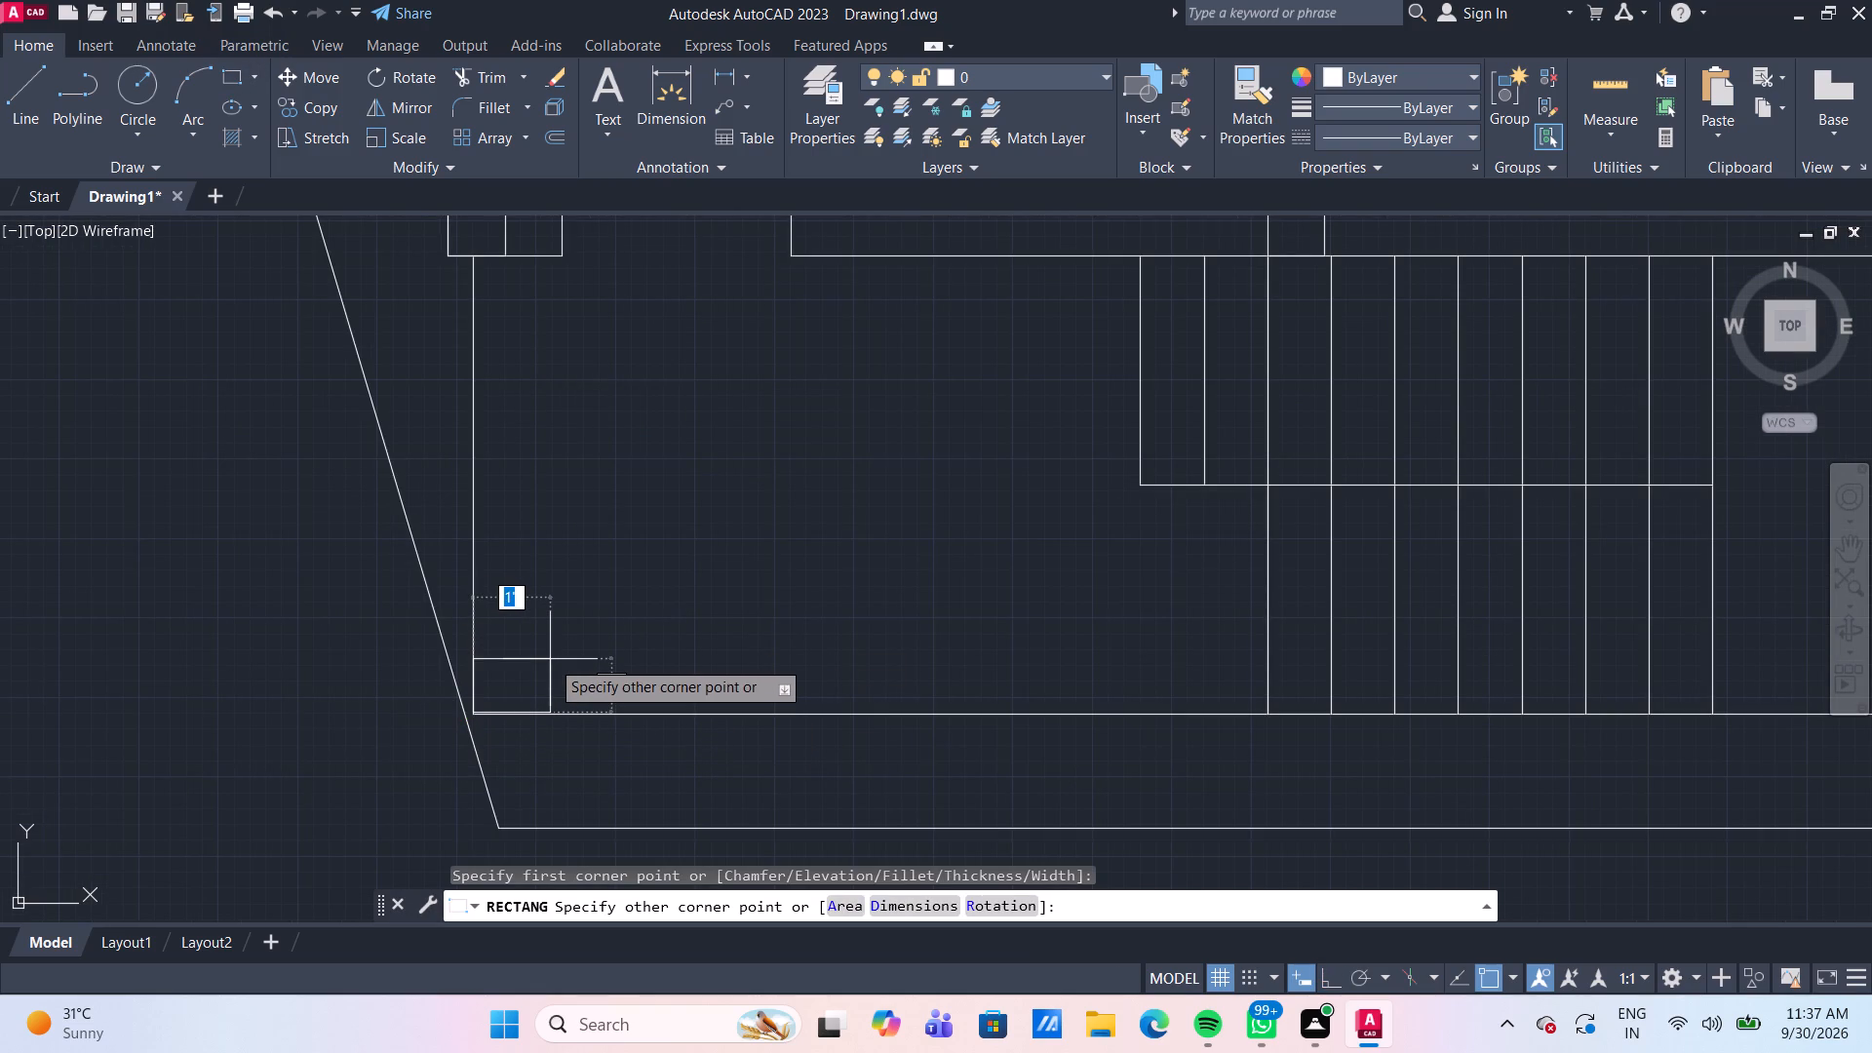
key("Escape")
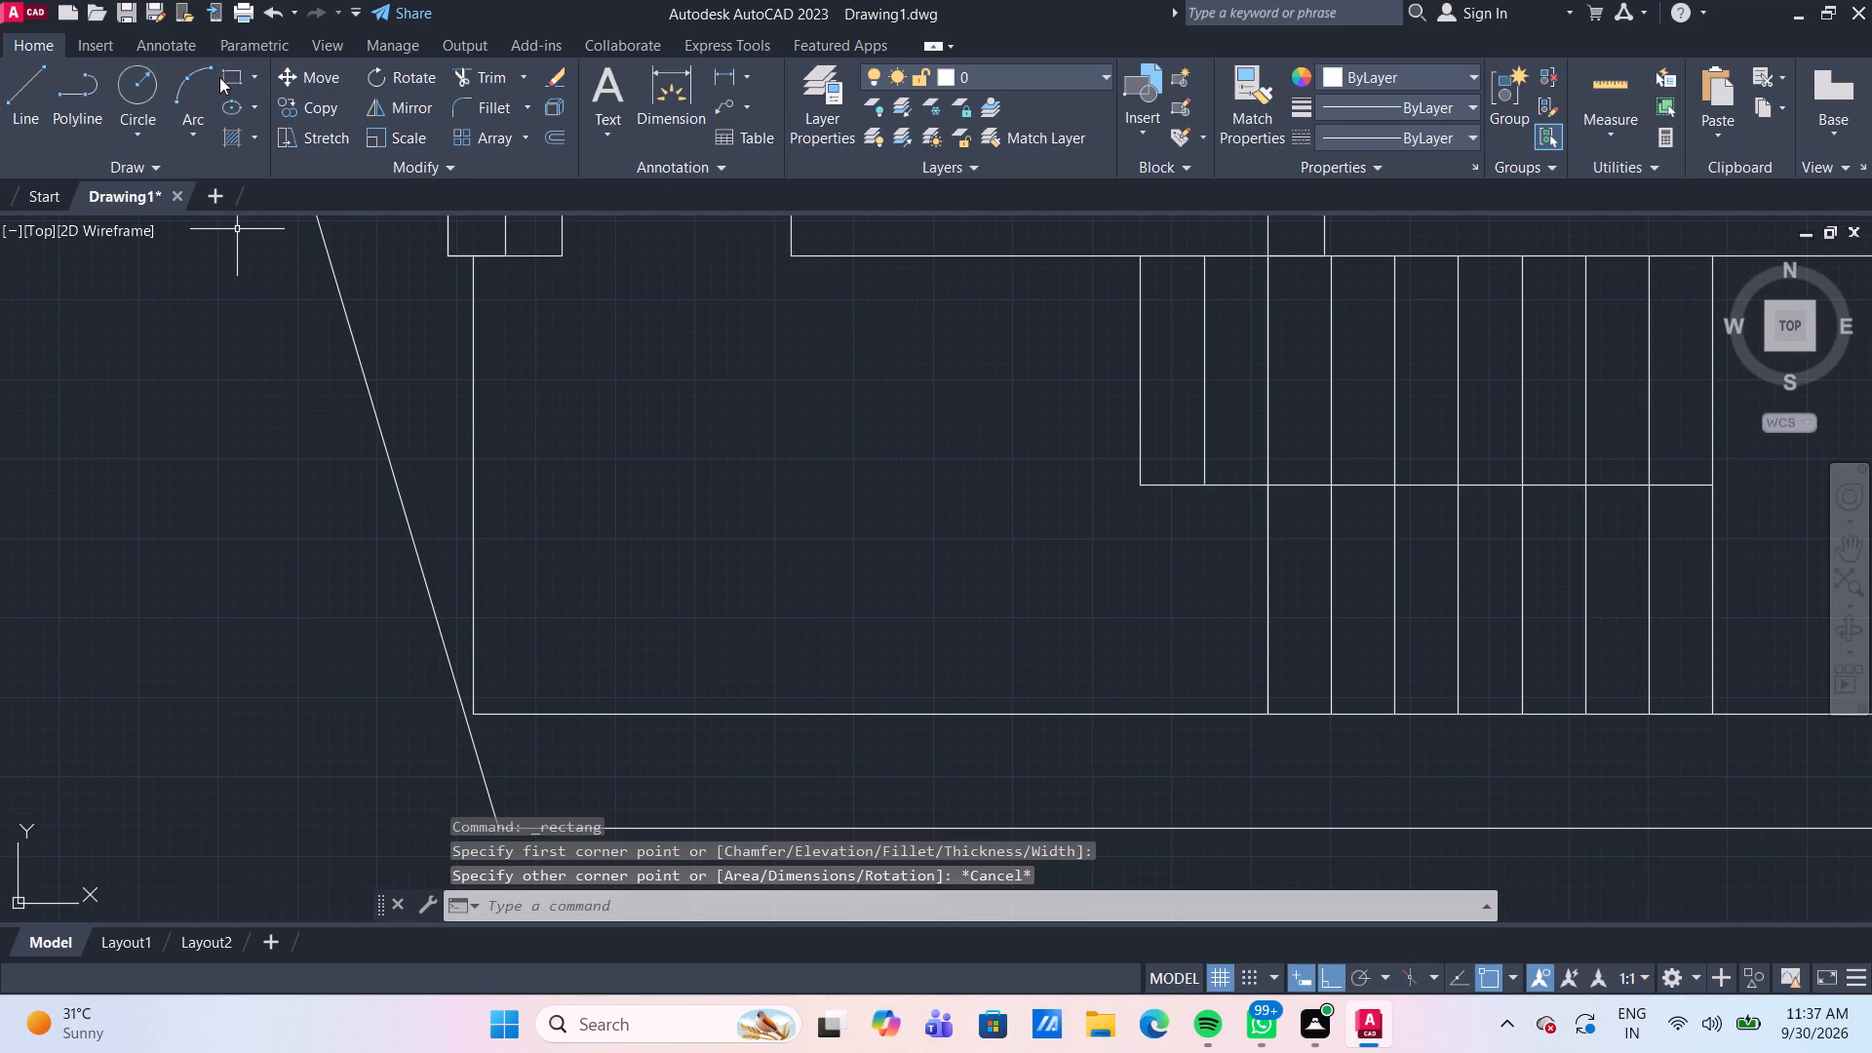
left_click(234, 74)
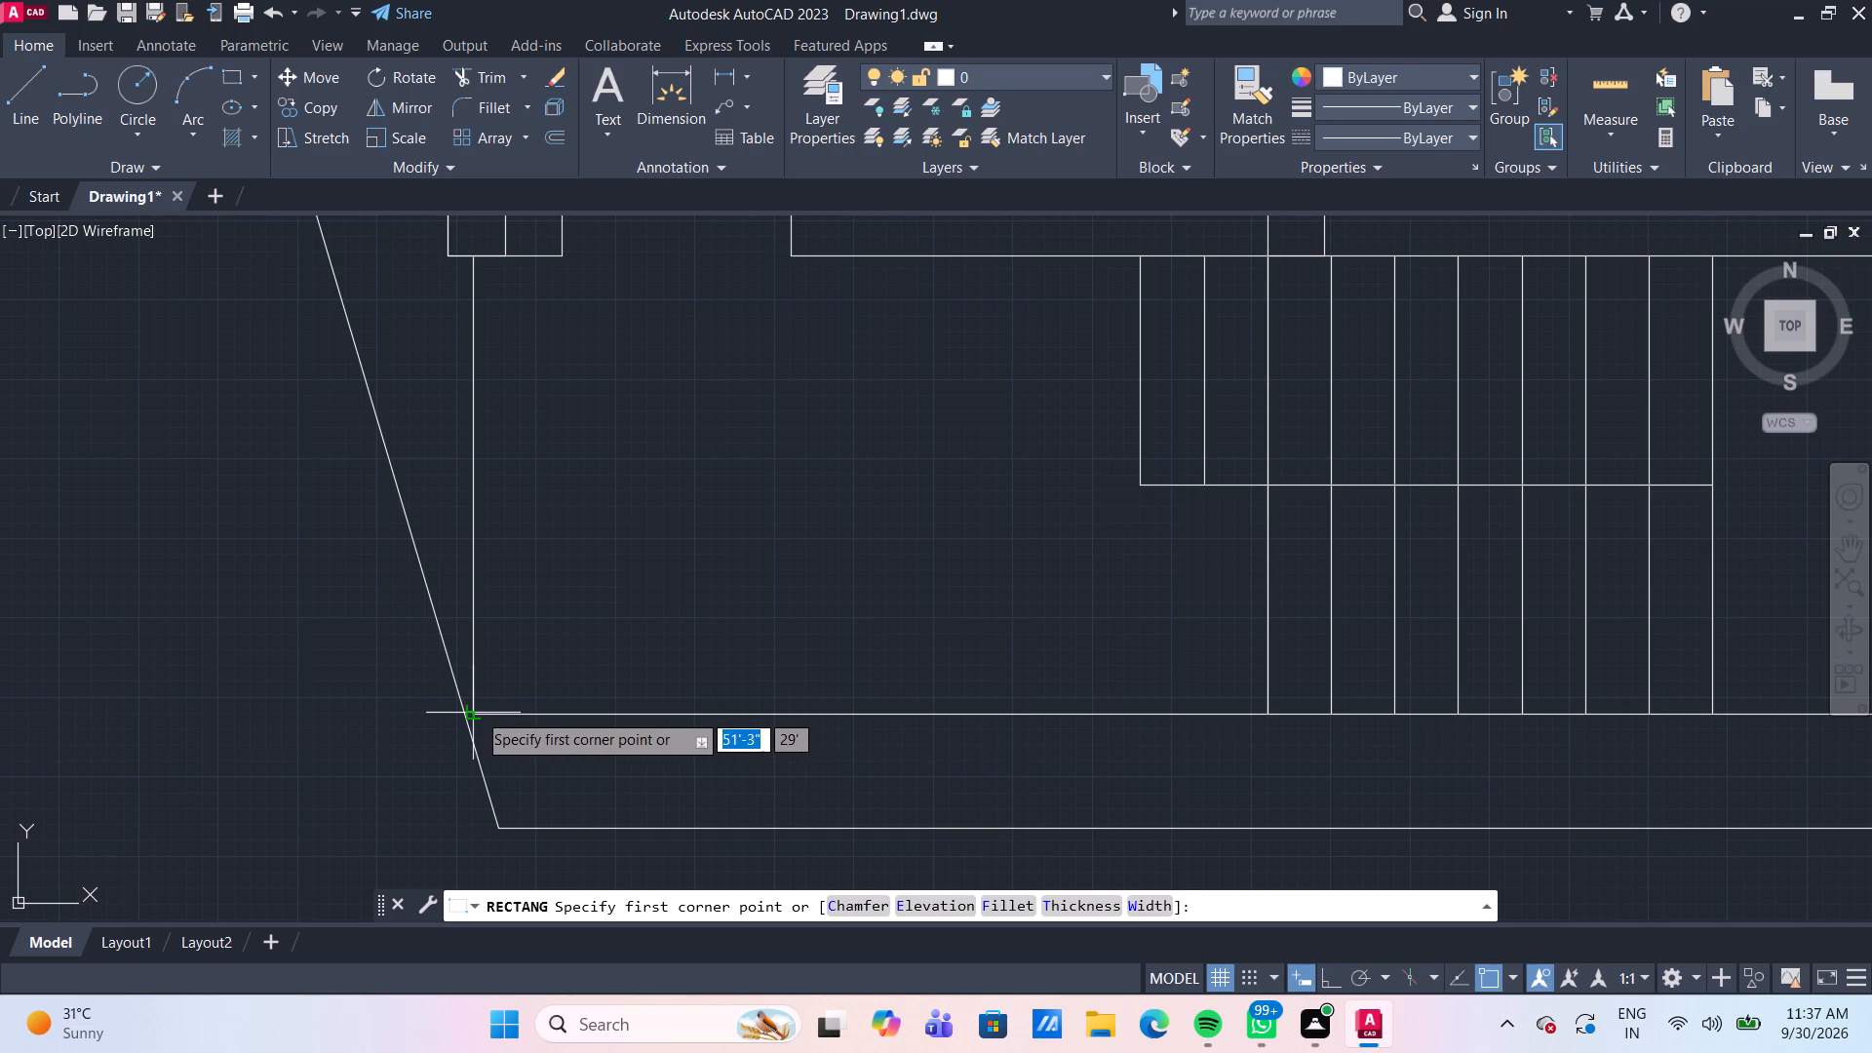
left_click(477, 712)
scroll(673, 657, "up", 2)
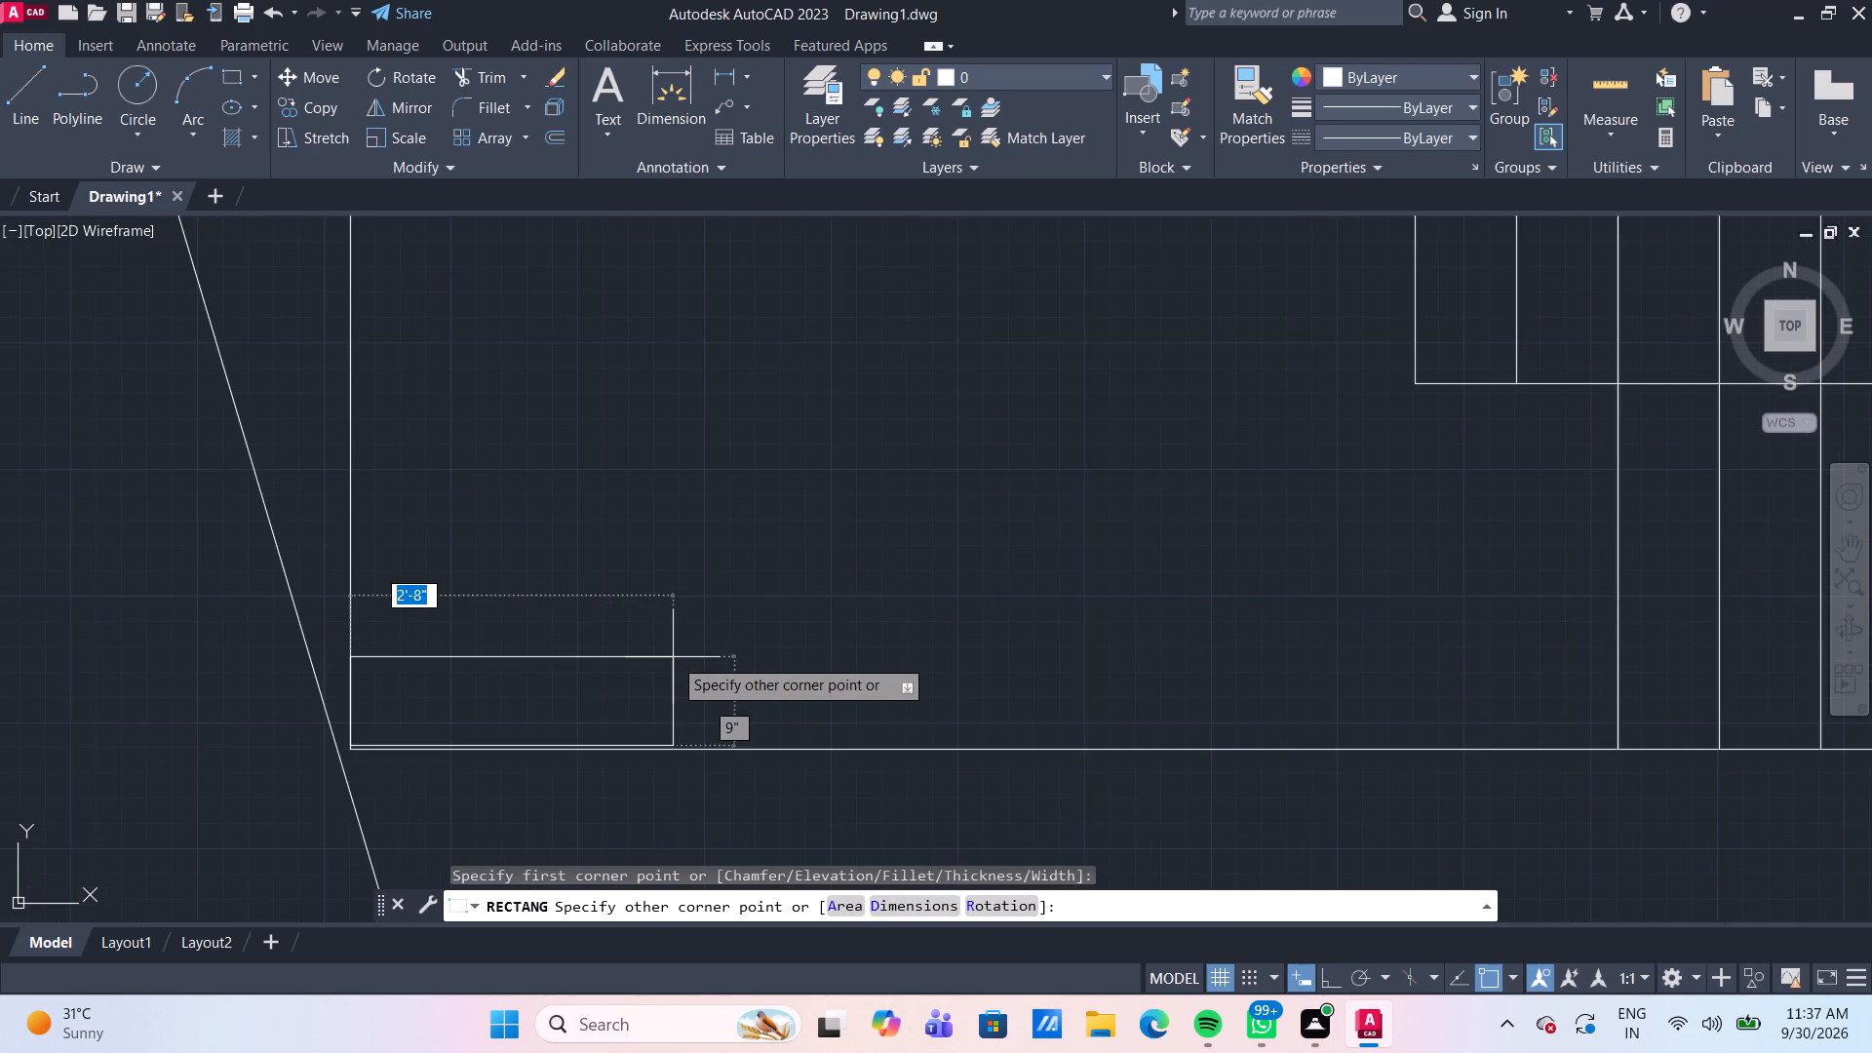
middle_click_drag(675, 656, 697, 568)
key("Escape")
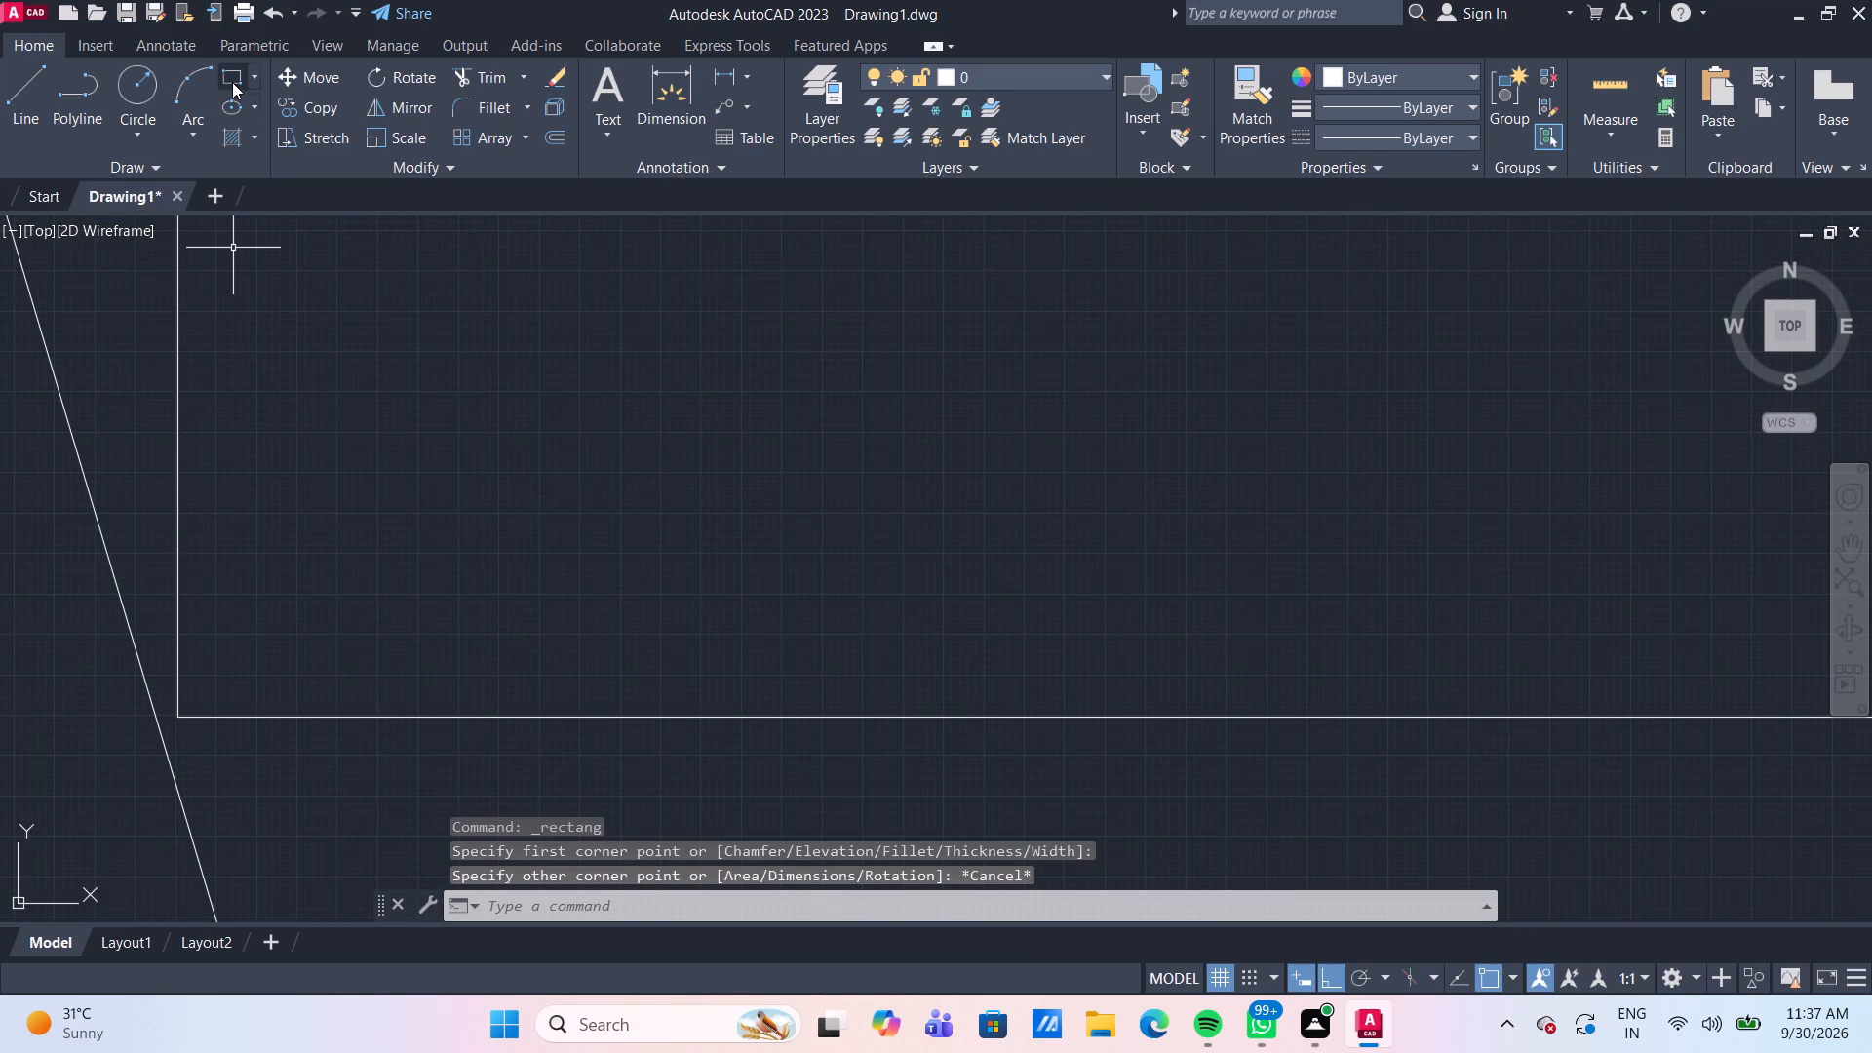
Draw a 10" by 9" rectangle inside the staircase area's bottom-left corner, starting at the corner point.
left_click(232, 78)
scroll(188, 768, "up", 3)
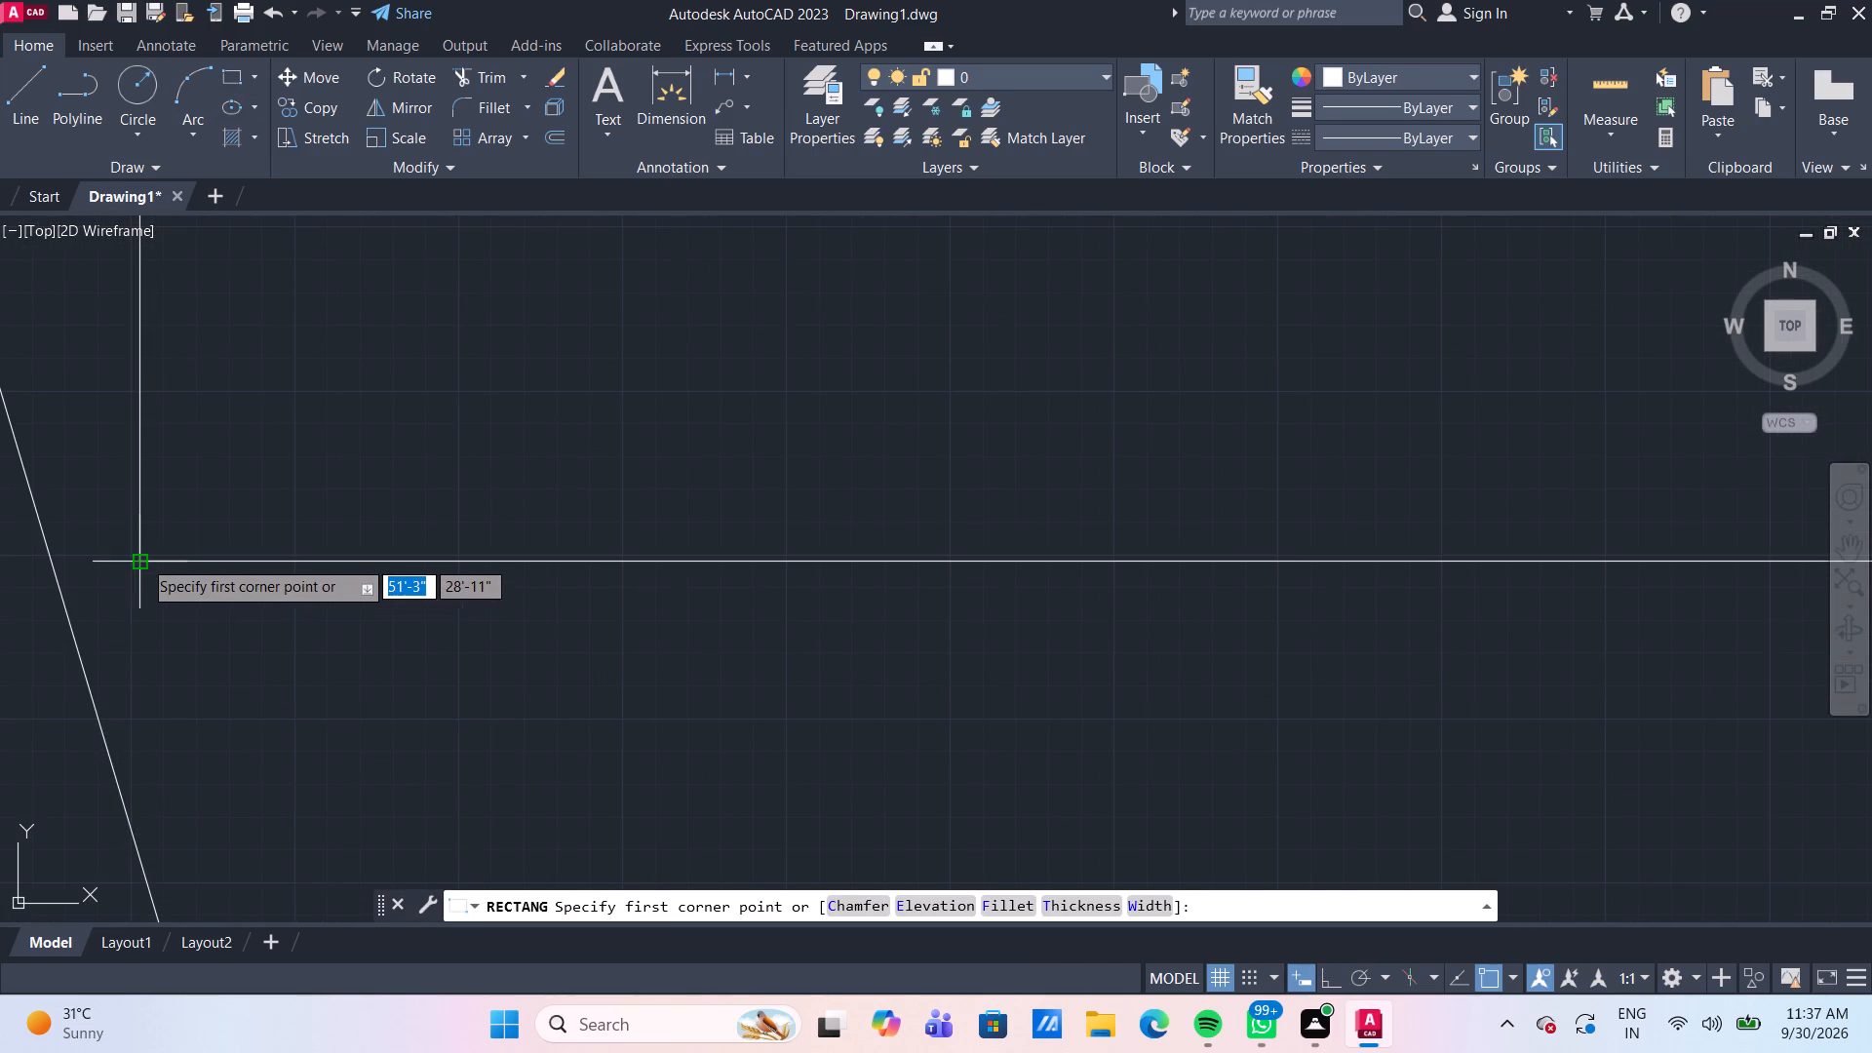
left_click(142, 559)
scroll(242, 436, "down", 3)
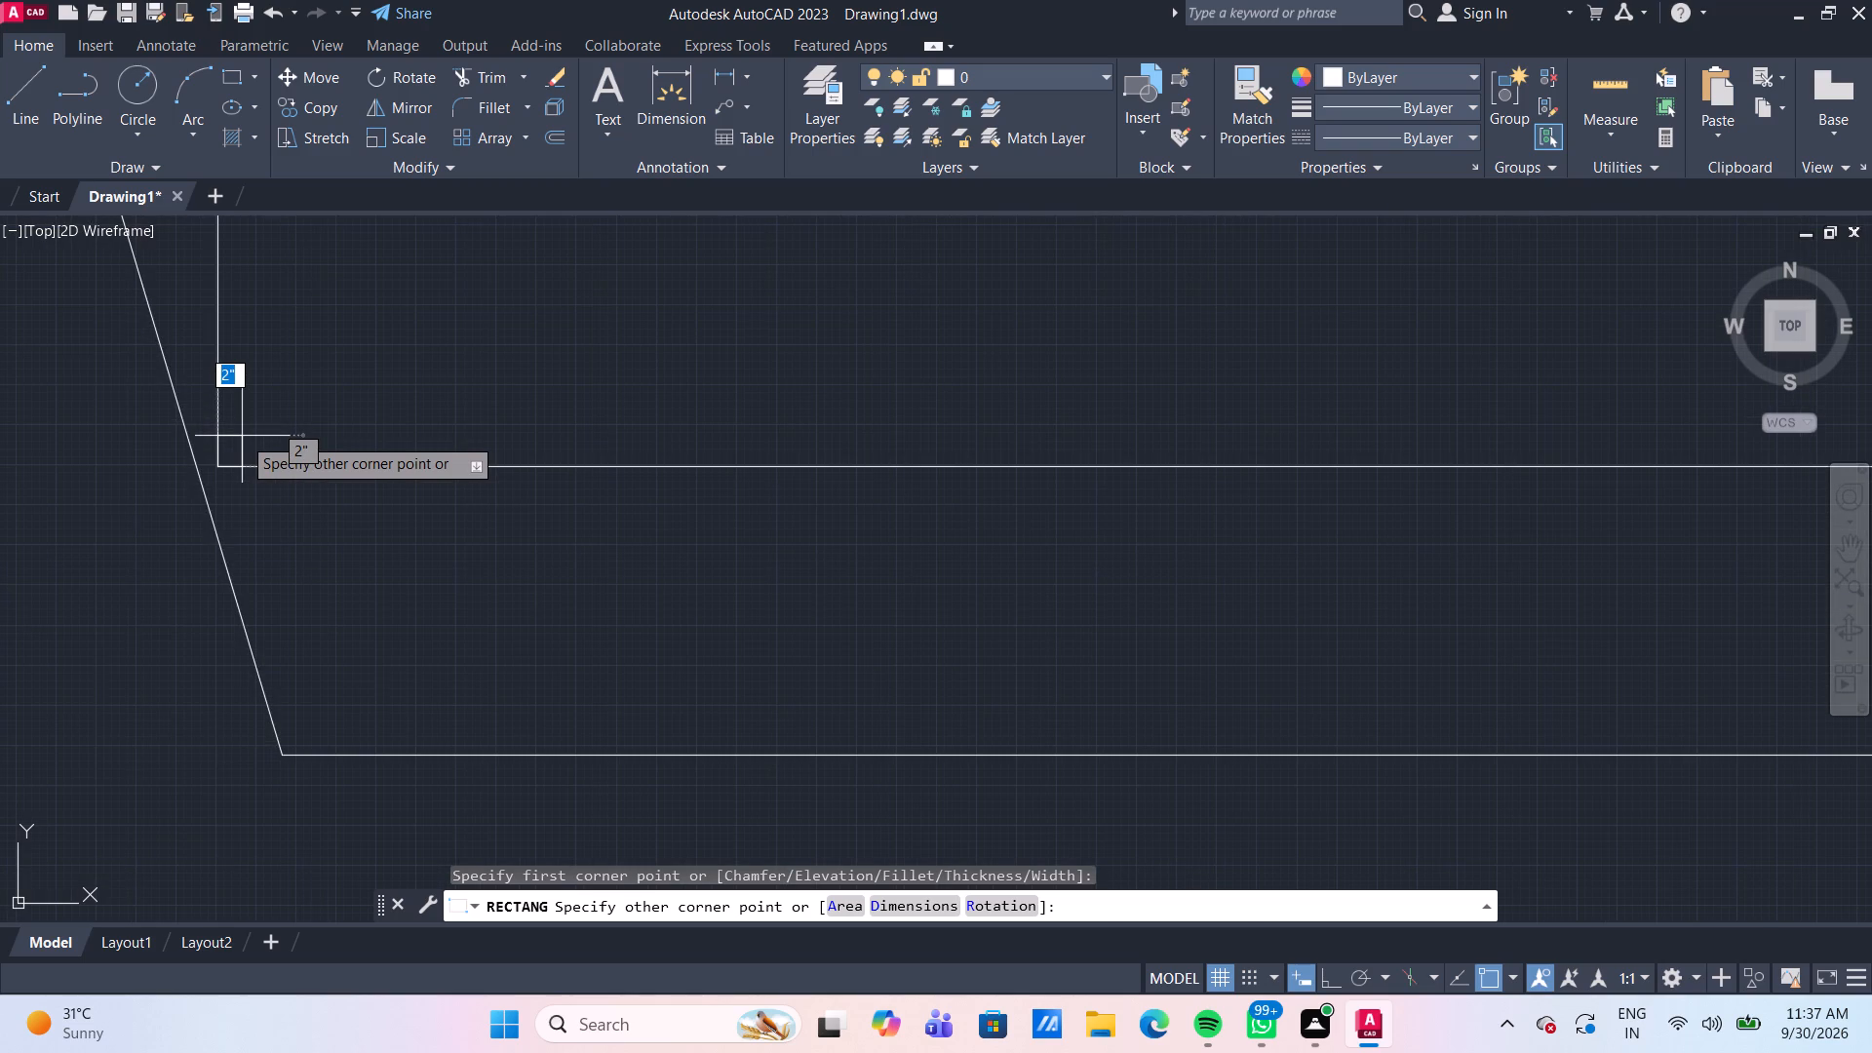
scroll(243, 435, "up", 1)
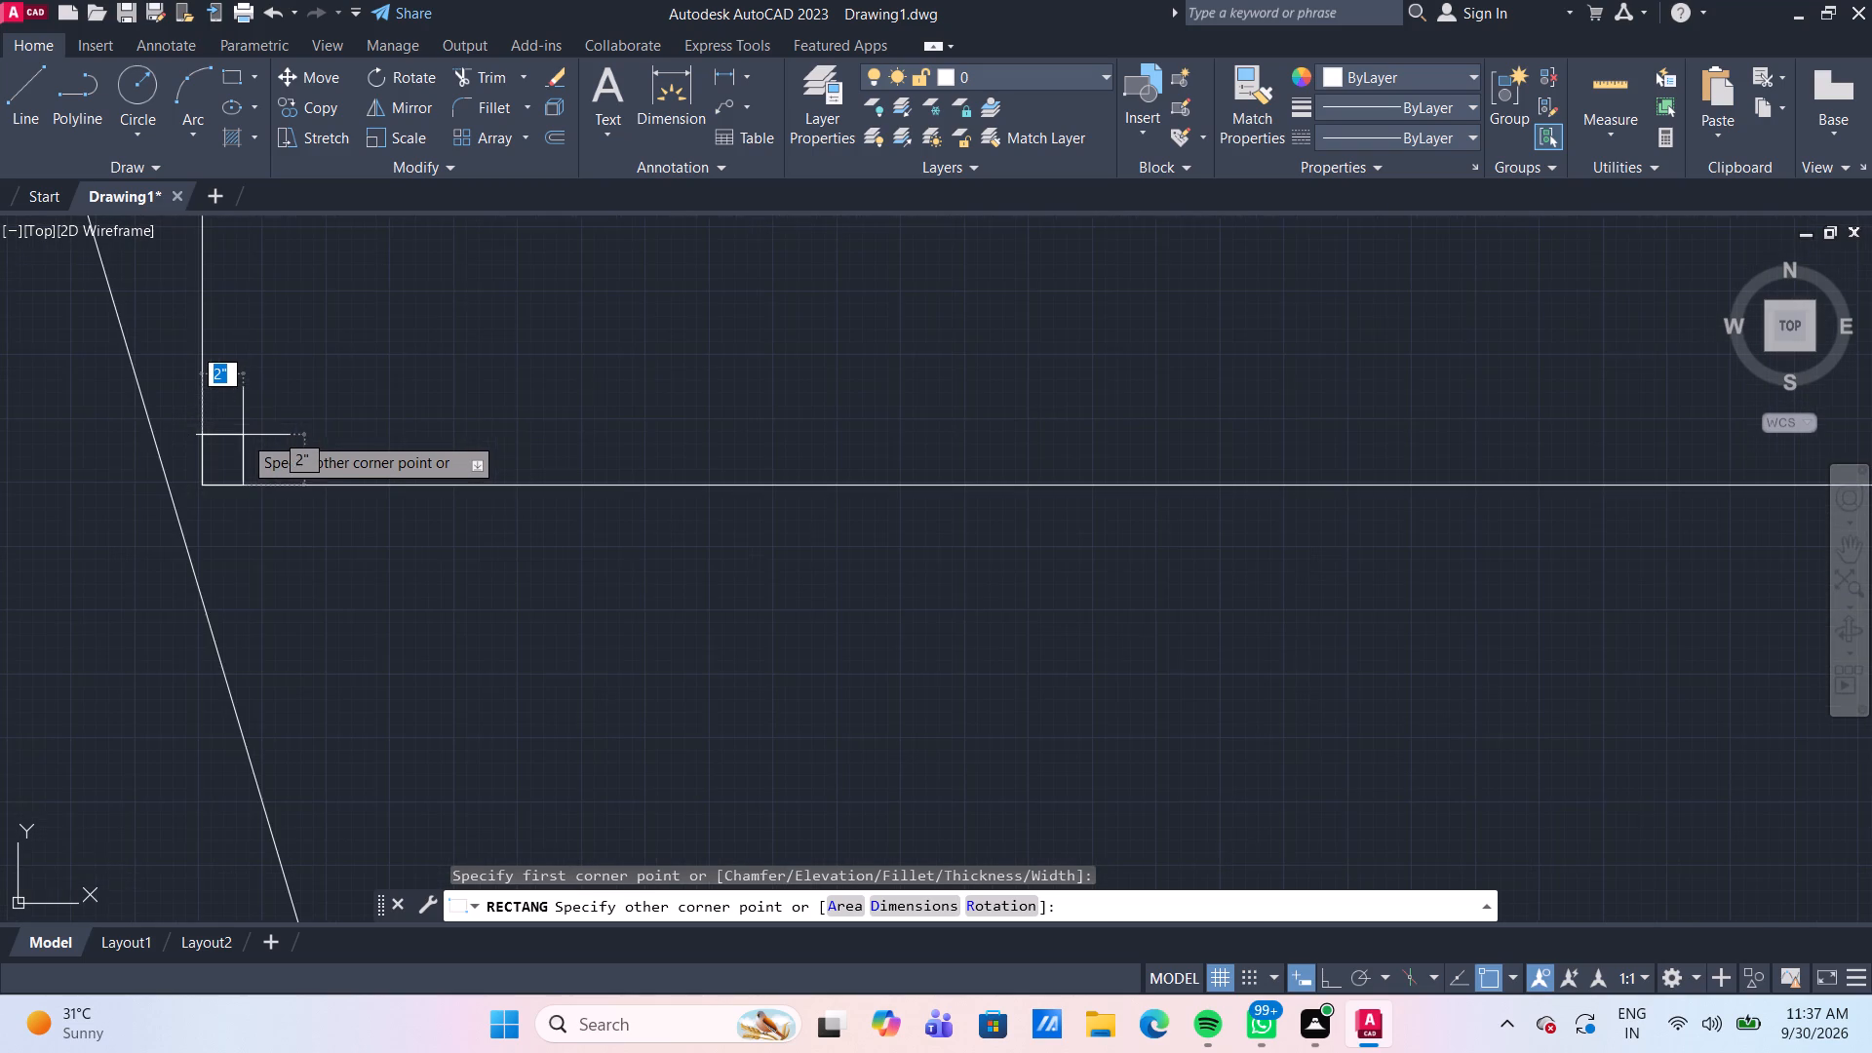
scroll(293, 425, "up", 1)
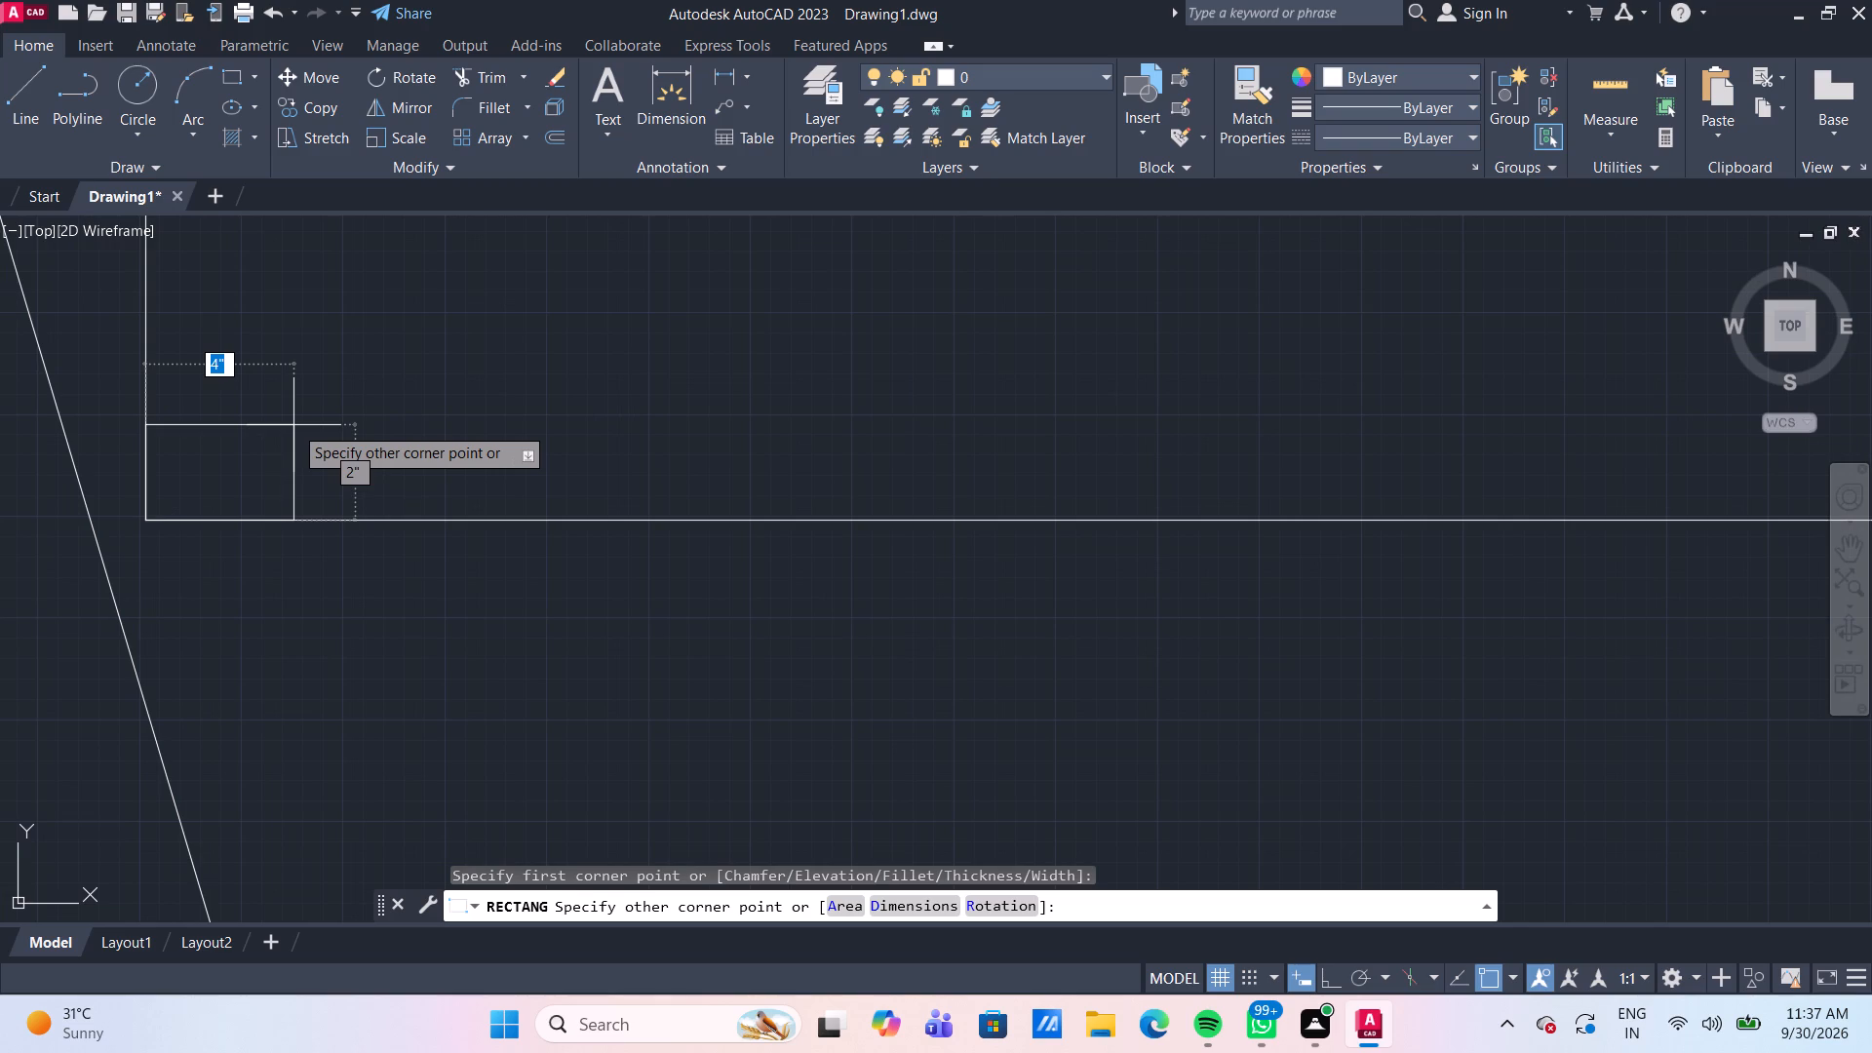
type("10")
key("shift+quotedbl")
key("Tab")
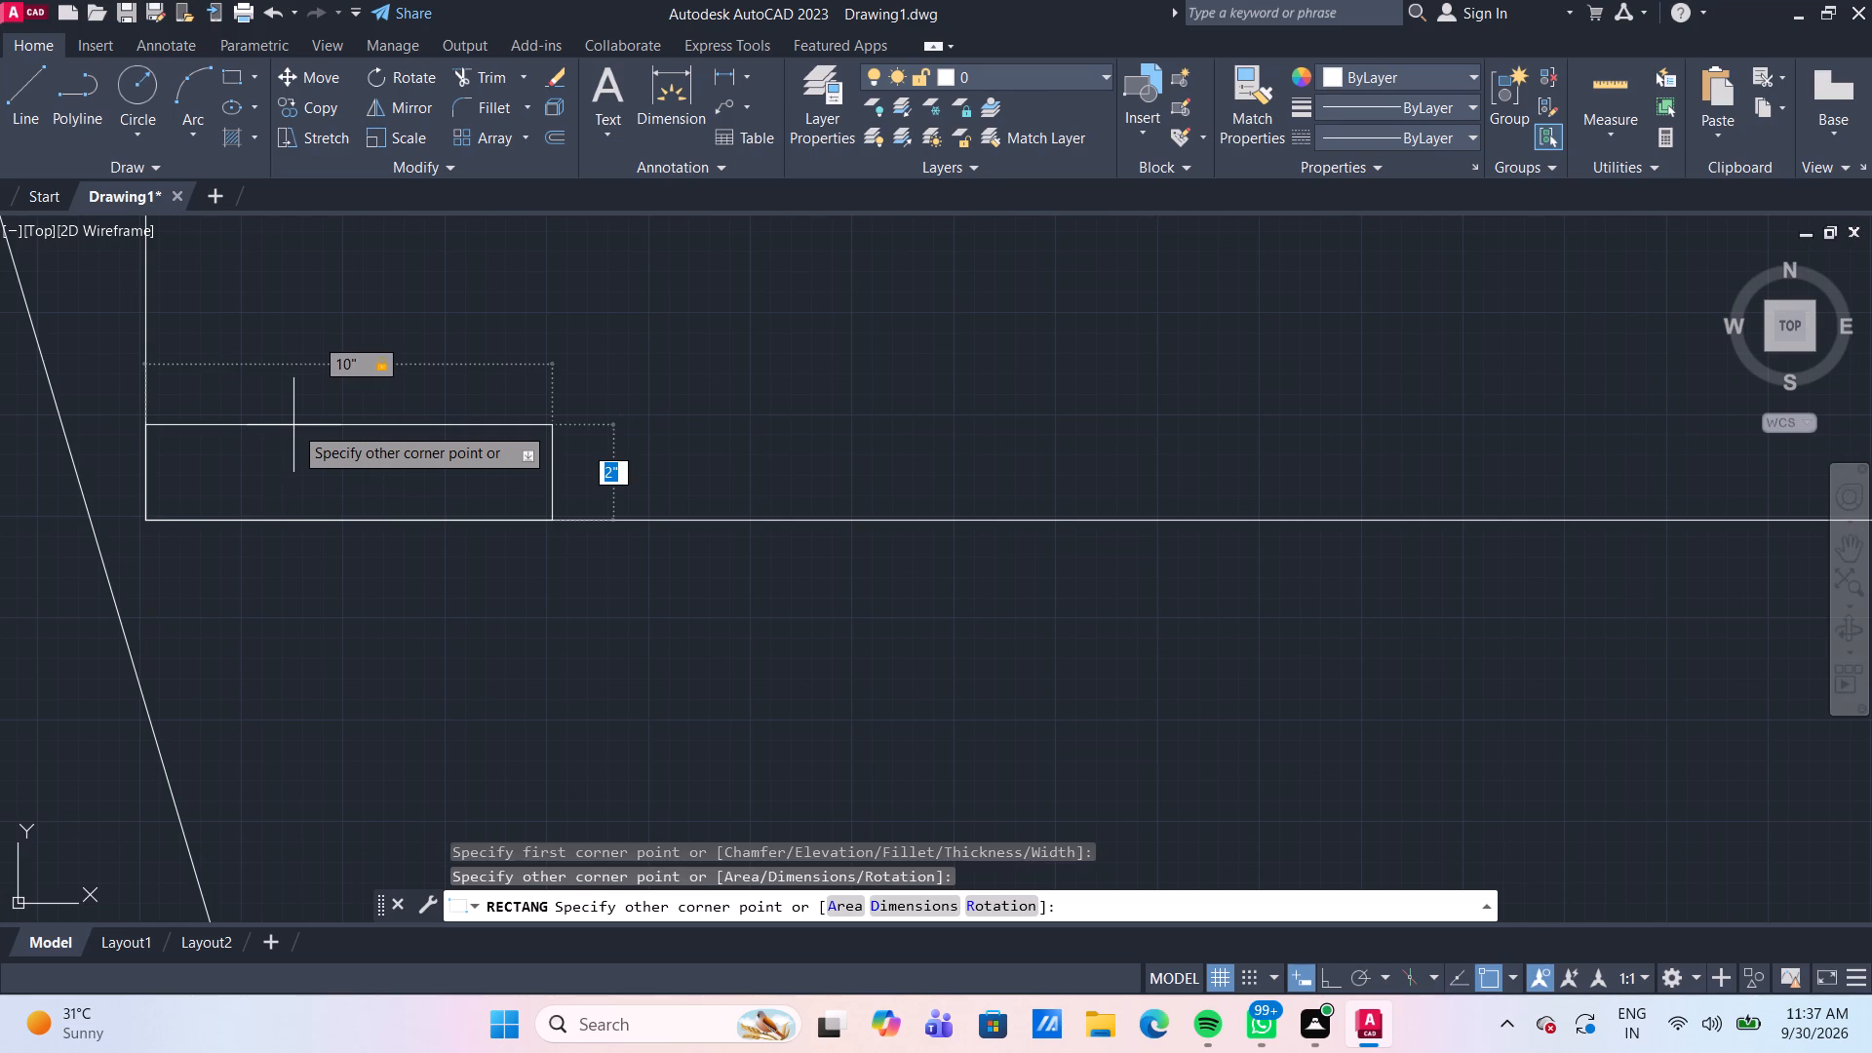
type("9\"")
key("Return")
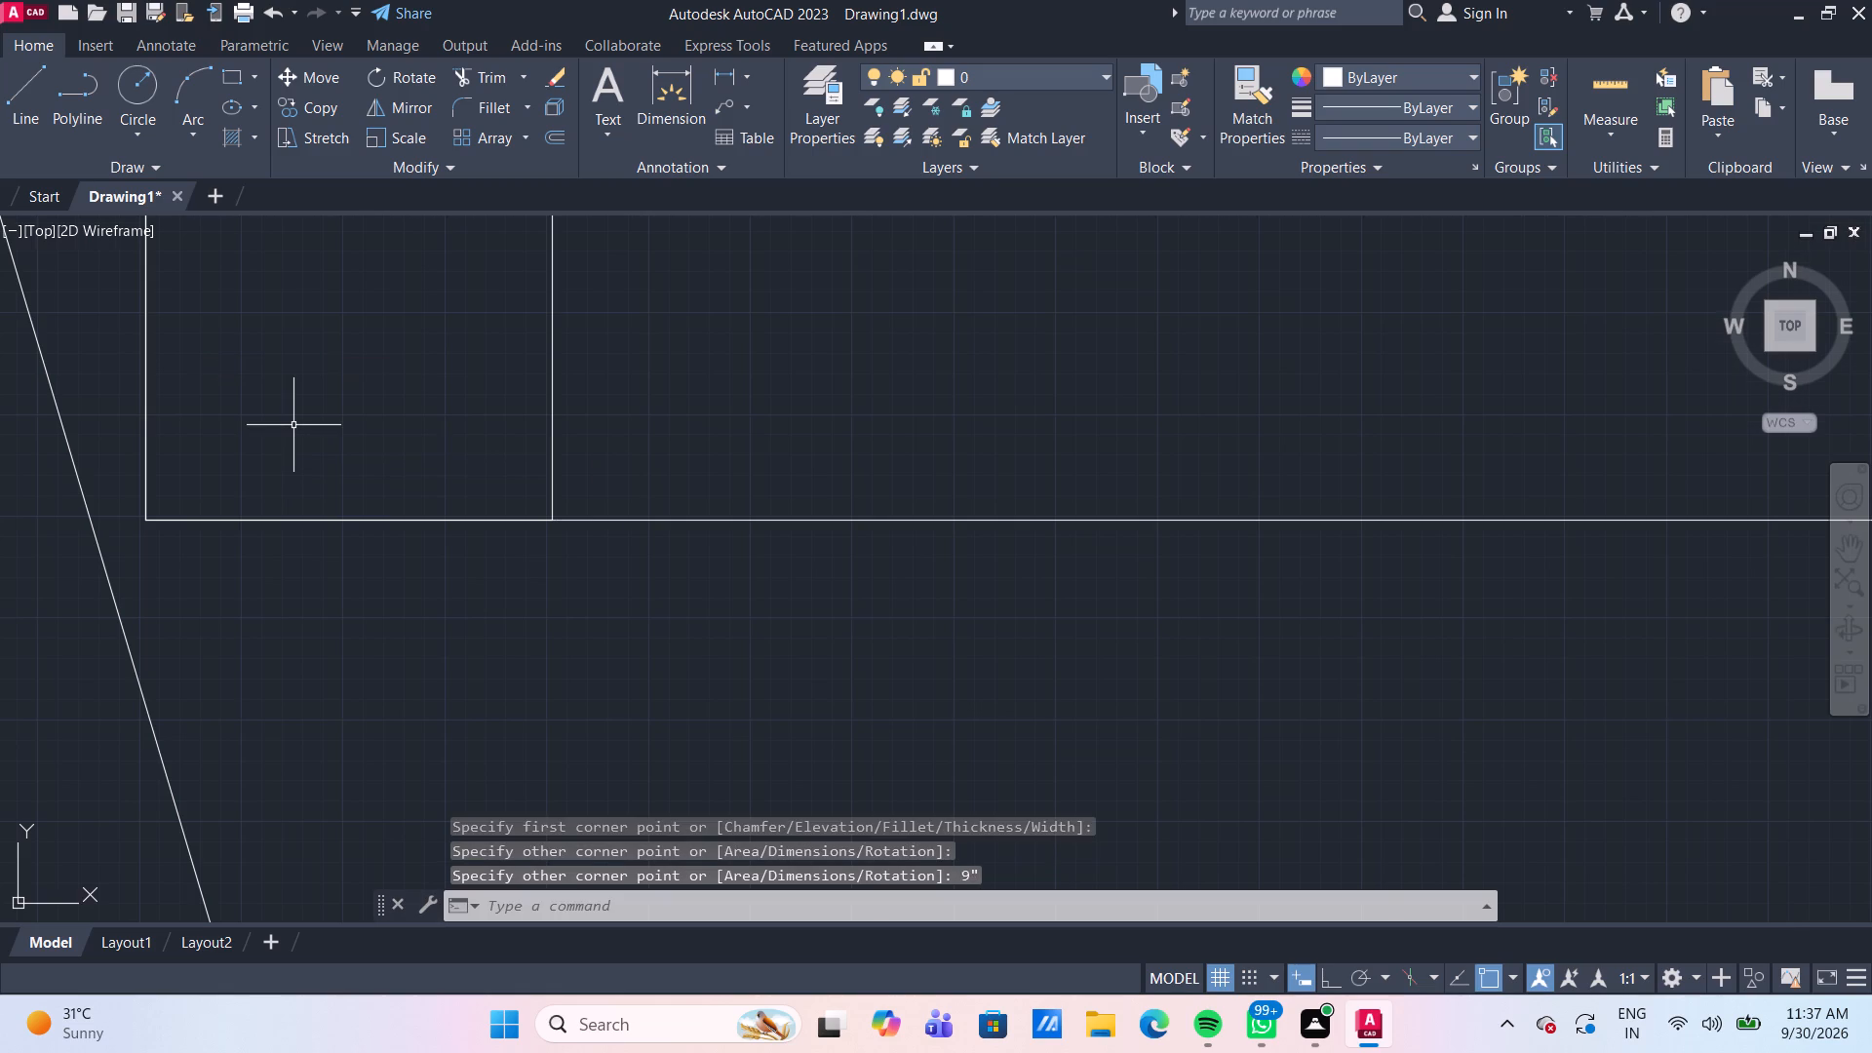
Copy the 10" by 9" corner rectangle along the bottom line so its bottom-right corner meets the lower flight's first step line.
scroll(293, 425, "down", 6)
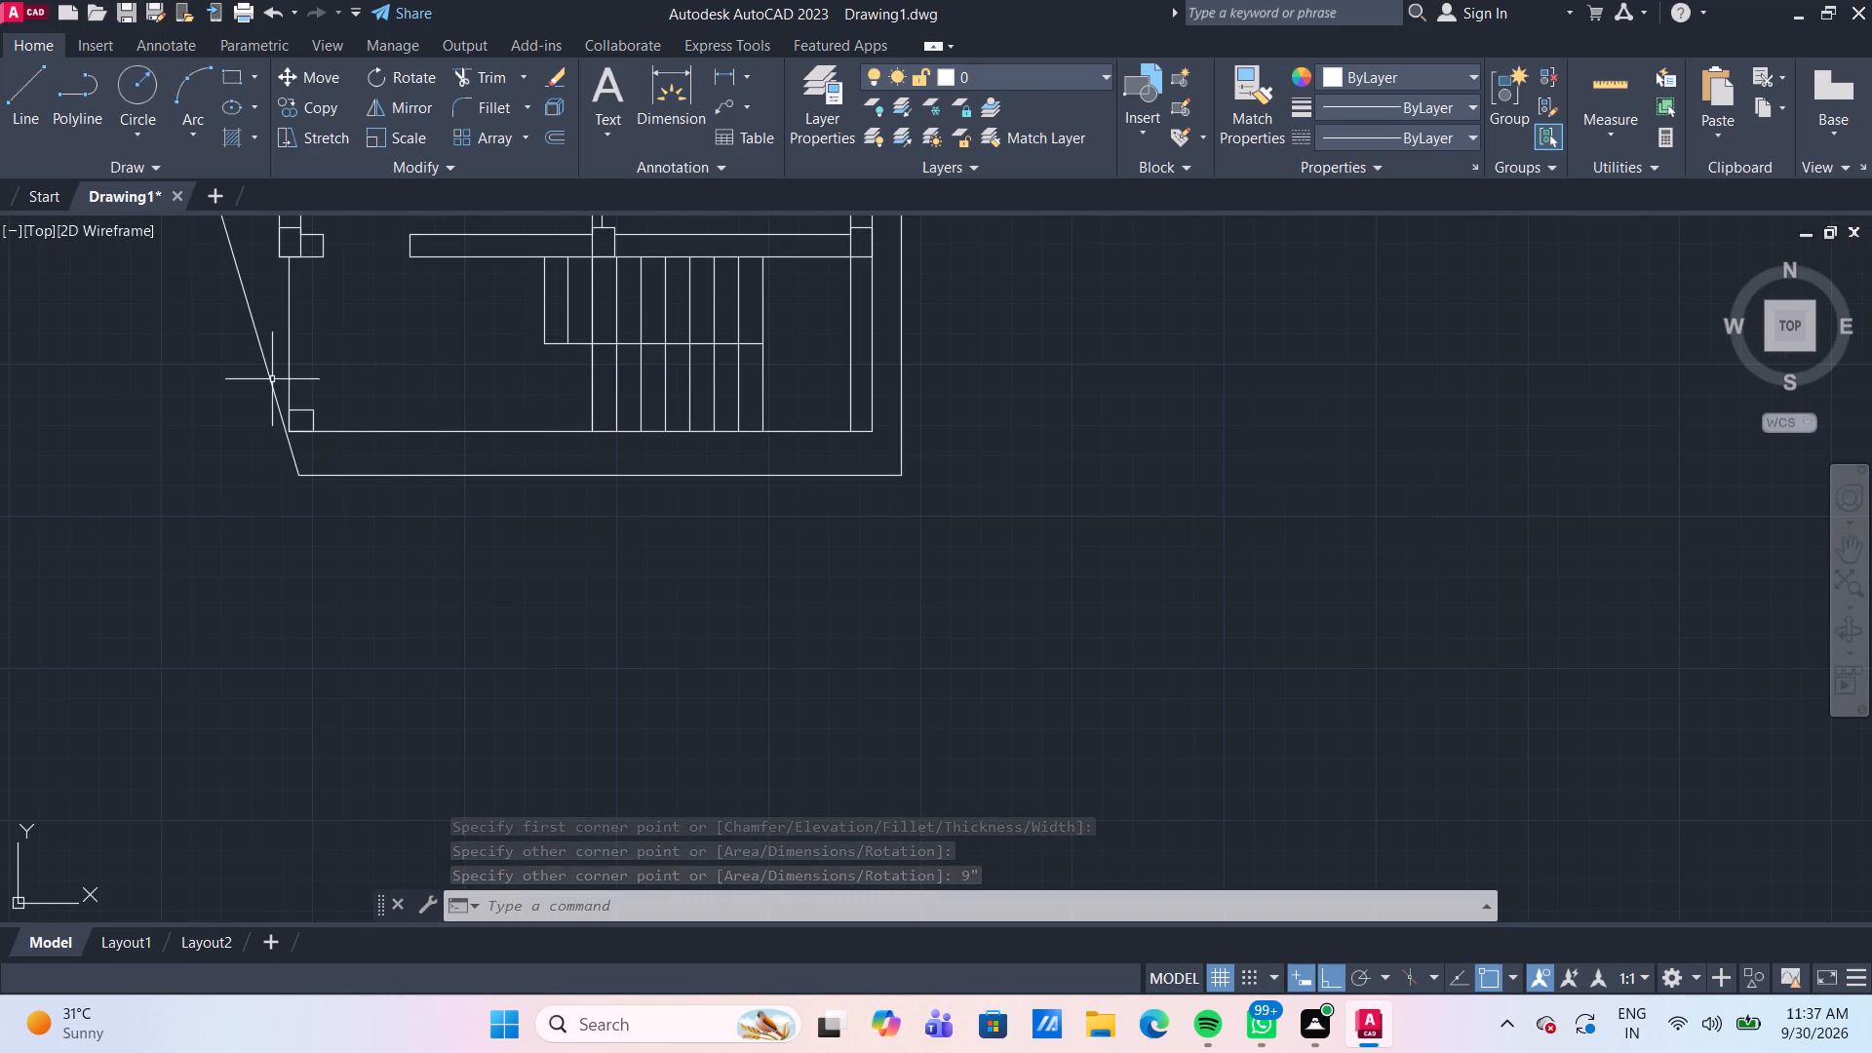
scroll(290, 391, "up", 1)
middle_click_drag(439, 381, 404, 464)
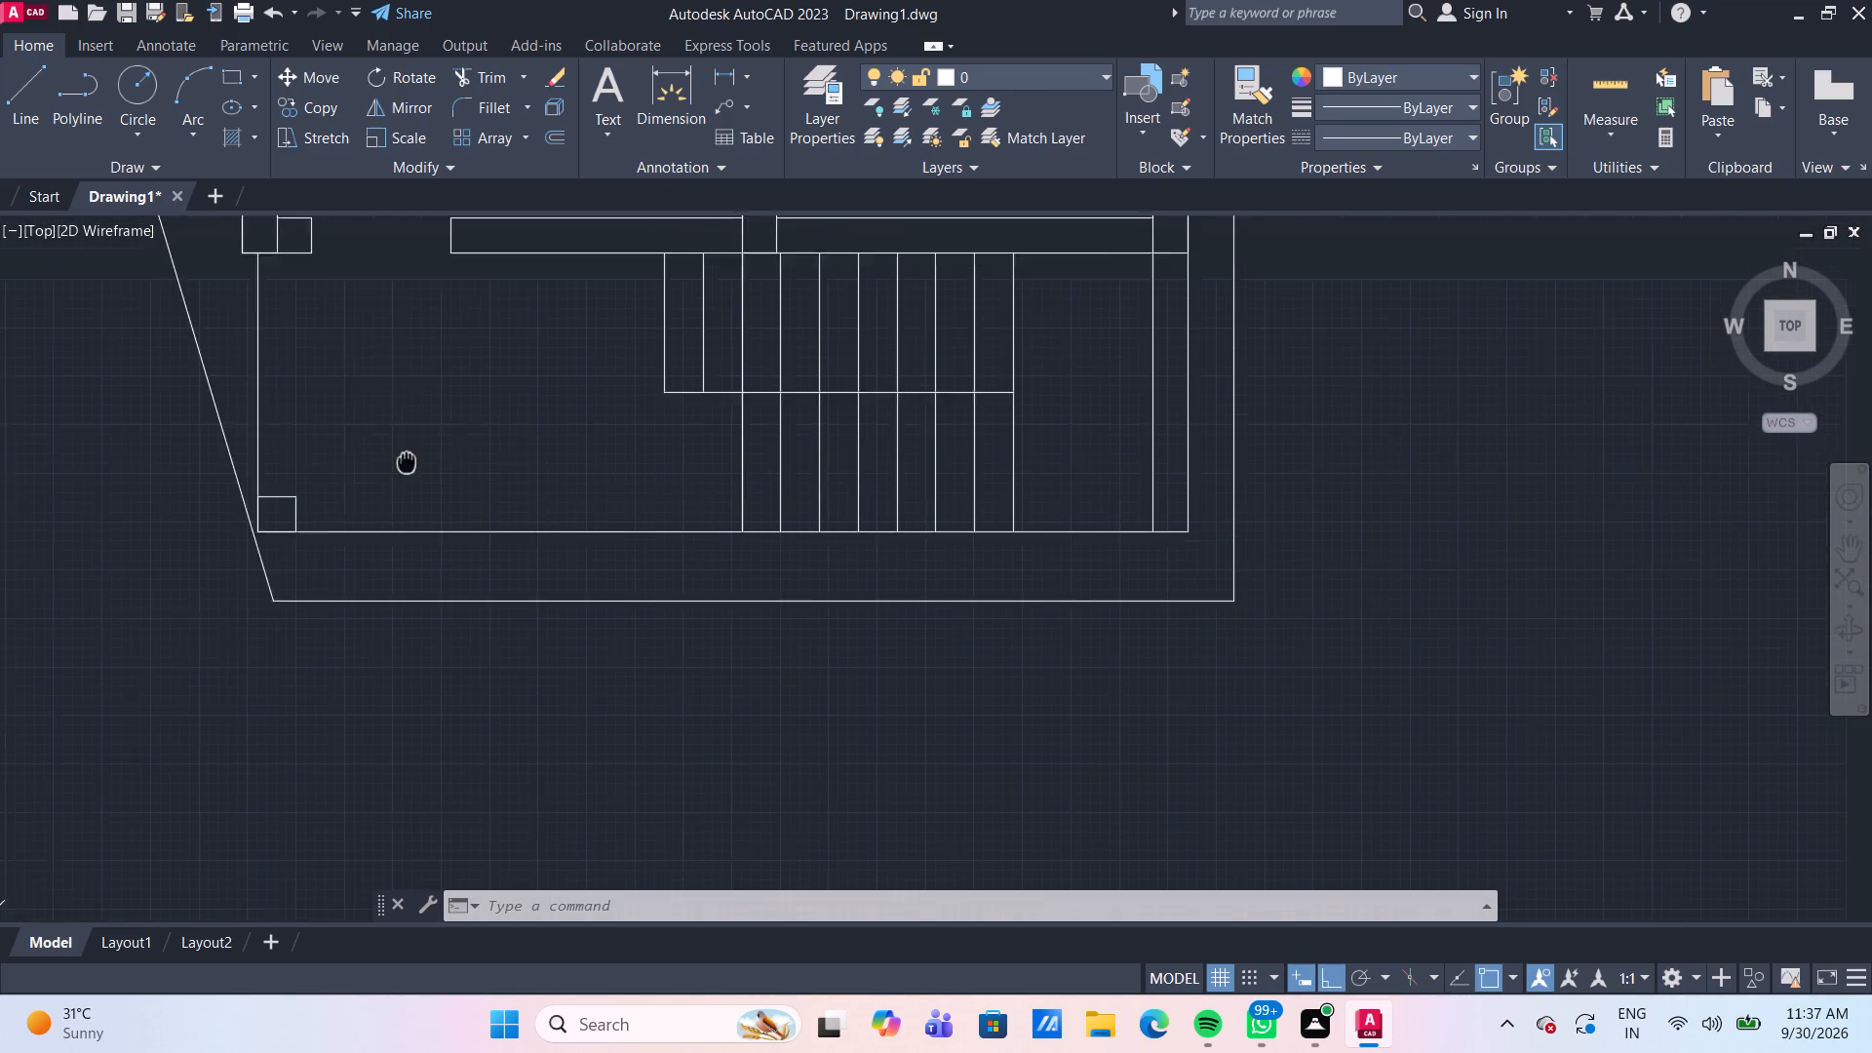
middle_click_drag(404, 464, 401, 465)
scroll(401, 465, "down", 1)
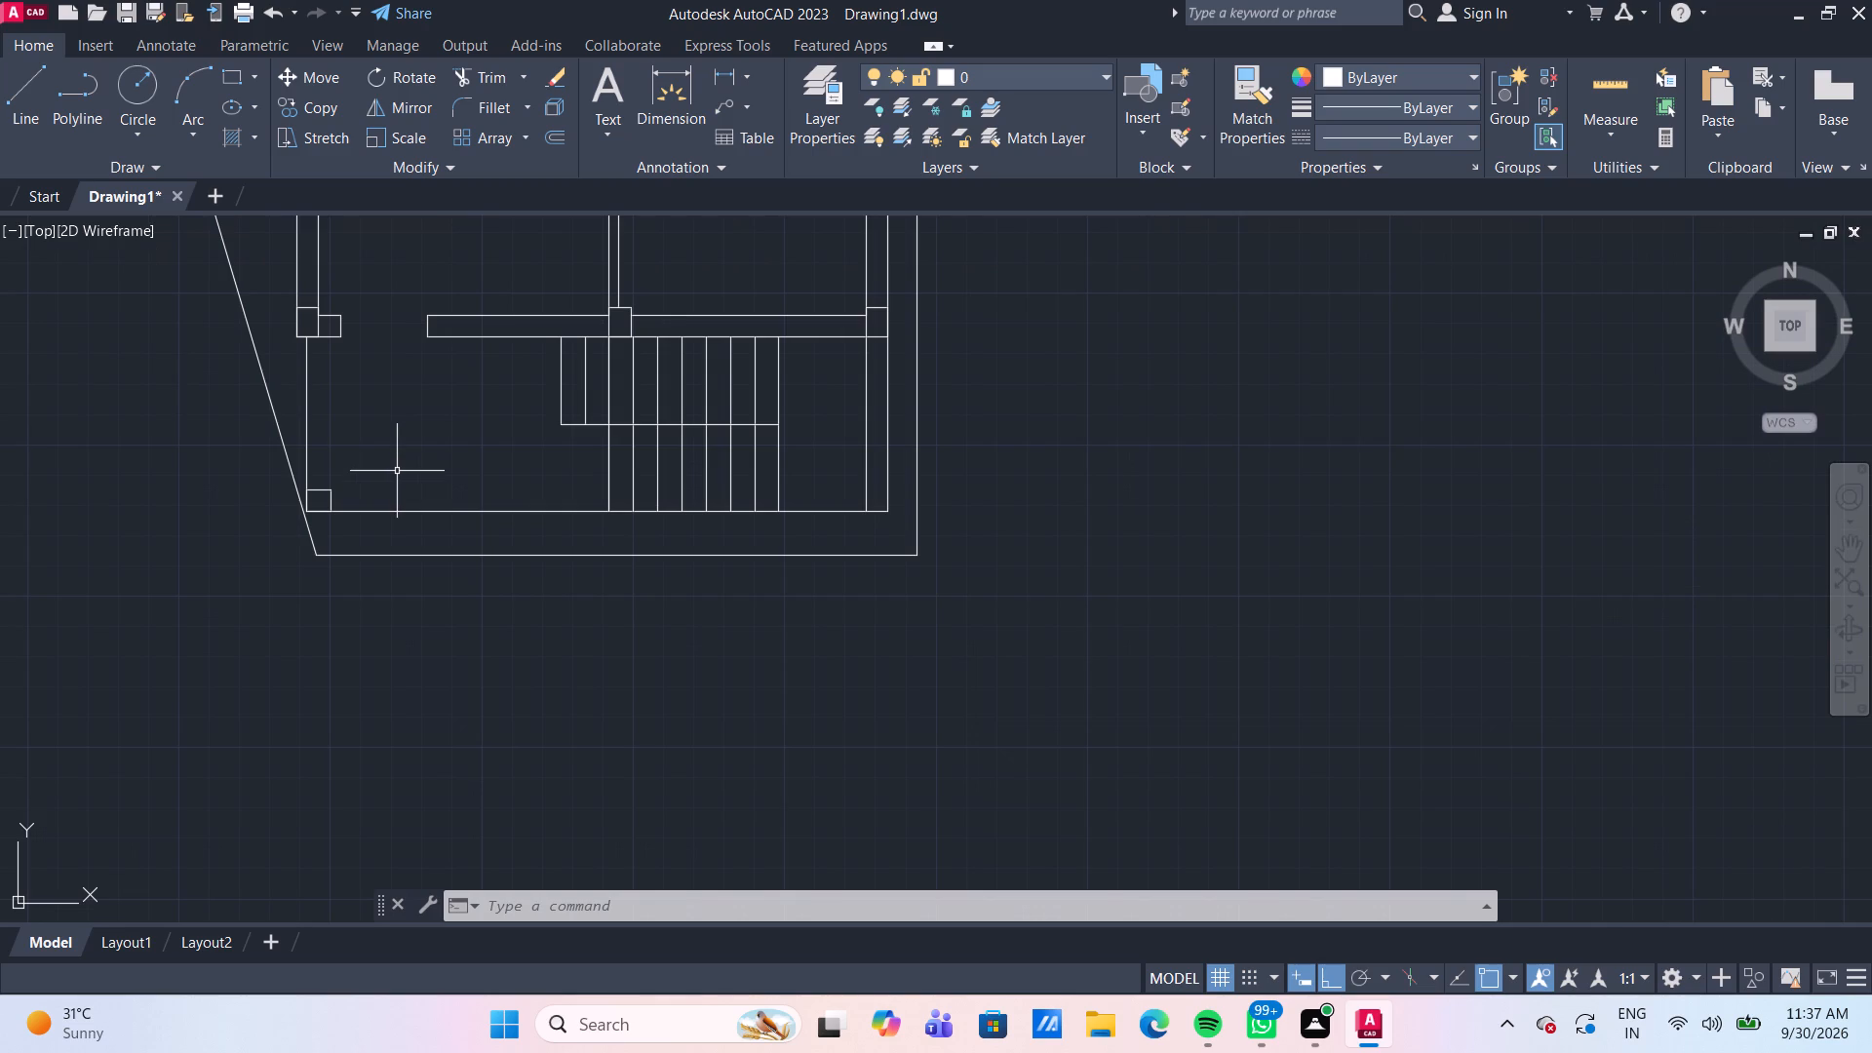
scroll(629, 374, "up", 1)
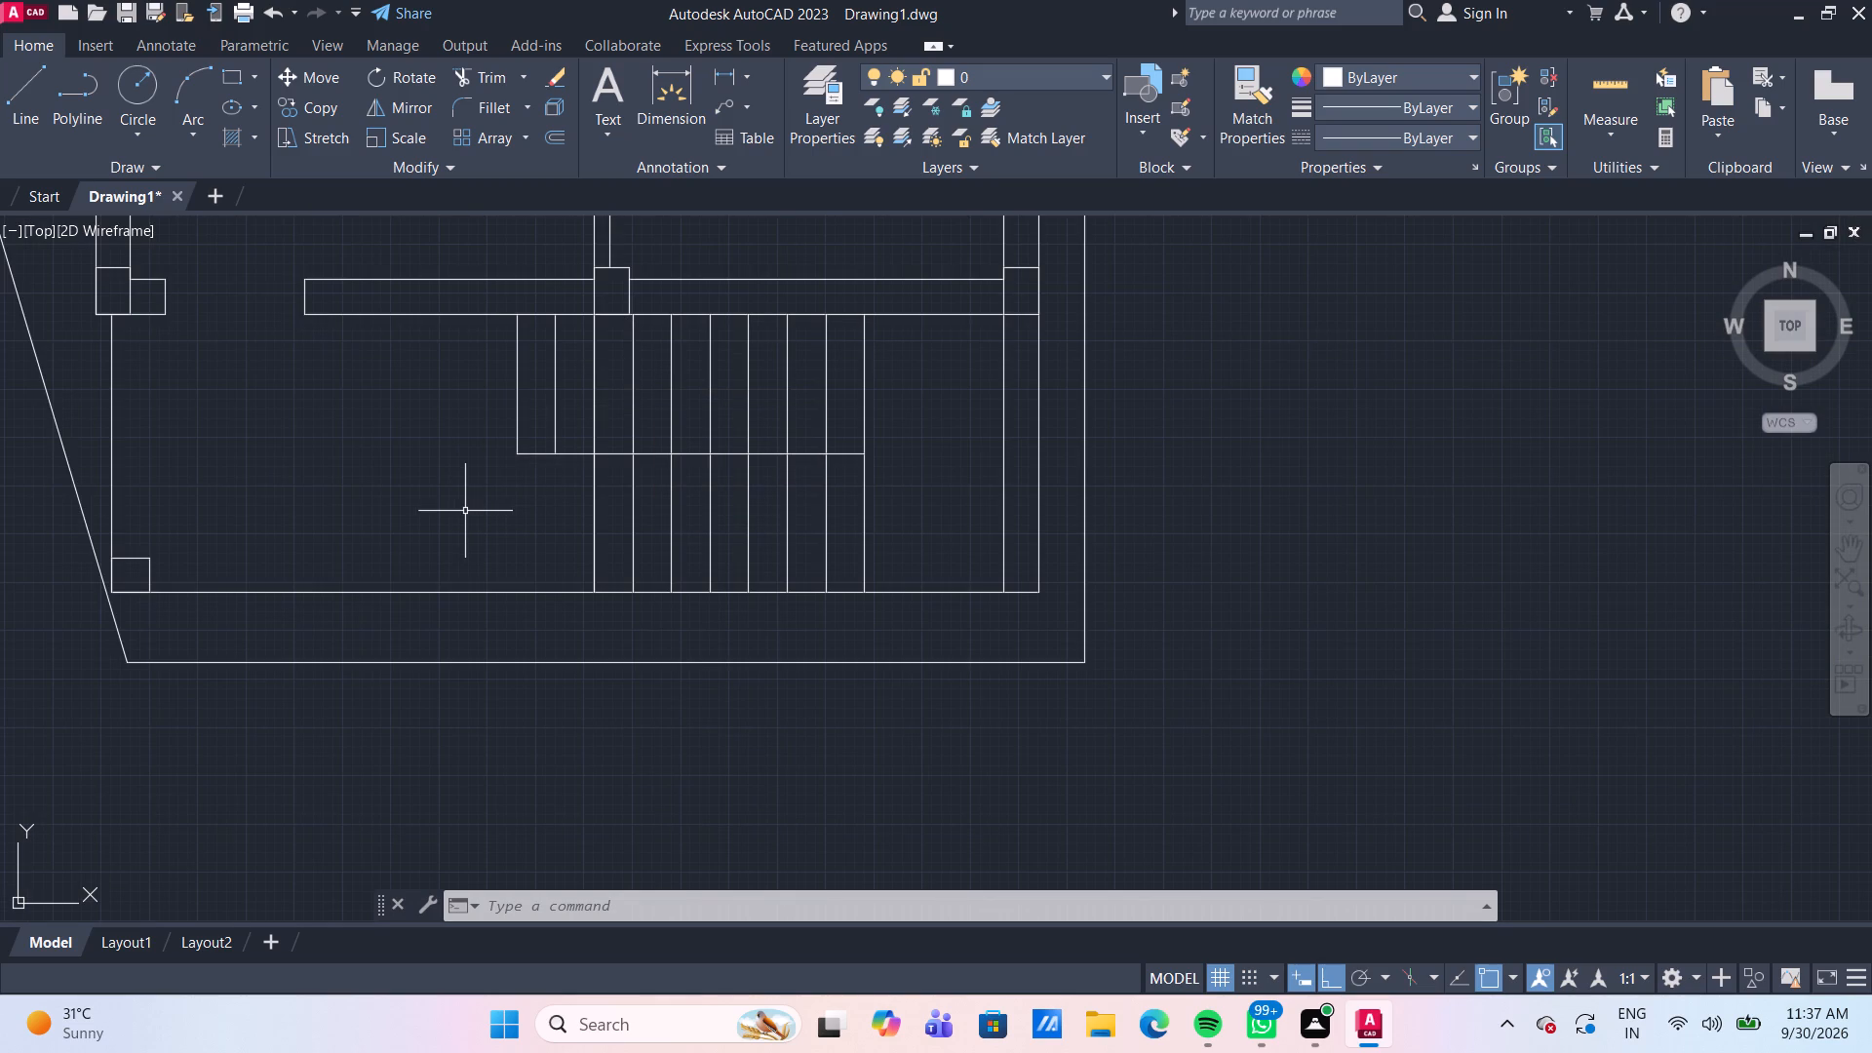
left_click(150, 565)
type("CO")
key("Return")
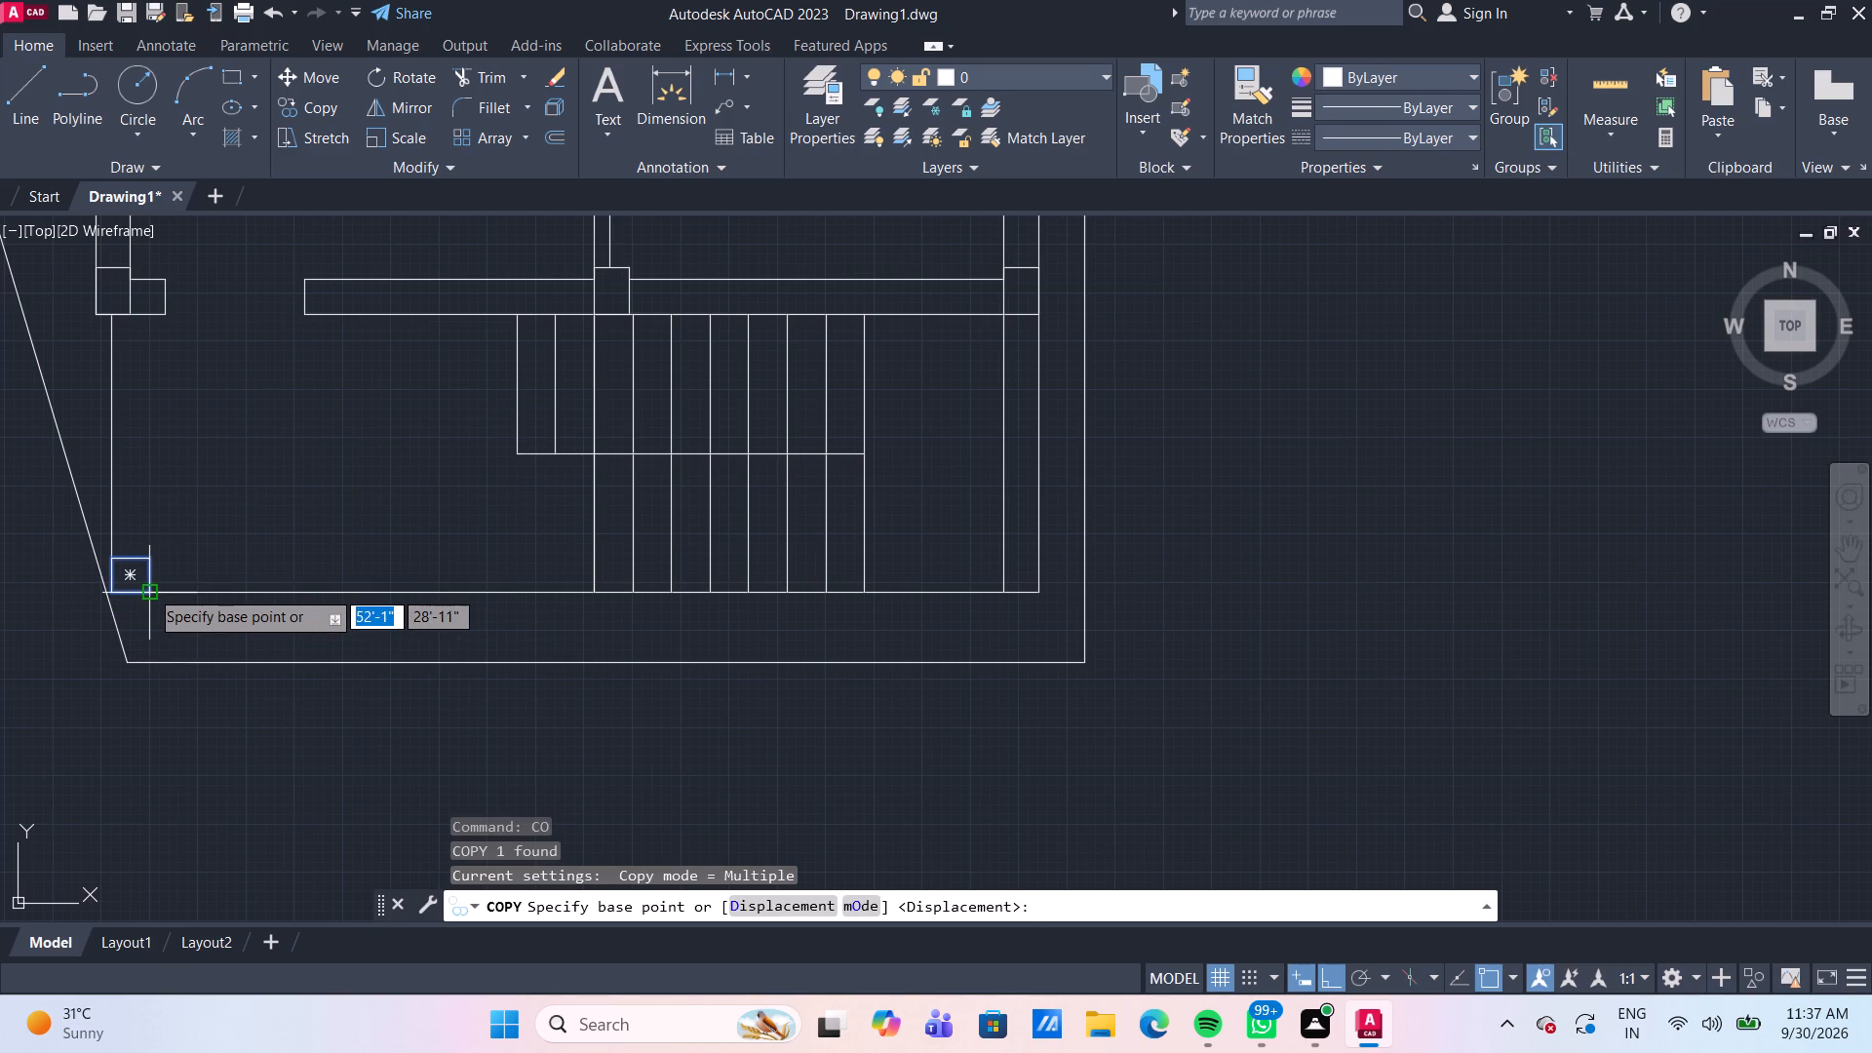
left_click(149, 589)
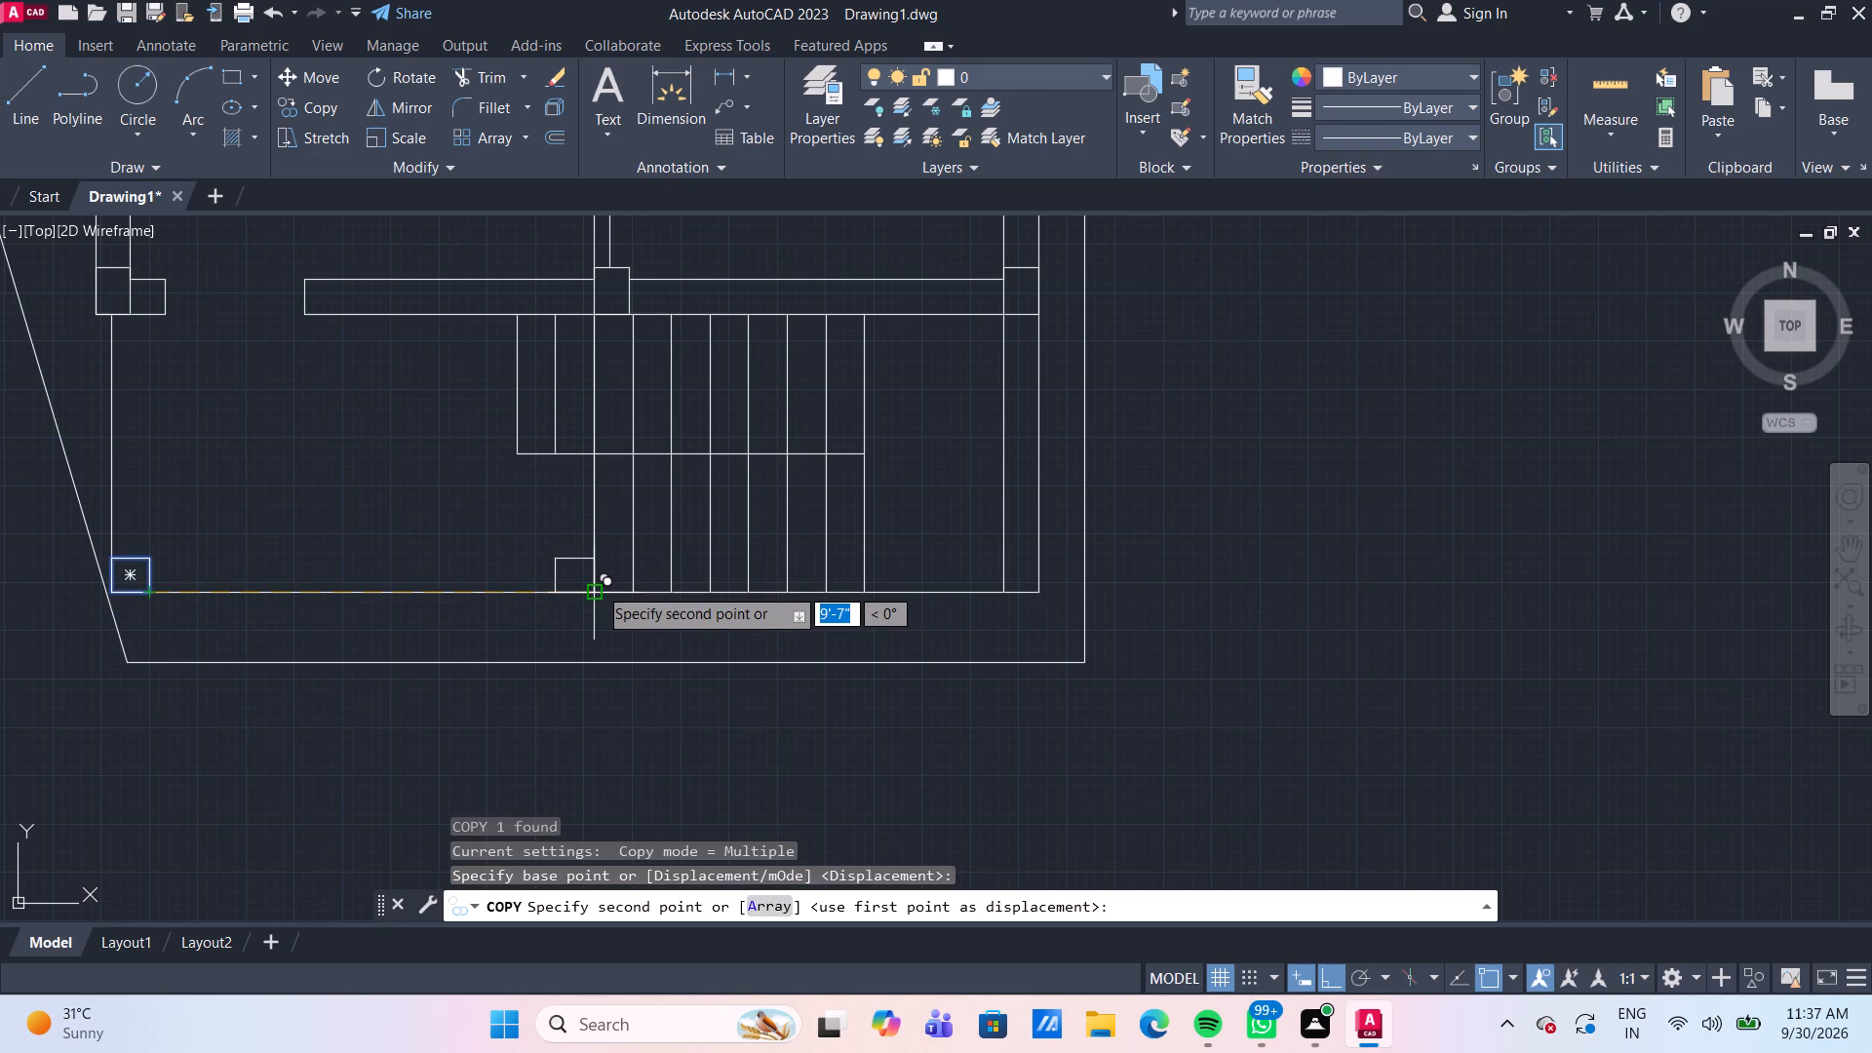
left_click(598, 586)
key("Escape")
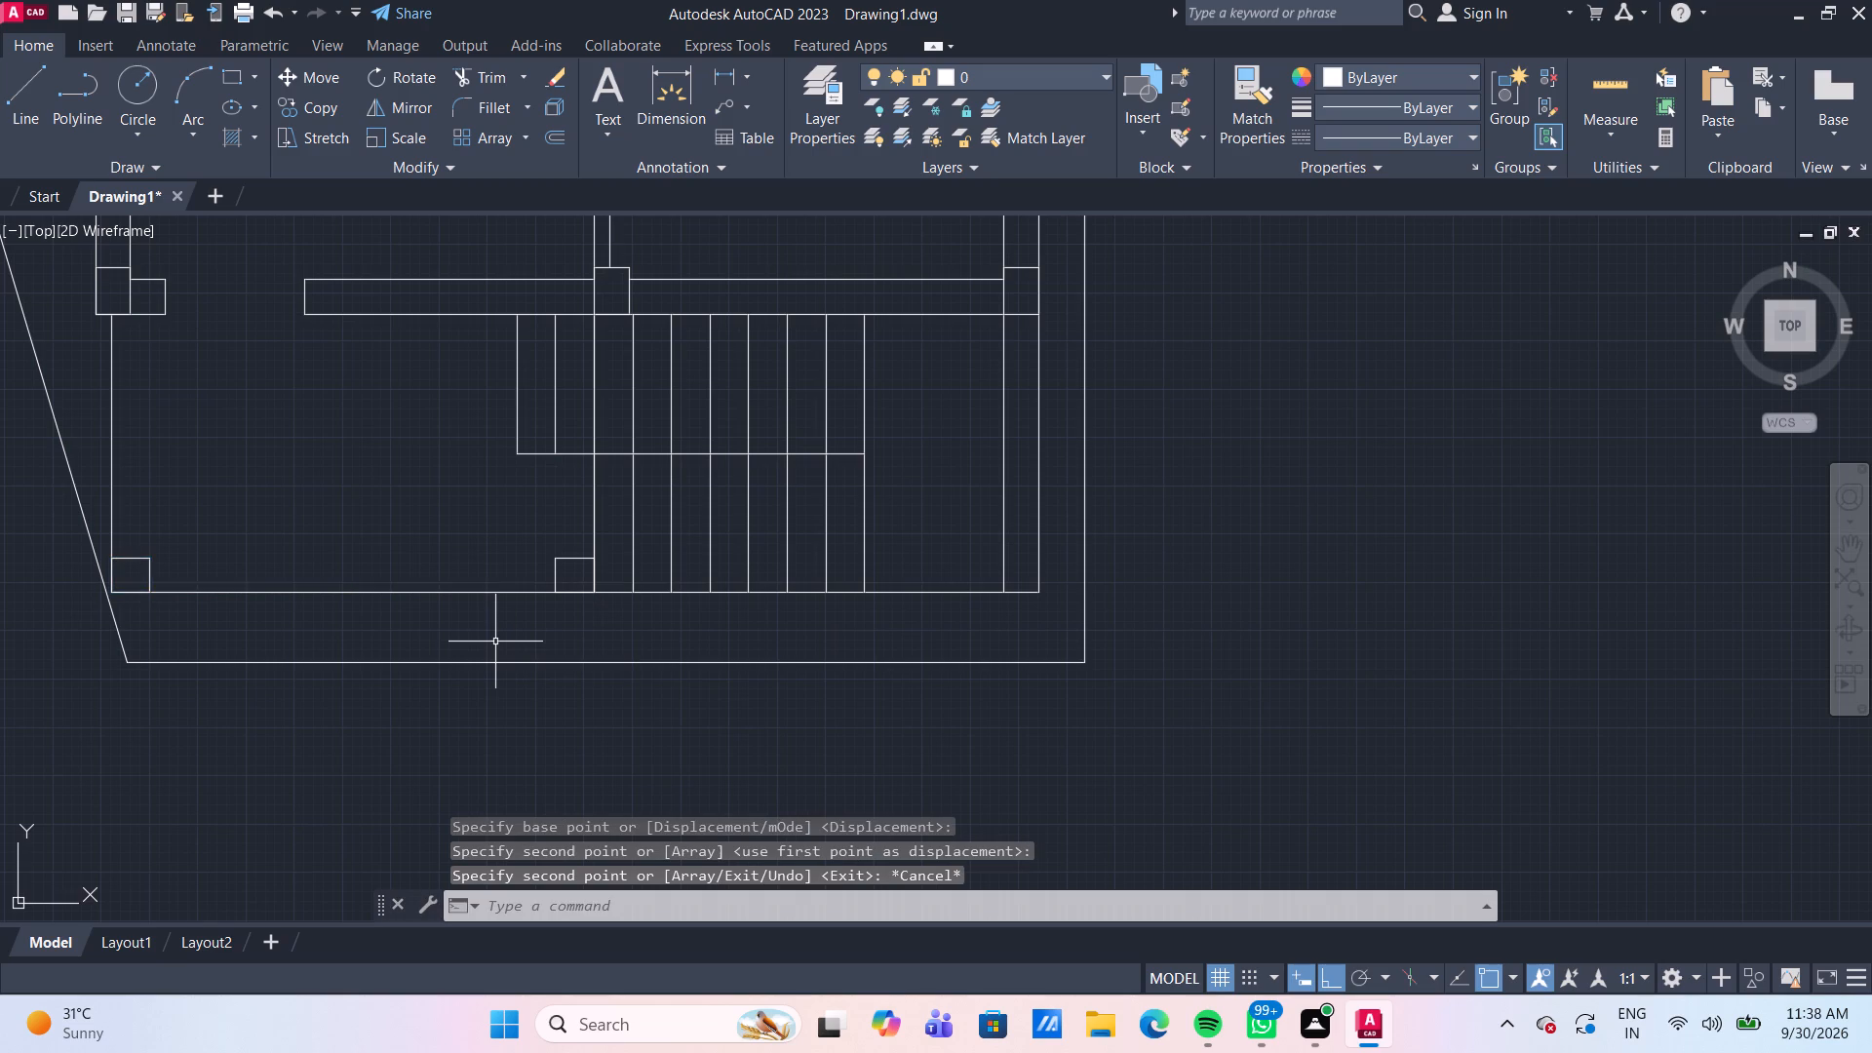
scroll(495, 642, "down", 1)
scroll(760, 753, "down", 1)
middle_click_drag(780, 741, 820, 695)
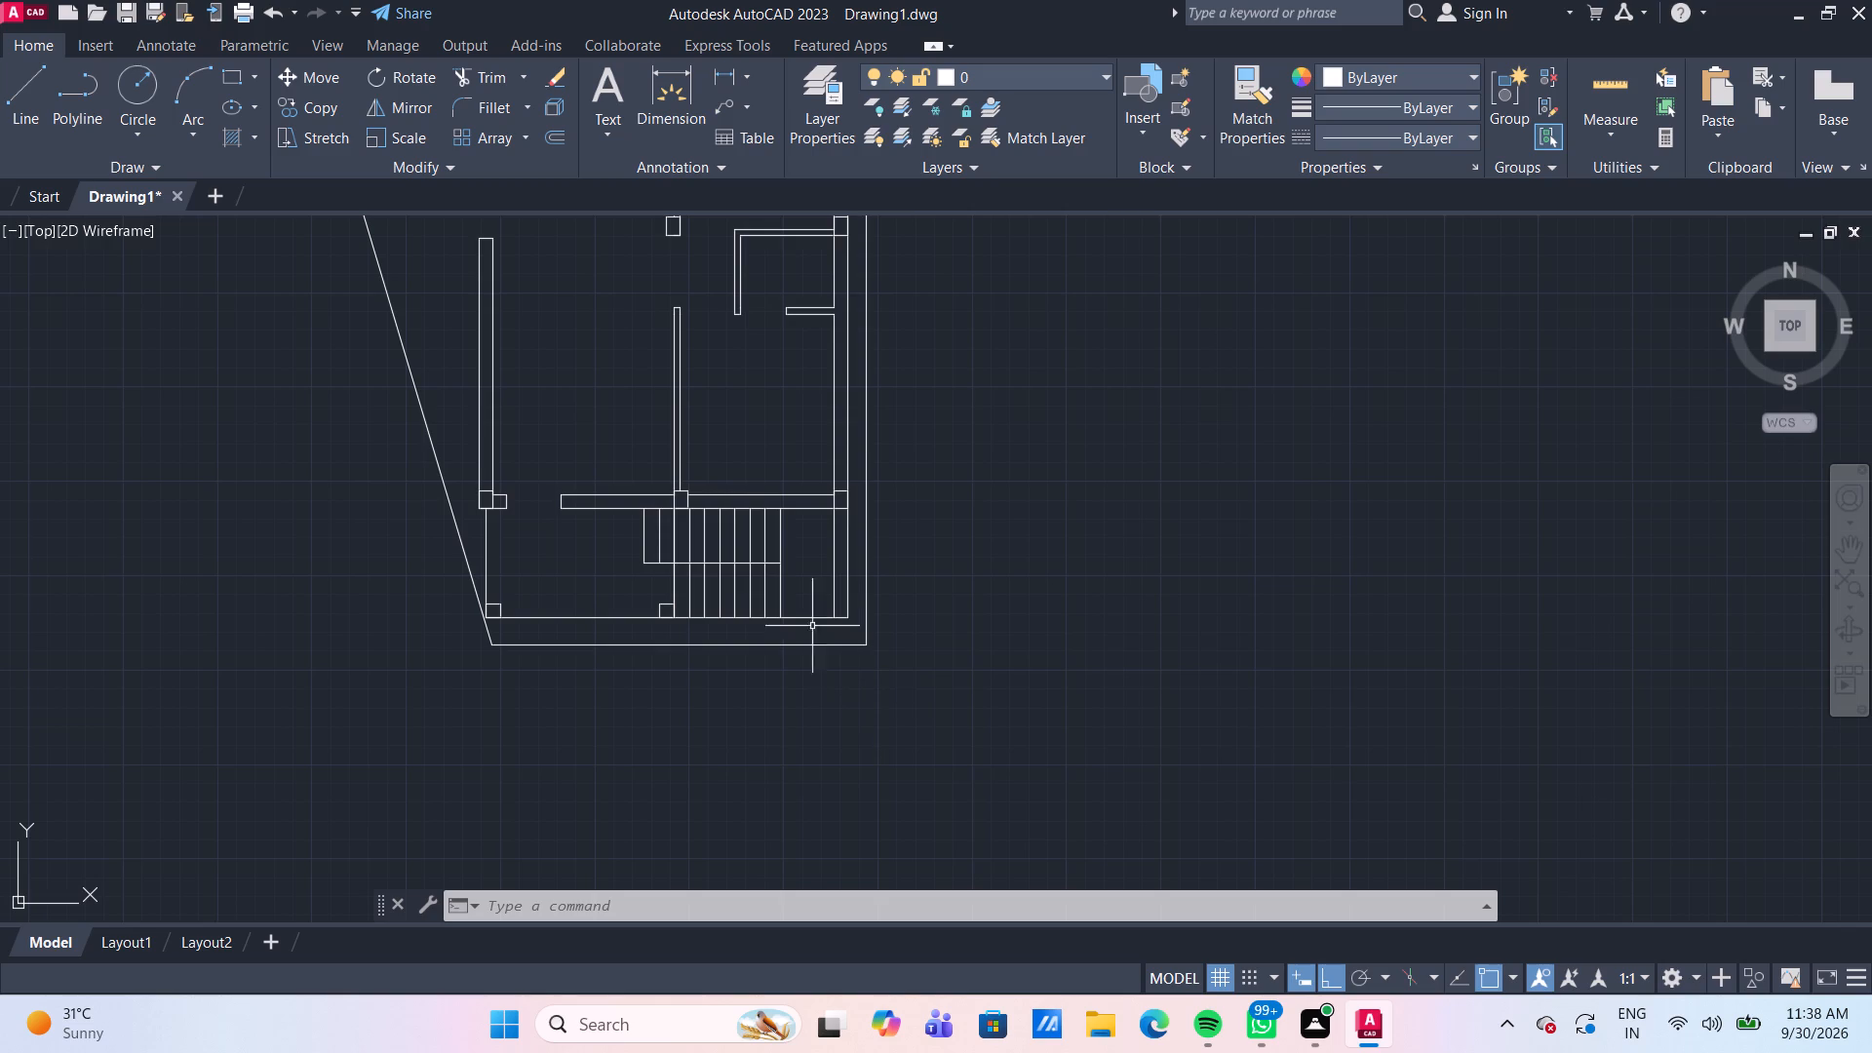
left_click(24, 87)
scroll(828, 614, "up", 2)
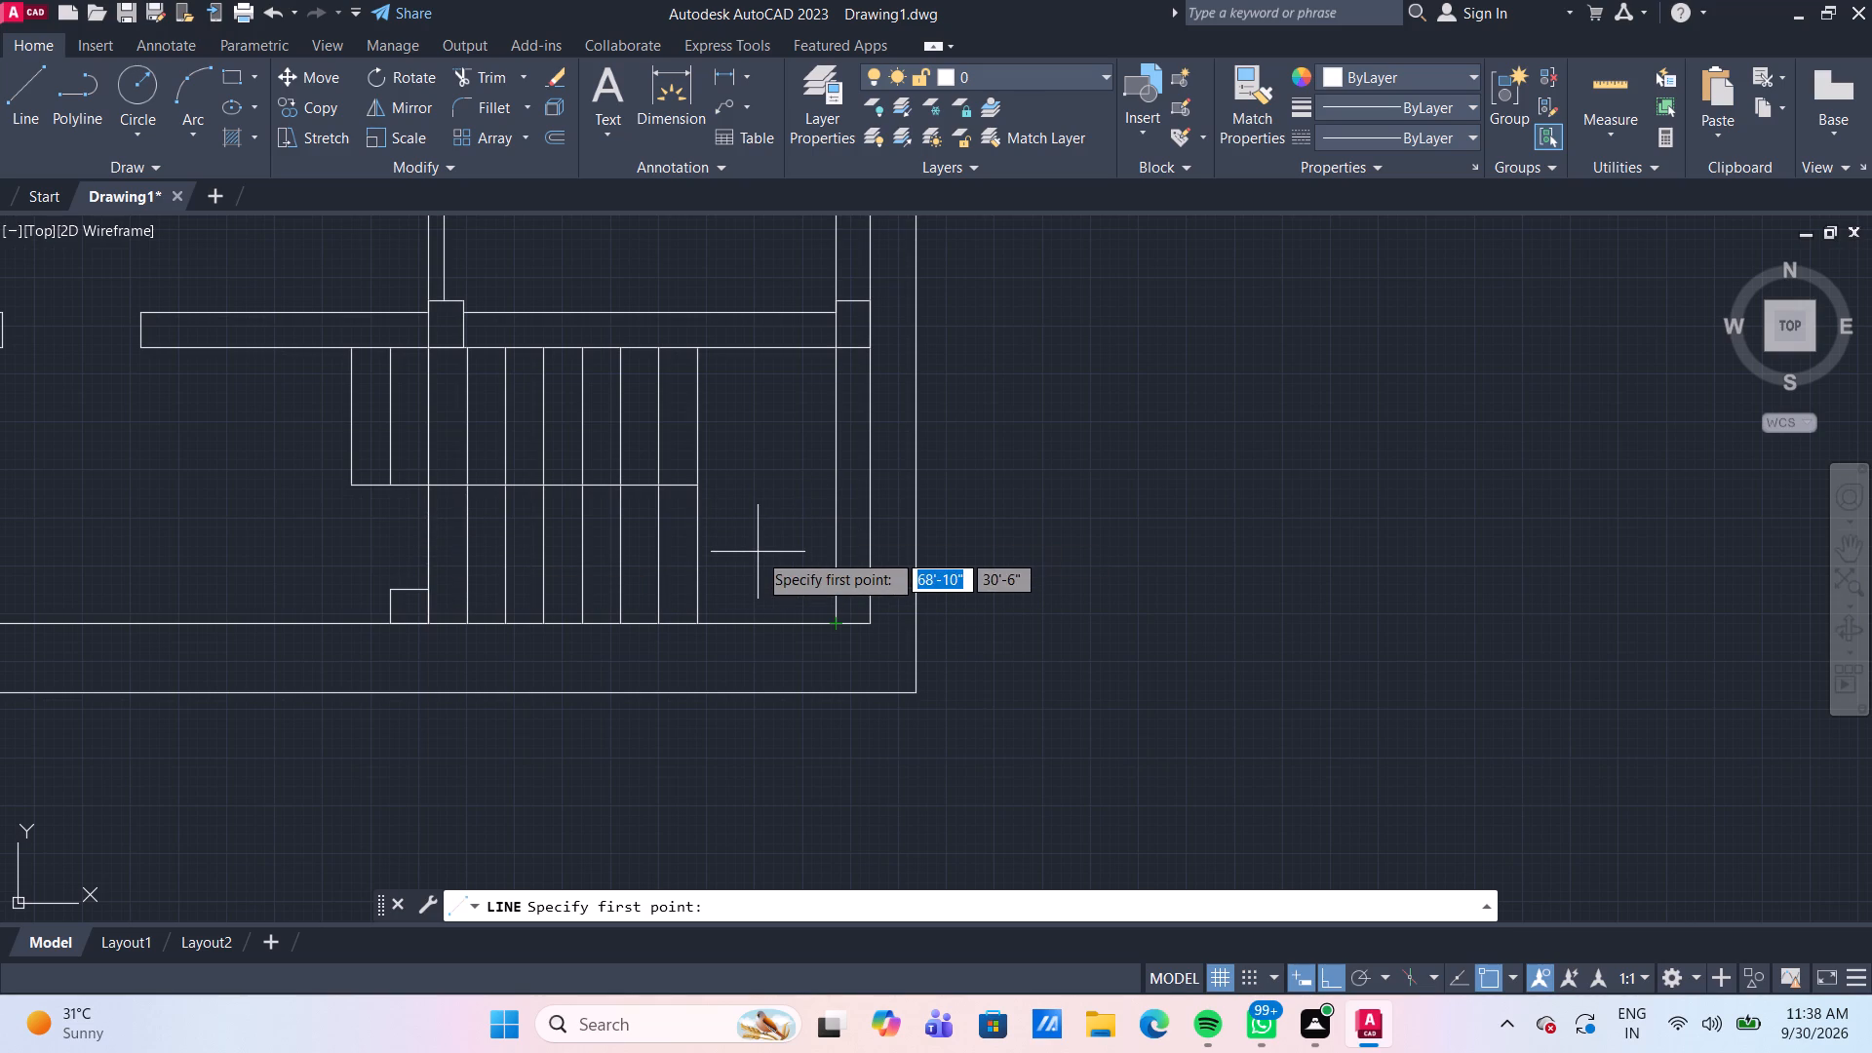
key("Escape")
Measure the staircase's upper flight and step spacing with Quick Measure.
scroll(515, 615, "down", 1)
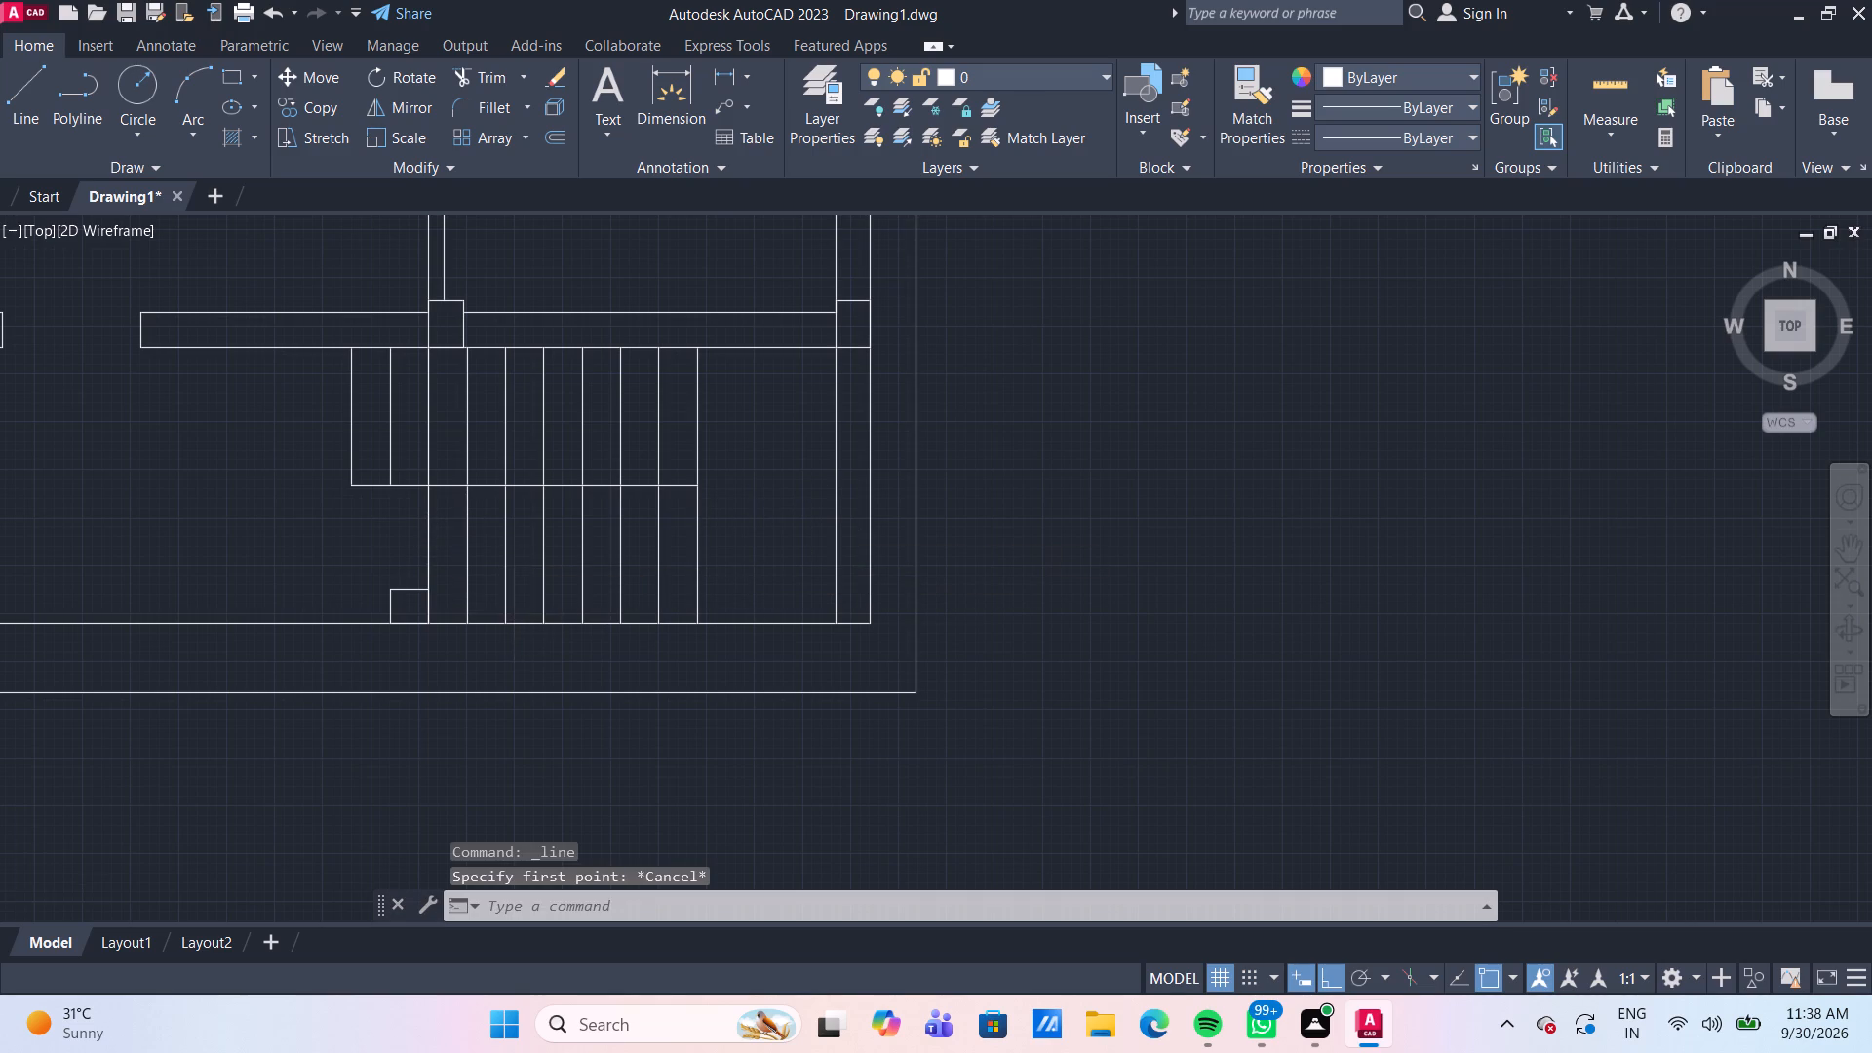
scroll(321, 538, "up", 1)
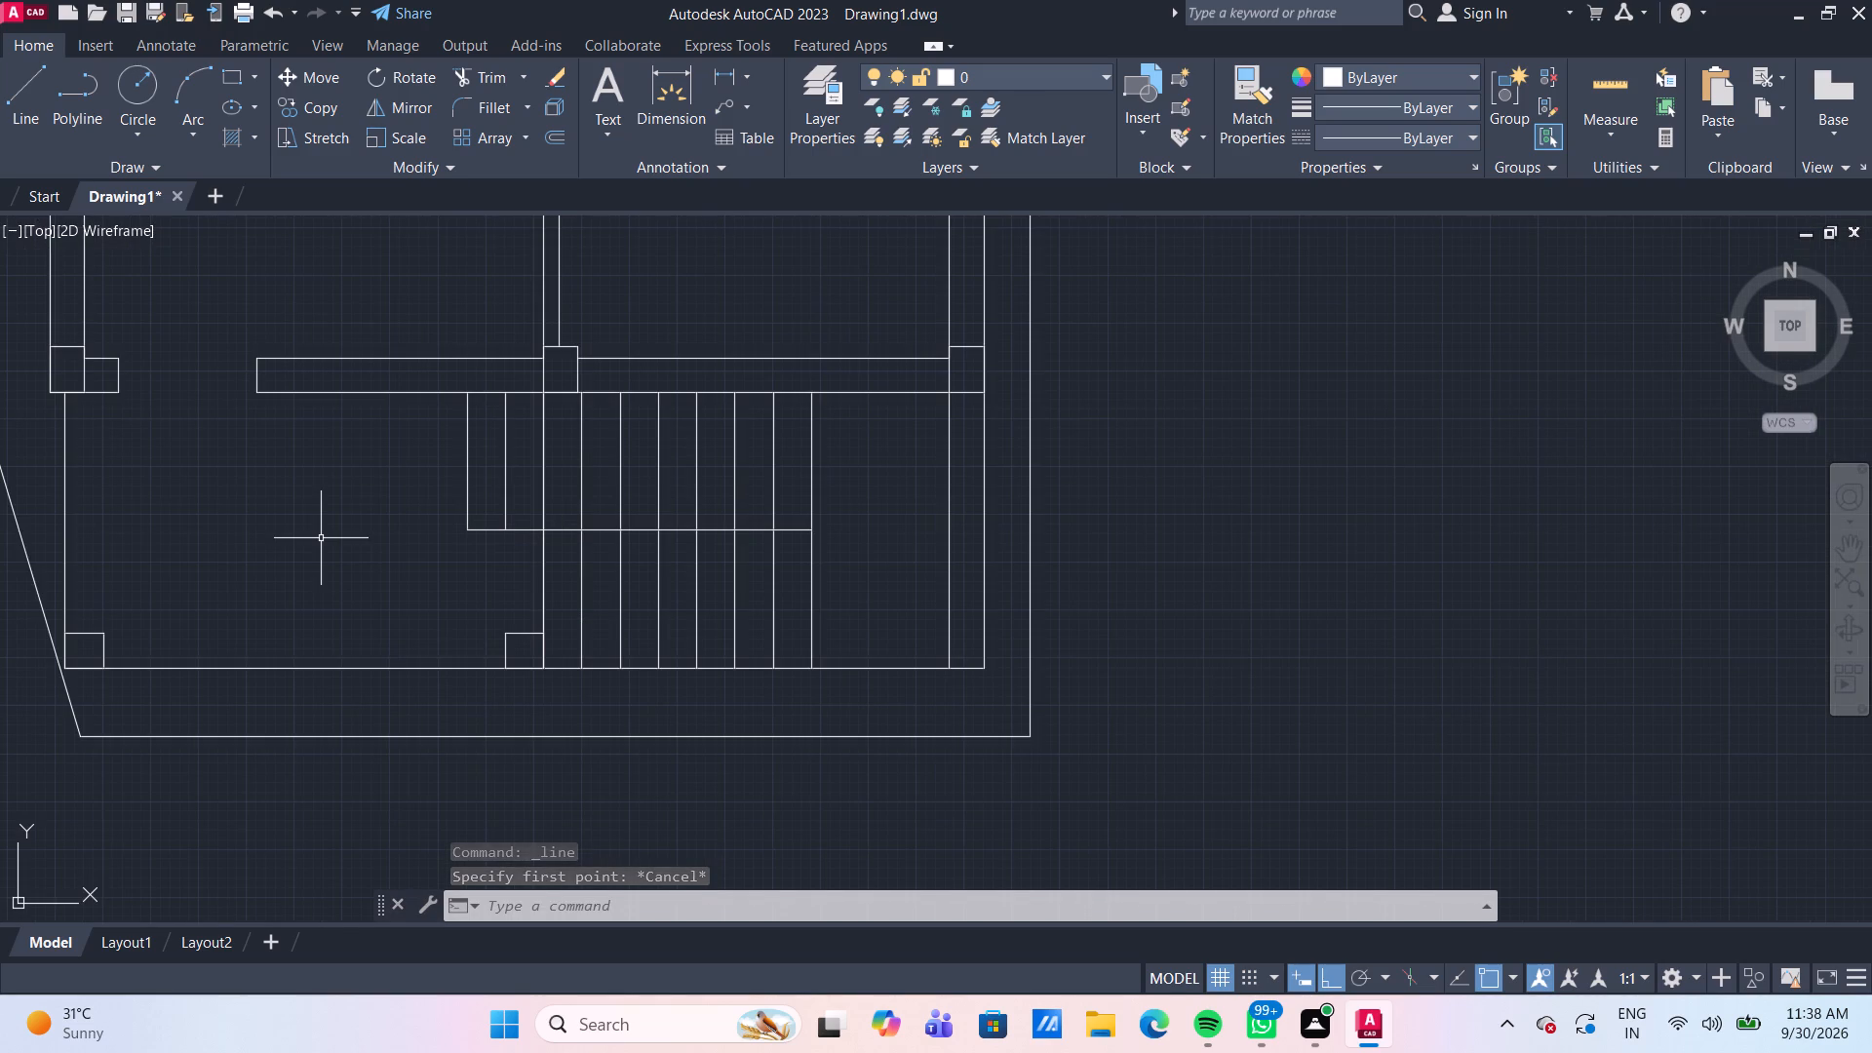
left_click(1594, 95)
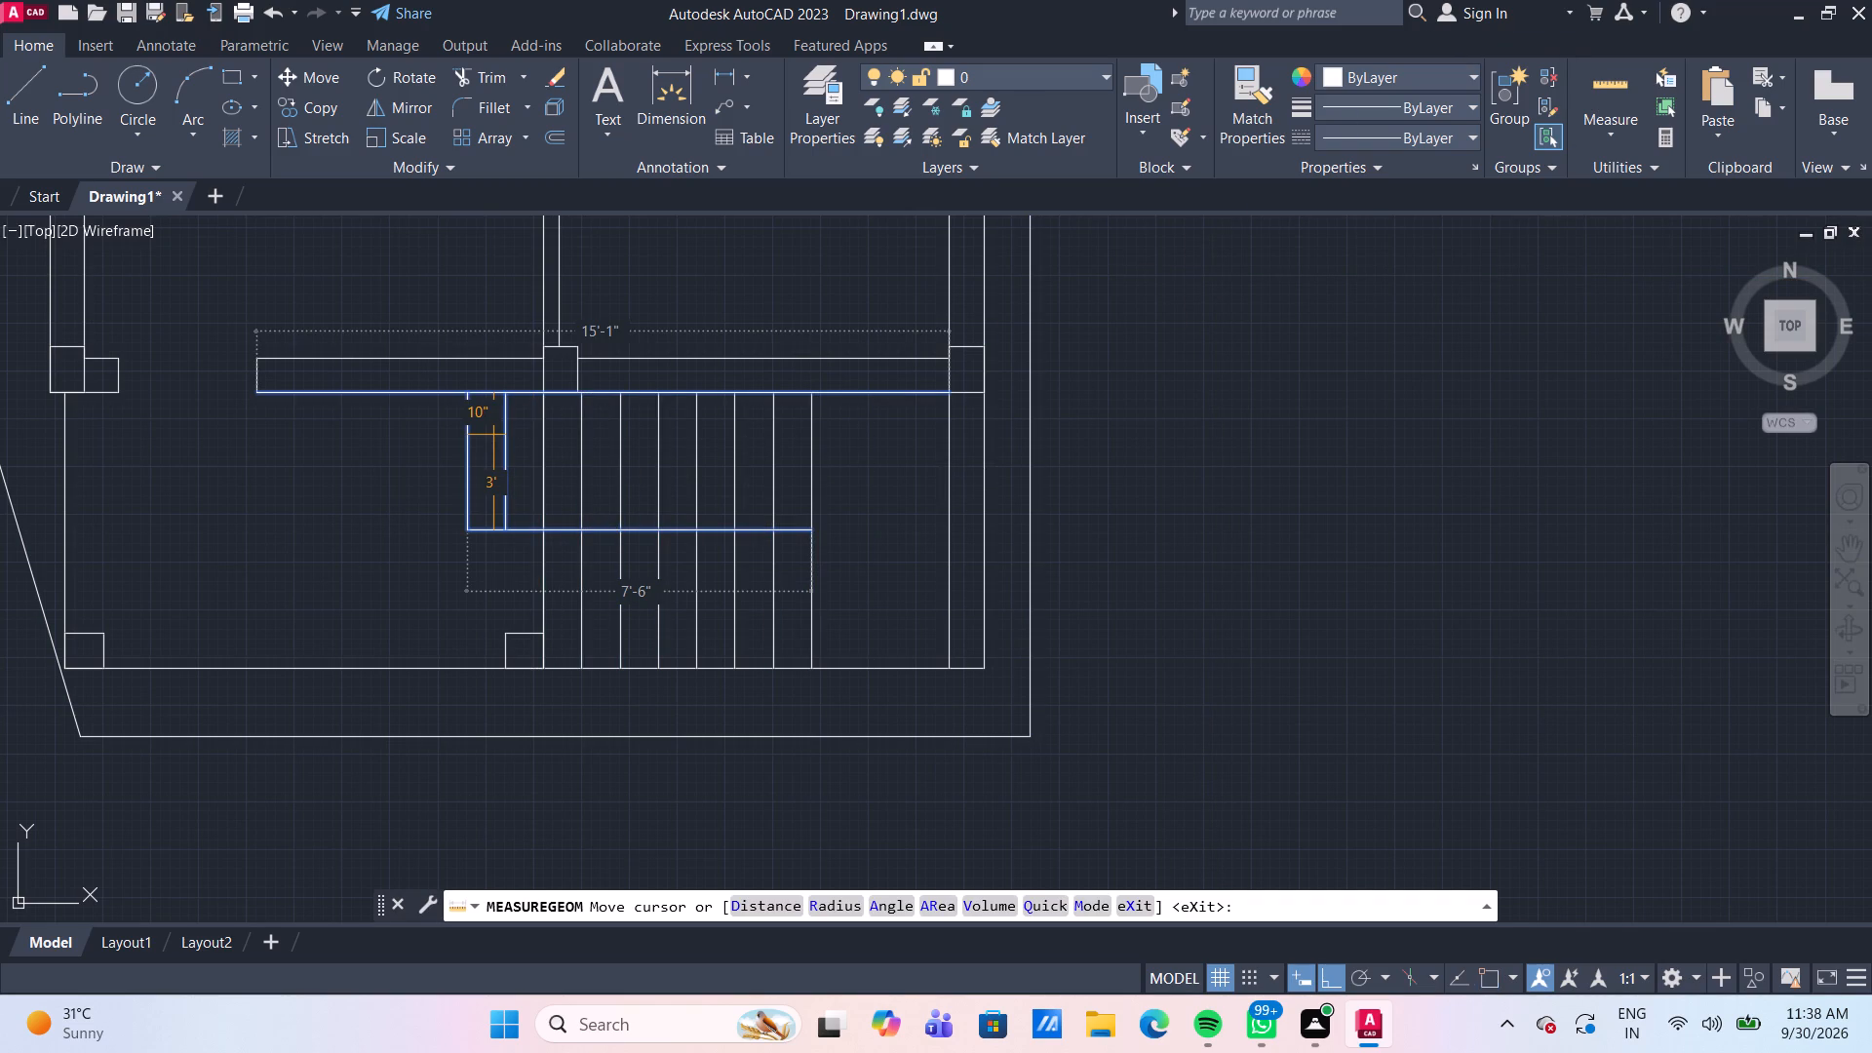
key("Escape")
Offset the horizontal line between the two stair flights 1'6" to each side, into the lower and upper flights.
key("o")
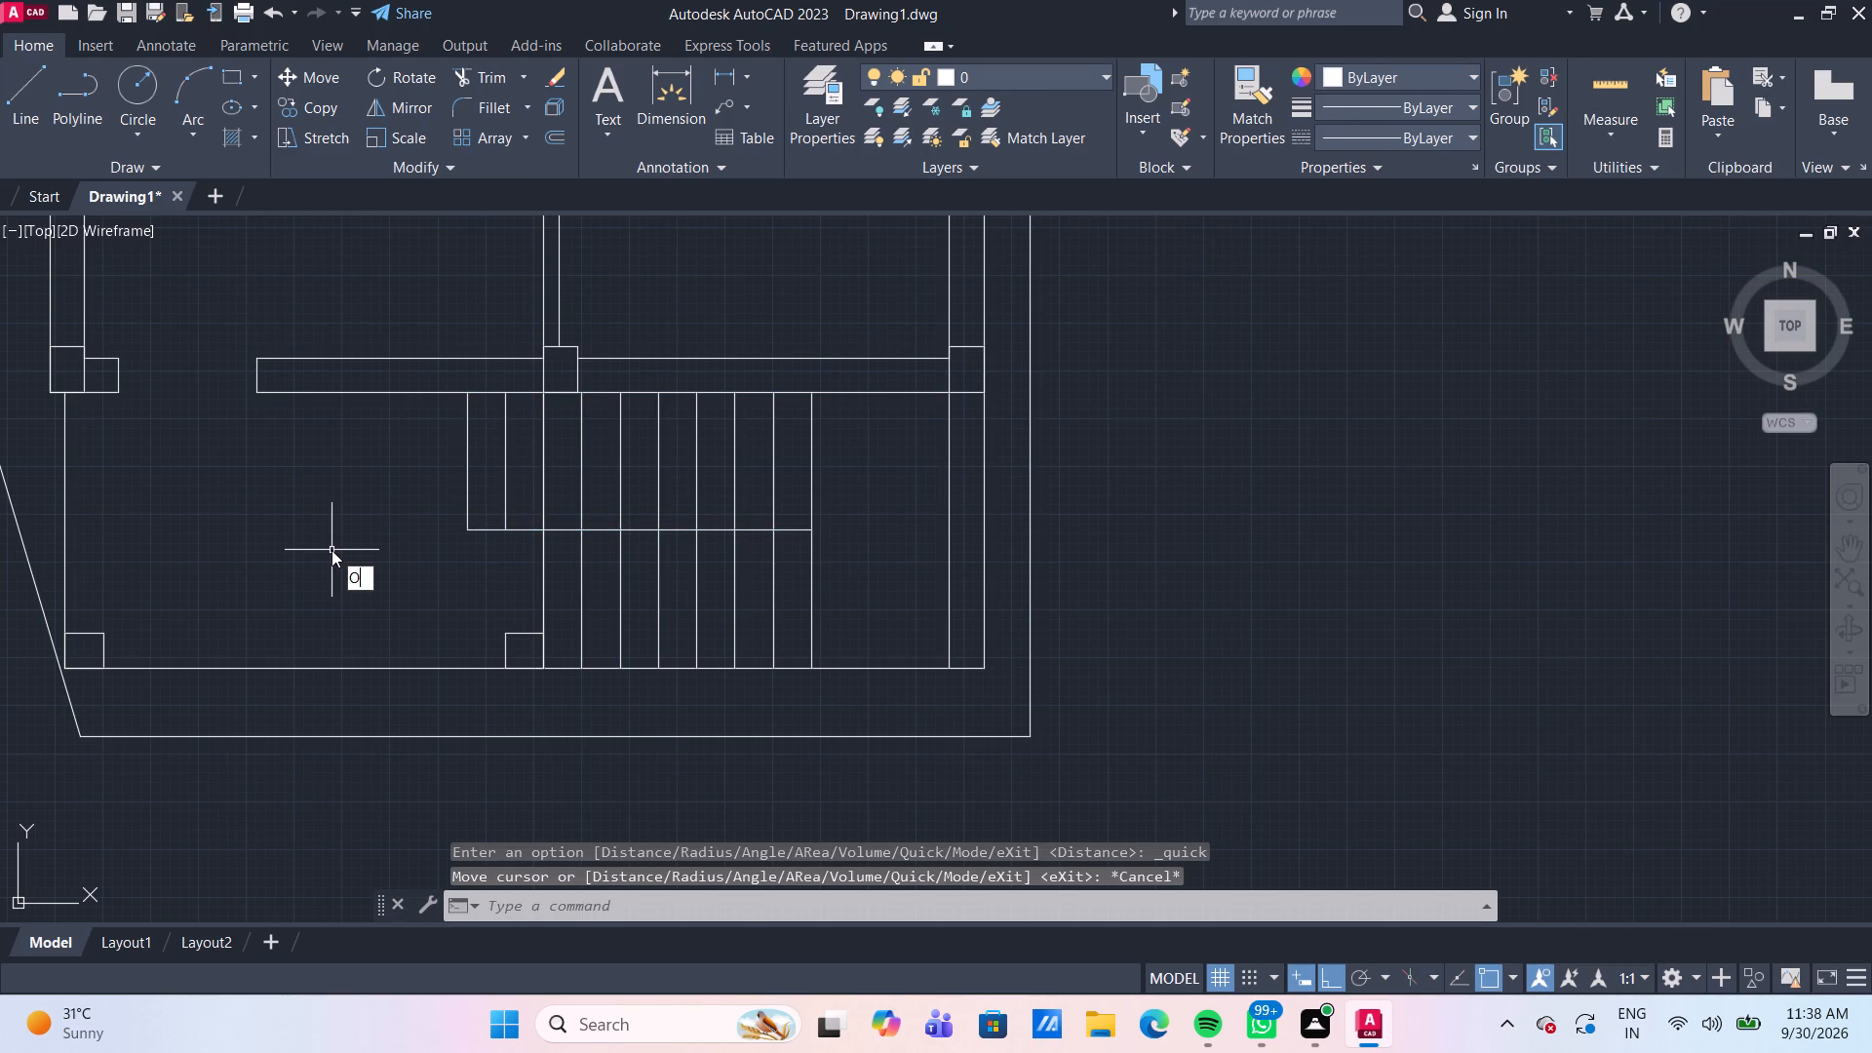
key("Return")
key("Return")
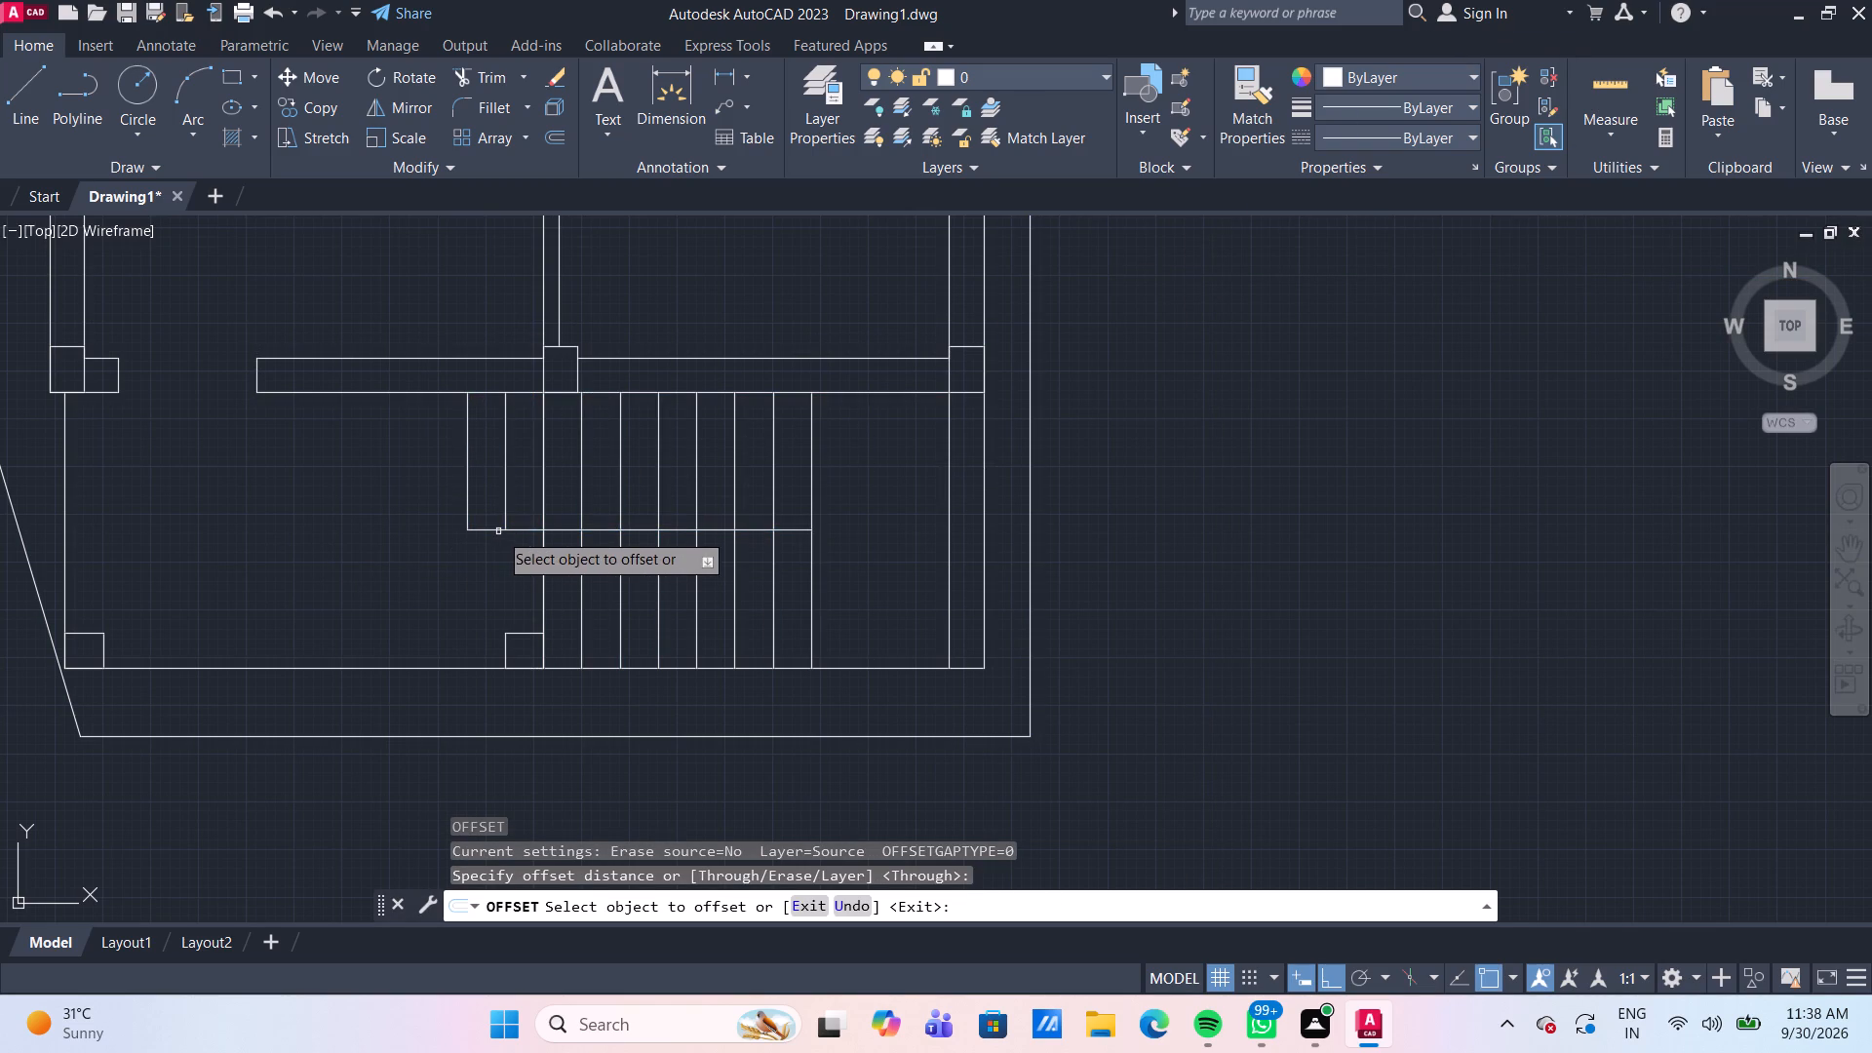
left_click(484, 532)
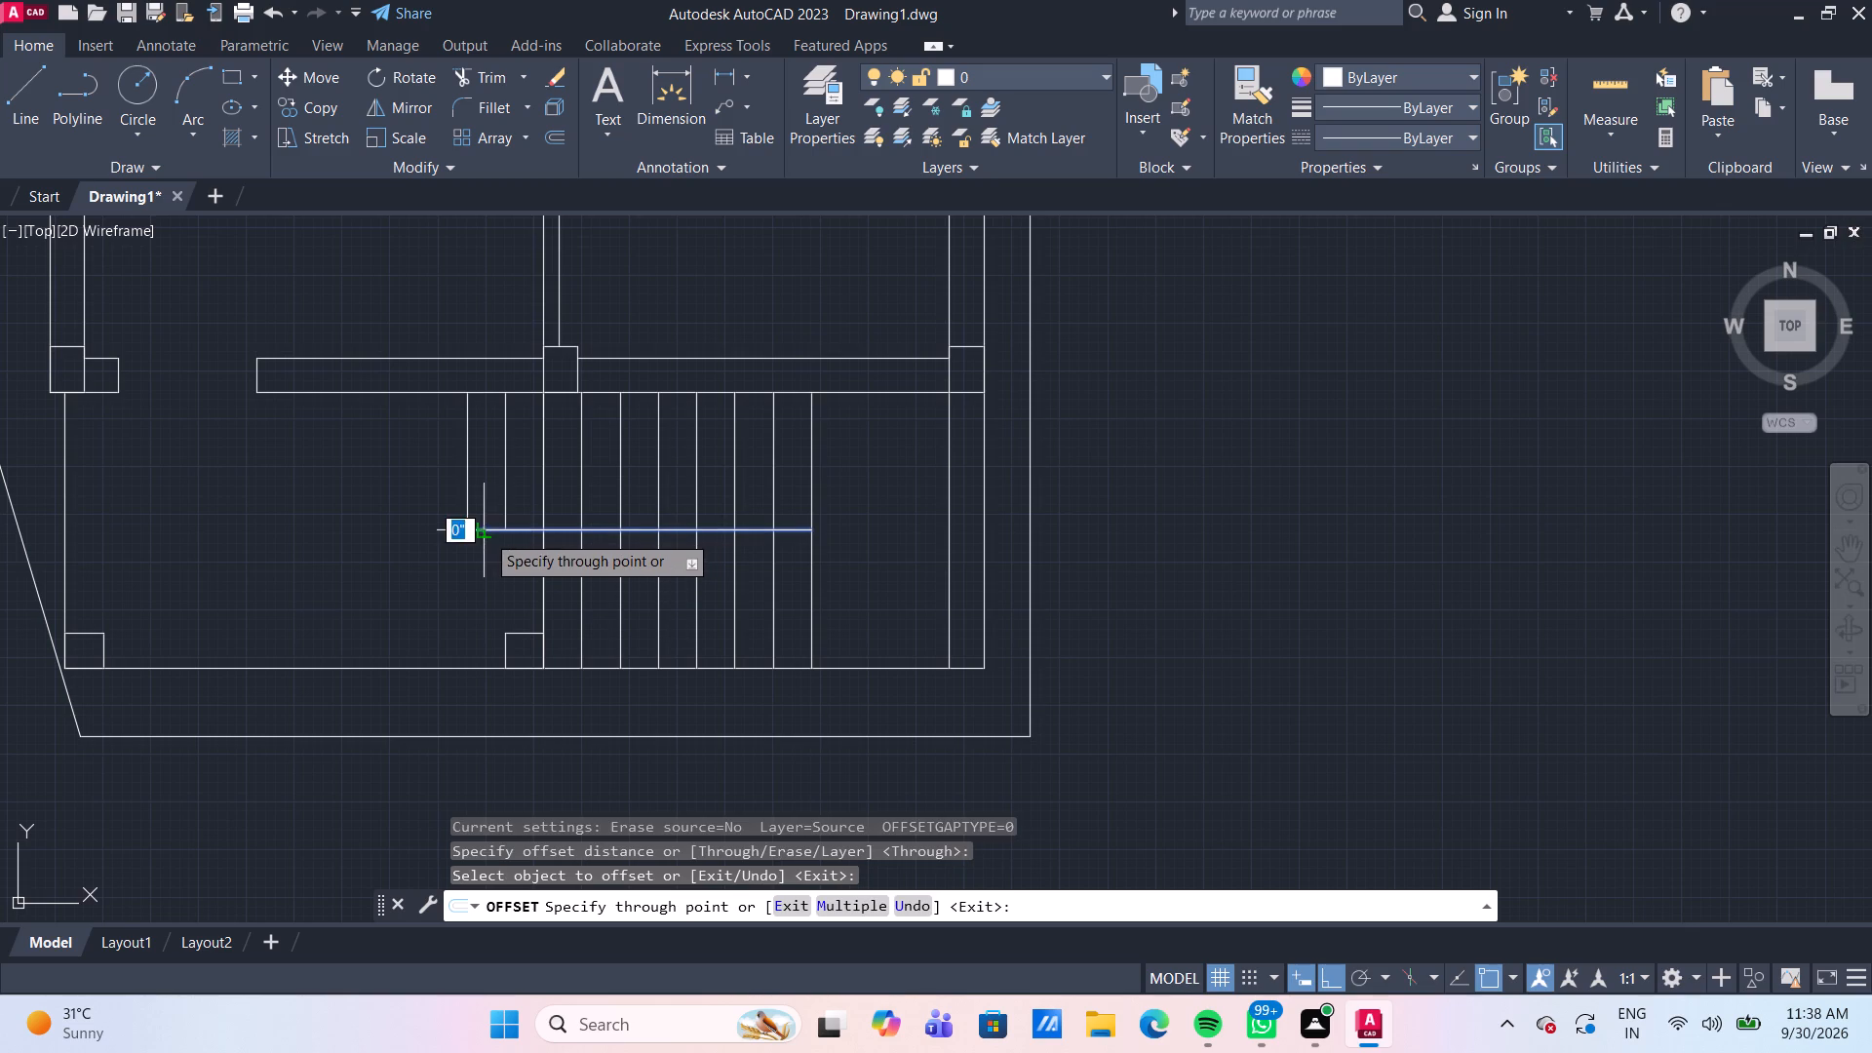
type("1'6\"")
key("Return")
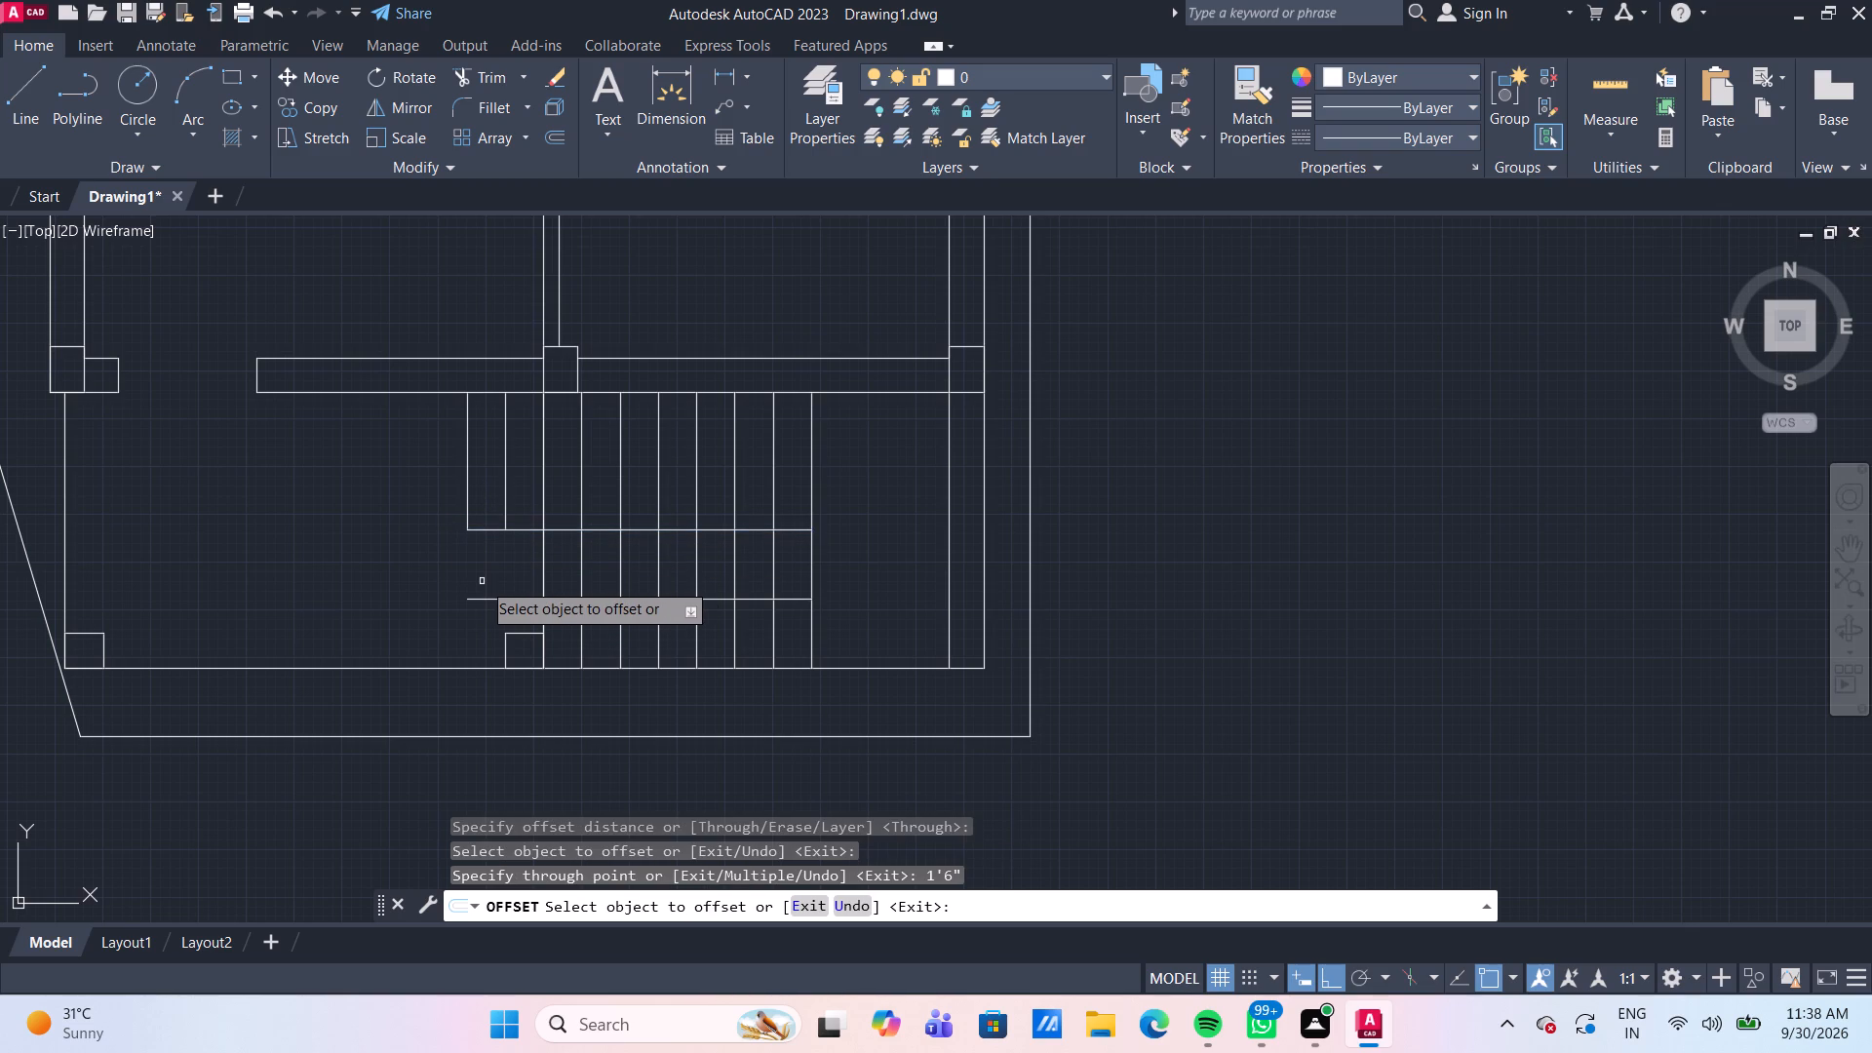
left_click(712, 531)
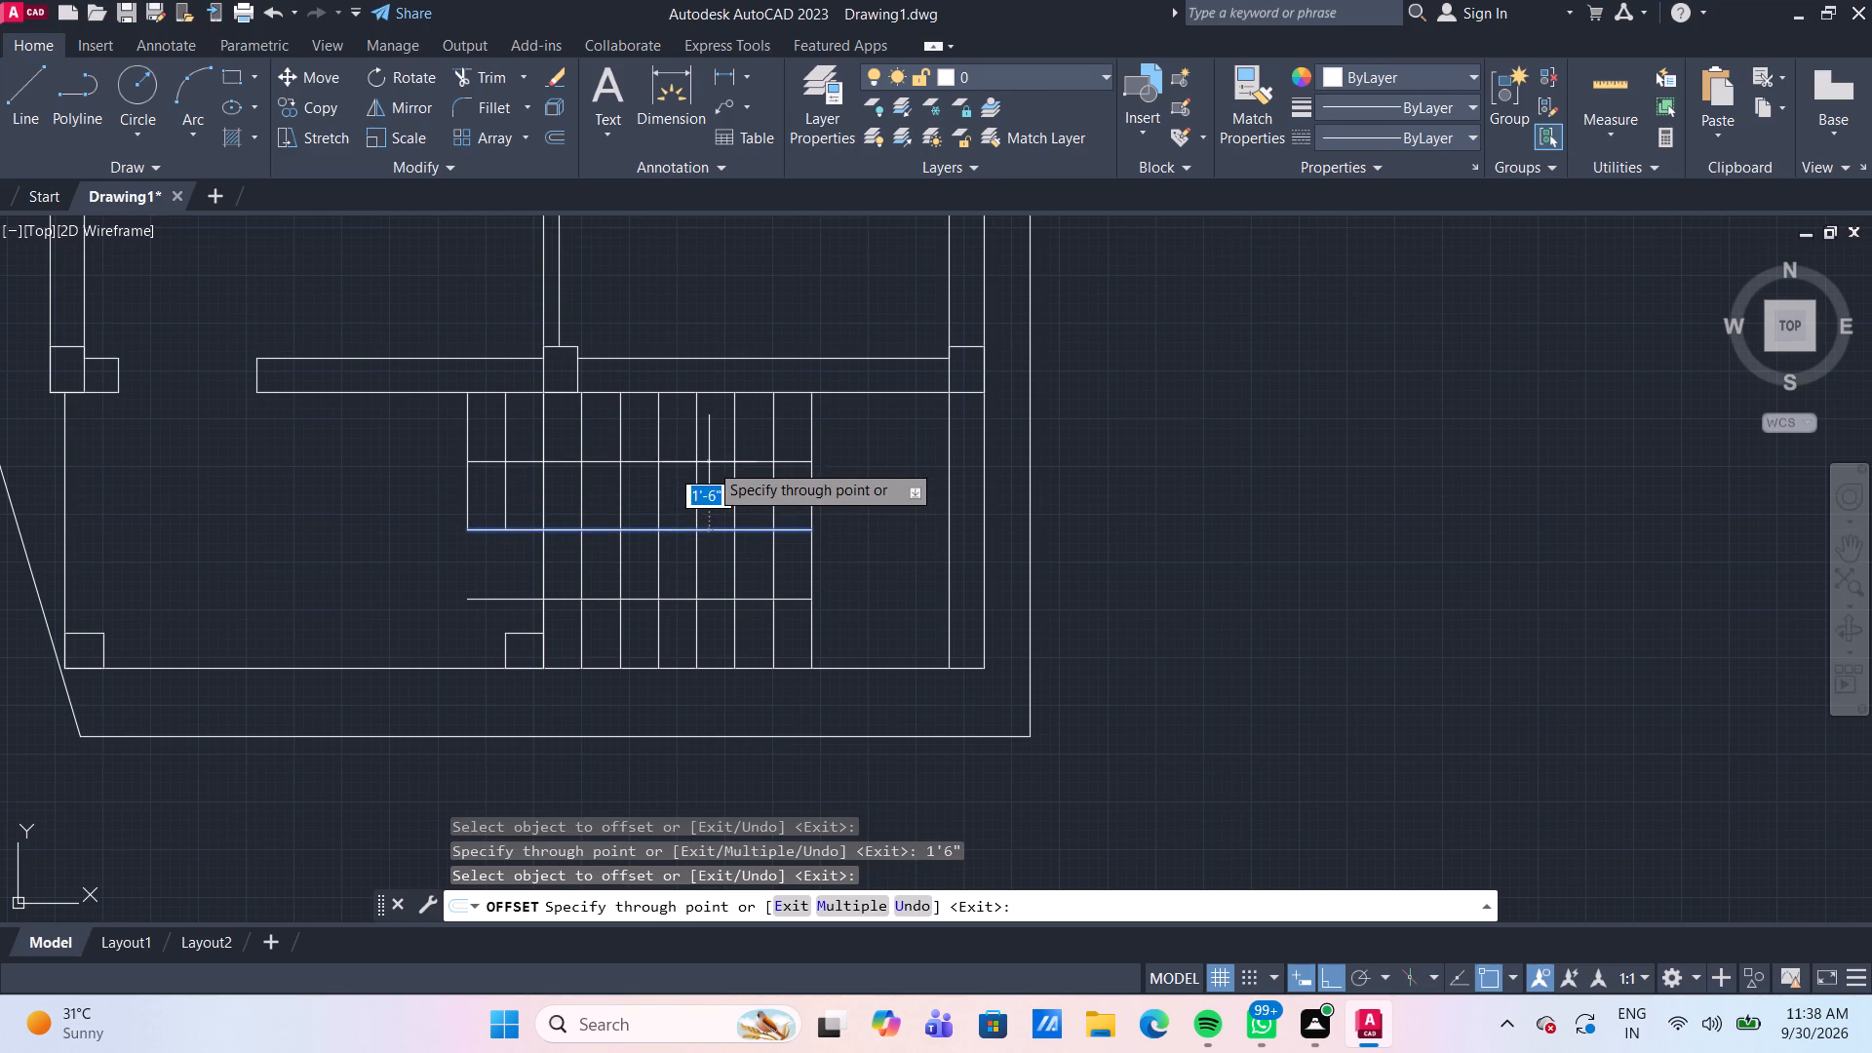
type("1'6\"")
key("Return")
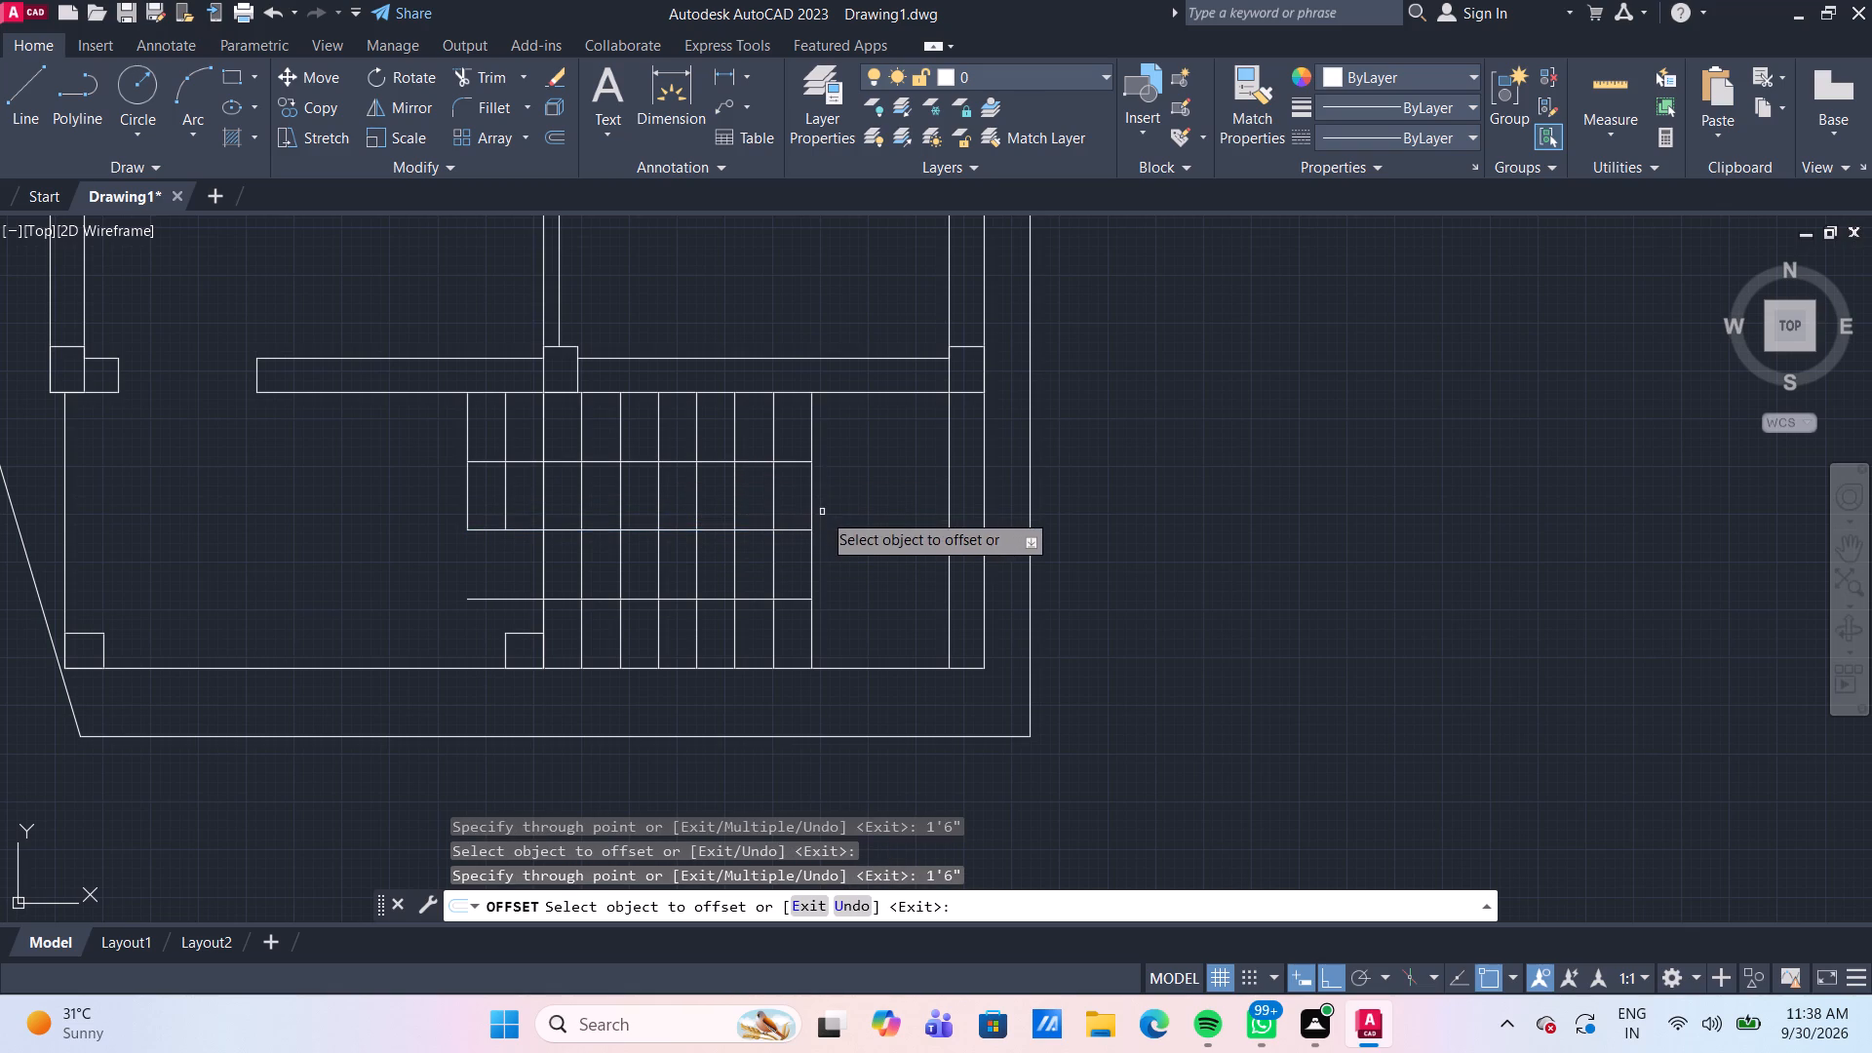
Offset the vertical end line of the stair flights 1'6" into the landing.
left_click(812, 571)
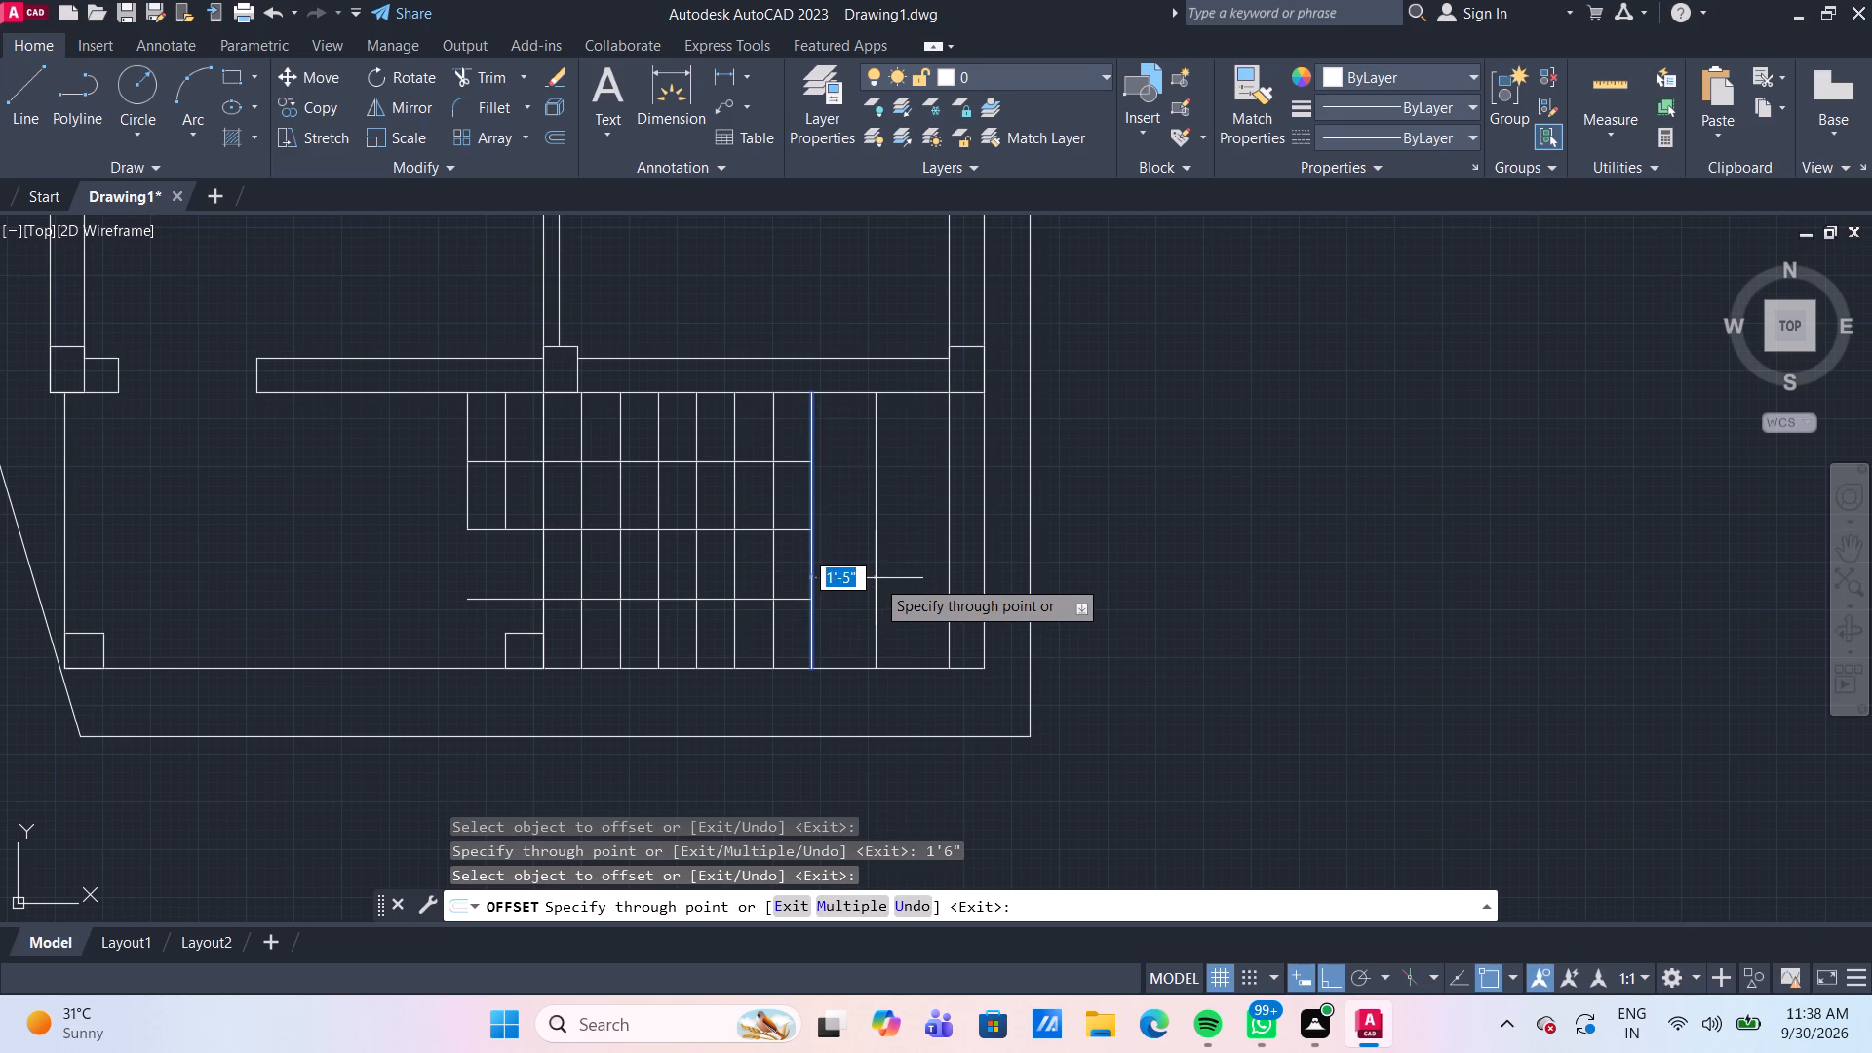
type("1'6\"")
key("Return")
key("Escape")
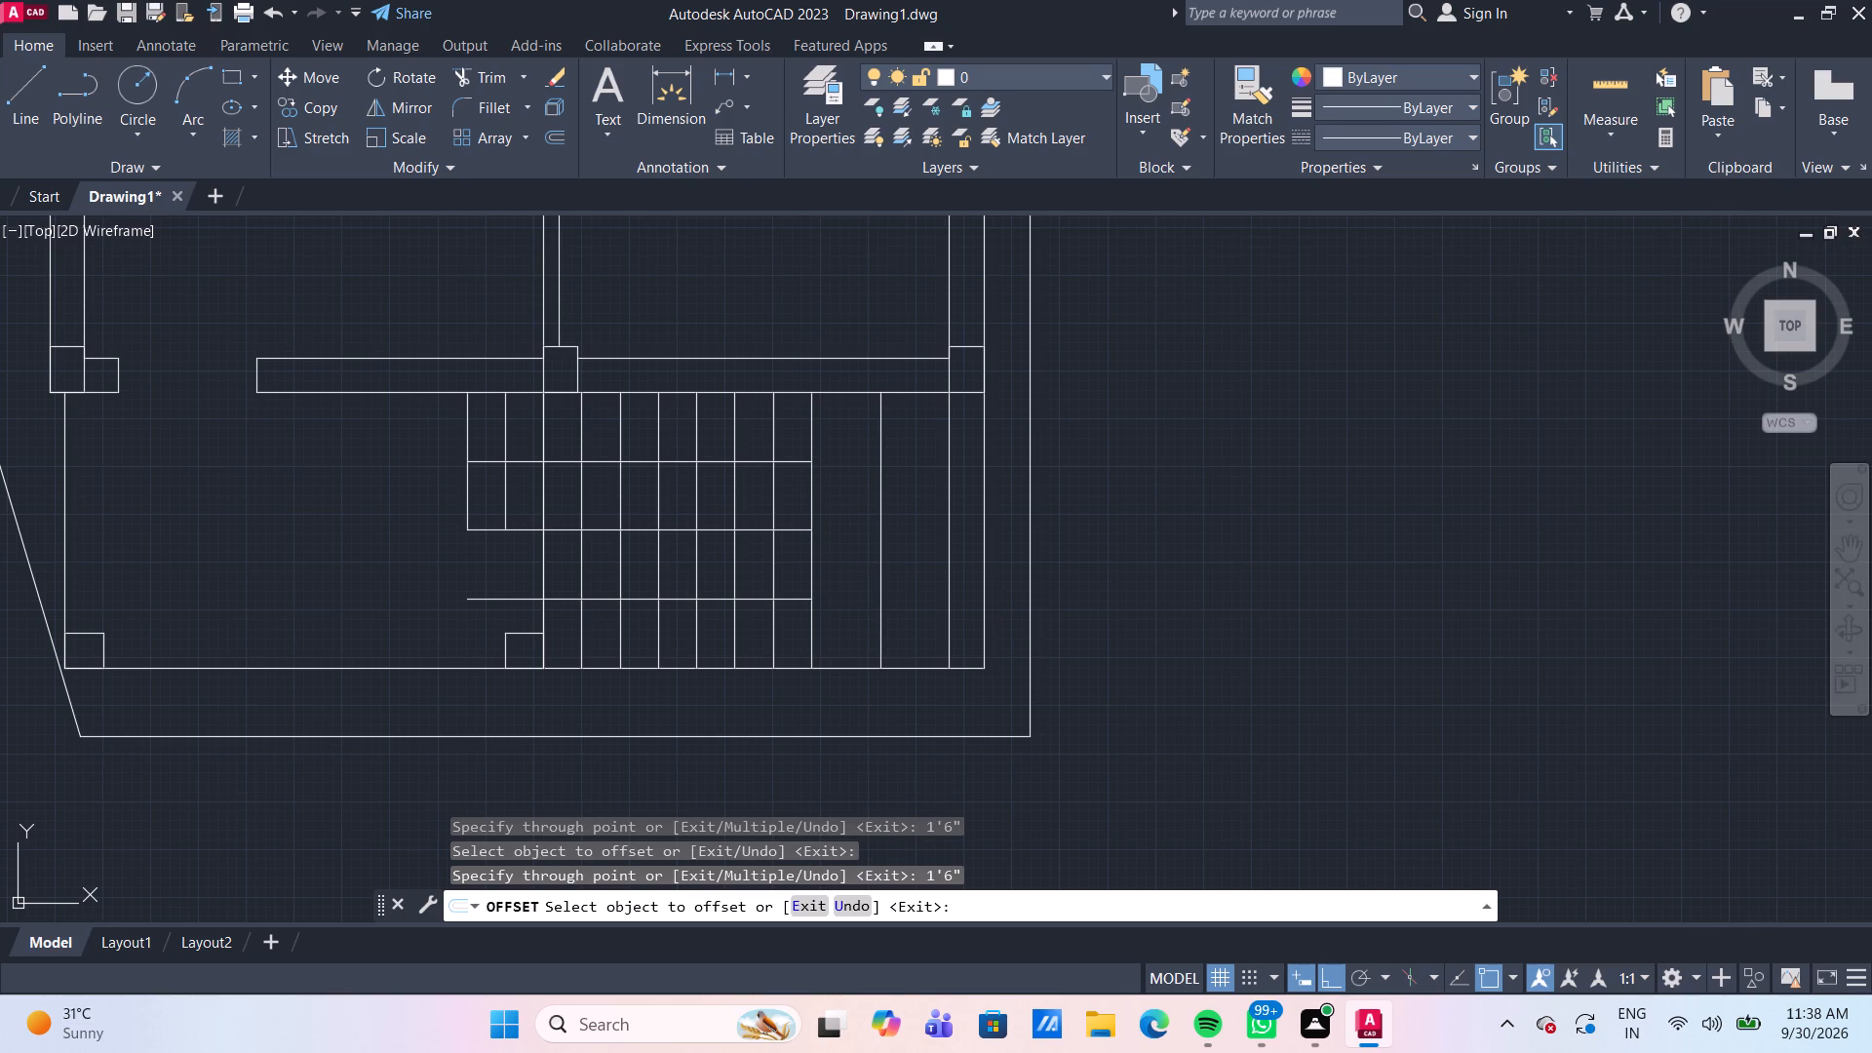
Extend the centre lines of the upper and lower flights to the new vertical line in the landing.
type("TR")
key("Return")
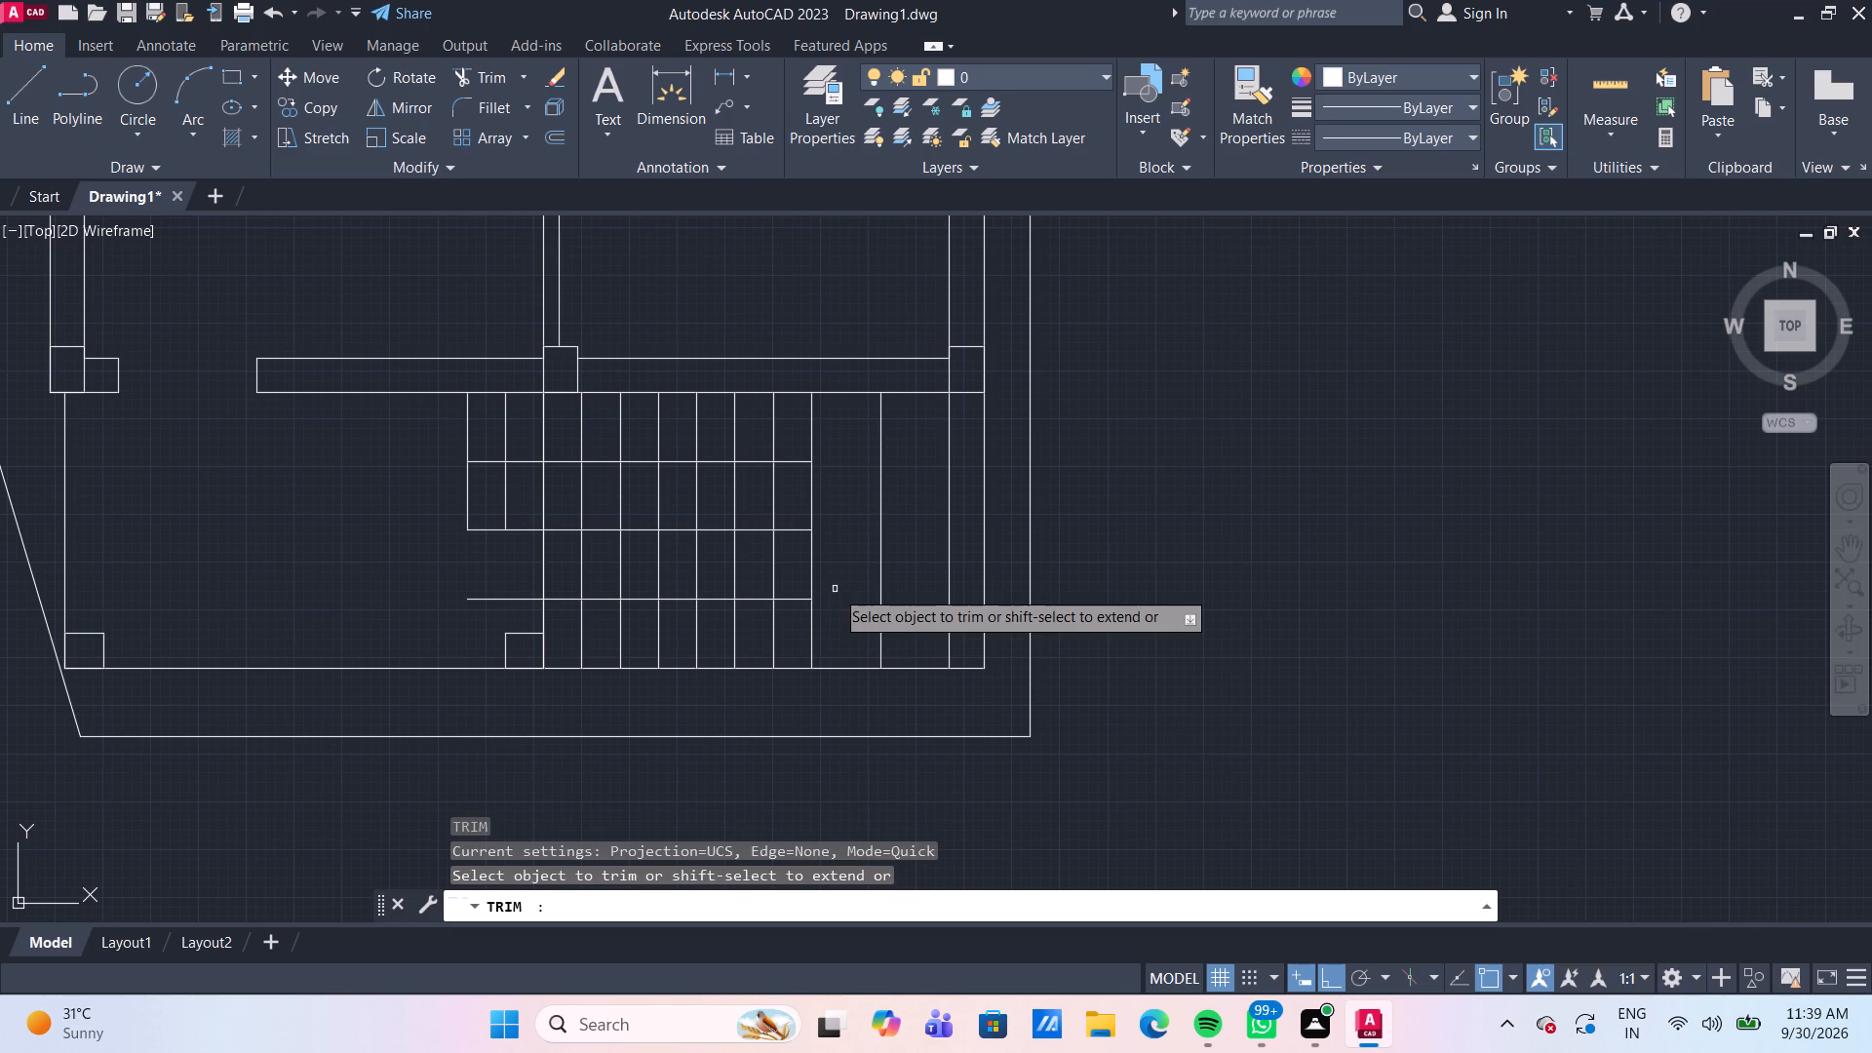
left_click(785, 603, "shift")
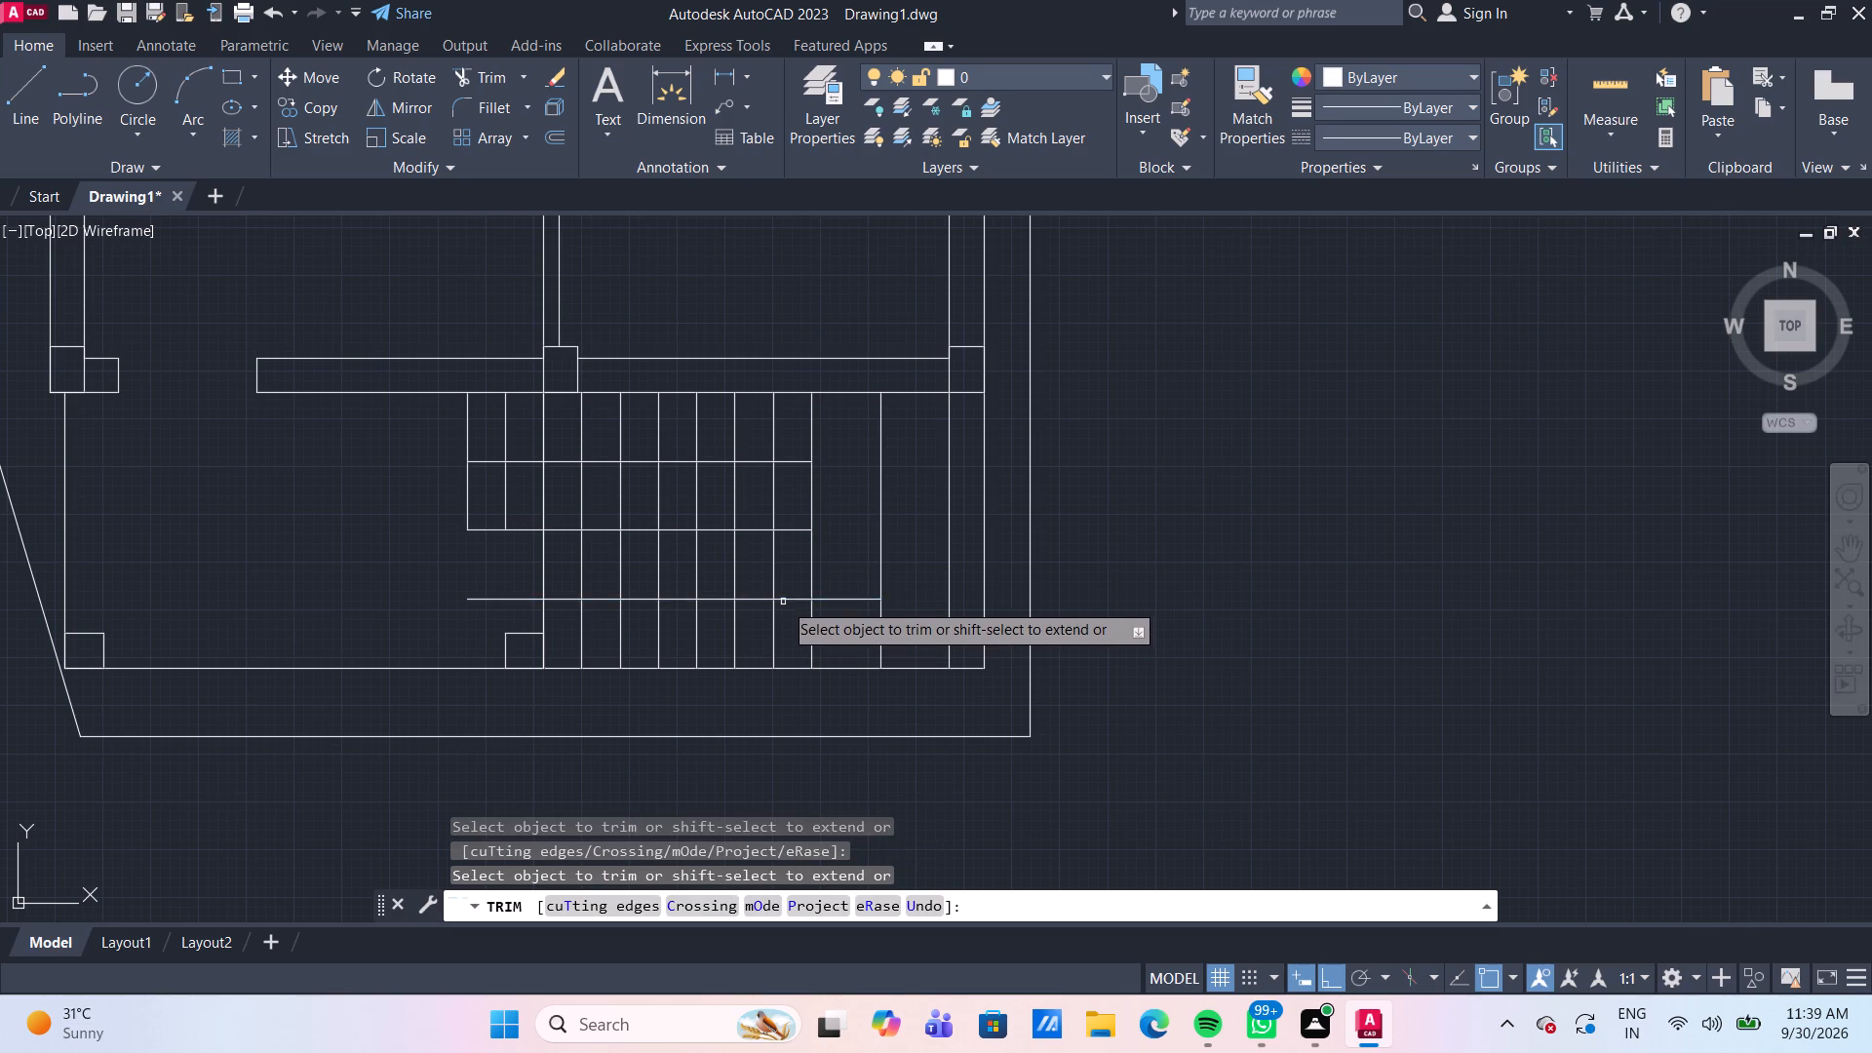
left_click(790, 458, "shift")
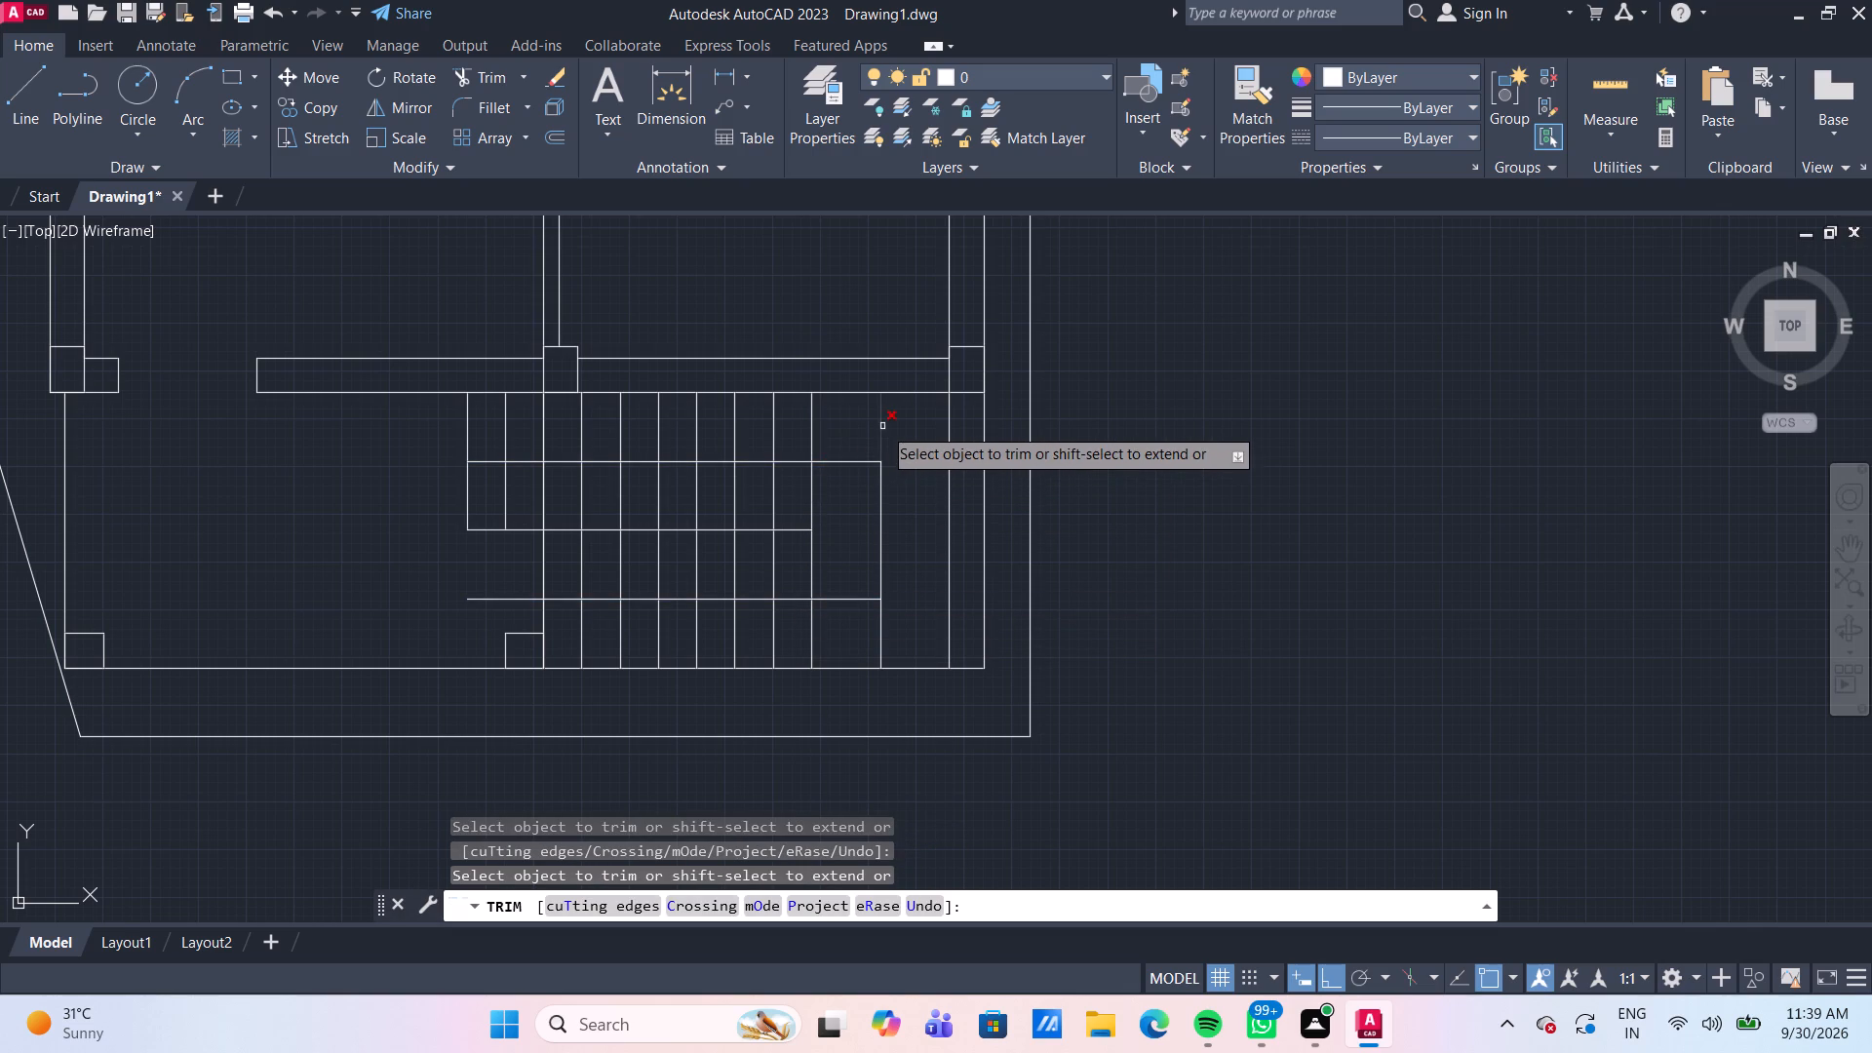
Trim the landing line's ends beyond the two flight centre lines and the upper centre line's piece across the last step.
left_click(883, 426)
left_click(882, 646)
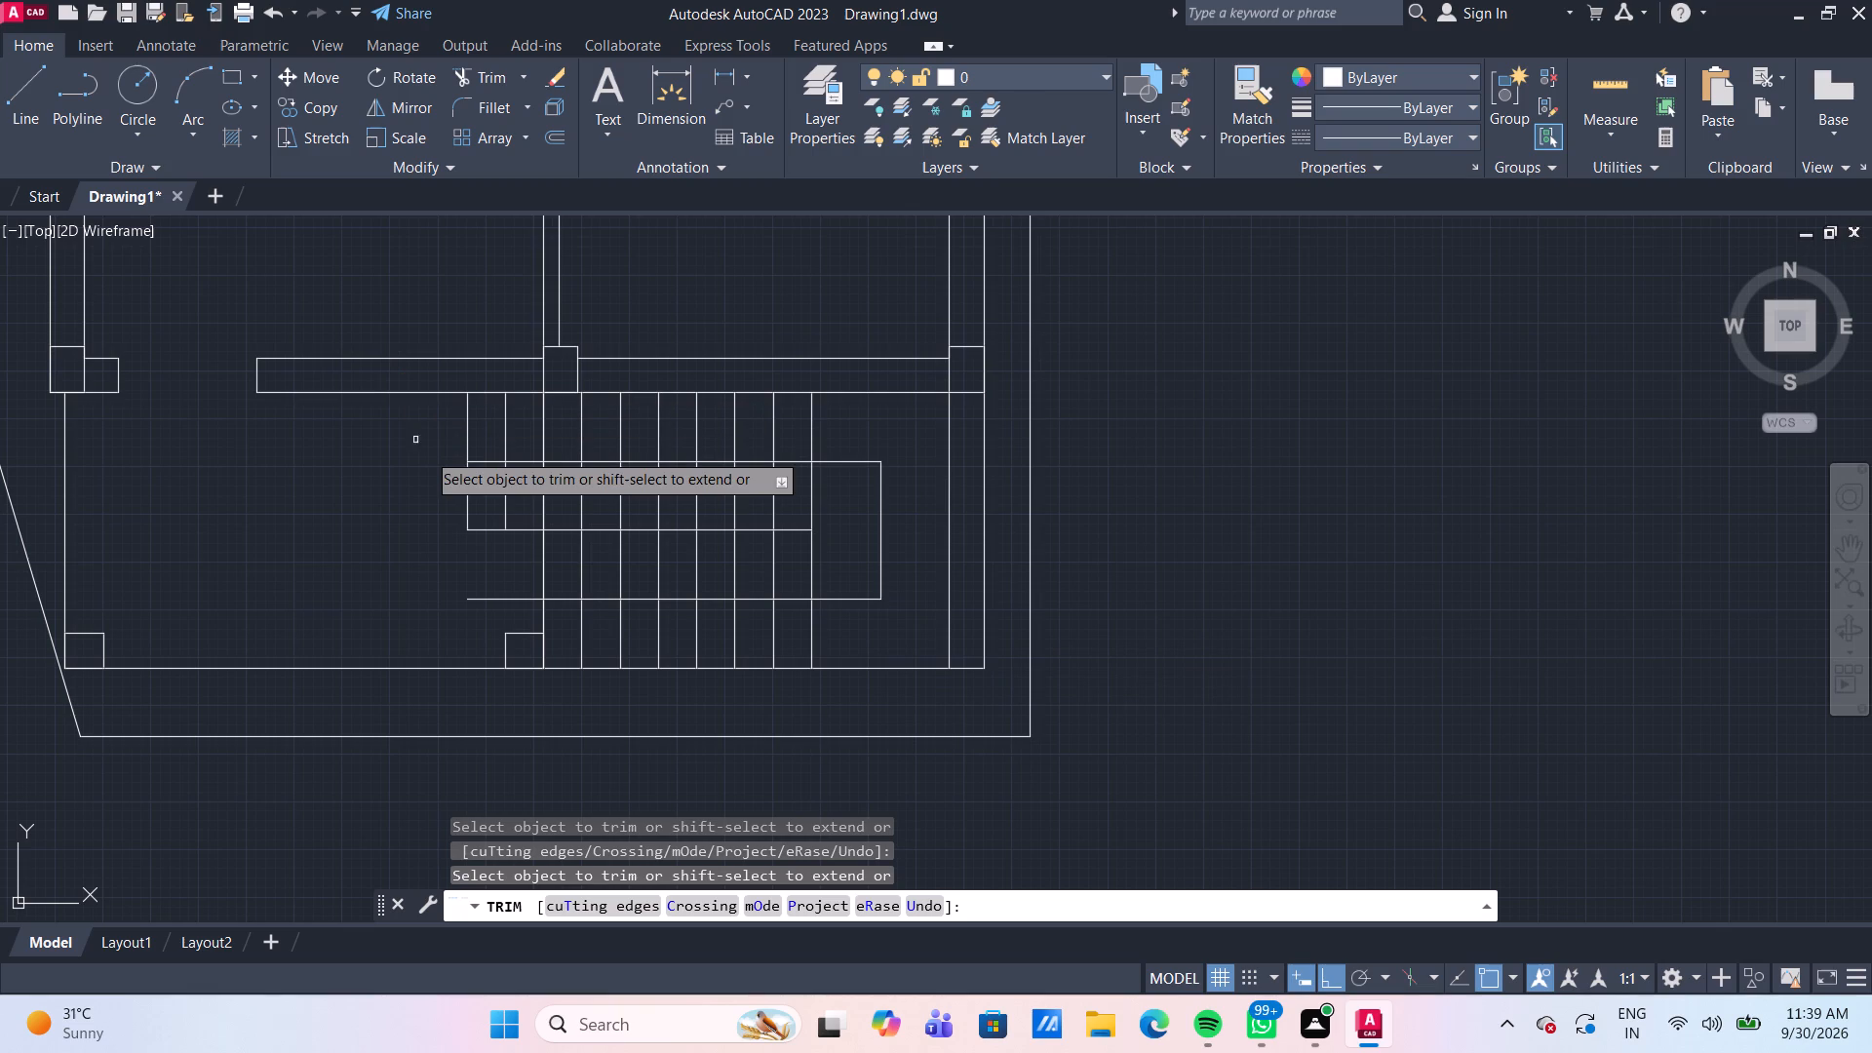
left_click_drag(488, 467, 489, 458)
left_click(489, 452)
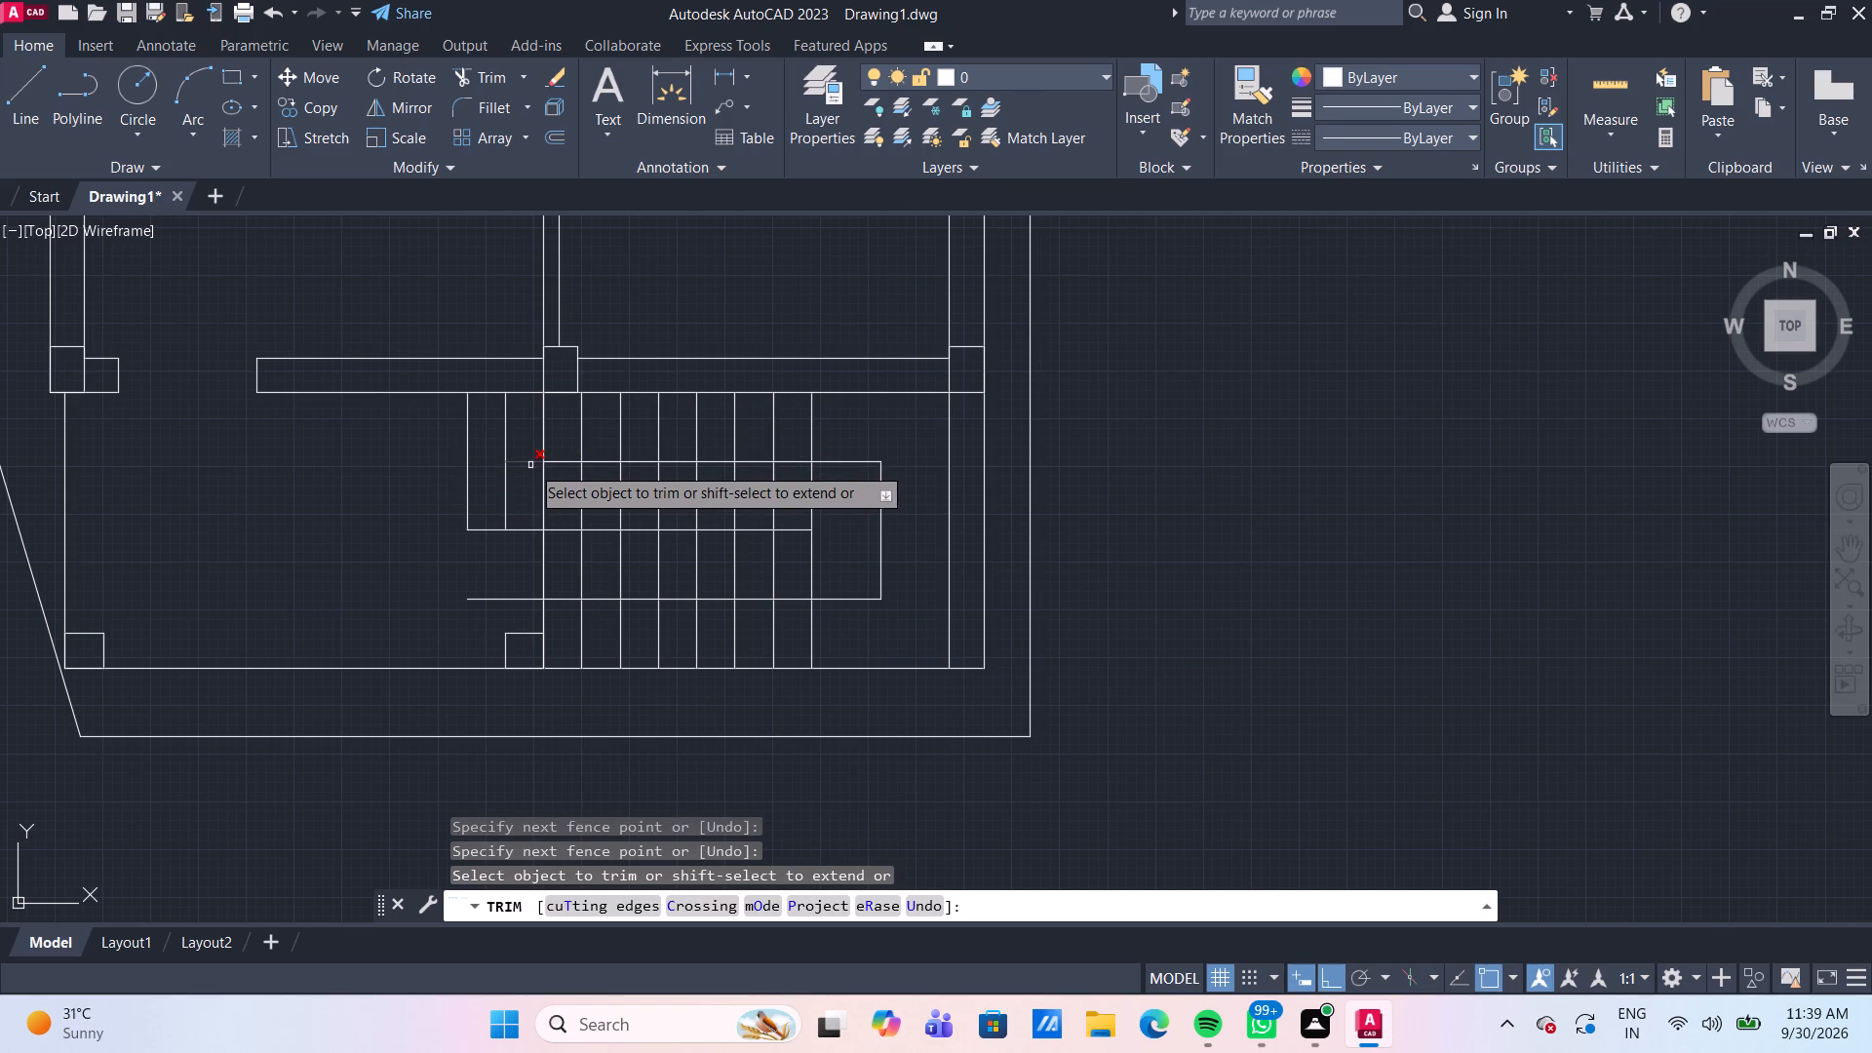
scroll(528, 465, "up", 2)
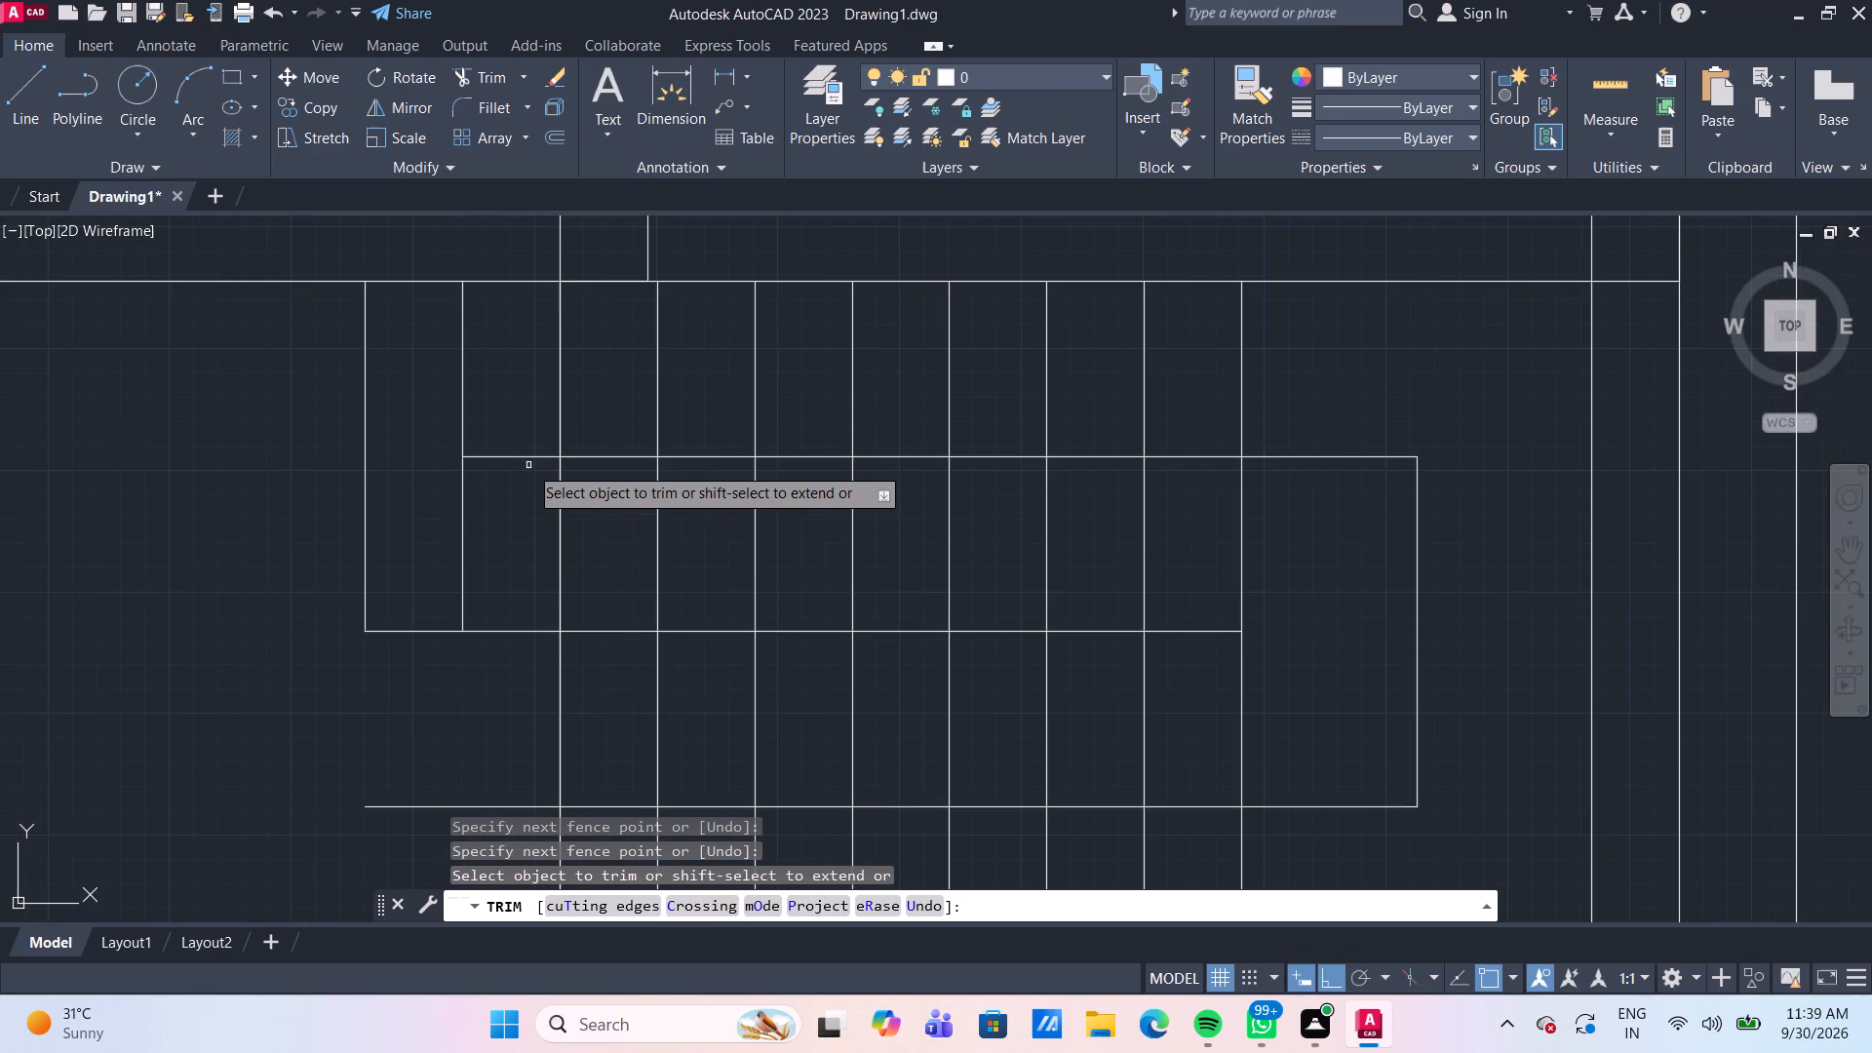
scroll(525, 508, "up", 1)
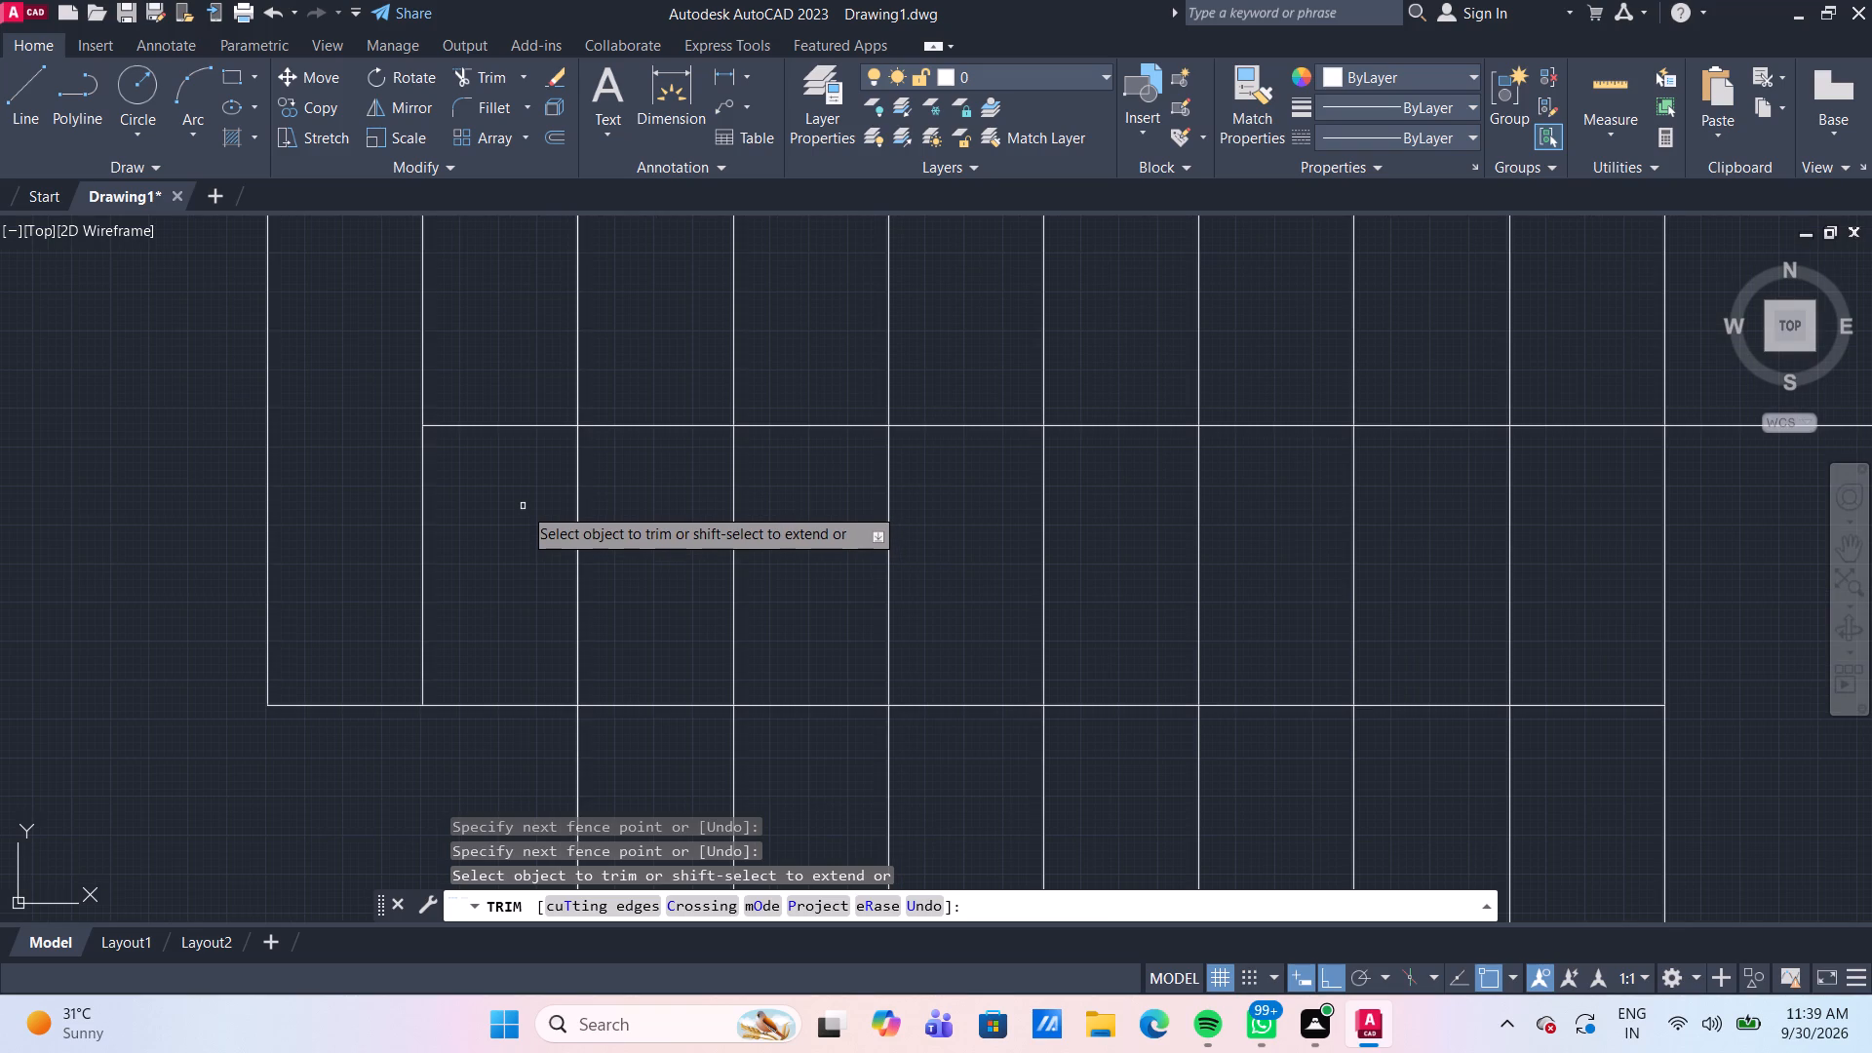
key("Escape")
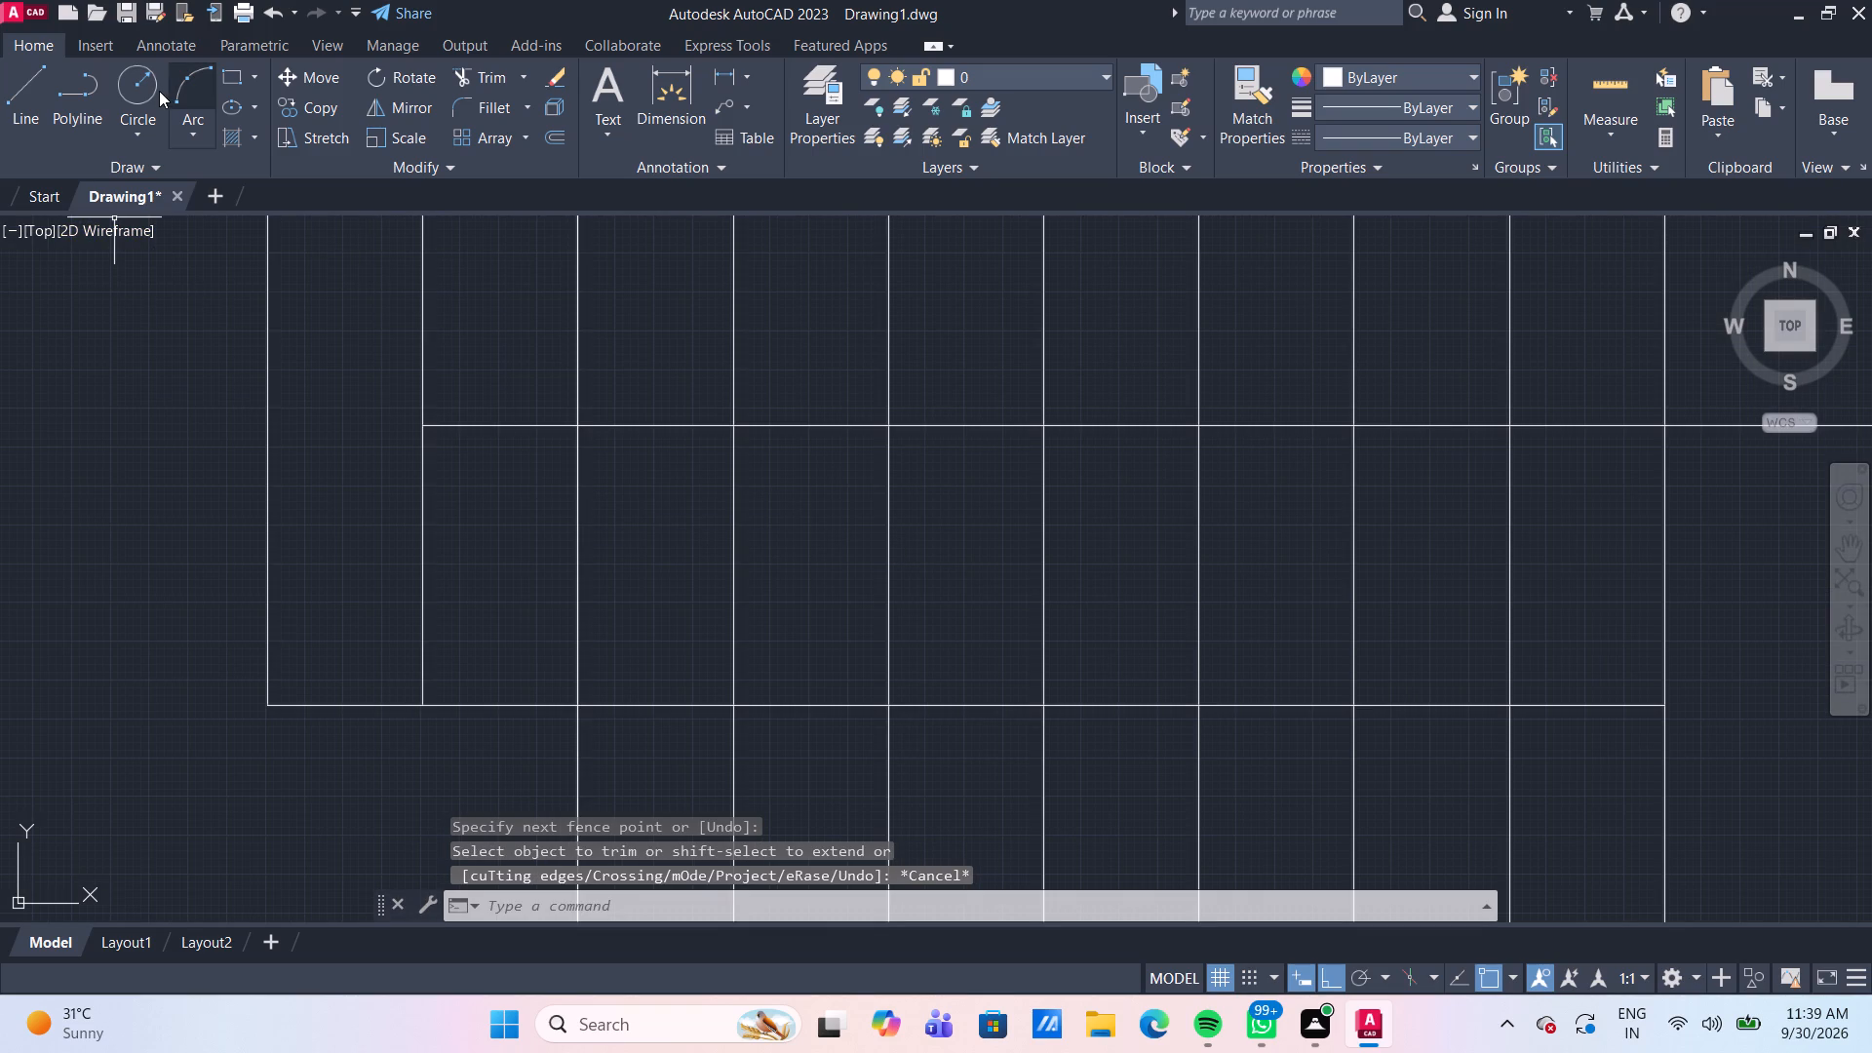
With Ortho off, draw a slanted arrowhead line about 4" long at about 40° below the upper centre line, starting near its free end.
left_click(35, 103)
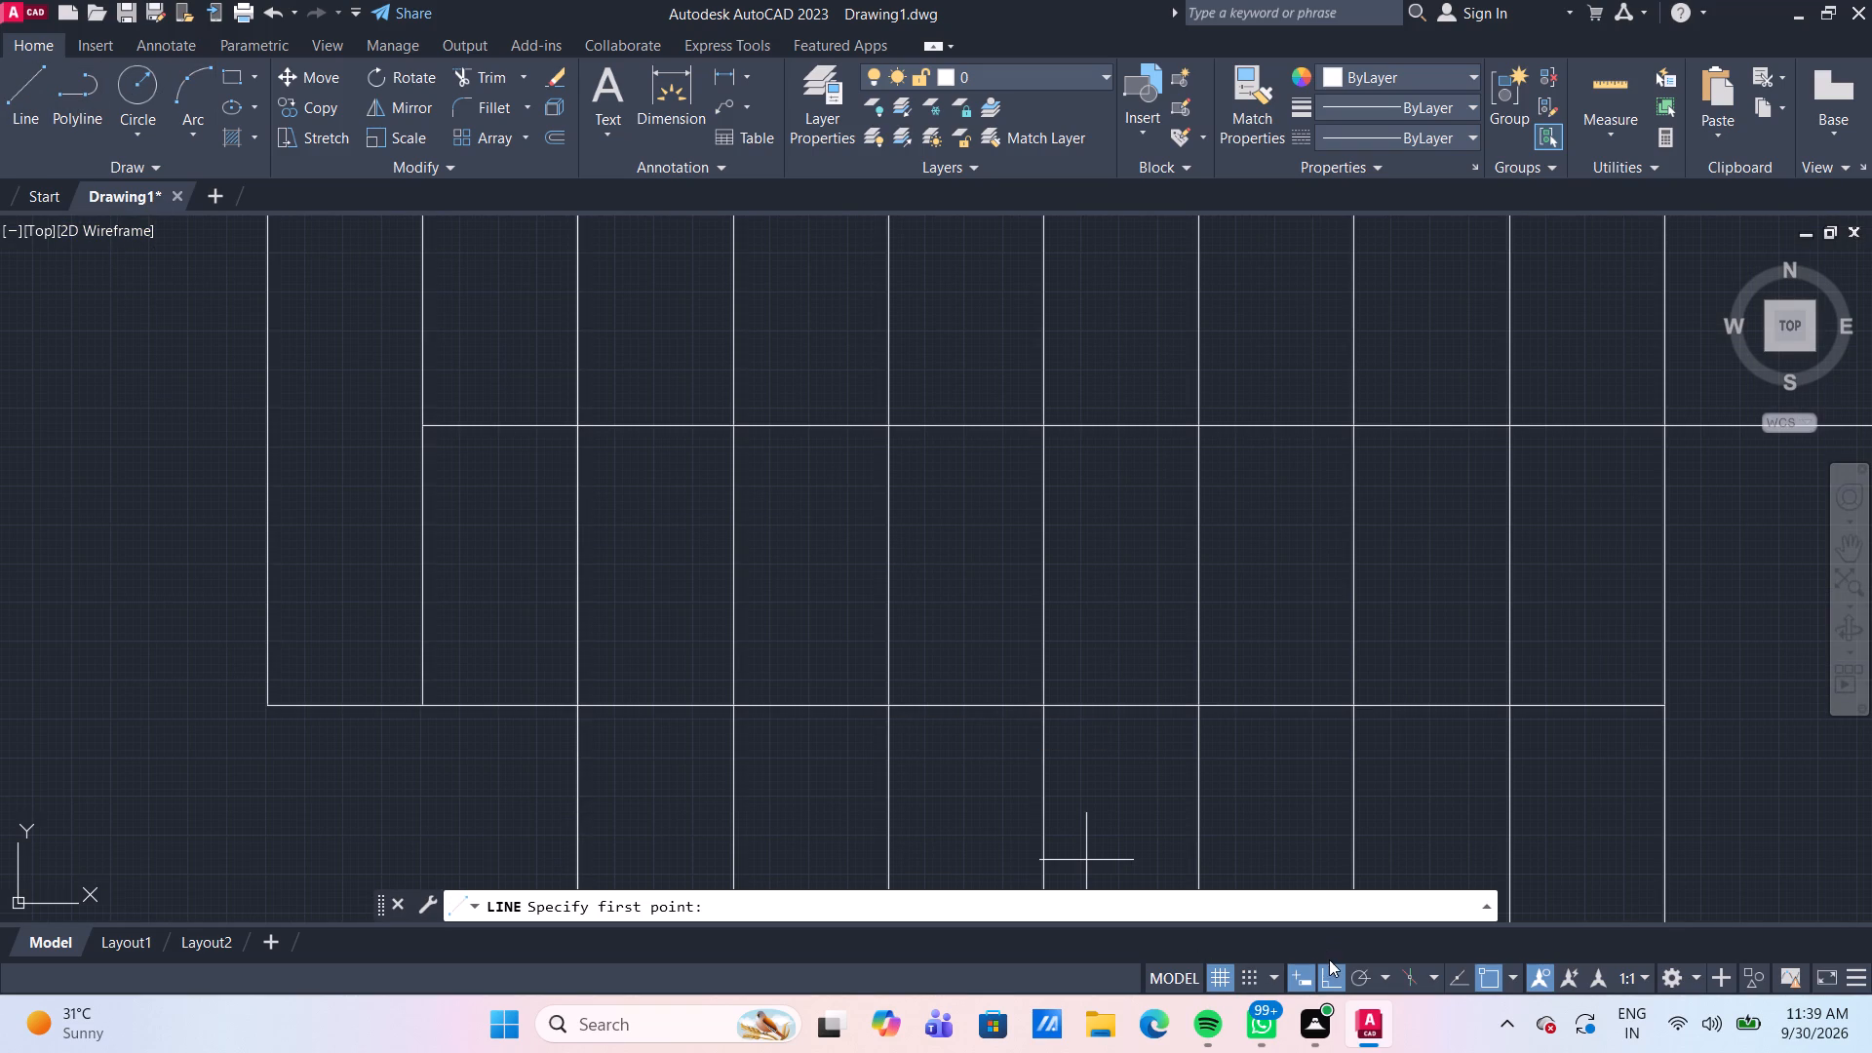
left_click(1328, 983)
scroll(537, 504, "up", 1)
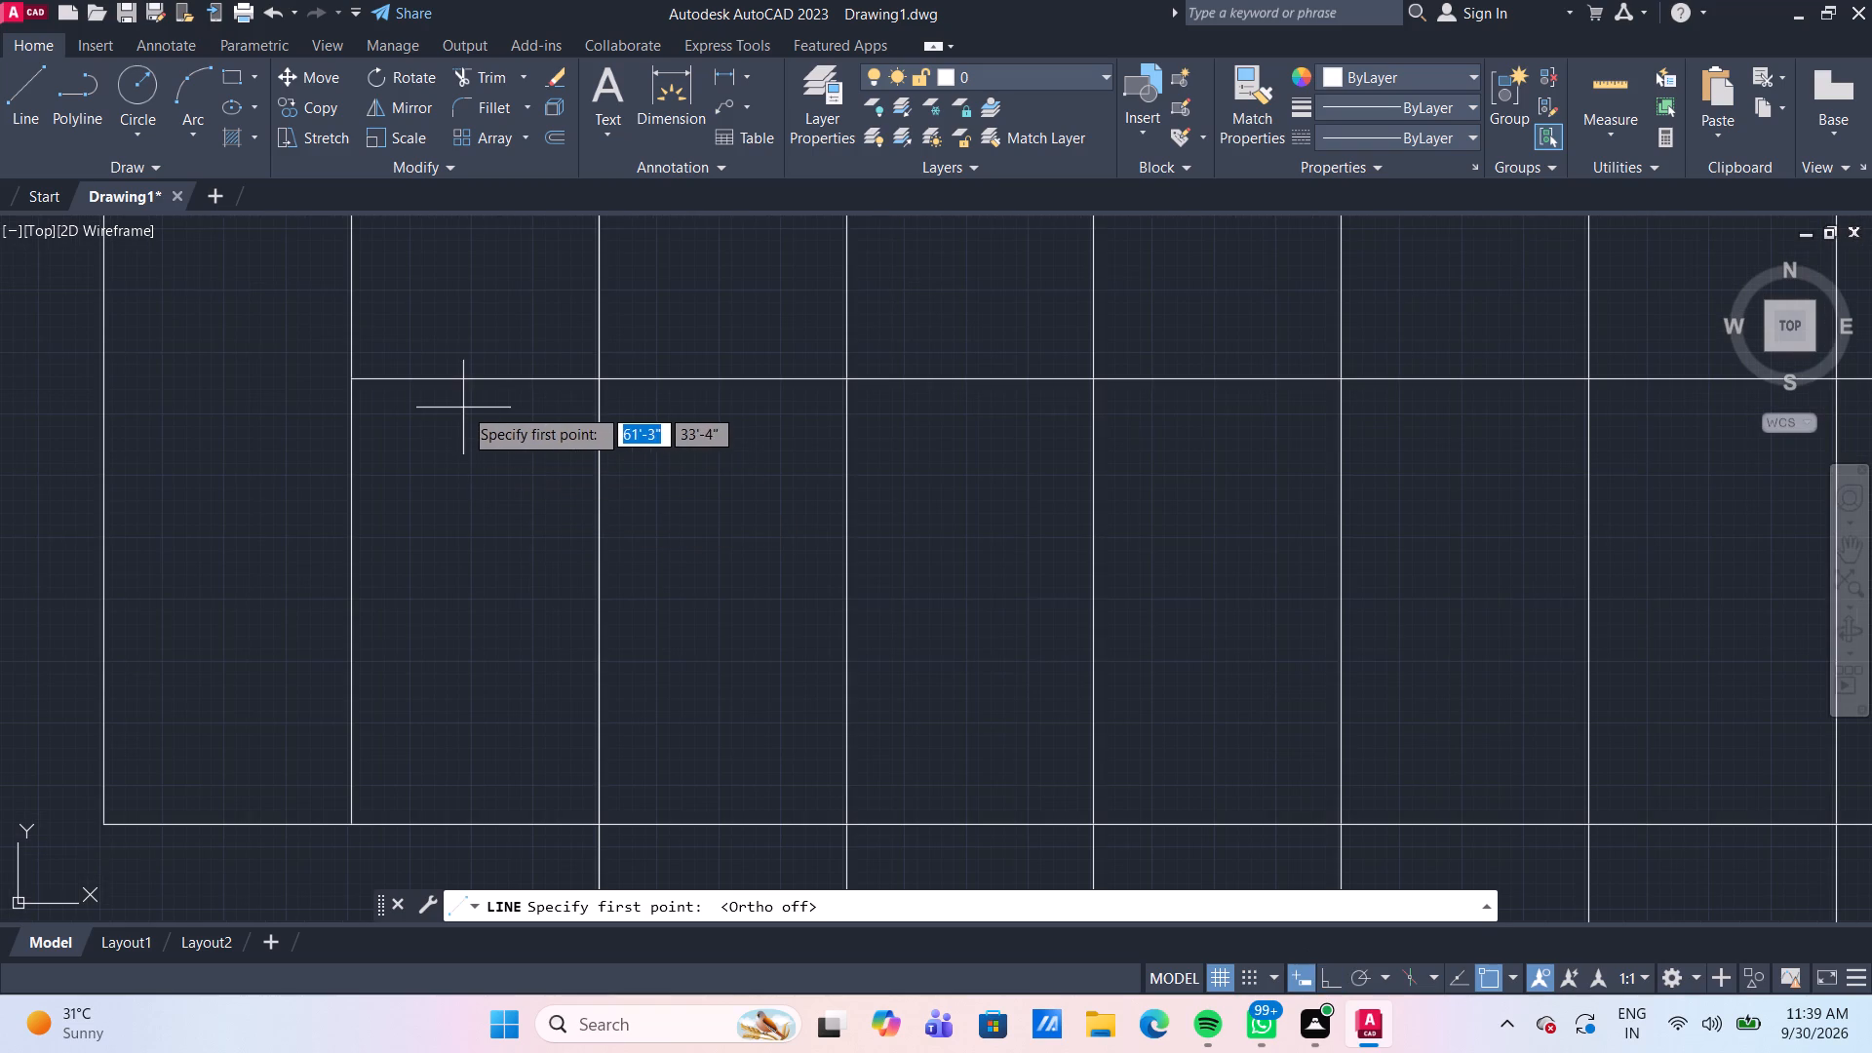
left_click(428, 376)
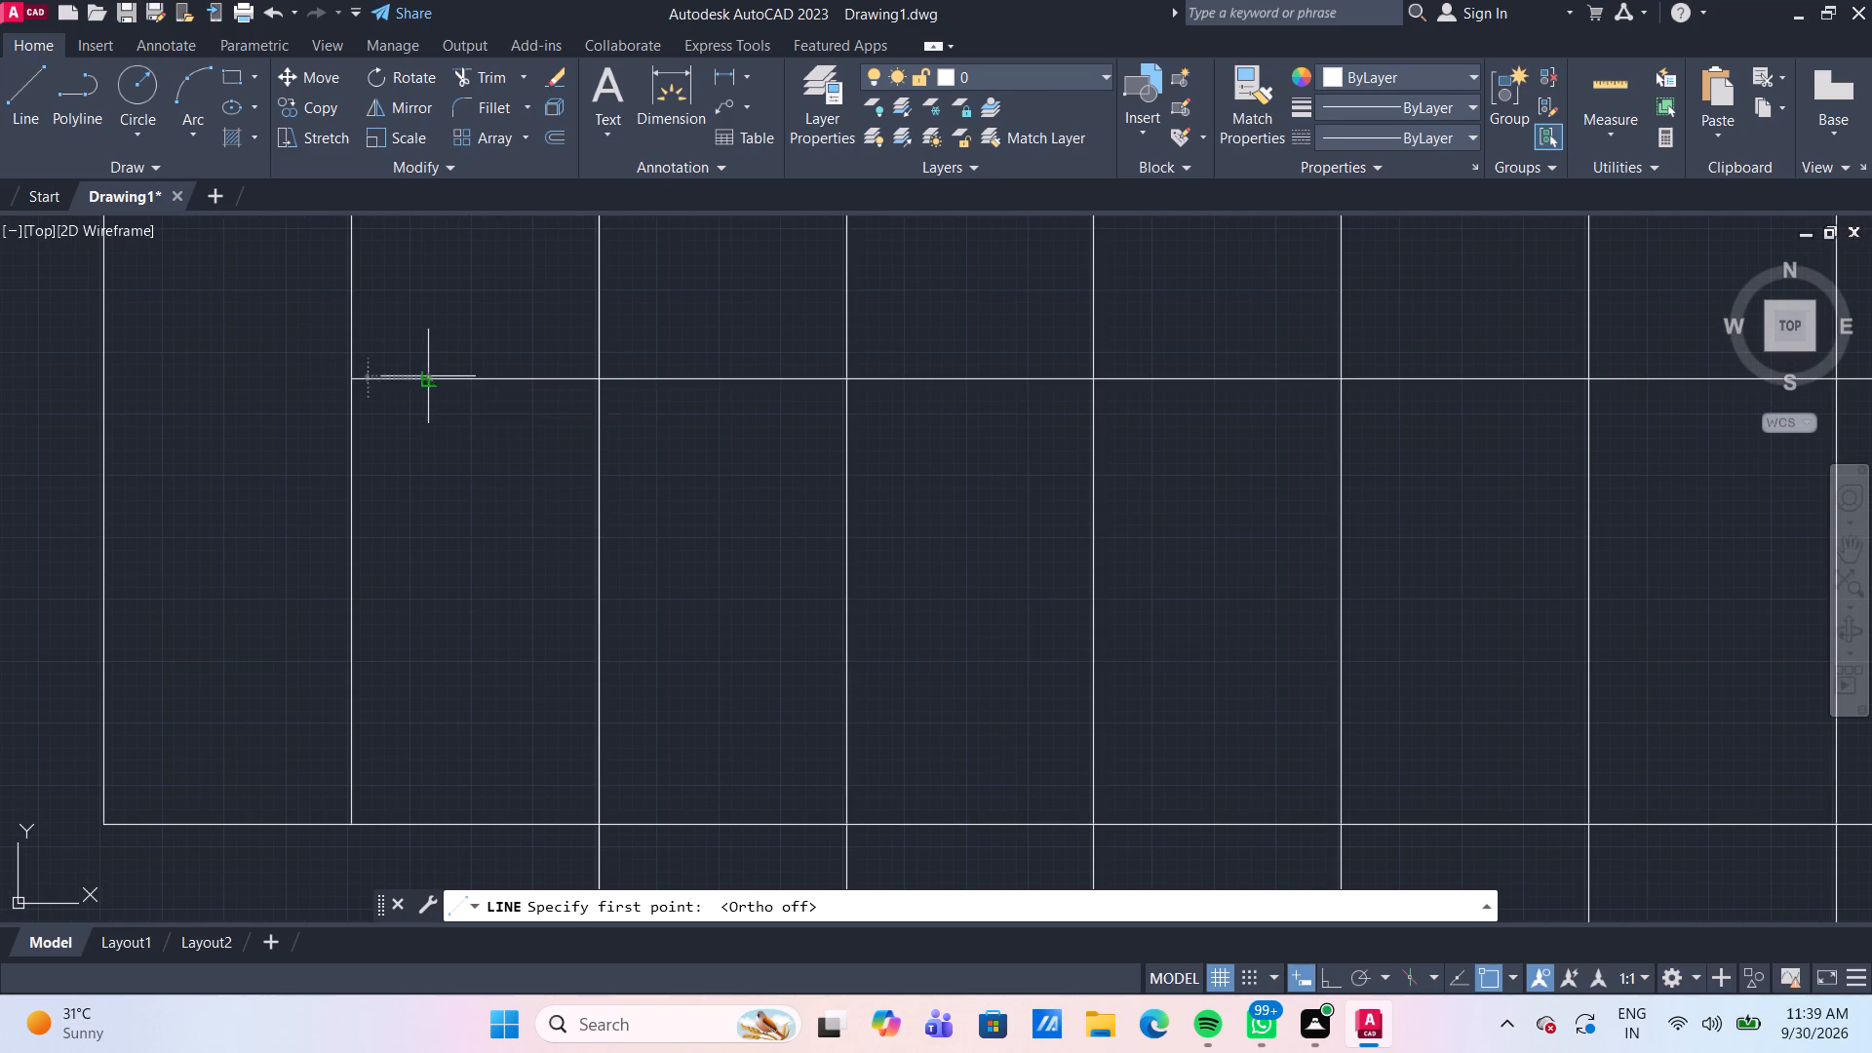
left_click(504, 443)
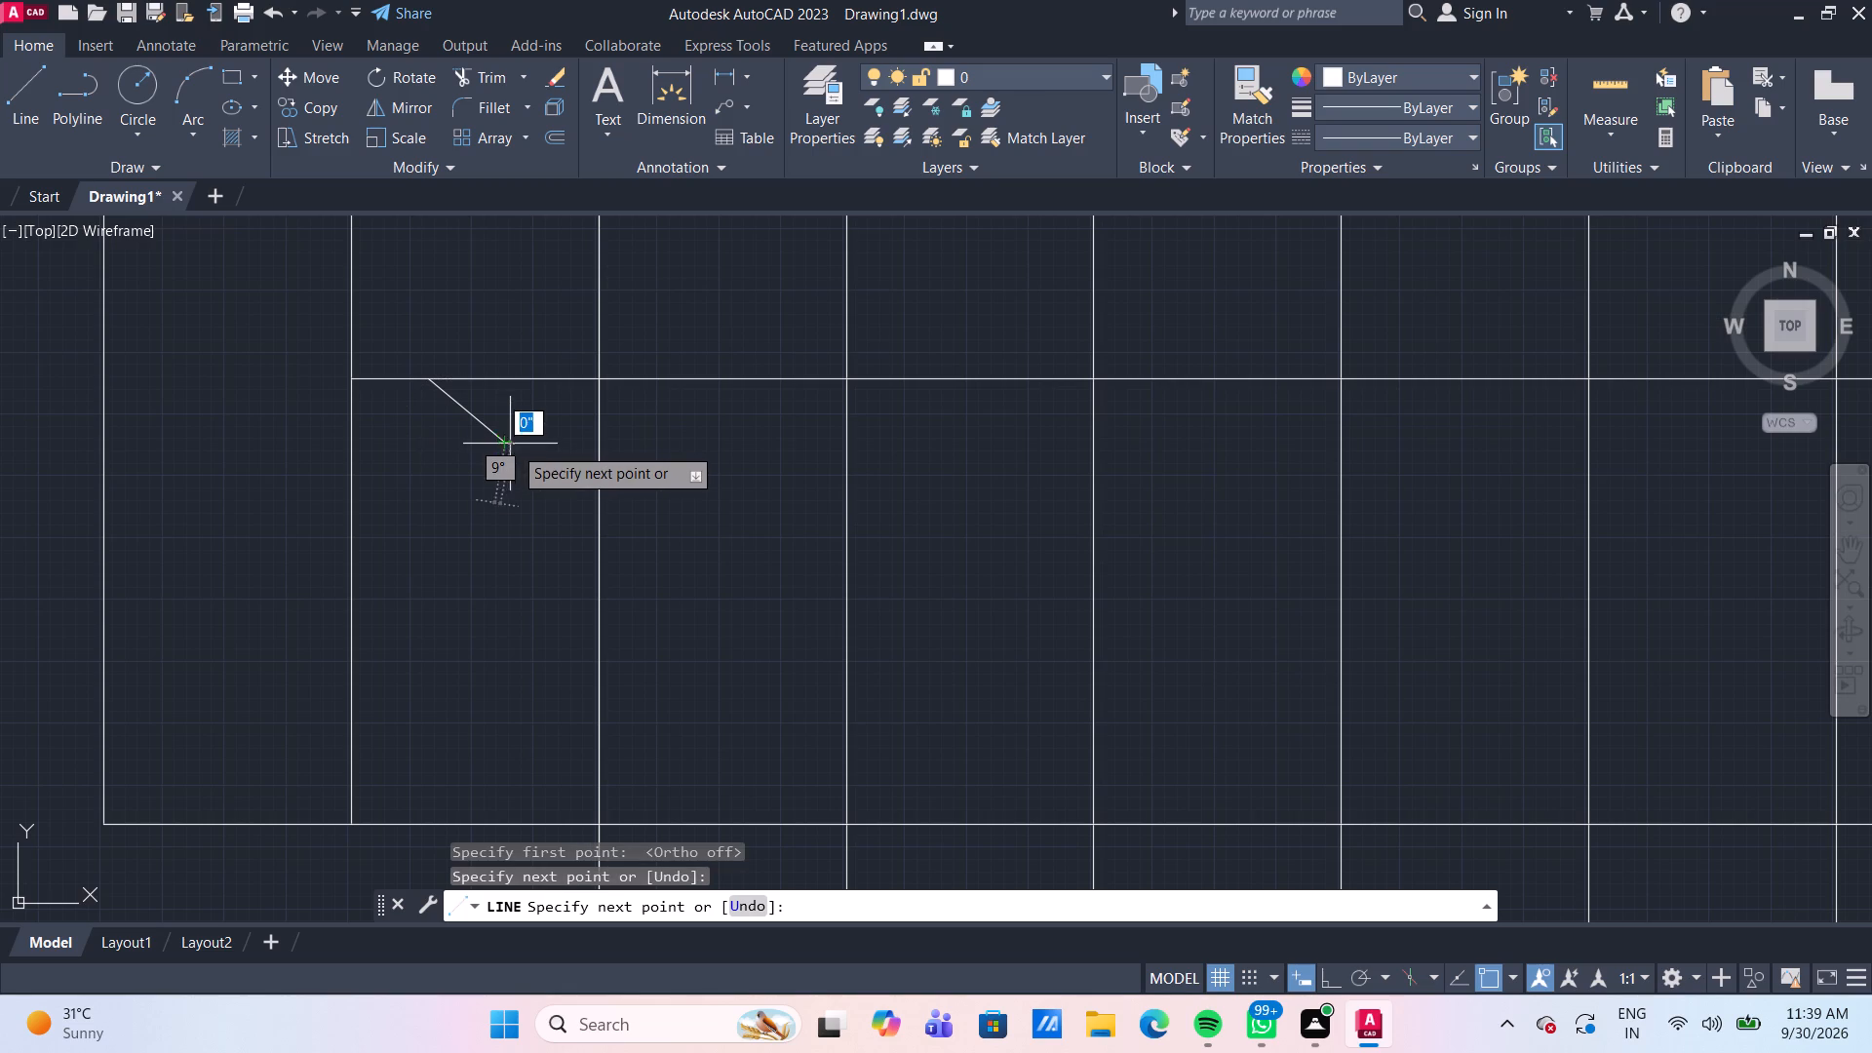
key("Return")
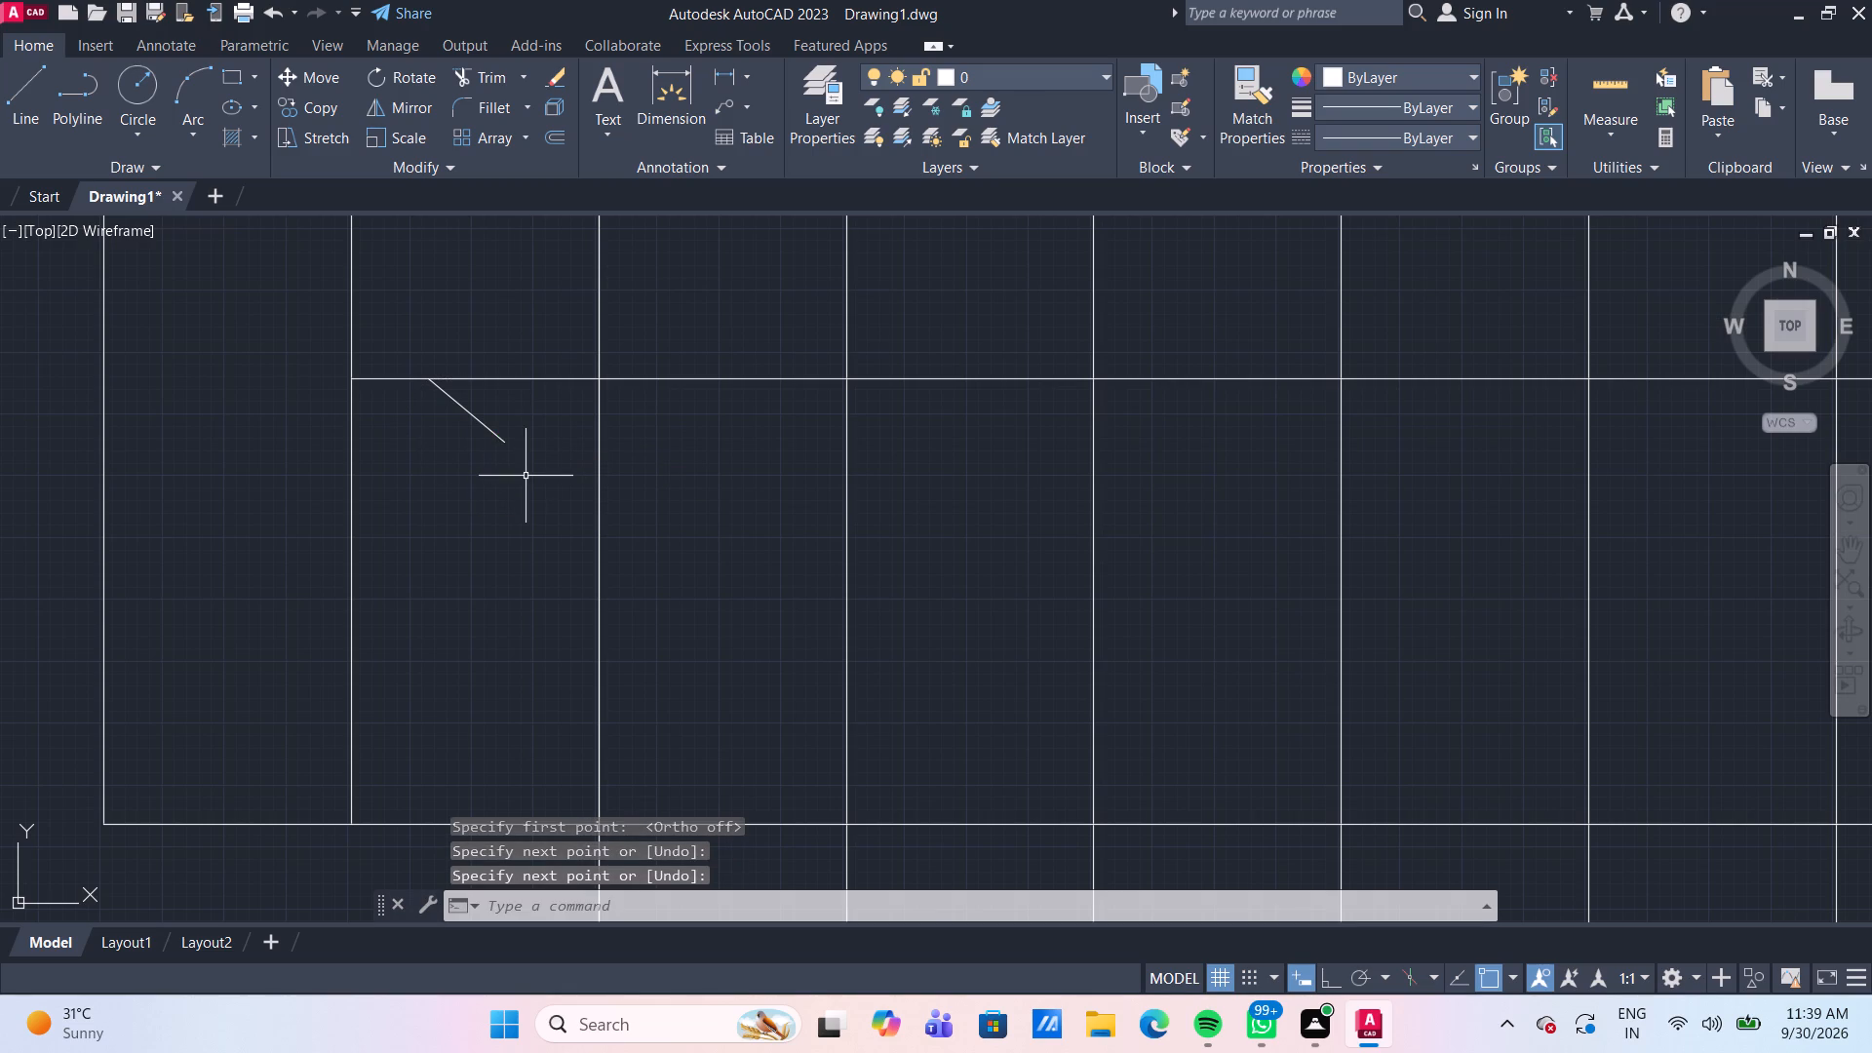
Mirror the slanted arrowhead line about the upper flight's centre line, keeping the original.
left_click(491, 431)
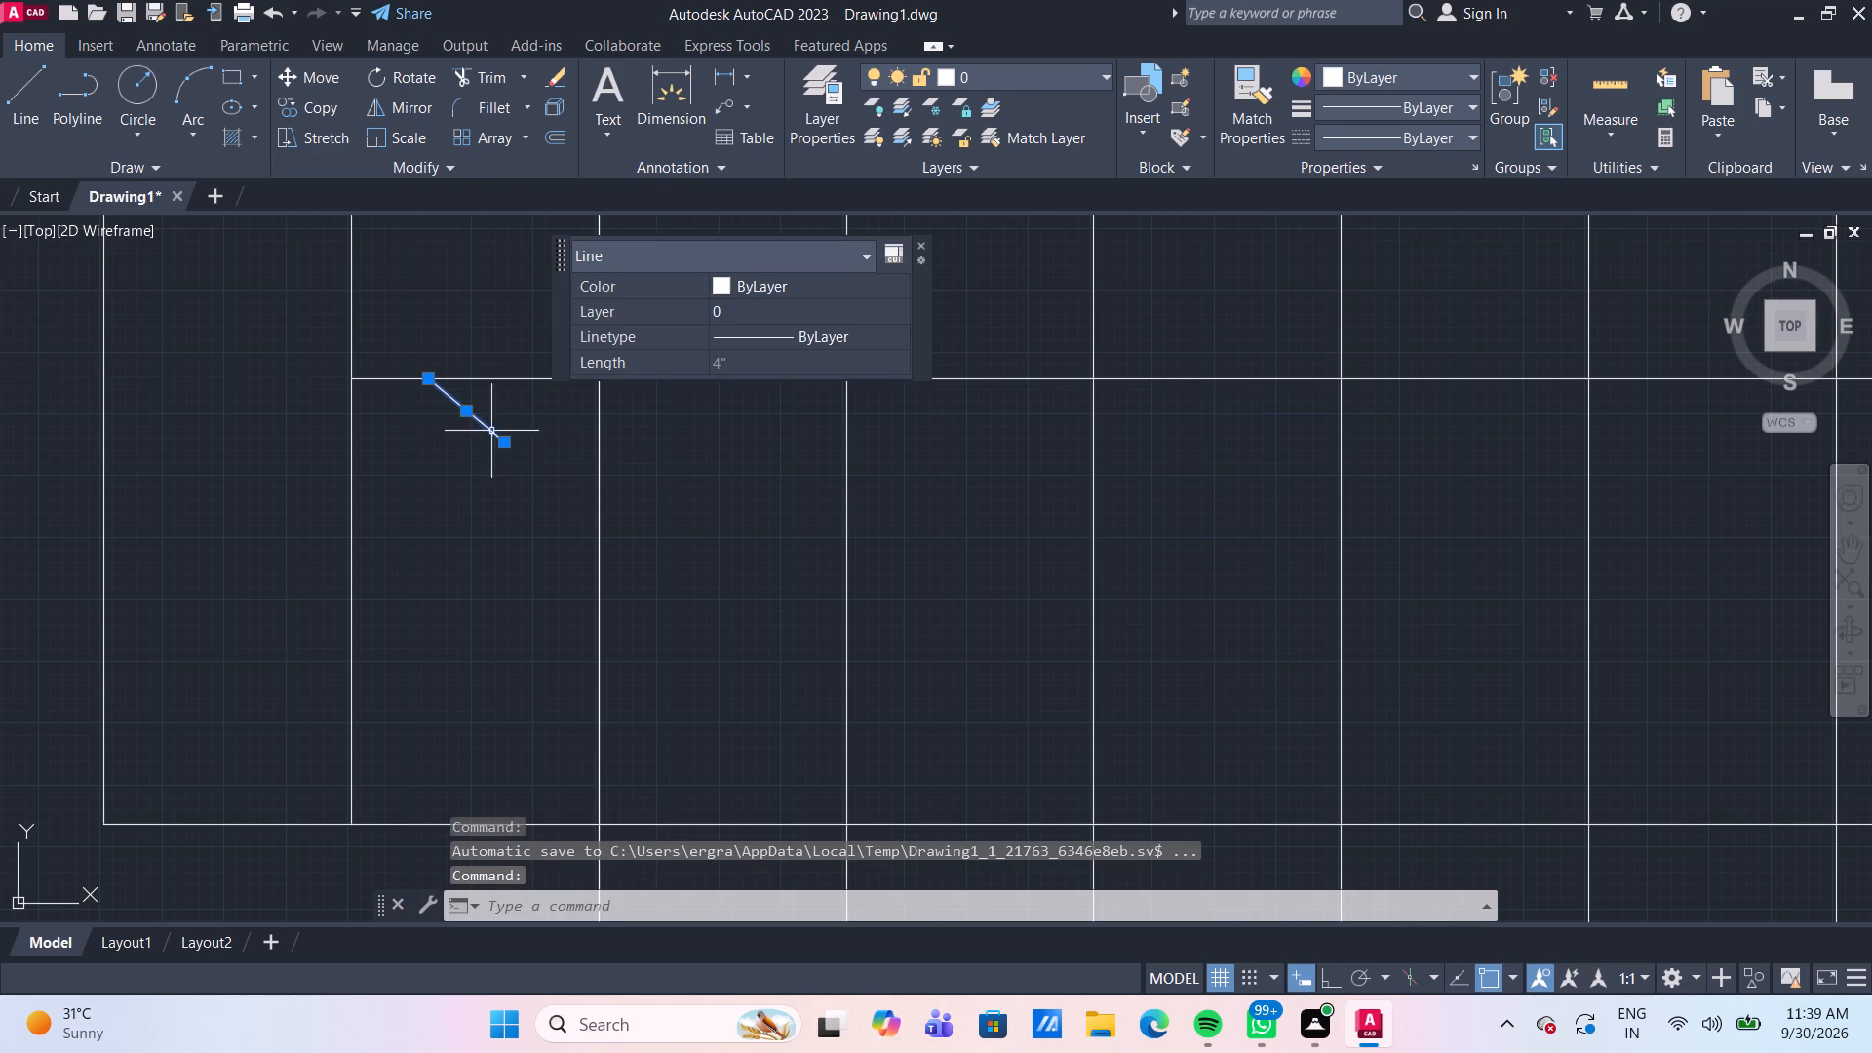
left_click(402, 95)
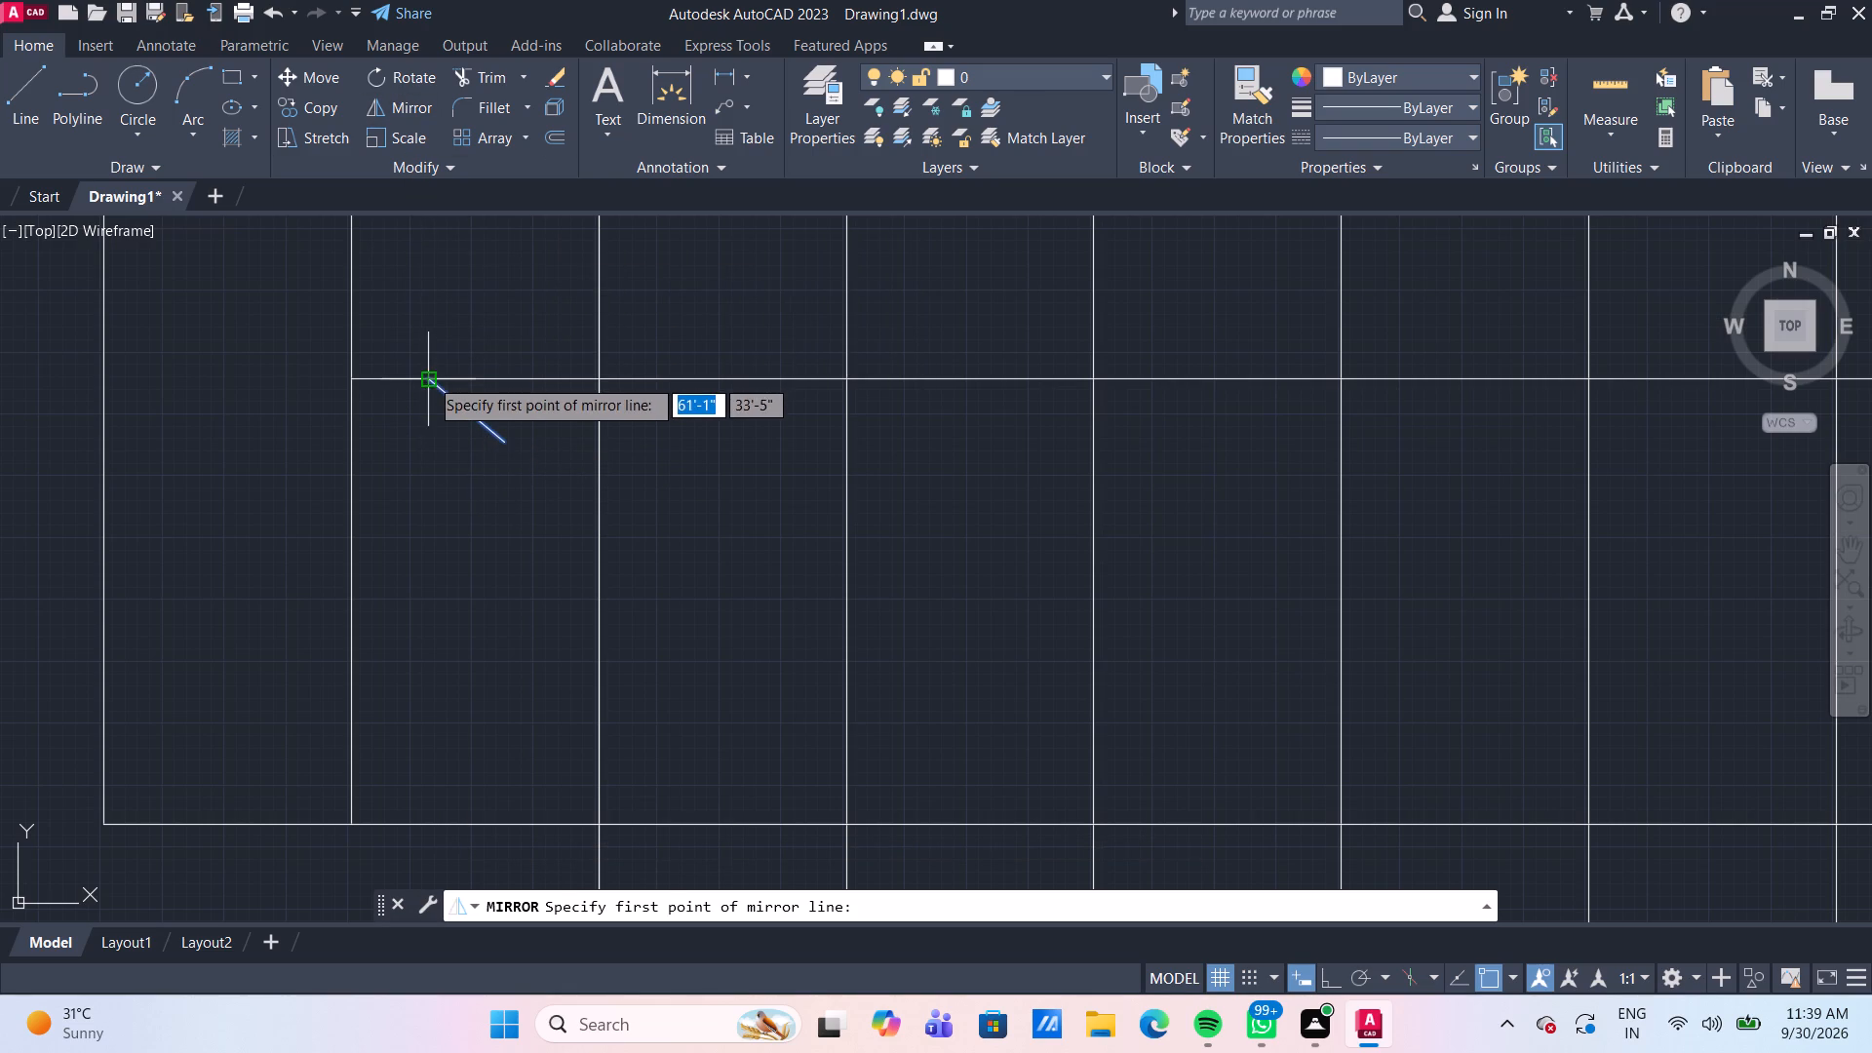
left_click(429, 377)
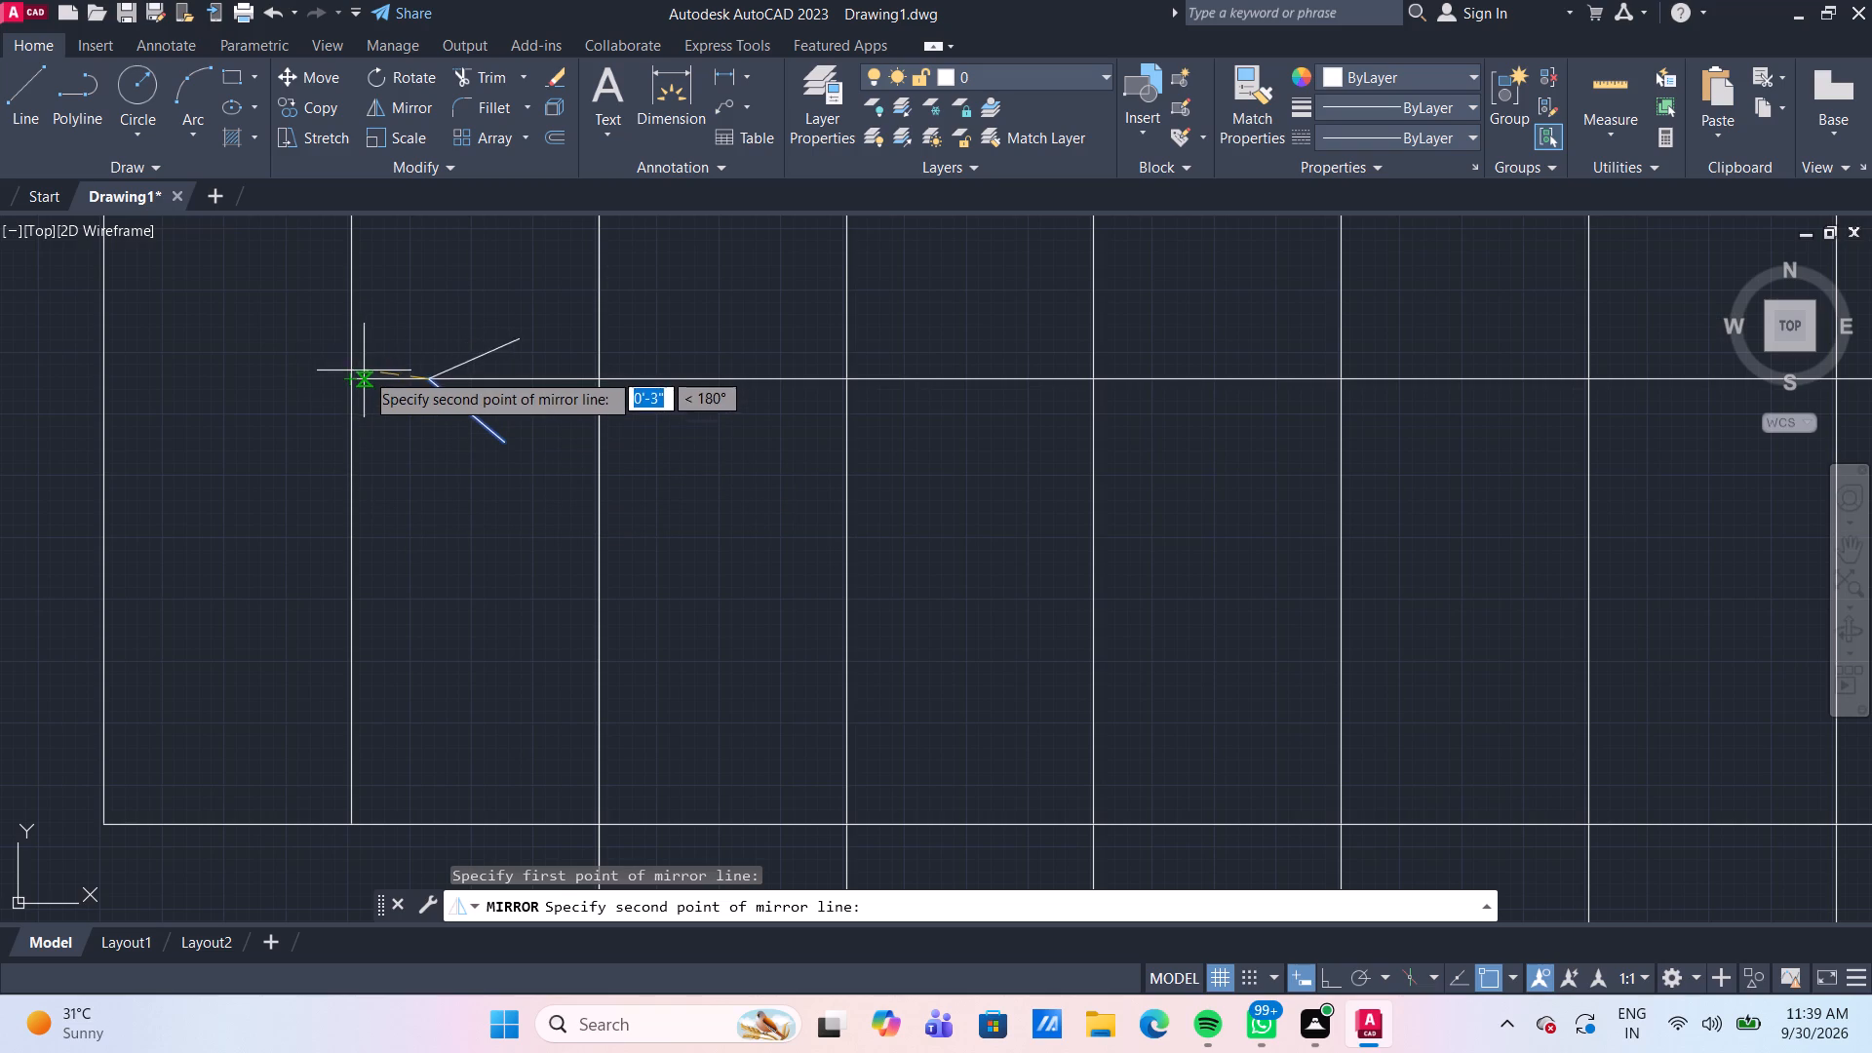
left_click(365, 377)
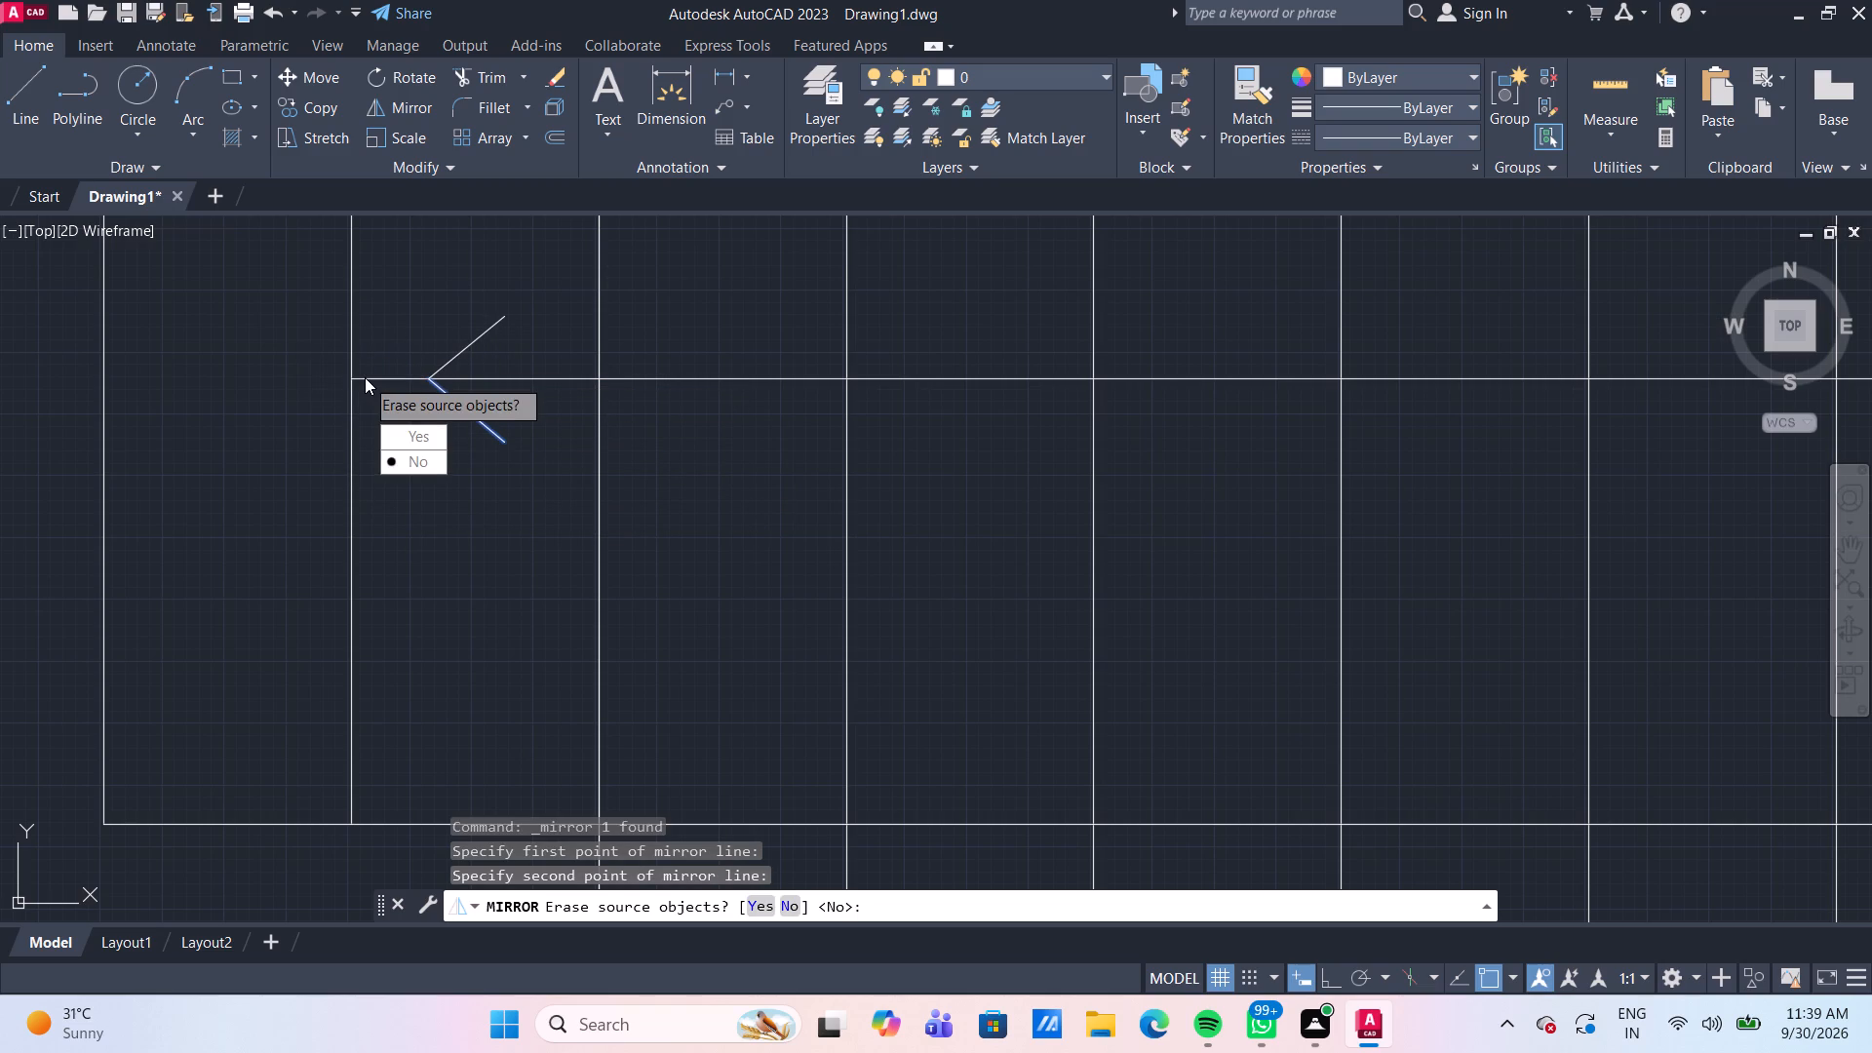
left_click_drag(428, 467, 364, 377)
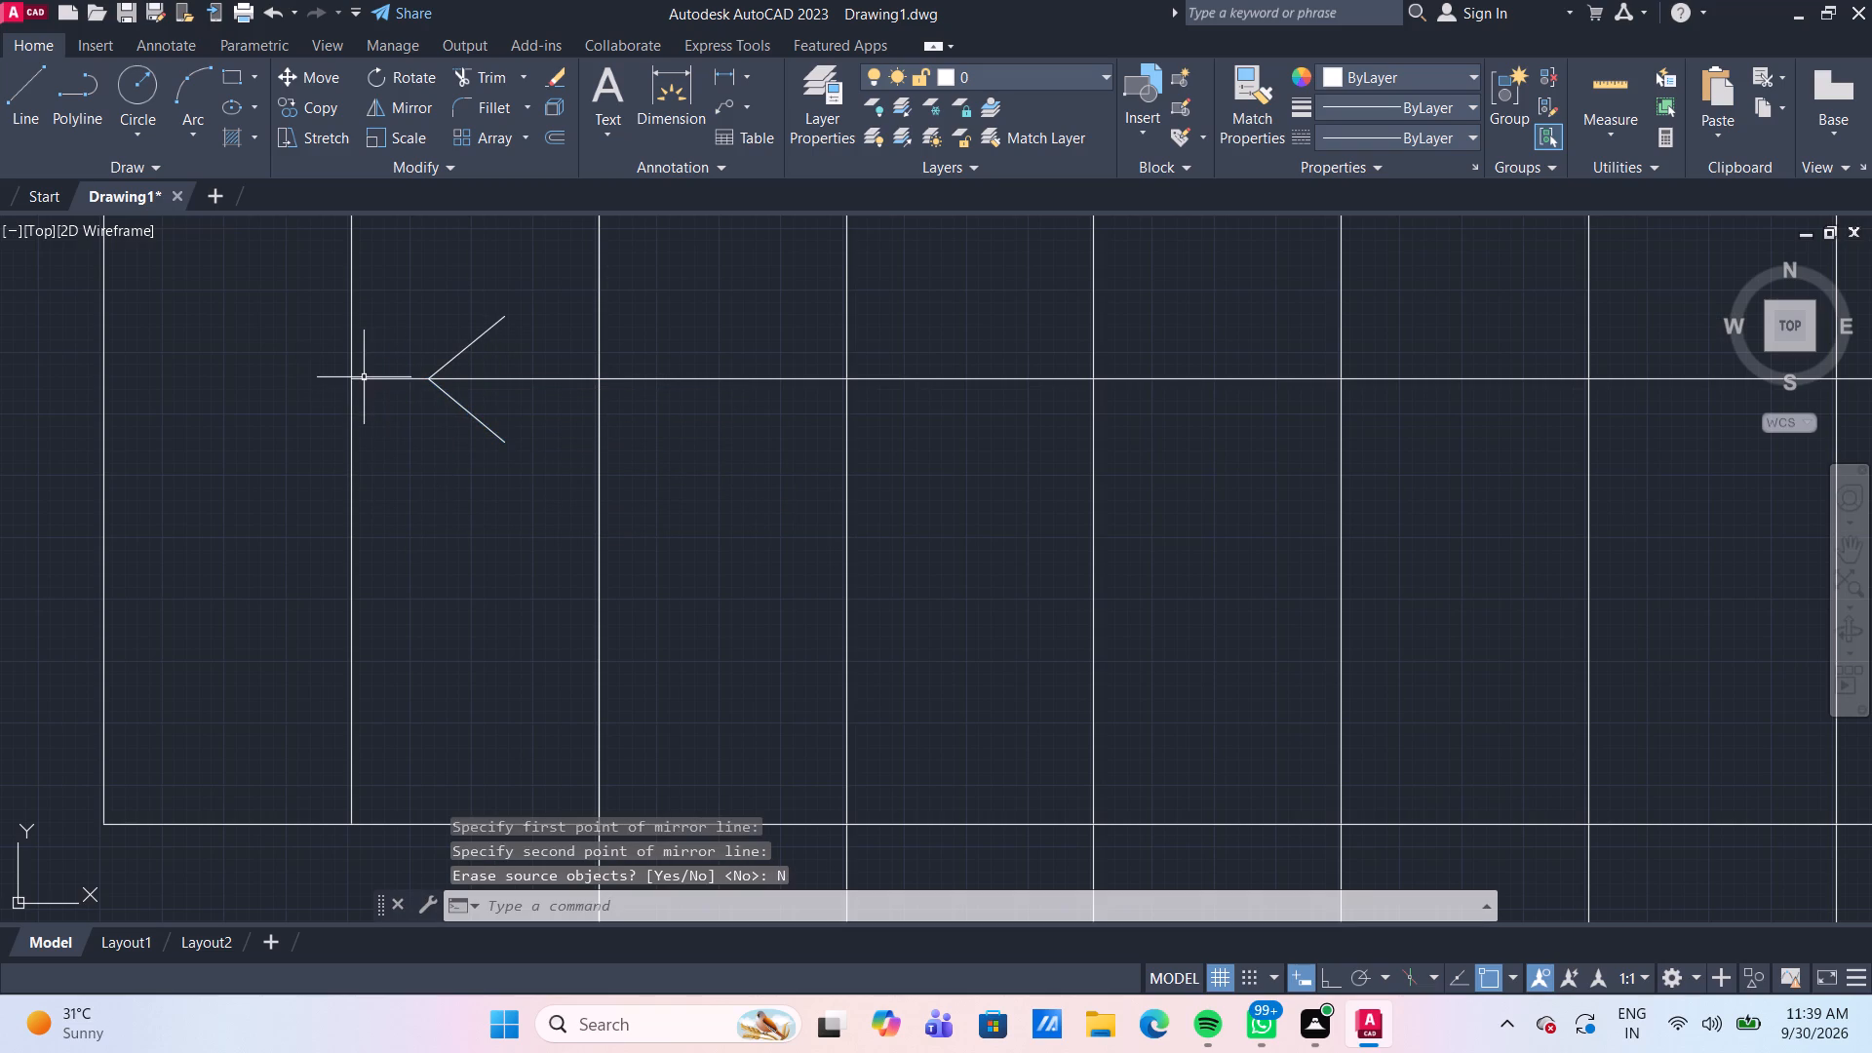
Close the arrowhead with a vertical line joining the free ends of its two slanted lines.
left_click_drag(36, 106, 51, 114)
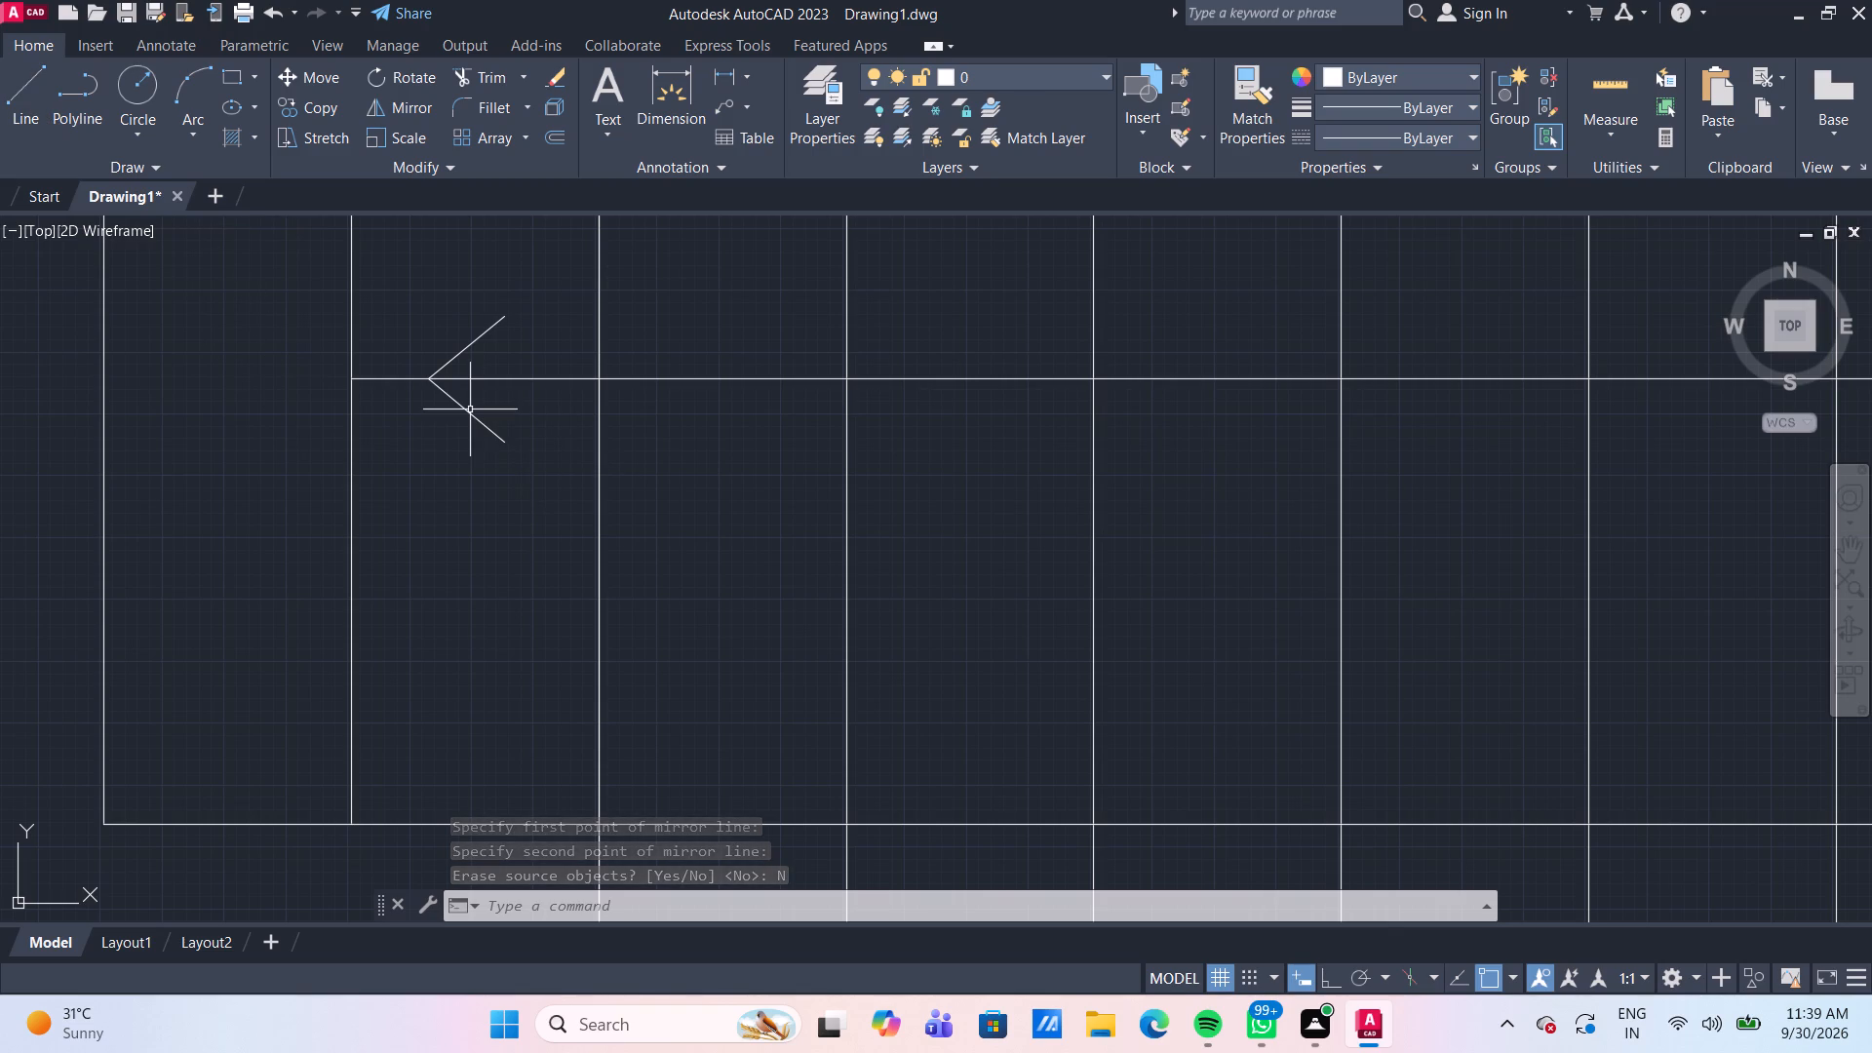
key("l")
key("Return")
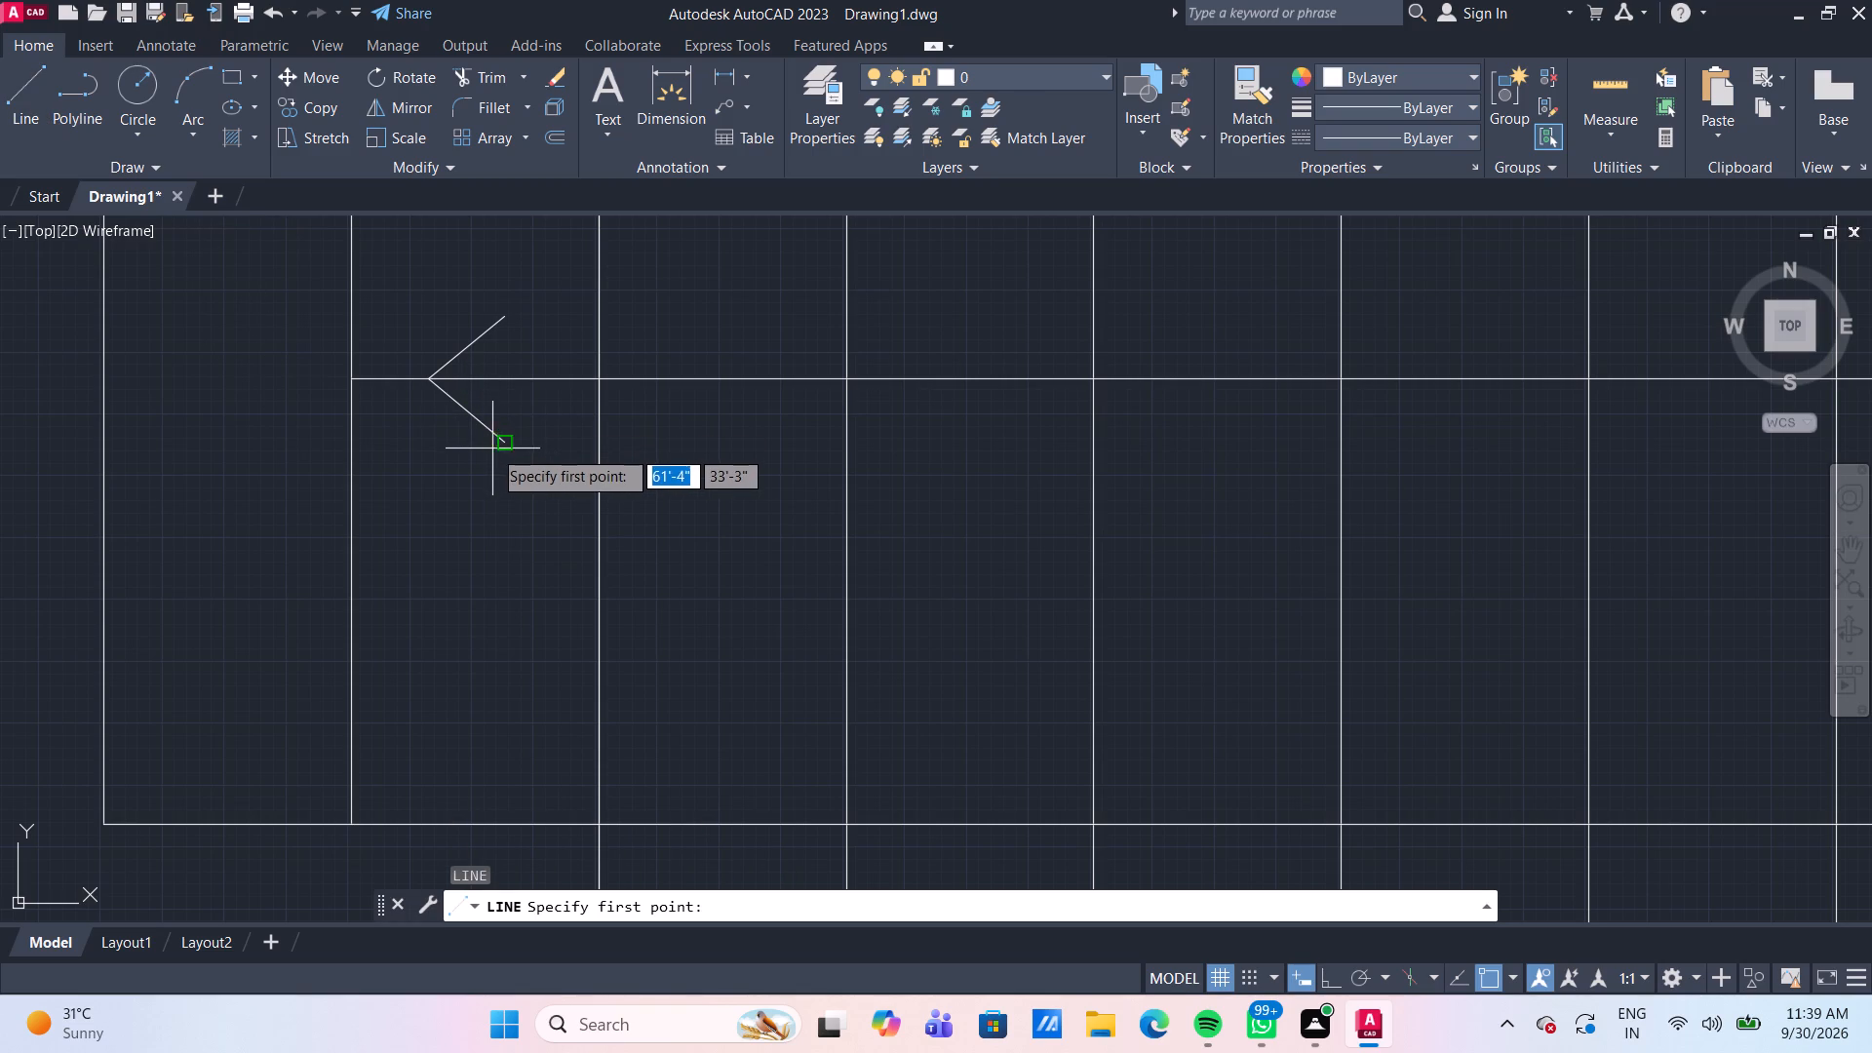
left_click(502, 446)
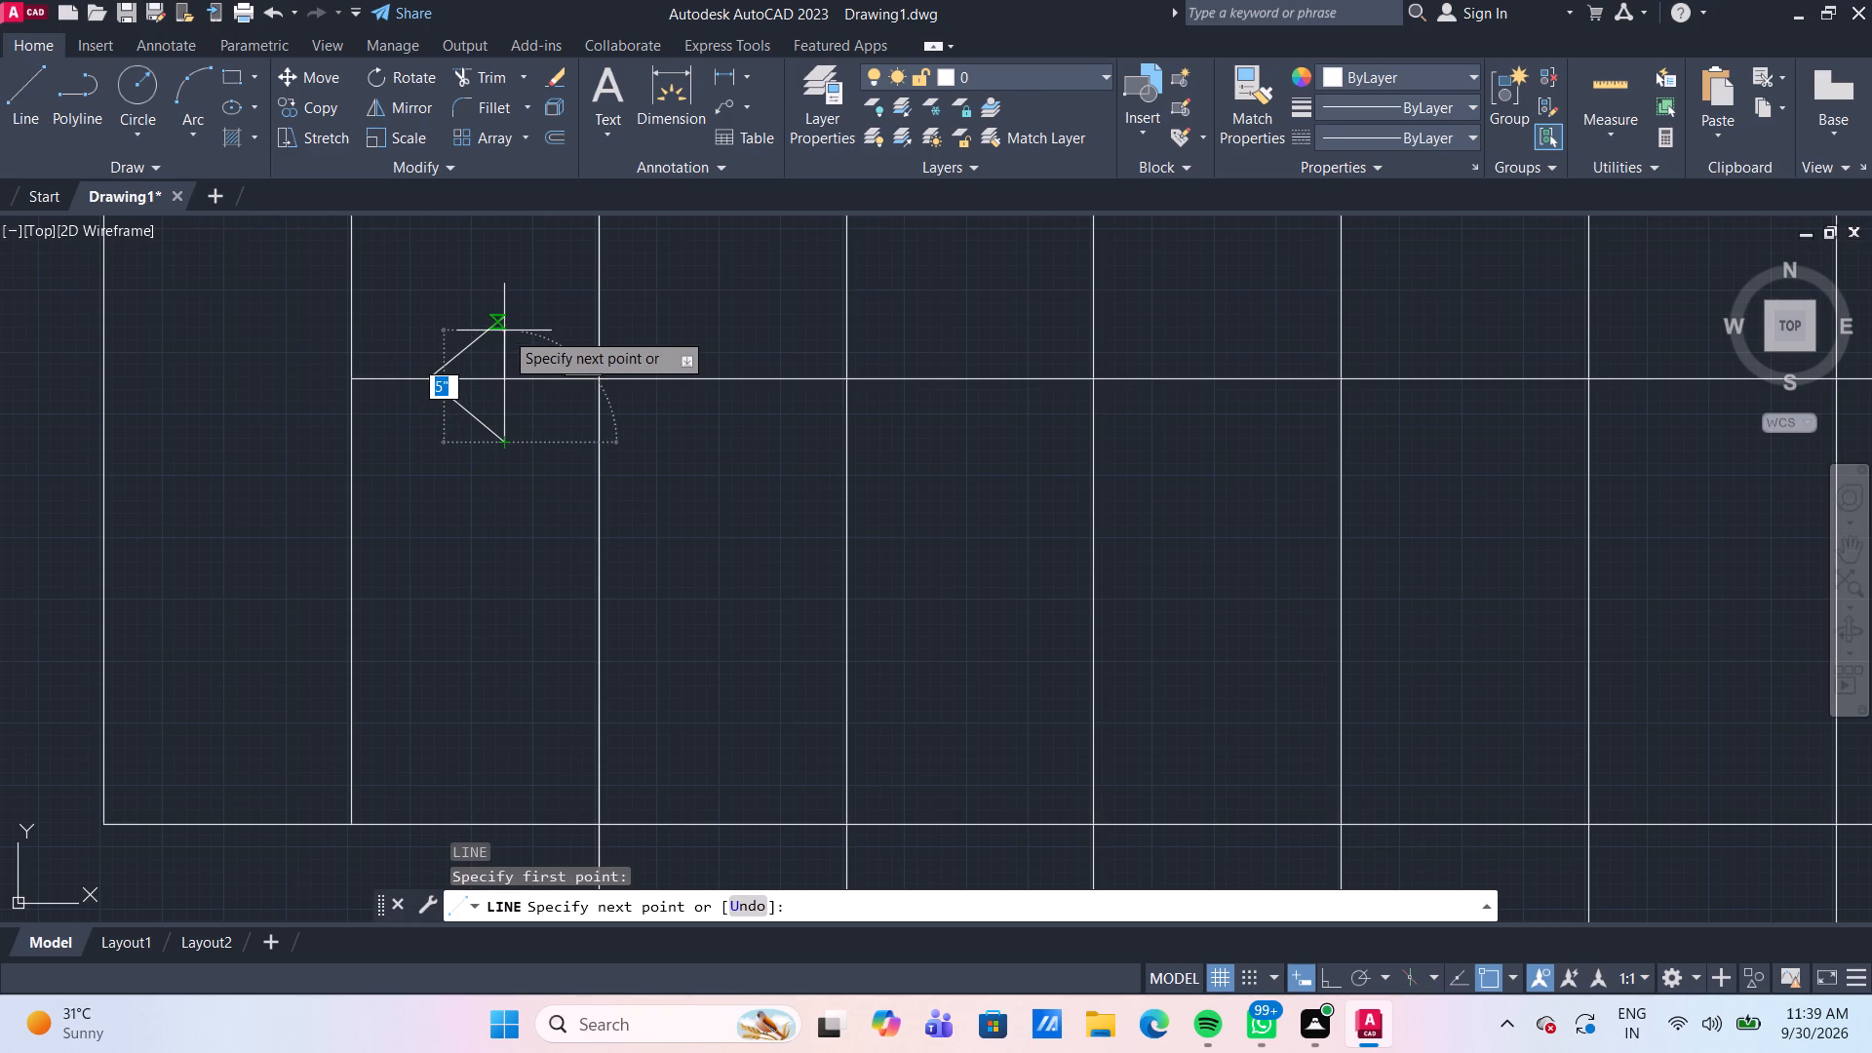
left_click(505, 325)
key("Escape")
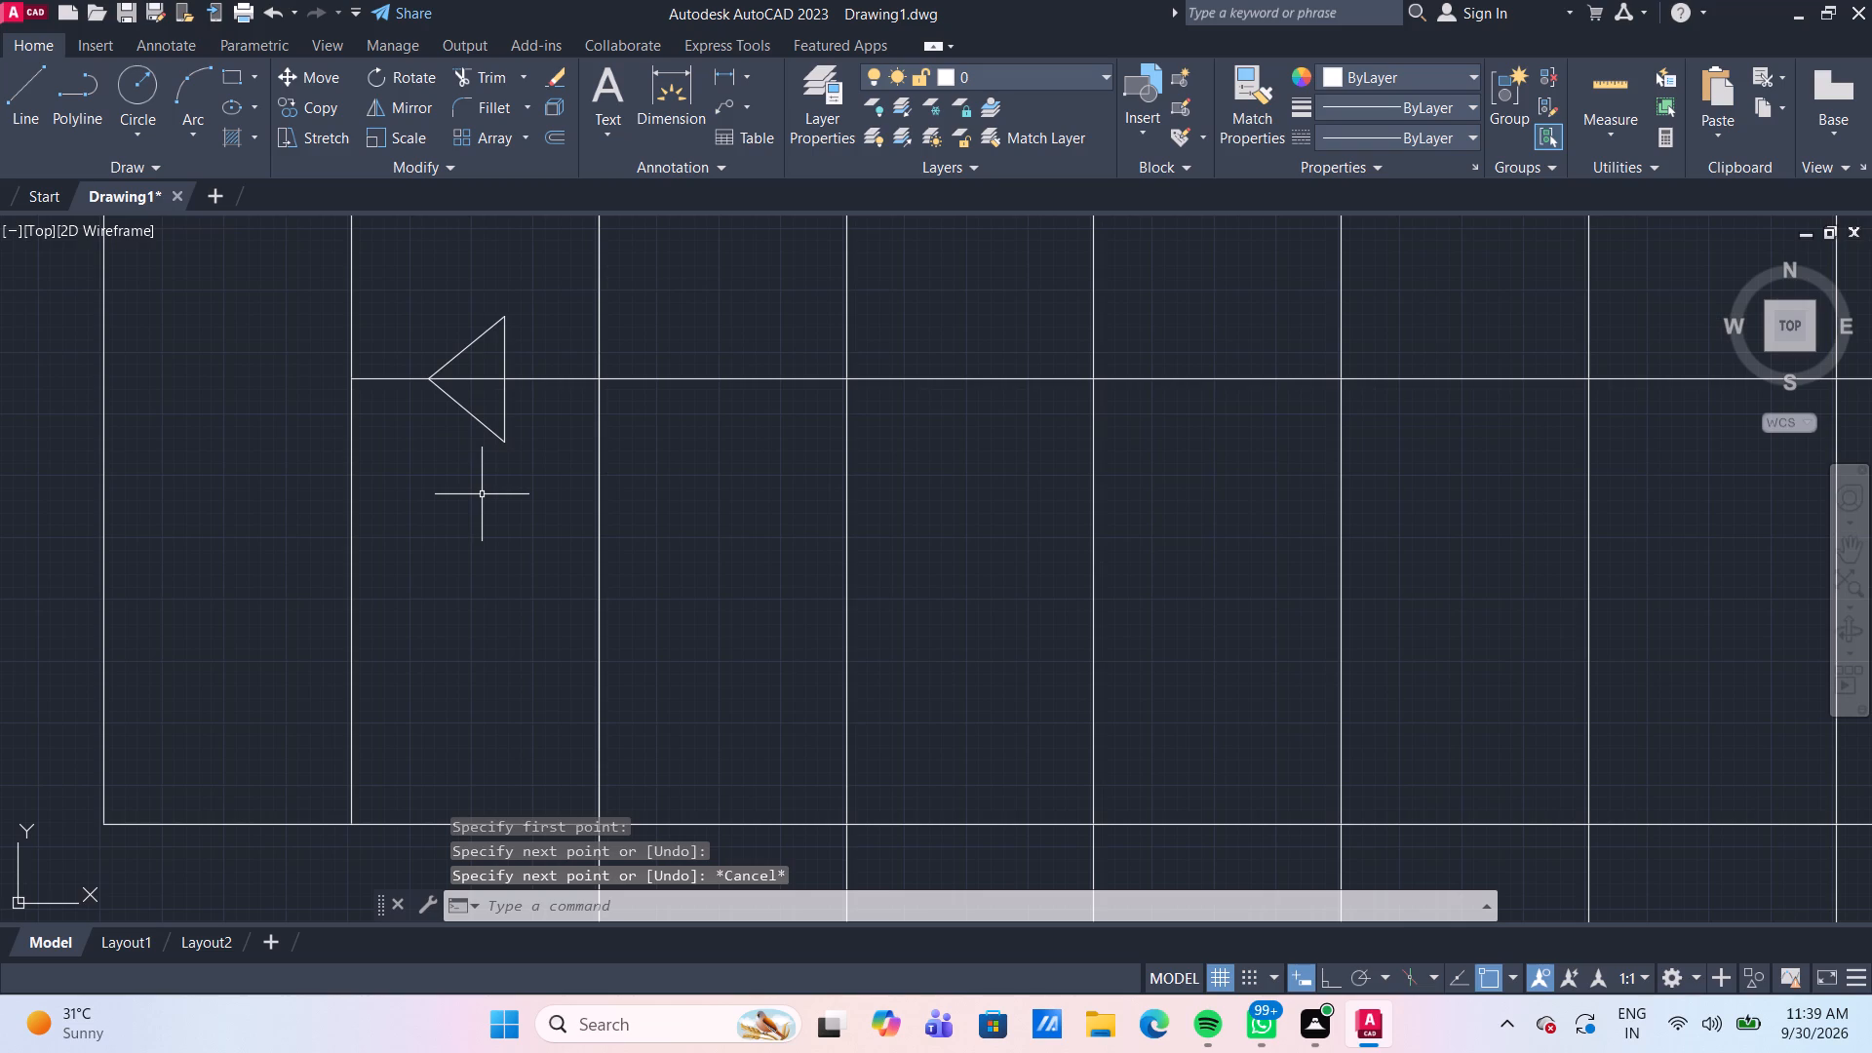
Trim the upper centre line inside the arrowhead and between its tip and the step line.
type("TR")
key("Return")
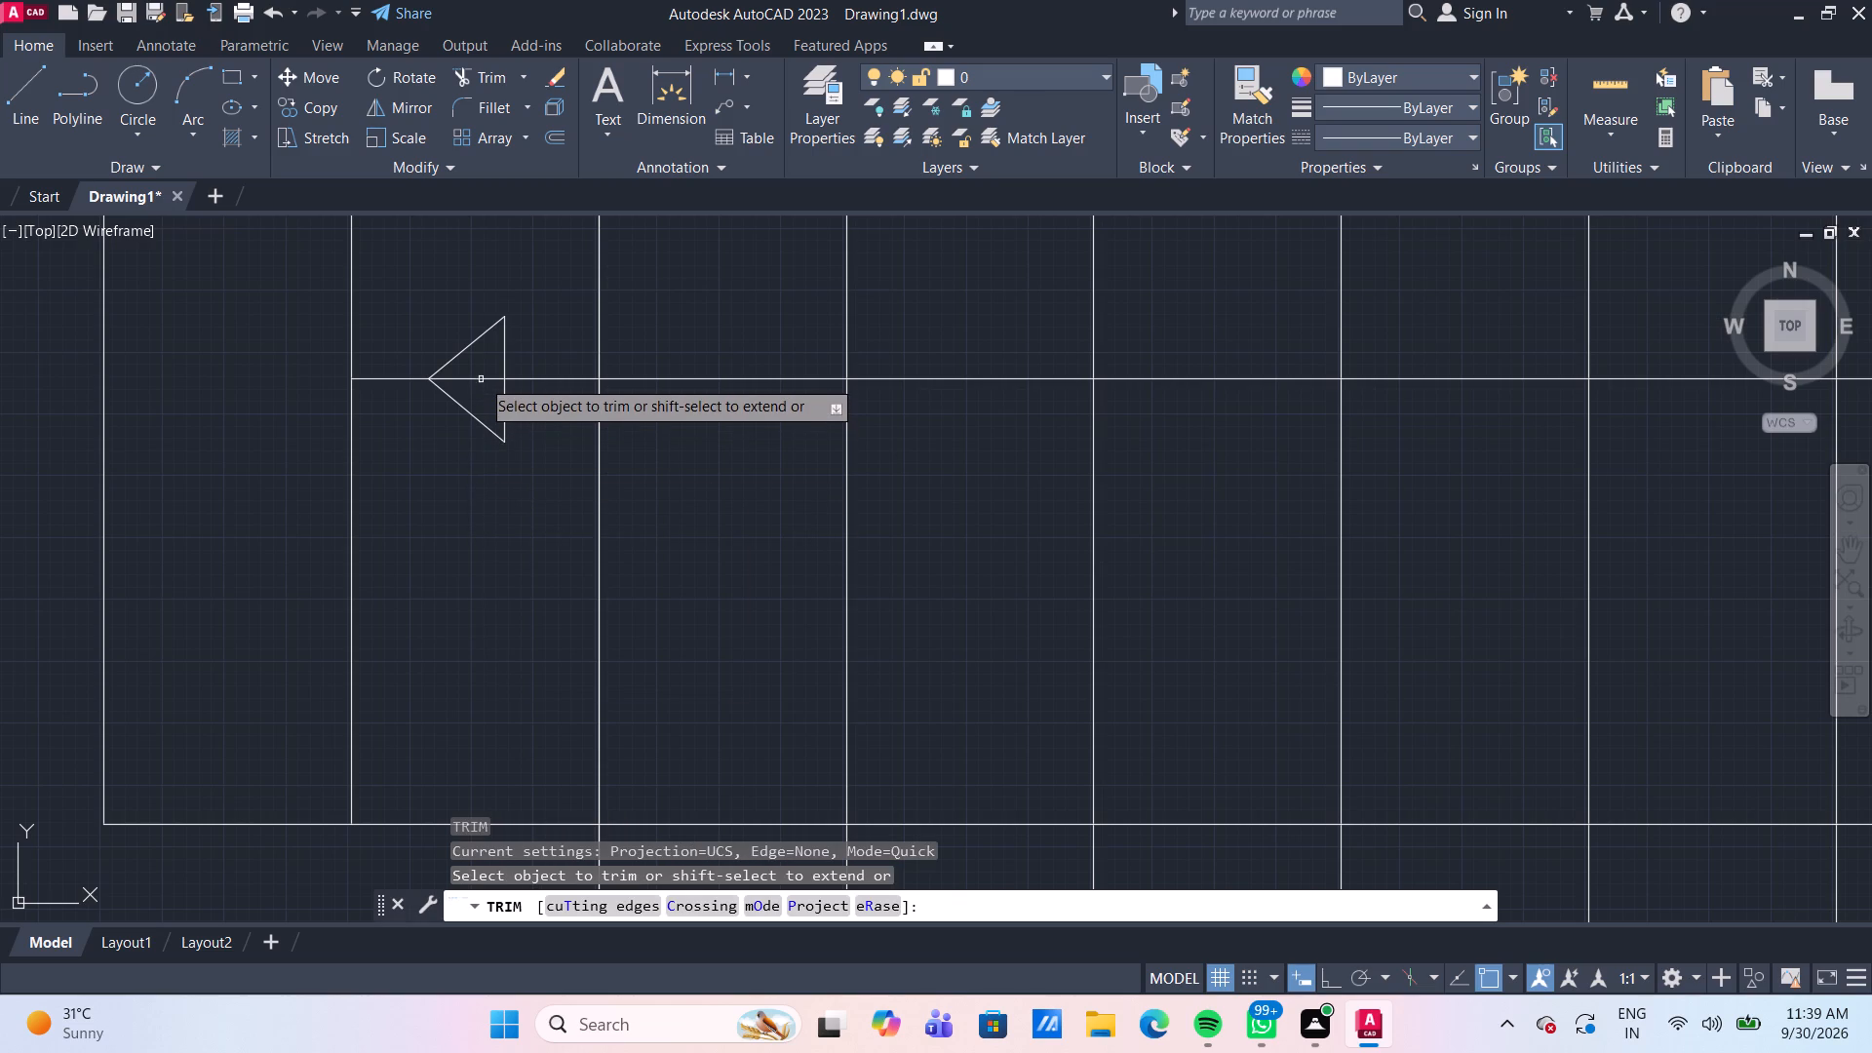
left_click(481, 378)
left_click(399, 374)
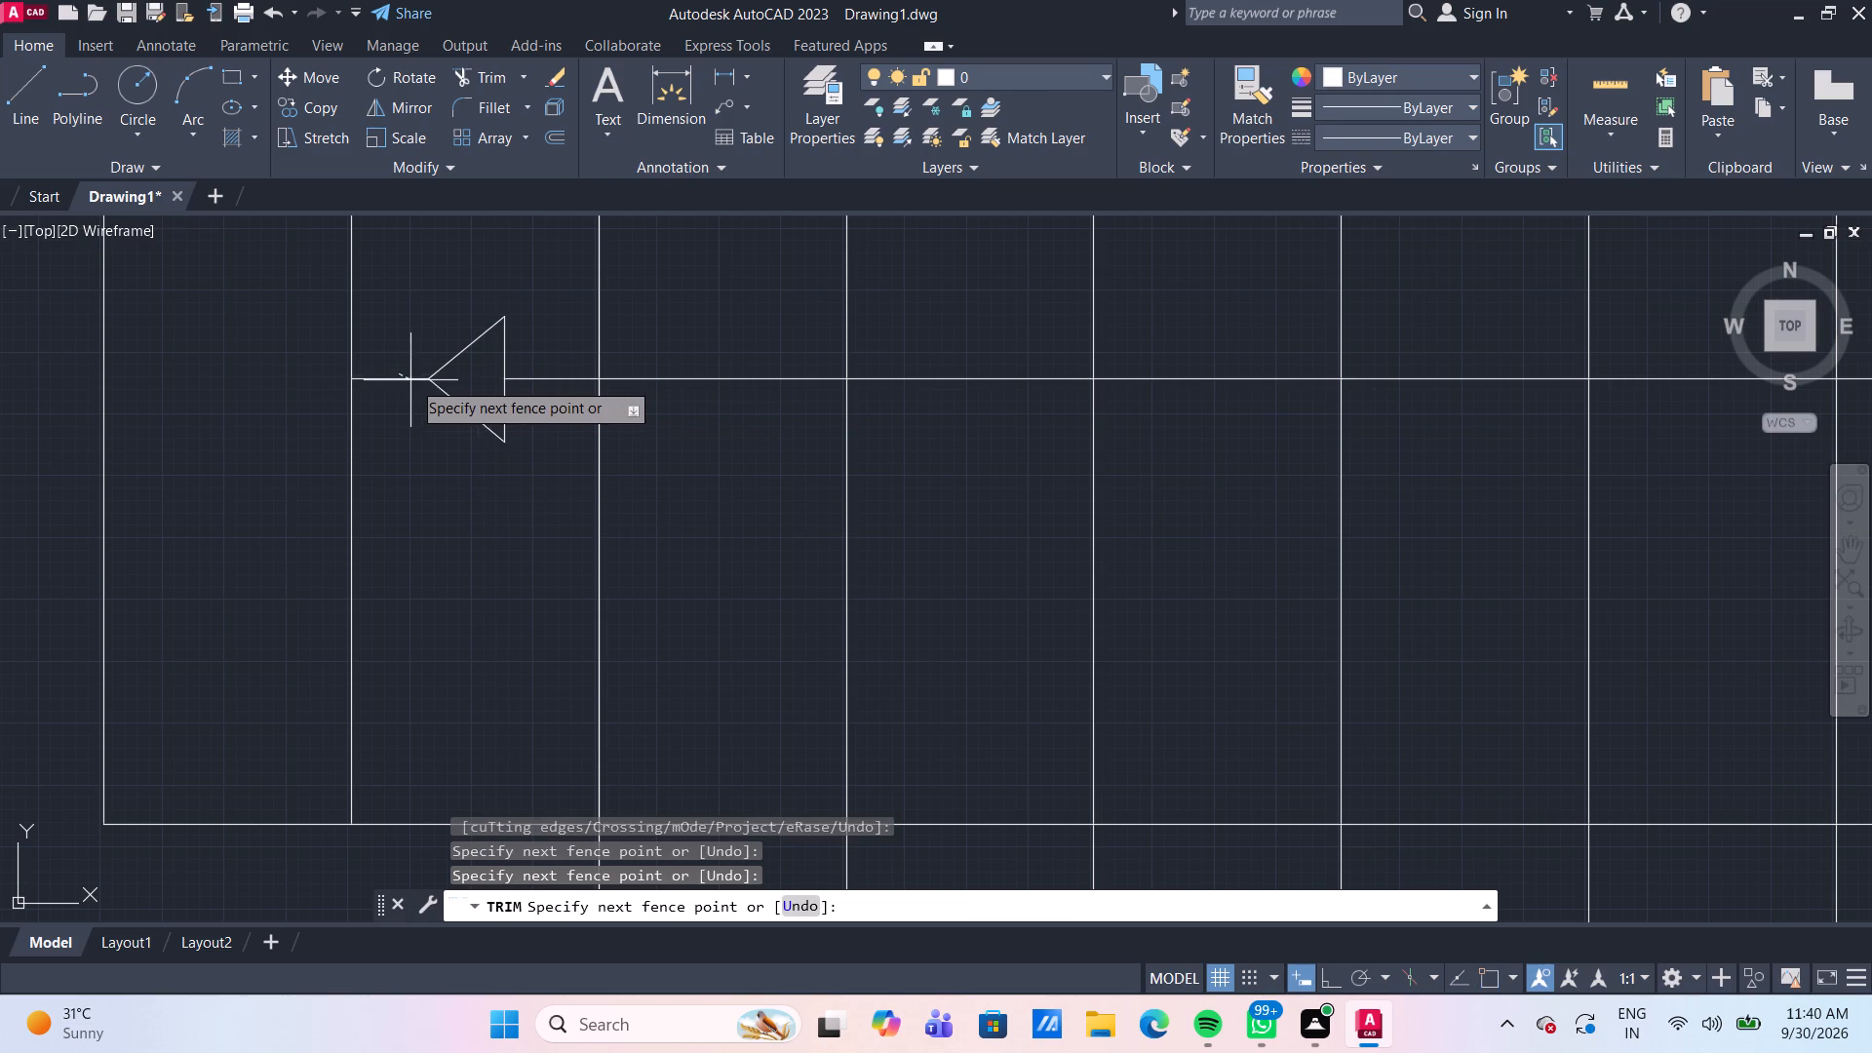
left_click(411, 394)
scroll(411, 394, "down", 3)
scroll(460, 465, "down", 2)
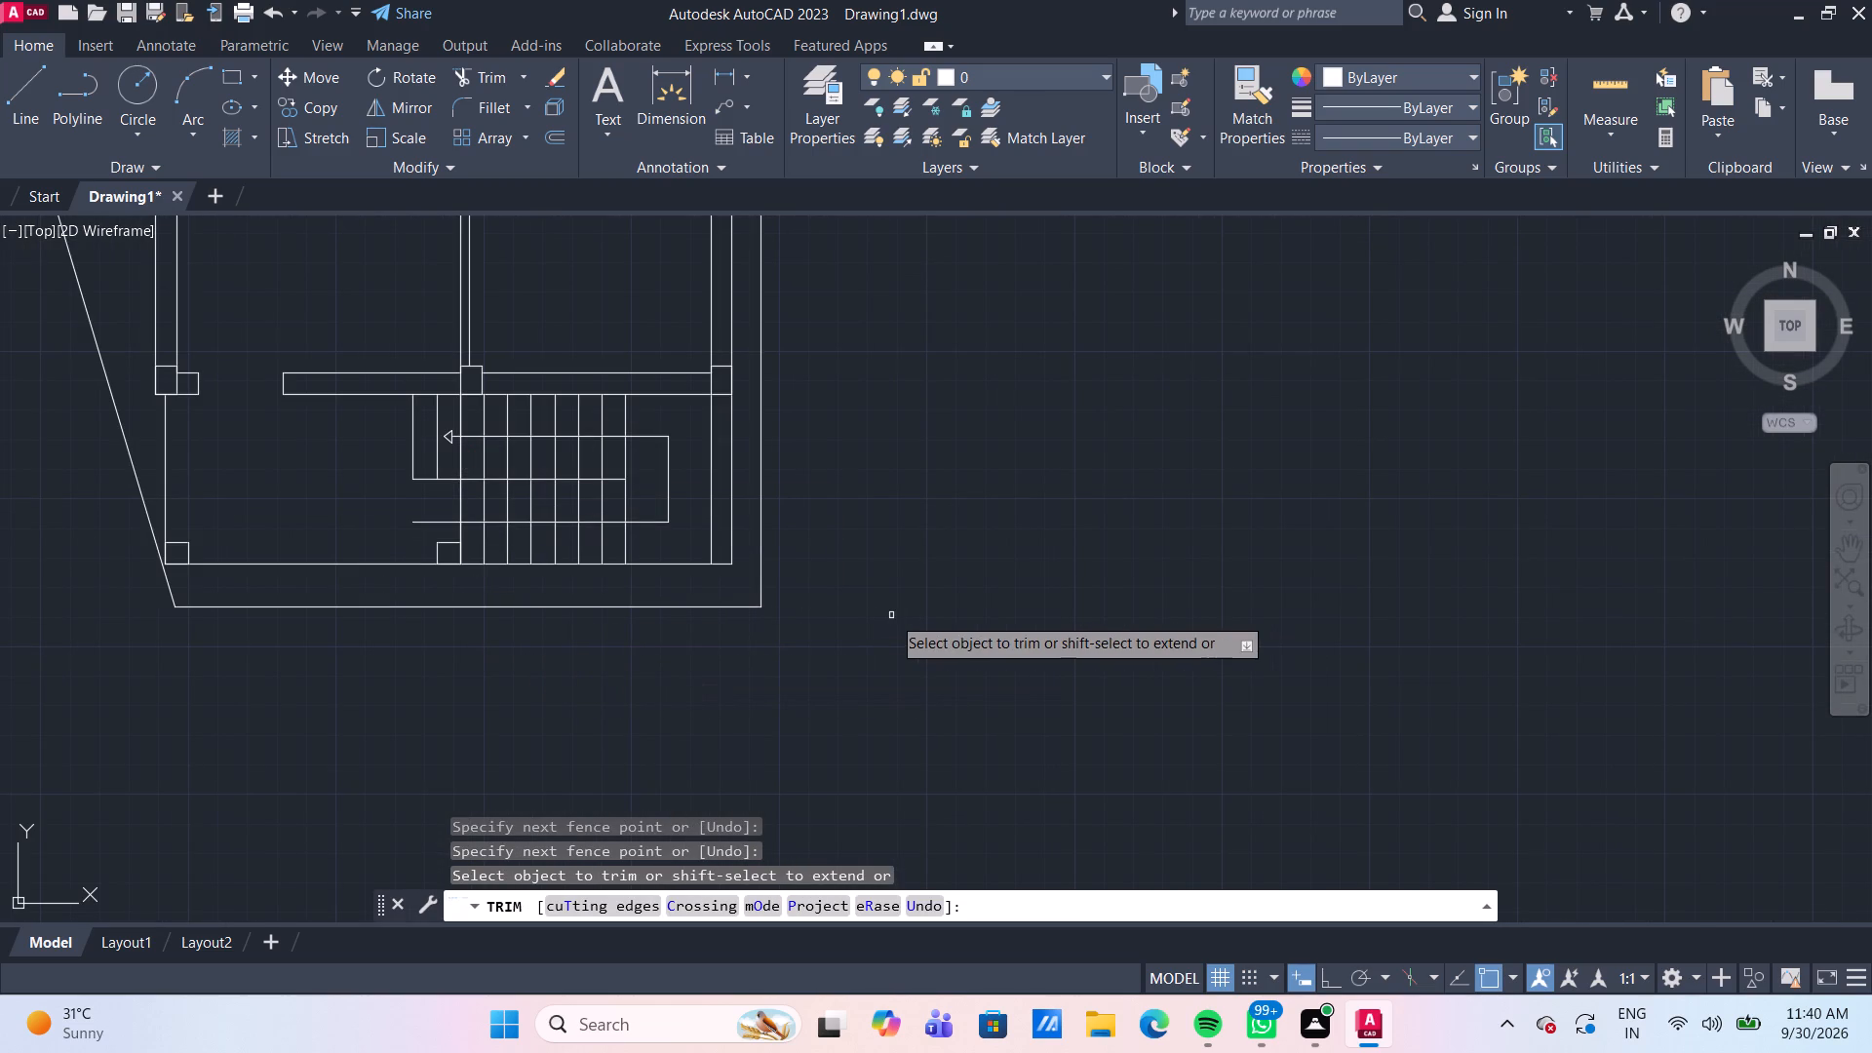
key("Escape")
scroll(904, 623, "down", 1)
middle_click_drag(958, 626, 1068, 626)
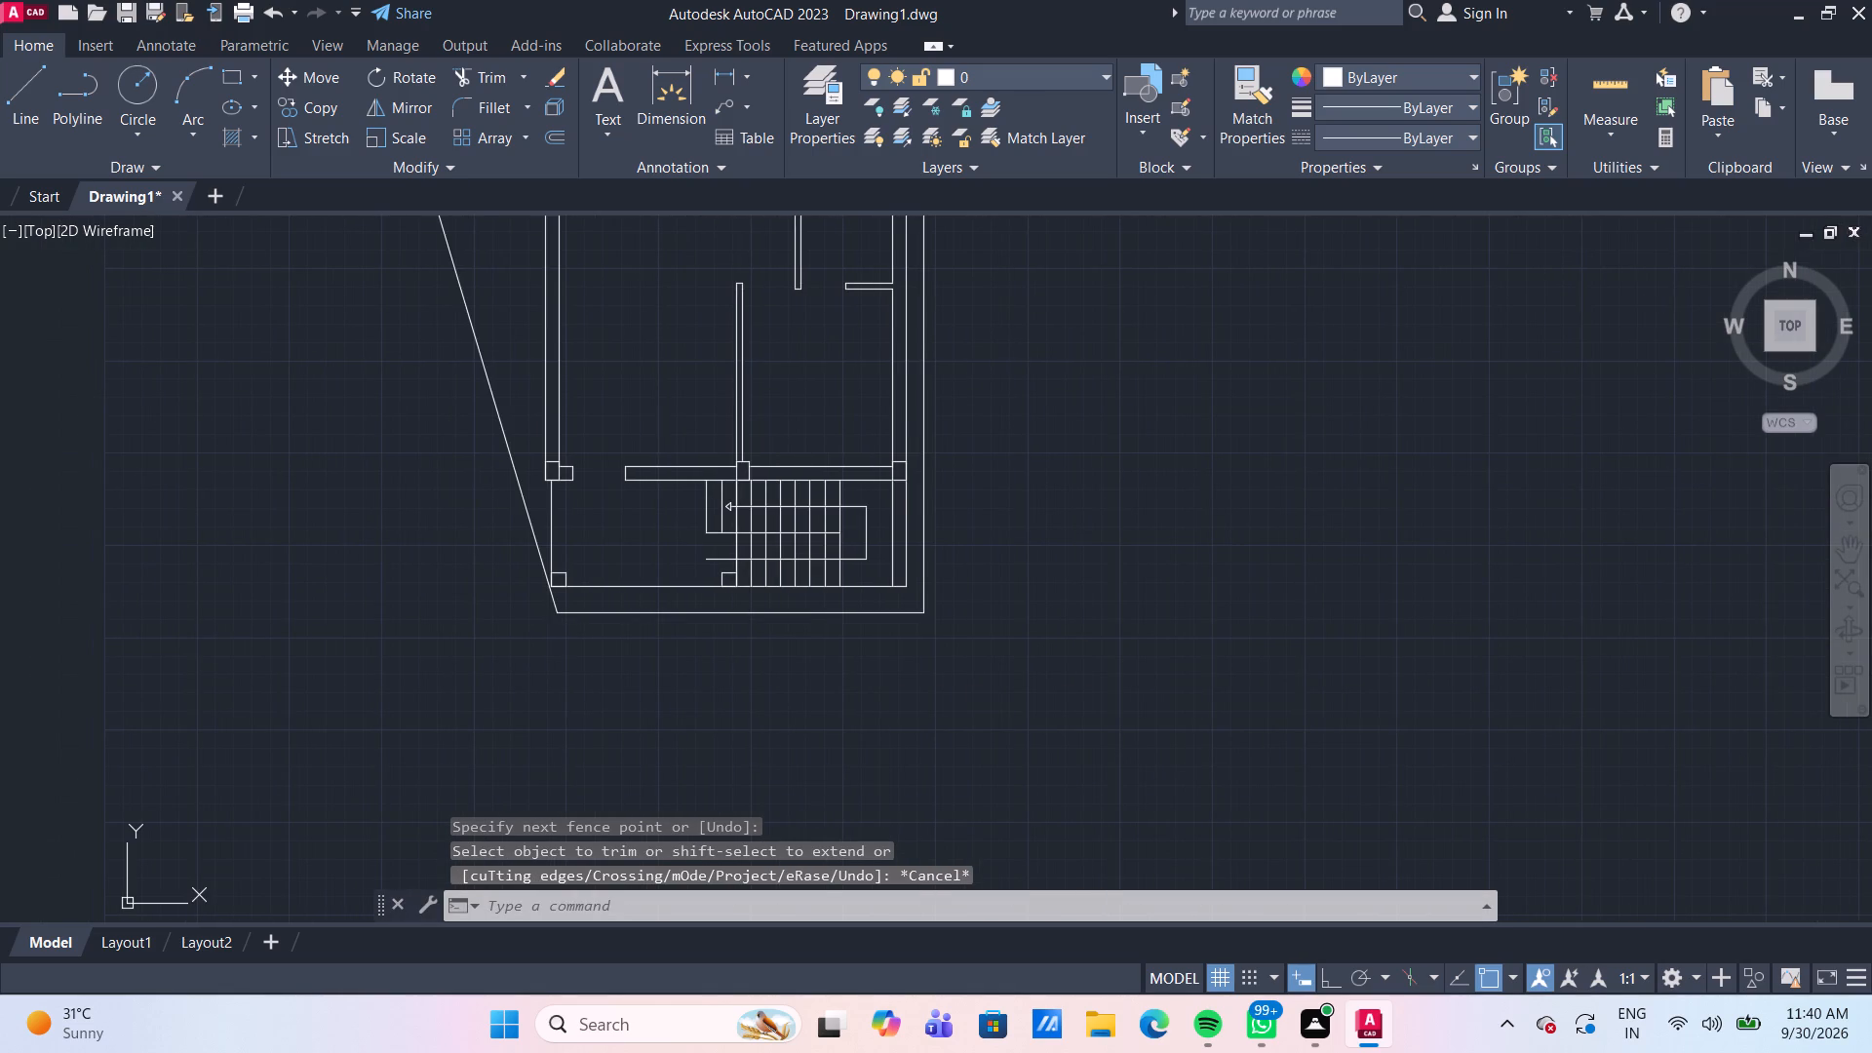
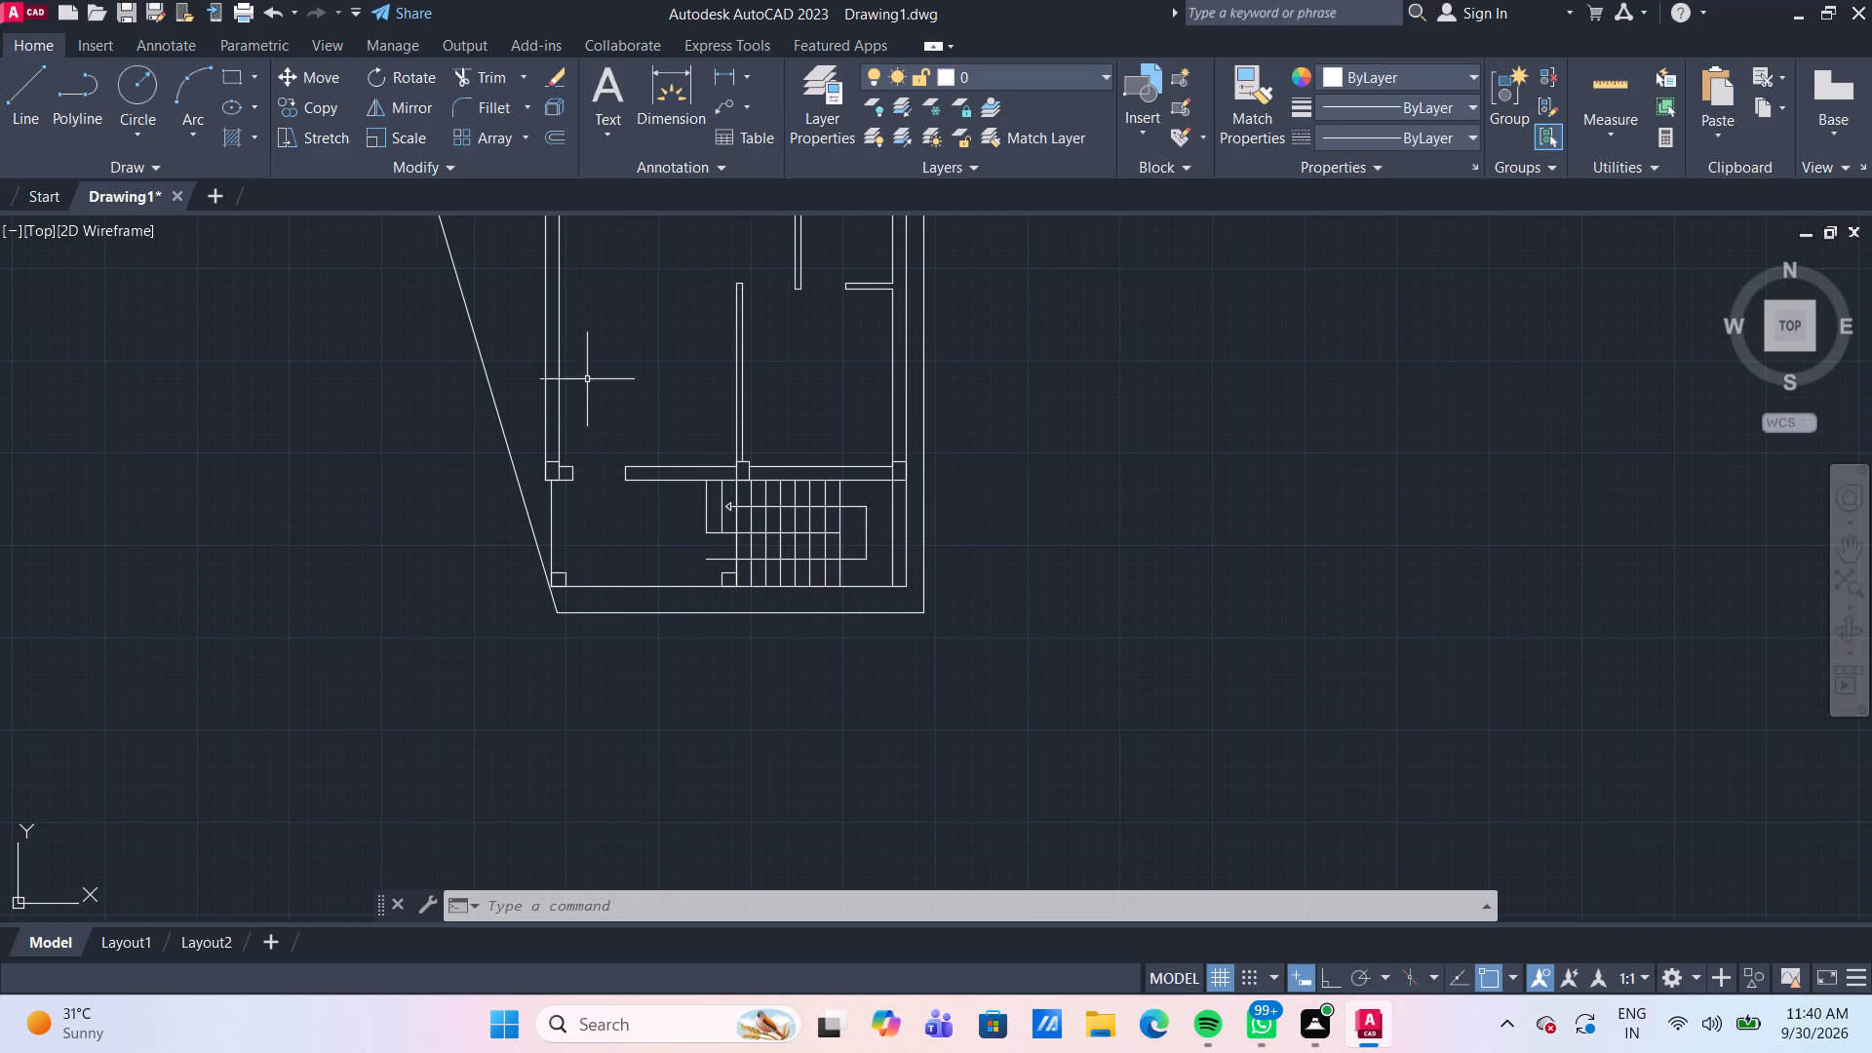
Look over the floor plan from its top corner at the slanted boundary down to the staircase.
middle_click_drag(649, 277, 706, 576)
scroll(496, 307, "up", 2)
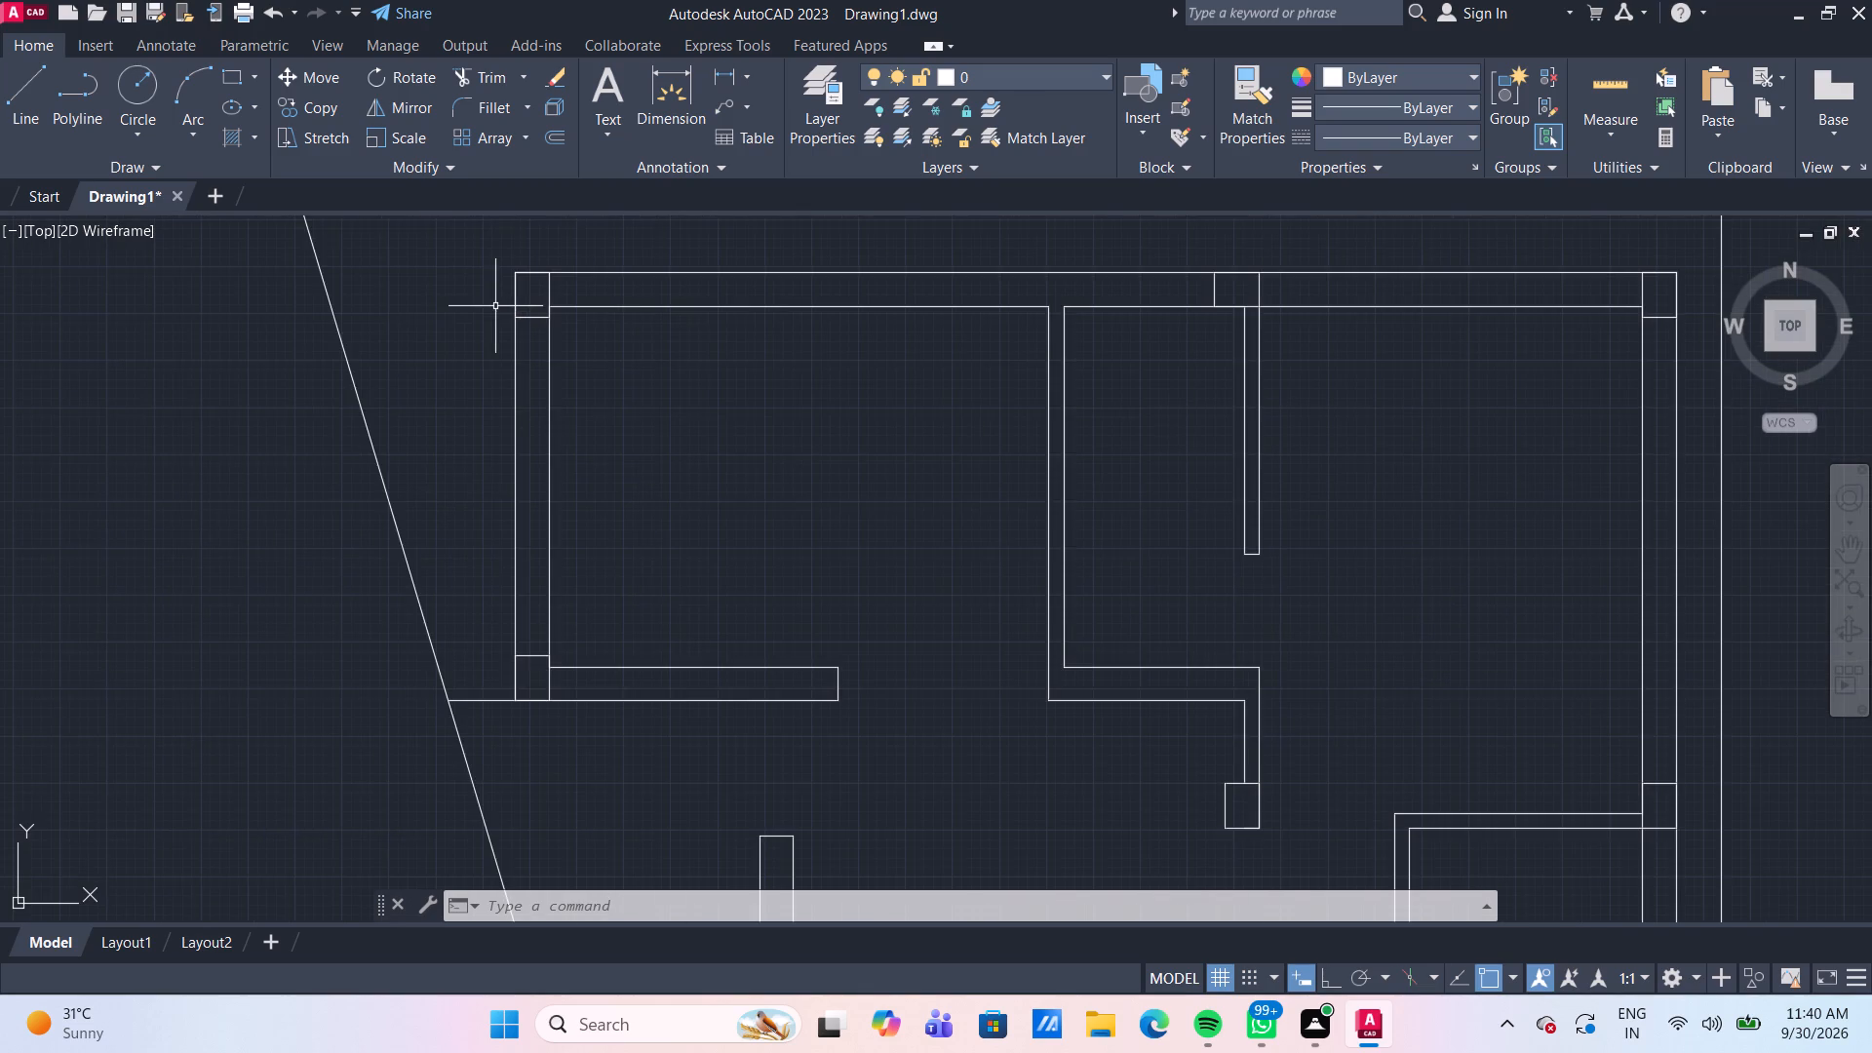
middle_click_drag(495, 306, 609, 380)
scroll(591, 300, "up", 1)
middle_click_drag(598, 301, 618, 415)
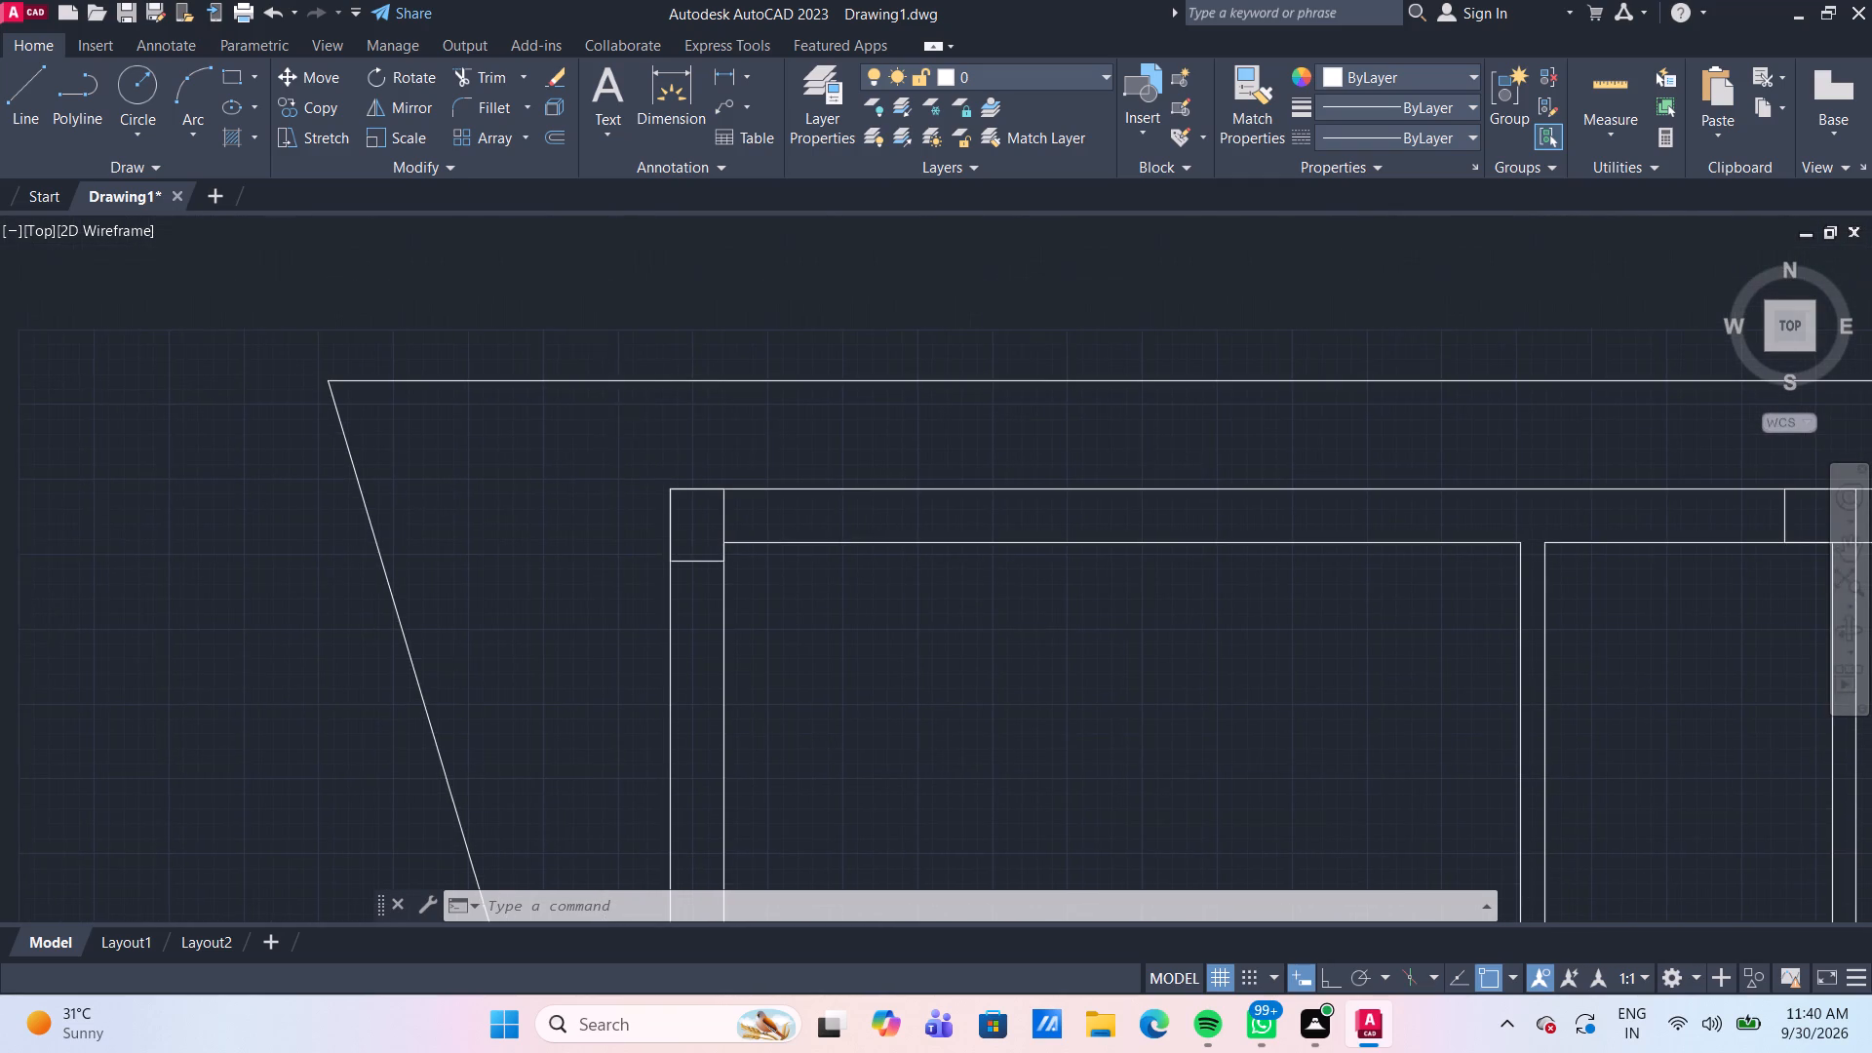
scroll(578, 367, "down", 3)
scroll(679, 560, "down", 2)
middle_click_drag(777, 647, 707, 513)
scroll(641, 524, "up", 2)
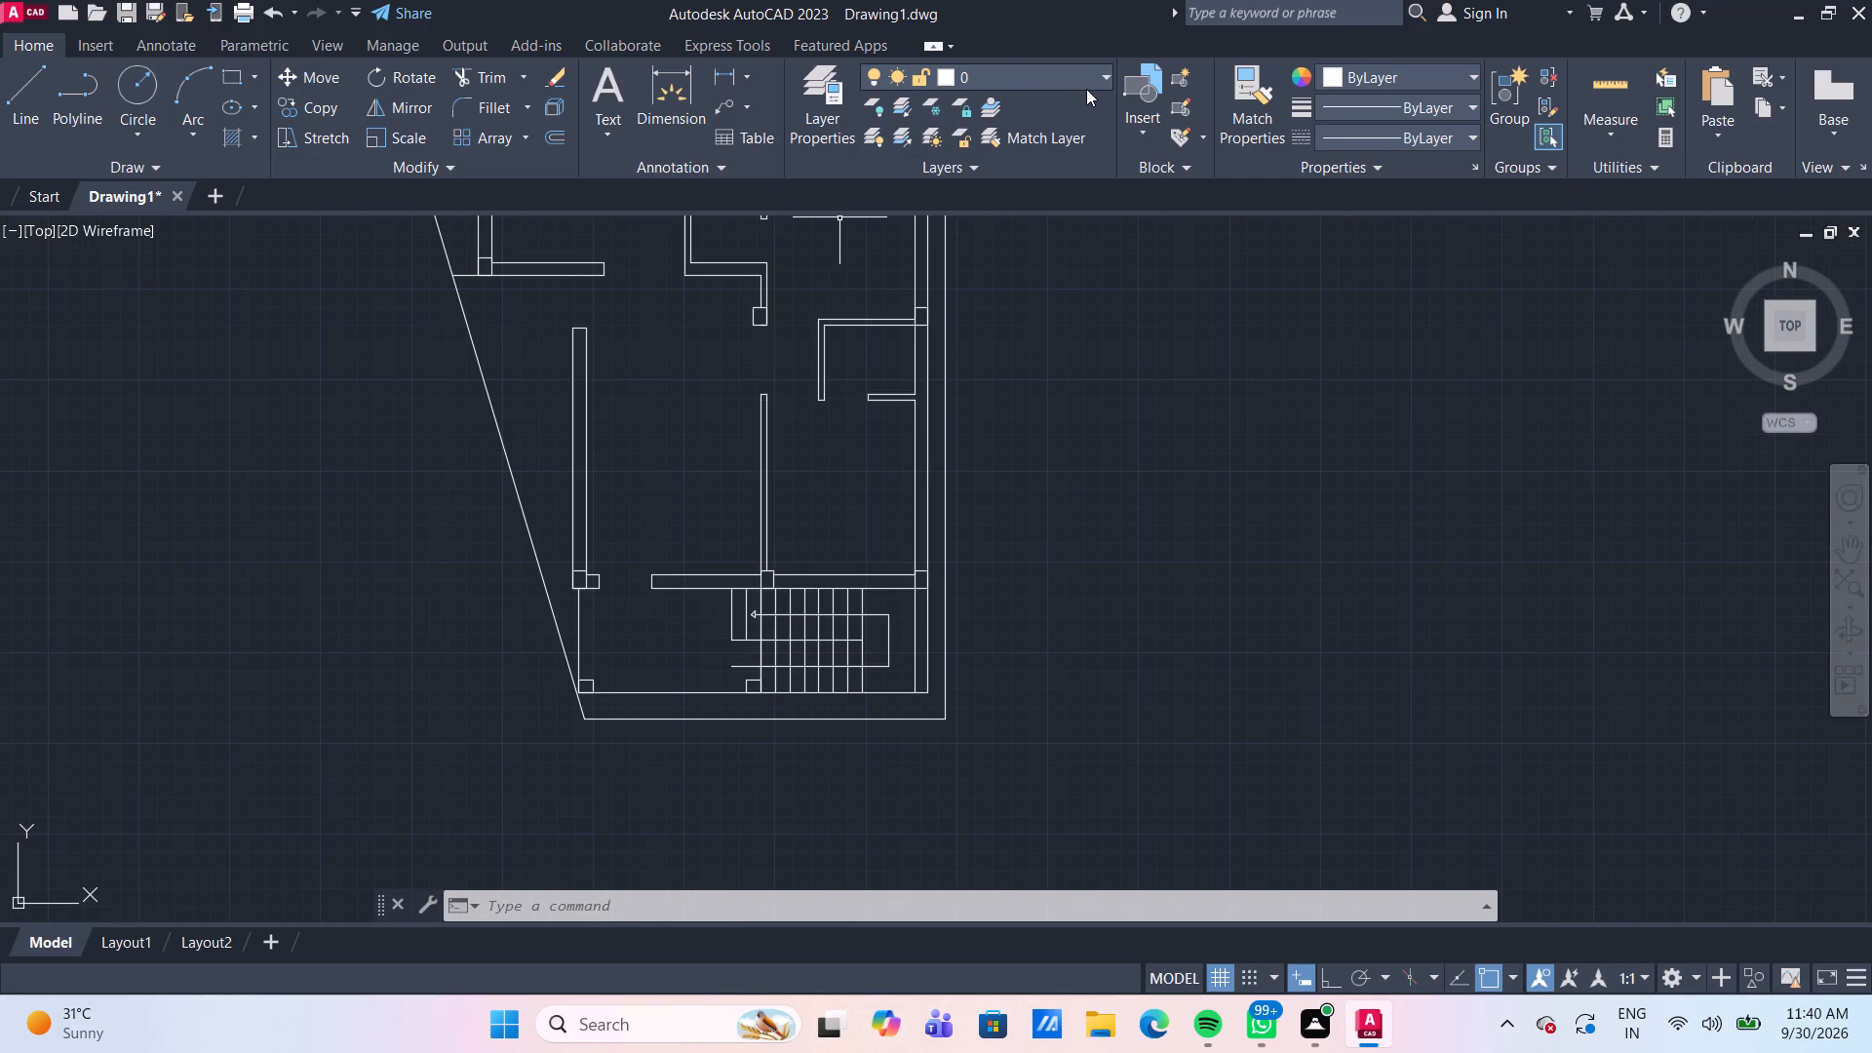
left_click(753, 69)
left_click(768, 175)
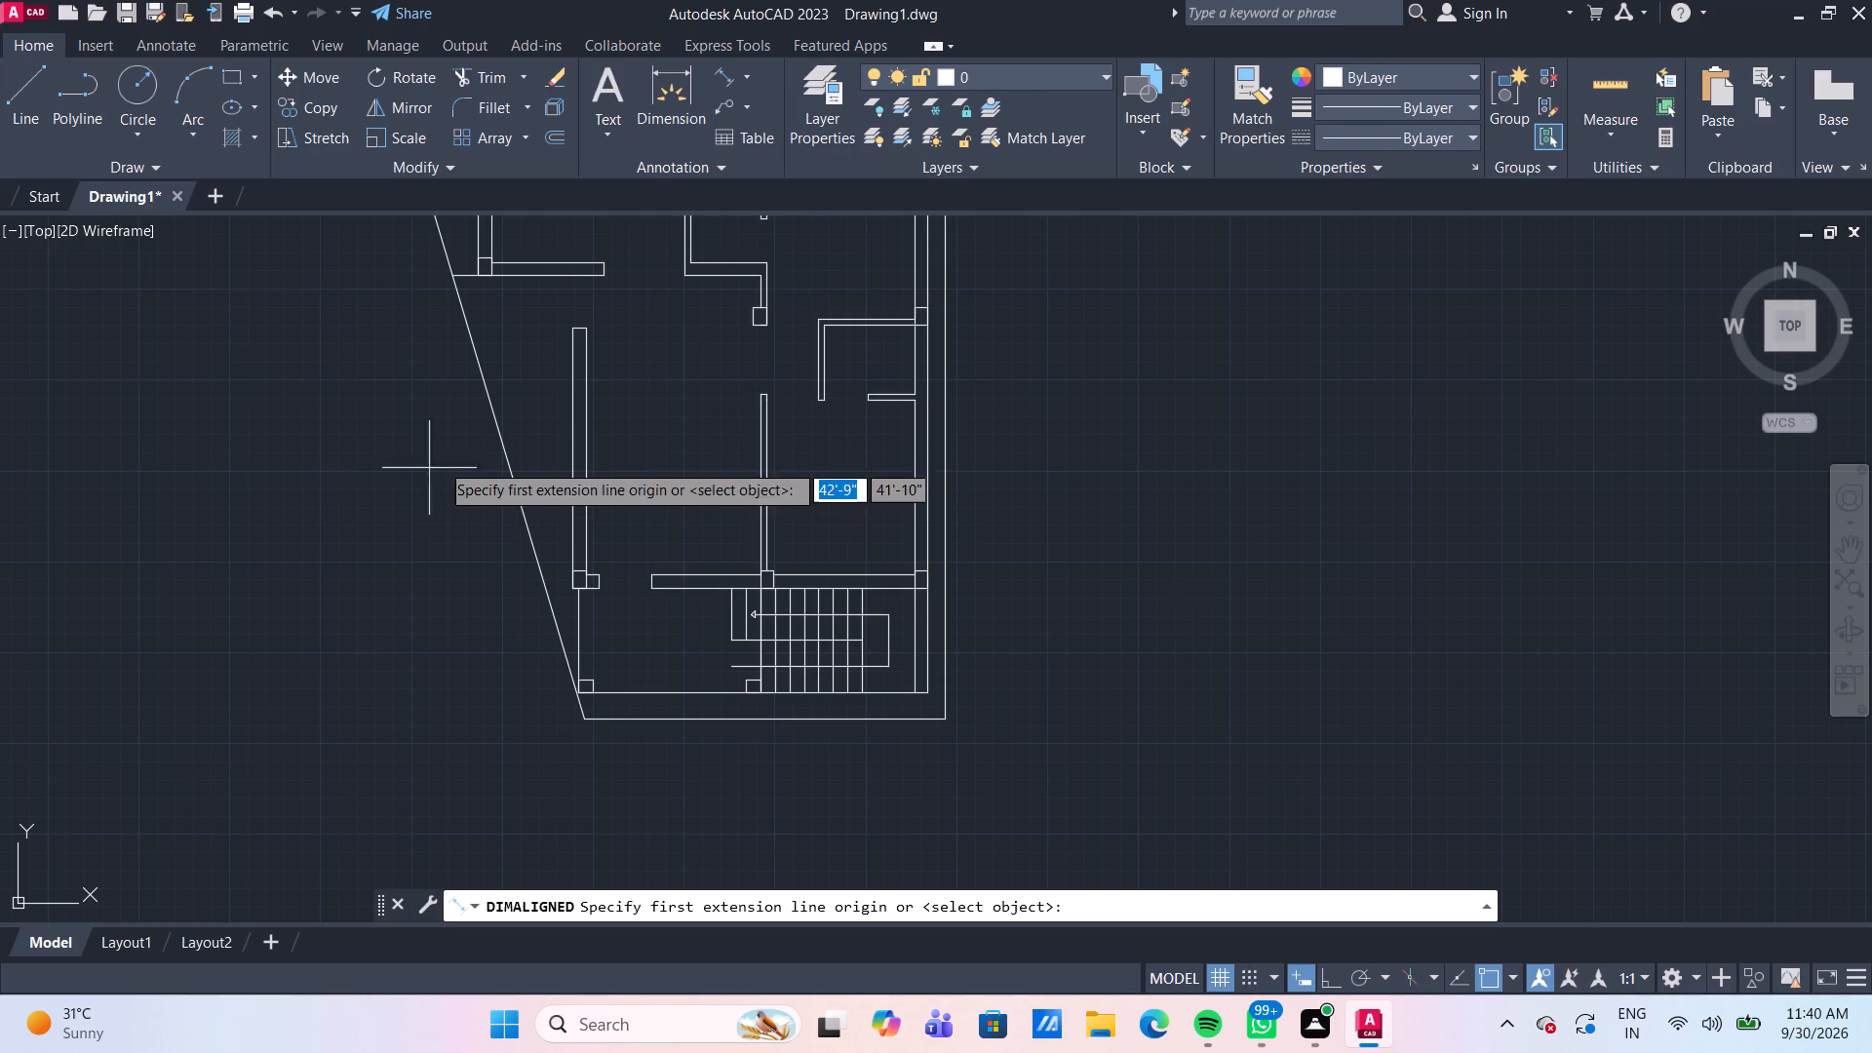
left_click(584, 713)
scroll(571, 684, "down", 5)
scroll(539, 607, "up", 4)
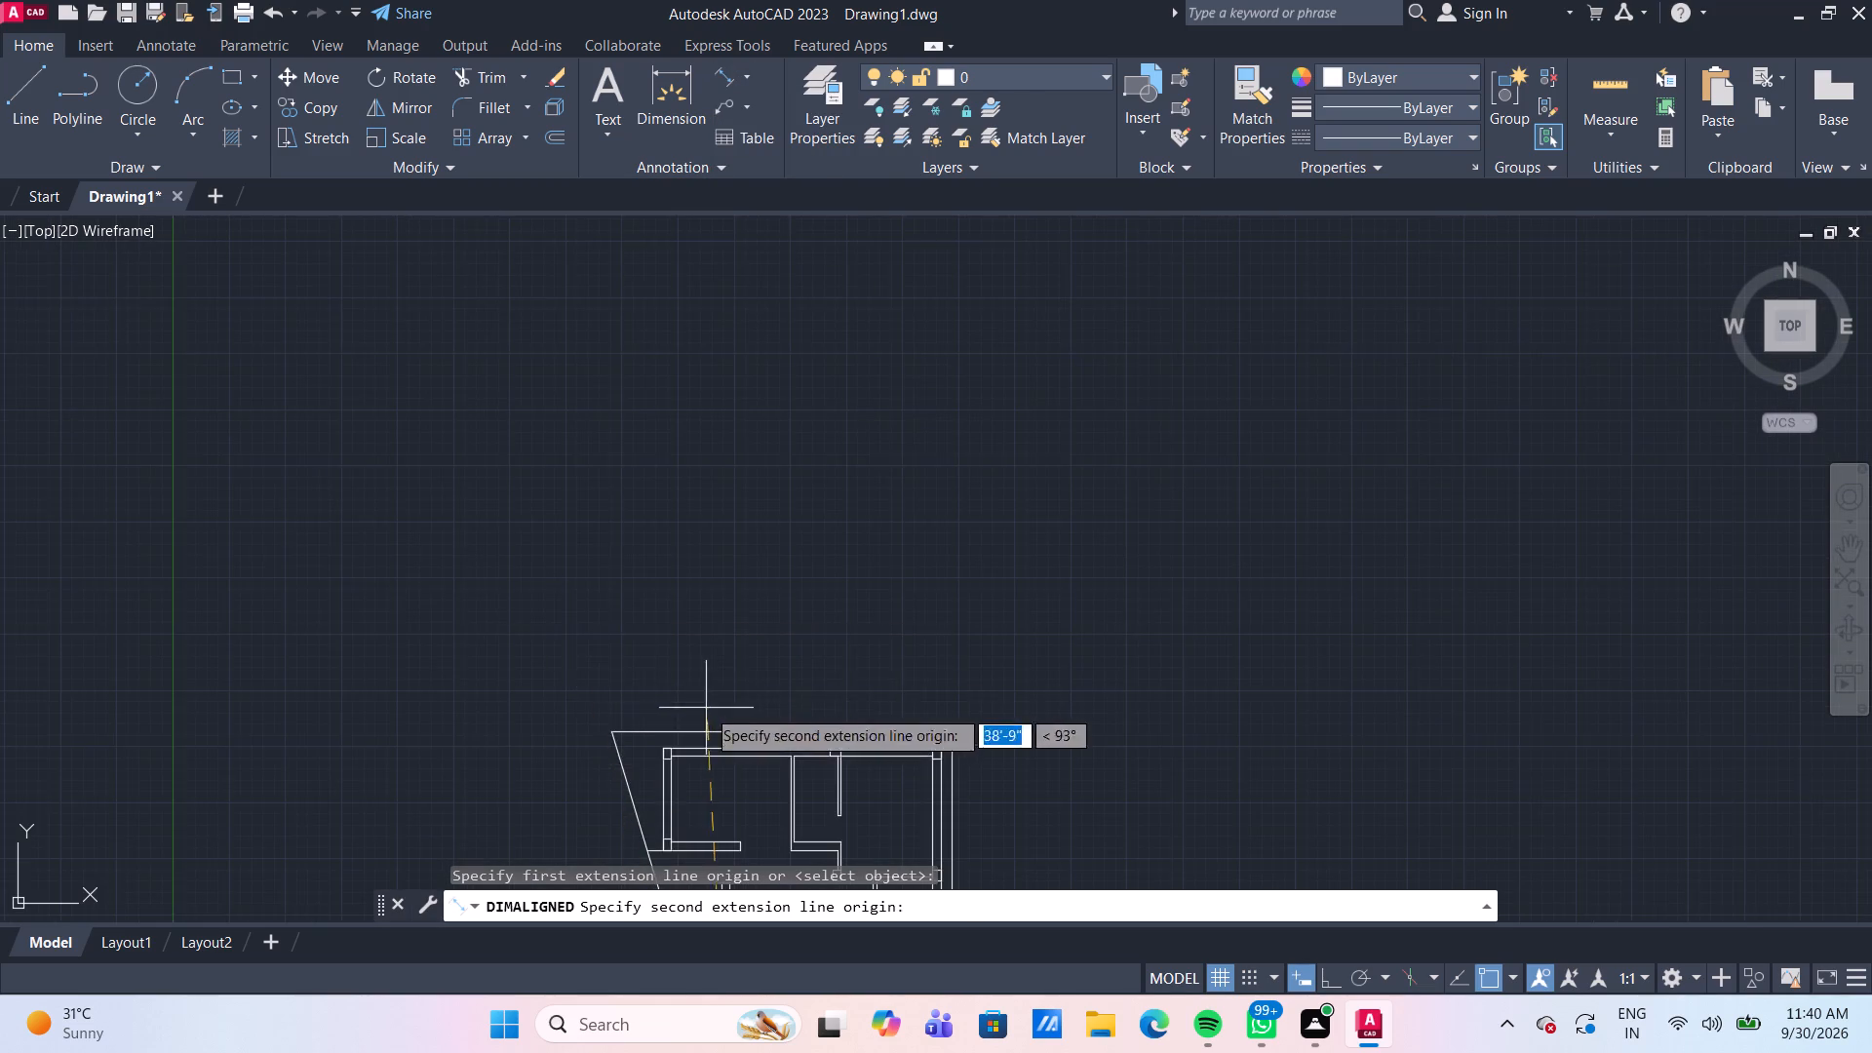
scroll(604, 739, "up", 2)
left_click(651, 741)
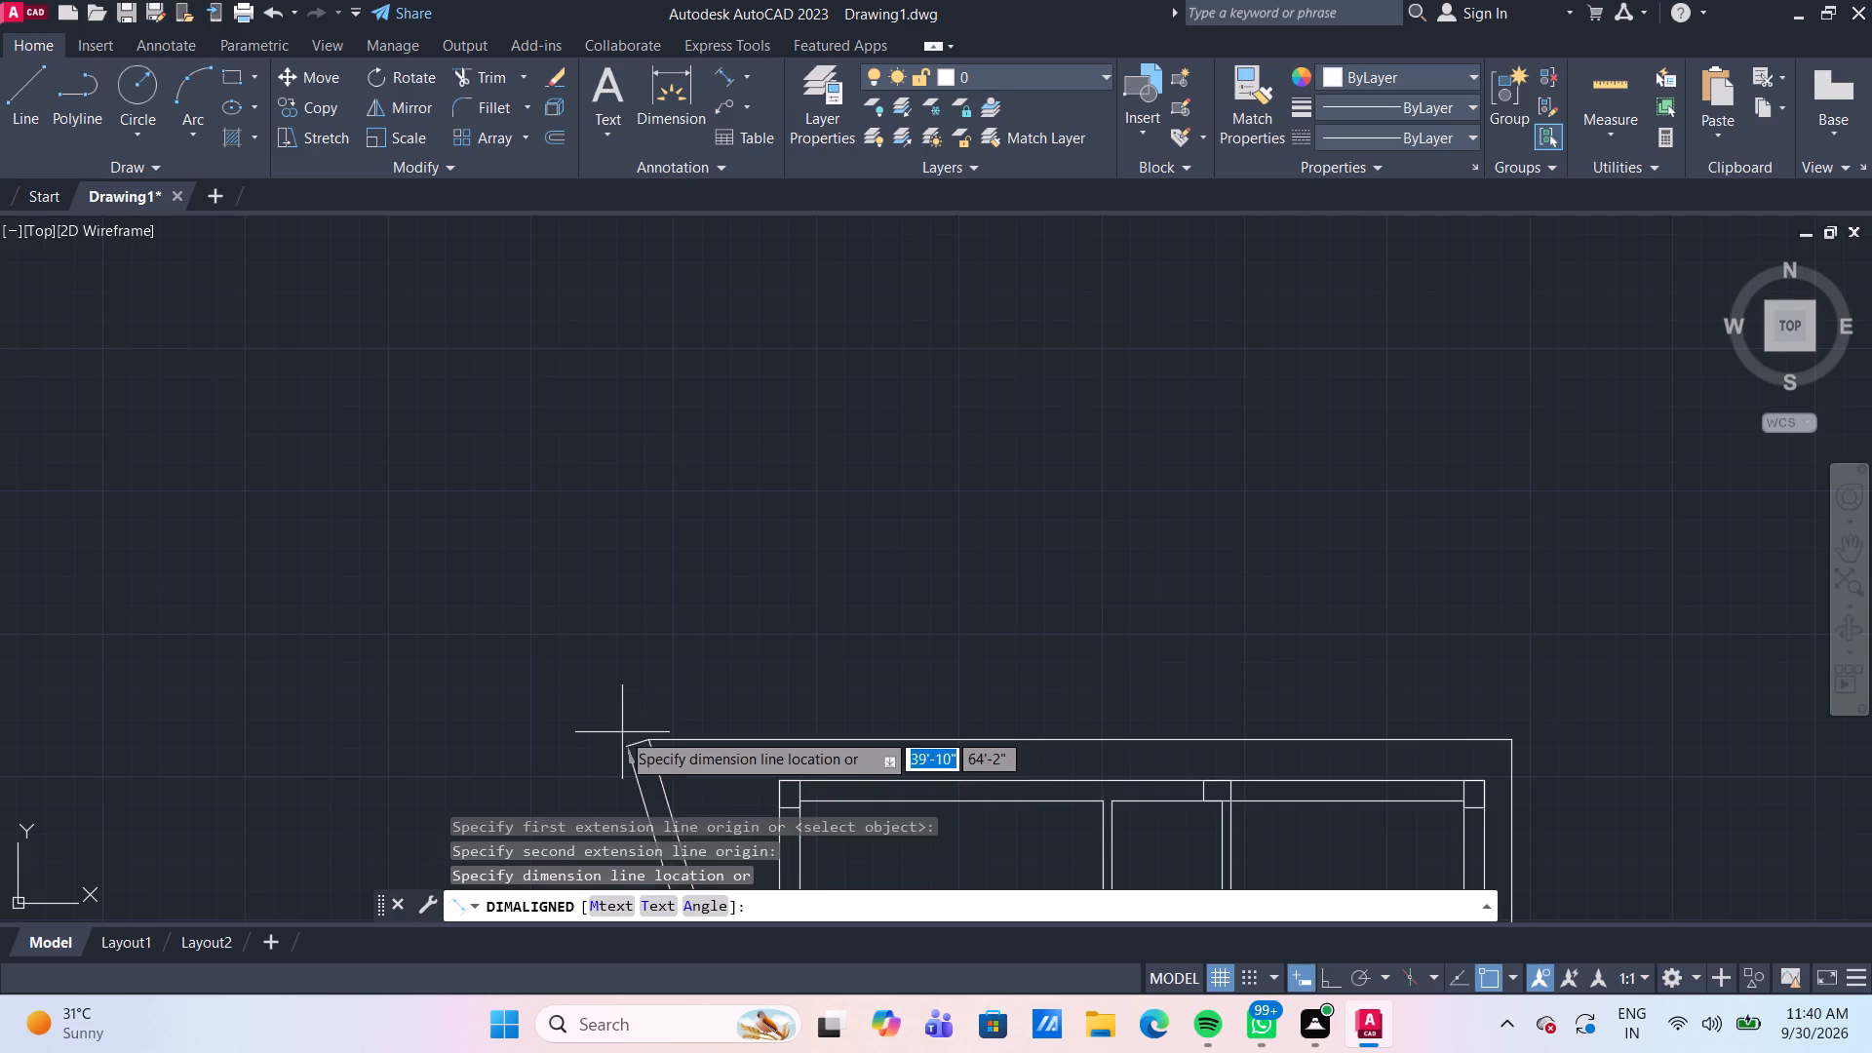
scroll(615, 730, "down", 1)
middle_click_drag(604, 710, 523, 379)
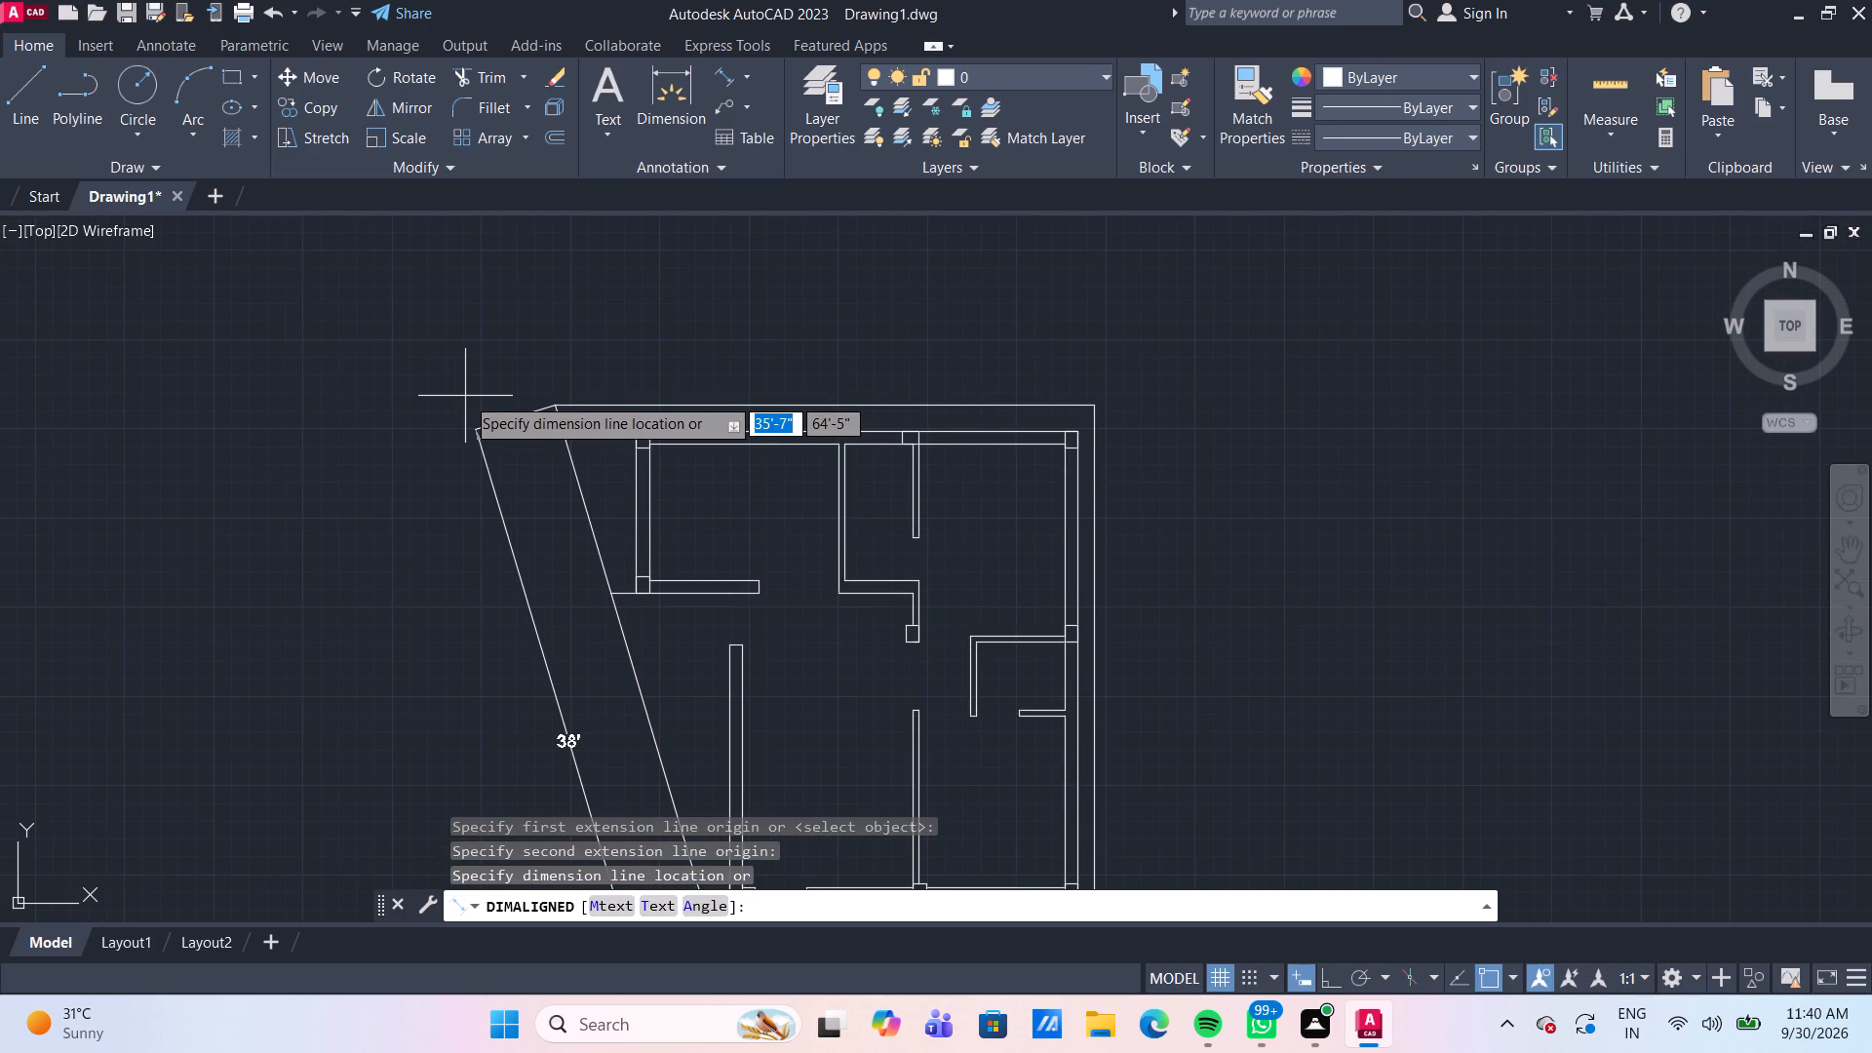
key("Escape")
Examine the whole floor plan, including the rooms along the slanted boundary and the staircase area.
scroll(477, 404, "down", 1)
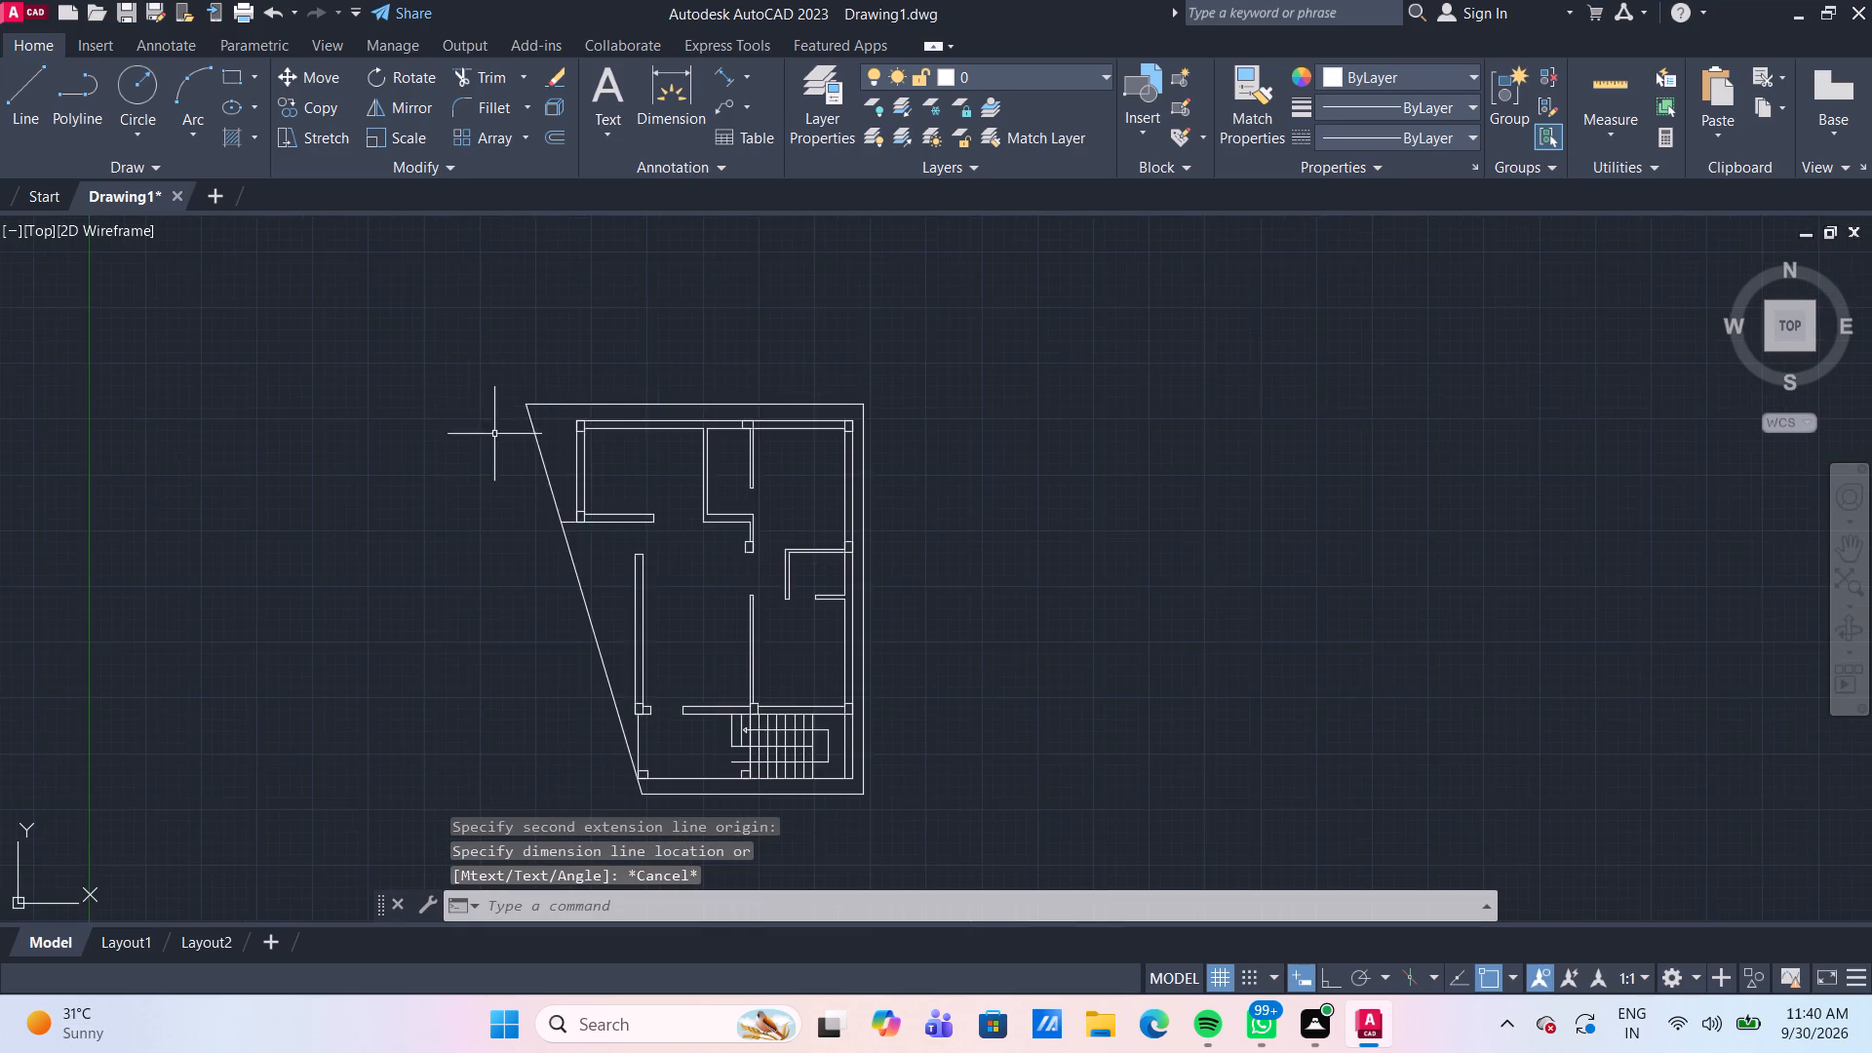
scroll(507, 545, "down", 1)
middle_click_drag(520, 463, 492, 378)
scroll(595, 529, "up", 2)
middle_click_drag(631, 487, 682, 470)
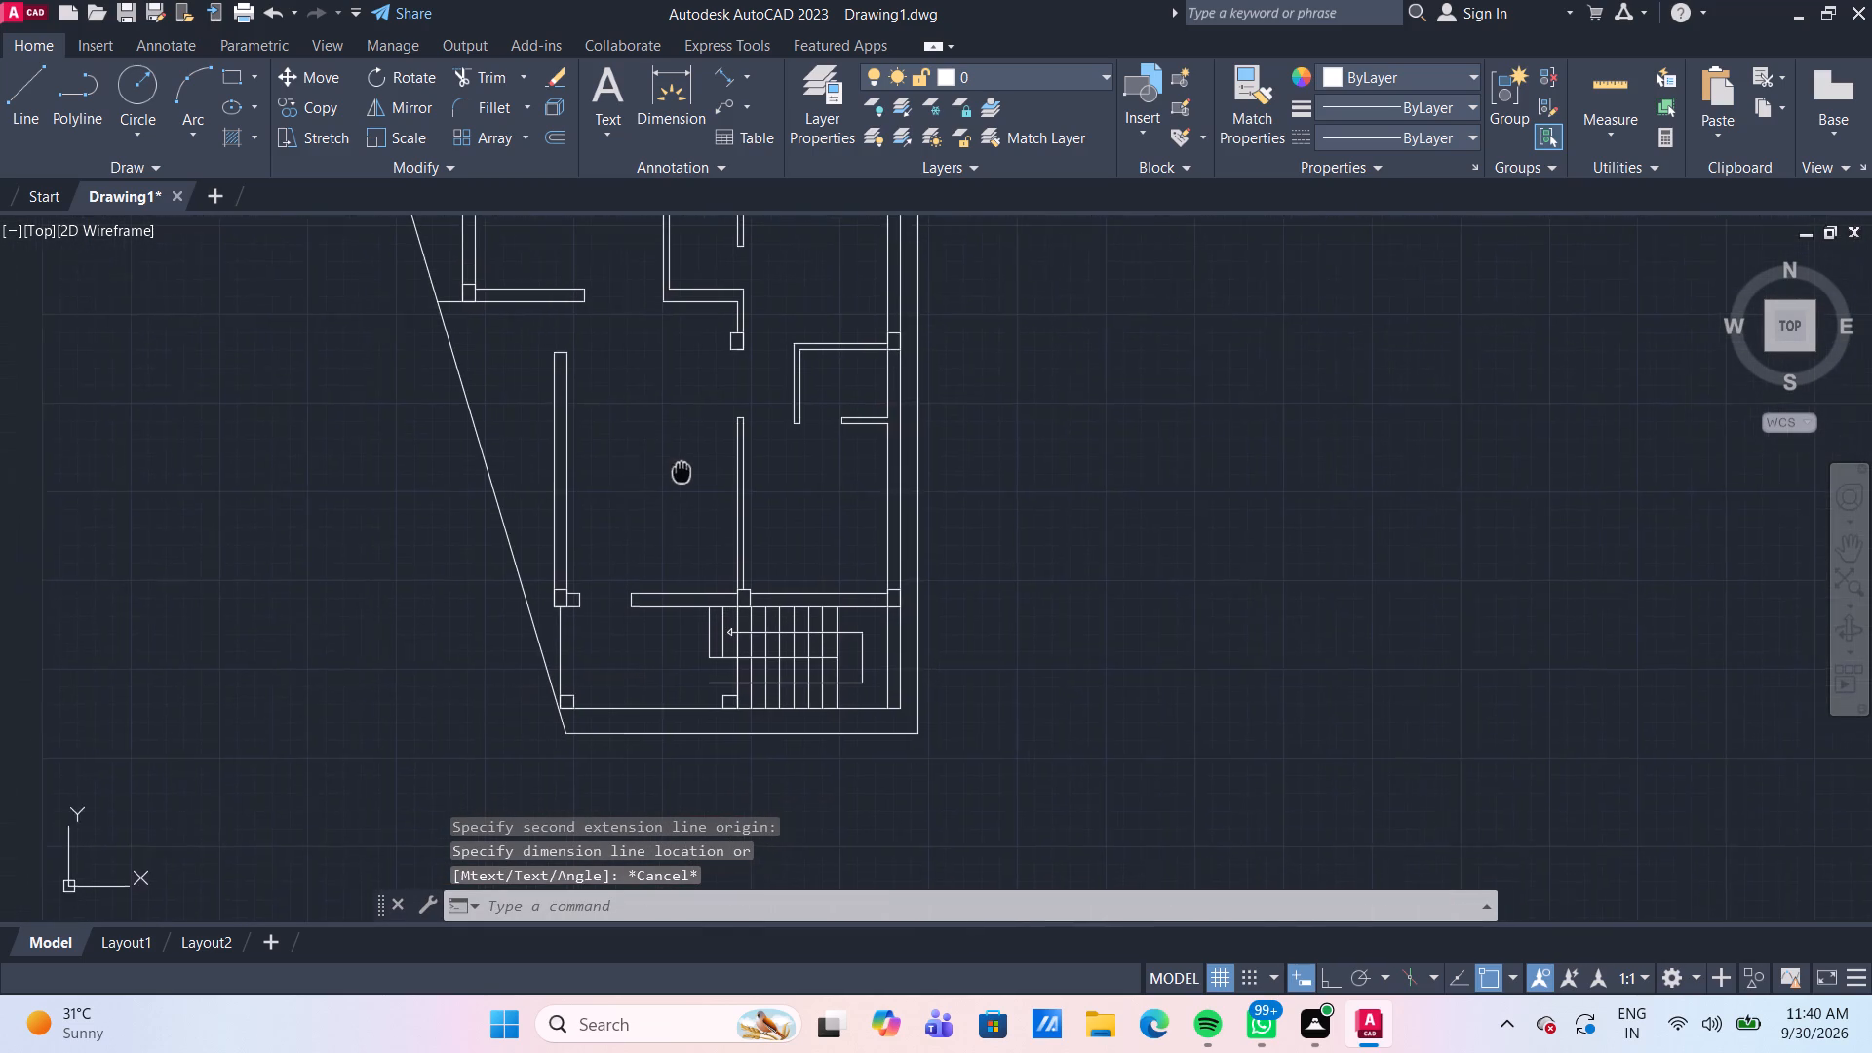
middle_click_drag(682, 470, 687, 518)
middle_click_drag(483, 375, 523, 409)
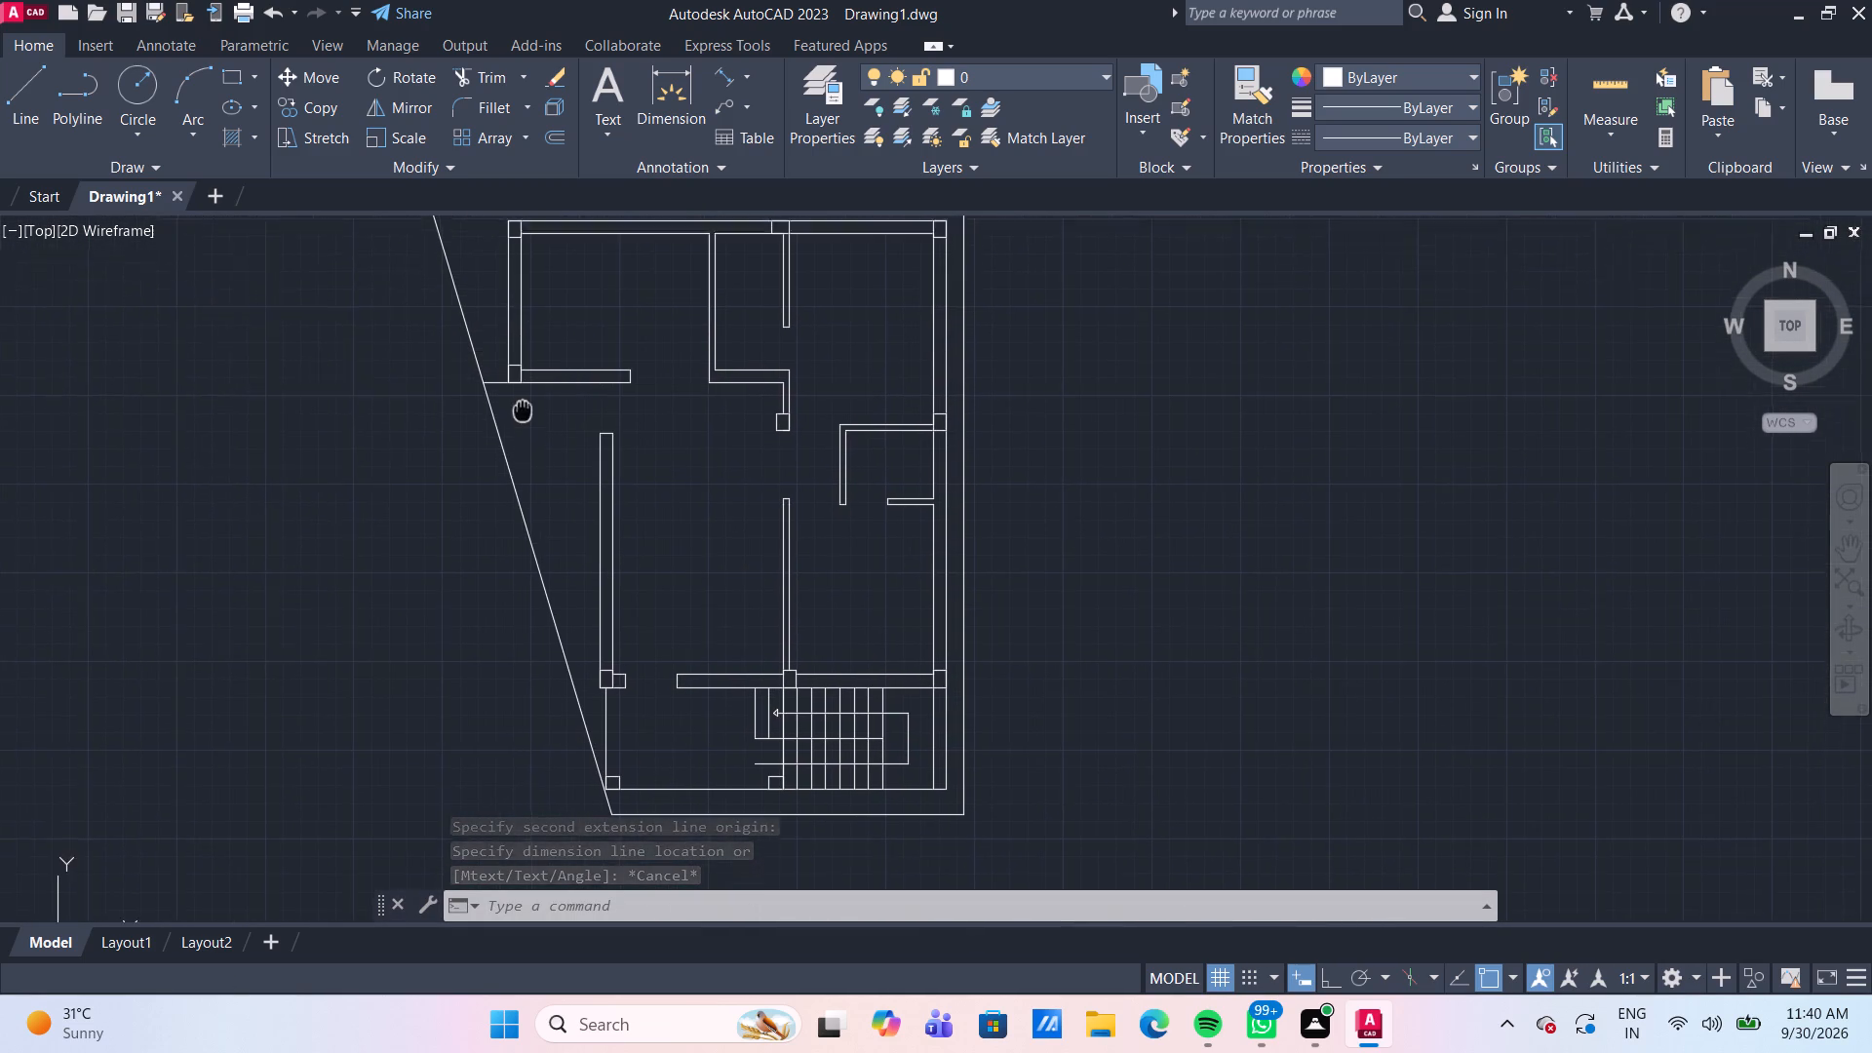
middle_click_drag(523, 409, 522, 411)
scroll(492, 531, "down", 3)
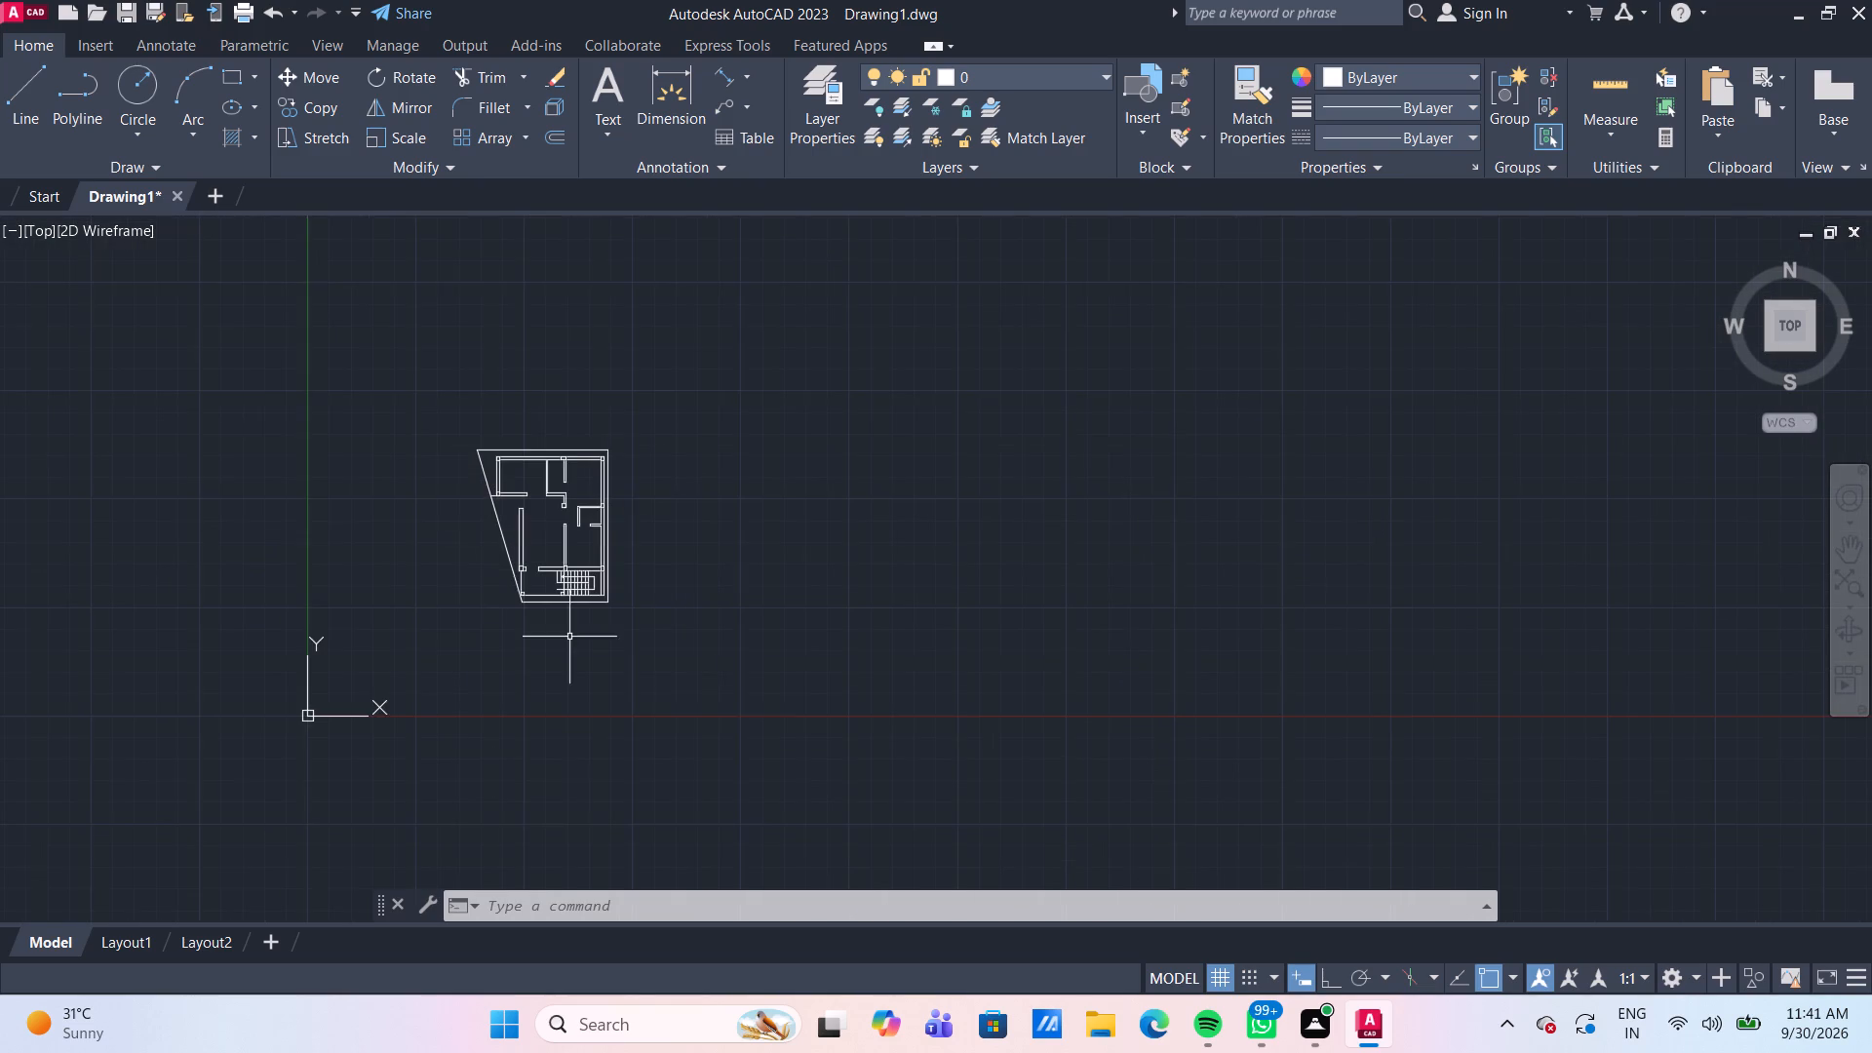
scroll(654, 638, "up", 3)
middle_click_drag(630, 605, 716, 620)
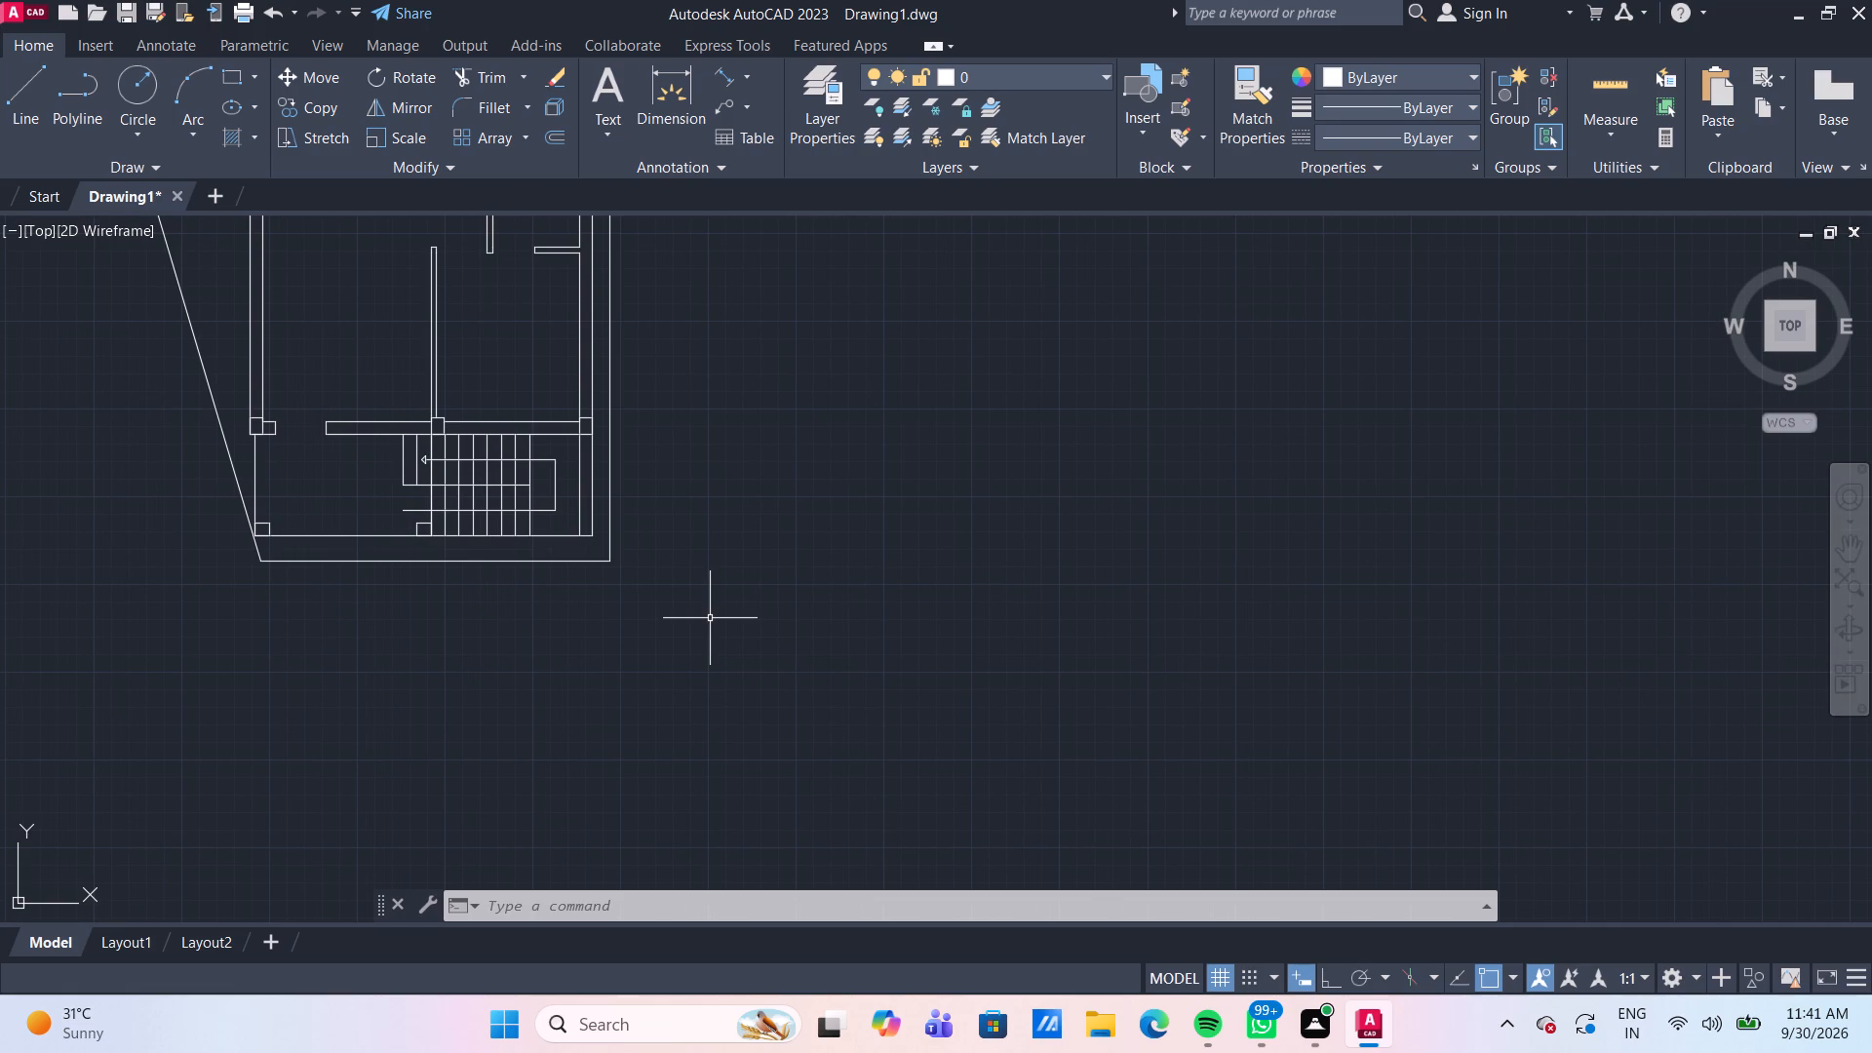
middle_click_drag(711, 616, 807, 628)
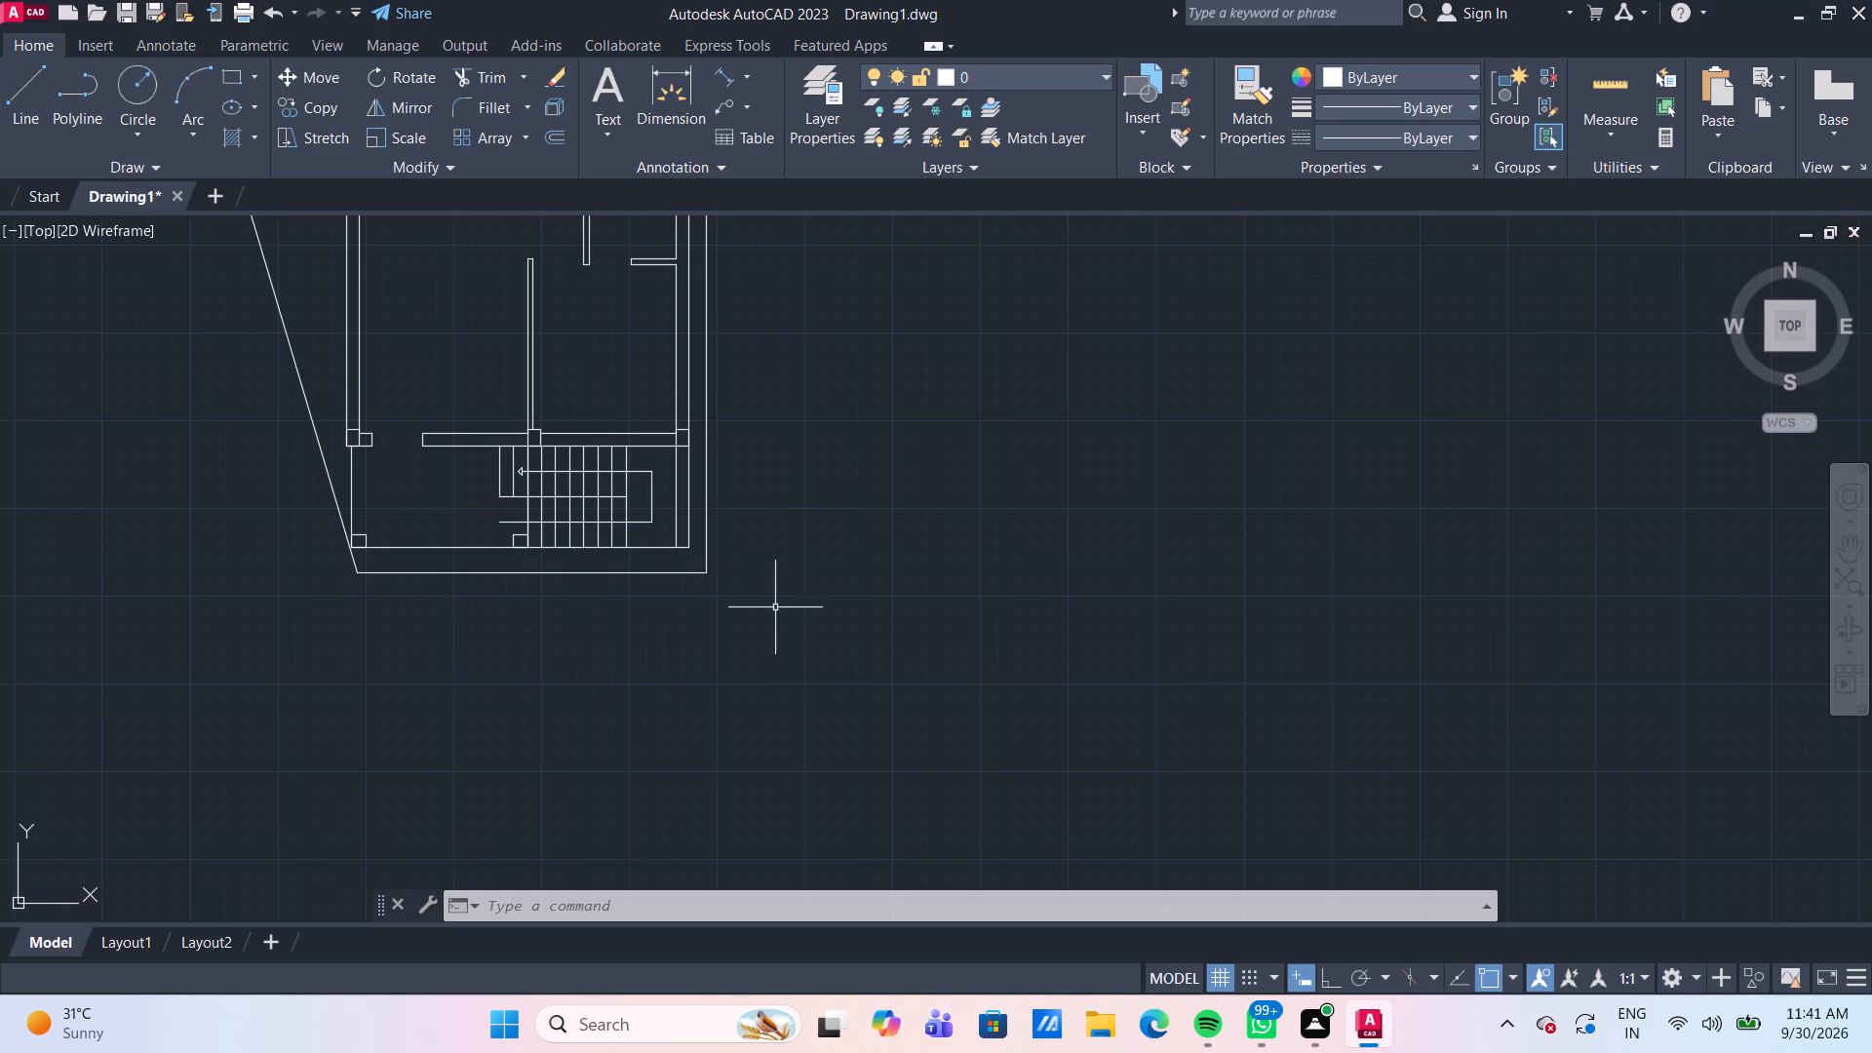
Select the entire floor plan and set its object colour to Cyan.
scroll(587, 561, "down", 1)
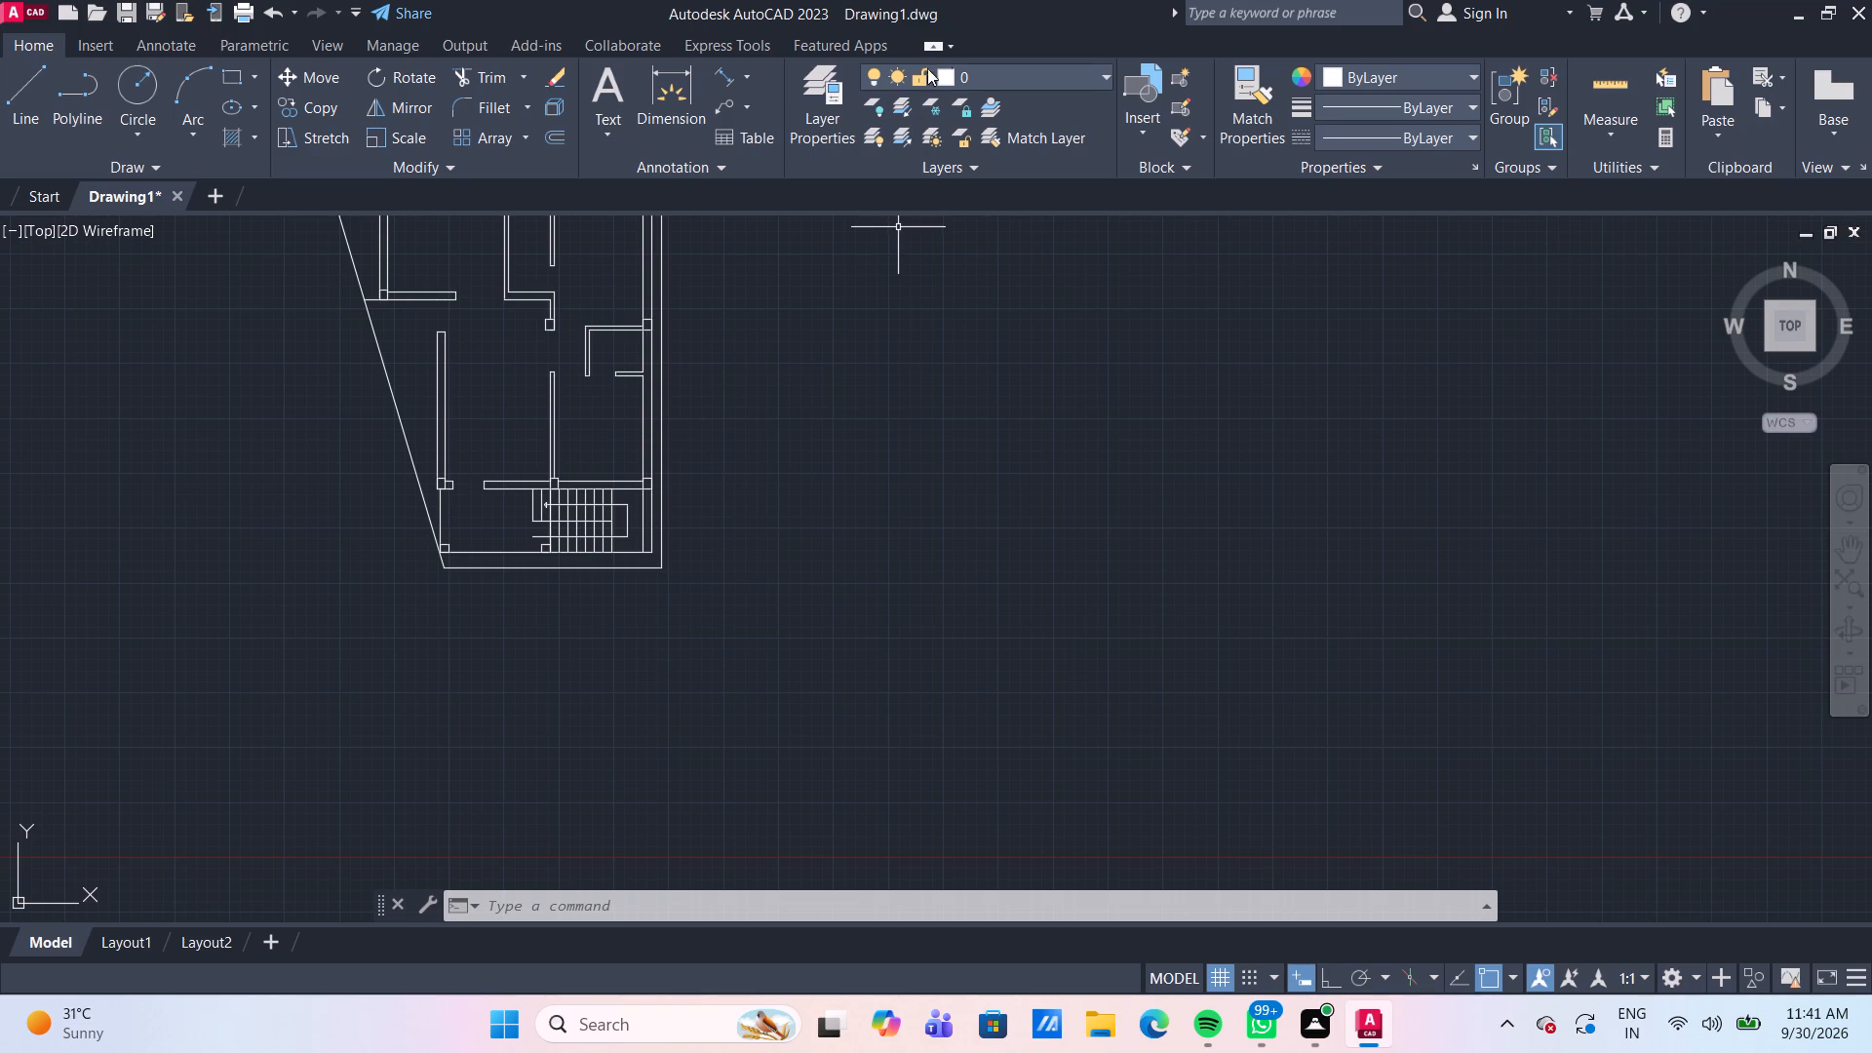
scroll(763, 457, "down", 2)
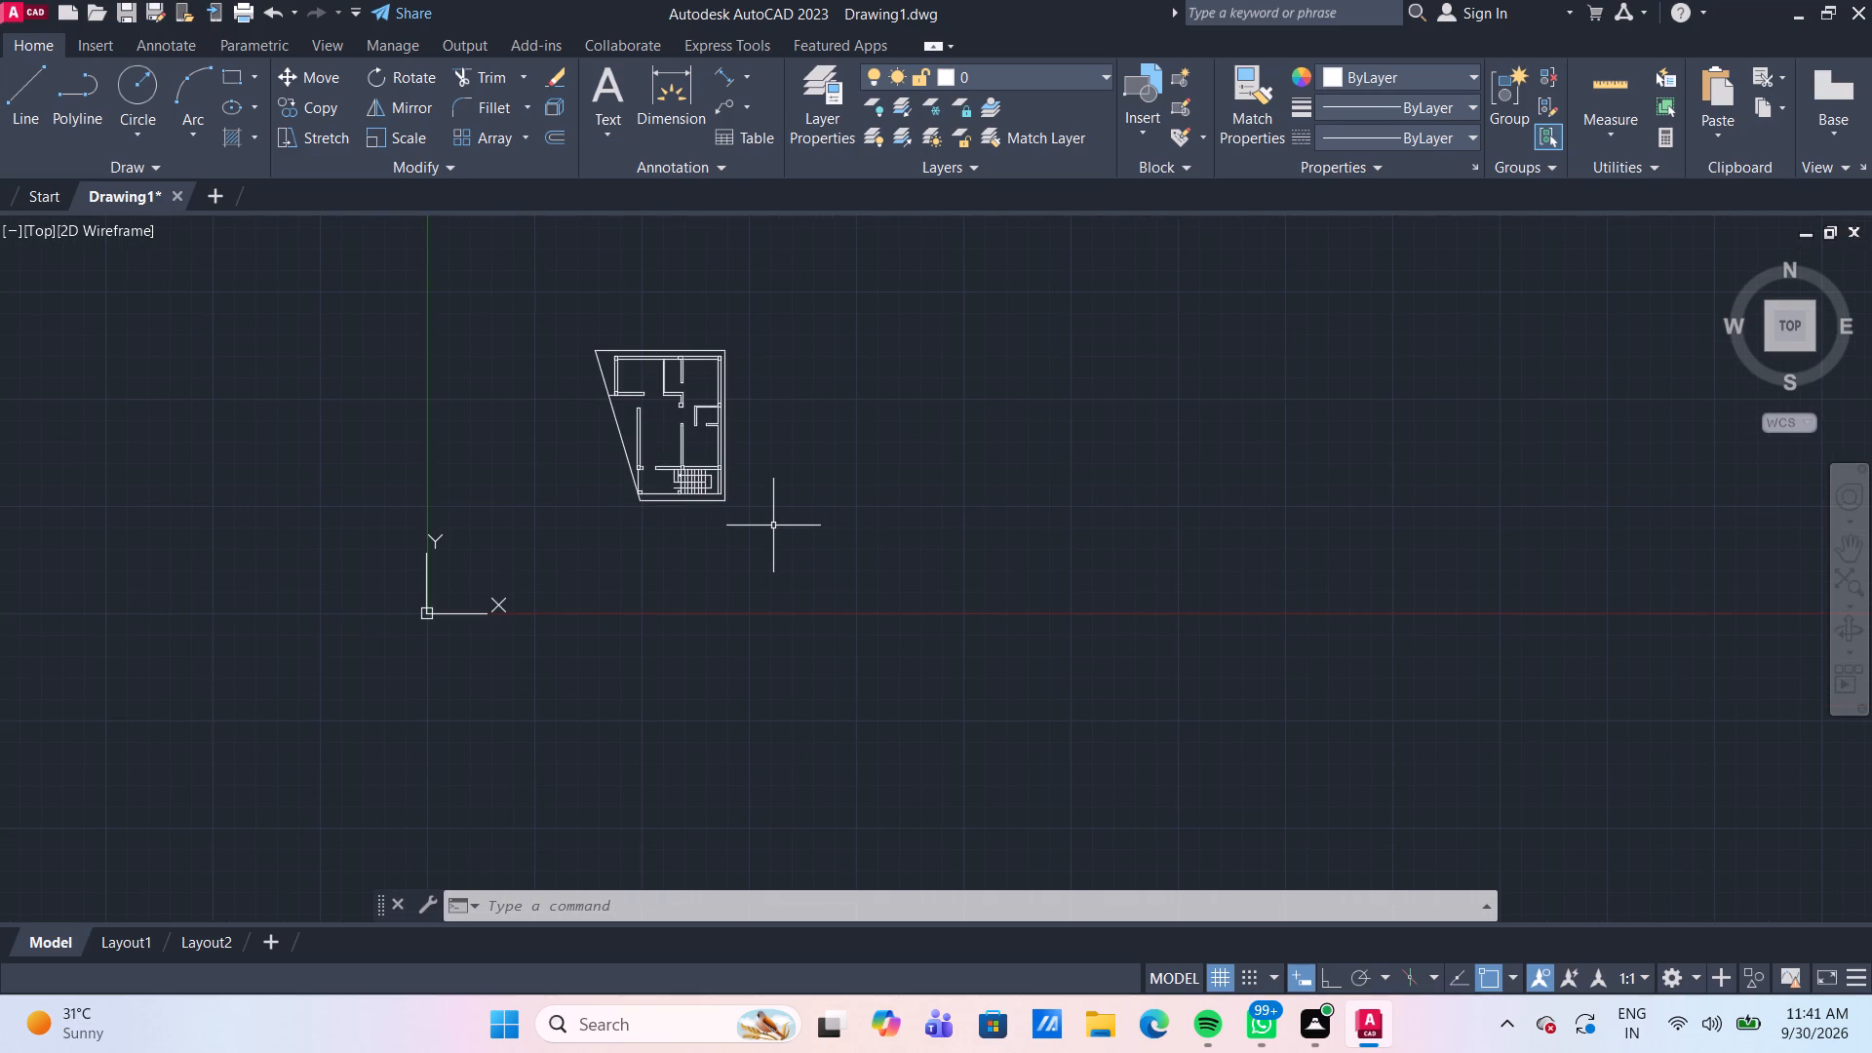
left_click(772, 526)
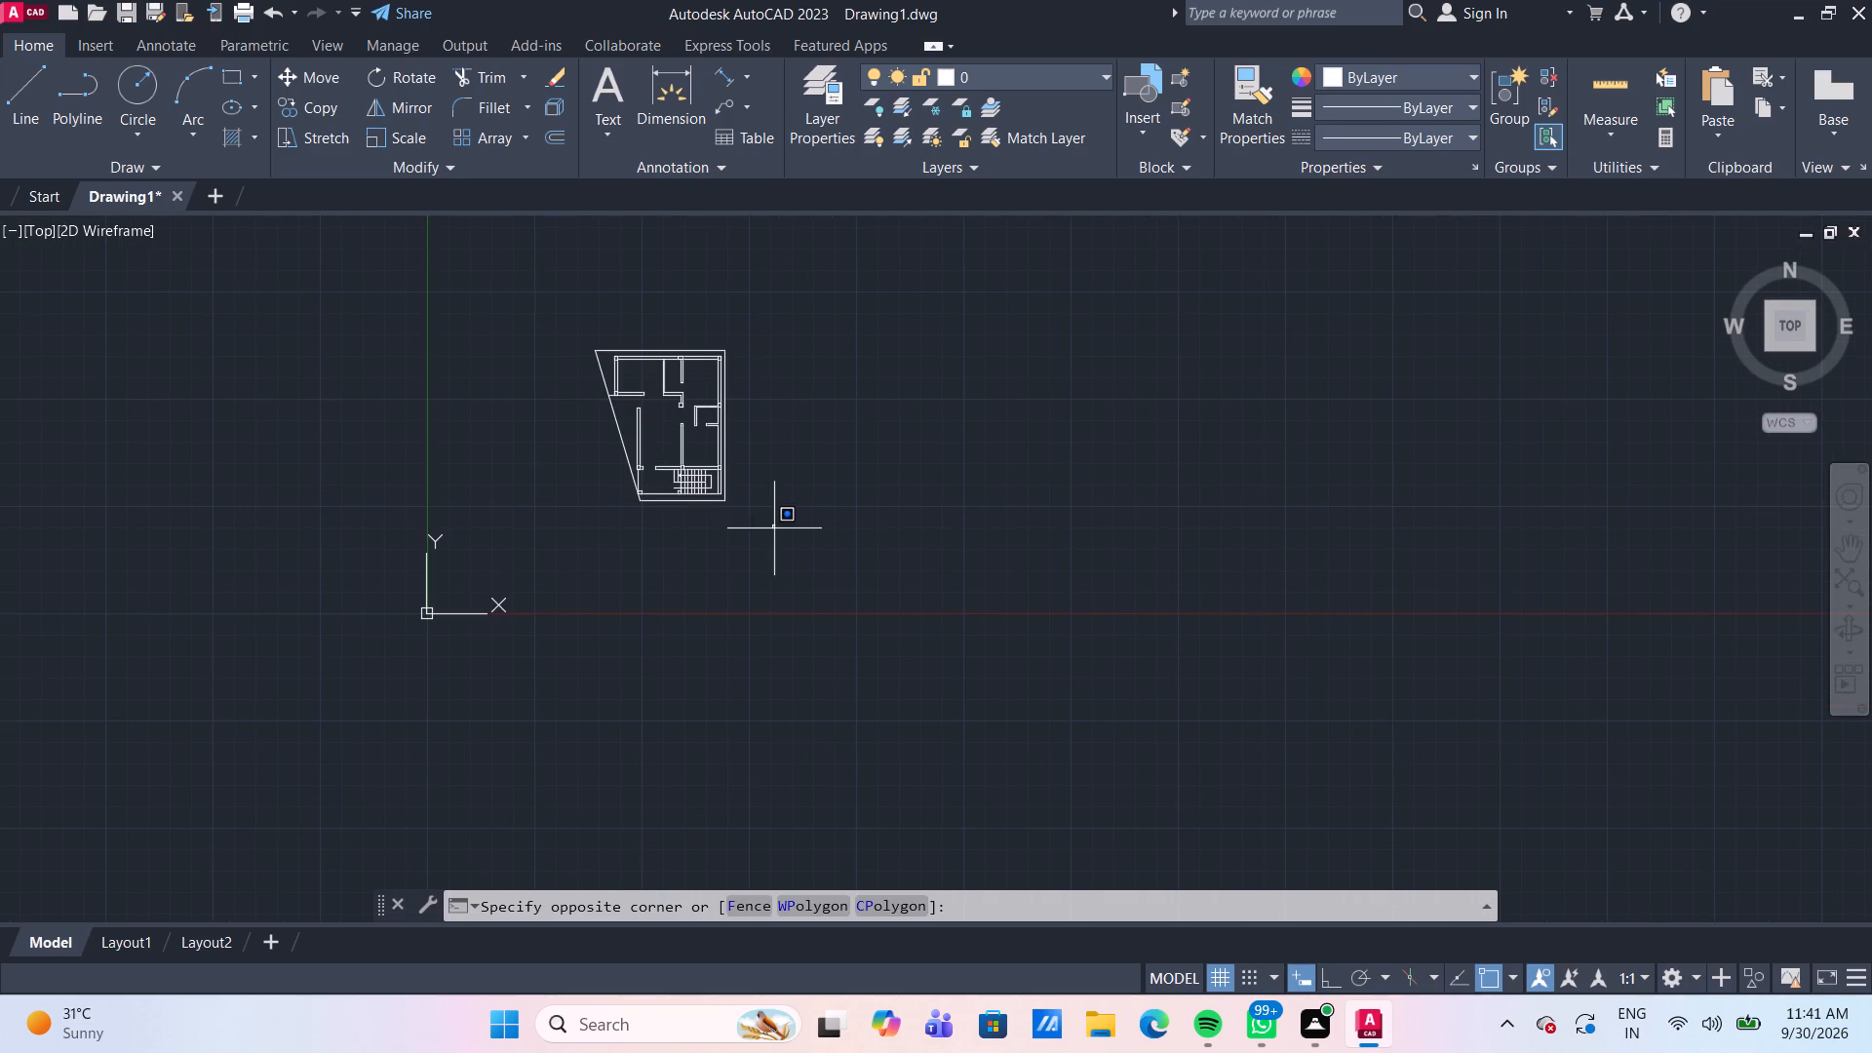
left_click(569, 288)
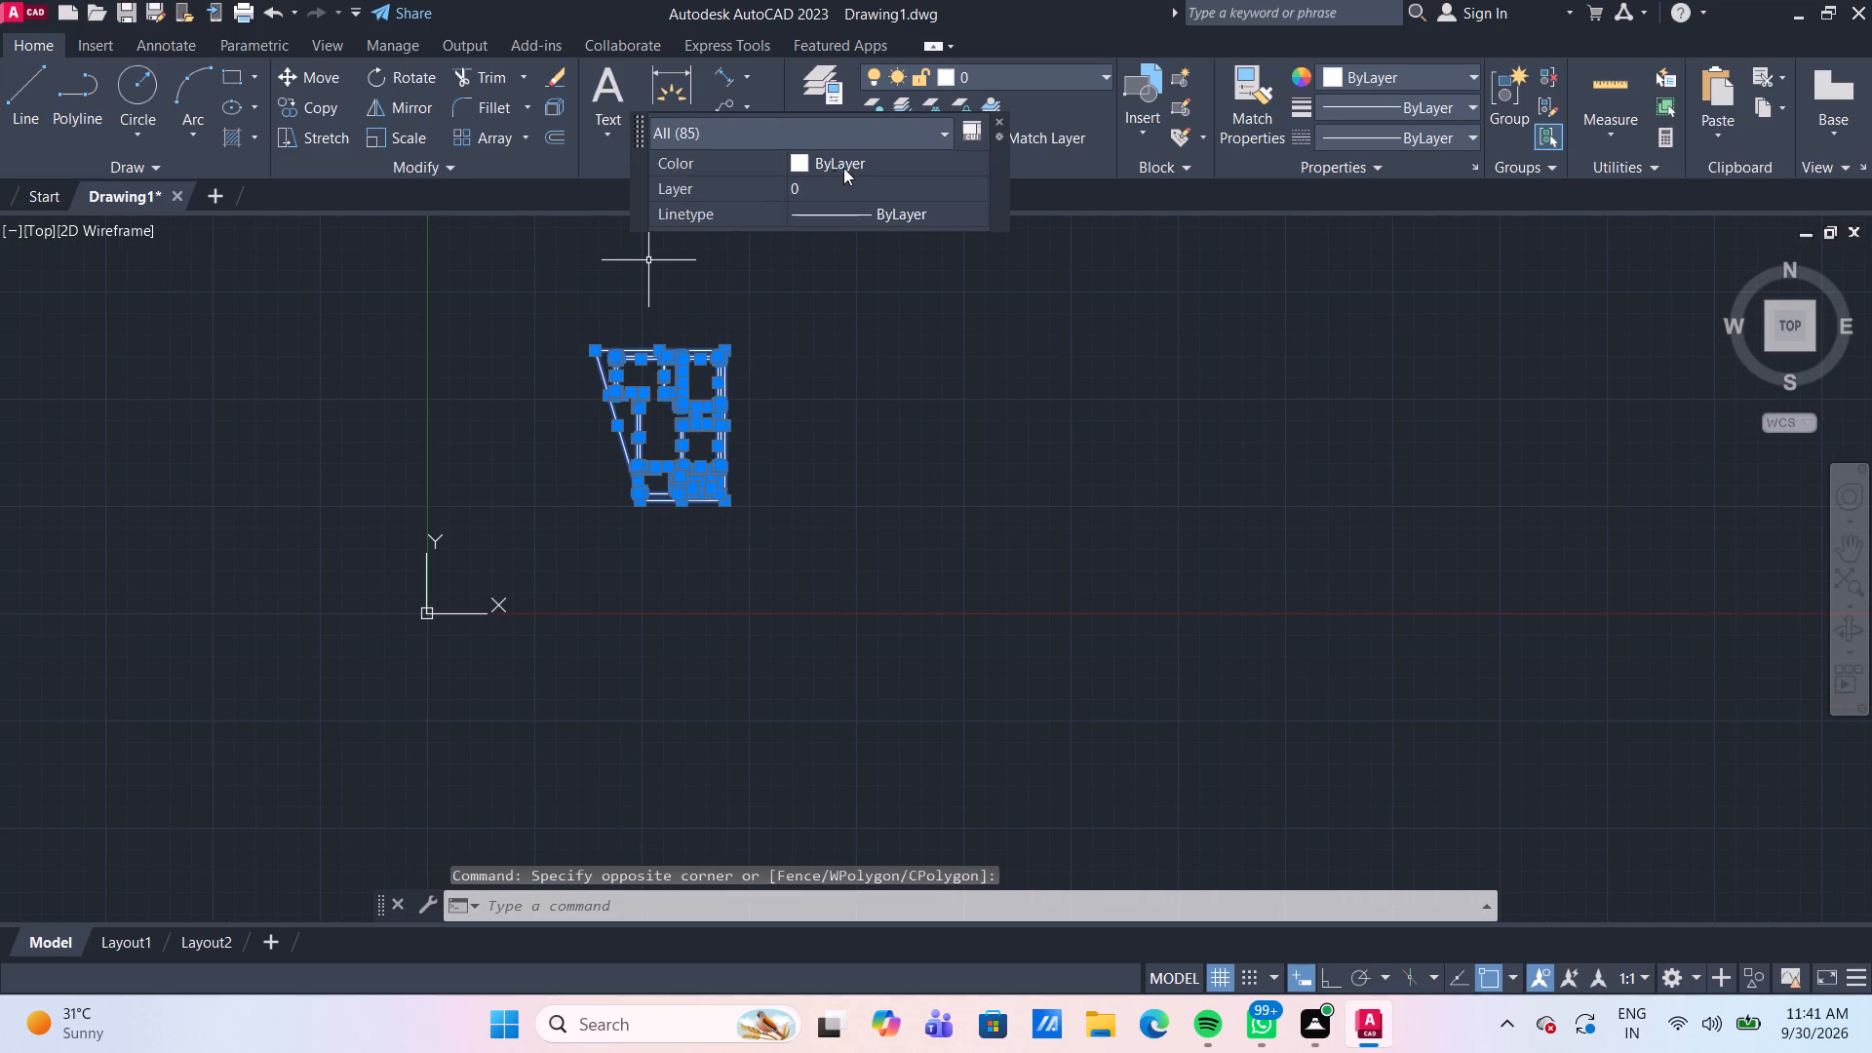
left_click(799, 157)
left_click(806, 164)
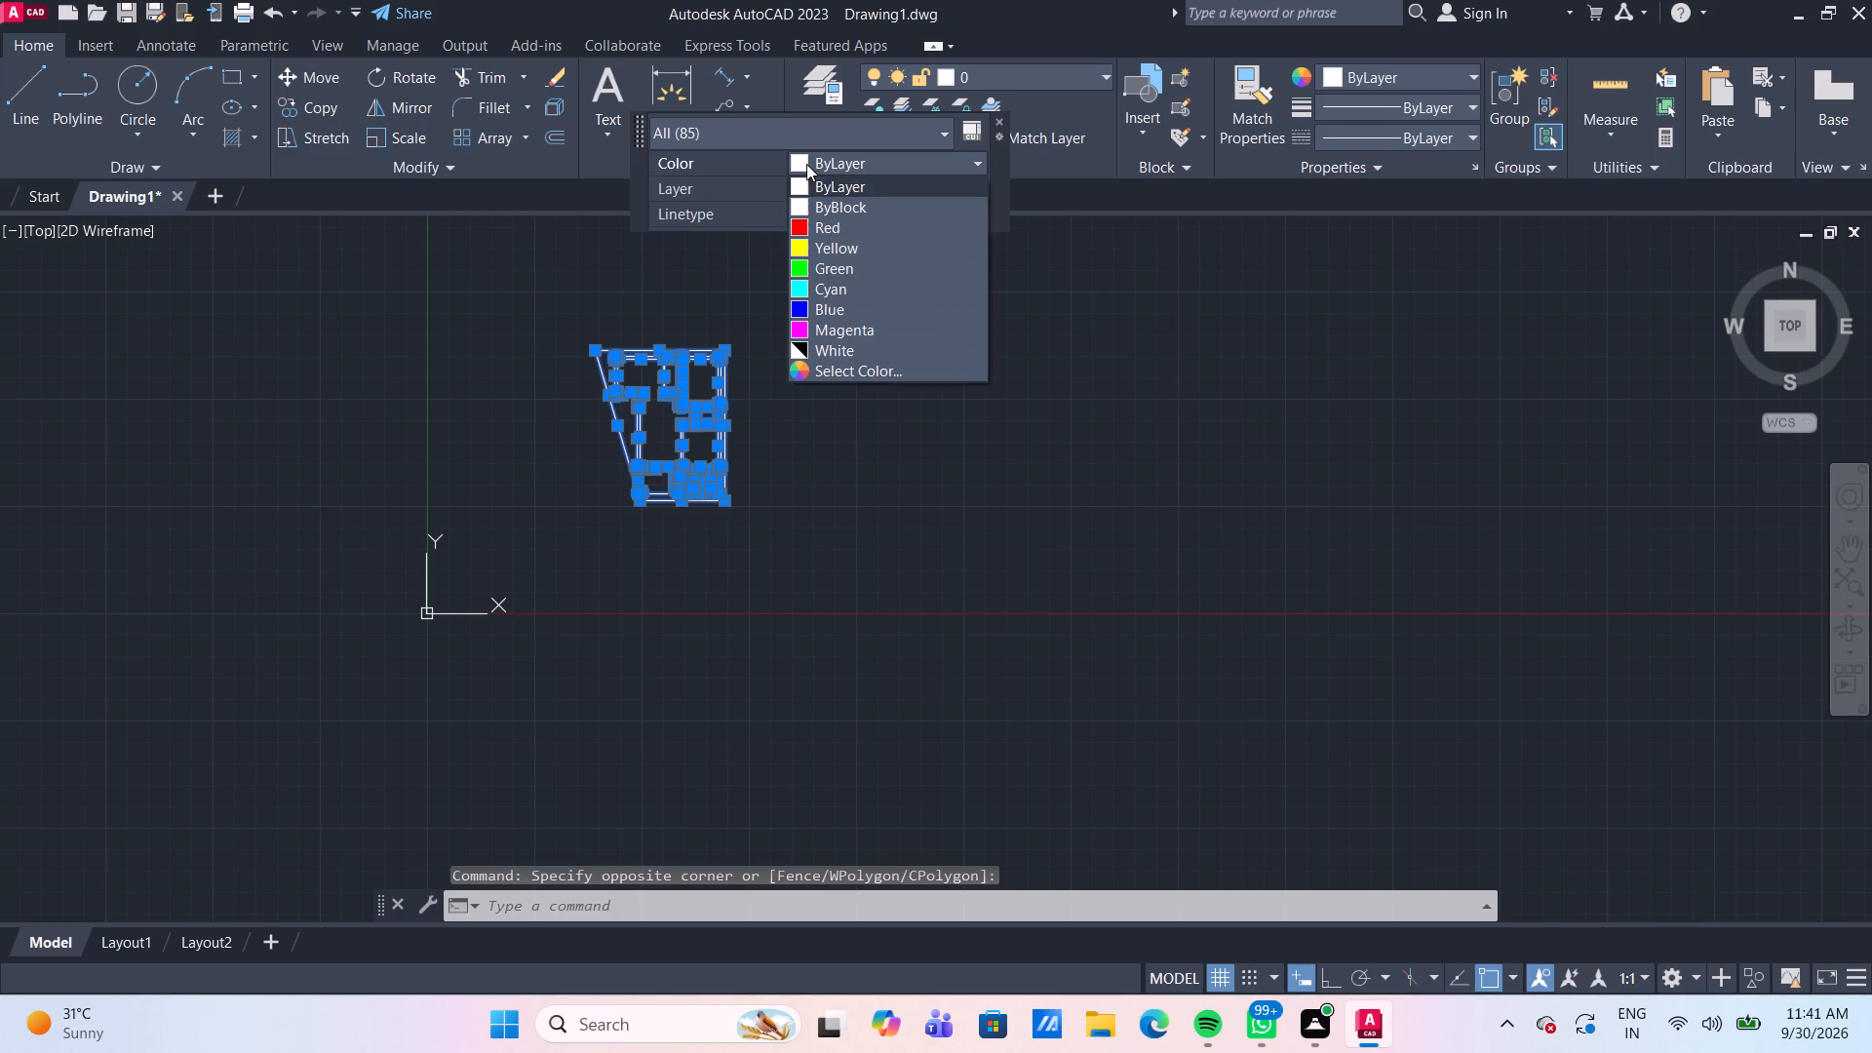
left_click(831, 288)
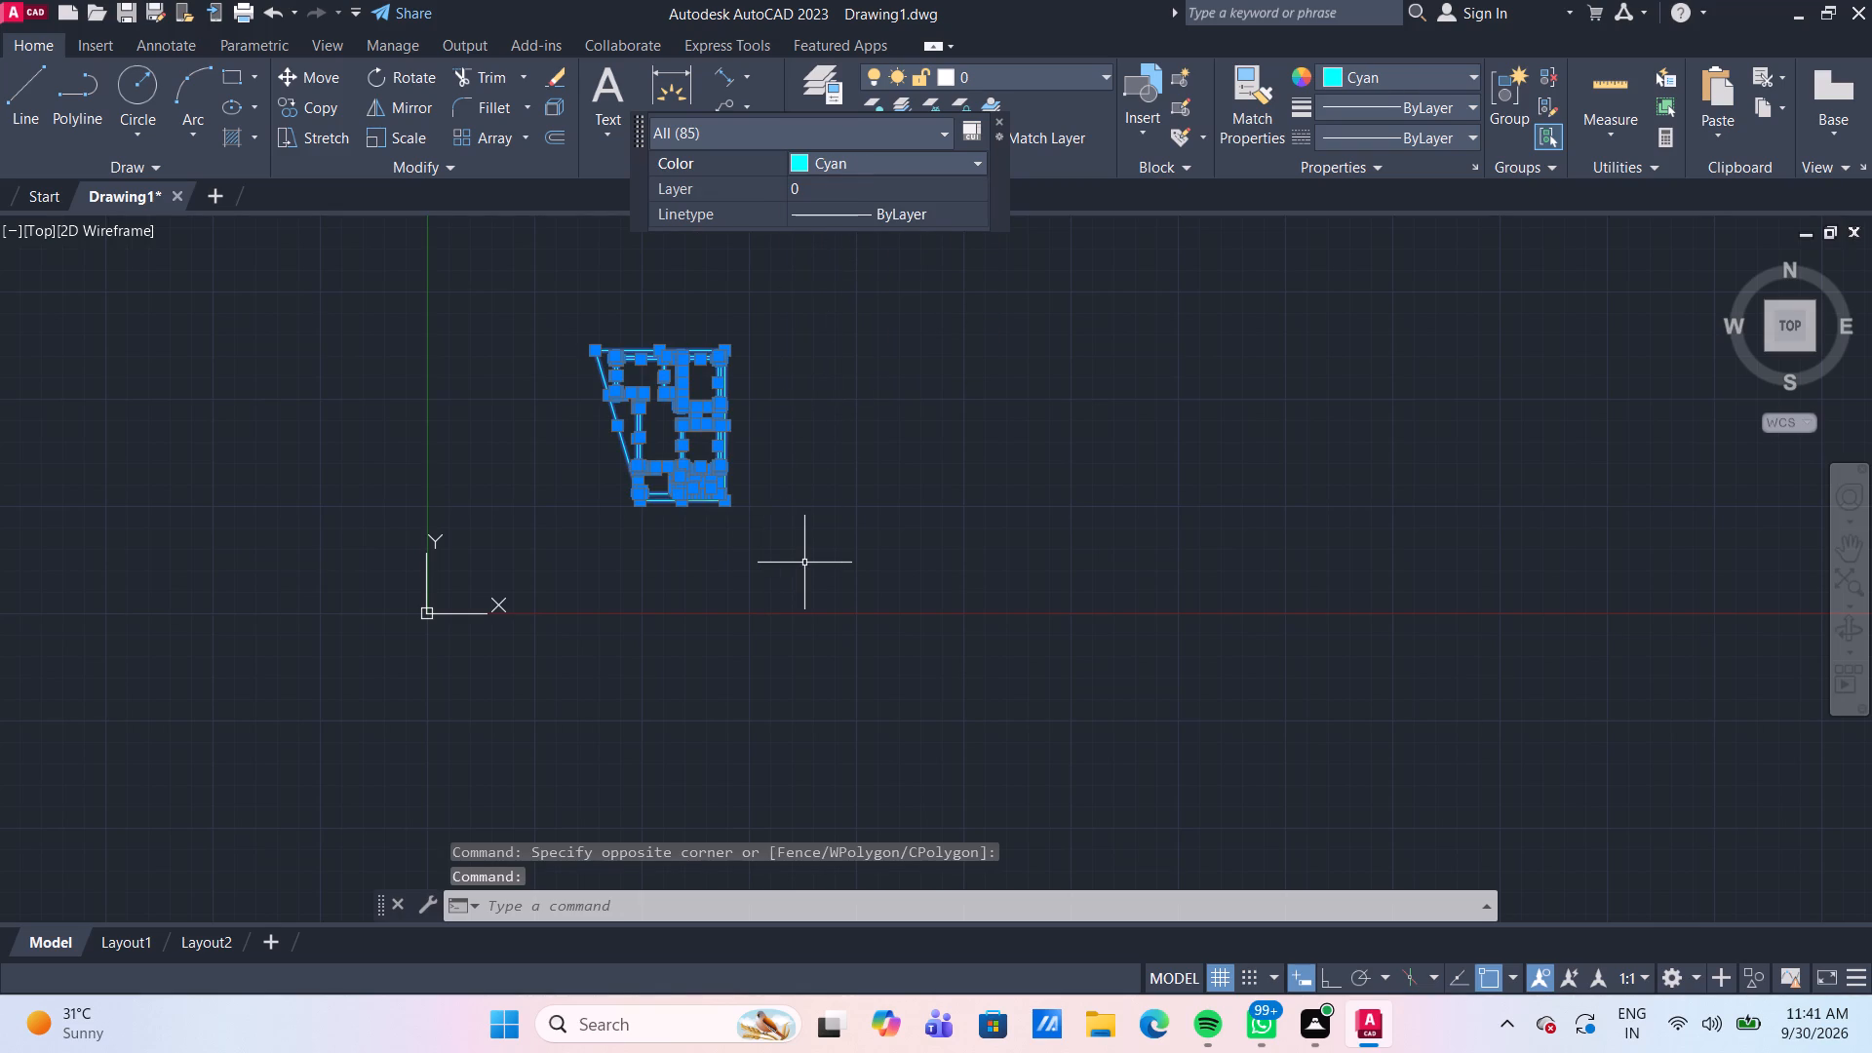
key("Escape")
Start a solid hatch in colour 153,27,30 and fill the two rectangles on the bottom line and three junction rectangles on the wall above the staircase.
scroll(794, 556, "up", 3)
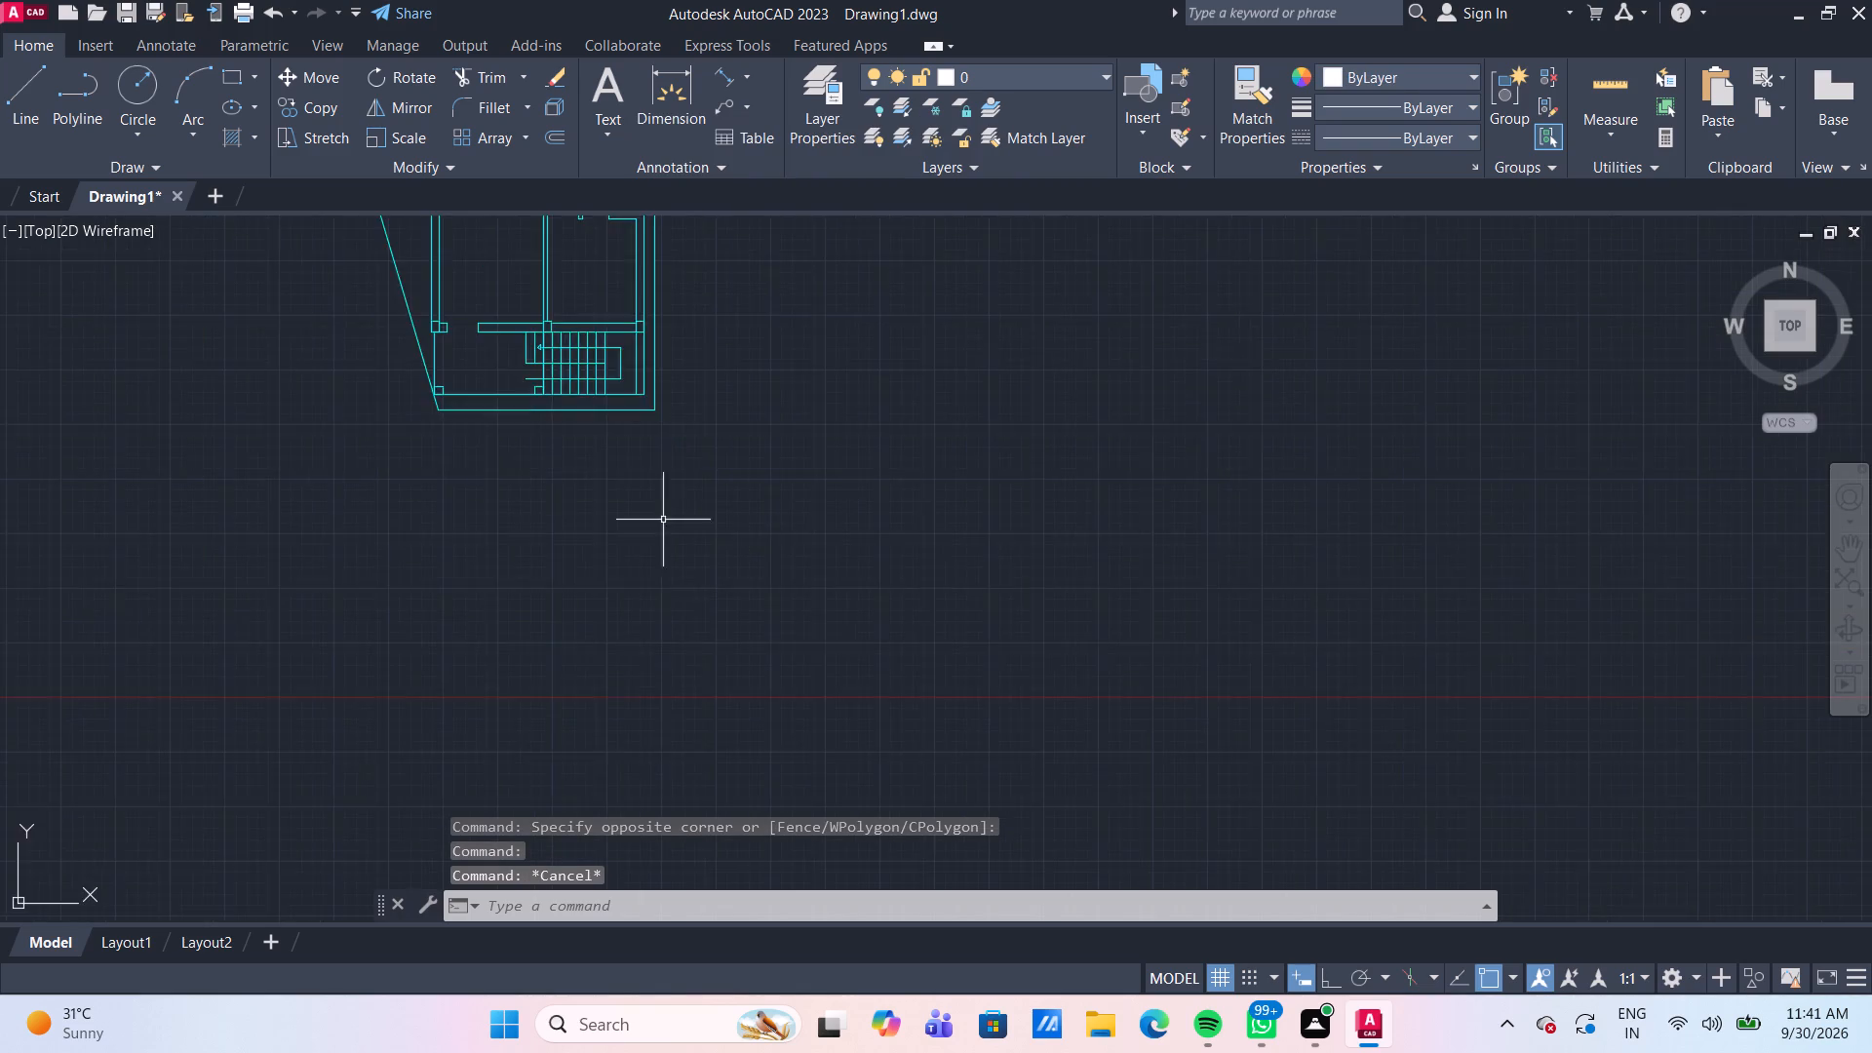
scroll(659, 515, "up", 1)
middle_click_drag(672, 521, 967, 775)
scroll(679, 523, "down", 1)
scroll(687, 602, "up", 2)
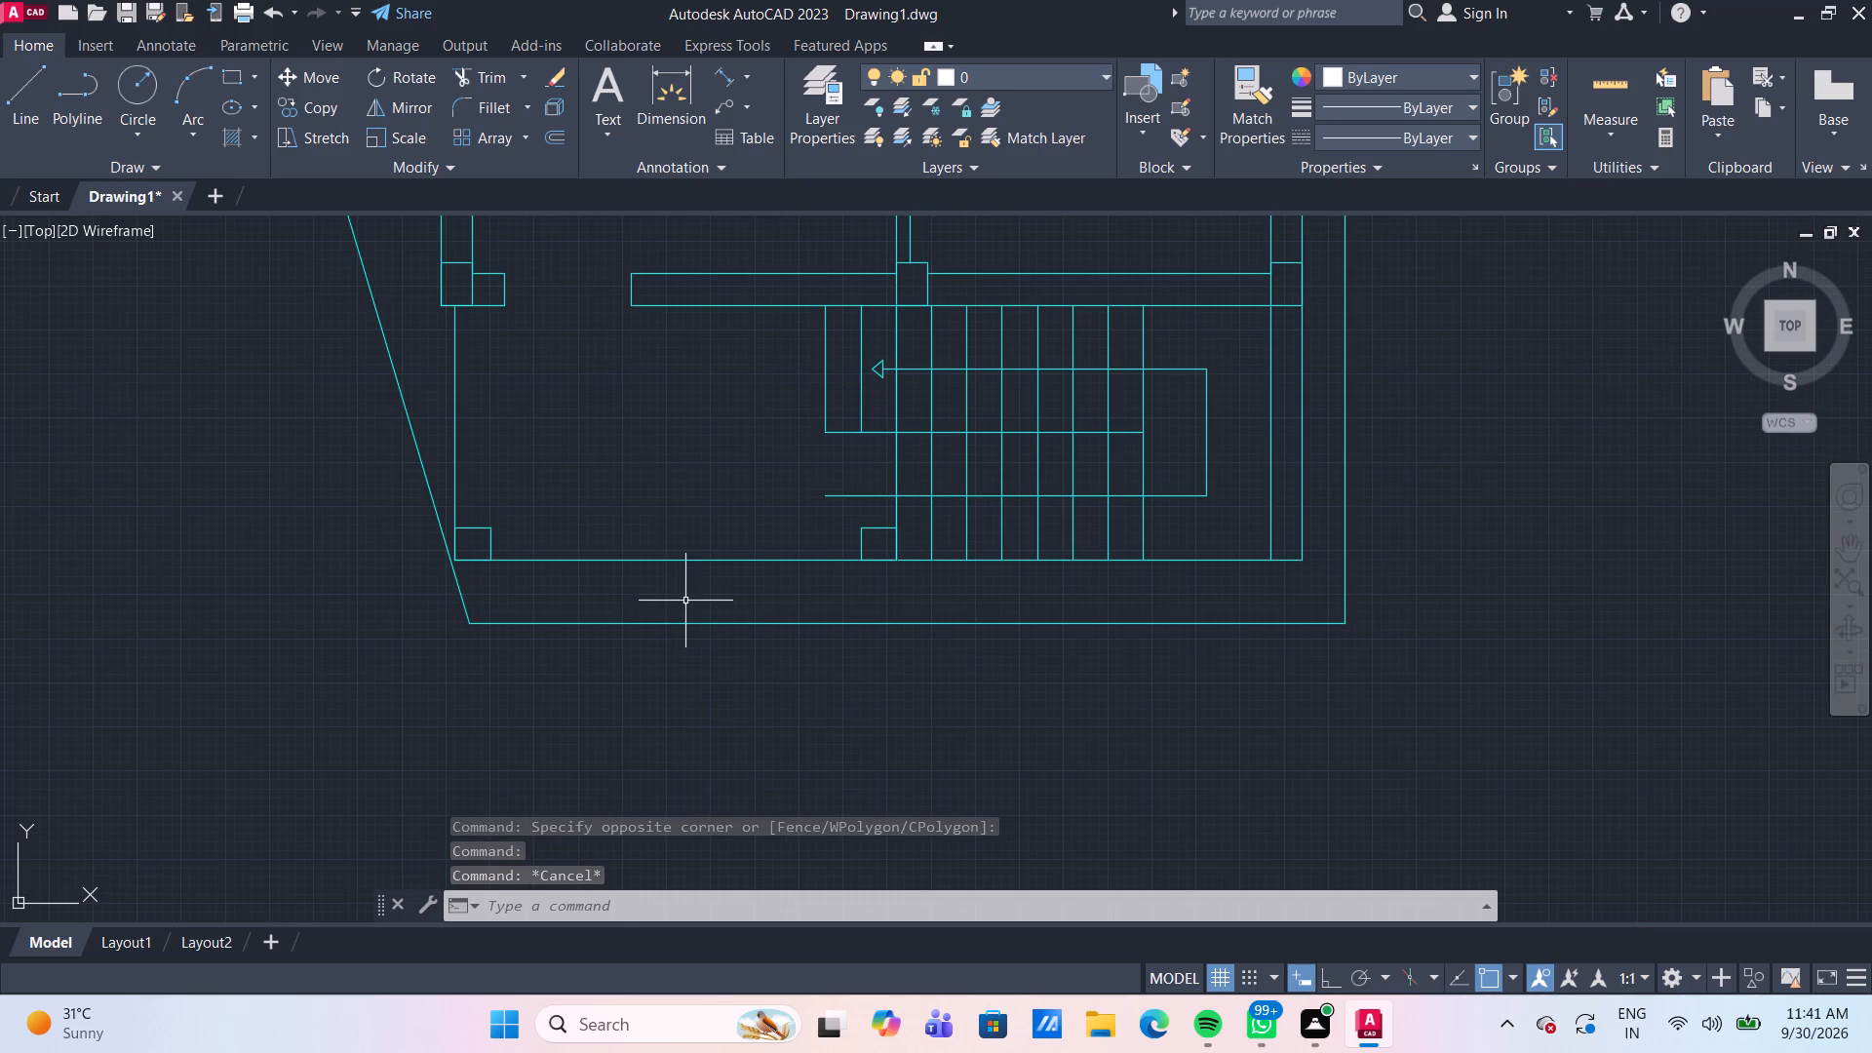
left_click(237, 140)
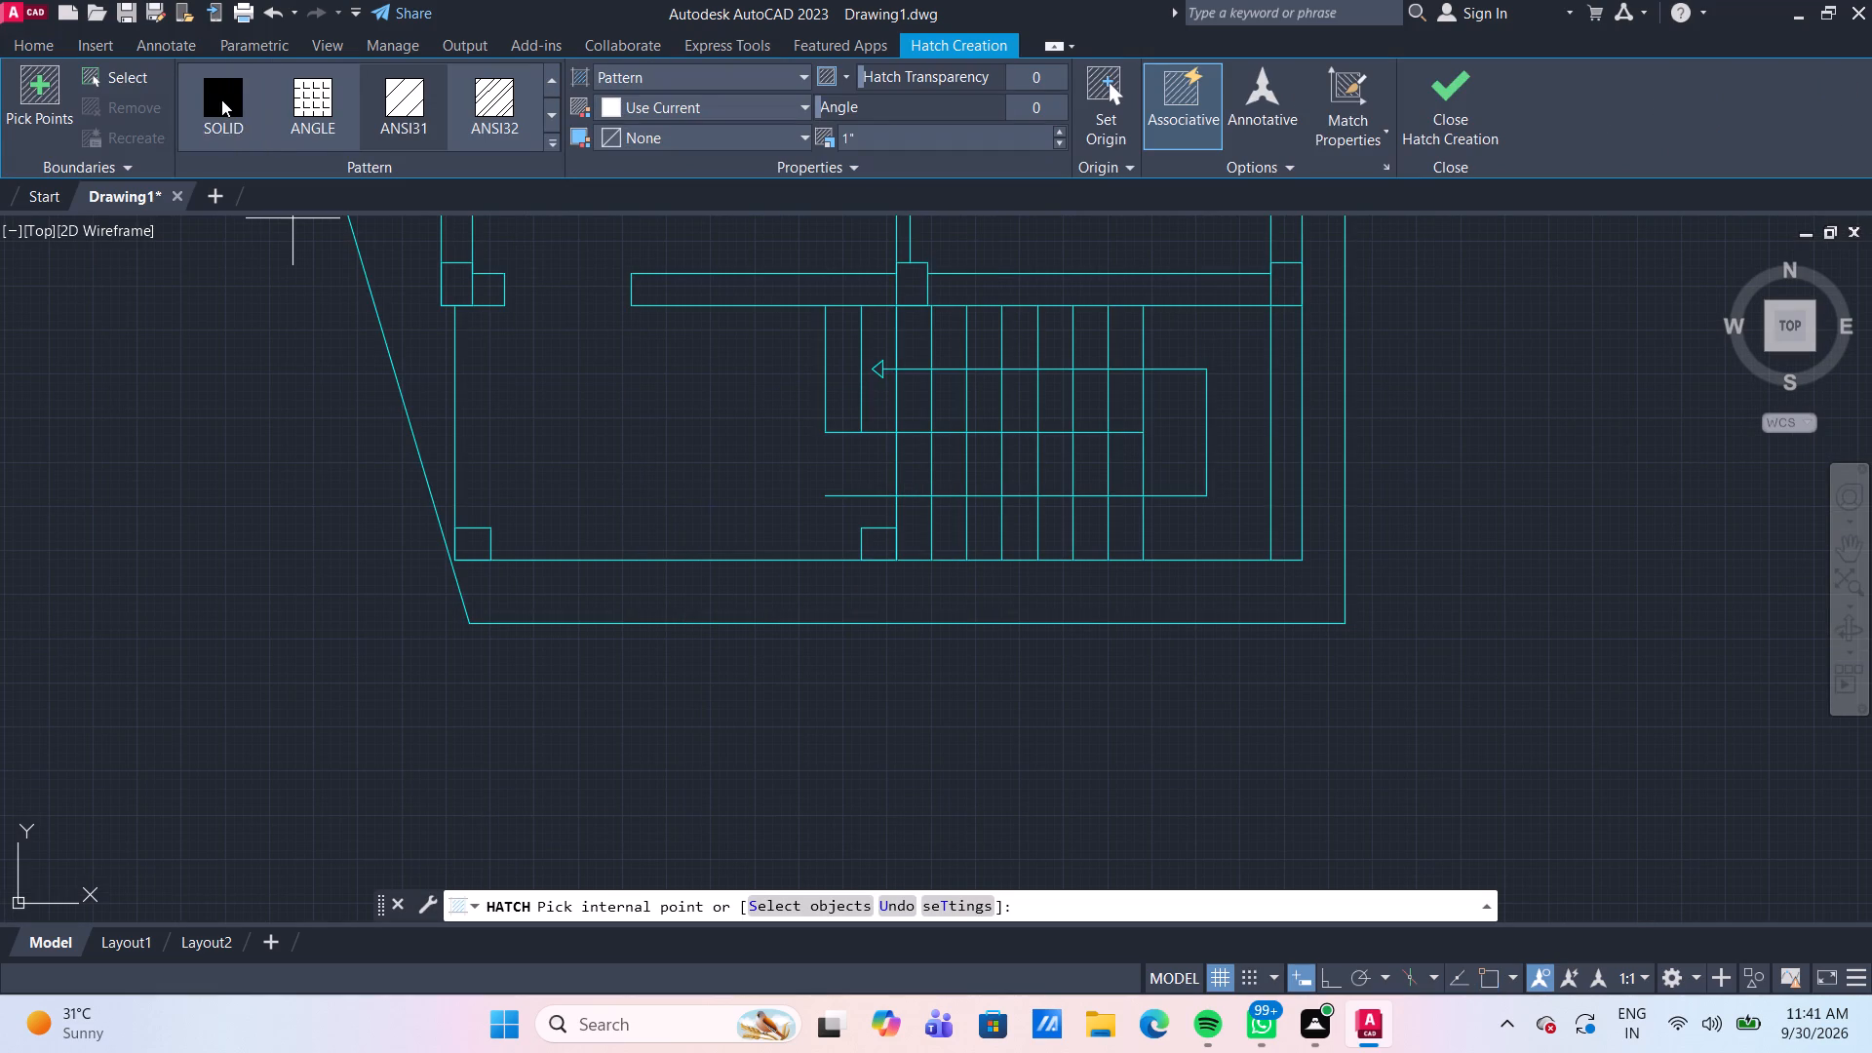
left_click(221, 99)
left_click(757, 109)
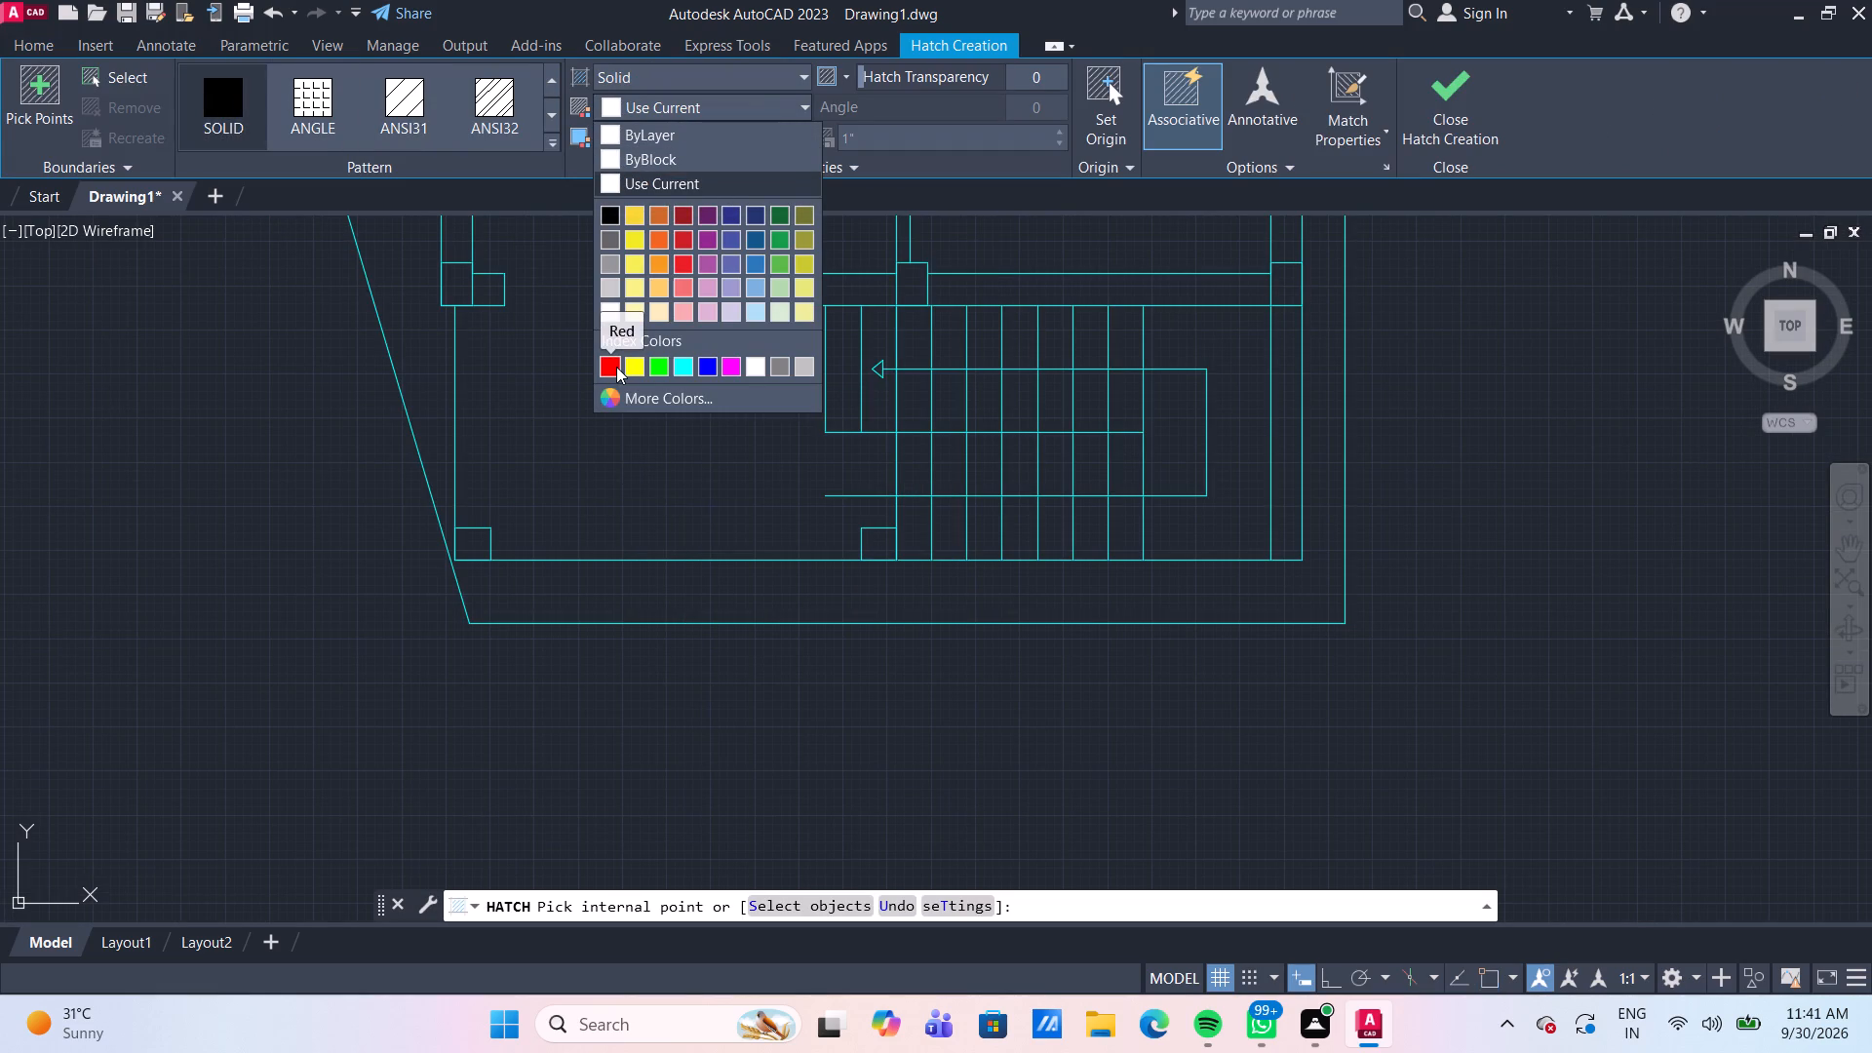
left_click(684, 212)
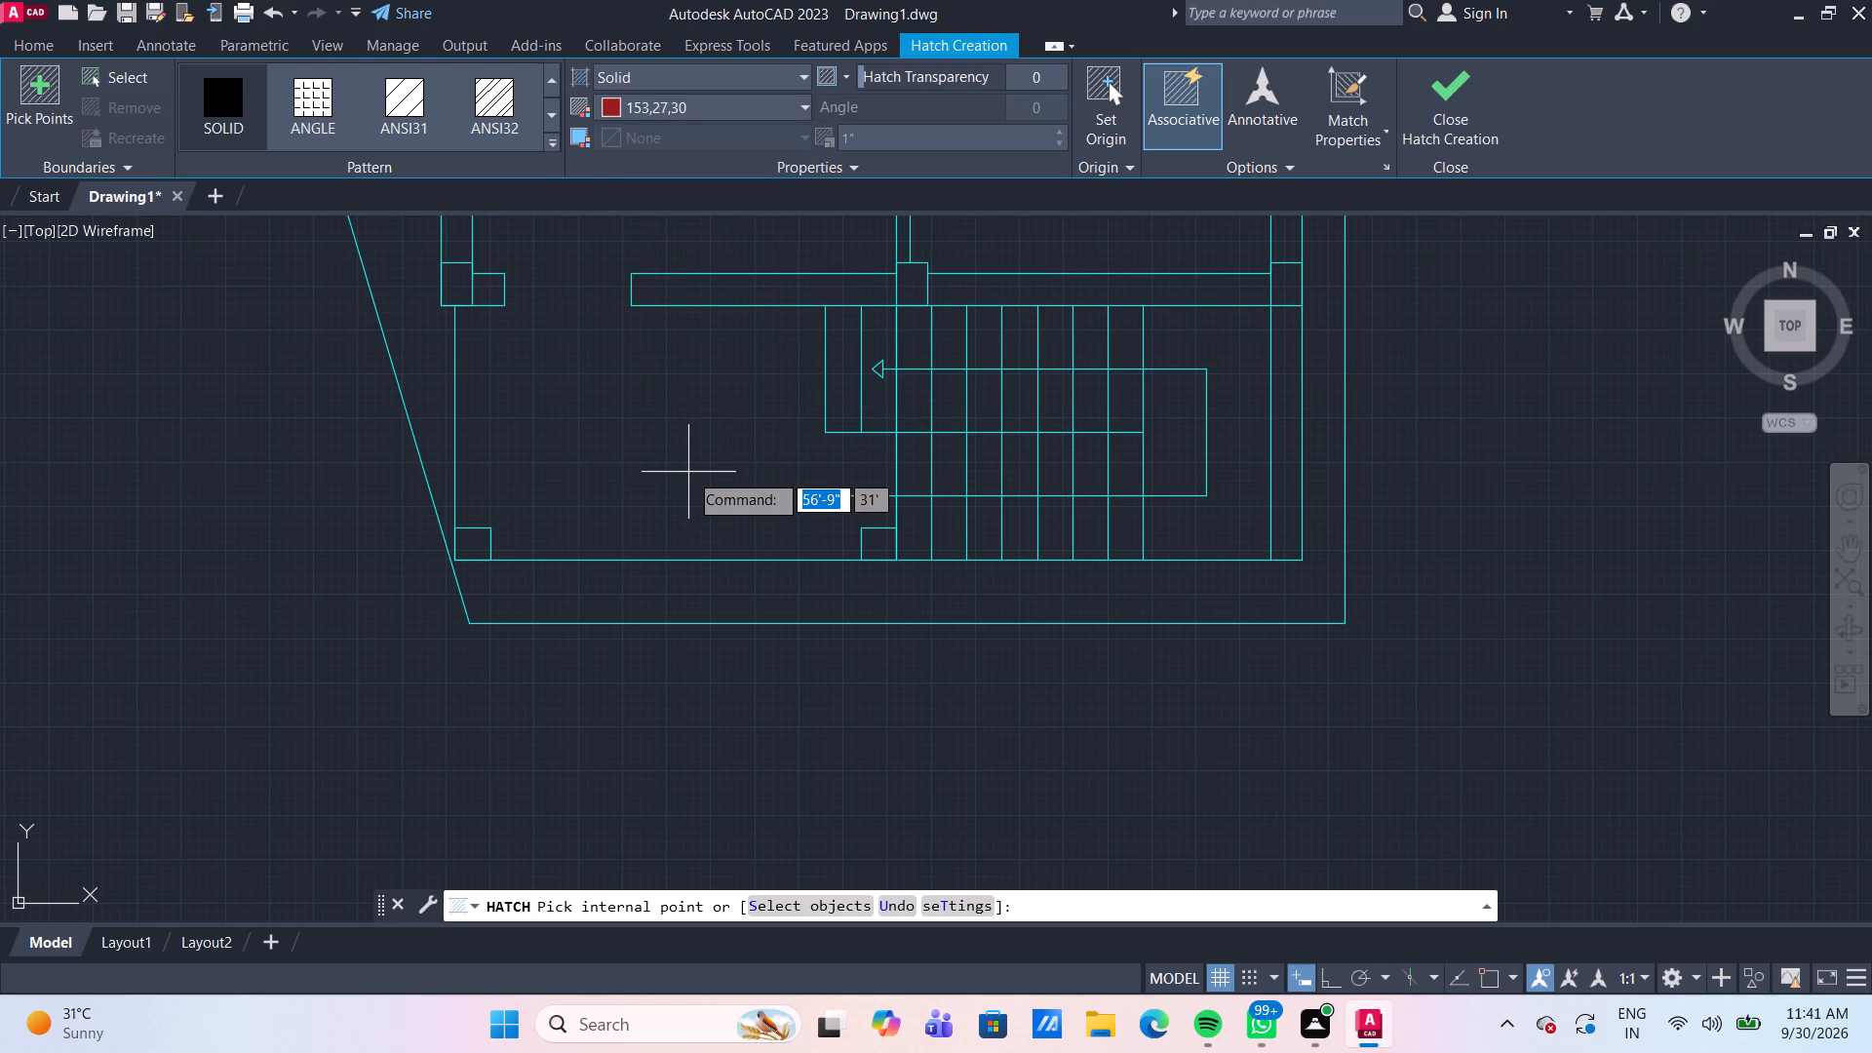
left_click(475, 548)
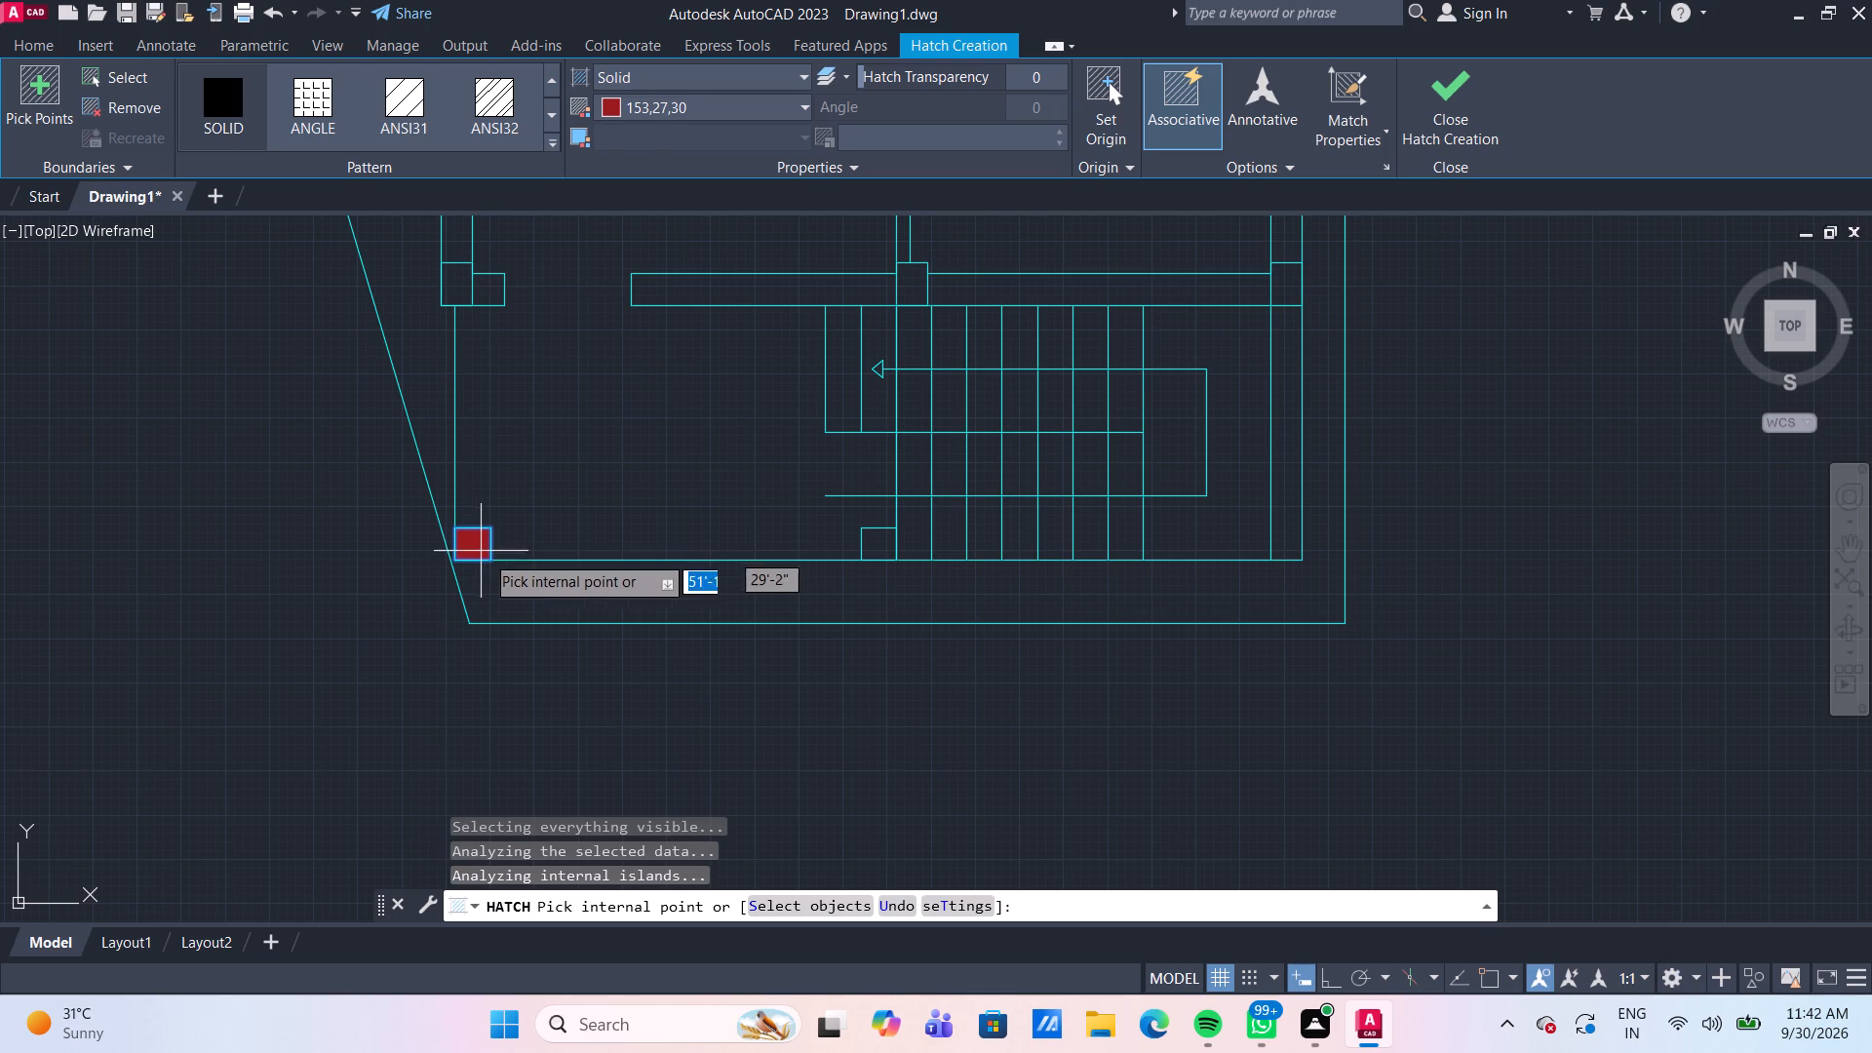
left_click(880, 545)
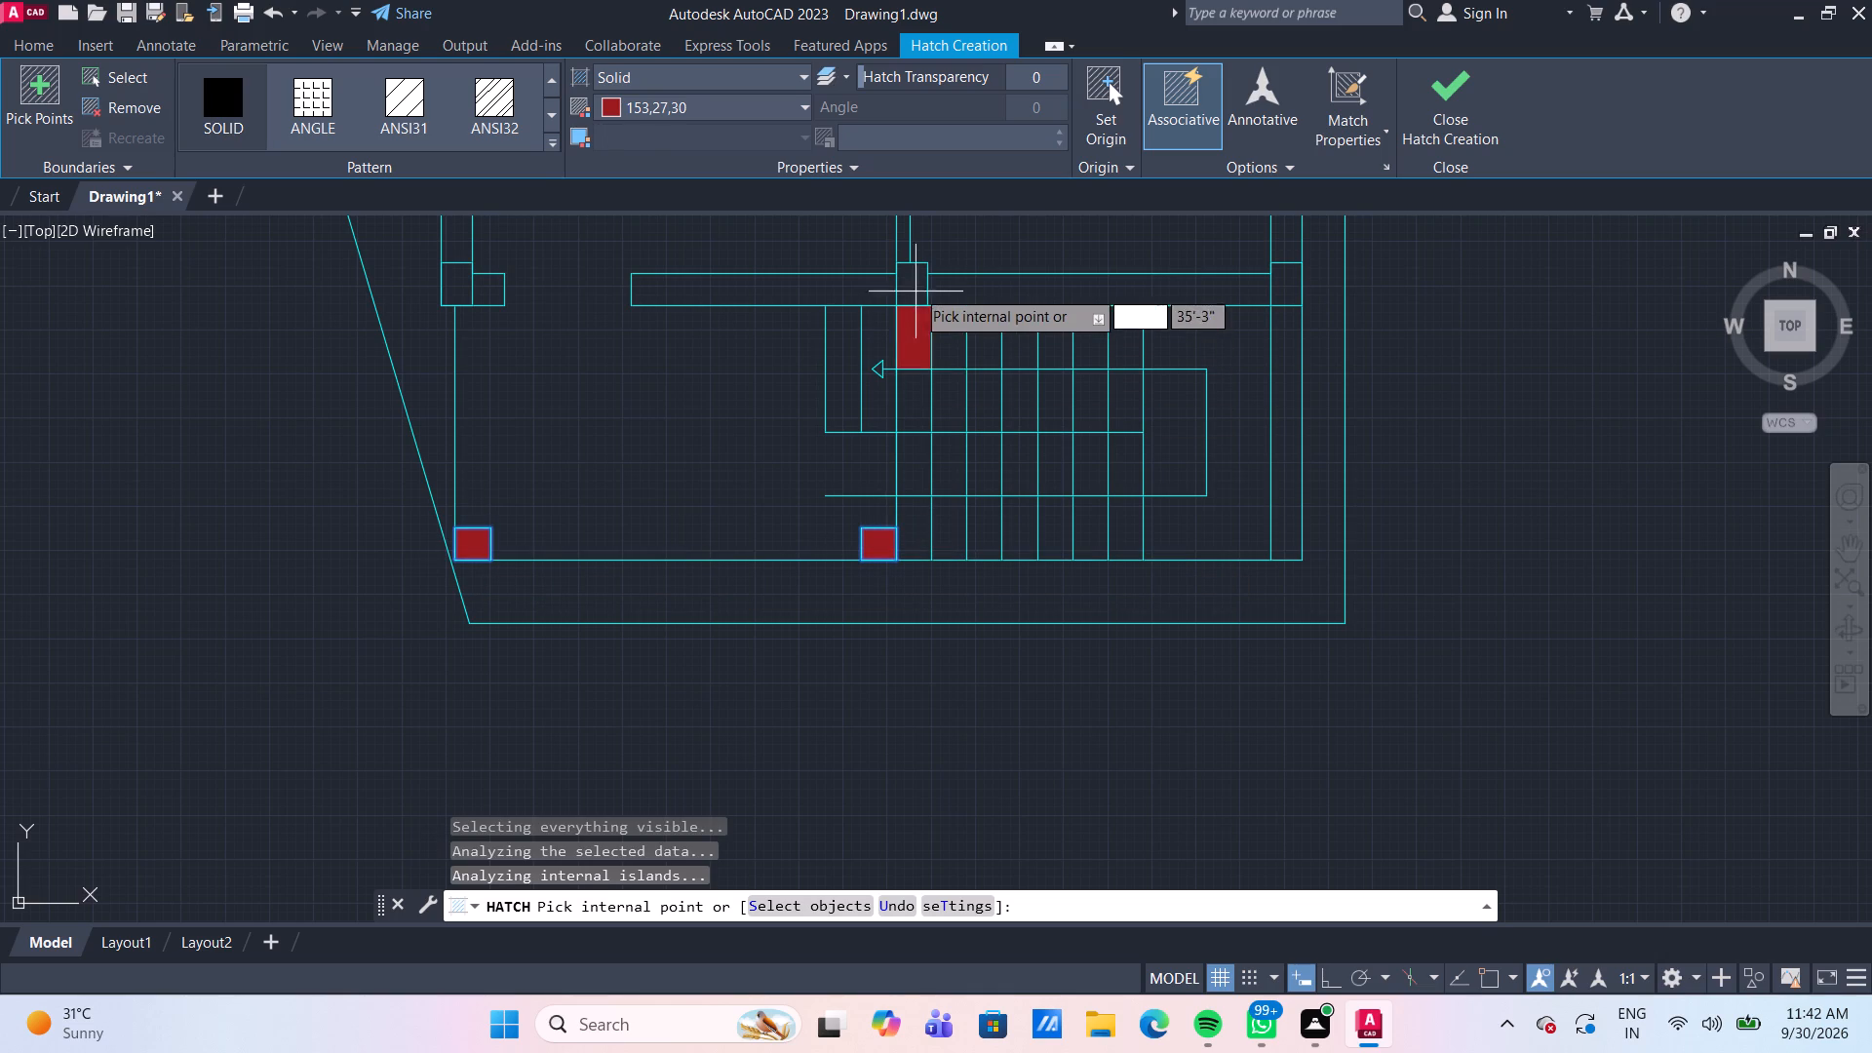
left_click(907, 287)
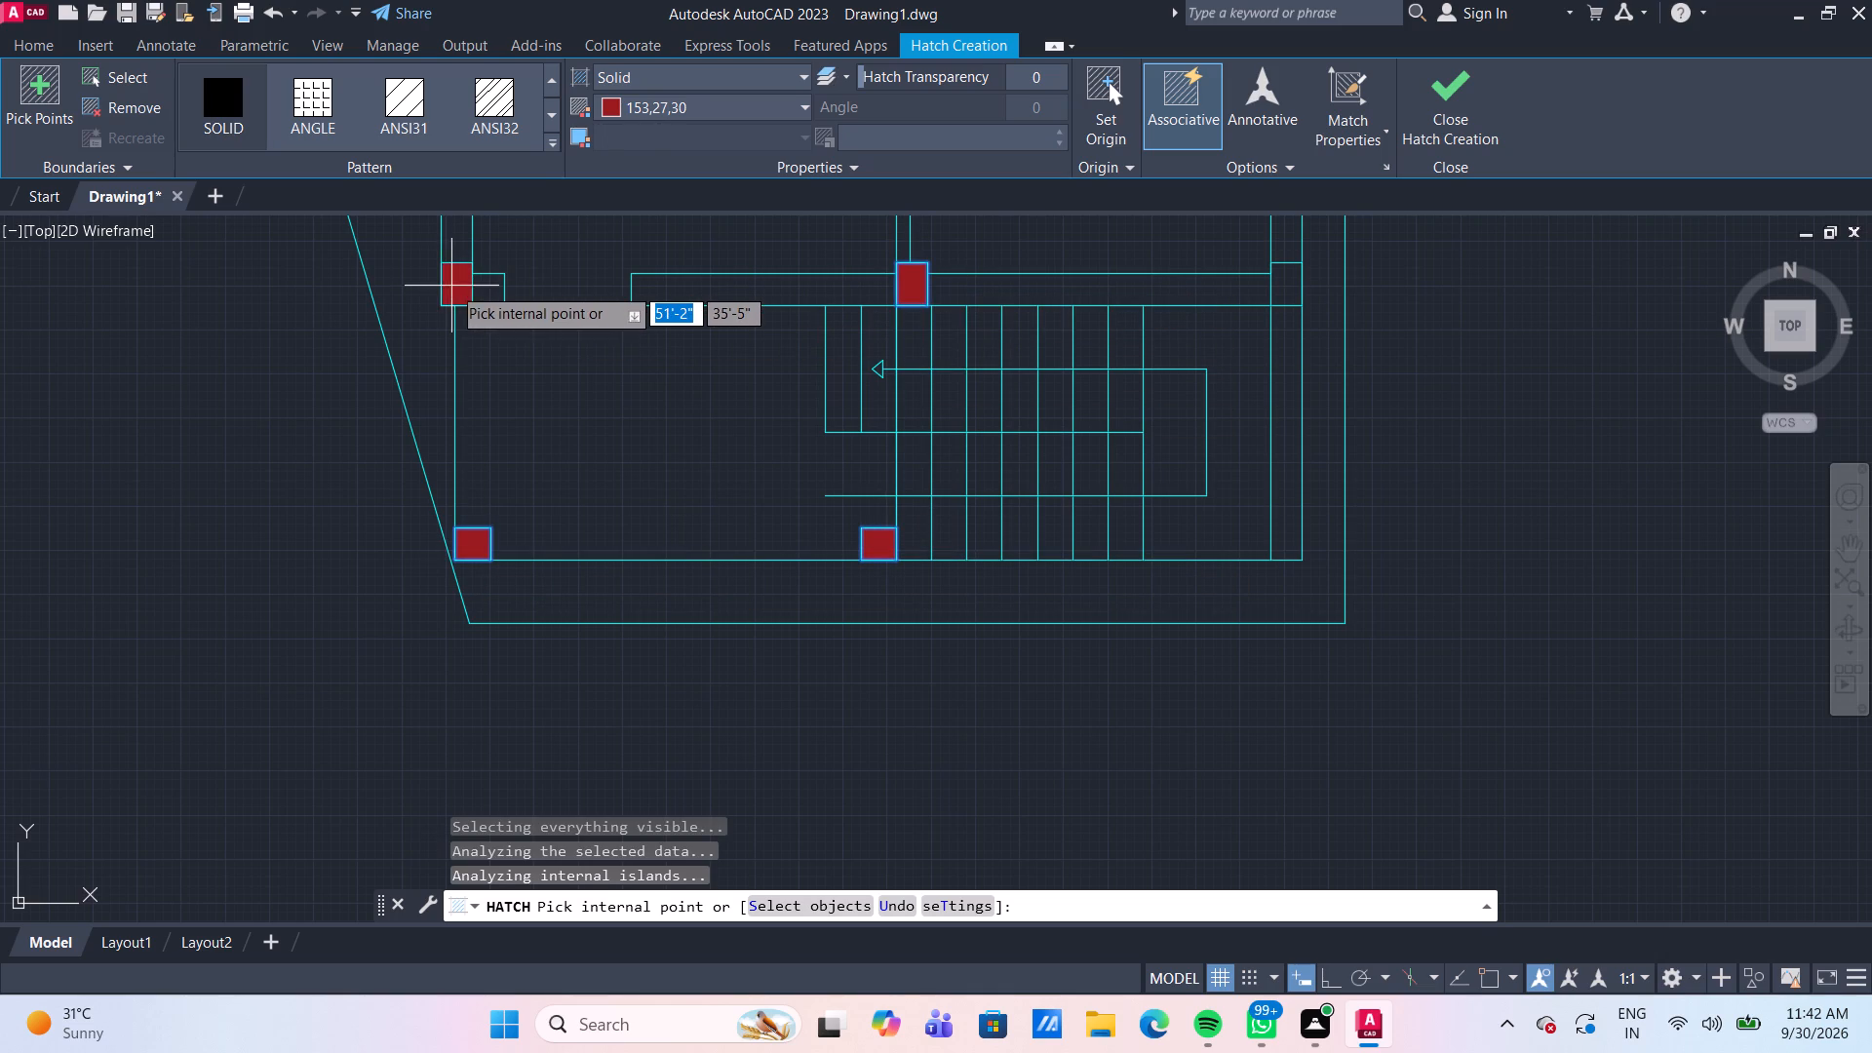
left_click(451, 286)
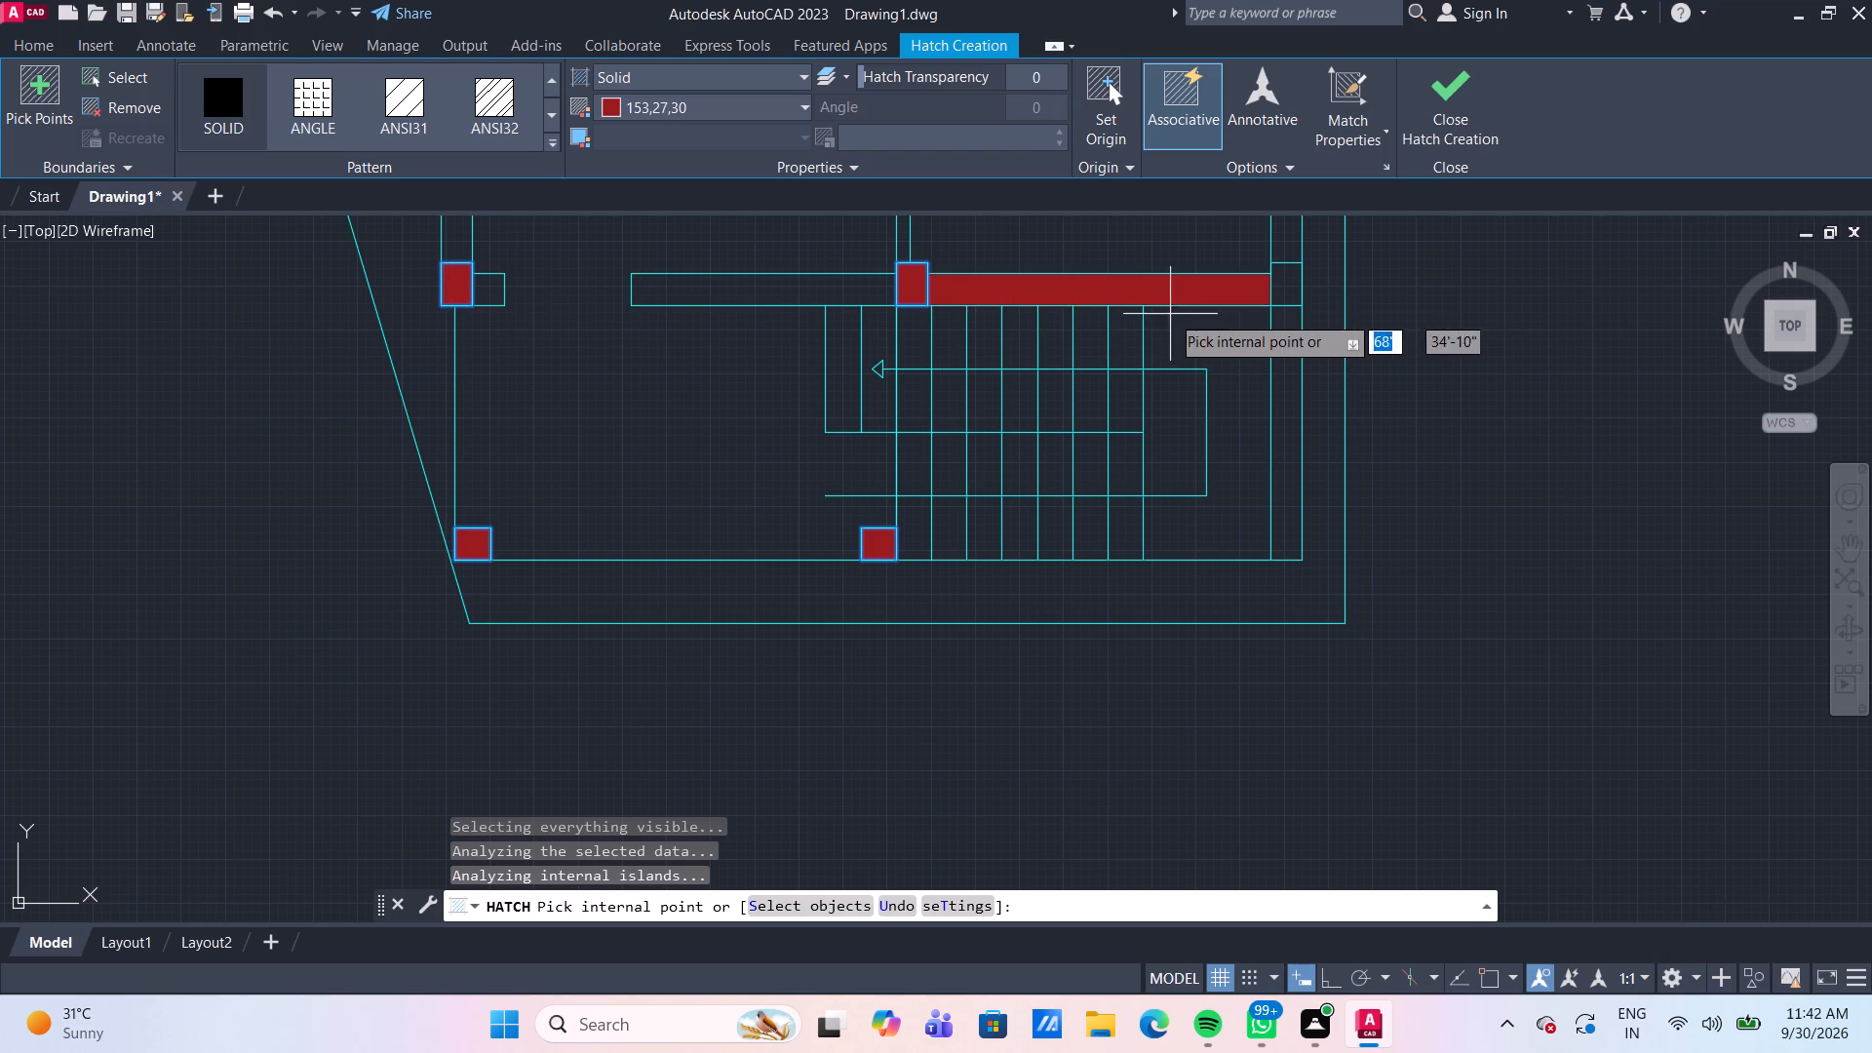
left_click(1284, 291)
Add the outer right wall's mid-height junction rectangle and the rectangle at the central partition's lower end to the solid hatch.
scroll(1477, 383, "down", 1)
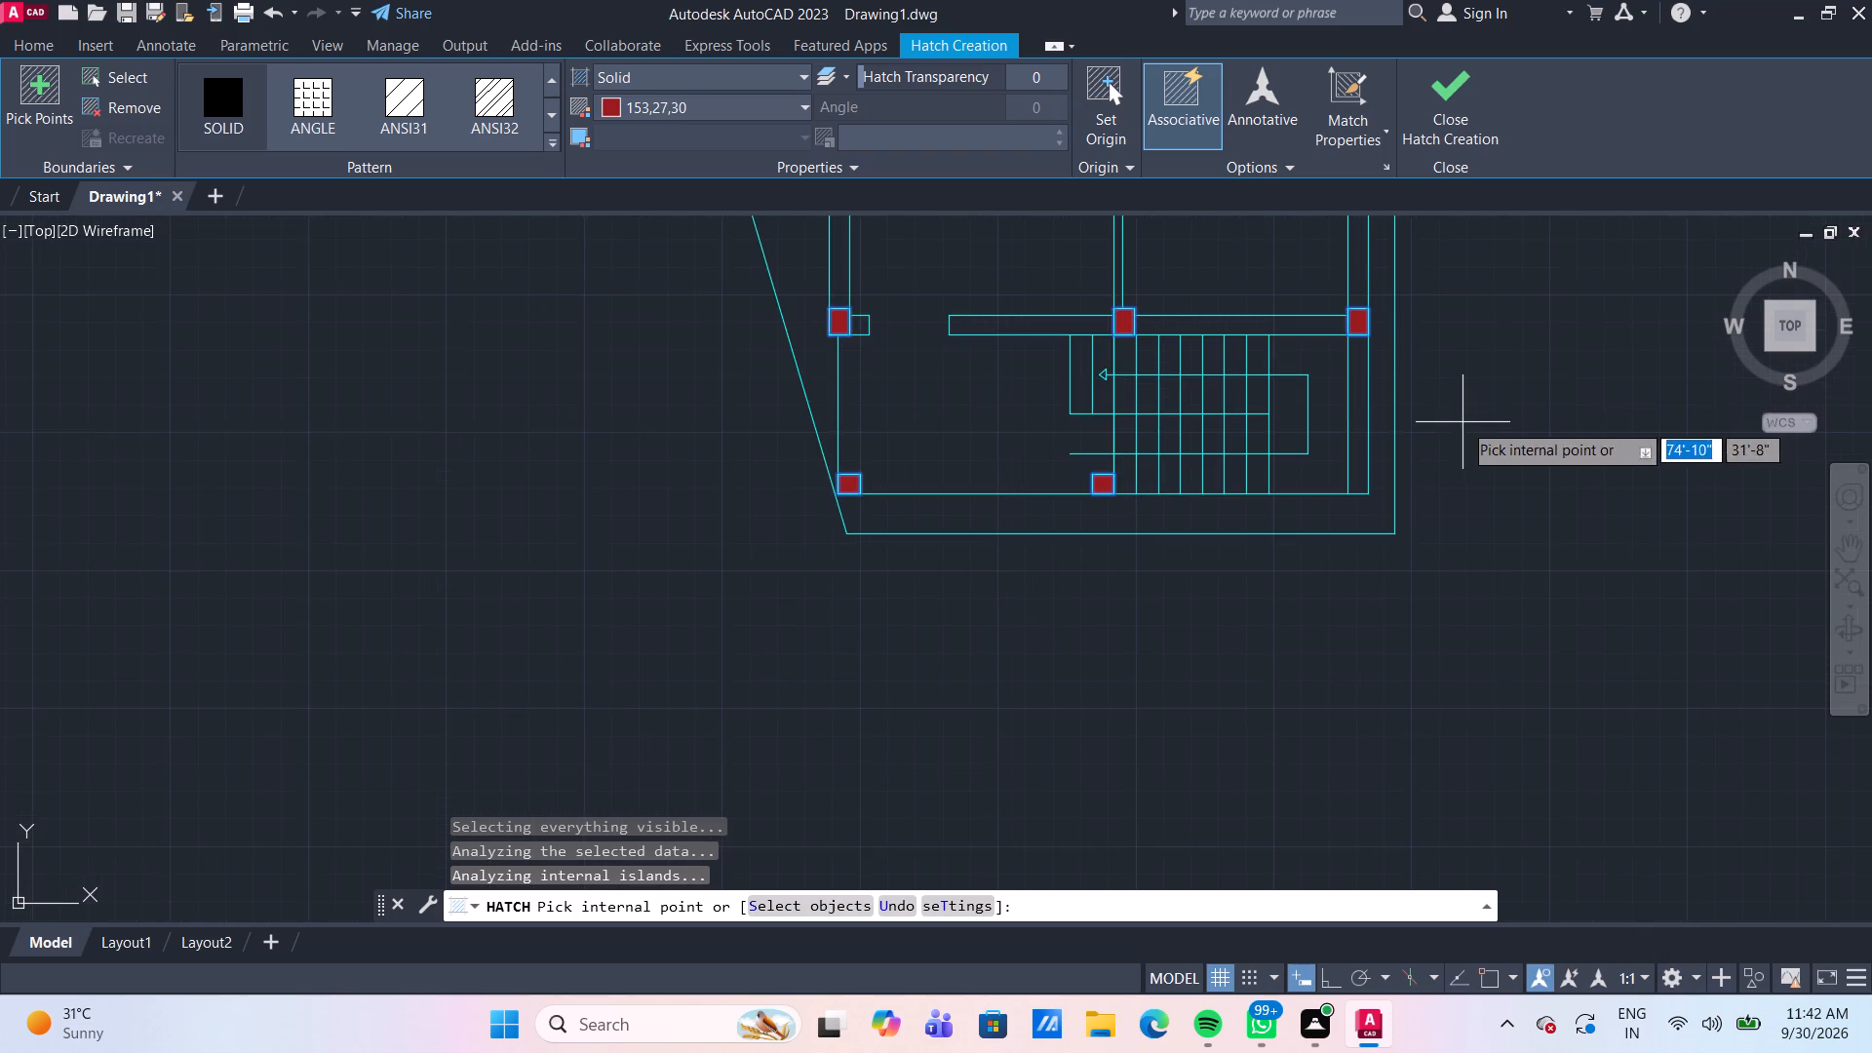
scroll(1483, 393, "down", 1)
middle_click_drag(1485, 389, 1254, 649)
scroll(1201, 356, "up", 3)
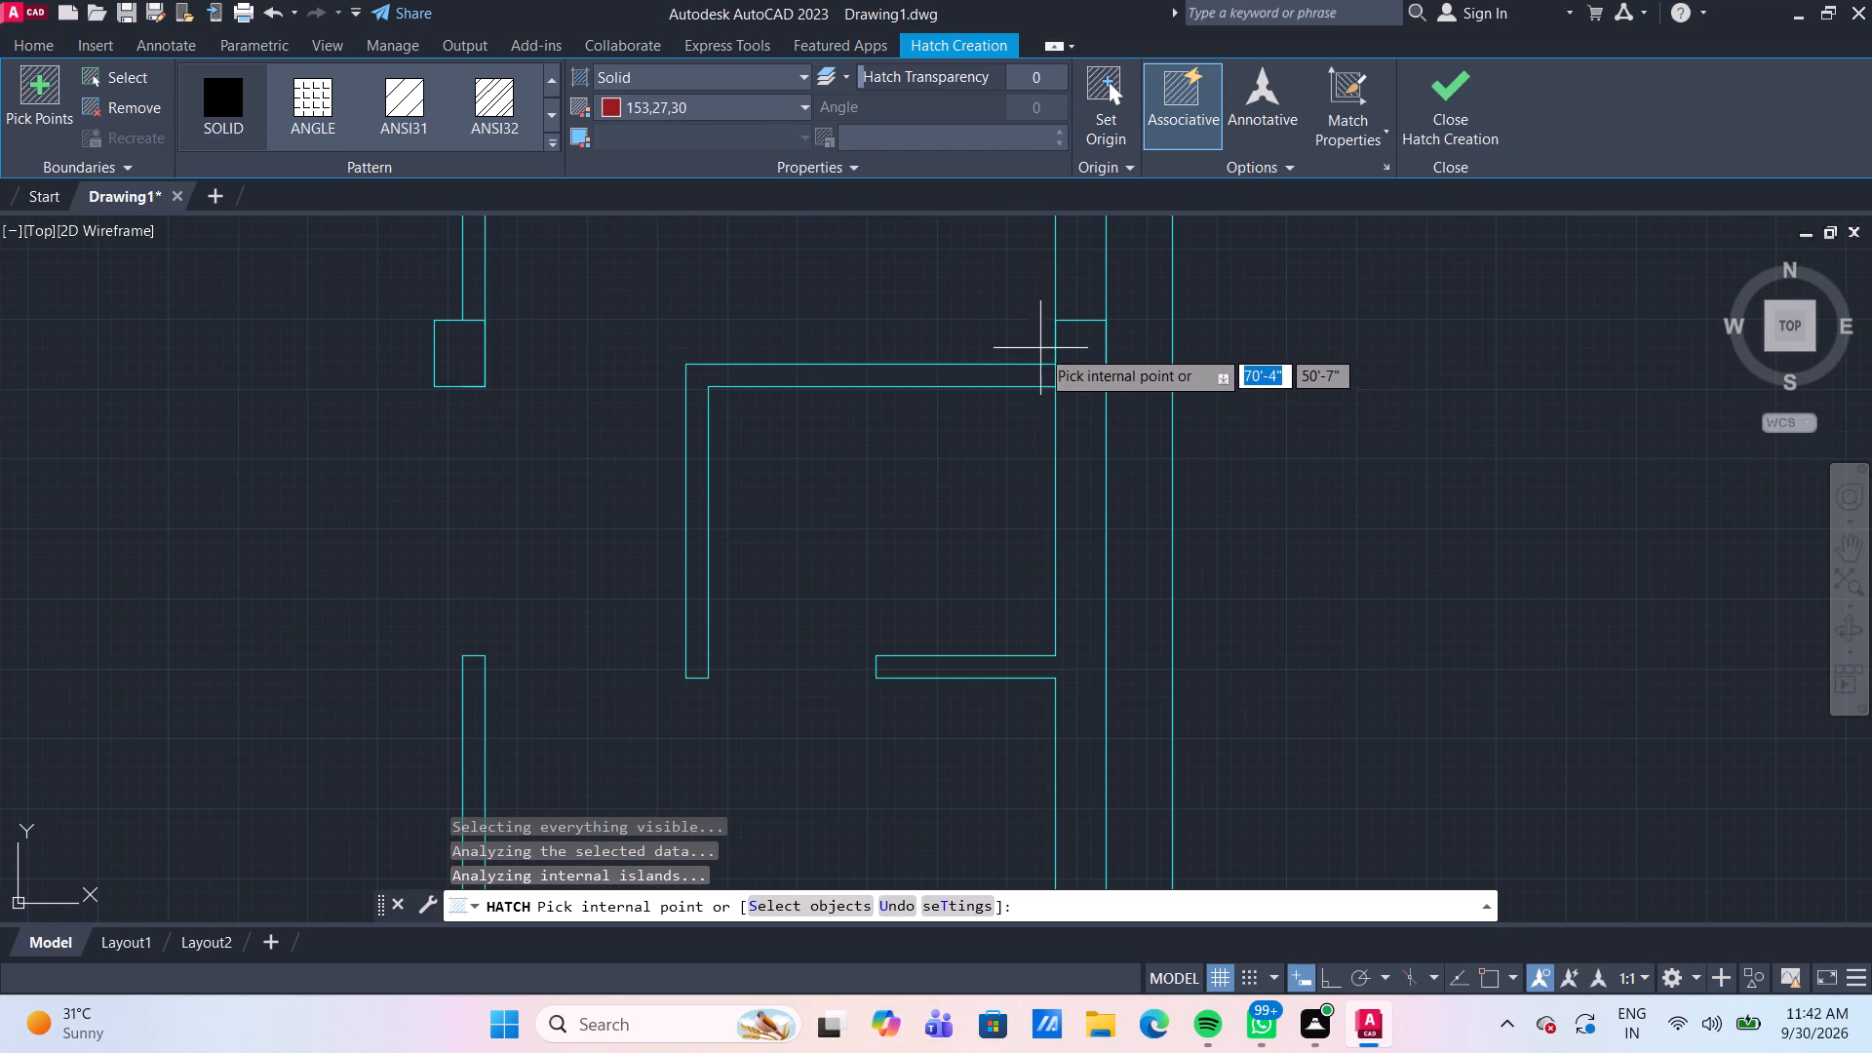
left_click(1085, 350)
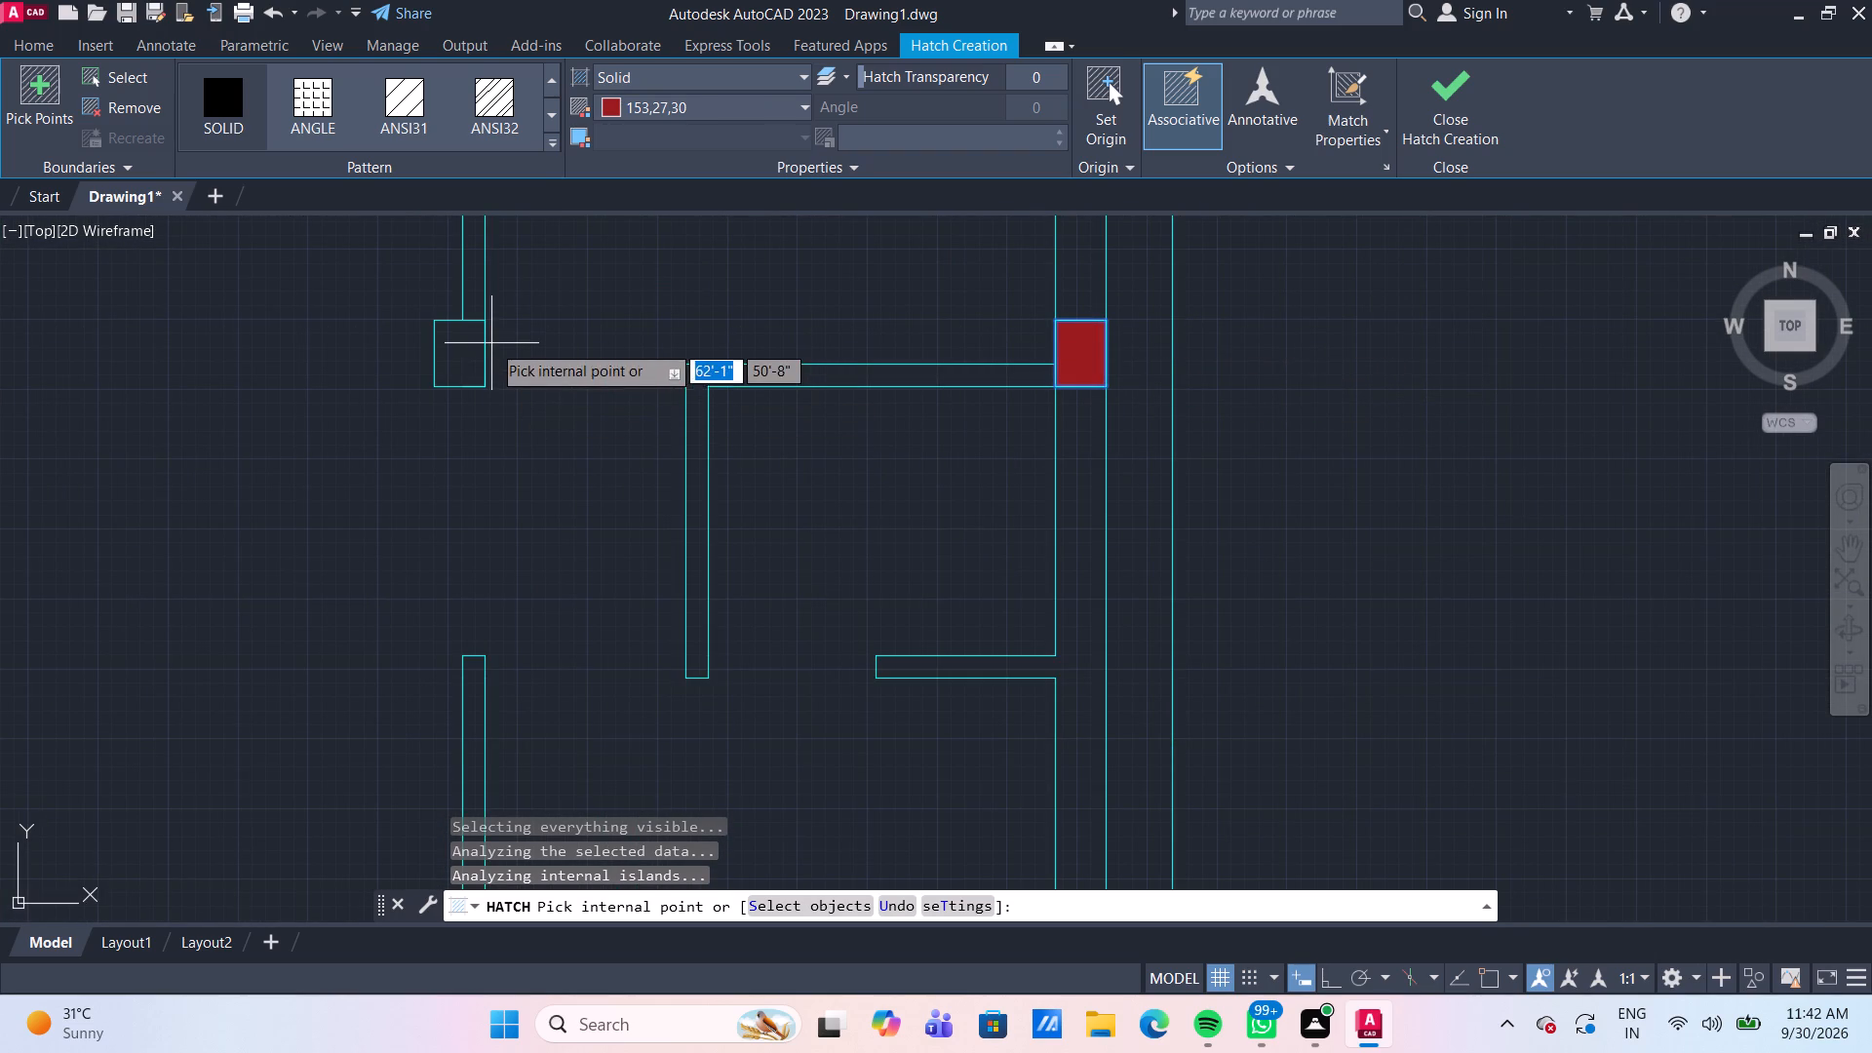
left_click(470, 347)
Add the left wall's lower junction rectangle and the three rectangles along the top wall to the solid hatch and finish it.
scroll(498, 365, "down", 3)
middle_click_drag(313, 431, 346, 440)
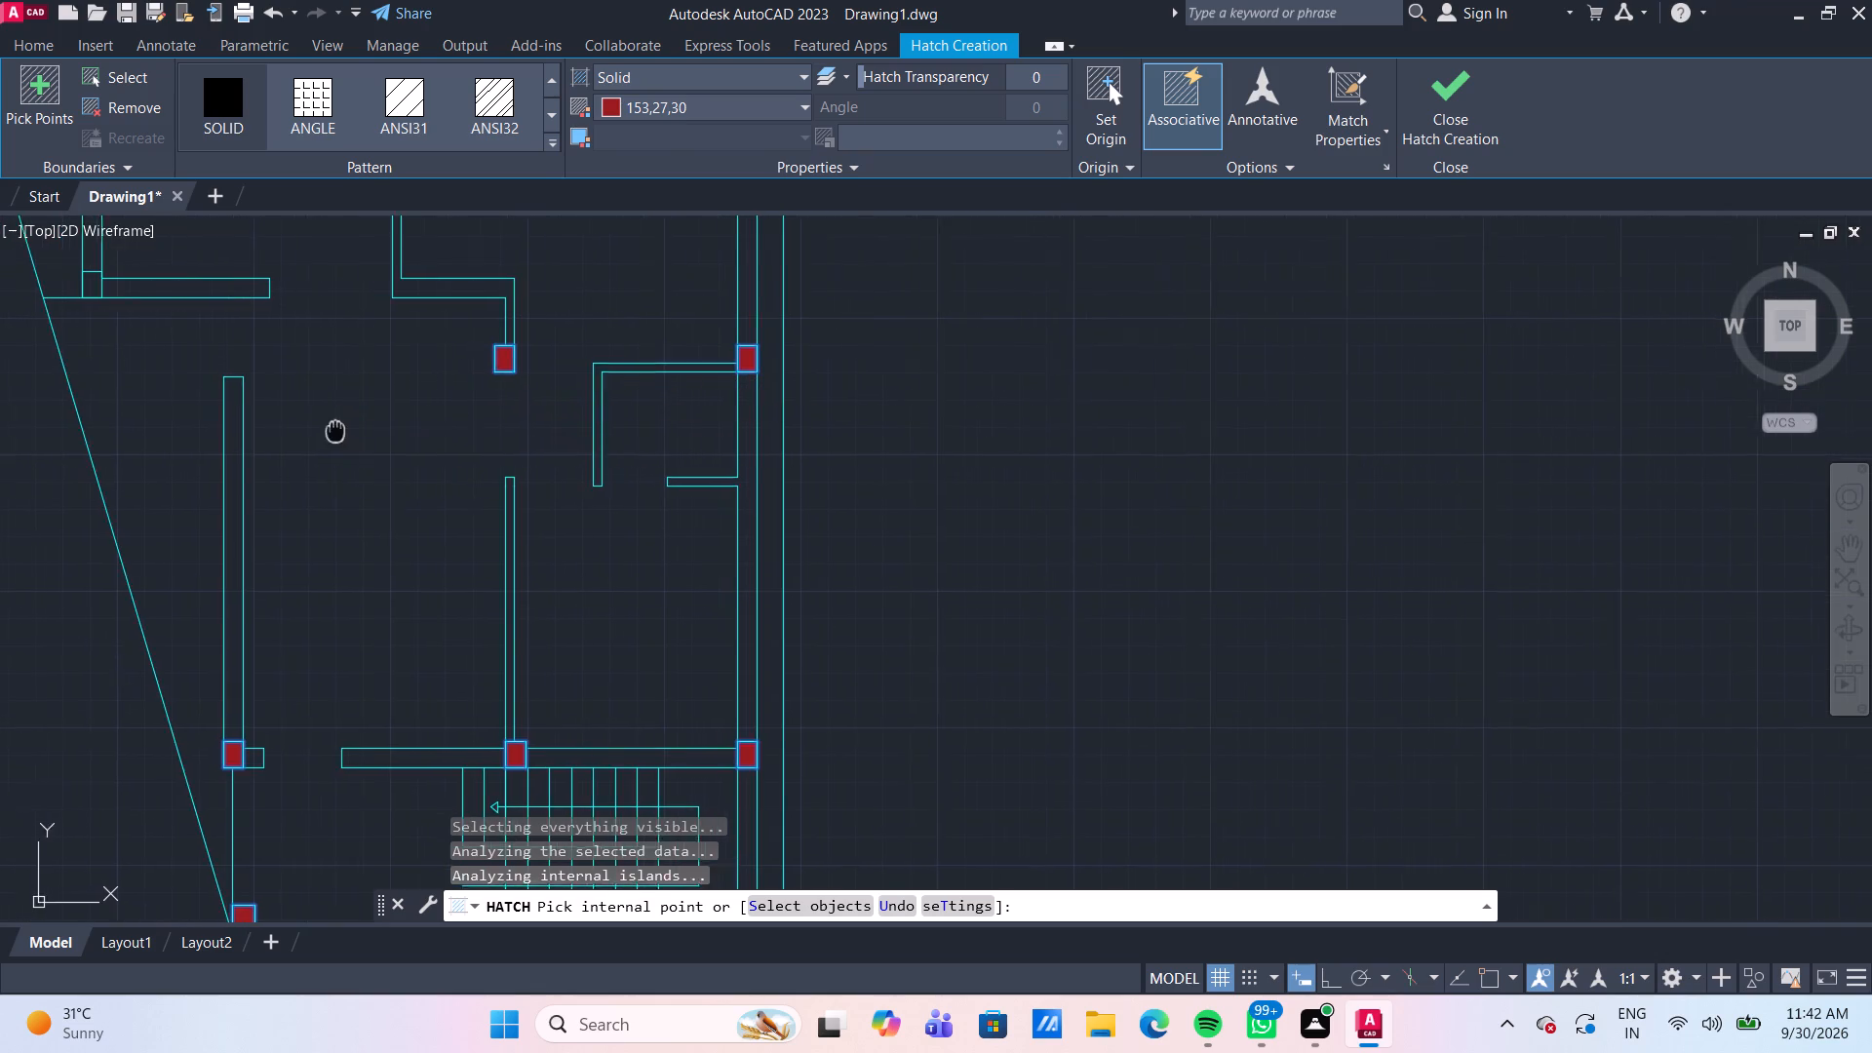
middle_click_drag(346, 440, 475, 660)
scroll(161, 463, "up", 2)
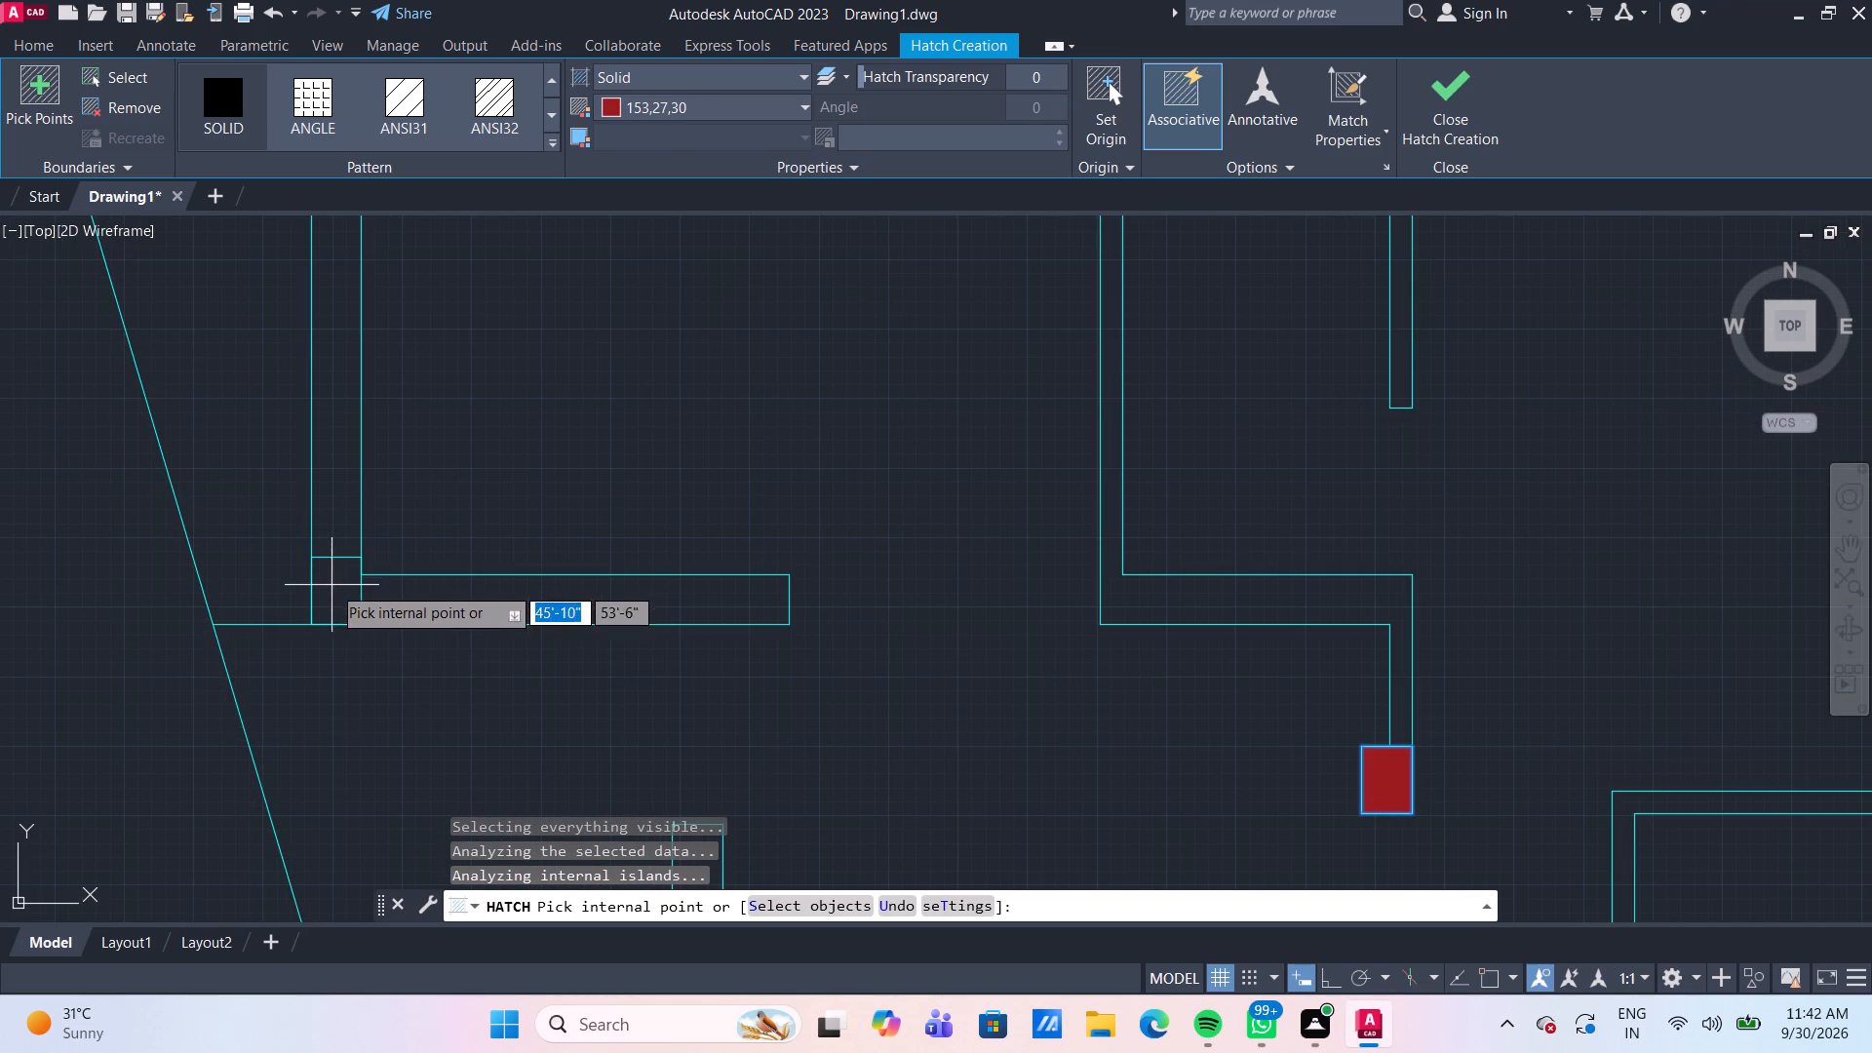
left_click(331, 585)
scroll(432, 471, "down", 2)
scroll(400, 297, "up", 1)
left_click(400, 297)
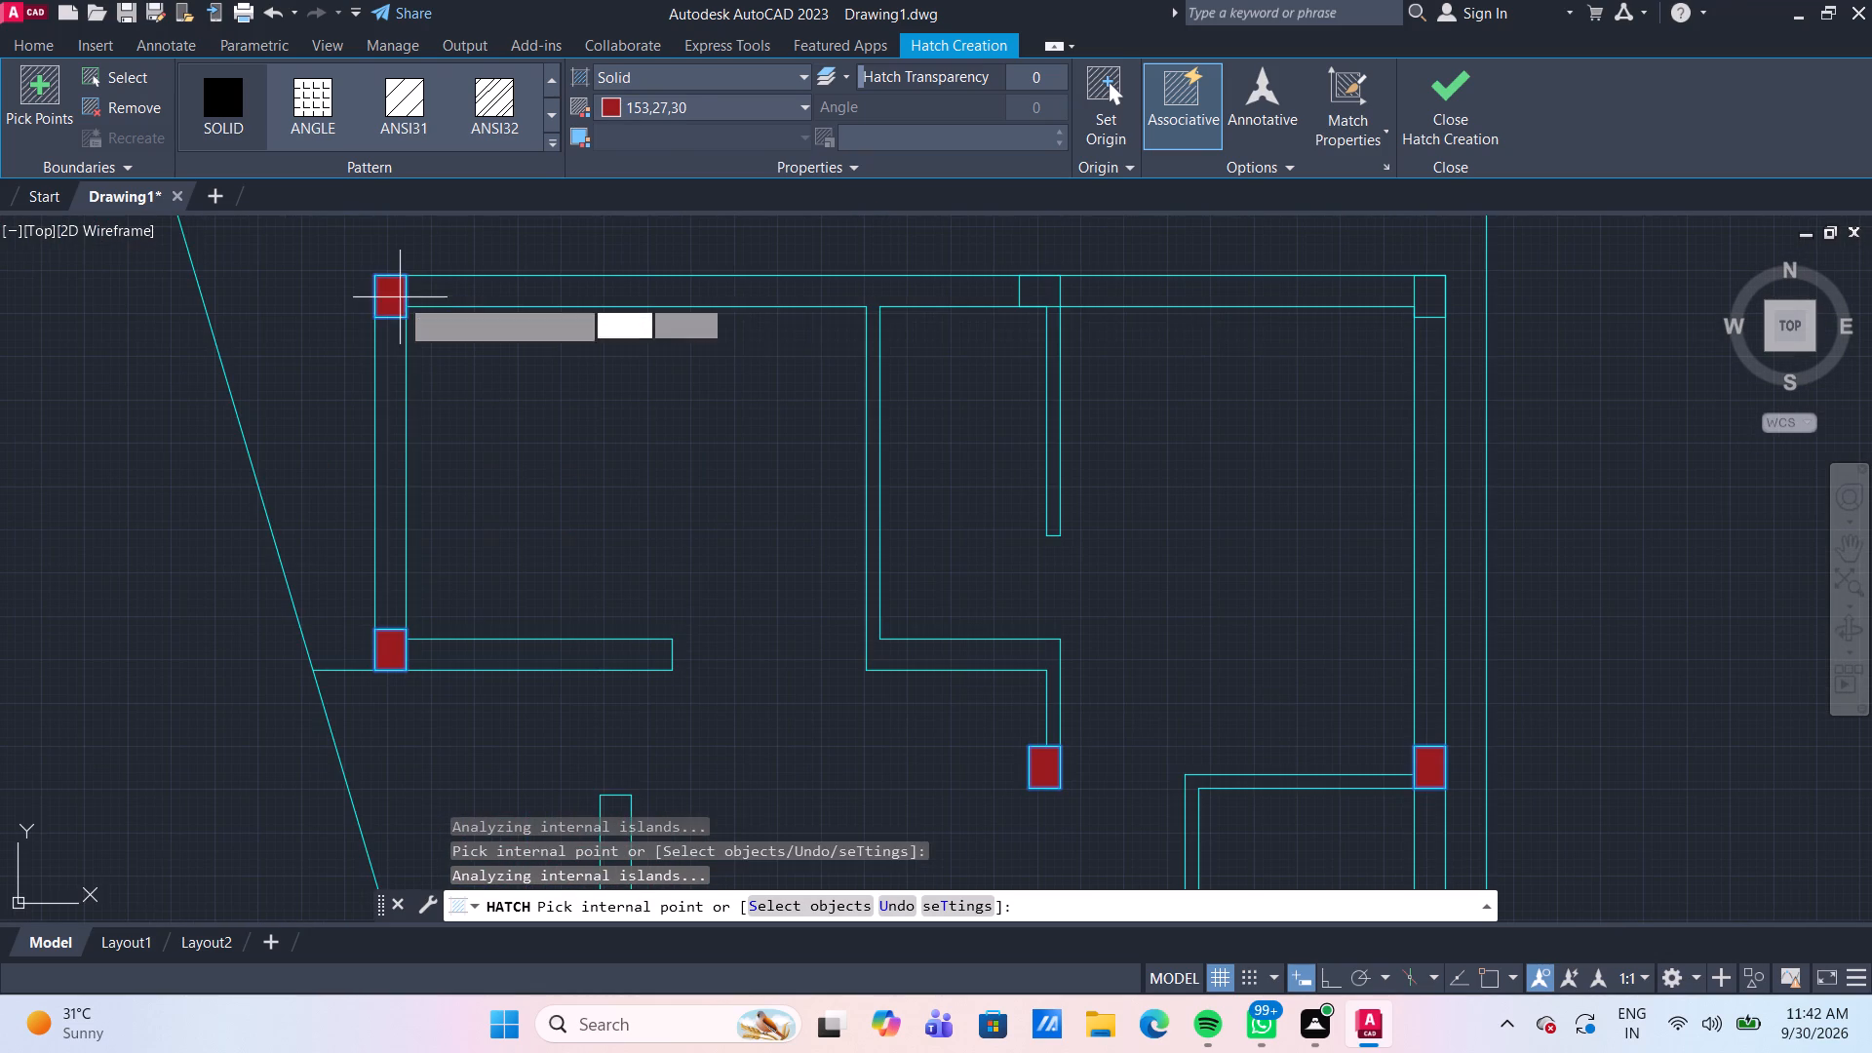
left_click(1049, 294)
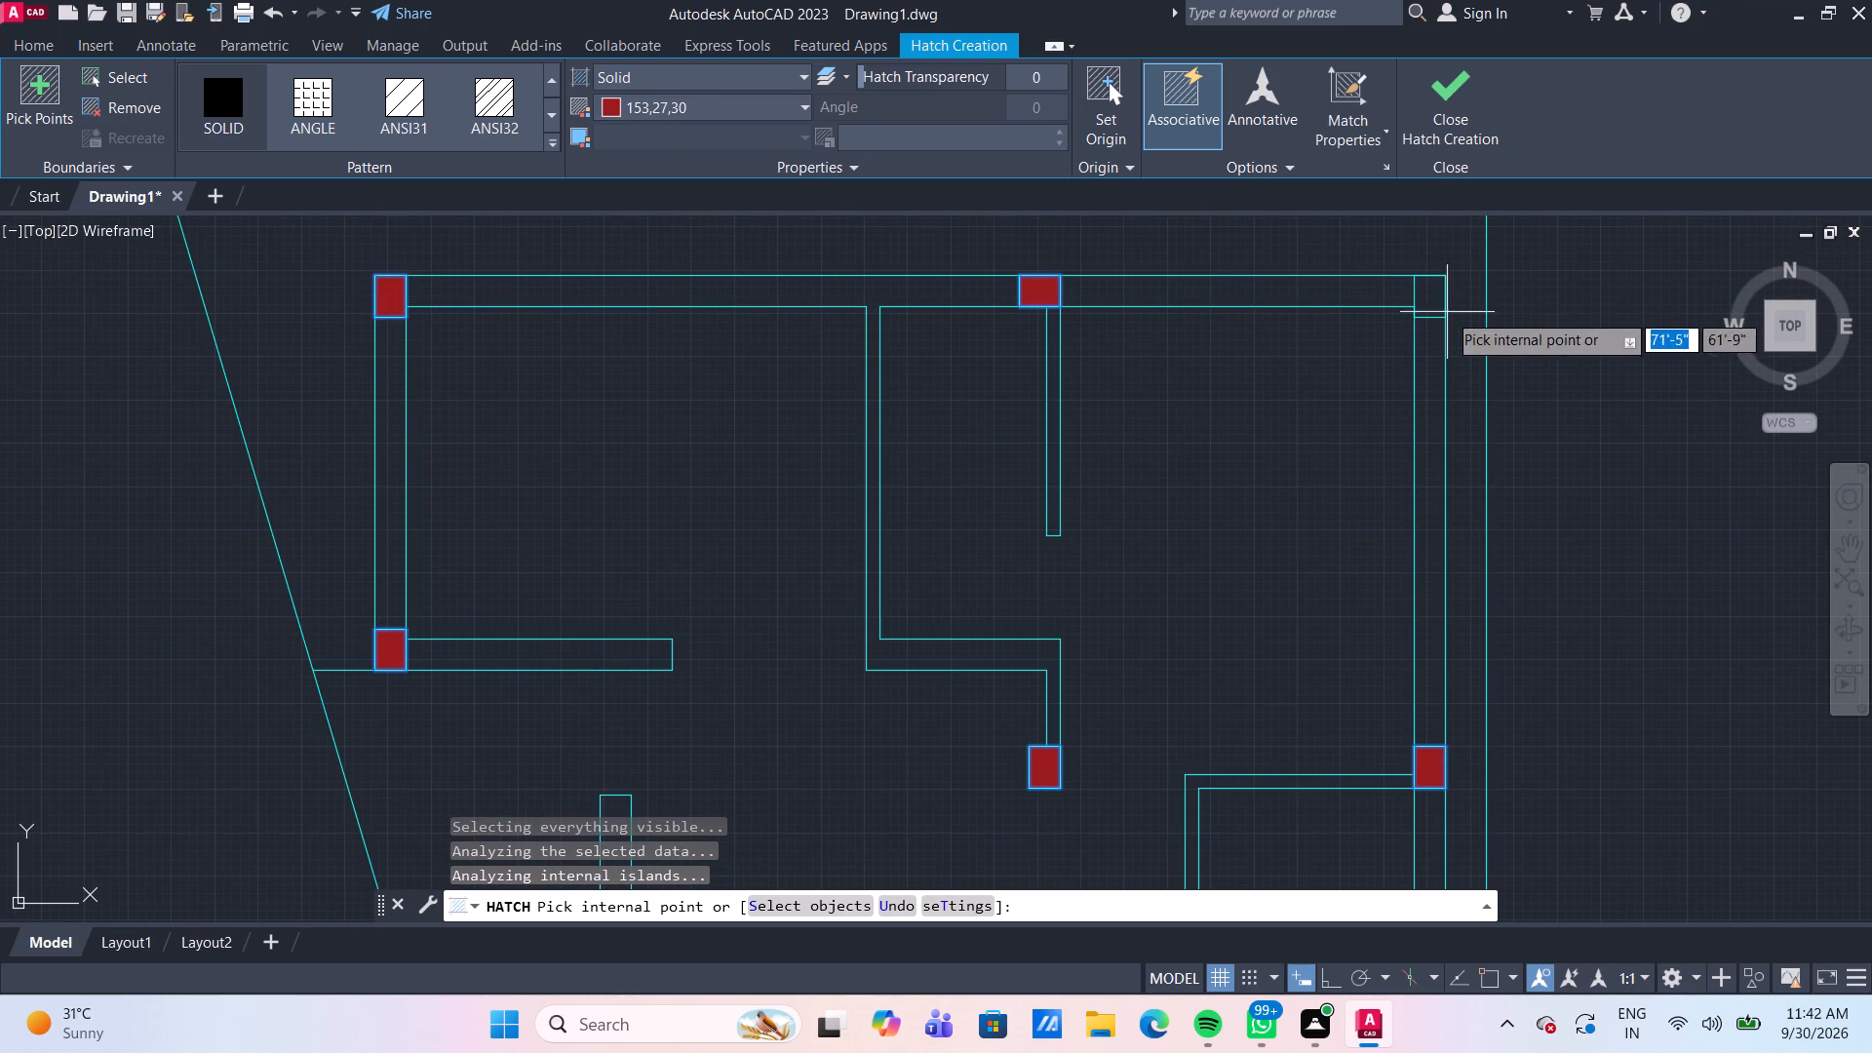
left_click(1435, 290)
scroll(1447, 296, "down", 4)
scroll(1510, 550, "down", 2)
middle_click_drag(1513, 590, 1275, 370)
scroll(1502, 586, "down", 1)
scroll(1297, 570, "up", 2)
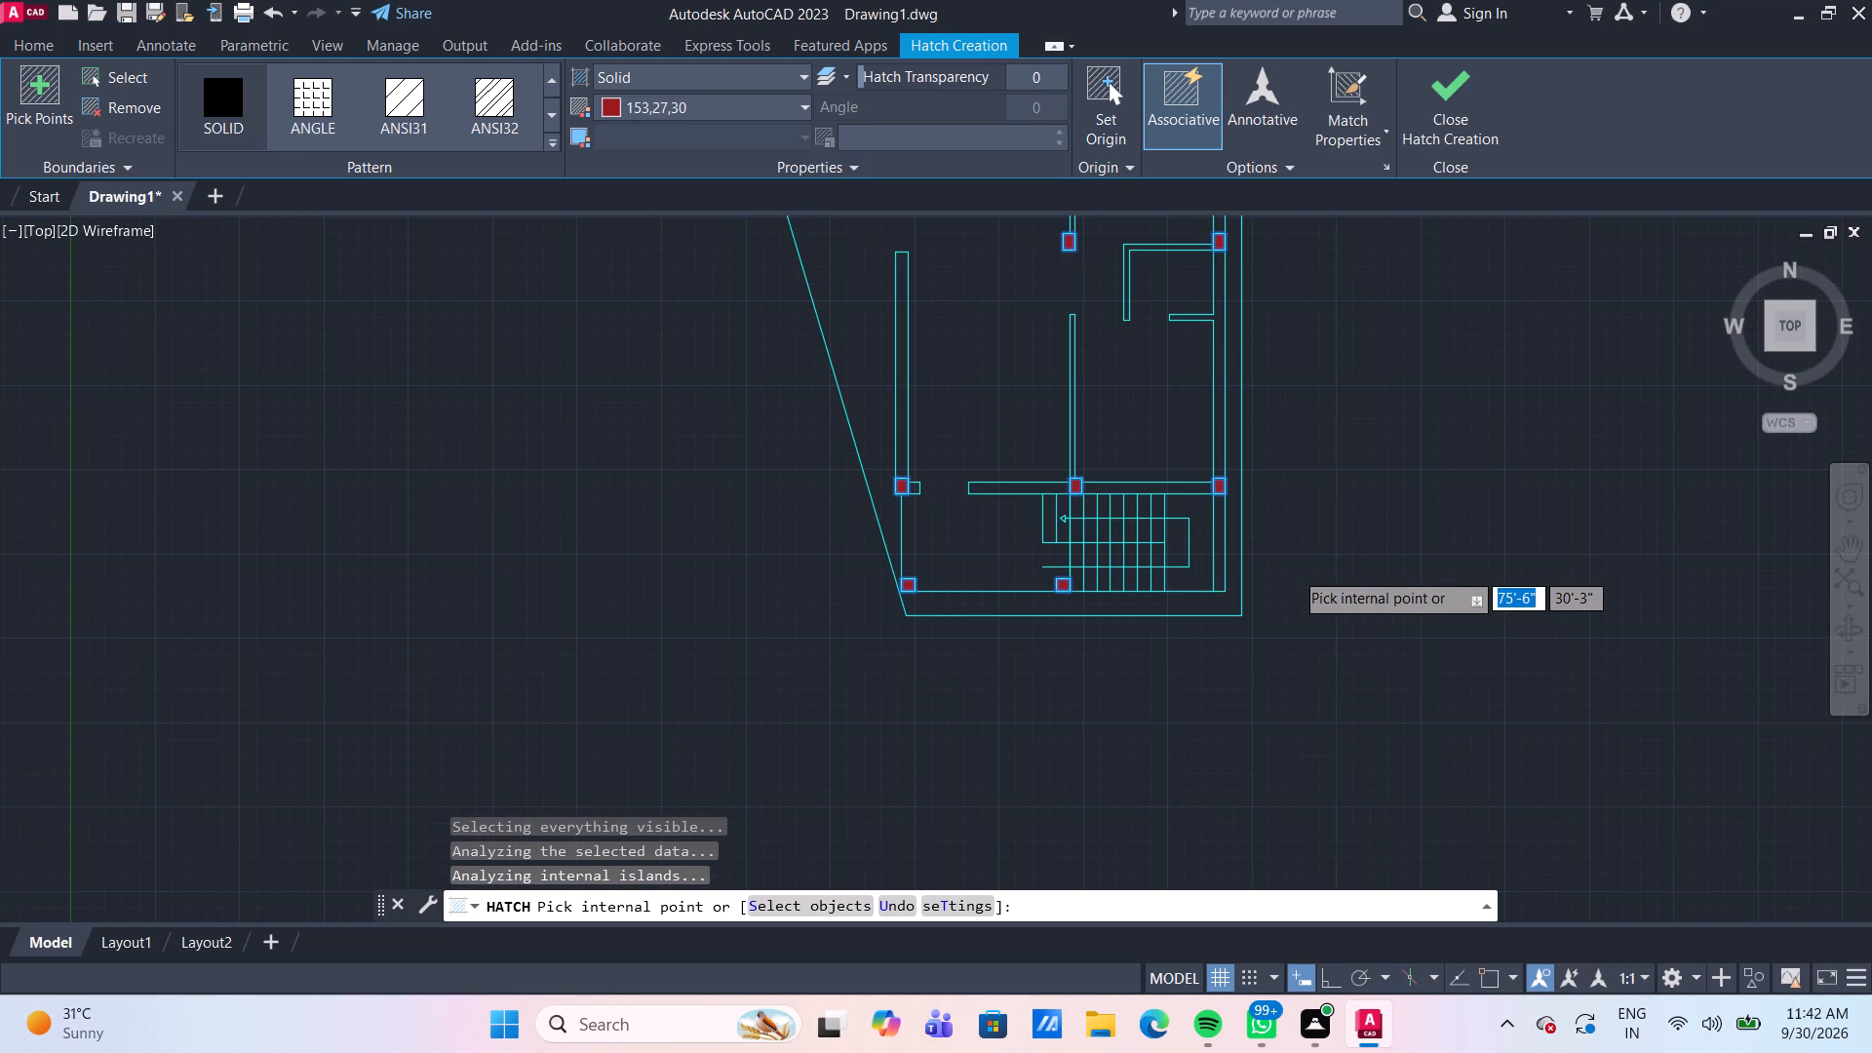
key("Return")
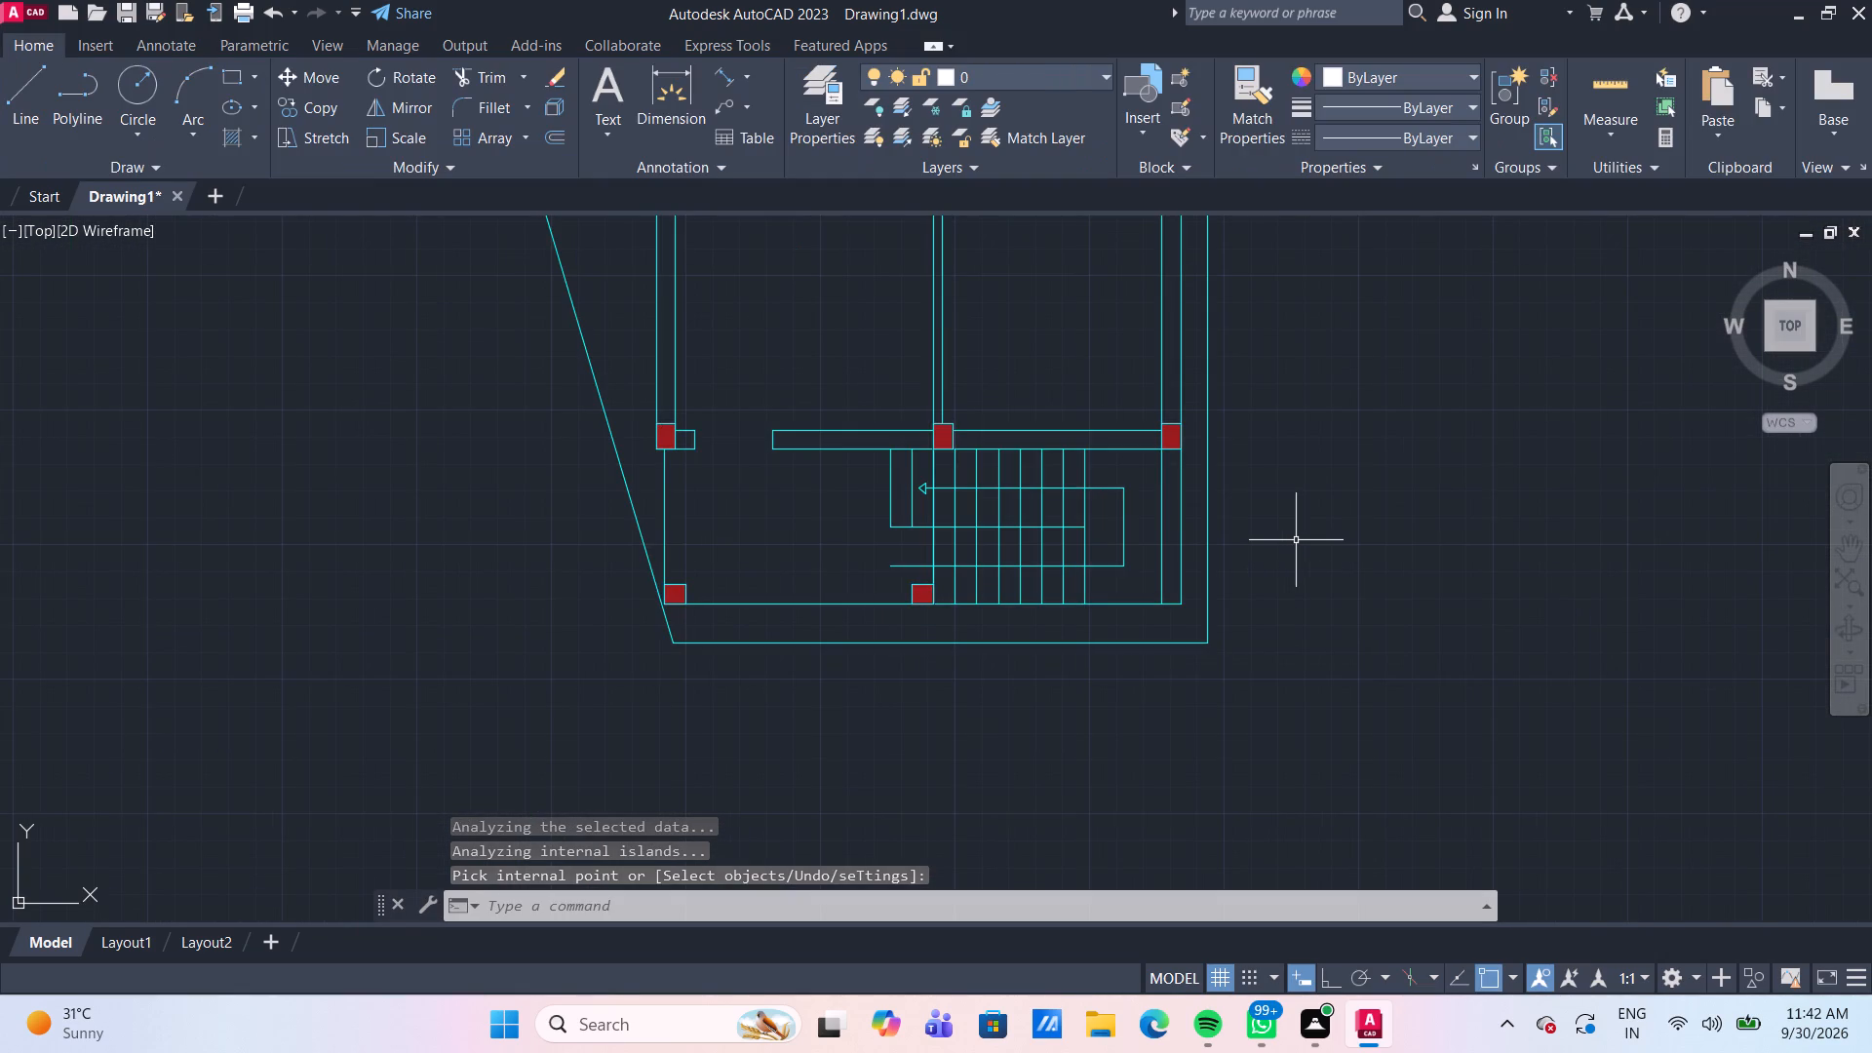
Draw a vertical line from the top-left corner of the long left partition up to the underside of the horizontal wall above it.
scroll(695, 487, "up", 2)
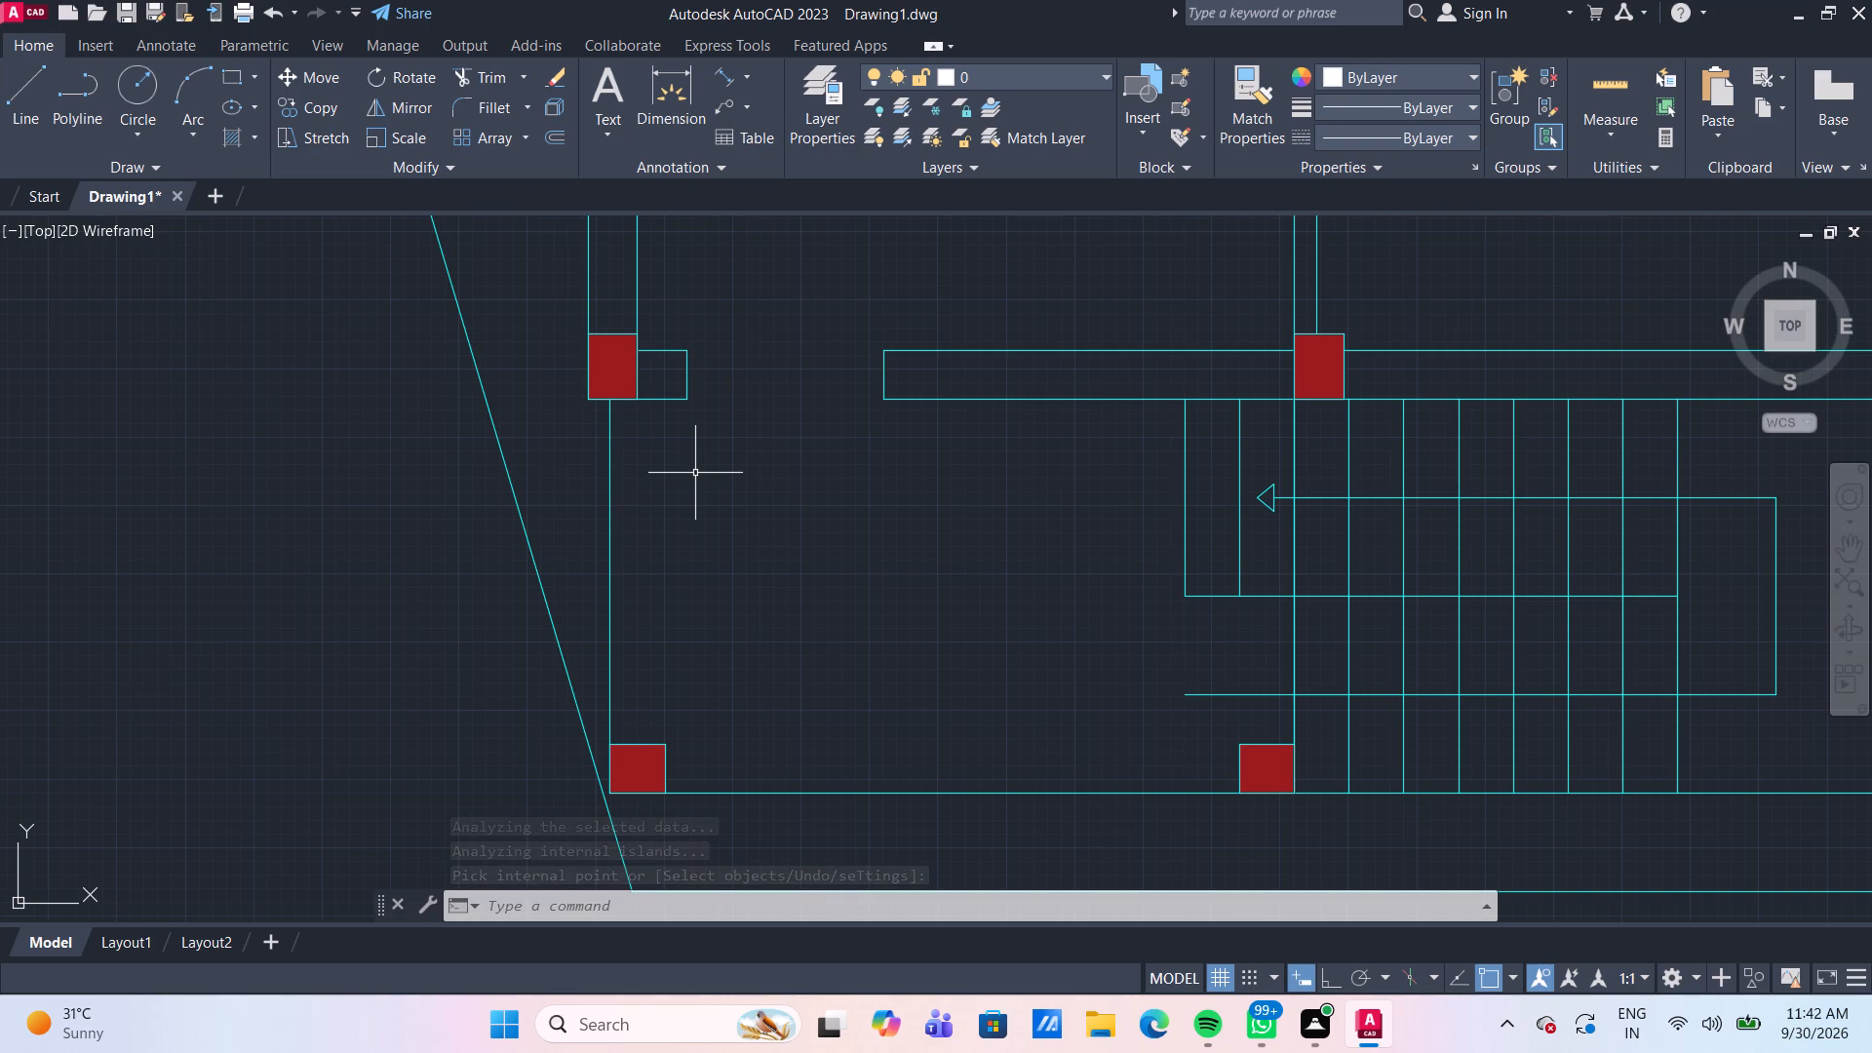
scroll(695, 473, "down", 1)
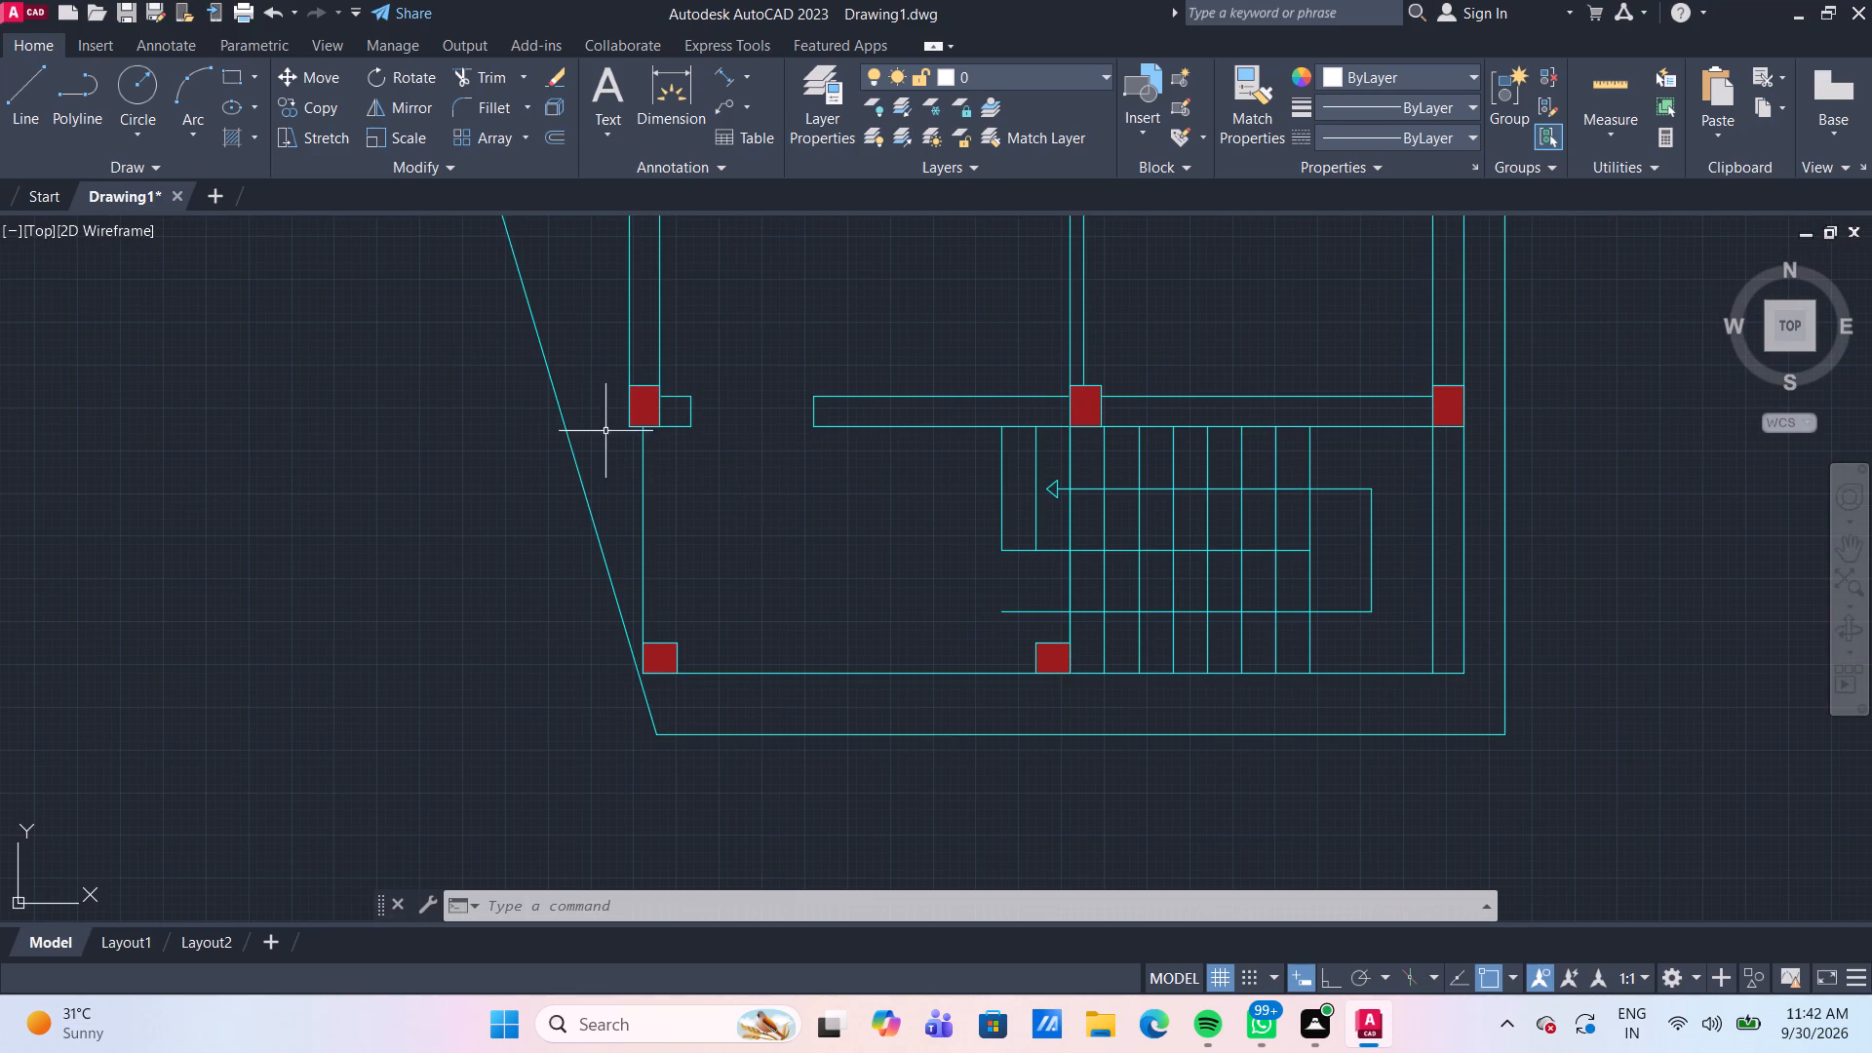
scroll(608, 441, "down", 2)
middle_click_drag(612, 299, 660, 453)
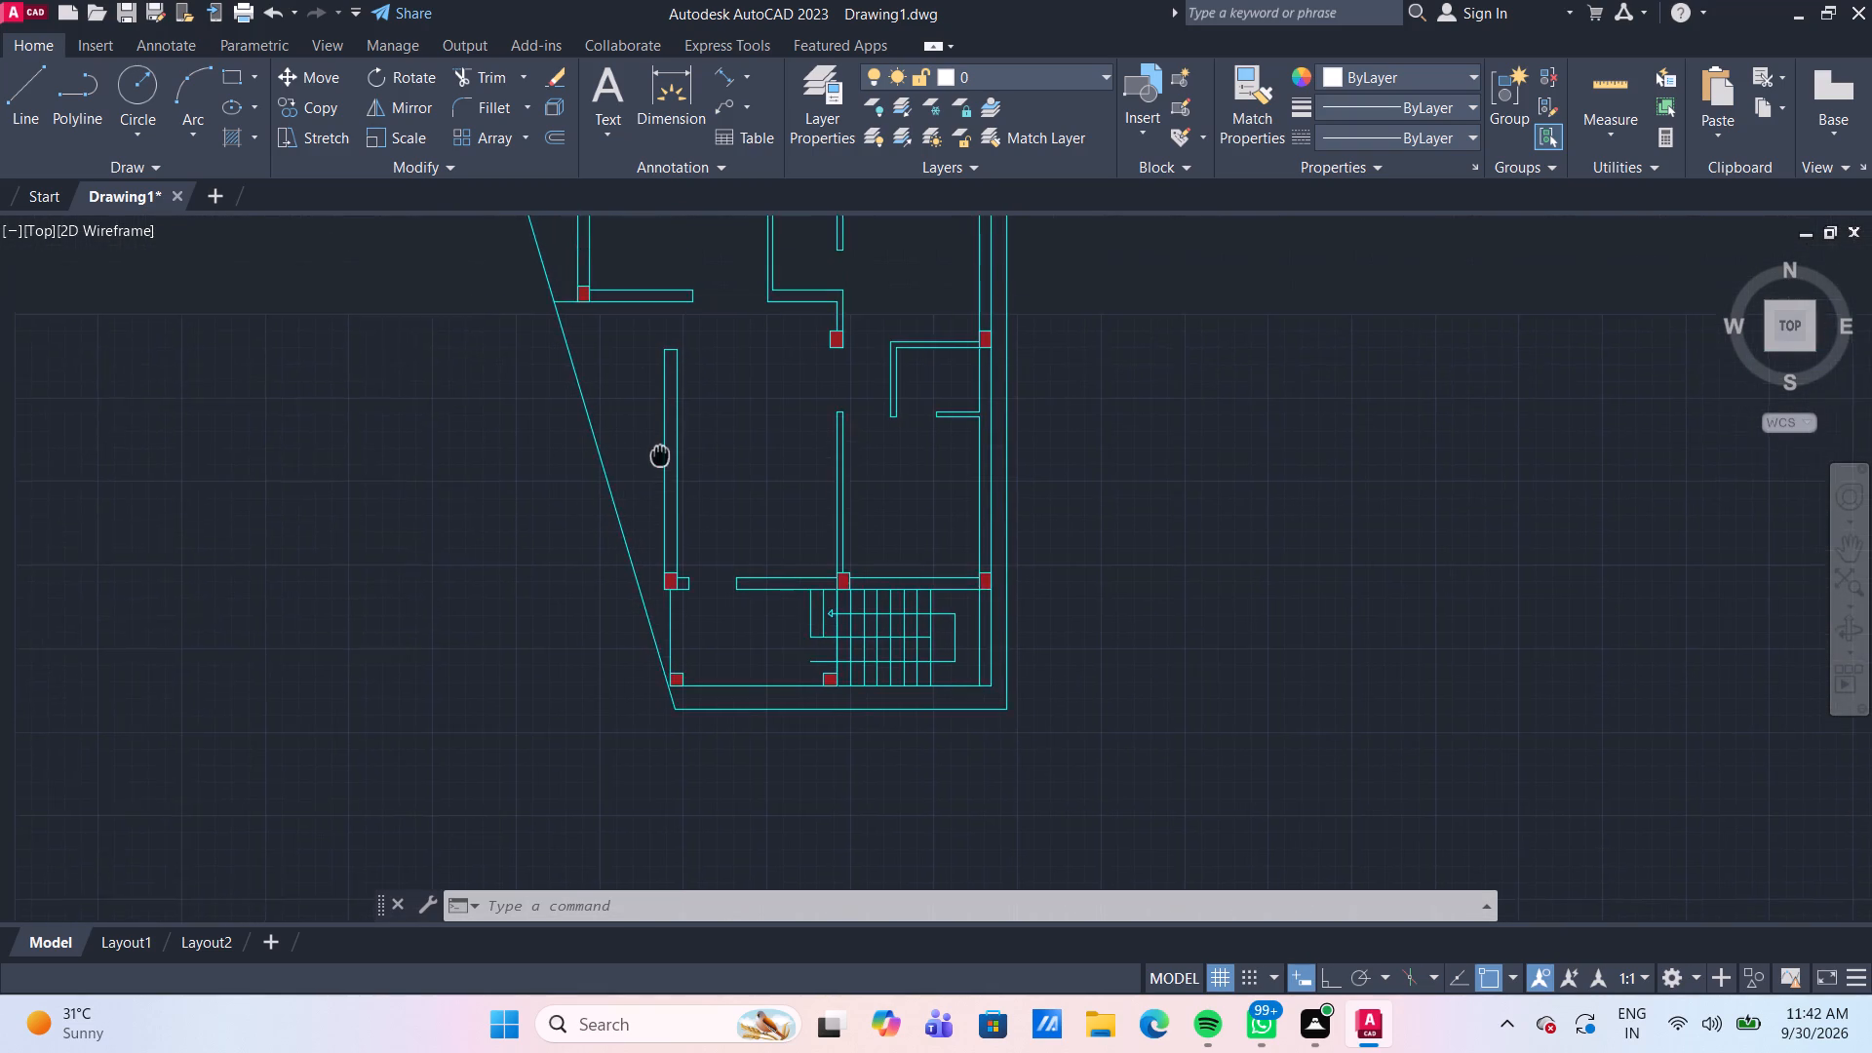
middle_click_drag(660, 453, 668, 409)
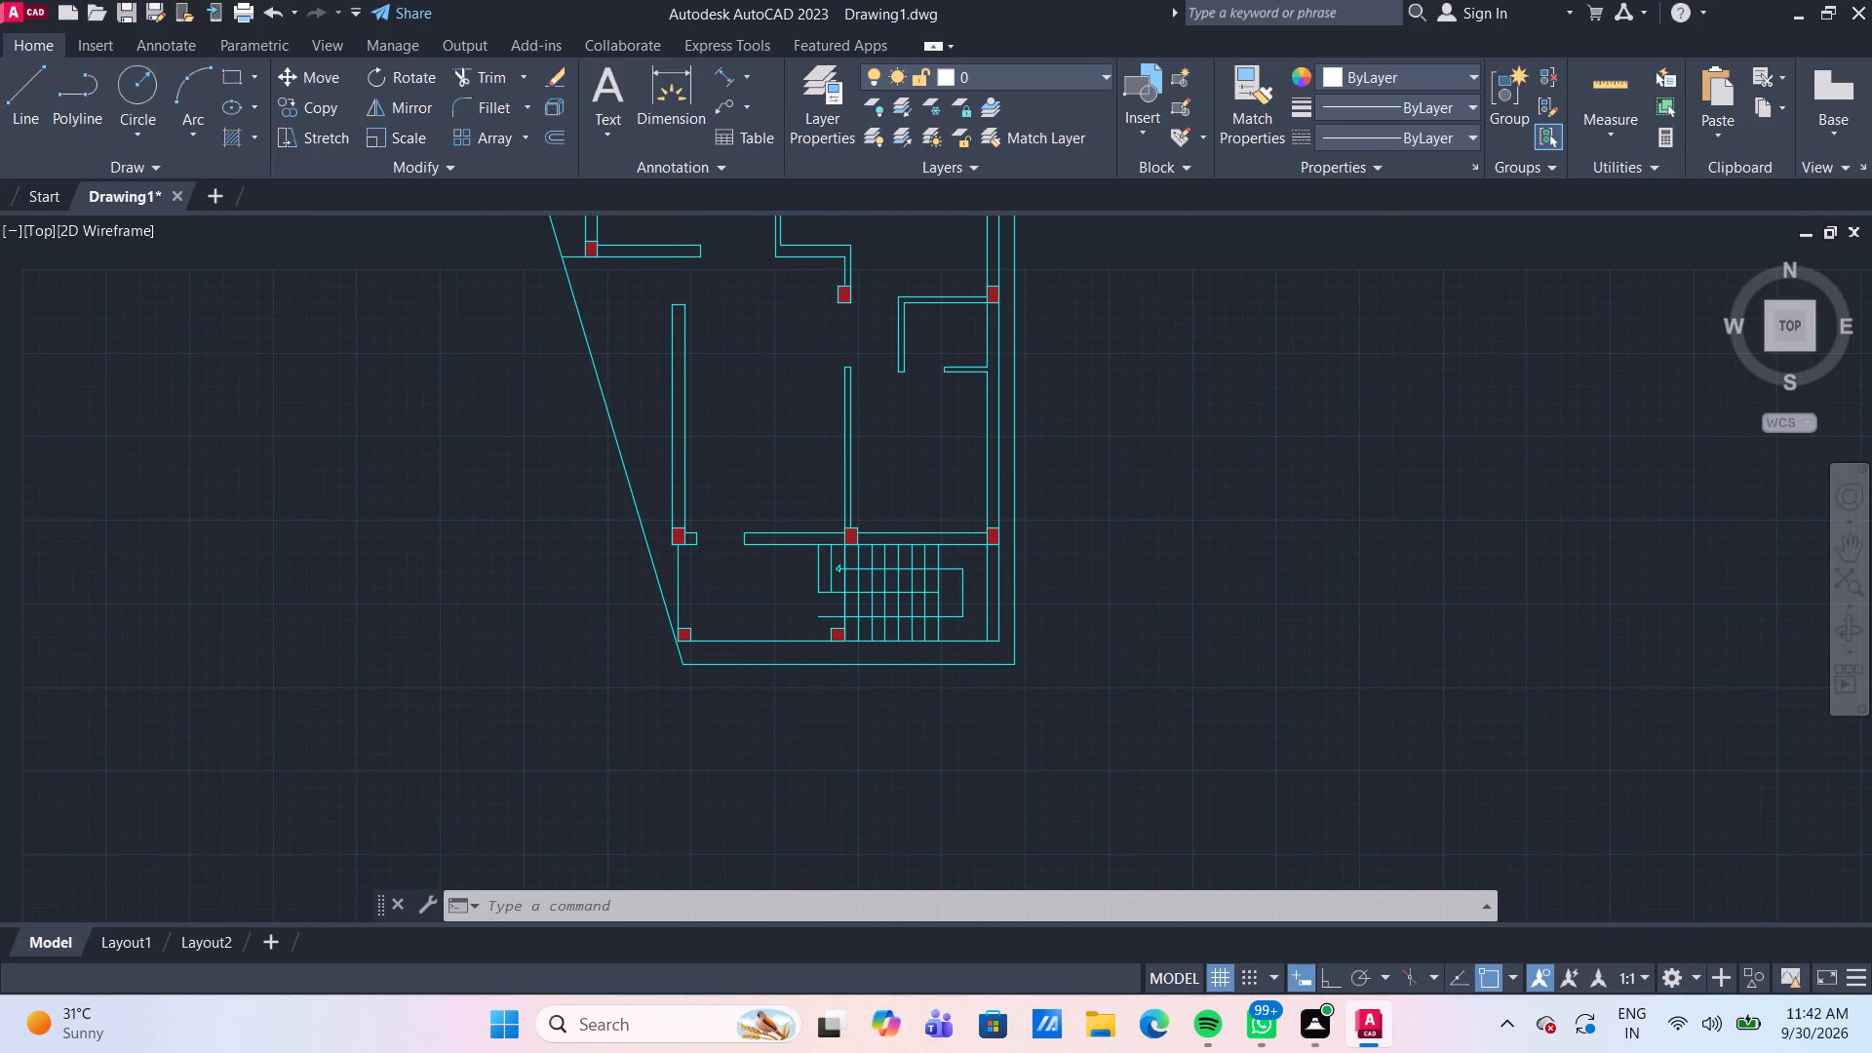
left_click(28, 101)
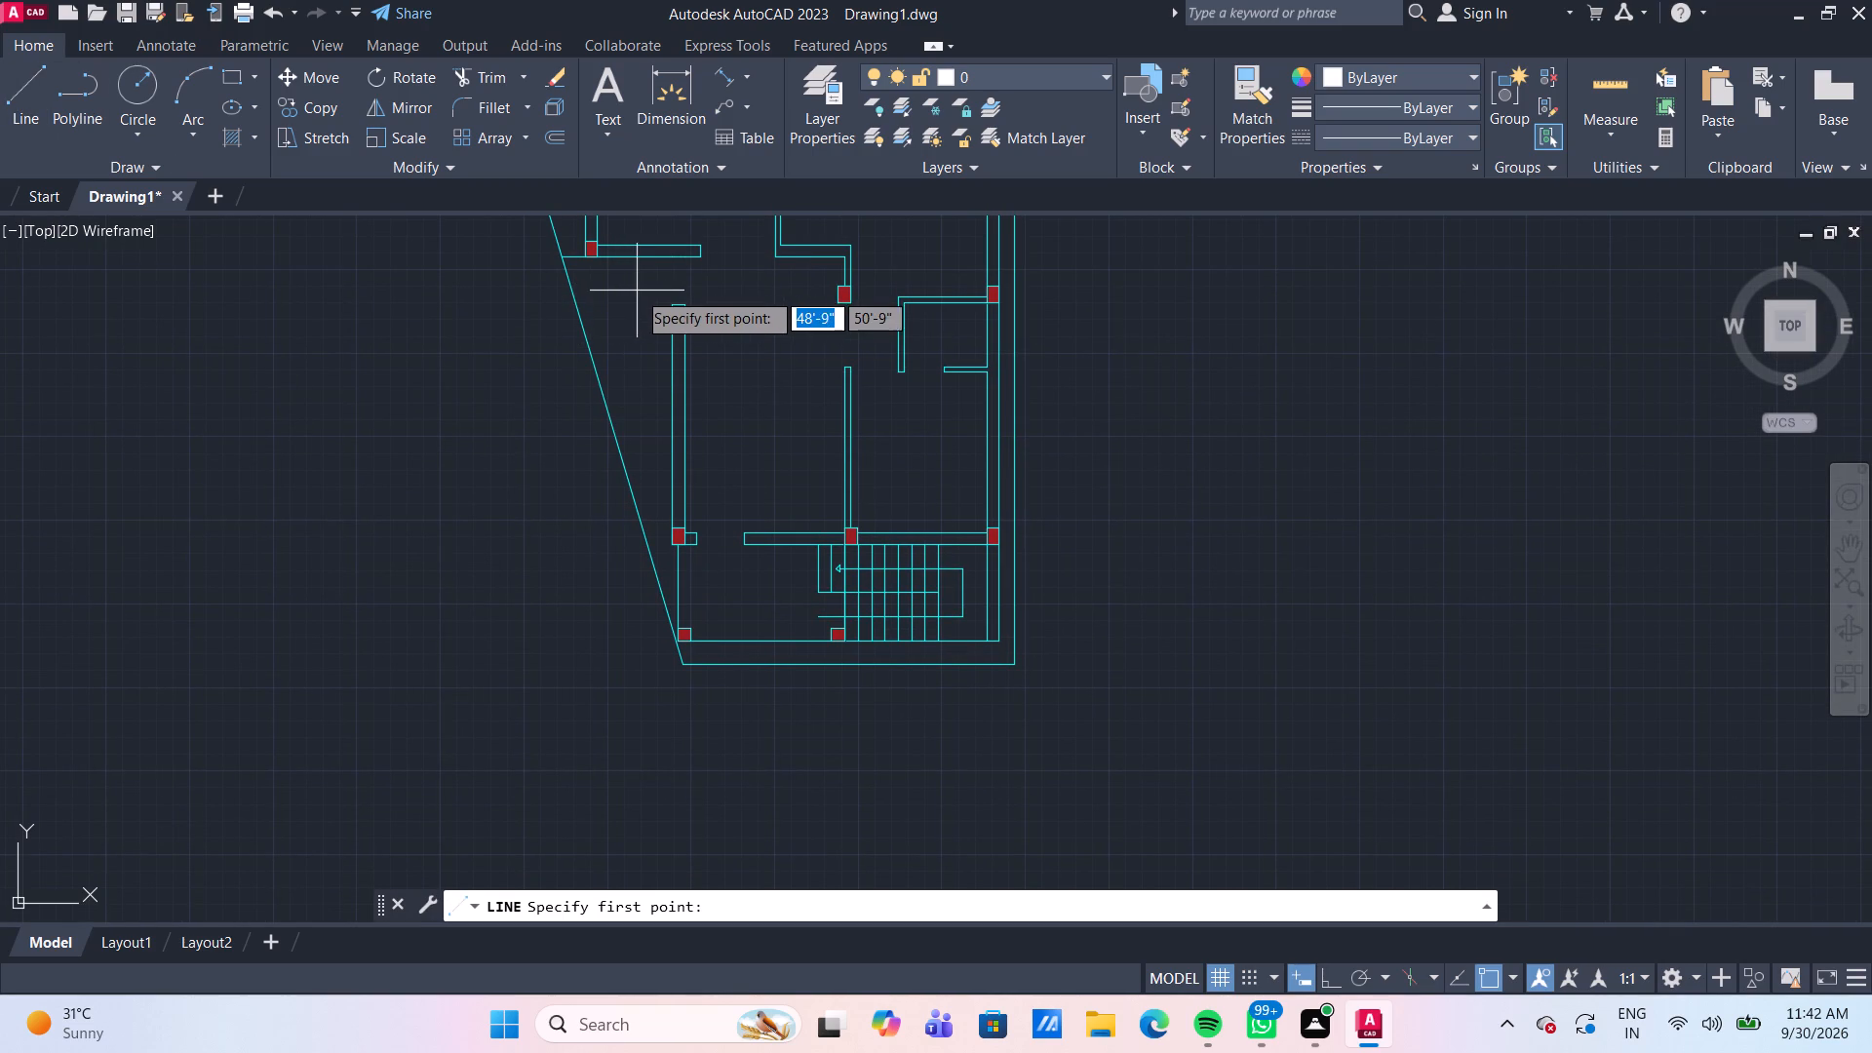
scroll(638, 291, "up", 2)
scroll(718, 306, "down", 2)
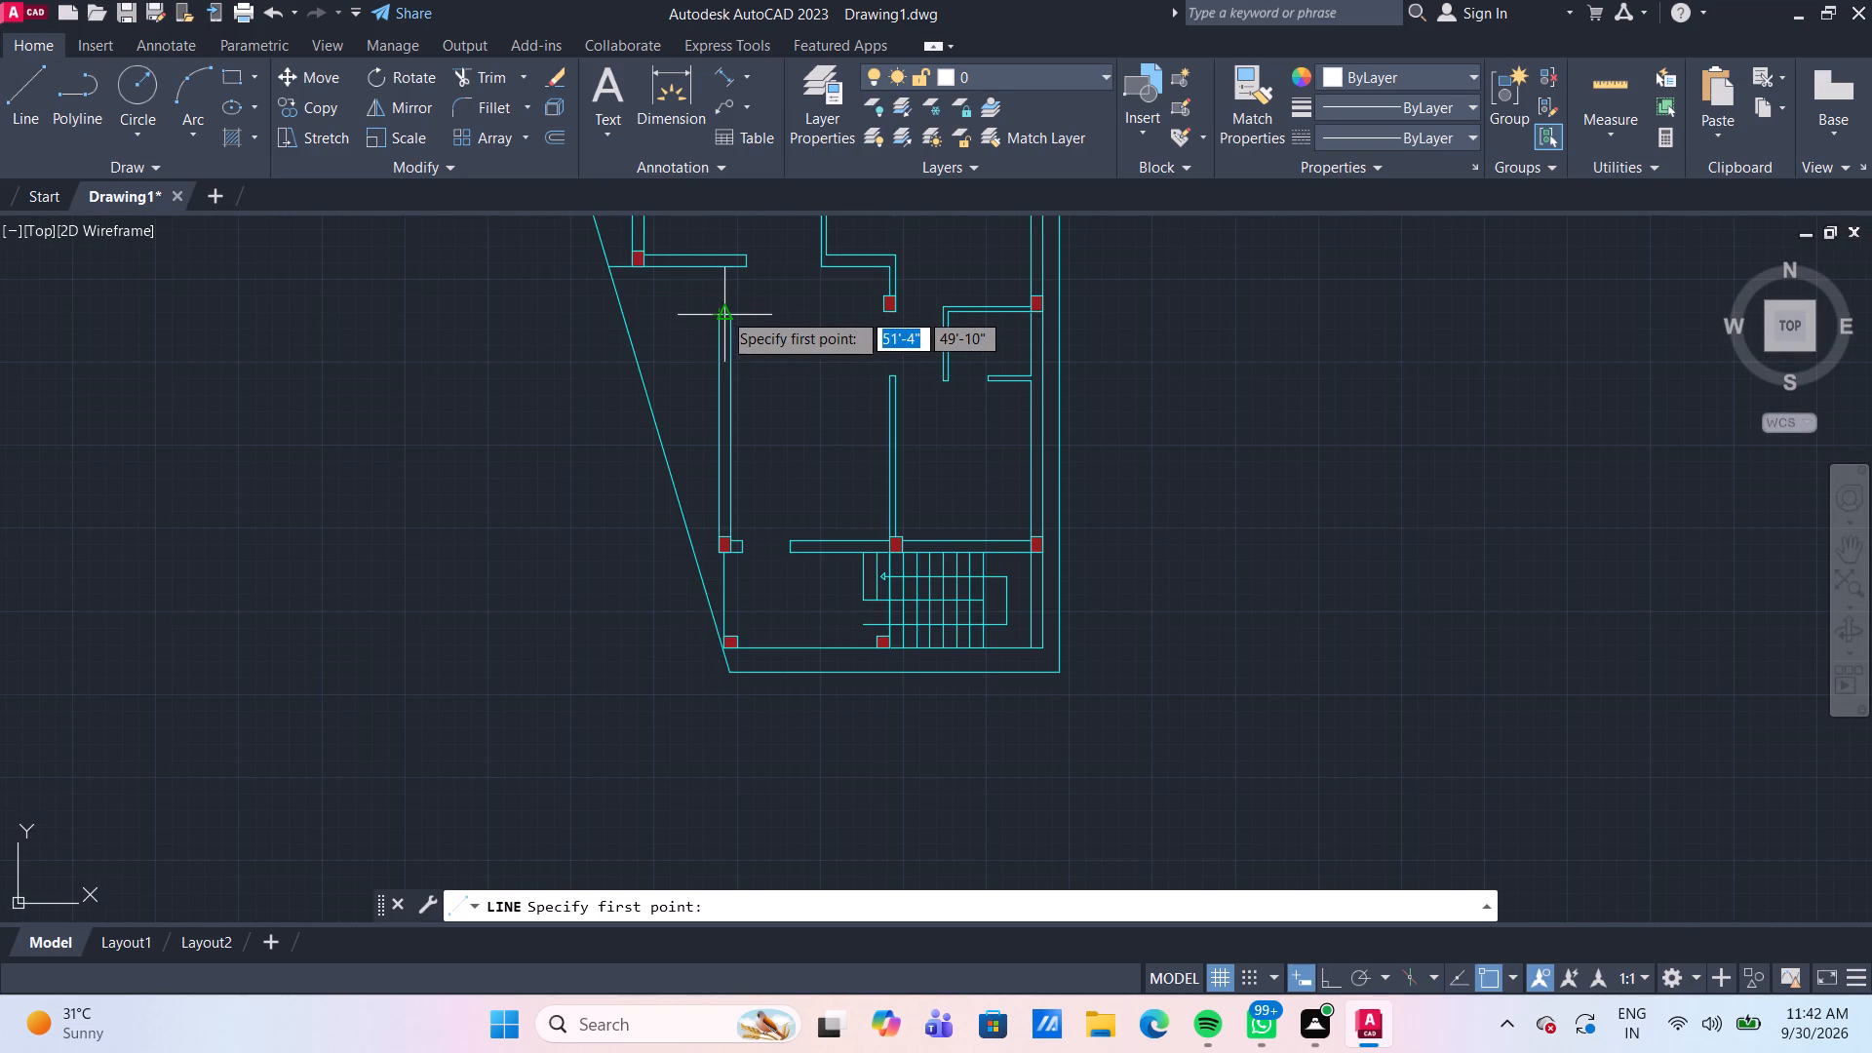
scroll(732, 311, "up", 2)
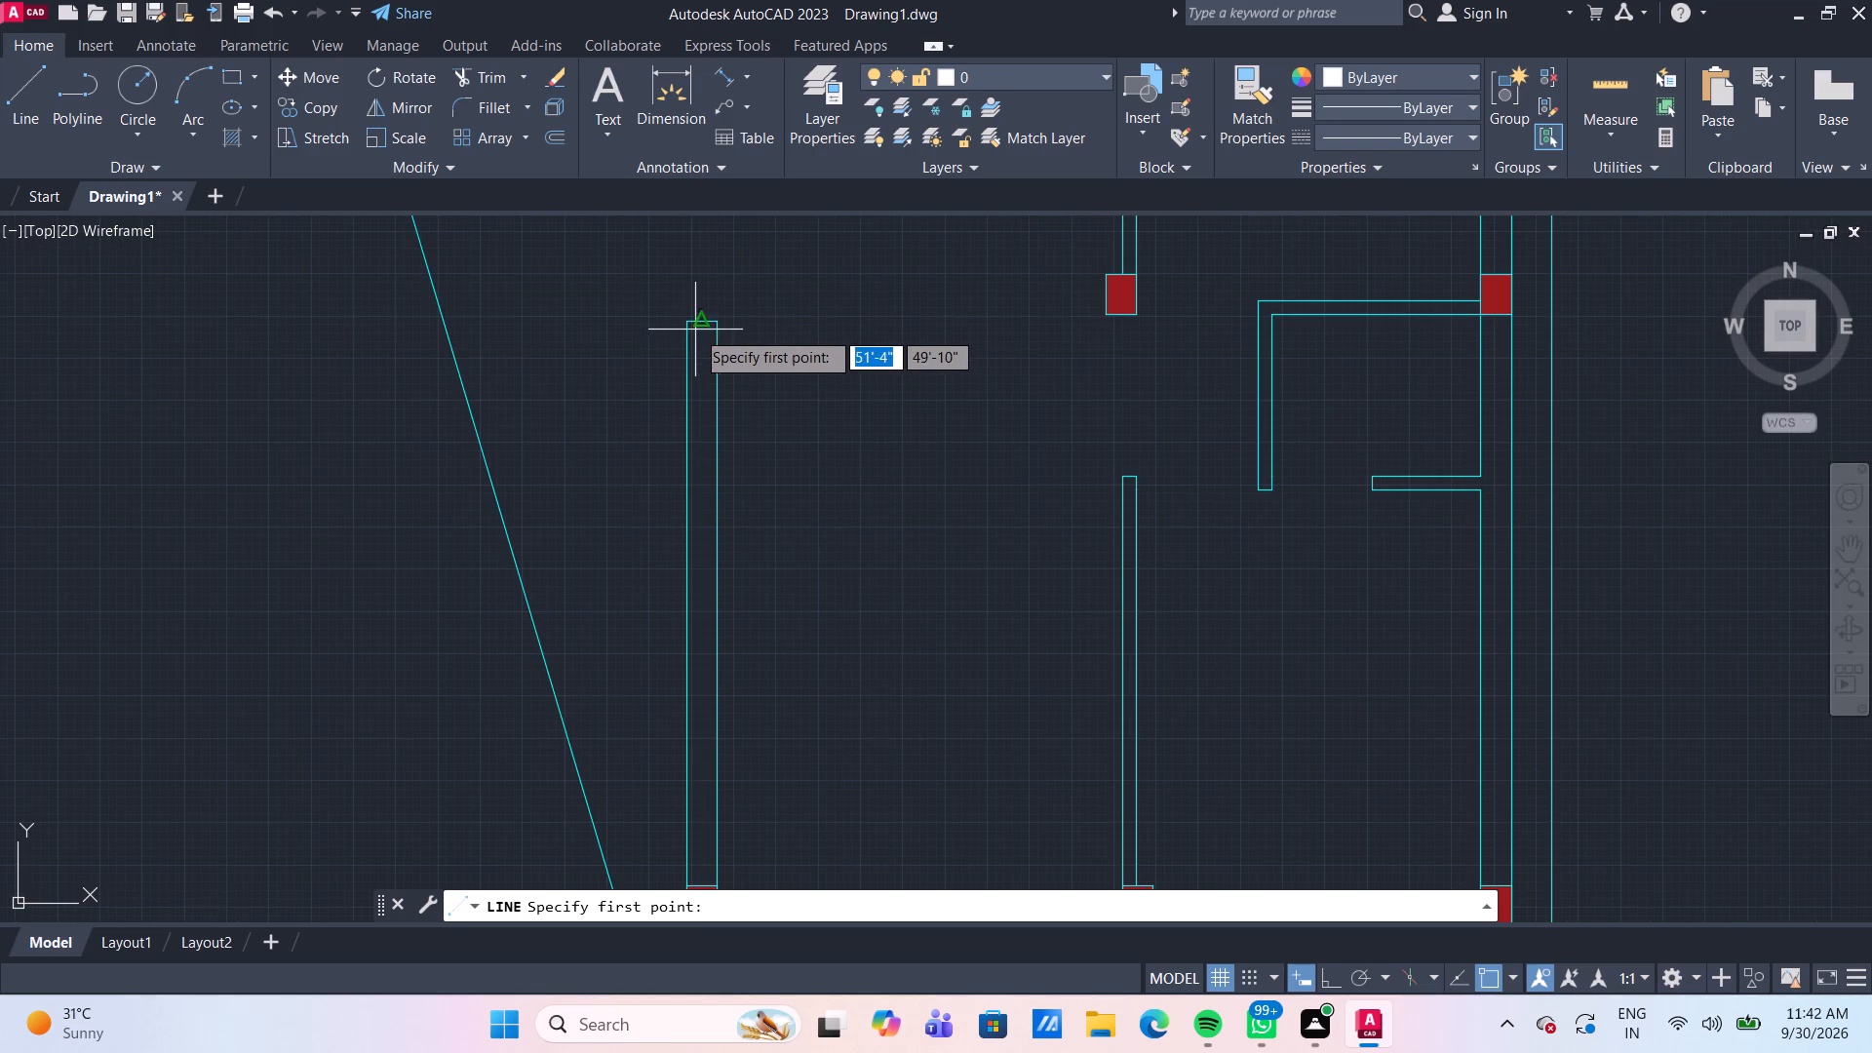
left_click(688, 329)
scroll(688, 329, "down", 2)
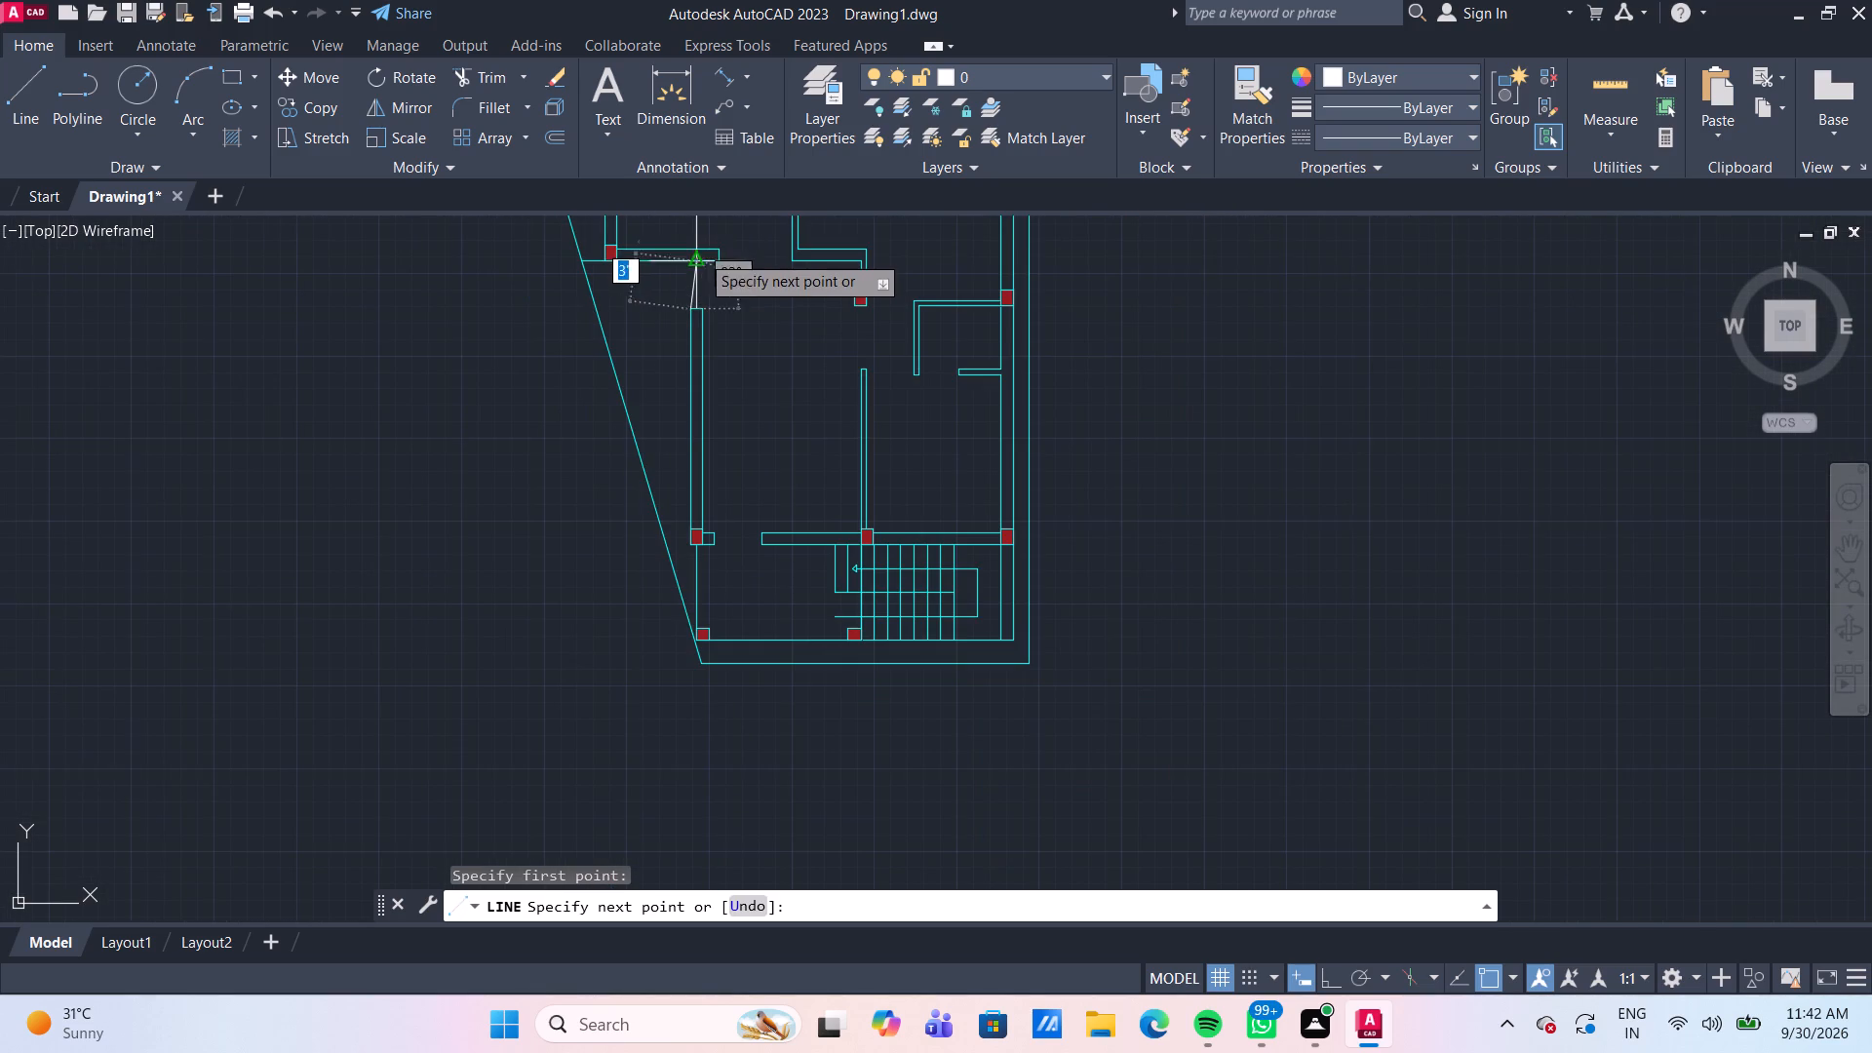
scroll(689, 252, "up", 2)
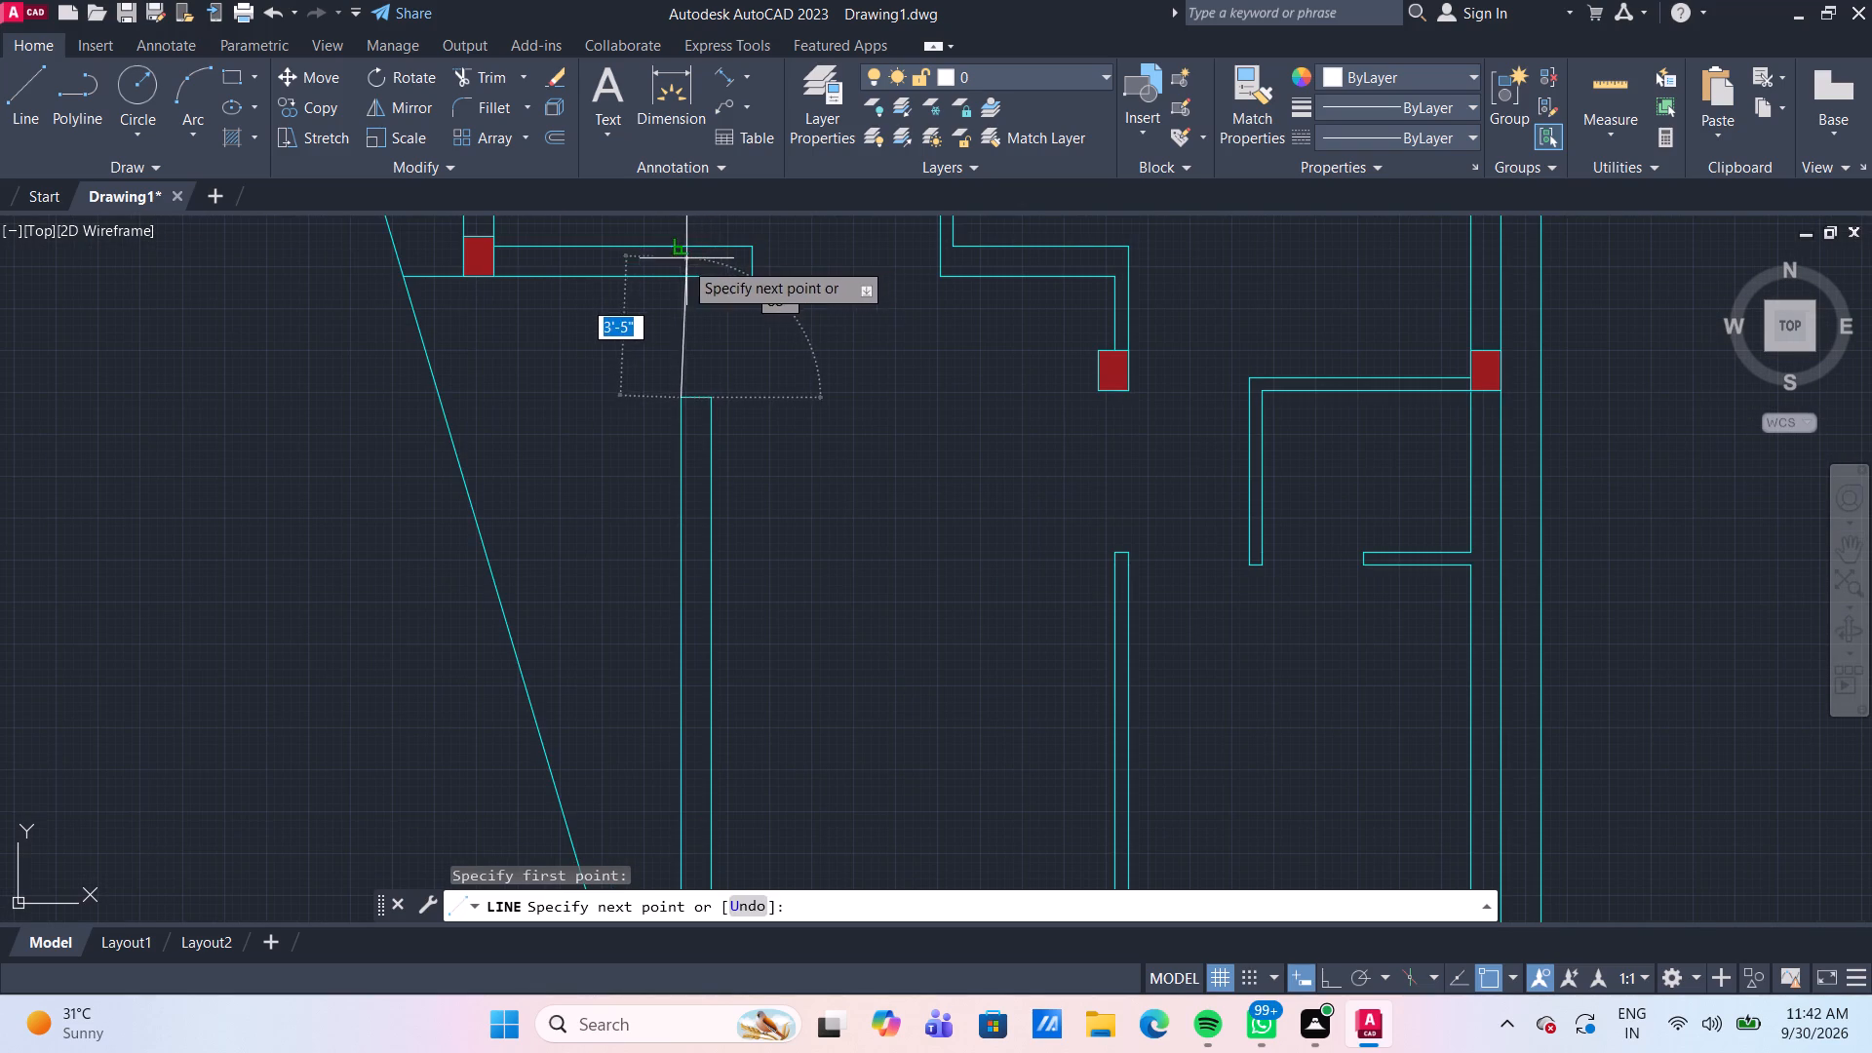
left_click(681, 271)
key("Return")
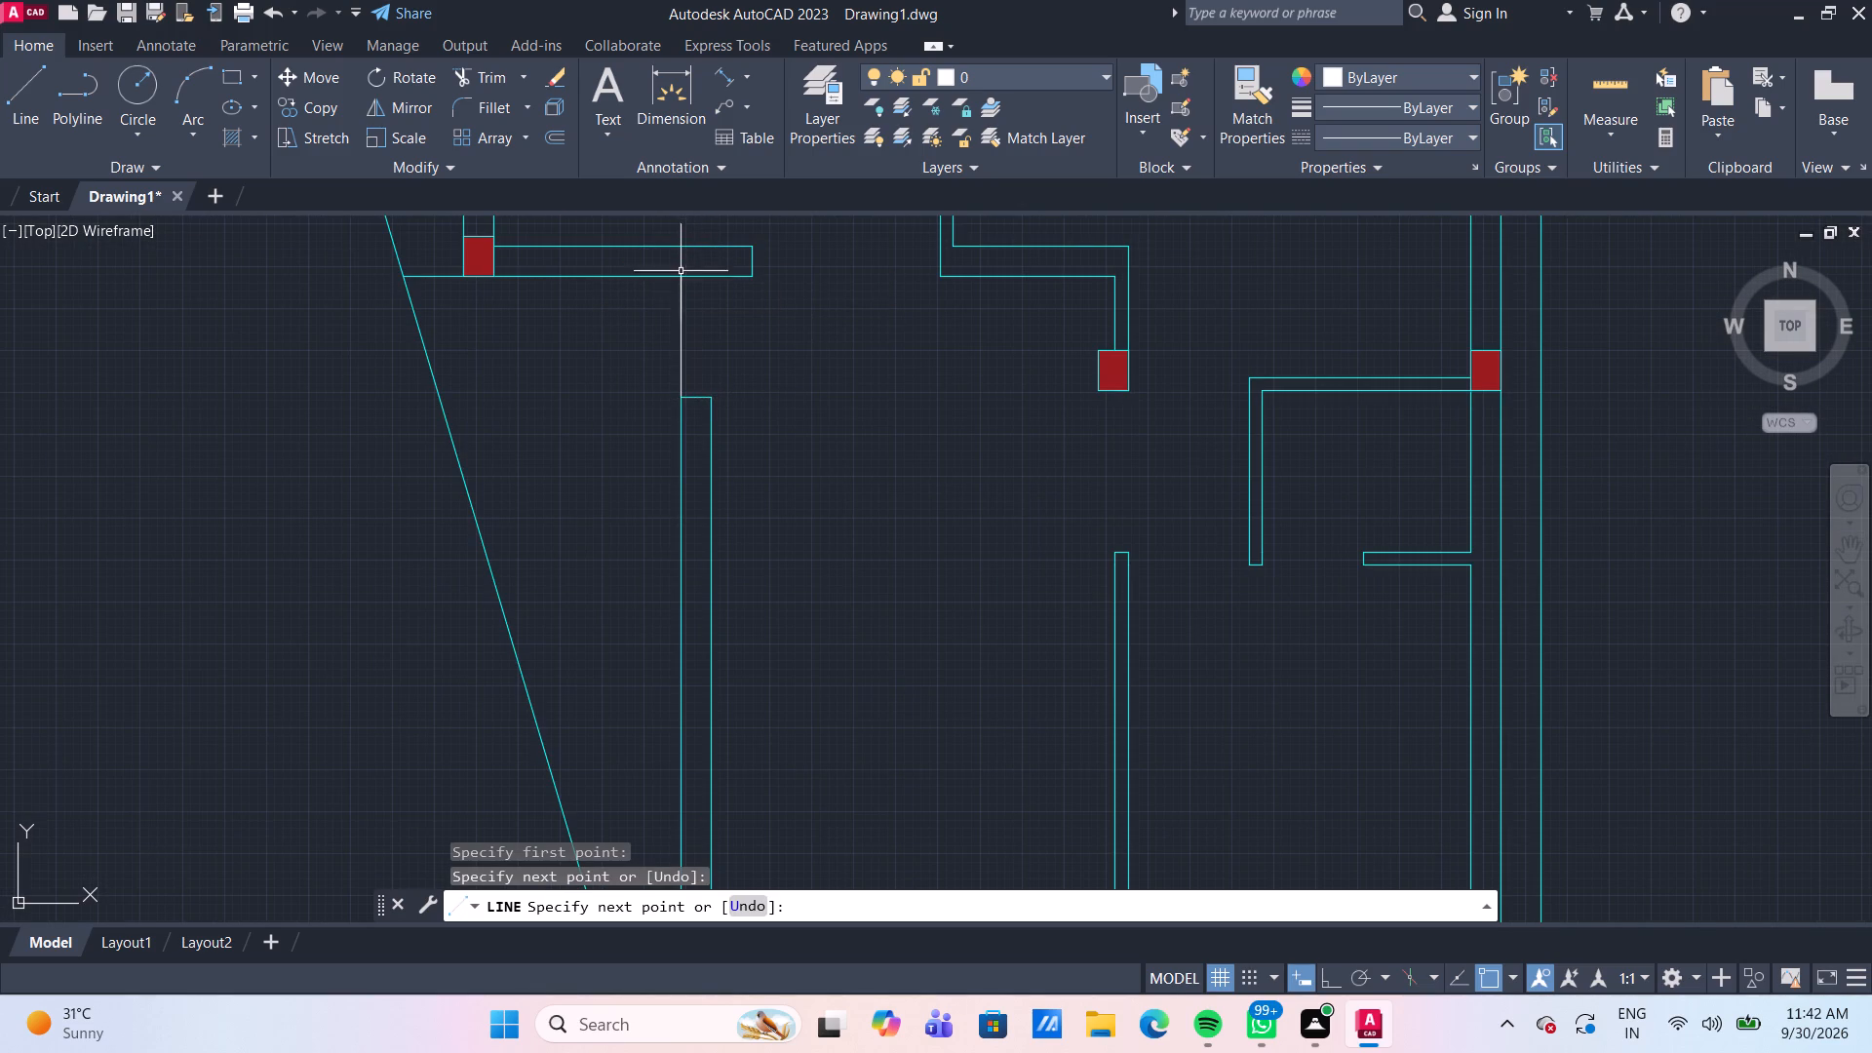
Draw a horizontal line about 1'-7" long from the lower-left corner of the left partition's bottom junction rectangle to the slanted boundary.
scroll(694, 318, "down", 2)
middle_click_drag(717, 382, 712, 310)
scroll(697, 498, "up", 2)
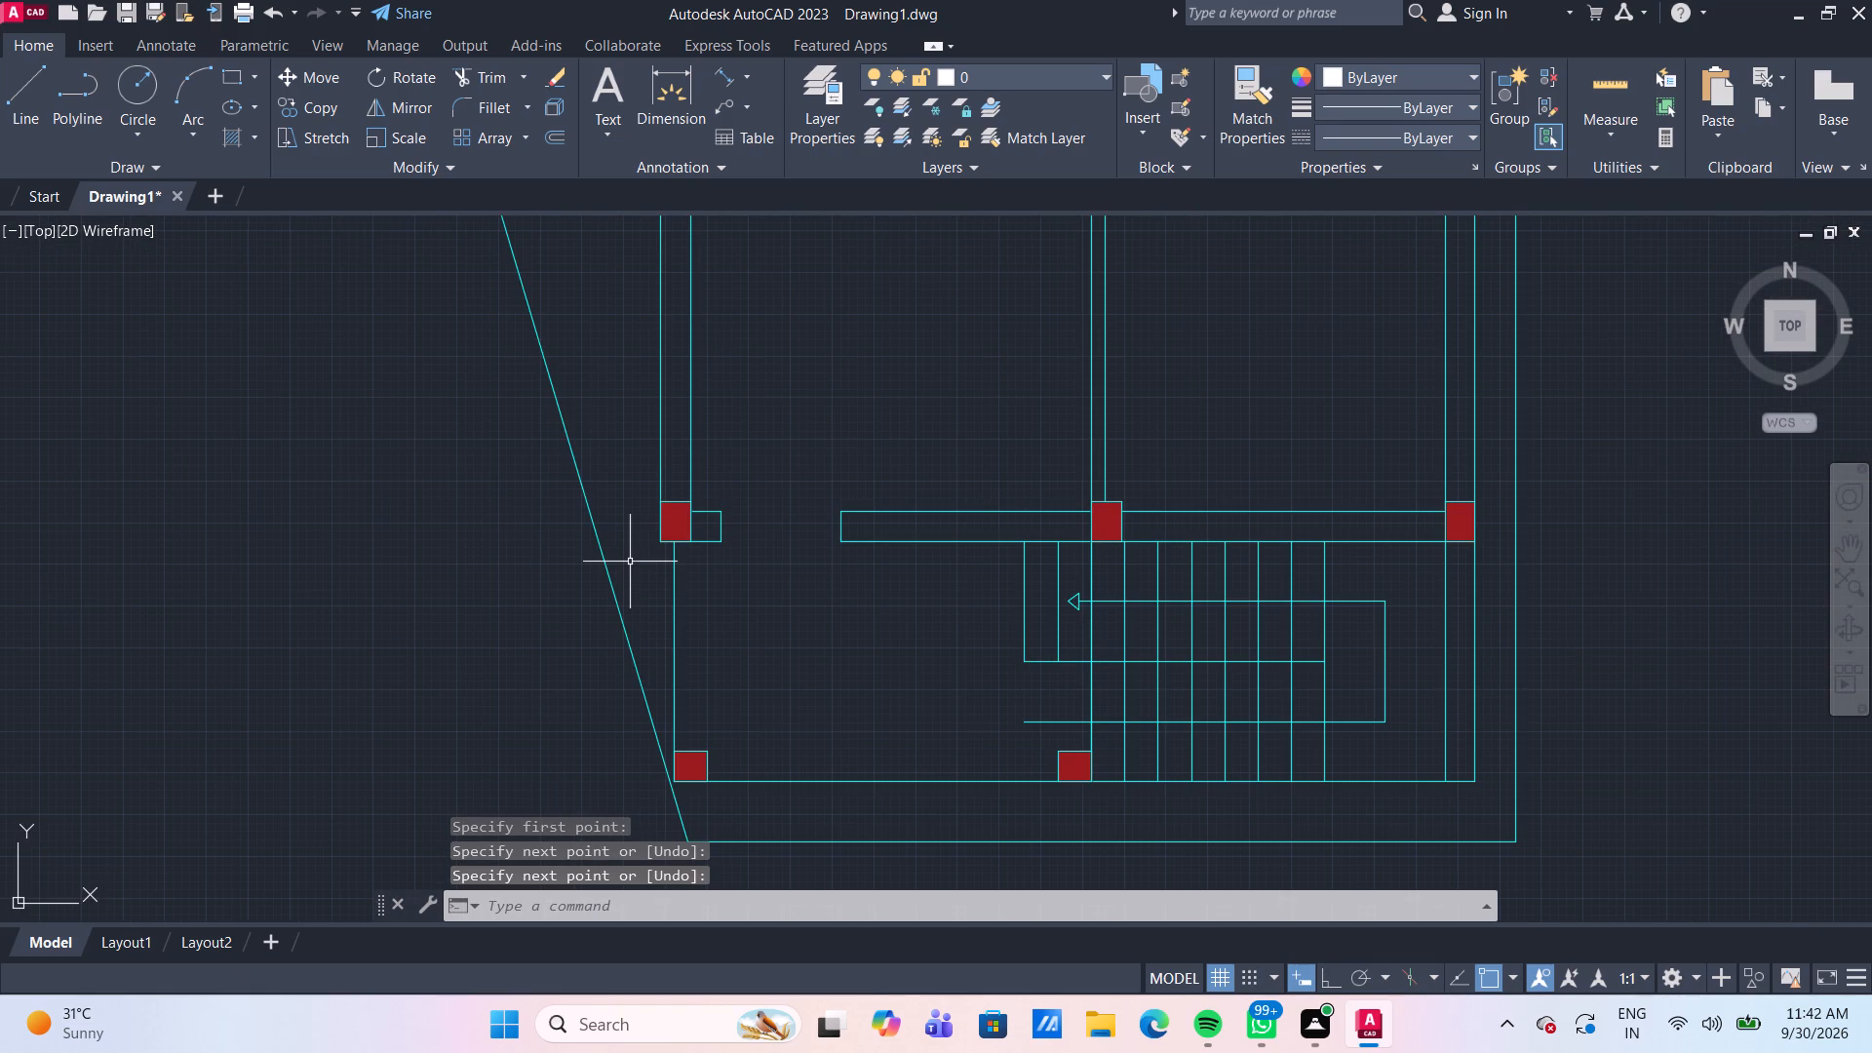
key("l")
key("Return")
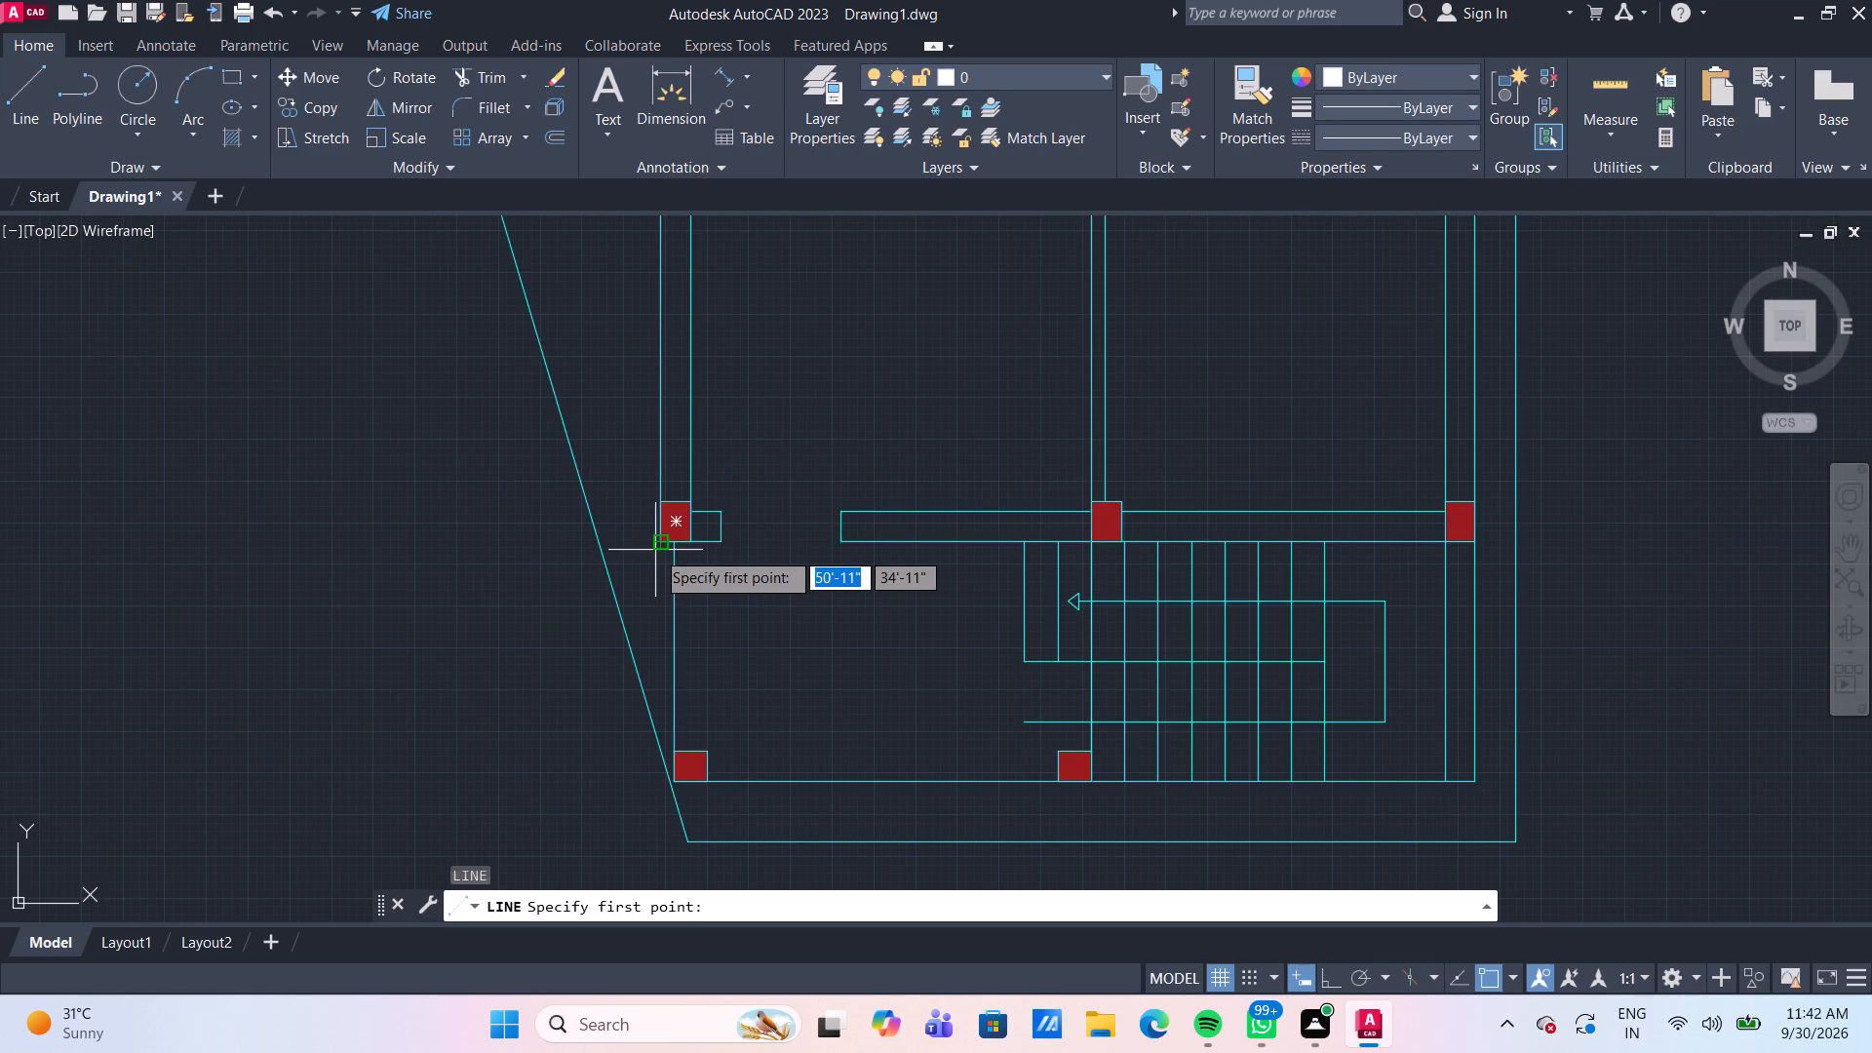
scroll(655, 550, "up", 2)
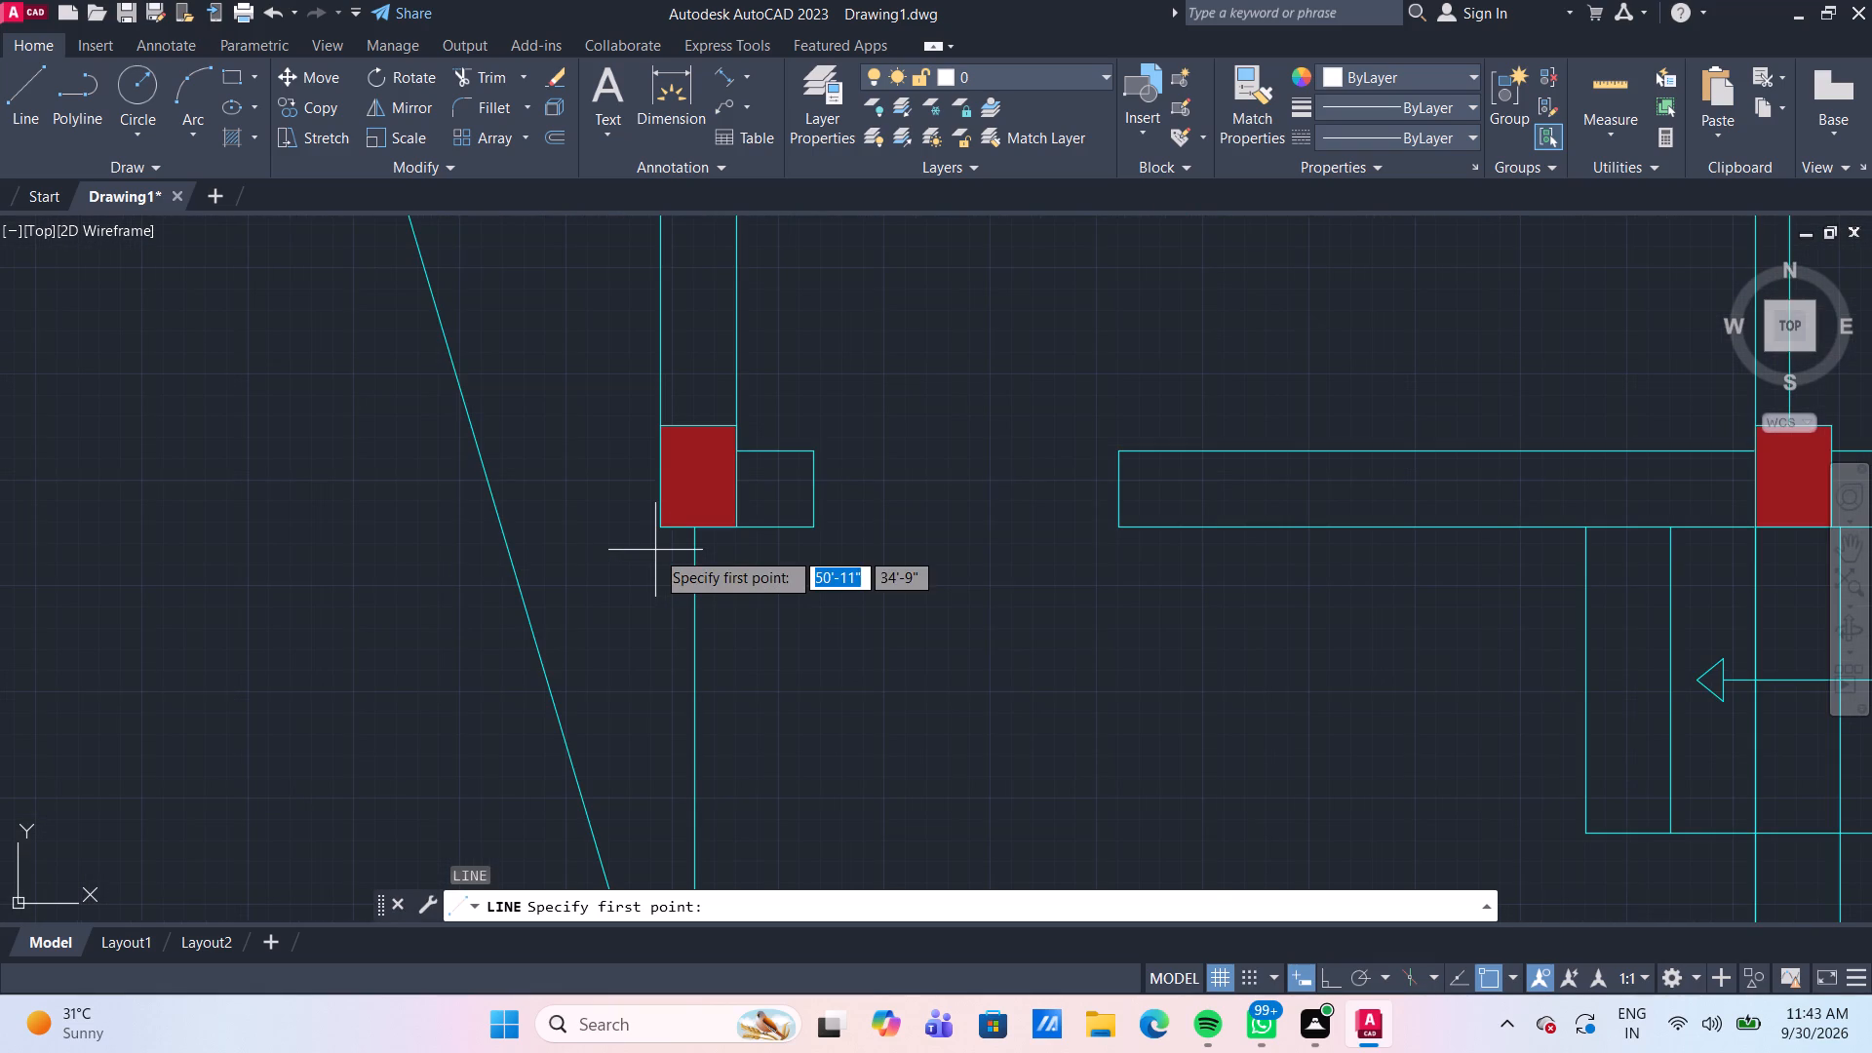
left_click(664, 526)
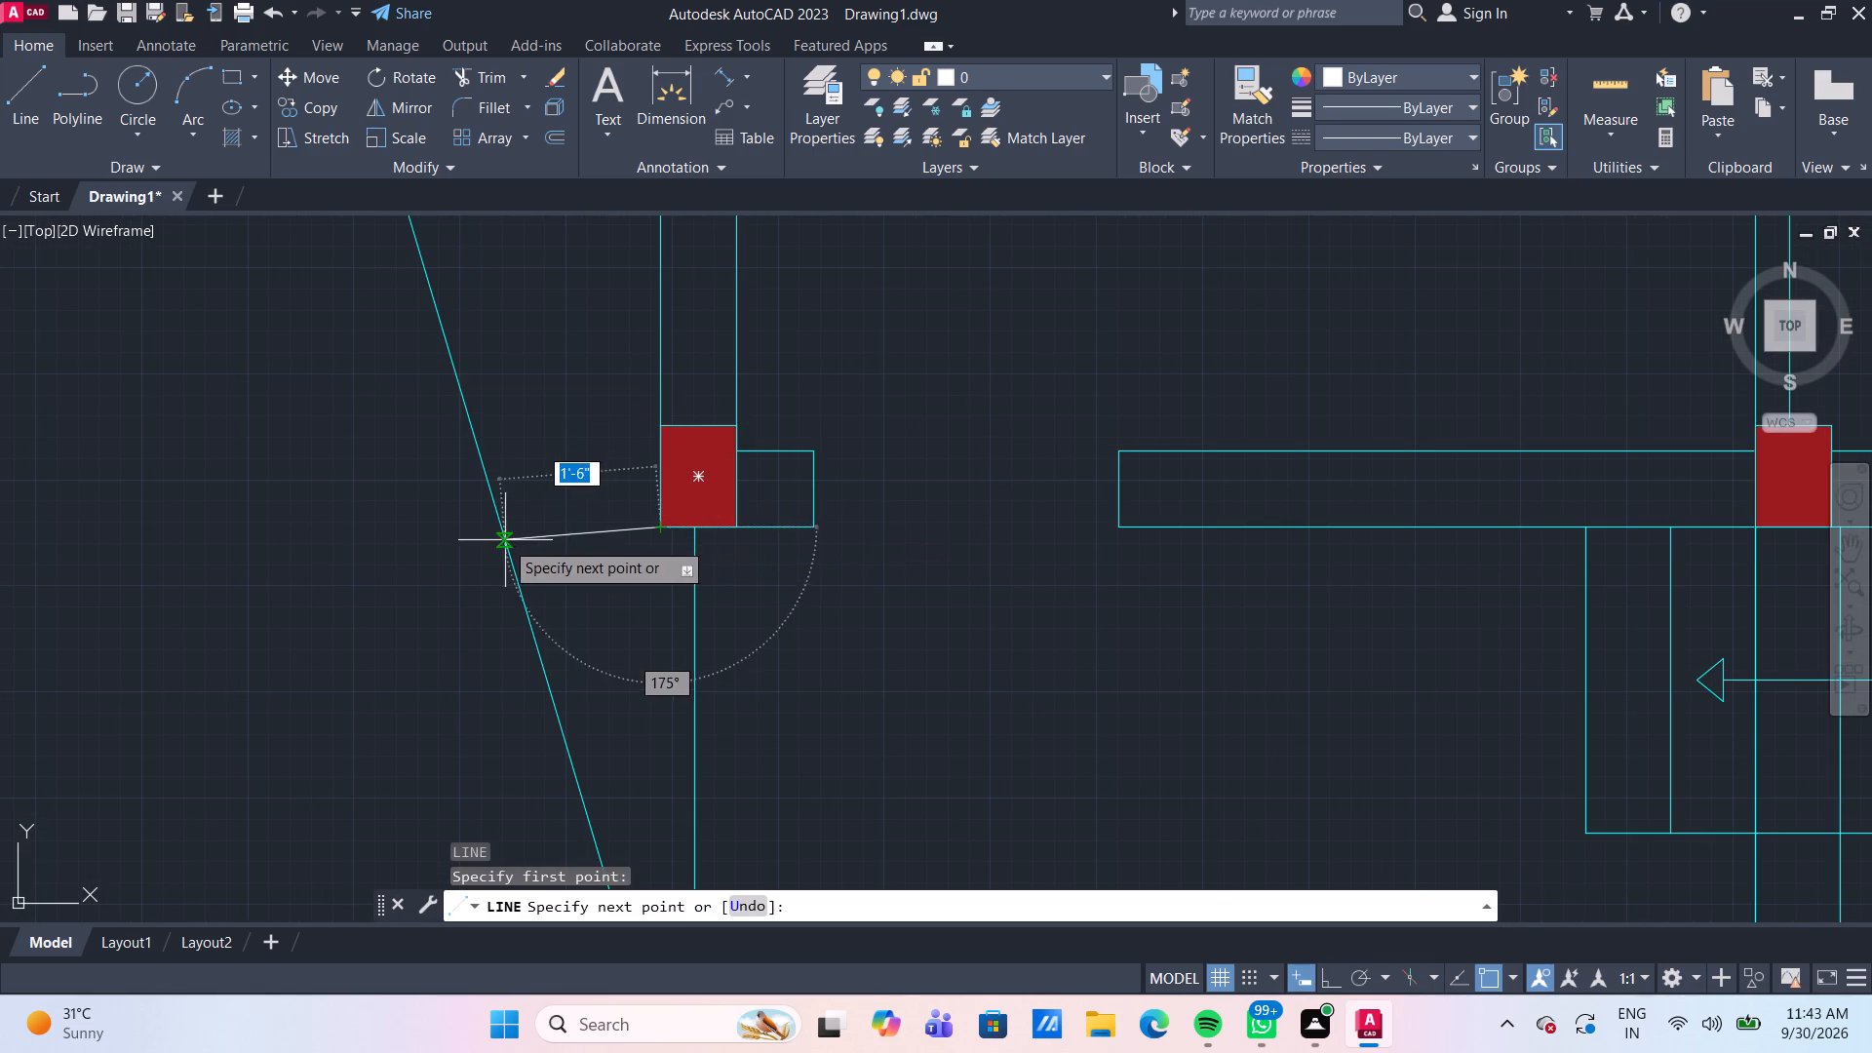
left_click(496, 525)
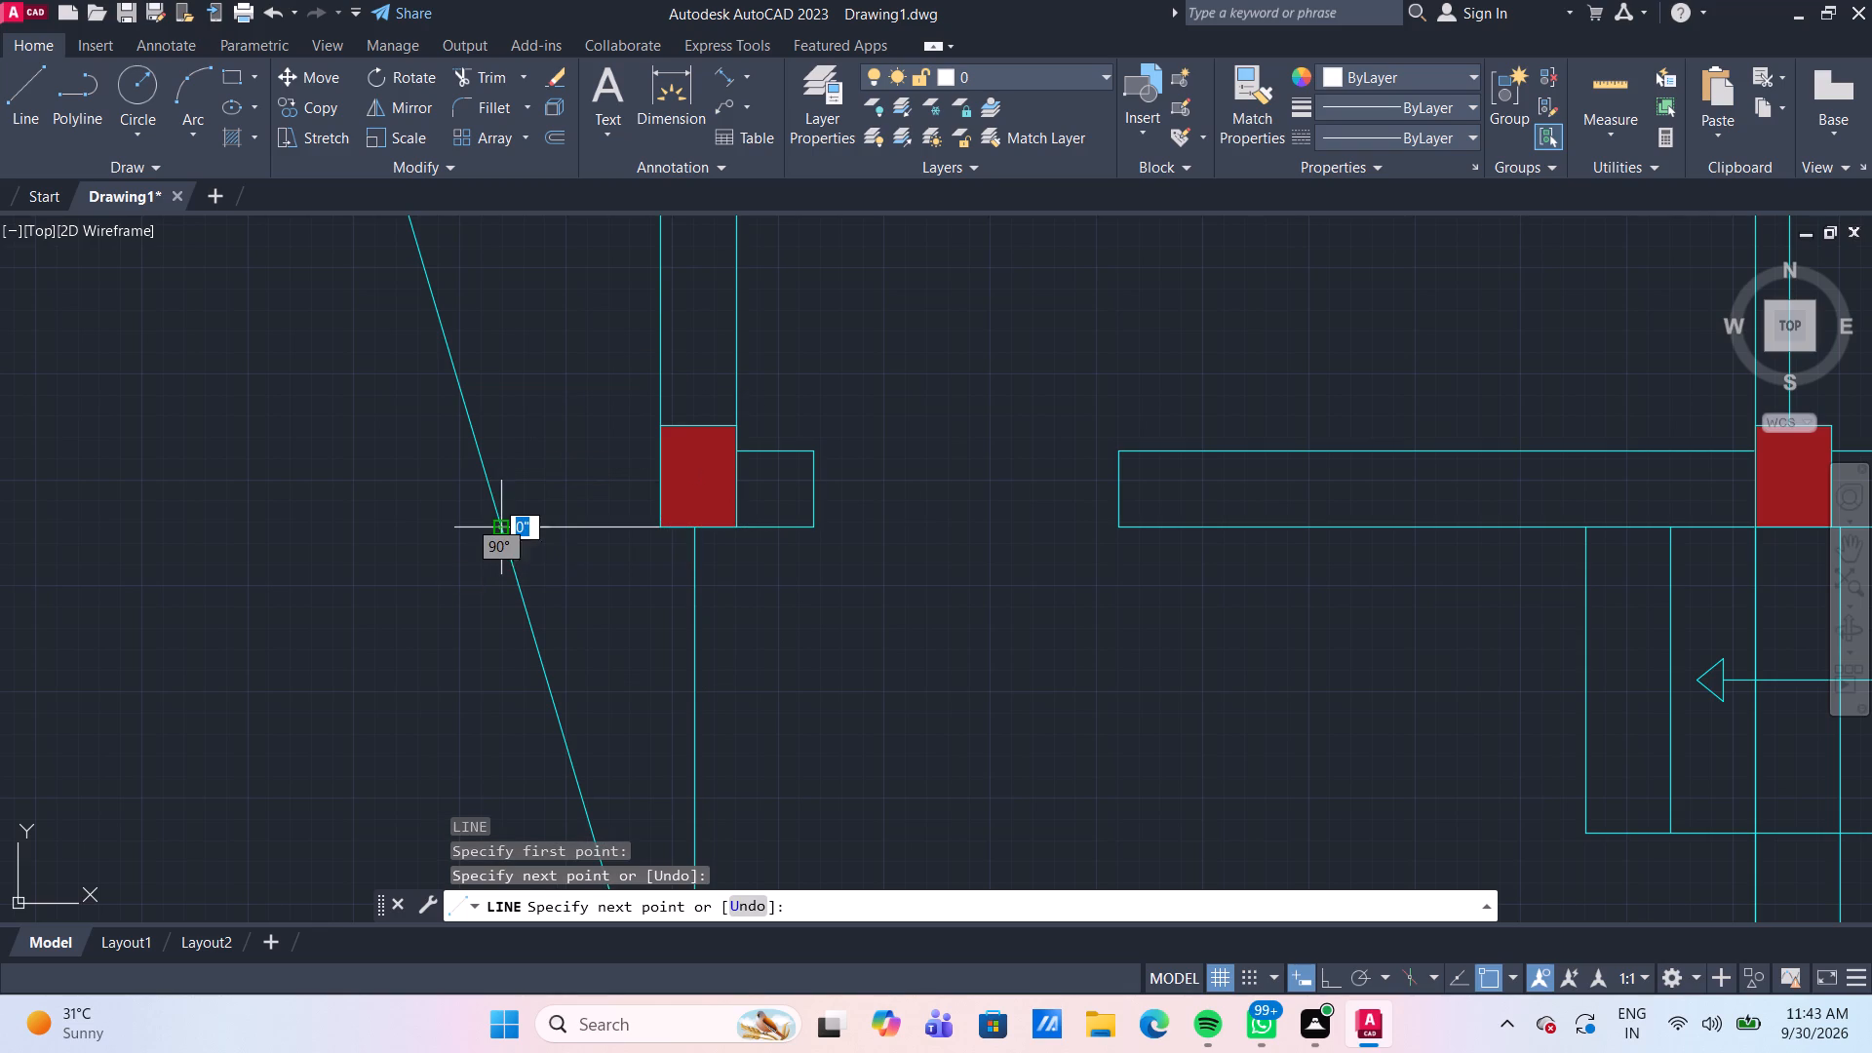
key("Escape")
Set the colour of the two new lines, at the left partition's top and beside its bottom junction rectangle, to Cyan.
left_click(580, 529)
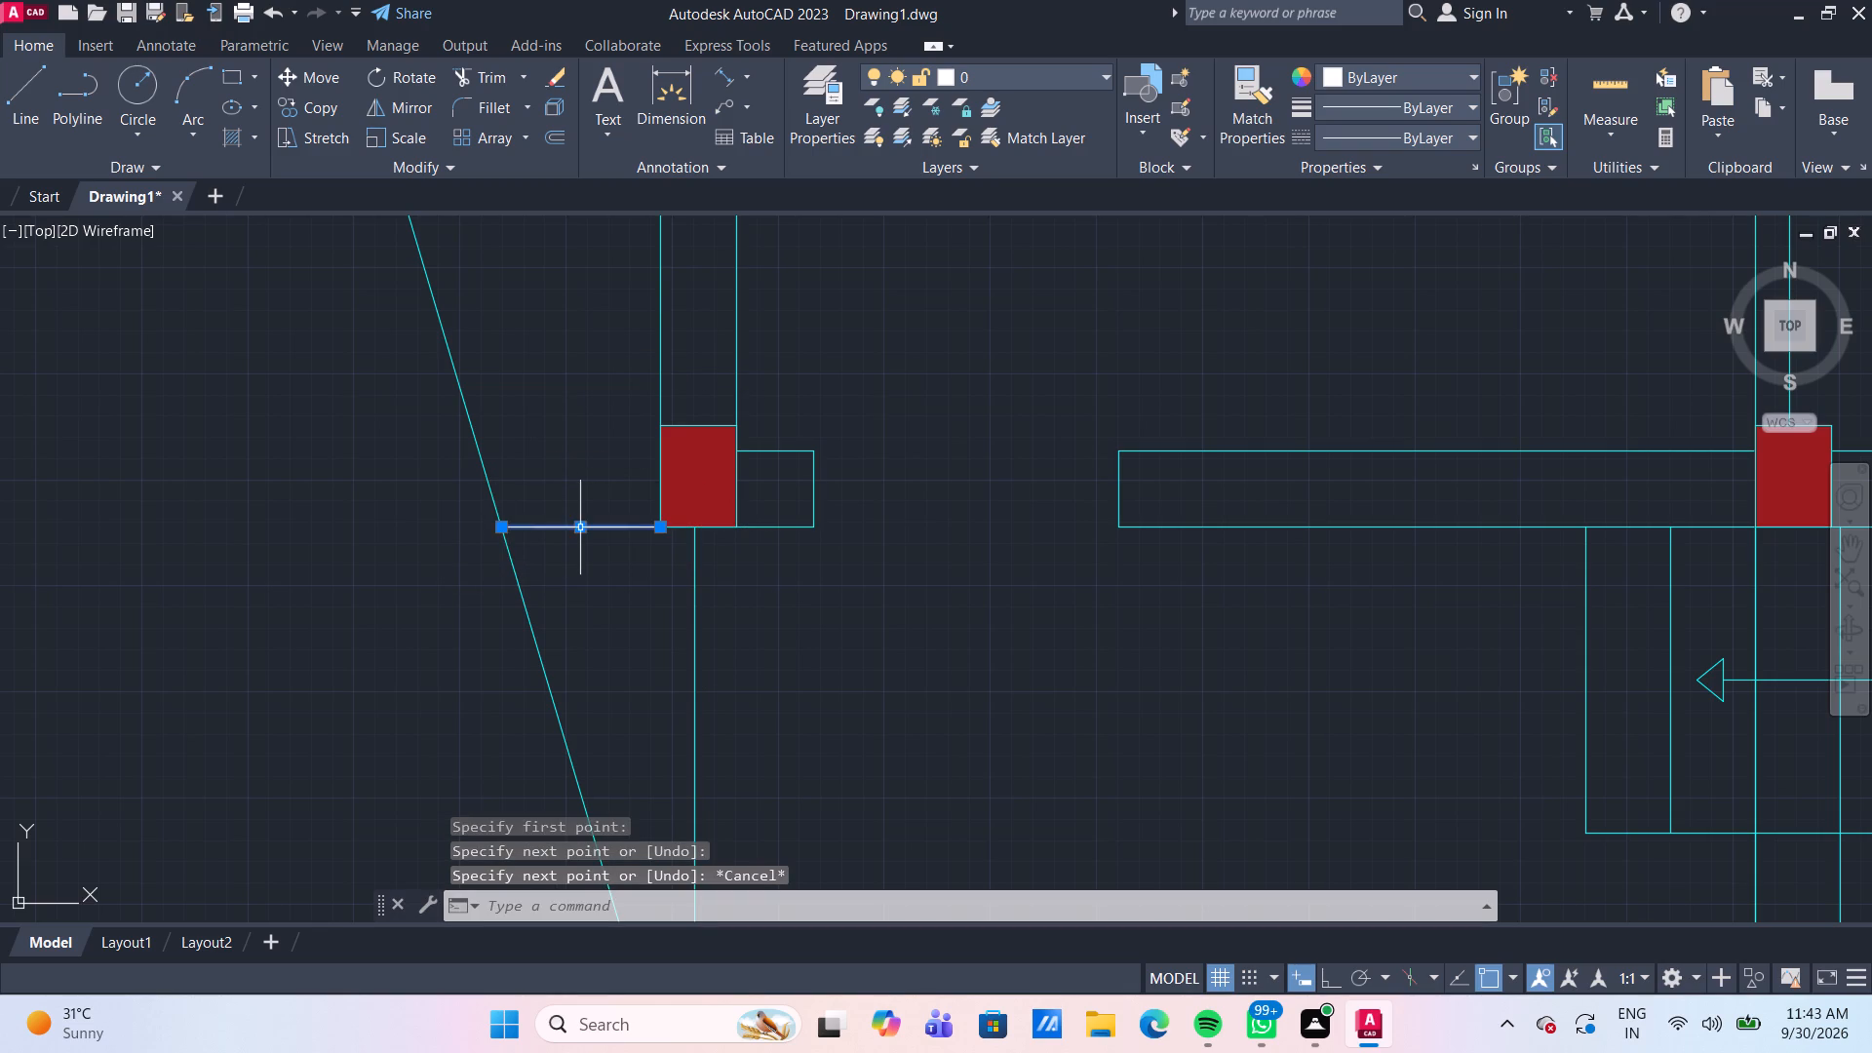
scroll(546, 361, "down", 2)
middle_click_drag(690, 323, 658, 549)
scroll(614, 351, "down", 2)
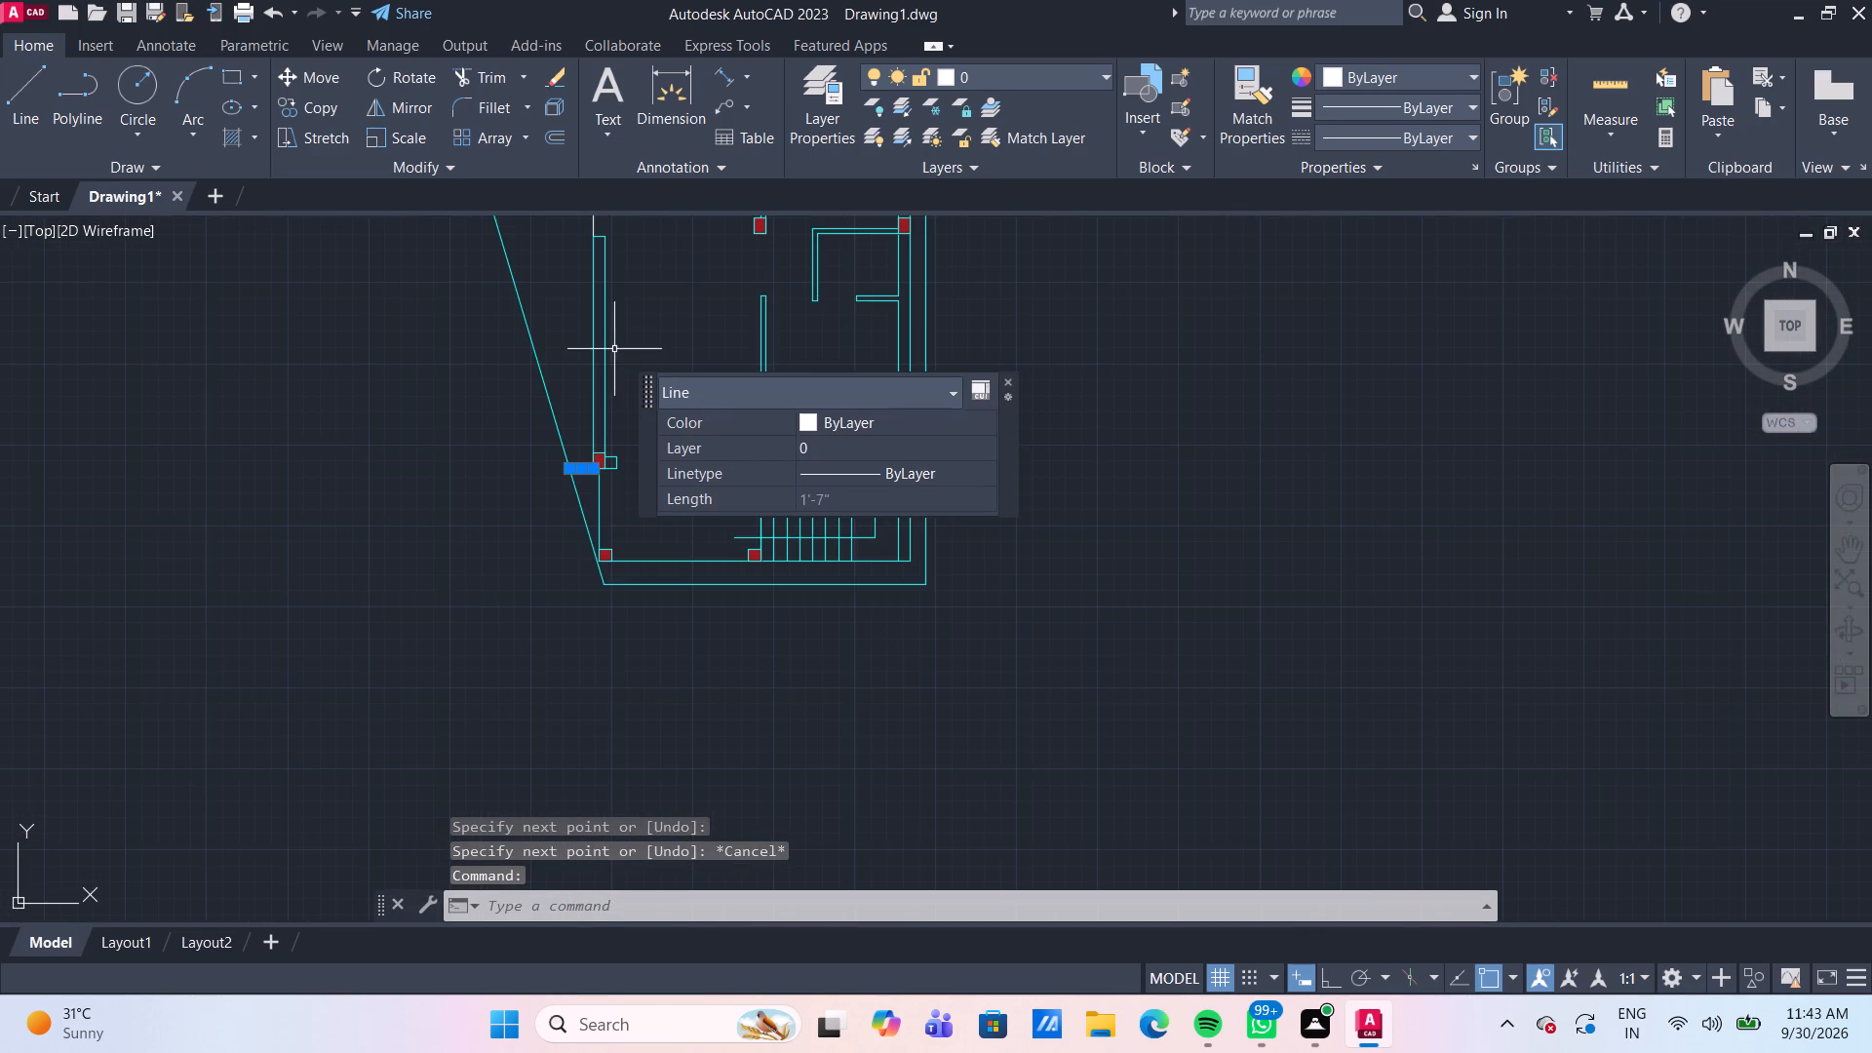
middle_click_drag(662, 270, 646, 414)
scroll(575, 378, "up", 2)
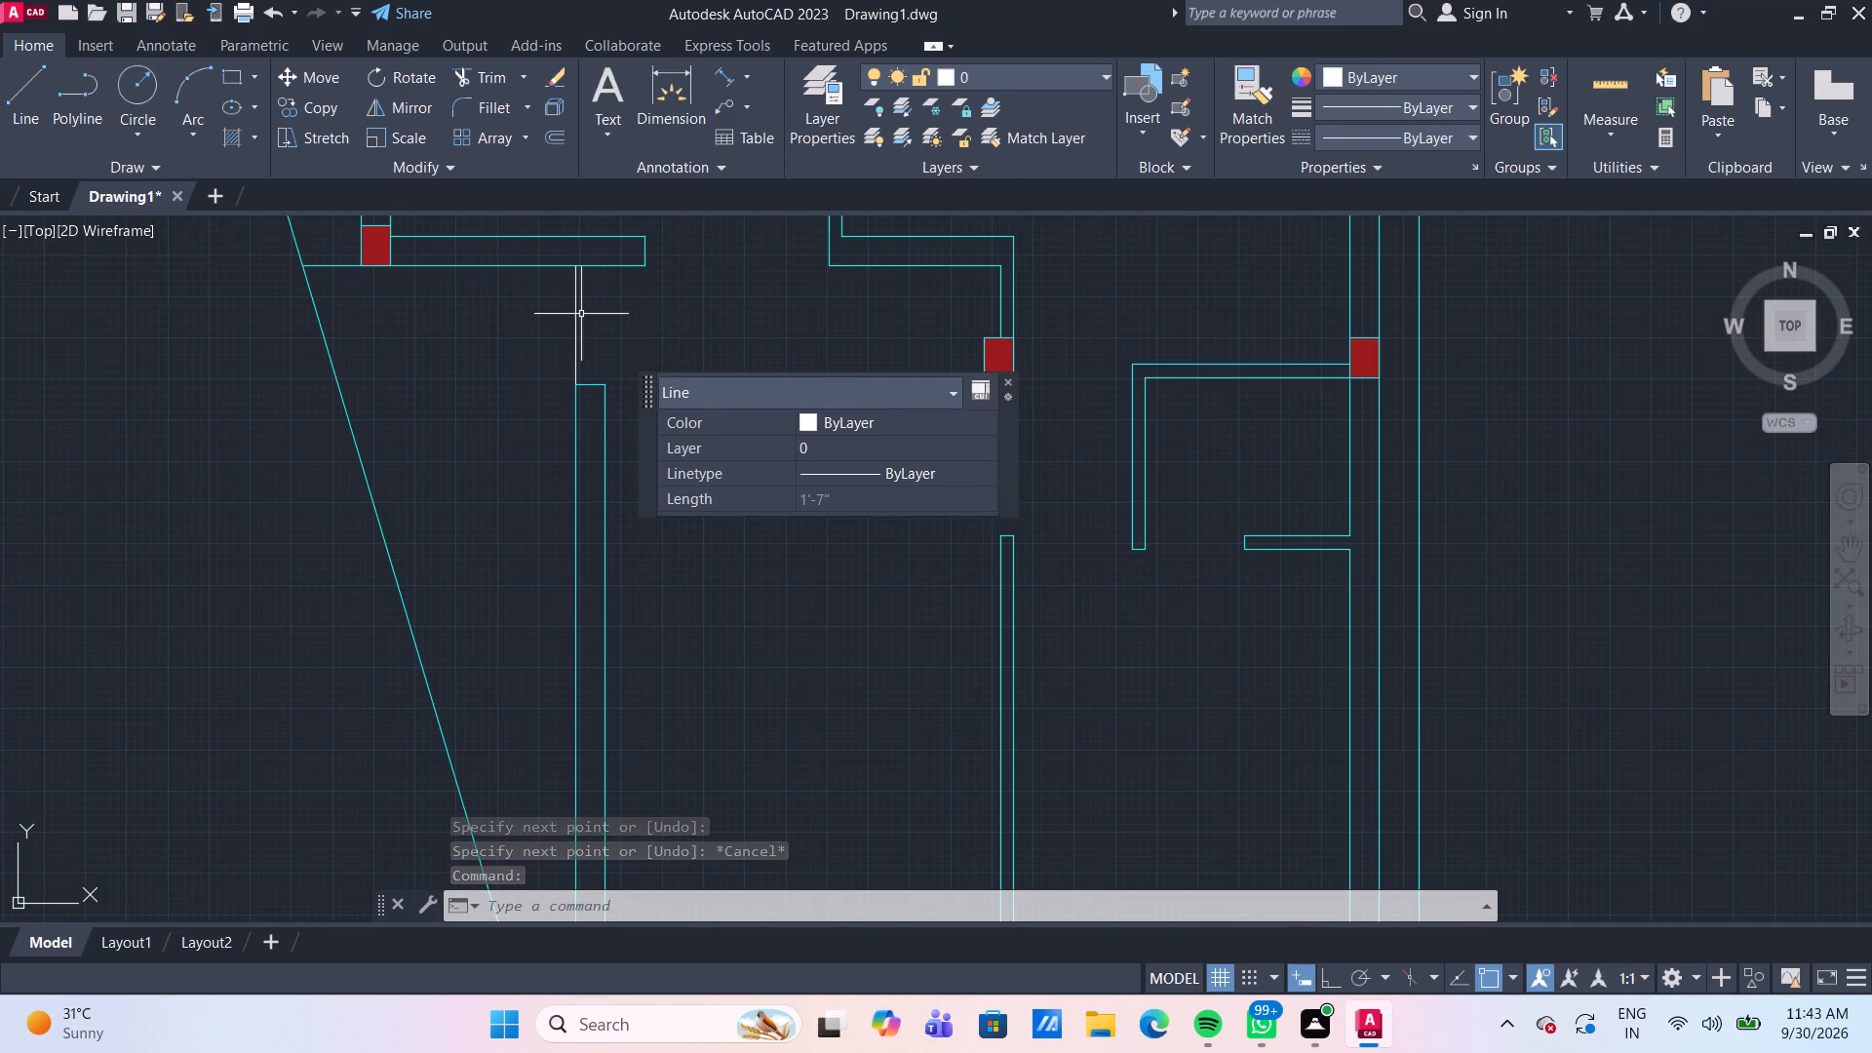
left_click(576, 313)
left_click(917, 190)
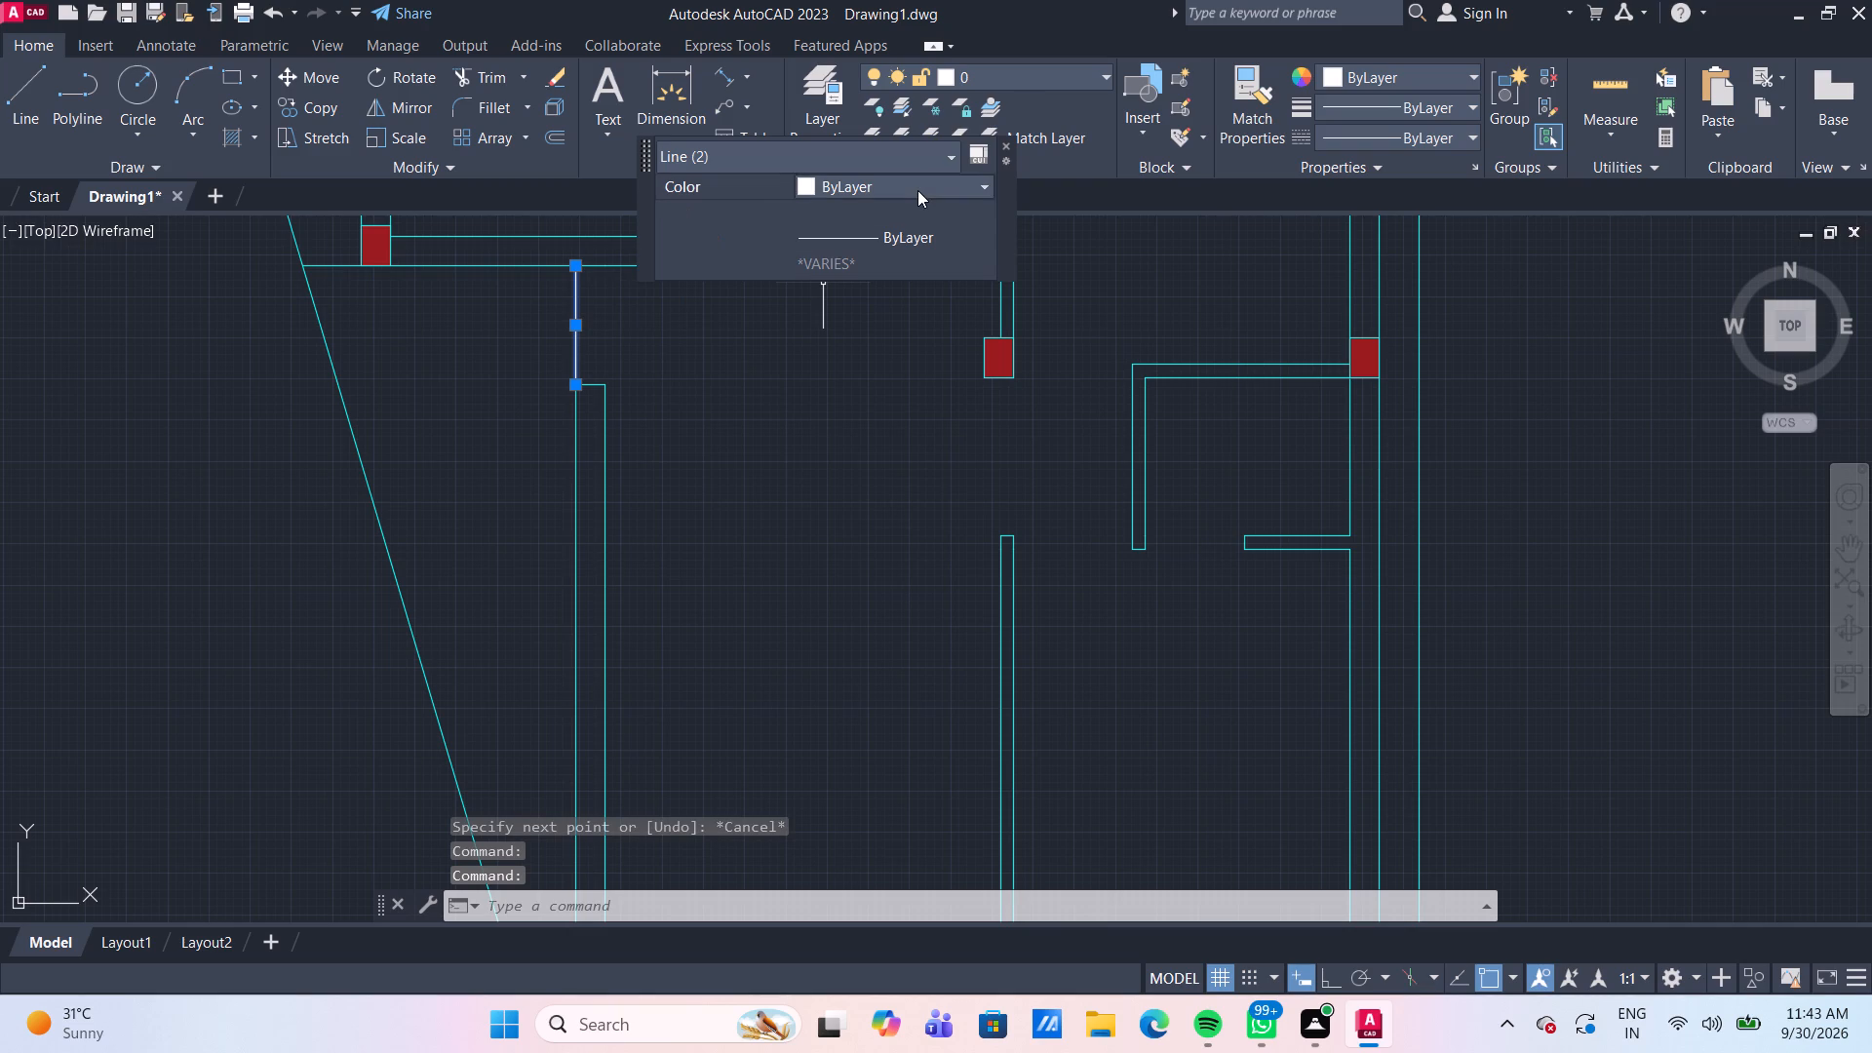
left_click(917, 190)
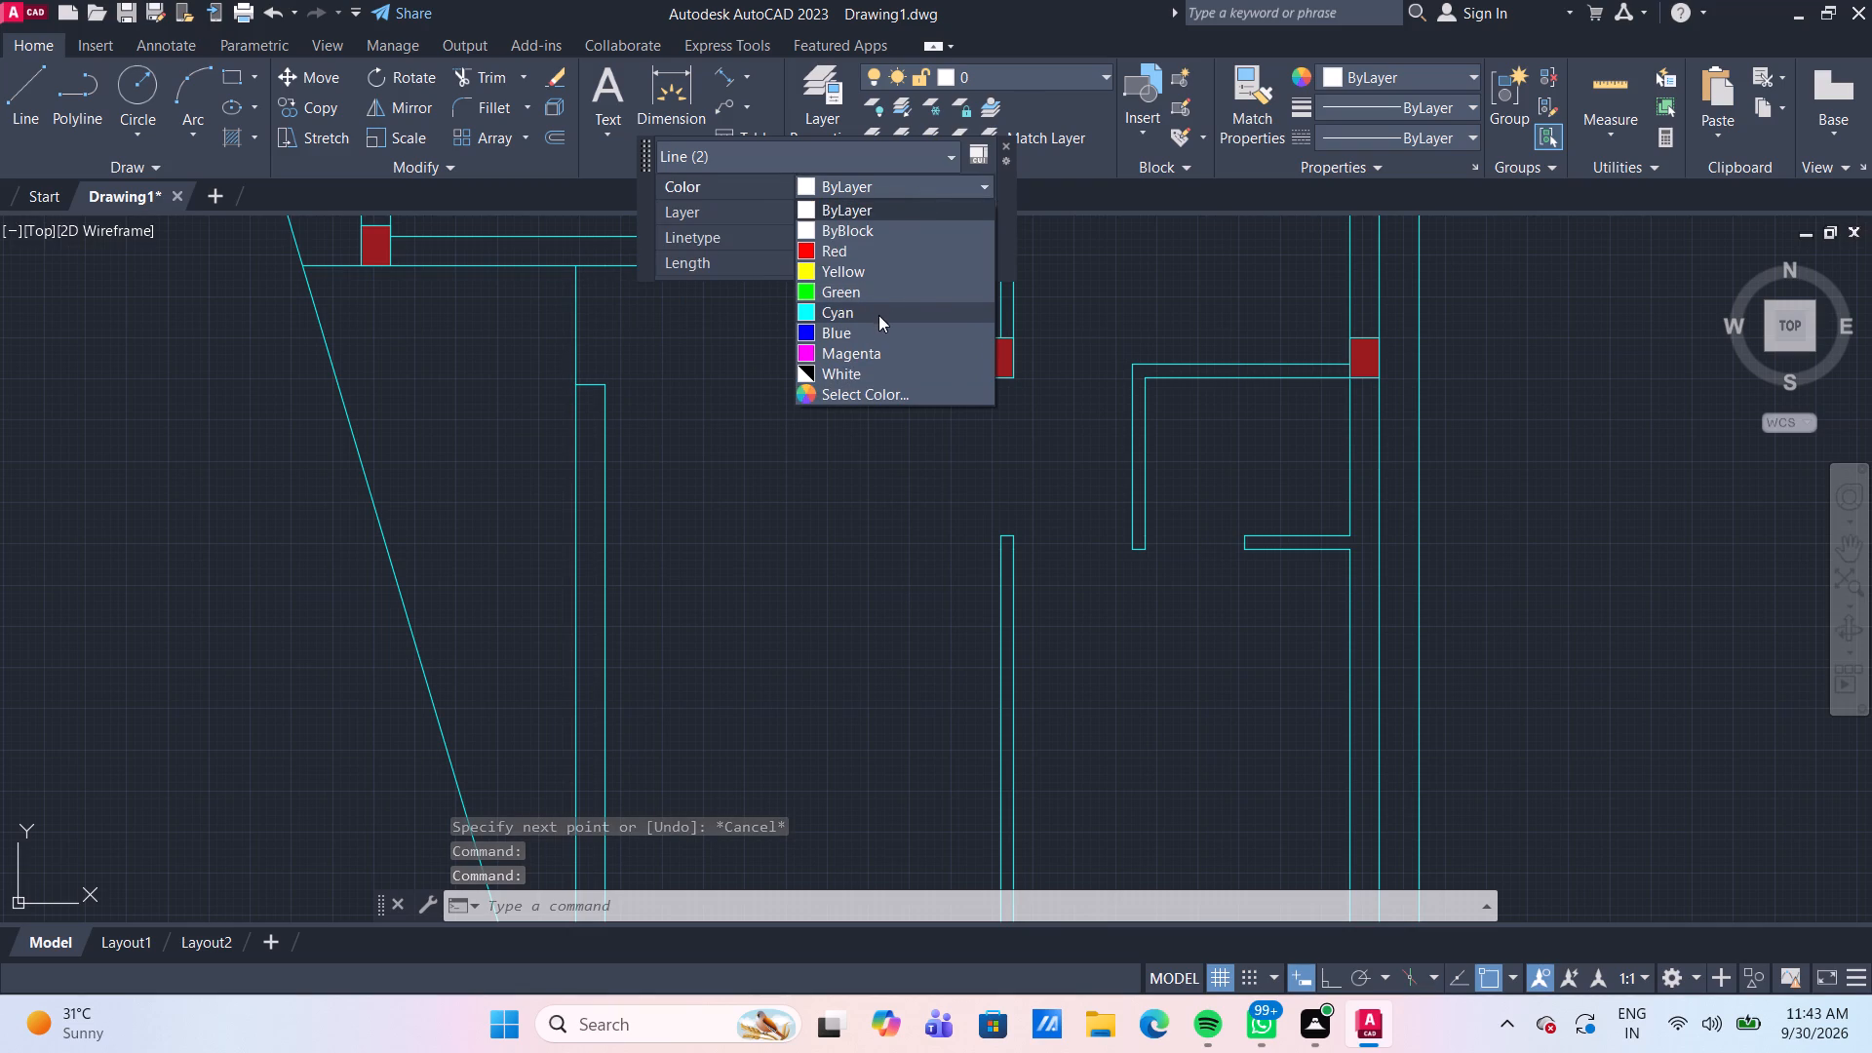
left_click(878, 315)
key("Escape")
Select the outlines of all eleven red-hatched junction rectangles across the plan and change their colour to index colour 18.
scroll(843, 483, "down", 1)
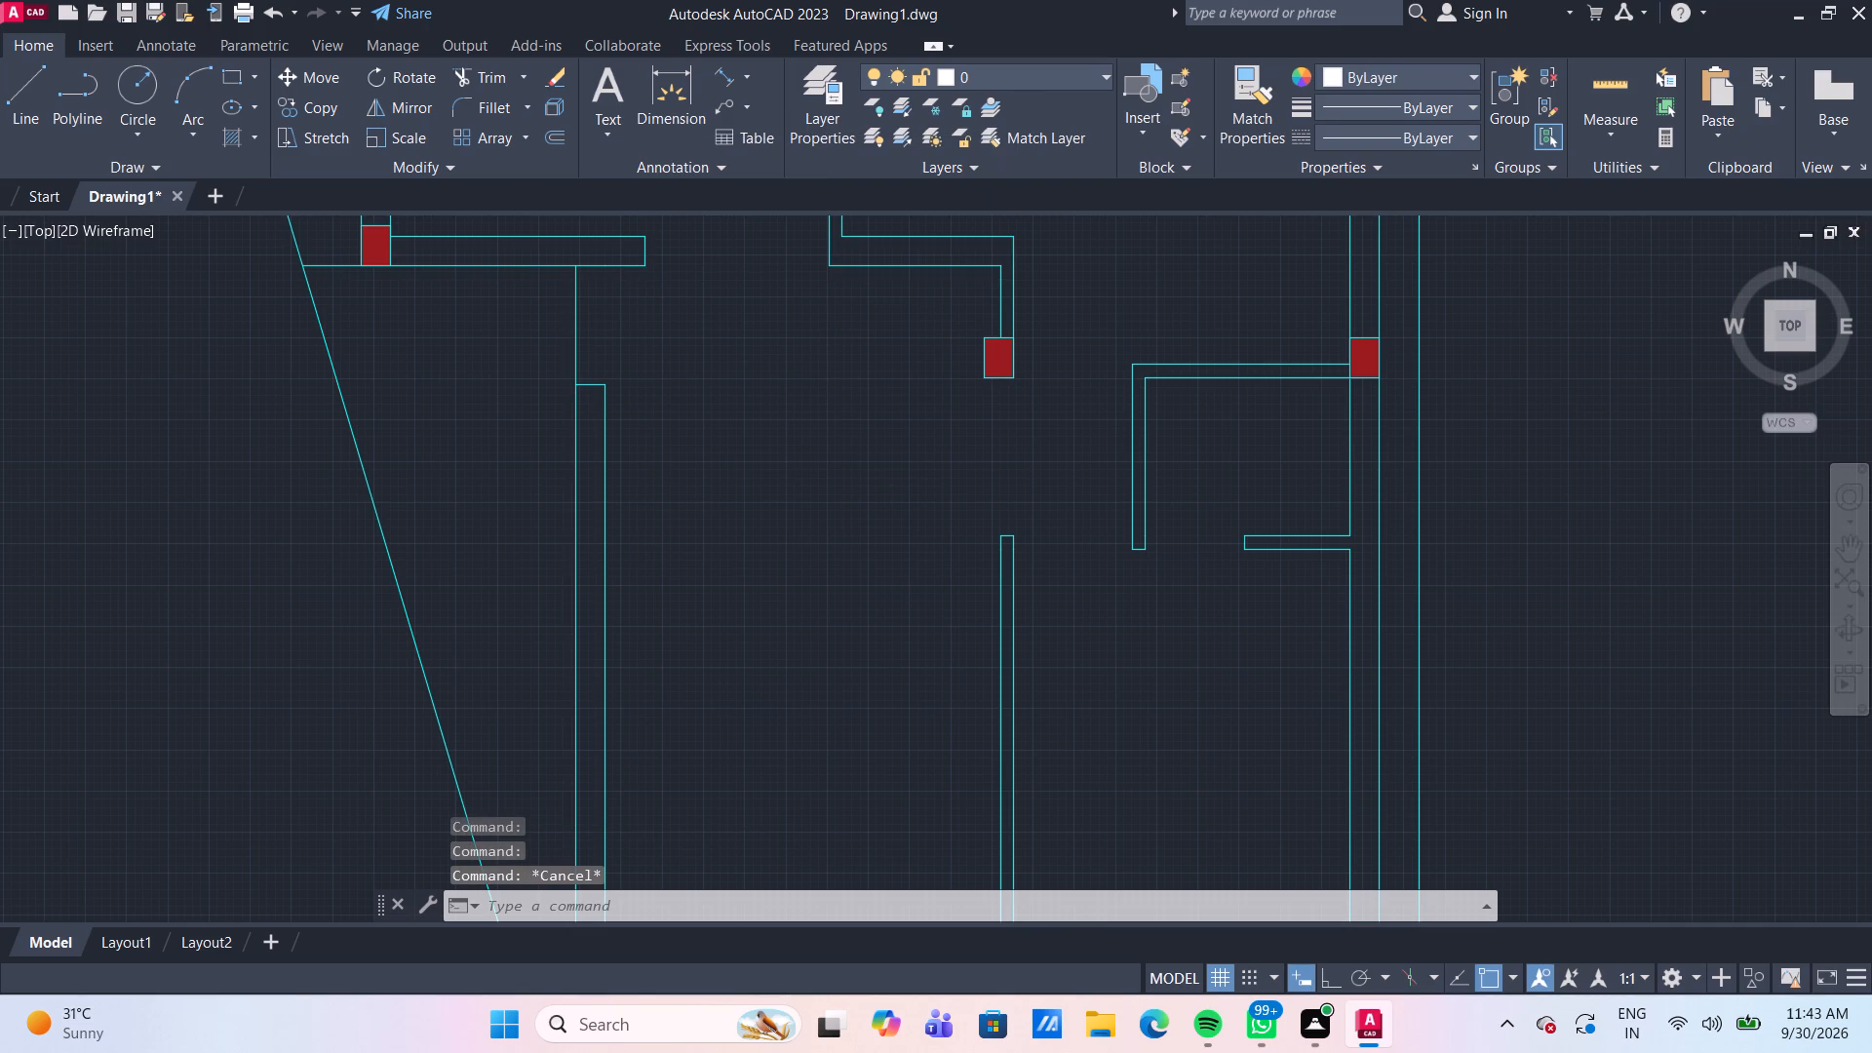
middle_click_drag(843, 483, 882, 464)
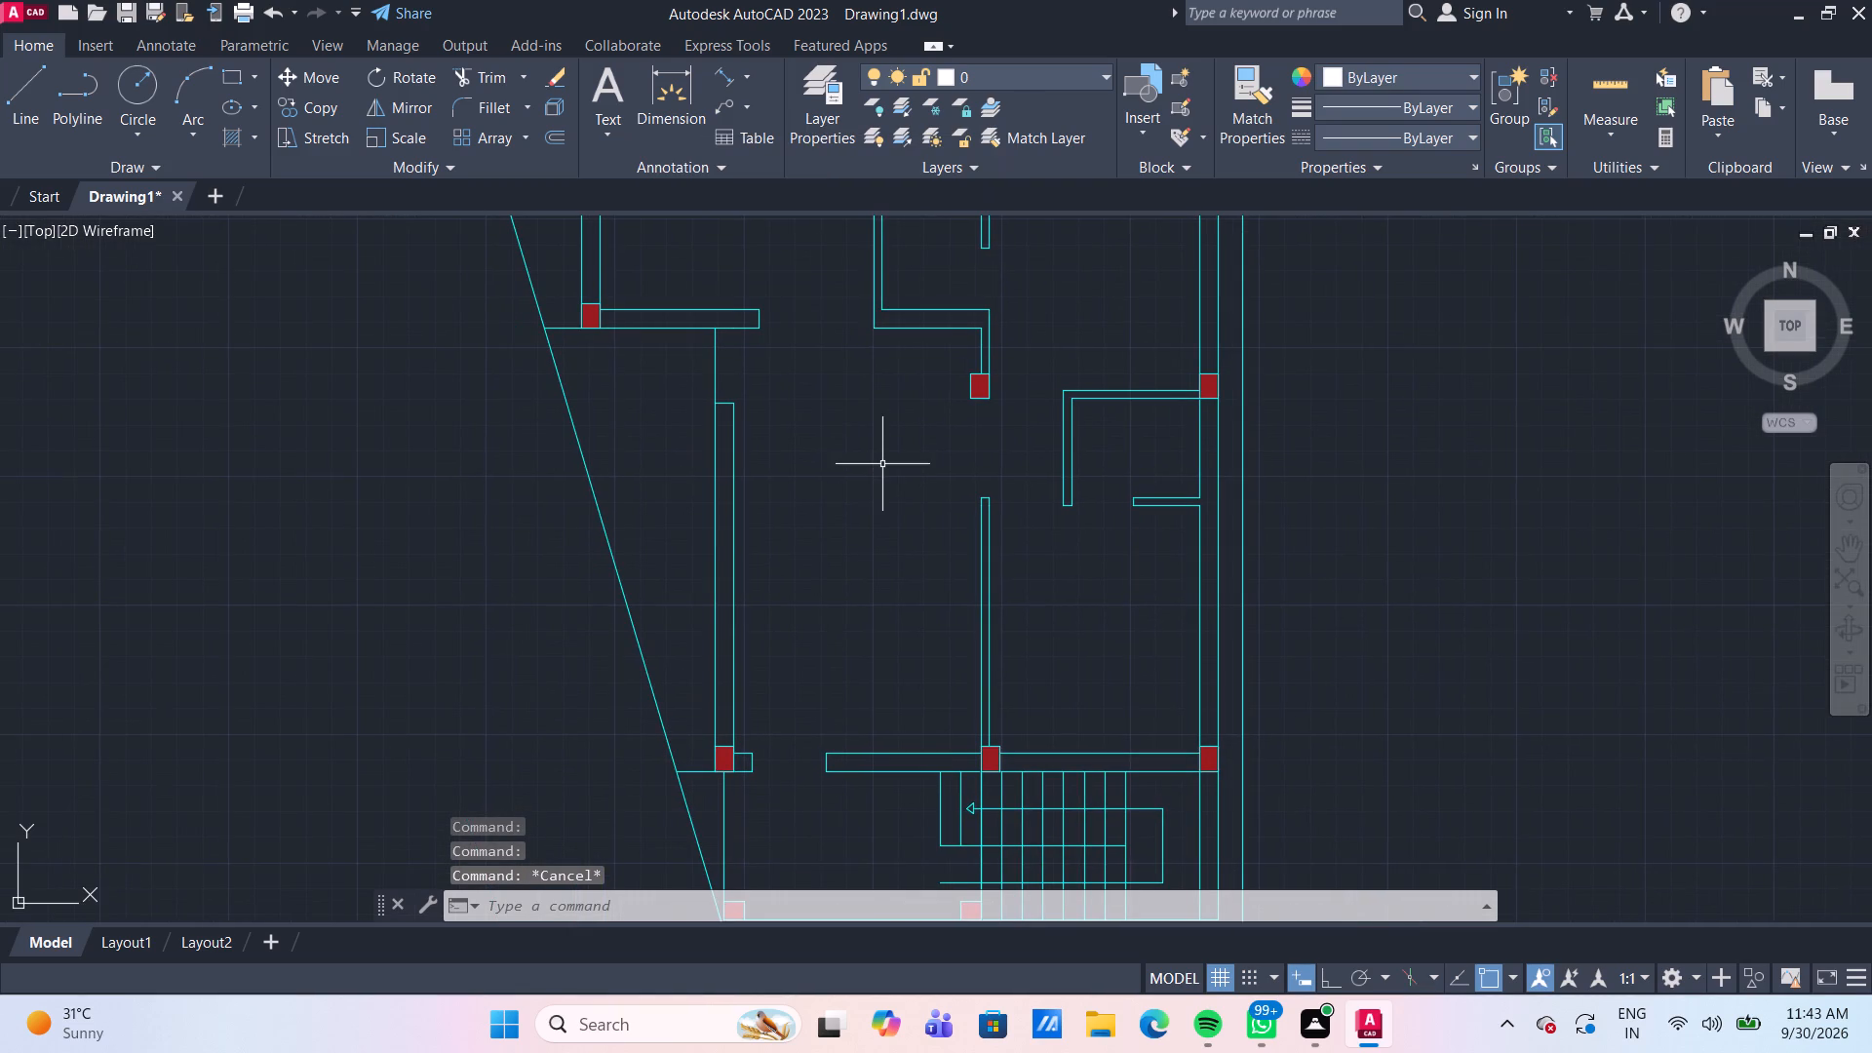
scroll(894, 501, "down", 1)
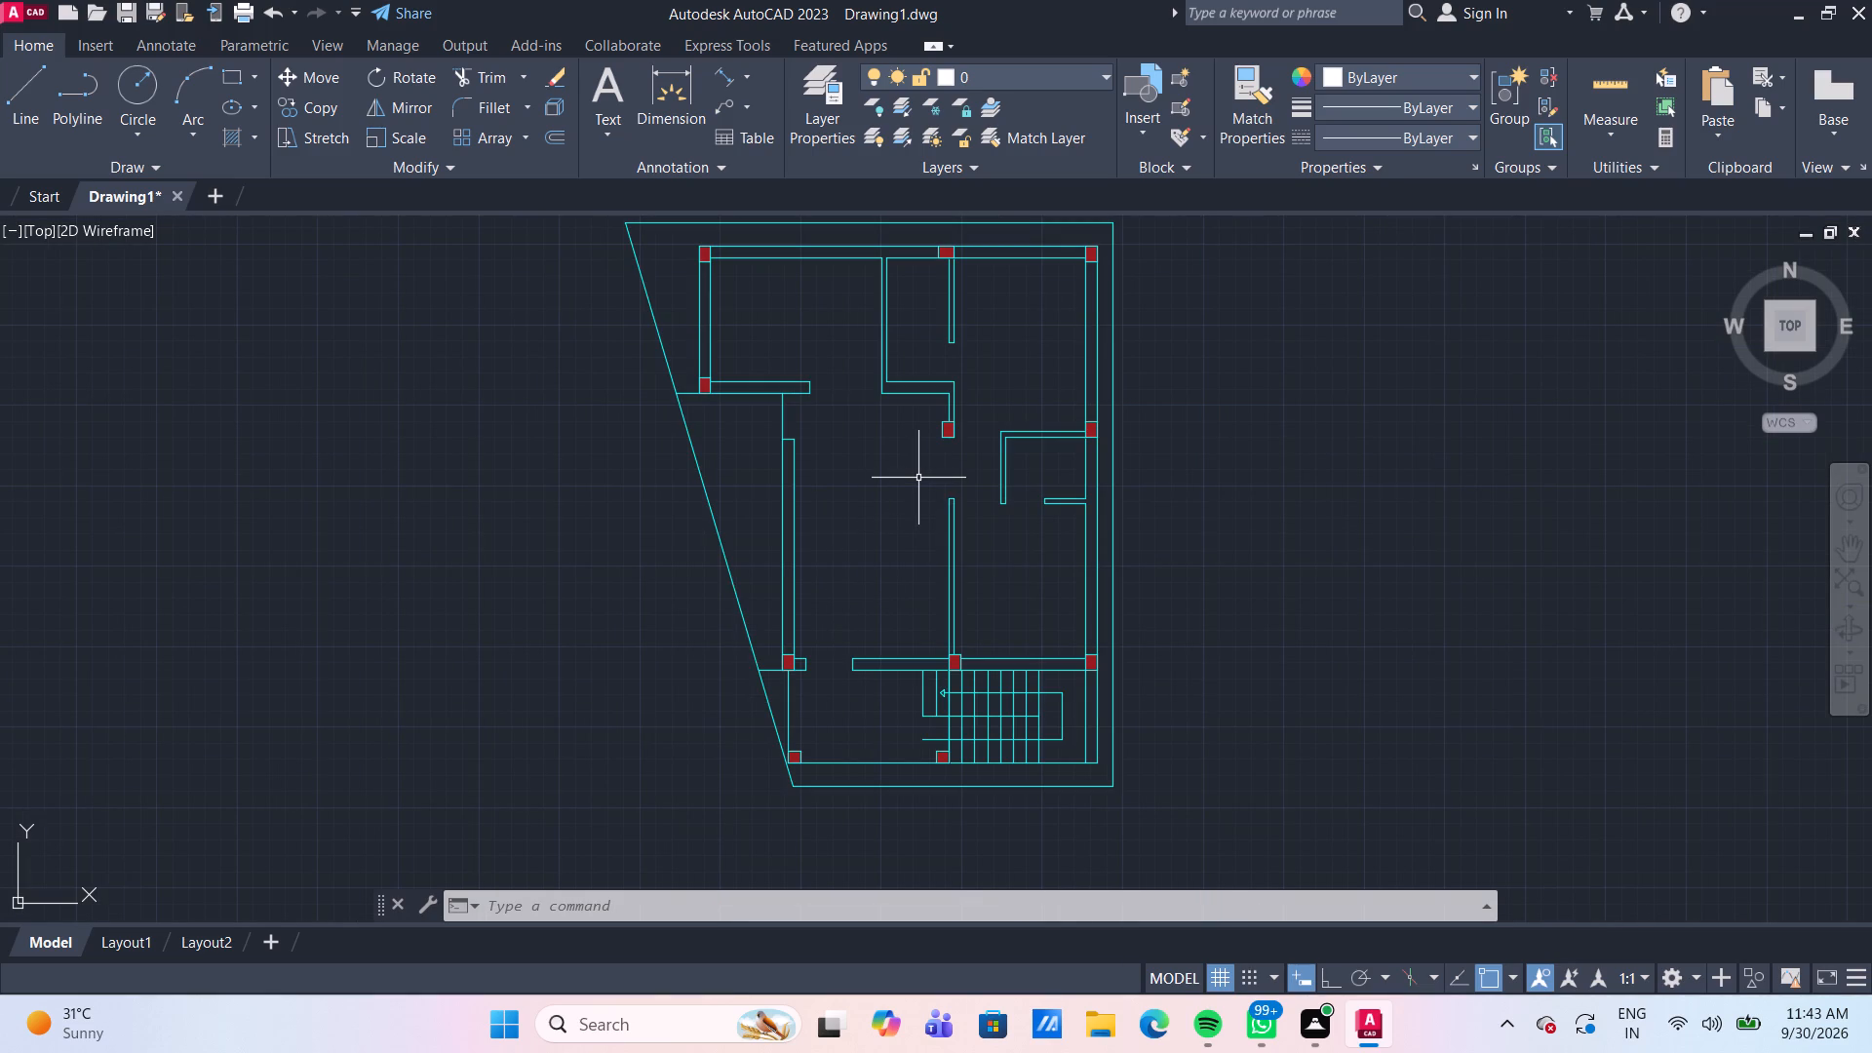
scroll(980, 430, "up", 2)
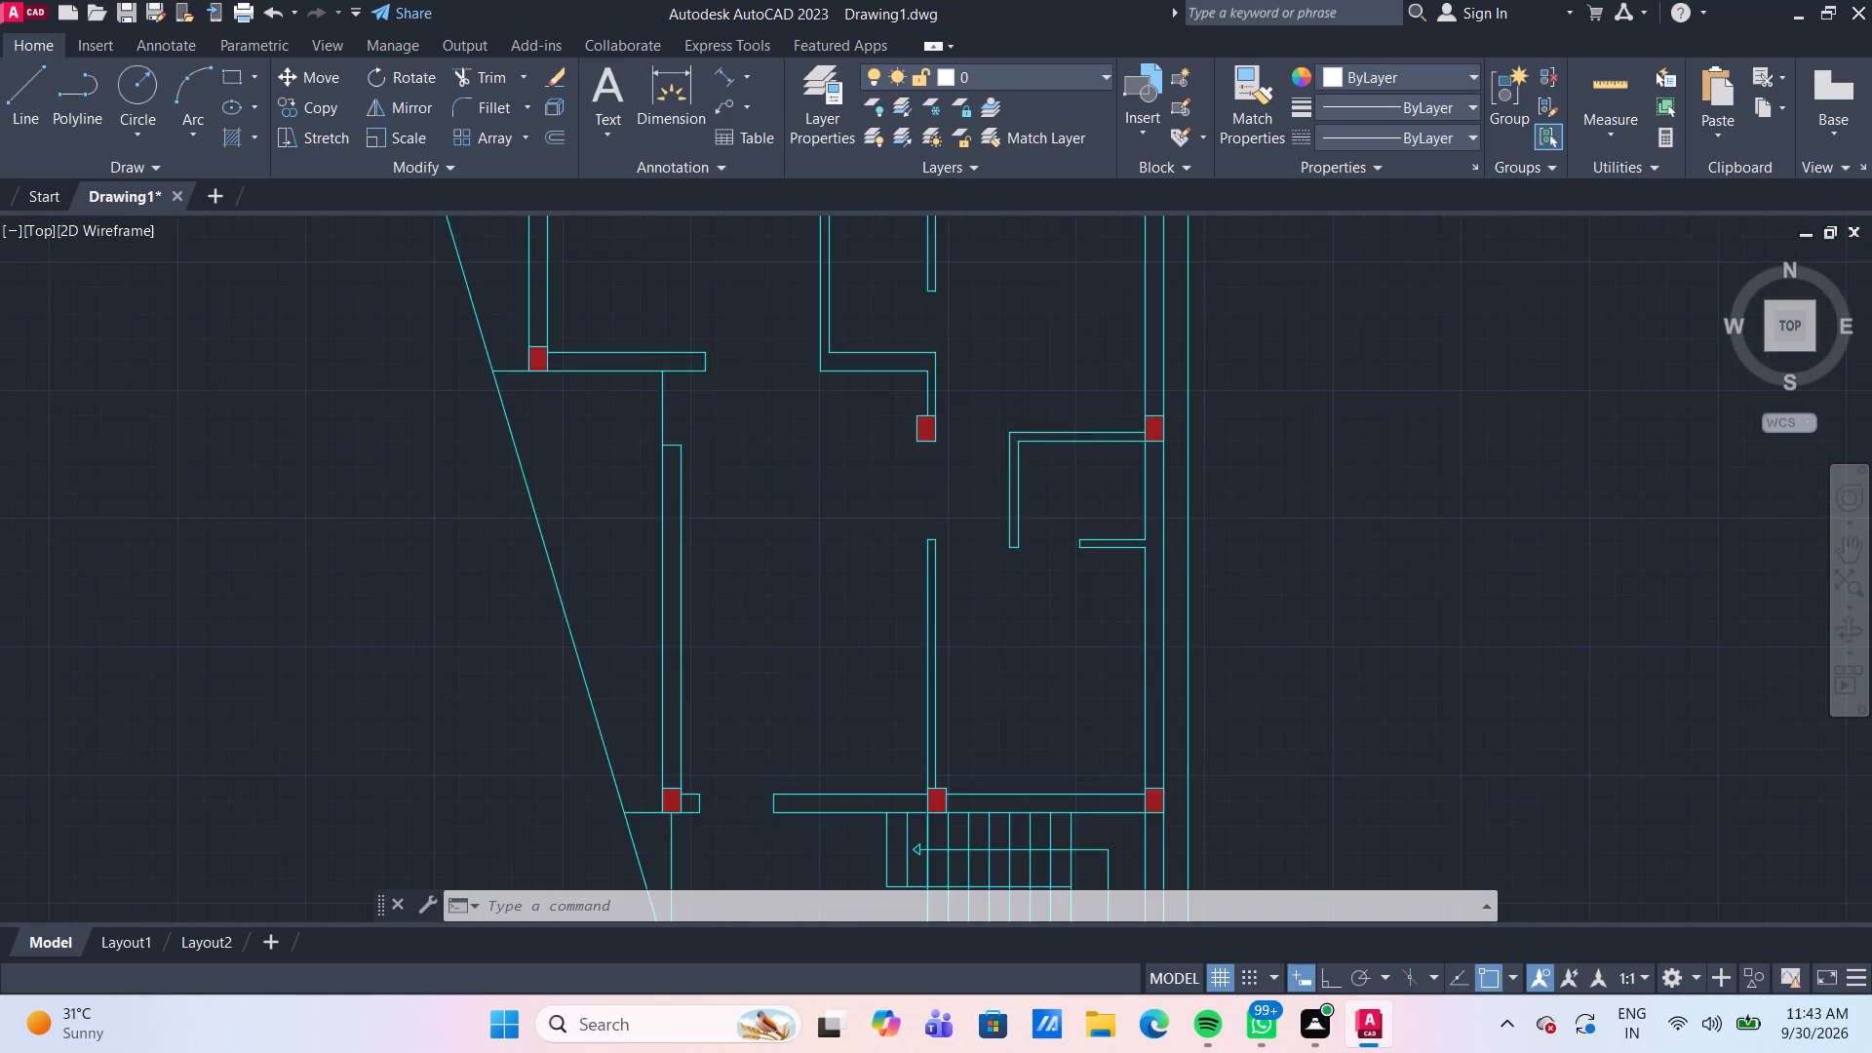
left_click(891, 446)
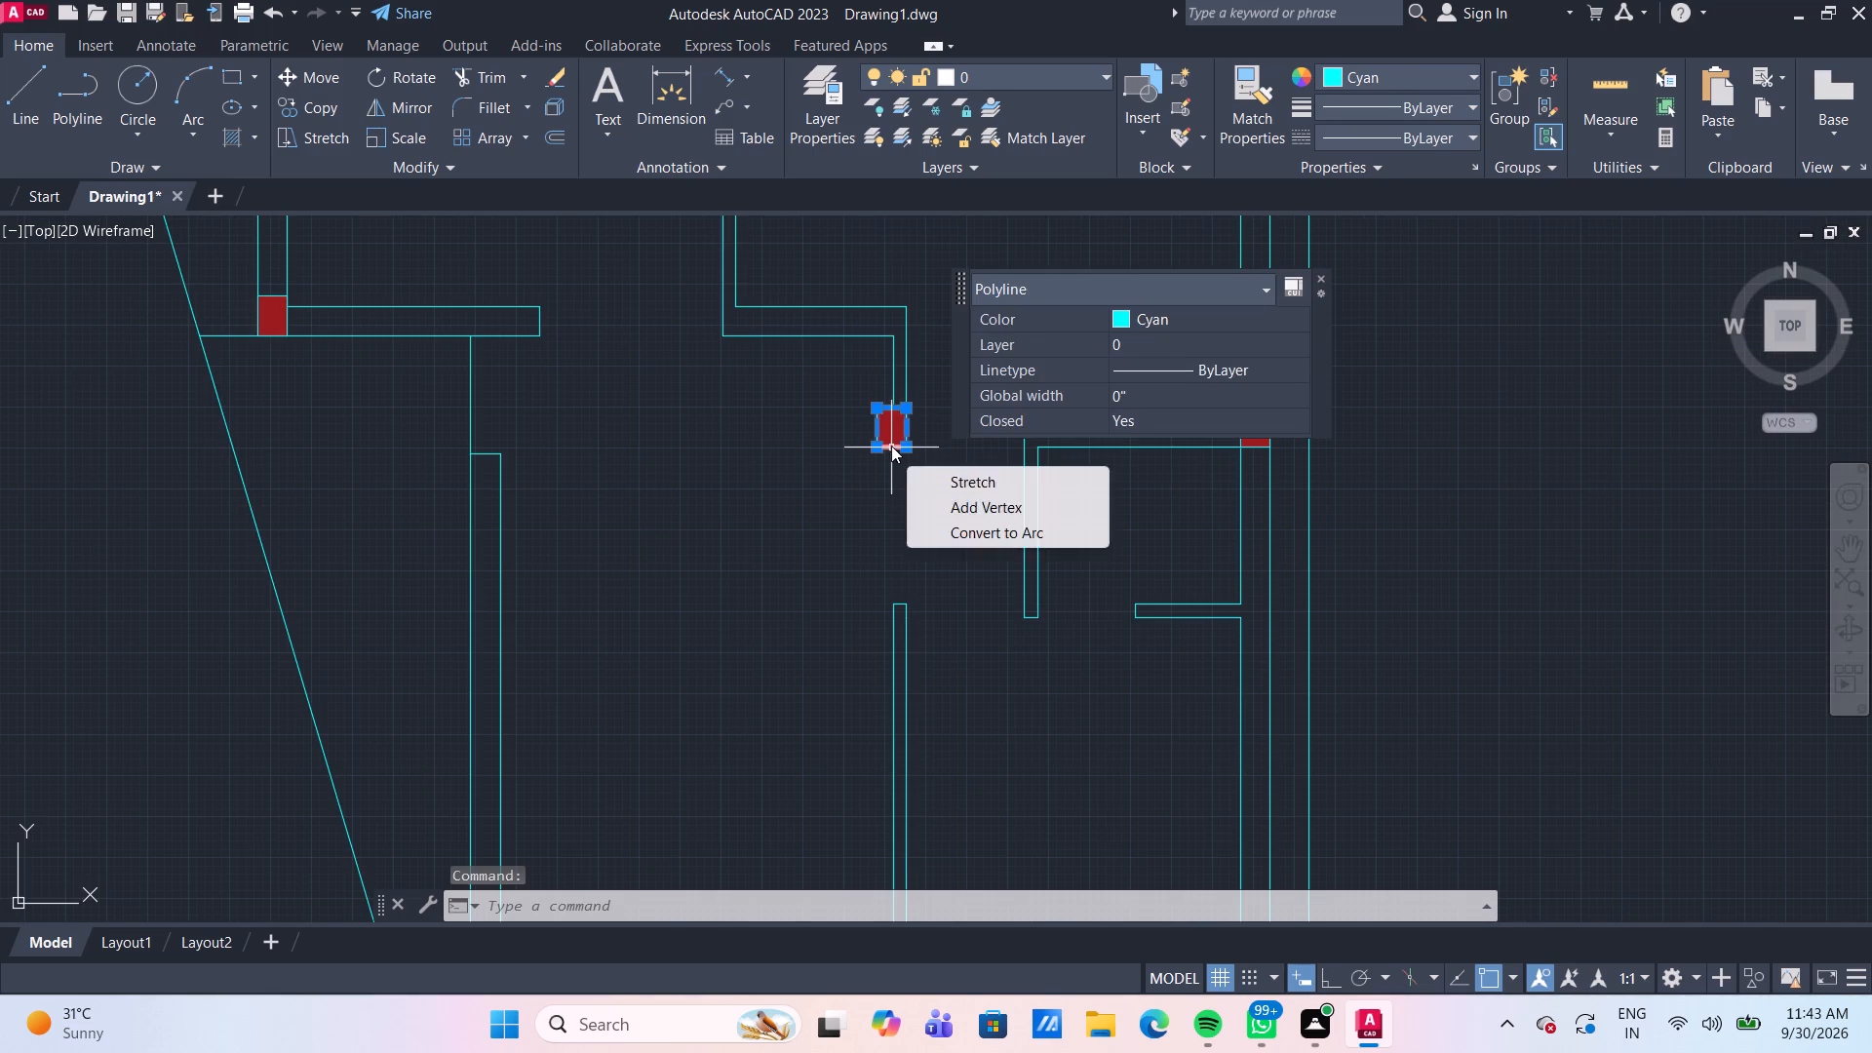
scroll(848, 520, "down", 2)
scroll(764, 753, "up", 1)
middle_click_drag(666, 793, 674, 742)
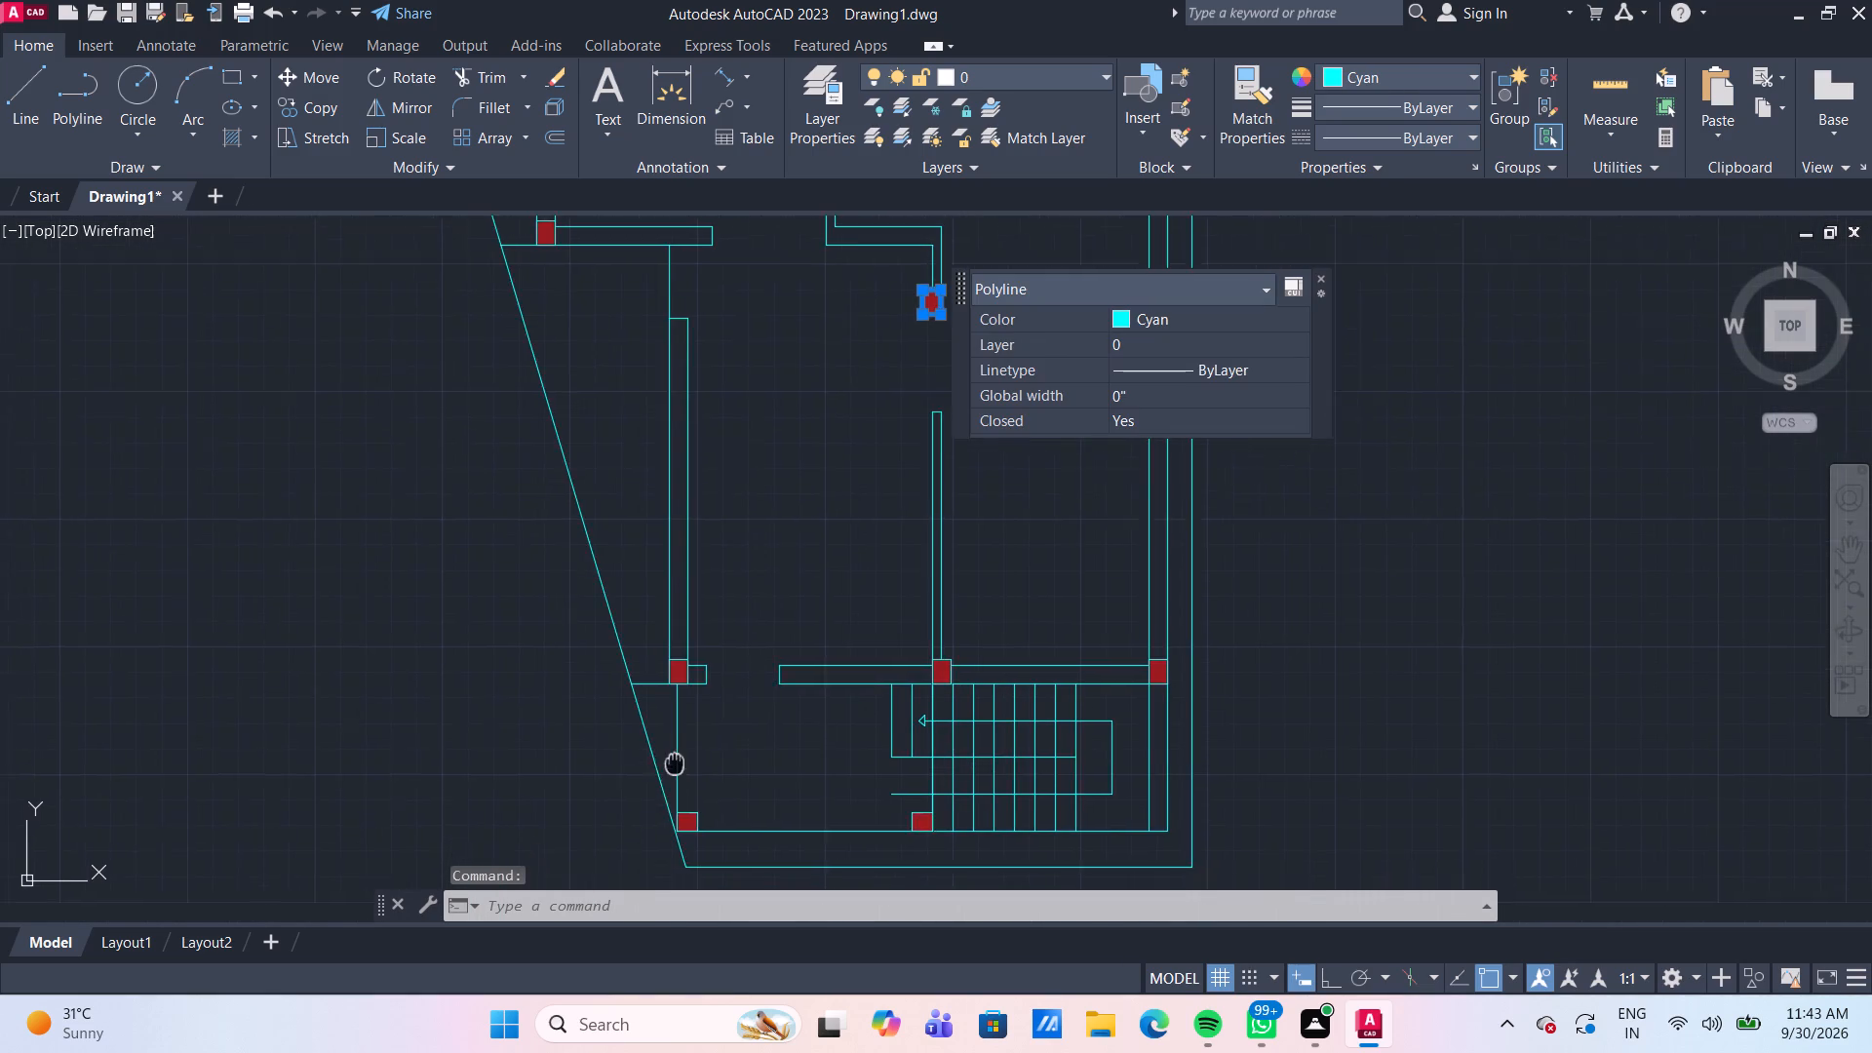
middle_click_drag(674, 742, 616, 618)
scroll(827, 701, "up", 1)
scroll(555, 635, "up", 3)
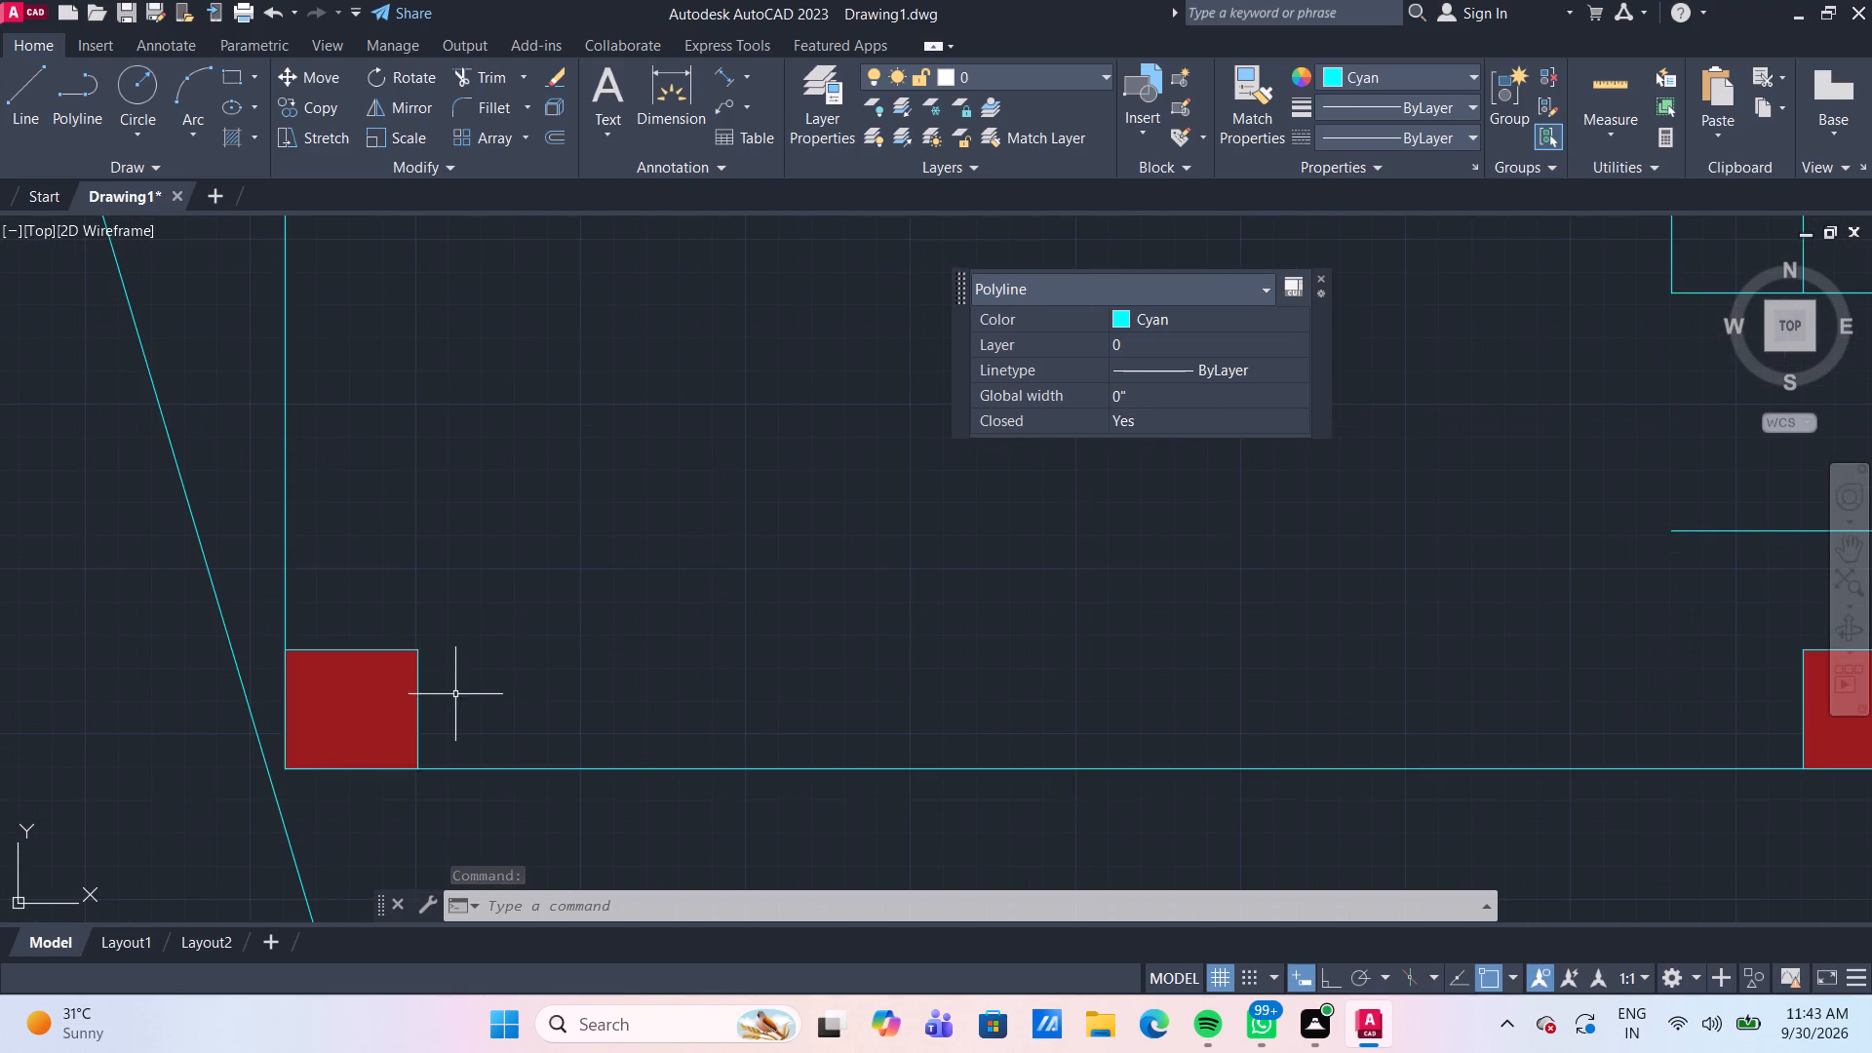
left_click(417, 672)
scroll(829, 696, "down", 1)
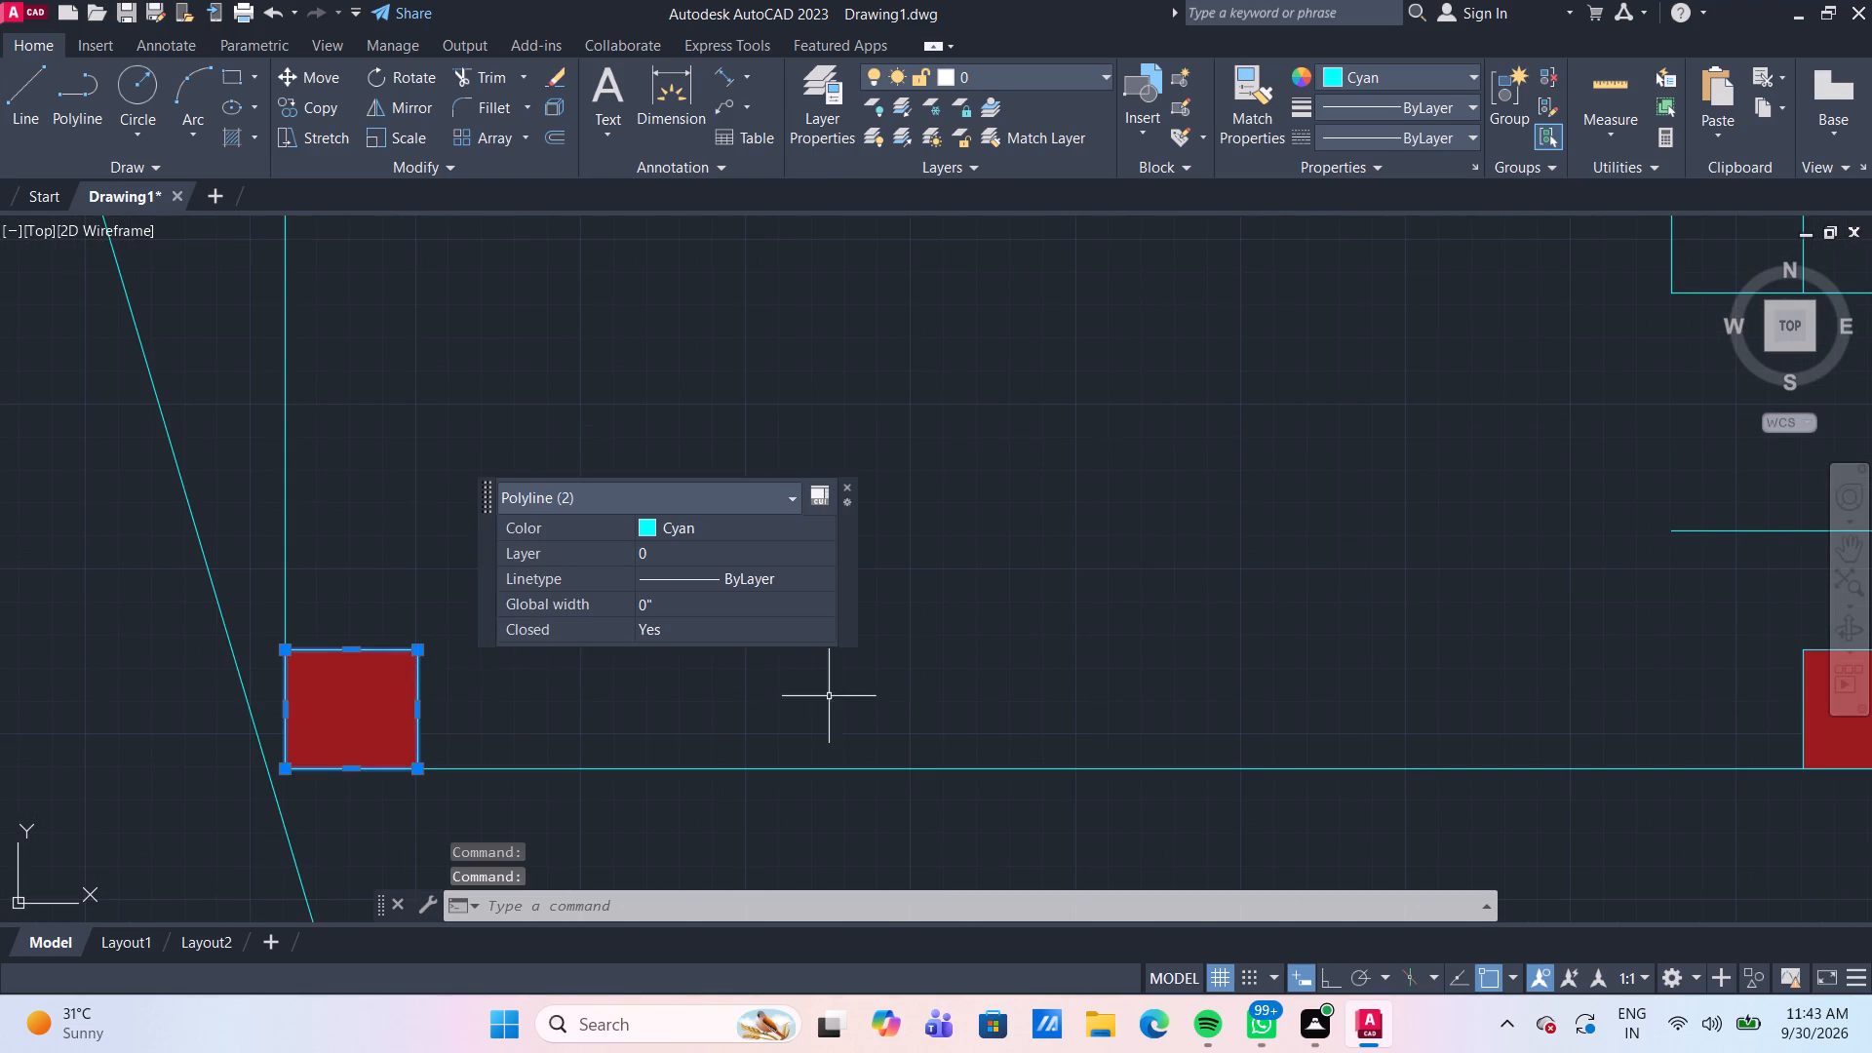
scroll(881, 697, "down", 2)
scroll(1240, 664, "up", 3)
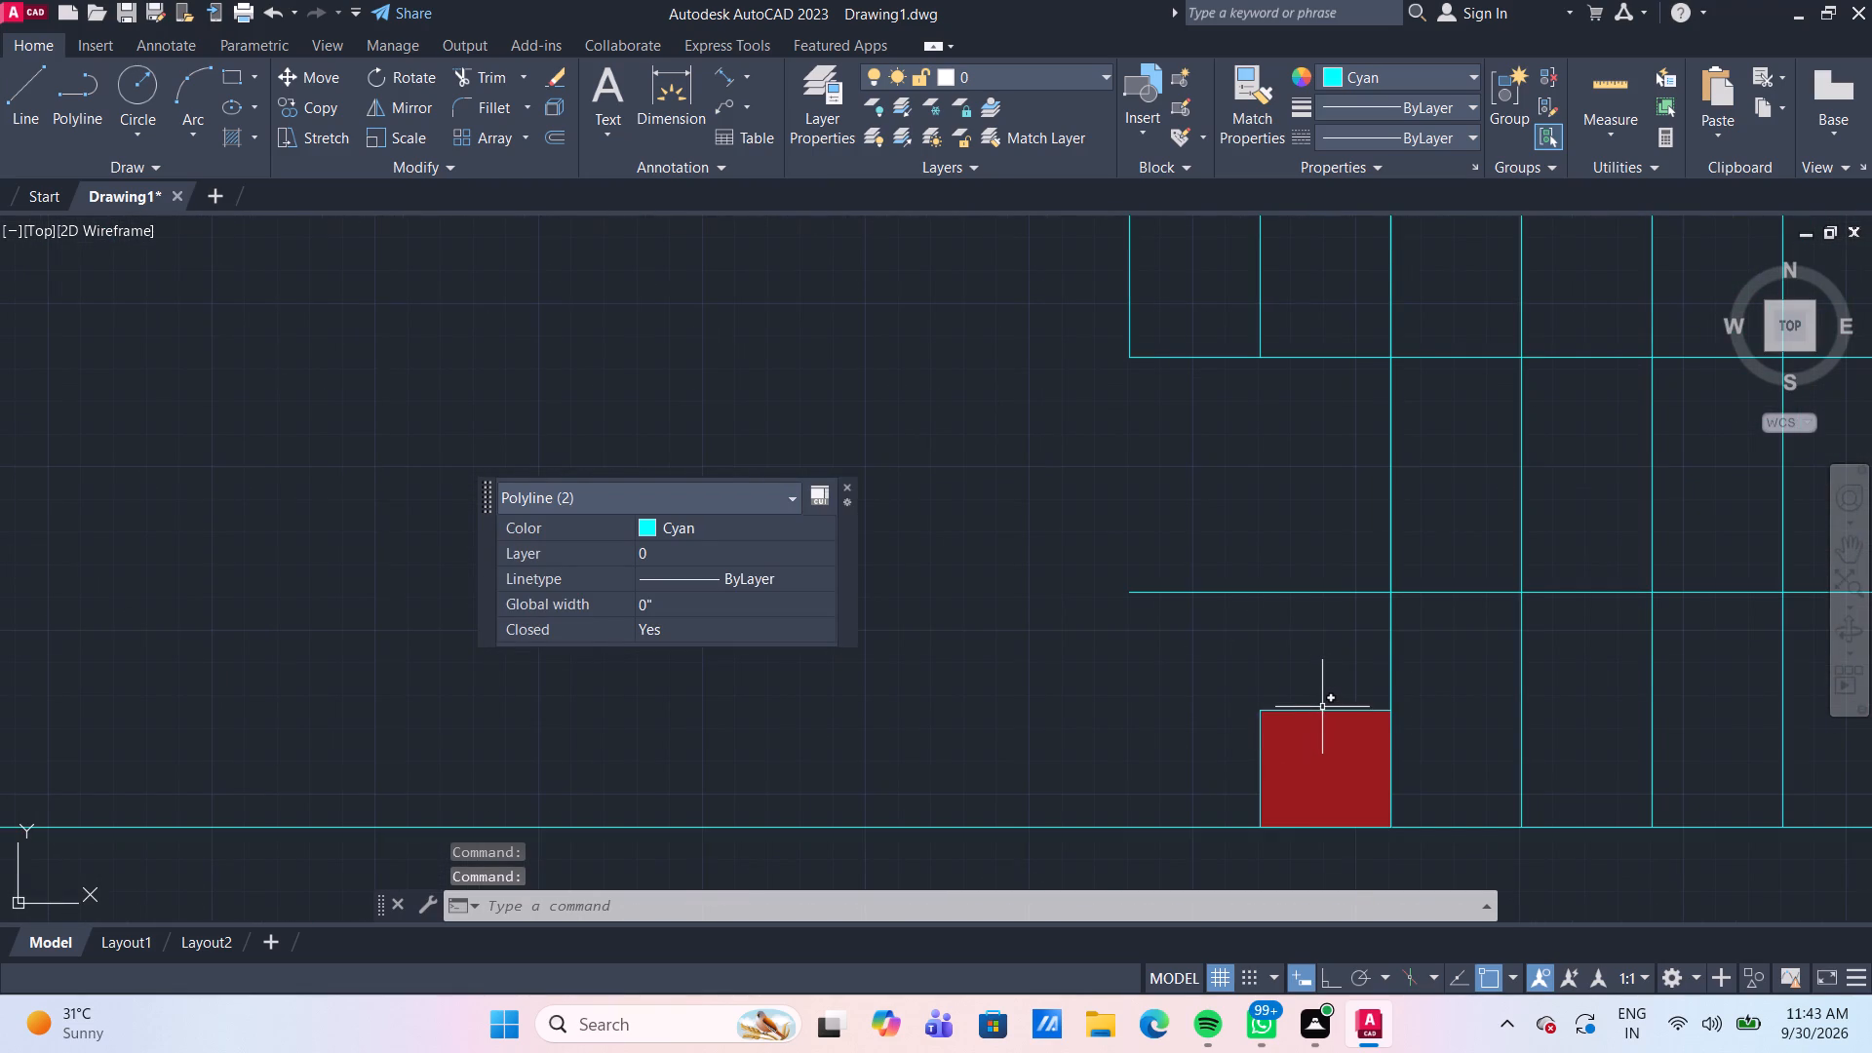
left_click(1323, 711)
scroll(1286, 676, "down", 3)
scroll(923, 482, "up", 3)
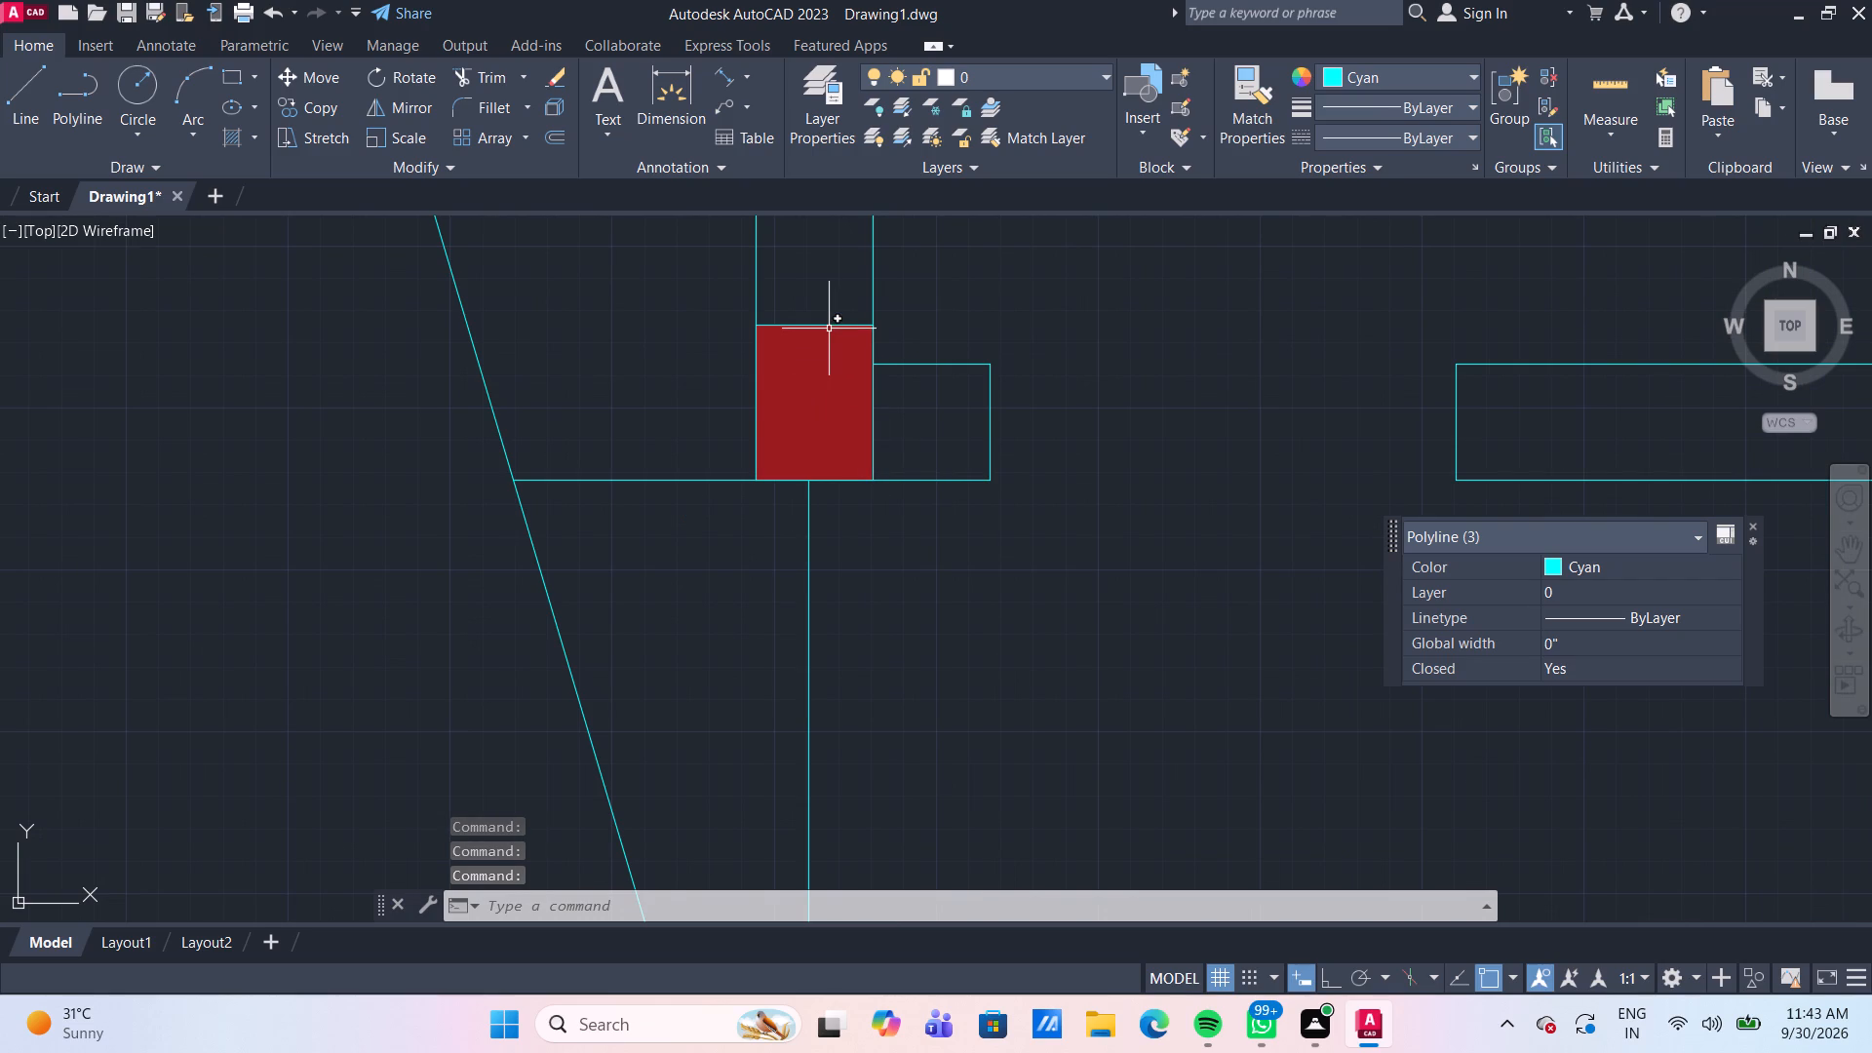
left_click(827, 327)
scroll(827, 327, "down", 3)
scroll(1328, 331, "up", 1)
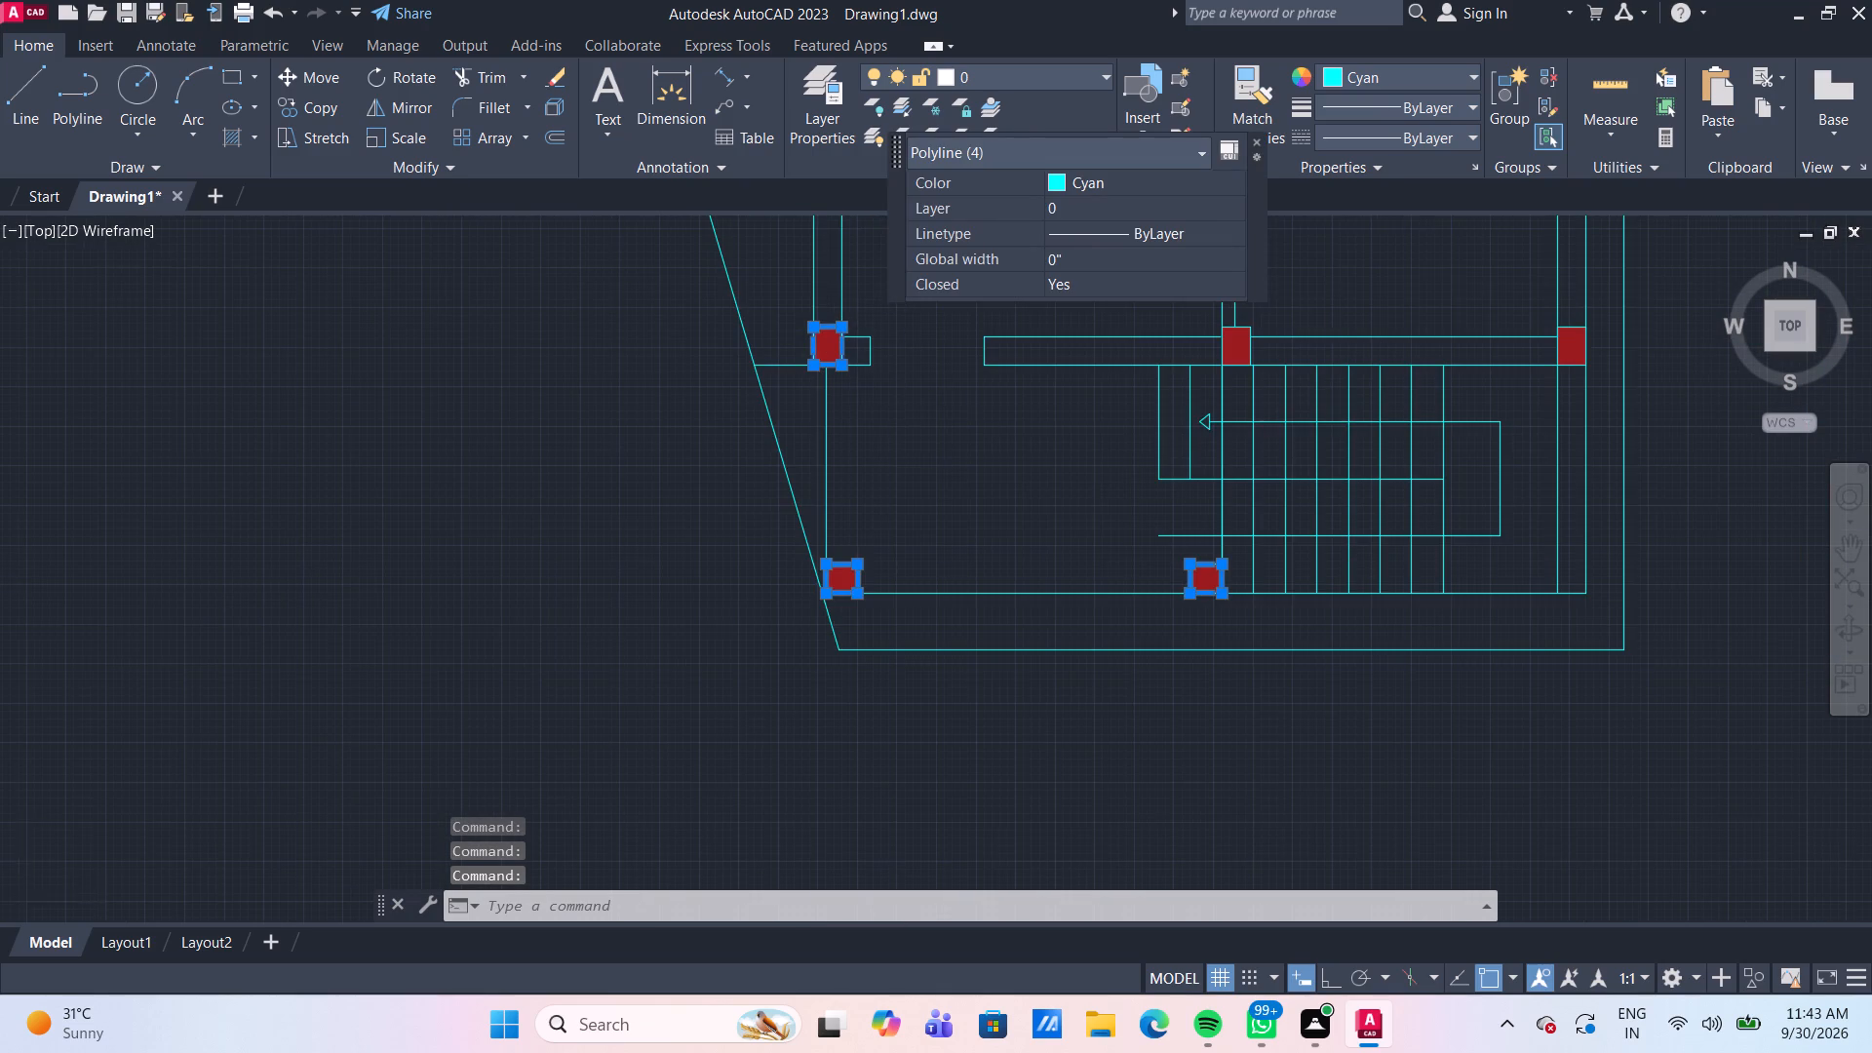
scroll(1328, 331, "up", 2)
scroll(984, 409, "up", 1)
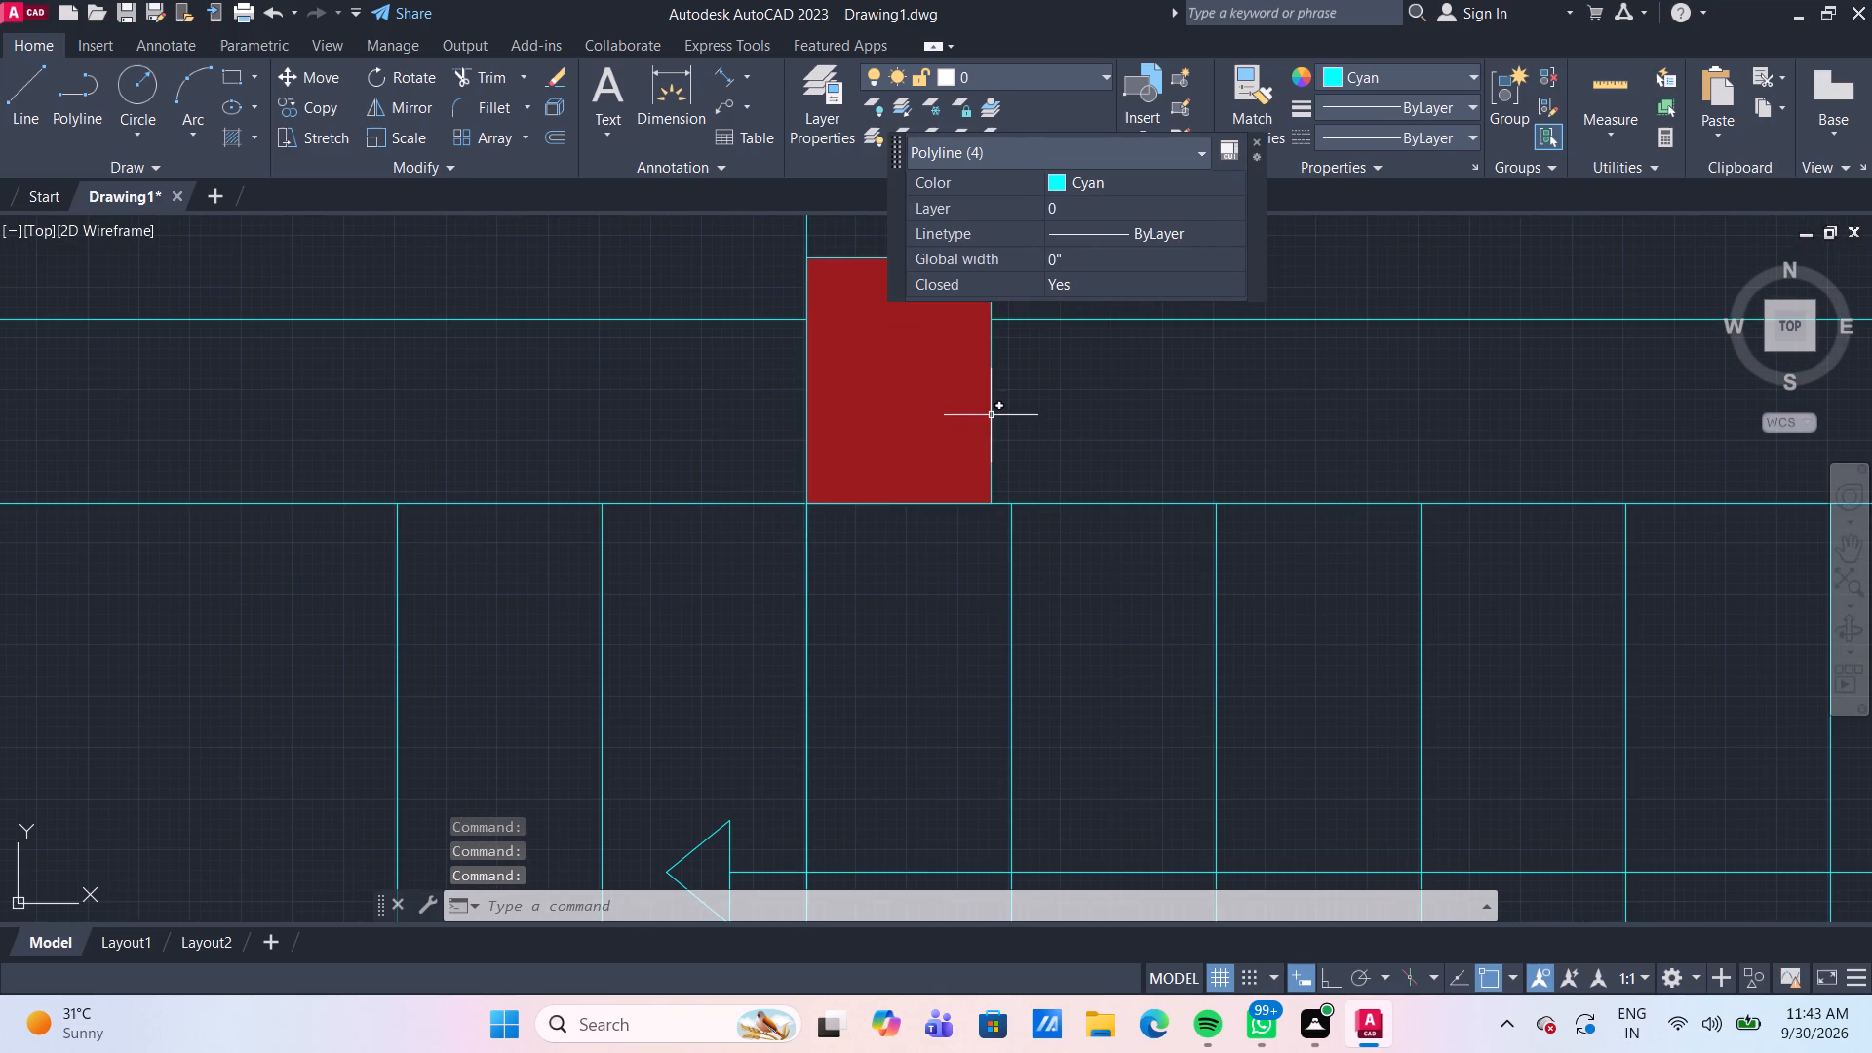
left_click(991, 415)
scroll(991, 415, "down", 4)
scroll(1349, 478, "up", 1)
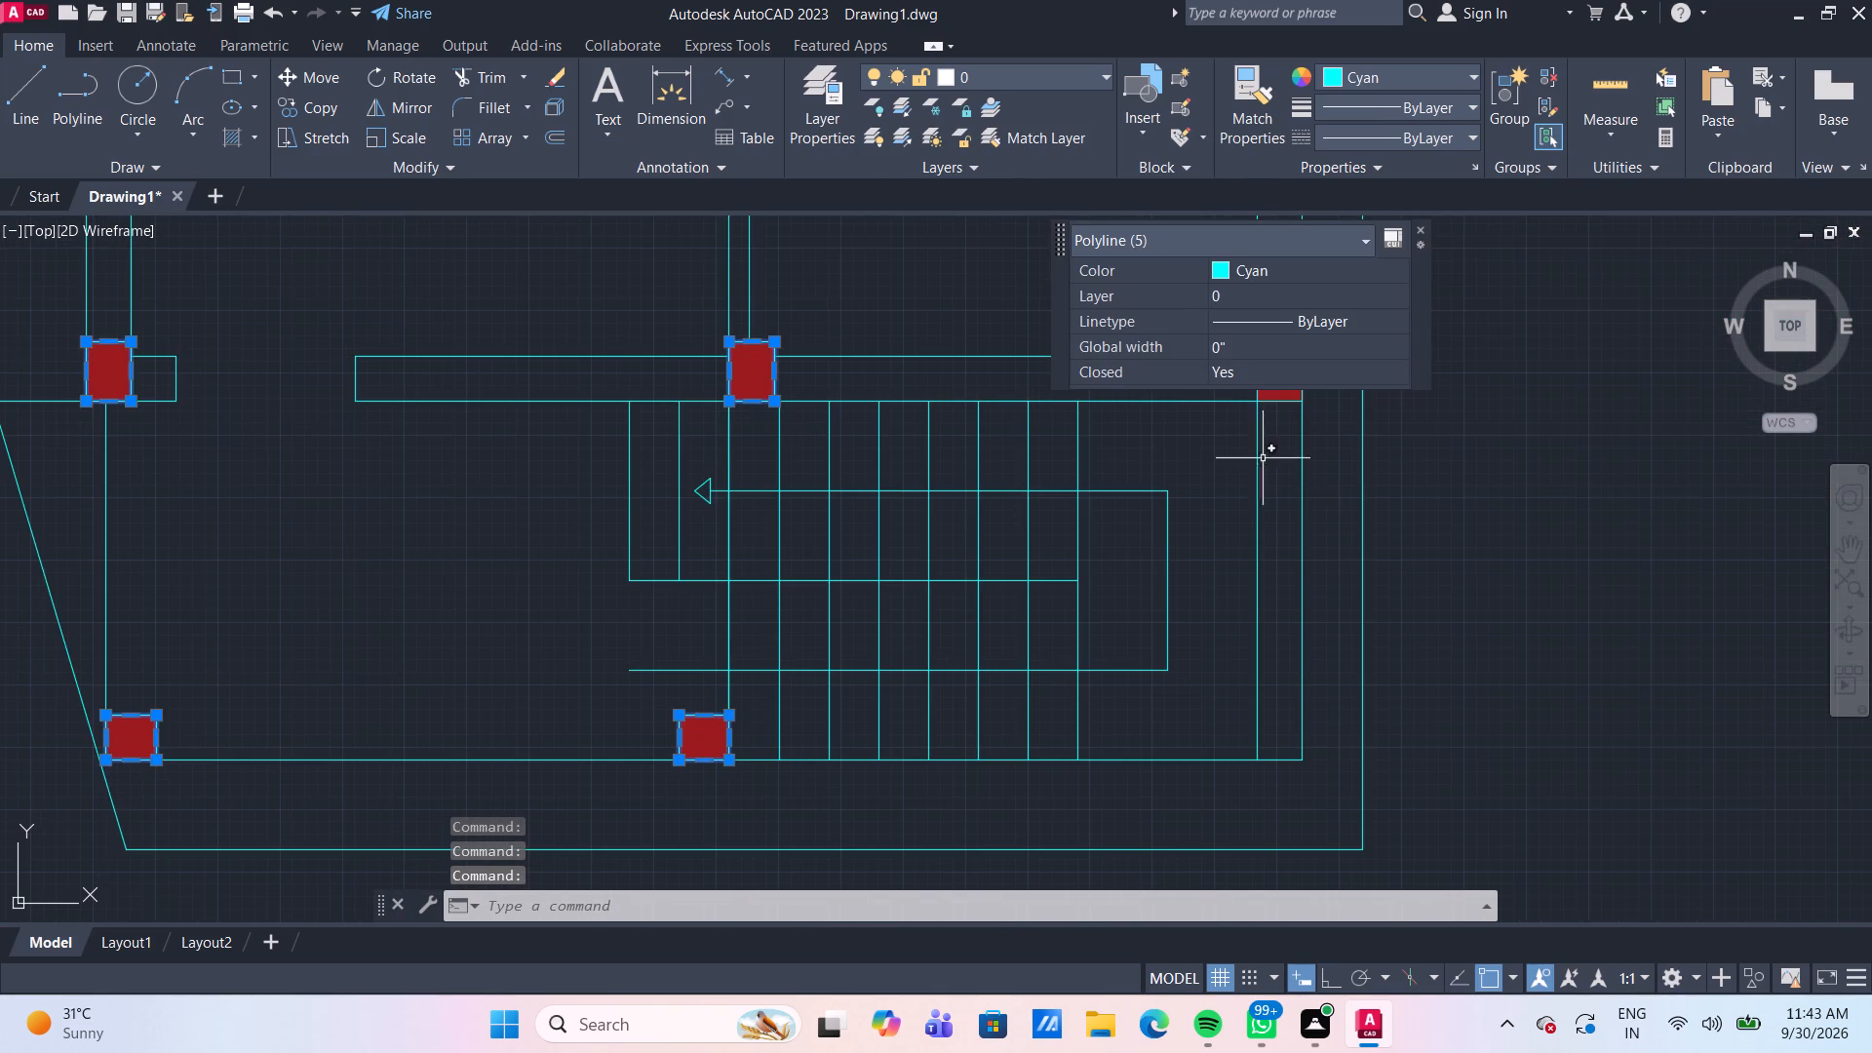
middle_click_drag(1268, 459, 1119, 638)
scroll(1129, 594, "up", 2)
left_click(1138, 563)
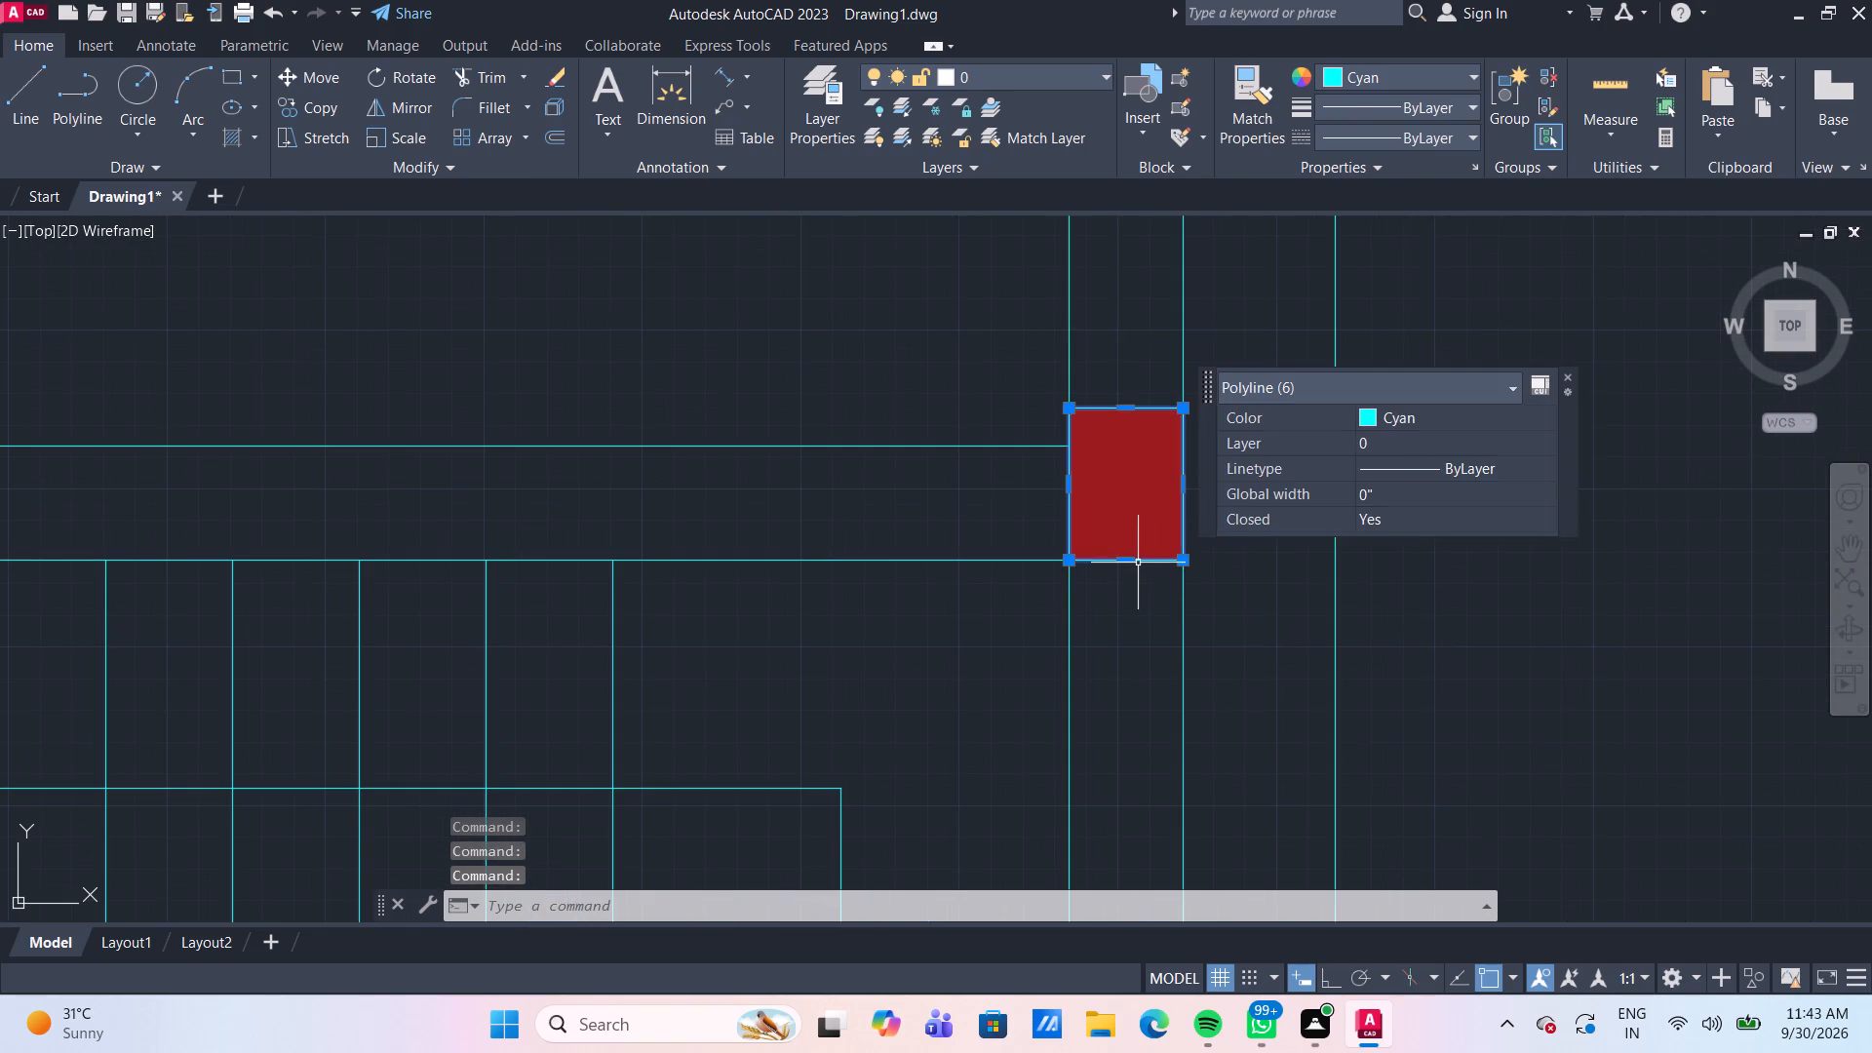
scroll(1142, 563, "down", 5)
middle_click_drag(941, 412, 946, 416)
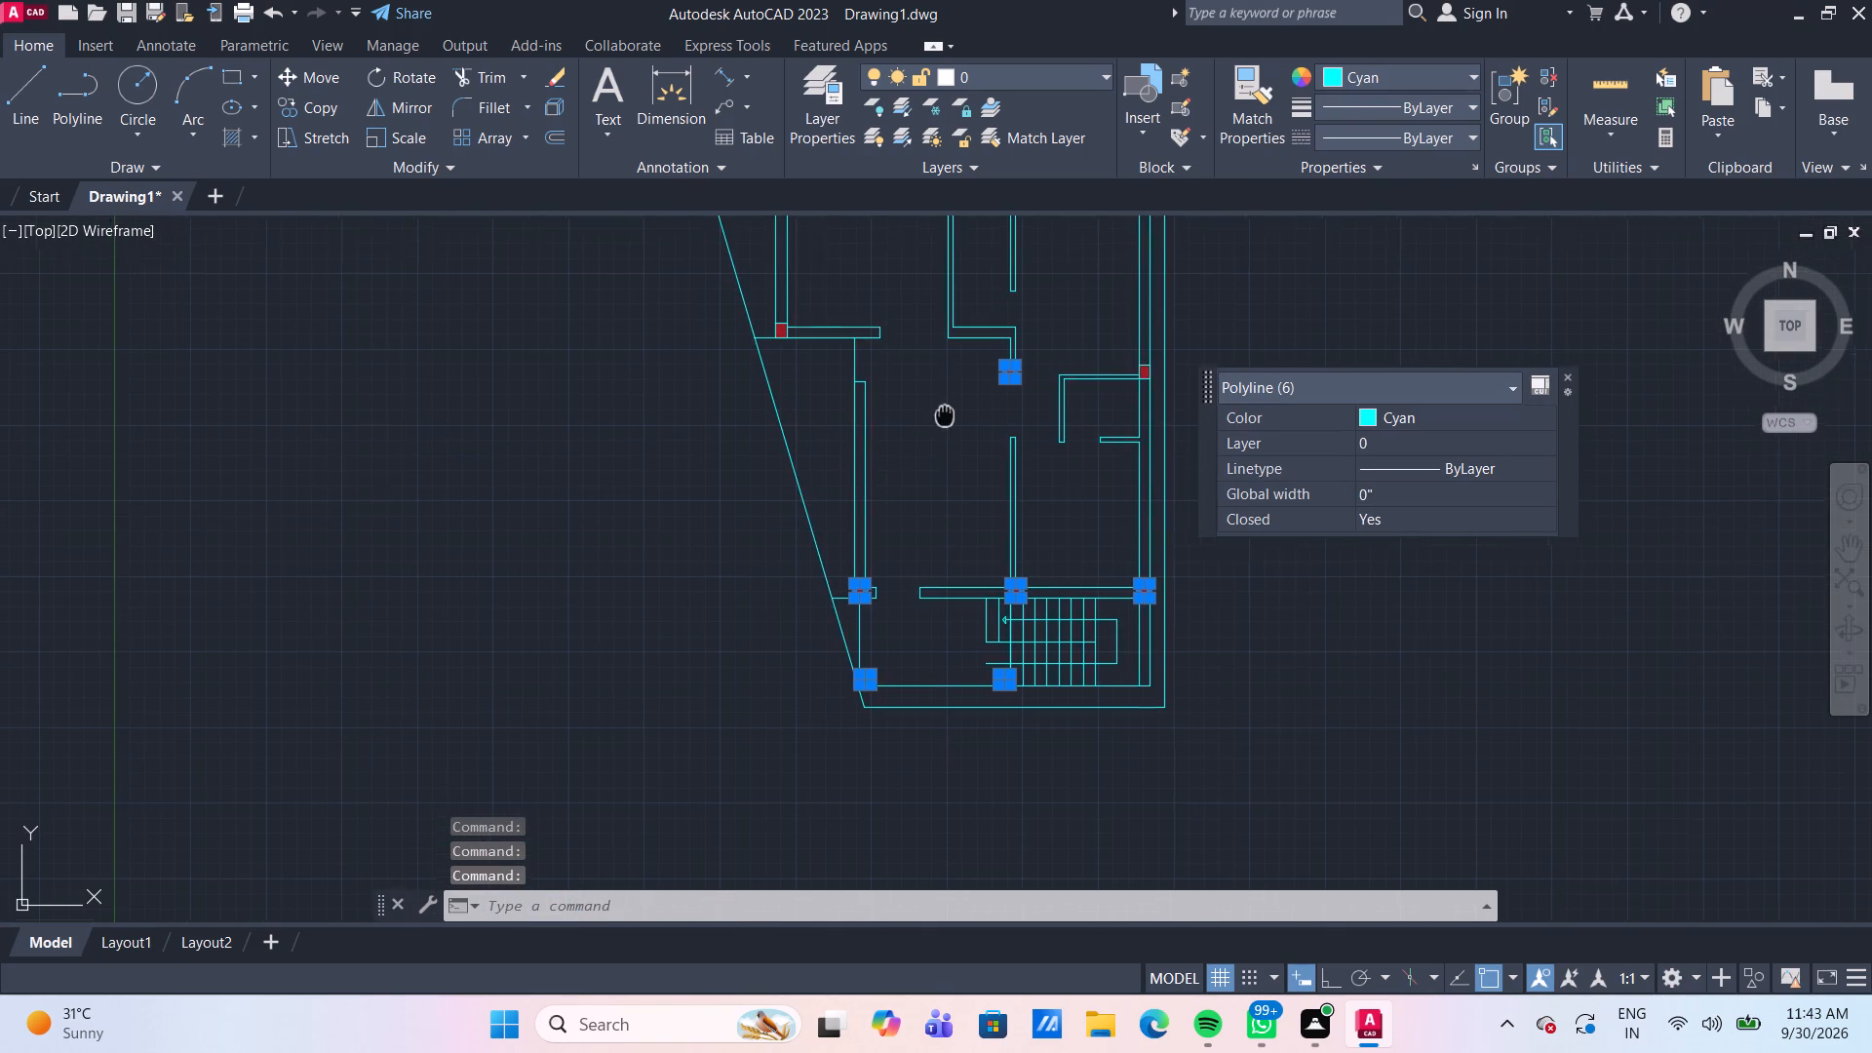
middle_click_drag(946, 416, 810, 620)
scroll(991, 591, "up", 3)
scroll(1071, 535, "up", 2)
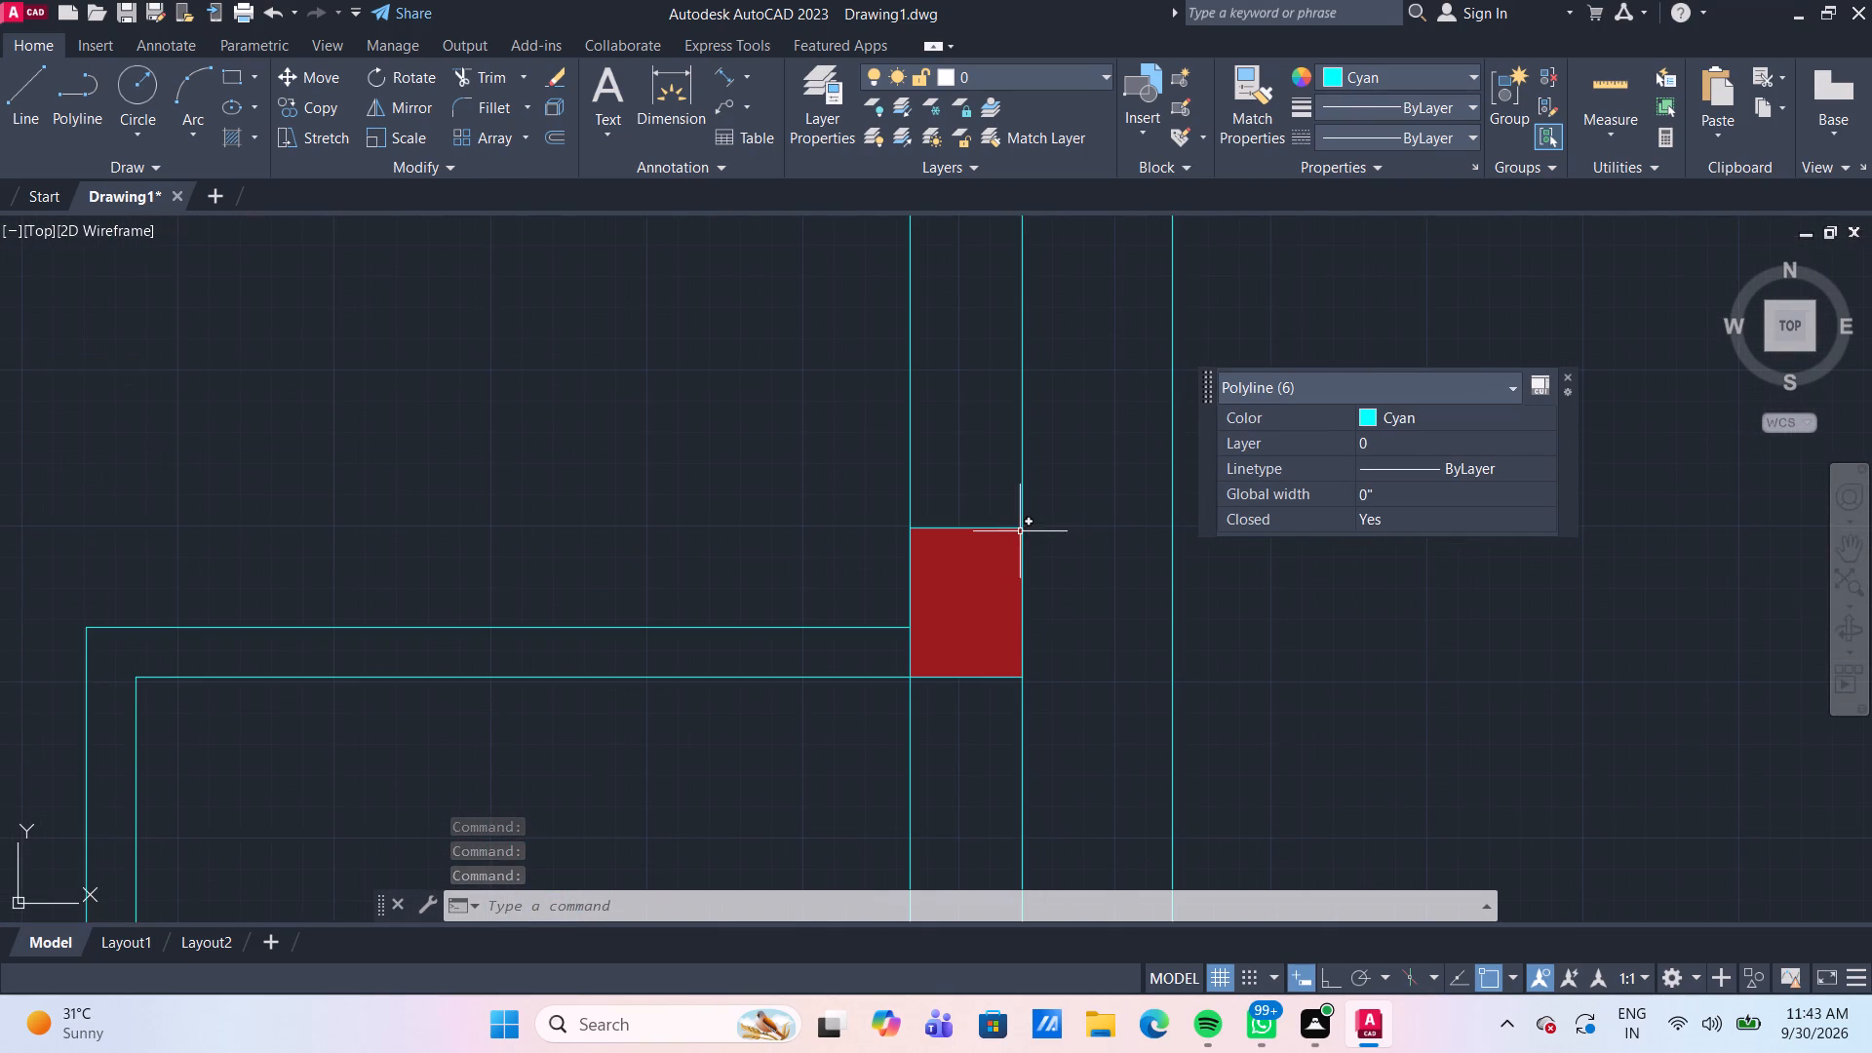
left_click(1009, 527)
scroll(1009, 527, "down", 4)
middle_click_drag(561, 589, 667, 613)
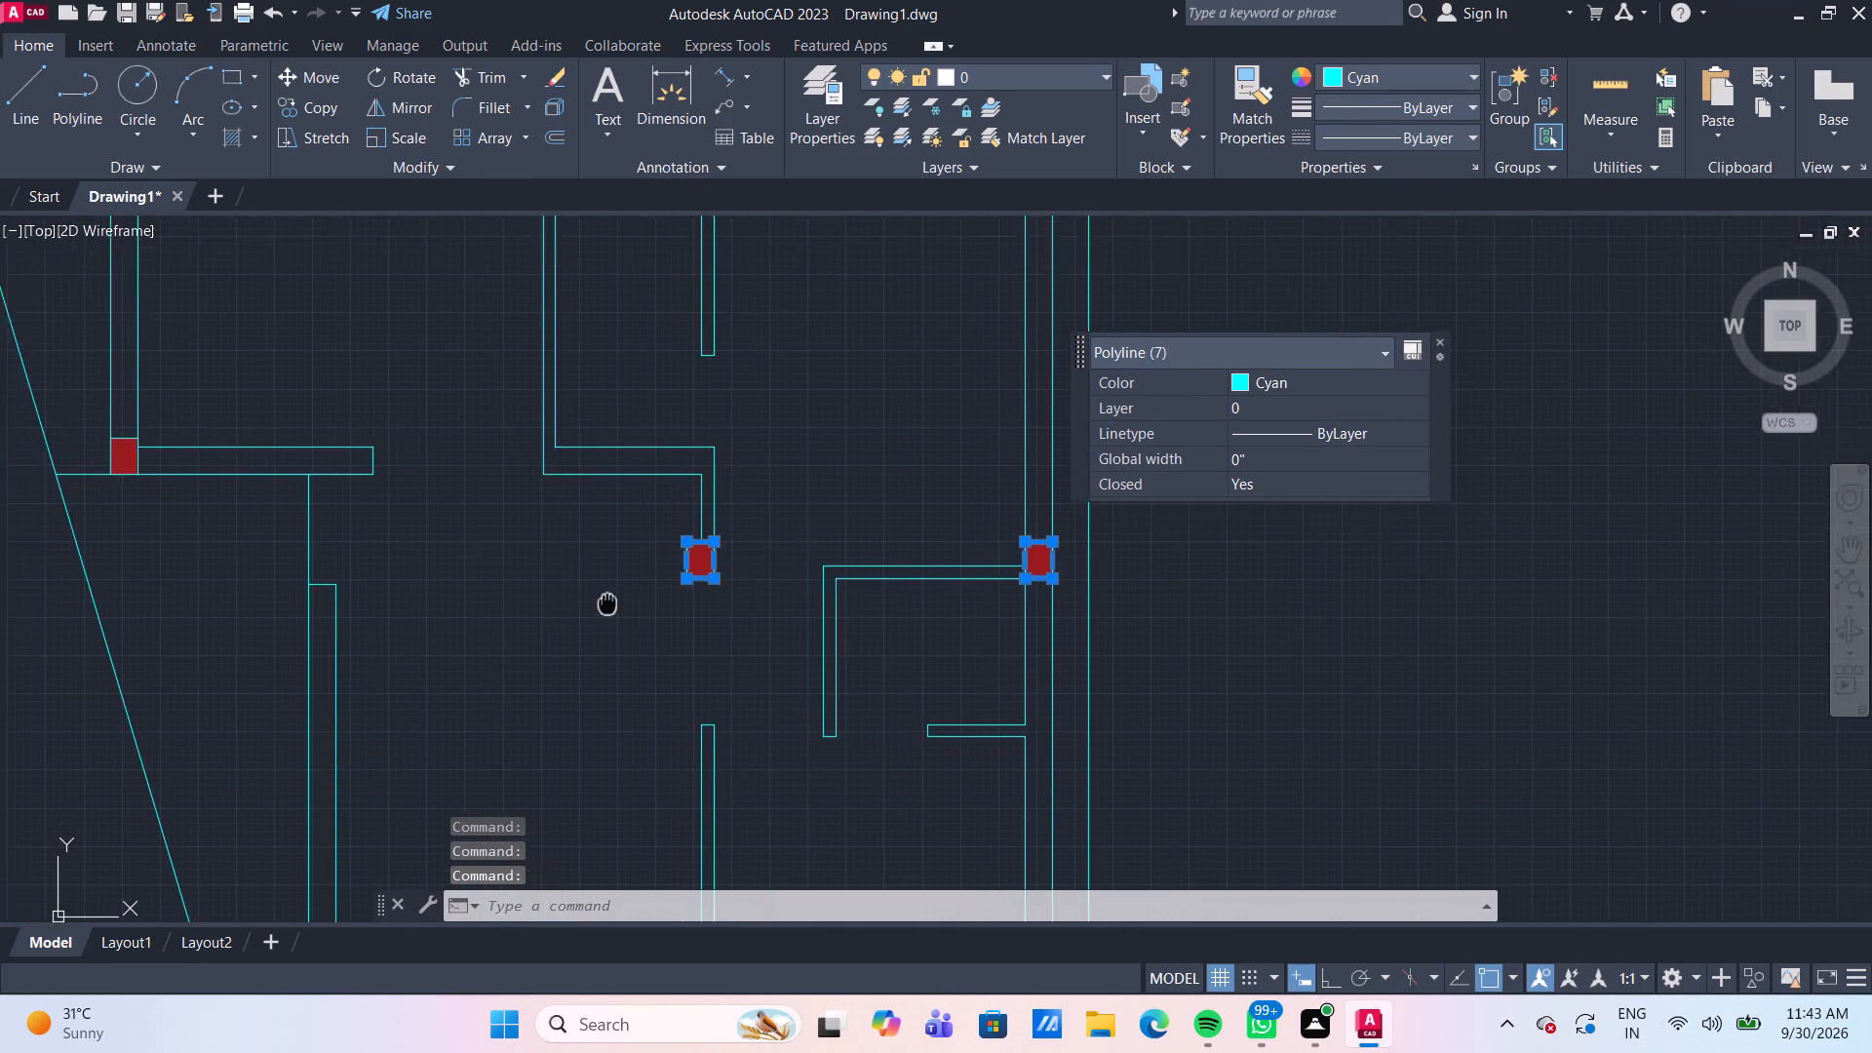
middle_click_drag(667, 613, 1271, 712)
scroll(793, 534, "up", 2)
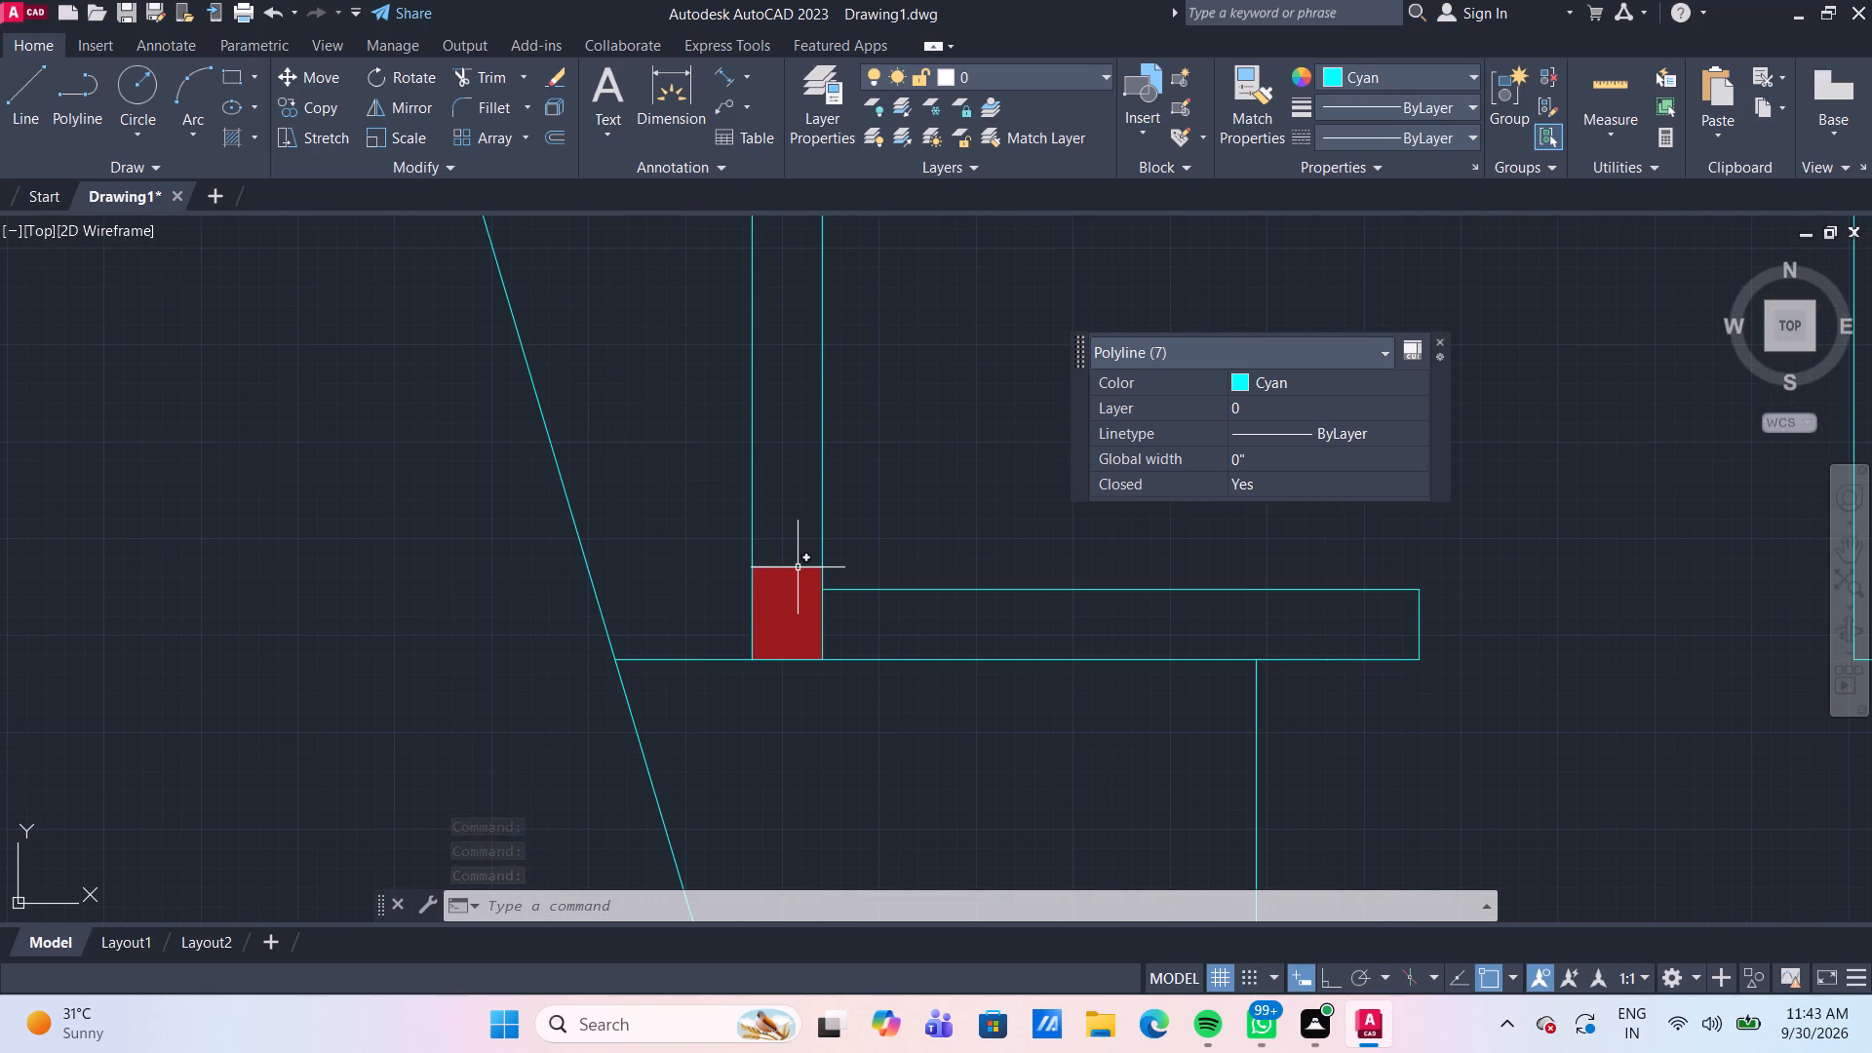
left_click(798, 567)
scroll(800, 569, "down", 3)
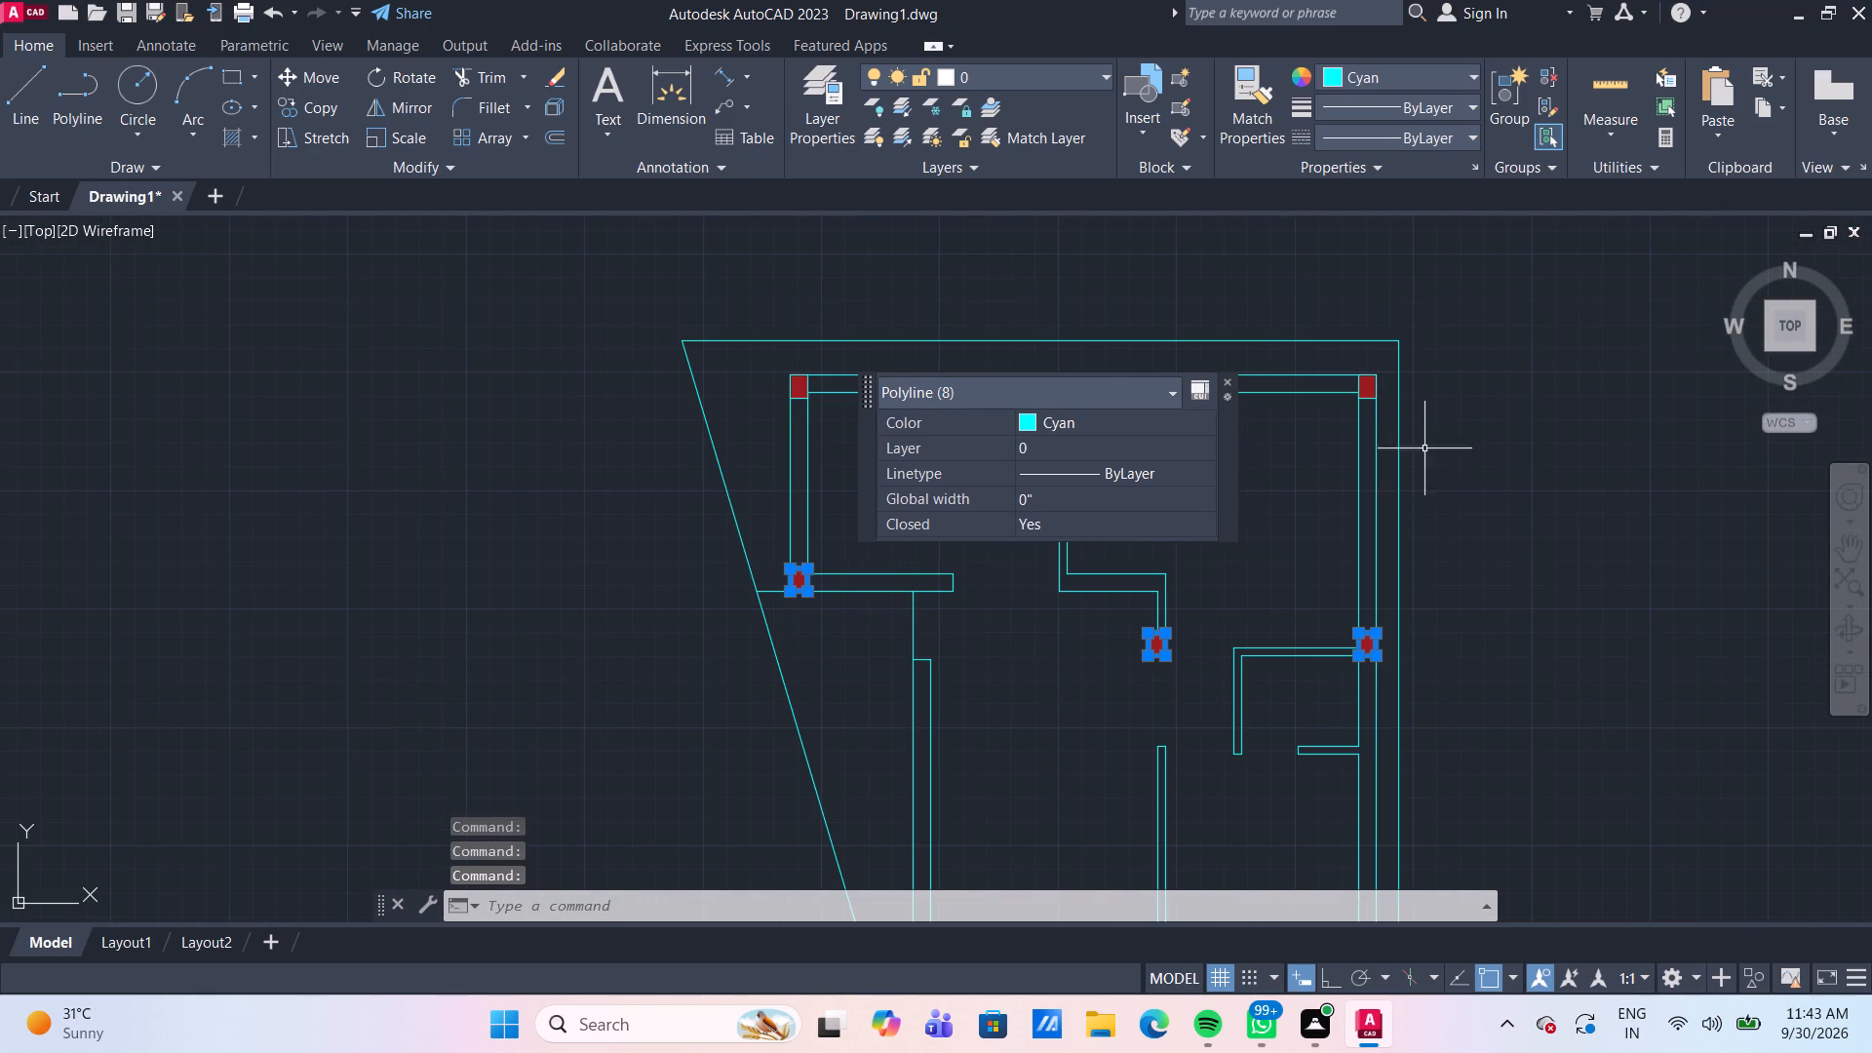
scroll(1440, 409, "up", 2)
scroll(1311, 328, "up", 2)
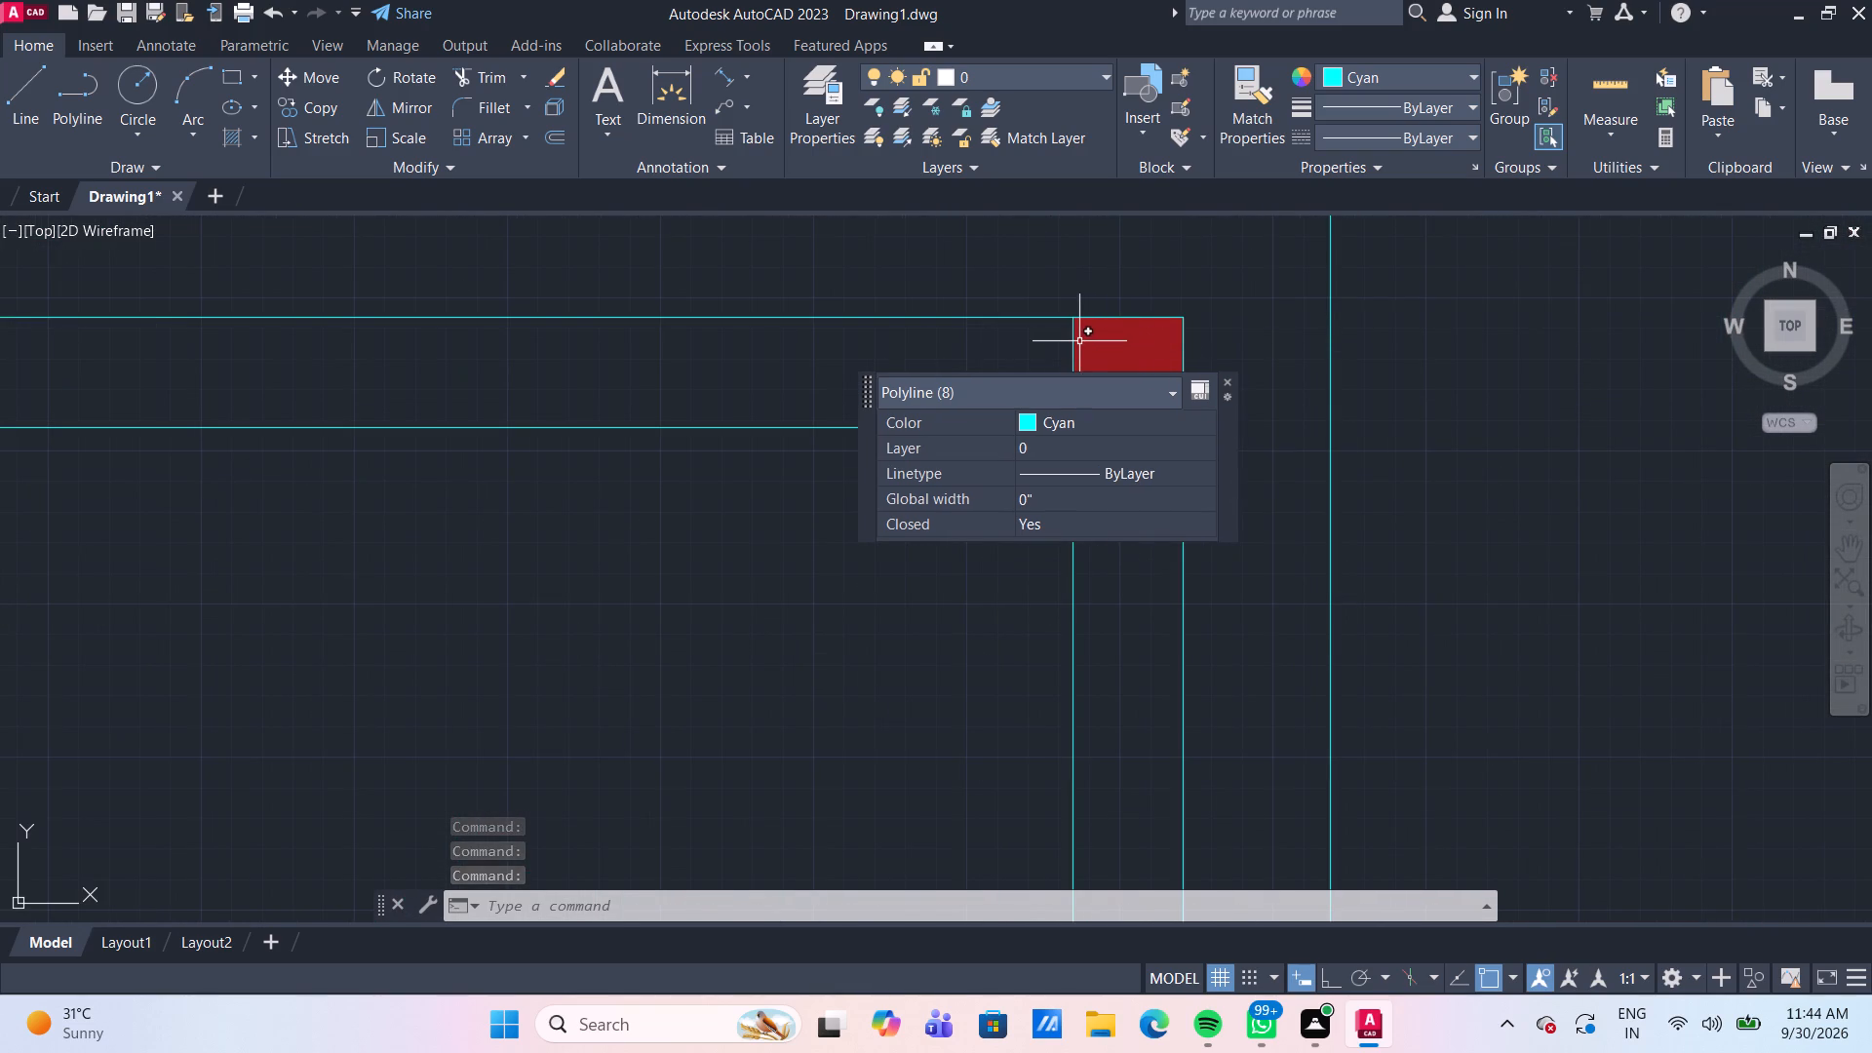
left_click(1073, 339)
scroll(1073, 339, "down", 3)
scroll(732, 371, "up", 2)
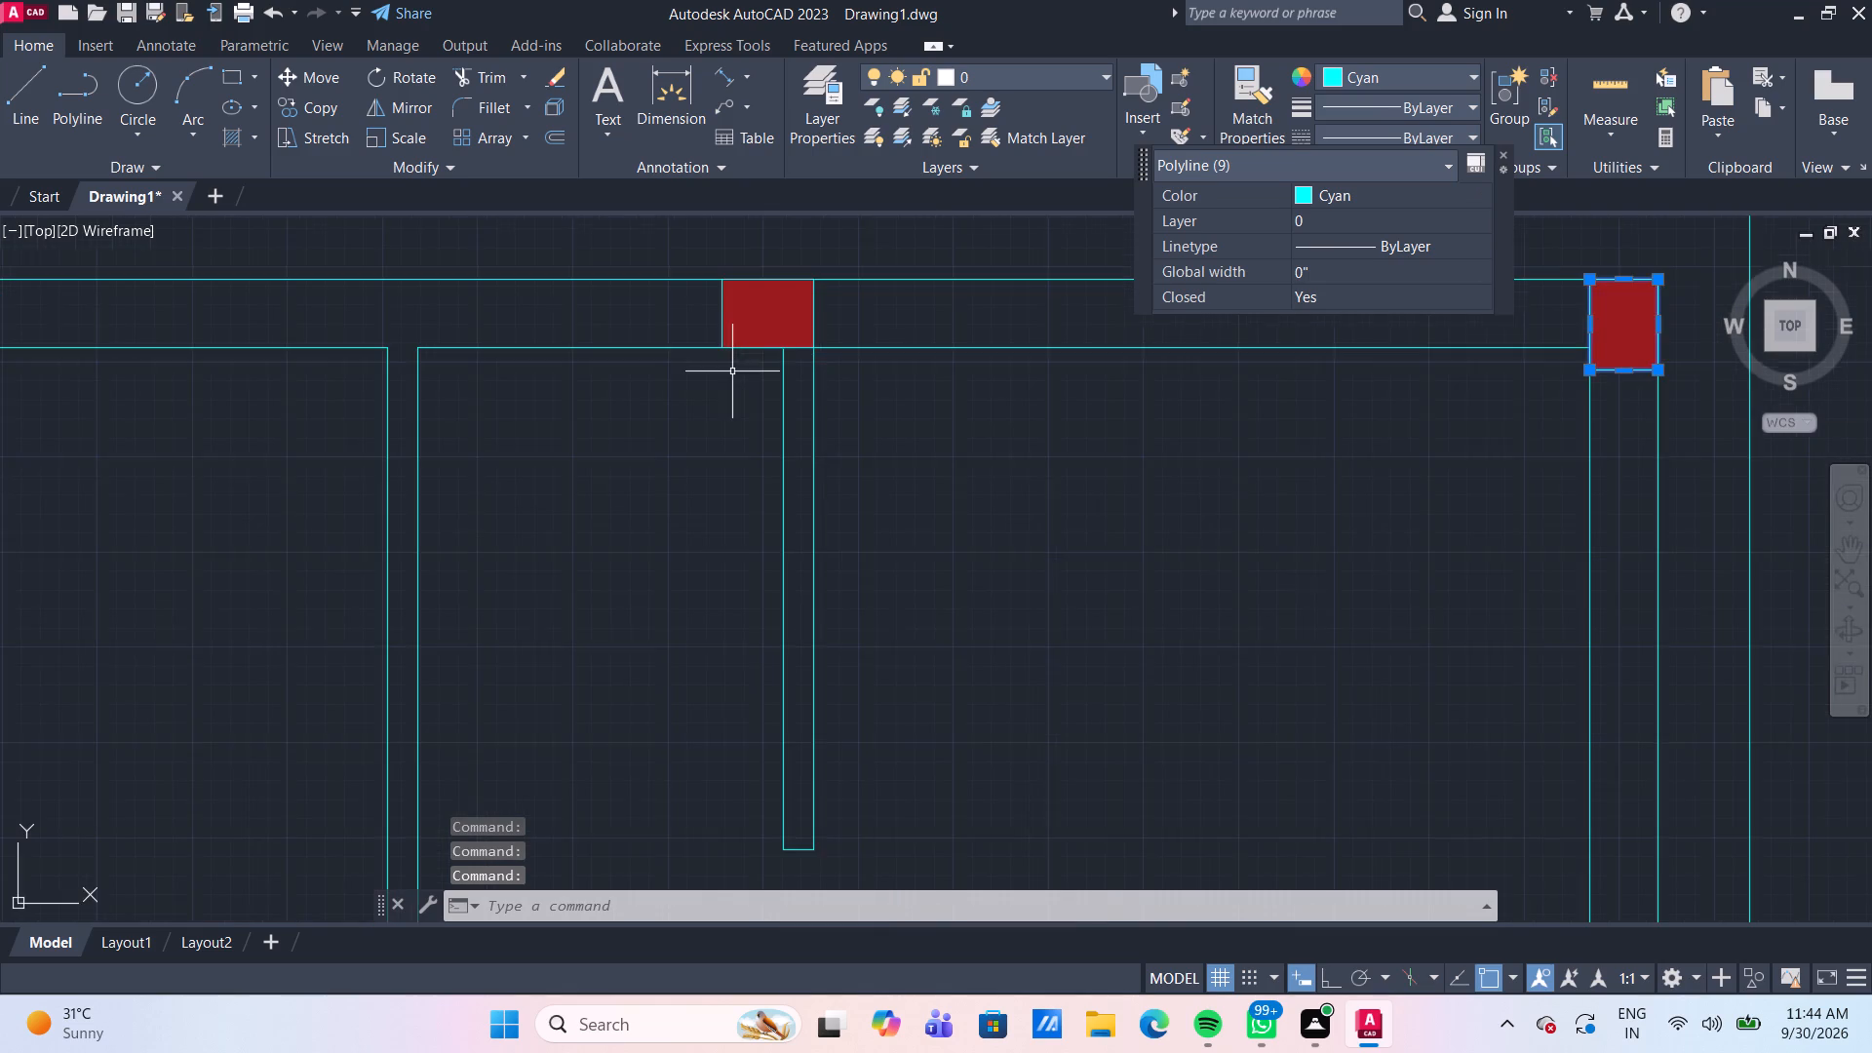
middle_click_drag(737, 372, 1119, 613)
scroll(1087, 536, "up", 1)
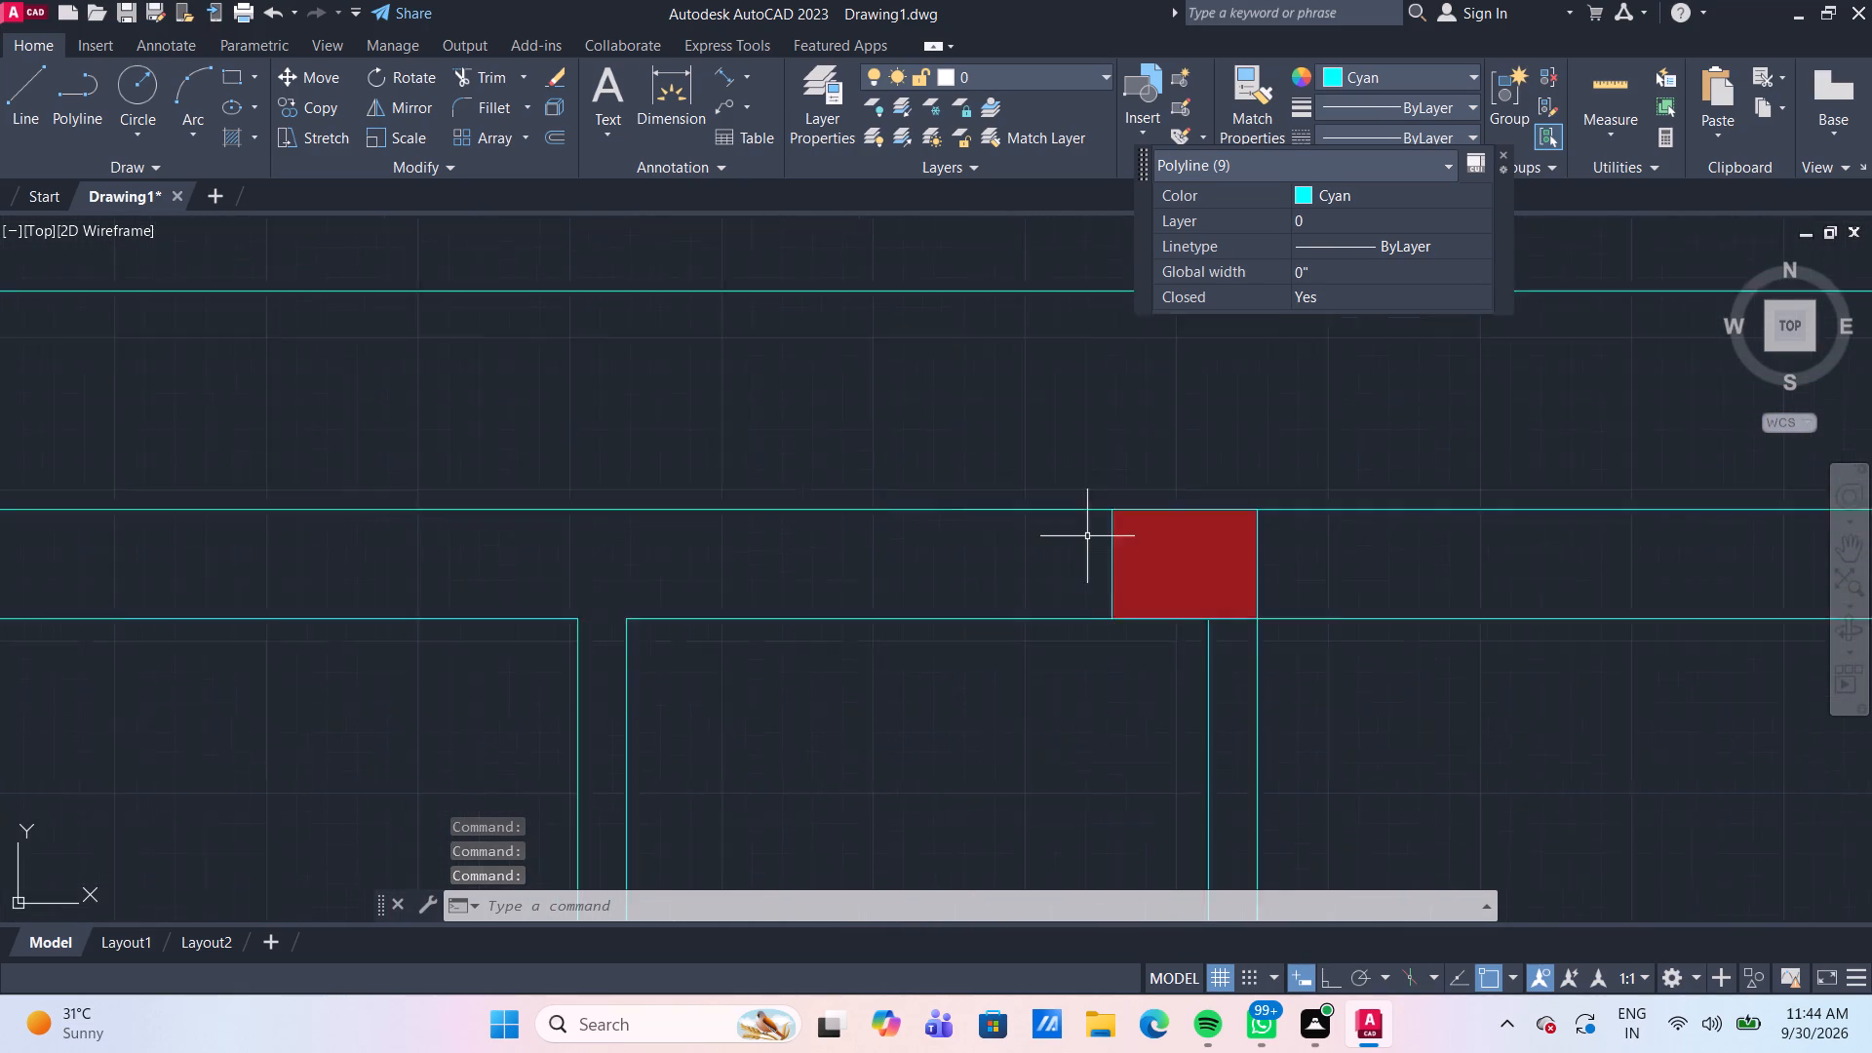
scroll(1087, 536, "up", 2)
left_click(1141, 569)
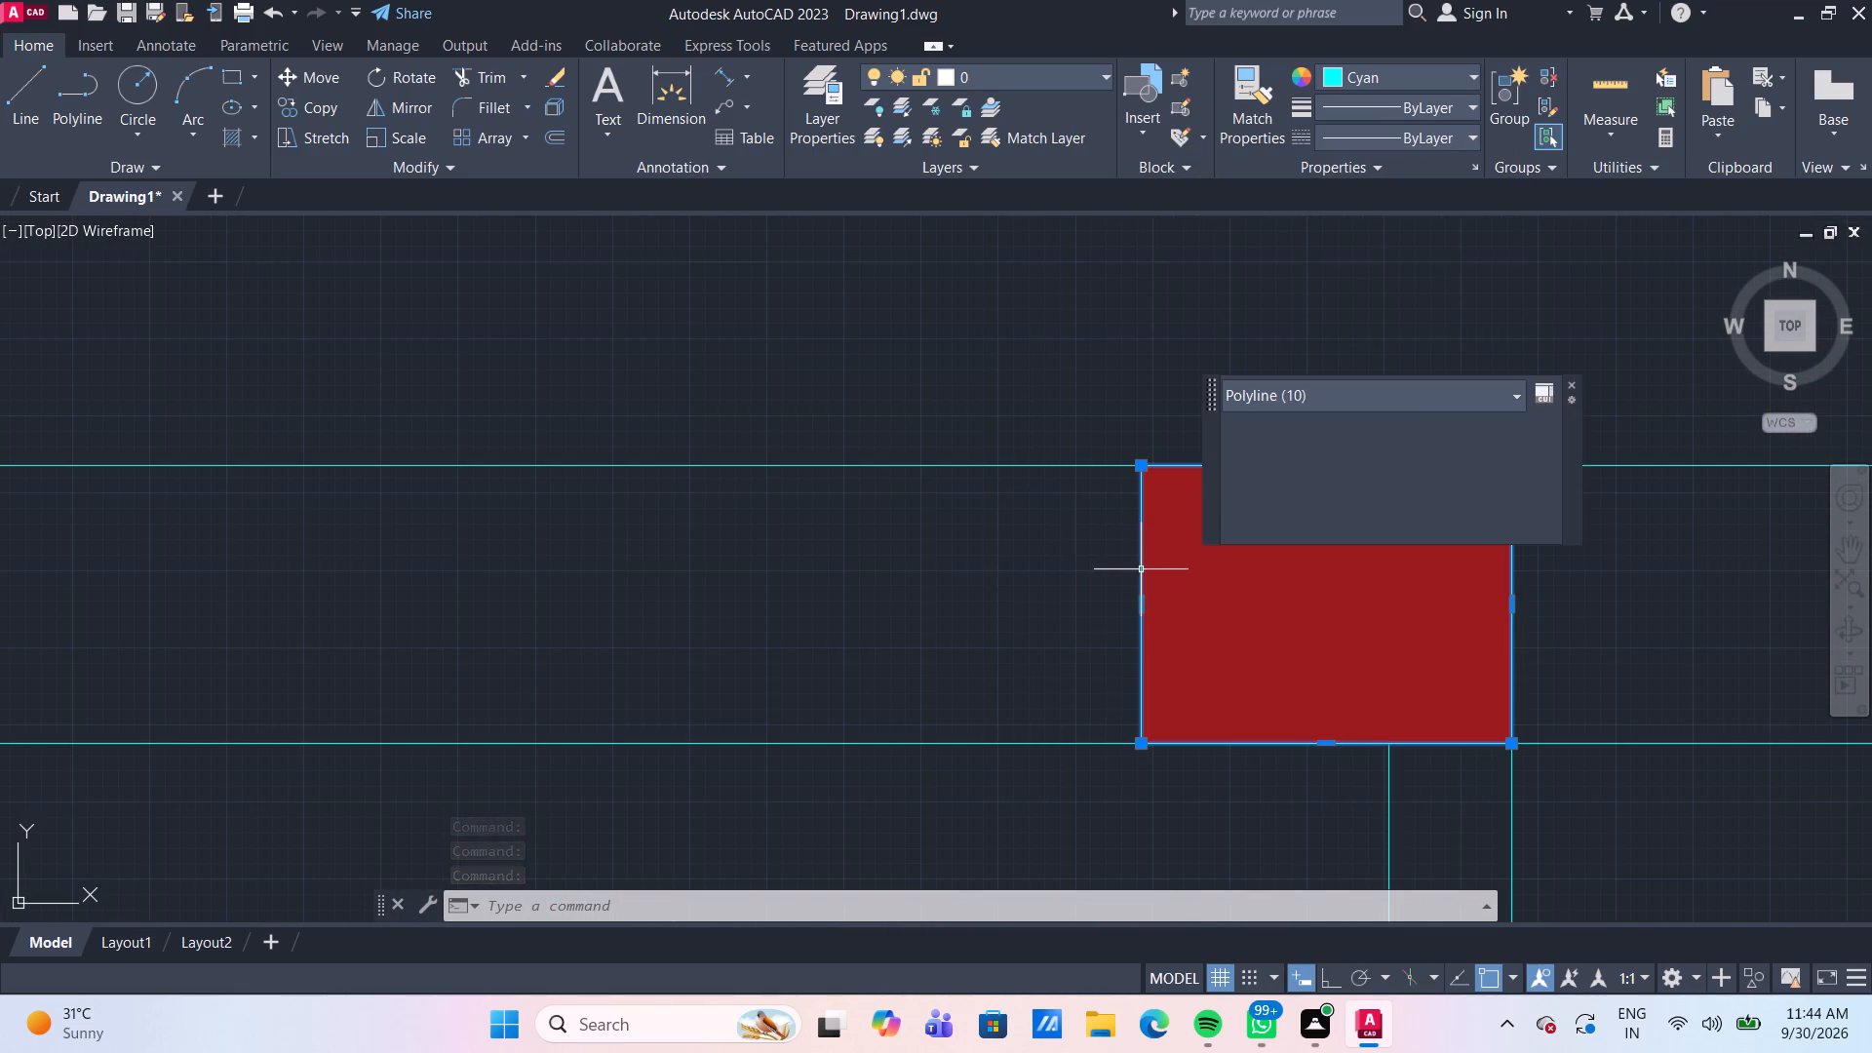
scroll(1141, 569, "down", 4)
scroll(253, 566, "up", 3)
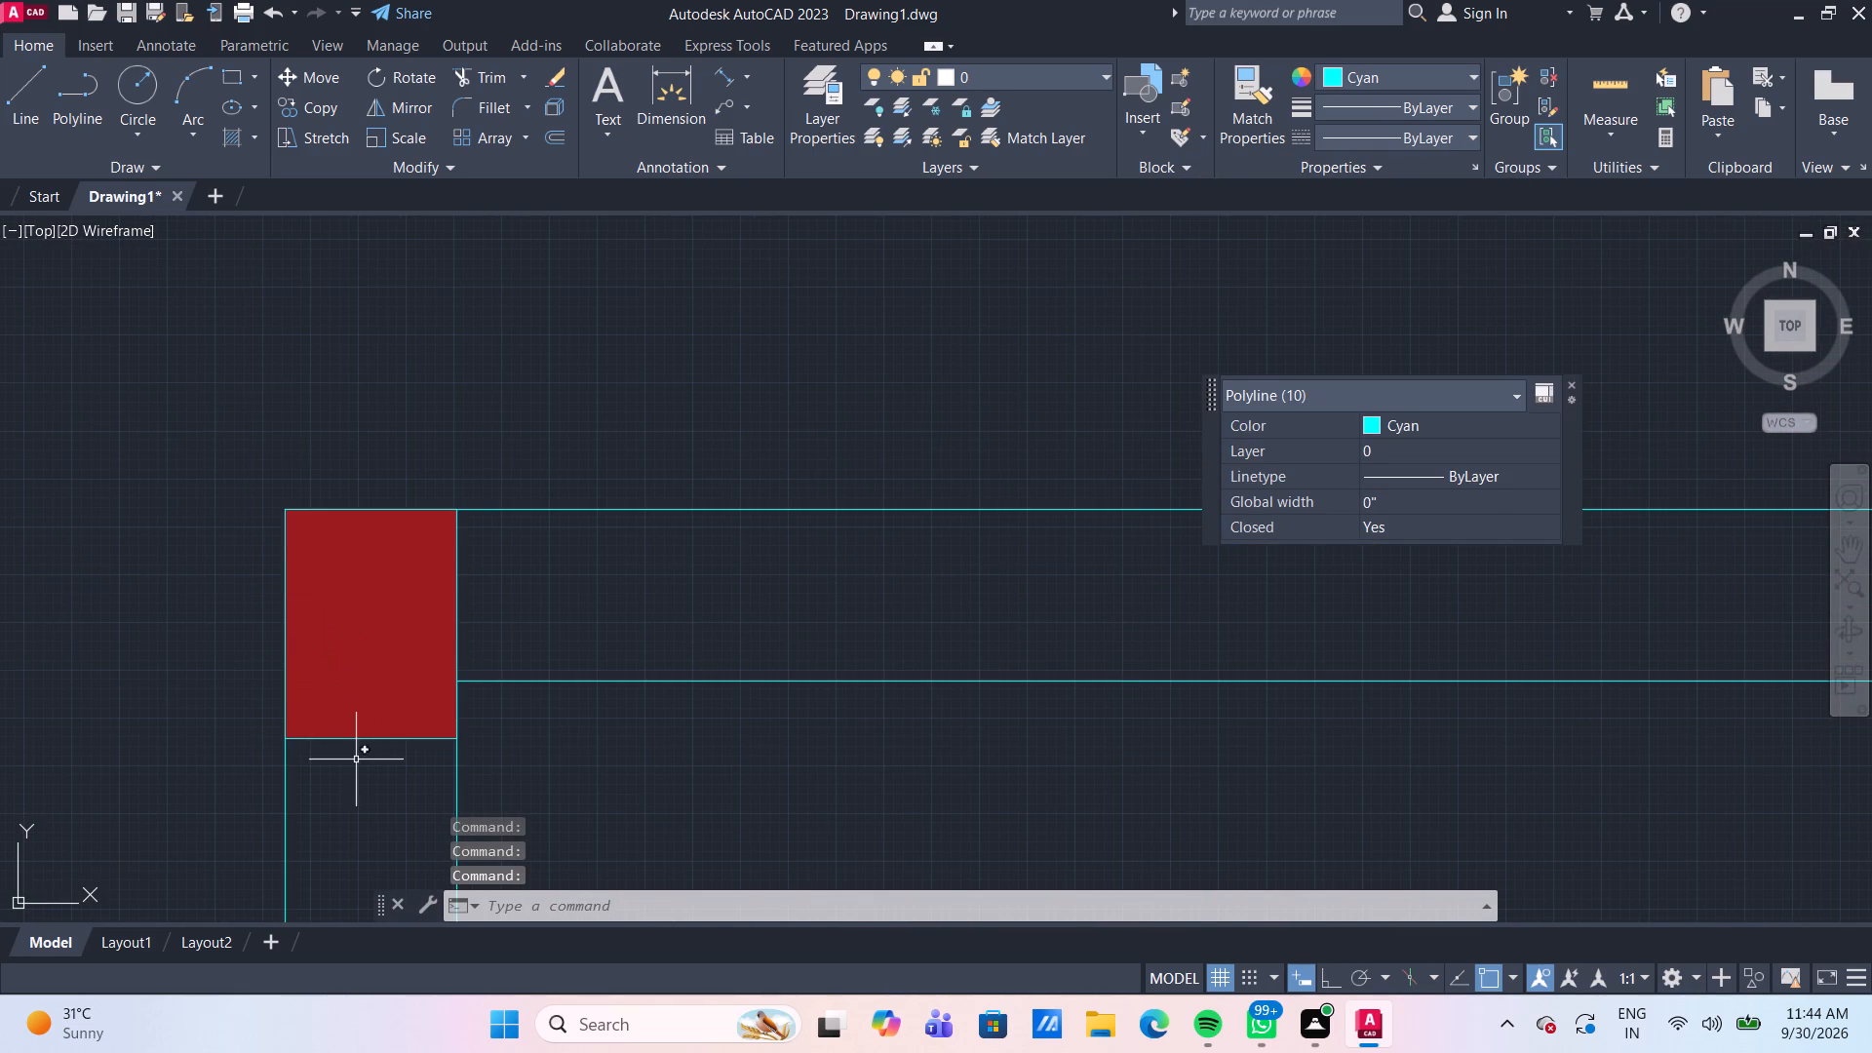
left_click(351, 741)
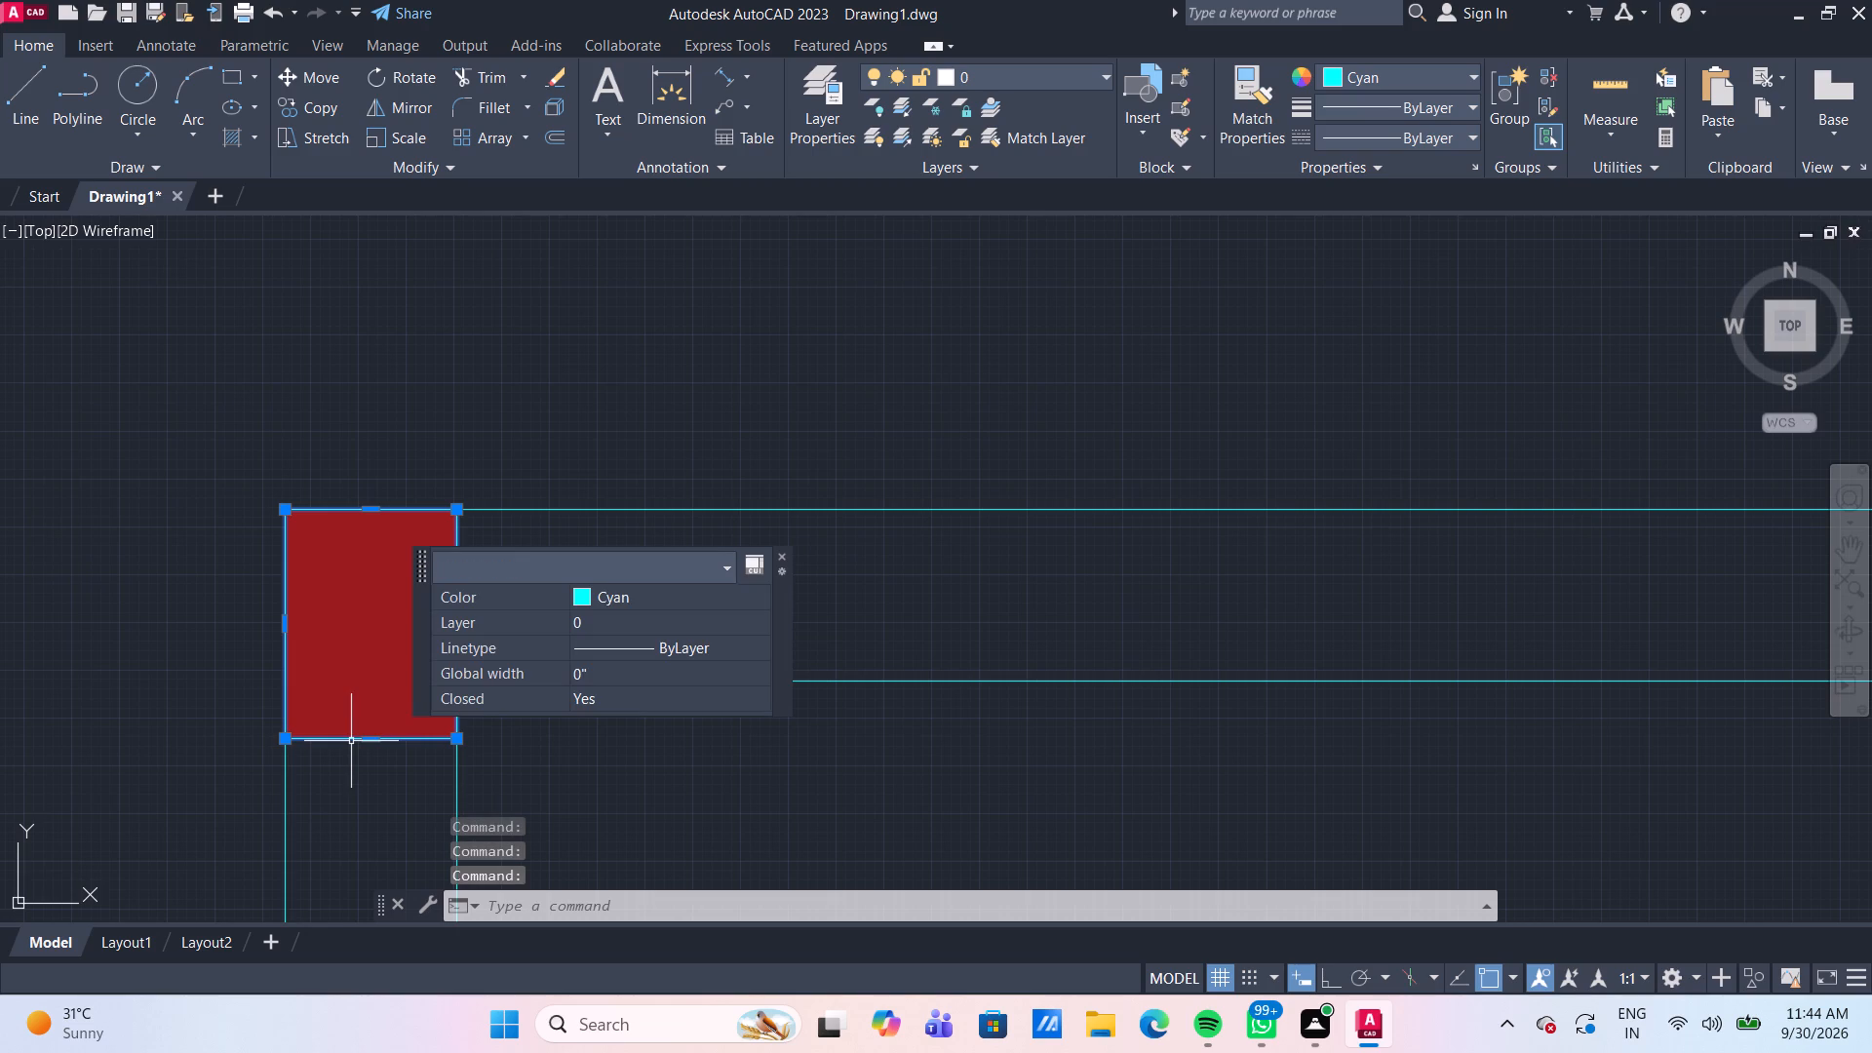
scroll(351, 742, "down", 3)
middle_click_drag(883, 826, 877, 513)
scroll(877, 513, "down", 2)
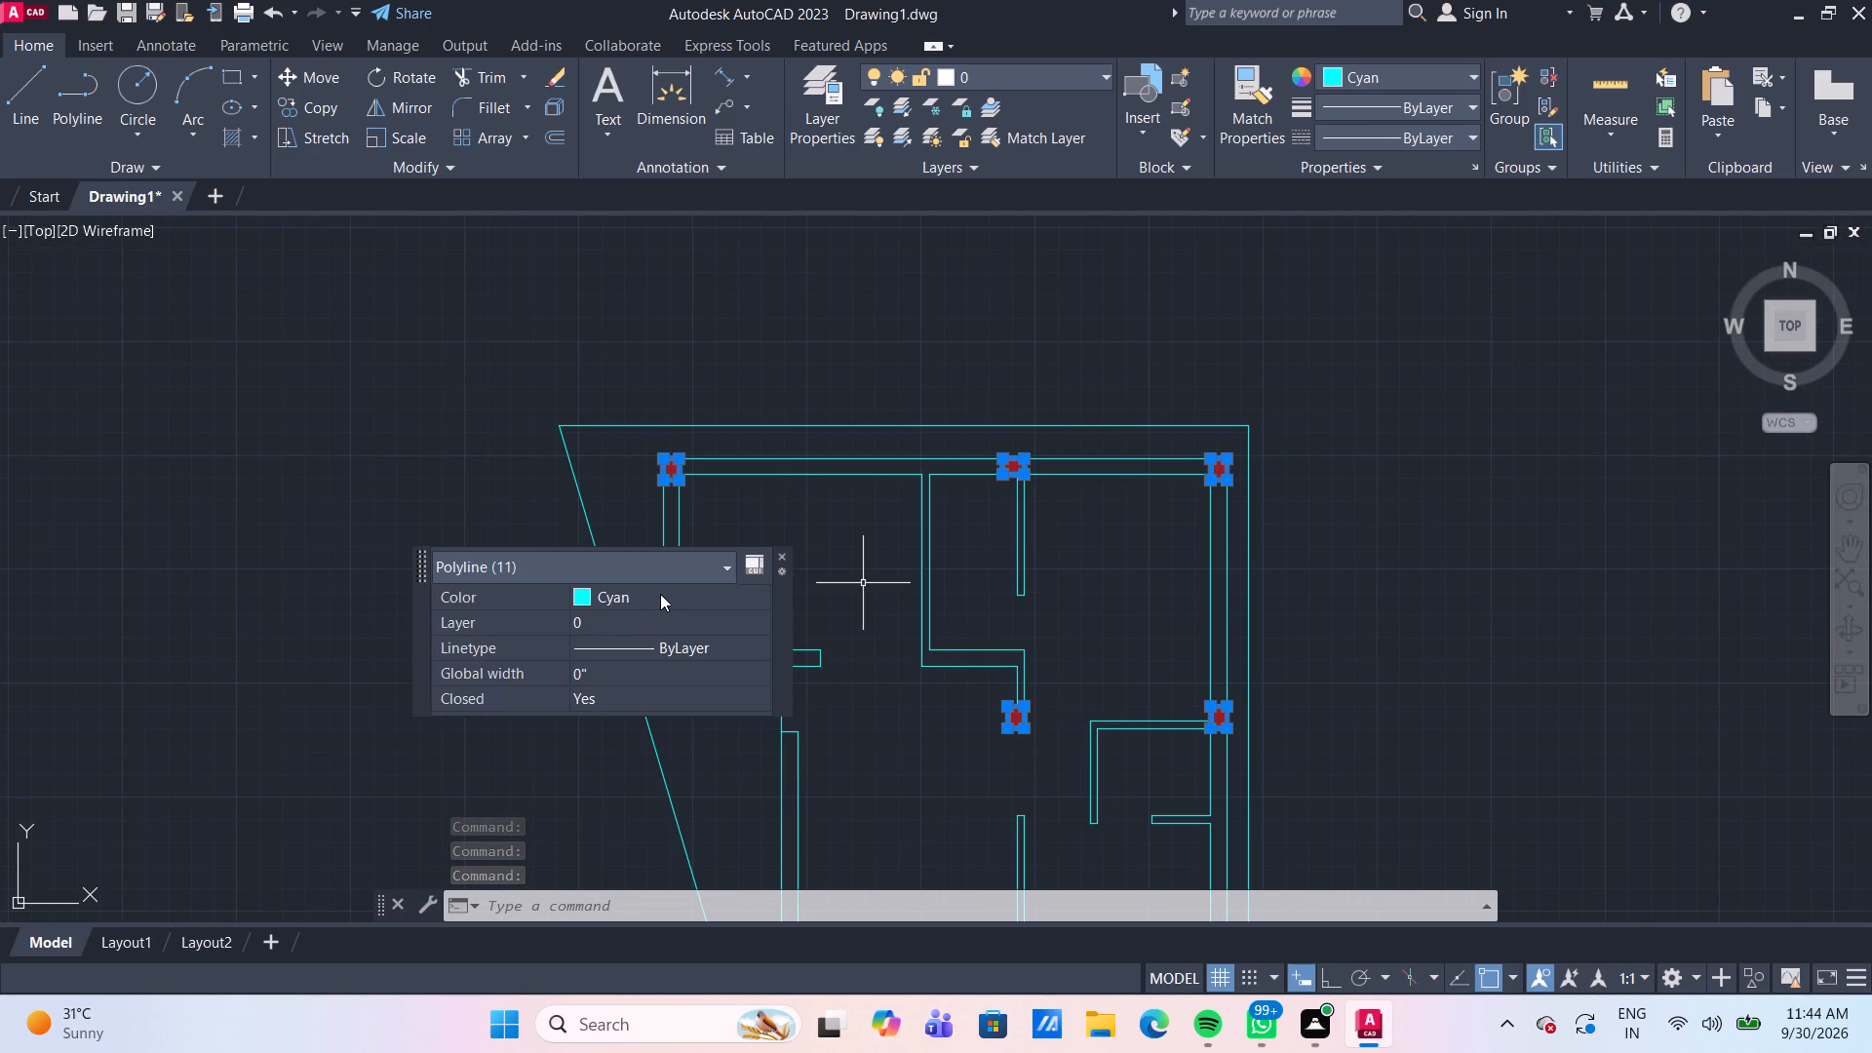
left_click(660, 594)
left_click(660, 594)
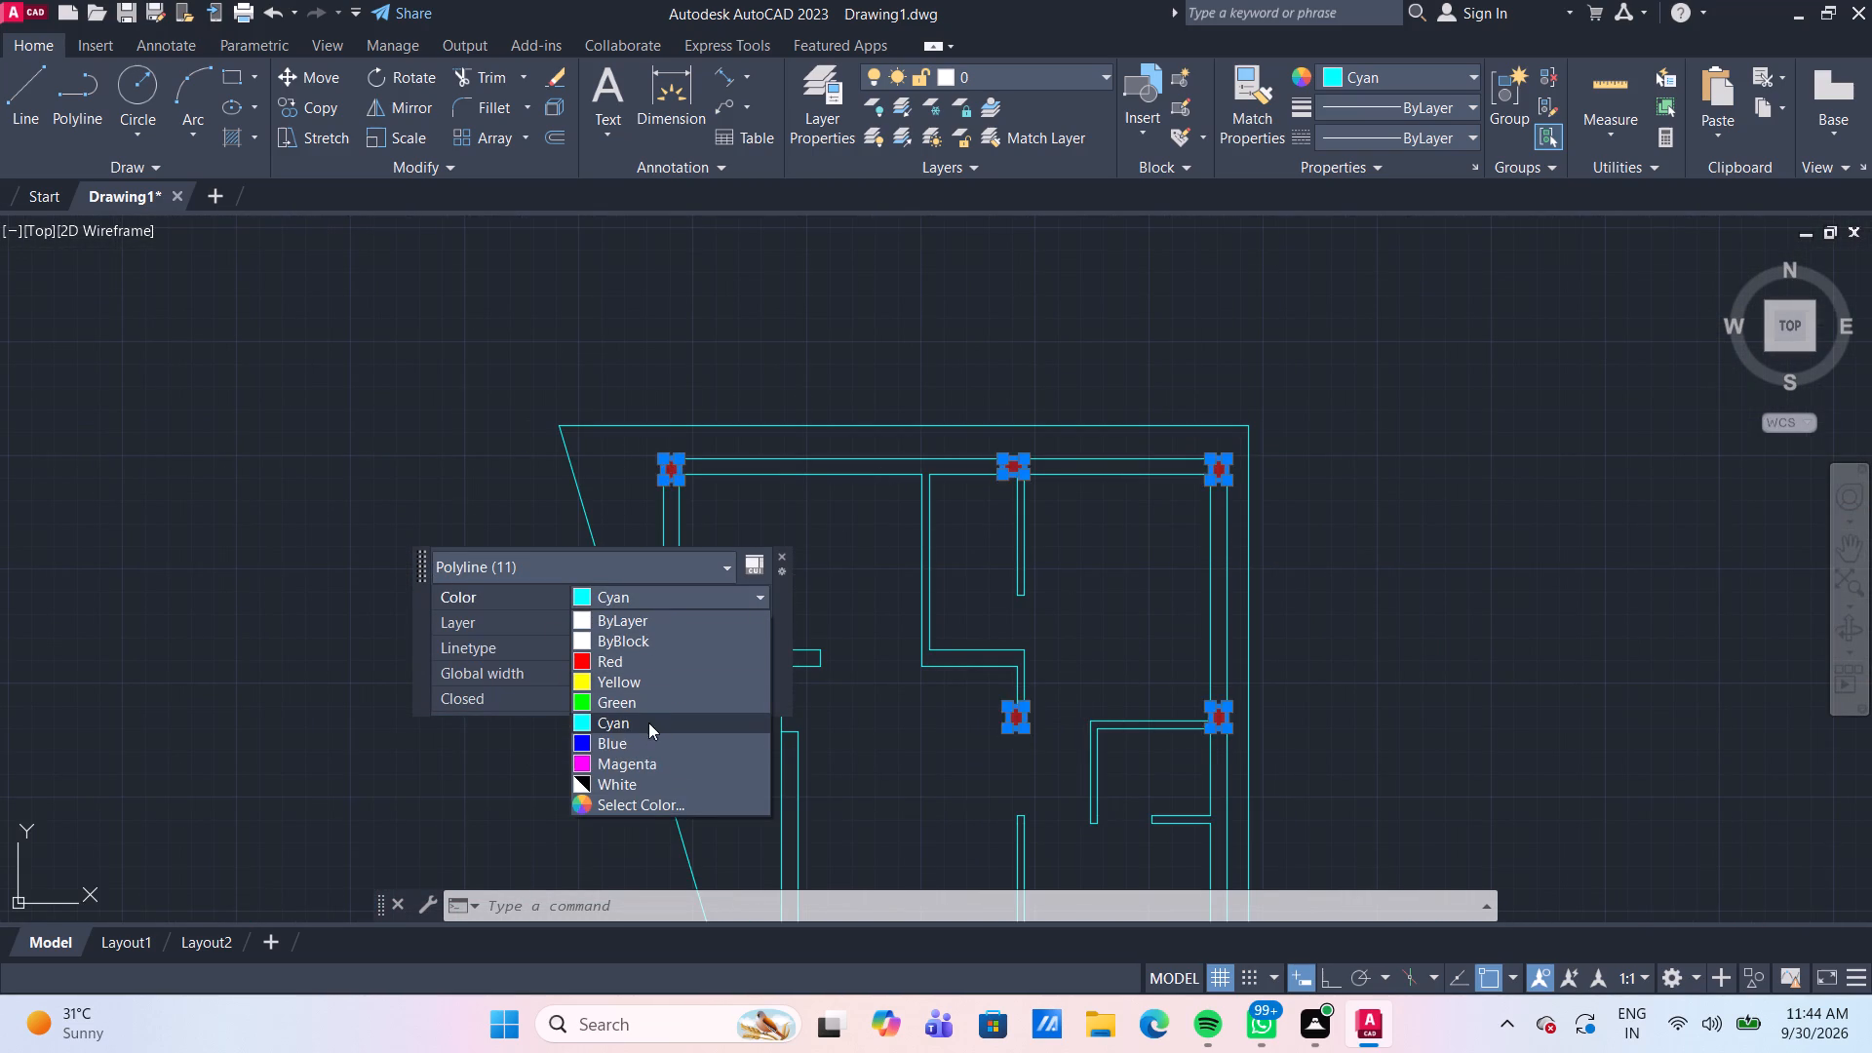
left_click(648, 808)
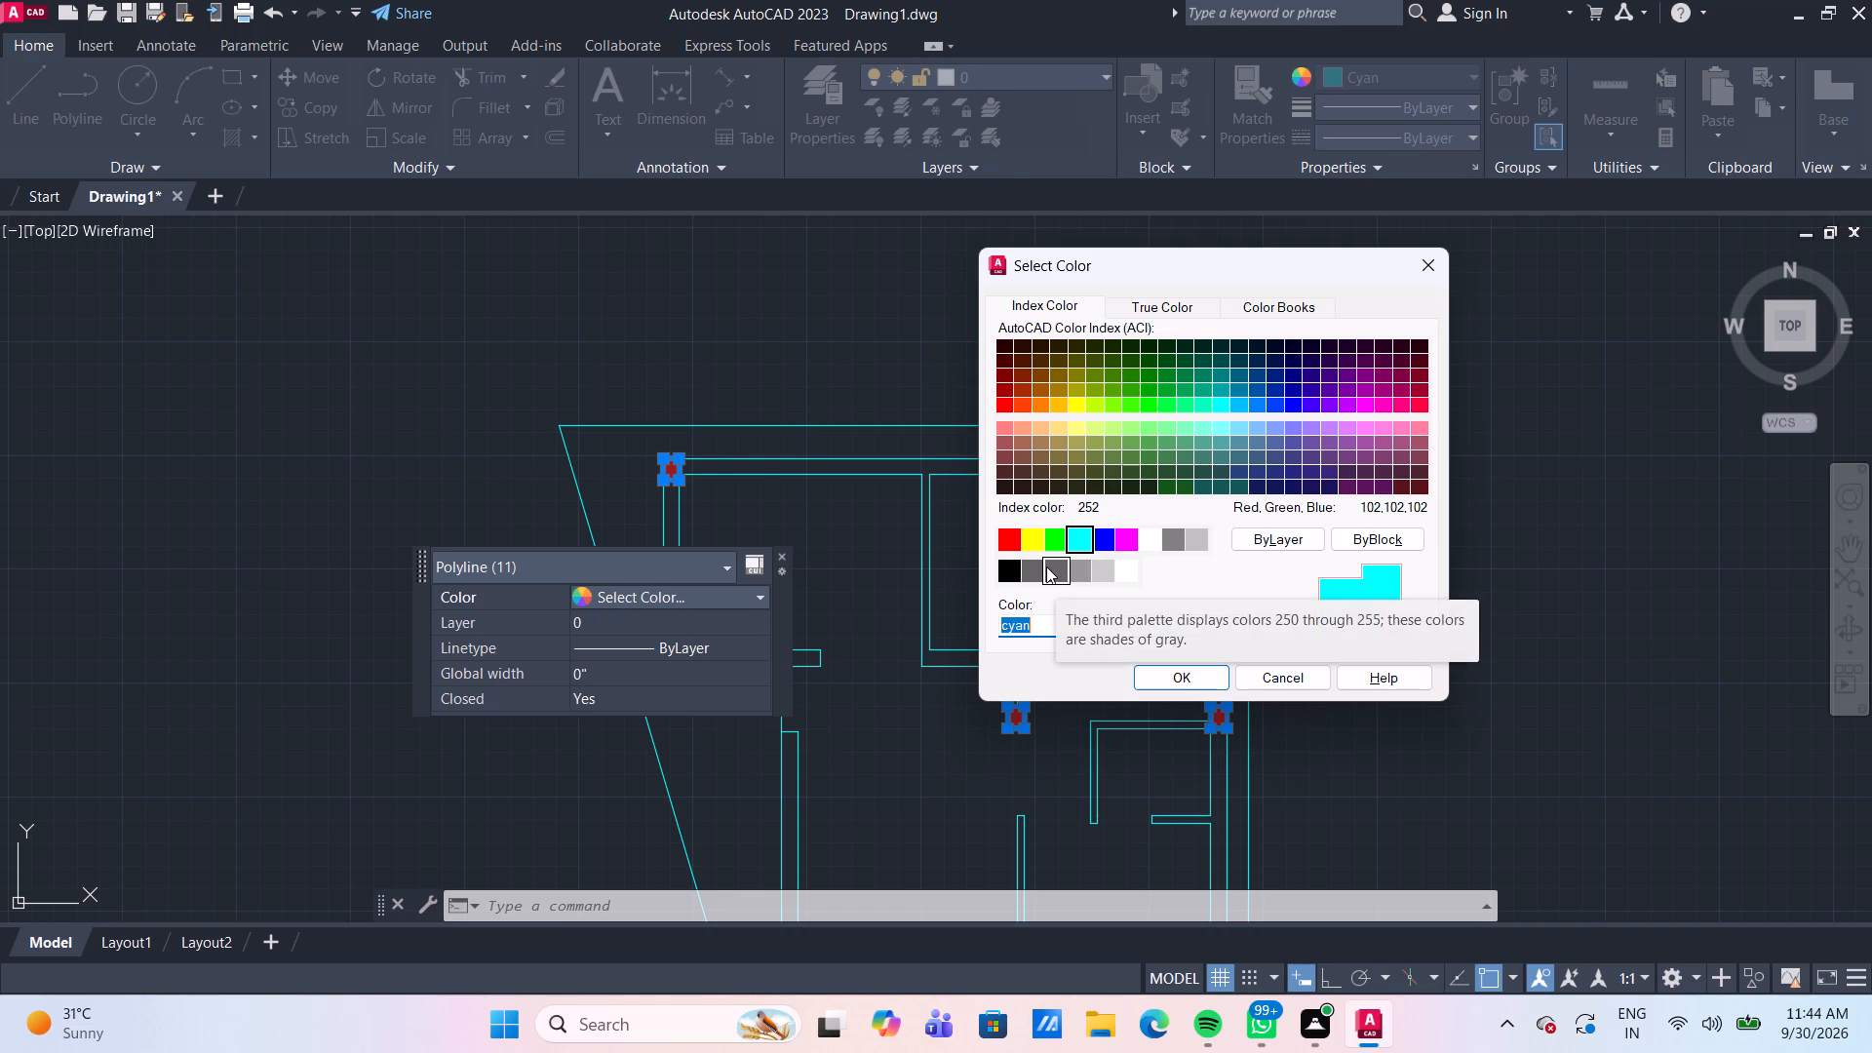
left_click(1010, 345)
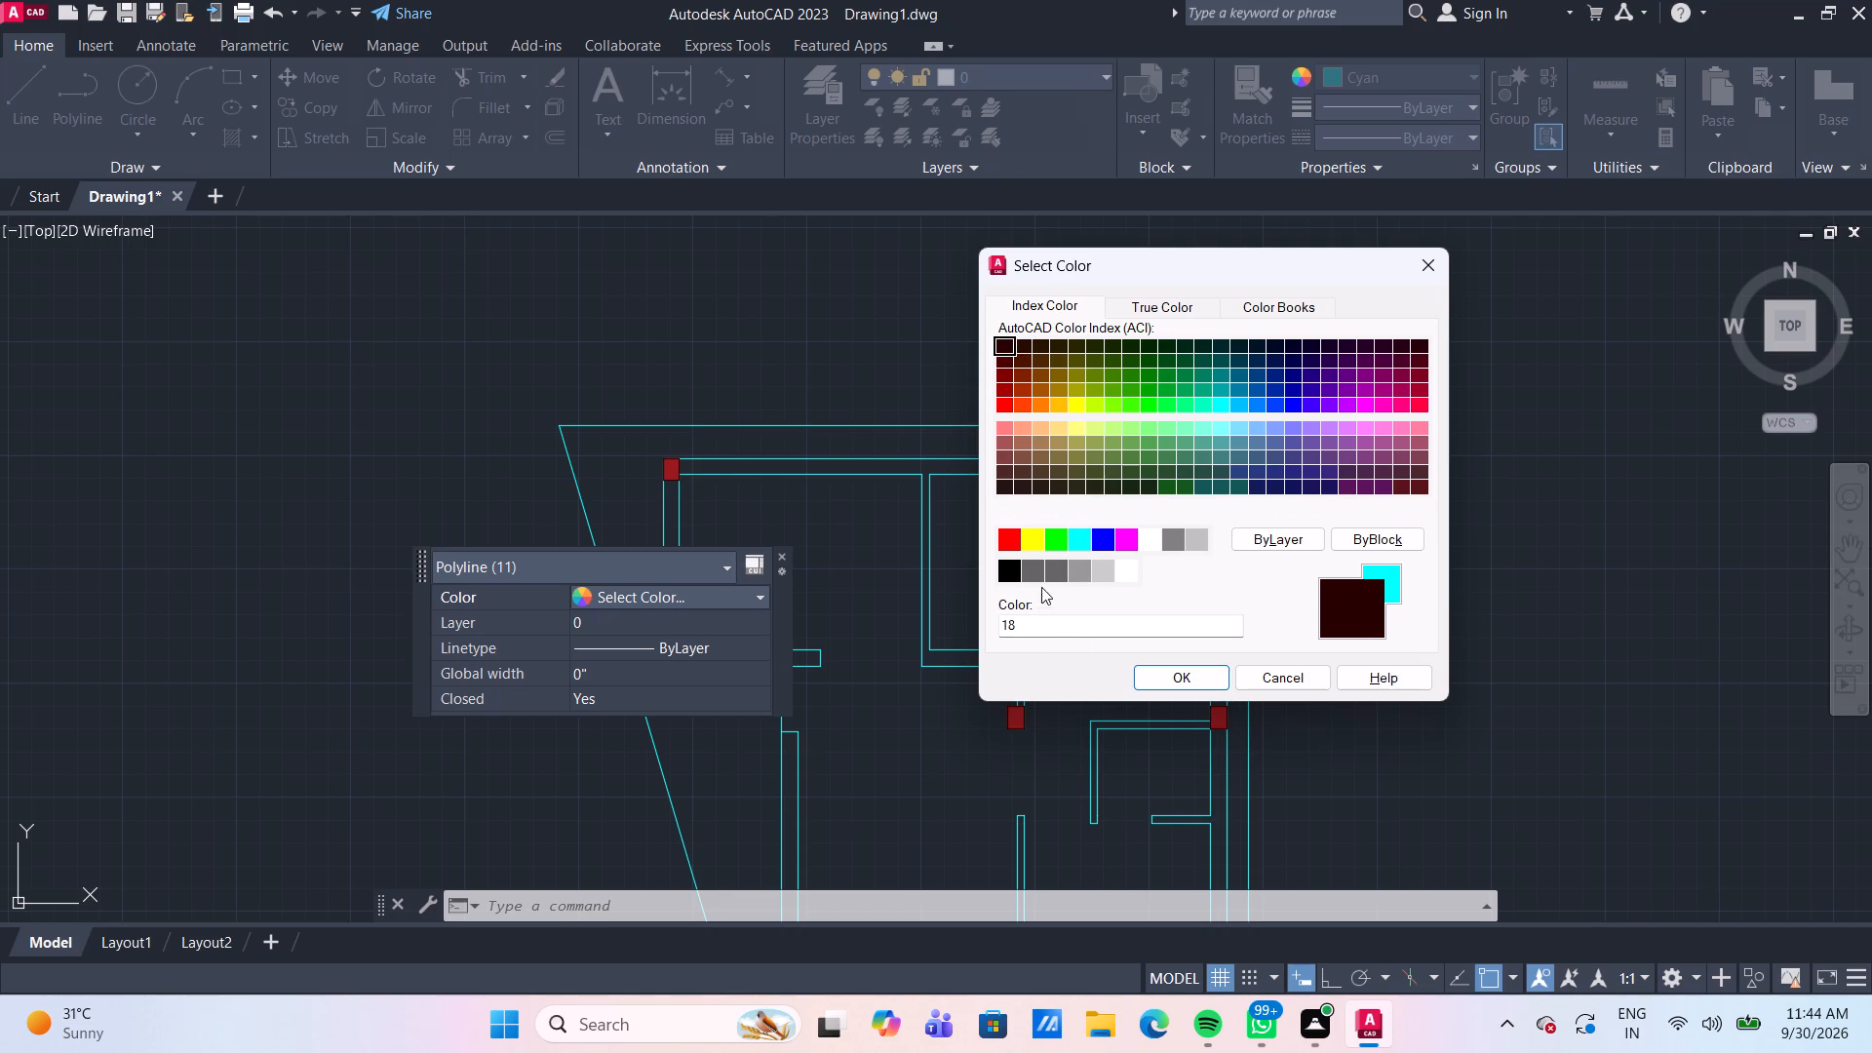
left_click(1179, 679)
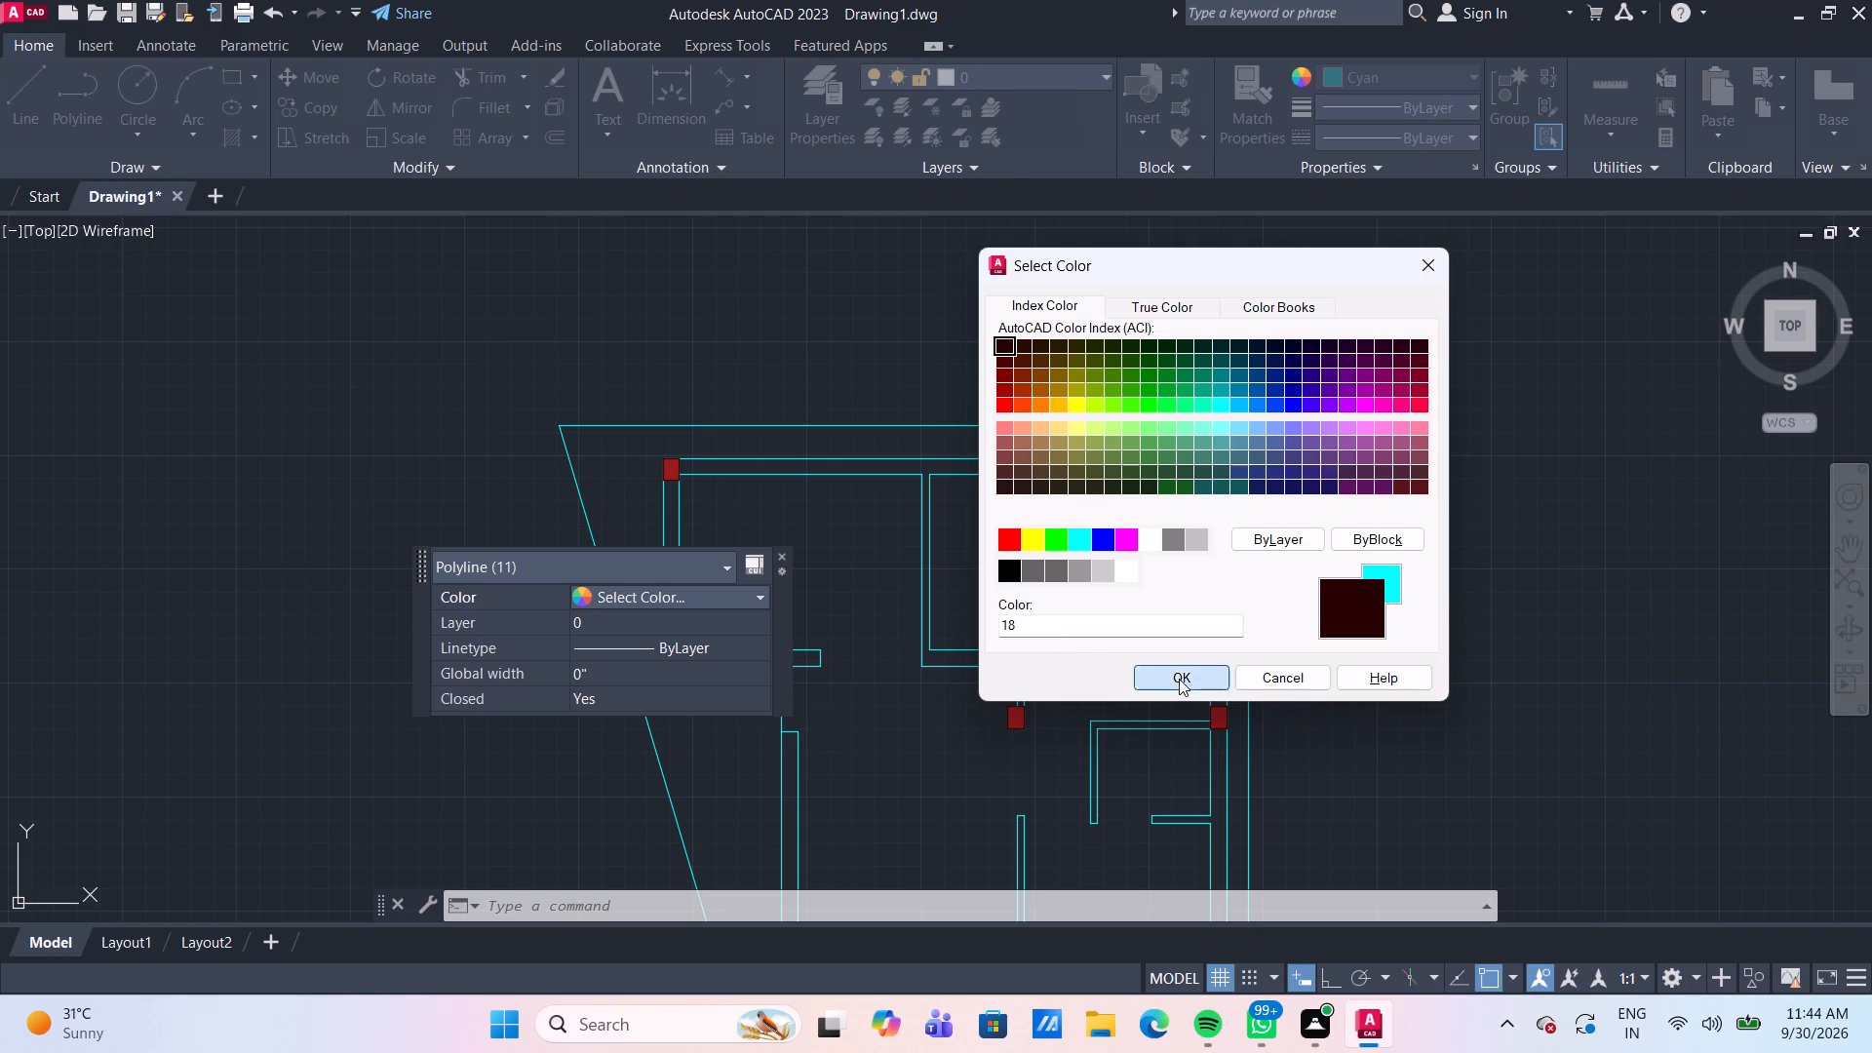
key("Escape")
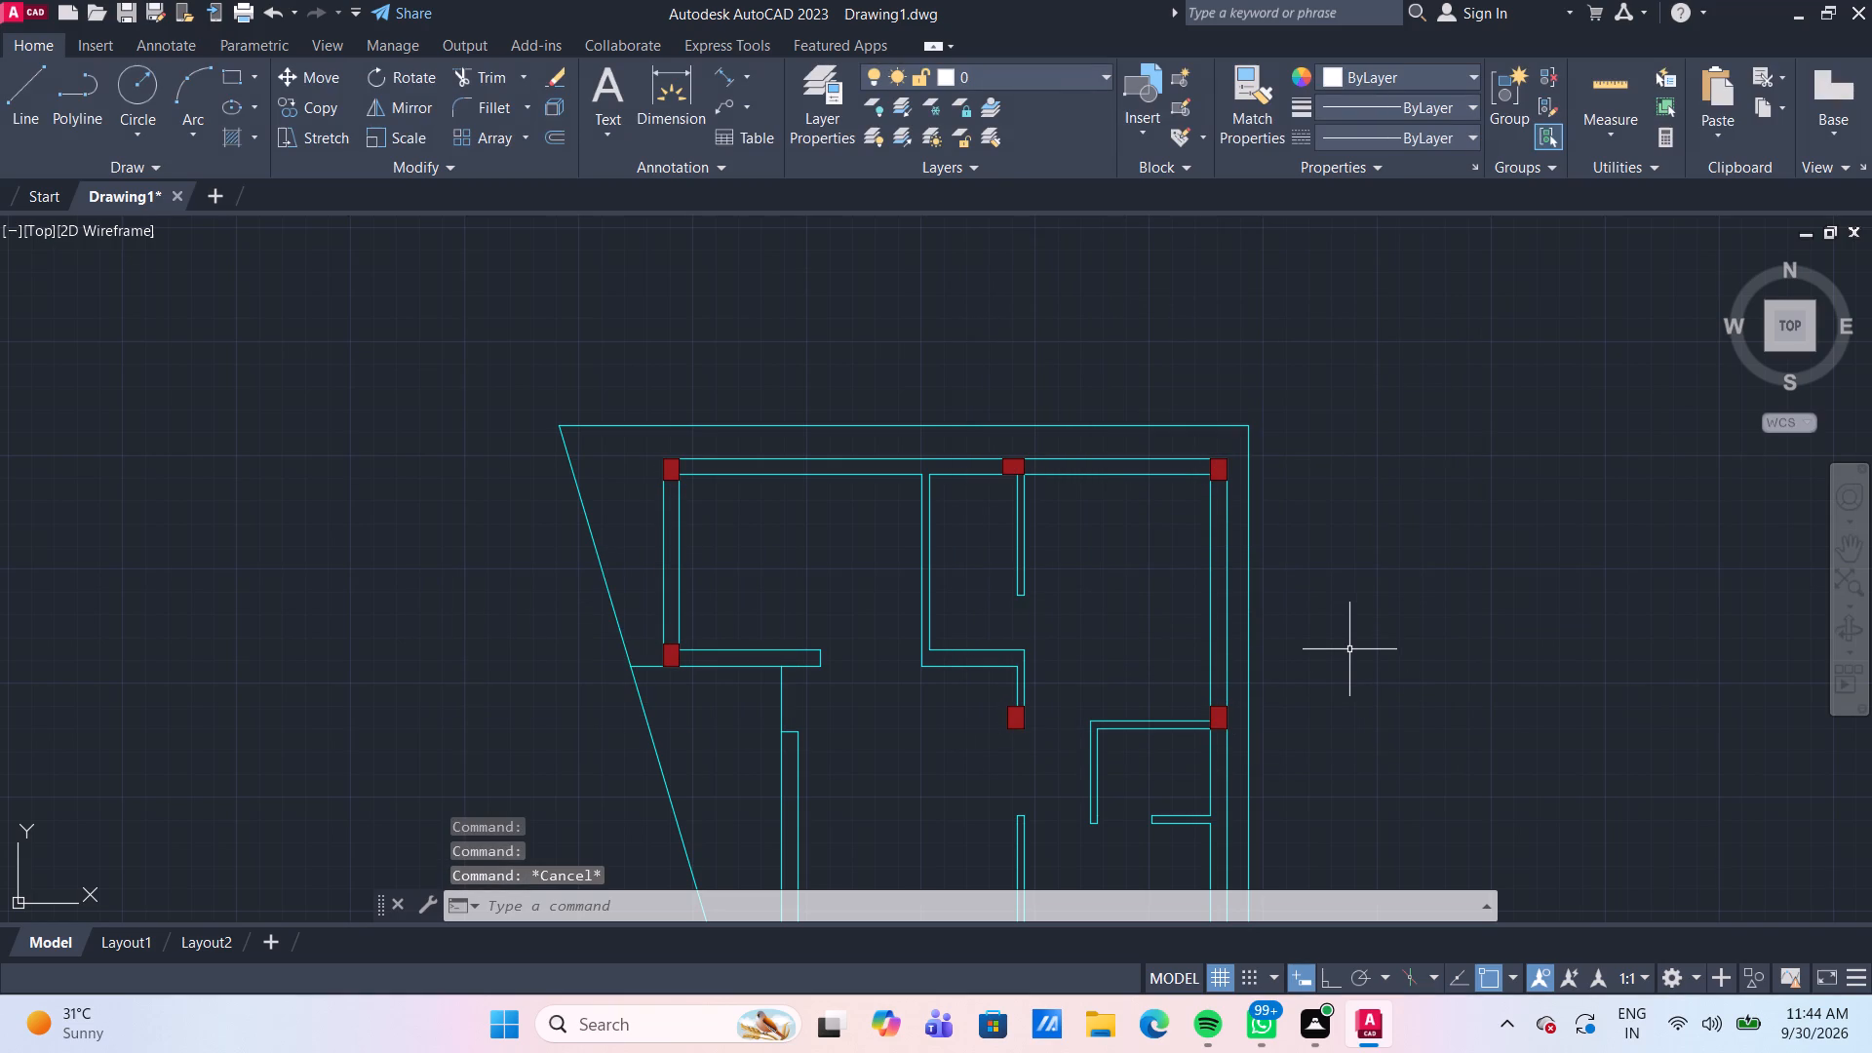
Offset the inner line of the upper-left room's top wall 2' downward into the room.
middle_click_drag(1356, 700, 1313, 554)
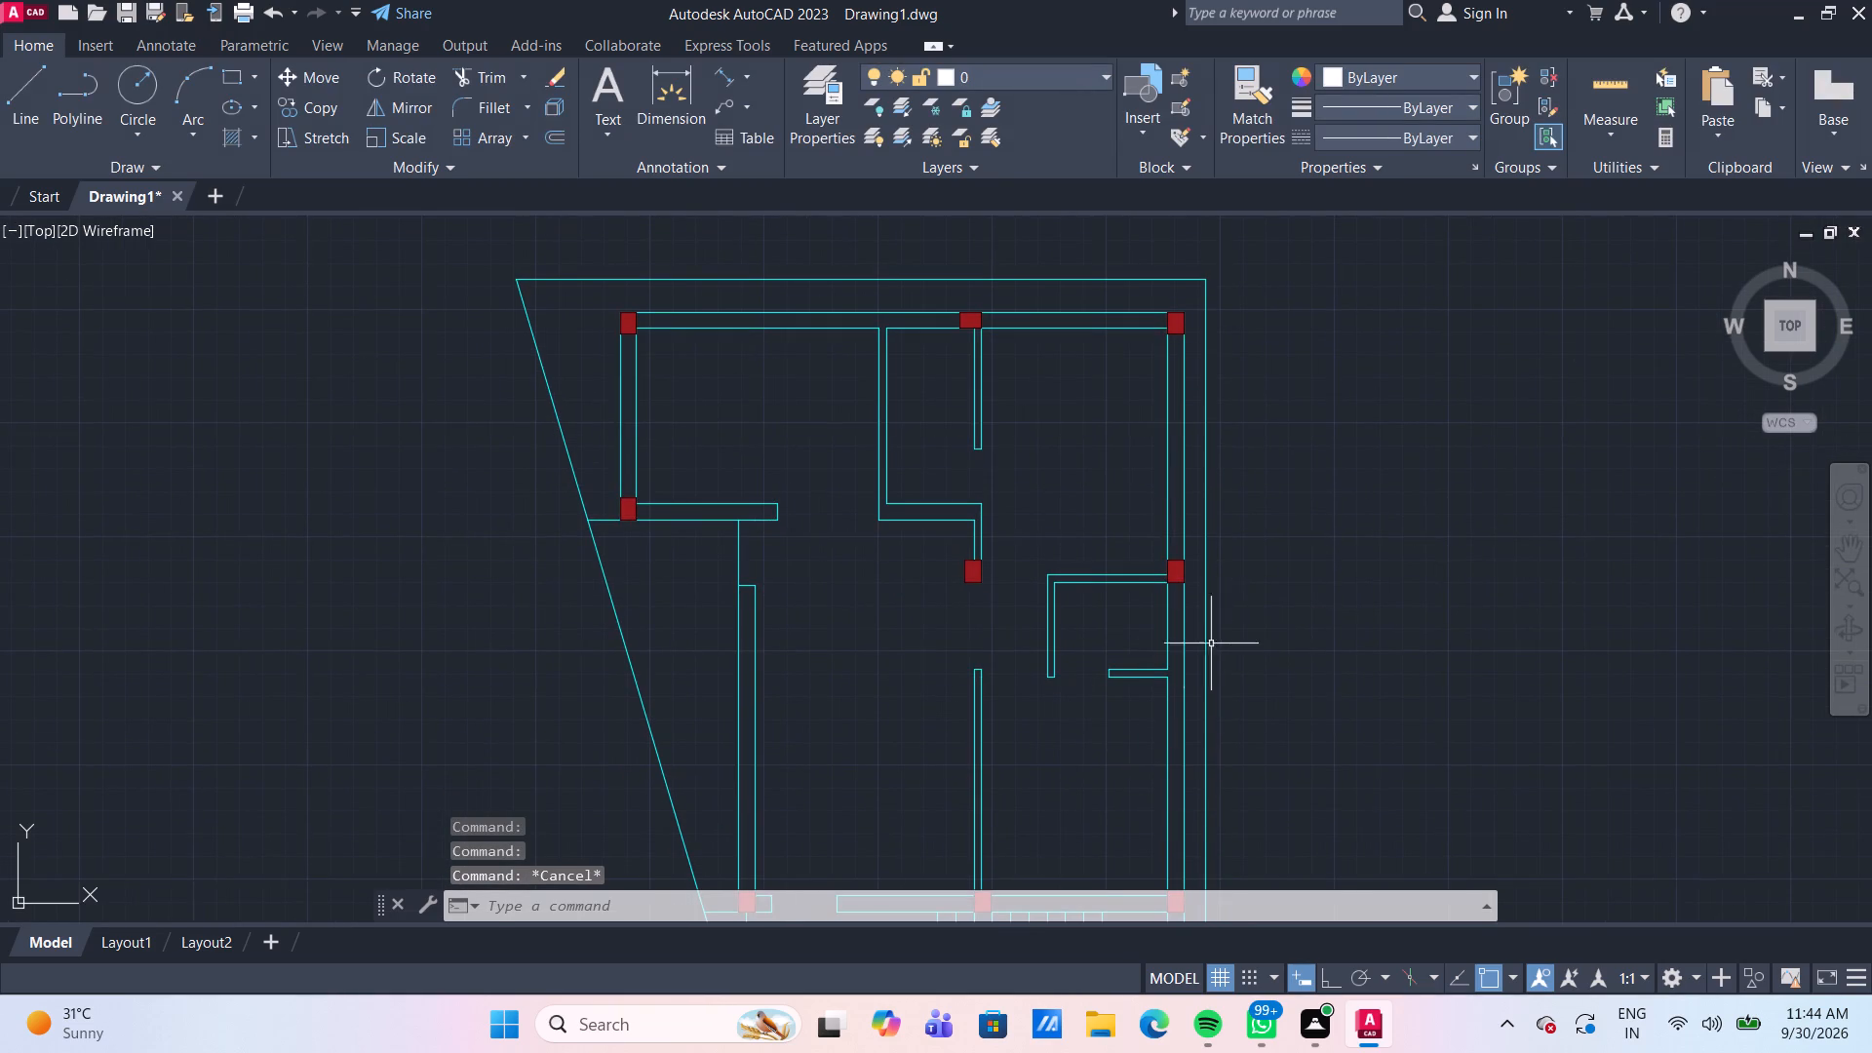
scroll(1184, 641, "up", 1)
scroll(1189, 640, "down", 1)
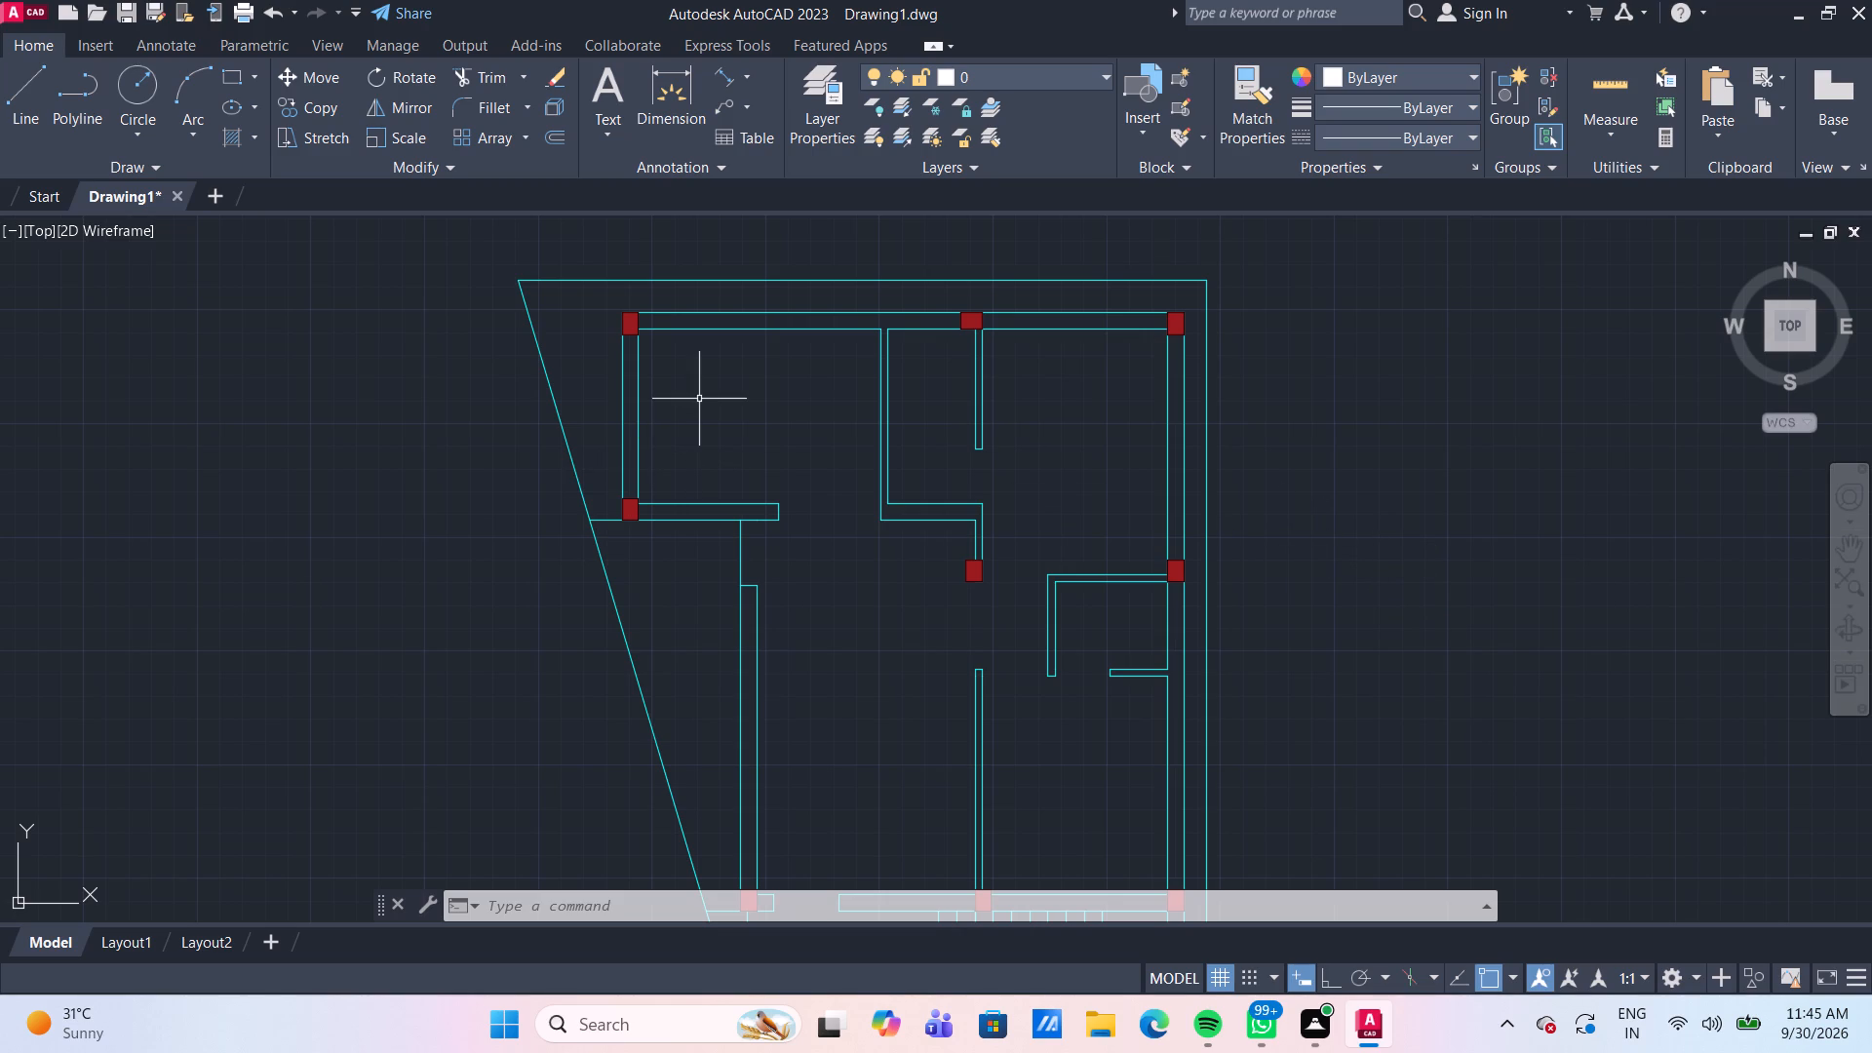
scroll(700, 394, "up", 1)
middle_click_drag(716, 398, 743, 505)
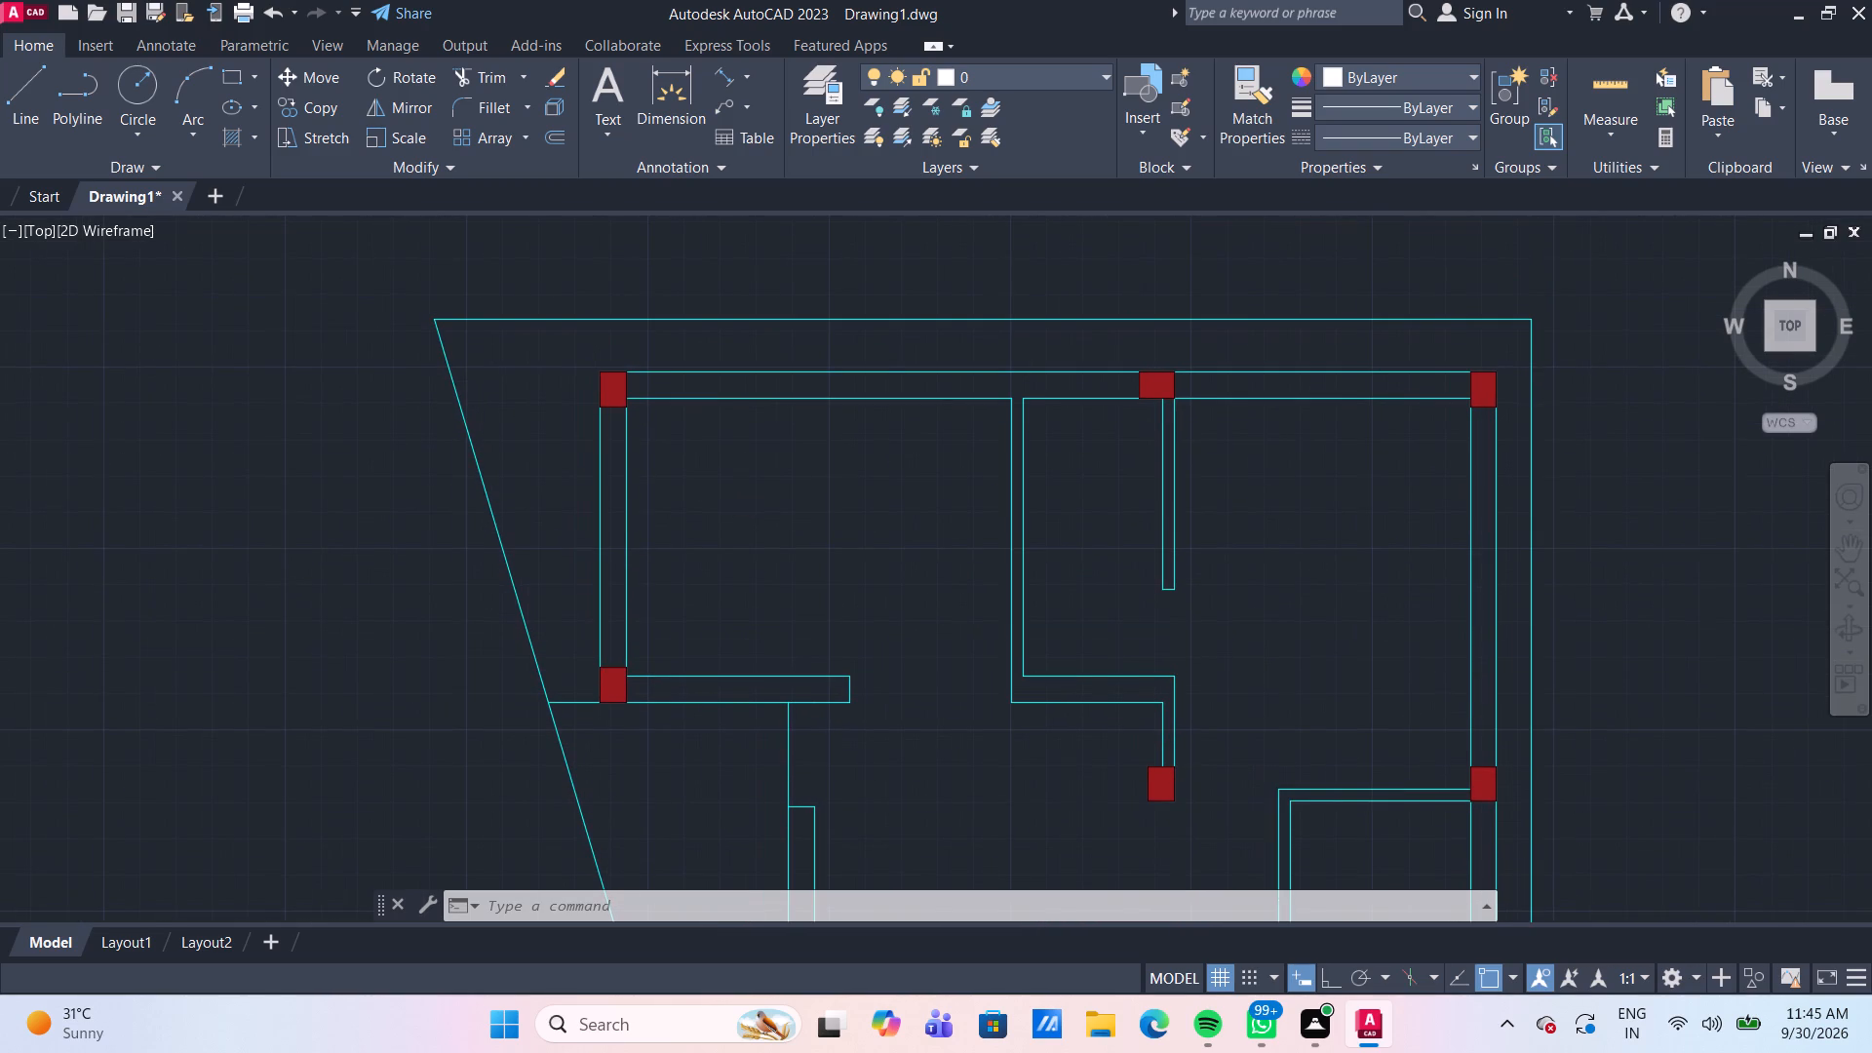
key("o")
key("Return")
key("Return")
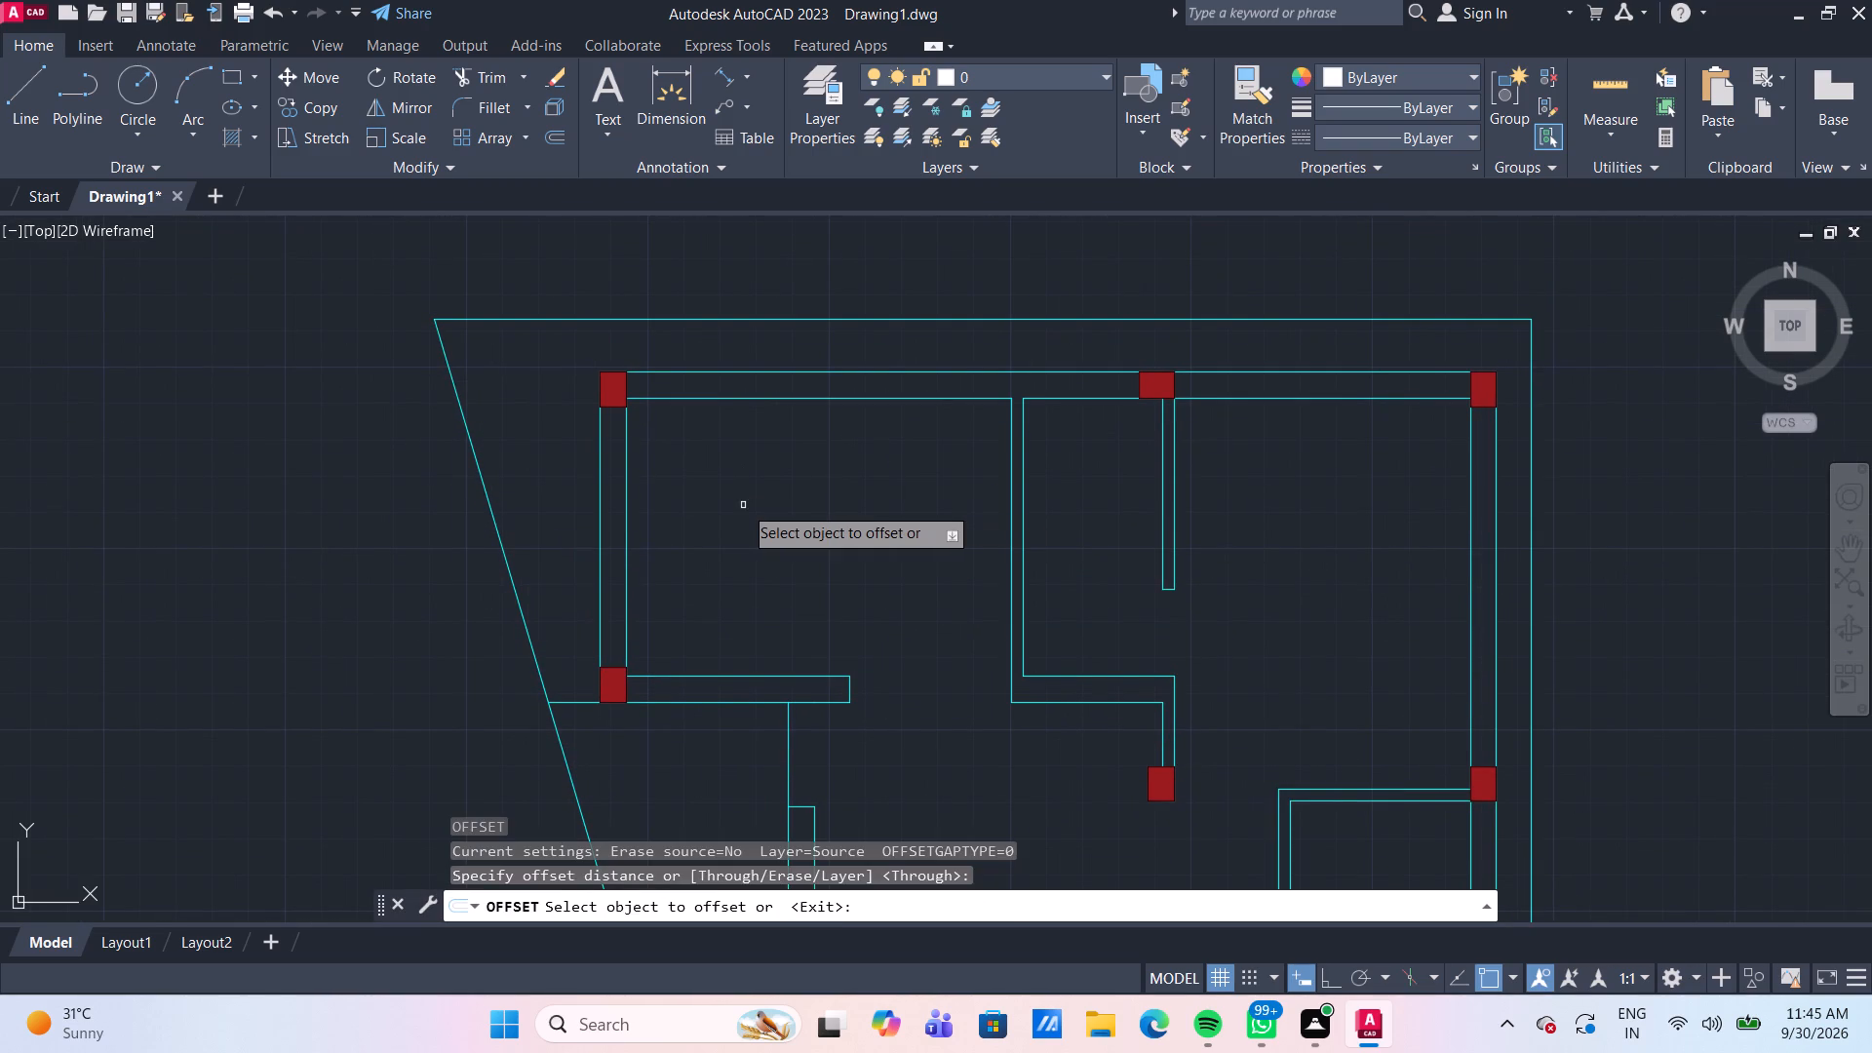
left_click(831, 399)
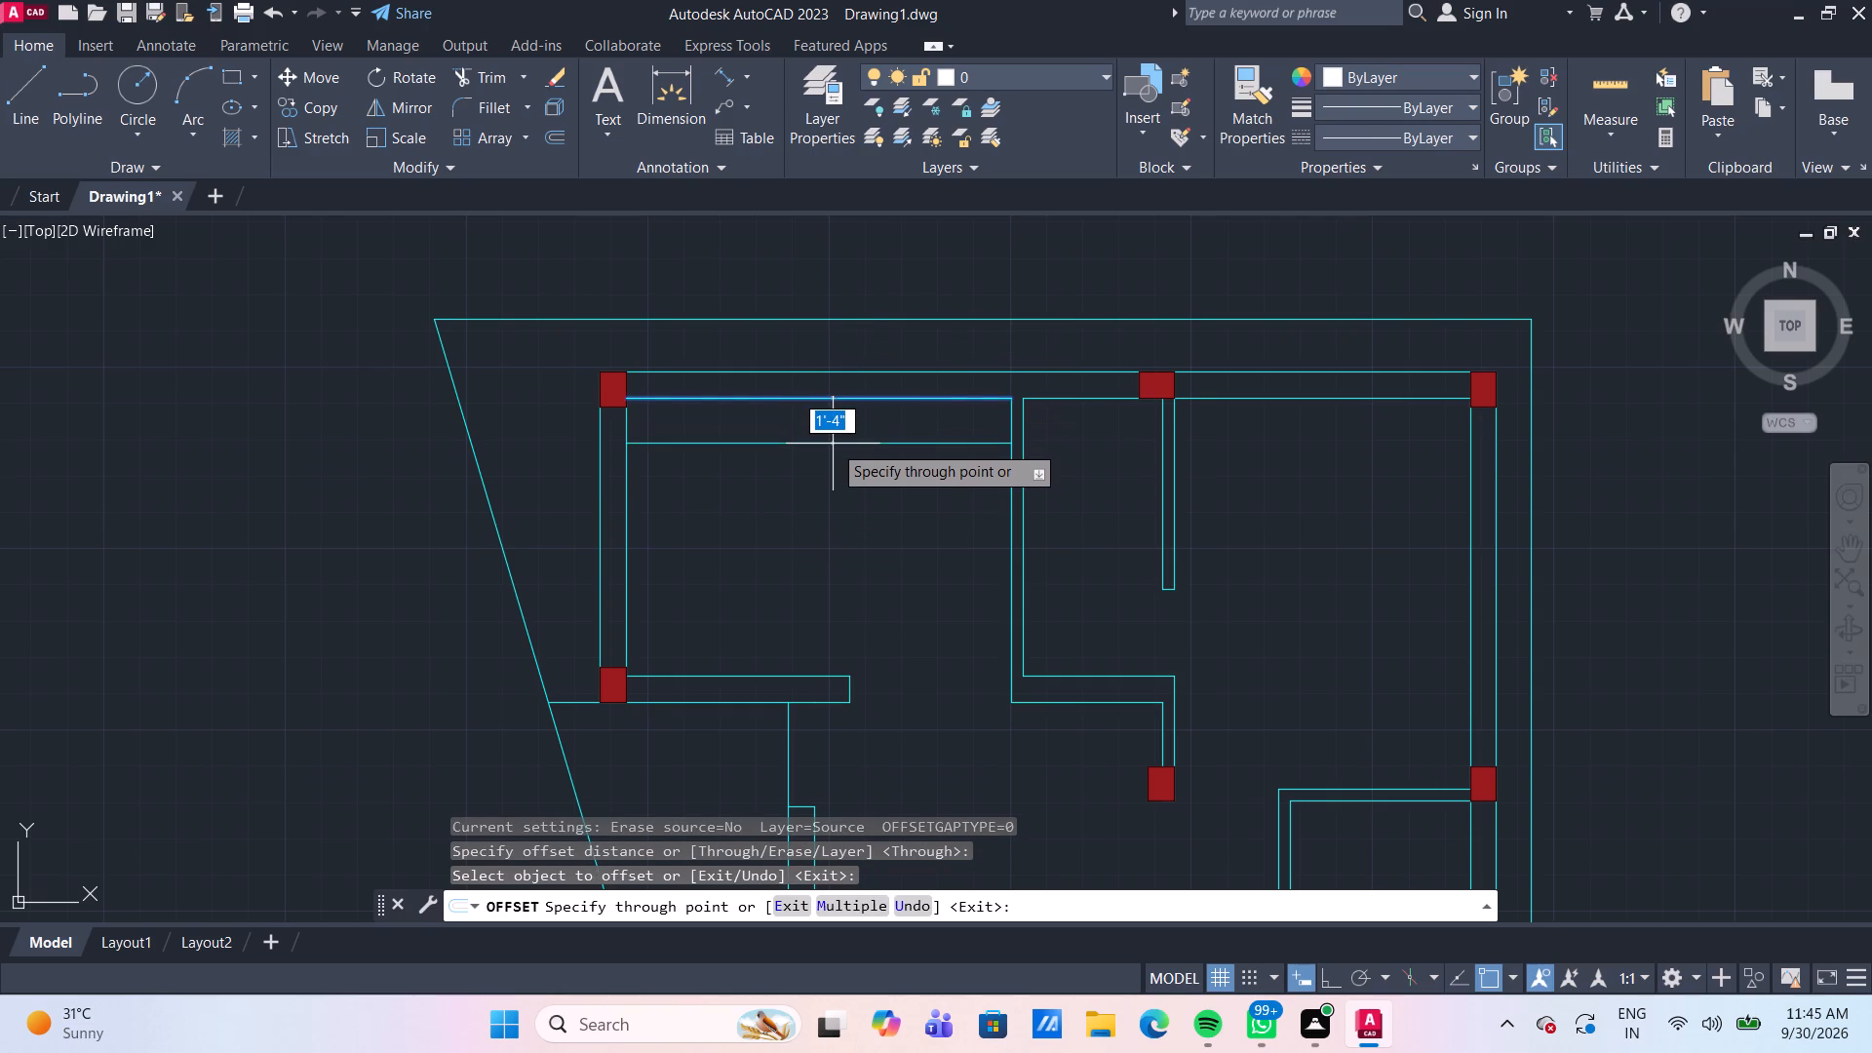
type("2'")
key("Return")
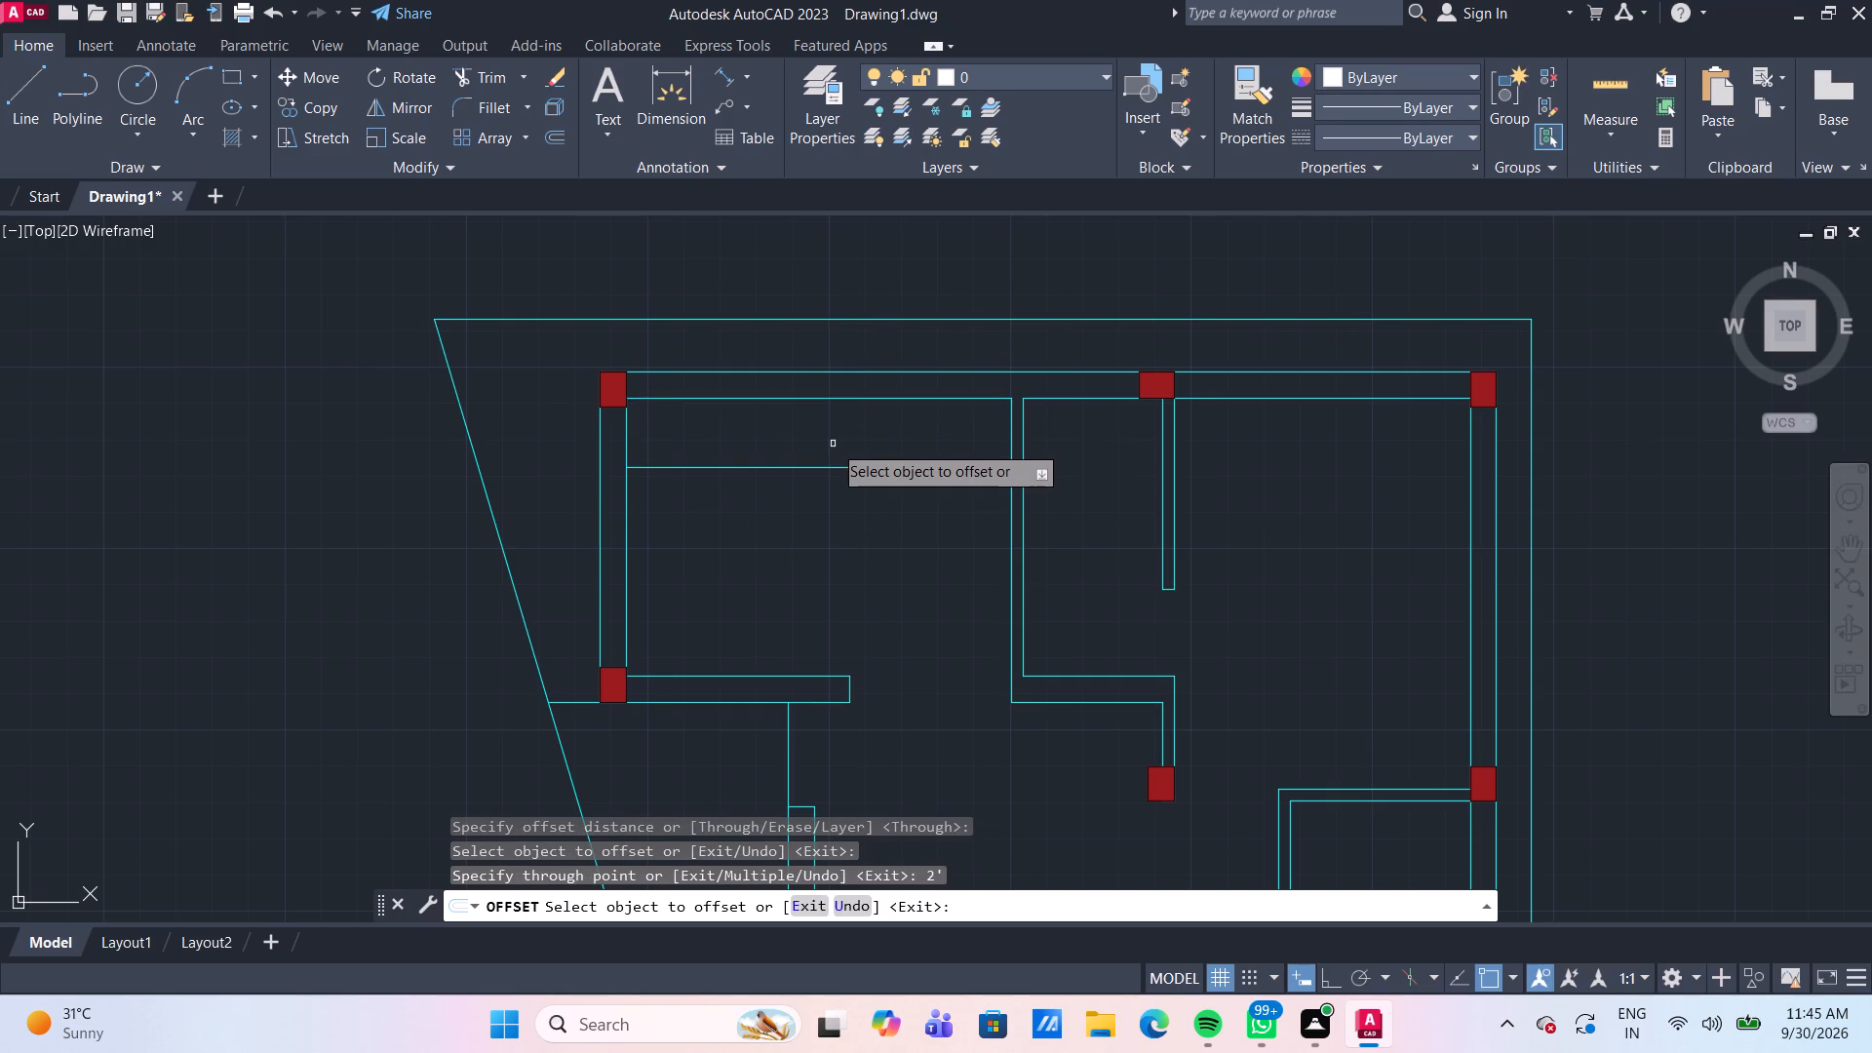
Offset the inner line of the upper-left room's left wall 2' into the room.
left_click(626, 532)
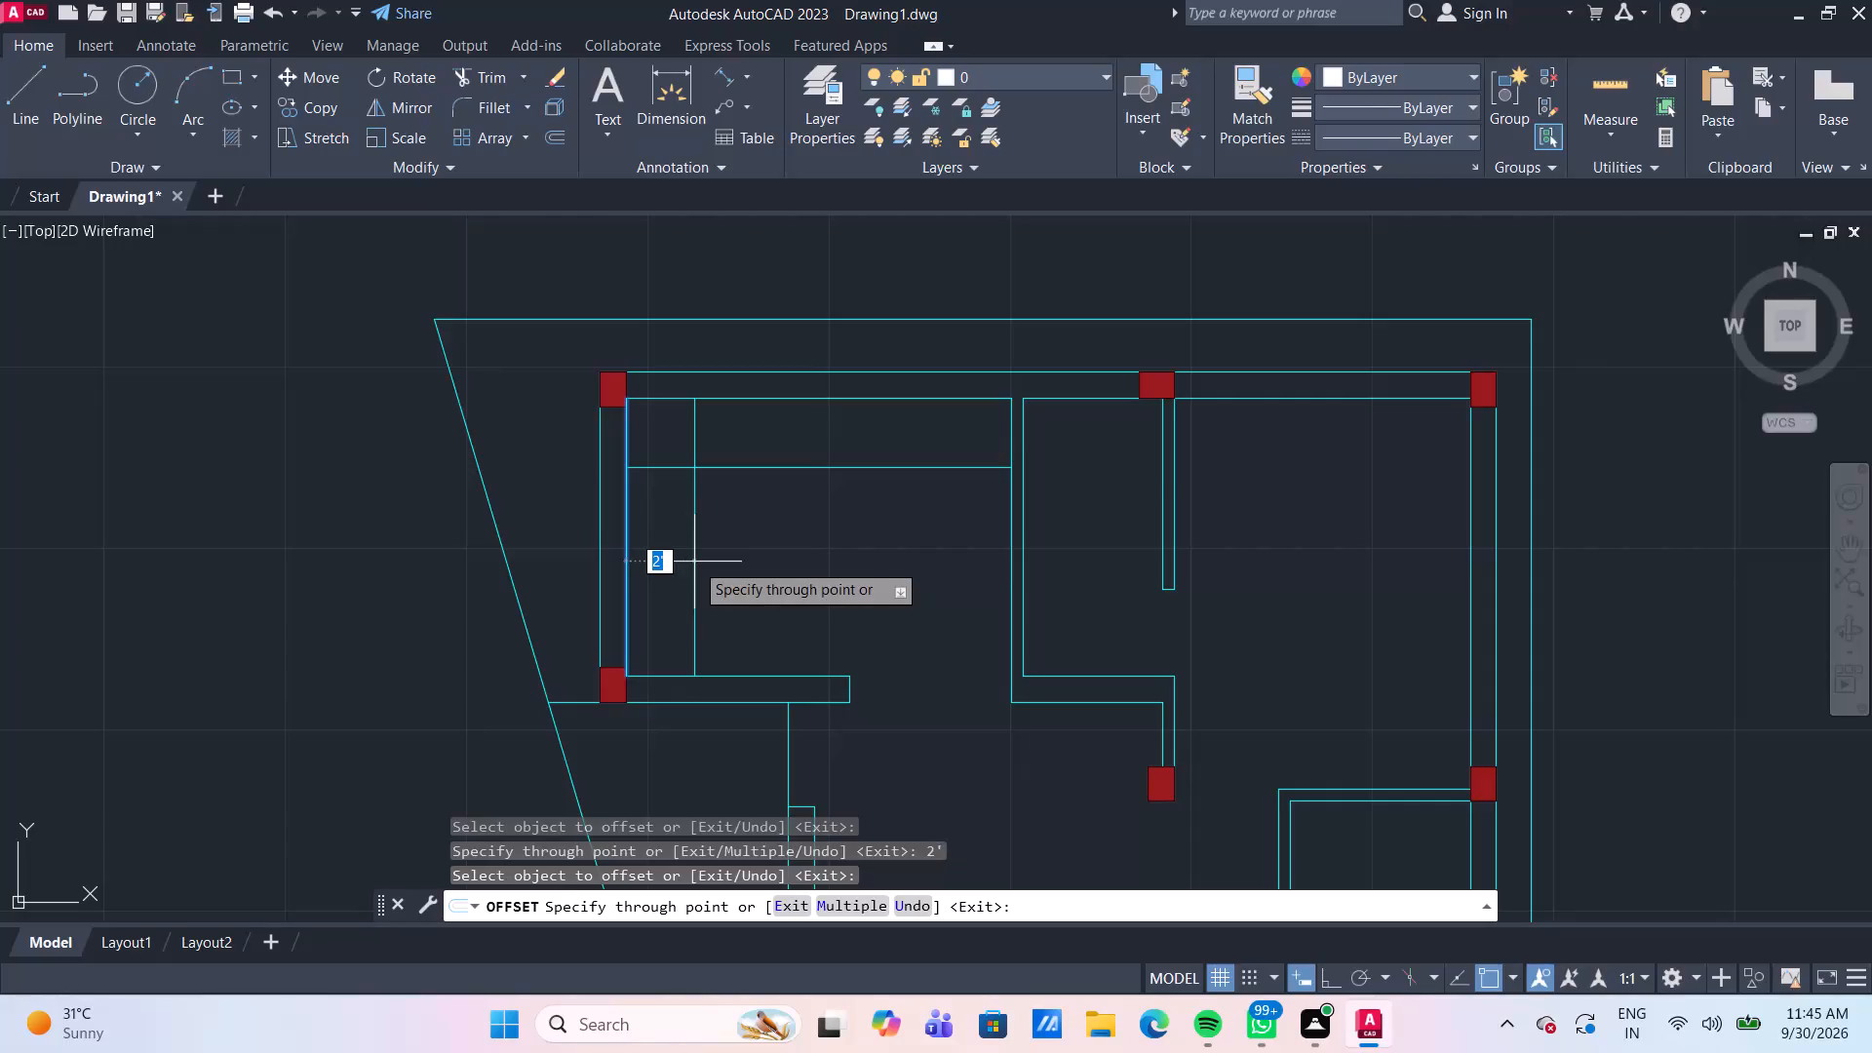
key("2")
key("apostrophe")
key("Return")
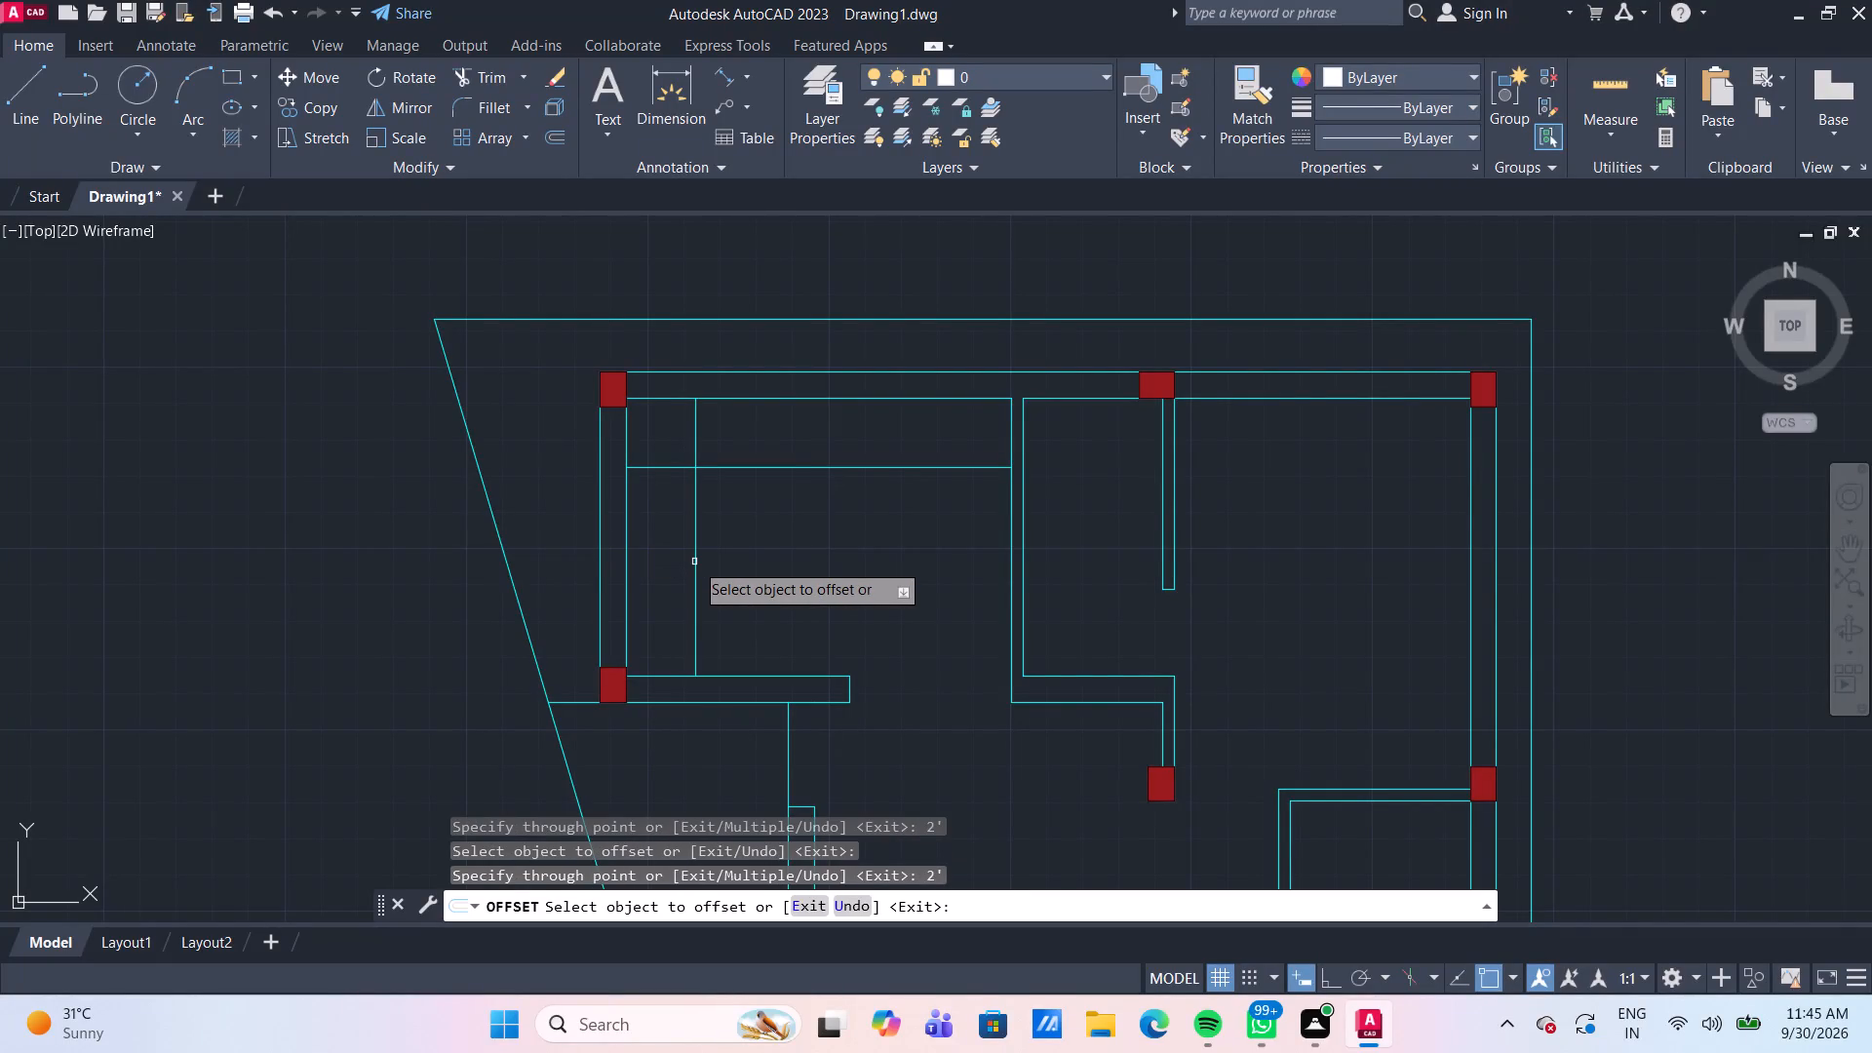
key("Escape")
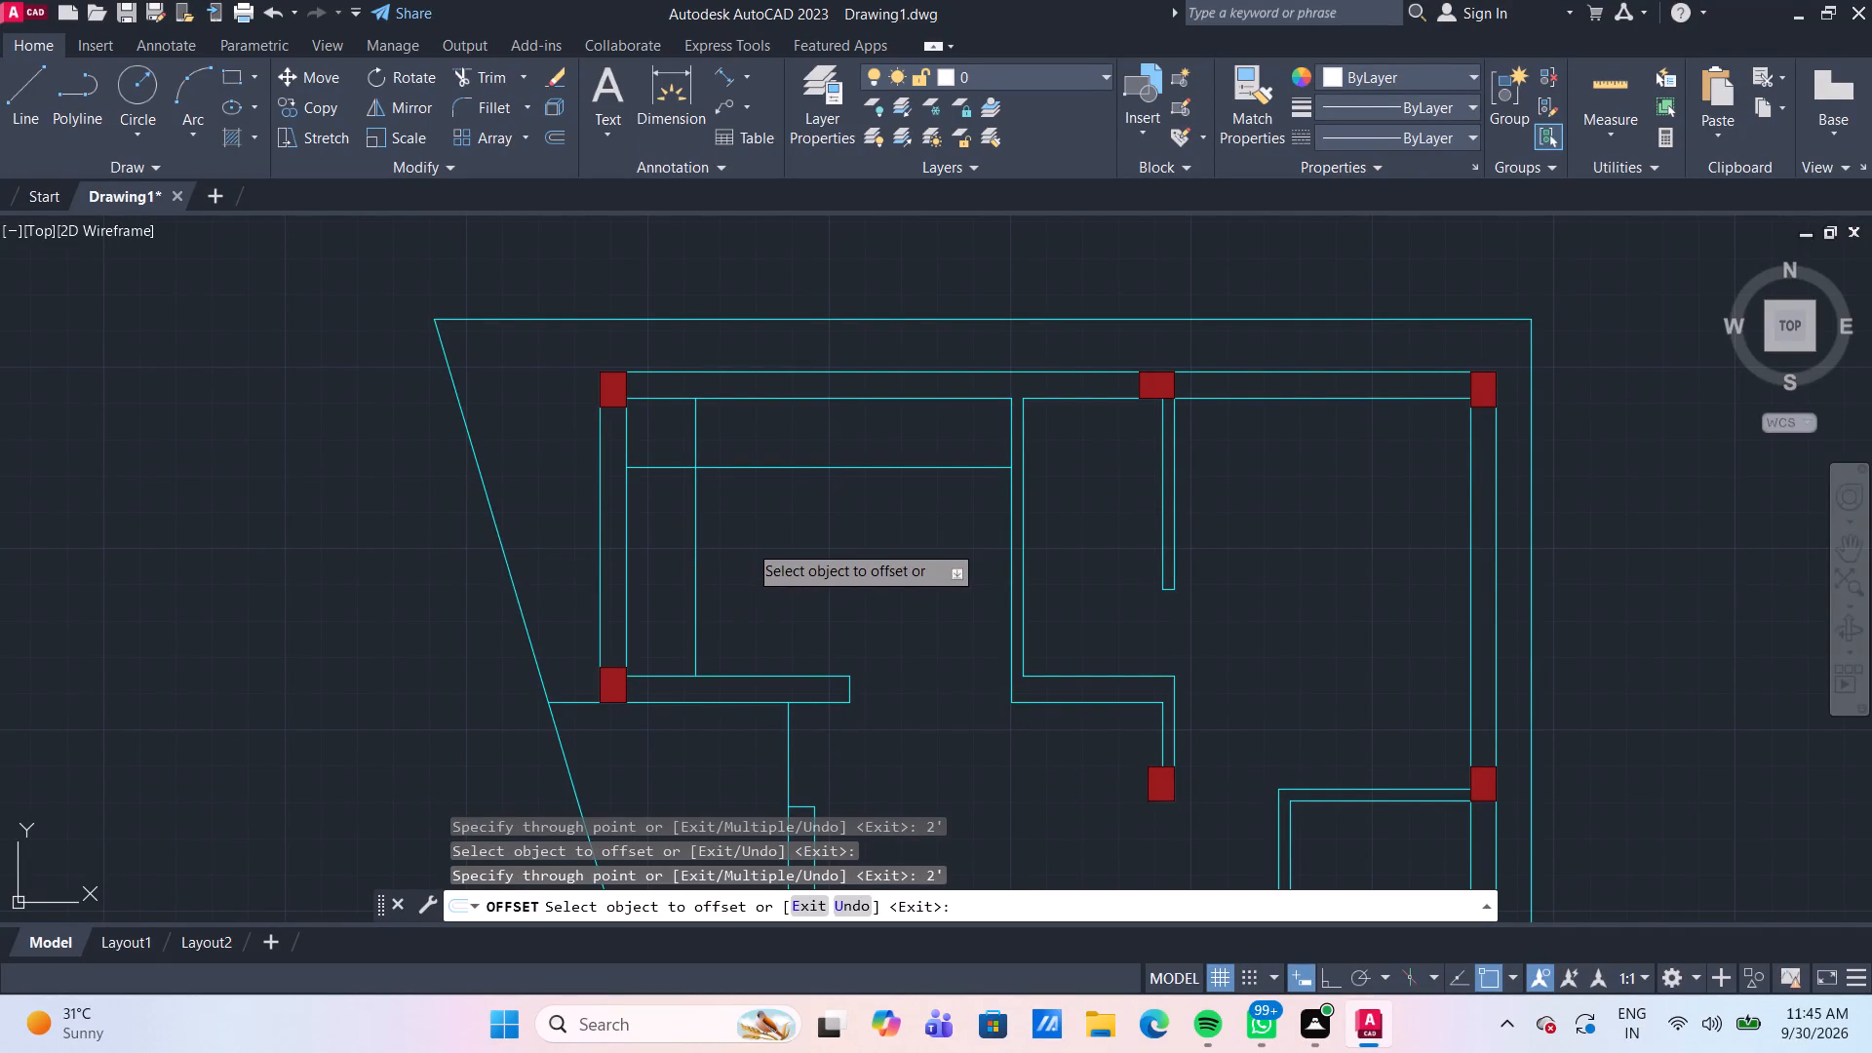
Trim the ends of the two offset lines beyond their crossing to form a clean corner in the upper-left room.
type("TR")
key("Return")
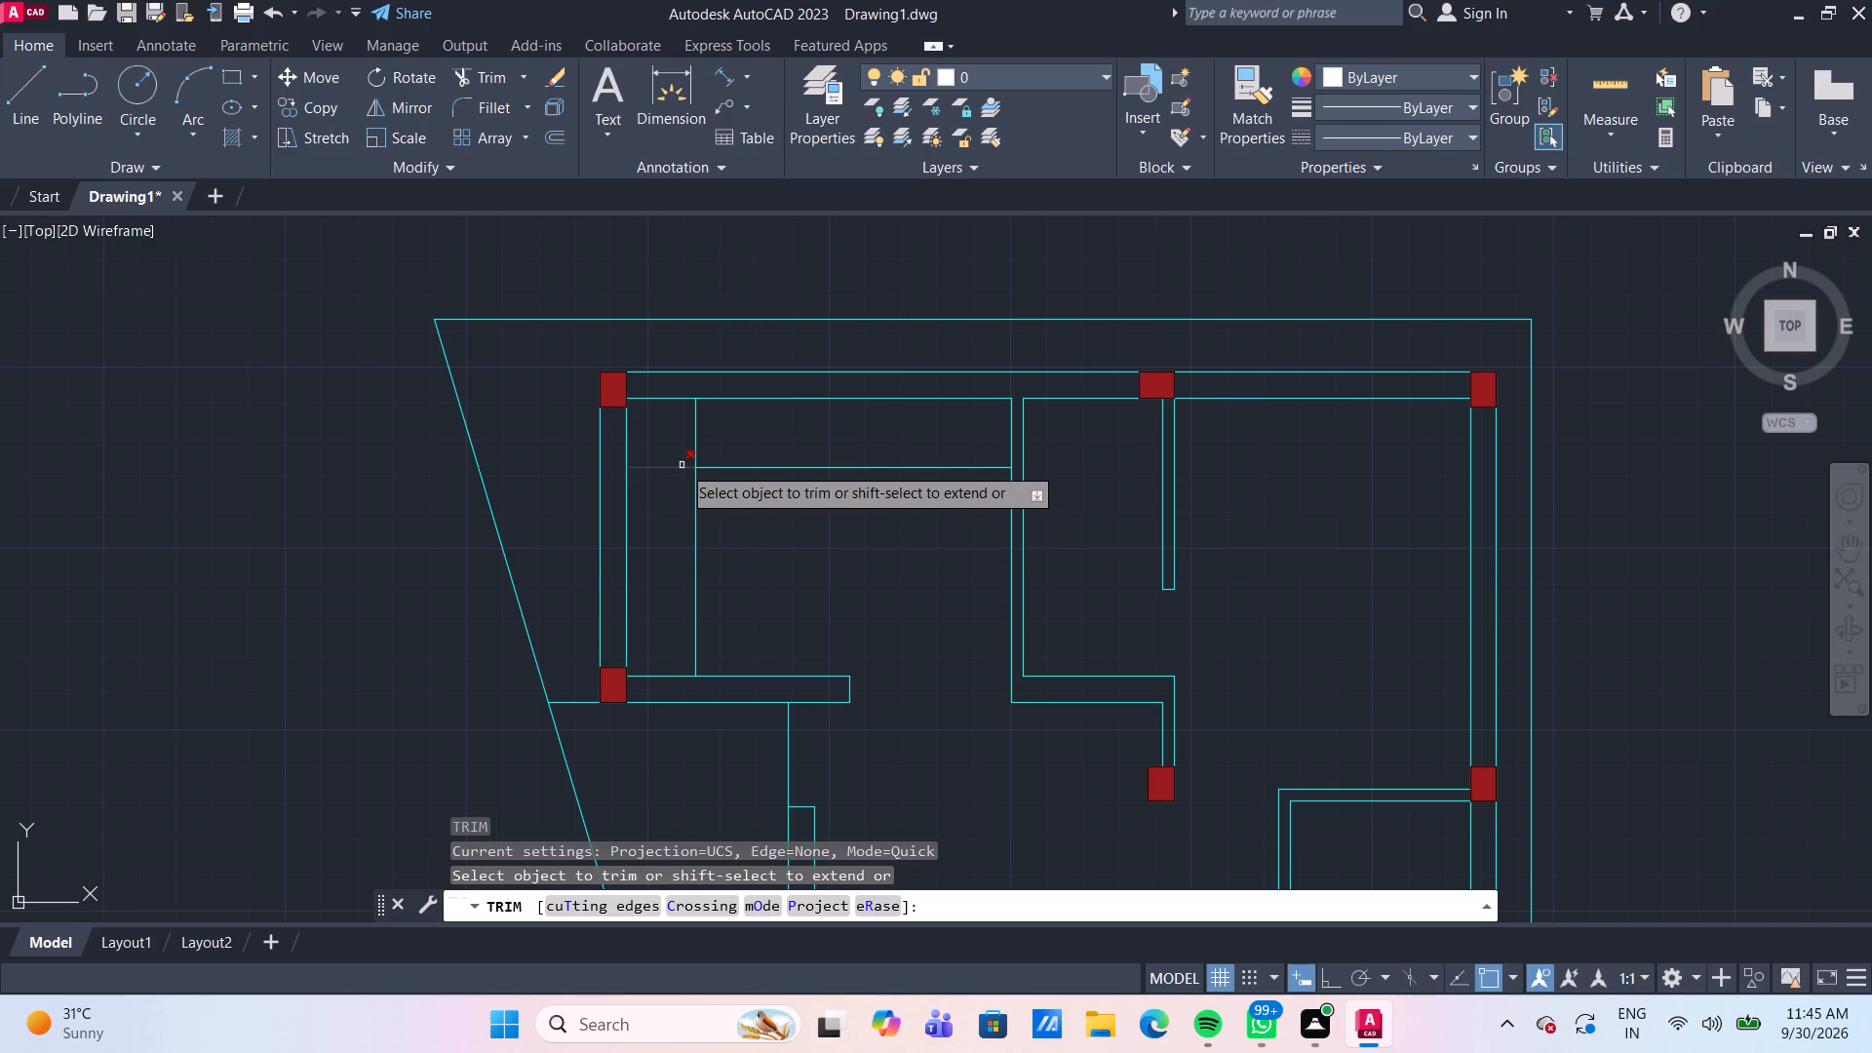
left_click(682, 465)
left_click(699, 448)
left_click(684, 442)
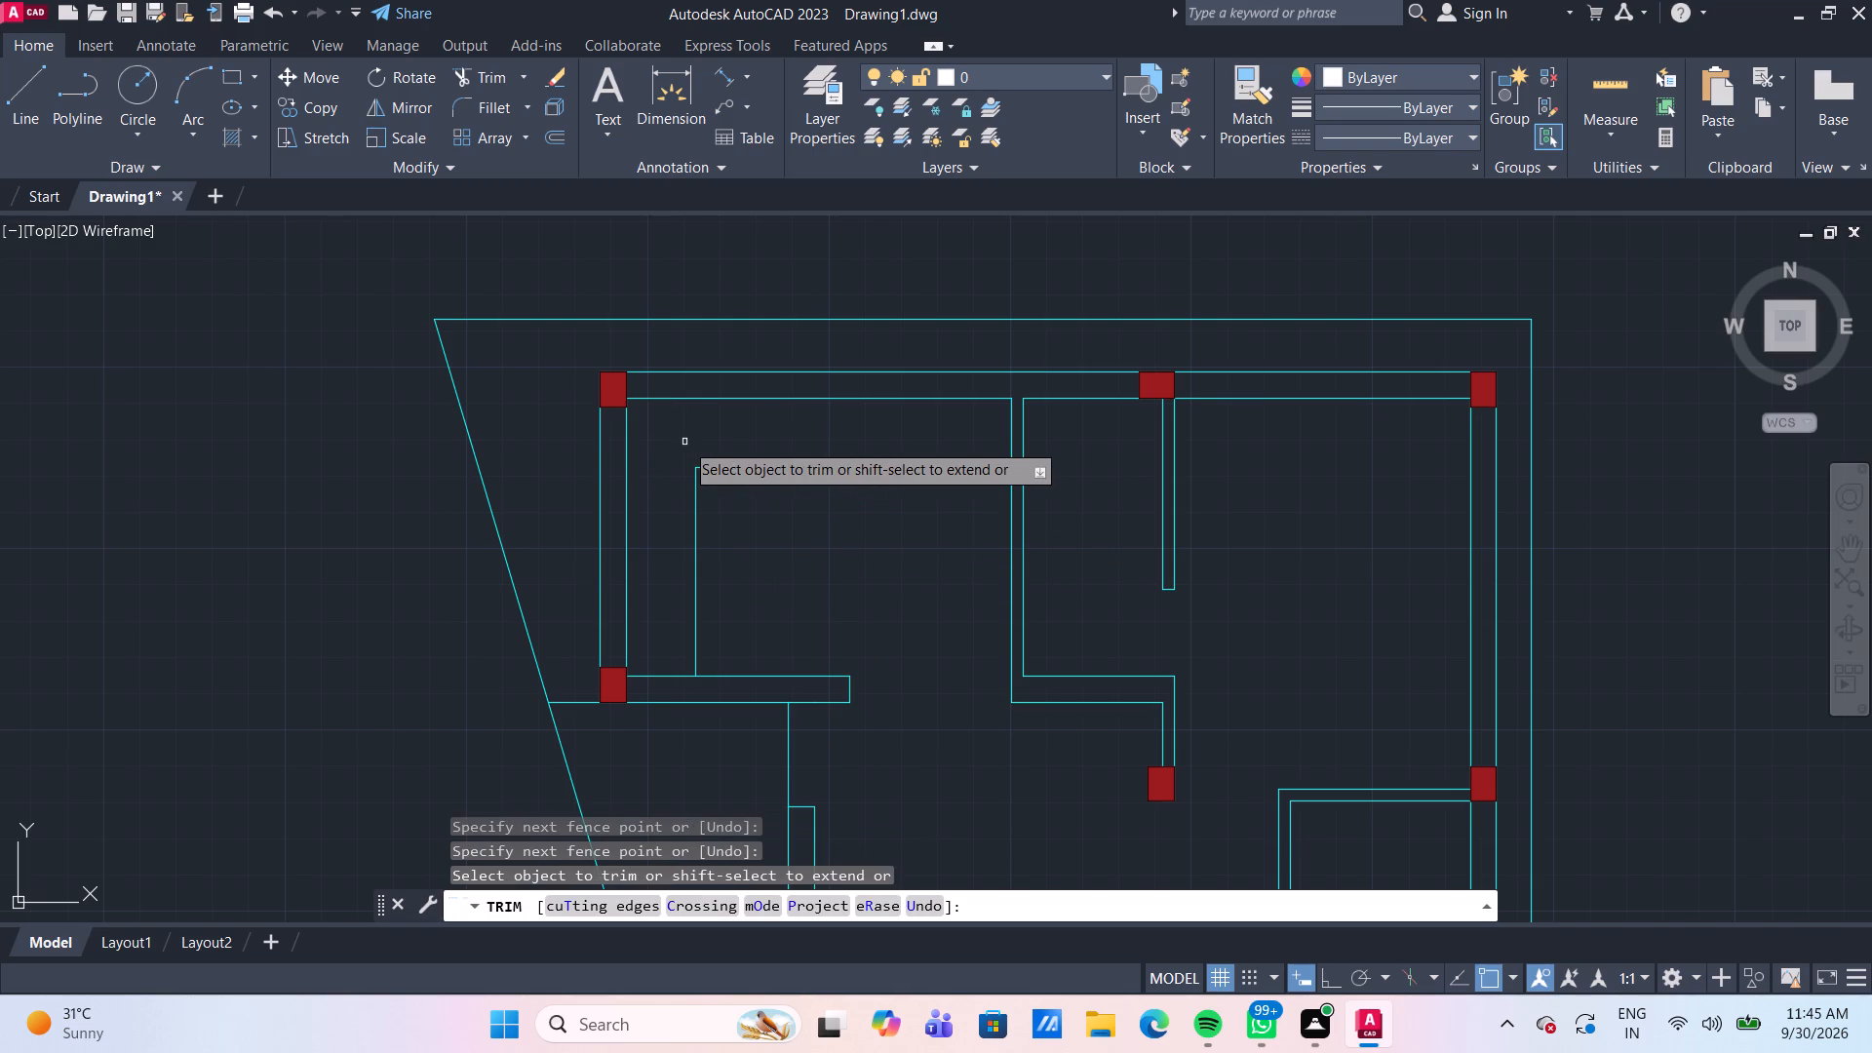
key("Escape")
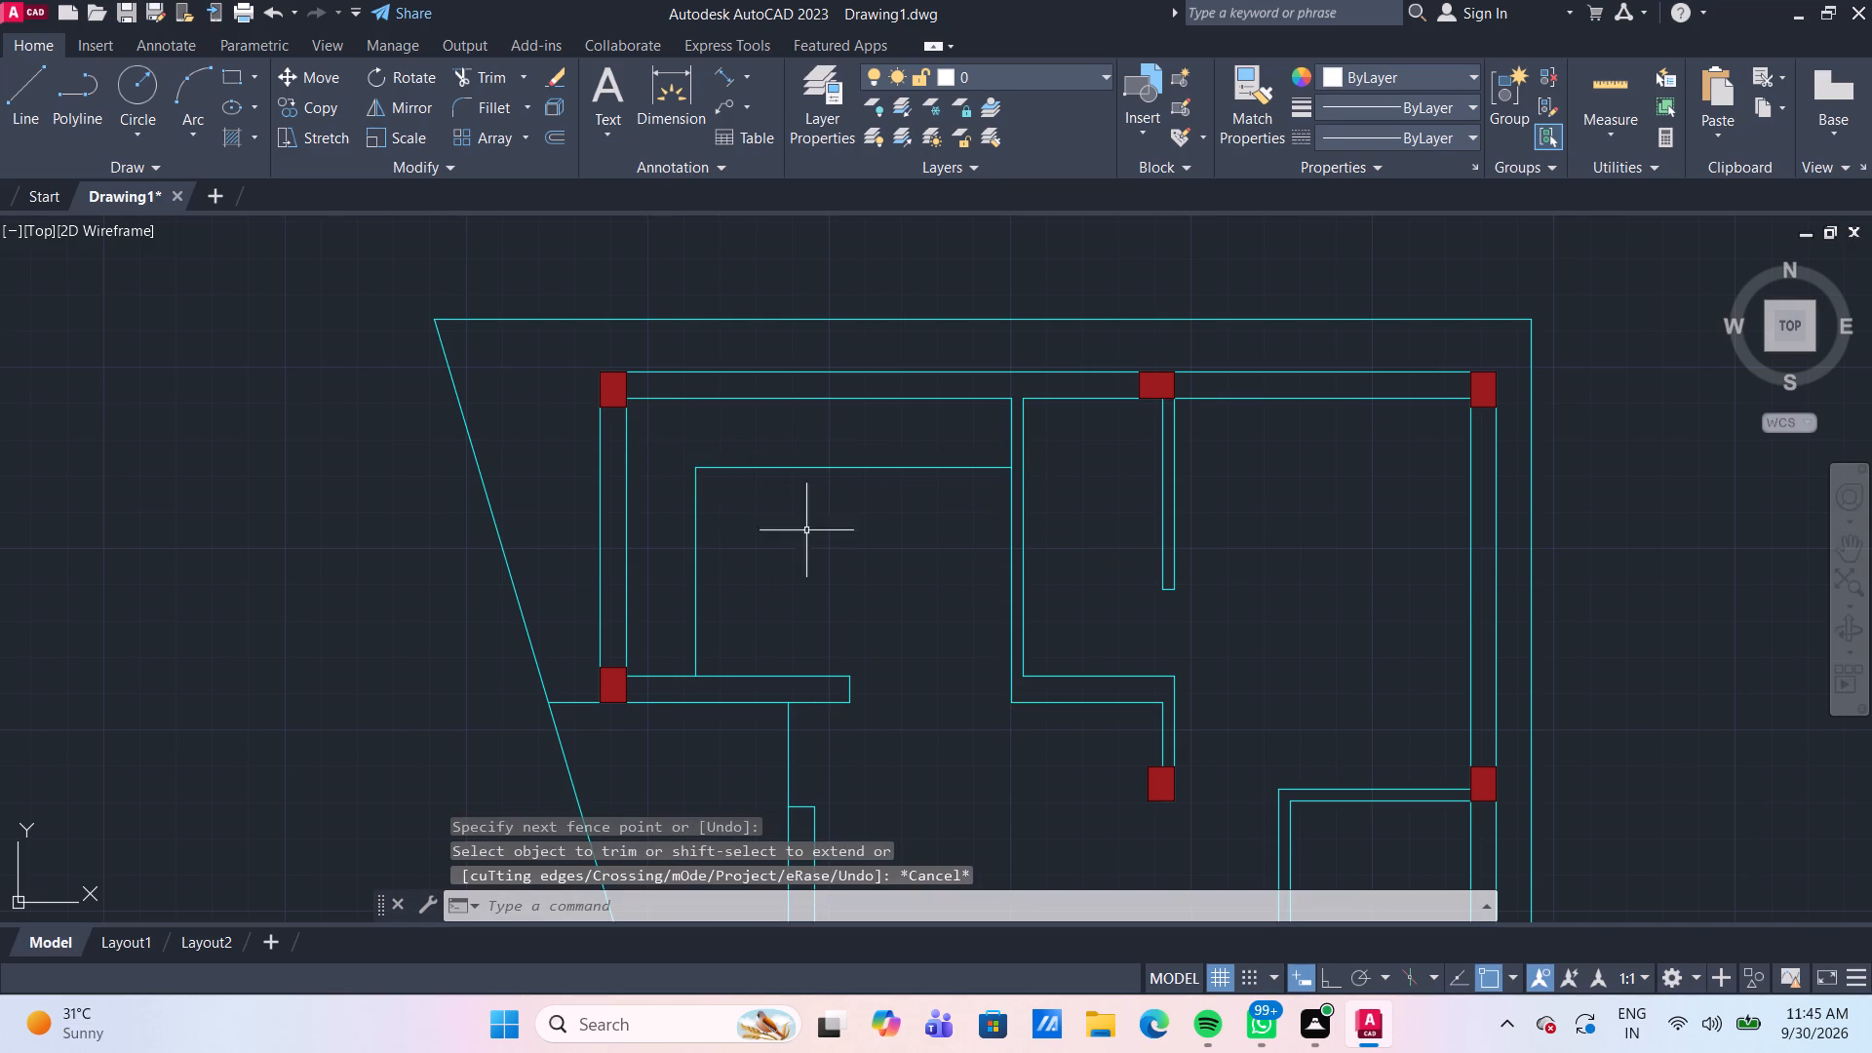
Set the colour of the two trimmed offset lines in the upper-left room to Yellow.
left_click_drag(776, 510, 766, 502)
left_click(726, 453)
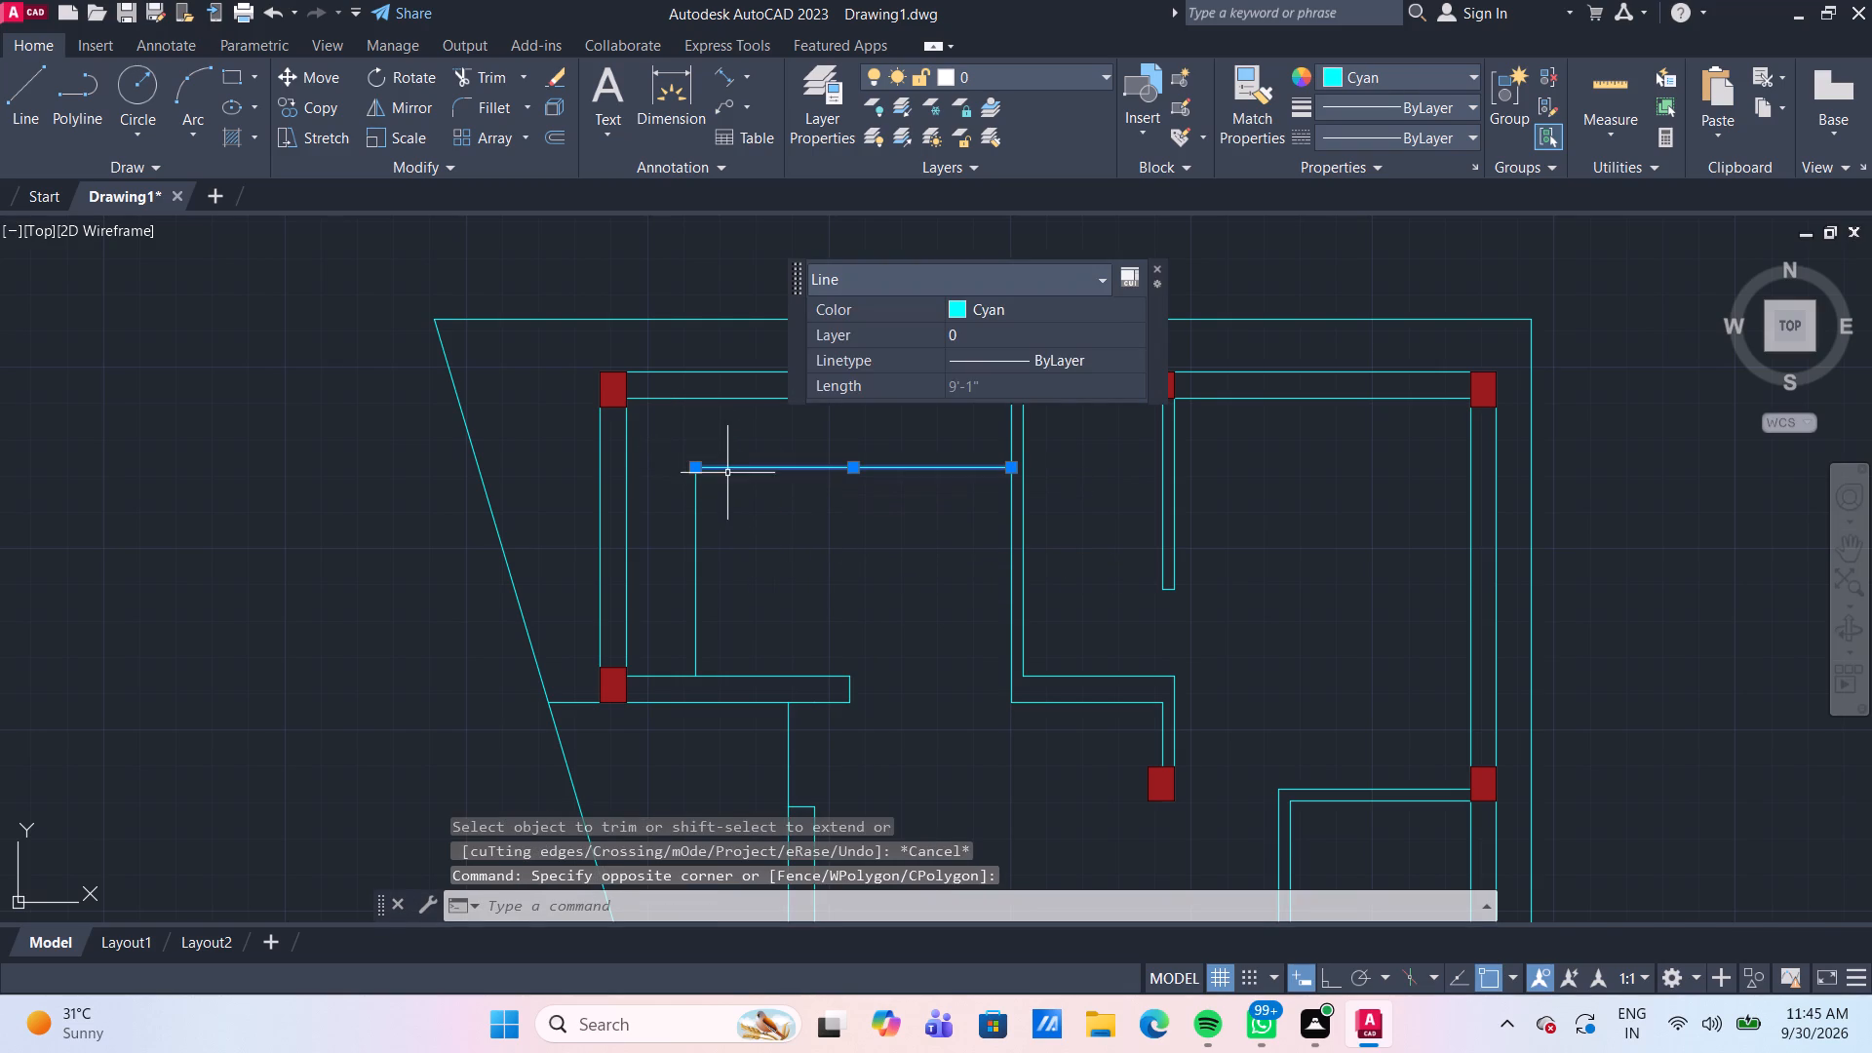
left_click(695, 505)
double_click(984, 373)
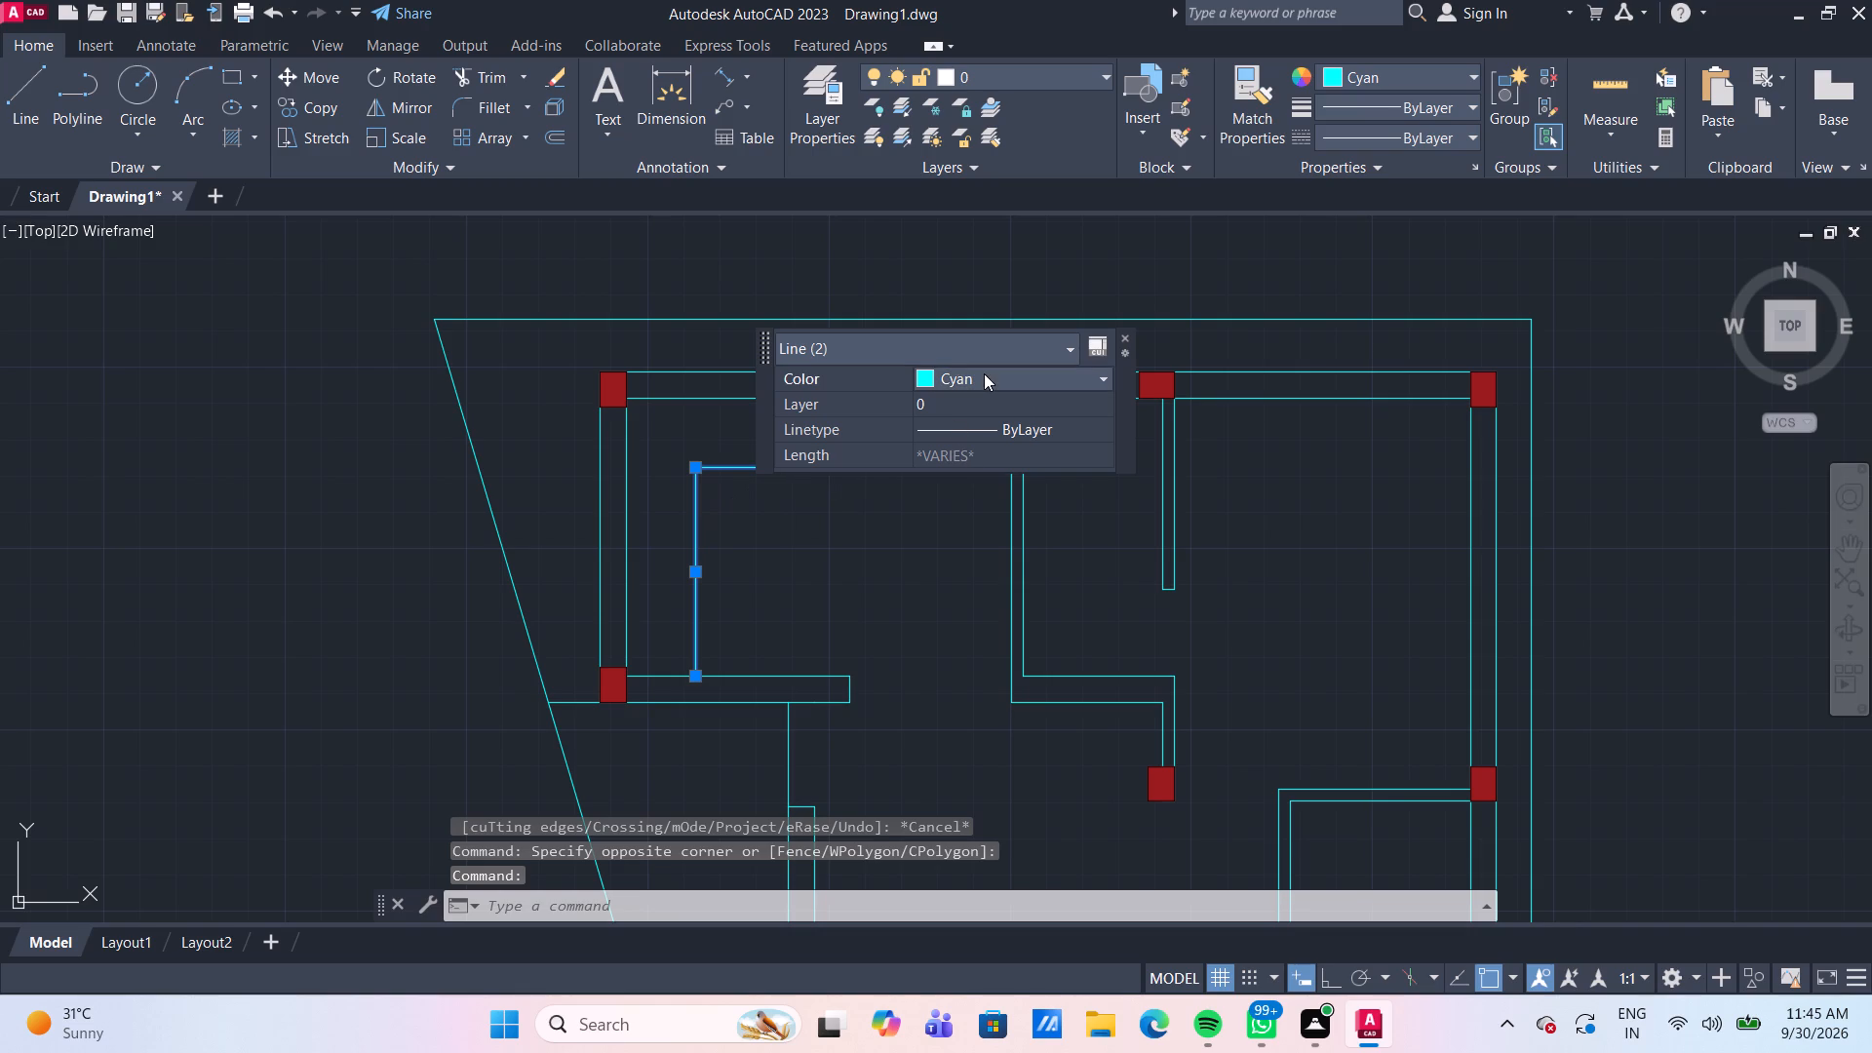
left_click(994, 439)
key("Escape")
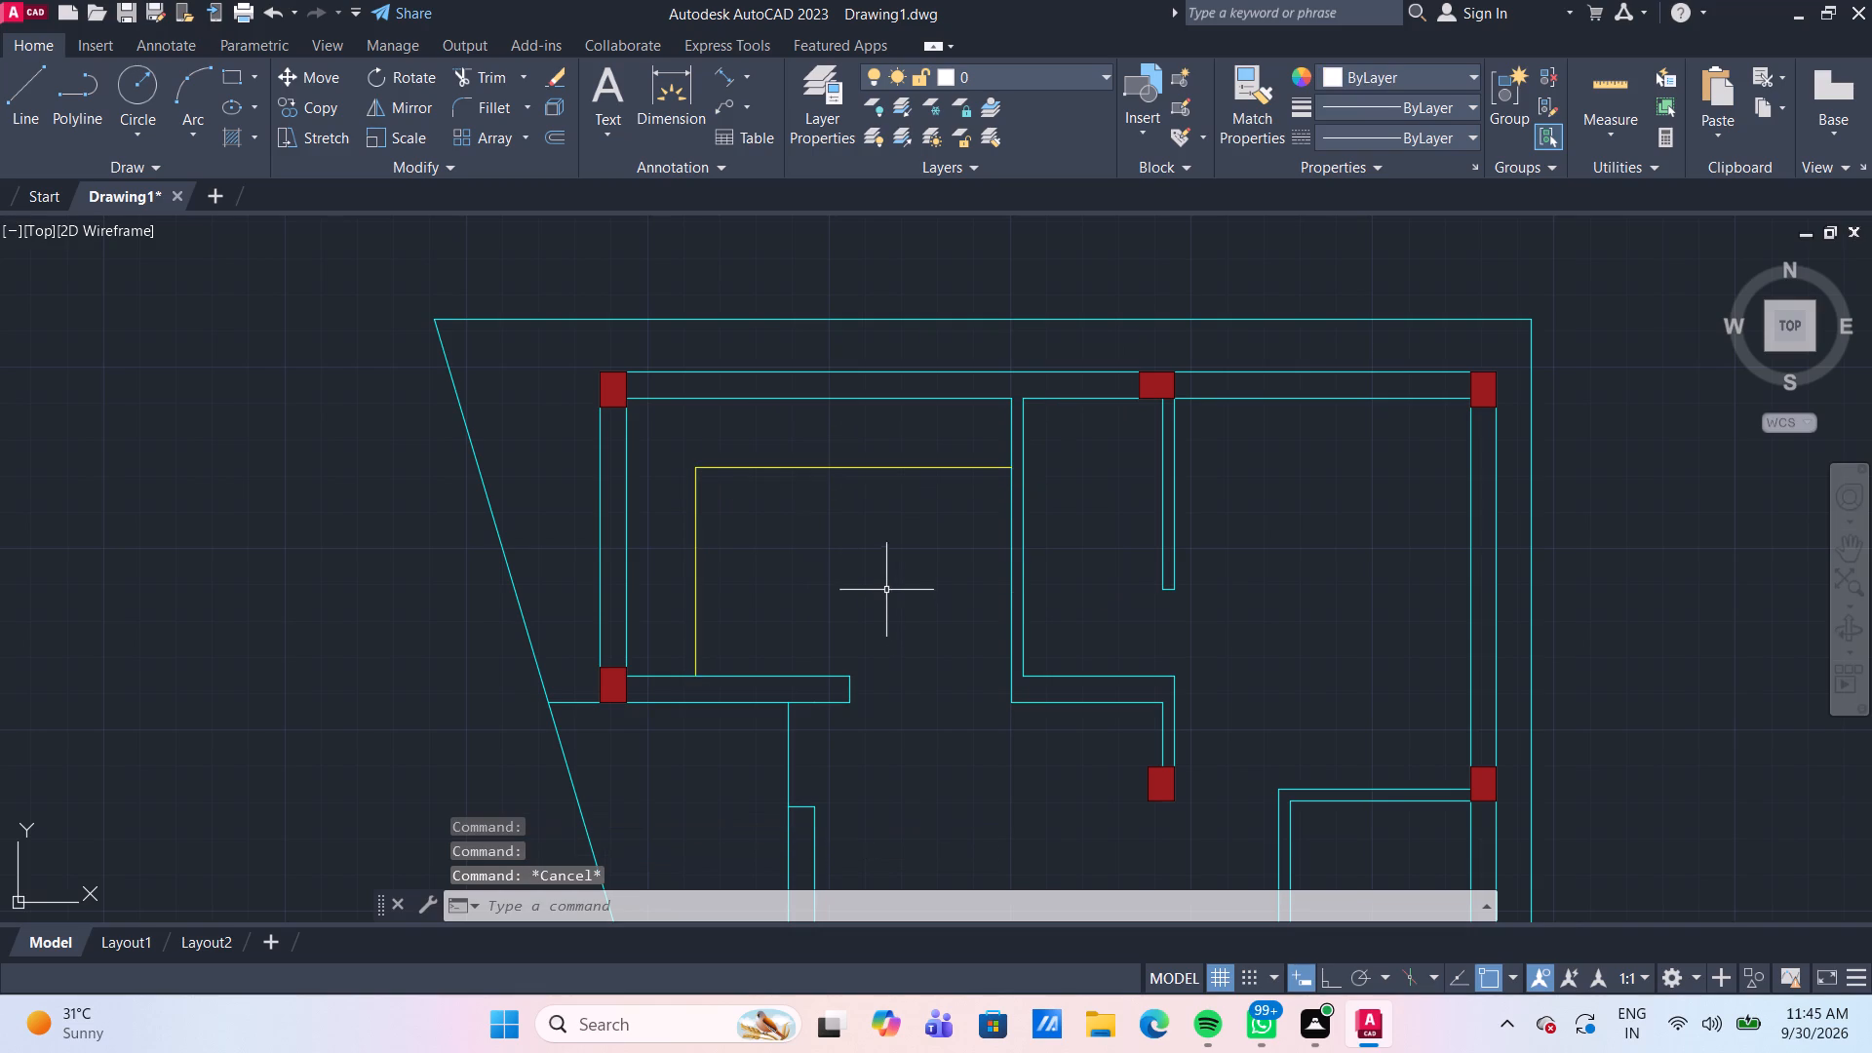
Insert the "Window - Wood Frame 36 in. Wide plan" block from DesignCenter's House Designer.dwg, exploded at scale 1, in the empty area left of the slanted boundary.
scroll(886, 590, "down", 1)
middle_click_drag(893, 563, 895, 539)
scroll(780, 542, "up", 2)
middle_click_drag(780, 542, 781, 511)
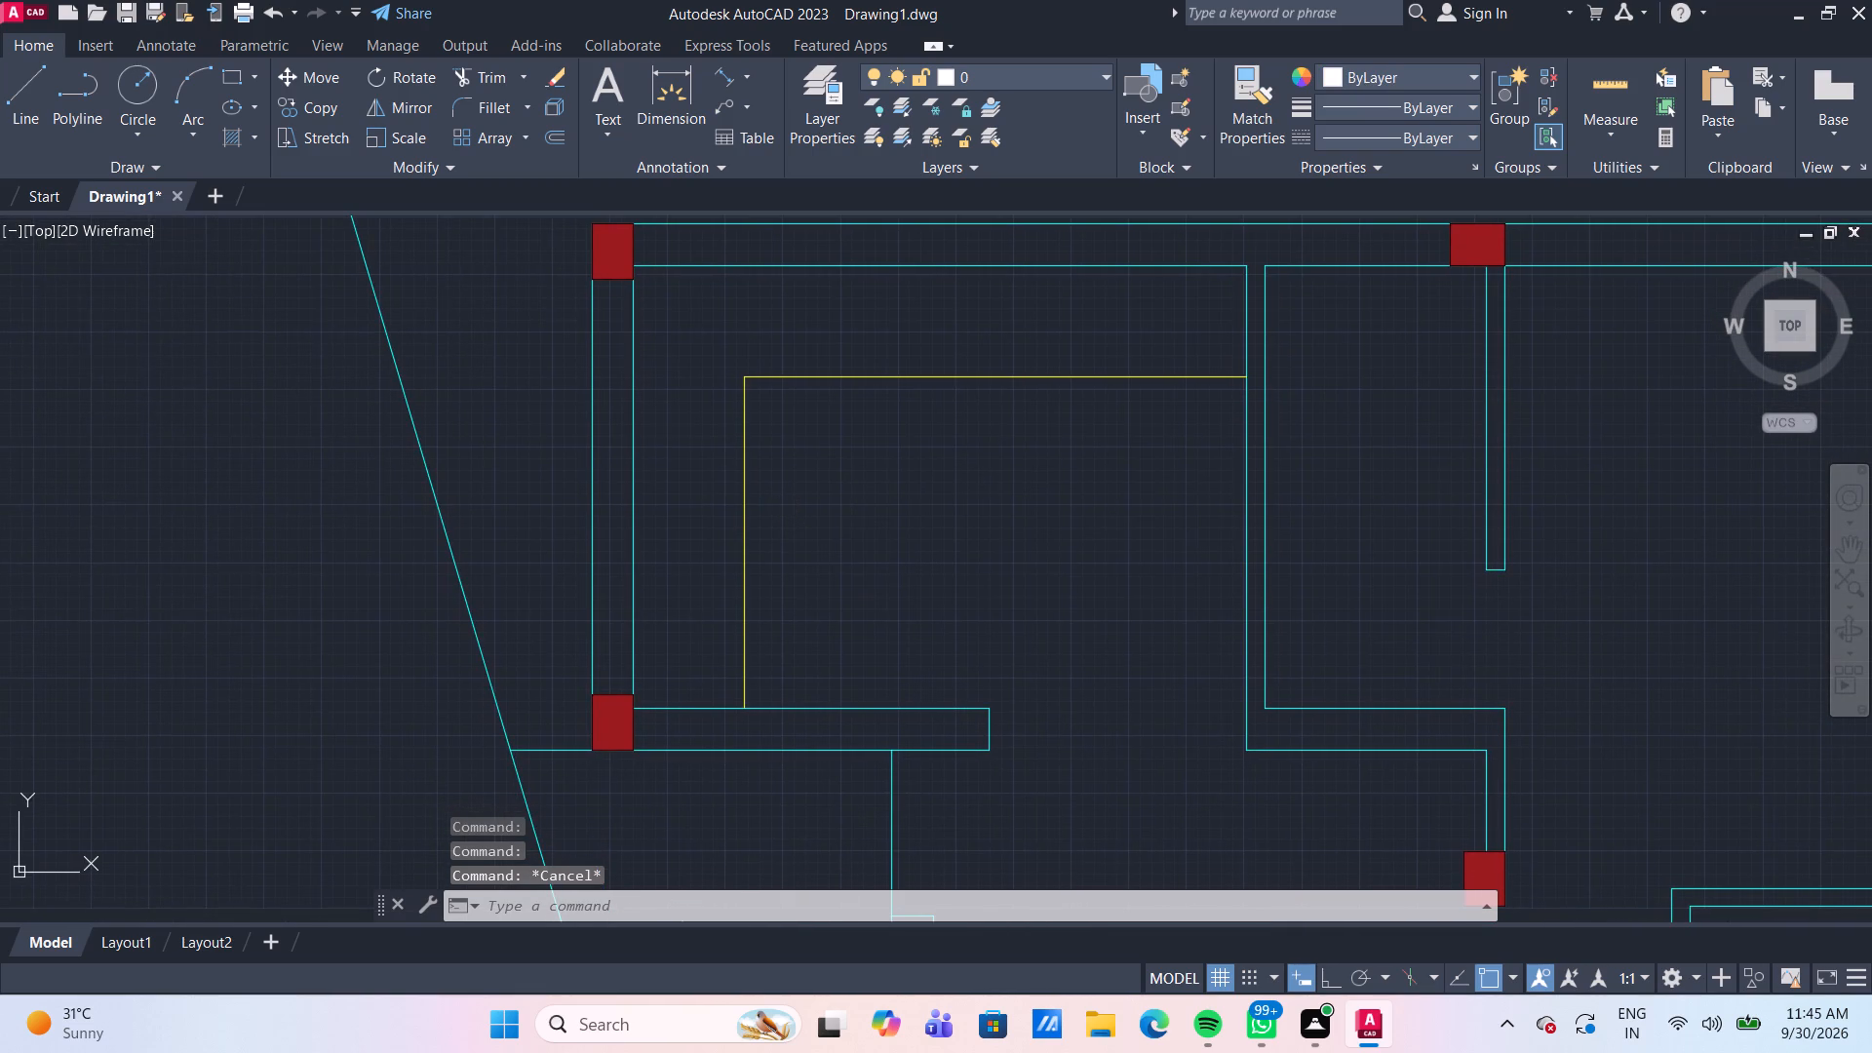
type("DC")
key("Return")
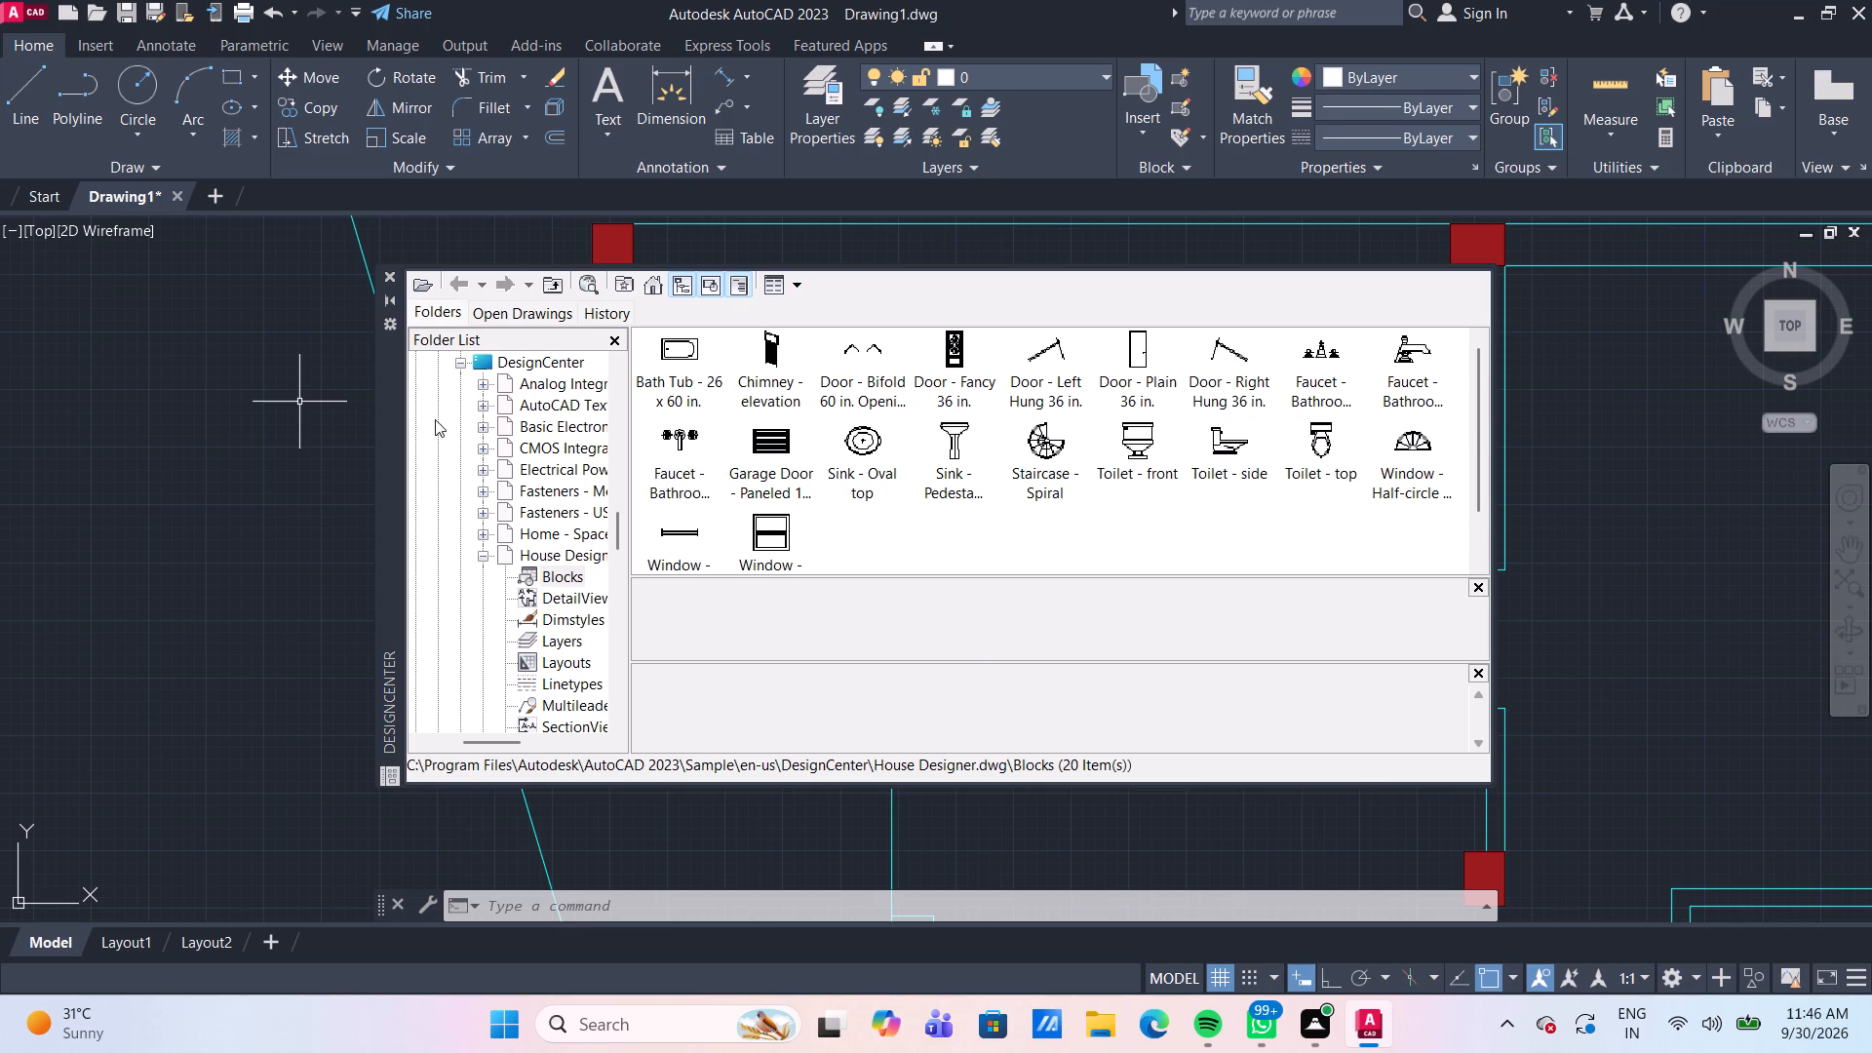
left_click(678, 540)
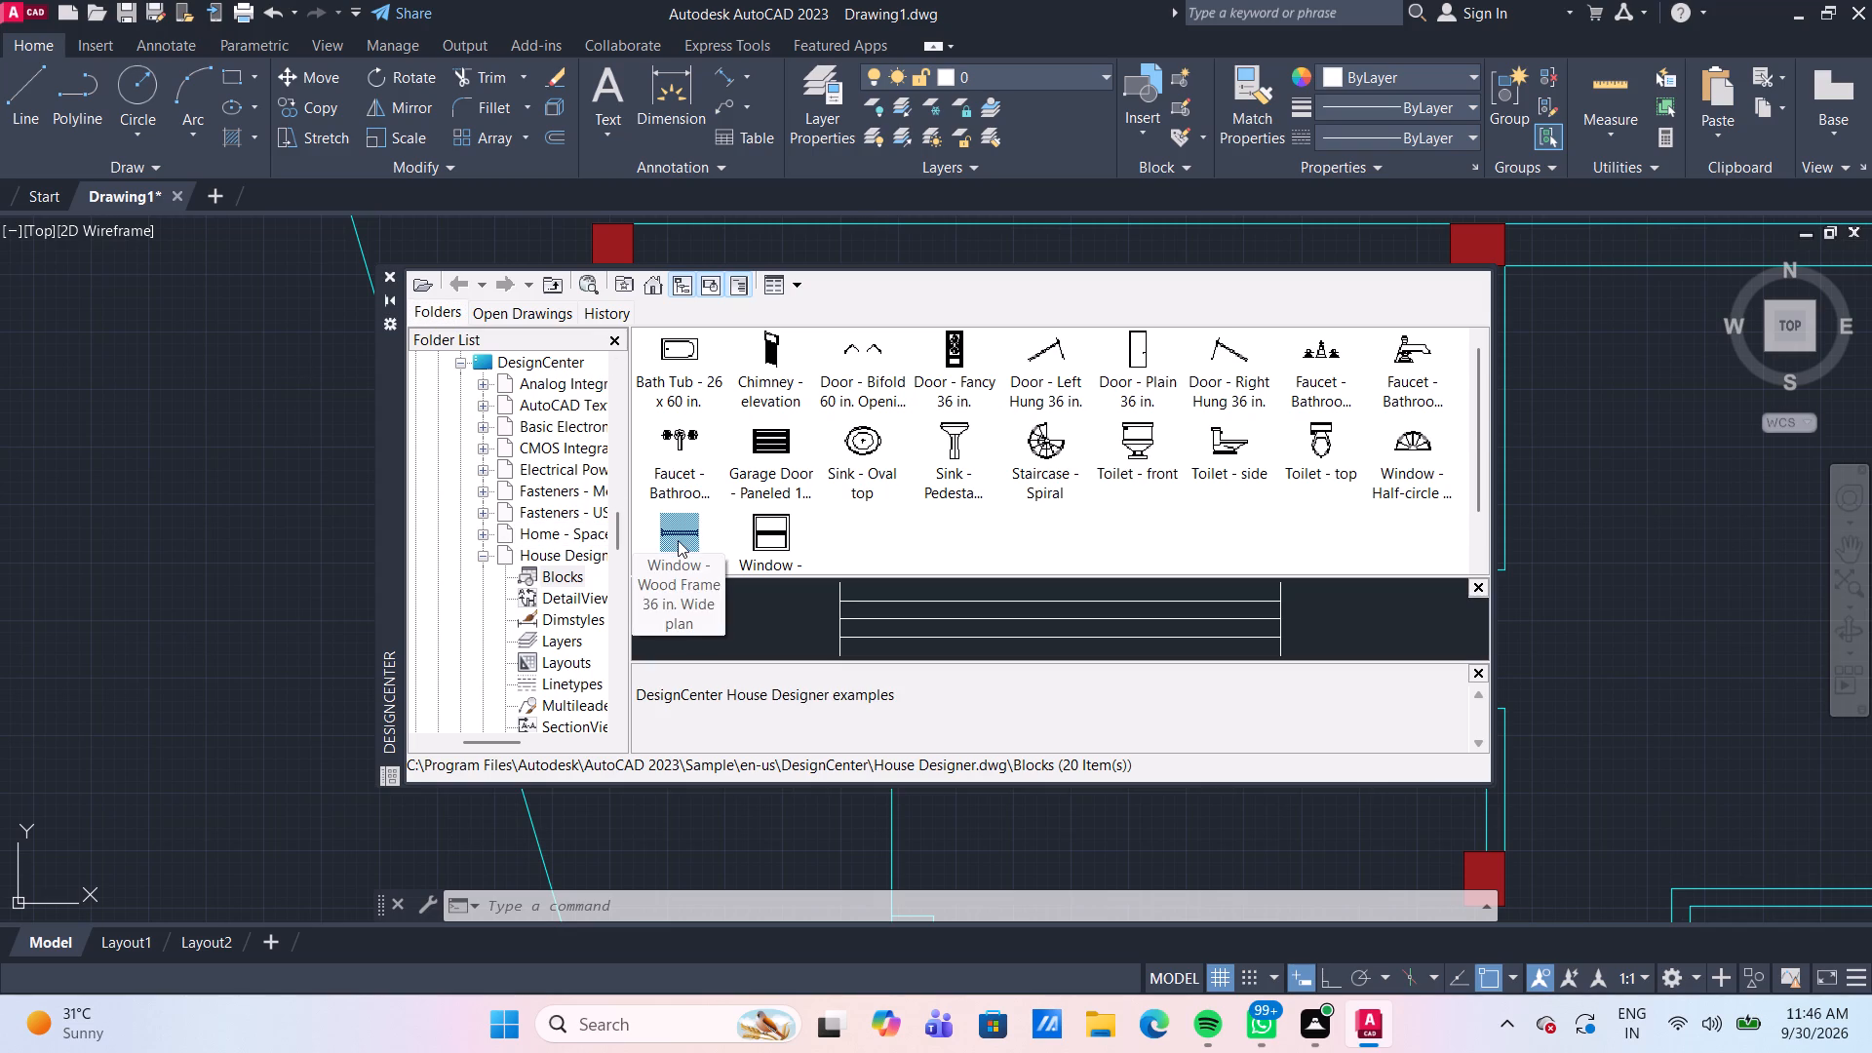
right_click(678, 540)
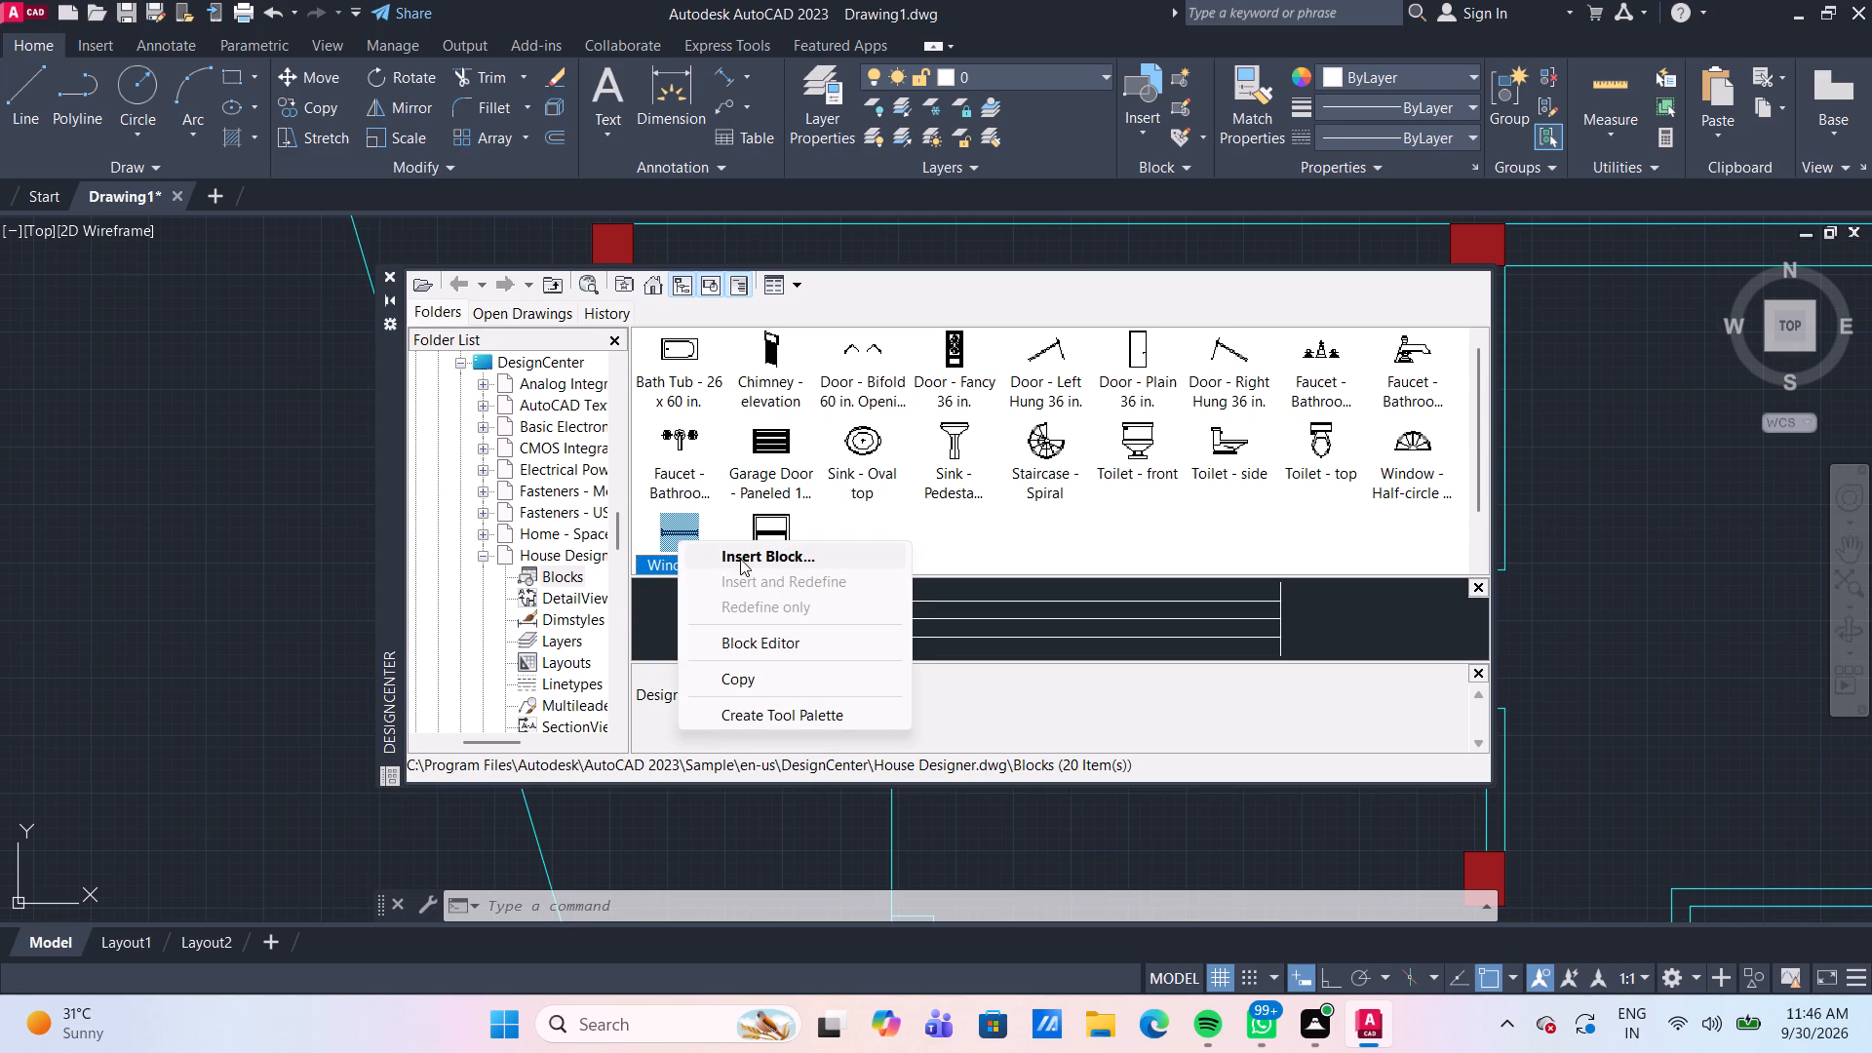
left_click(750, 560)
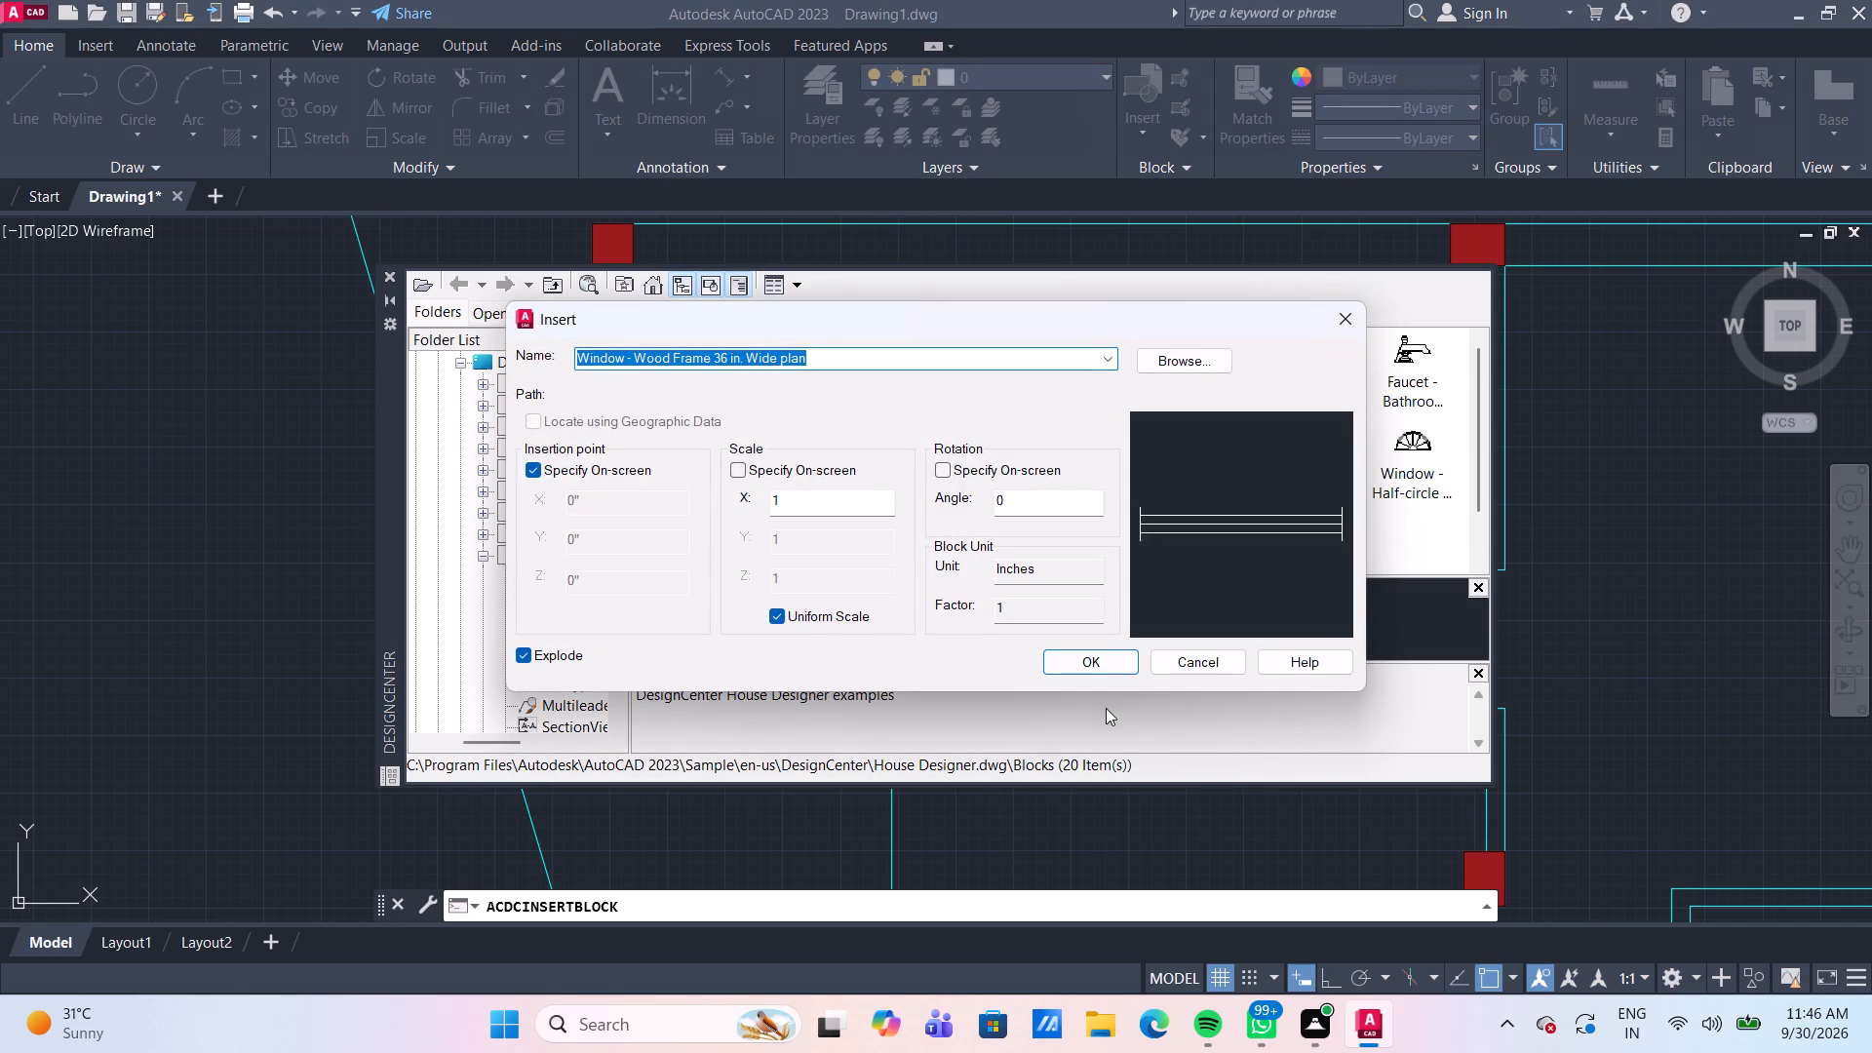
left_click(1096, 661)
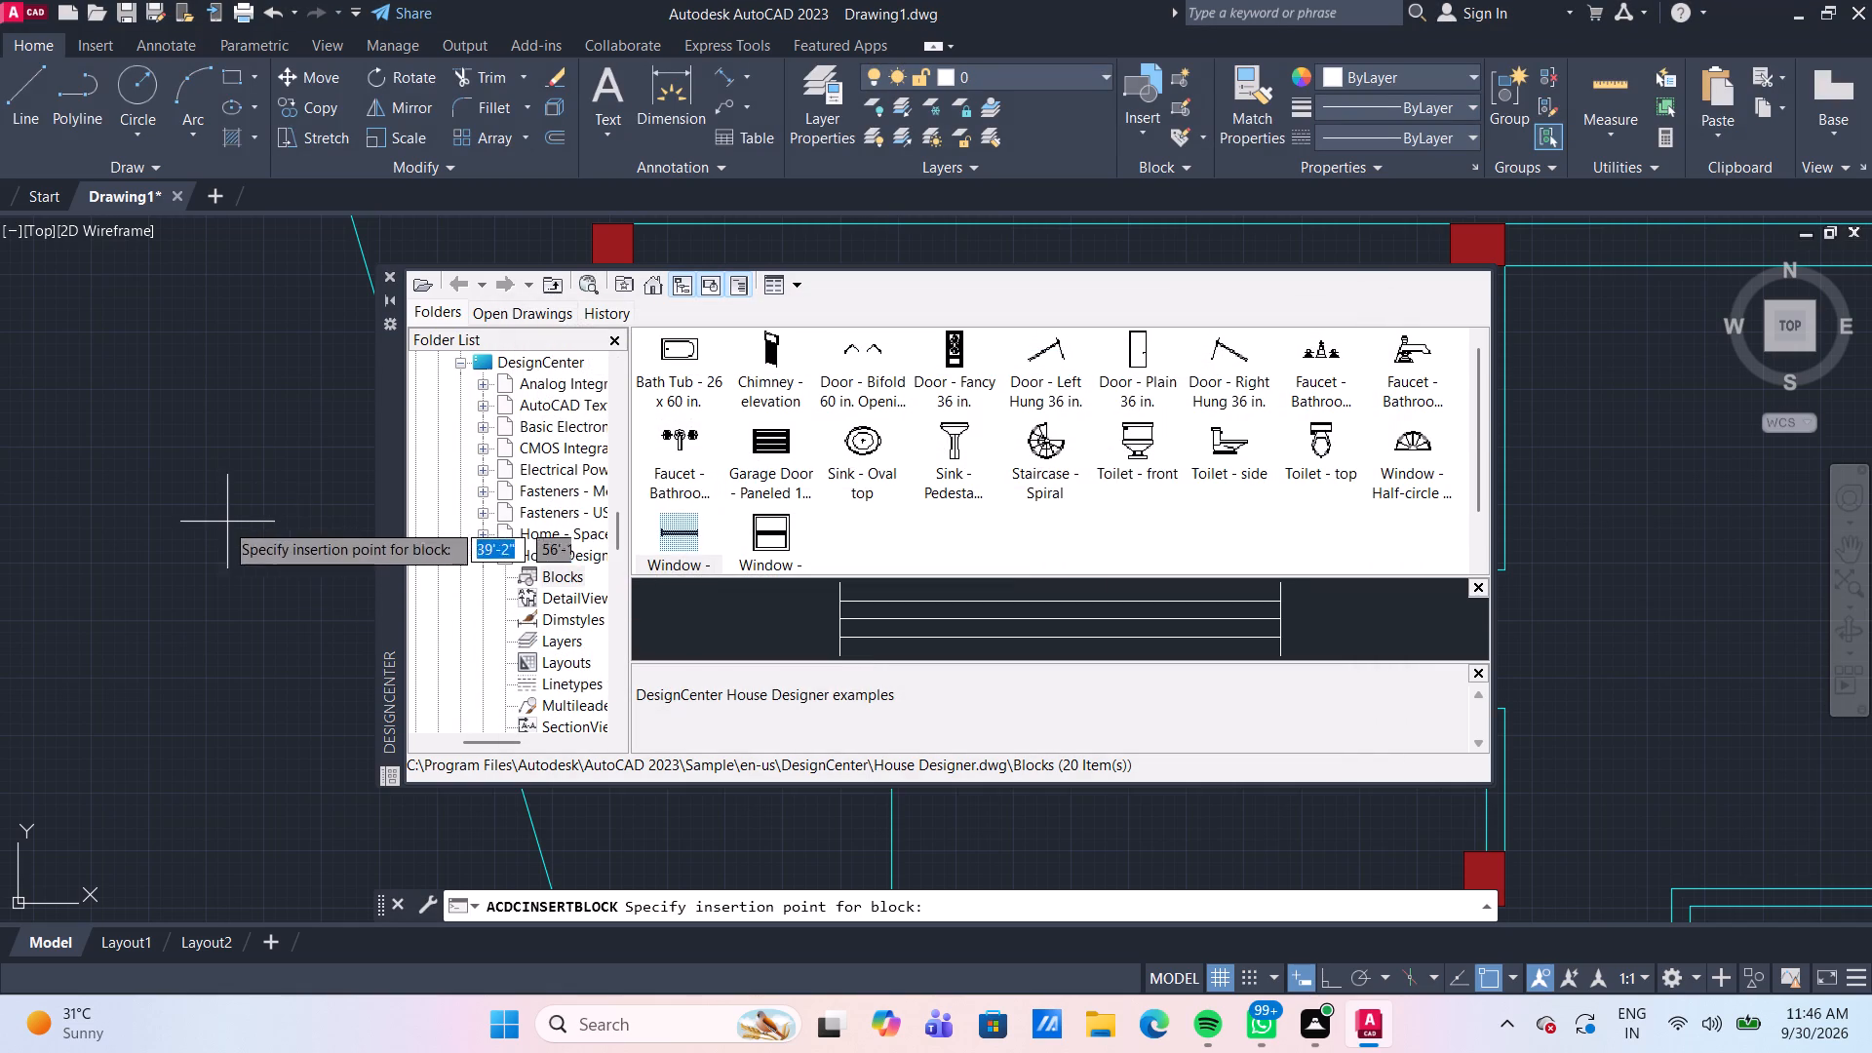
left_click(155, 521)
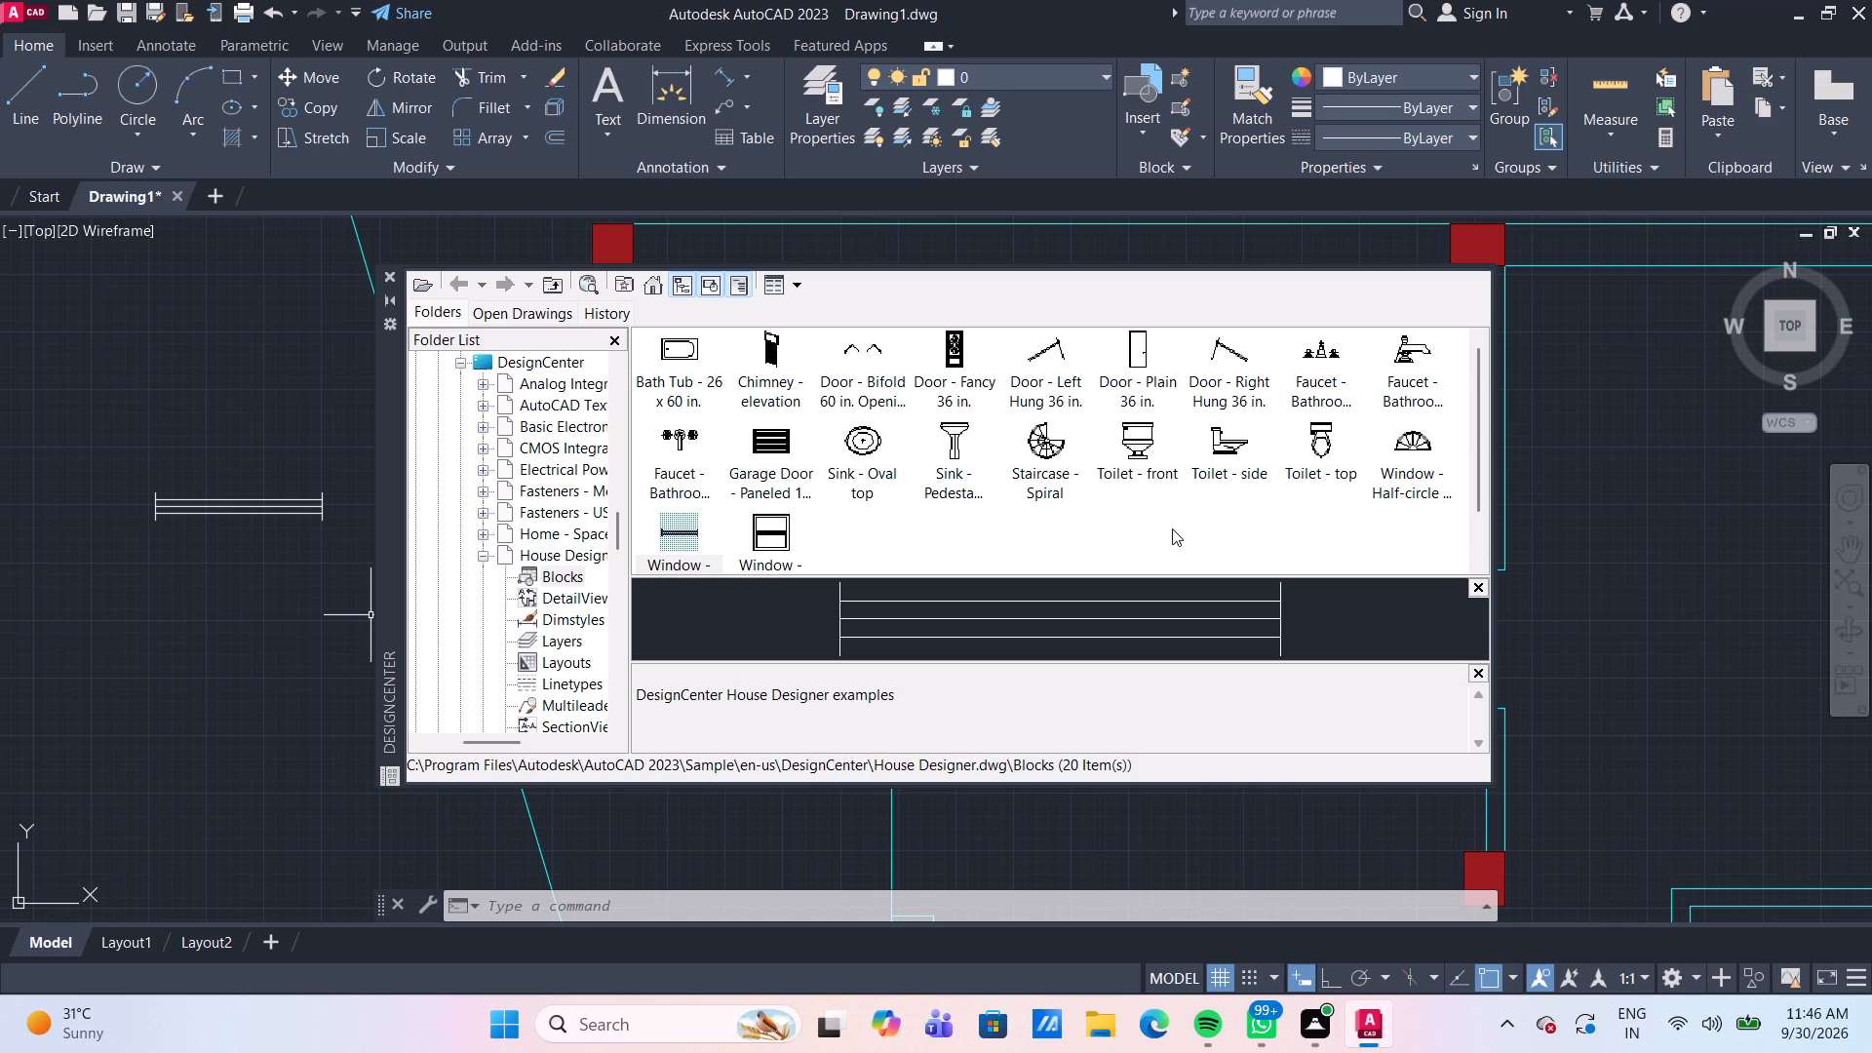
Insert the "Bed - Queen" block from Home - Space Planner.dwg, exploded at scale 1, in the empty area below the inserted window.
scroll(582, 603, "up", 2)
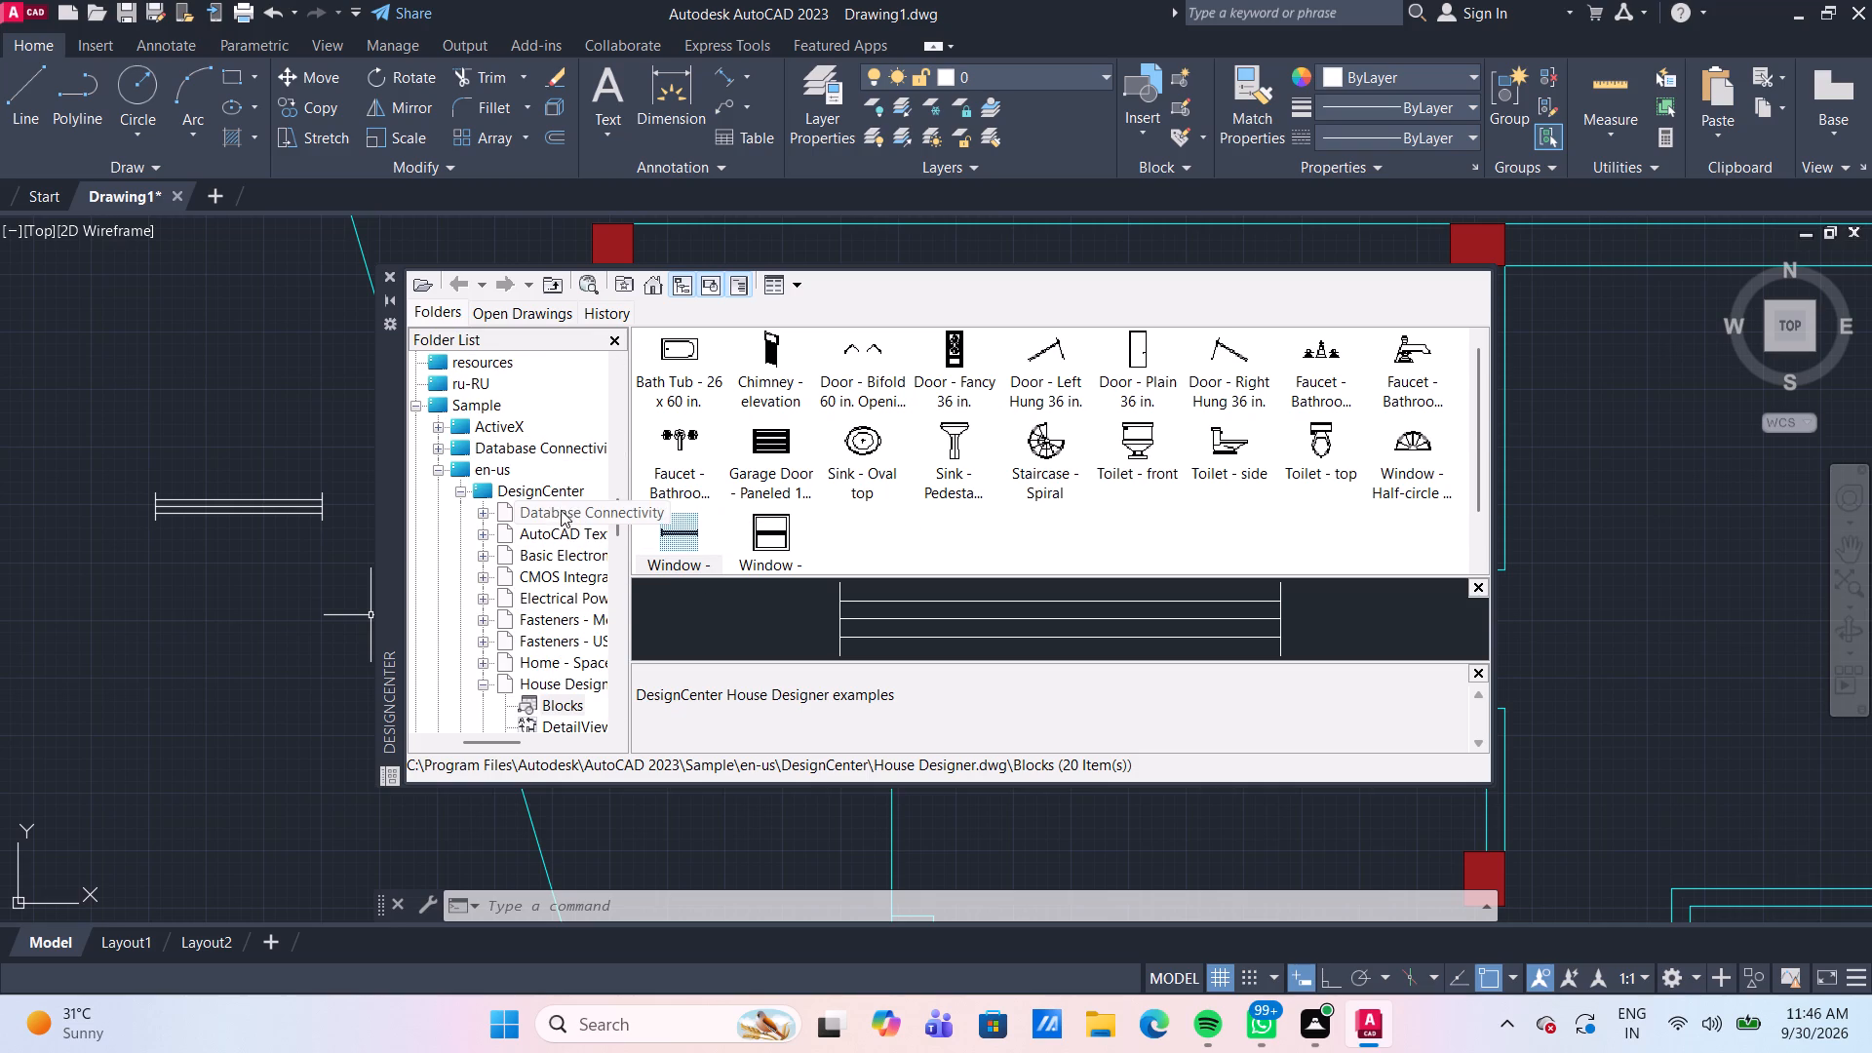
scroll(565, 629, "down", 2)
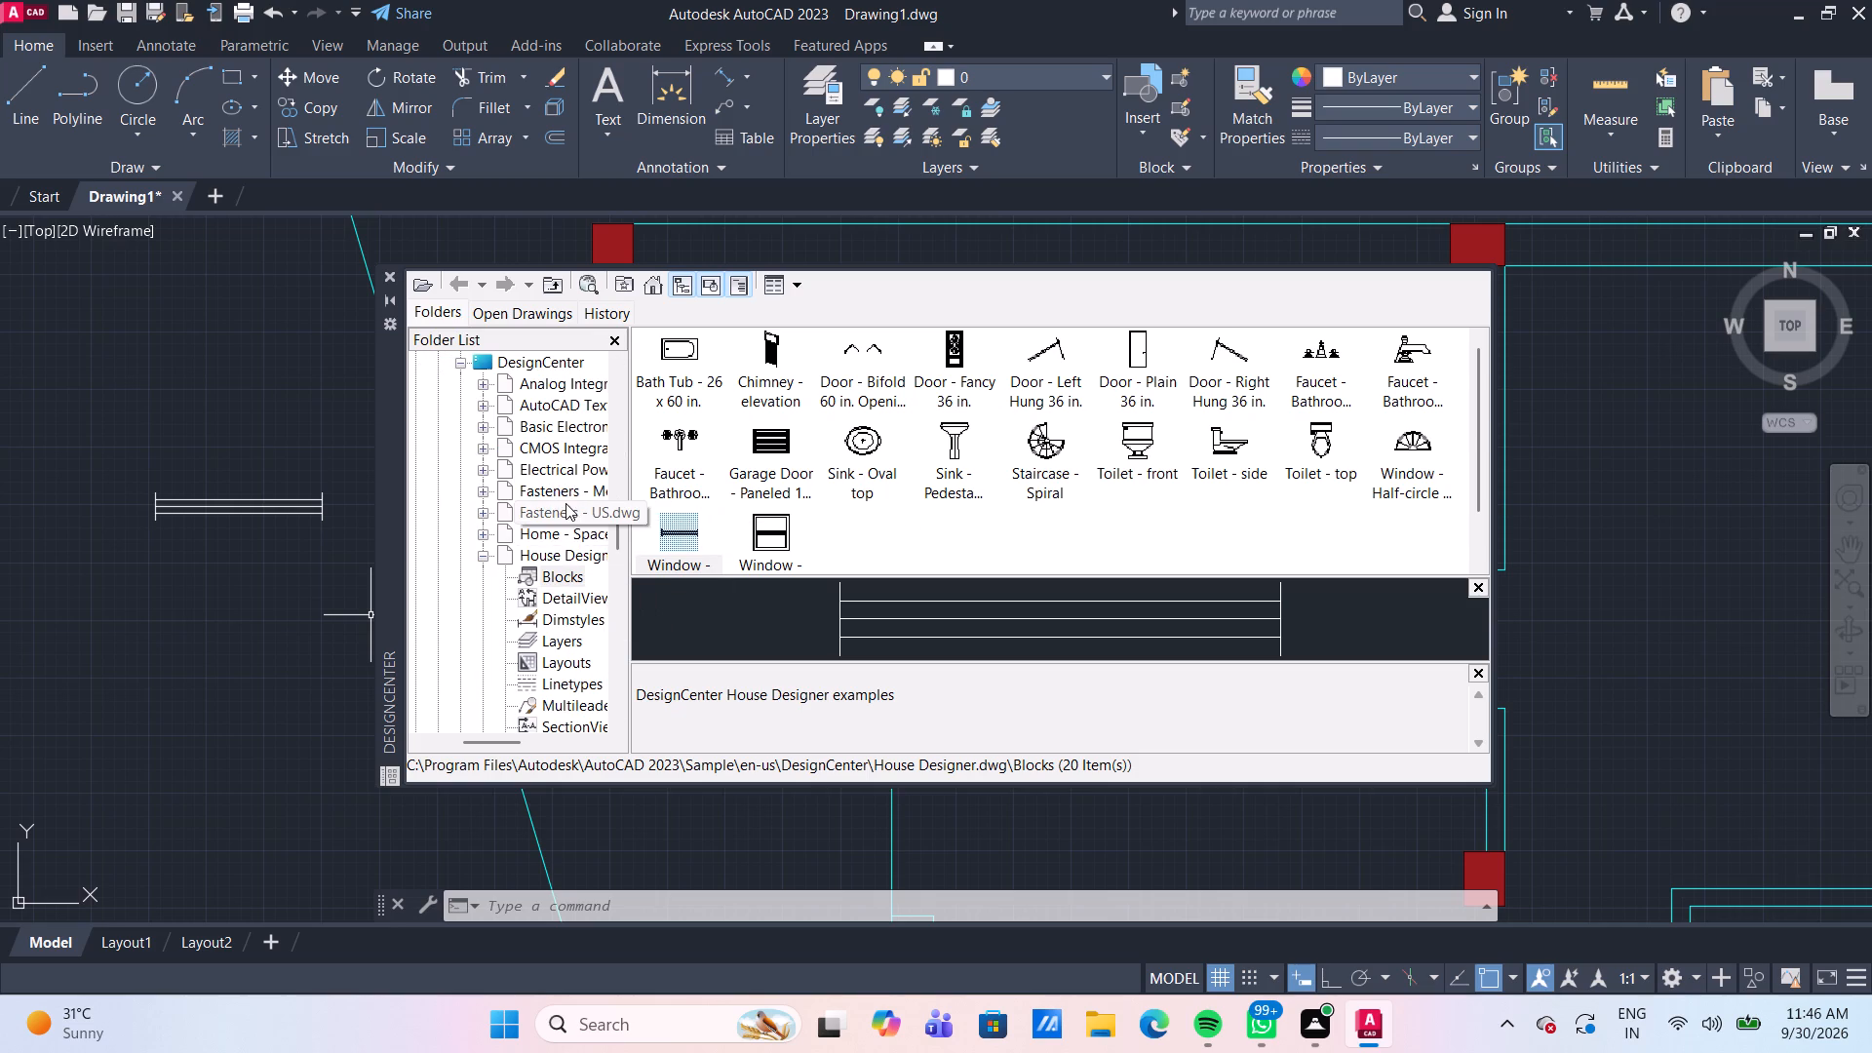
left_click(565, 535)
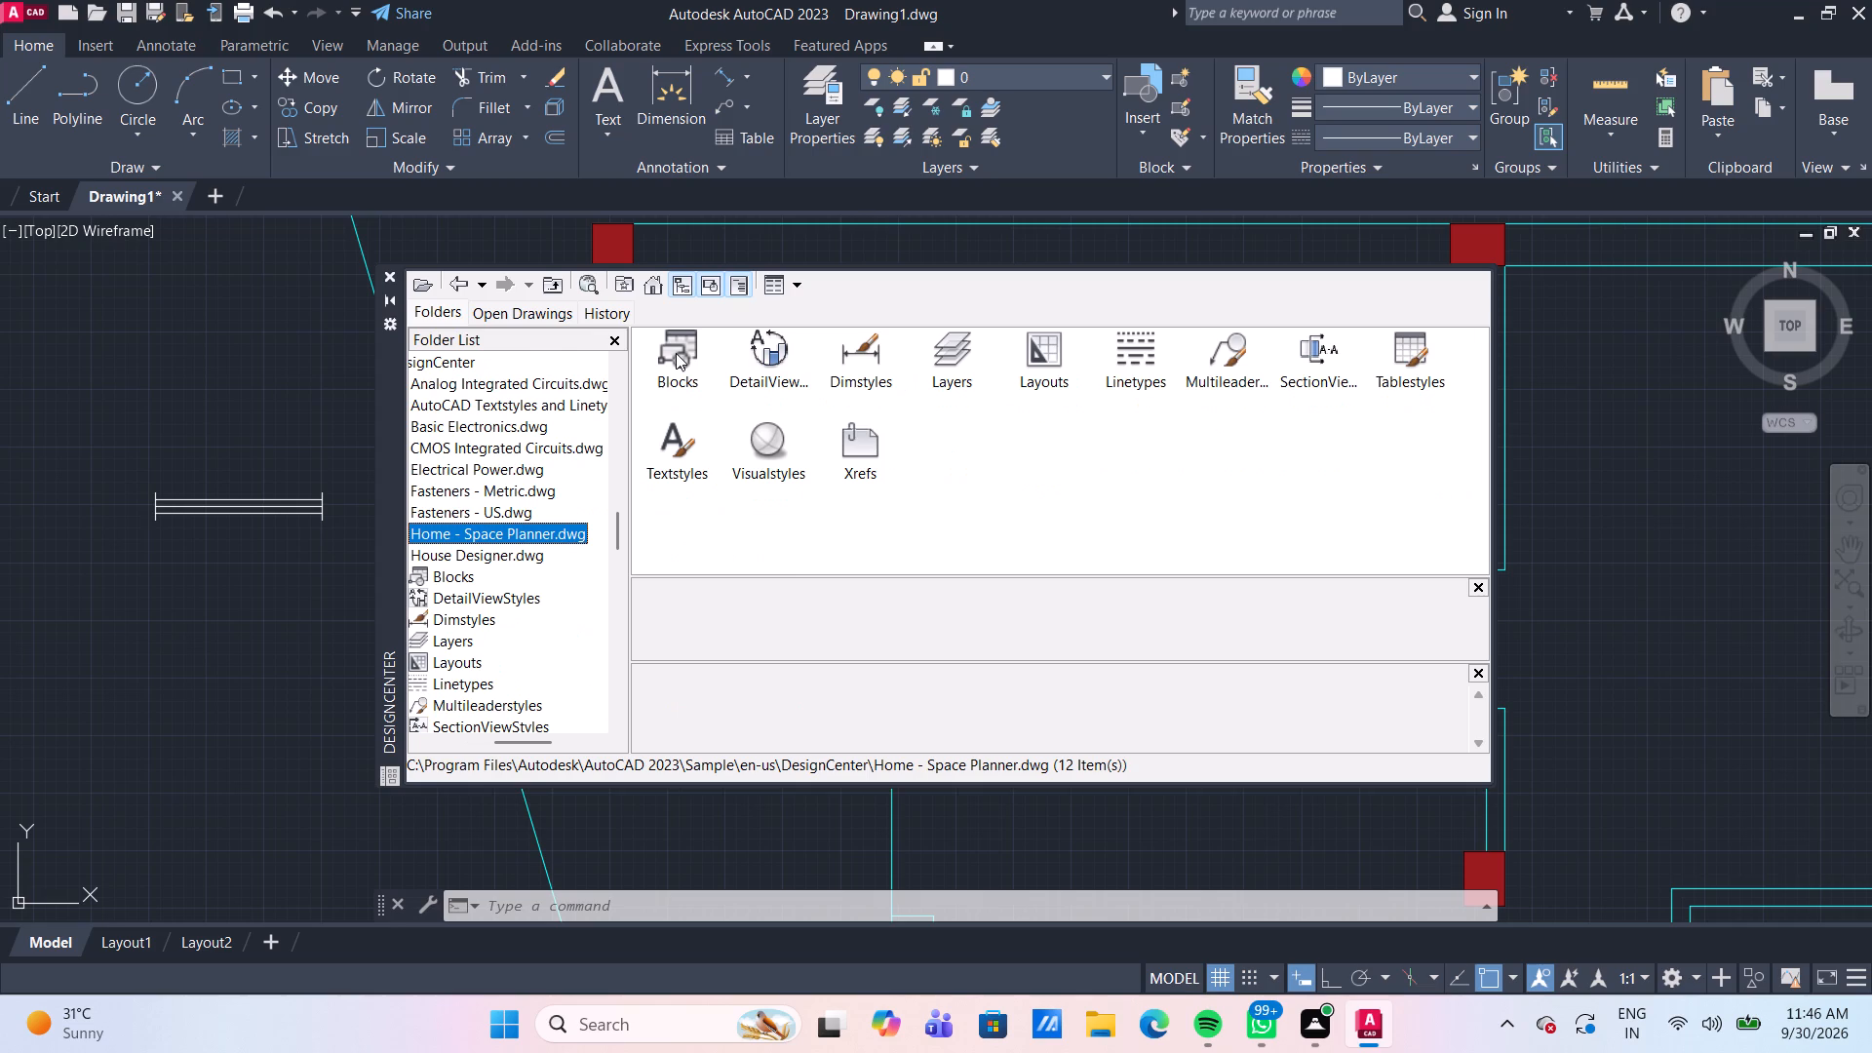
double_click(677, 353)
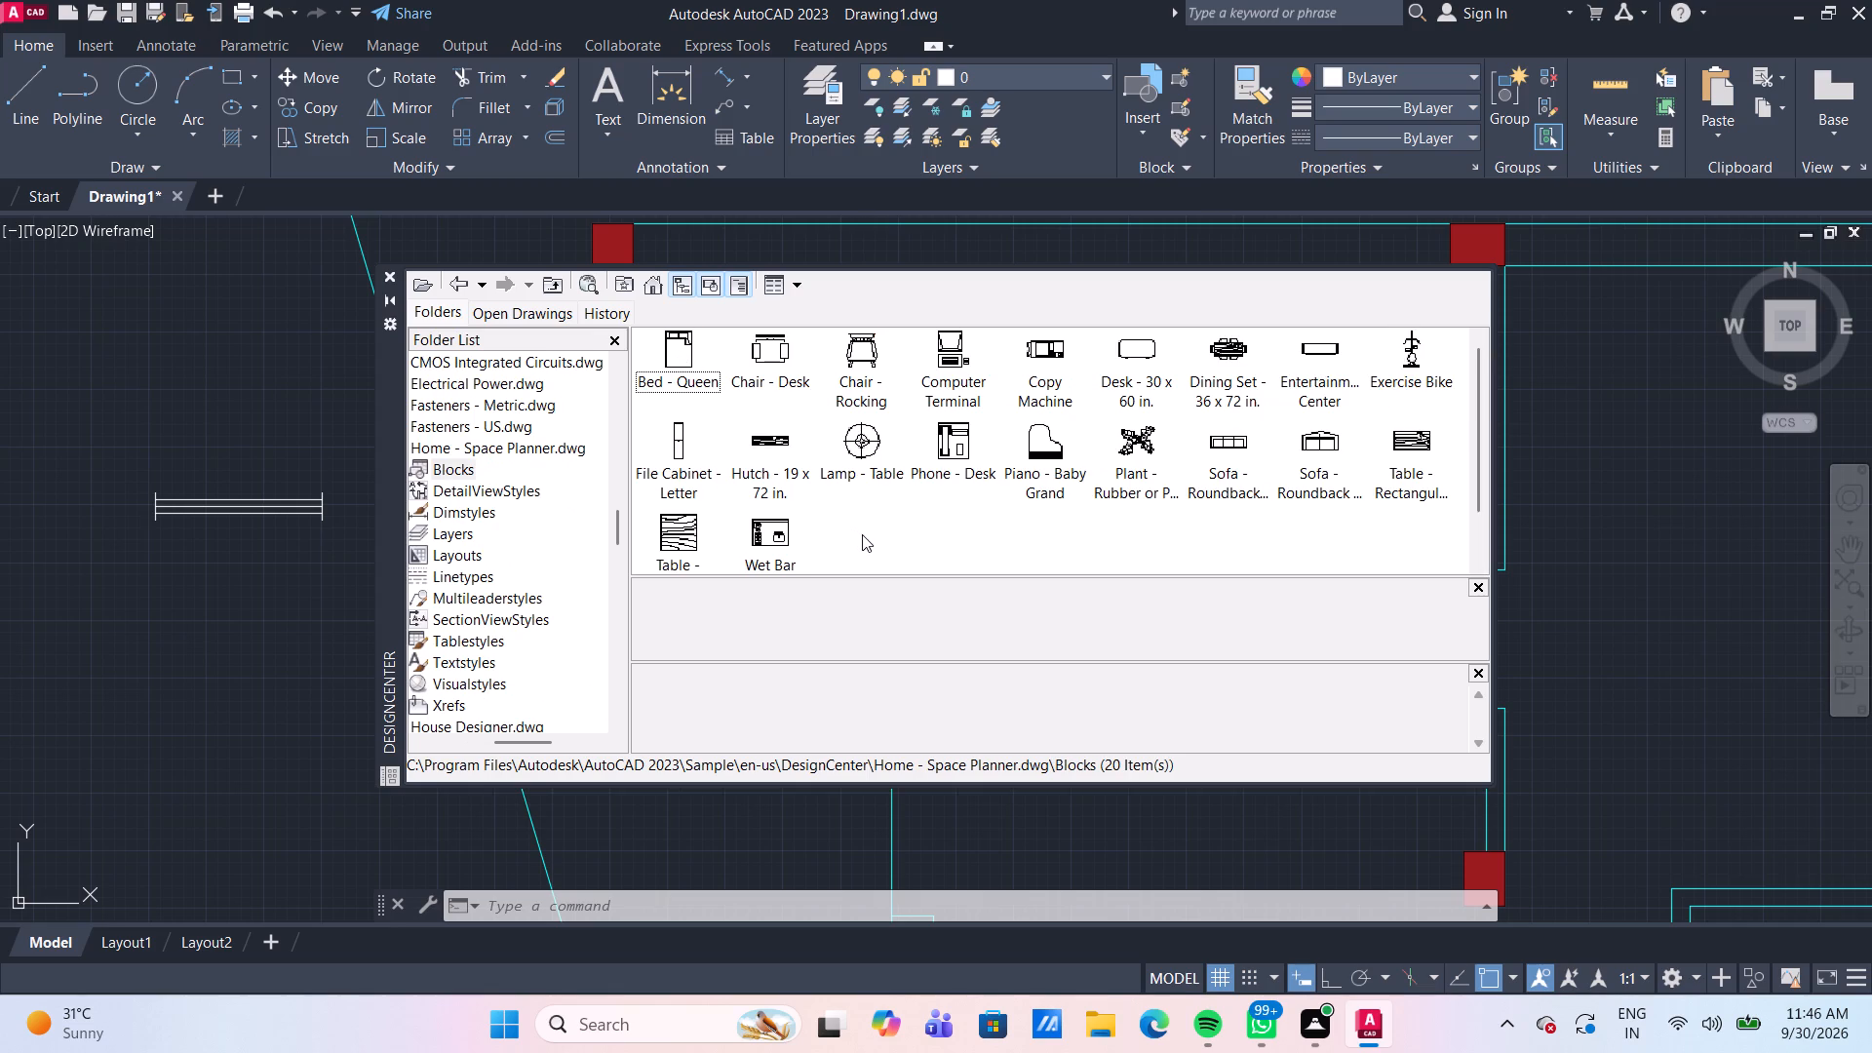
left_click(672, 341)
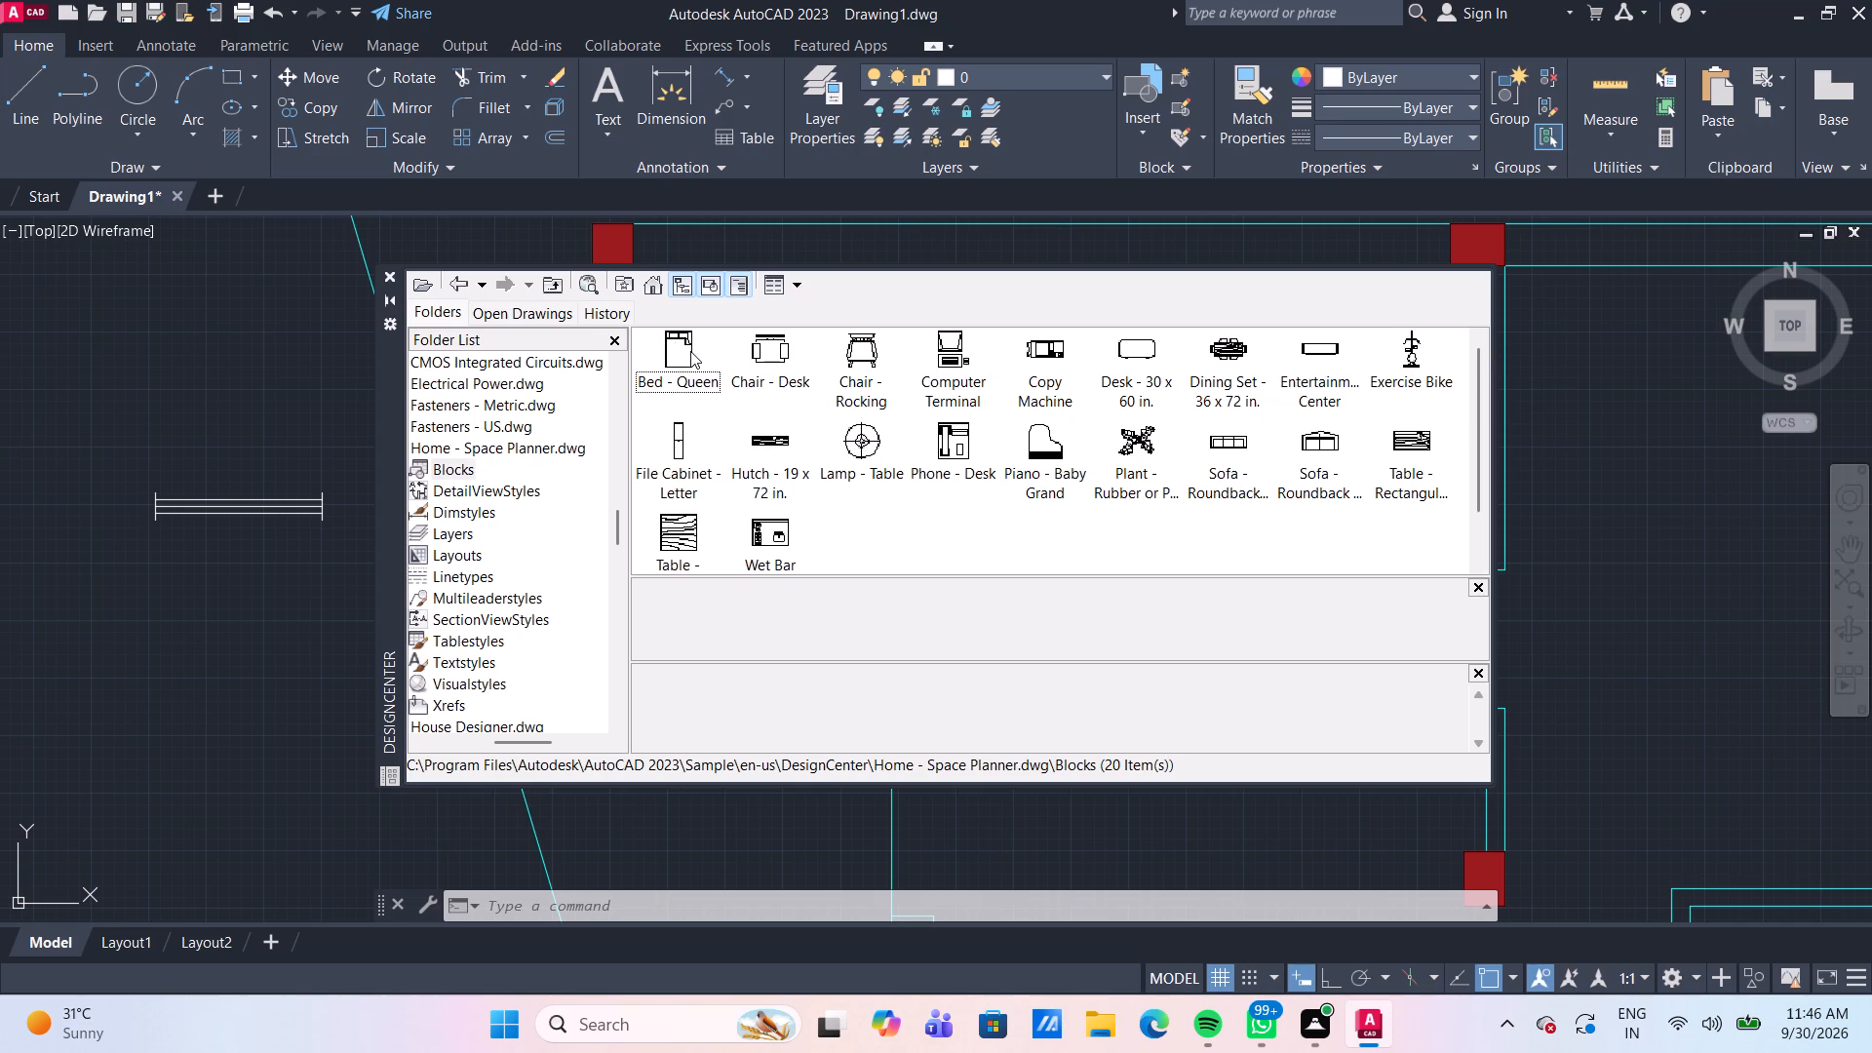
right_click(690, 351)
left_click(741, 366)
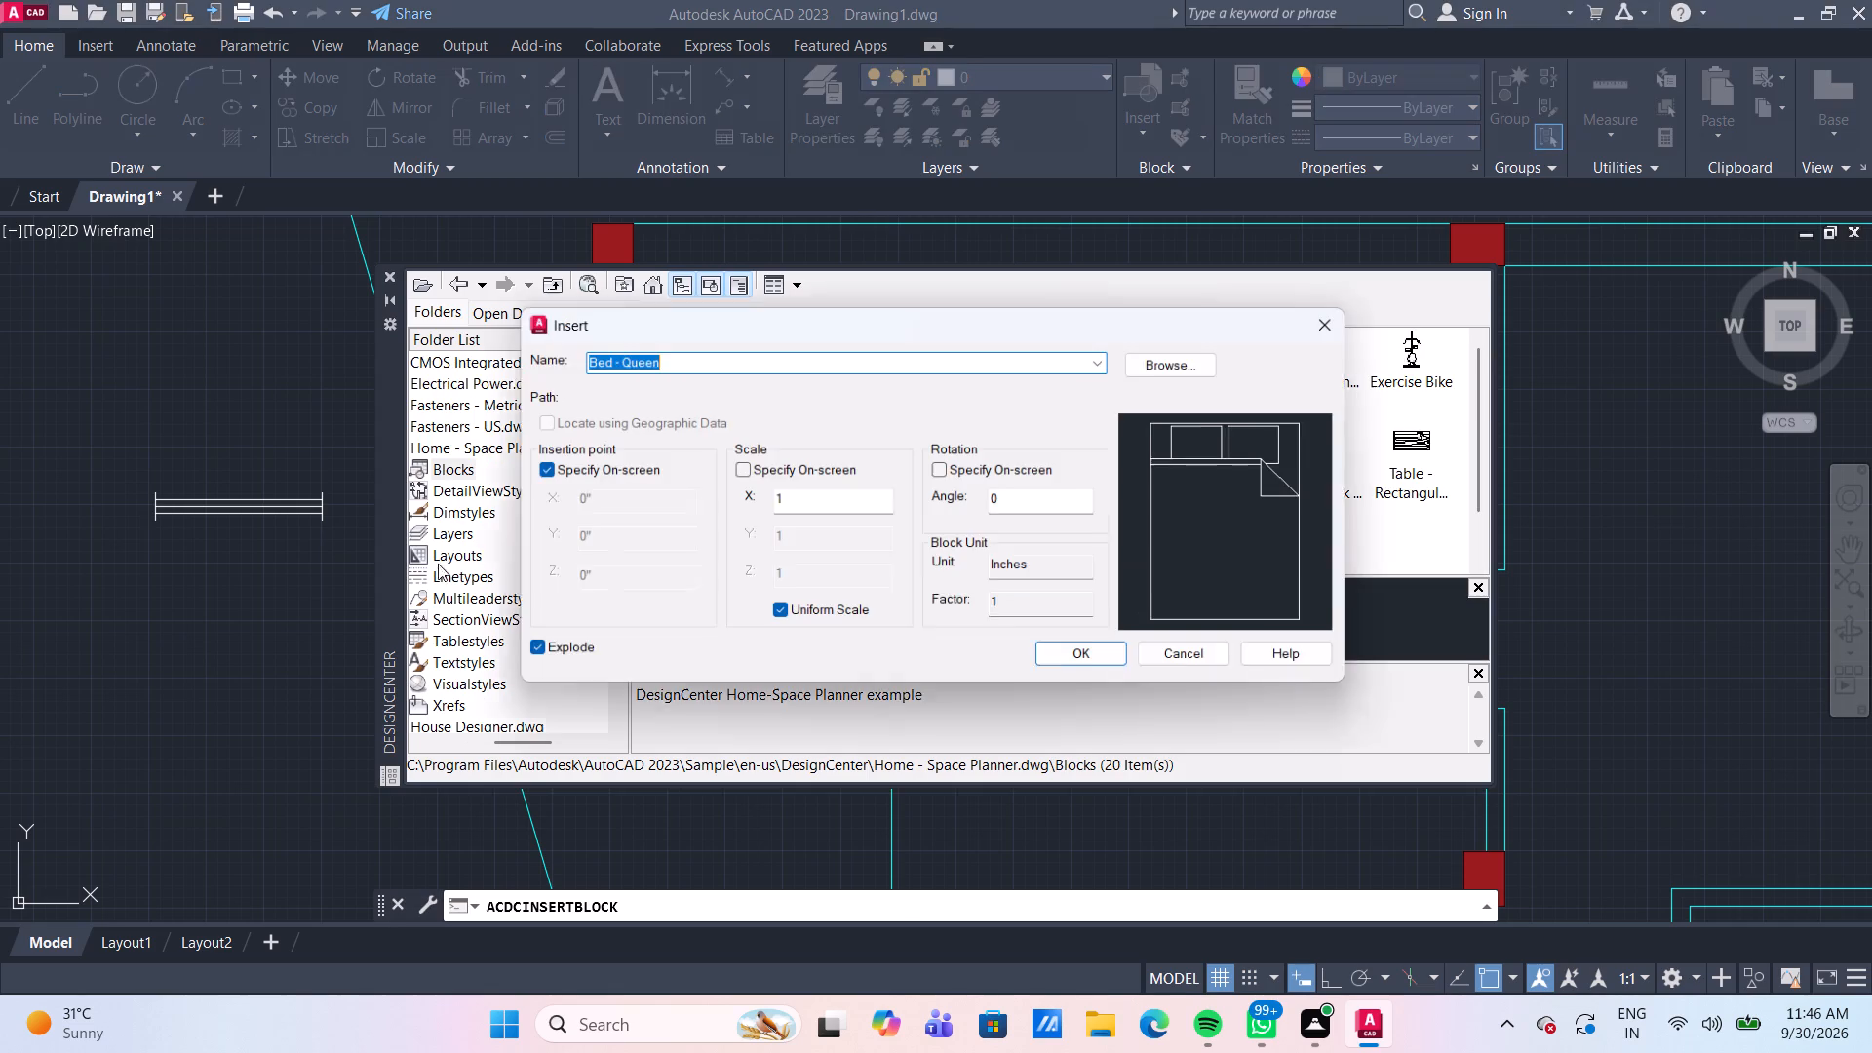
left_click(1091, 665)
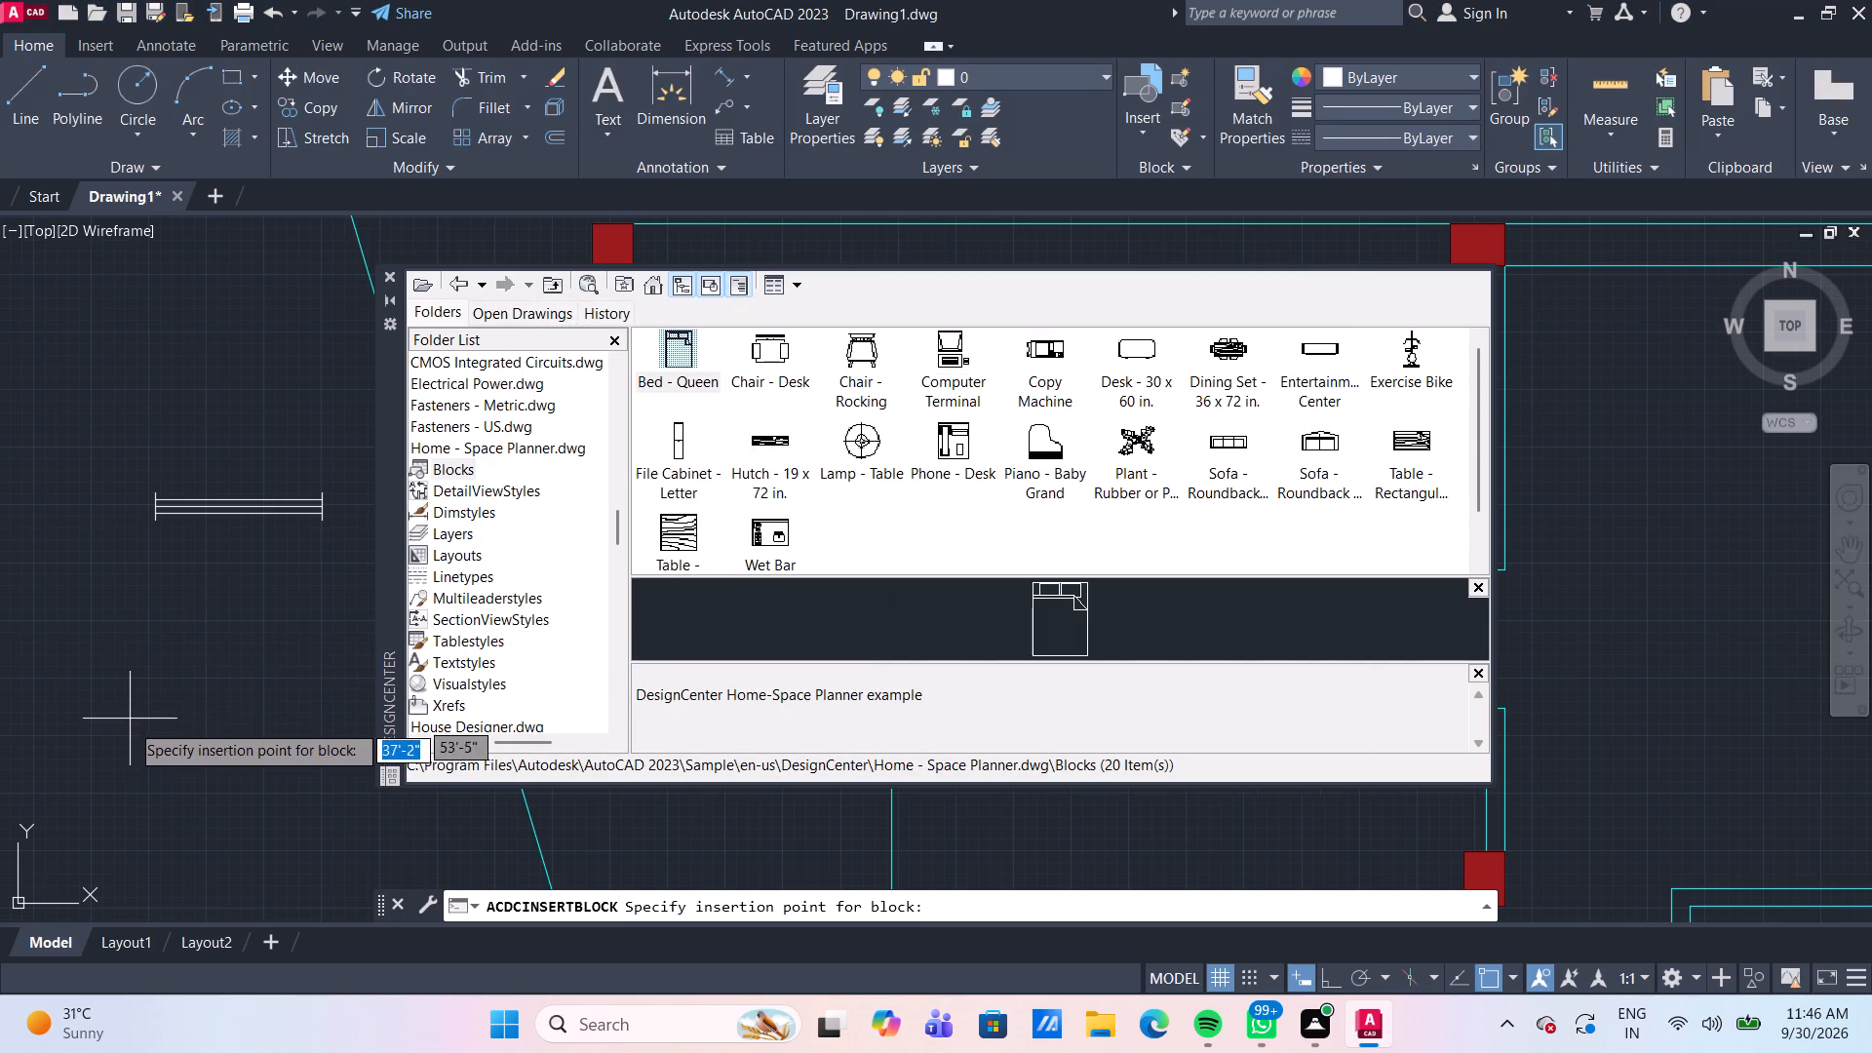
left_click(130, 736)
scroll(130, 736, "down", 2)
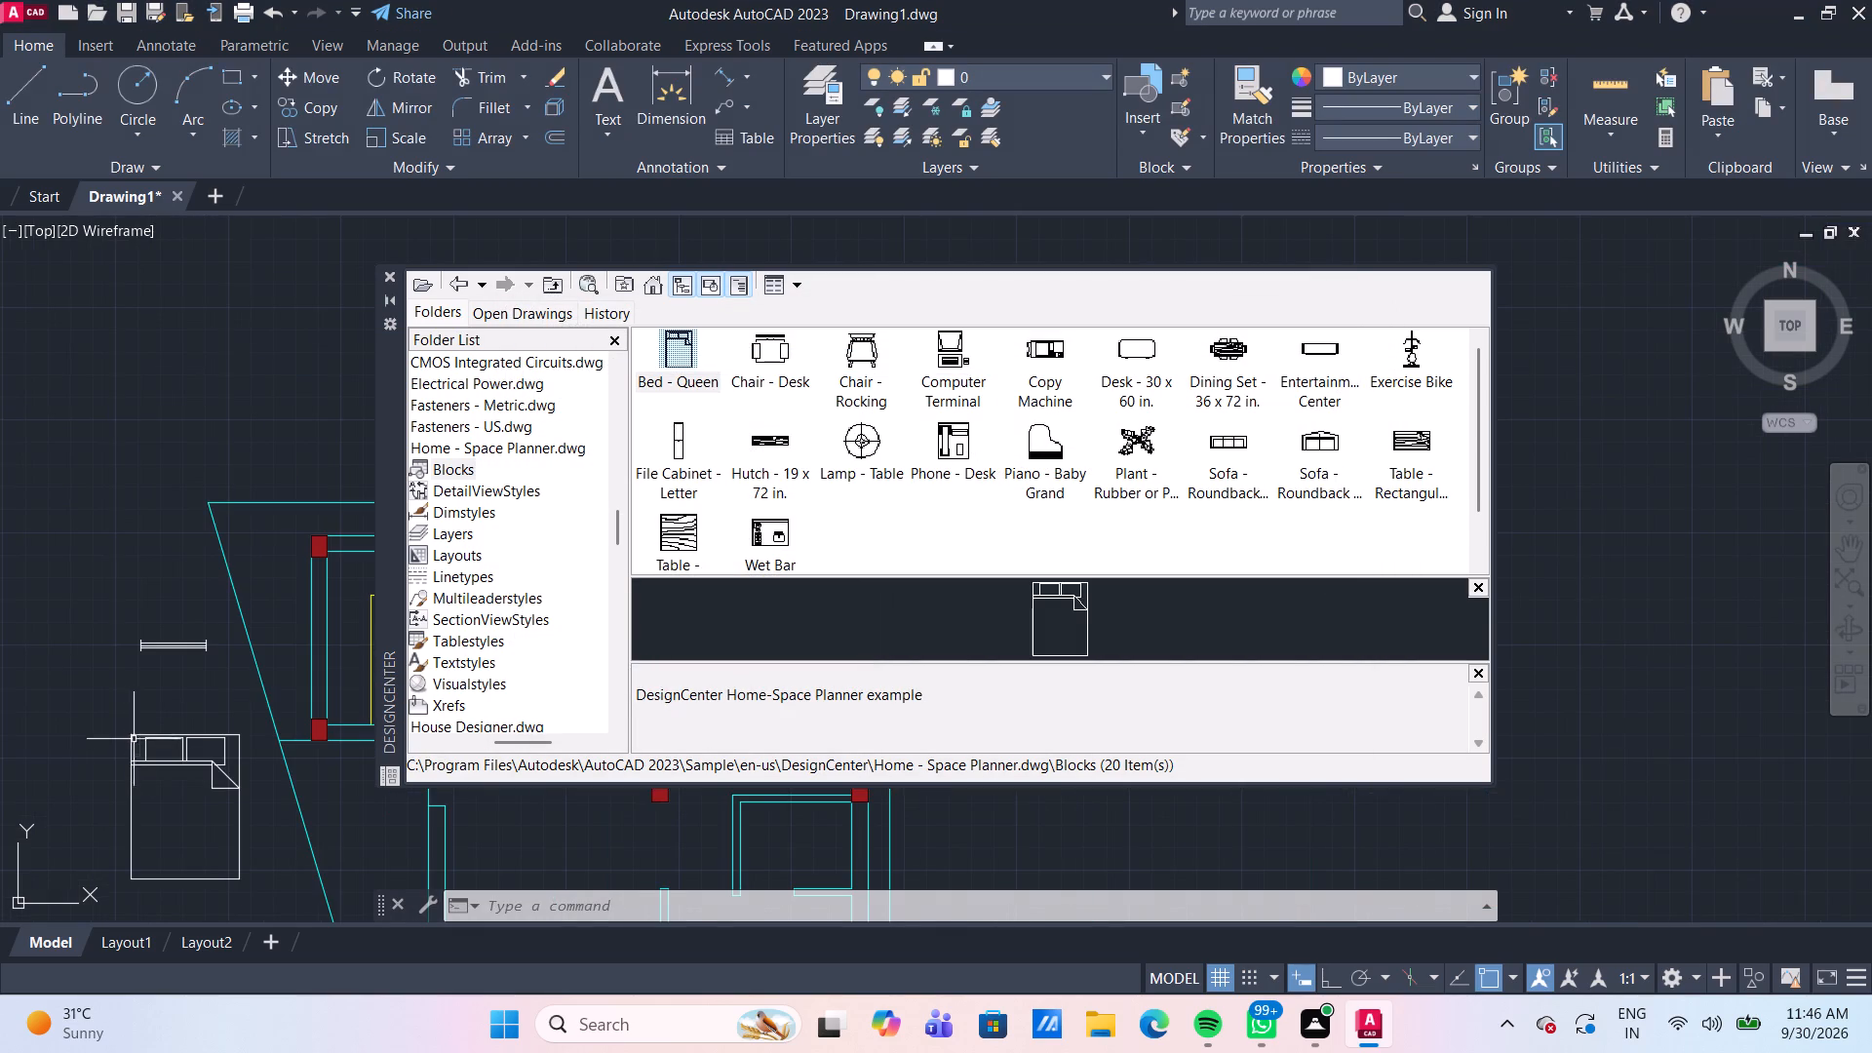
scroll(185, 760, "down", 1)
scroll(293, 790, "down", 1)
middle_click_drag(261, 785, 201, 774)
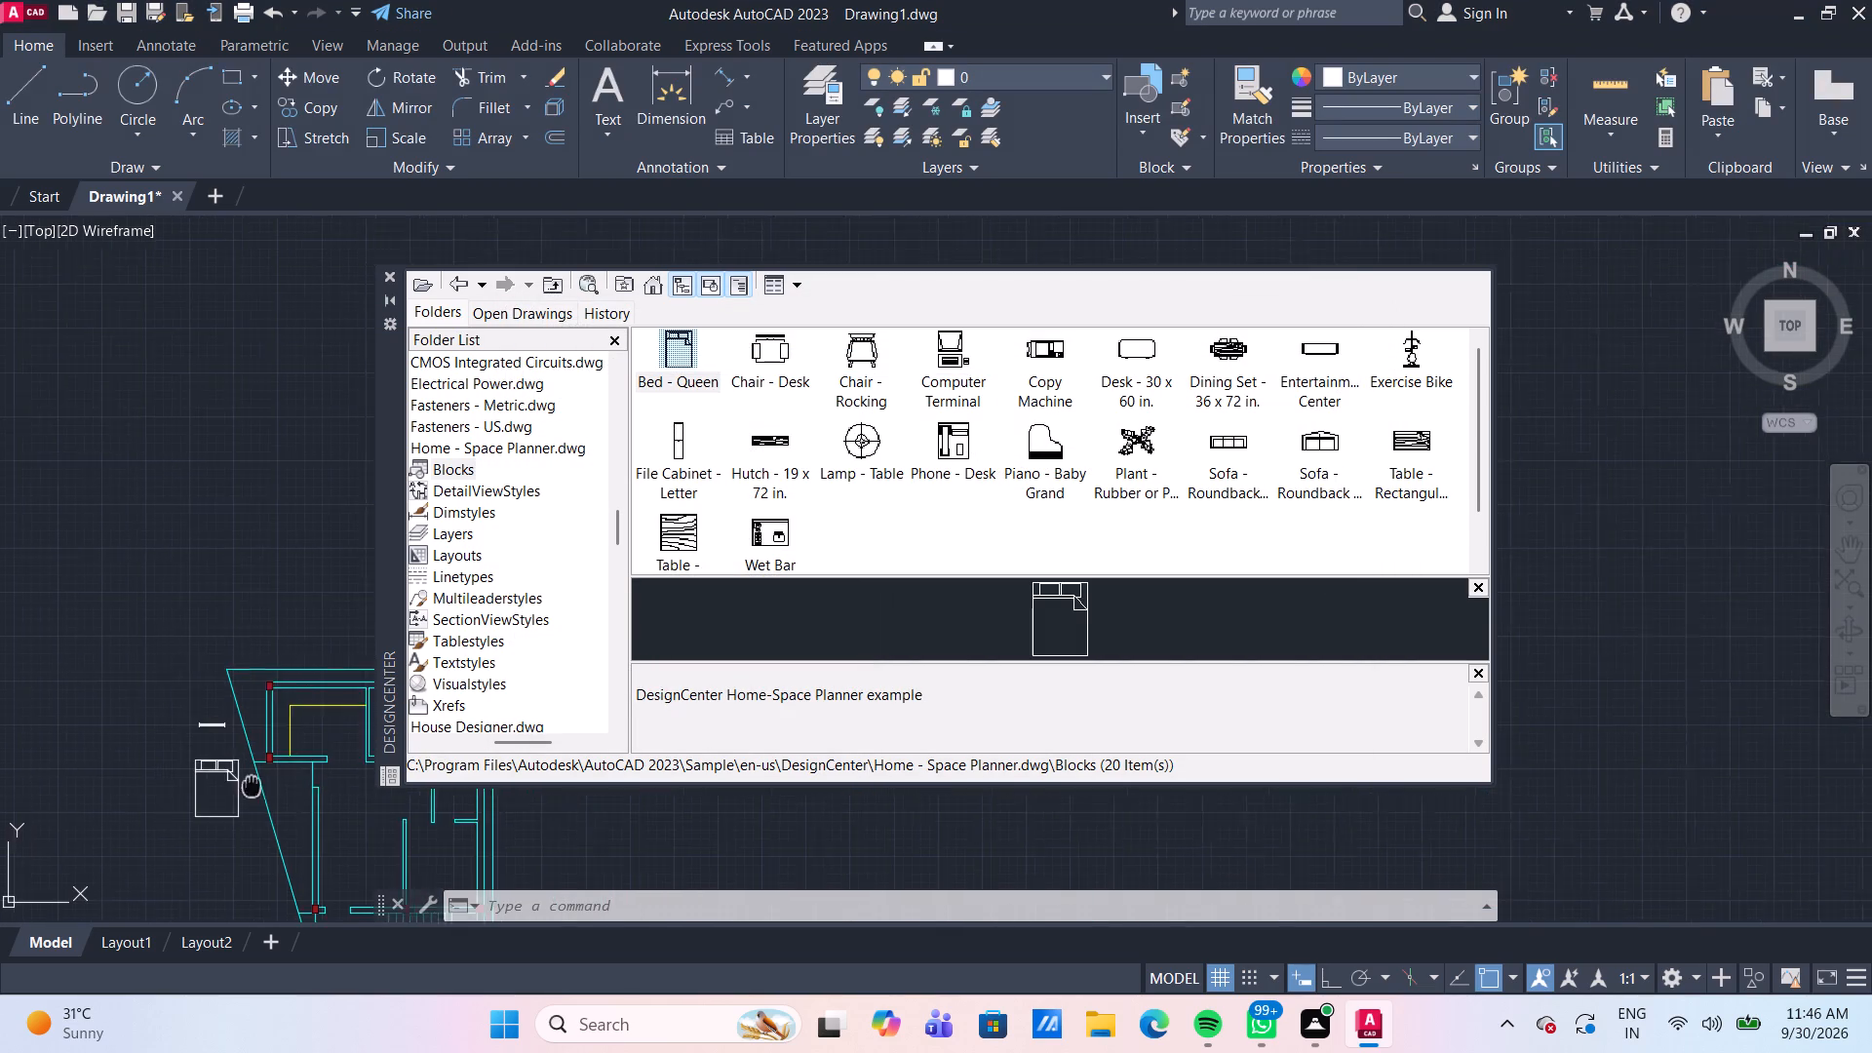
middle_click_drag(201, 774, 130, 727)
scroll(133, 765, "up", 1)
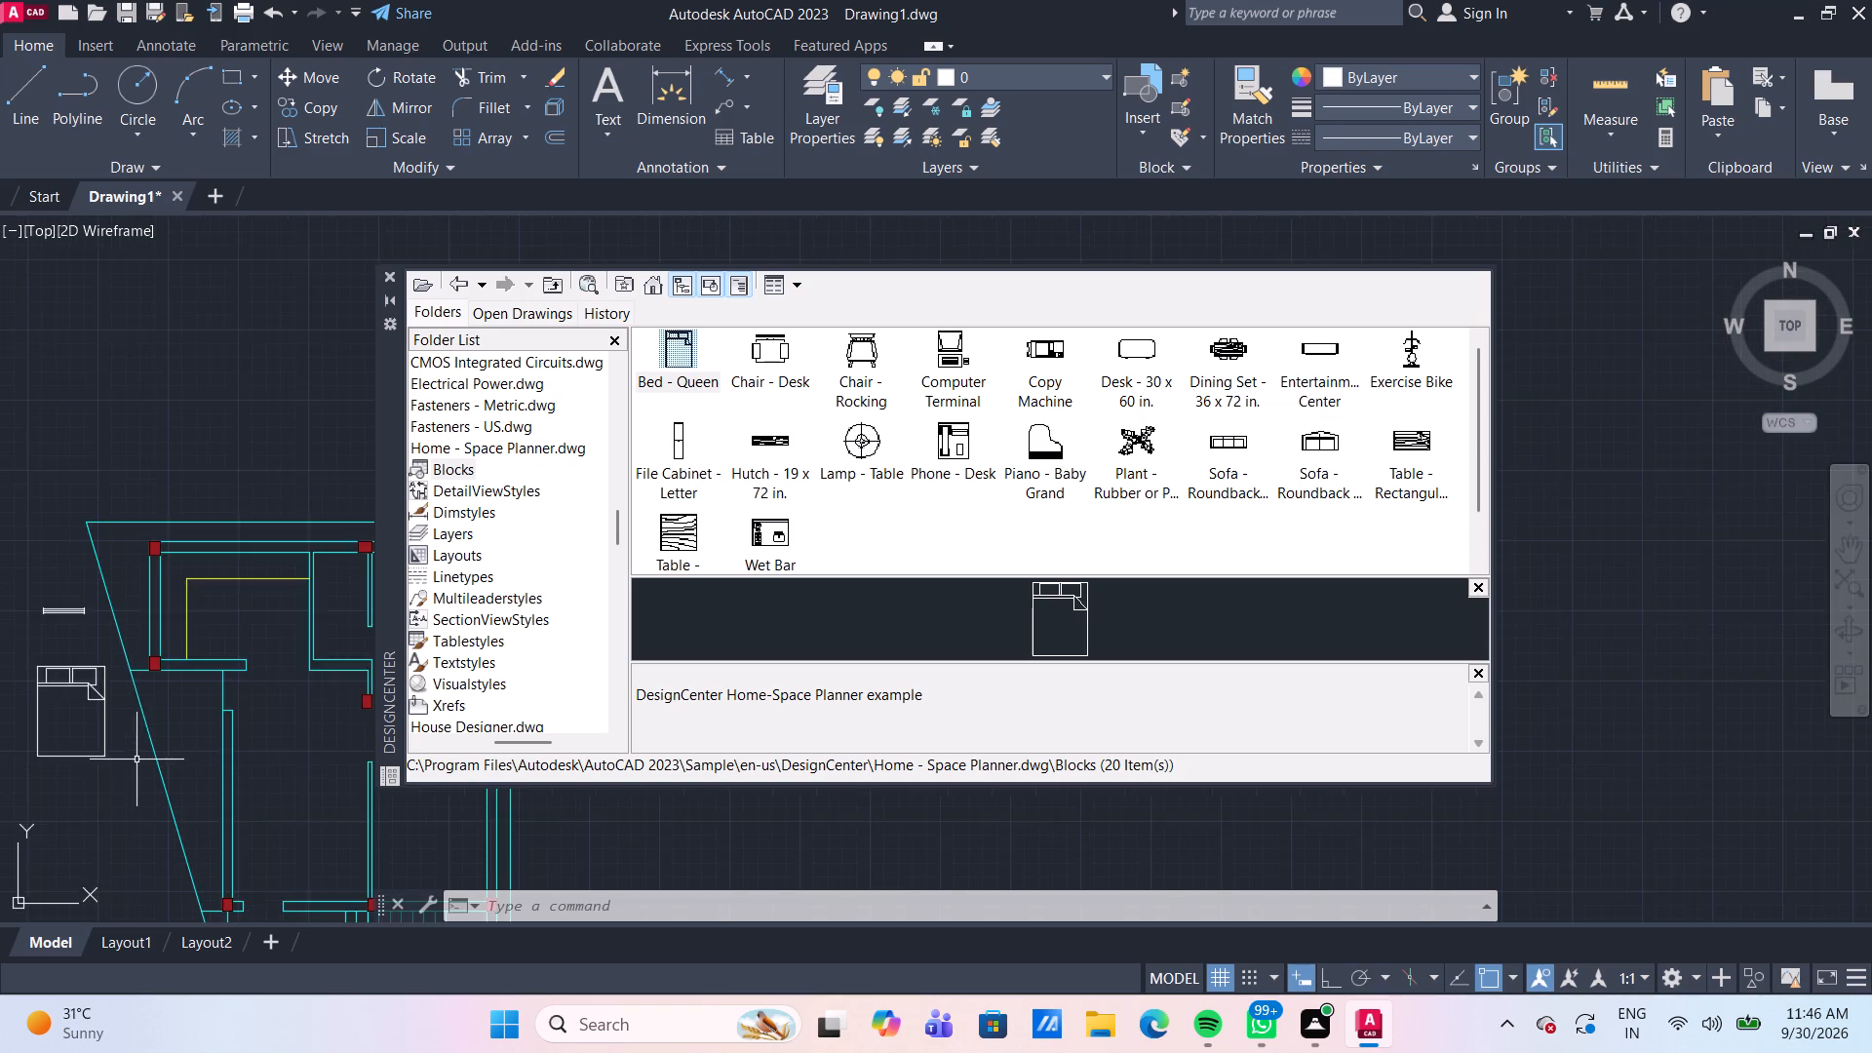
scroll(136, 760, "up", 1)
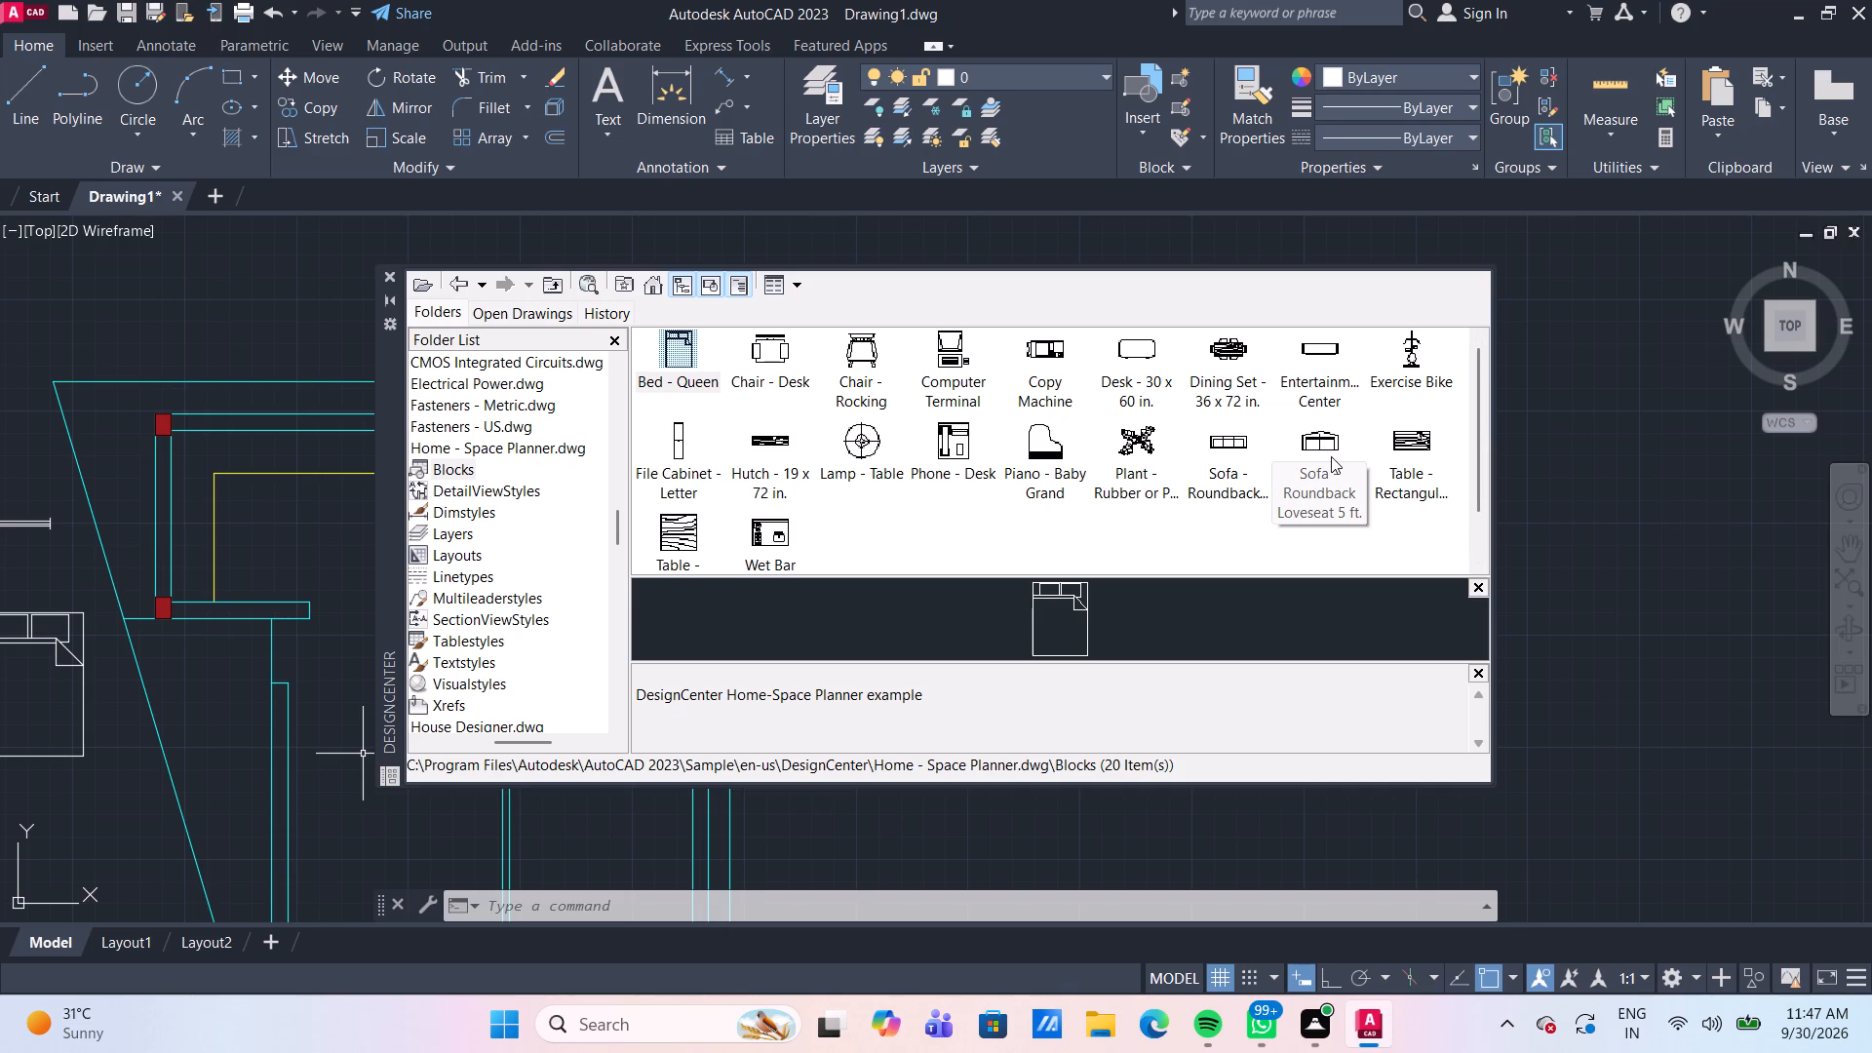
Insert the "Sofa - Roundback 7 ft." block from Home - Space Planner.dwg, exploded at scale 1, in the empty drawing area right of the DesignCenter palette.
left_click(1232, 444)
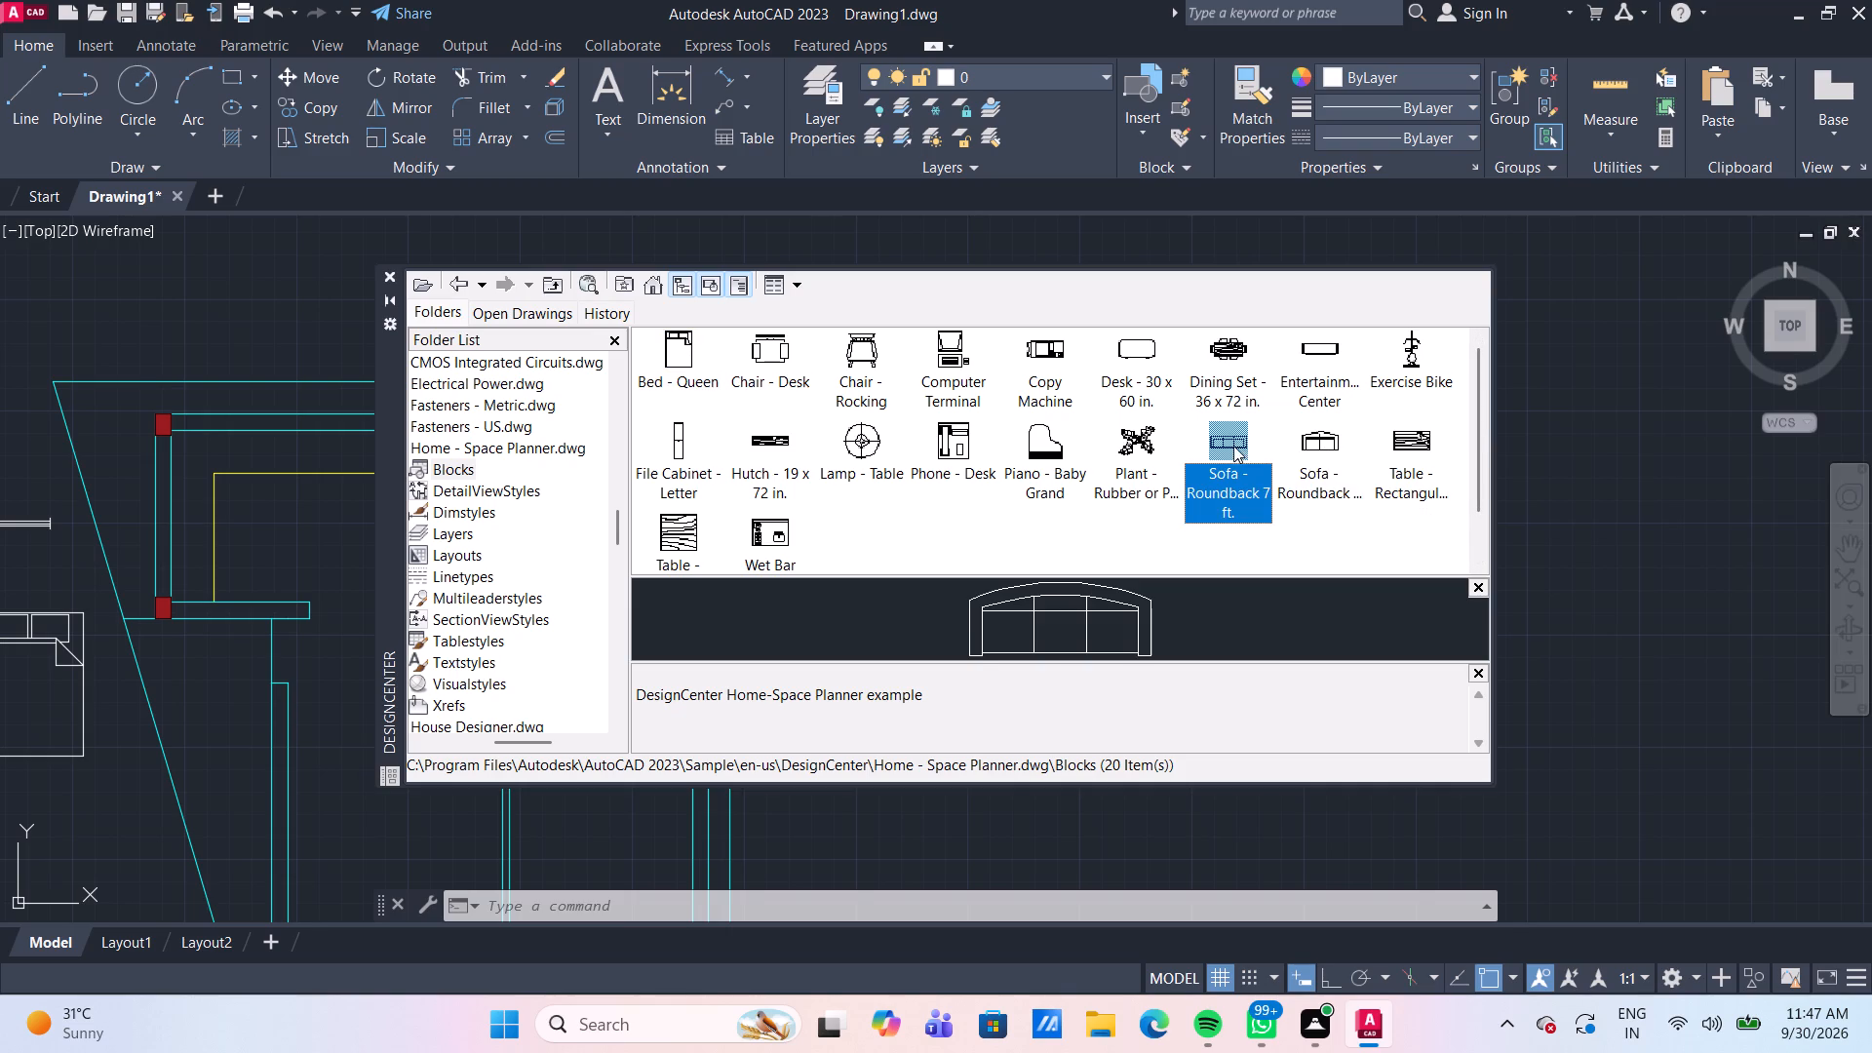
left_click(1309, 443)
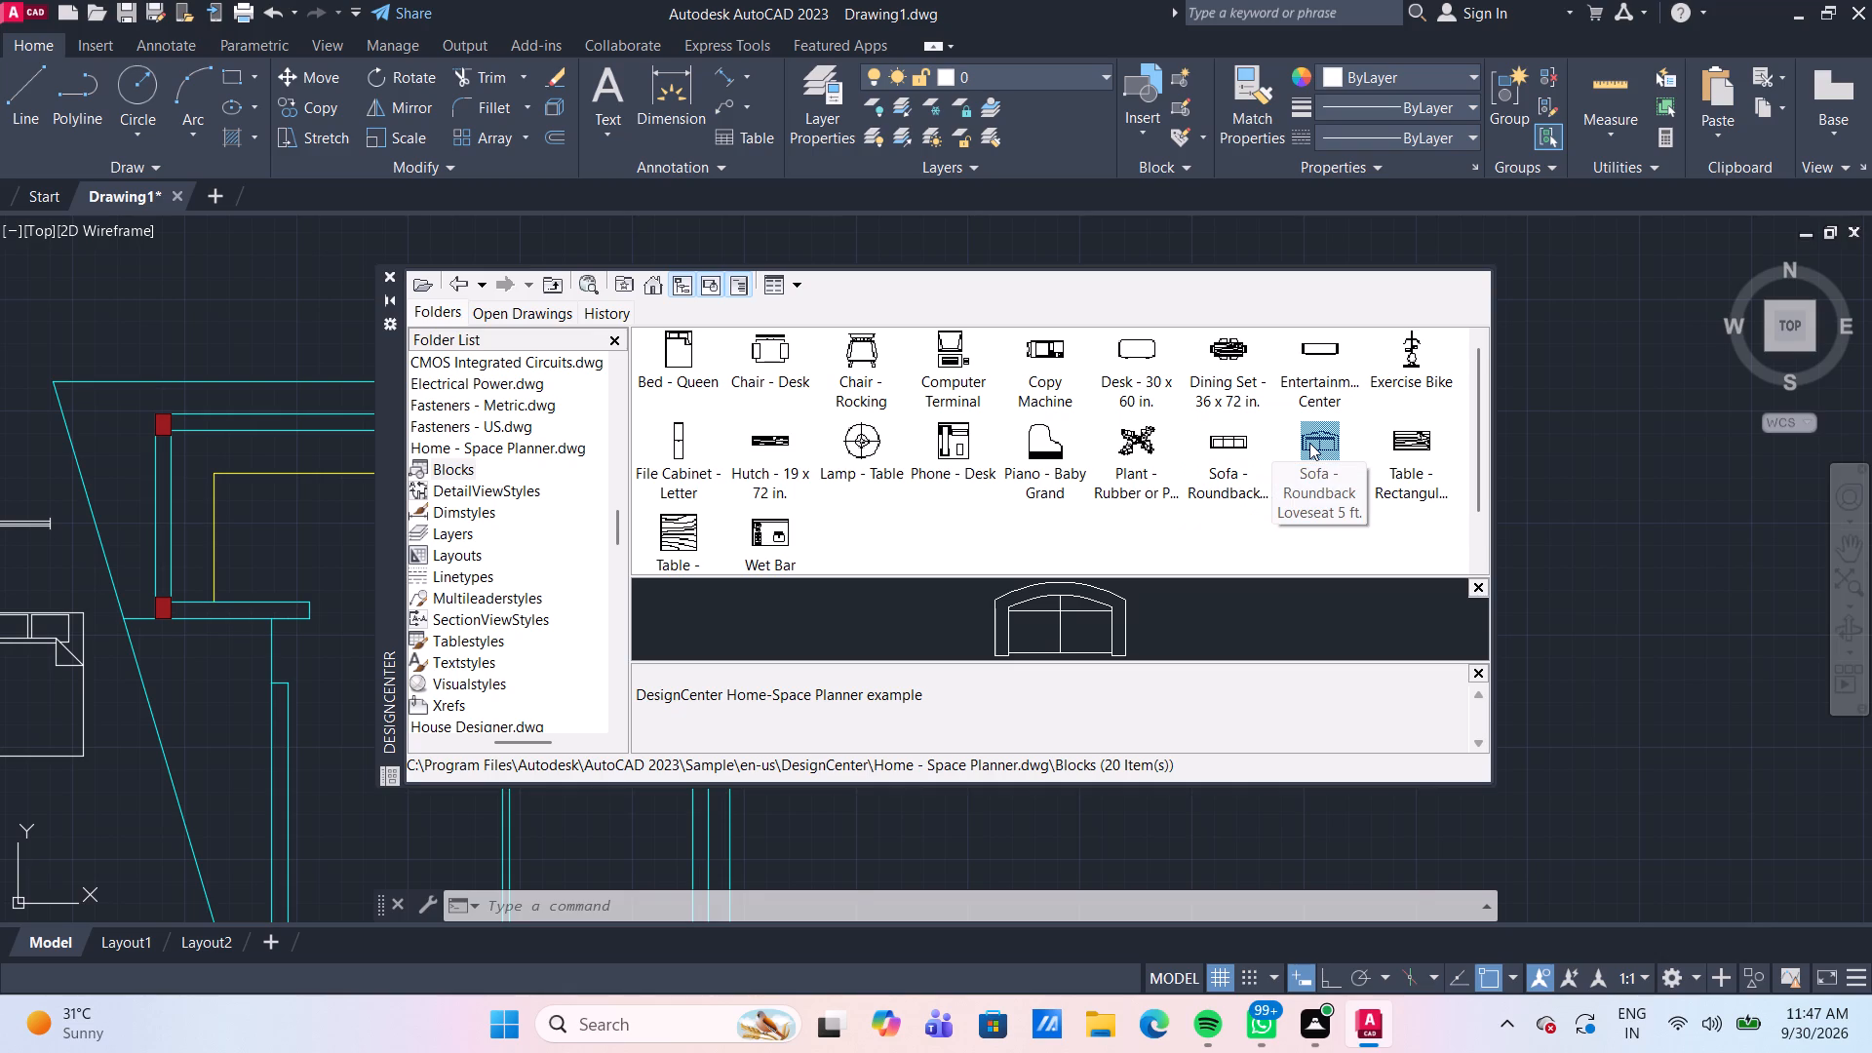
left_click(1230, 446)
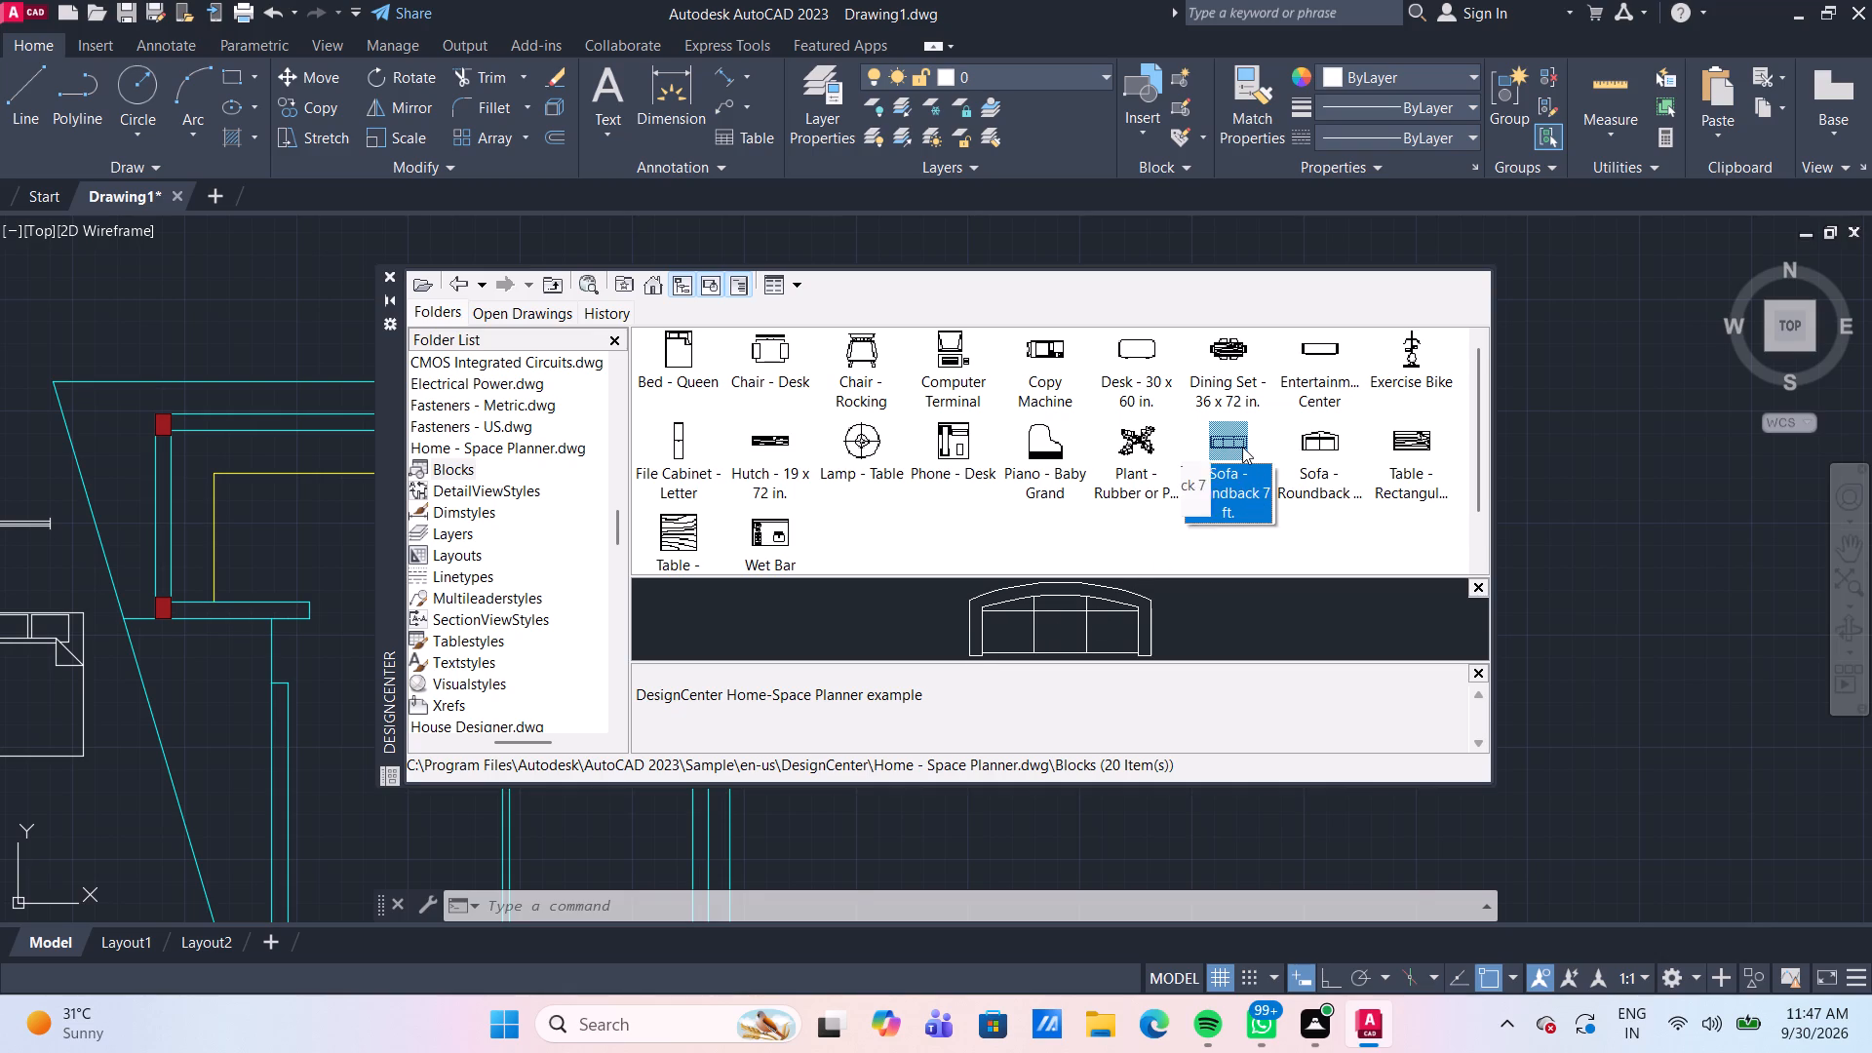
right_click(1242, 447)
left_click(1292, 465)
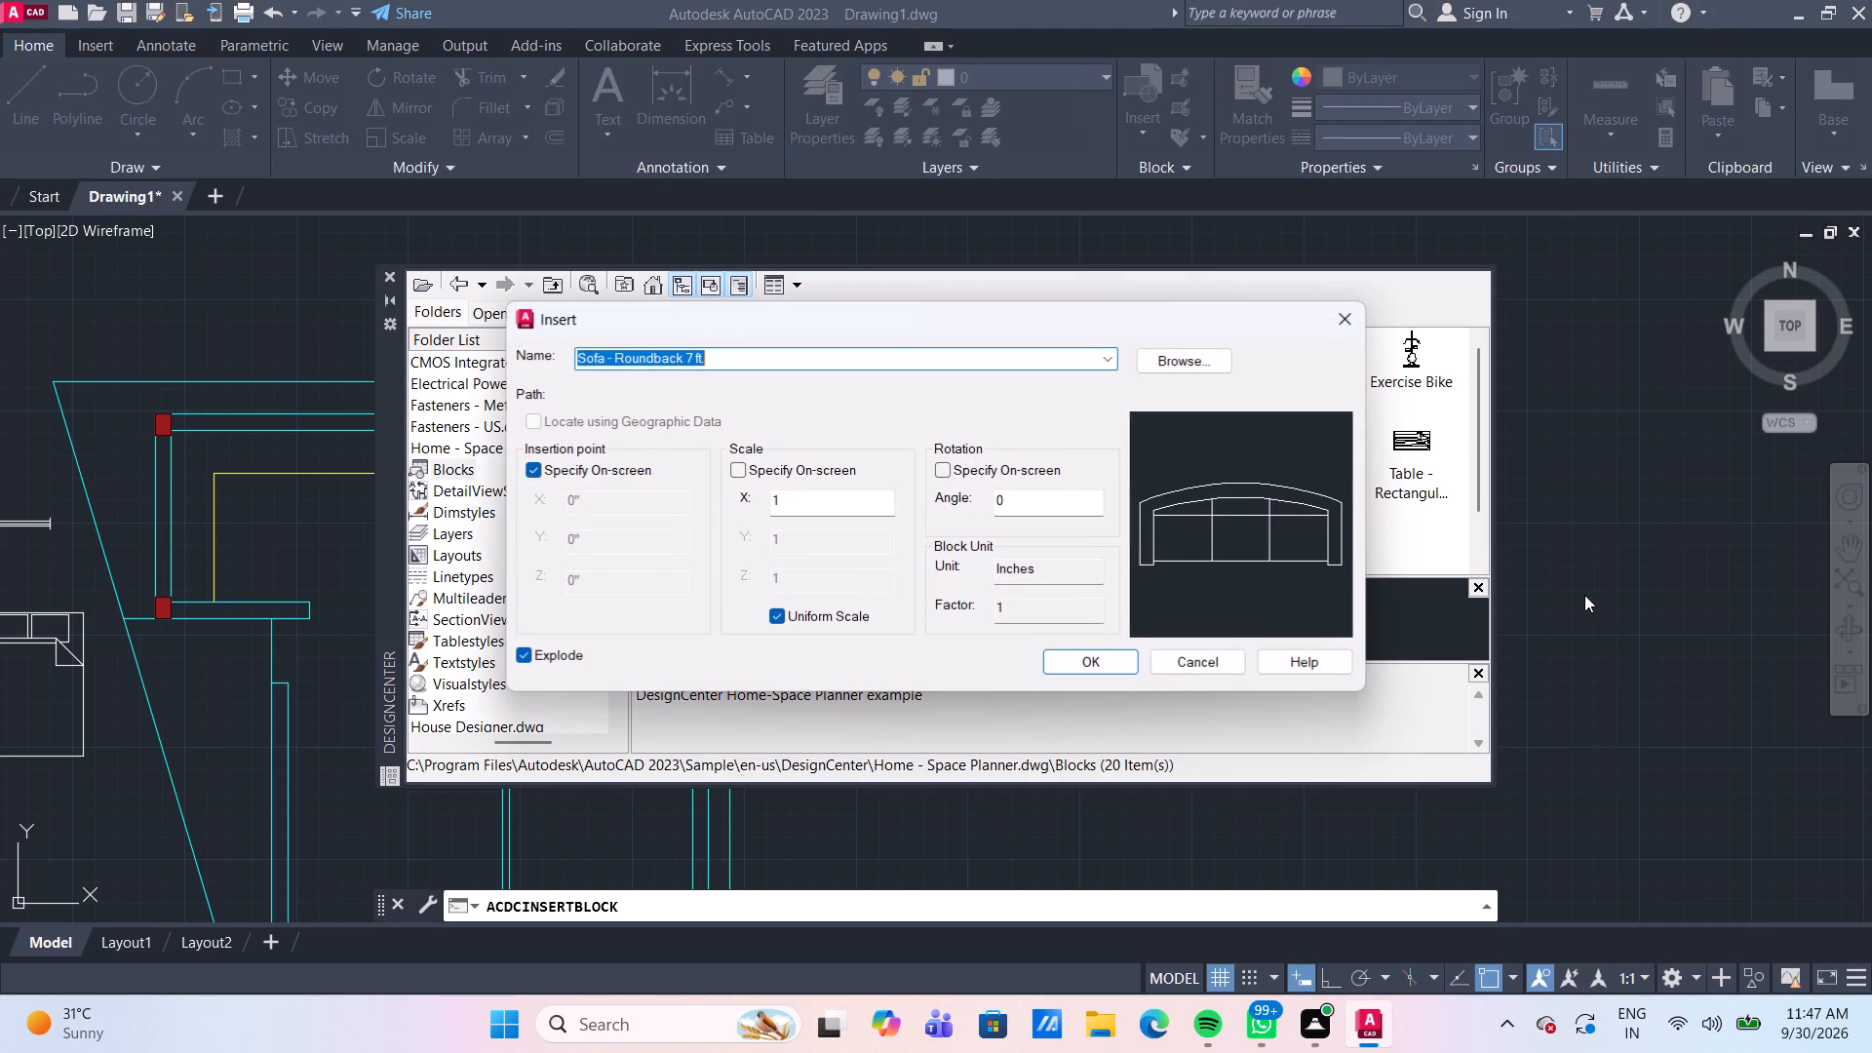
left_click(1099, 659)
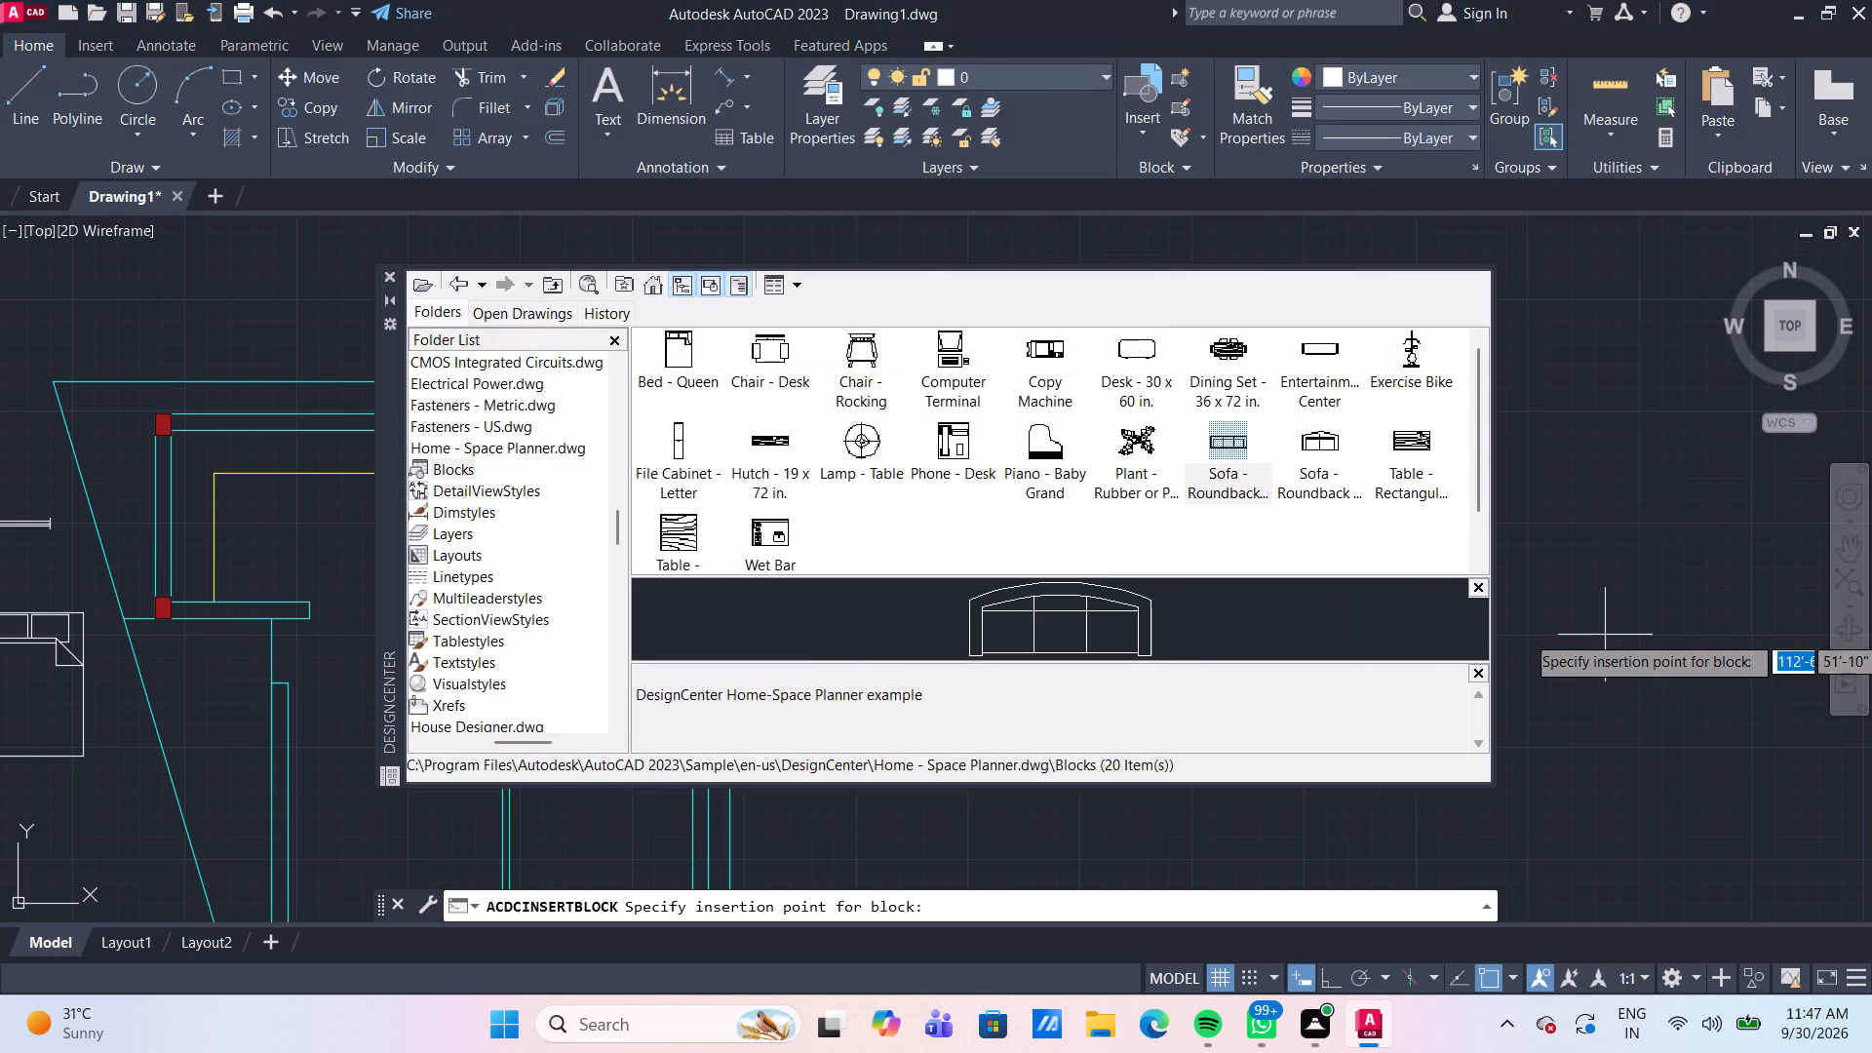
left_click(1607, 564)
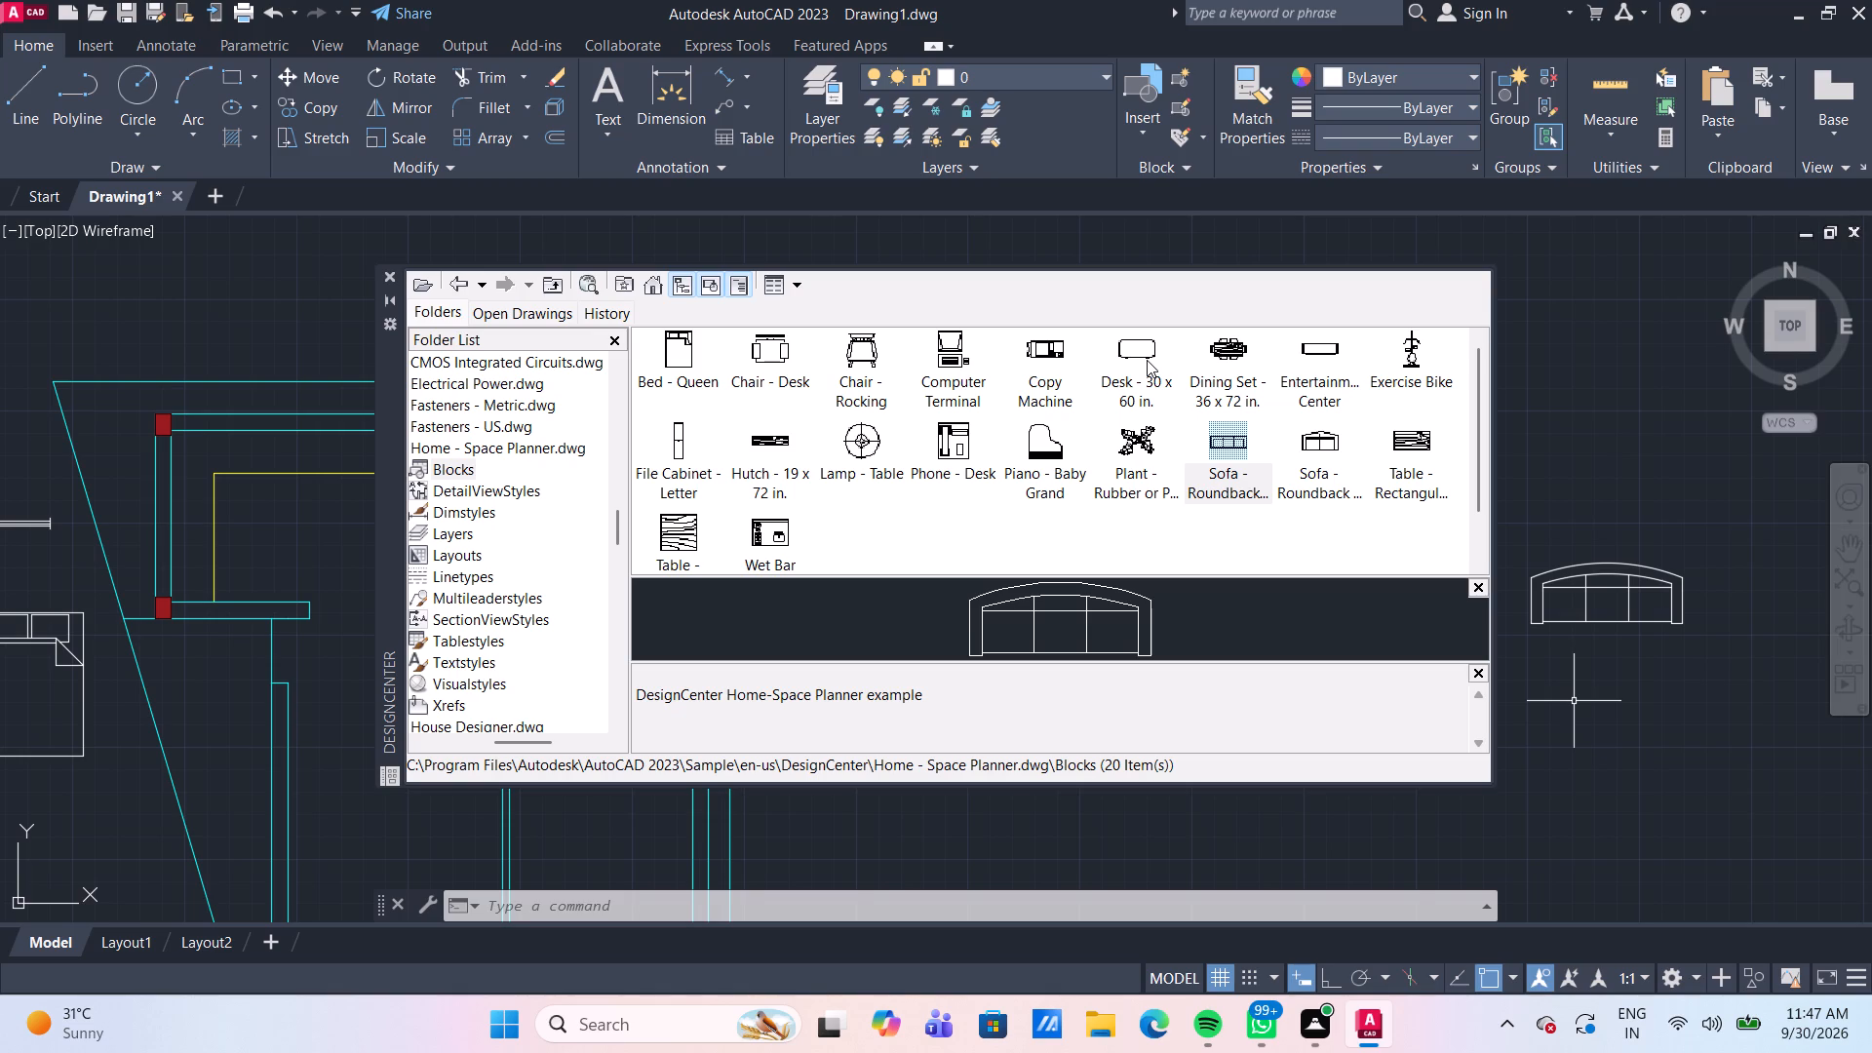
Insert the "Desk - 30 x 60 in." block from Home - Space Planner.dwg, exploded at scale 1, just above the inserted sofa.
left_click(1147, 360)
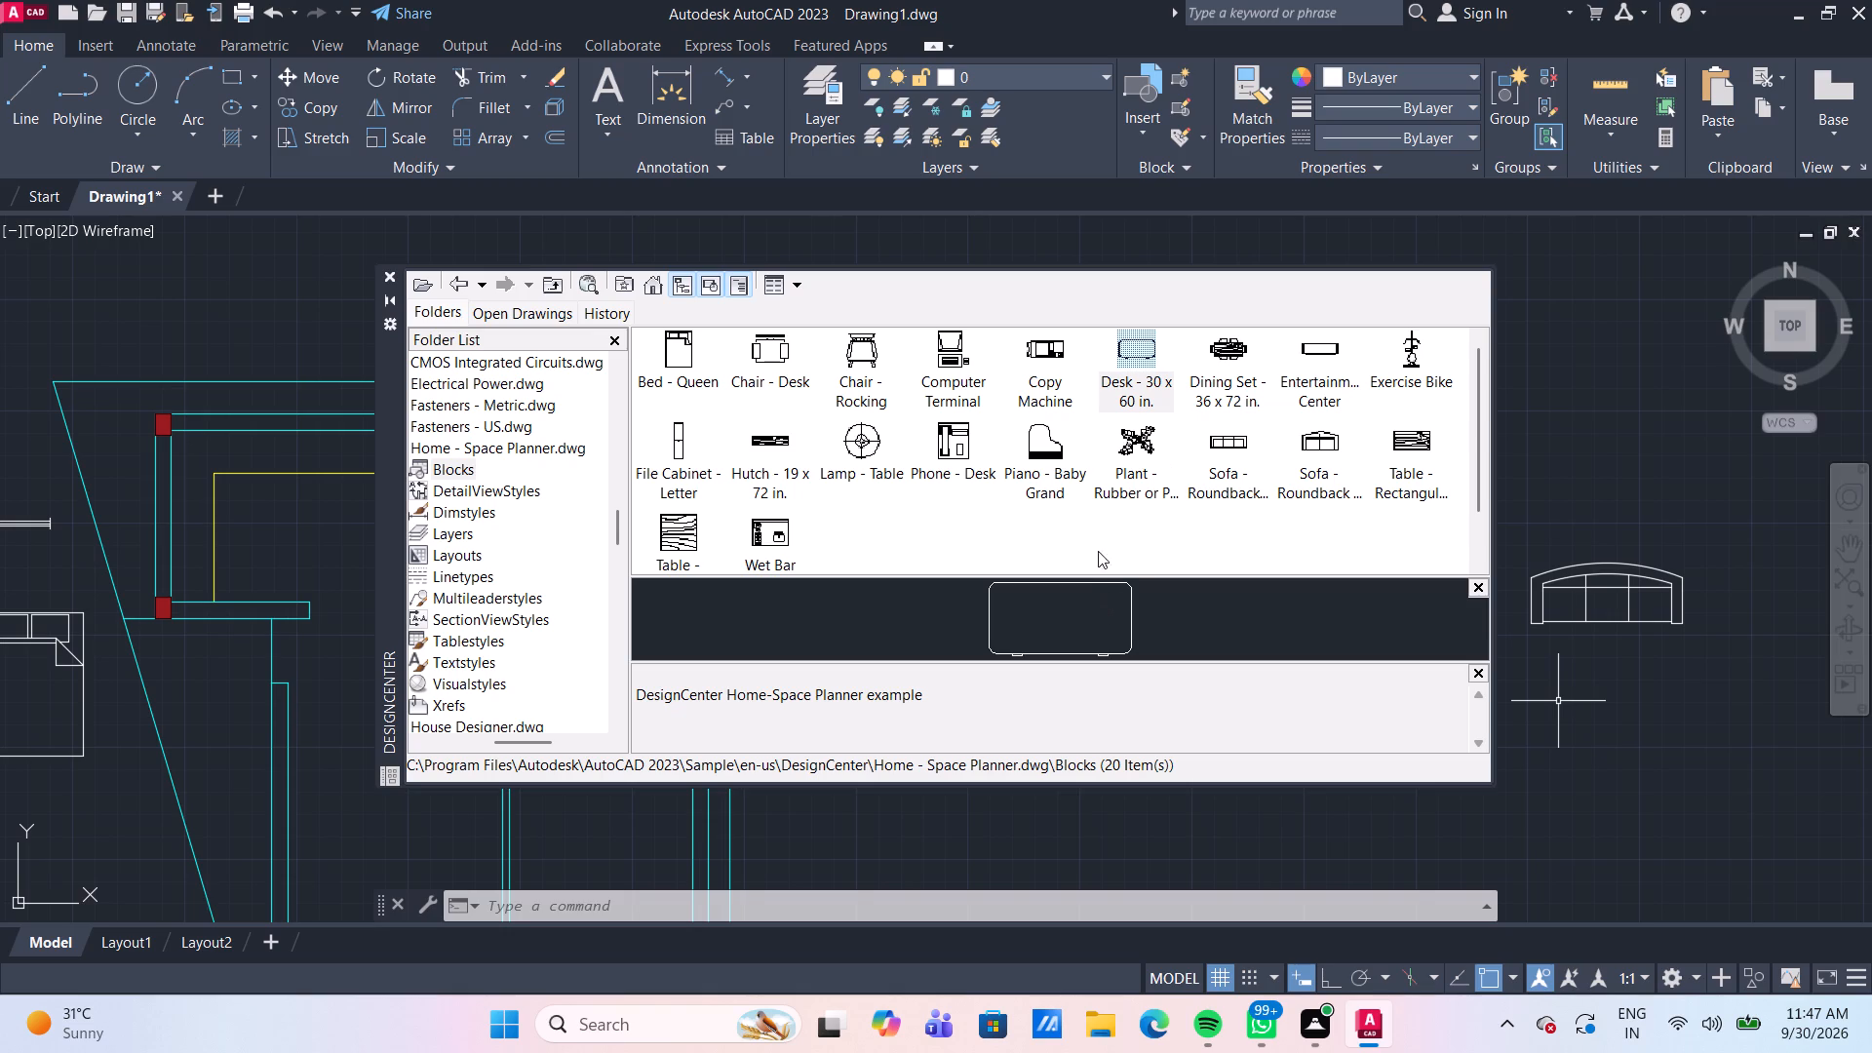
right_click(1141, 342)
left_click(1168, 352)
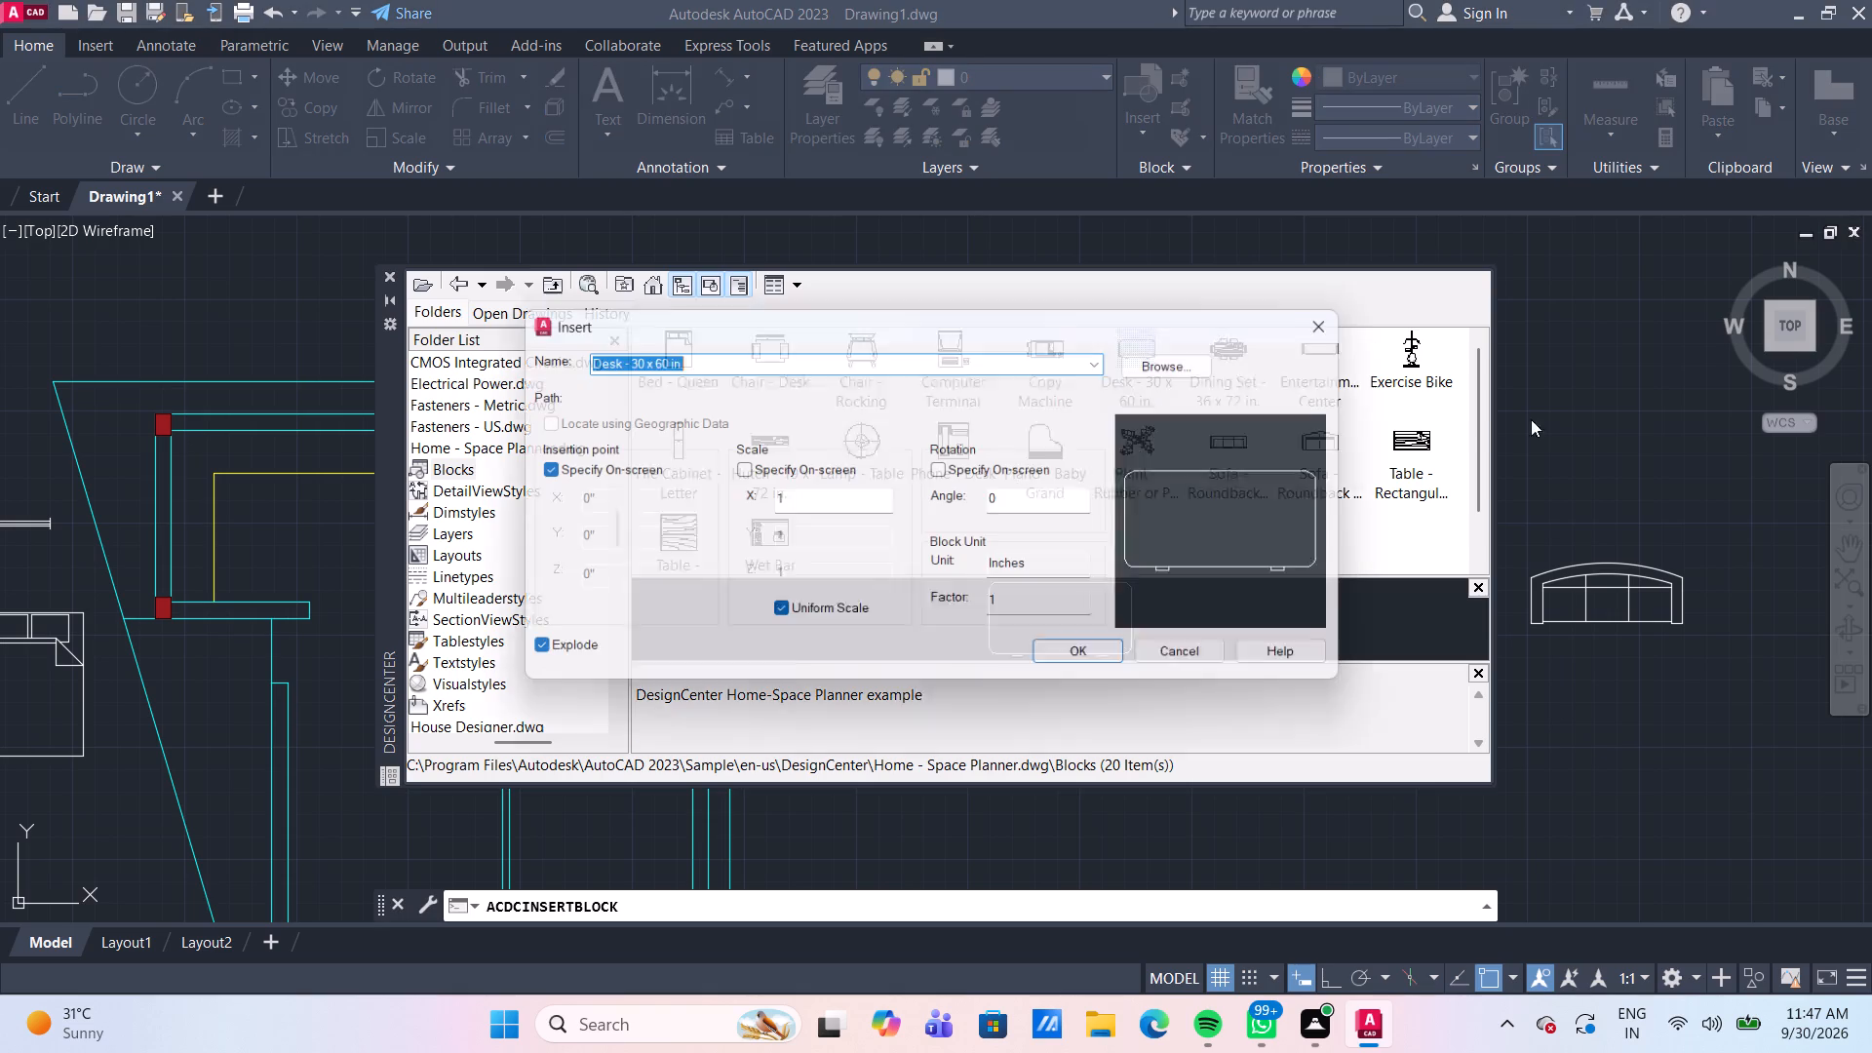
left_click(1091, 666)
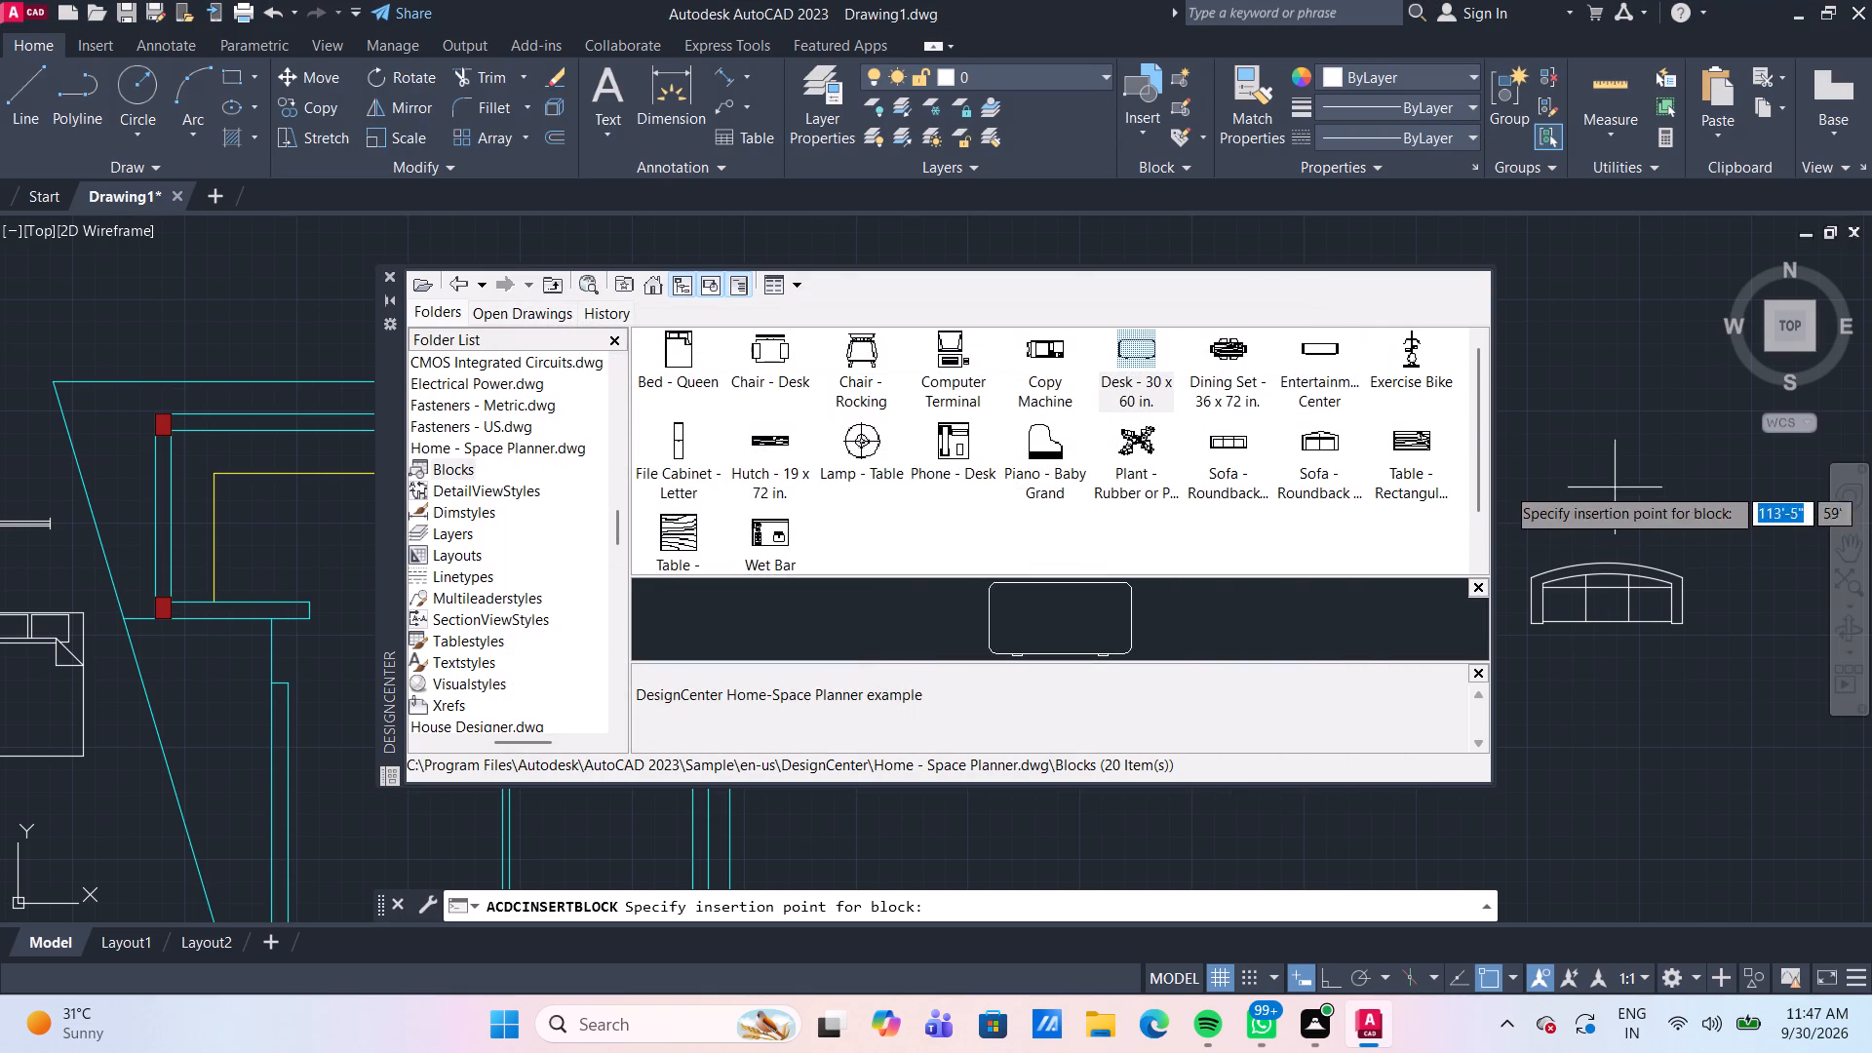
left_click(1661, 424)
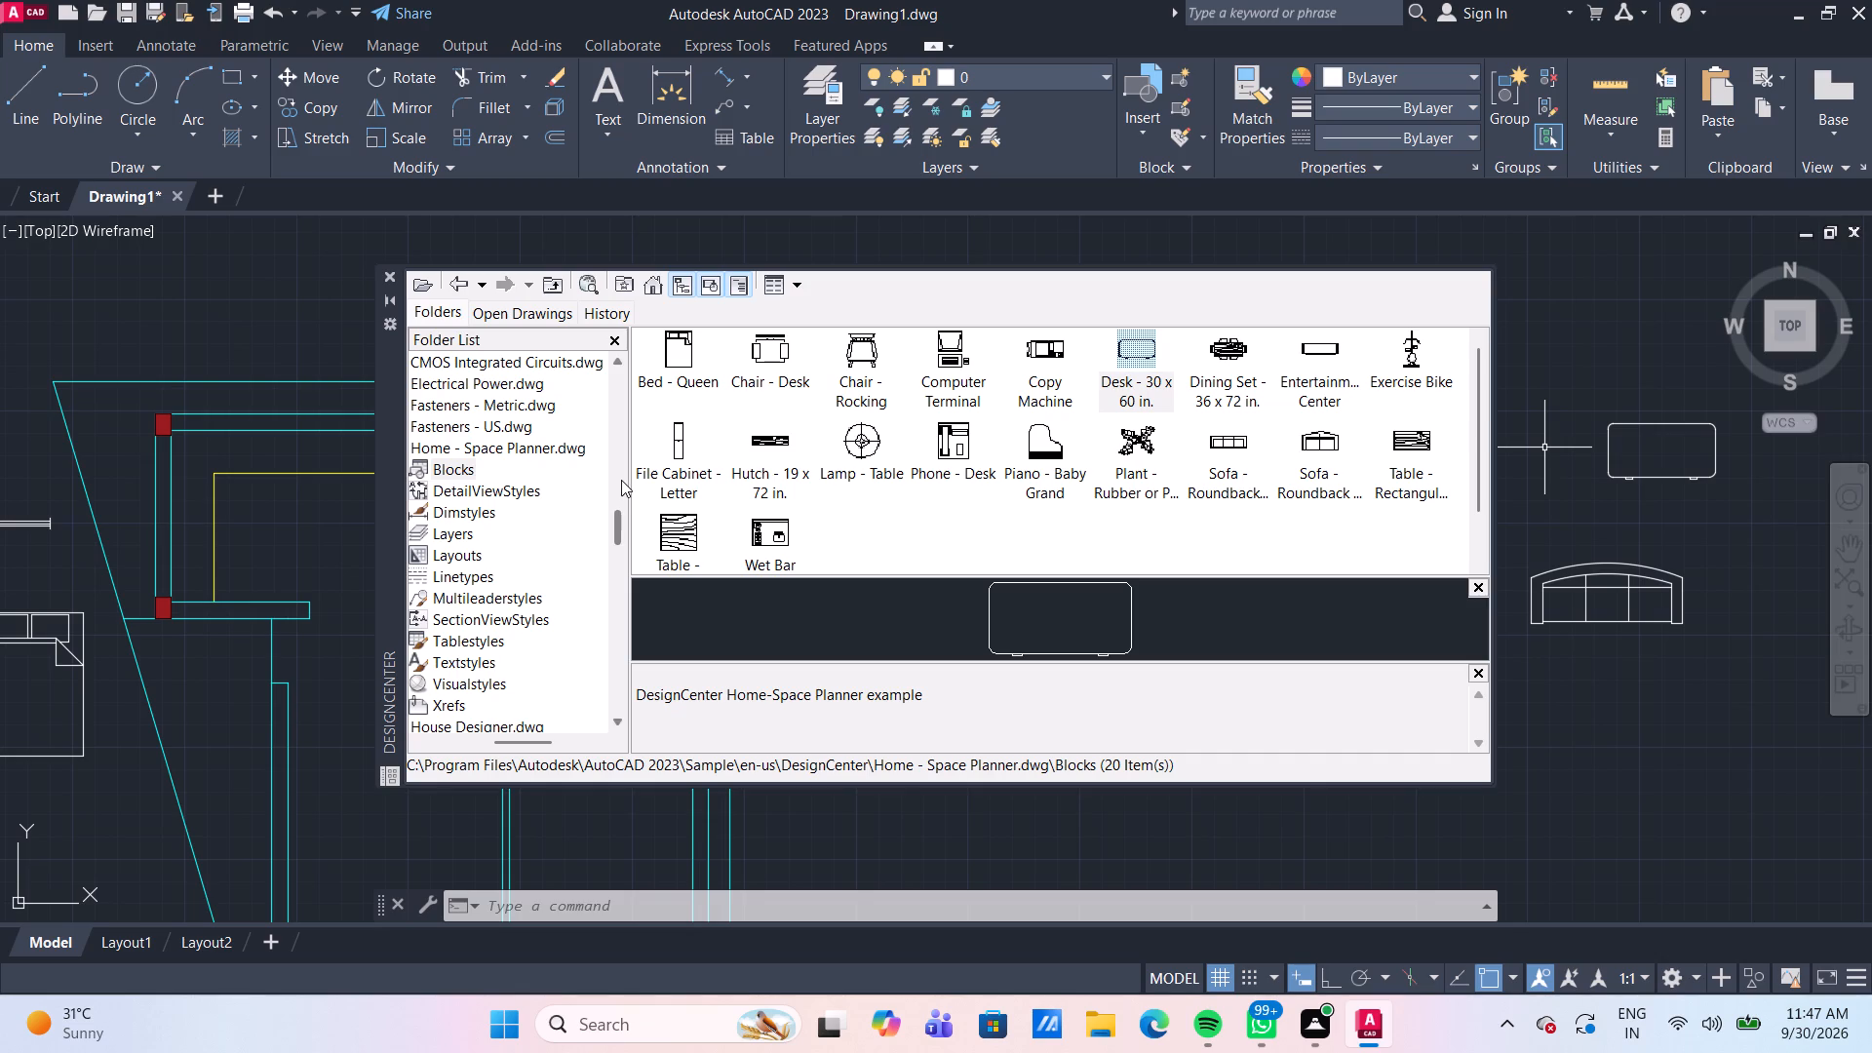
Find Kitchens.dwg among the DesignCenter sample drawings and open its collection of blocks.
scroll(530, 491, "up", 2)
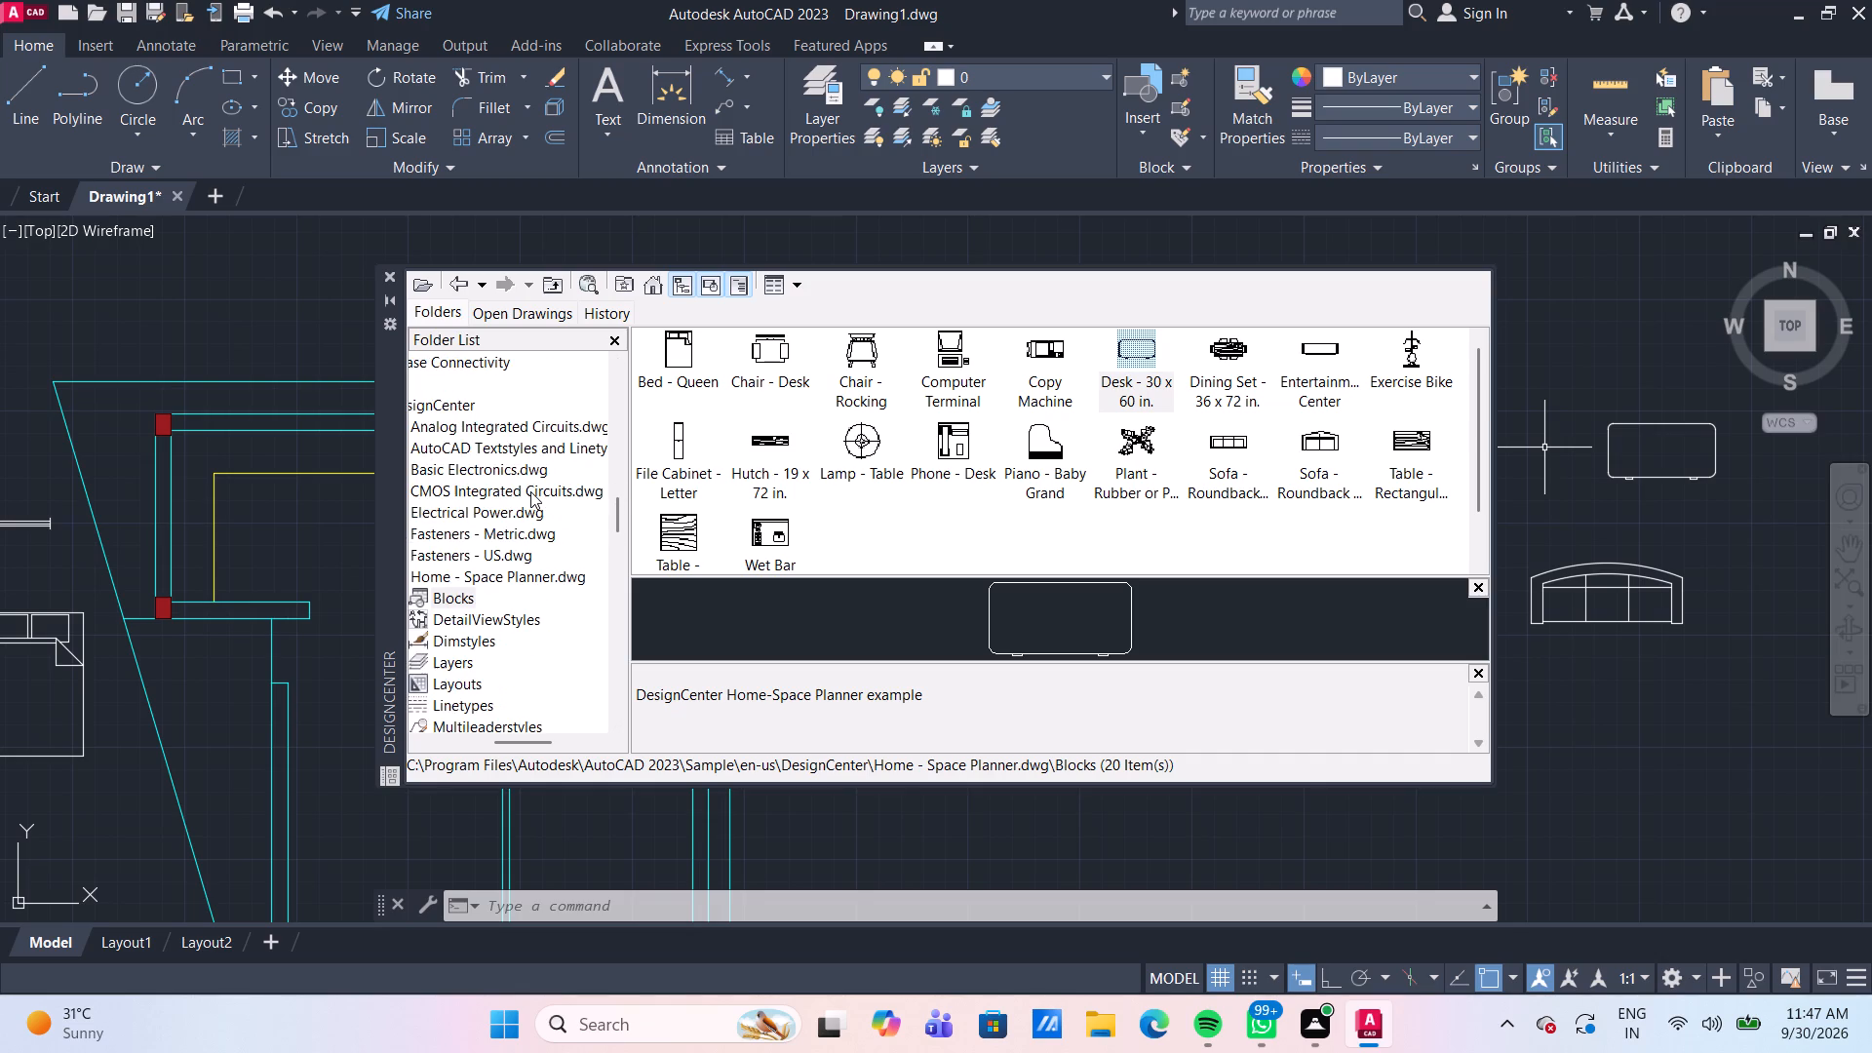
scroll(530, 491, "up", 4)
scroll(530, 491, "down", 7)
scroll(557, 597, "down", 2)
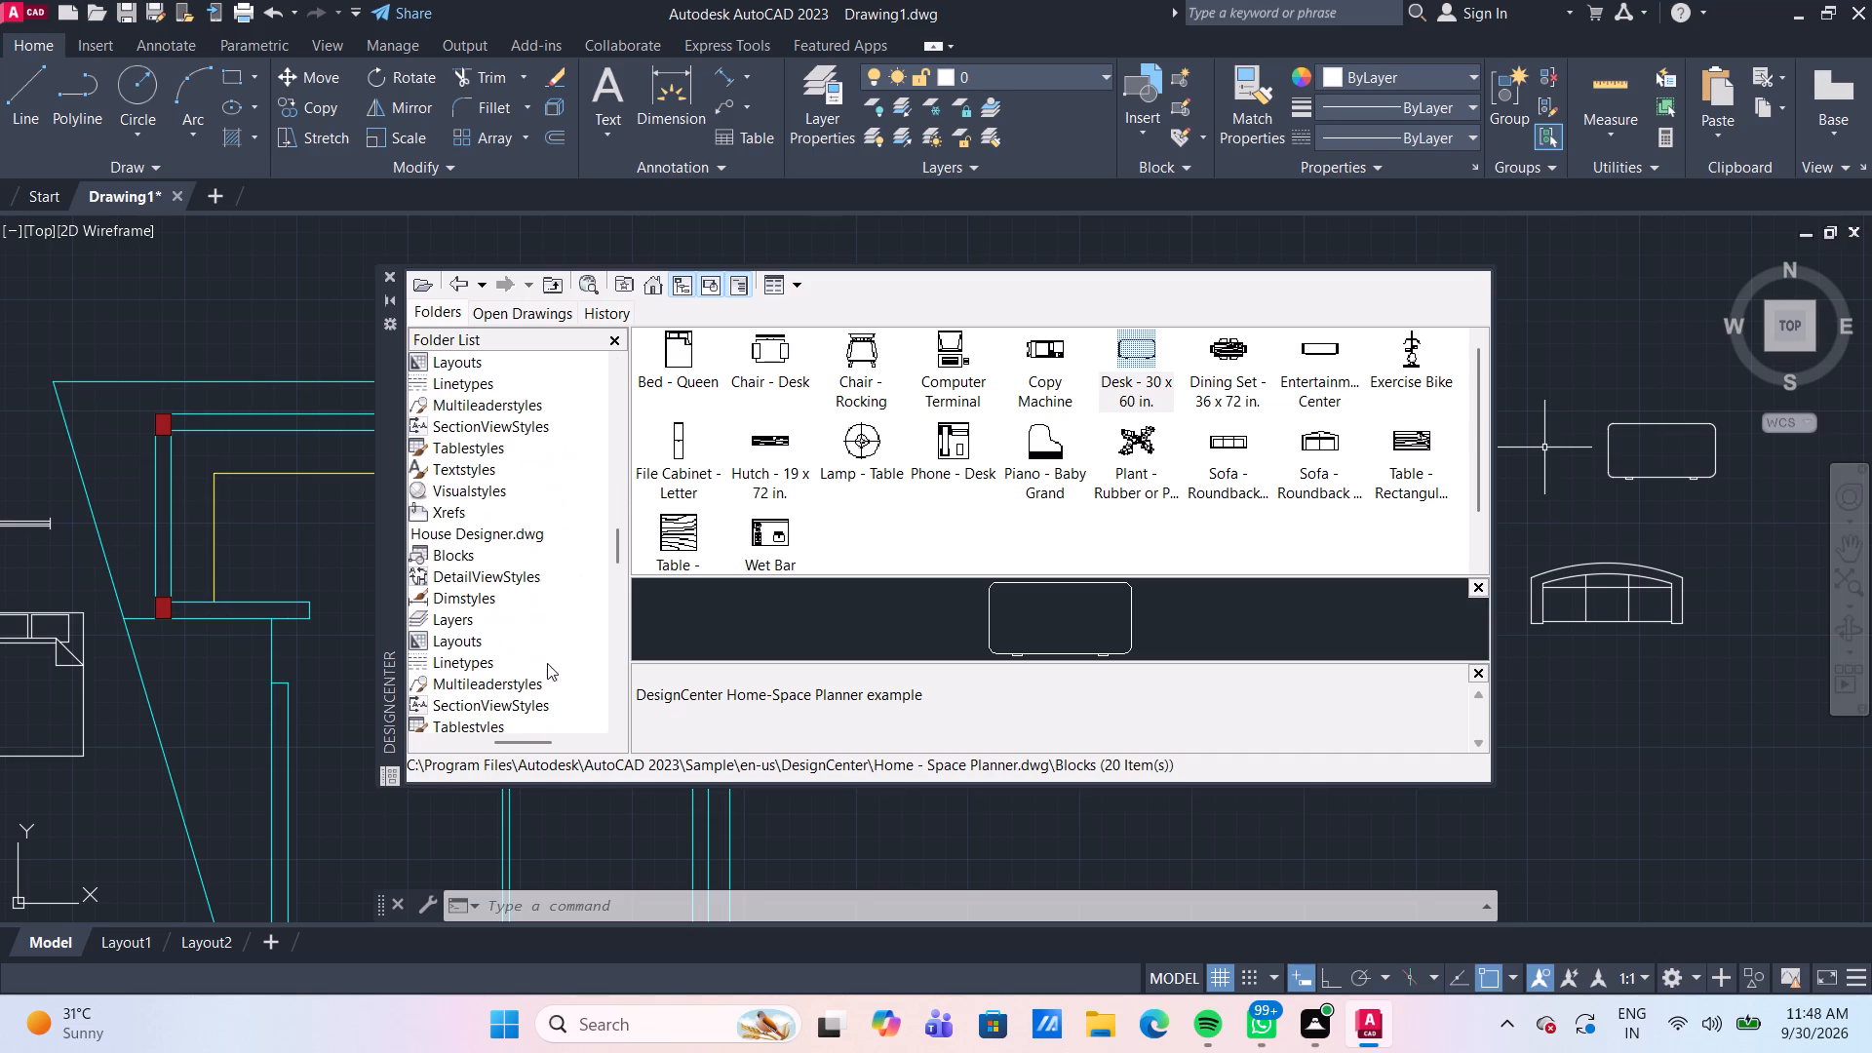
left_click_drag(531, 746, 483, 738)
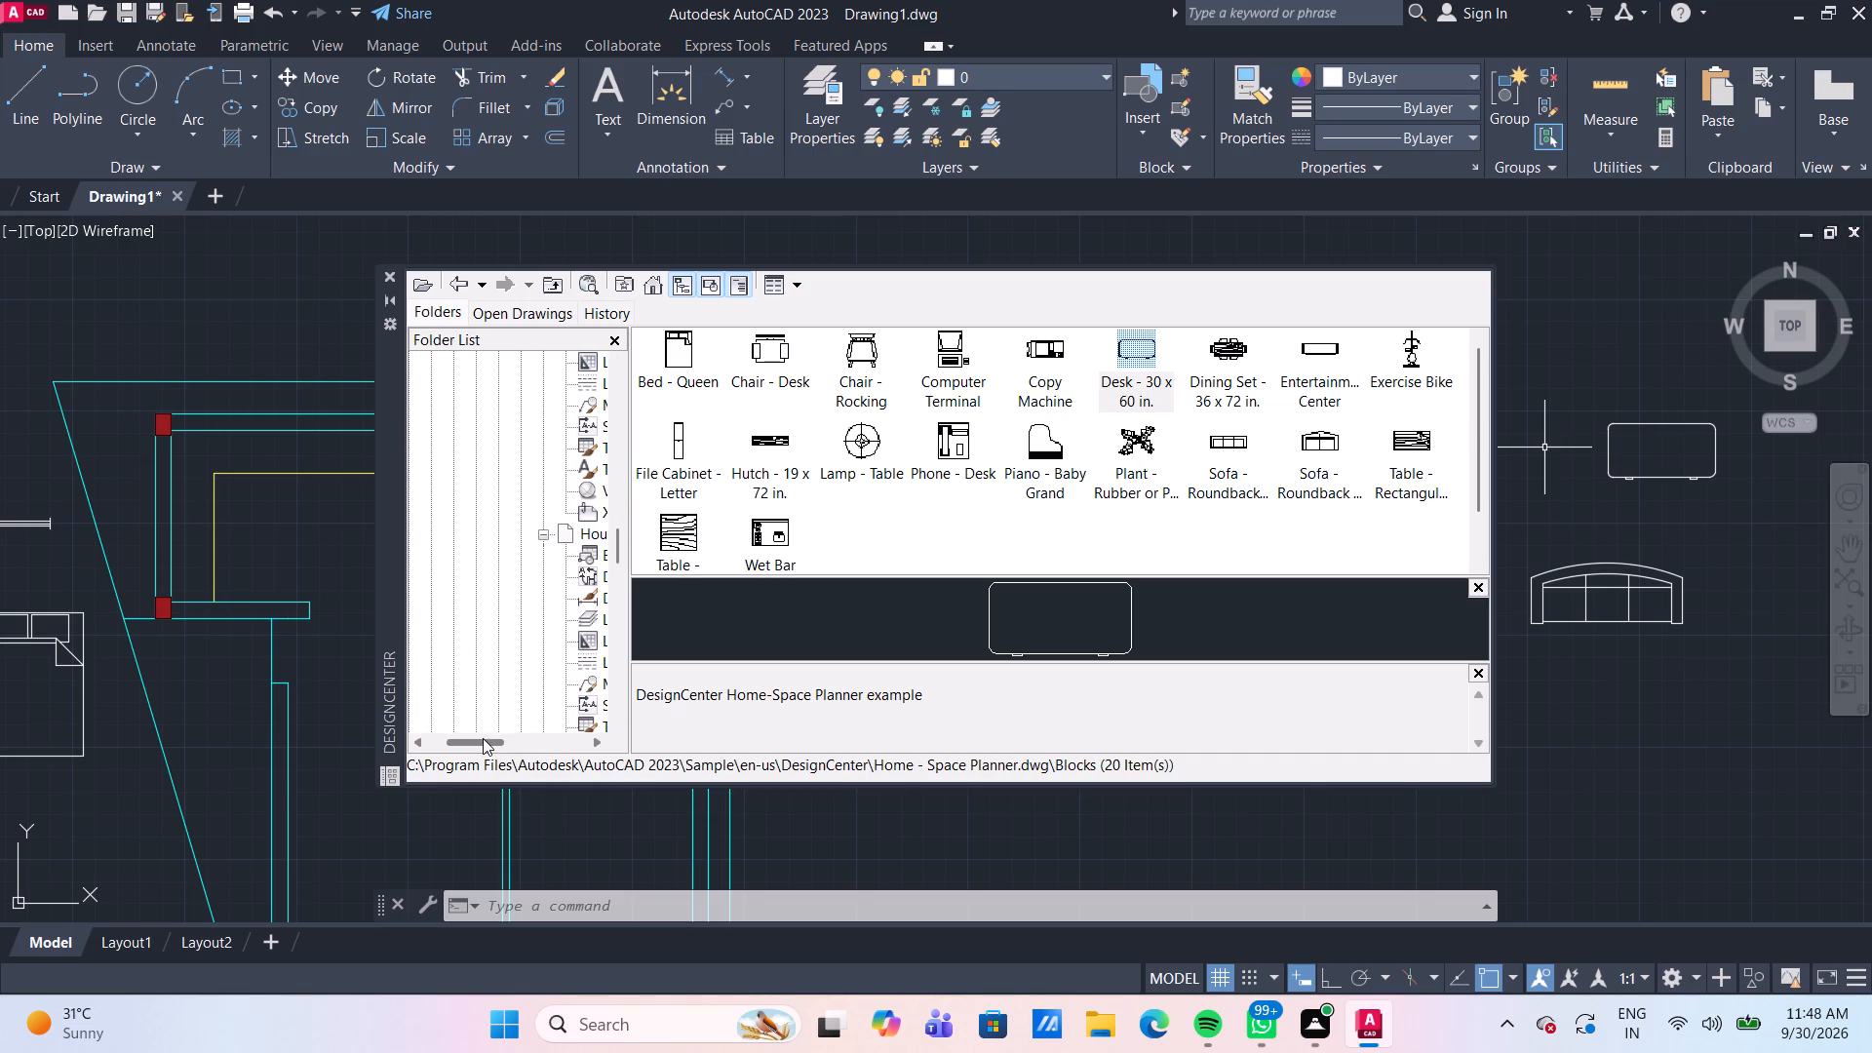
left_click_drag(483, 738, 522, 754)
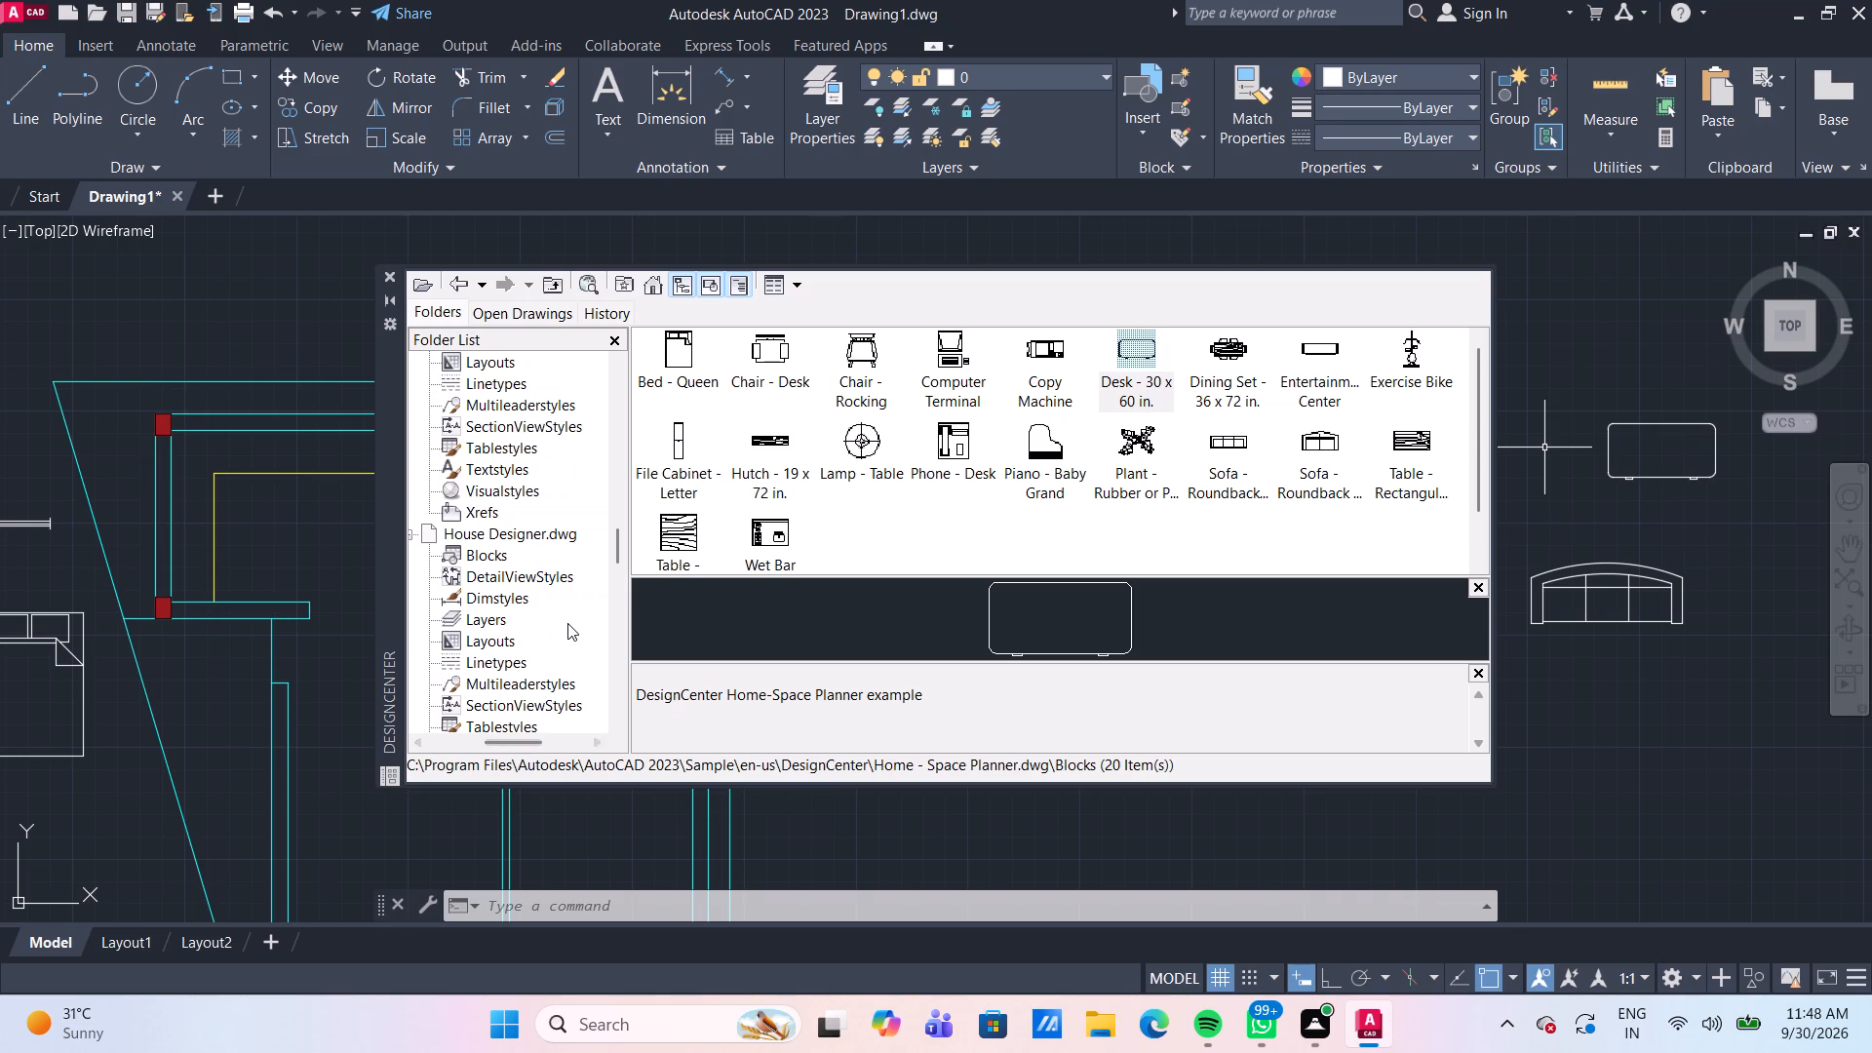
scroll(567, 623, "up", 5)
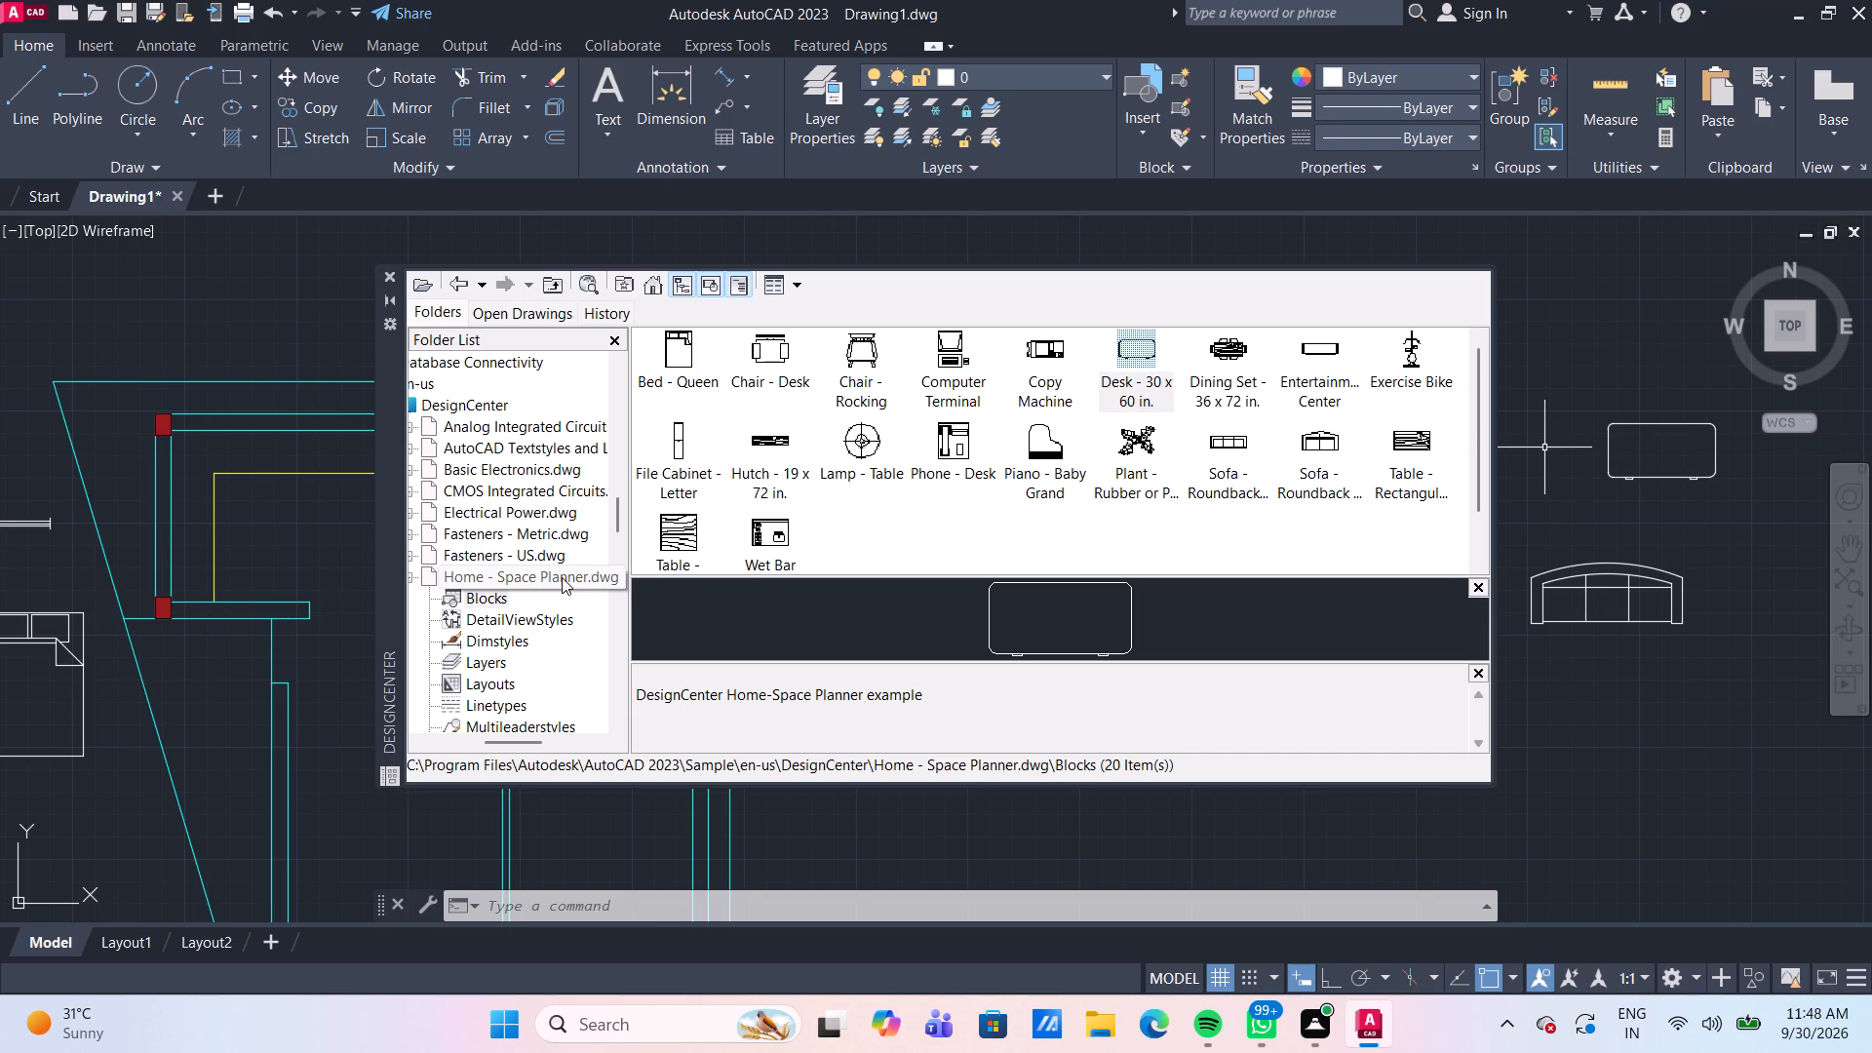
scroll(562, 577, "up", 1)
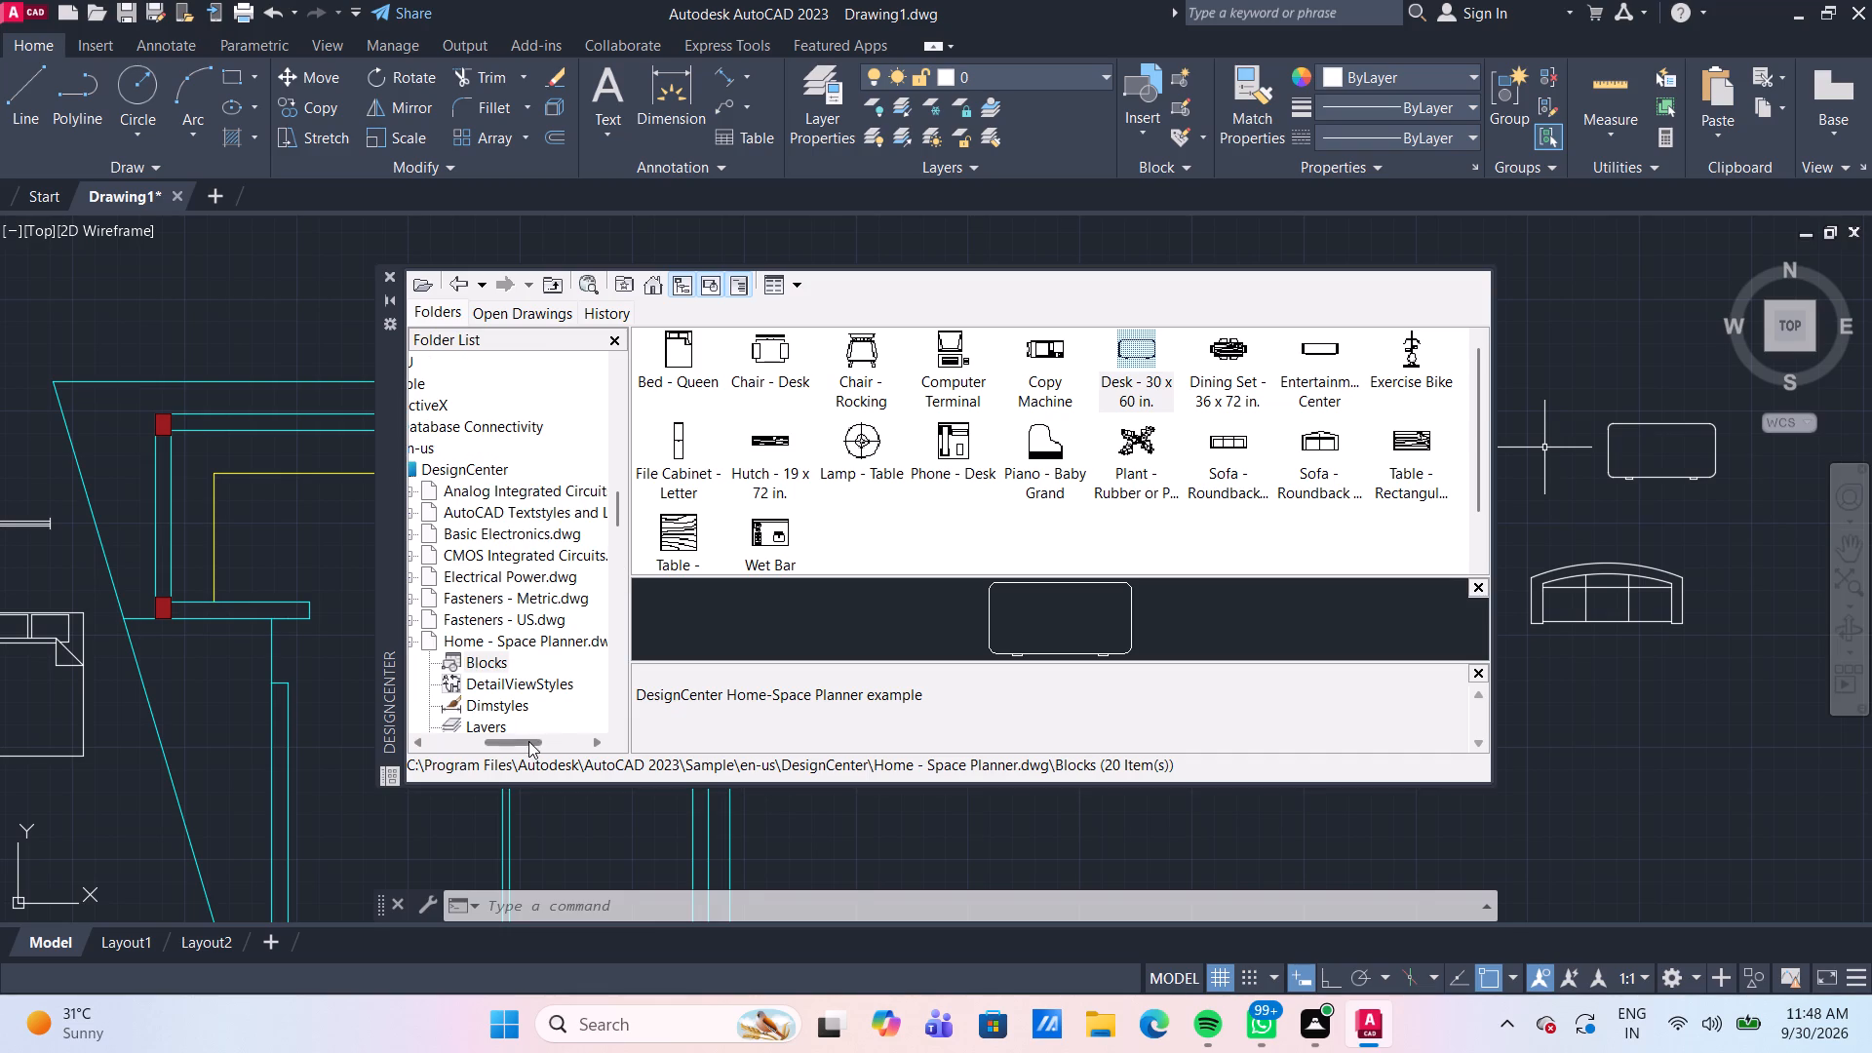
left_click_drag(526, 741, 521, 751)
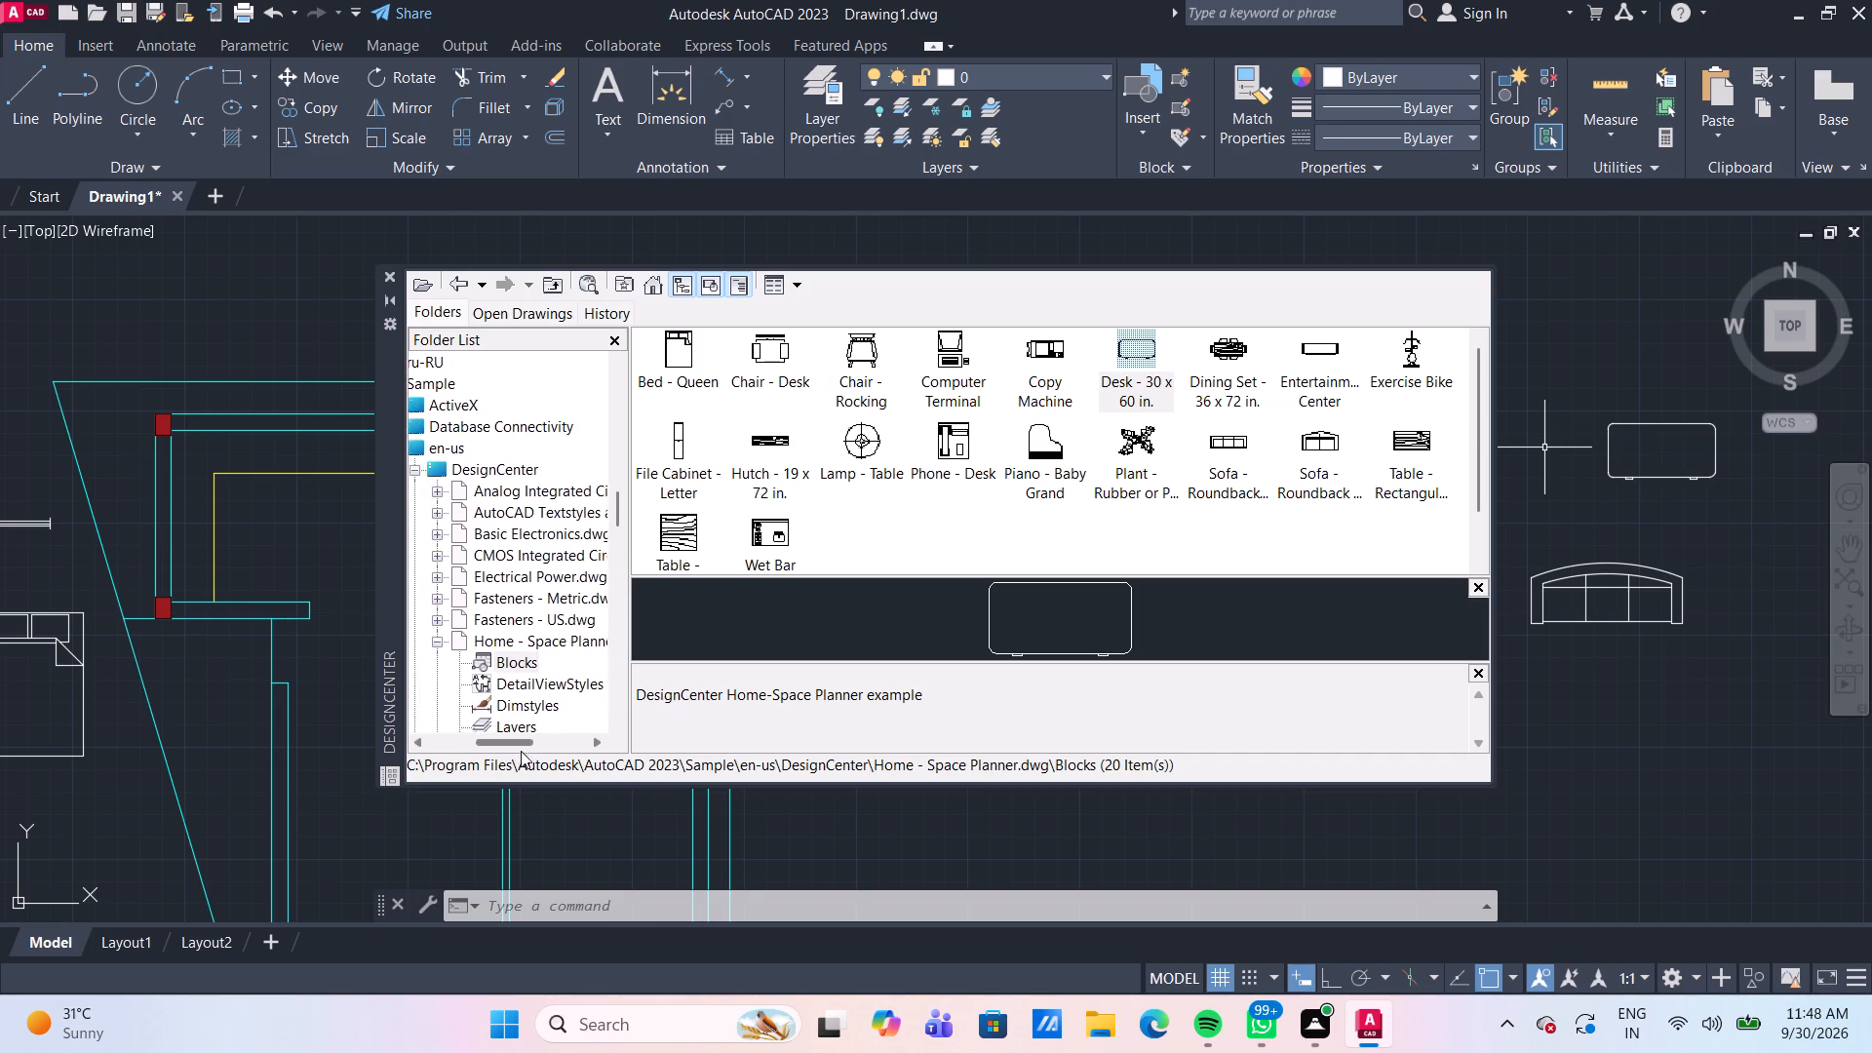
left_click_drag(521, 751, 532, 755)
scroll(574, 615, "down", 6)
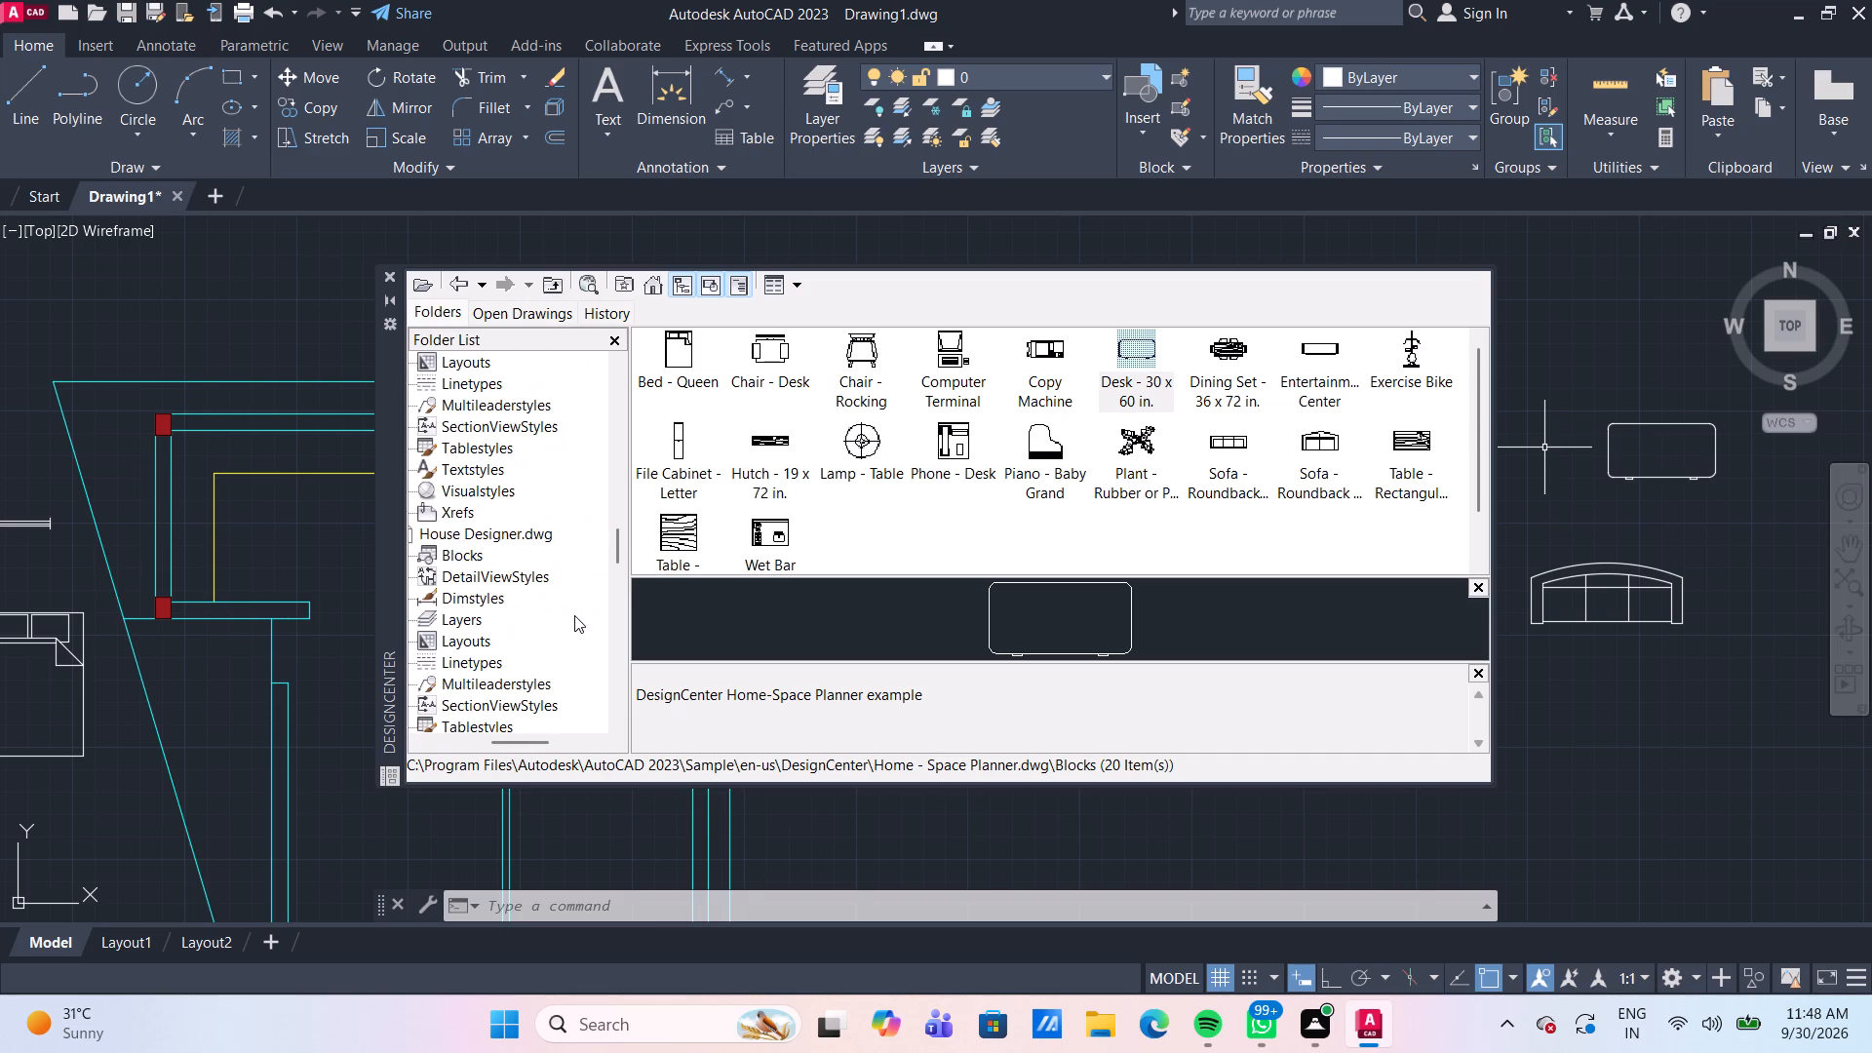
scroll(558, 606, "down", 1)
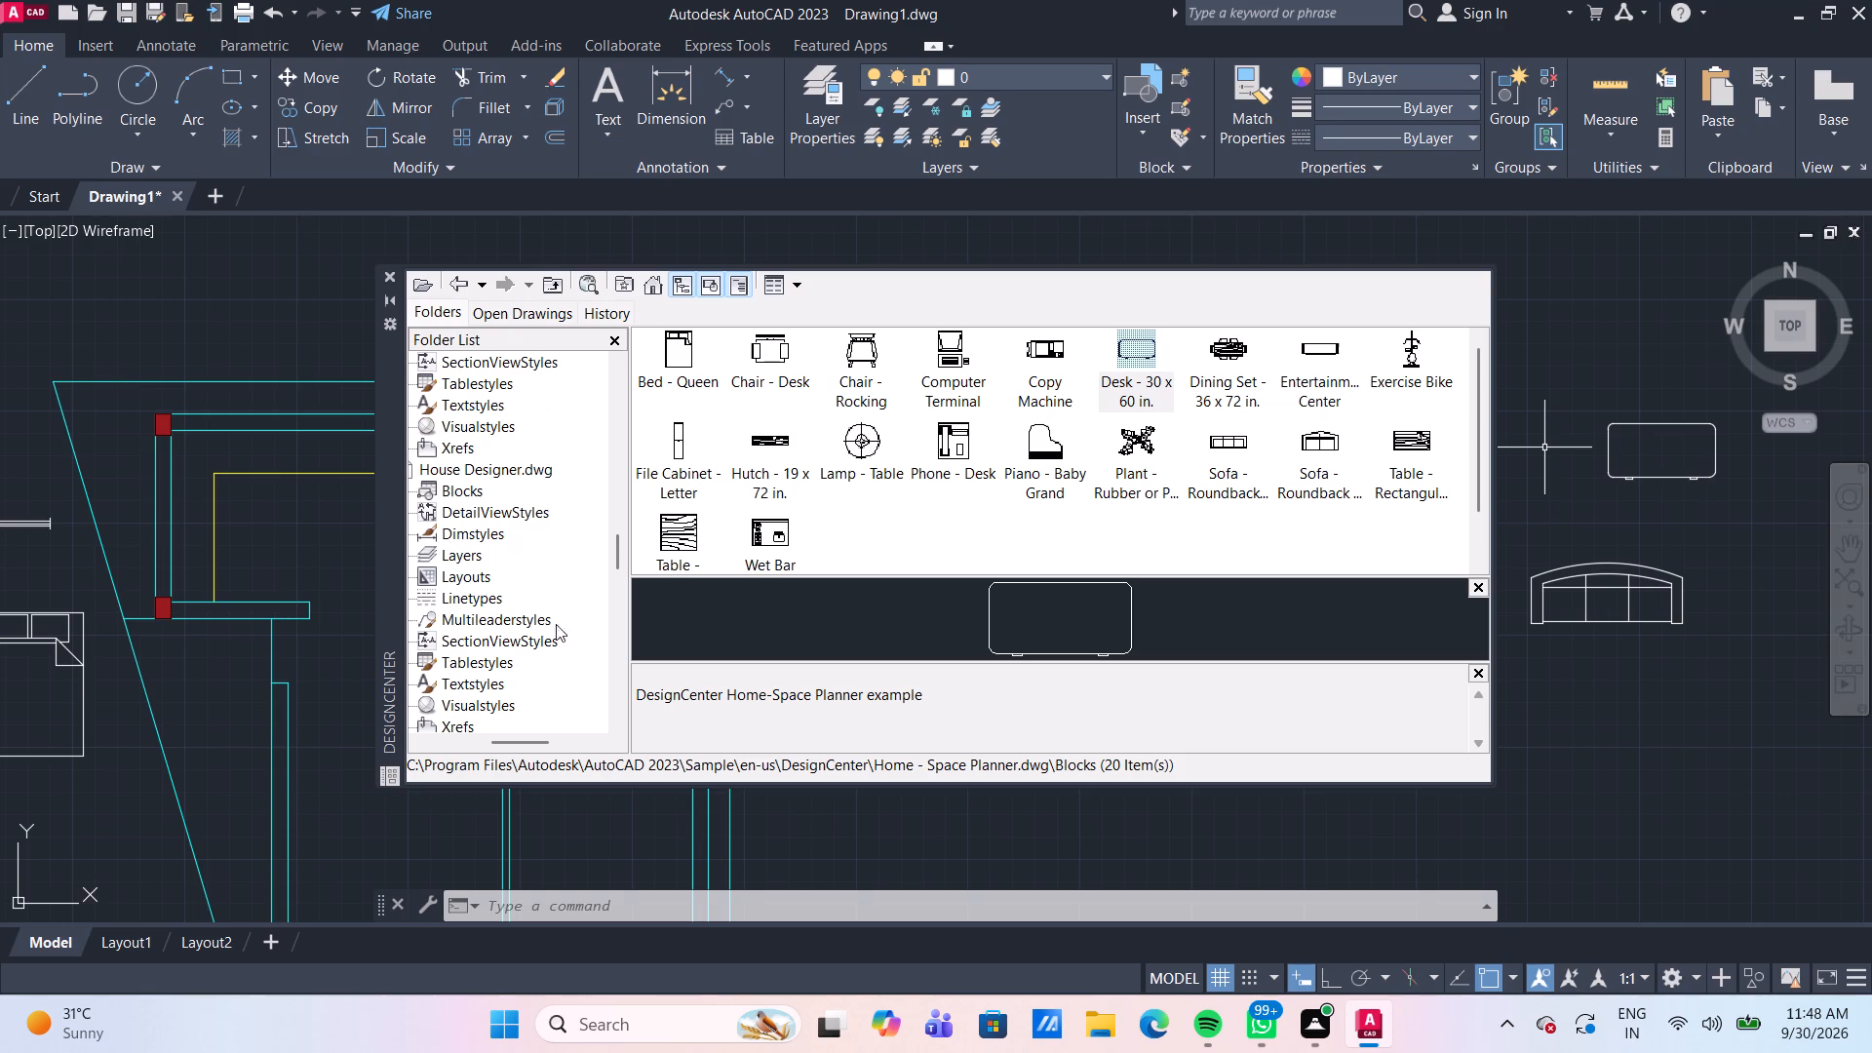
scroll(545, 685, "down", 3)
scroll(544, 682, "up", 1)
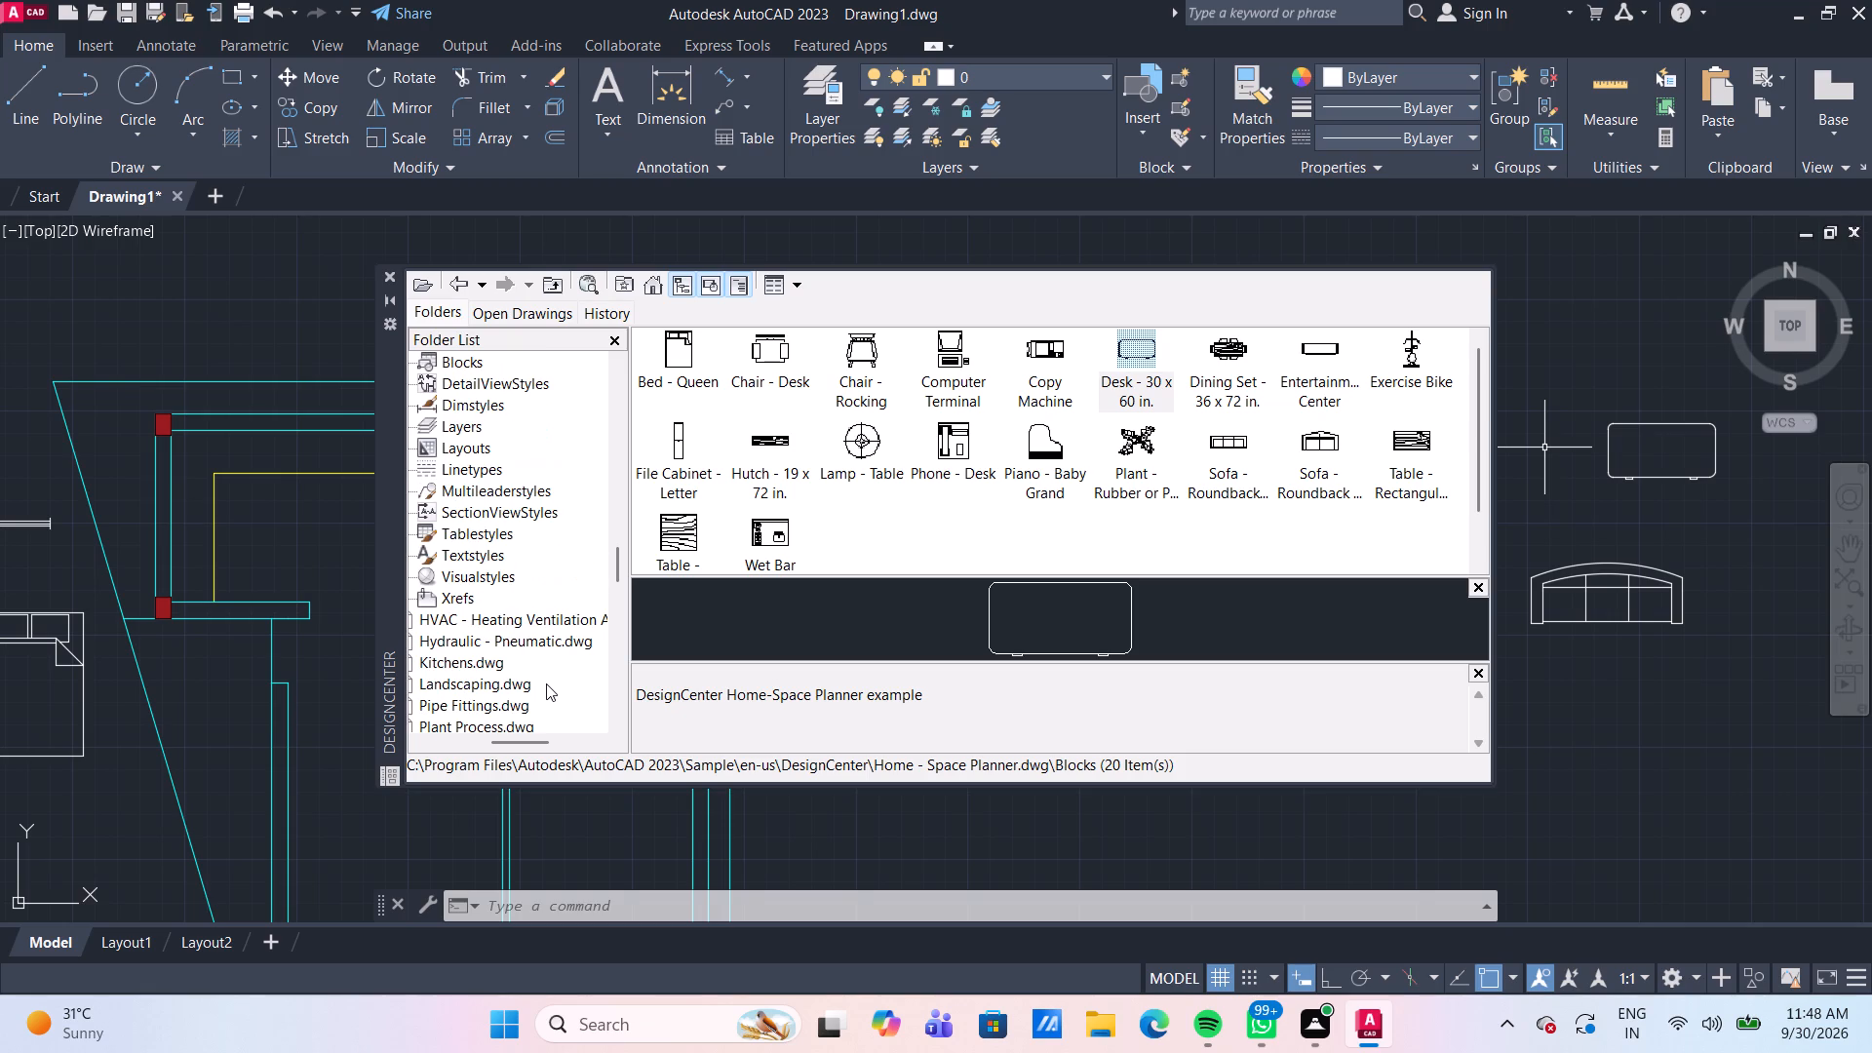
left_click_drag(525, 746, 521, 744)
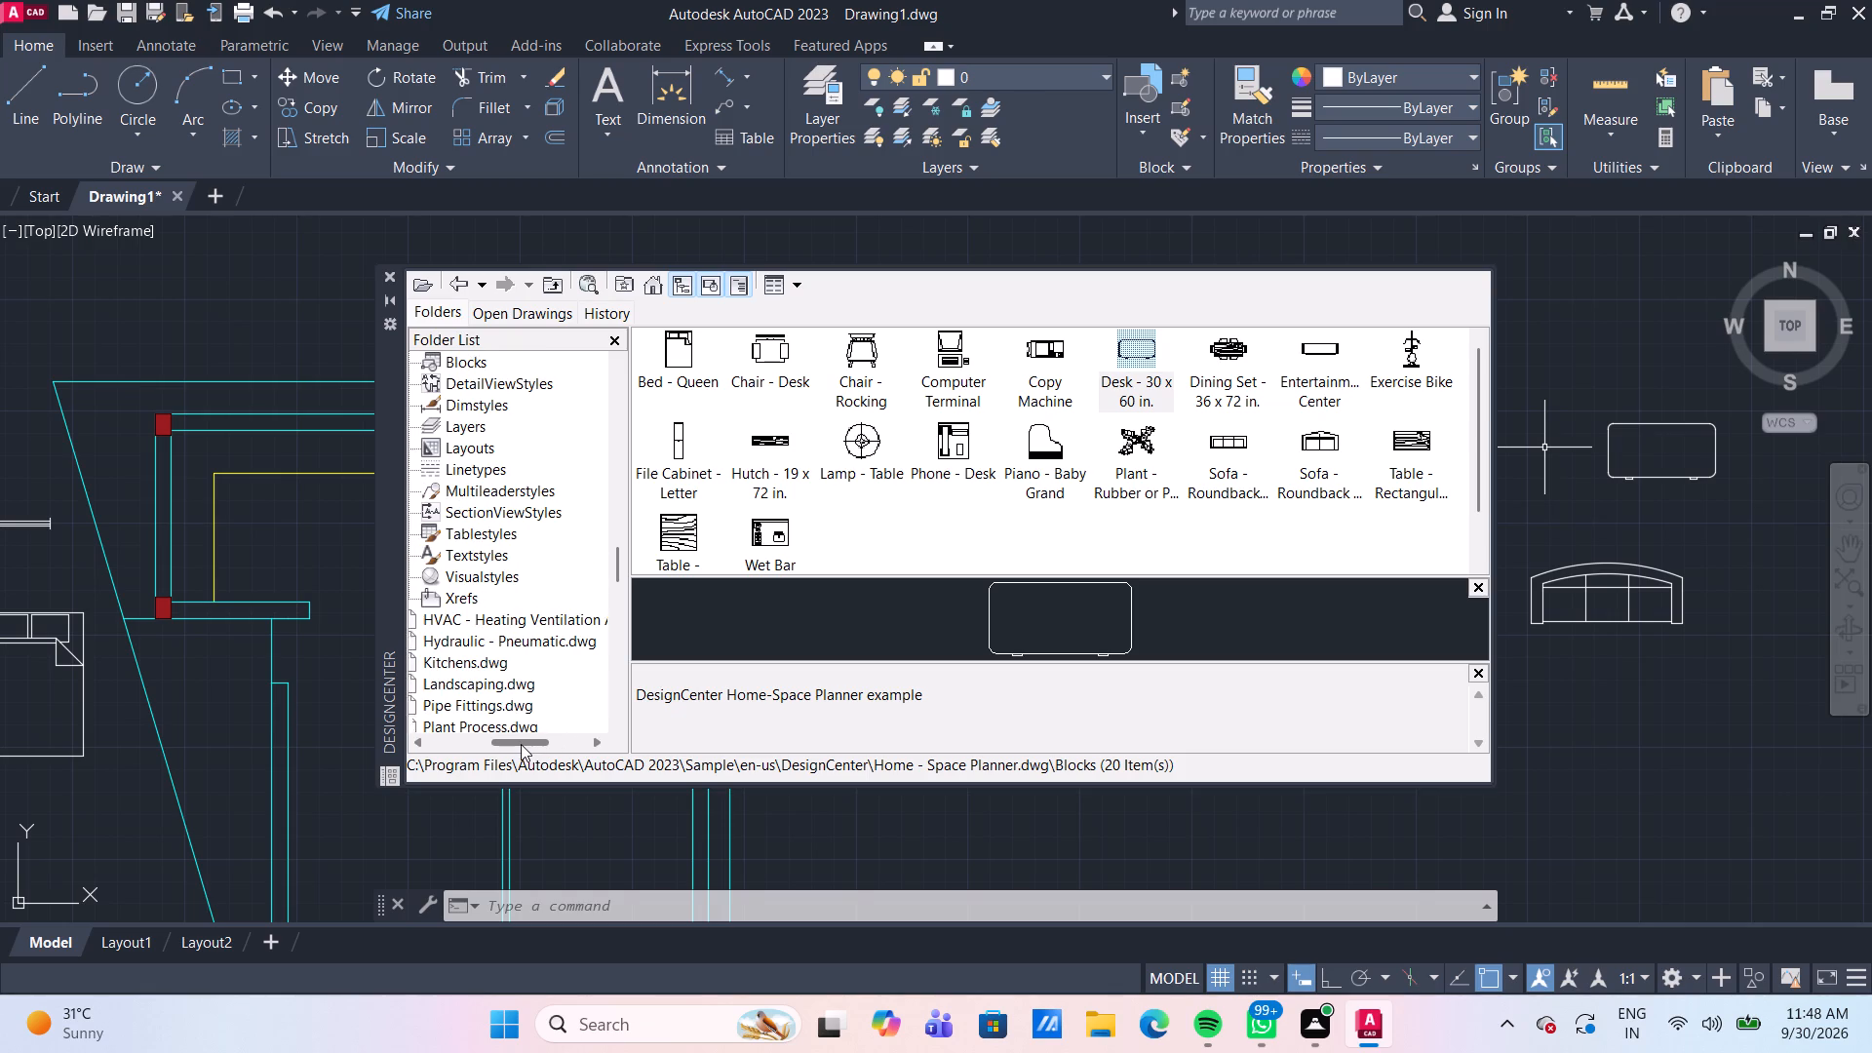
left_click_drag(521, 744, 513, 743)
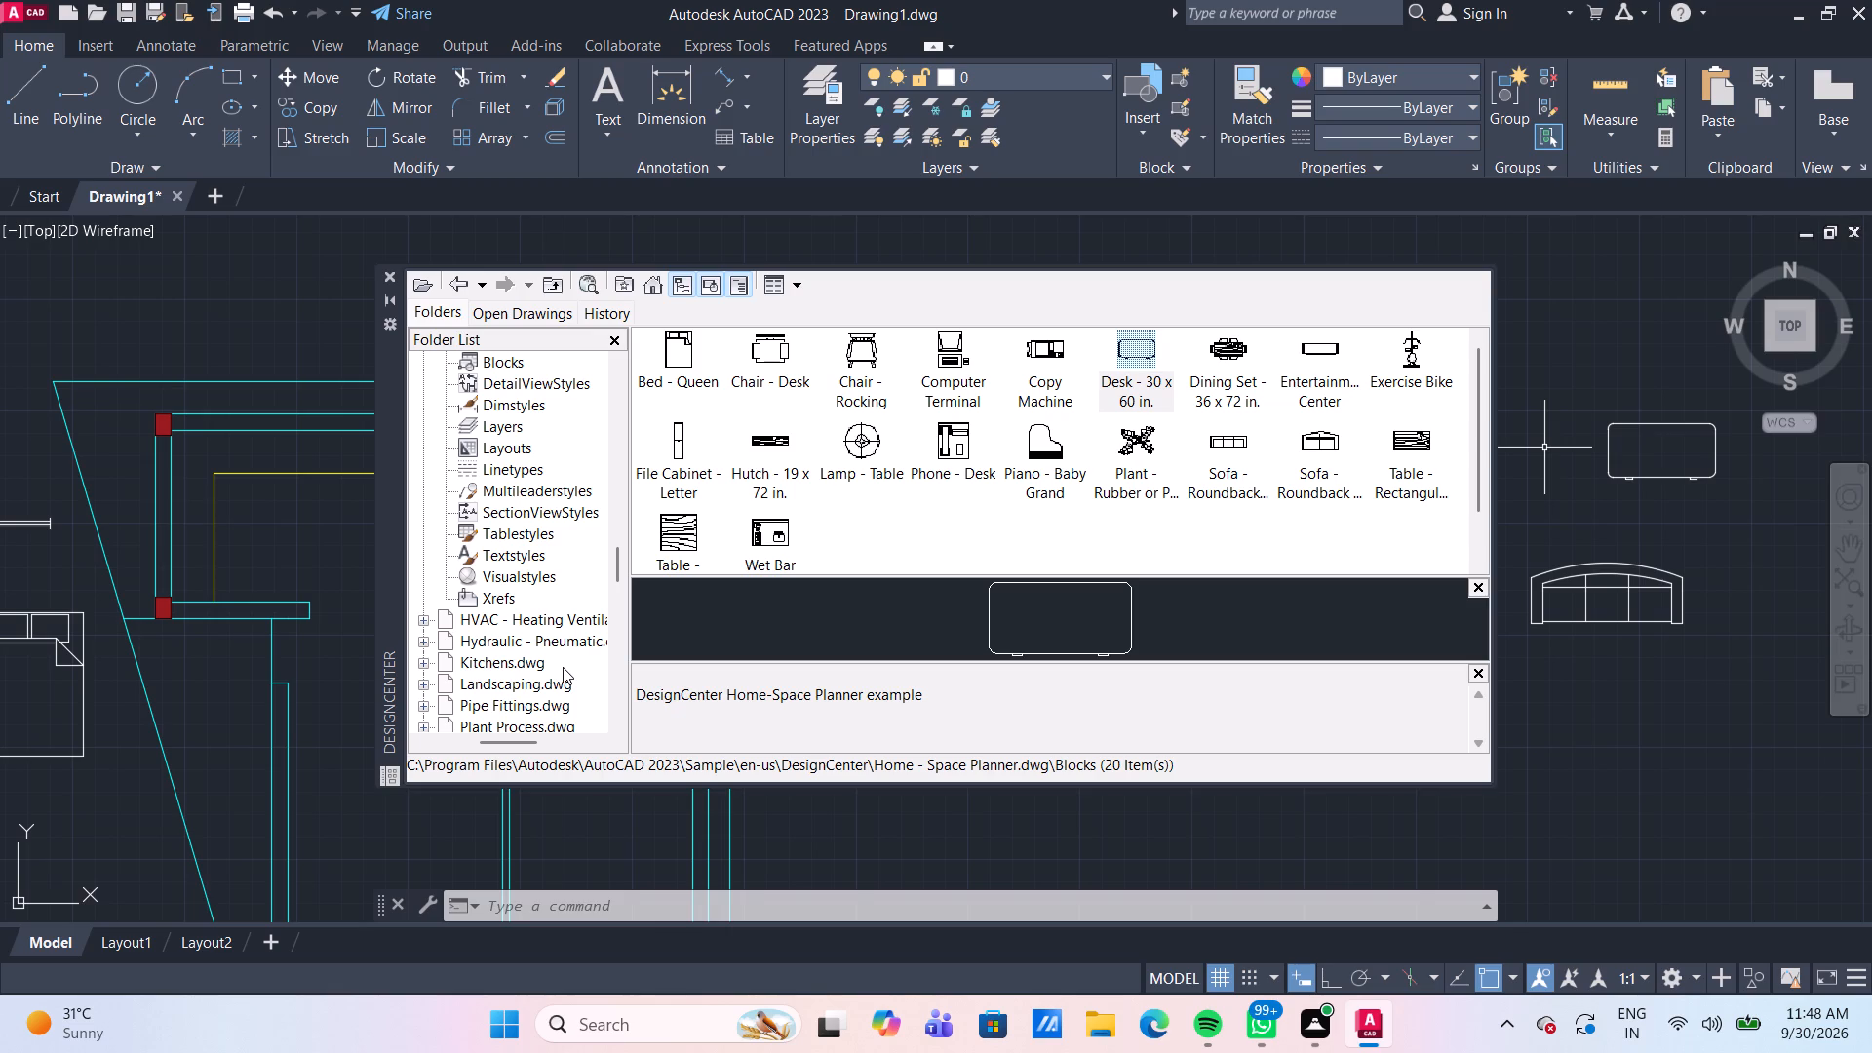
scroll(570, 669, "down", 2)
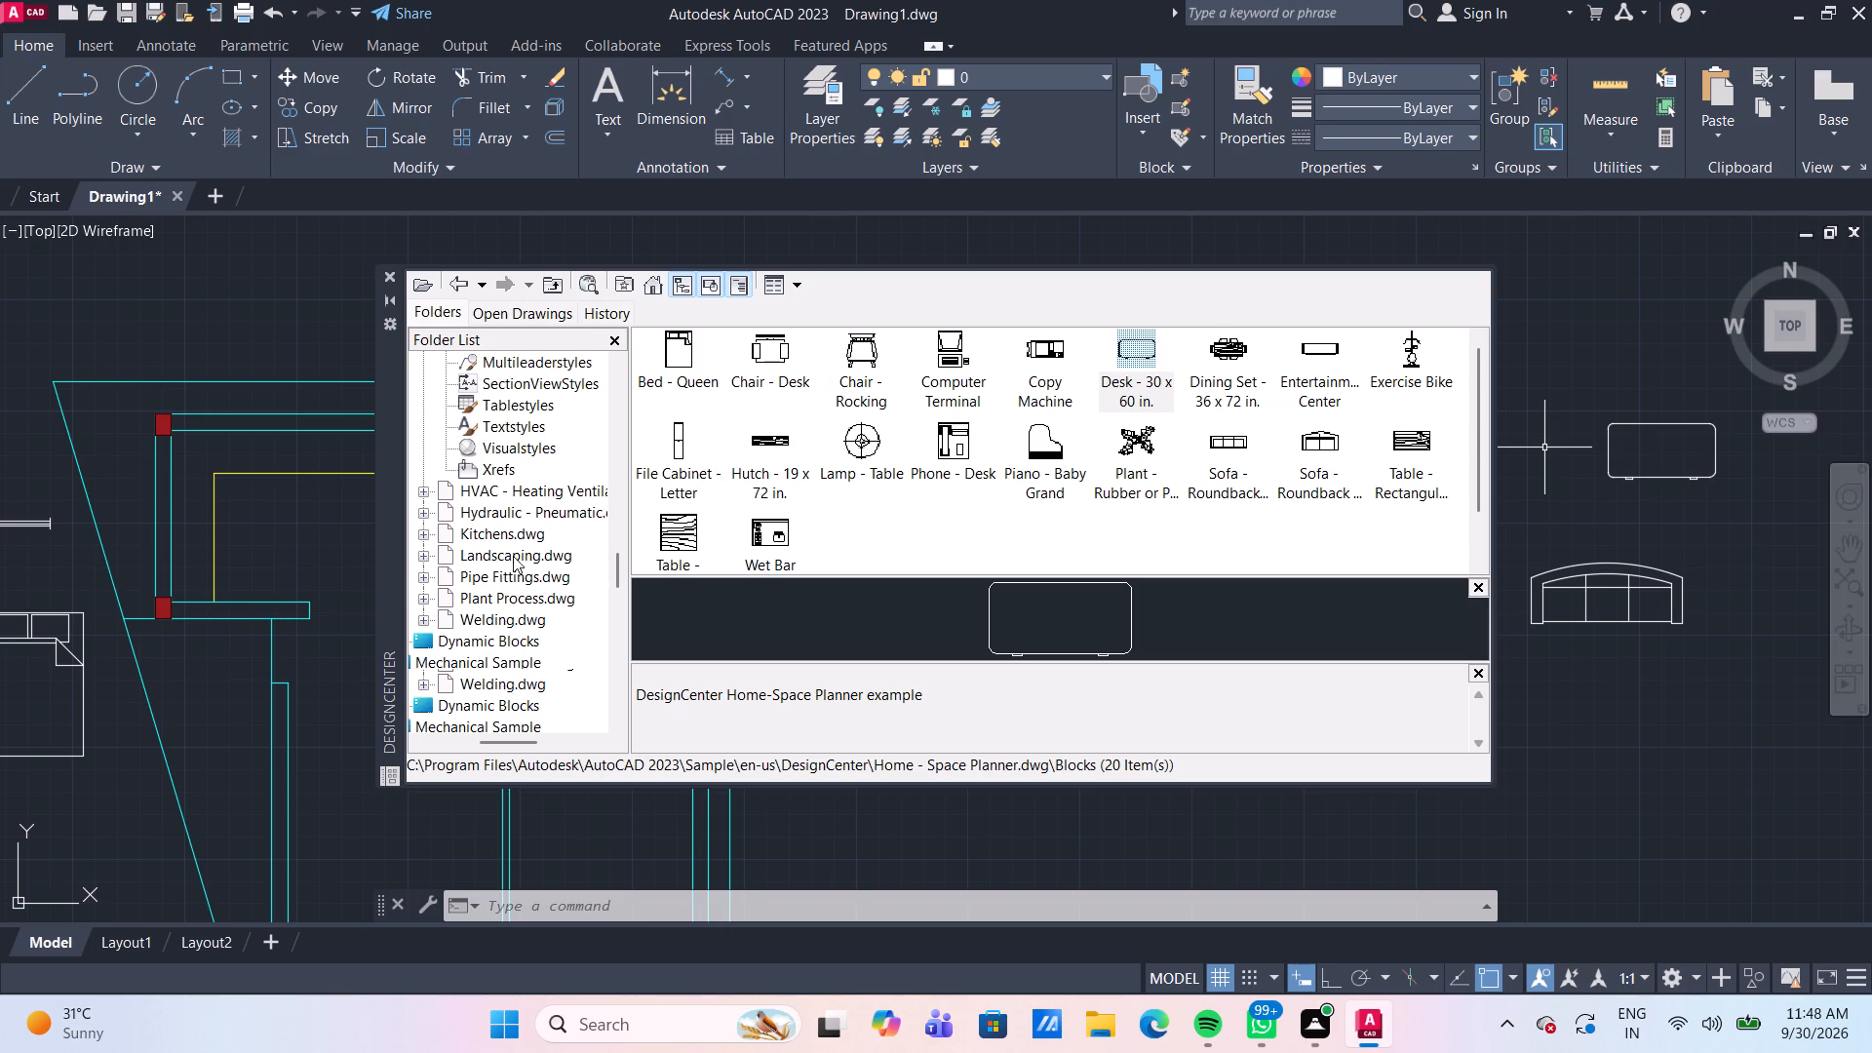
left_click(505, 531)
double_click(680, 351)
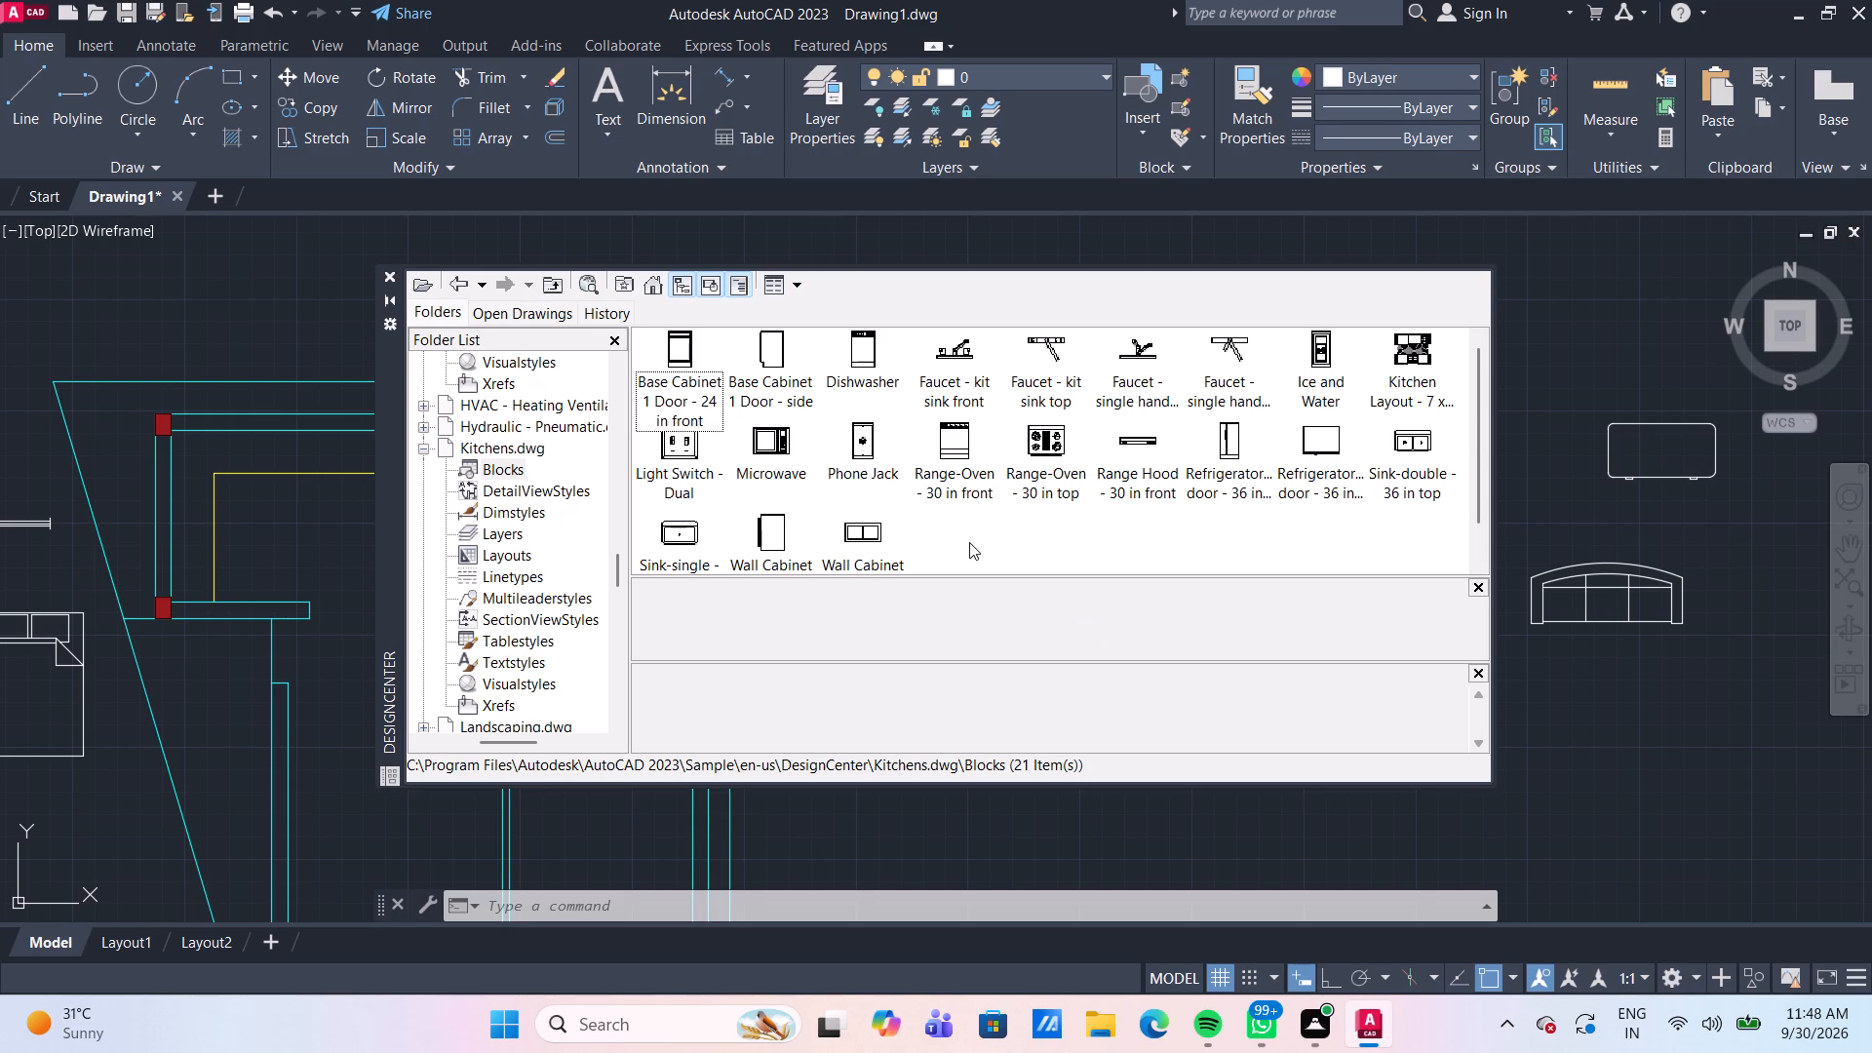
Insert the "Sink-single - 30 in top" block from Kitchens.dwg, exploded at scale 1, in the empty area below the sofa.
left_click(682, 528)
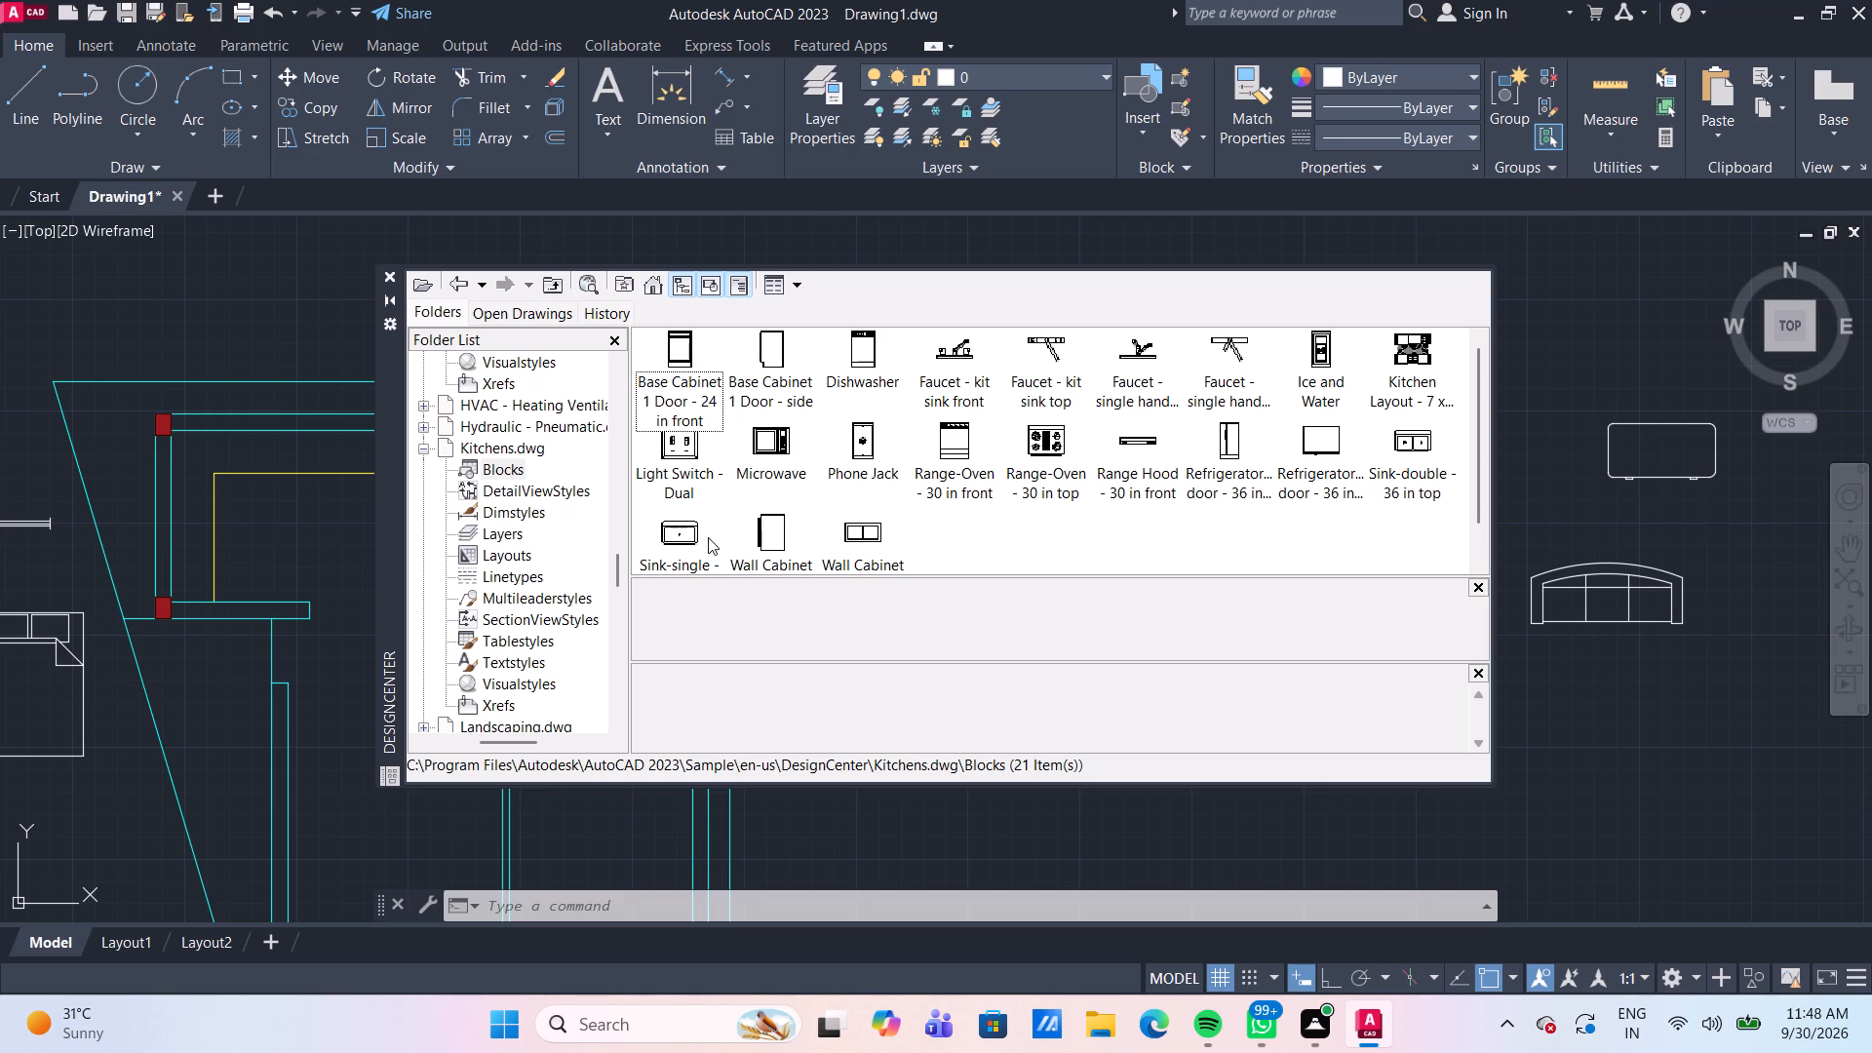
right_click(687, 528)
left_click(732, 545)
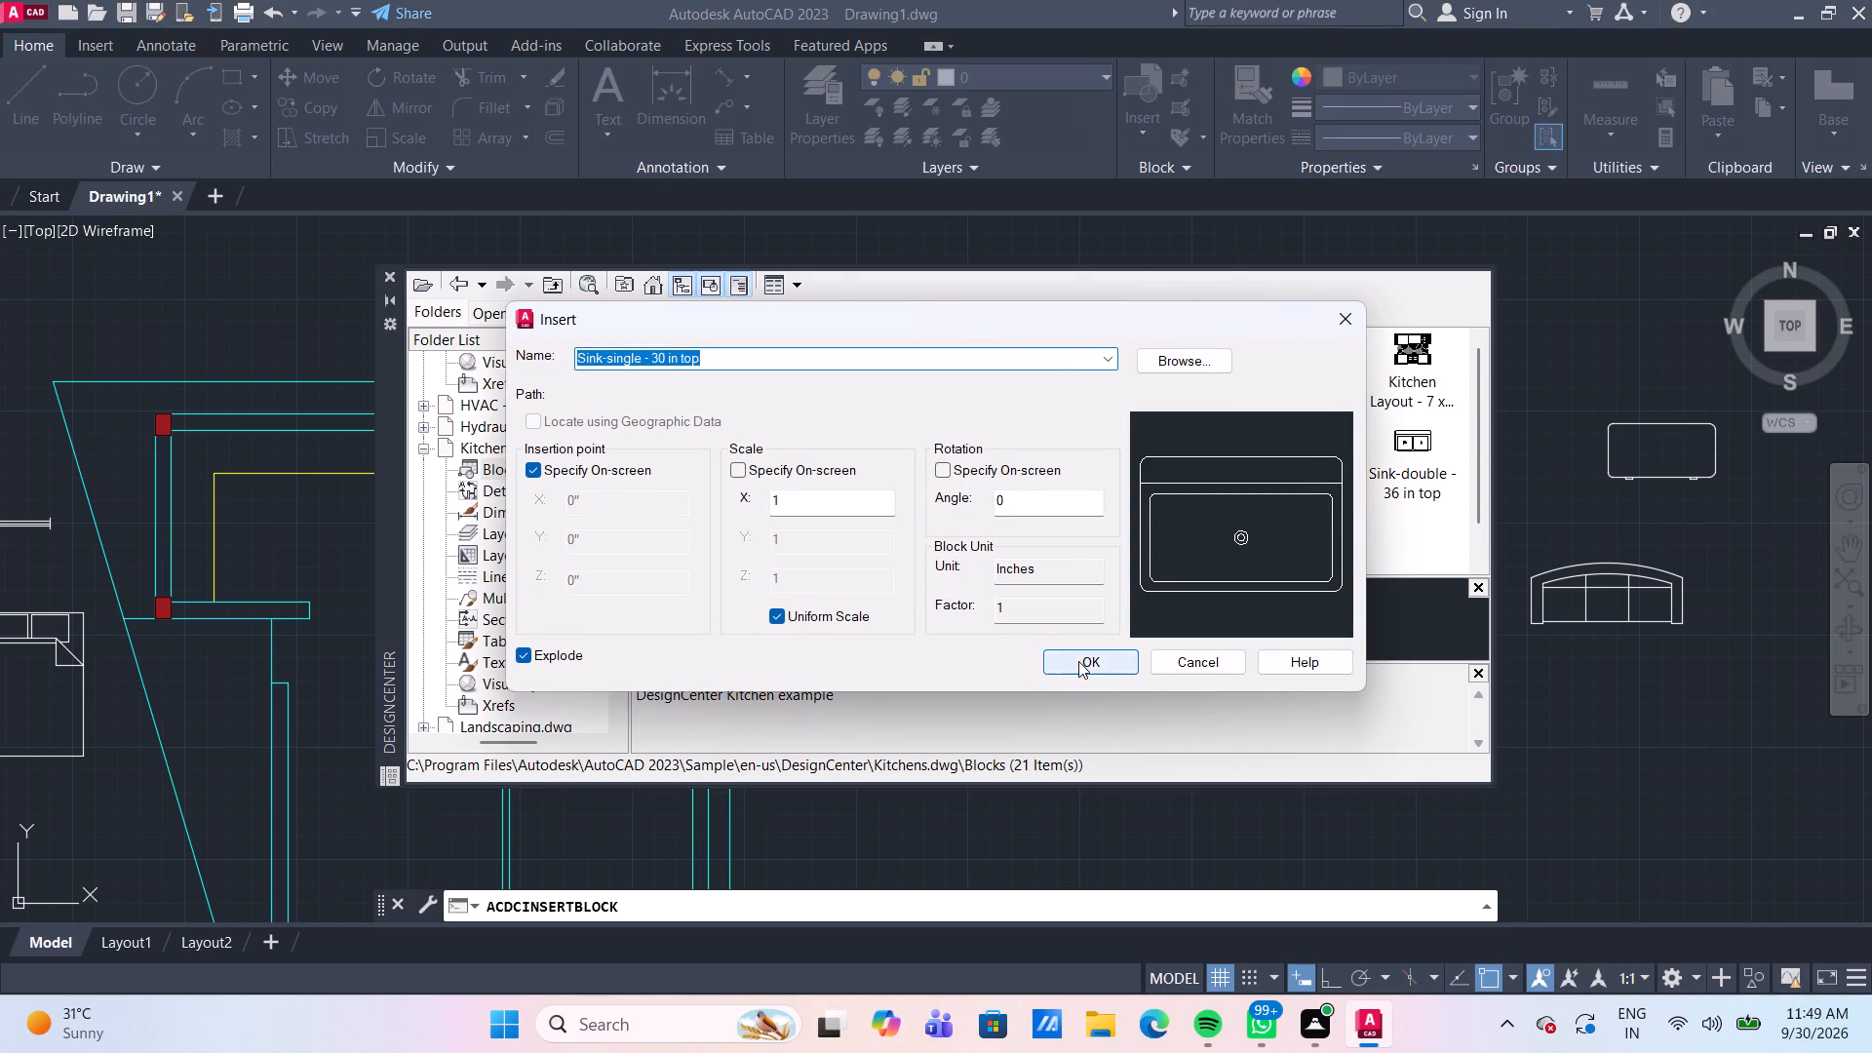
left_click(1078, 661)
left_click(1697, 807)
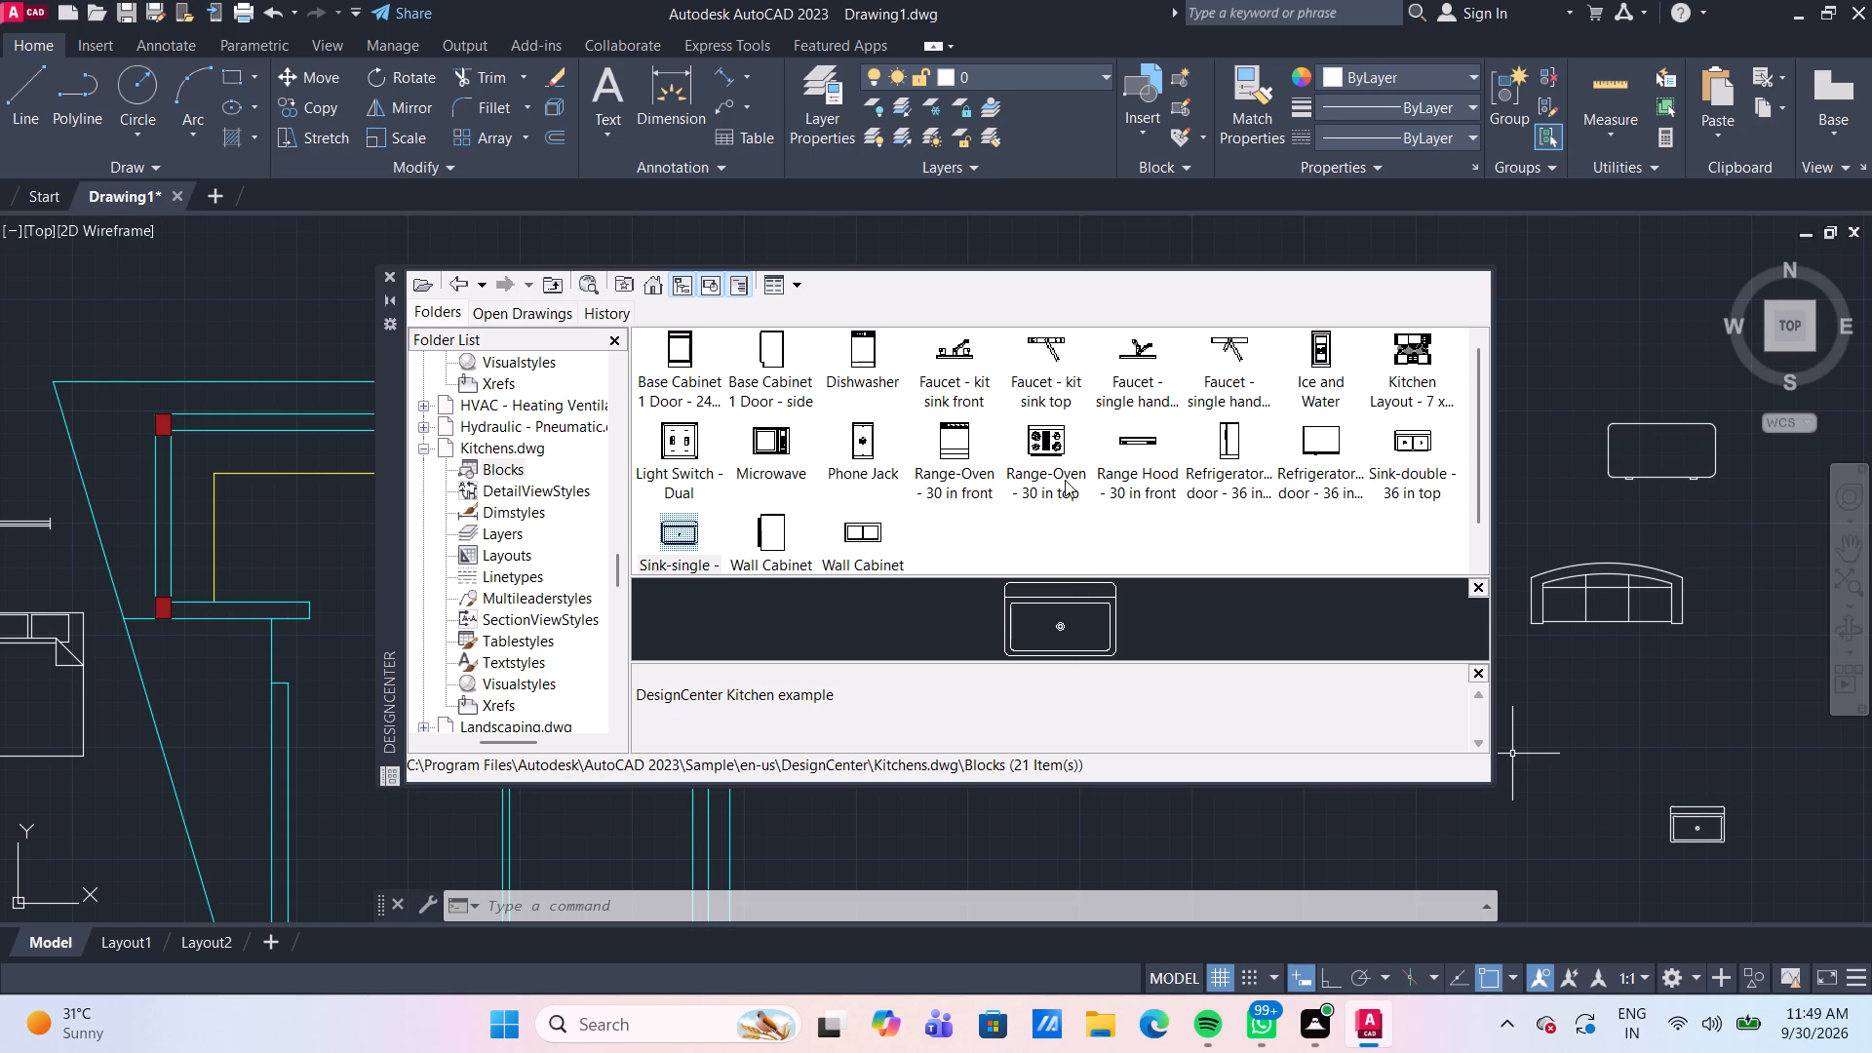
Insert the "Range-Oven - 30 in top" block from Kitchens.dwg, exploded at scale 1, in the empty area left of the inserted sink.
left_click(1052, 426)
right_click(1052, 426)
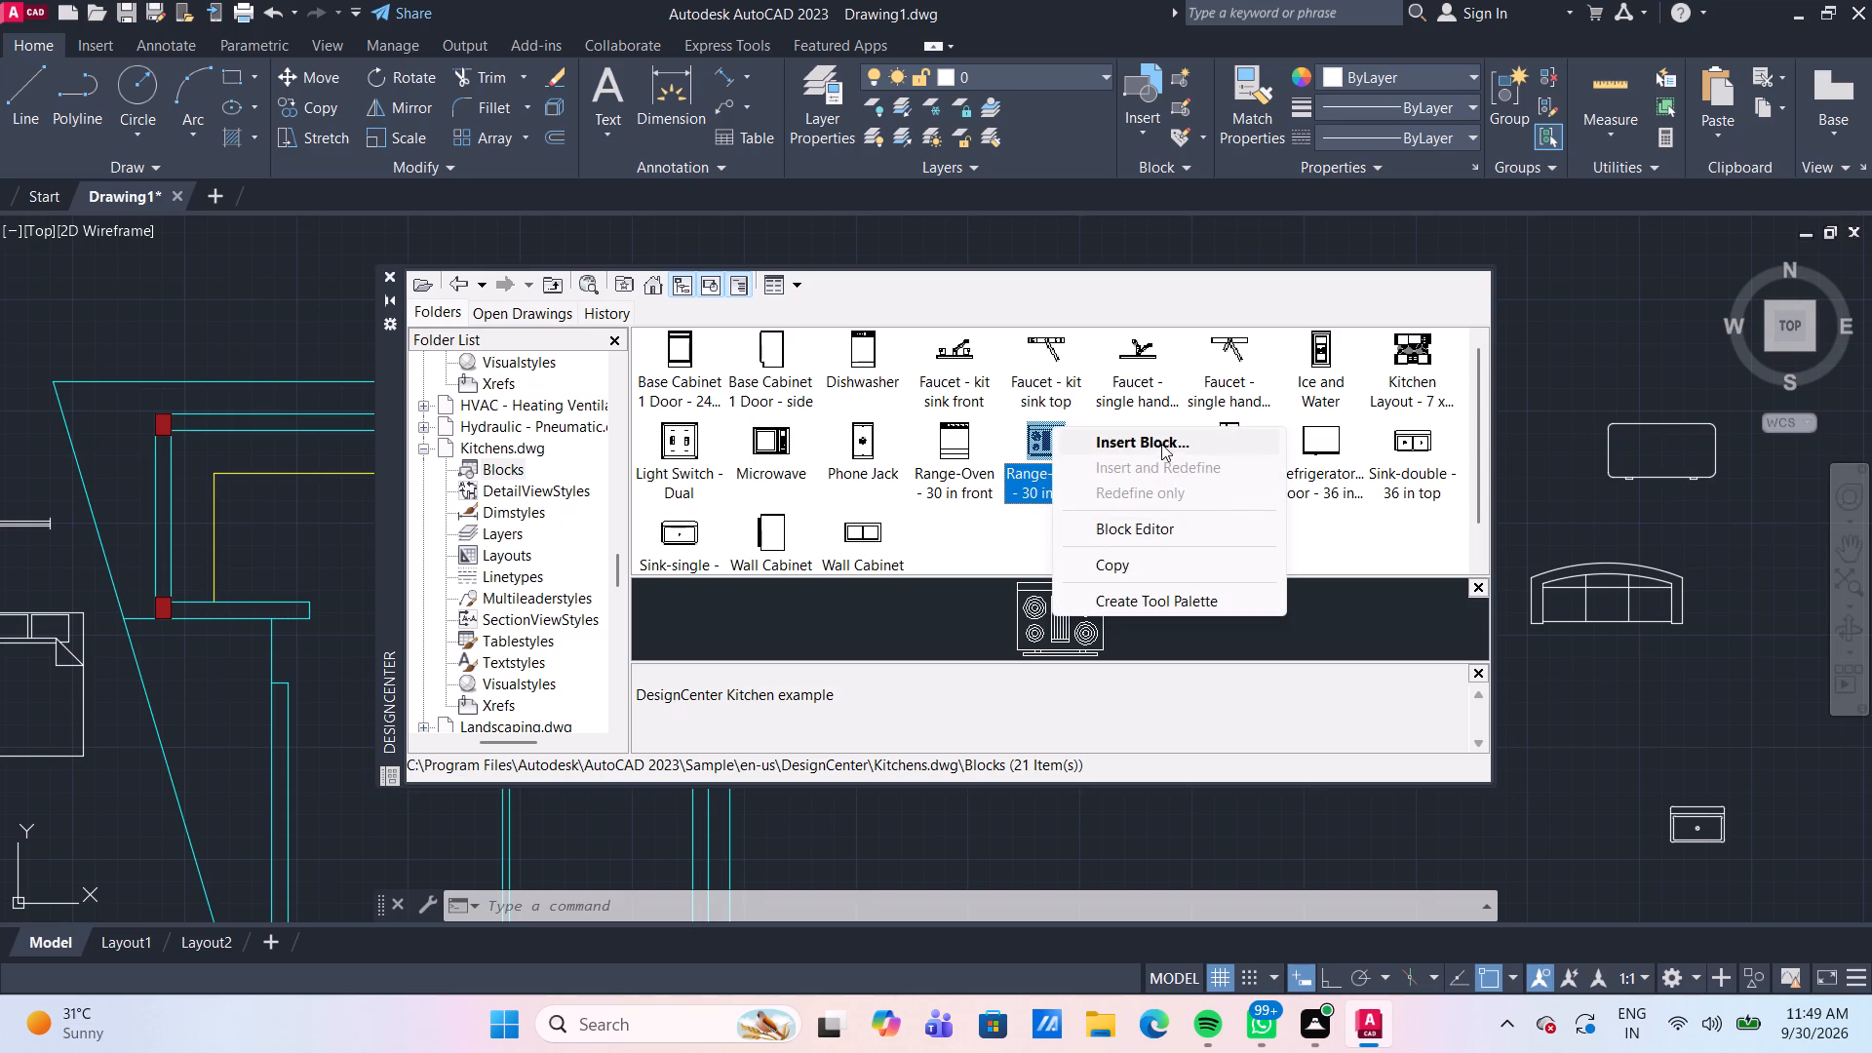
left_click(1160, 440)
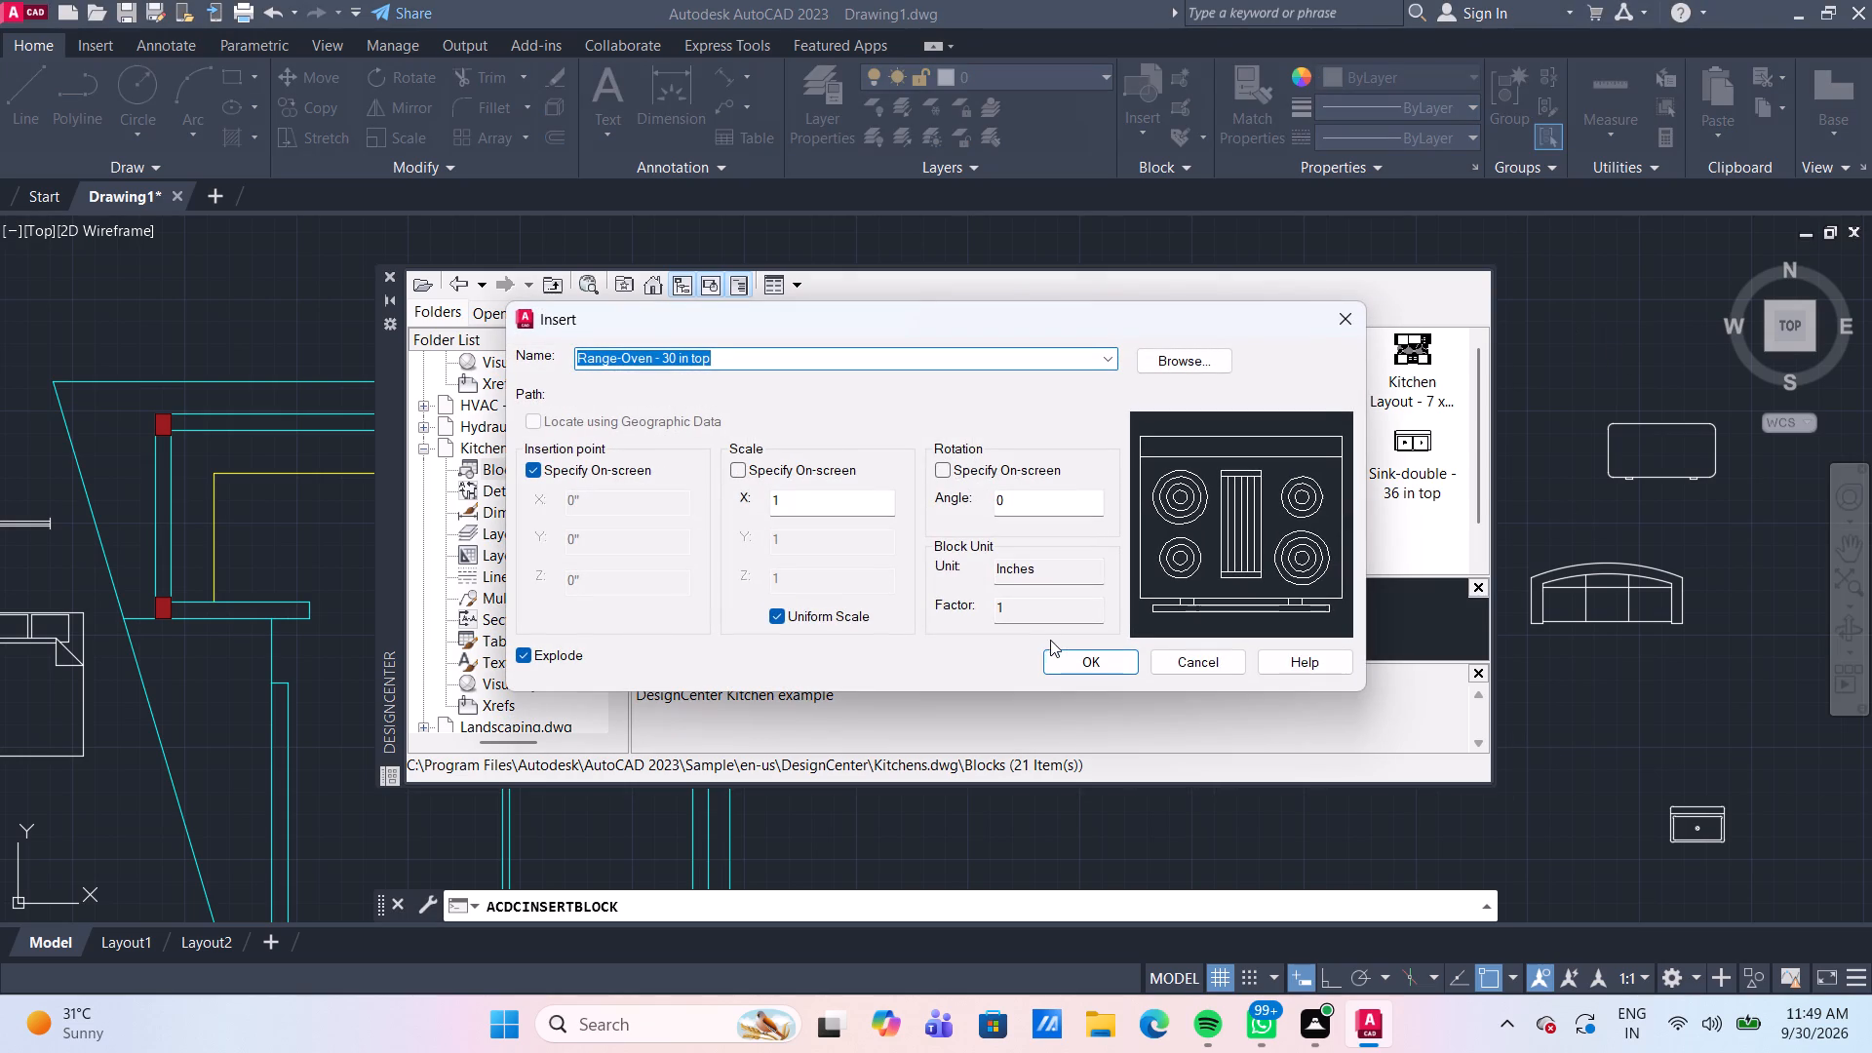
left_click(1068, 663)
left_click(1228, 845)
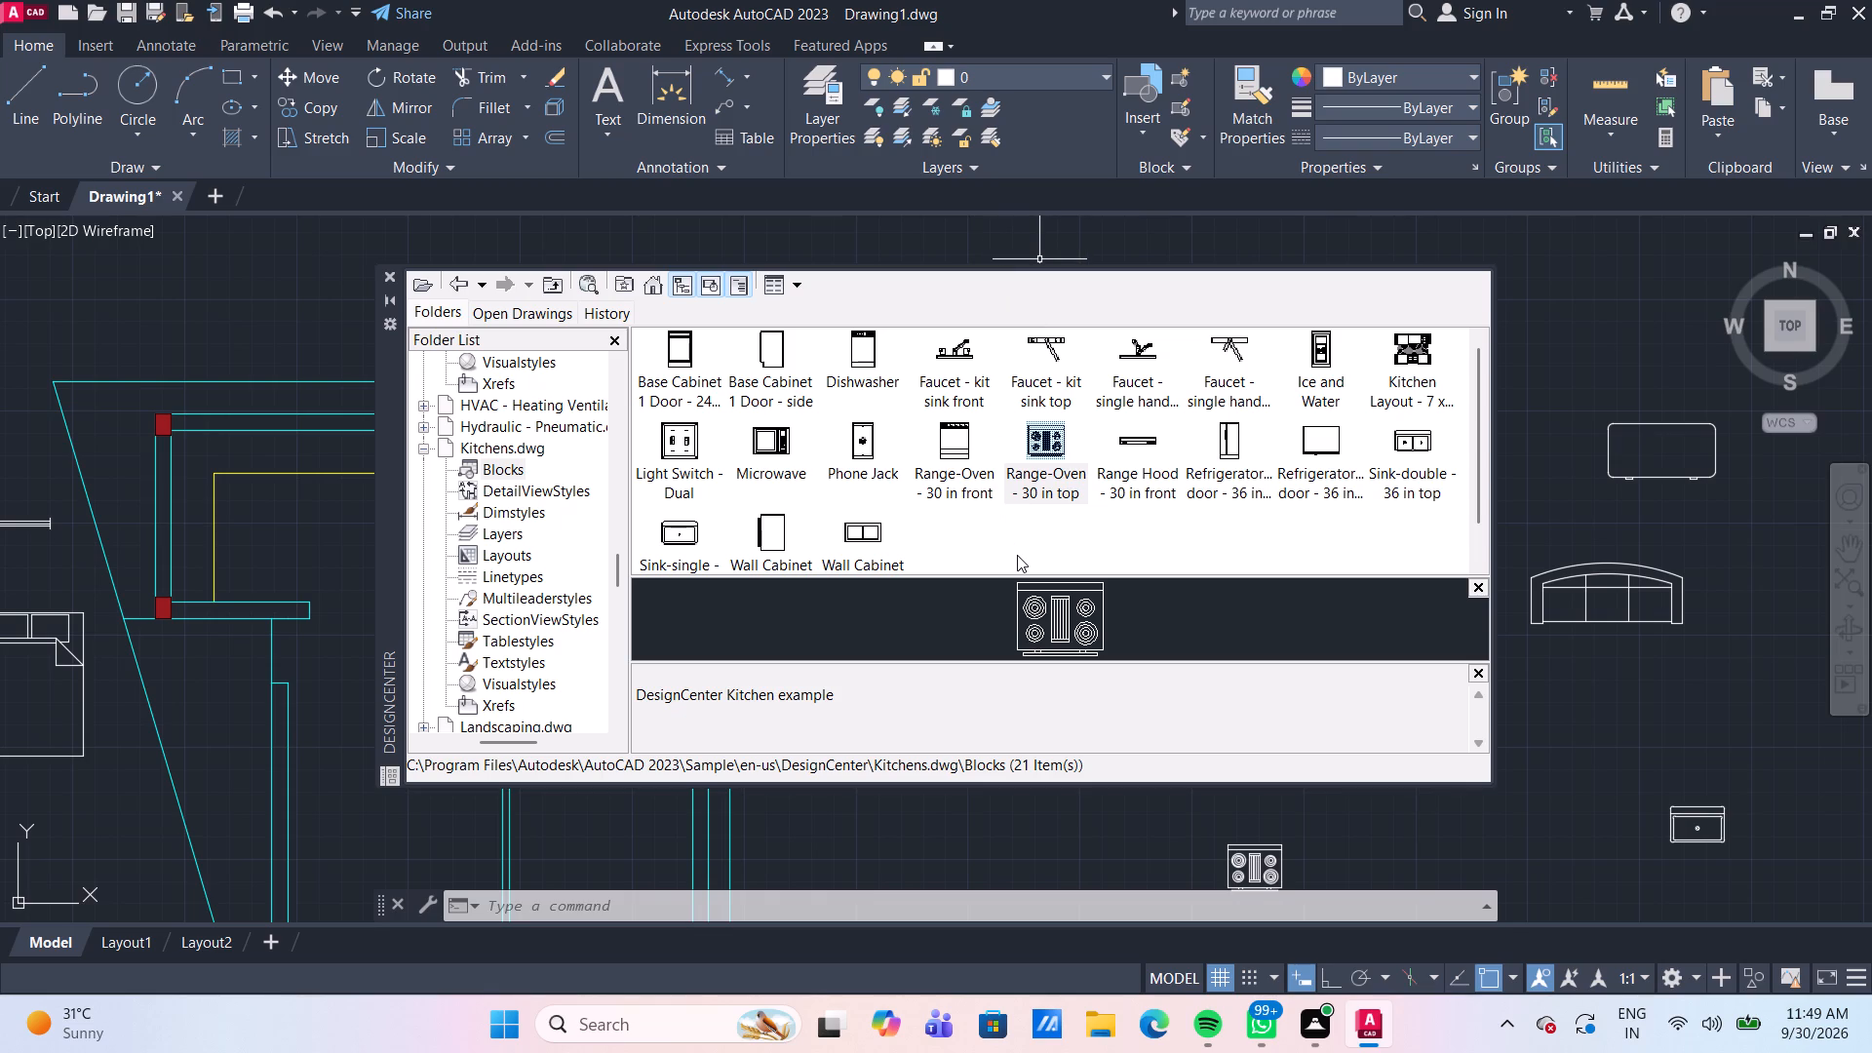
Find Home - Space Planner.dwg among the DesignCenter sample drawings and open its collection of blocks.
scroll(542, 588, "down", 3)
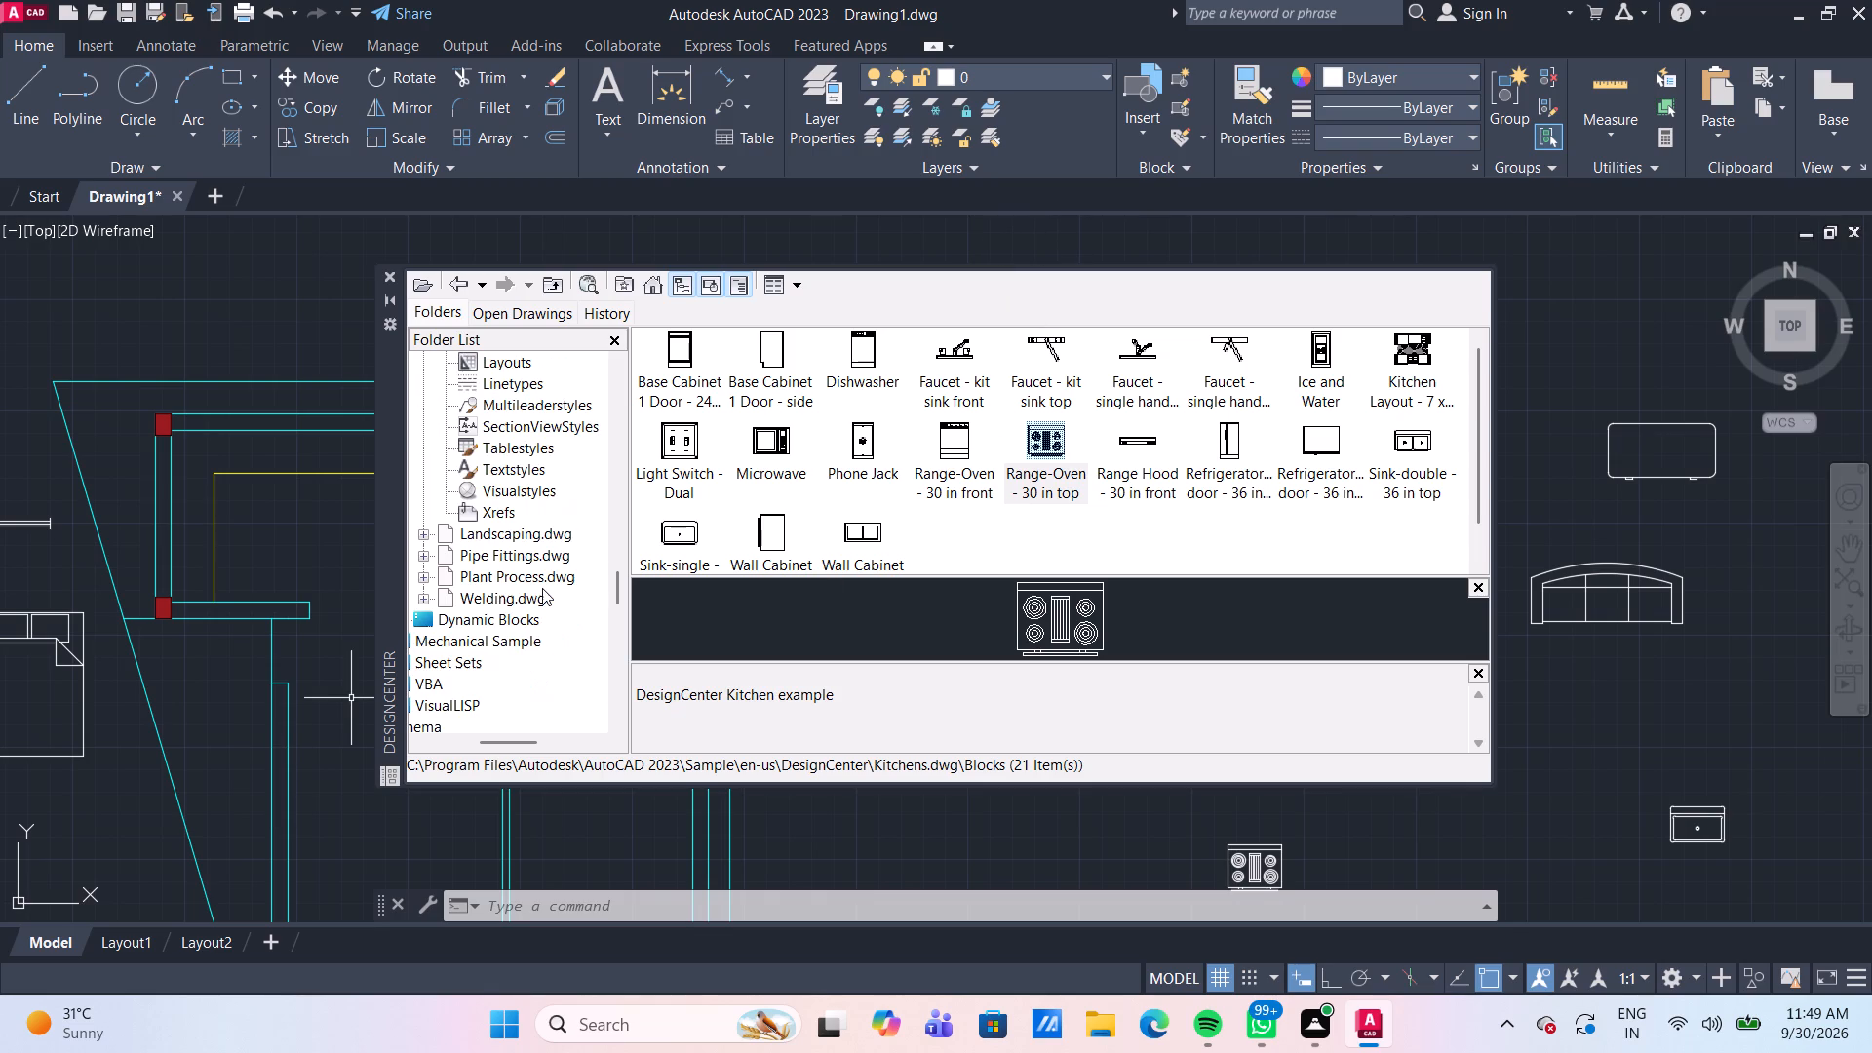
scroll(542, 588, "up", 3)
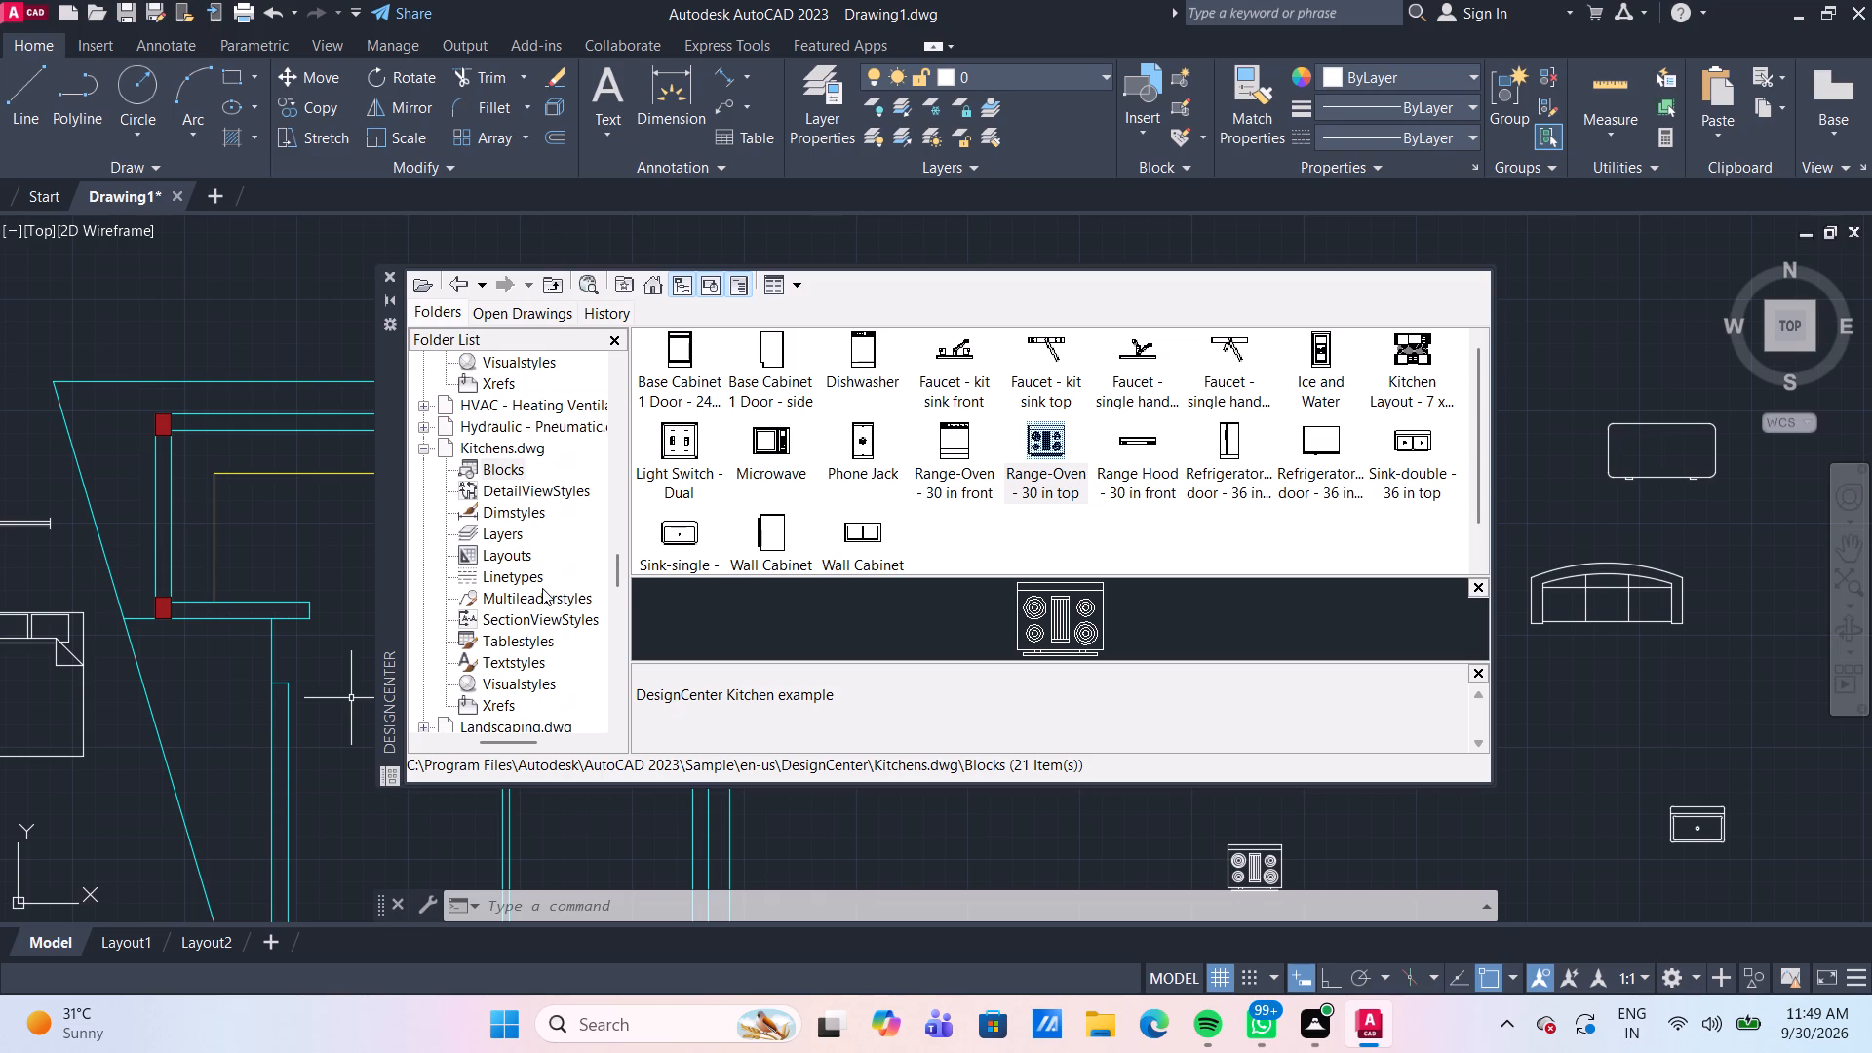
scroll(531, 464, "up", 1)
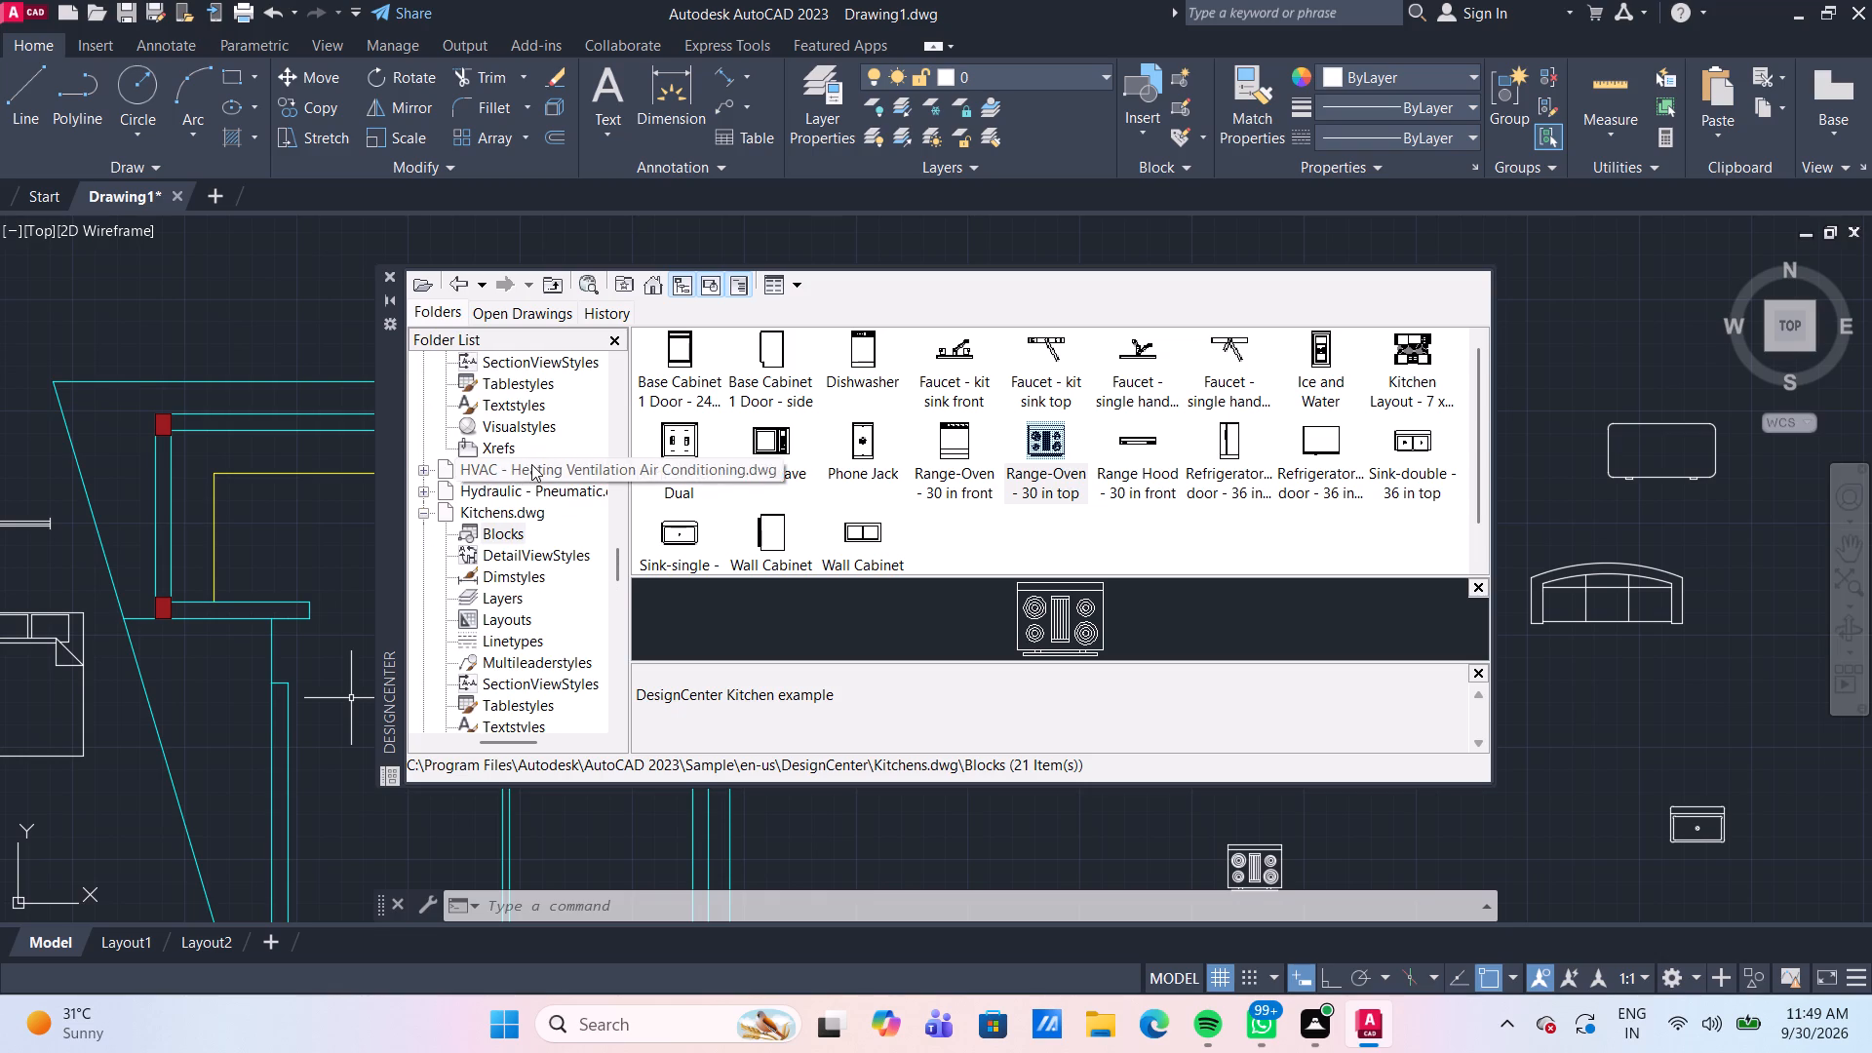
scroll(531, 464, "up", 4)
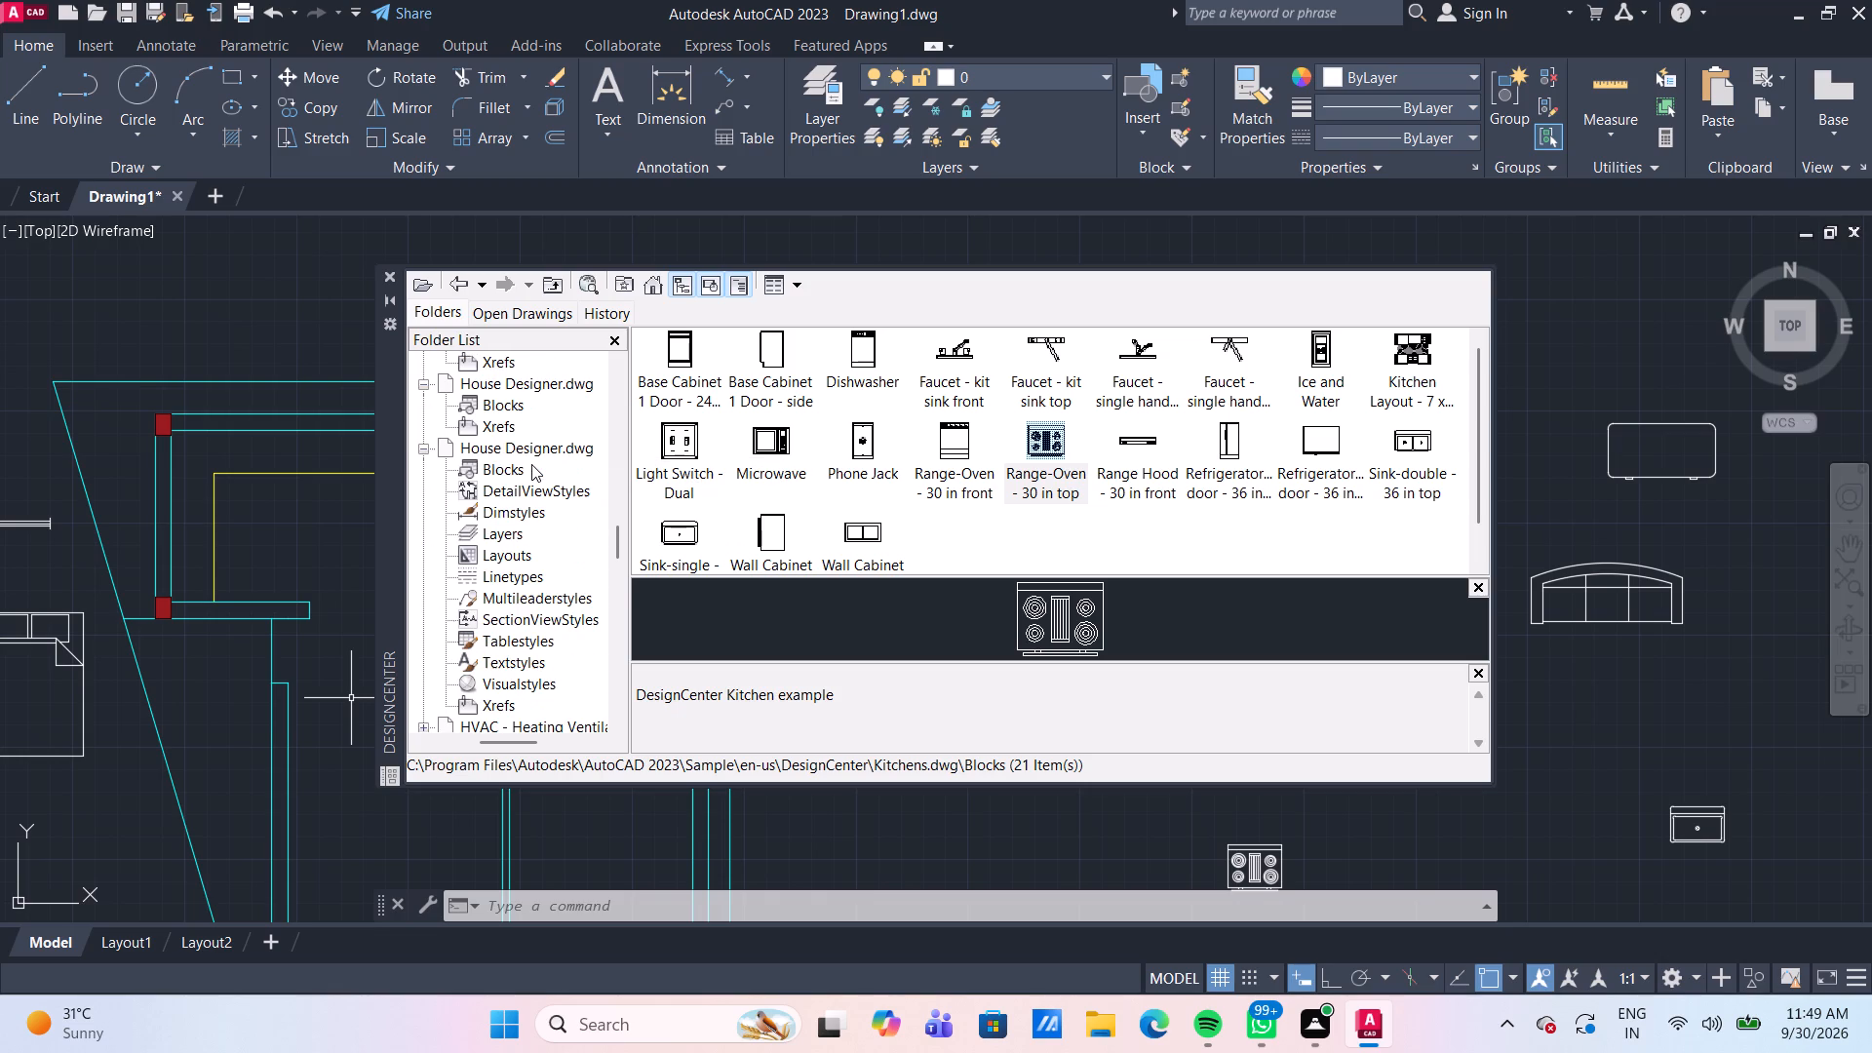
scroll(531, 464, "up", 5)
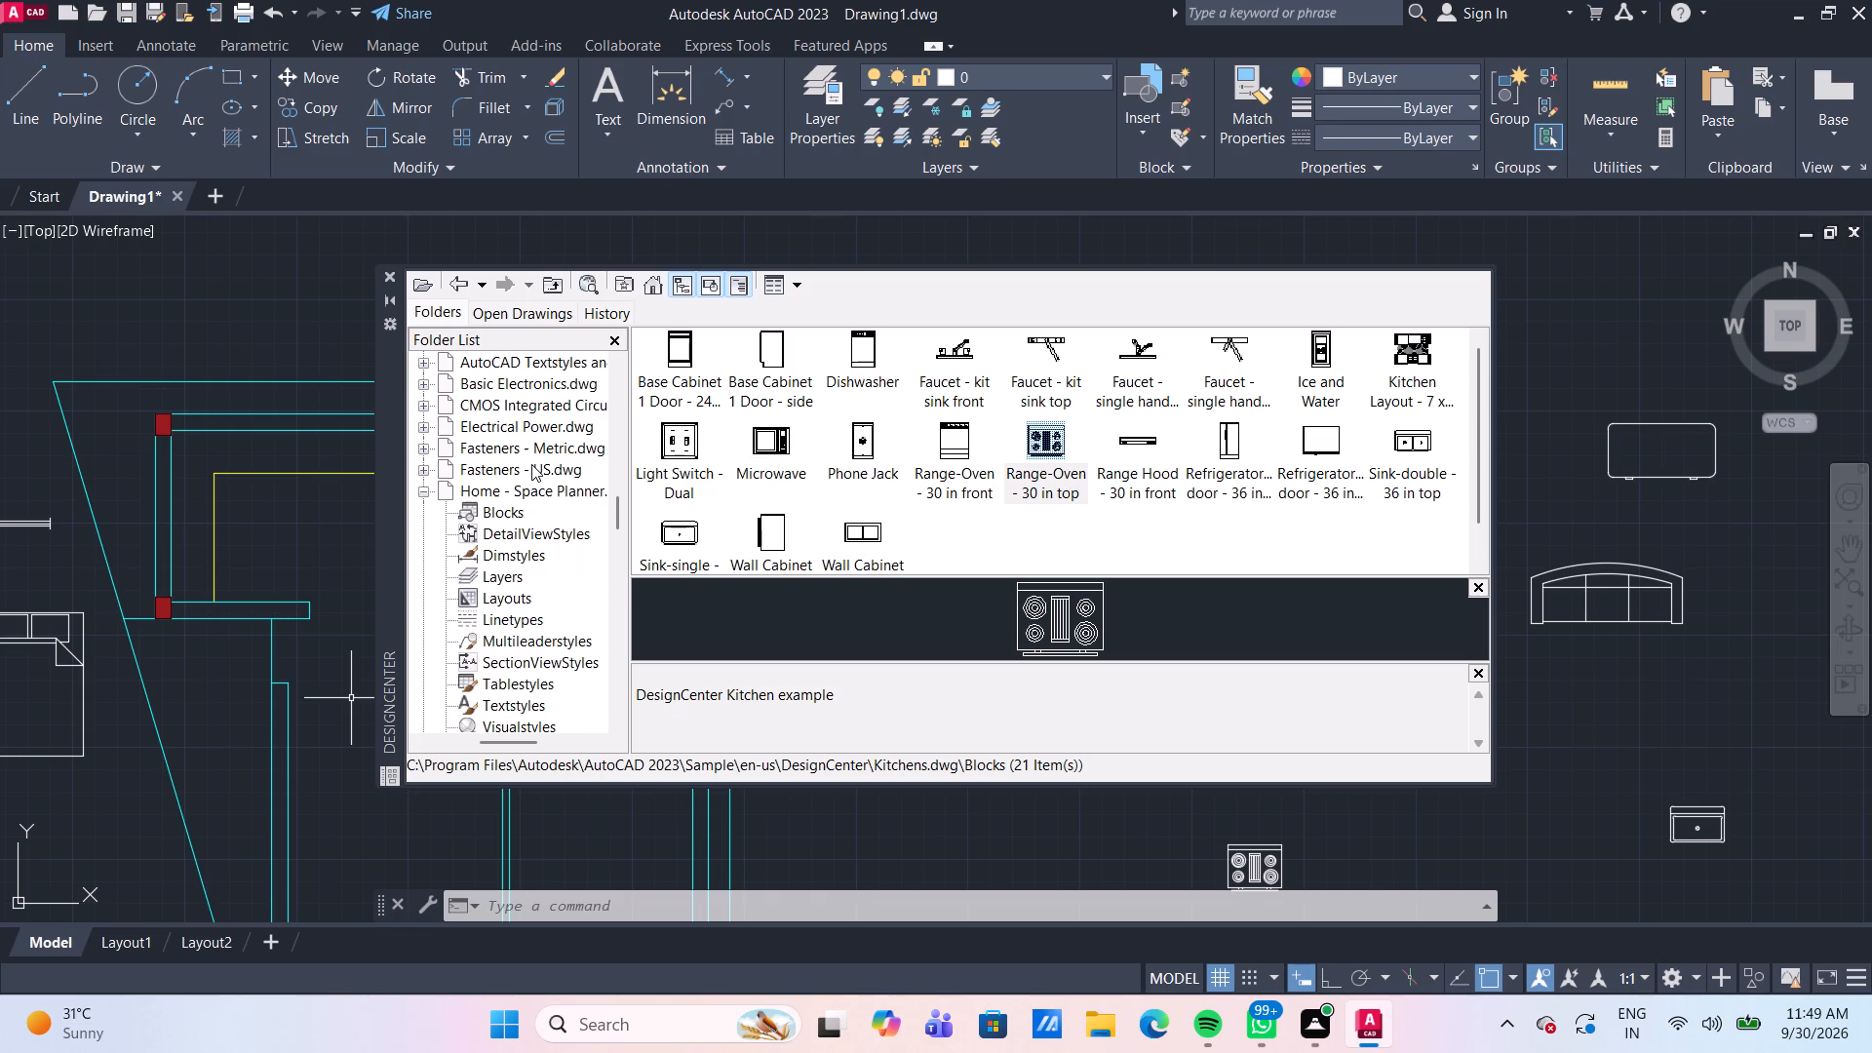
scroll(531, 464, "up", 1)
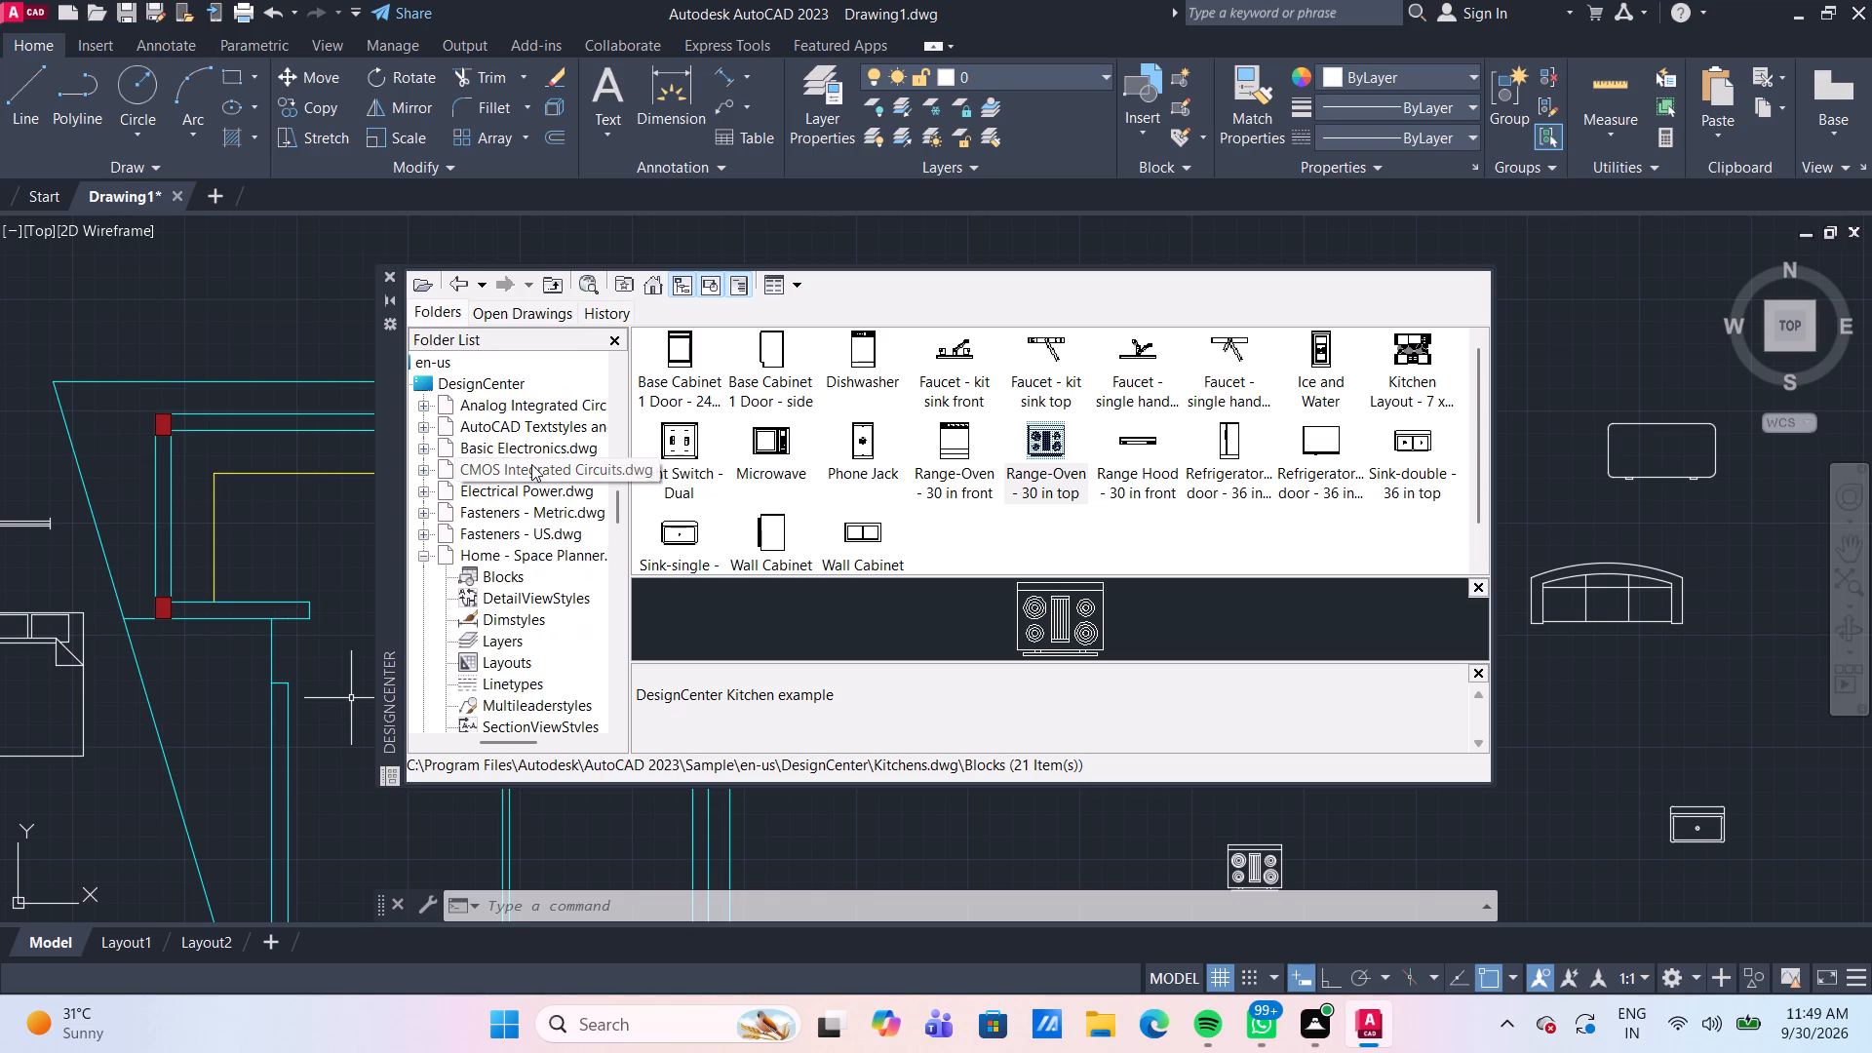
left_click(506, 558)
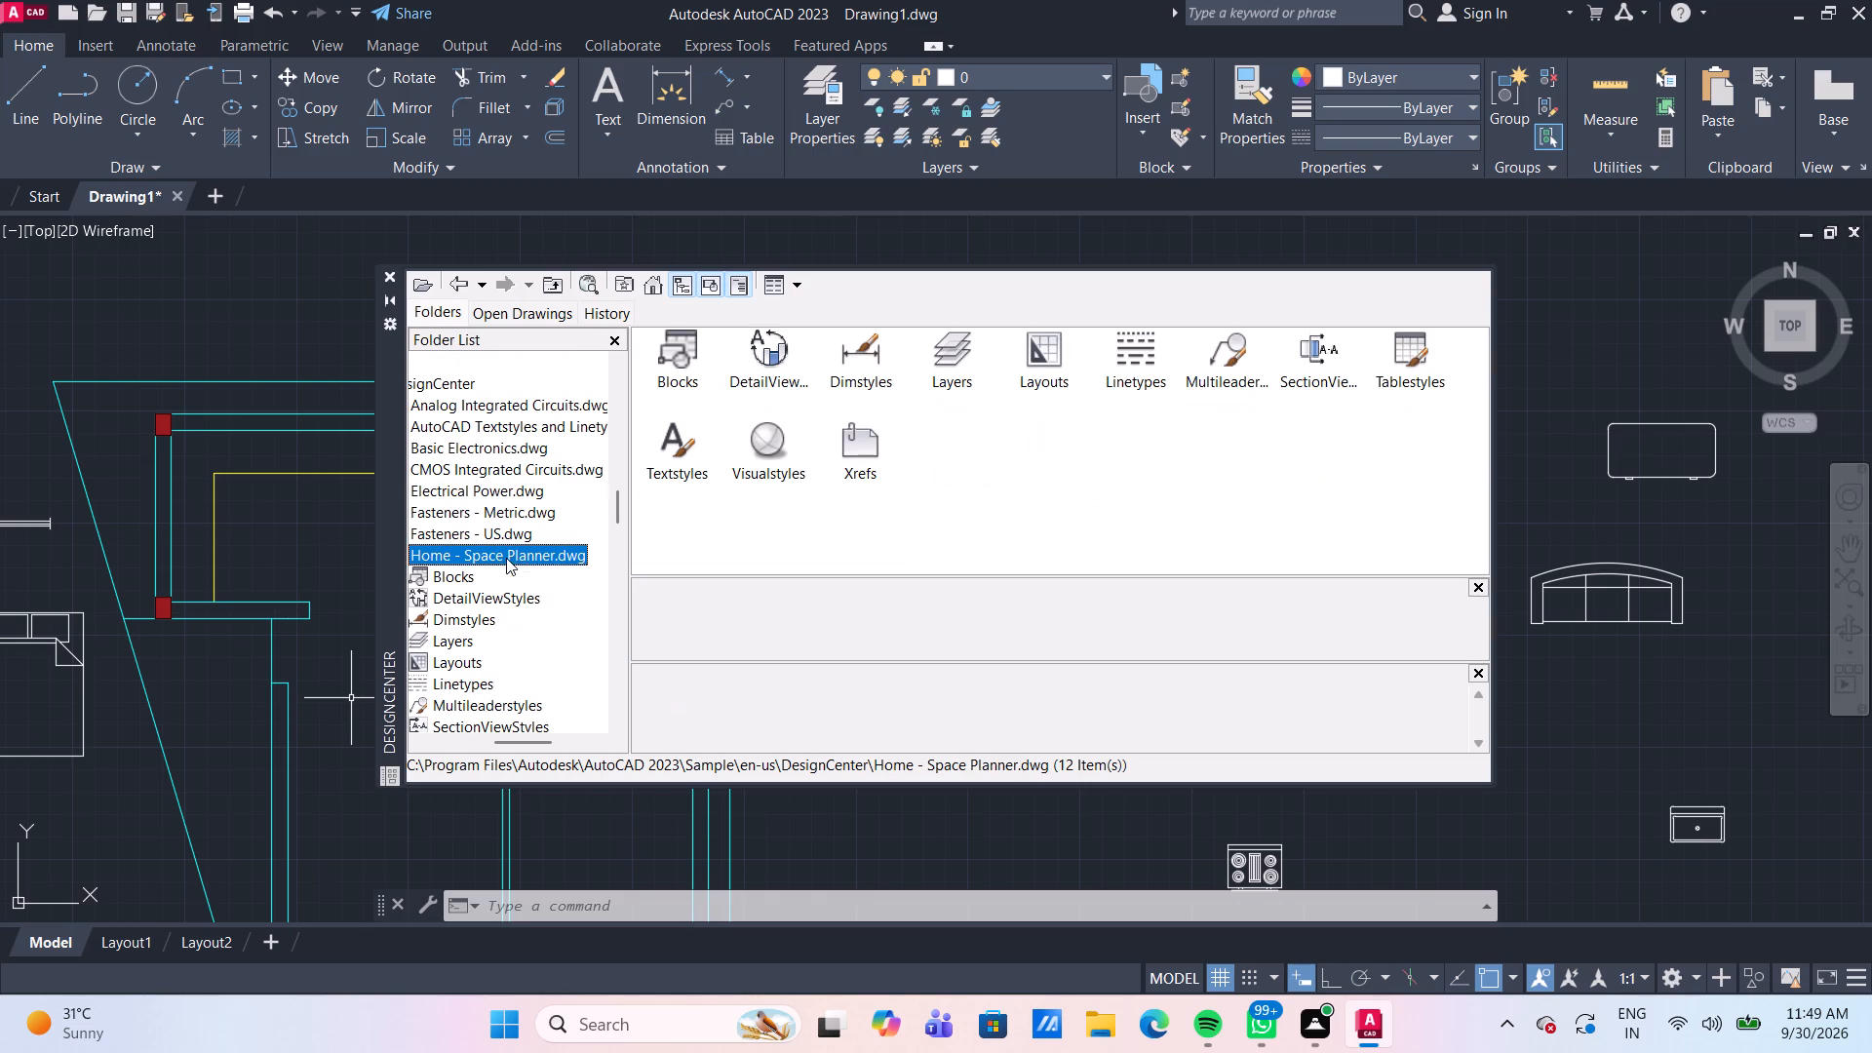
double_click(681, 354)
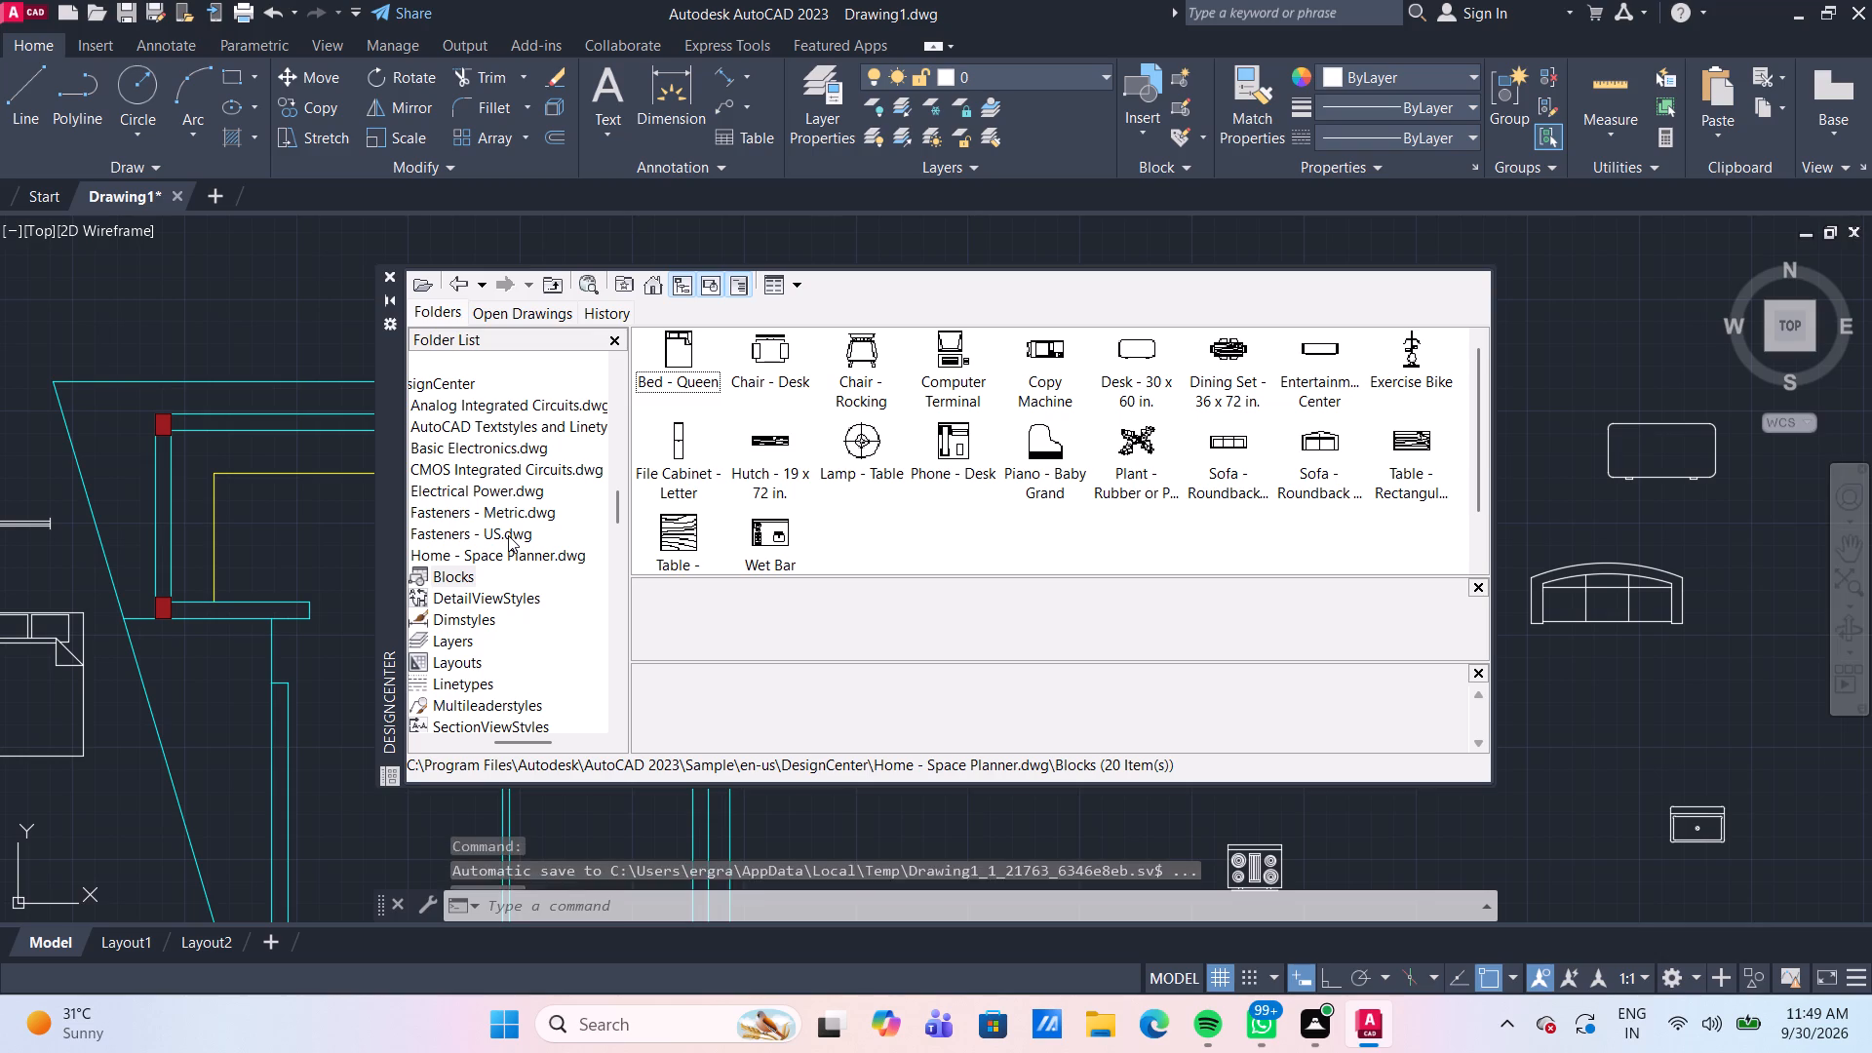
Look through the remaining DesignCenter sample drawings for further block sources, and close DesignCenter.
scroll(508, 535, "down", 9)
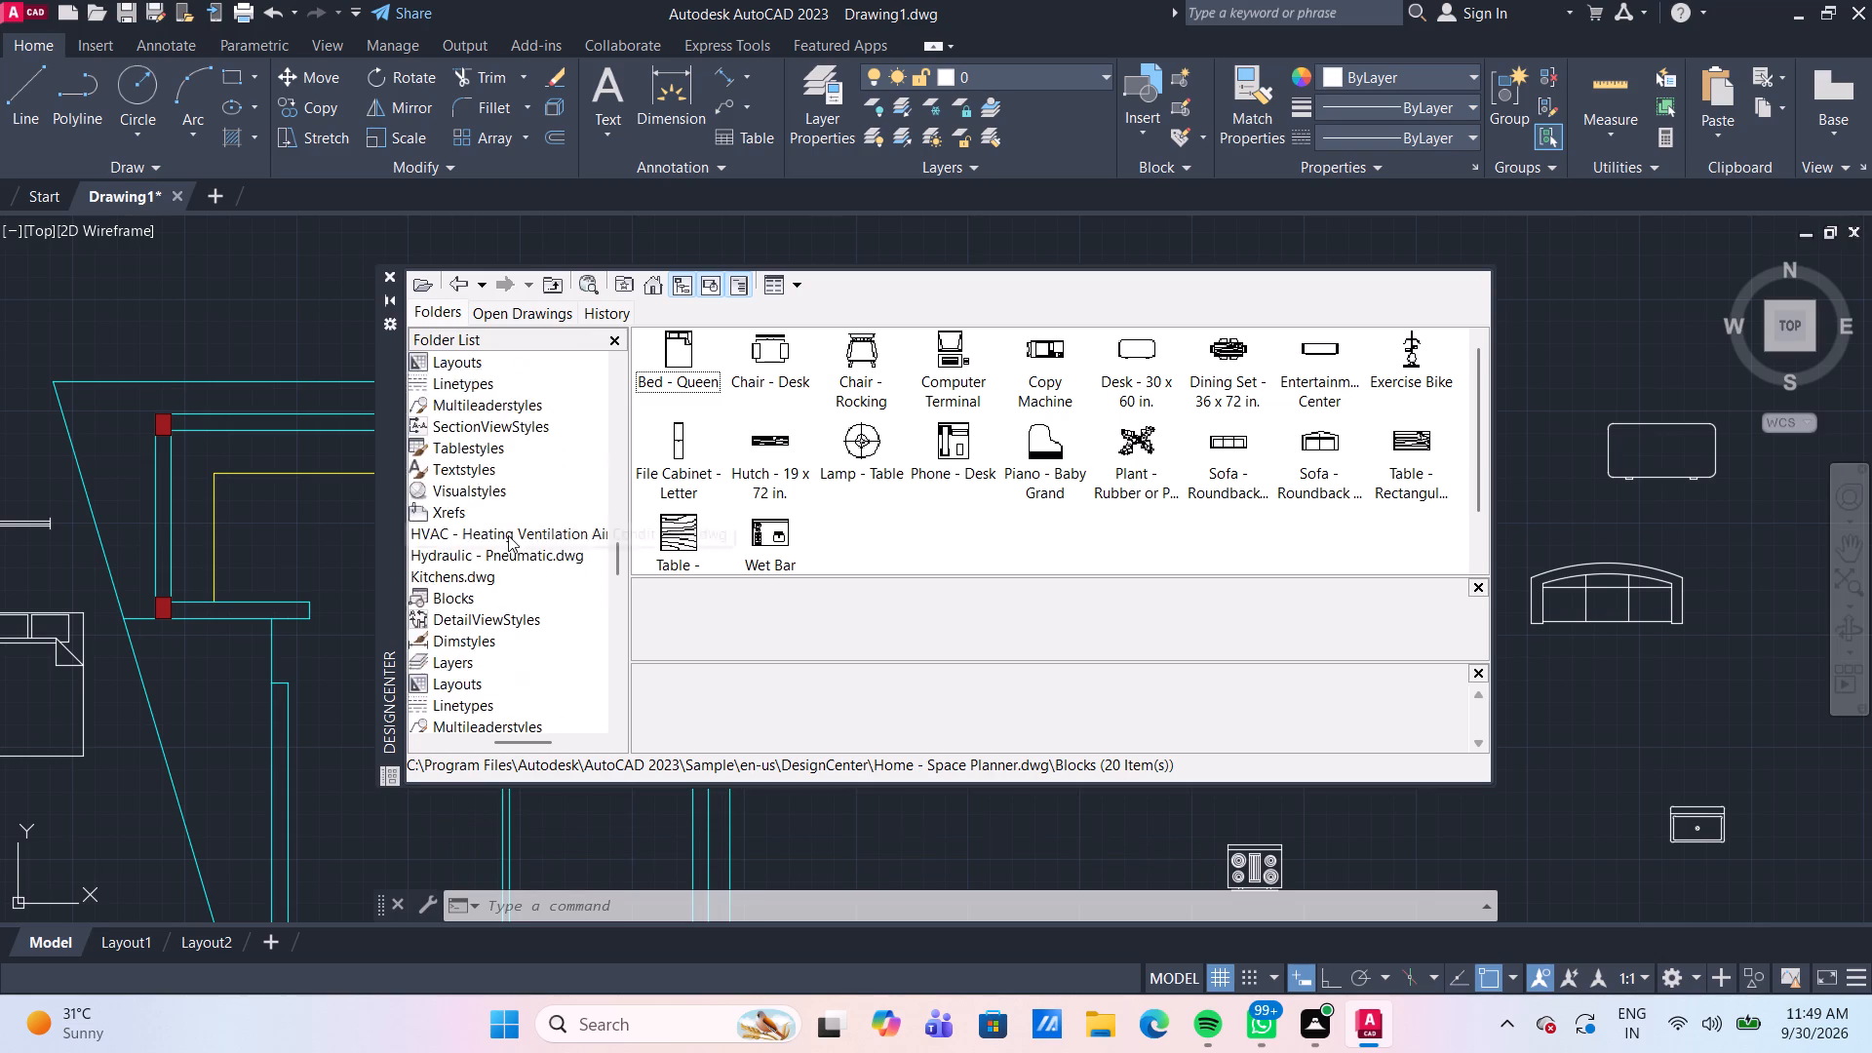
scroll(508, 535, "down", 4)
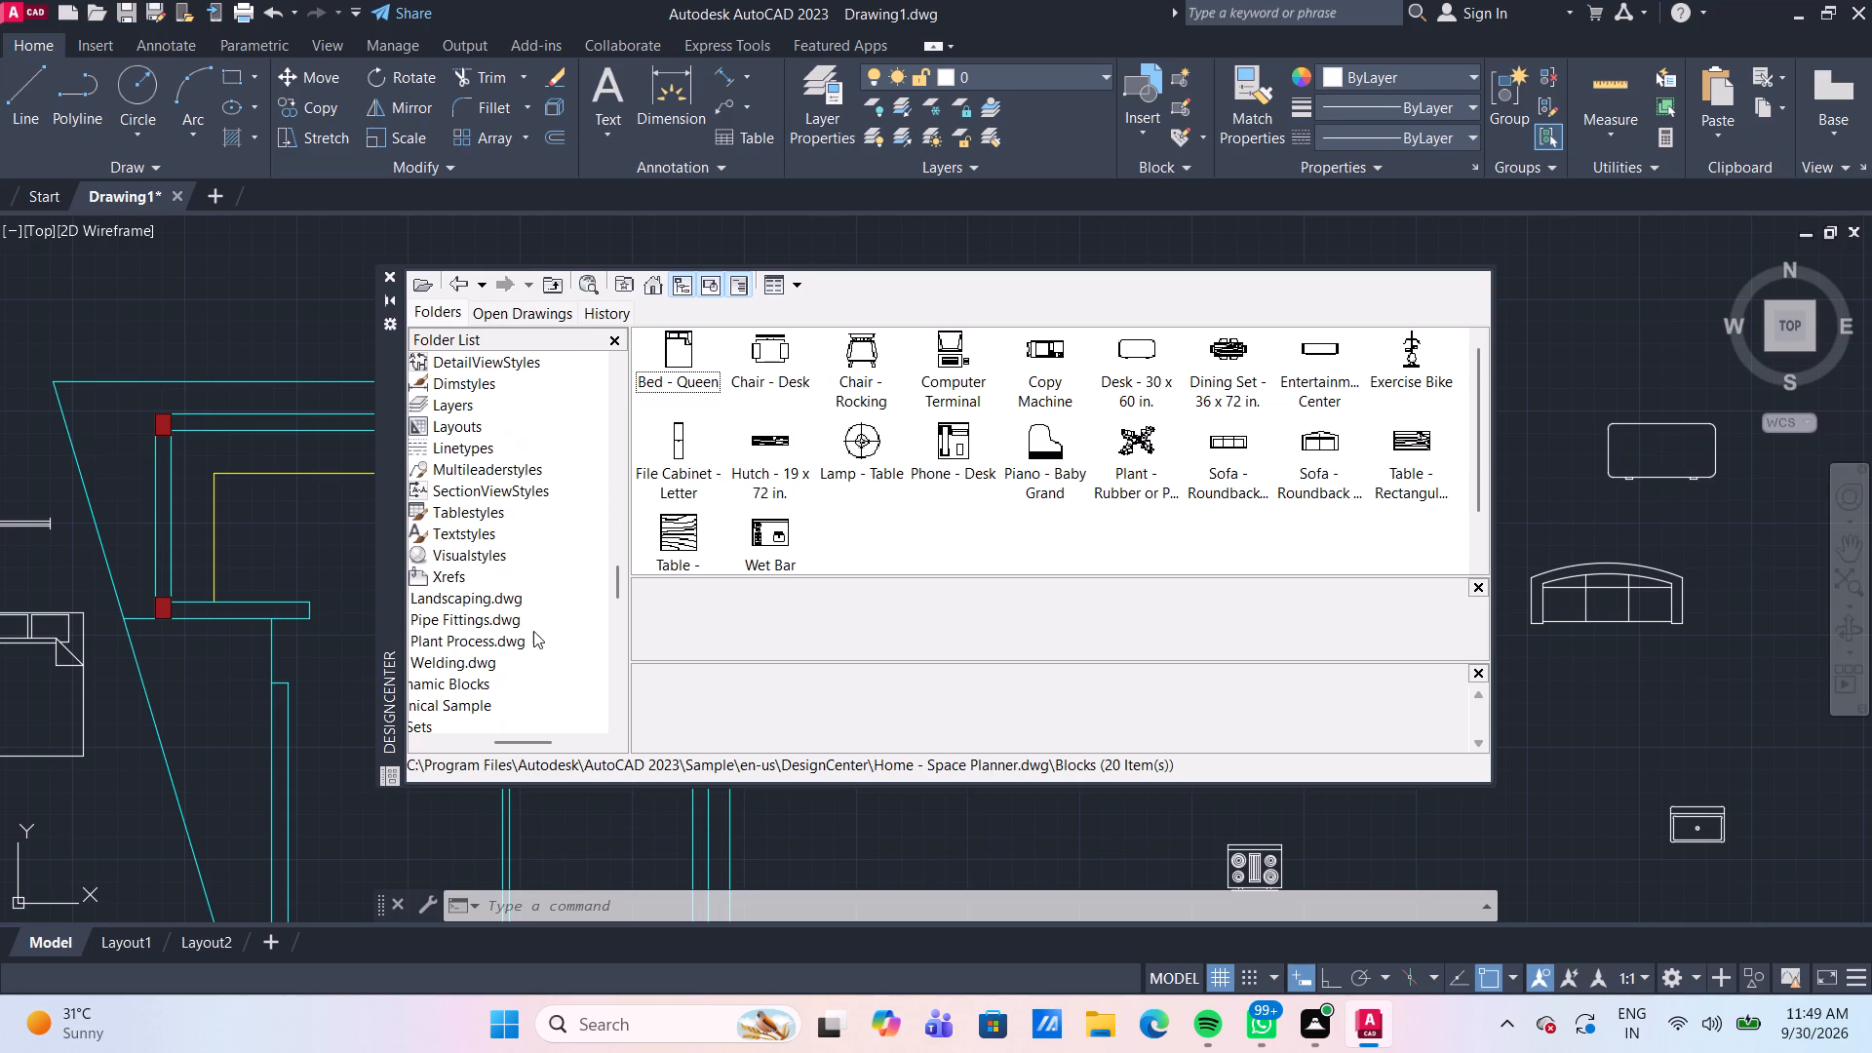
left_click_drag(505, 742, 487, 742)
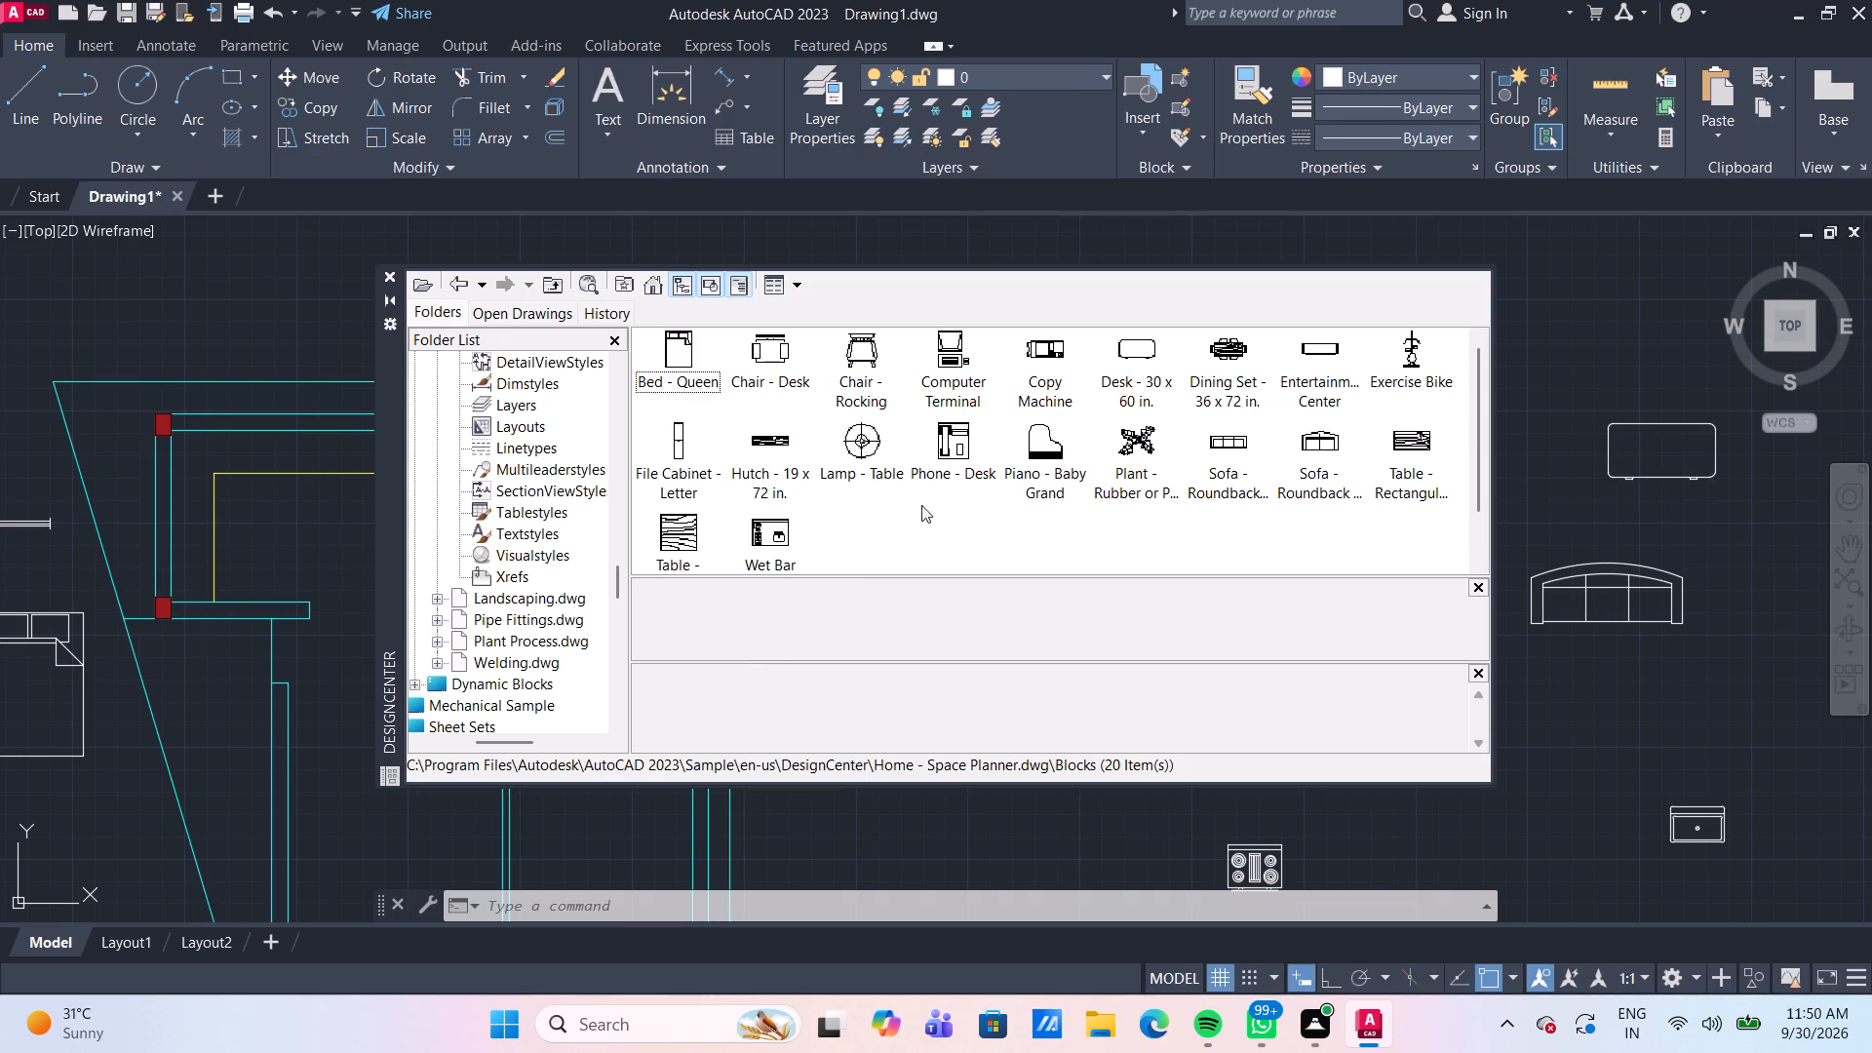
scroll(565, 660, "down", 2)
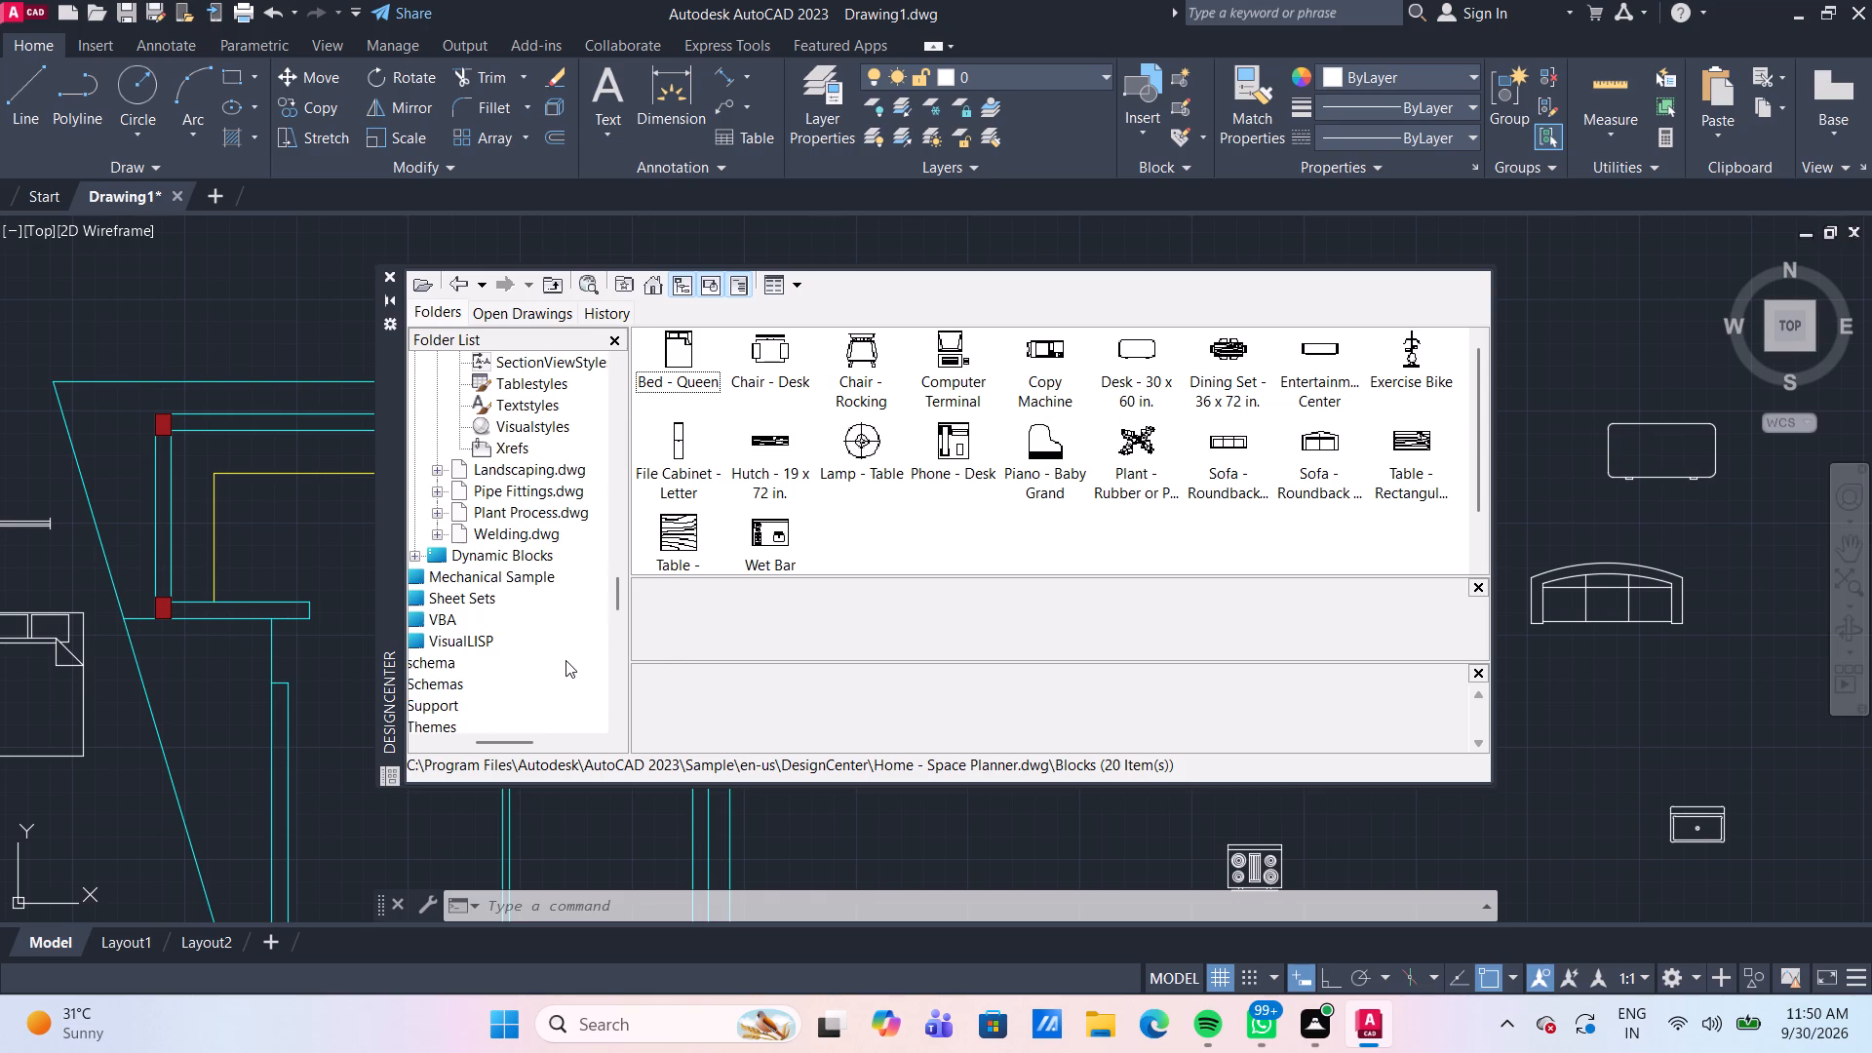
scroll(565, 660, "down", 1)
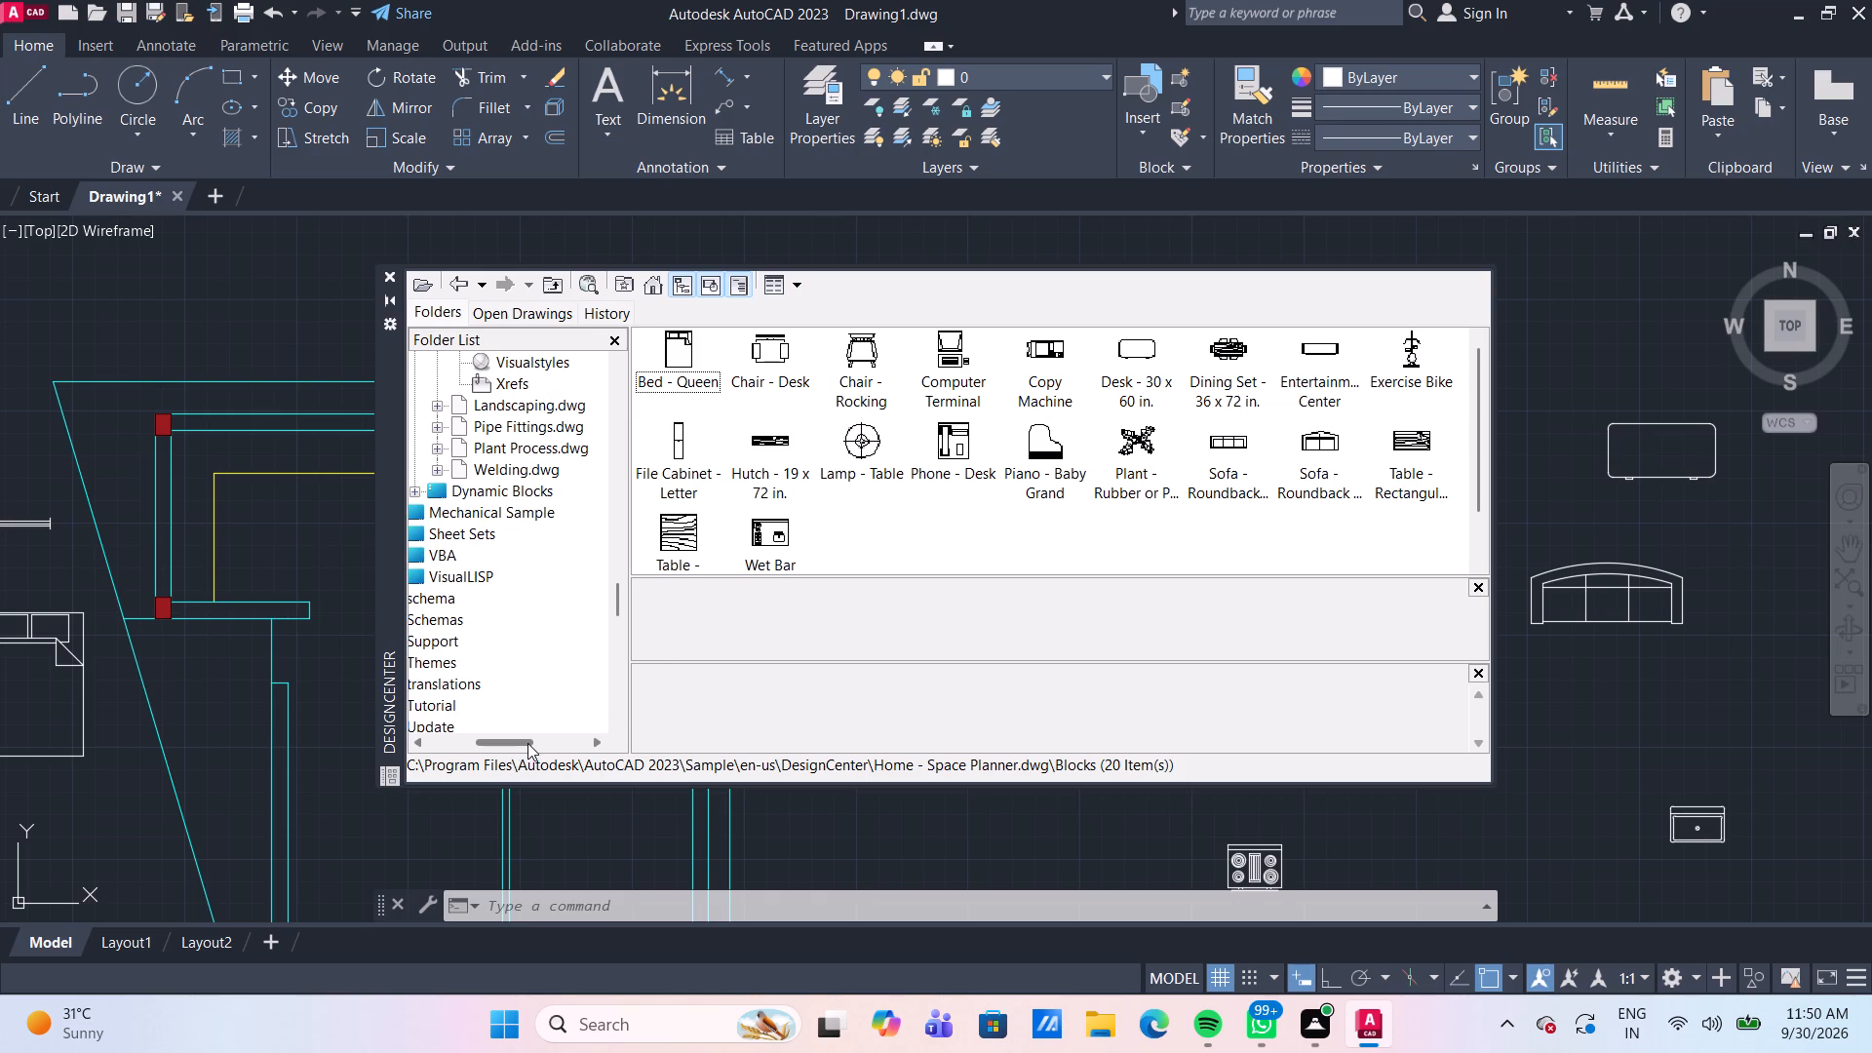
left_click(527, 743)
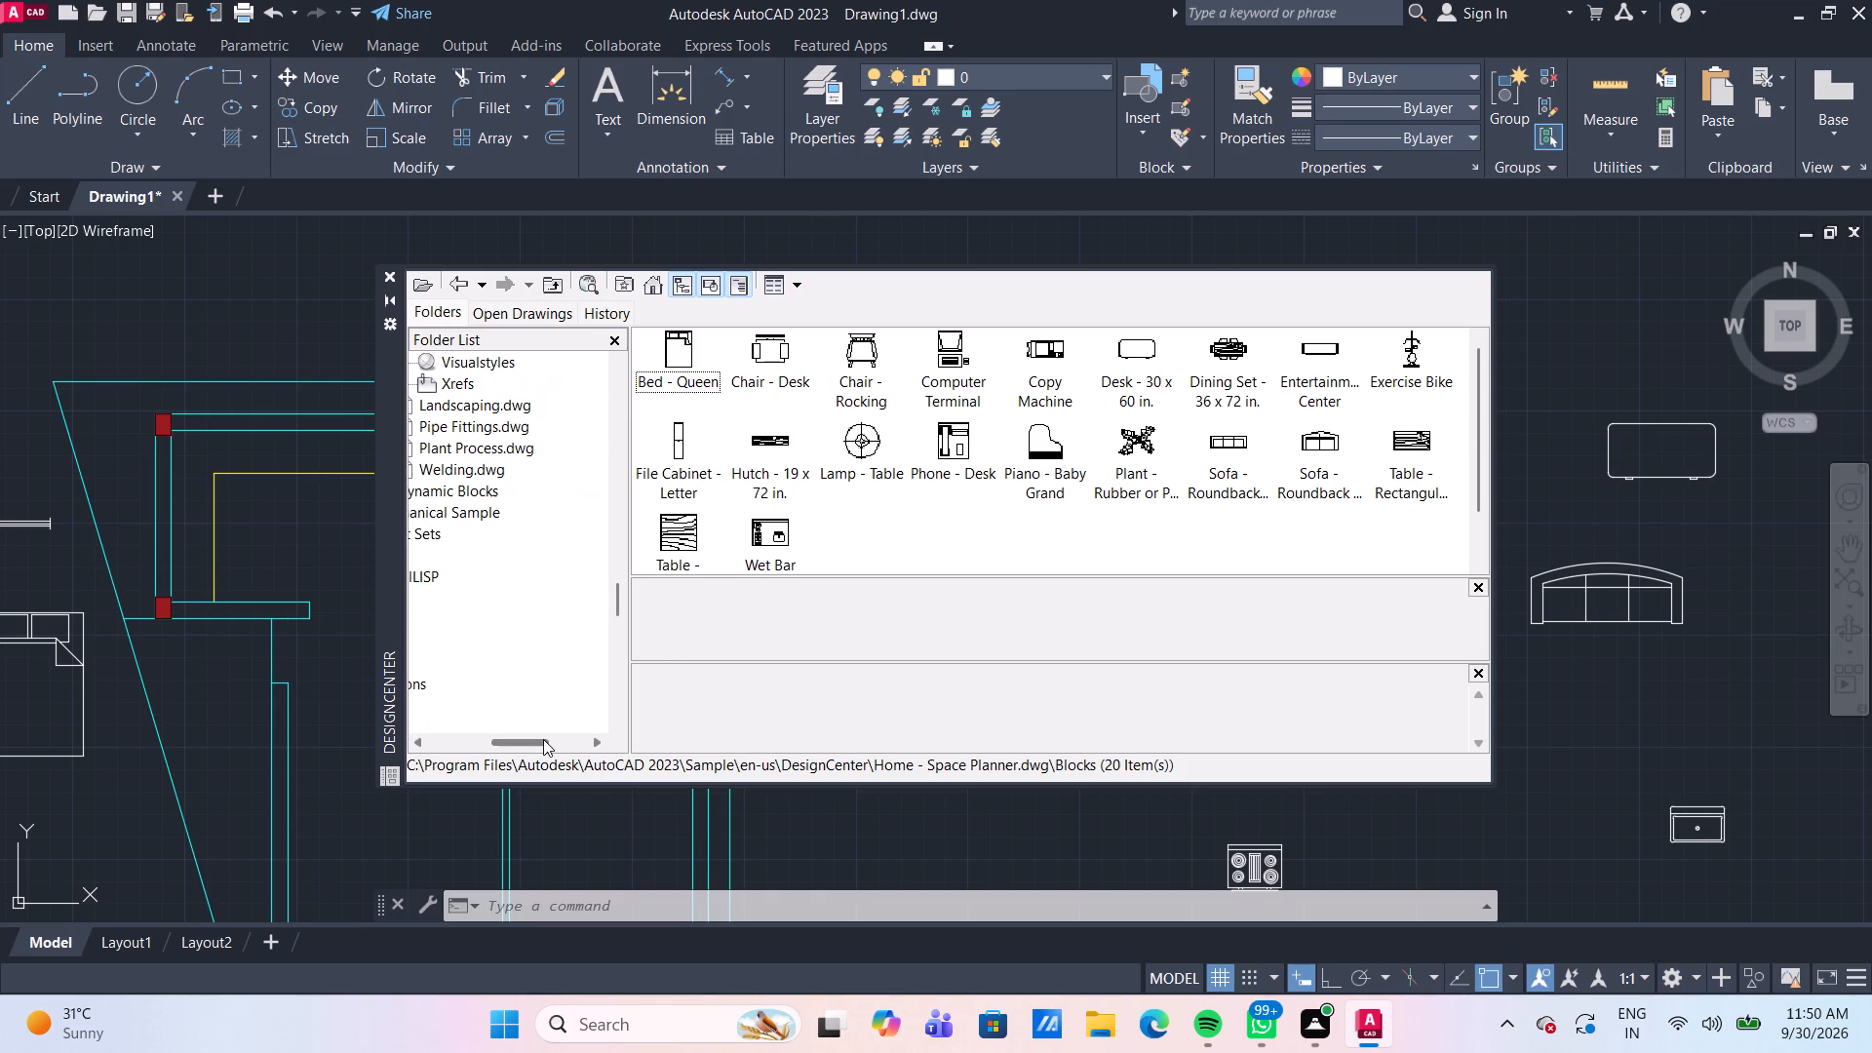
scroll(551, 530, "up", 2)
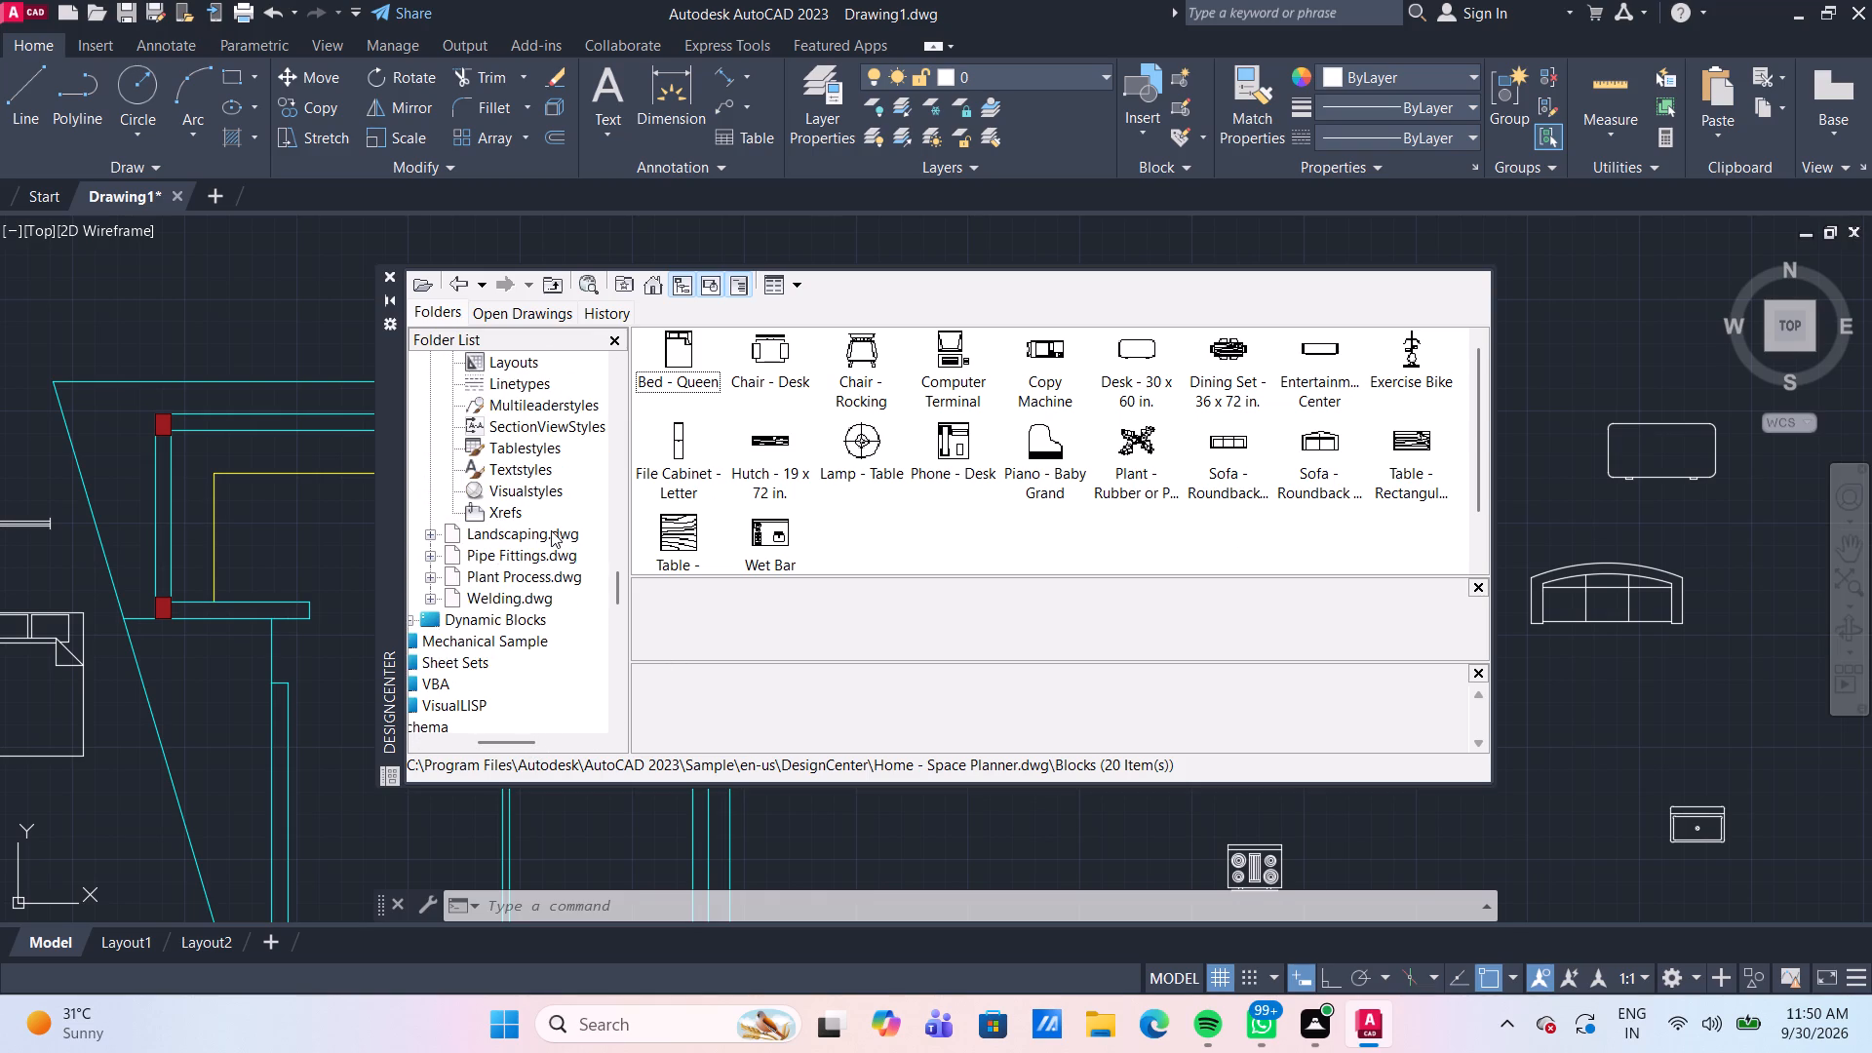
scroll(551, 530, "up", 3)
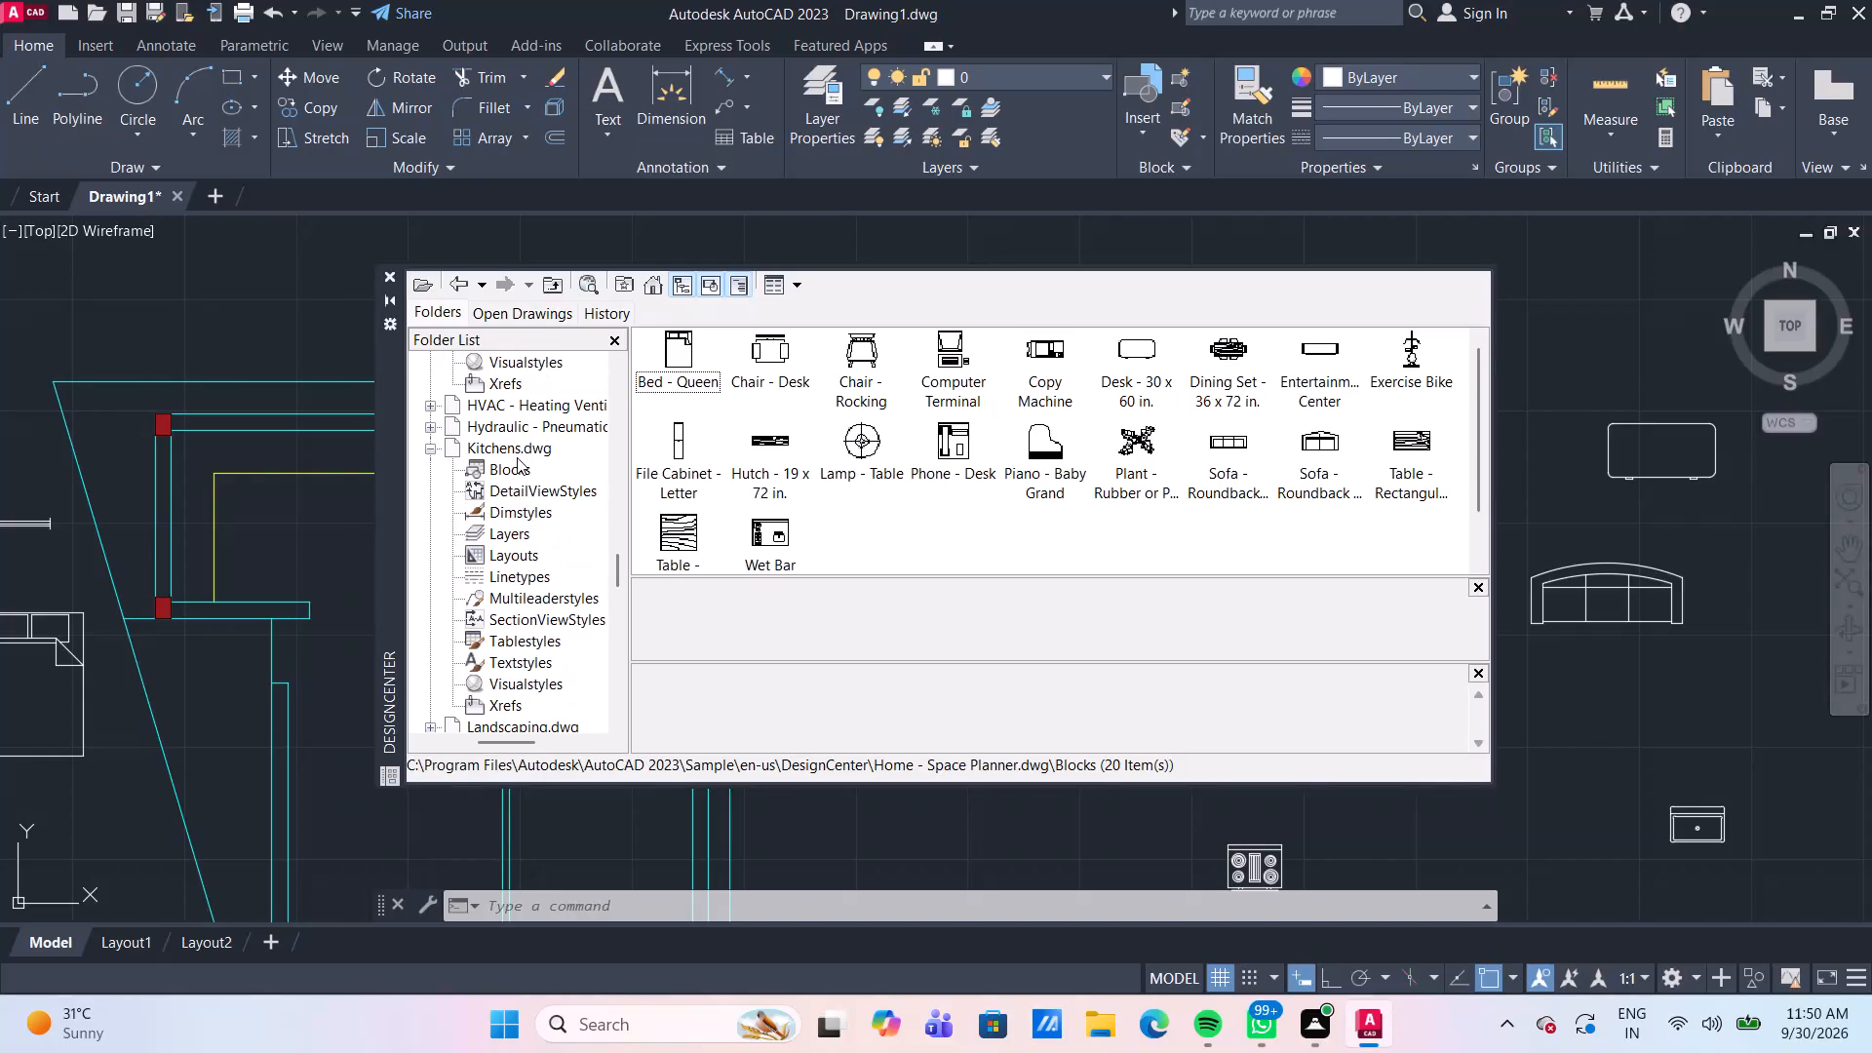
middle_click_drag(526, 459, 542, 556)
scroll(566, 529, "up", 3)
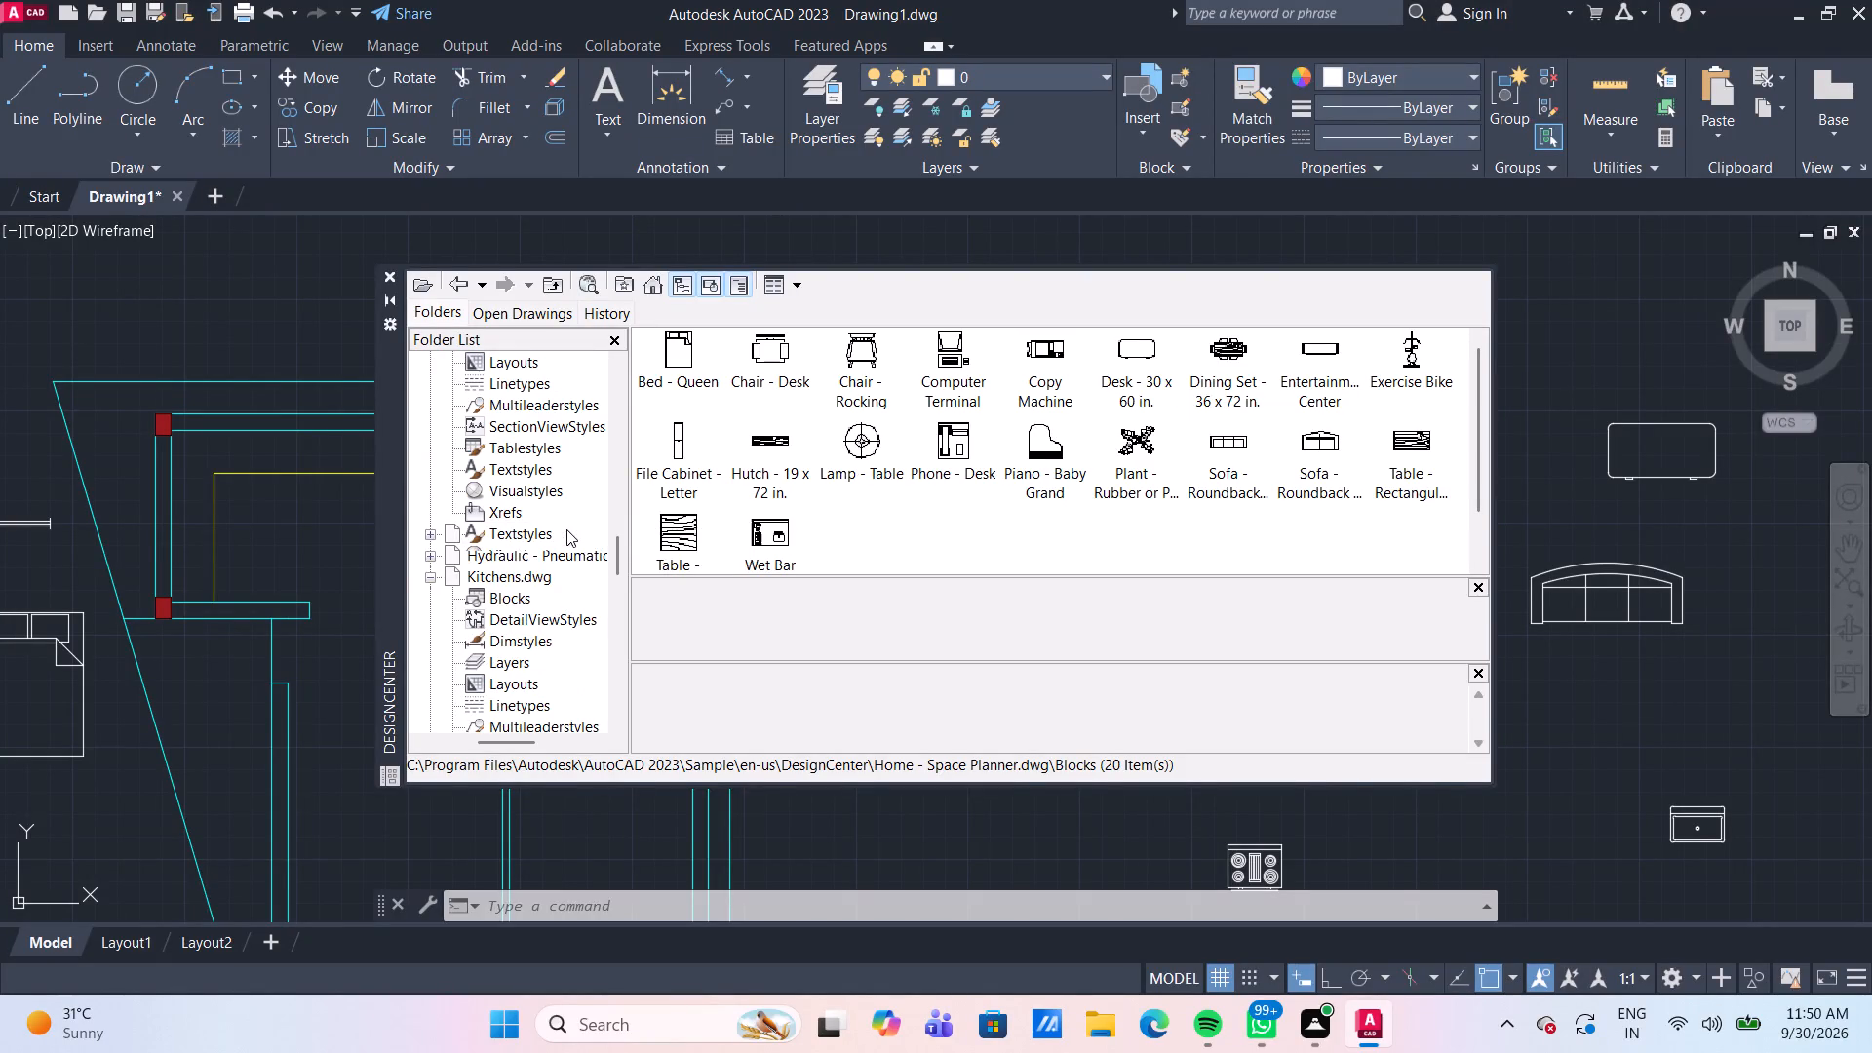
scroll(566, 485, "up", 6)
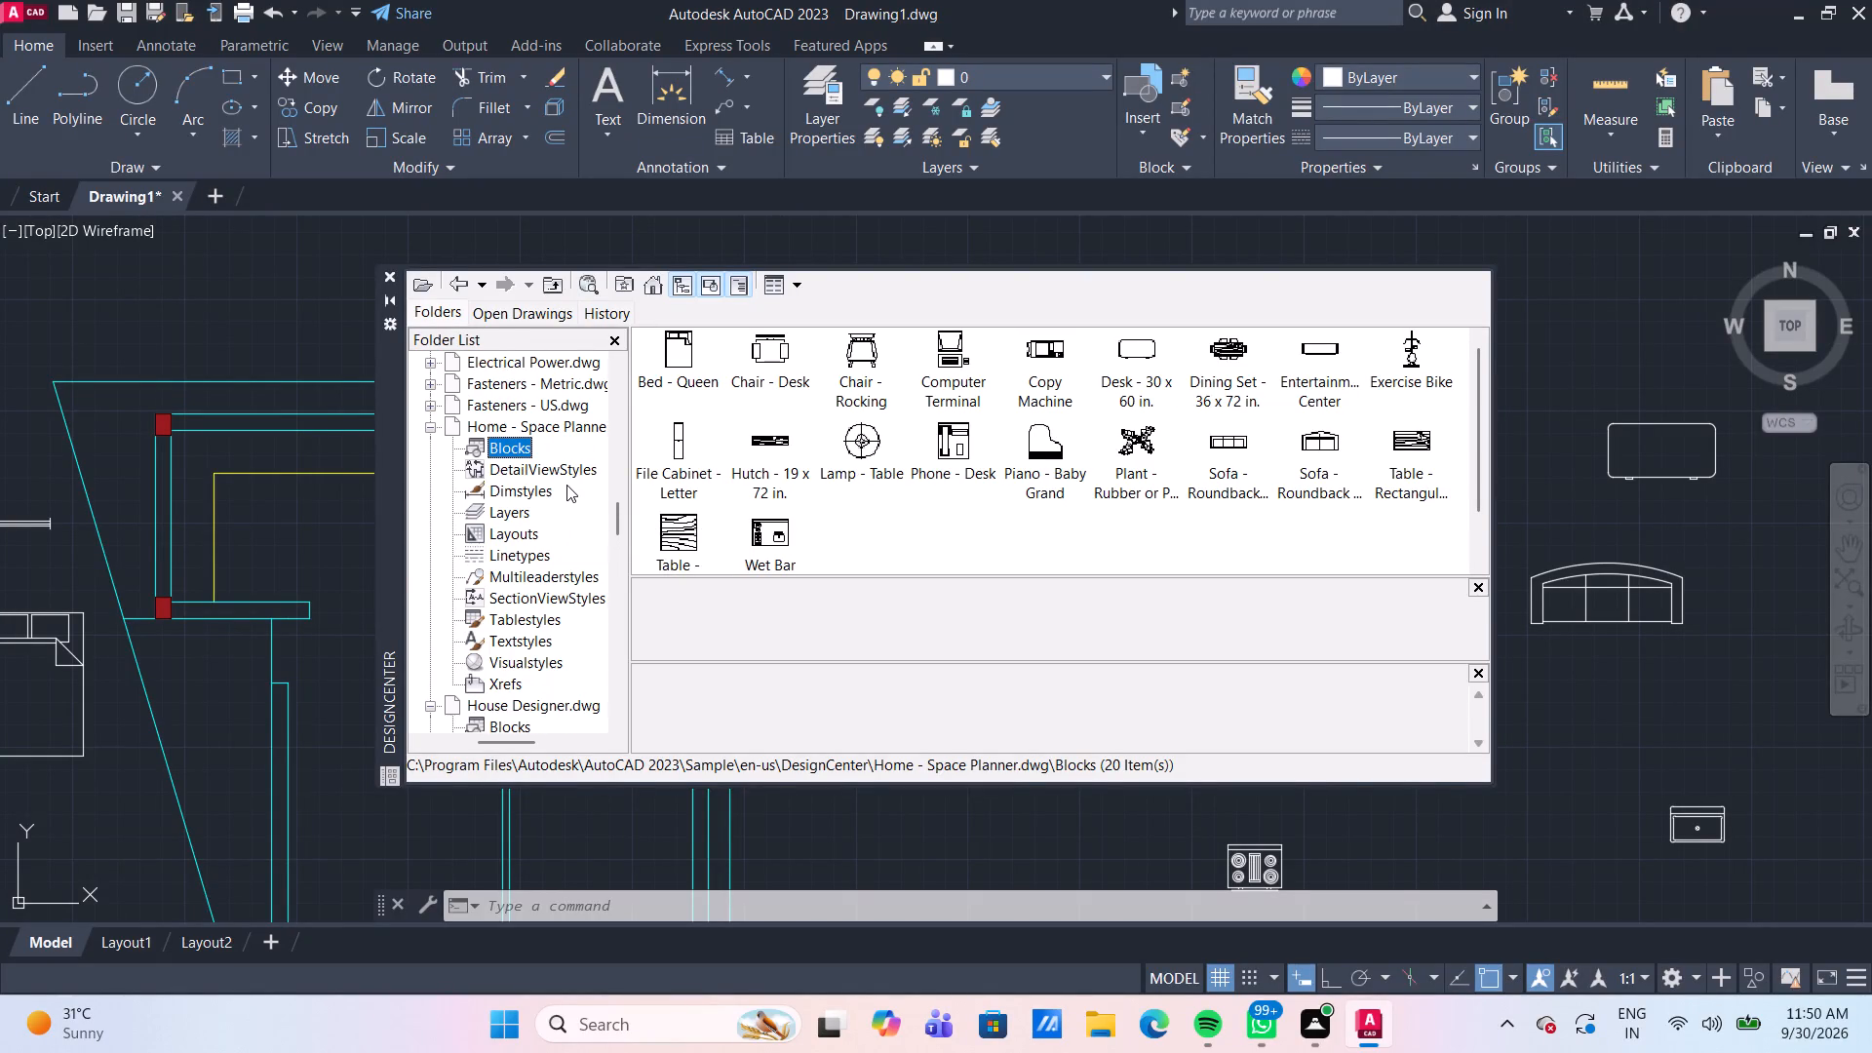
scroll(566, 485, "up", 2)
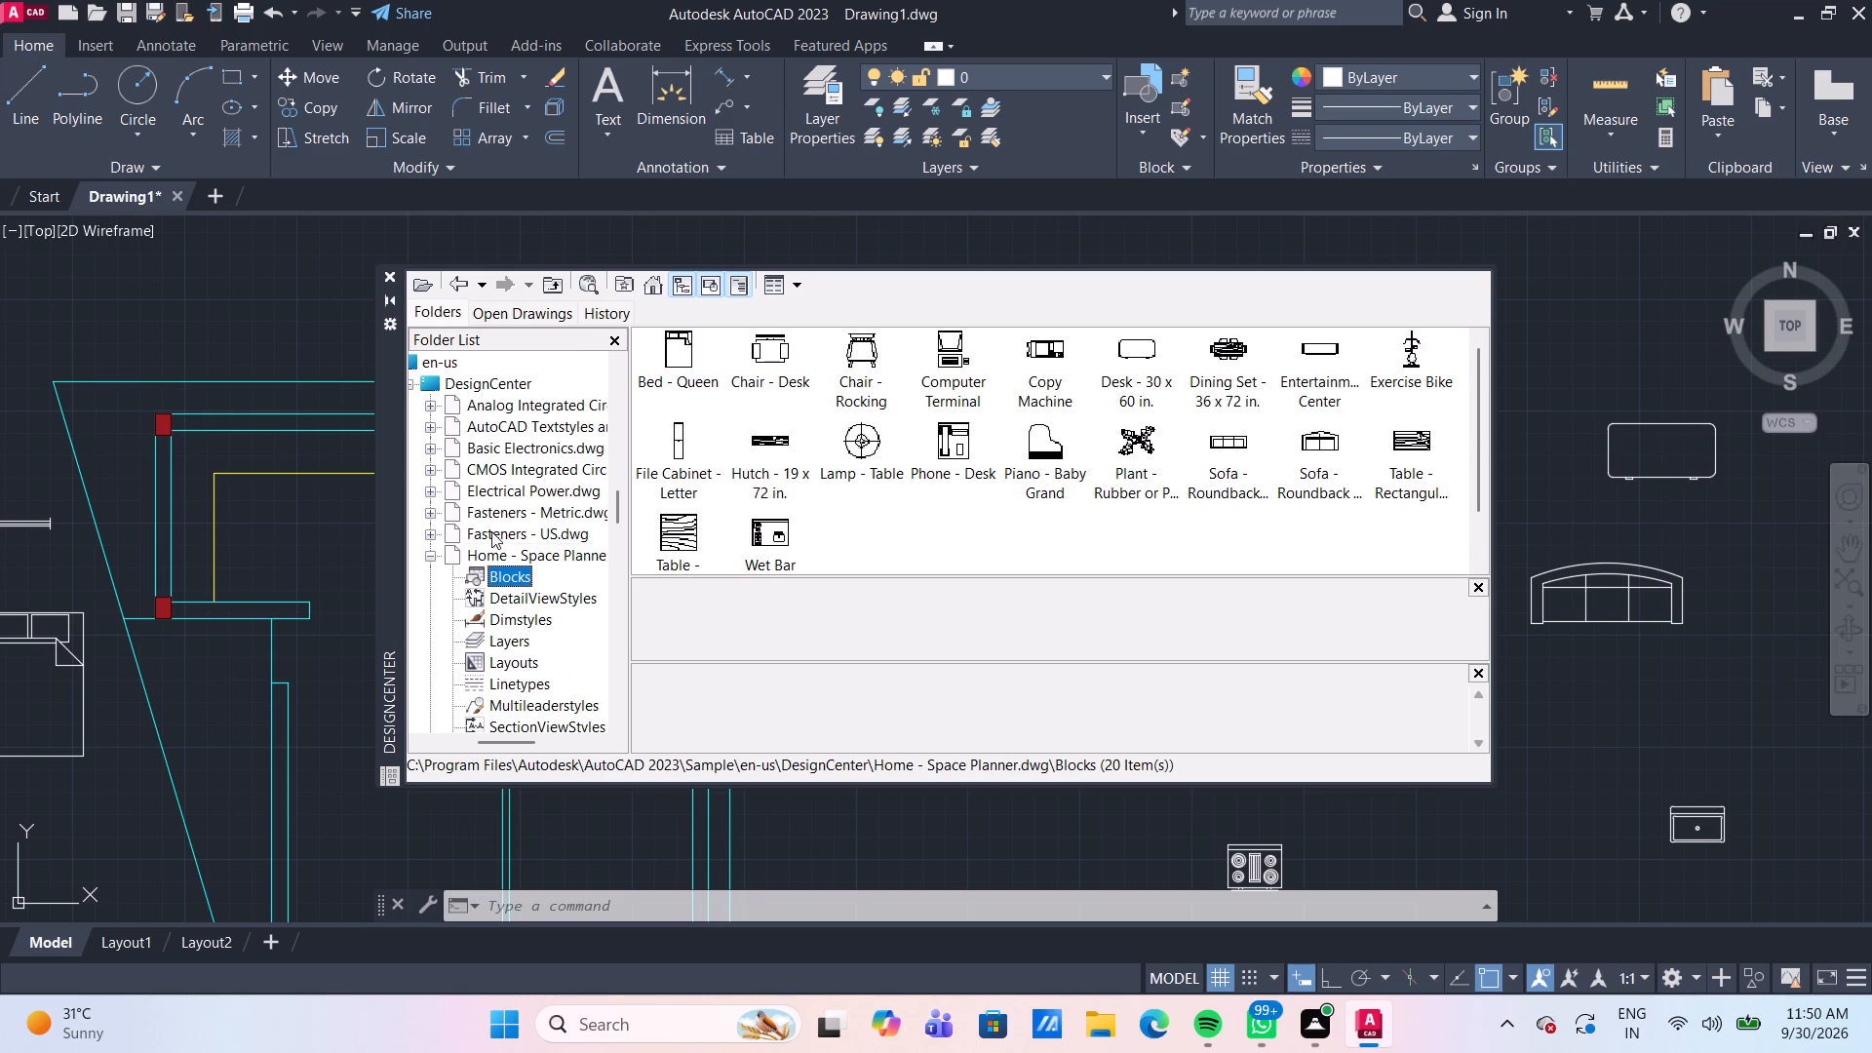
scroll(551, 542, "down", 2)
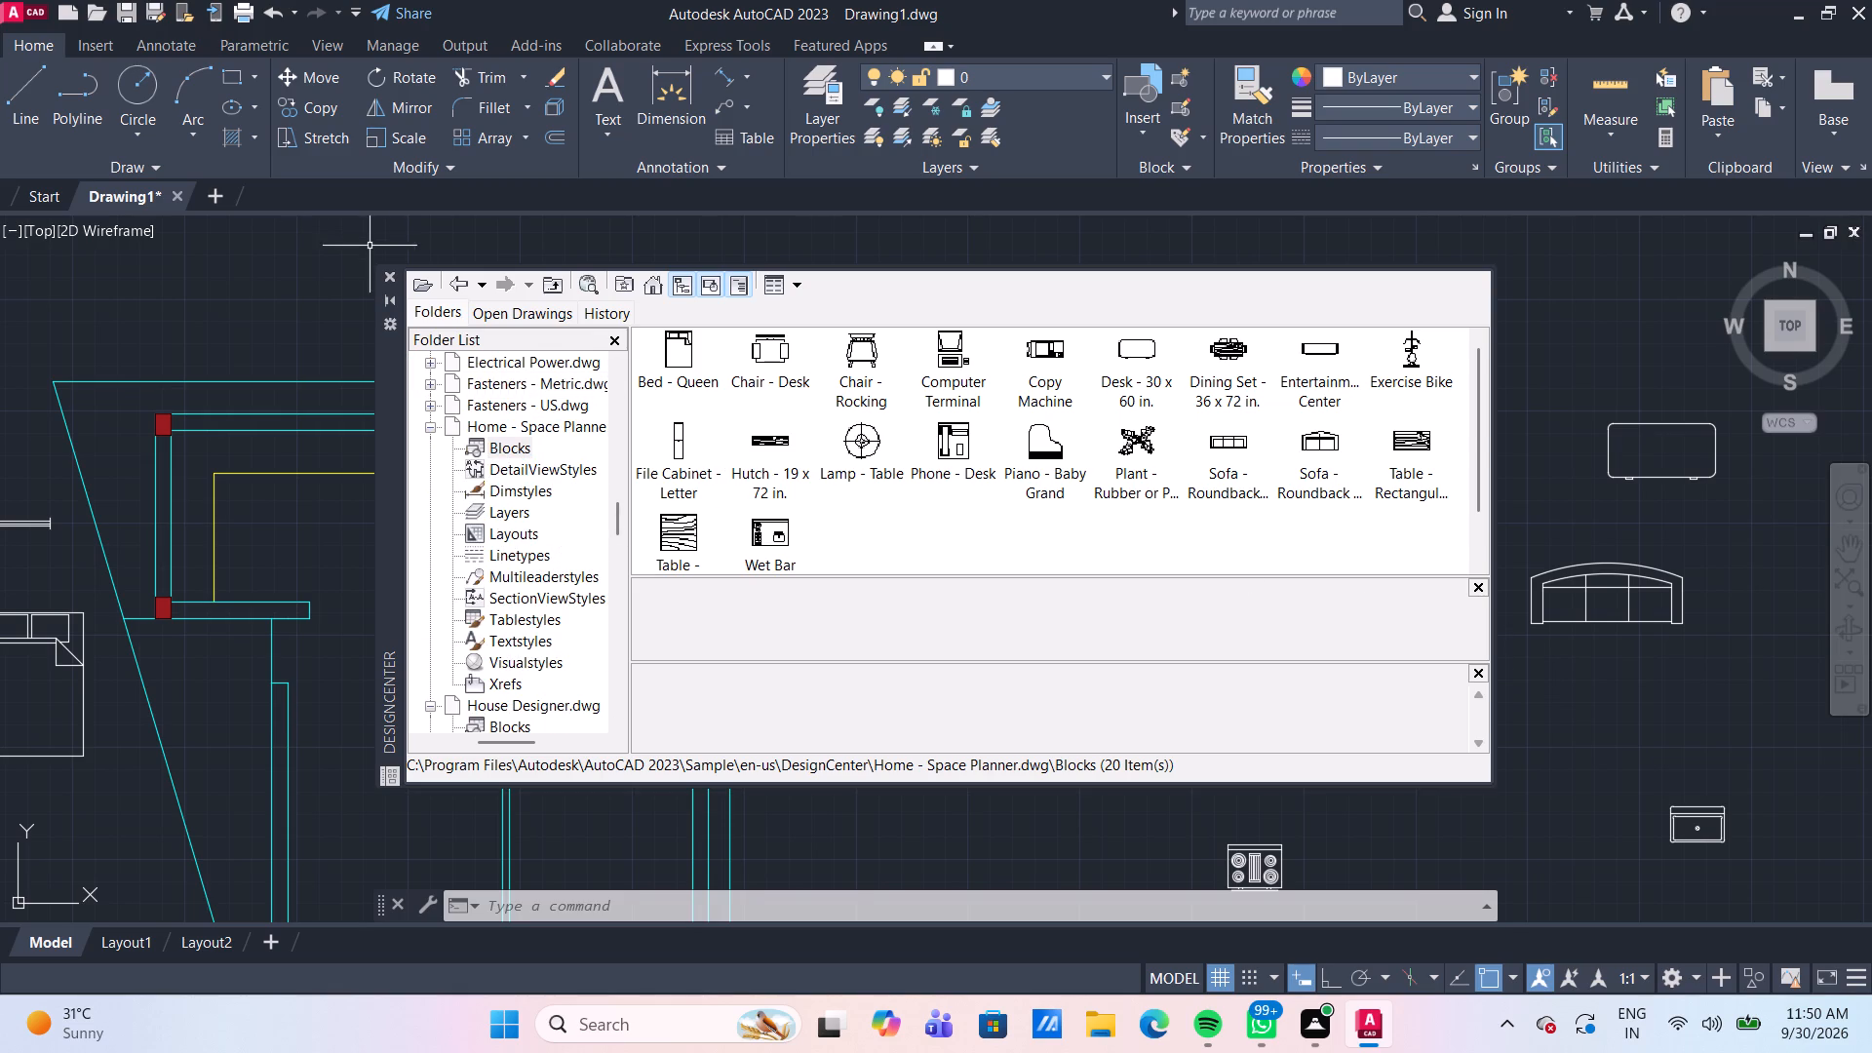
left_click(390, 278)
Explode all the linework of the range-oven symbol placed beside the floor plan.
scroll(548, 409, "down", 4)
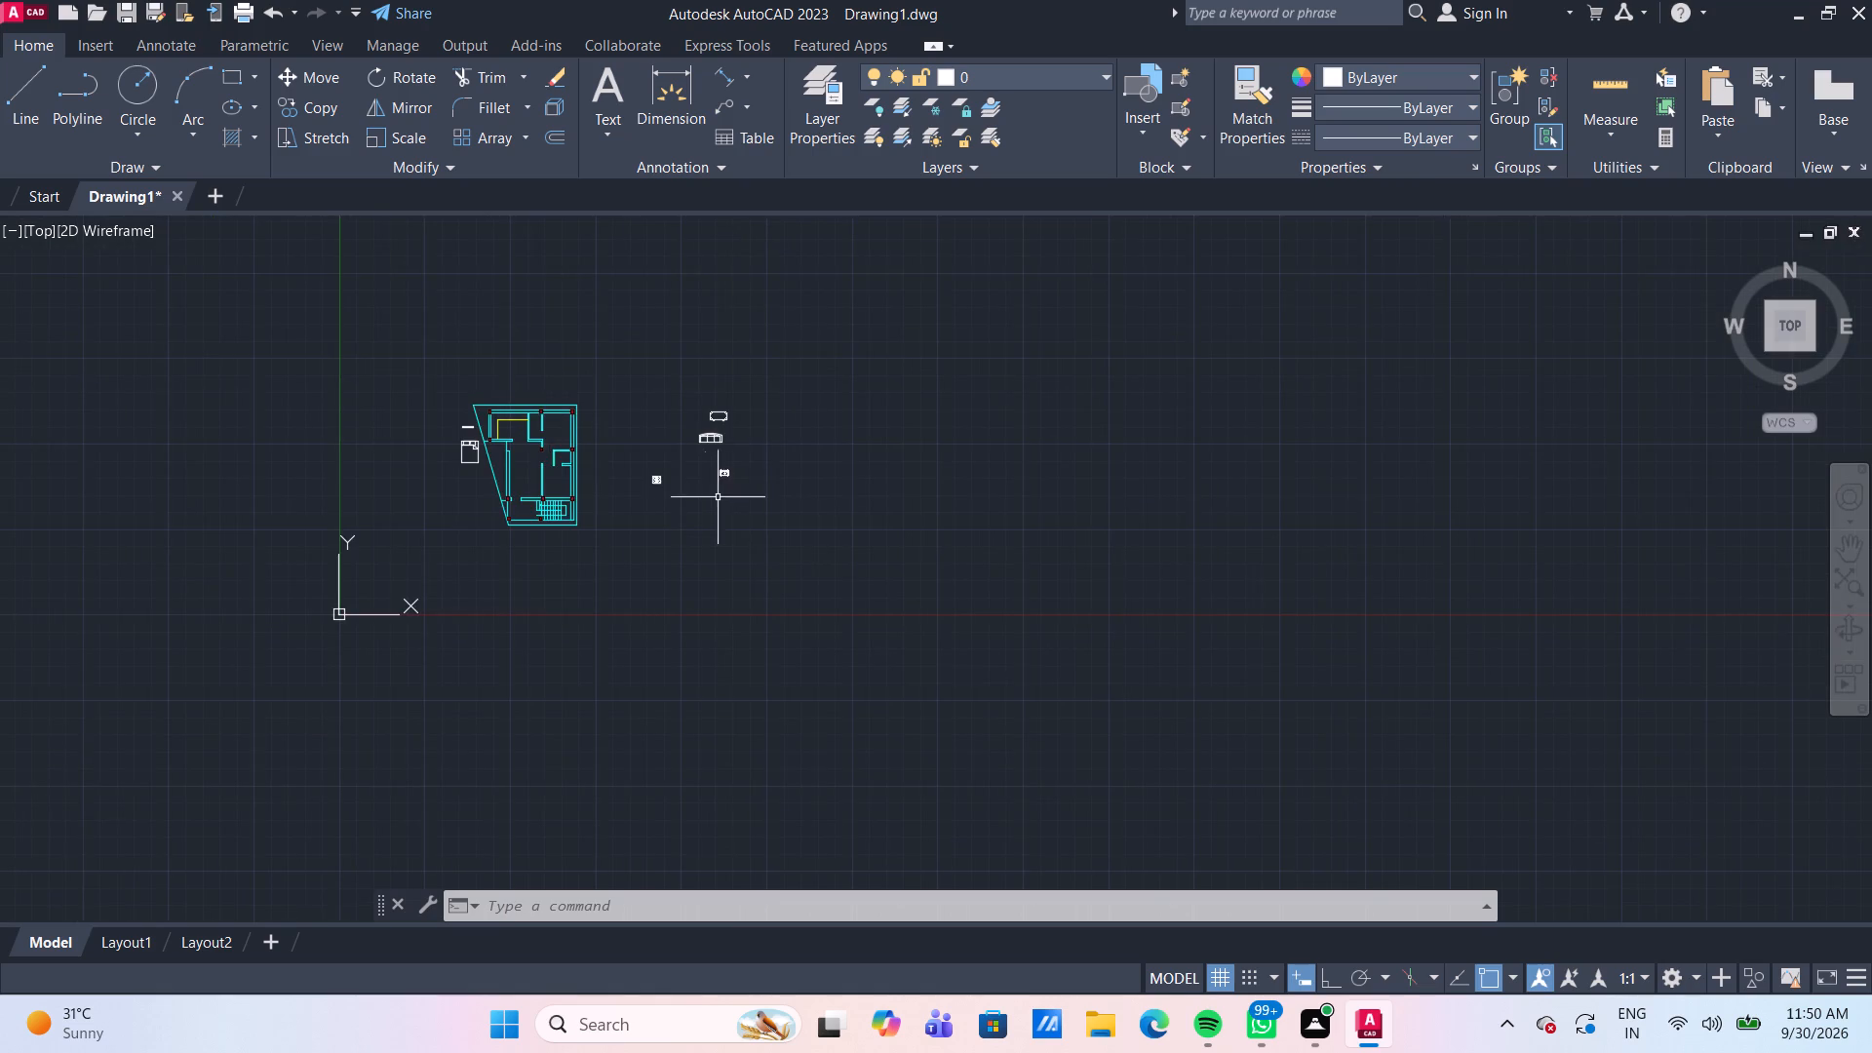
scroll(687, 498, "up", 2)
middle_click_drag(509, 459, 571, 464)
scroll(703, 483, "up", 3)
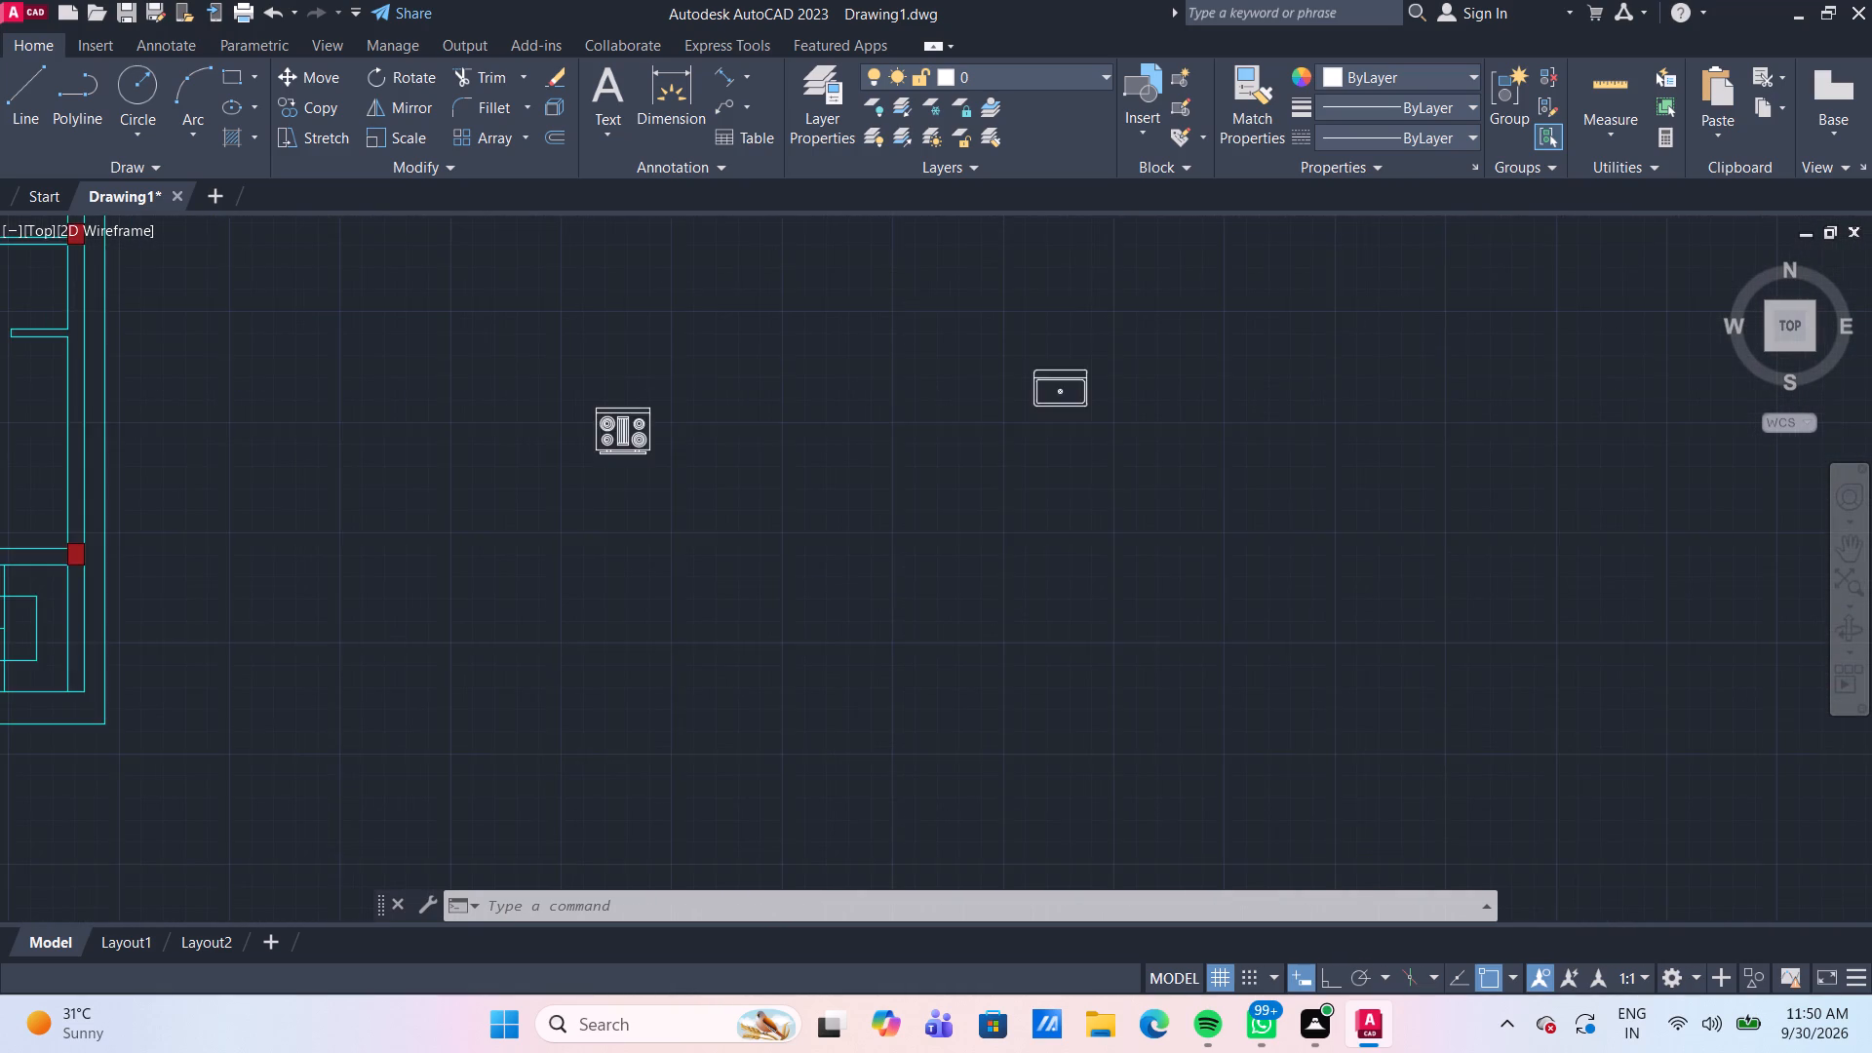
left_click_drag(672, 471, 655, 461)
left_click(476, 317)
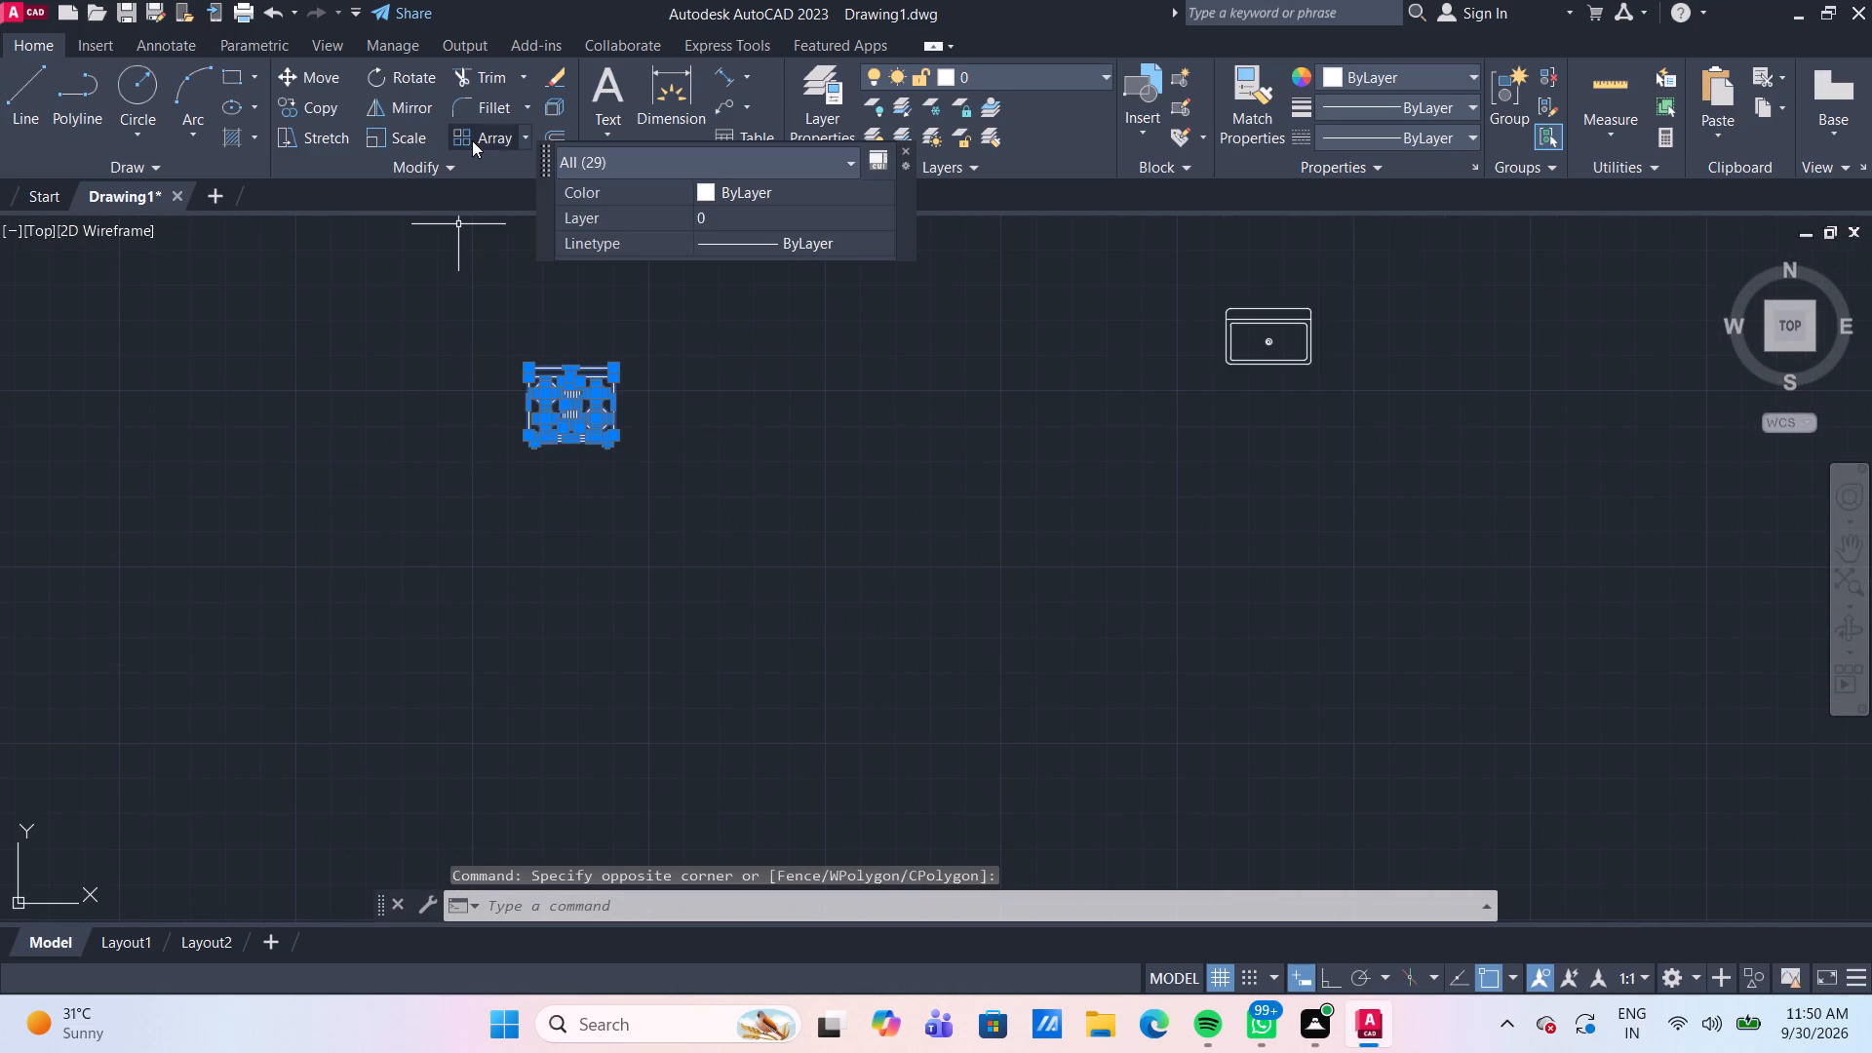
left_click(560, 100)
Trim away the range-oven's rear strip, removing its two short side segments and the outer back line.
scroll(623, 431, "up", 2)
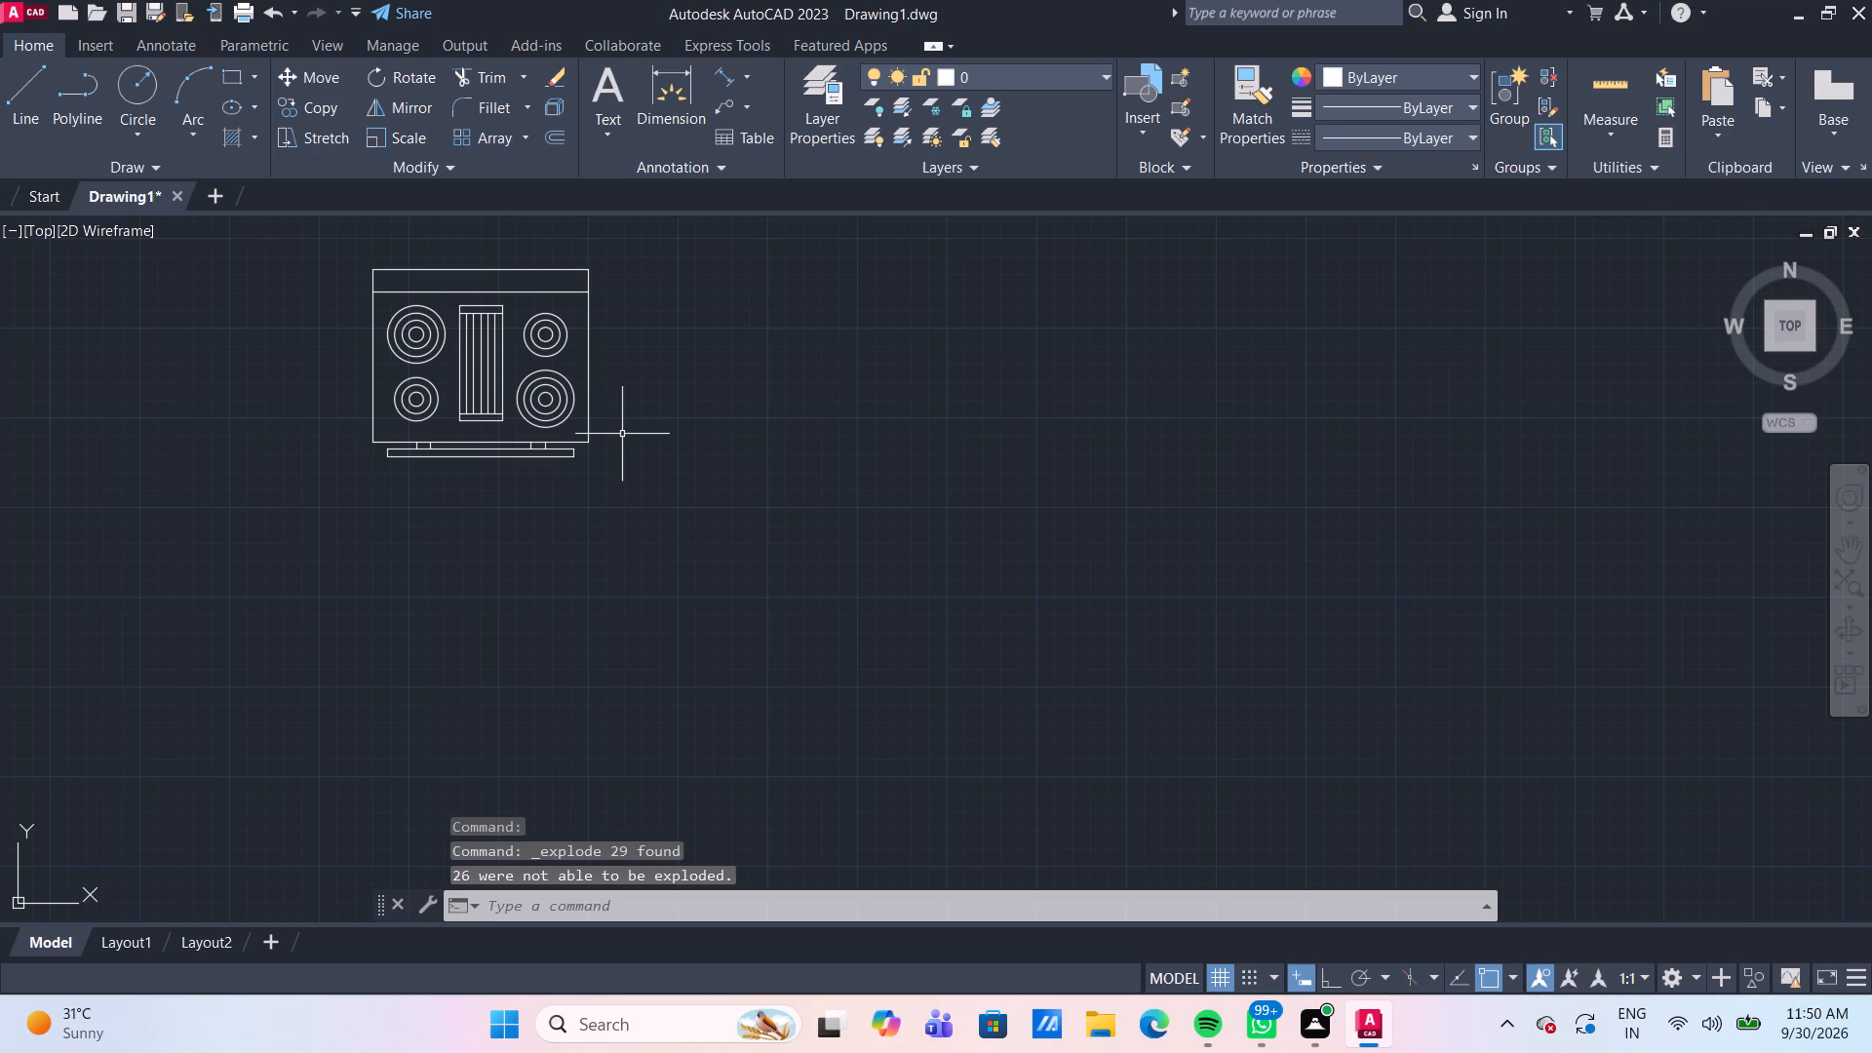
middle_click_drag(622, 469, 635, 507)
type("TR")
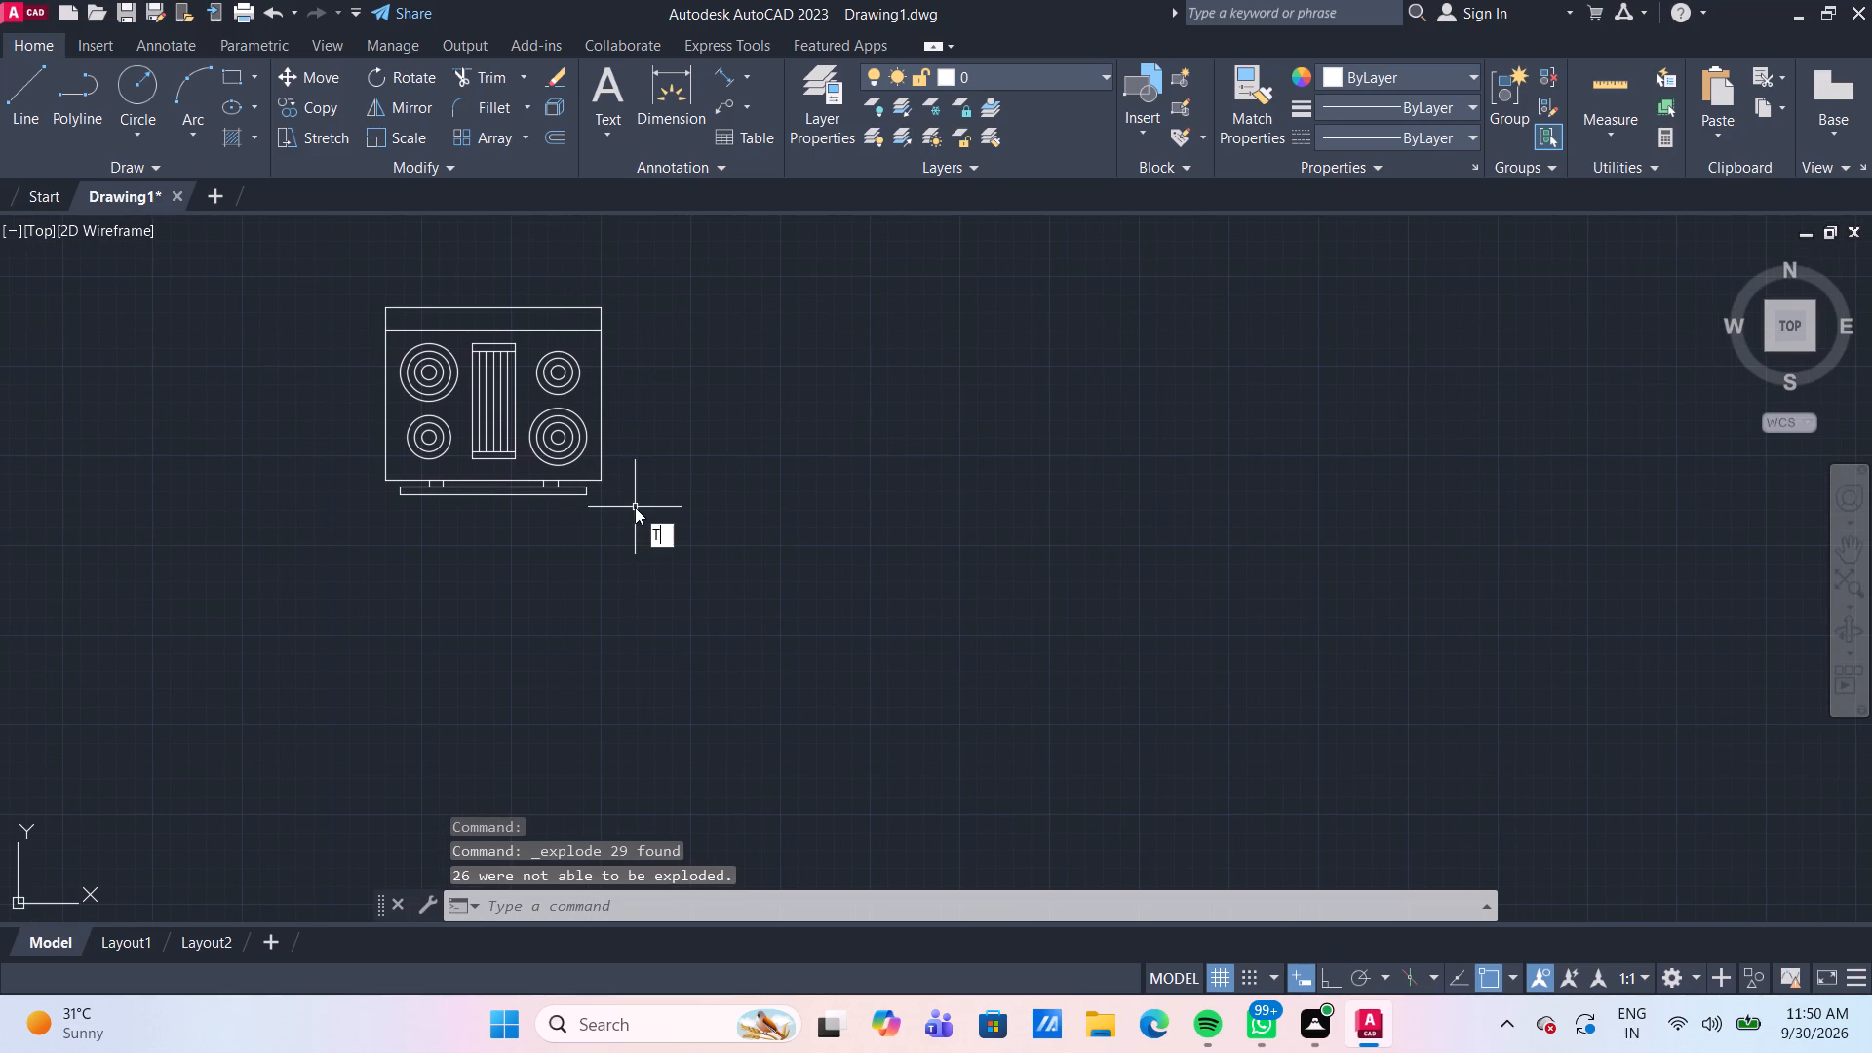
key("shift+Return")
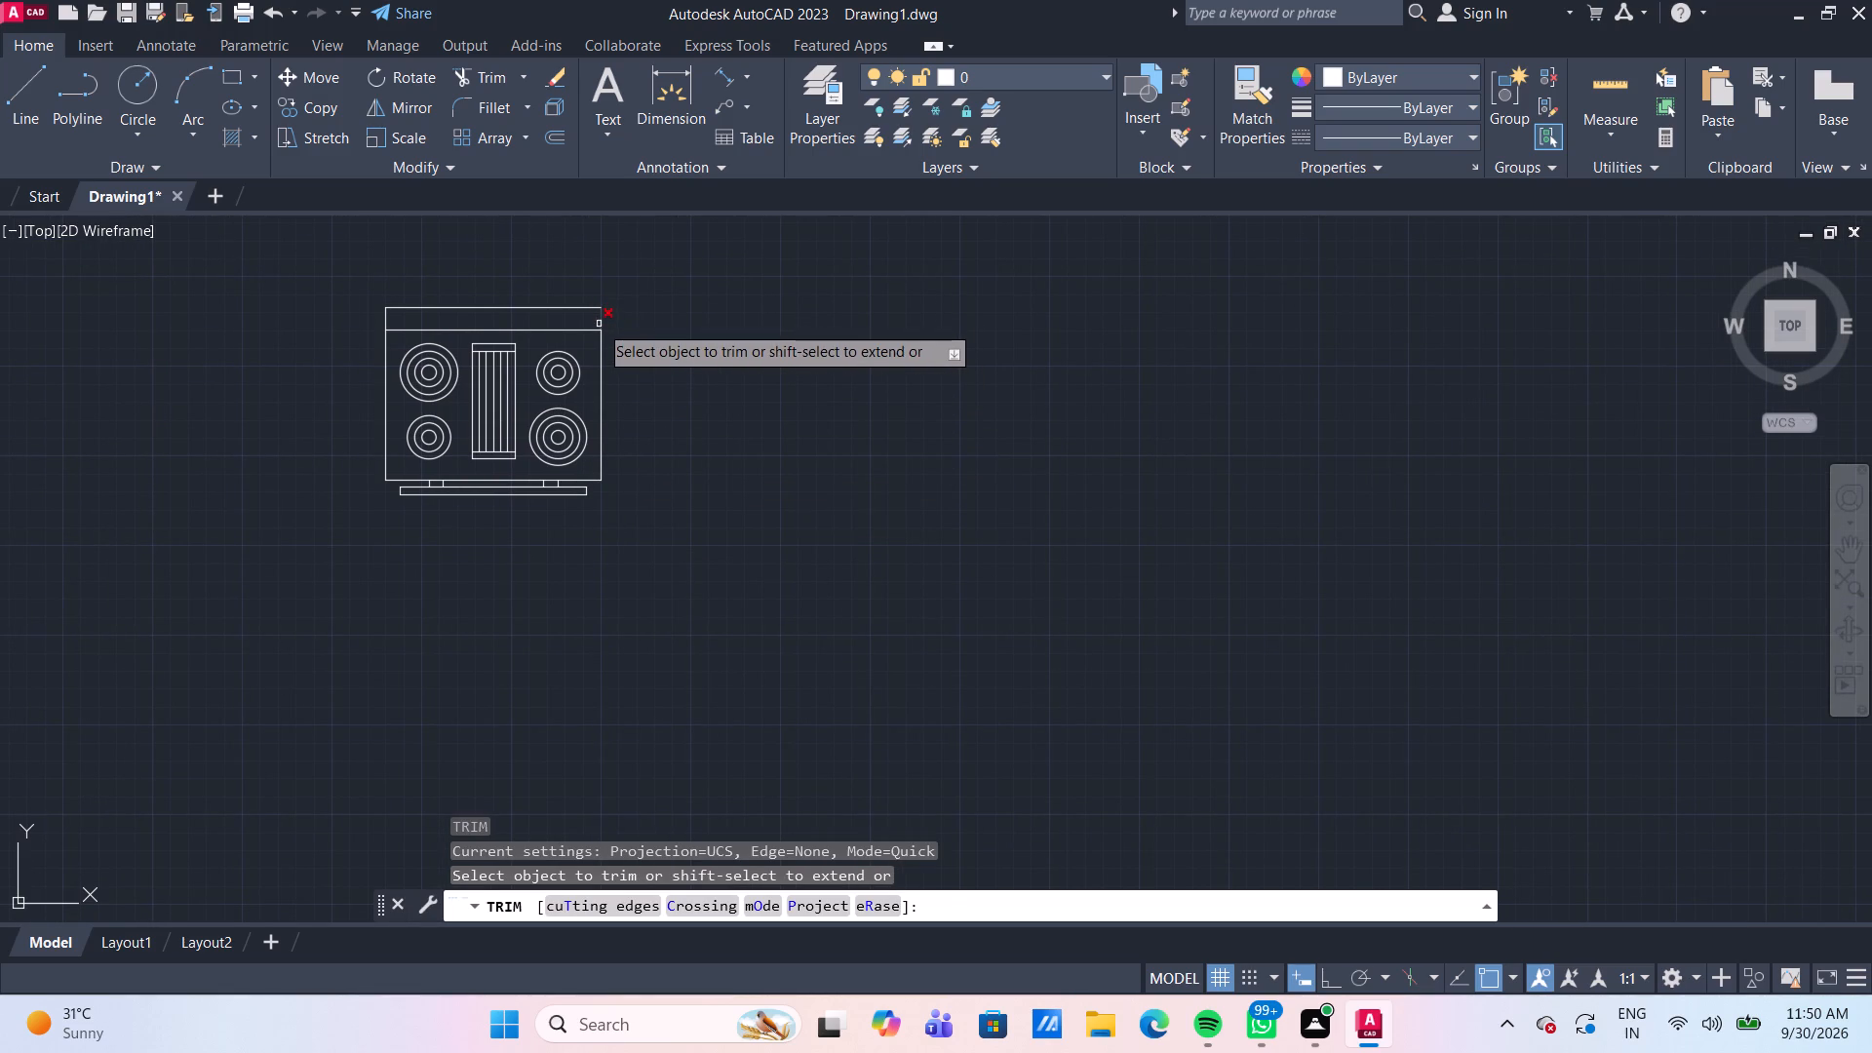
left_click(599, 323)
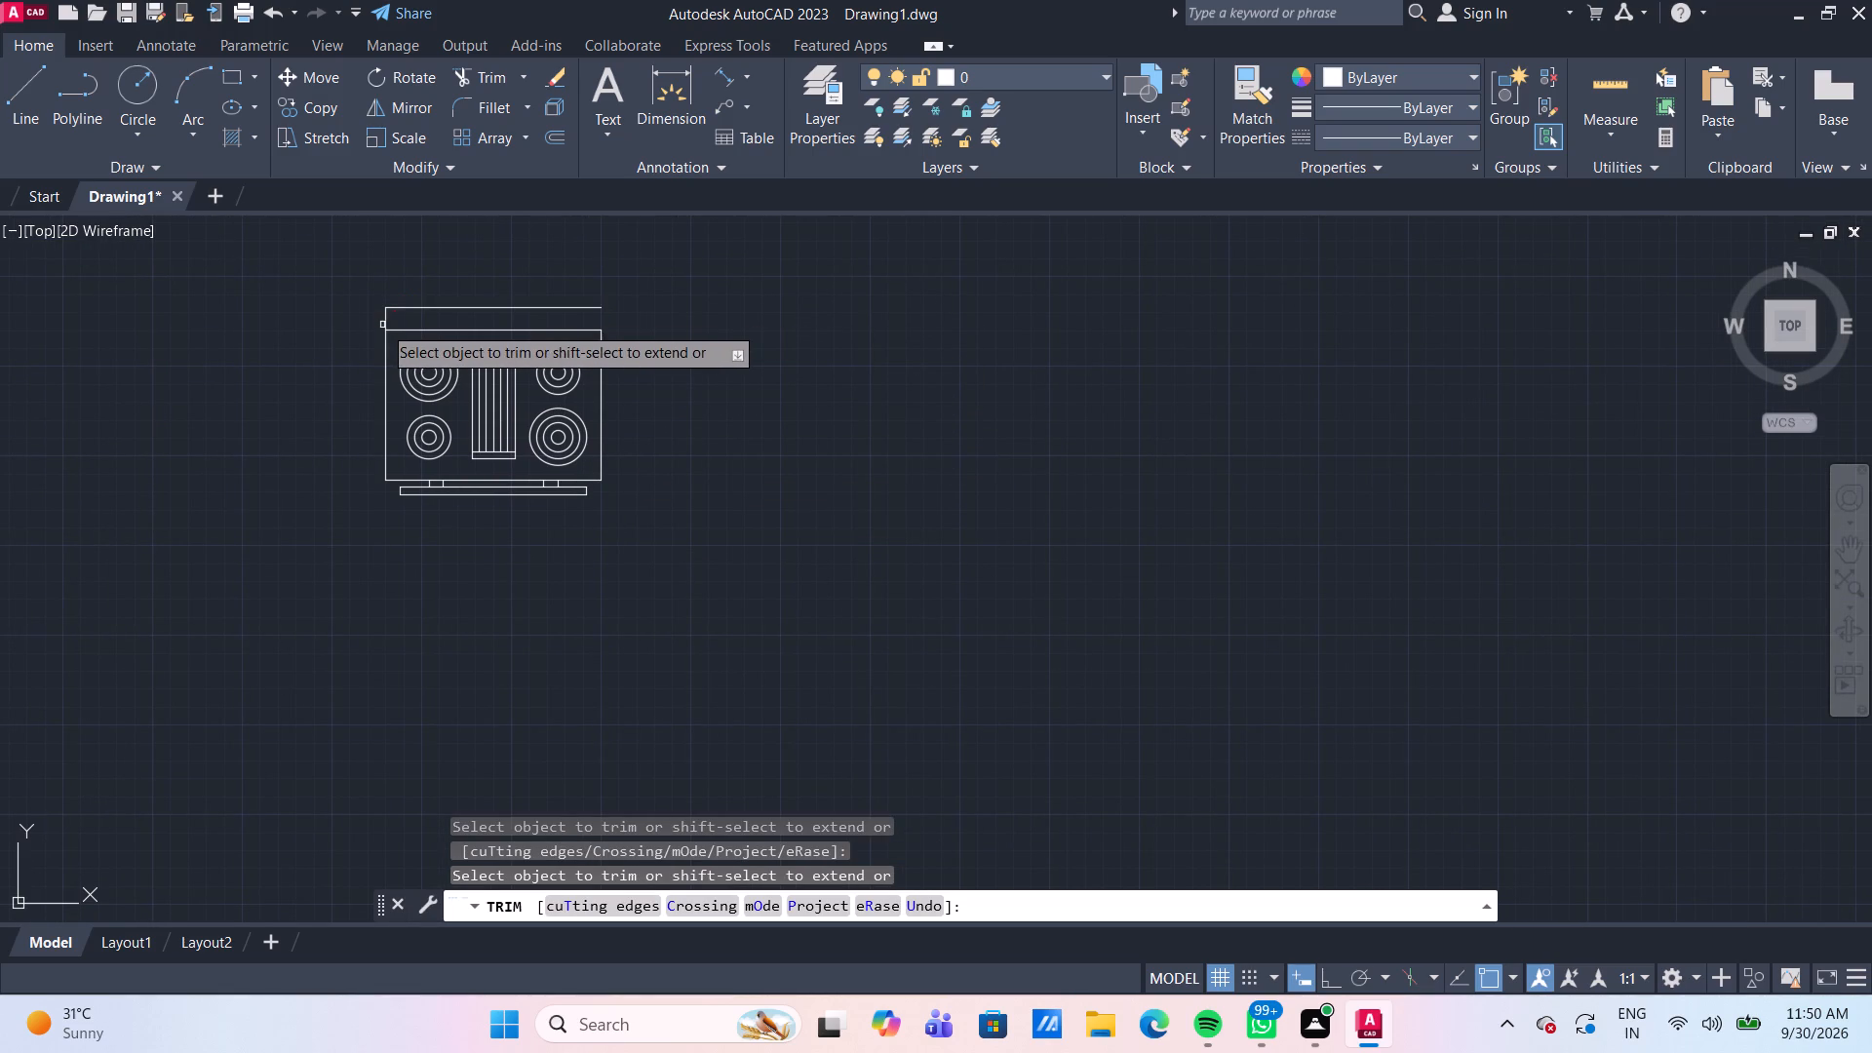
left_click(386, 312)
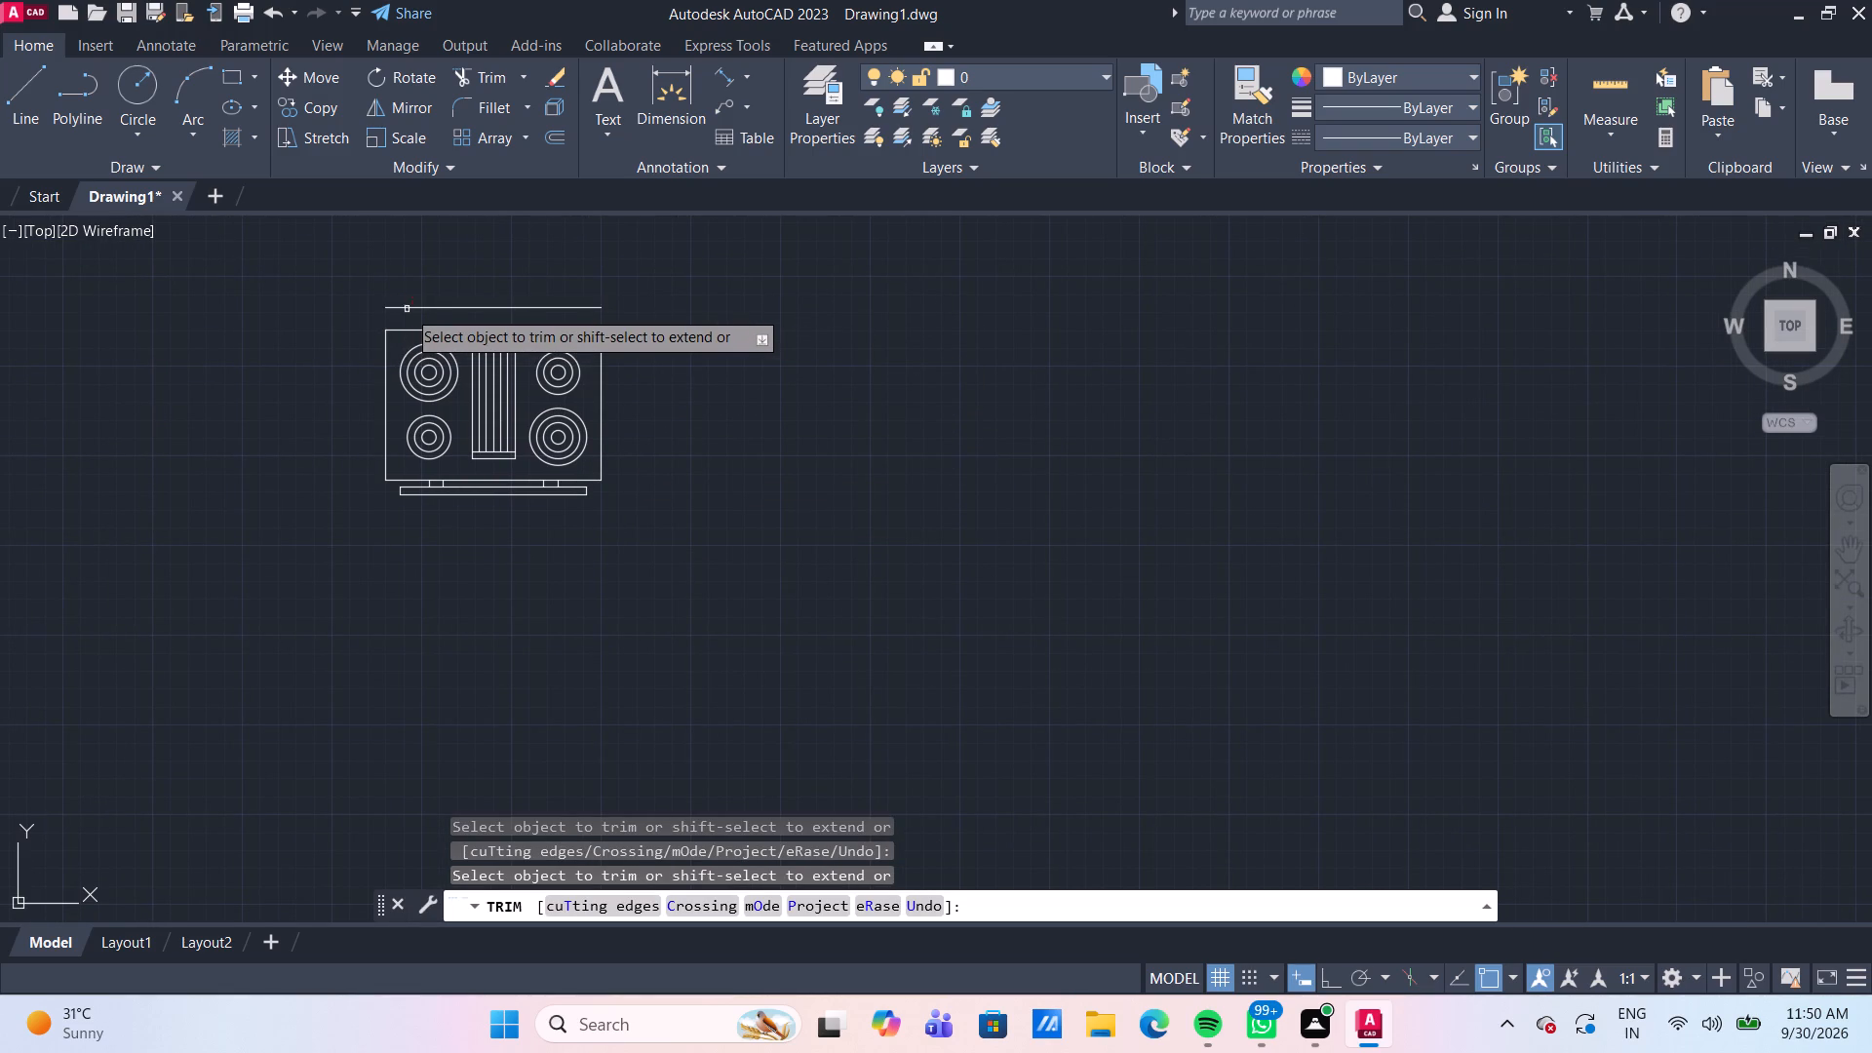
left_click(407, 308)
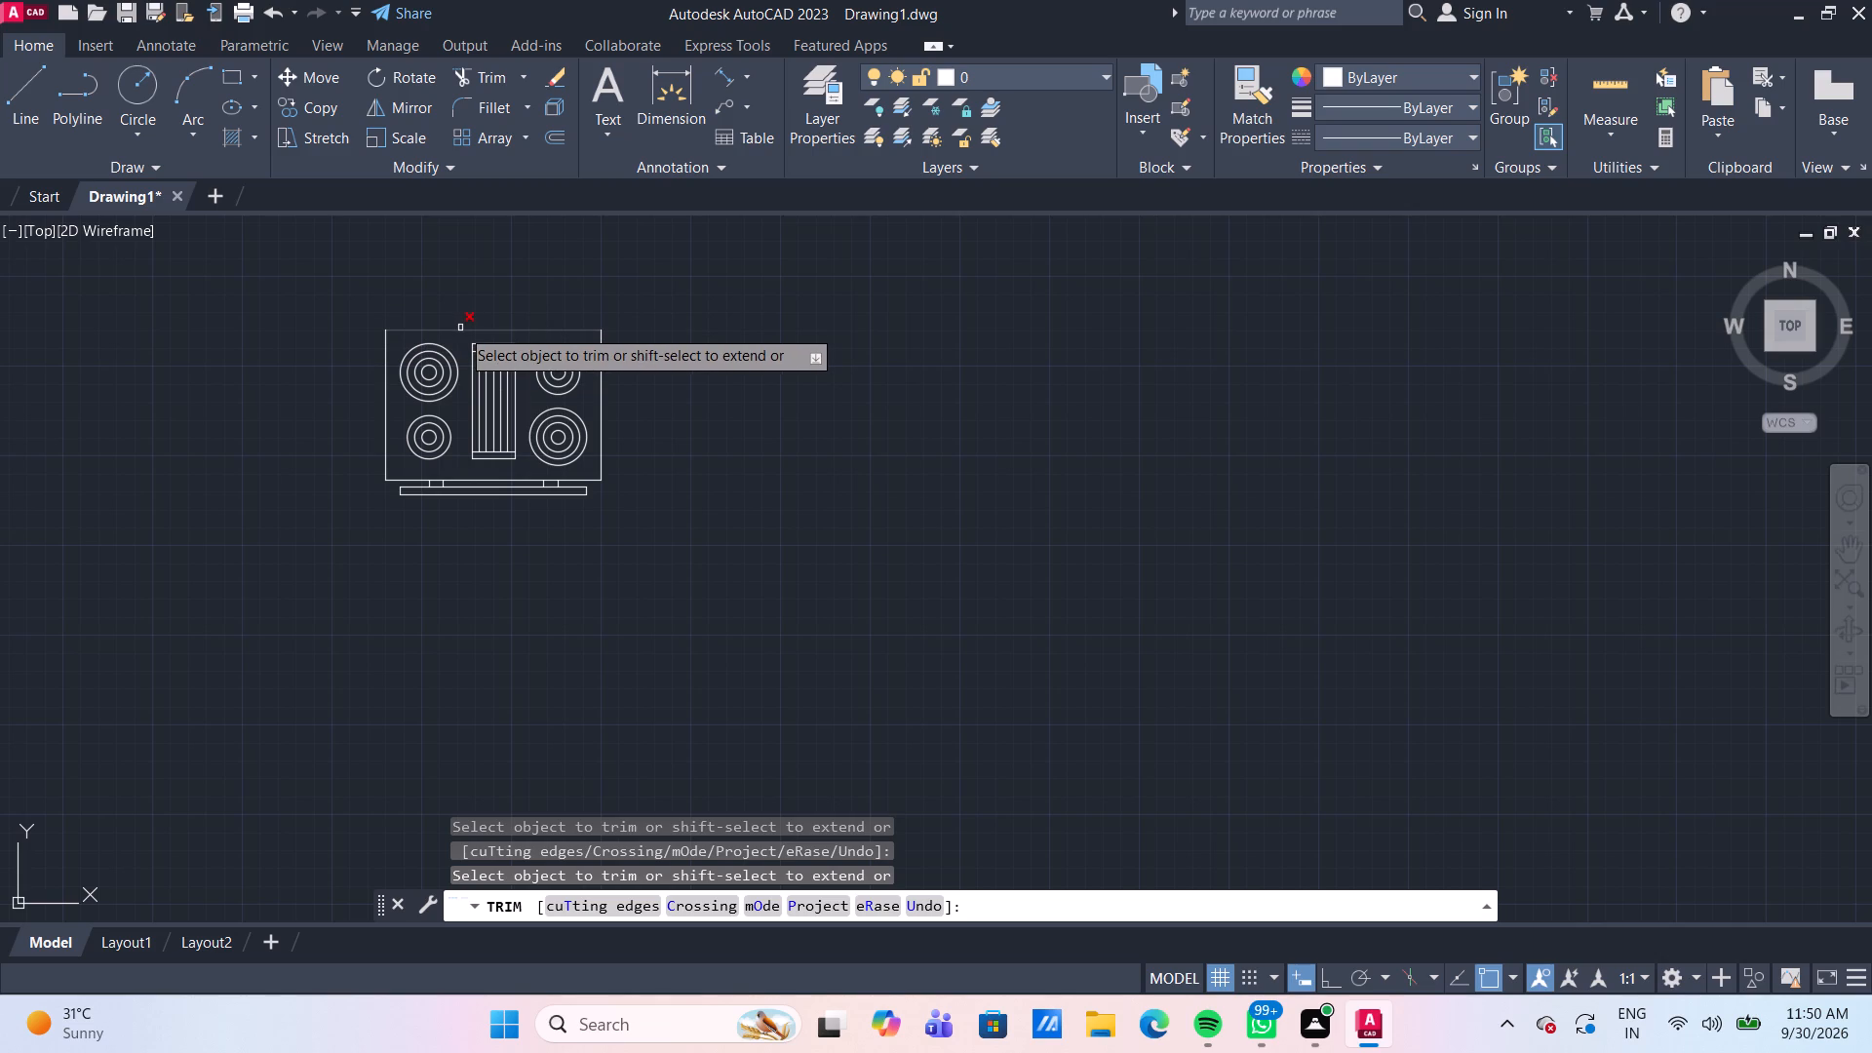
key("Escape")
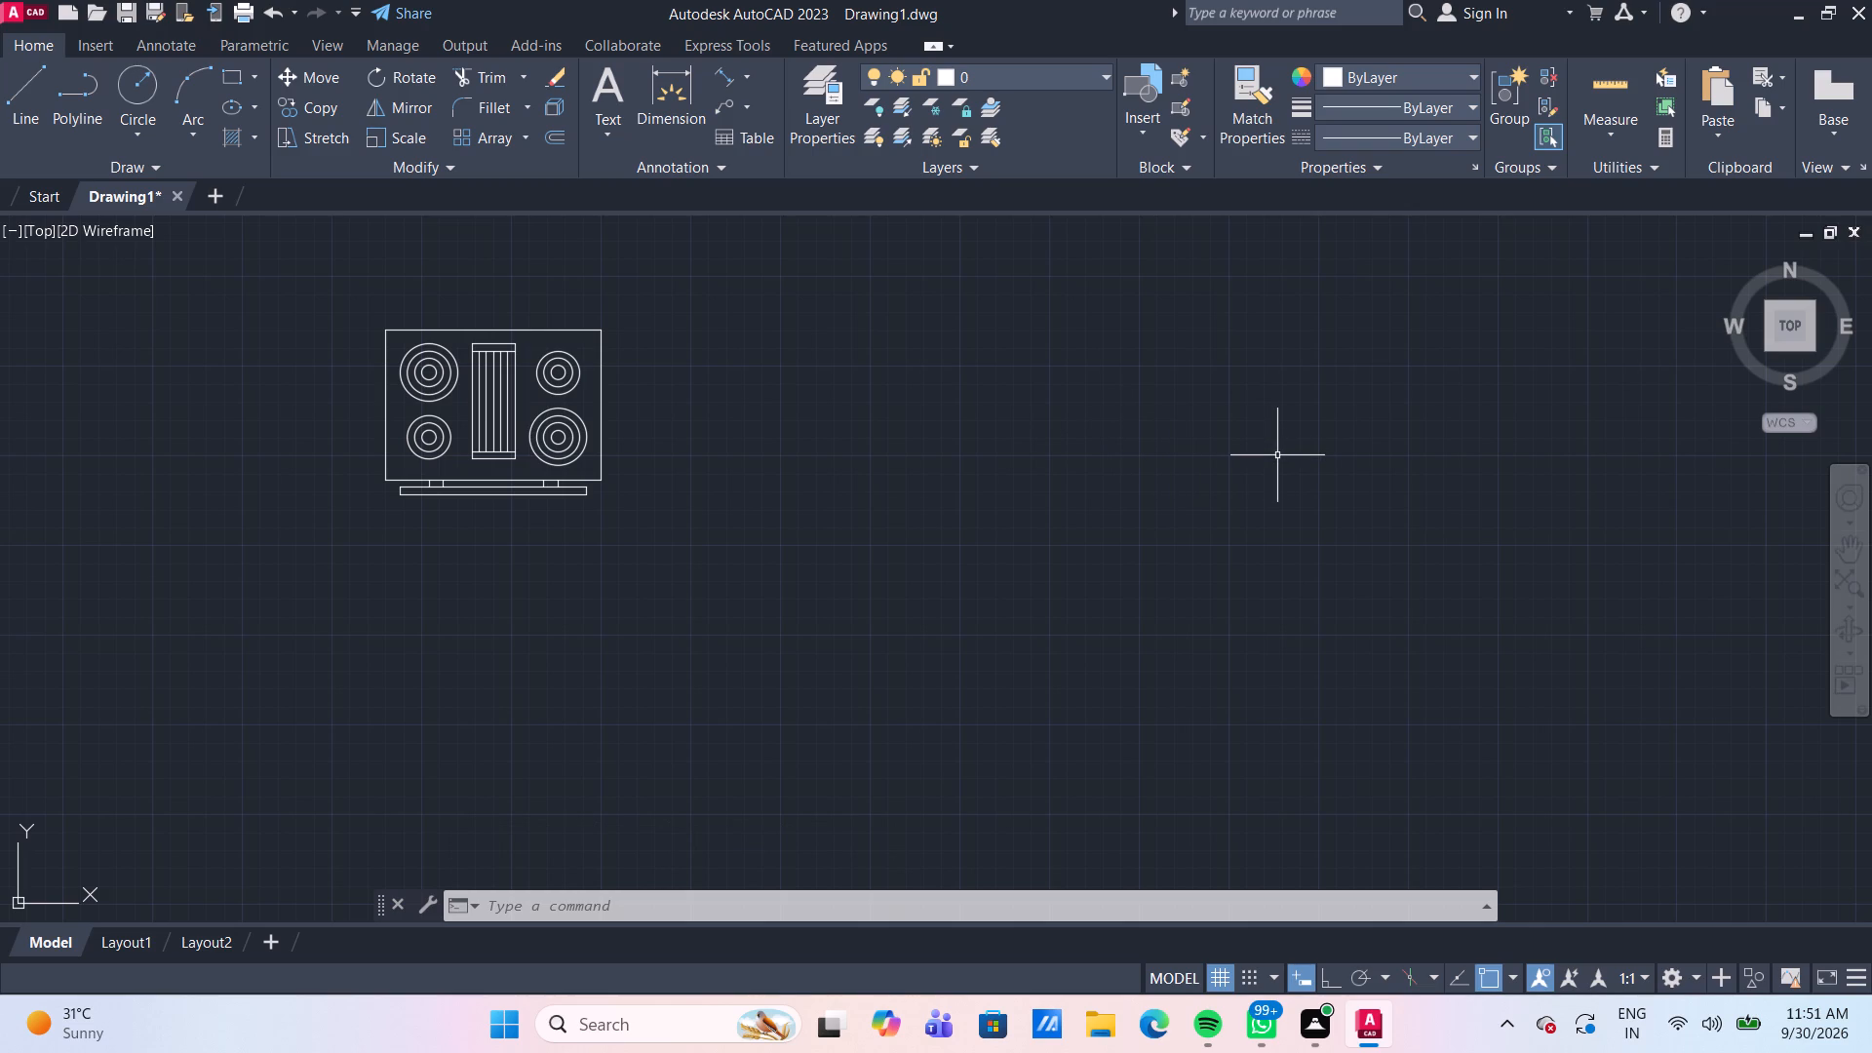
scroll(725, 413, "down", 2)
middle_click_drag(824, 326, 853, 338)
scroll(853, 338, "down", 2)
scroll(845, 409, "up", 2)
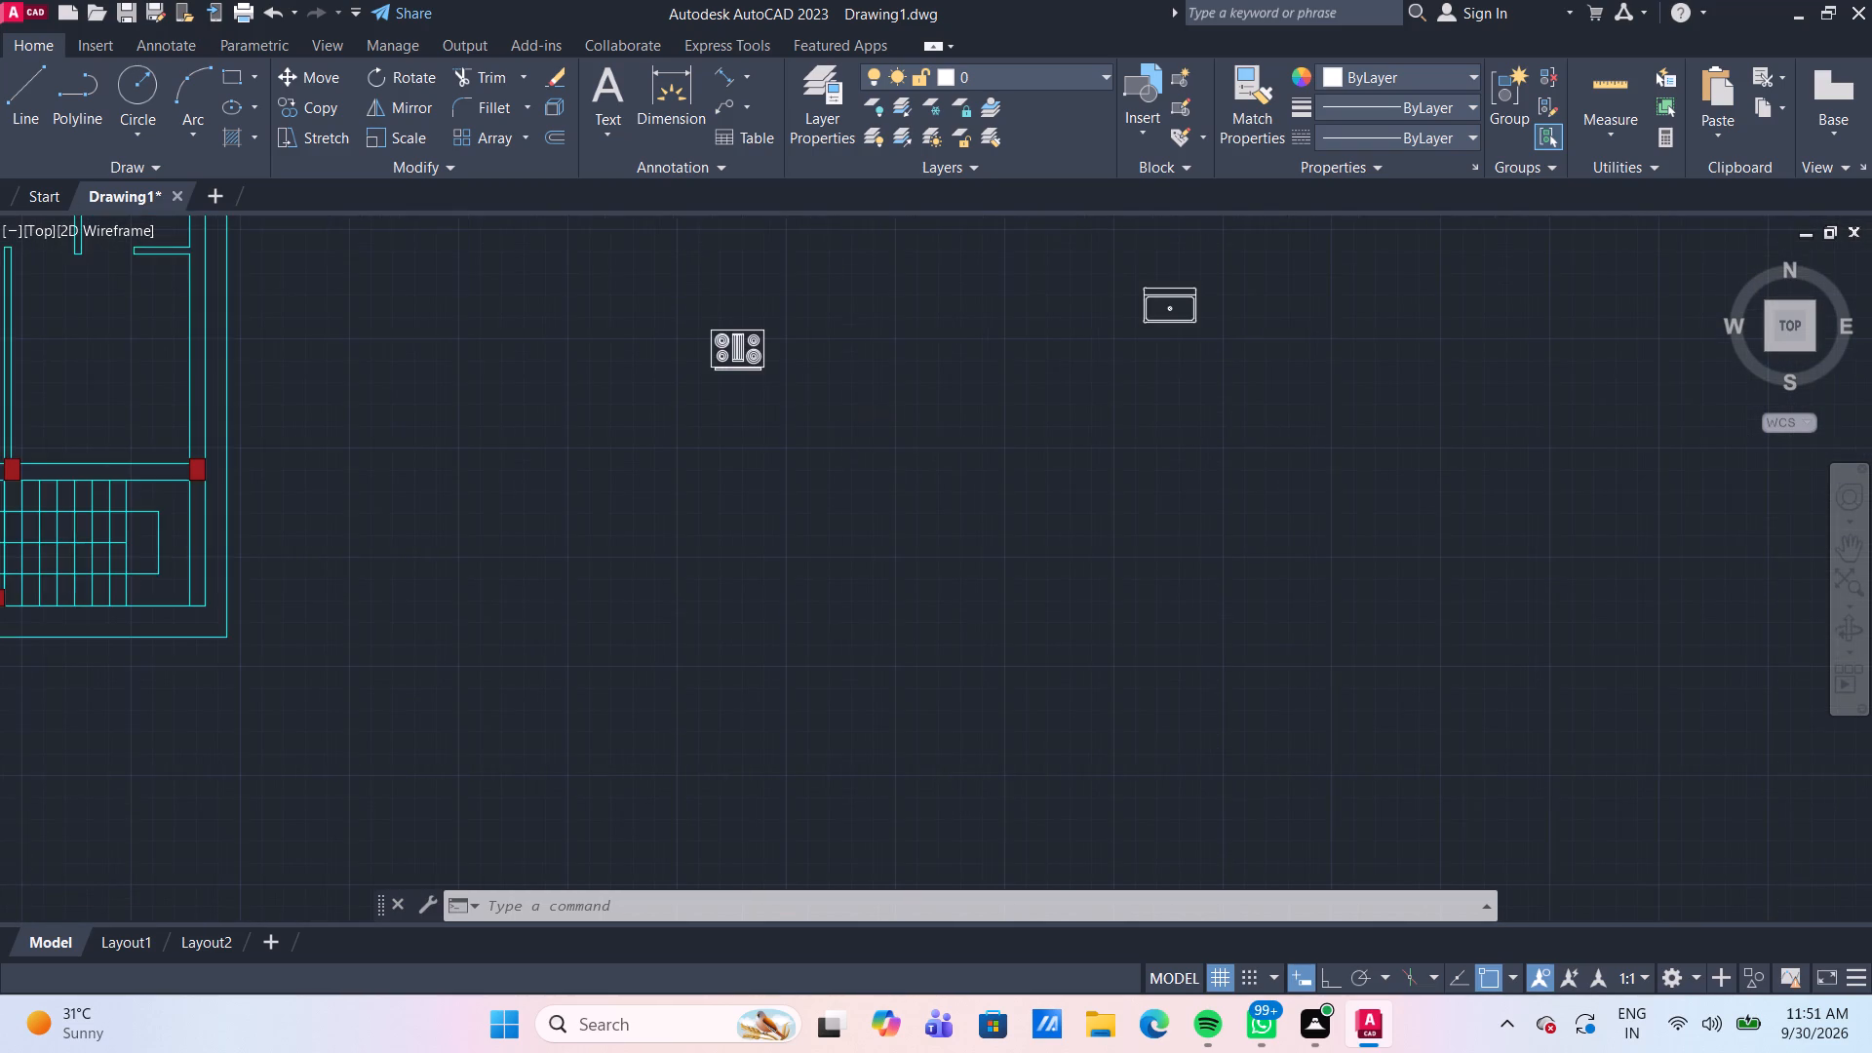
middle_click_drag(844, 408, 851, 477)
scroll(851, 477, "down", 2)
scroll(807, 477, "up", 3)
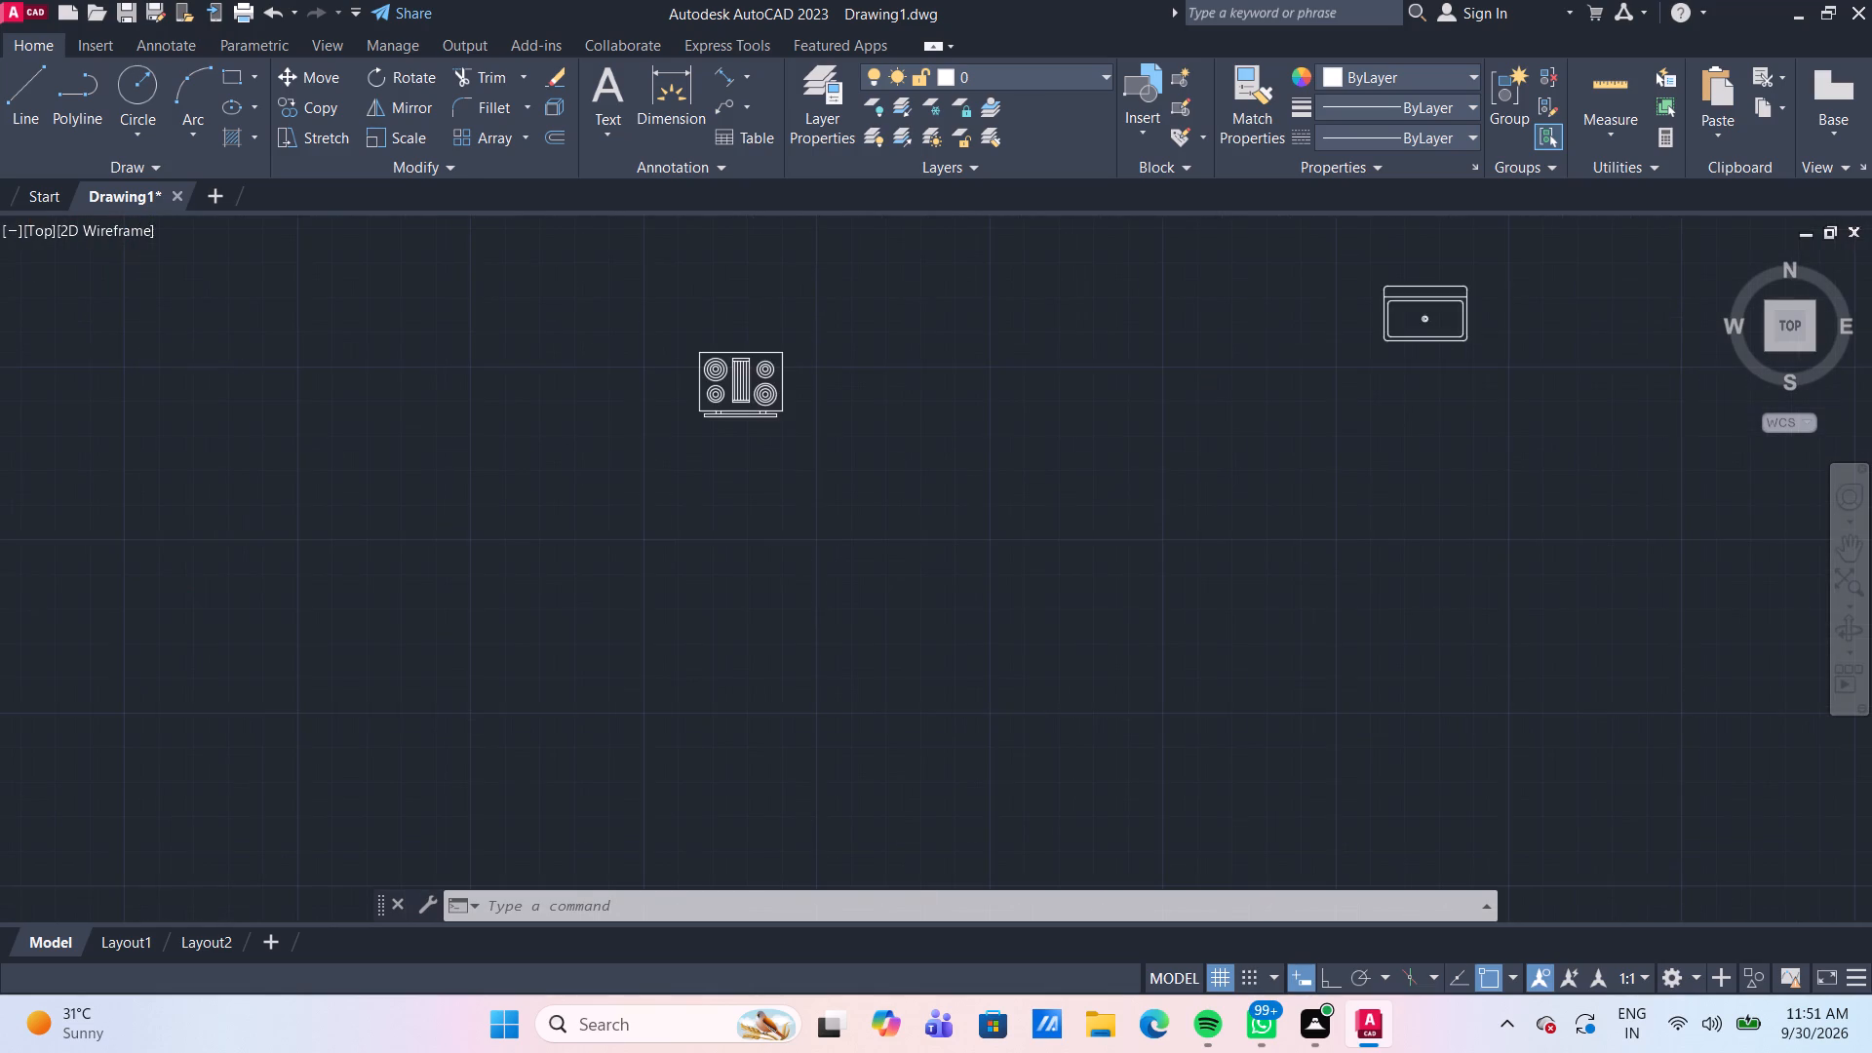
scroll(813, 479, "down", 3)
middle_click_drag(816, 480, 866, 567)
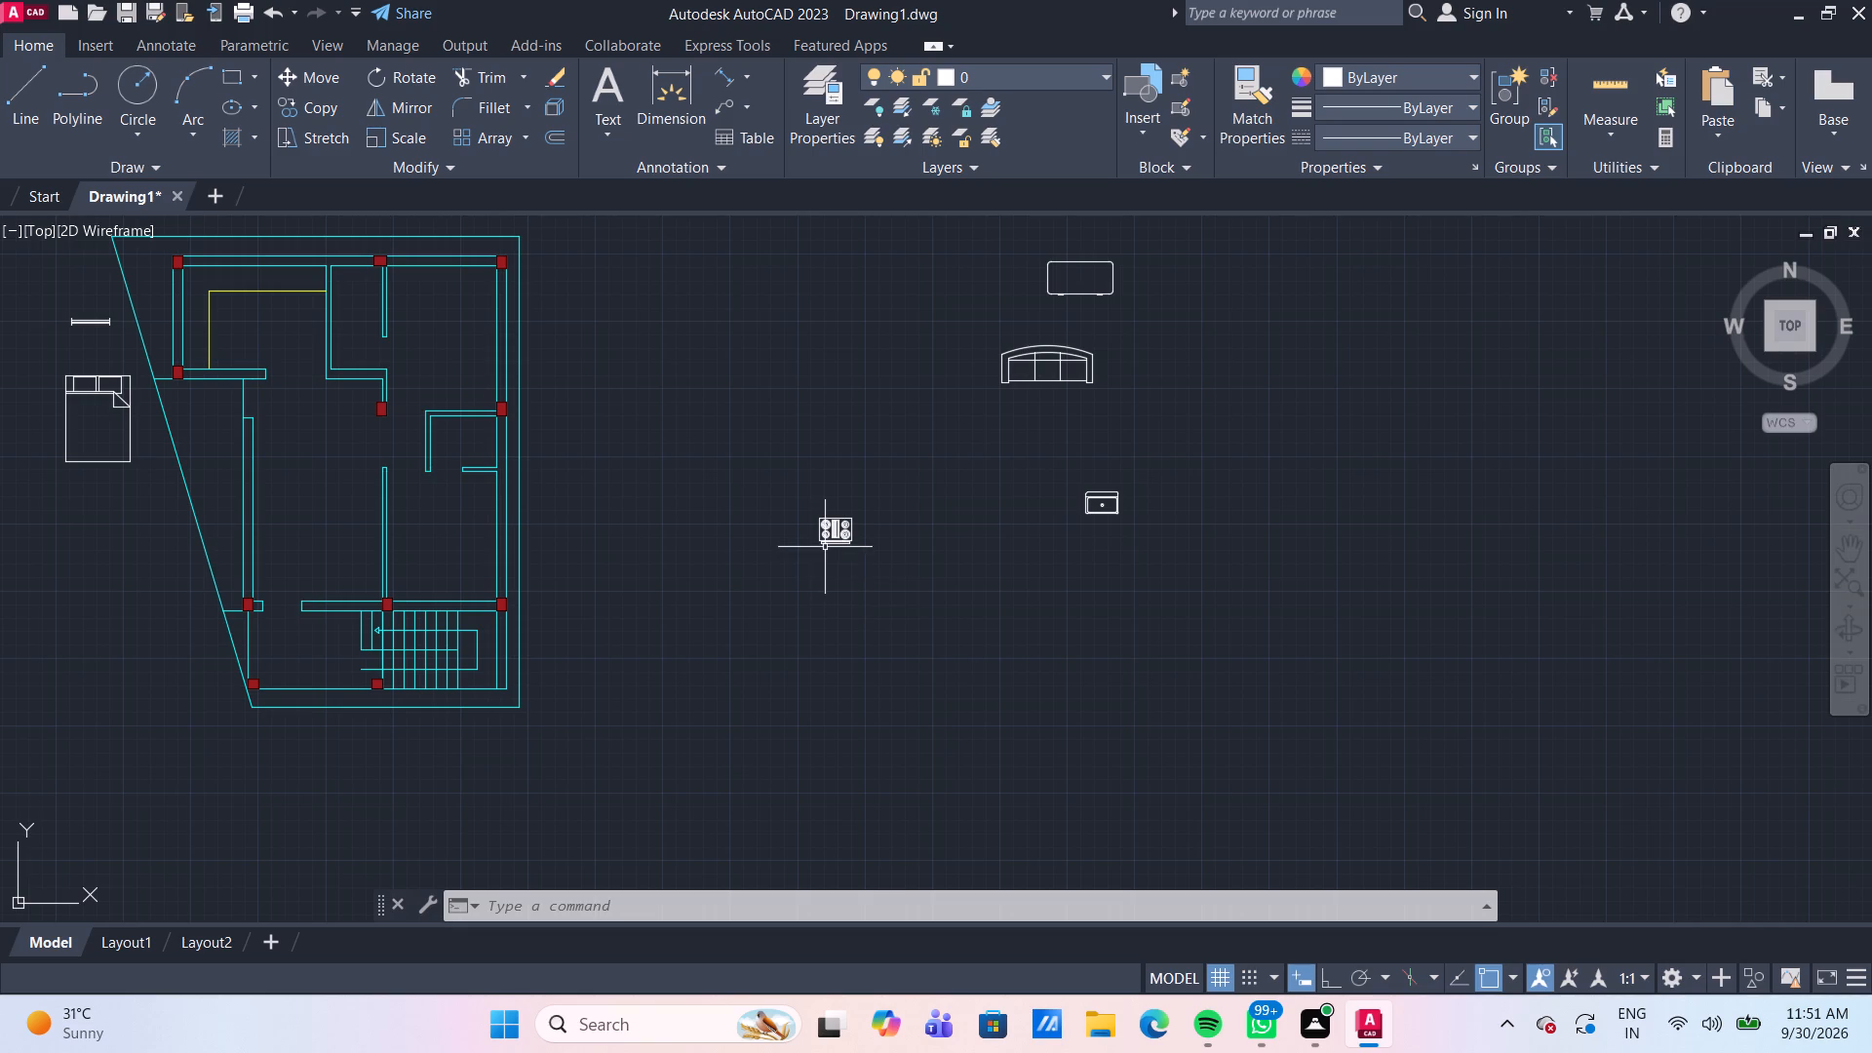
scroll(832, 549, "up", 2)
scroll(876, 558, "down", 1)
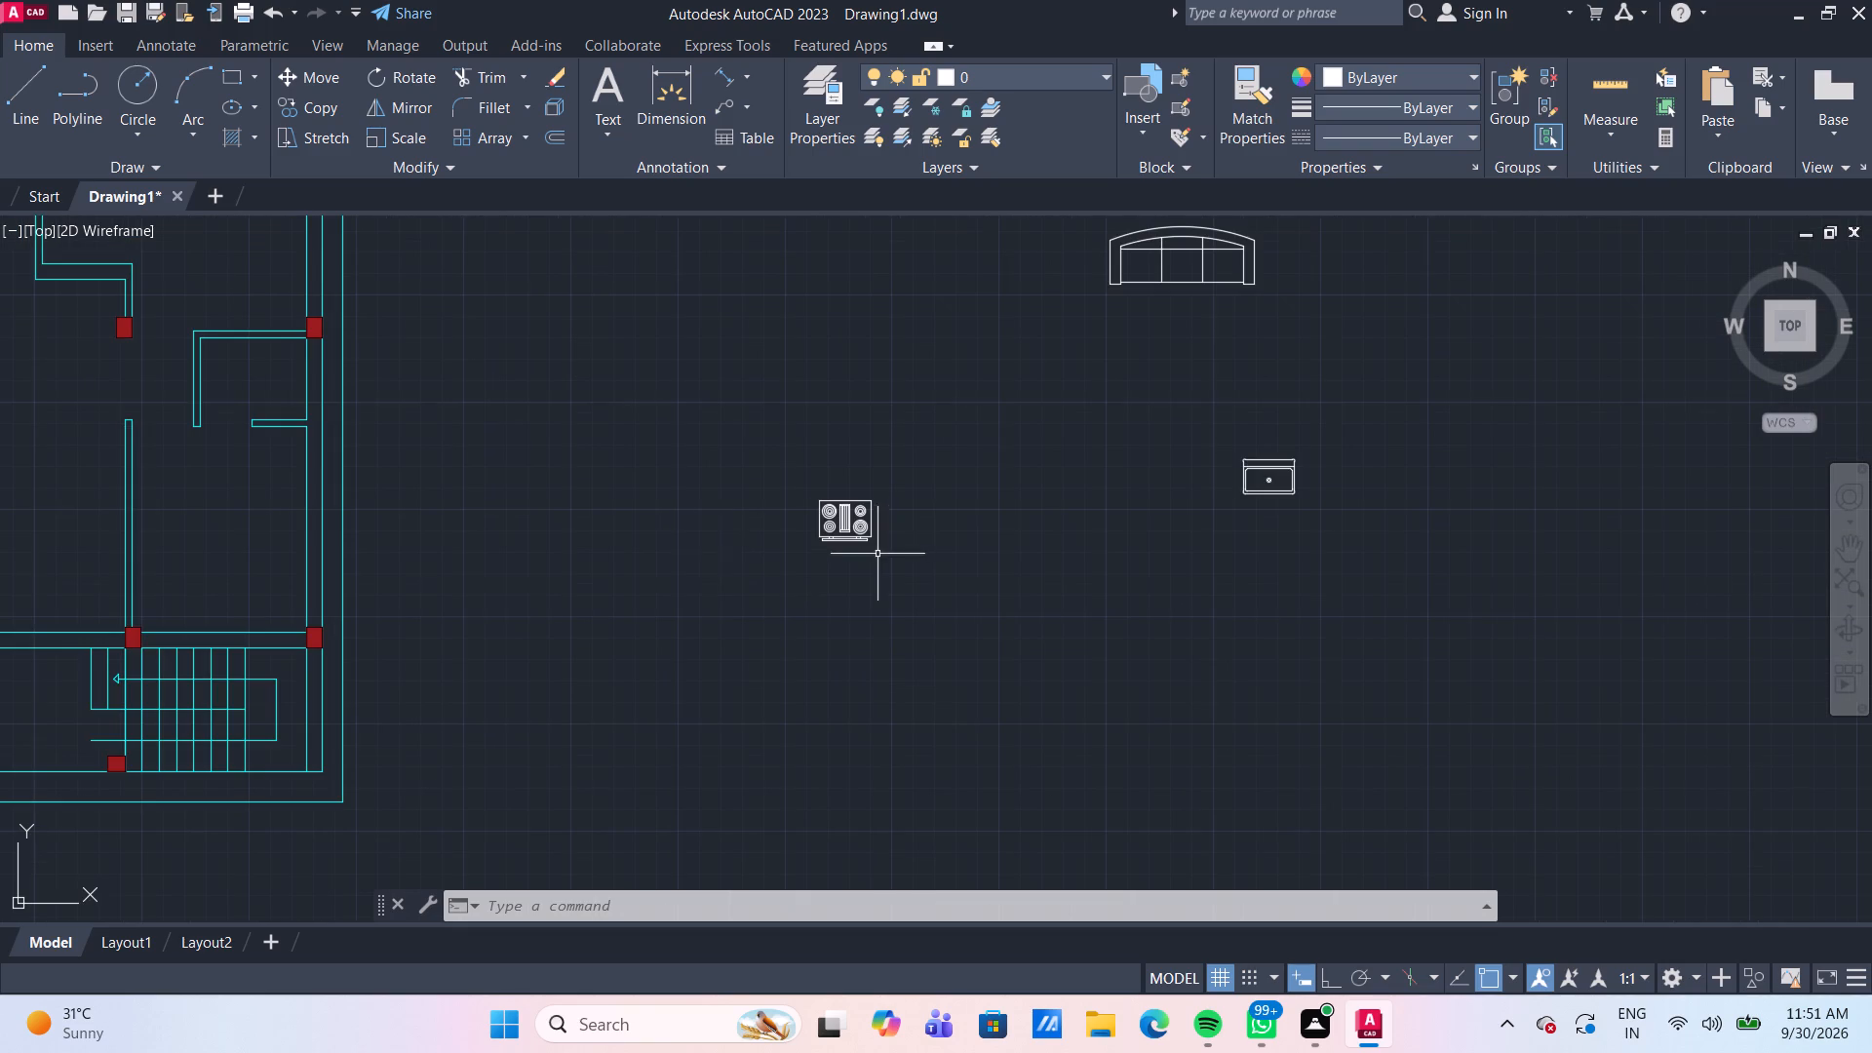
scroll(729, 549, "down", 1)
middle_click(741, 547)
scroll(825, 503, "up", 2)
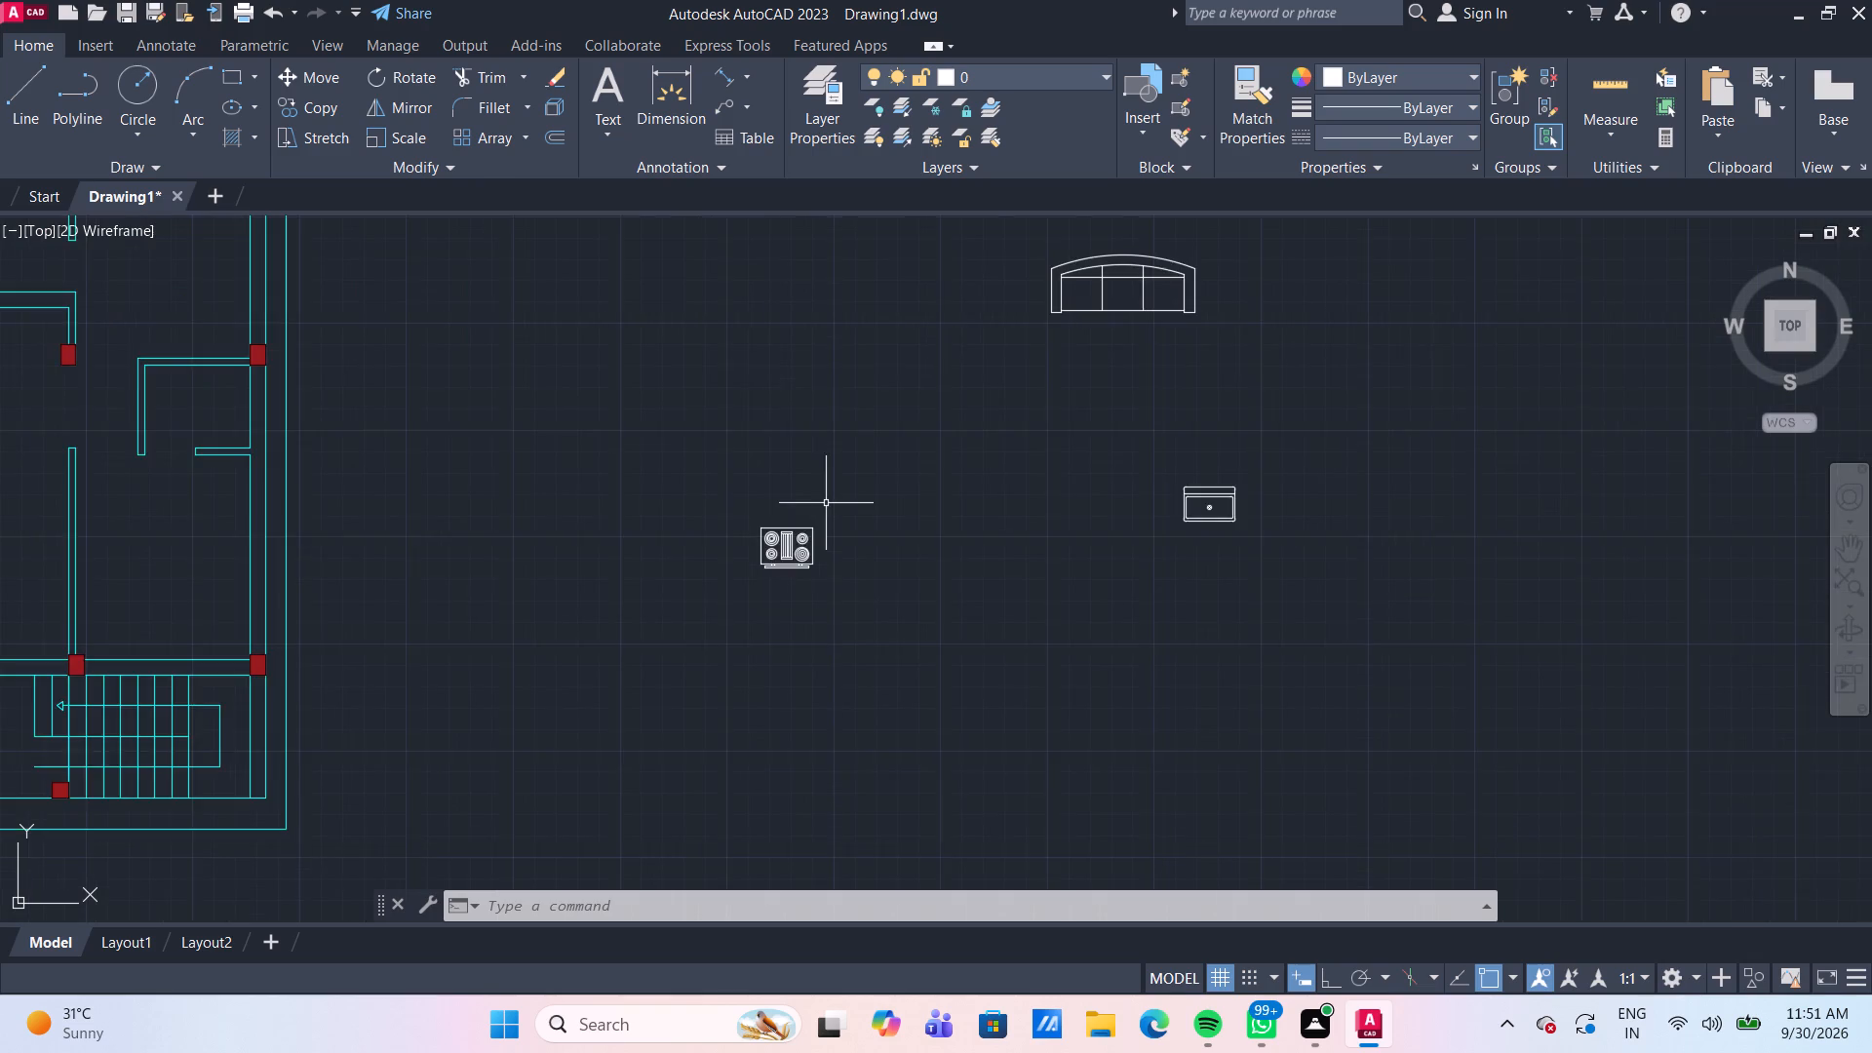
Erase the three lines forming the handle bar along the range-oven's front edge: both long lines and one end segment.
scroll(792, 652, "up", 2)
scroll(762, 578, "up", 2)
scroll(762, 578, "down", 1)
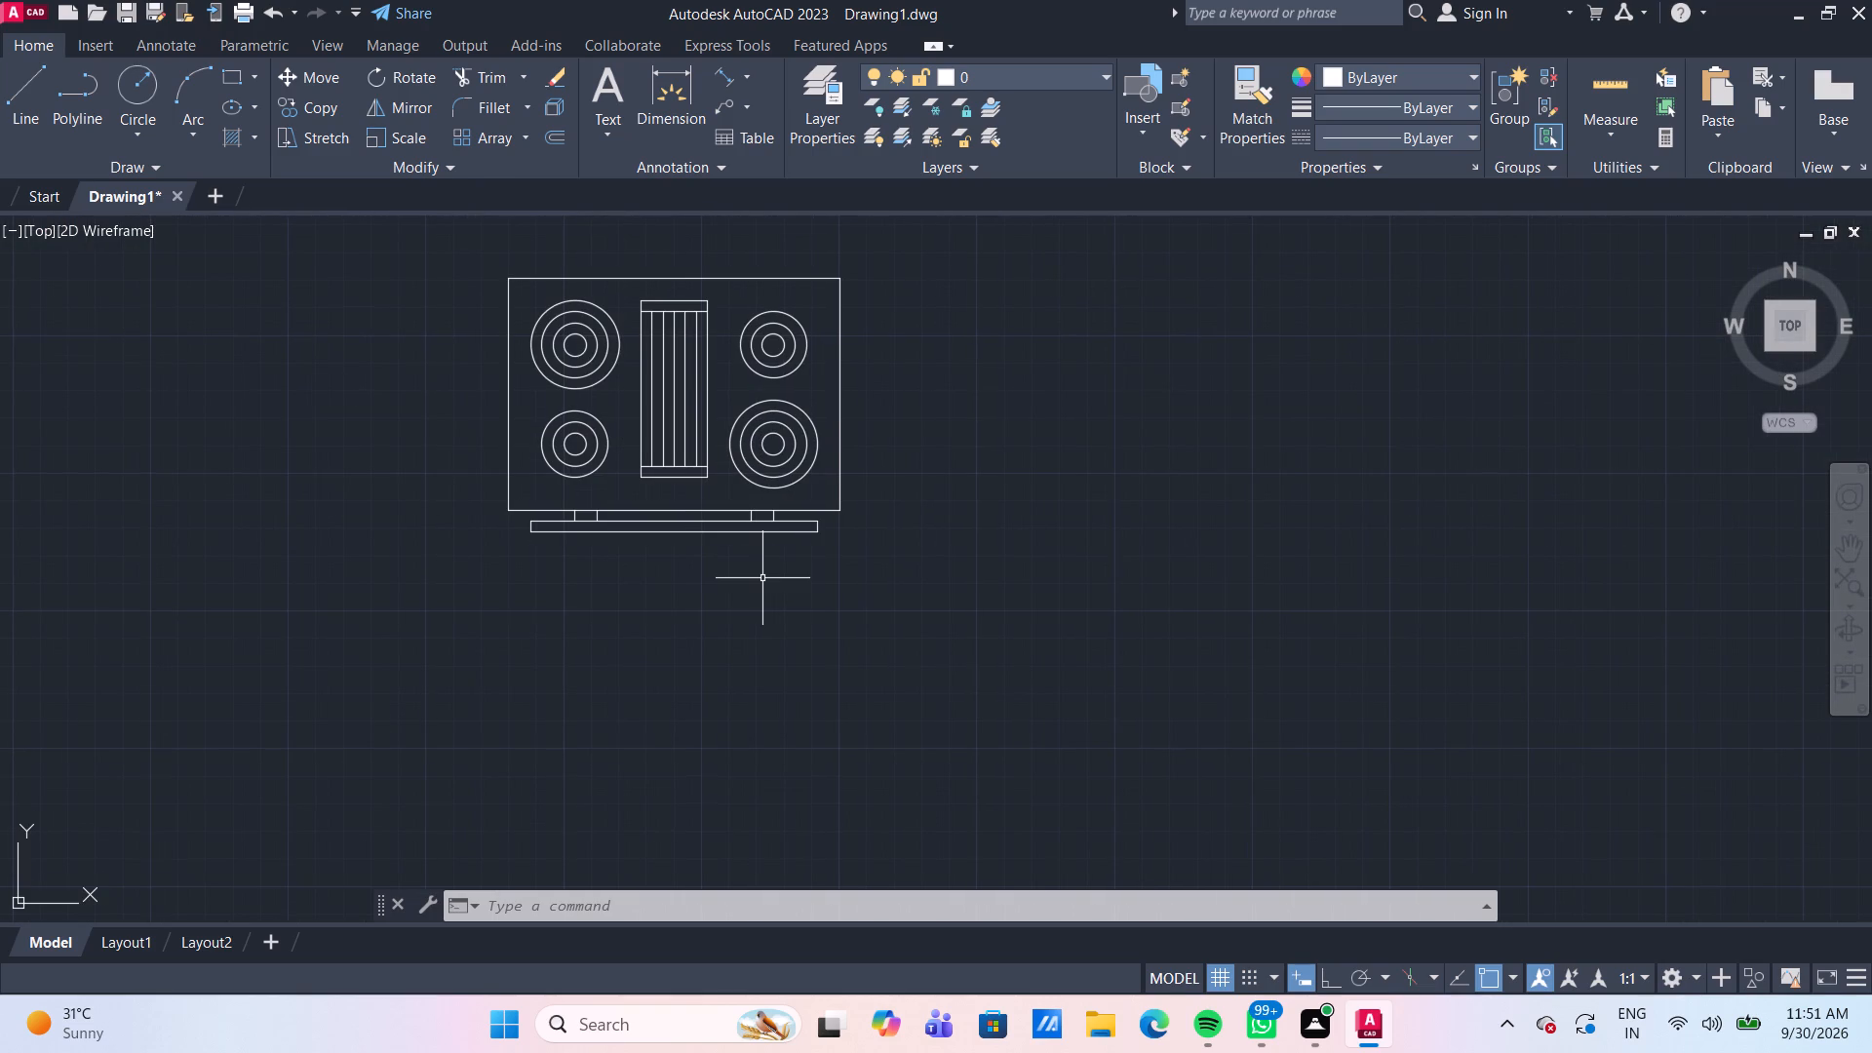
middle_click_drag(730, 566, 696, 618)
scroll(696, 618, "up", 1)
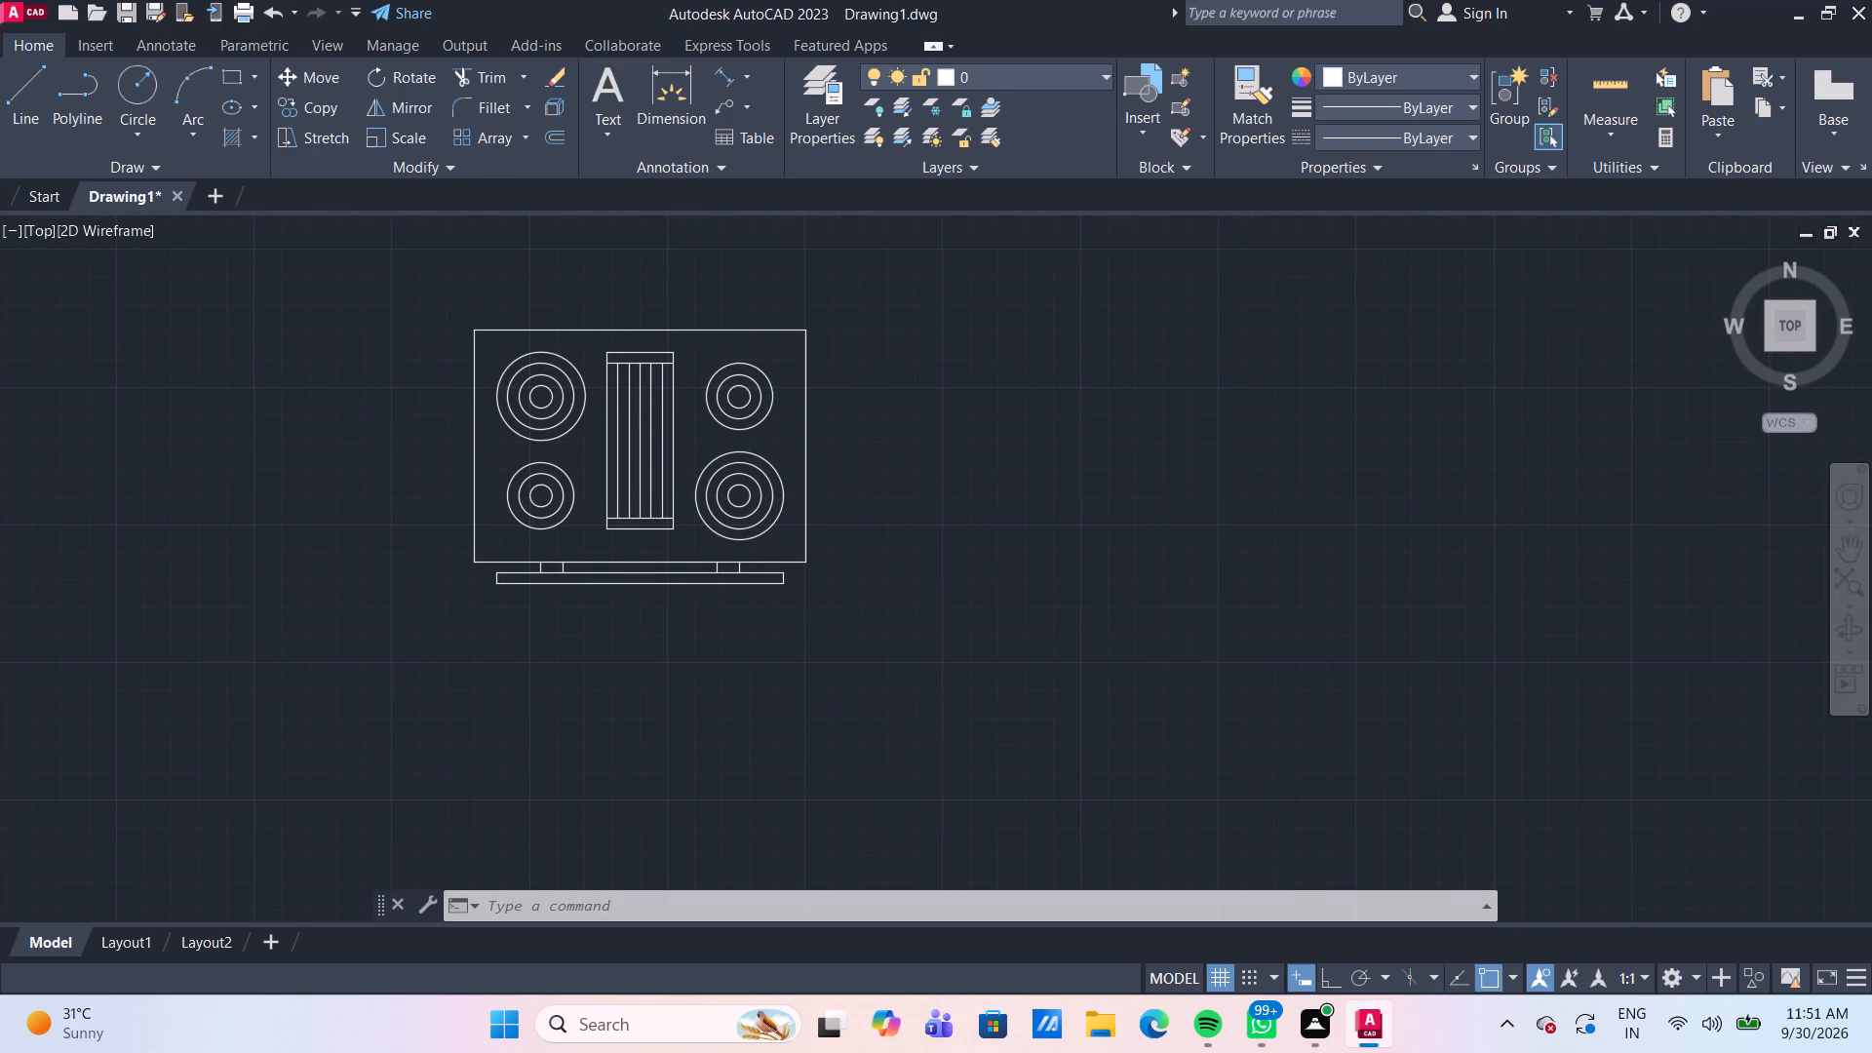
left_click_drag(848, 584, 838, 581)
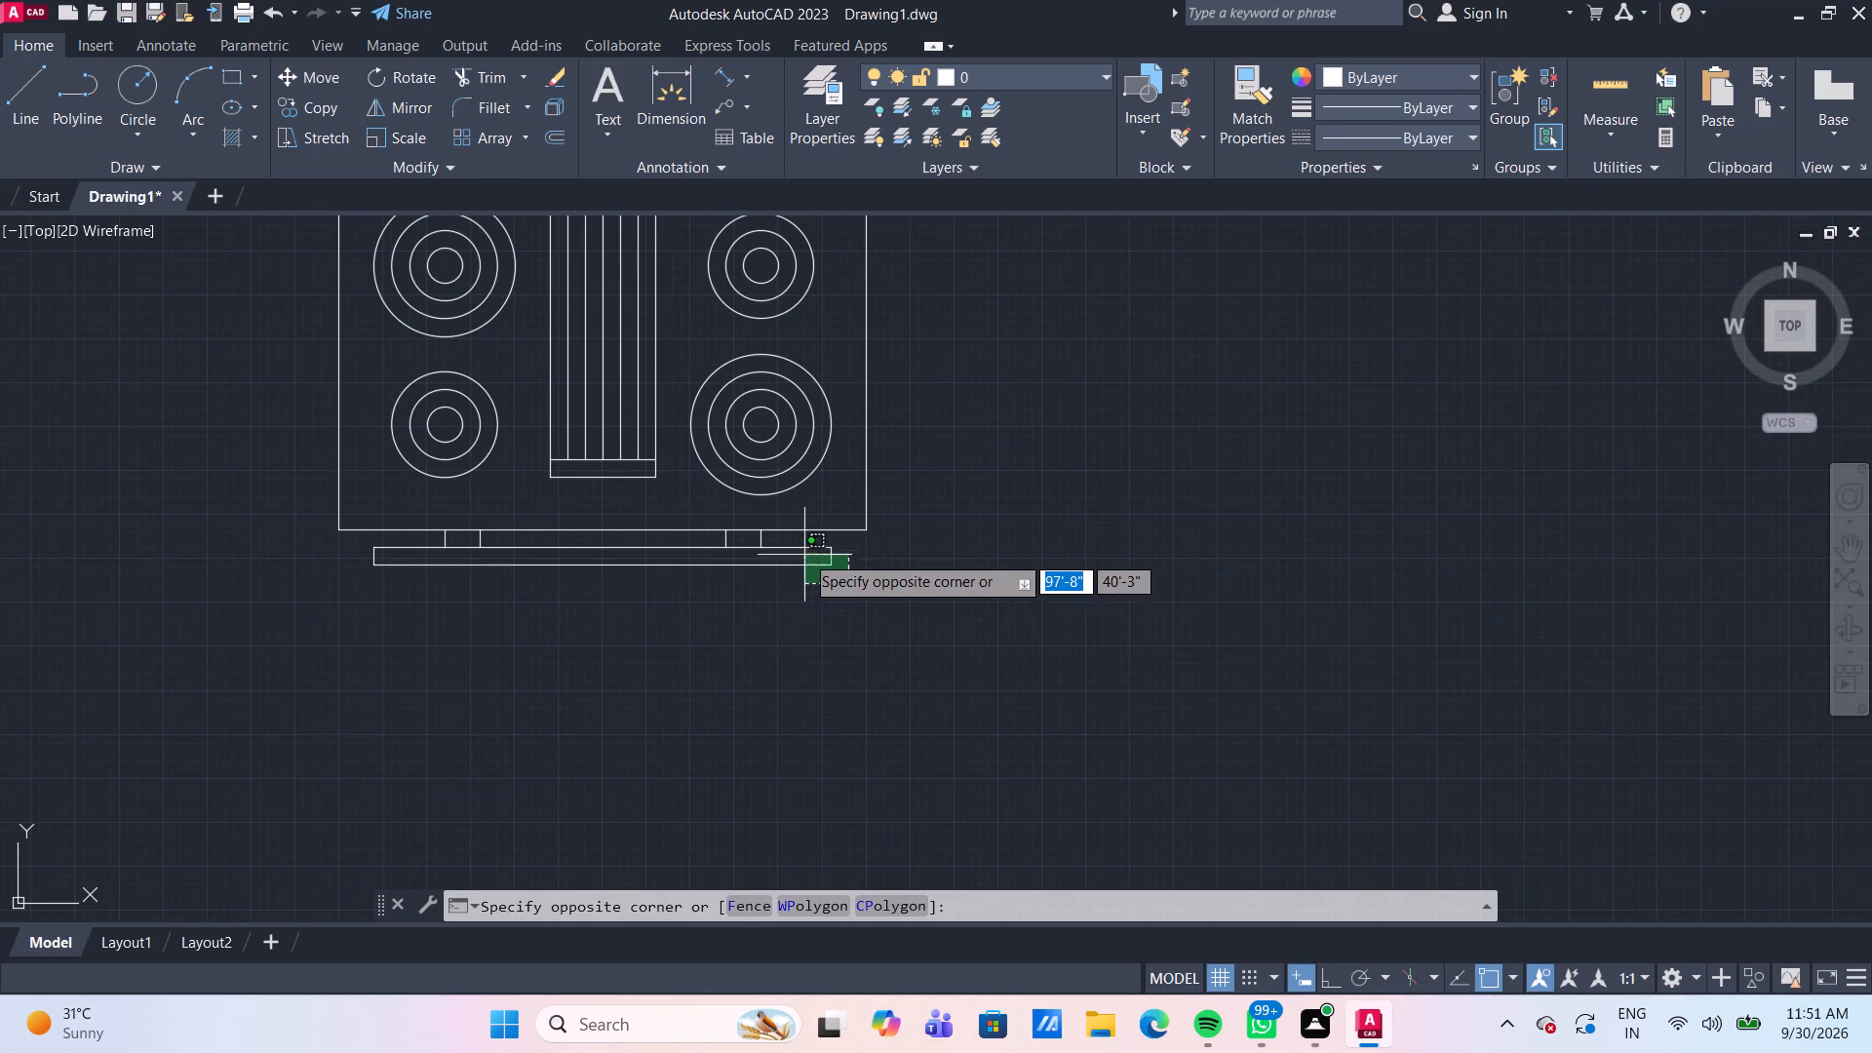
left_click(798, 548)
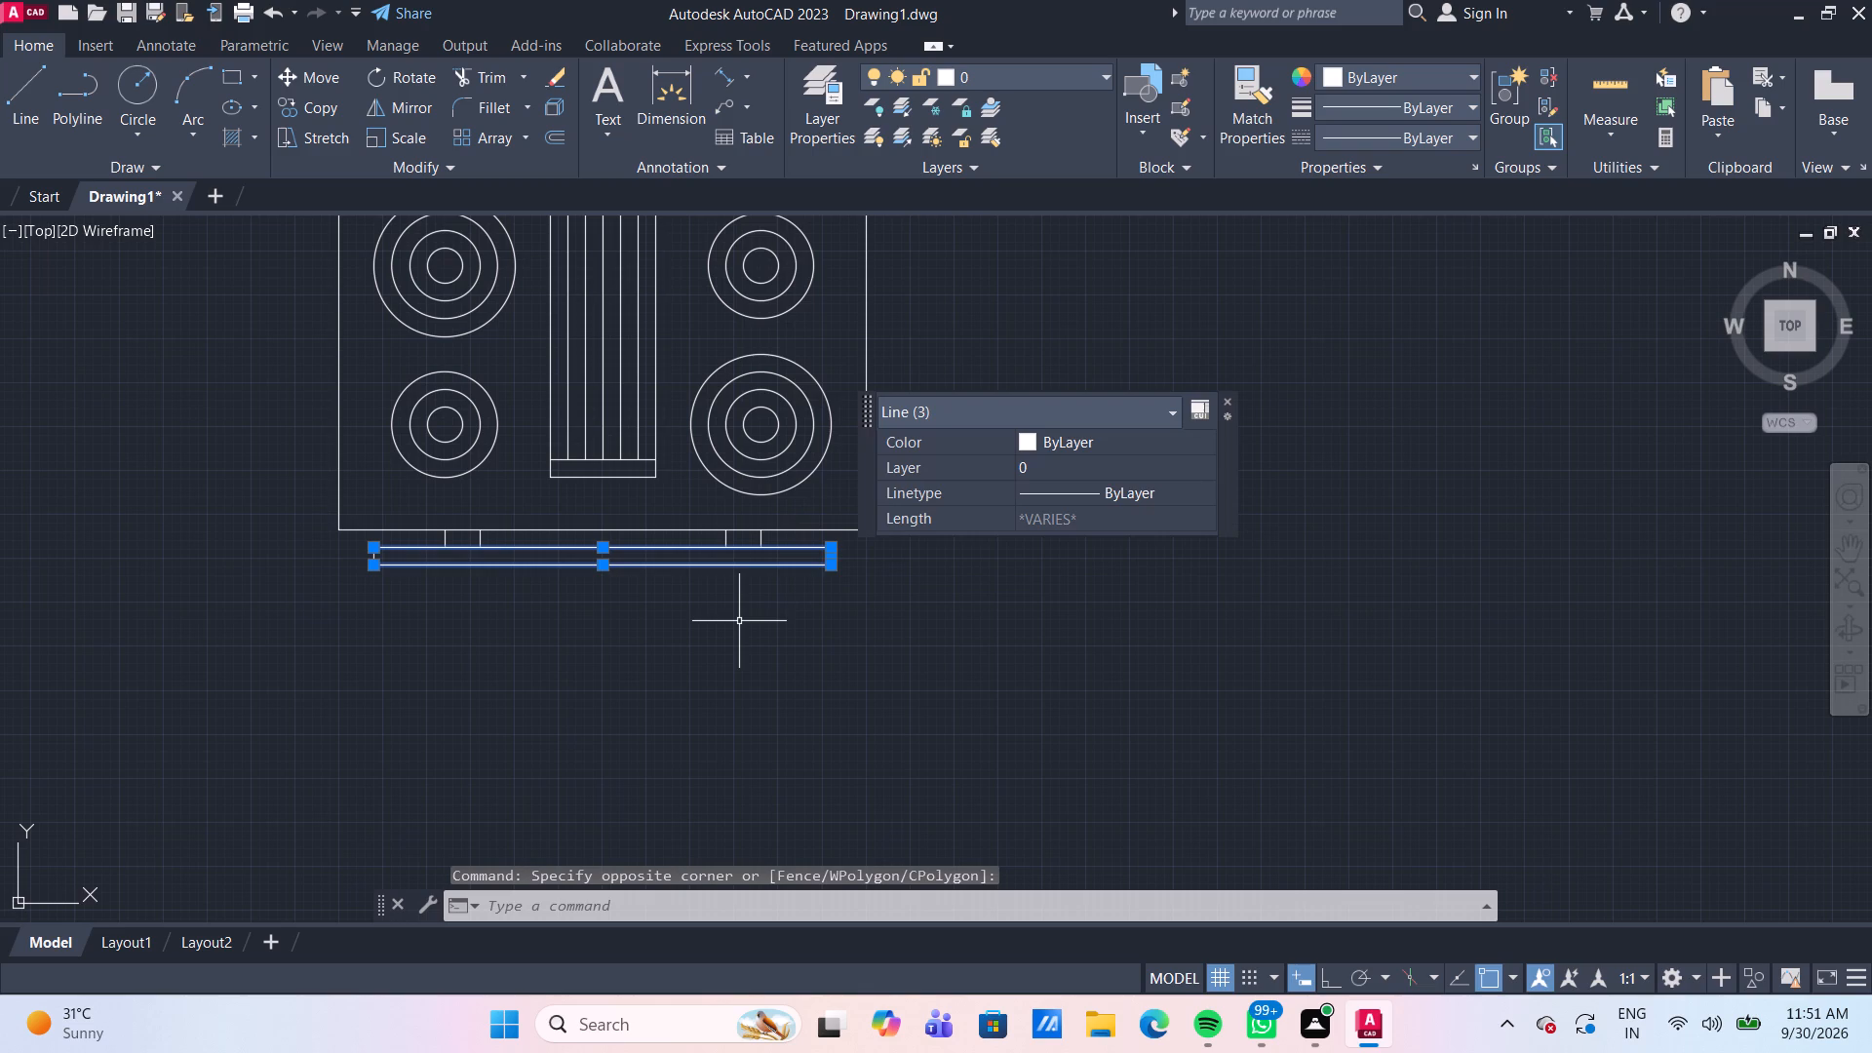
key("Delete")
Erase the five short leftover handle segments below the range-oven's front edge.
scroll(532, 580, "up", 2)
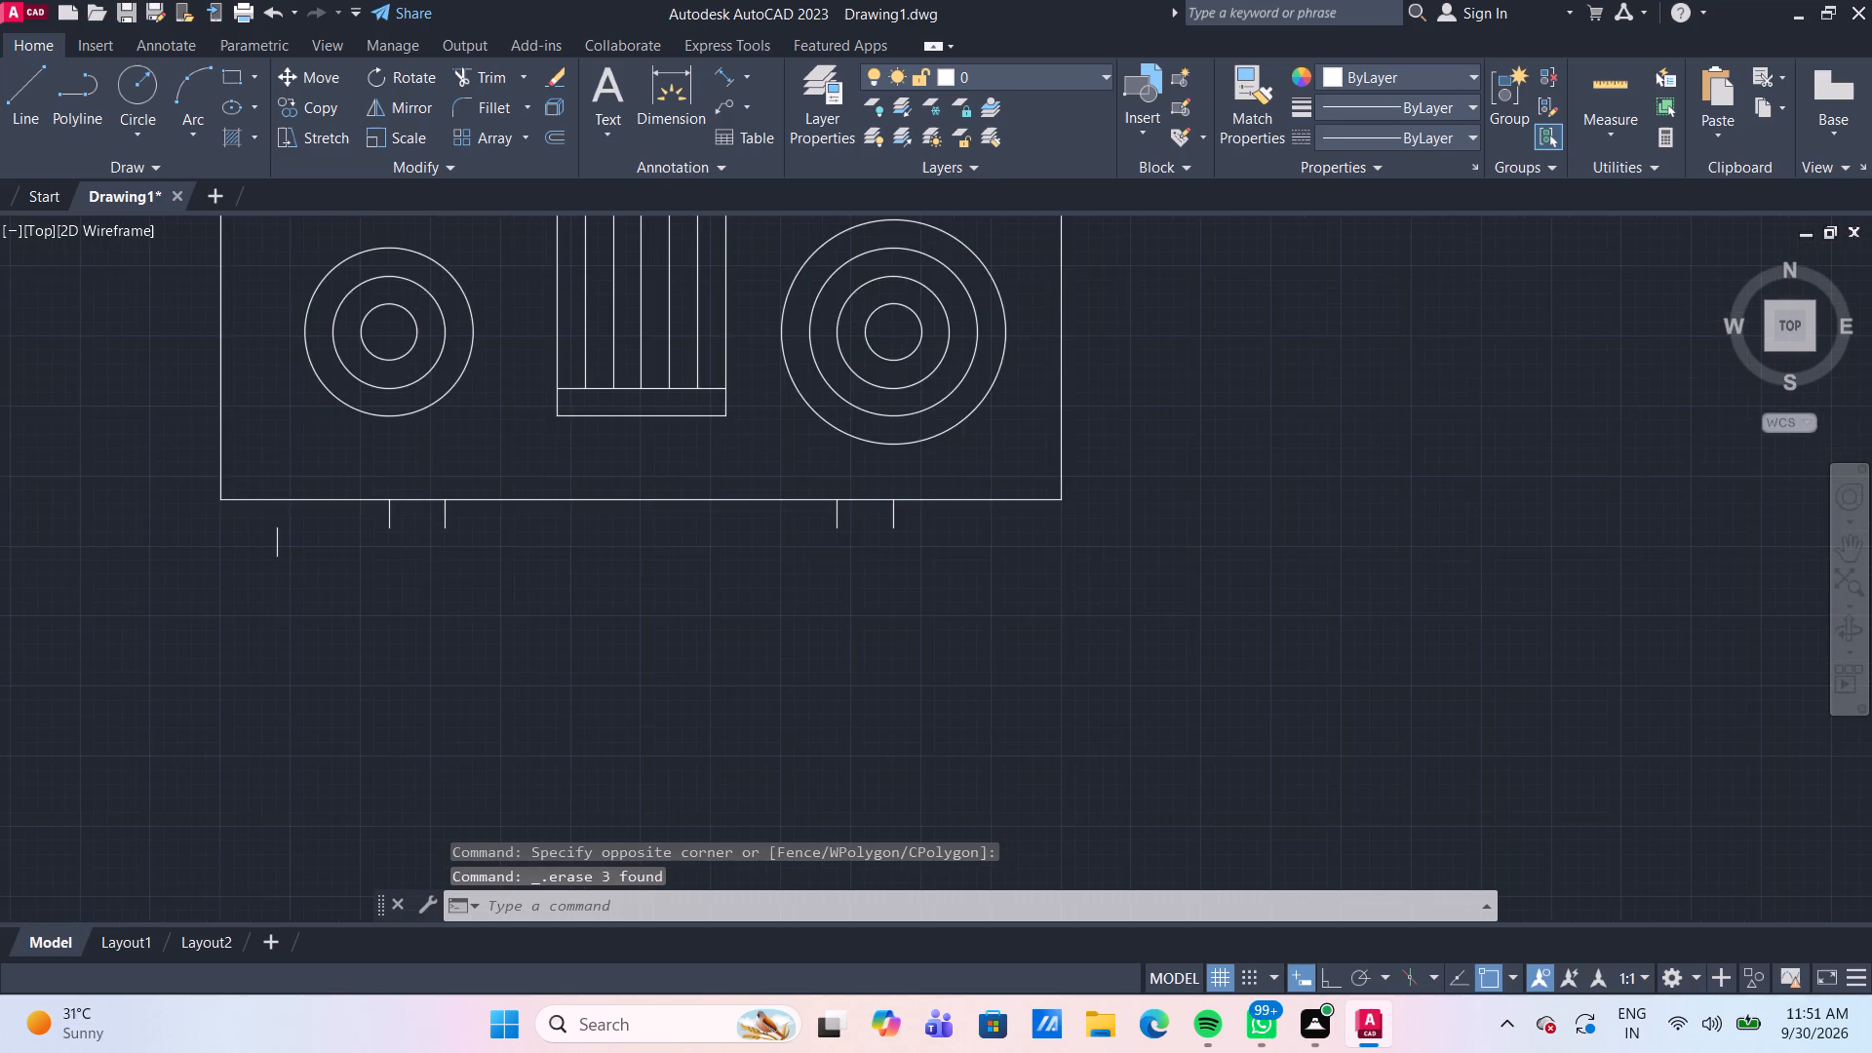
left_click(123, 503)
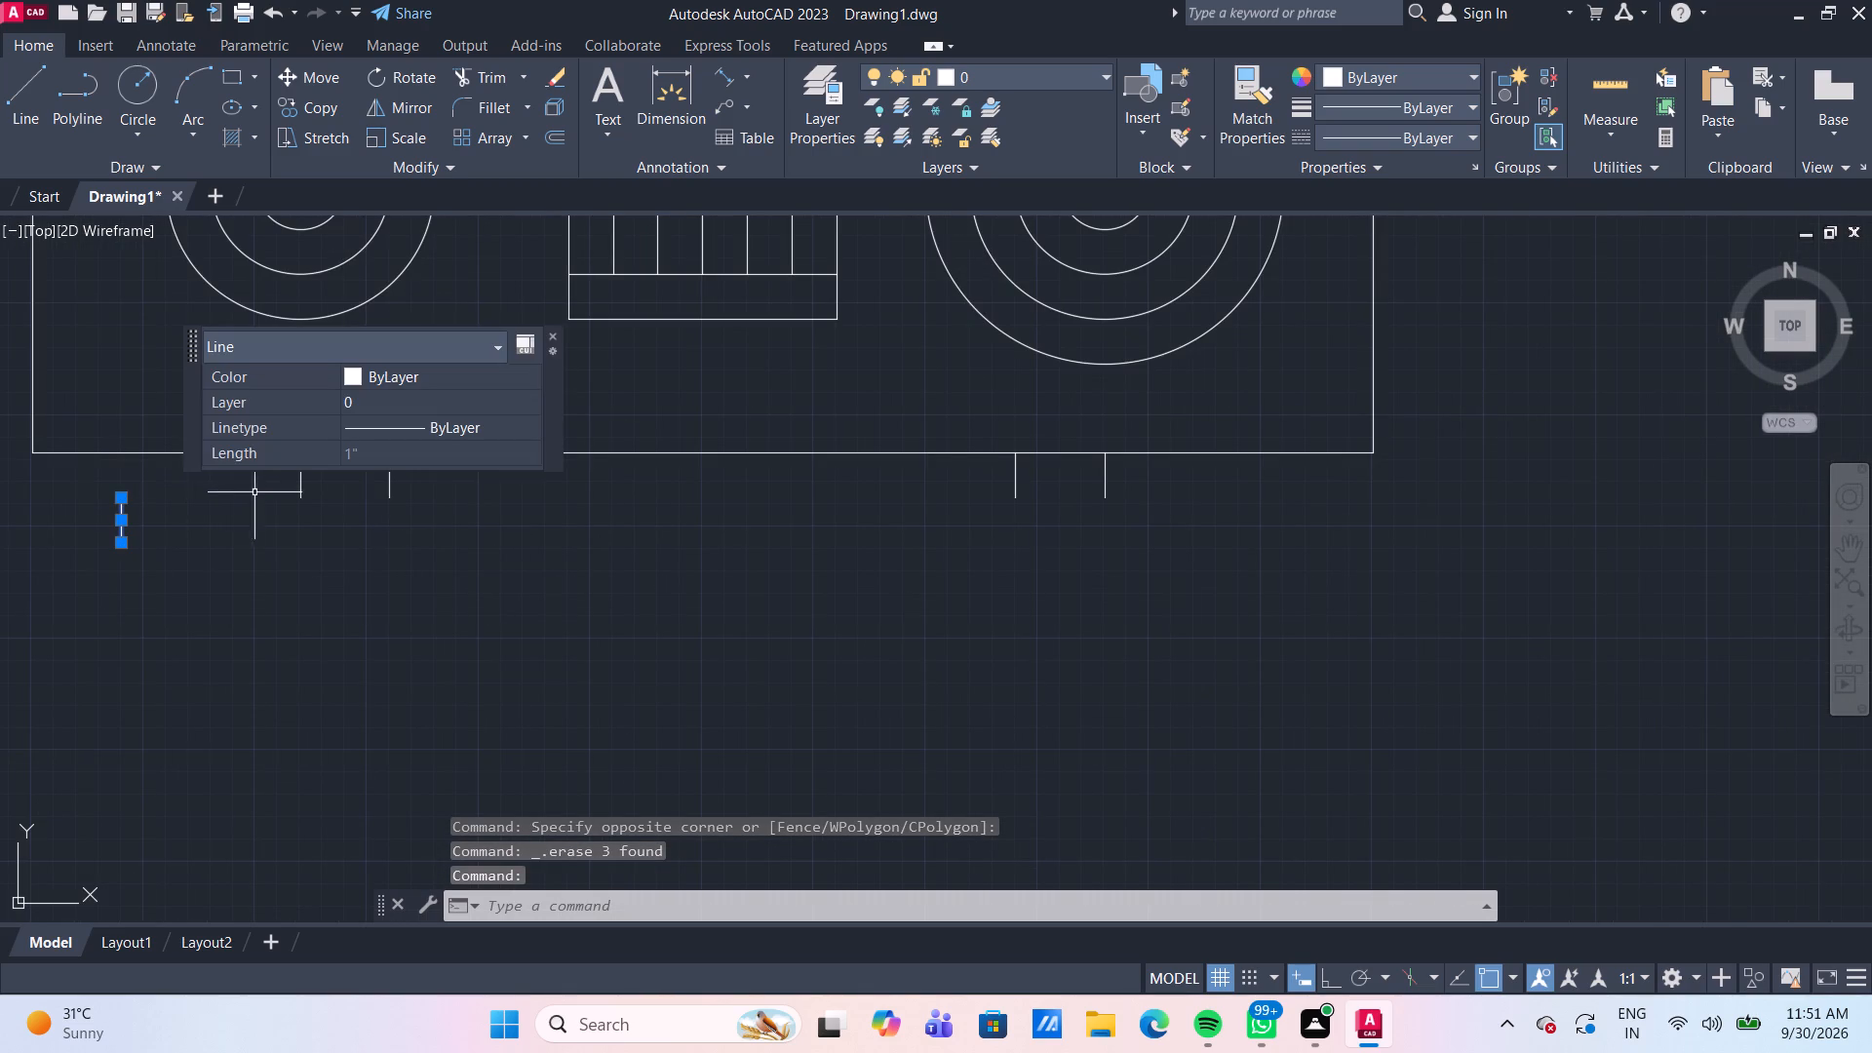
left_click(299, 482)
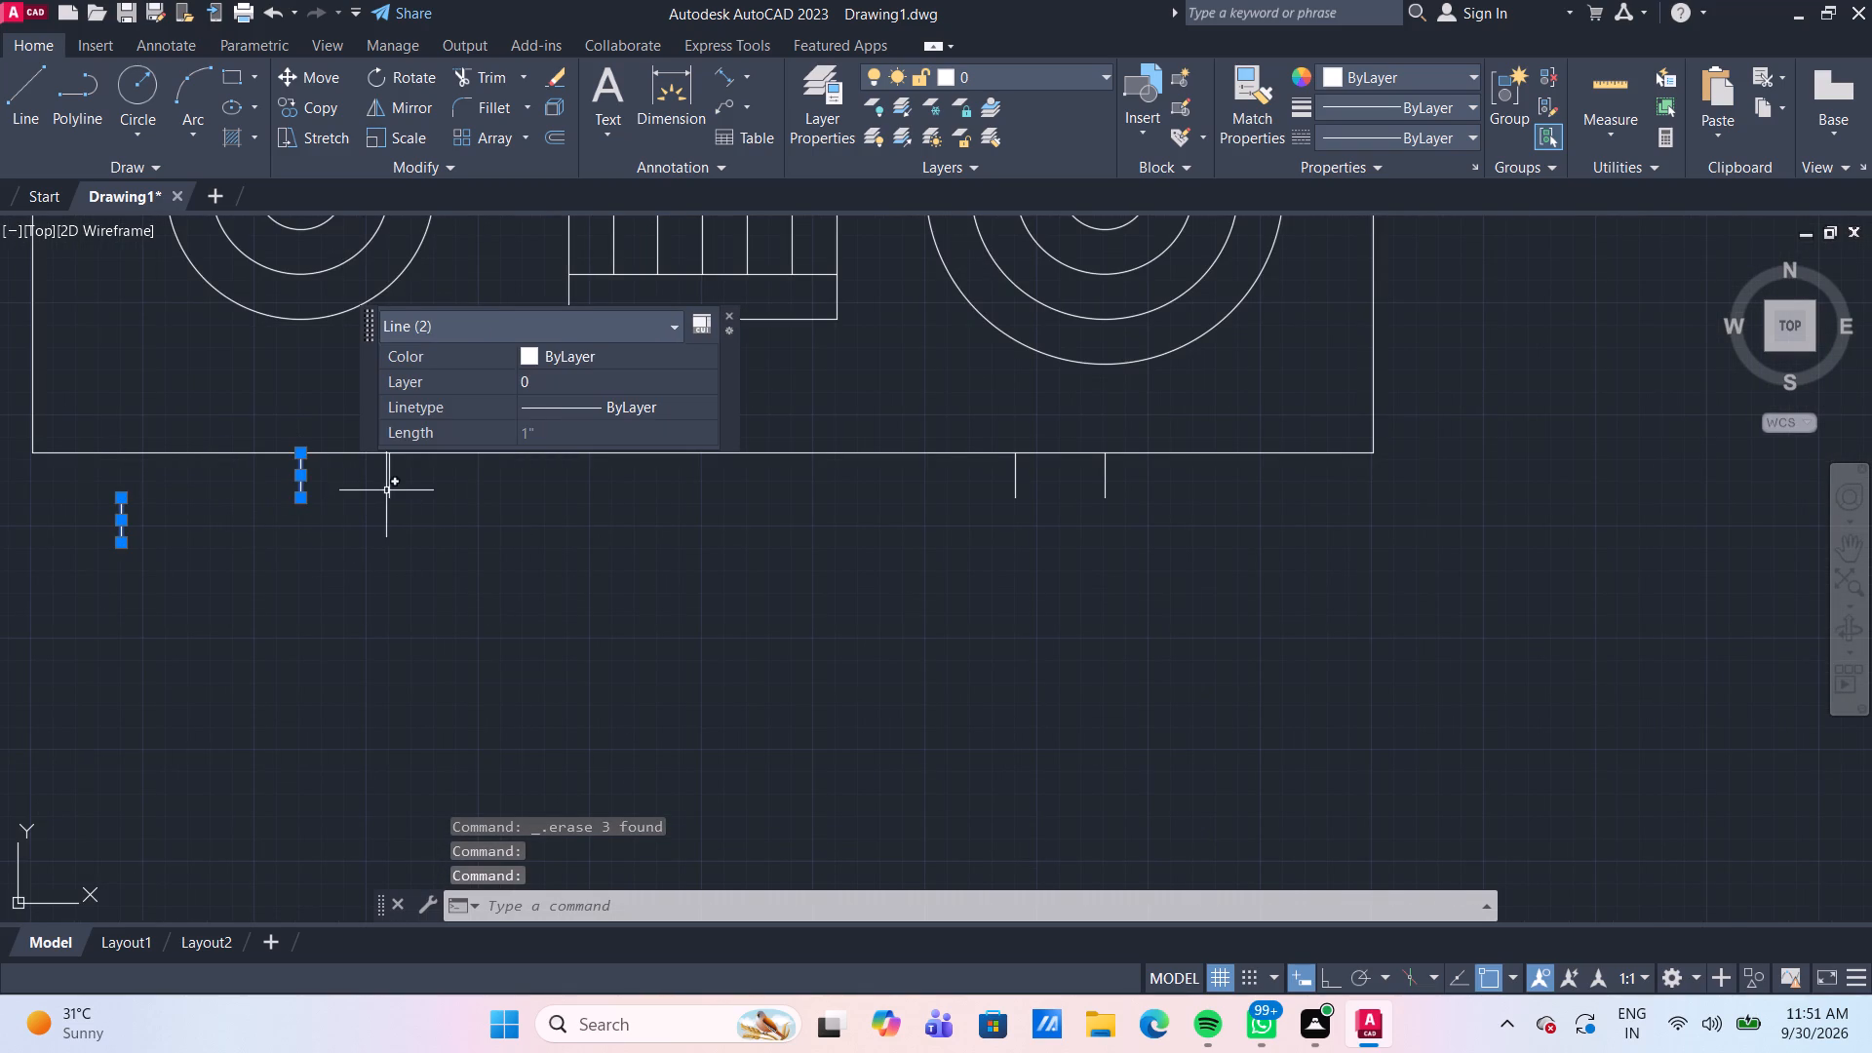
left_click(386, 490)
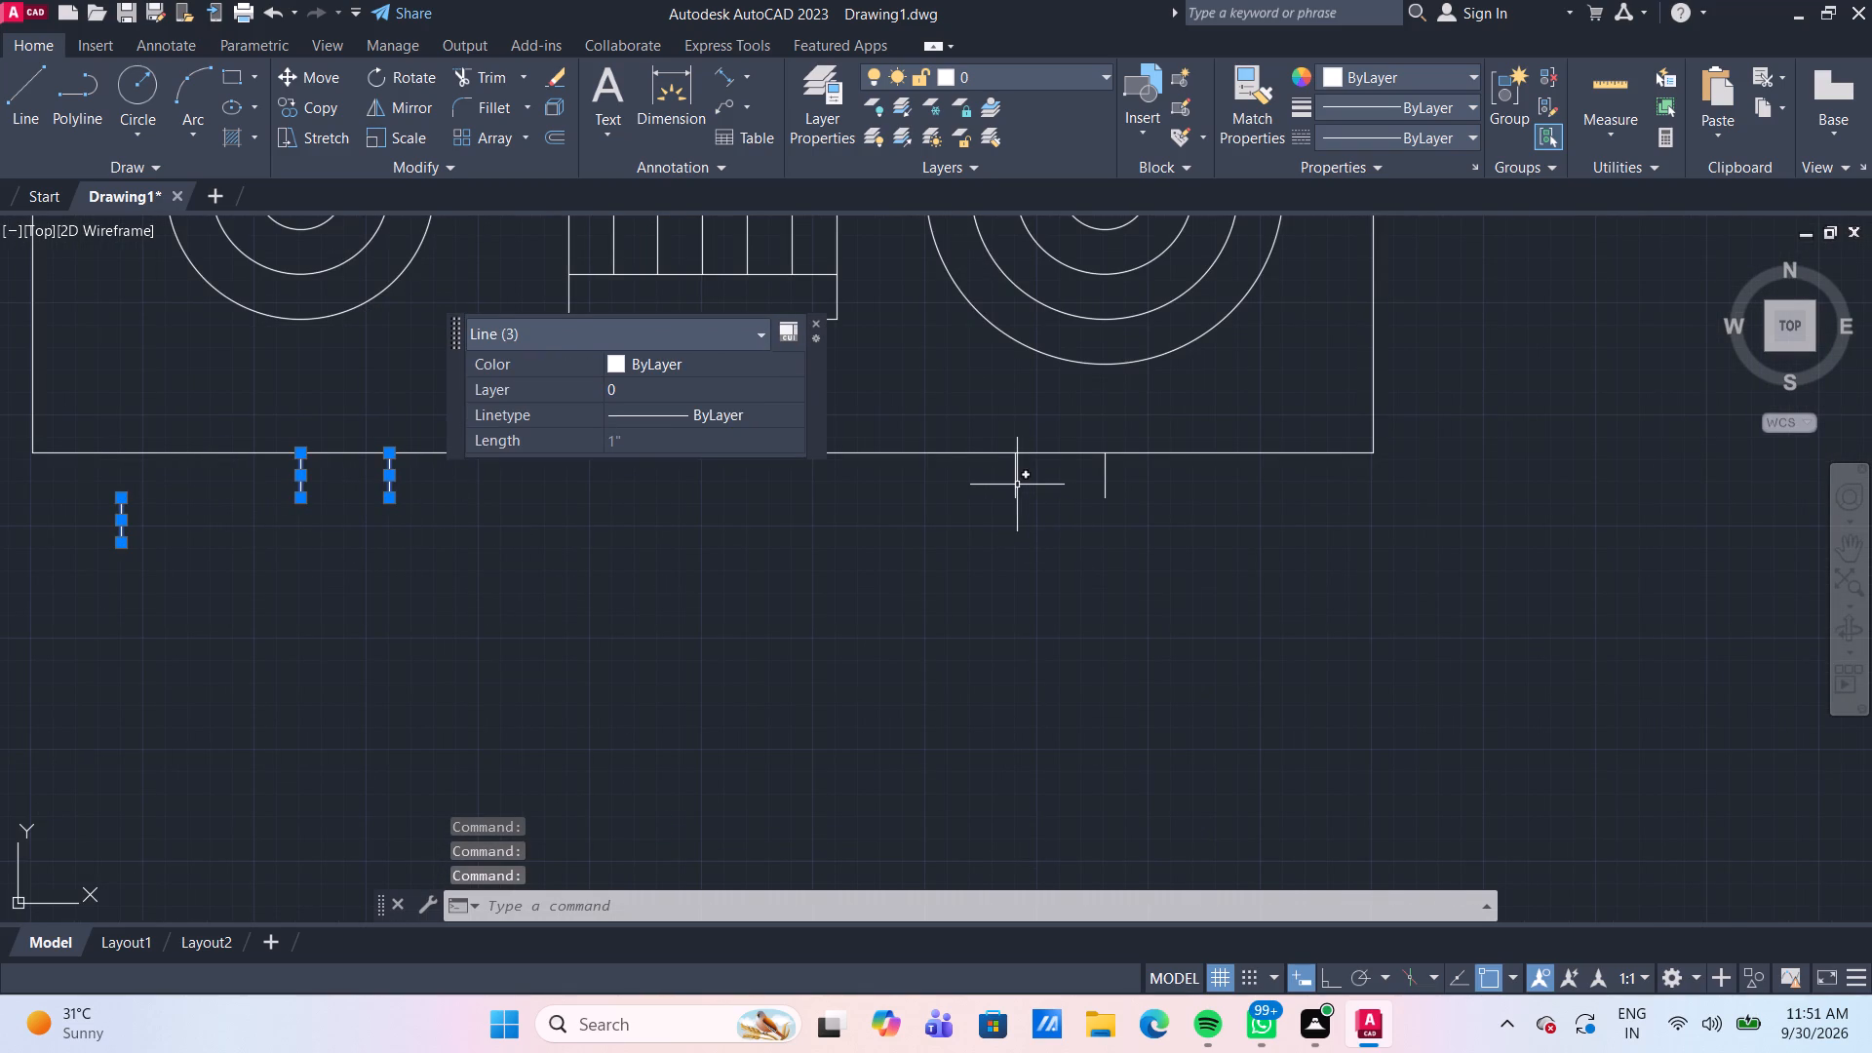
left_click(1015, 483)
left_click(1105, 498)
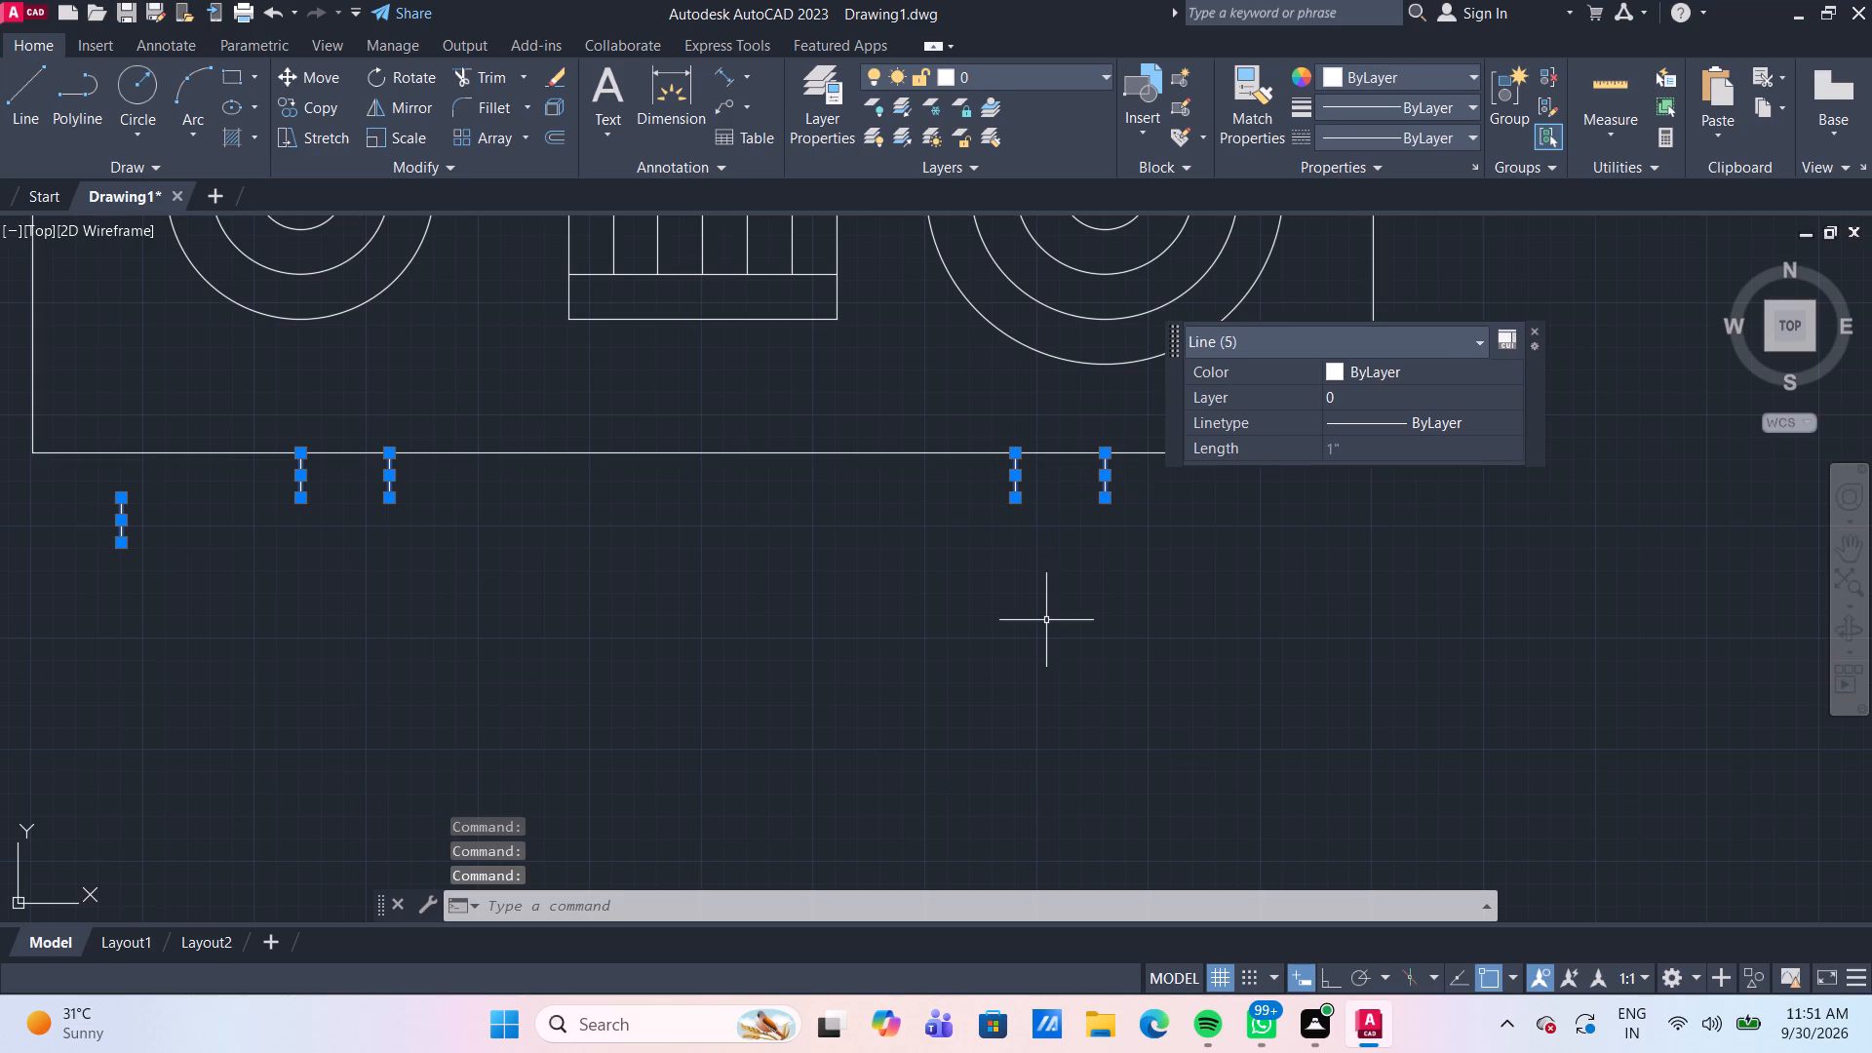
key("Delete")
key("Delete")
Group all the remaining linework of the trimmed range symbol into a single object.
scroll(1095, 652, "down", 4)
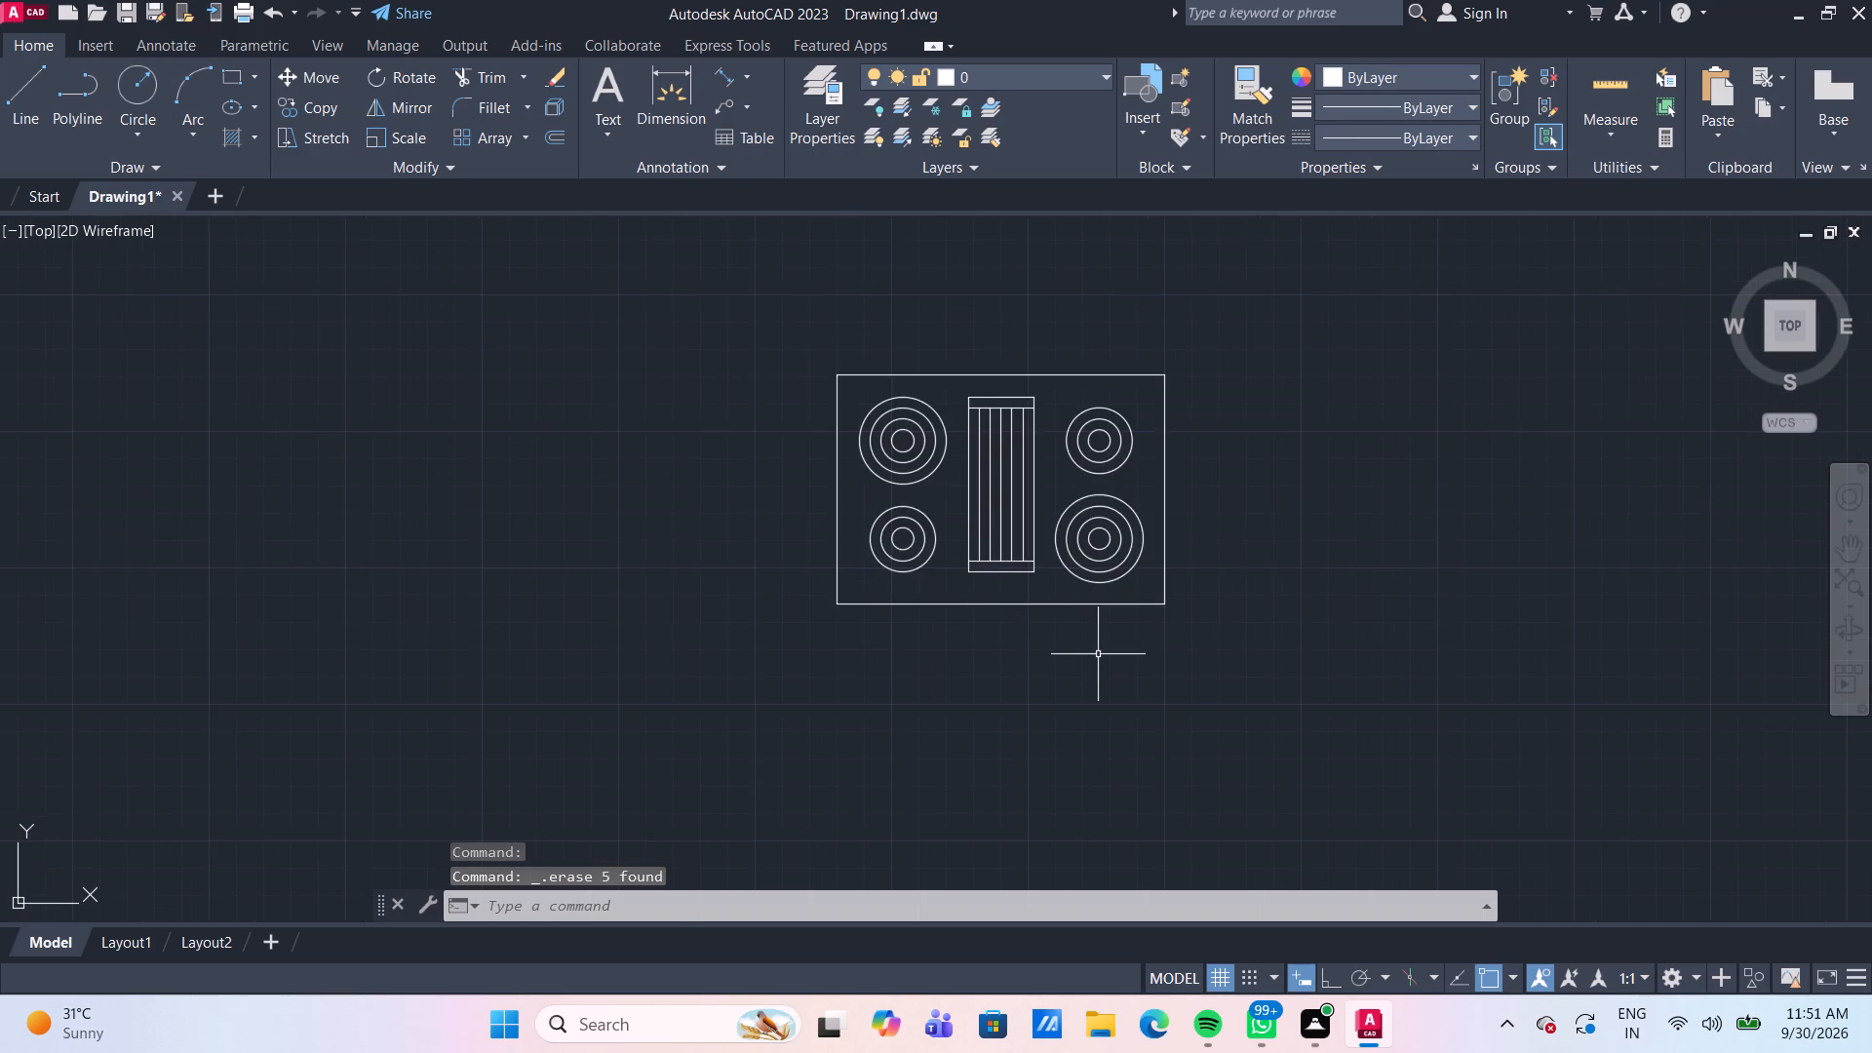
scroll(1101, 659, "down", 3)
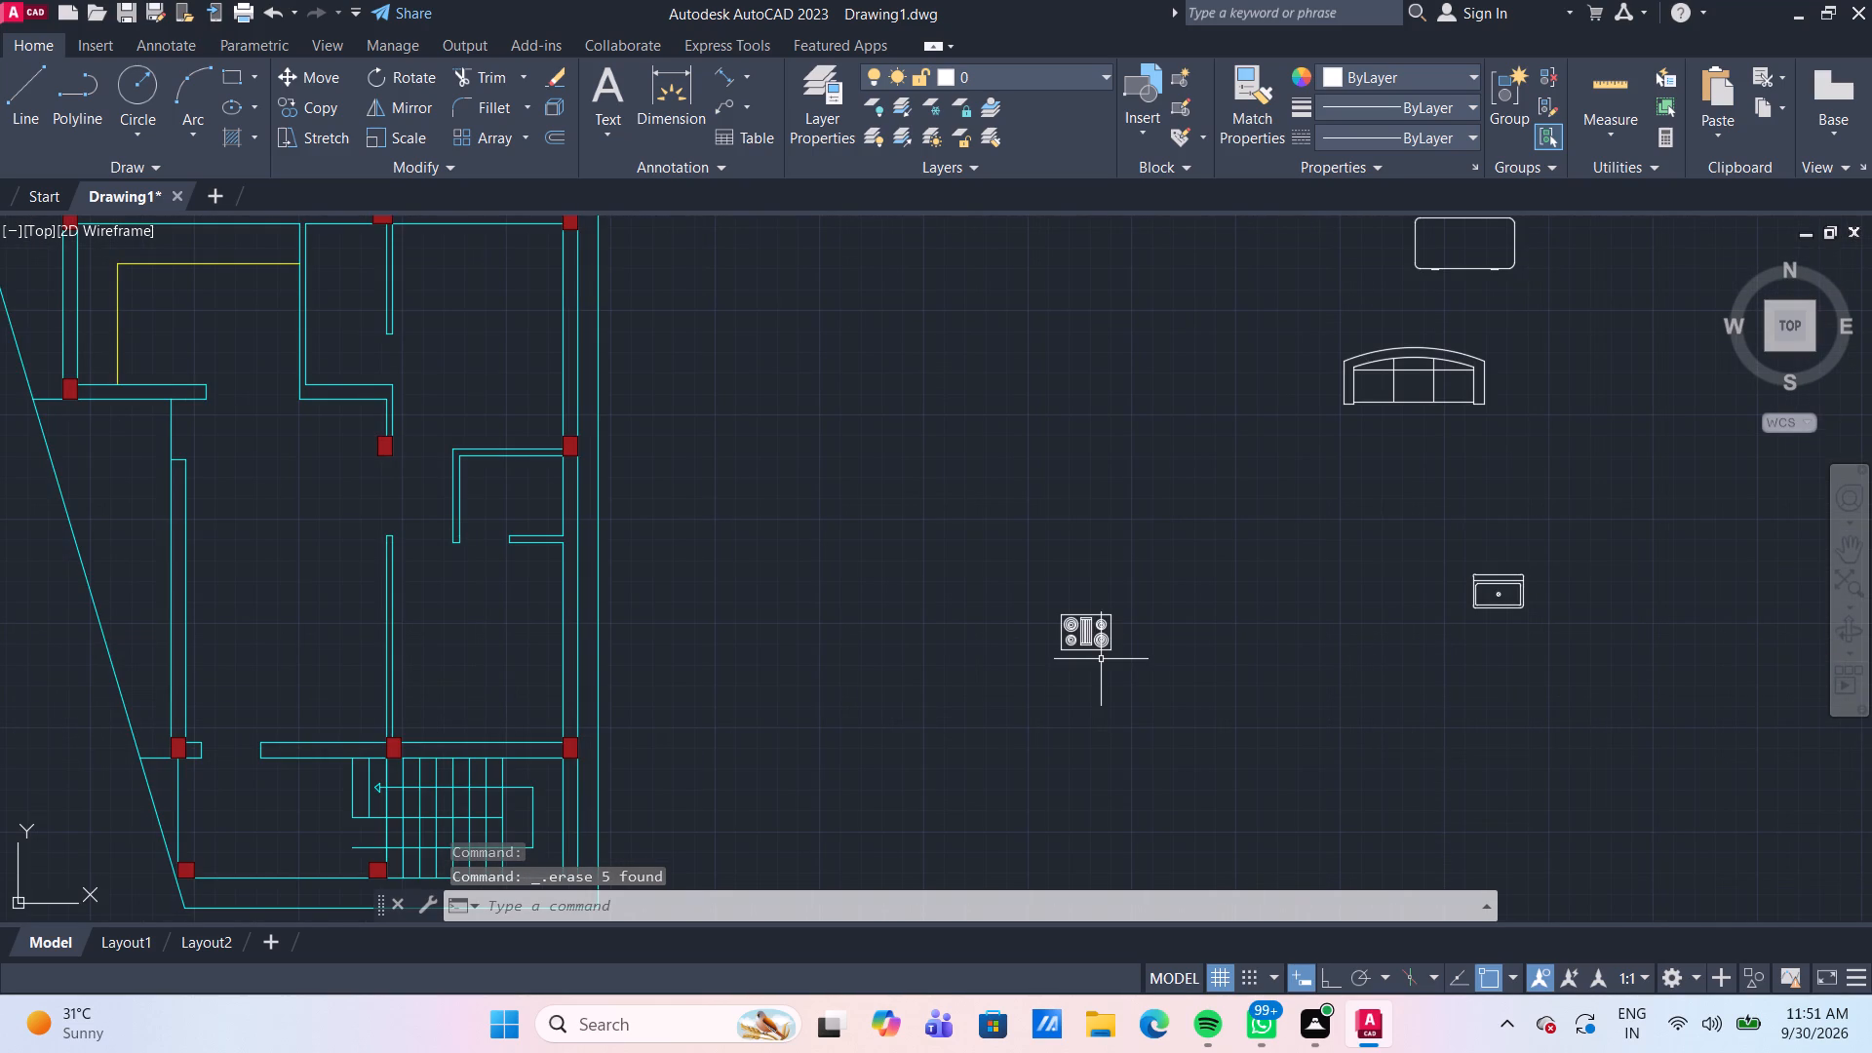
scroll(1130, 670, "down", 1)
scroll(1136, 670, "up", 3)
left_click(1127, 666)
left_click(885, 456)
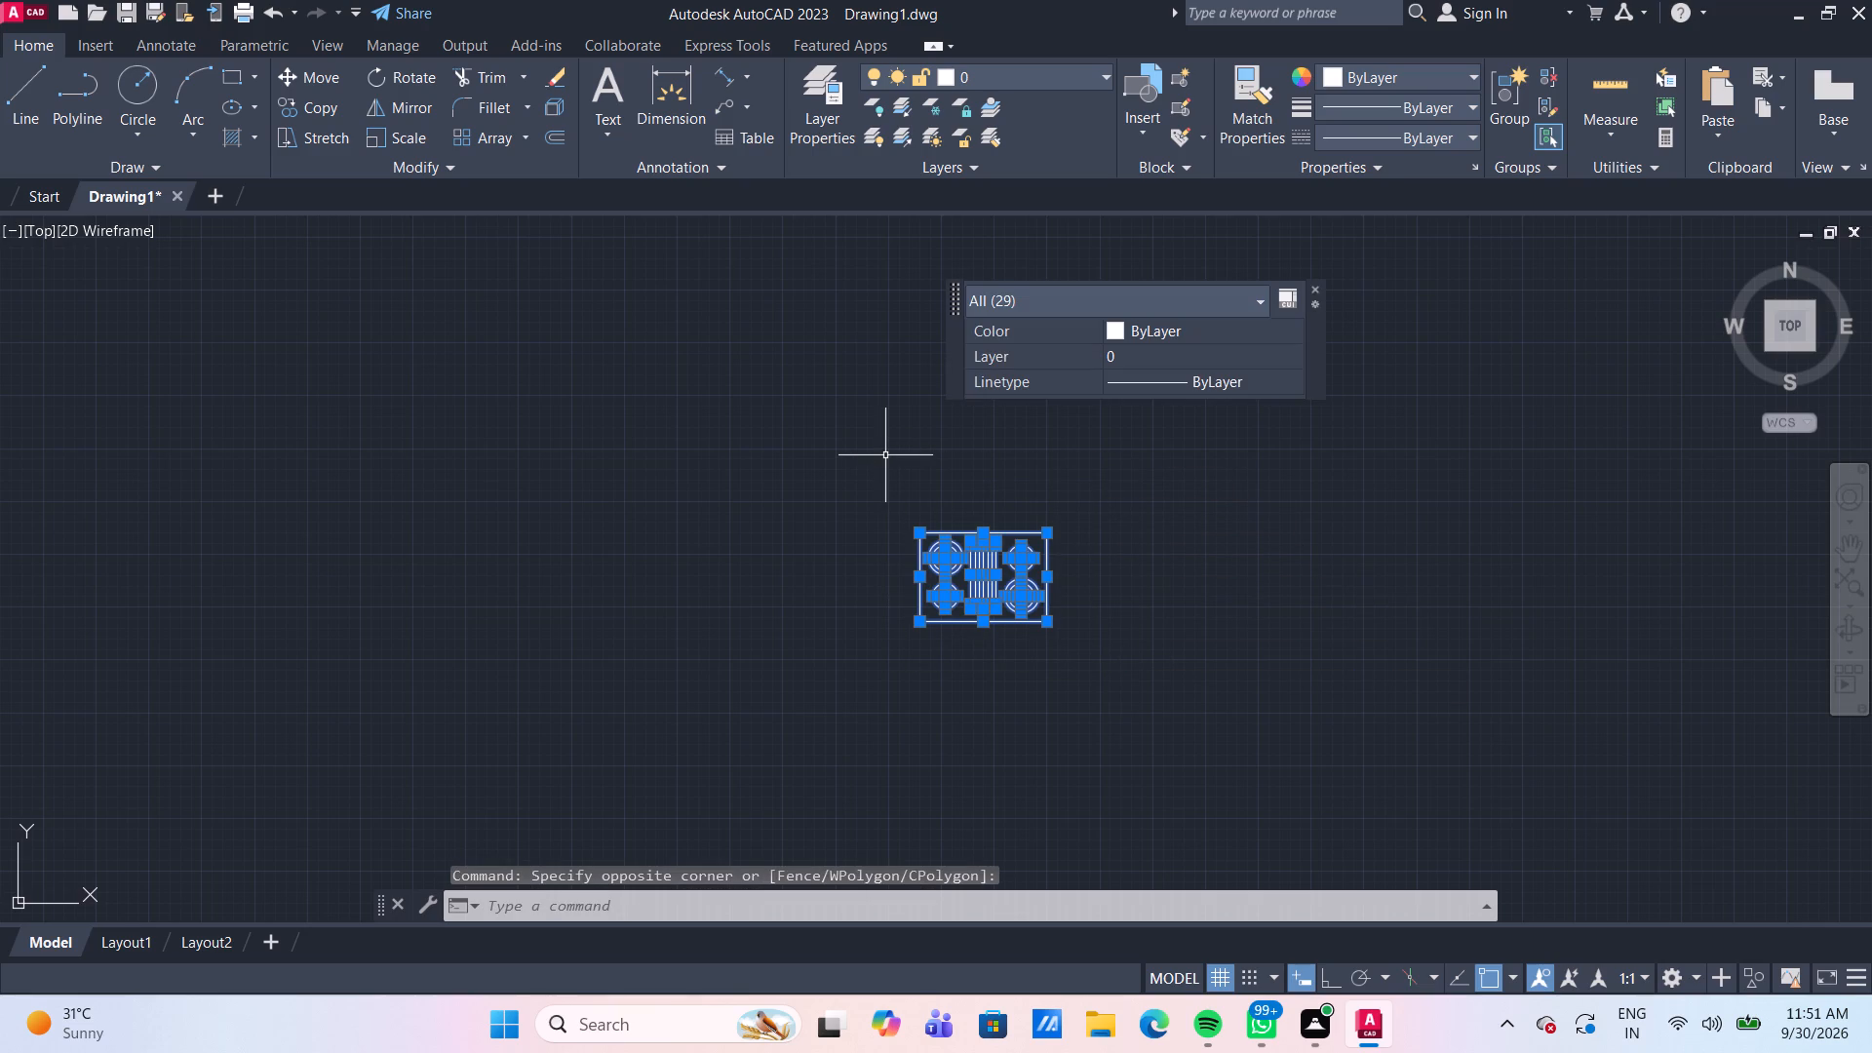
key("g")
key("Return")
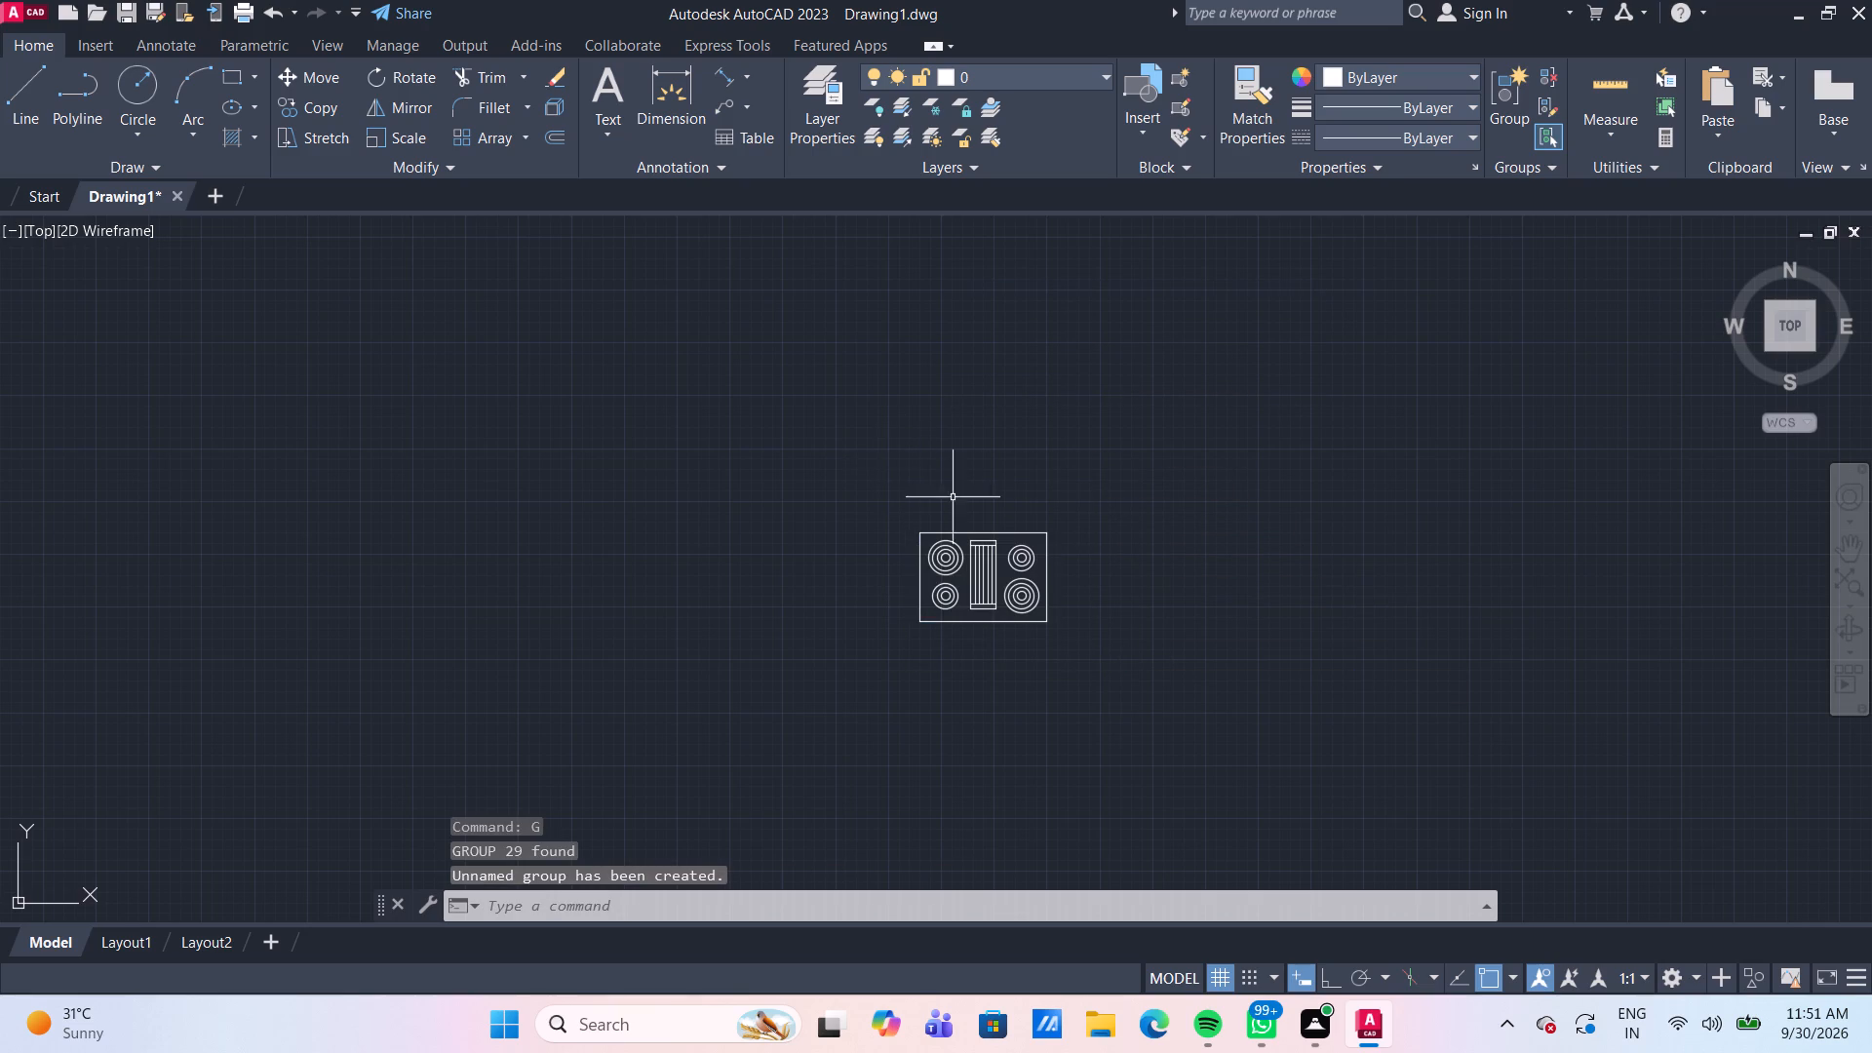
Rotate the grouped range symbol 270° about its upper-right corner, with Ortho mode on.
left_click_drag(1083, 668, 1053, 638)
left_click(963, 433)
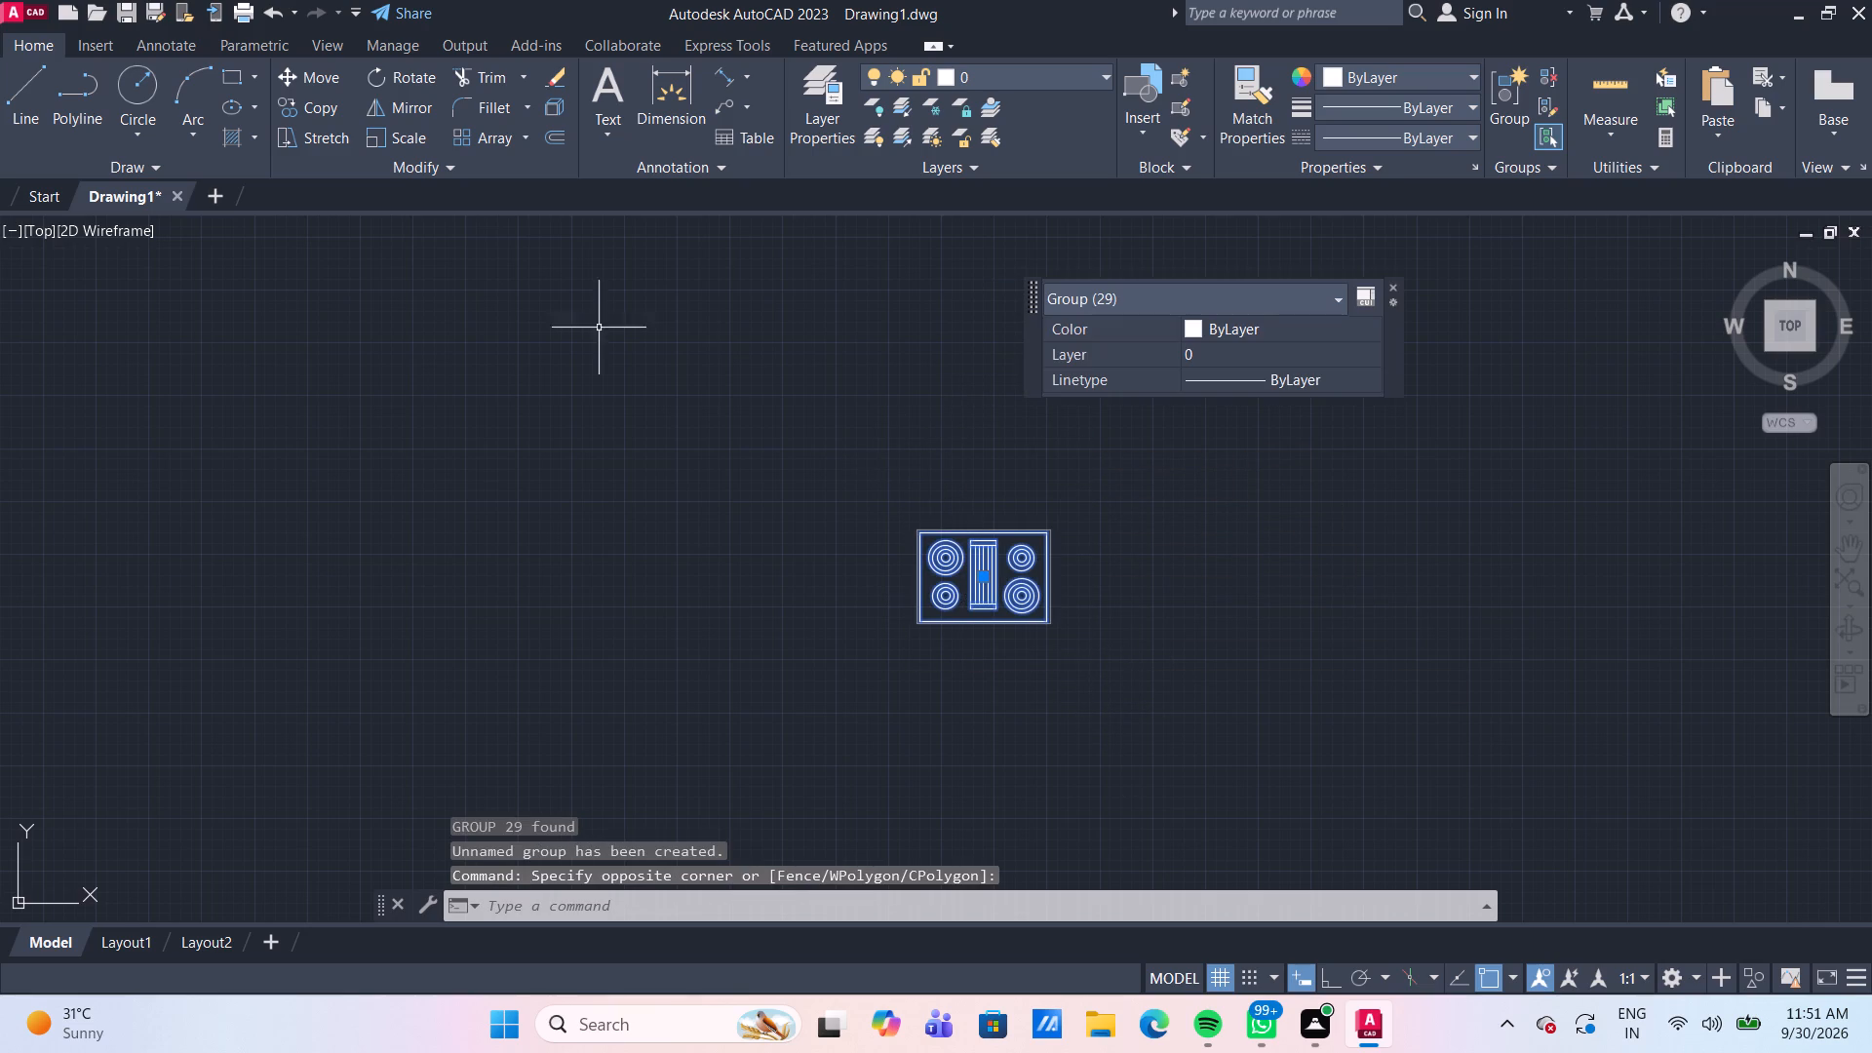
left_click(411, 80)
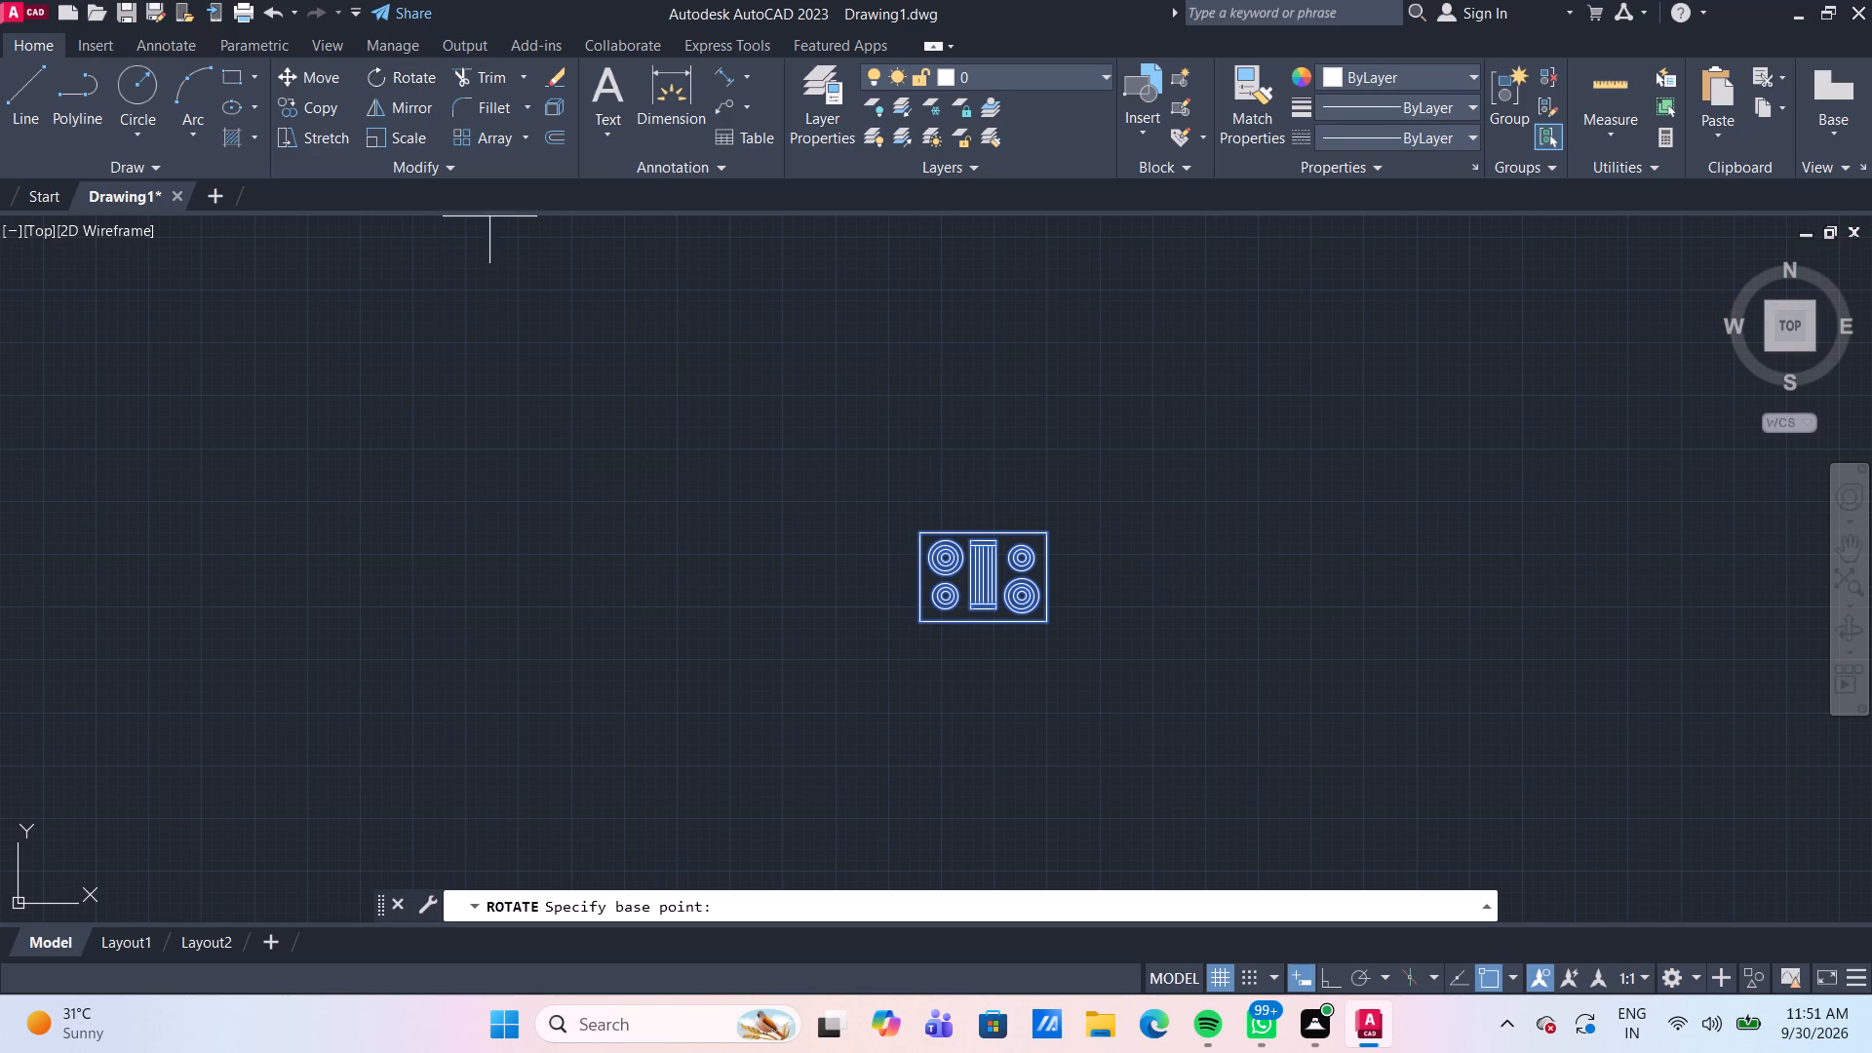
left_click(1046, 531)
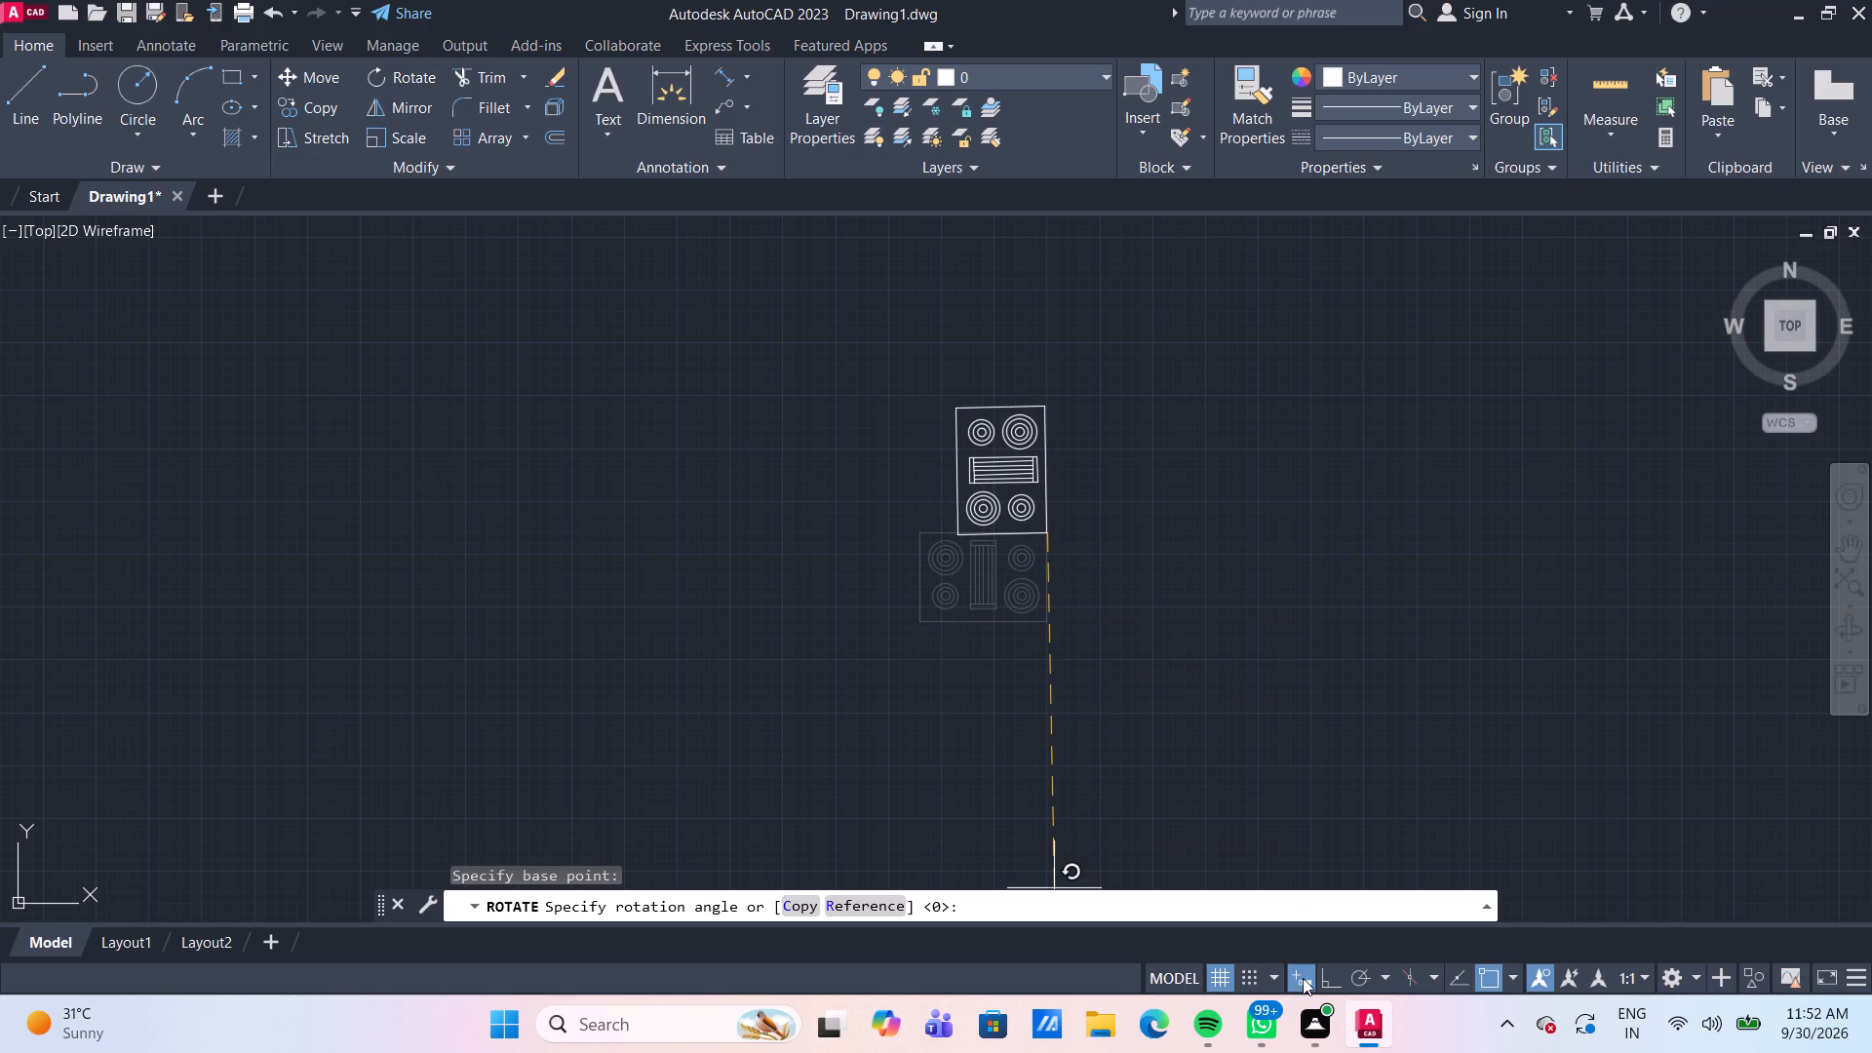
left_click(1333, 976)
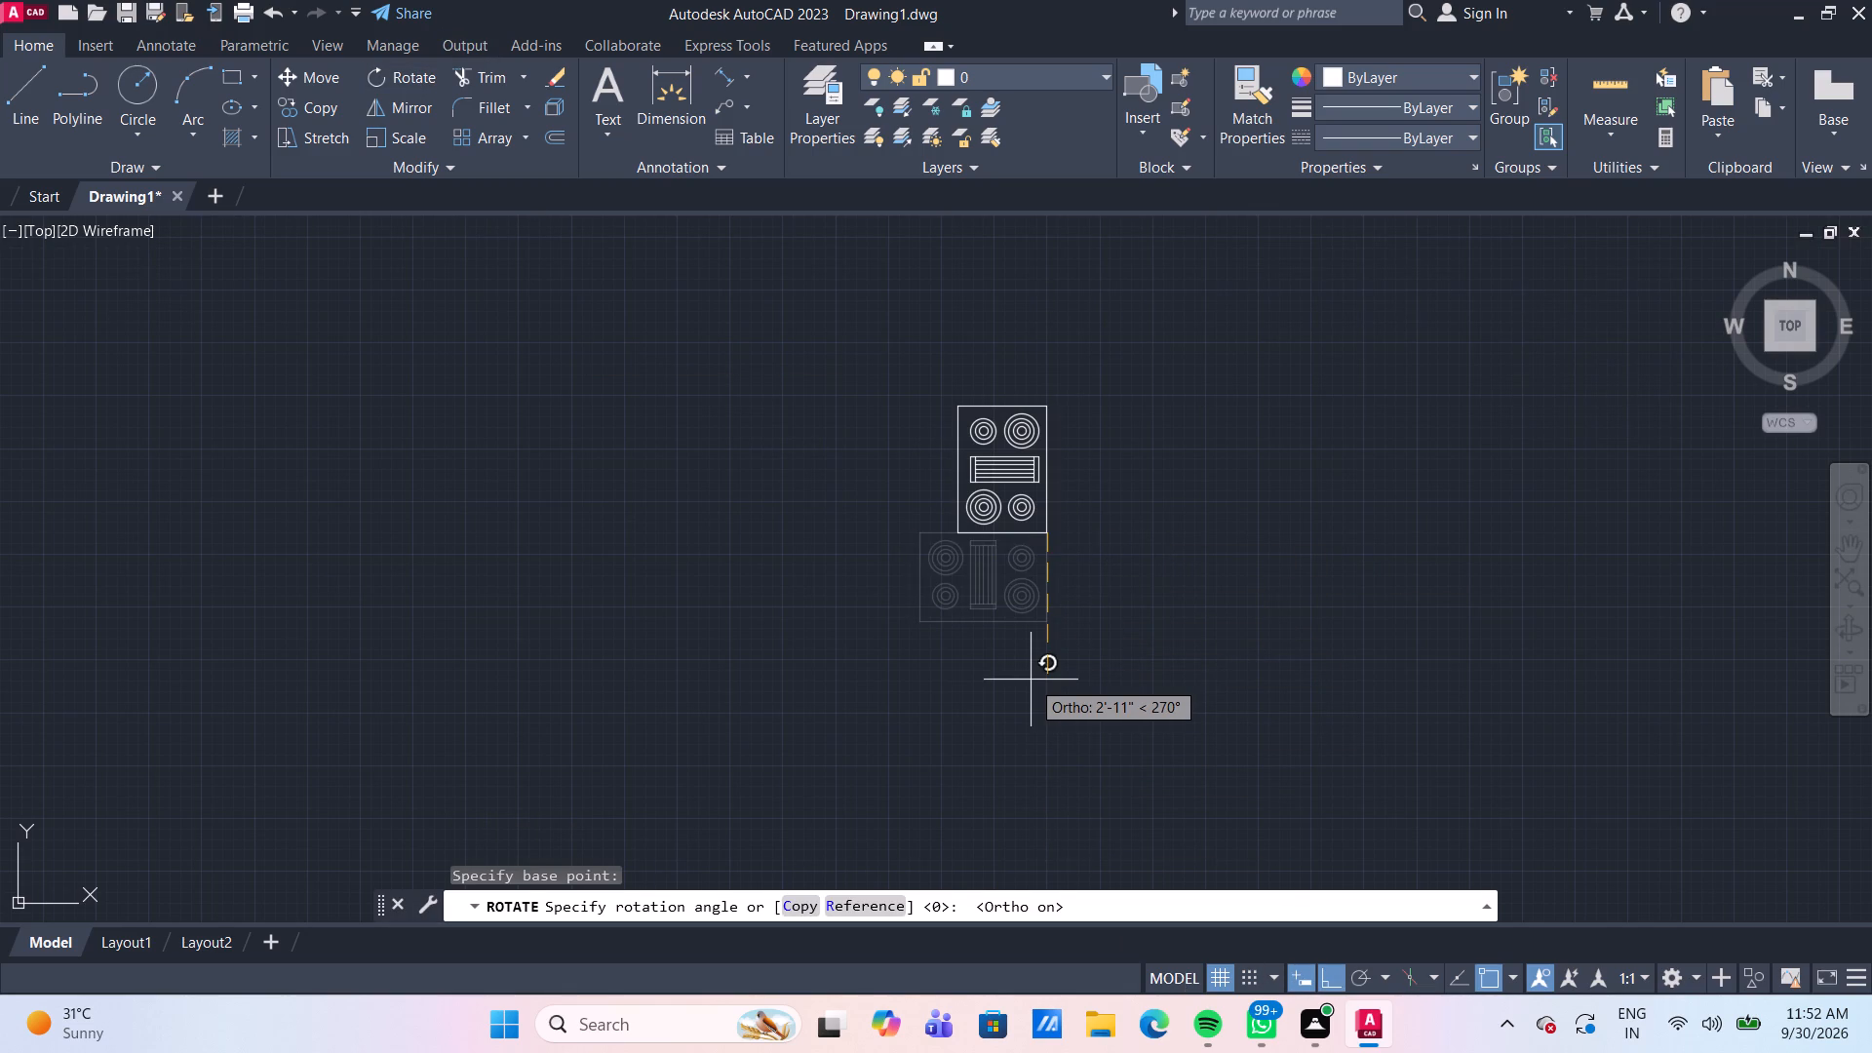
left_click(1031, 680)
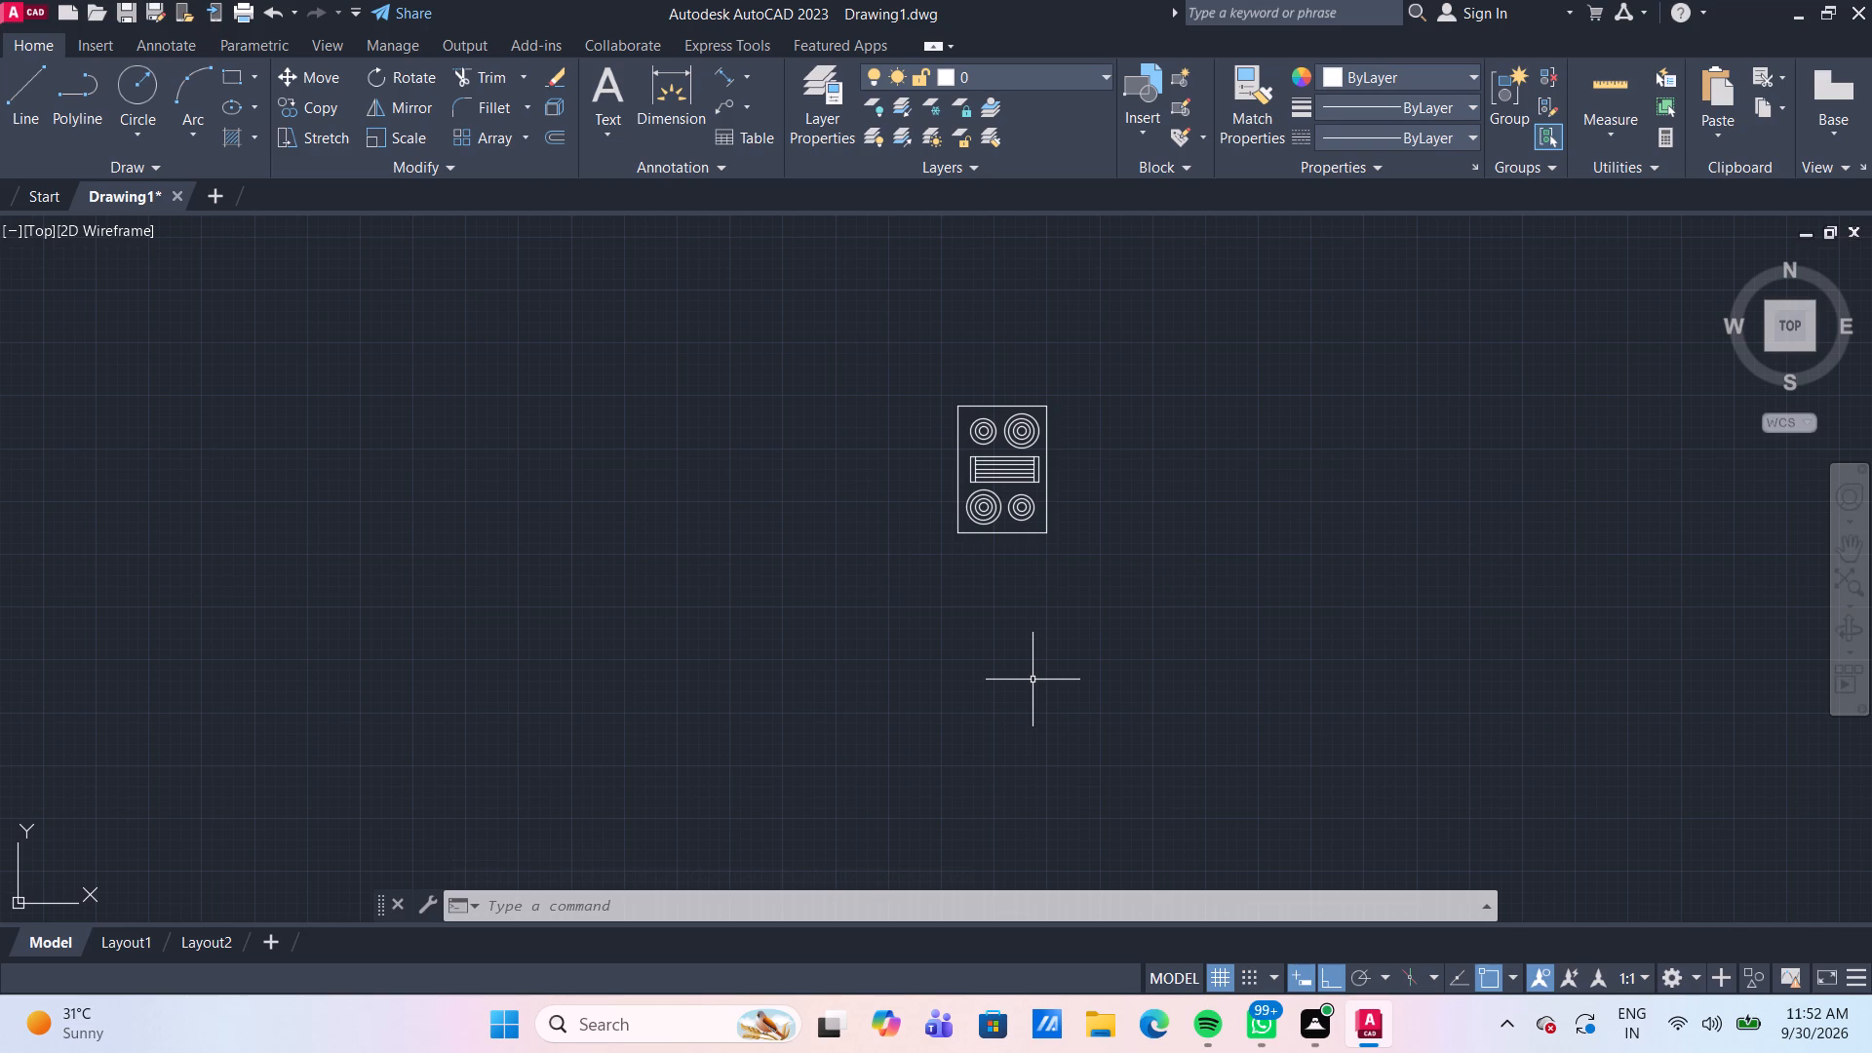
Move the range by its centre, with Ortho off, onto the kitchen counter between the plan's left wall and the vertical yellow line.
scroll(1052, 650, "down", 3)
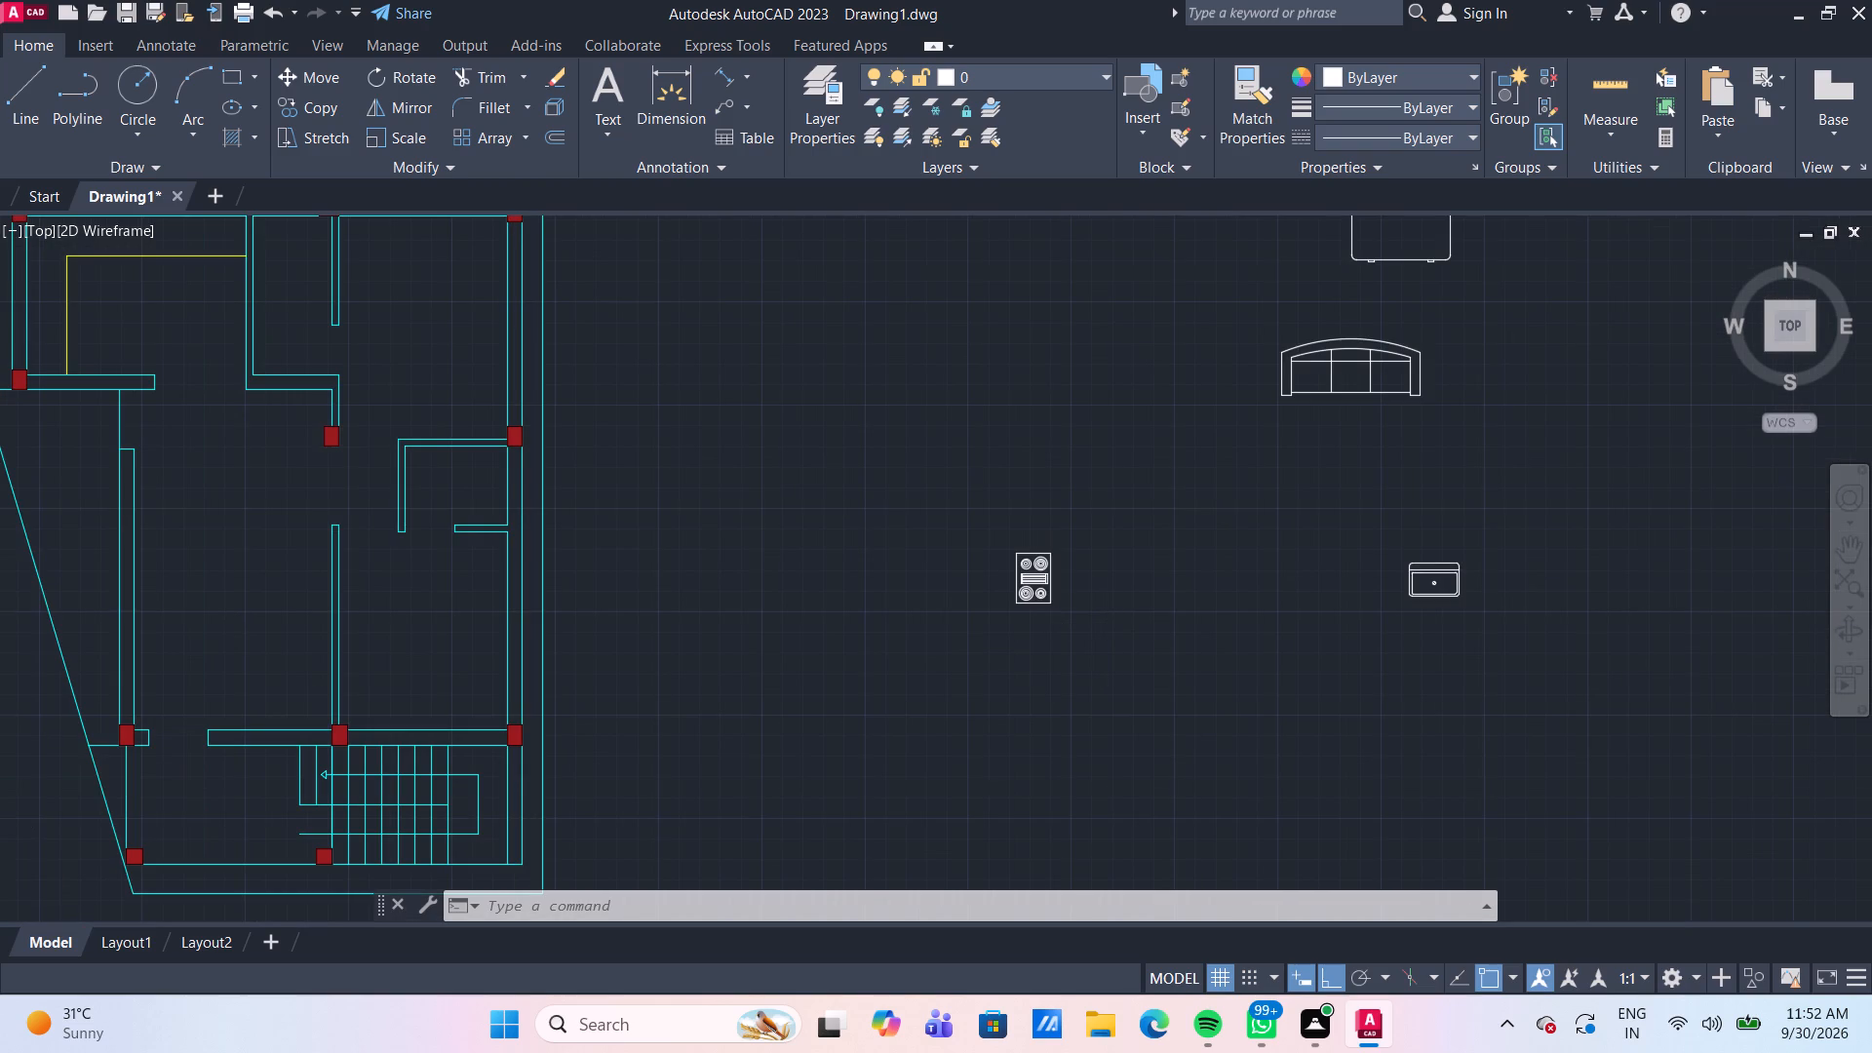
scroll(1092, 632, "up", 2)
left_click_drag(1079, 630, 1055, 599)
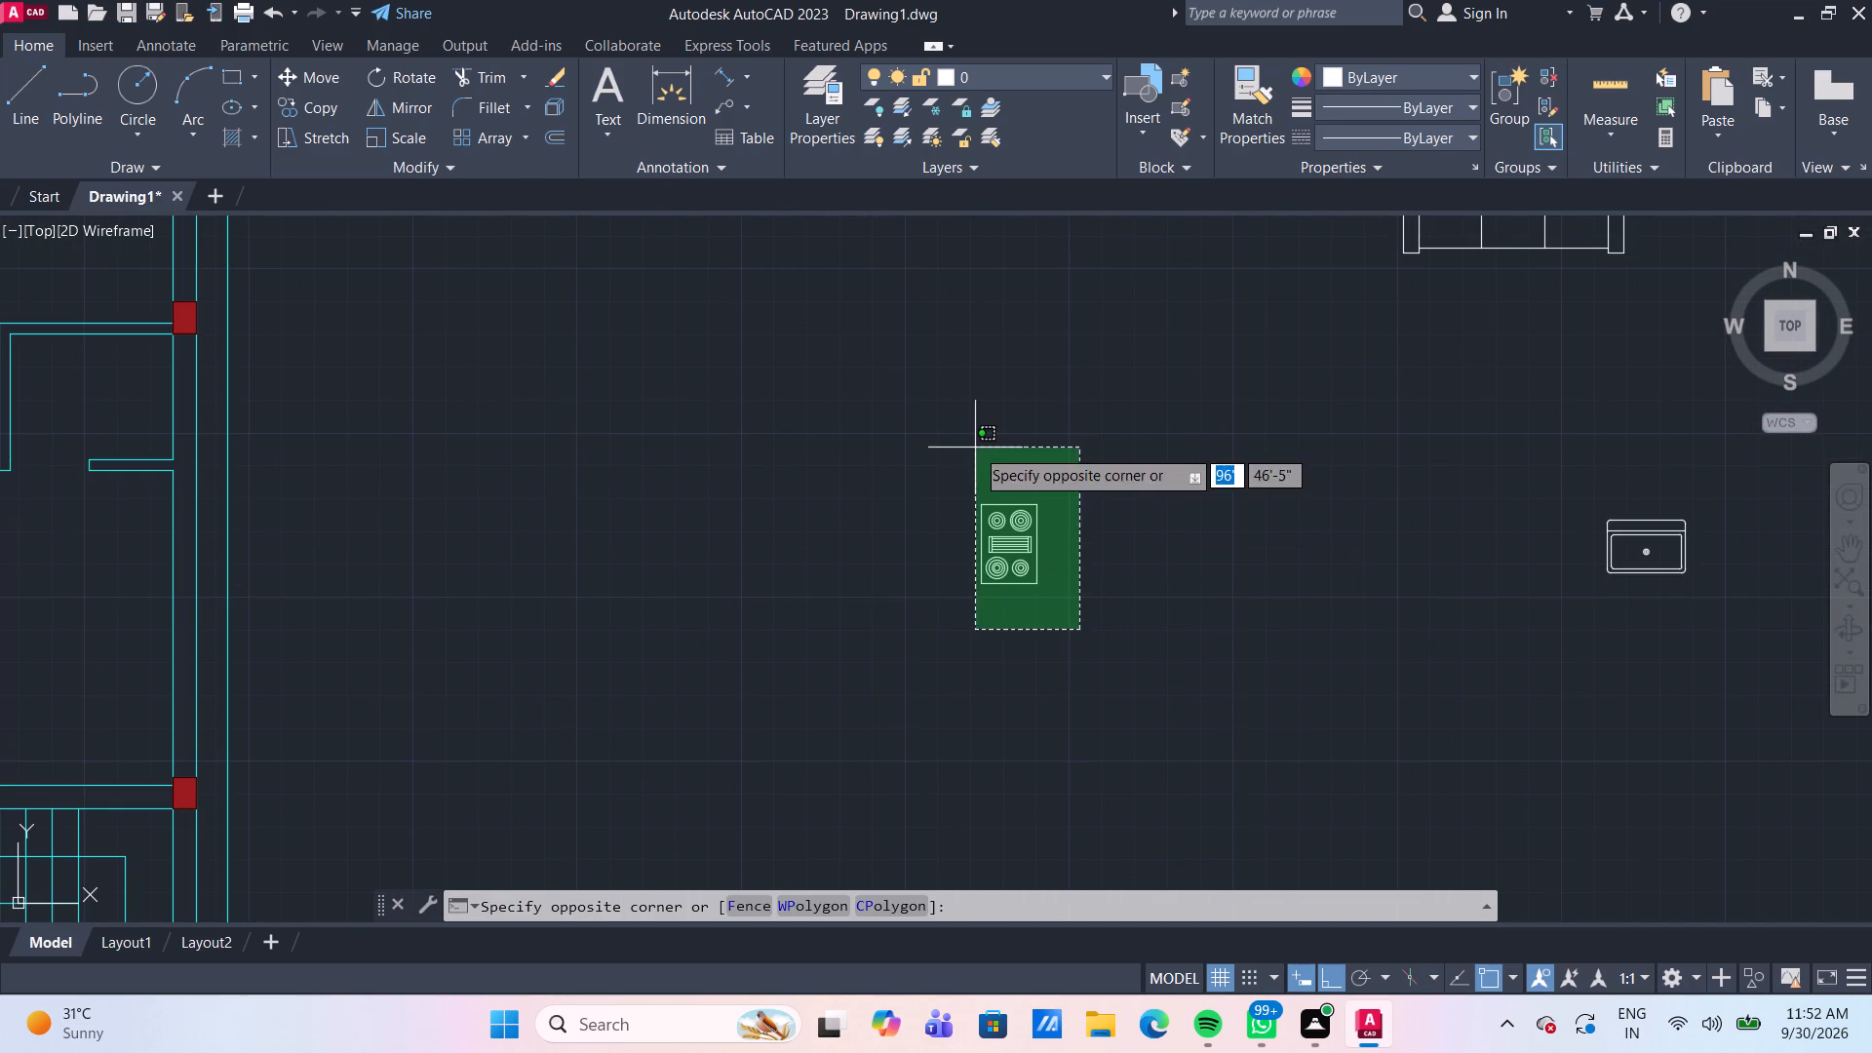
left_click(956, 440)
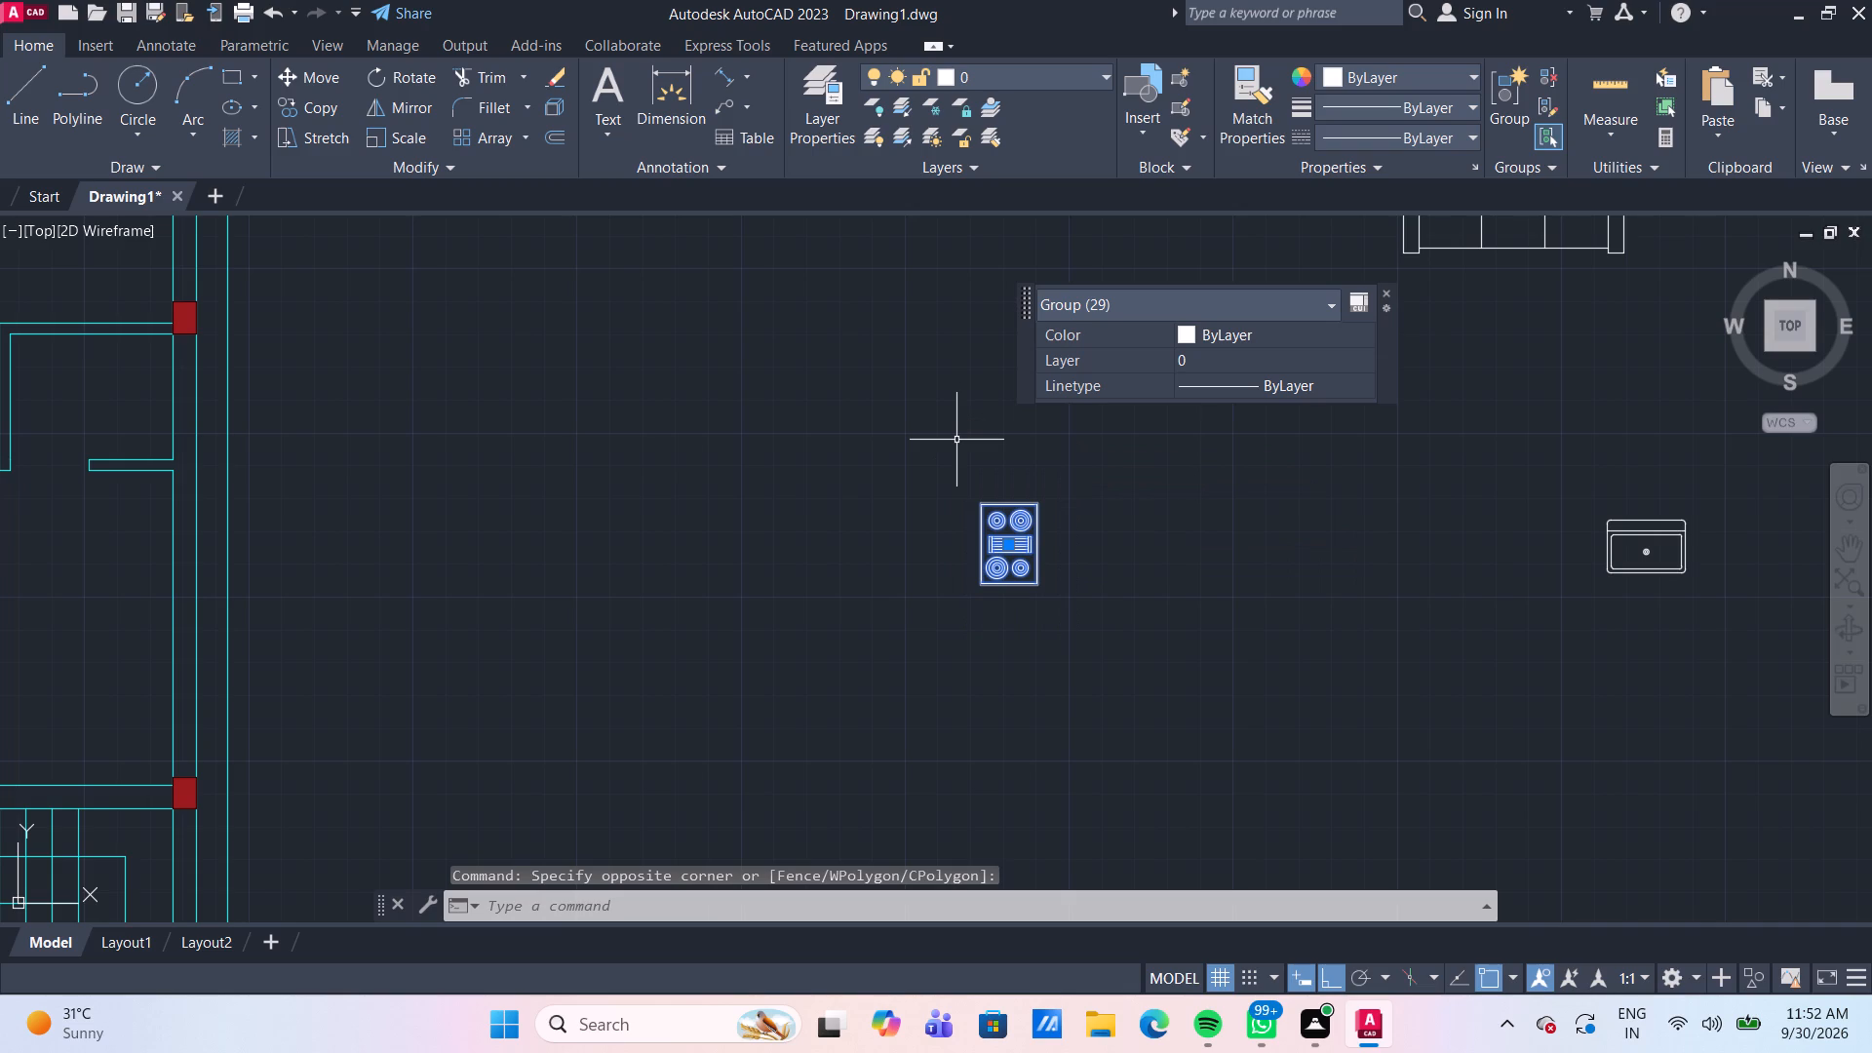
key("m")
key("Return")
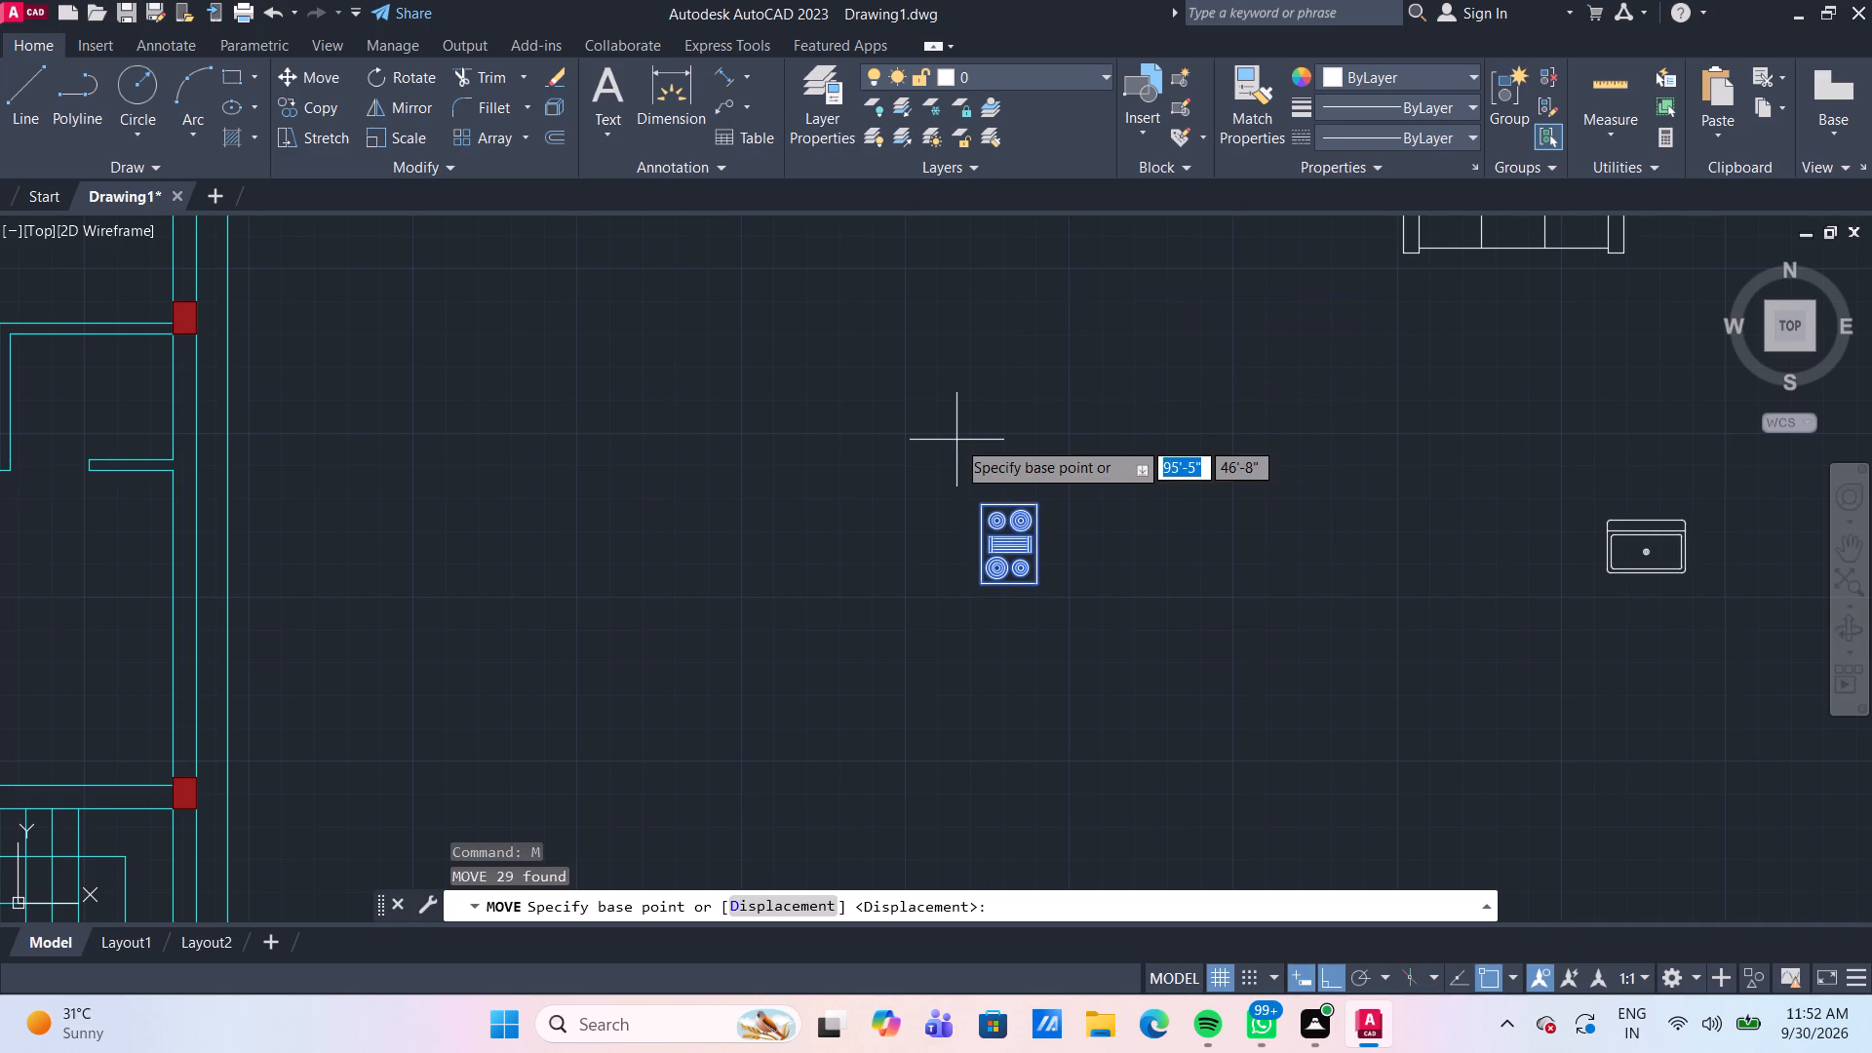
scroll(1000, 546, "up", 2)
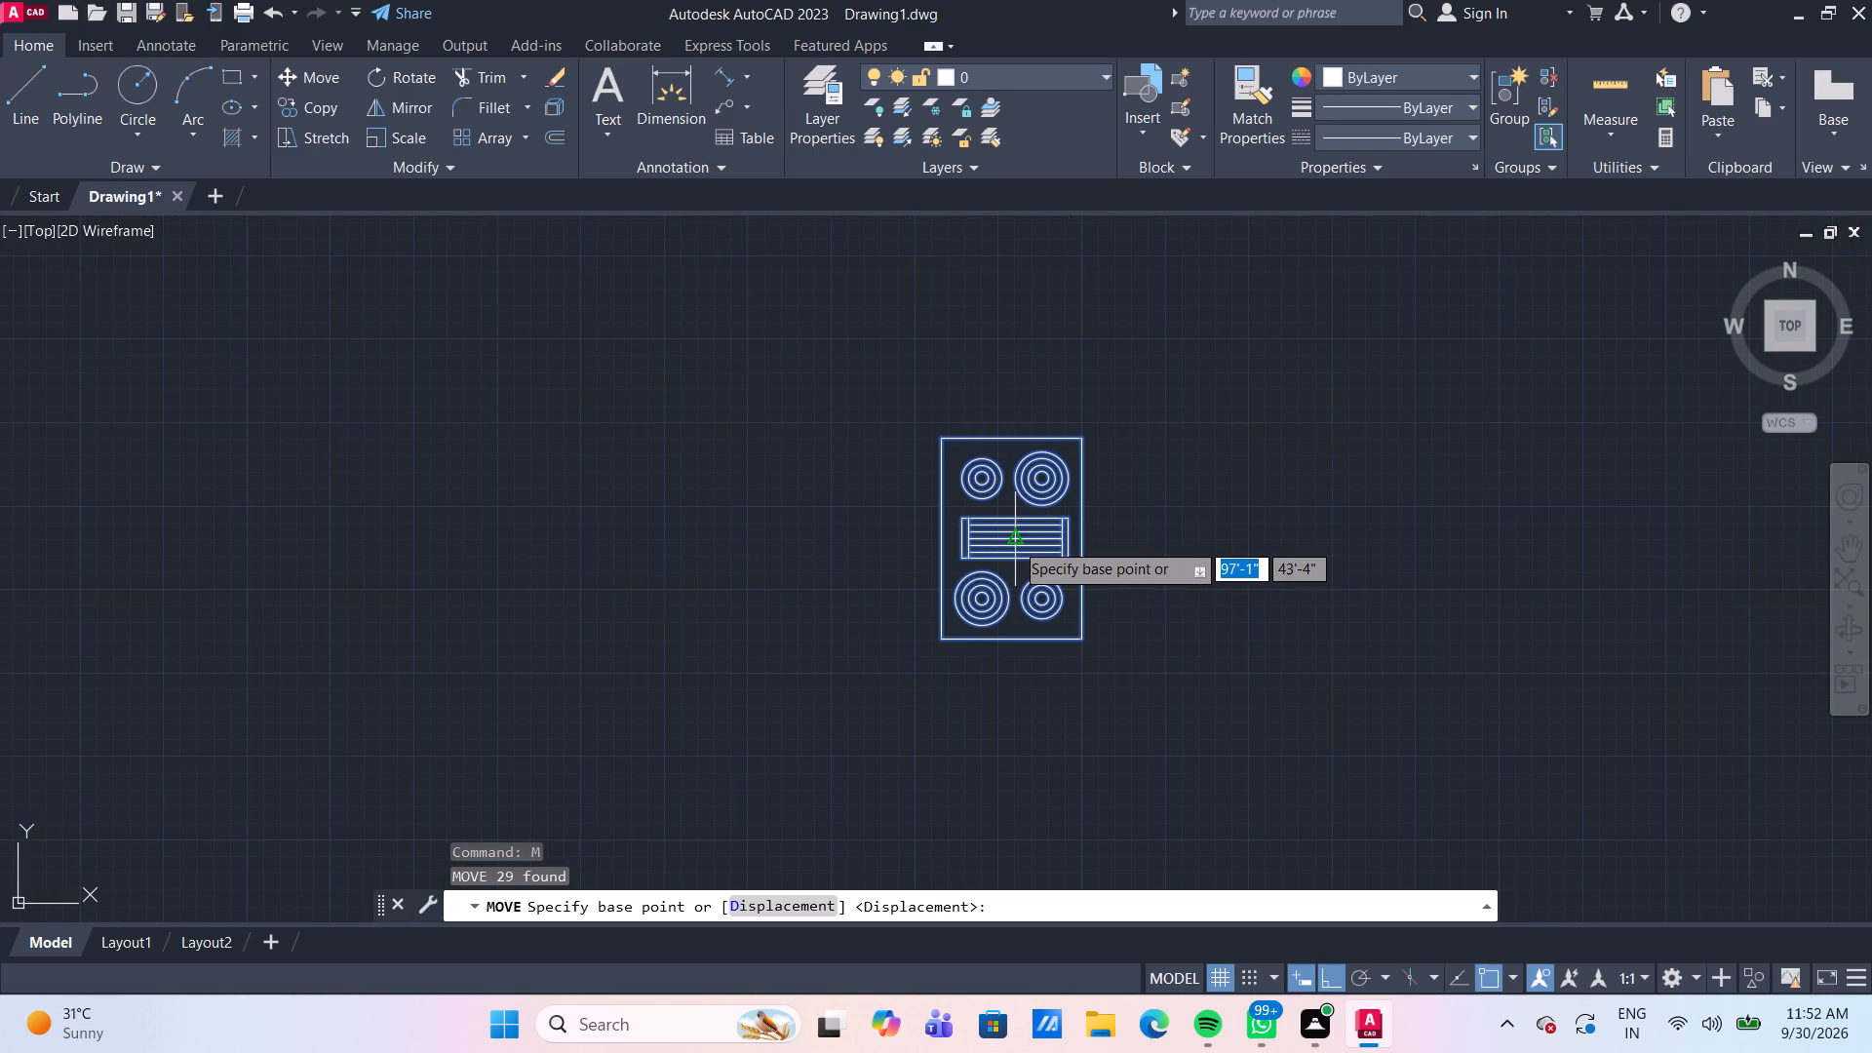
left_click(1014, 541)
scroll(1007, 539, "down", 4)
scroll(379, 413, "up", 2)
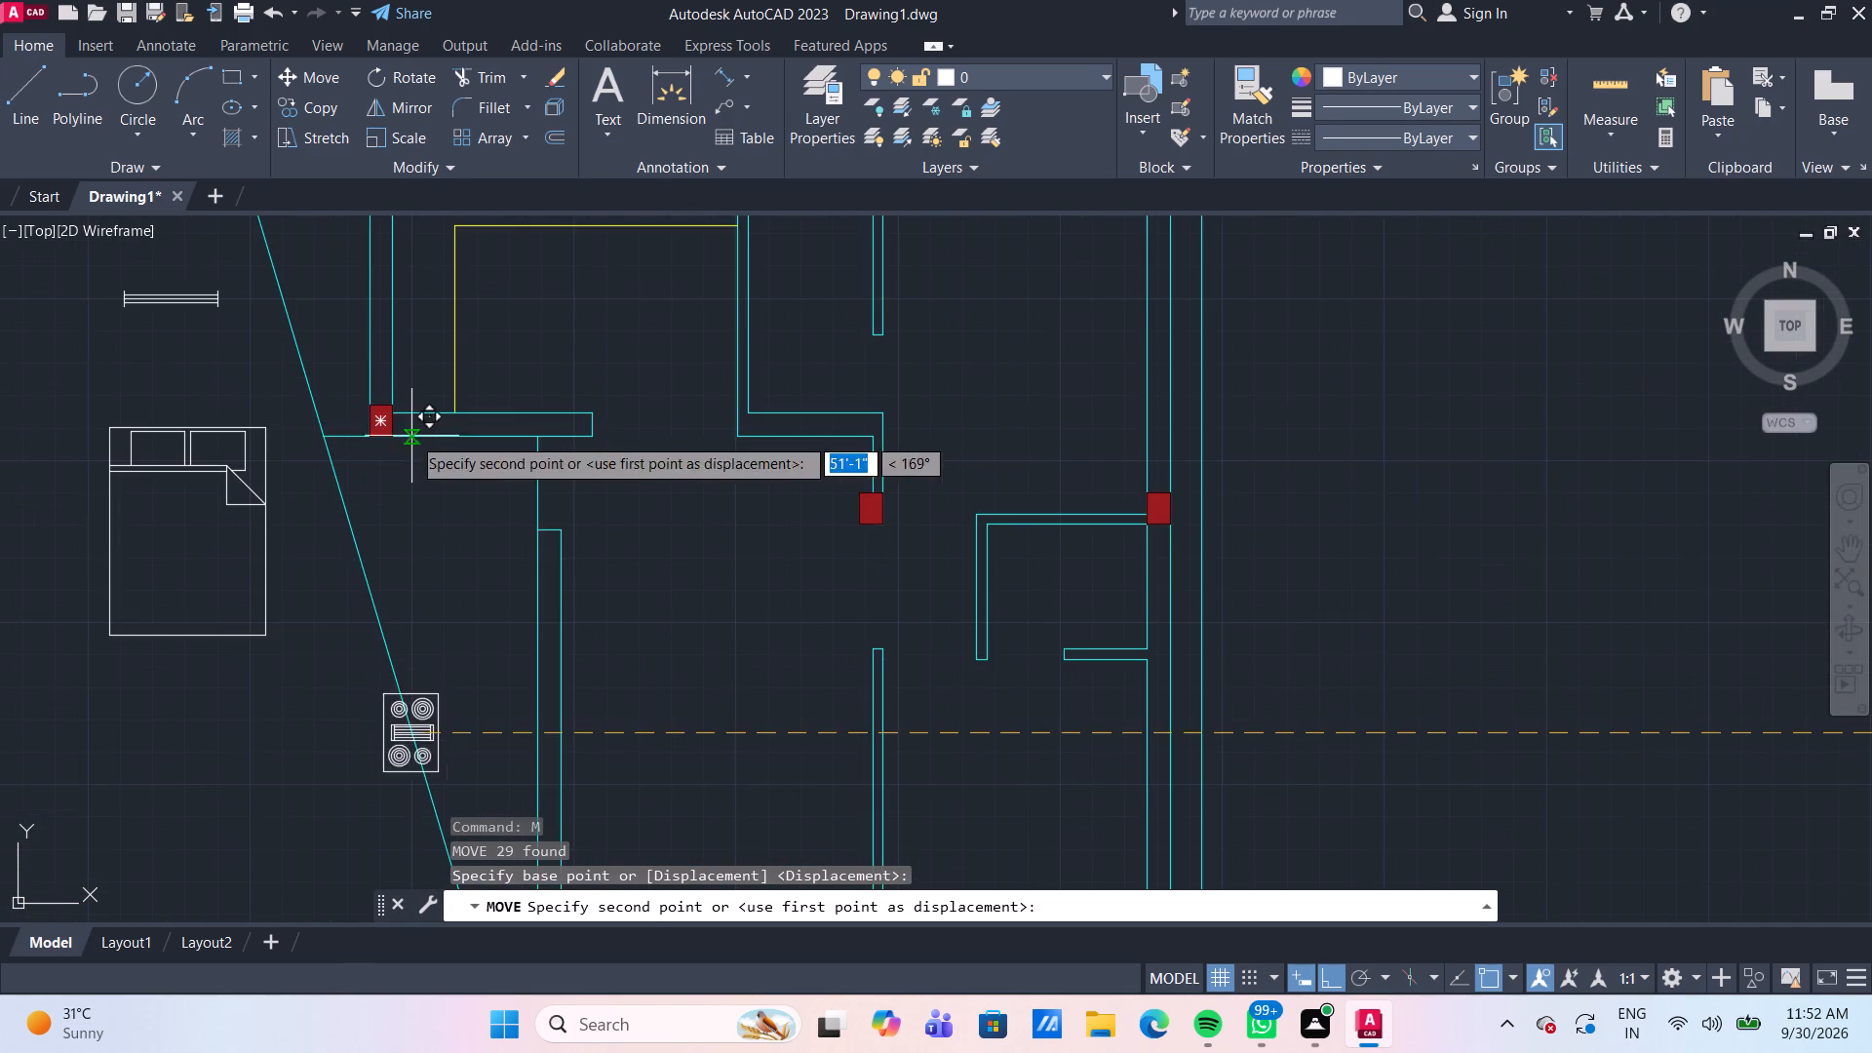
left_click(1330, 977)
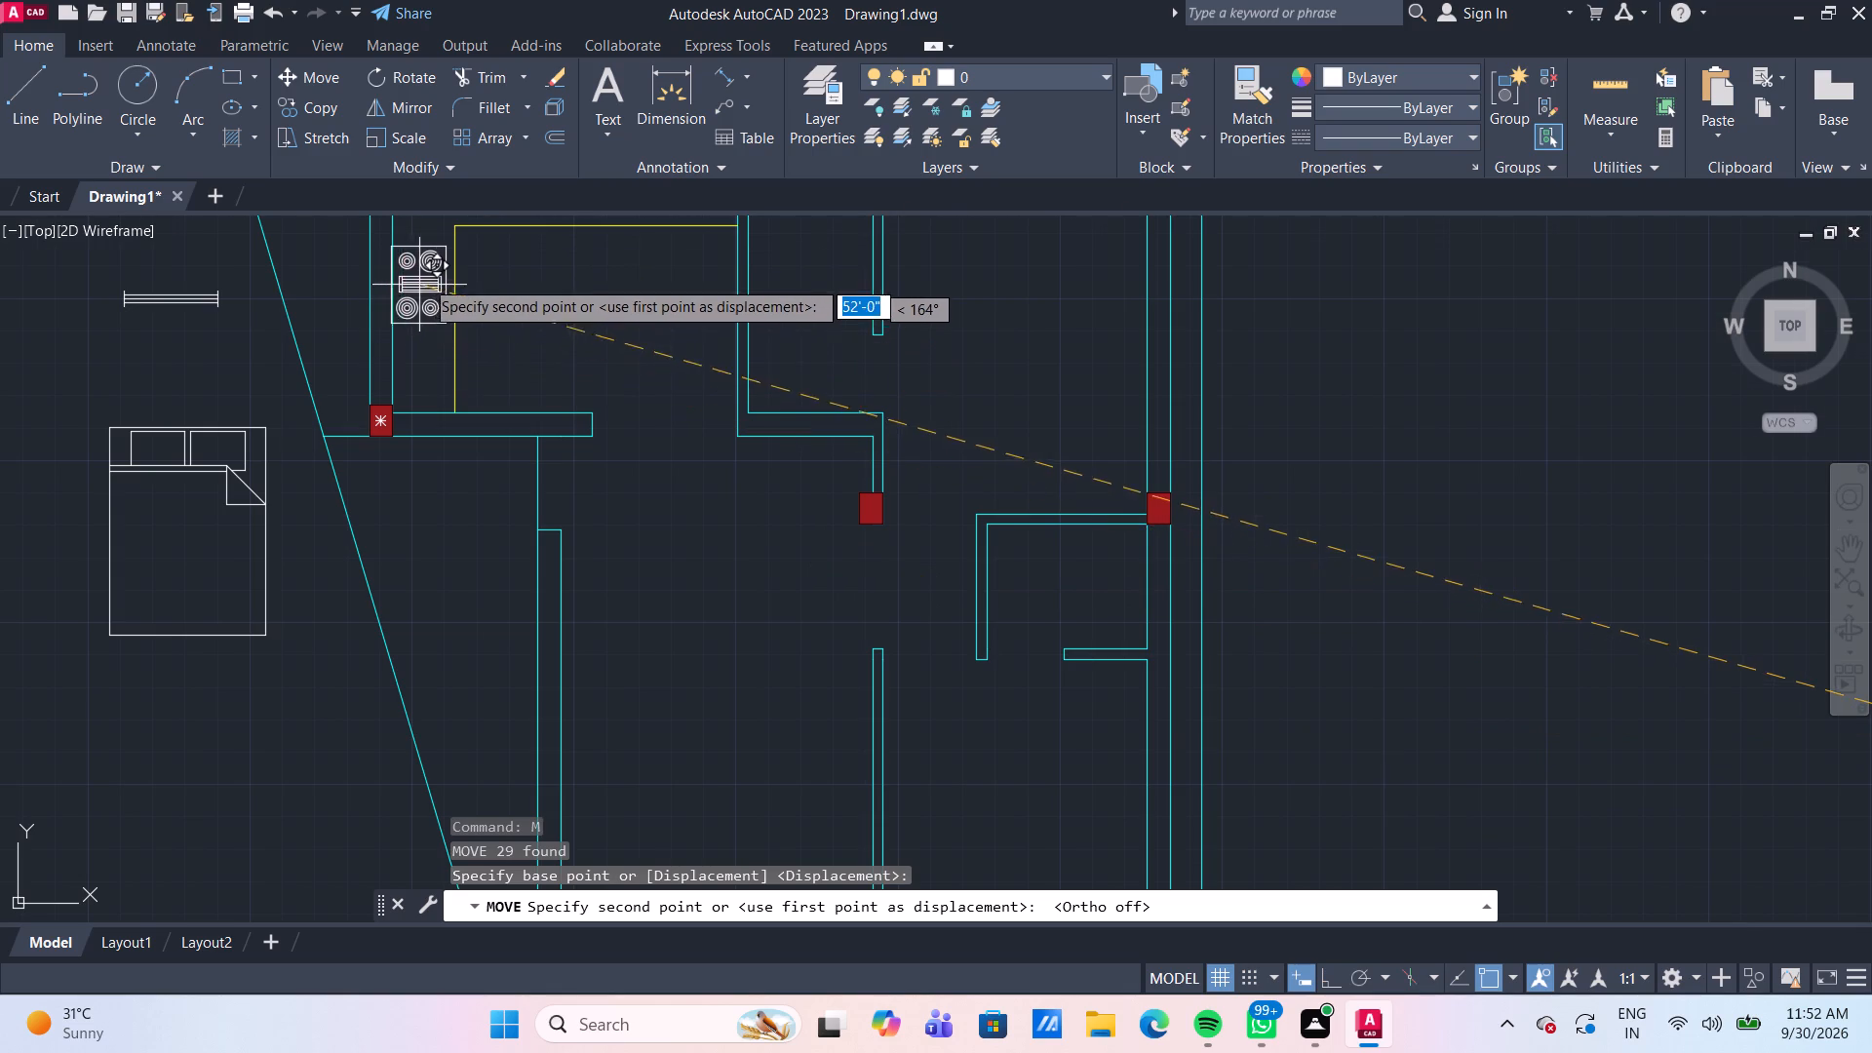
scroll(428, 273, "up", 2)
middle_click_drag(427, 268, 415, 440)
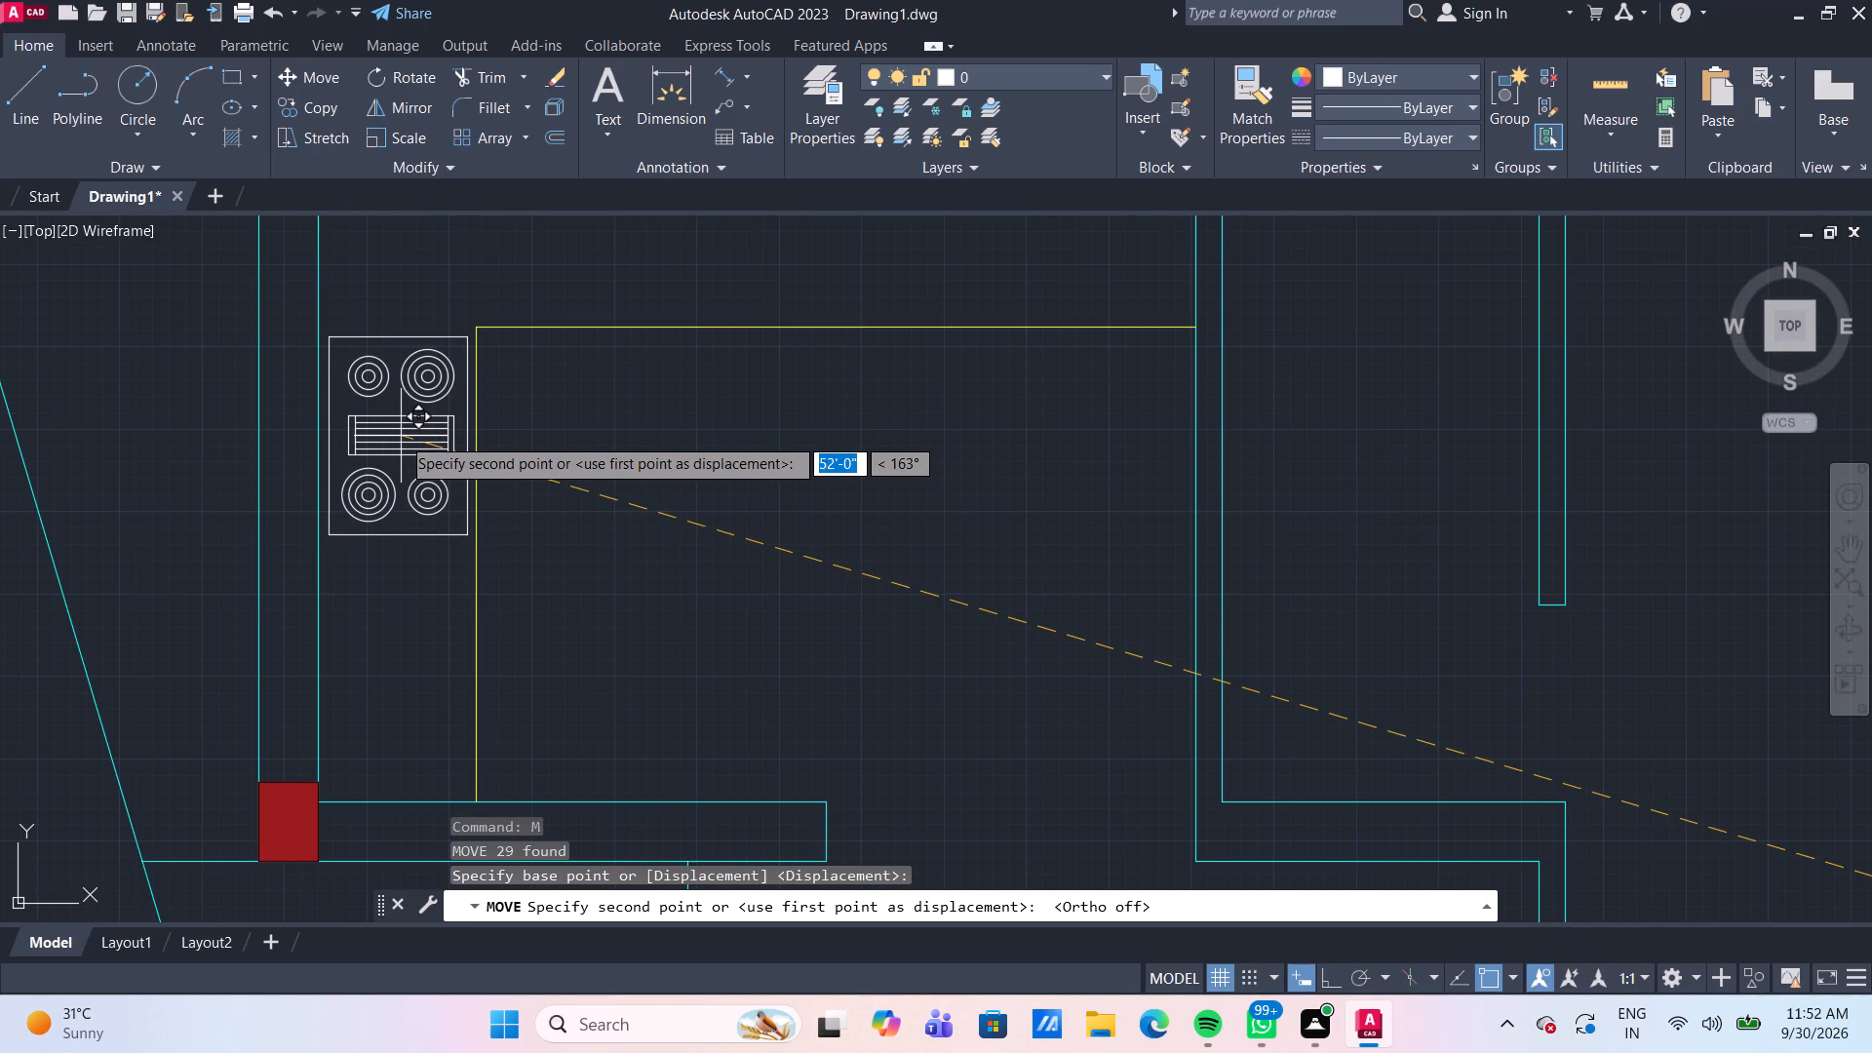
left_click(401, 436)
Rotate the sink symbol beside the floor plan a quarter turn counterclockwise about its lower-left corner, with Ortho mode on.
scroll(401, 436, "down", 3)
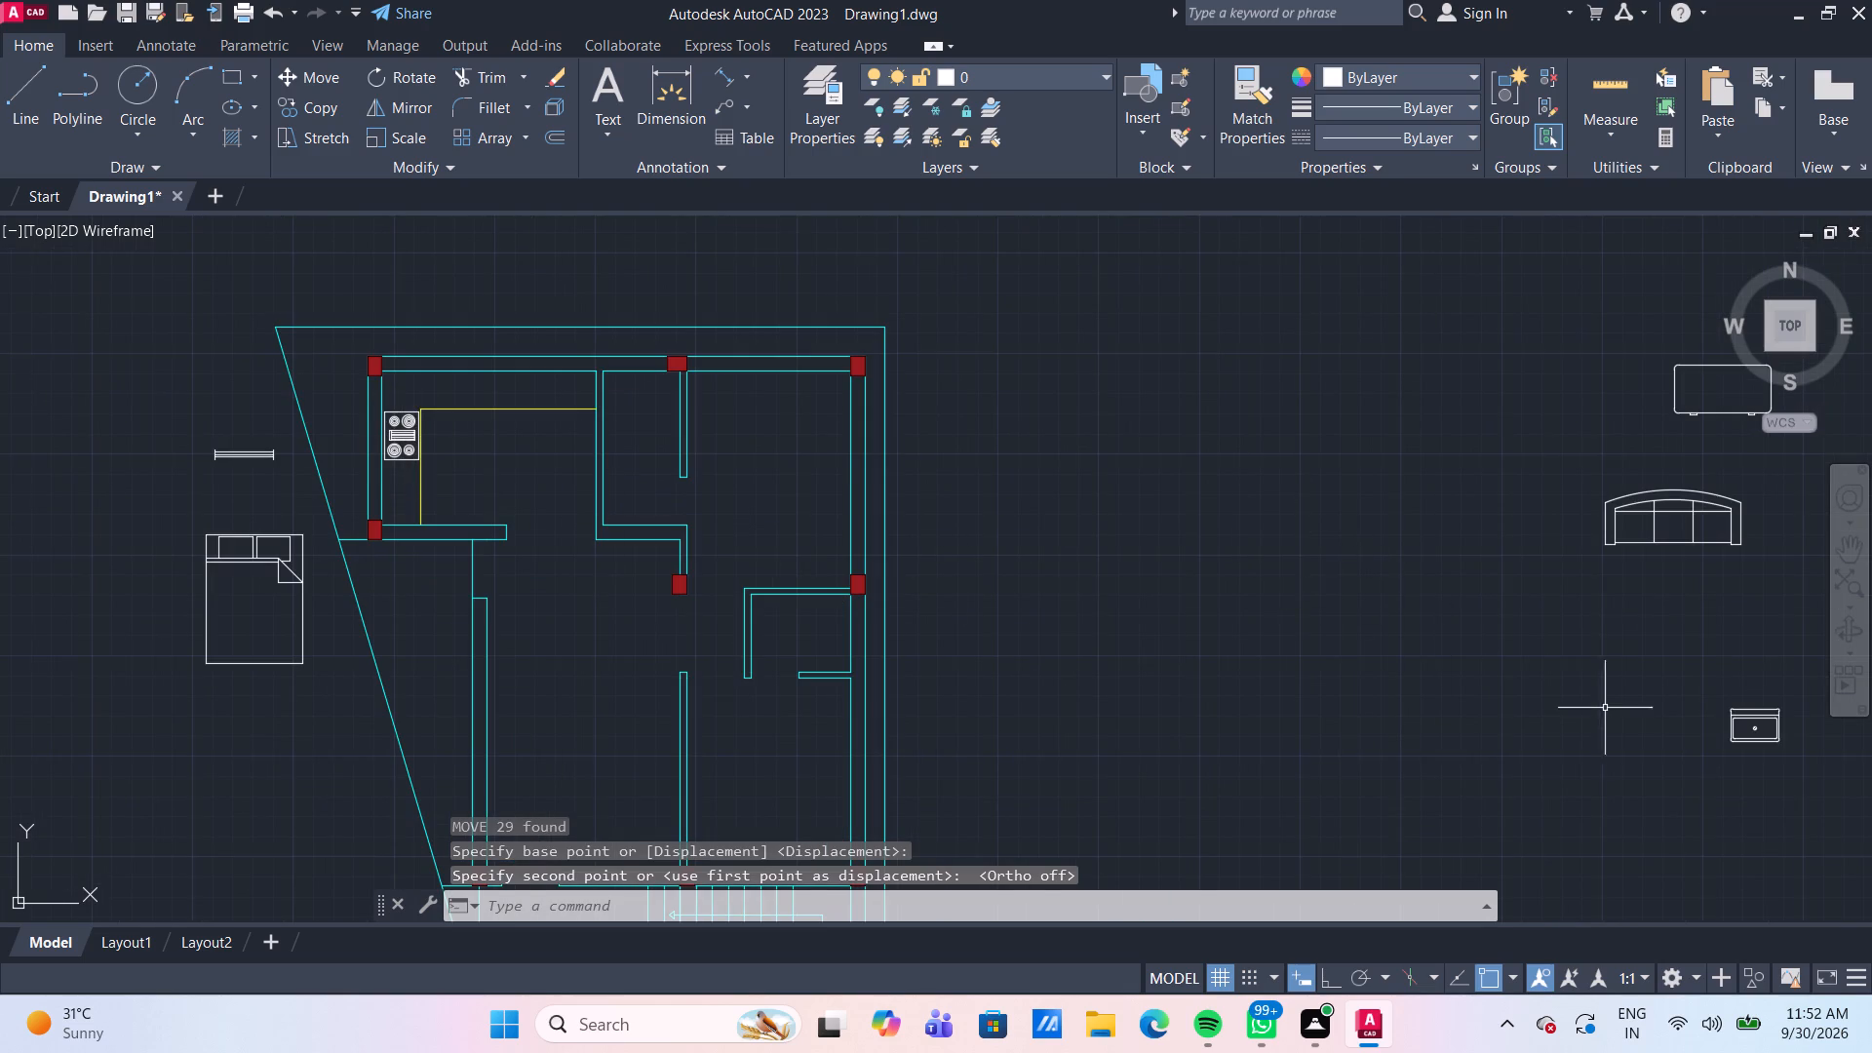
scroll(1584, 715, "down", 1)
middle_click_drag(1559, 707, 1169, 550)
scroll(1366, 618, "up", 2)
left_click_drag(1320, 568, 1266, 545)
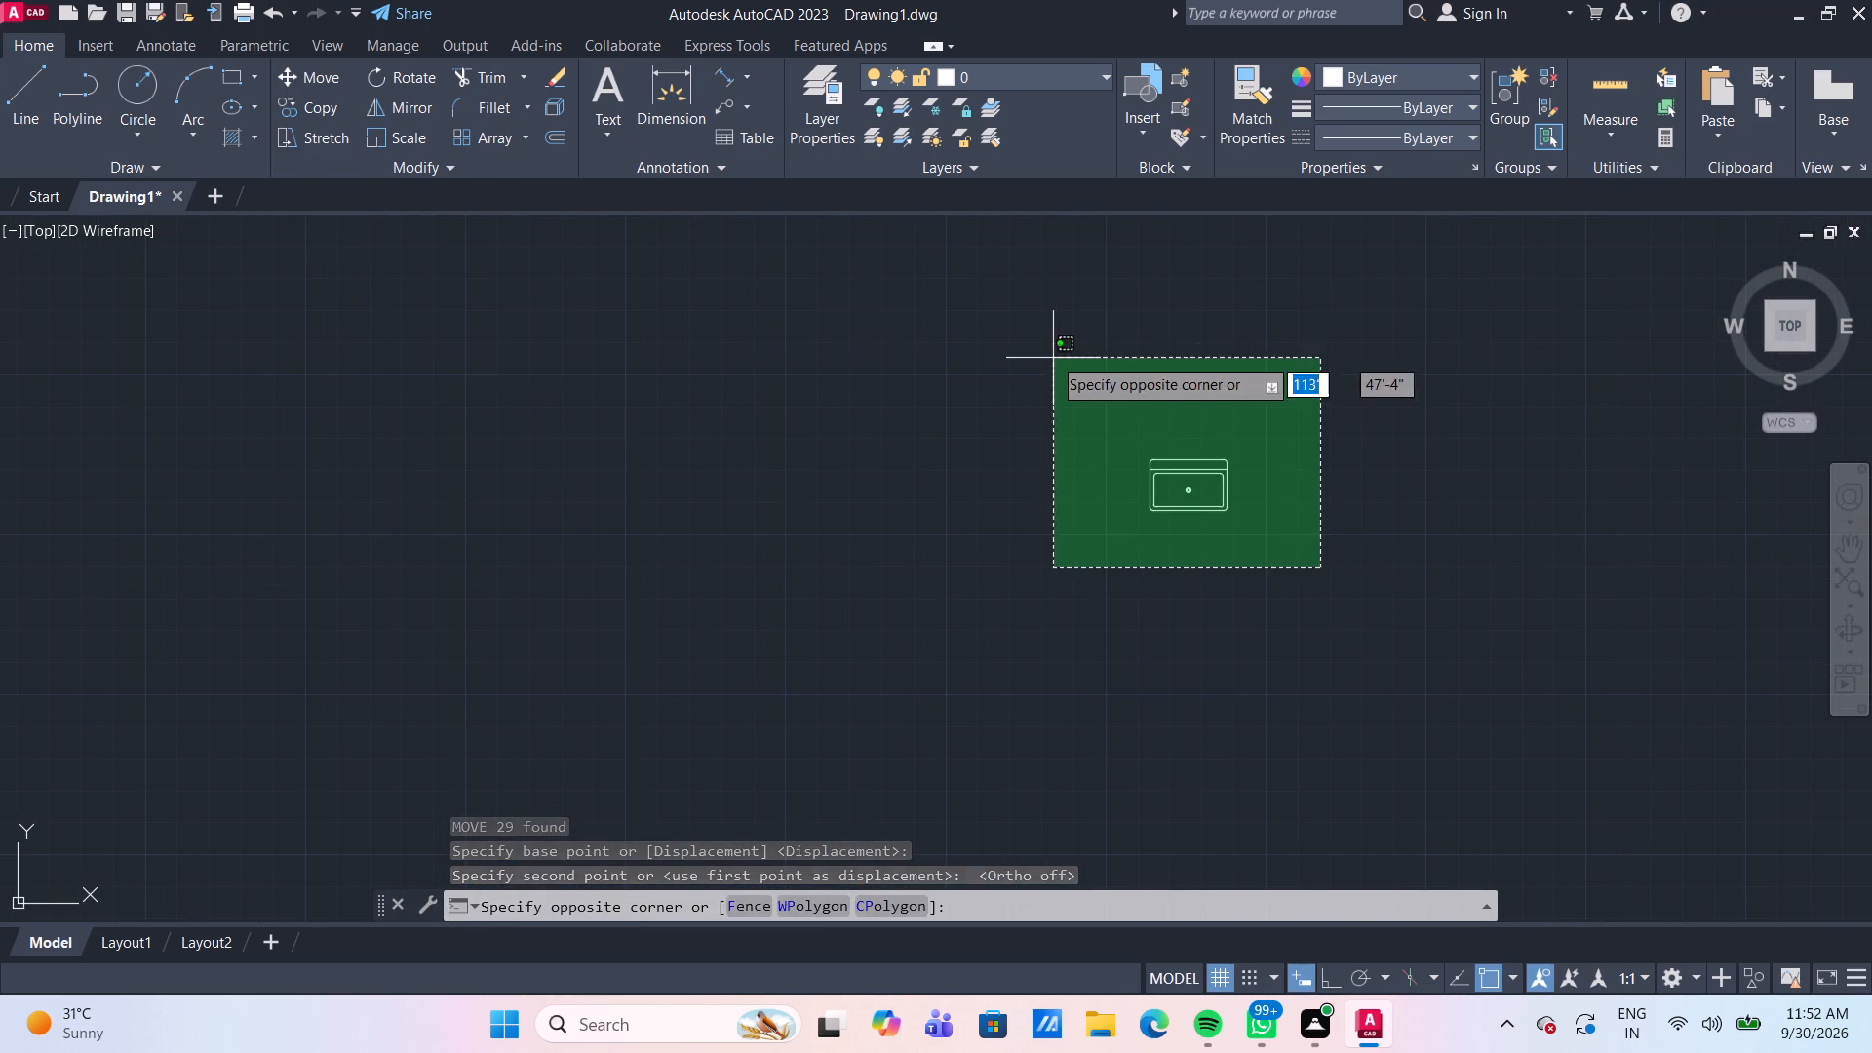
left_click(1036, 360)
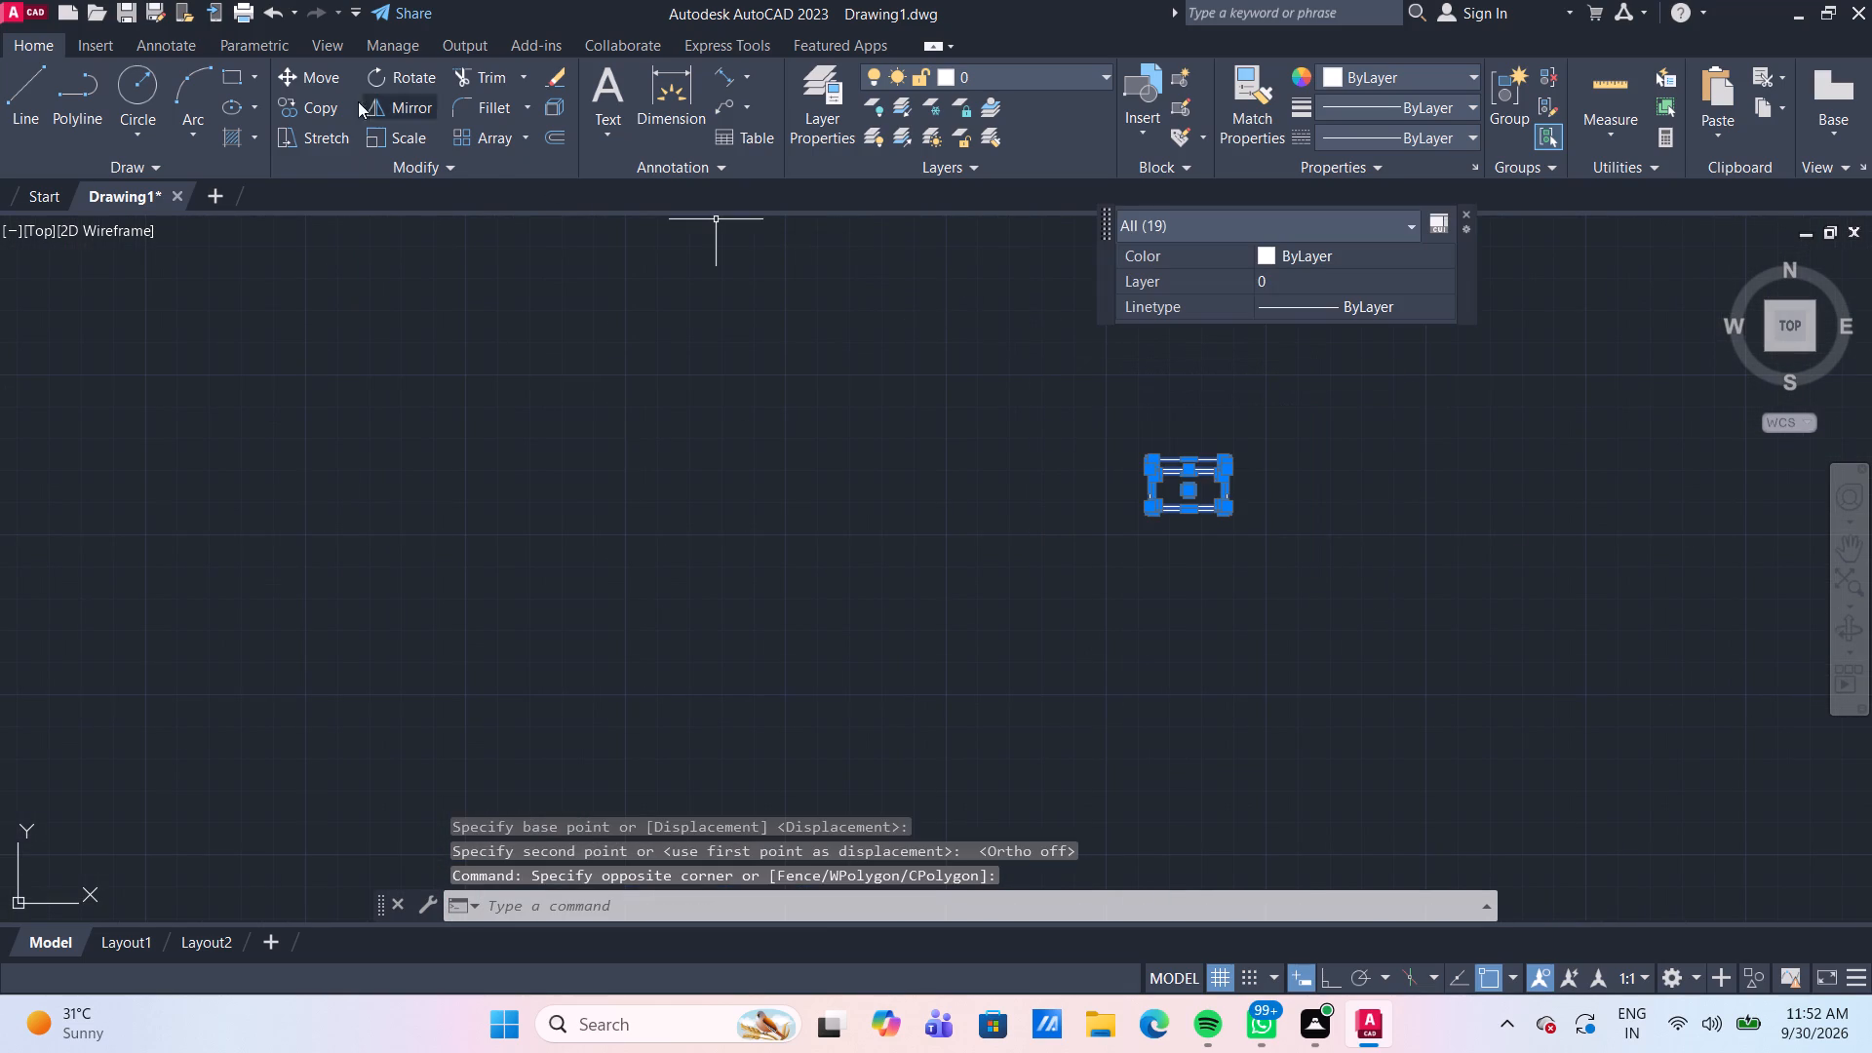
left_click(408, 78)
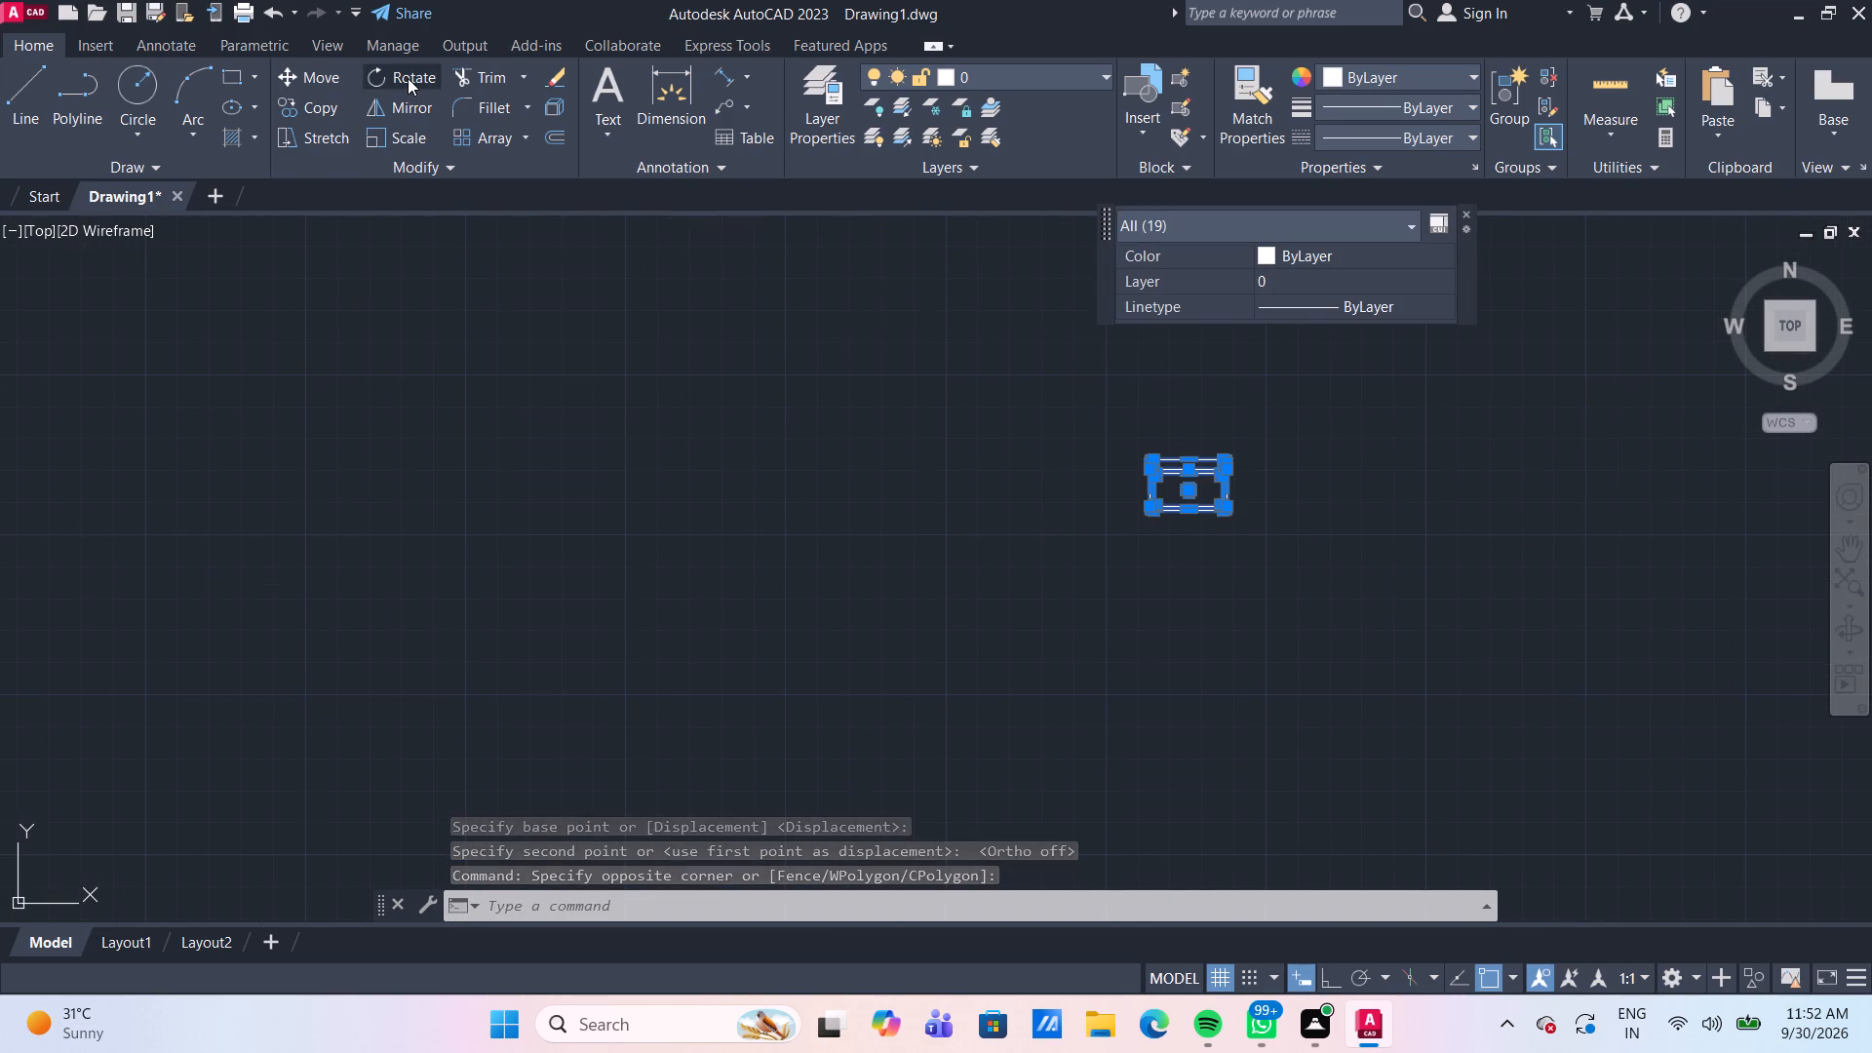
left_click(1335, 977)
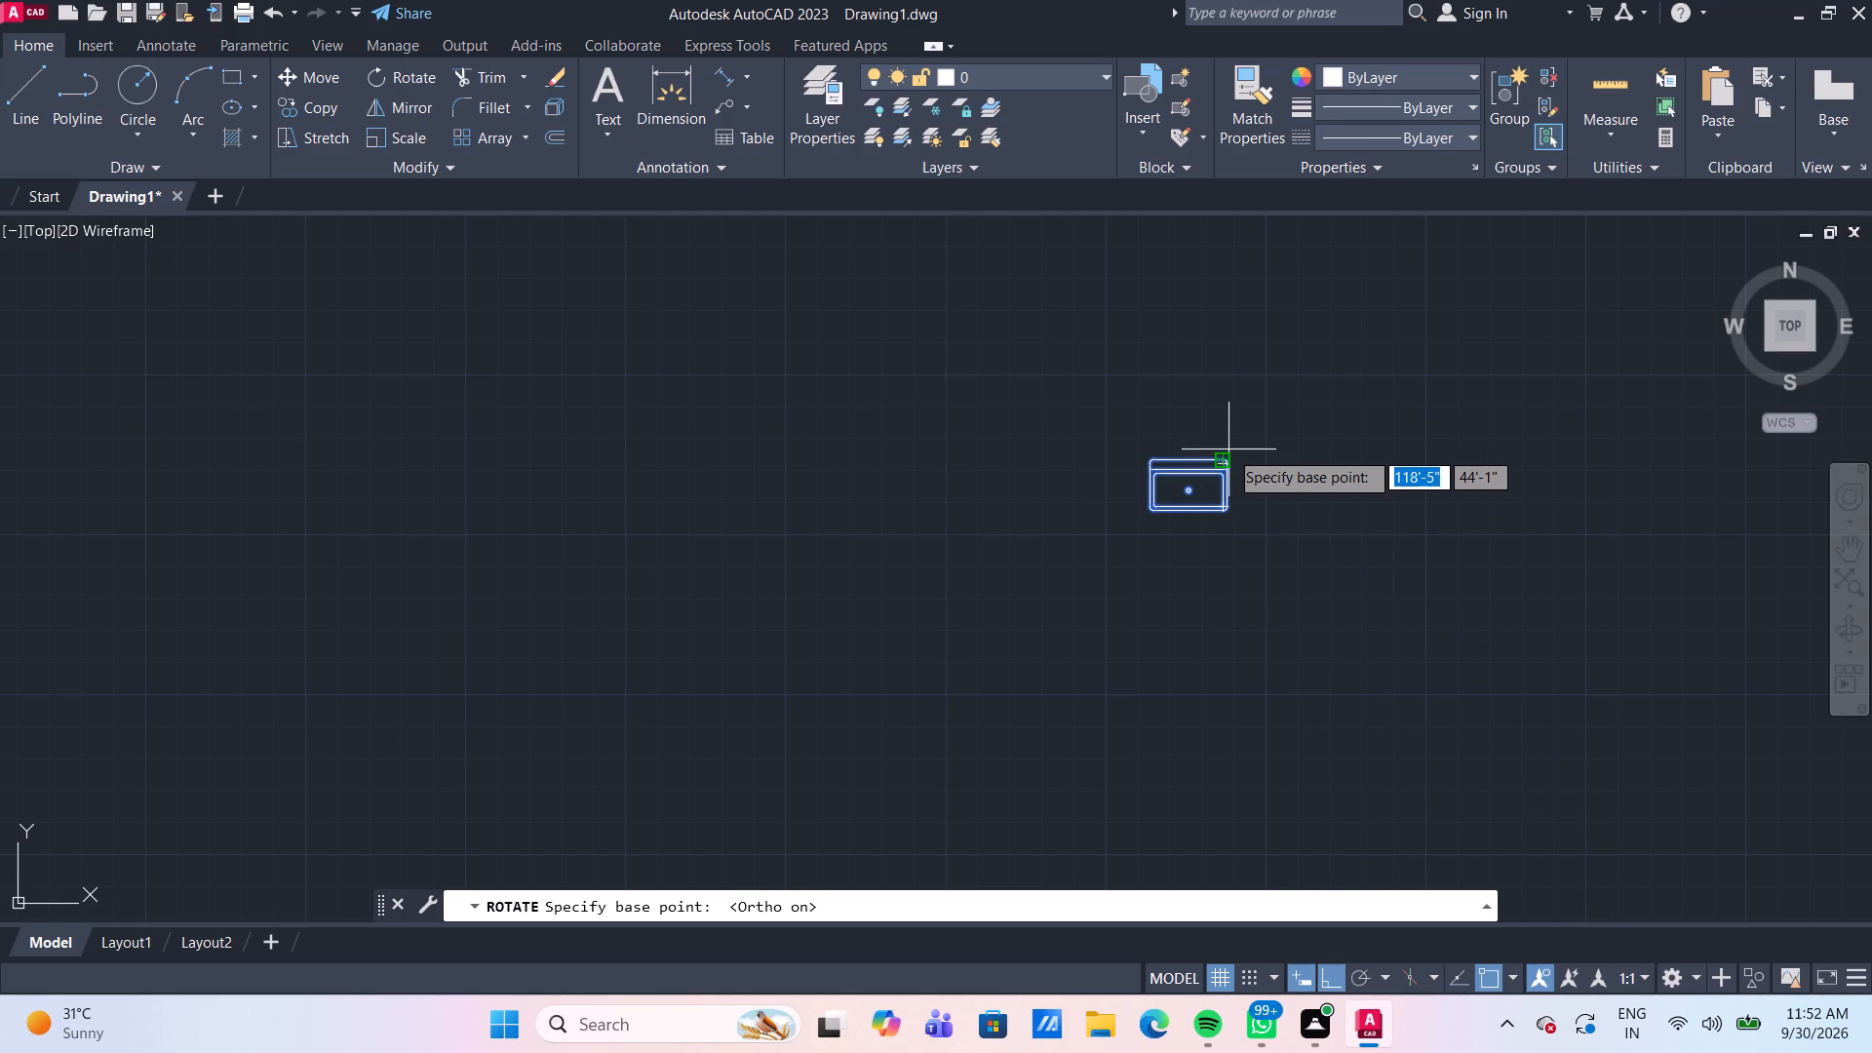
left_click_drag(1145, 509, 1165, 537)
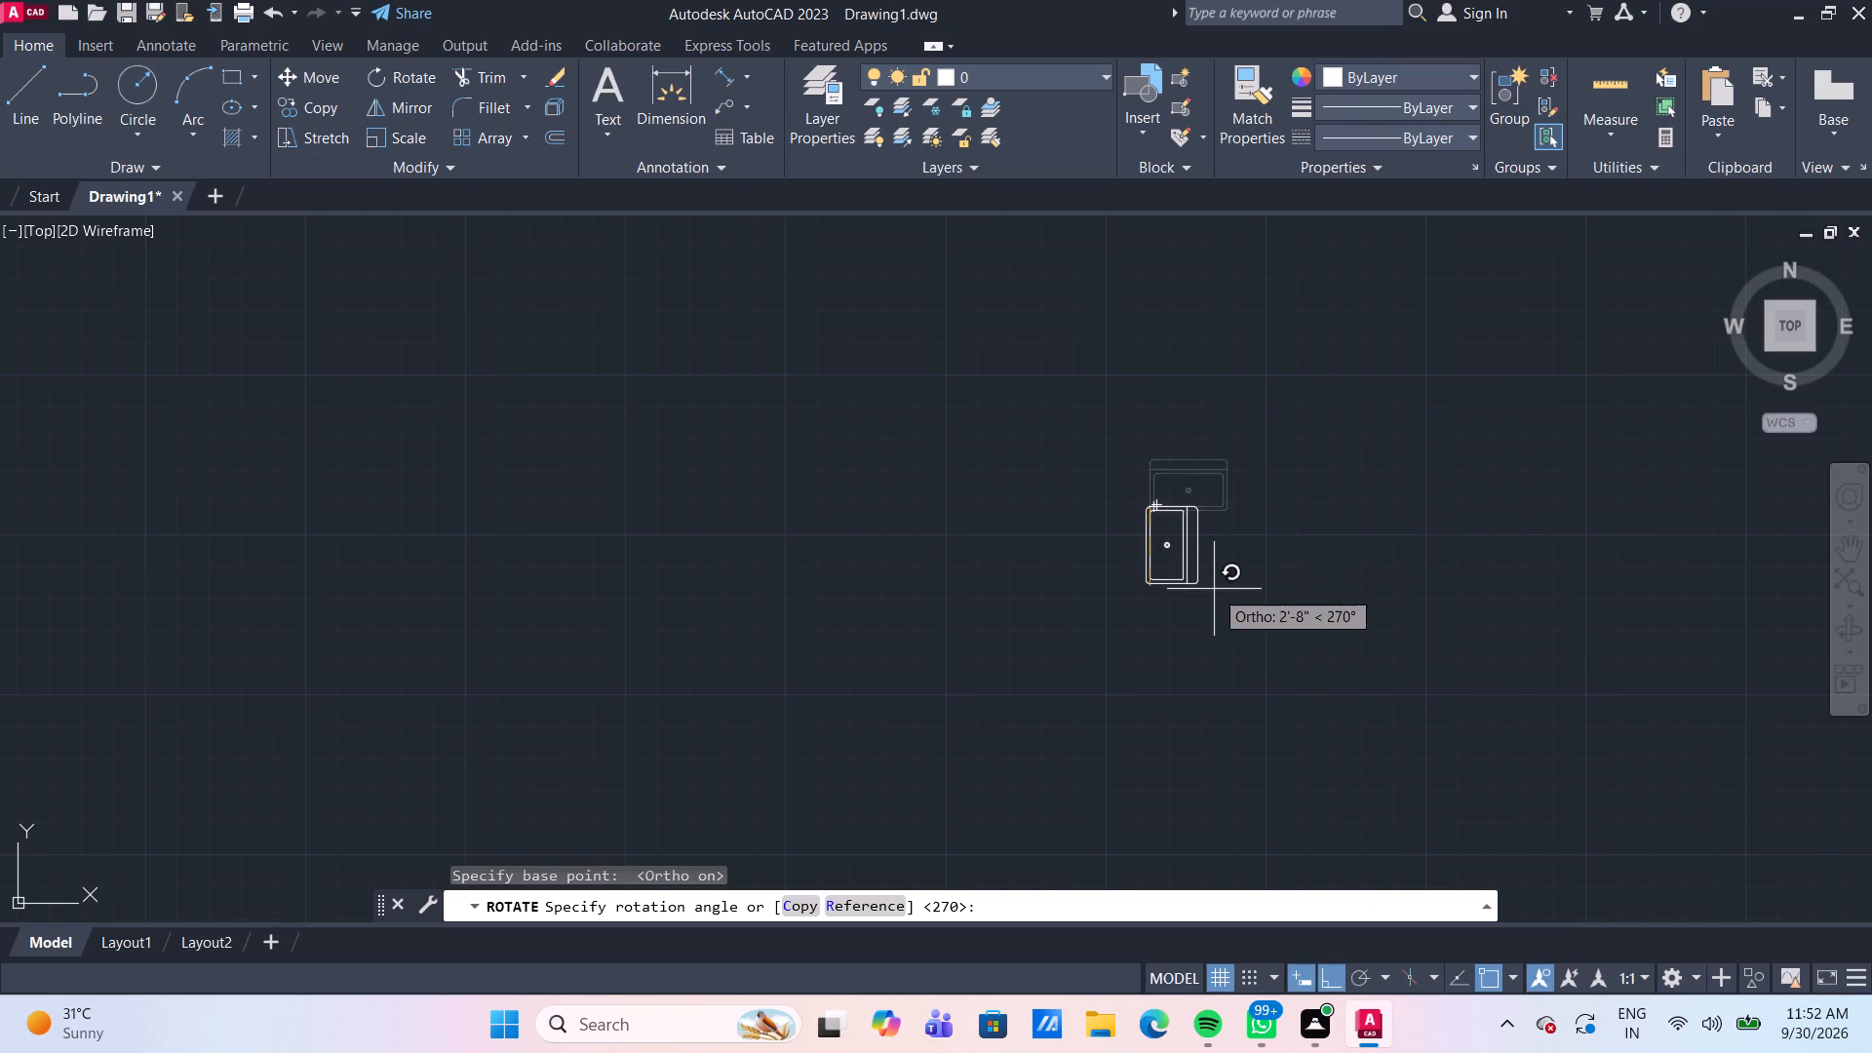
left_click(1054, 393)
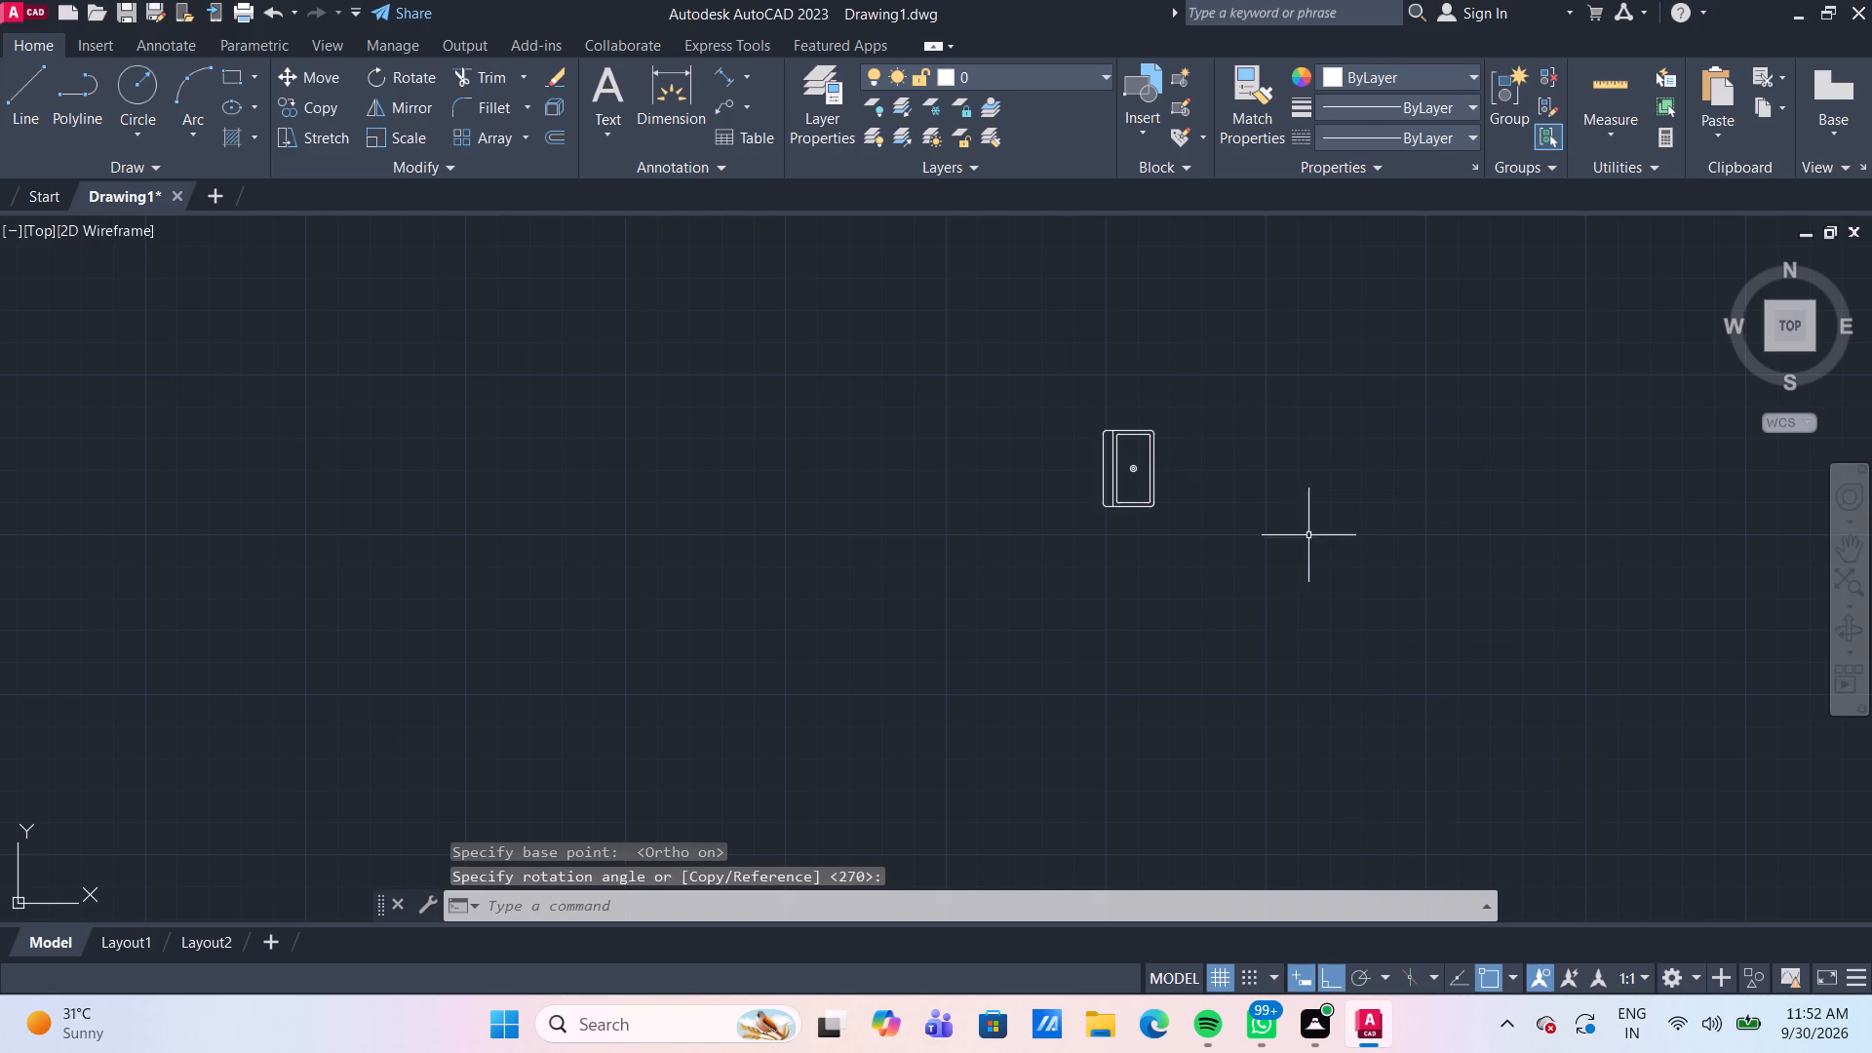
Move the sink symbol by its drain centre, with Ortho off, onto the kitchen counter strip between the range and the red-hatched junction below it.
left_click_drag(1208, 549, 1095, 464)
left_click(1026, 385)
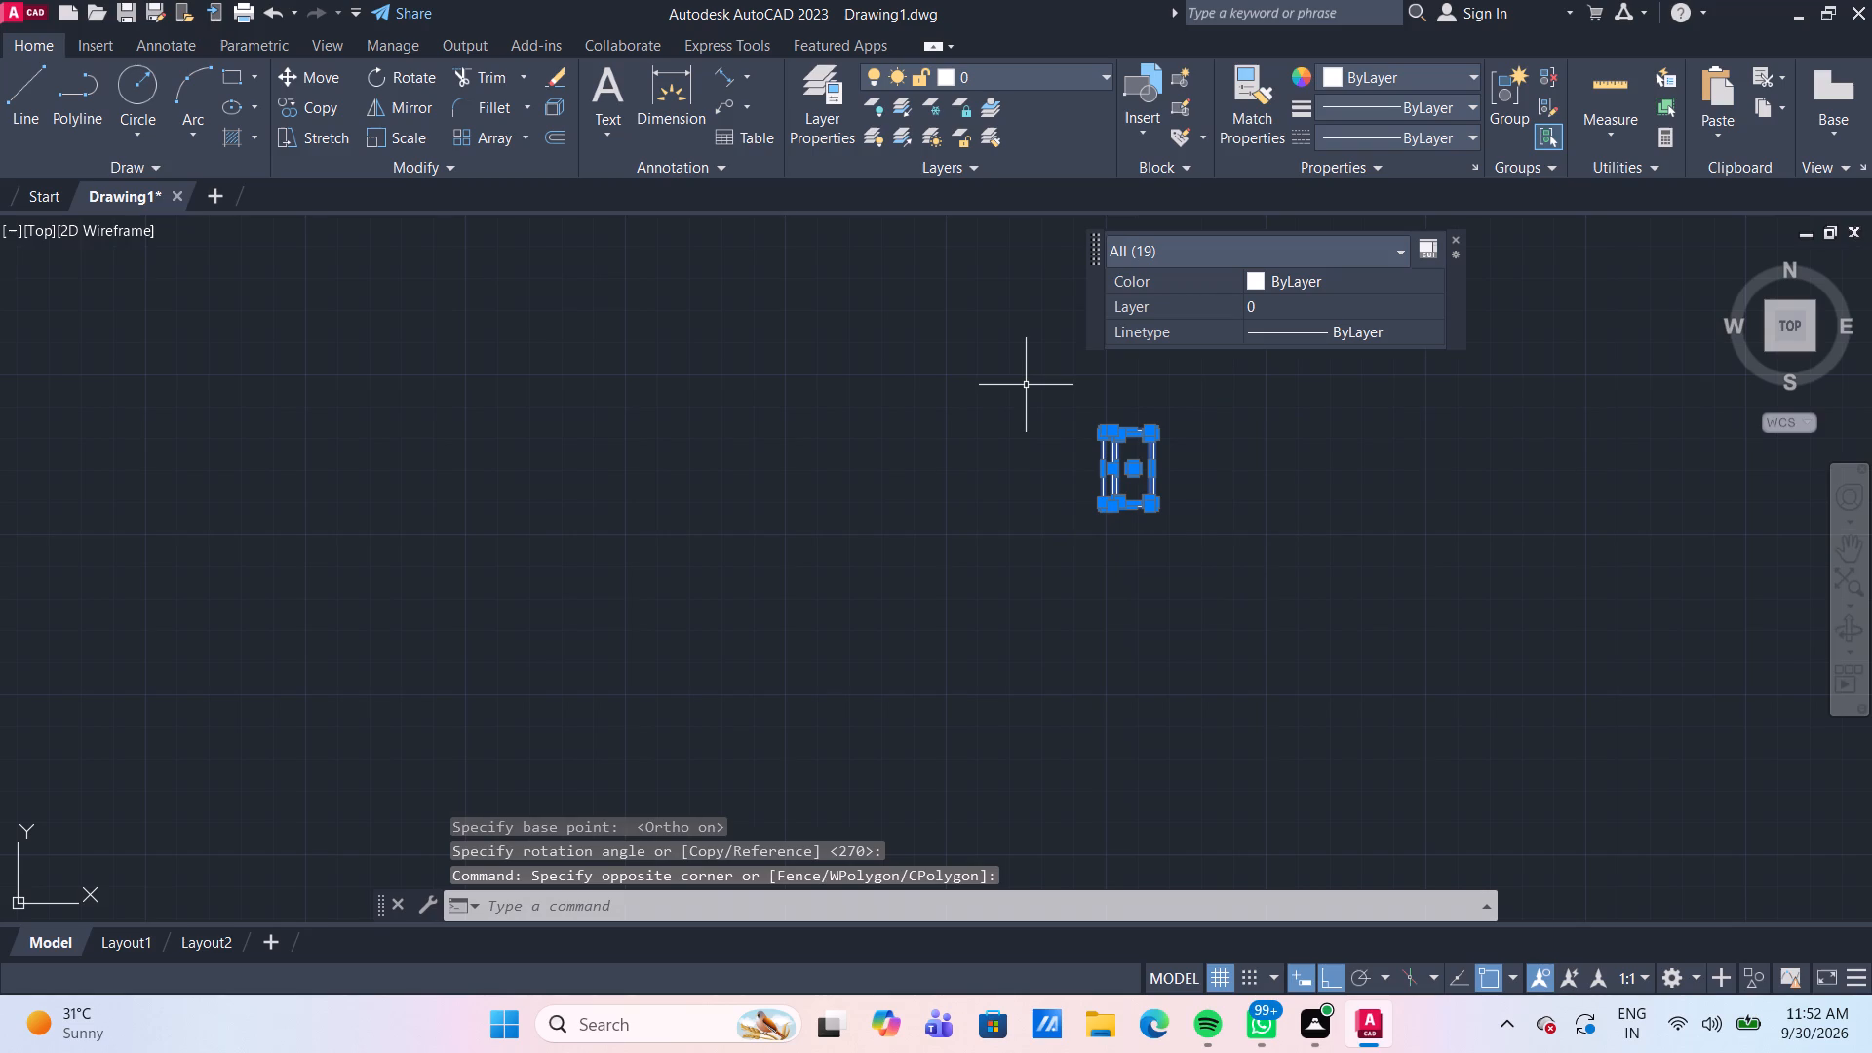
key("m")
key("Return")
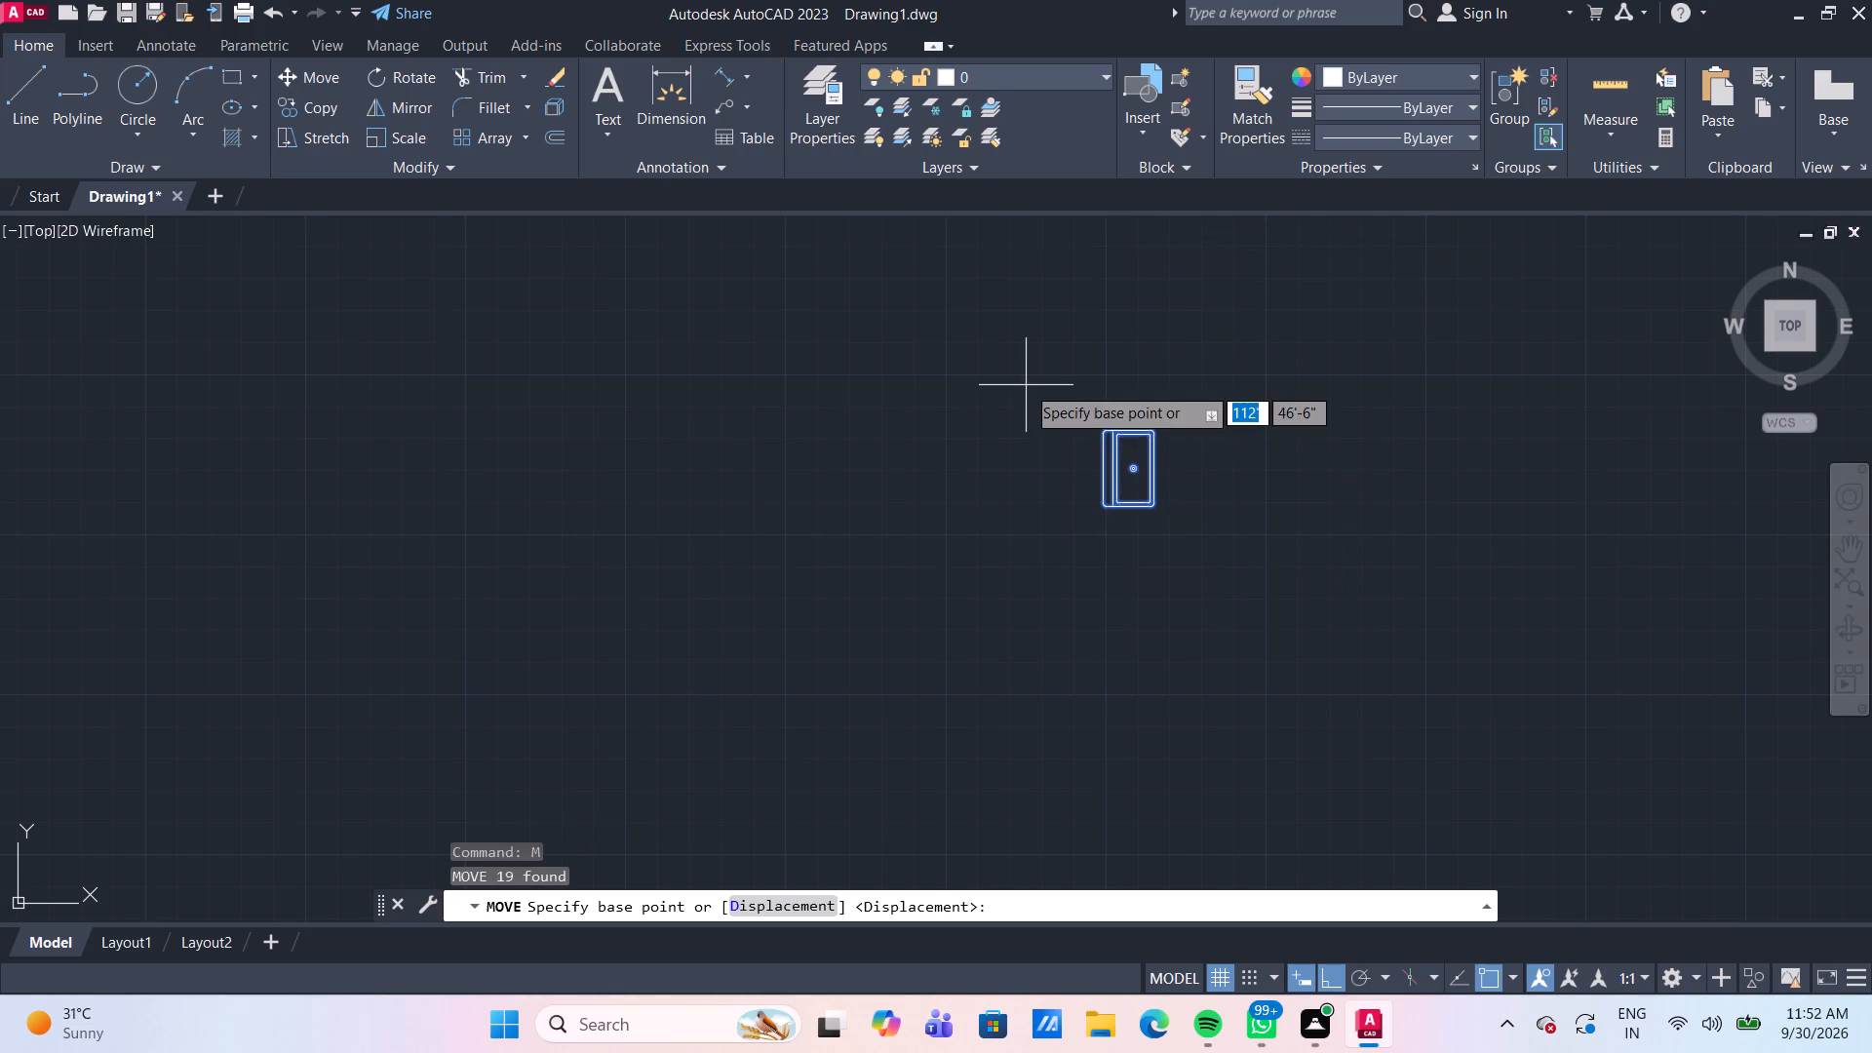
scroll(1164, 471, "up", 3)
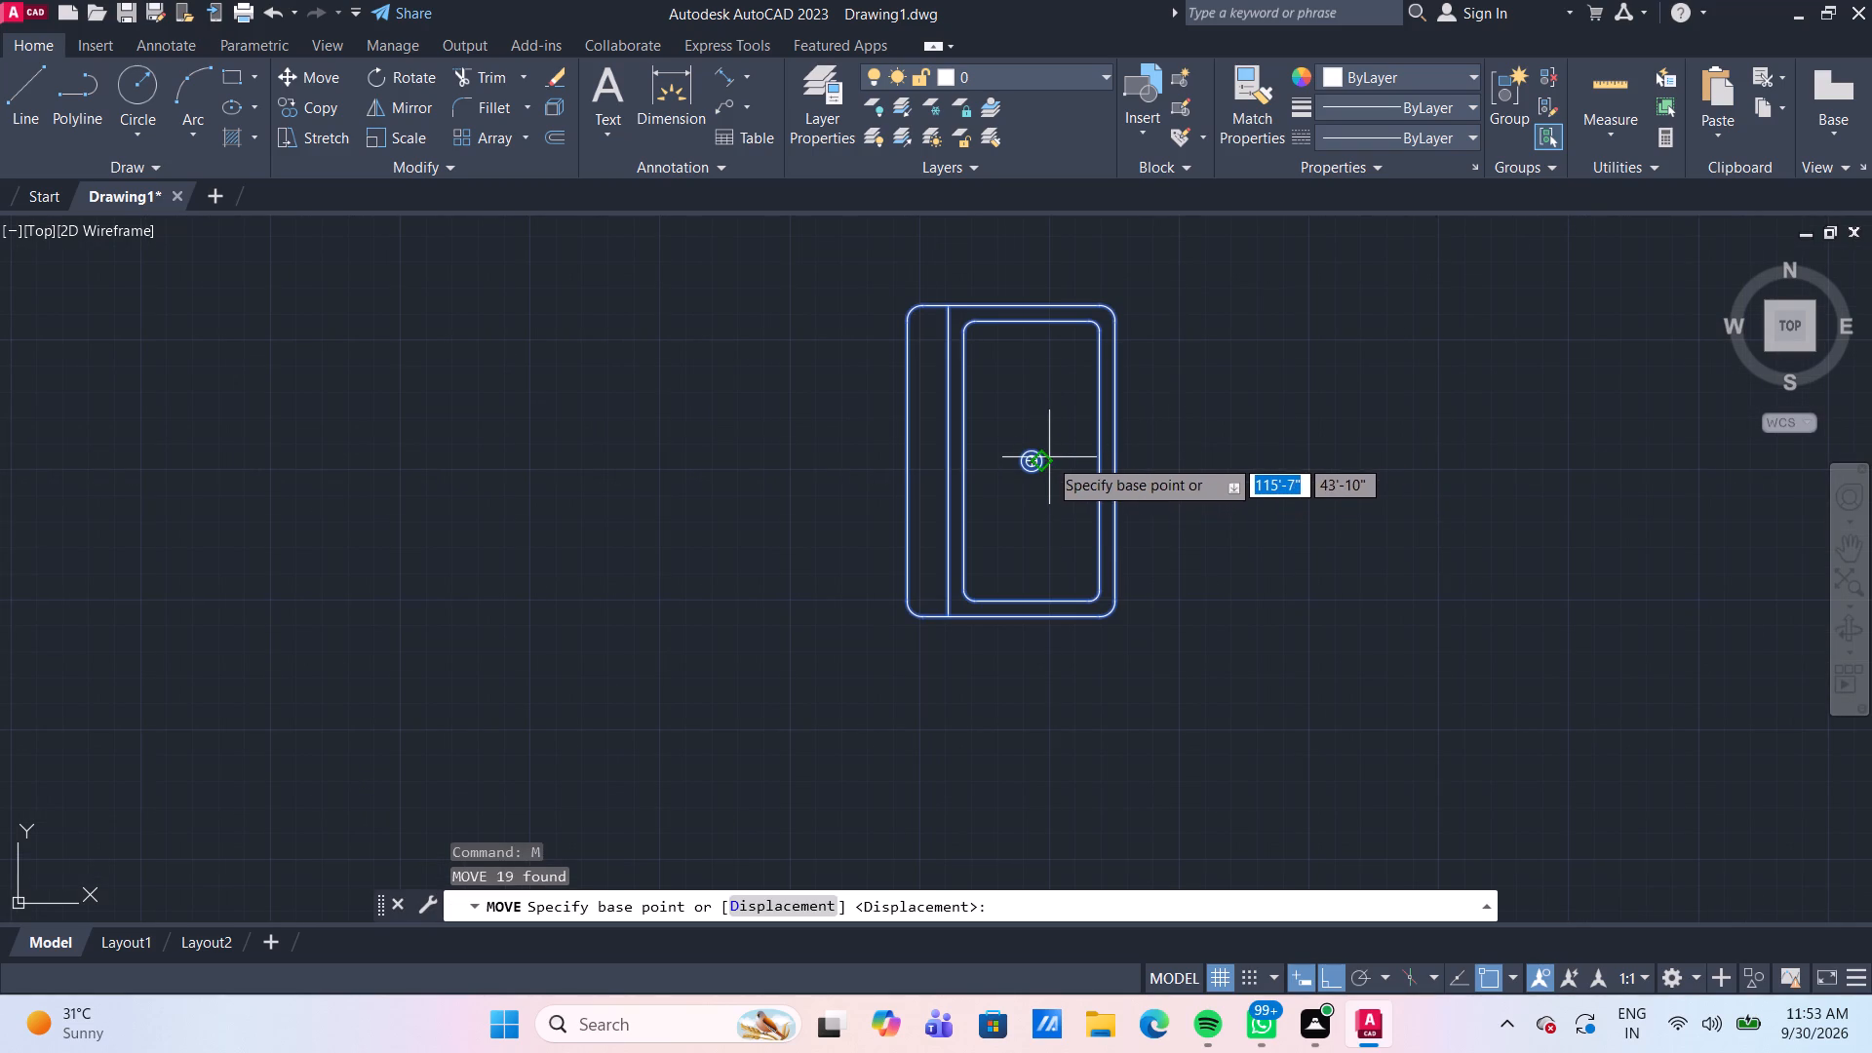
left_click(1029, 461)
scroll(1029, 461, "down", 5)
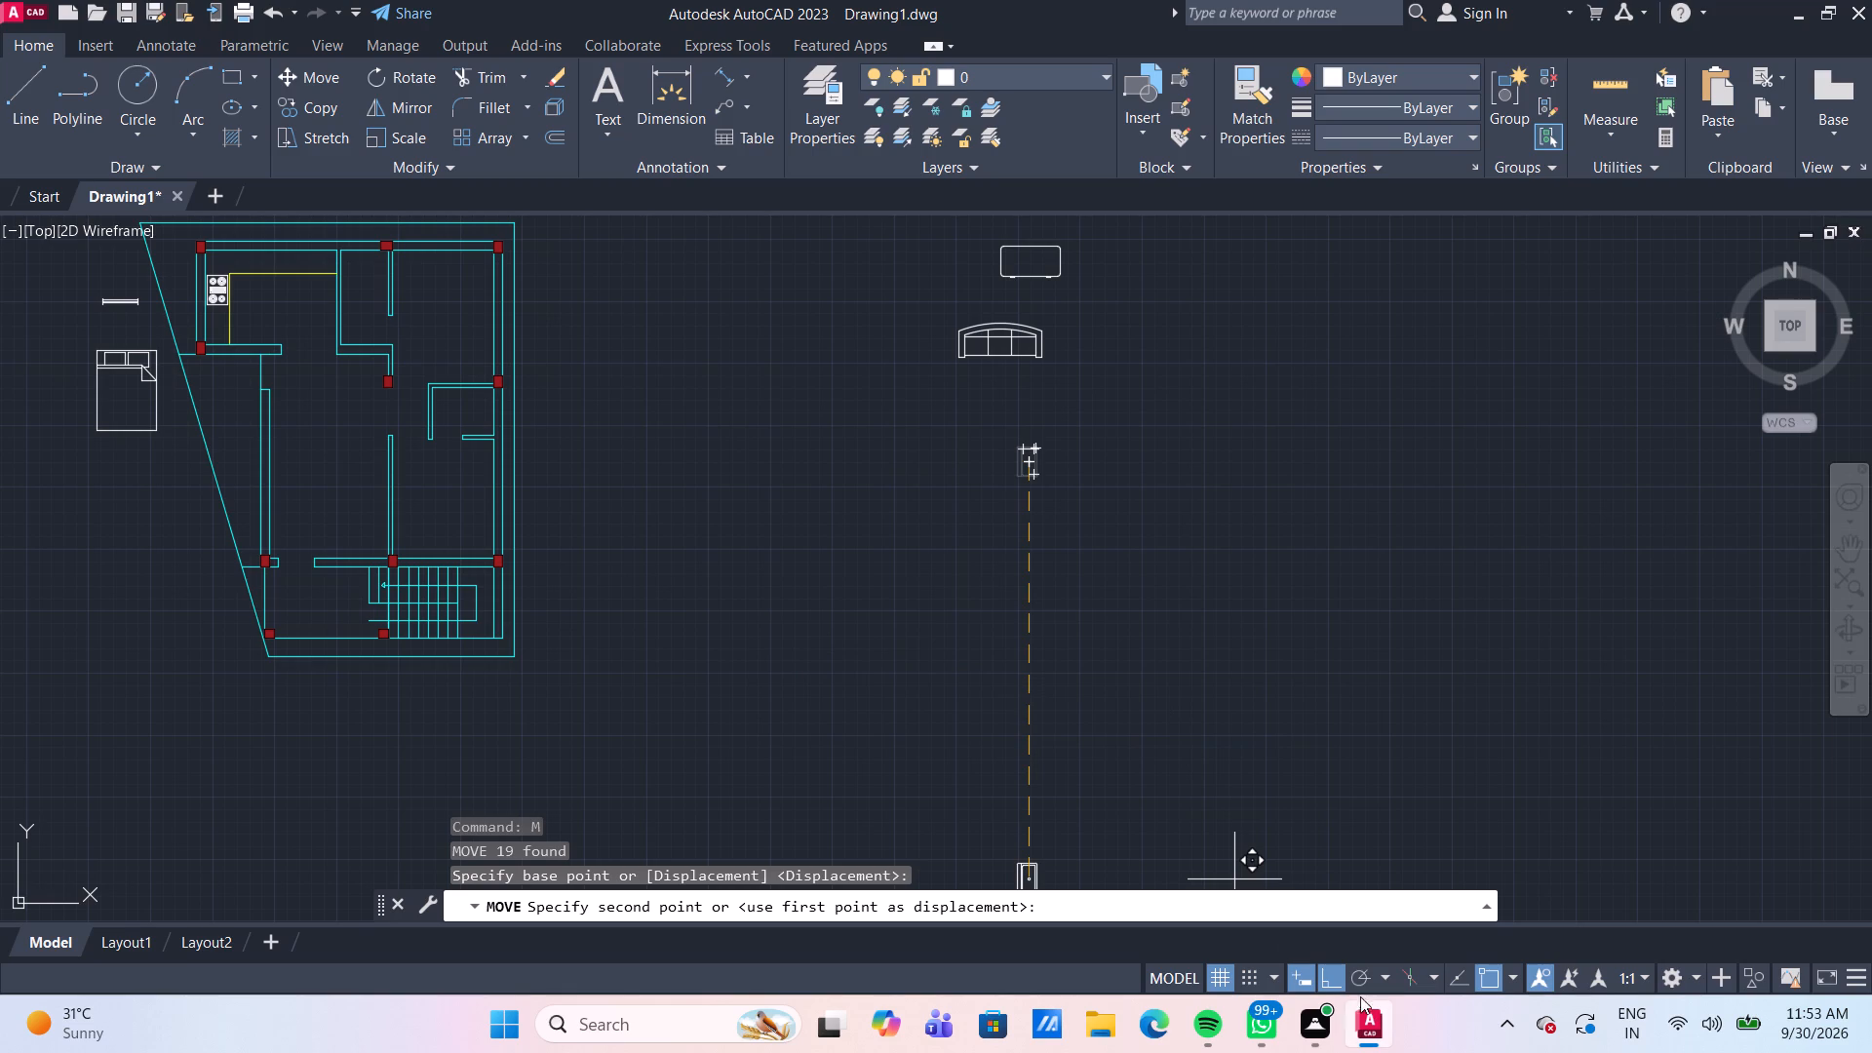
left_click(1331, 977)
scroll(203, 333, "up", 2)
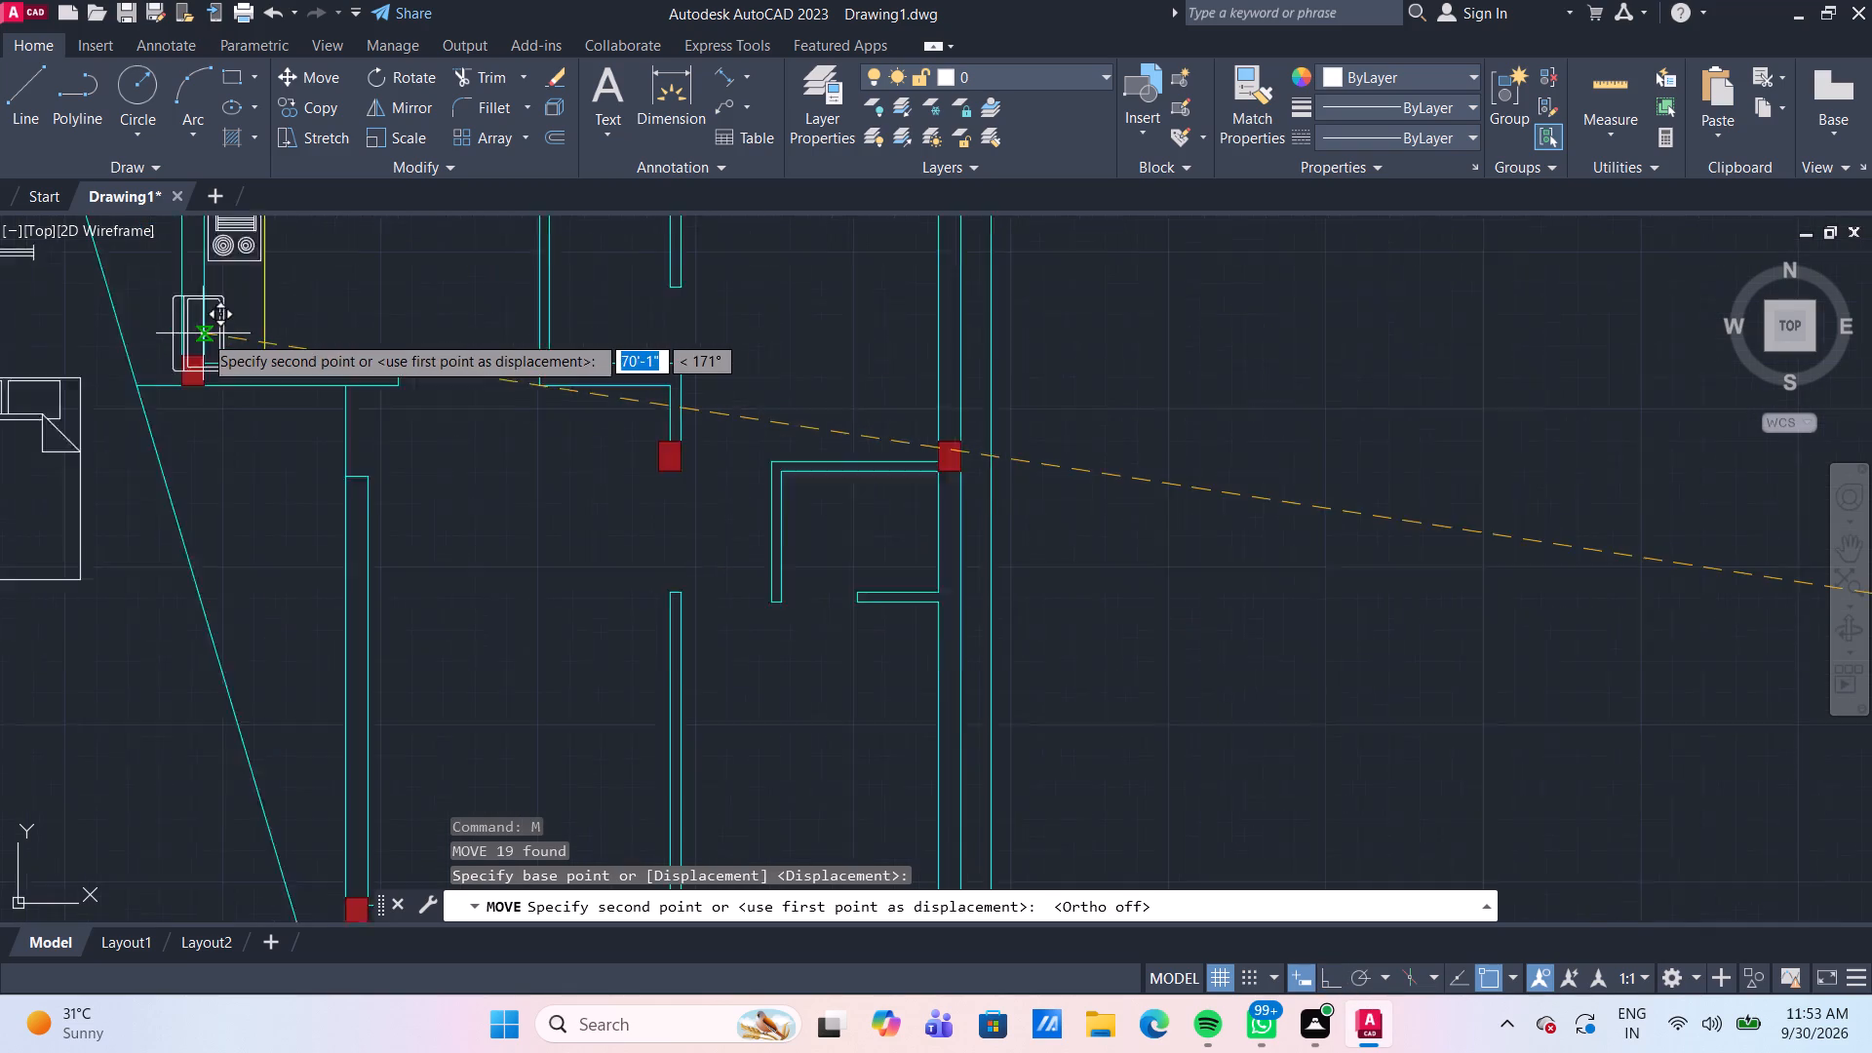
scroll(203, 333, "up", 1)
middle_click_drag(256, 306, 324, 353)
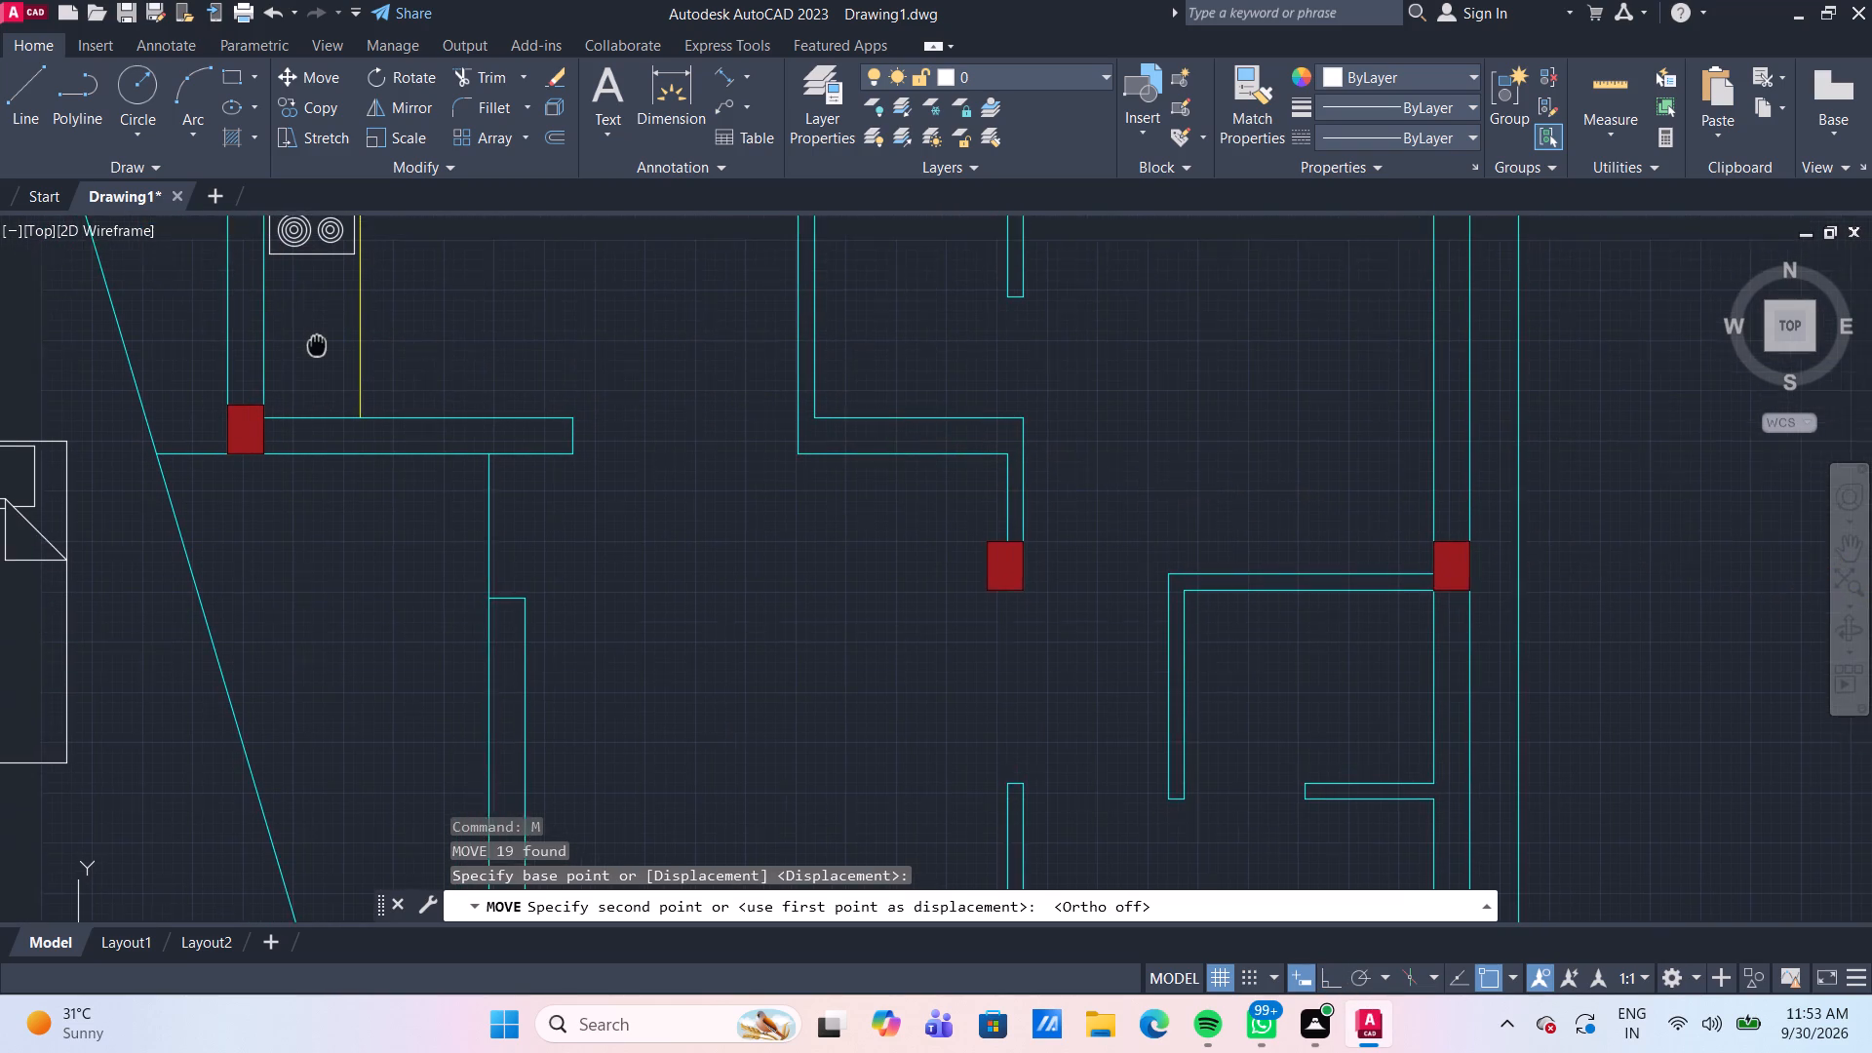
middle_click_drag(324, 353, 378, 397)
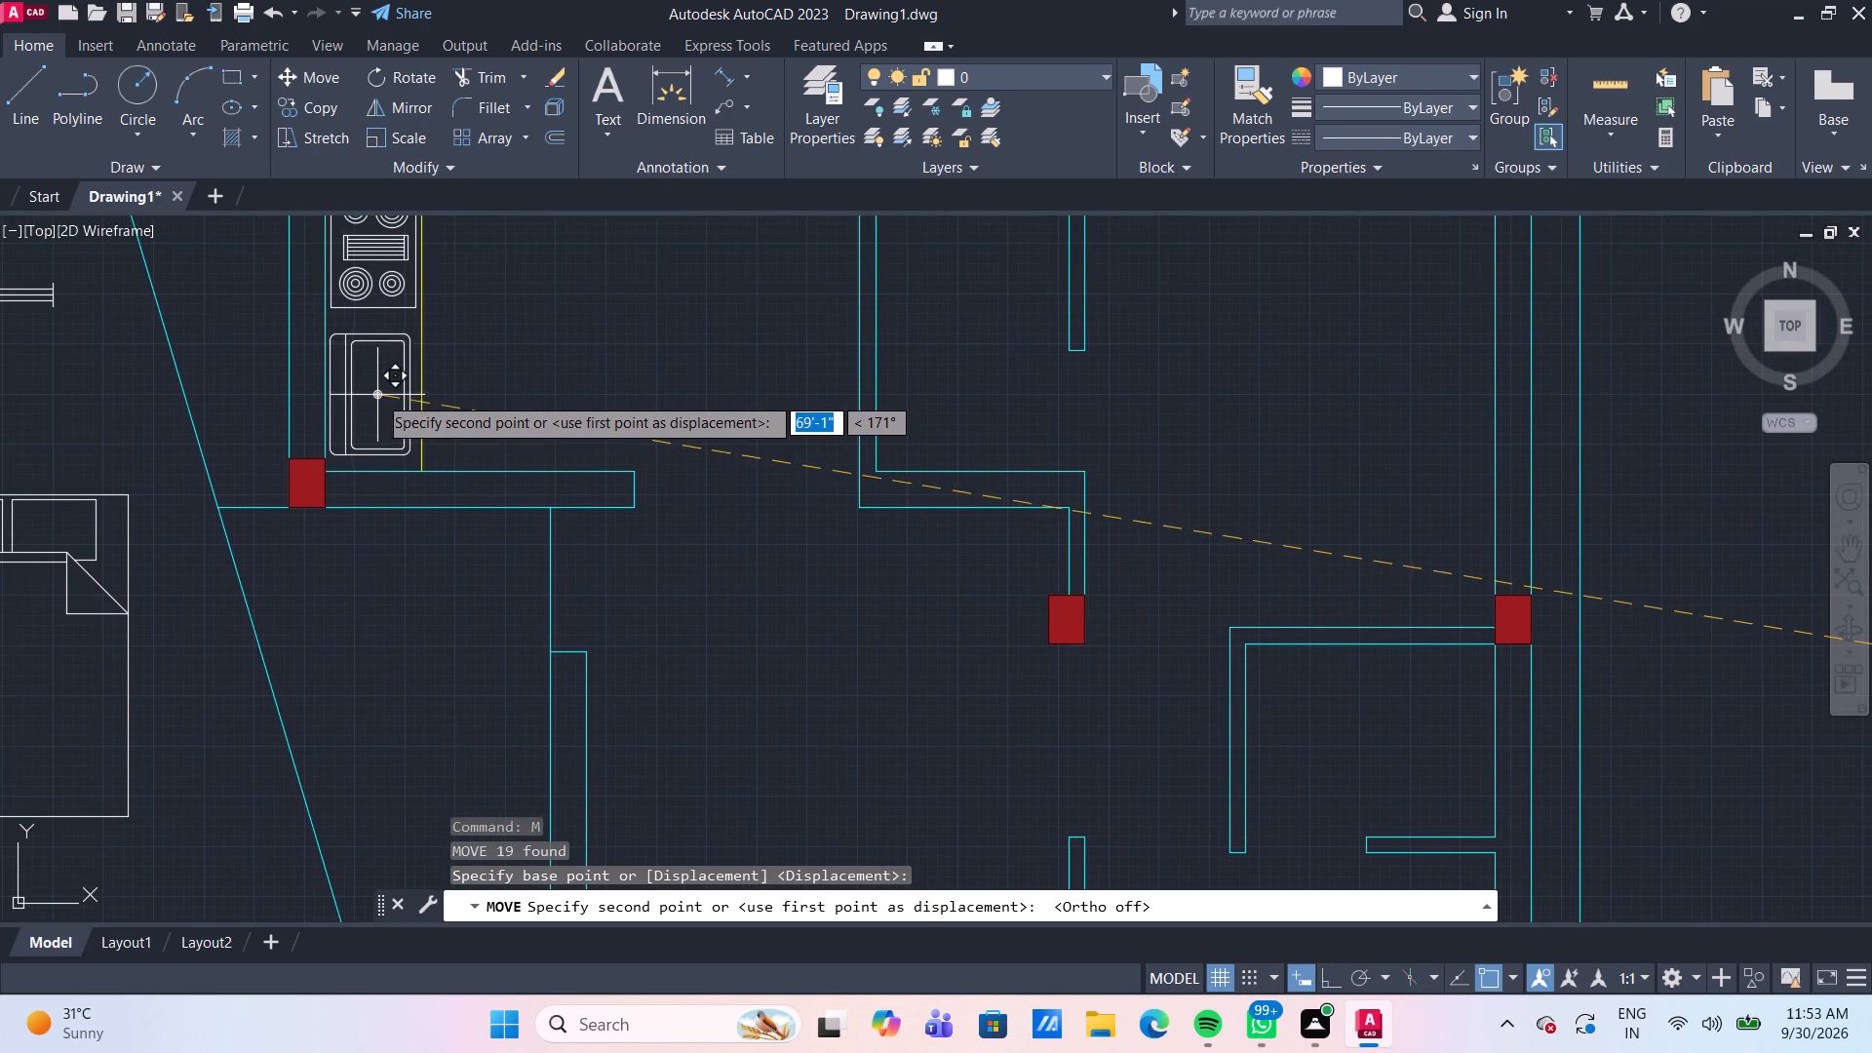
scroll(379, 395, "up", 2)
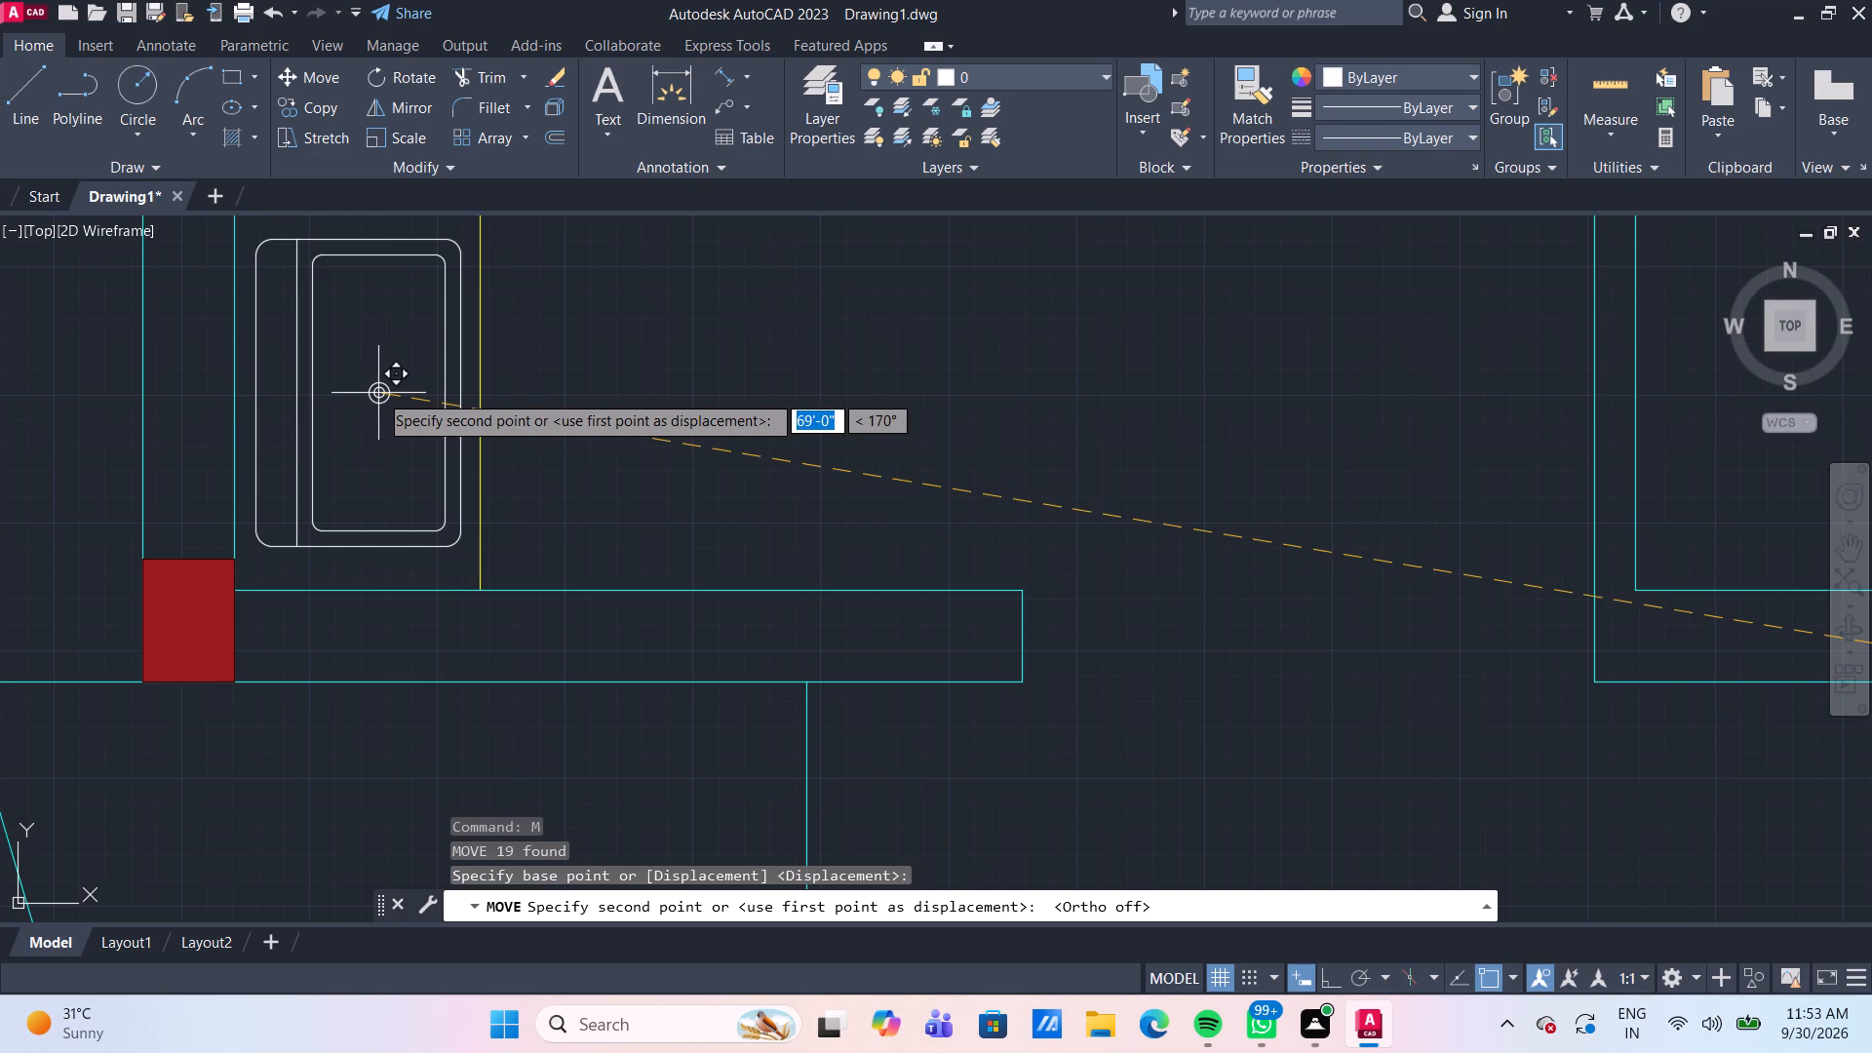
middle_click_drag(378, 393, 396, 467)
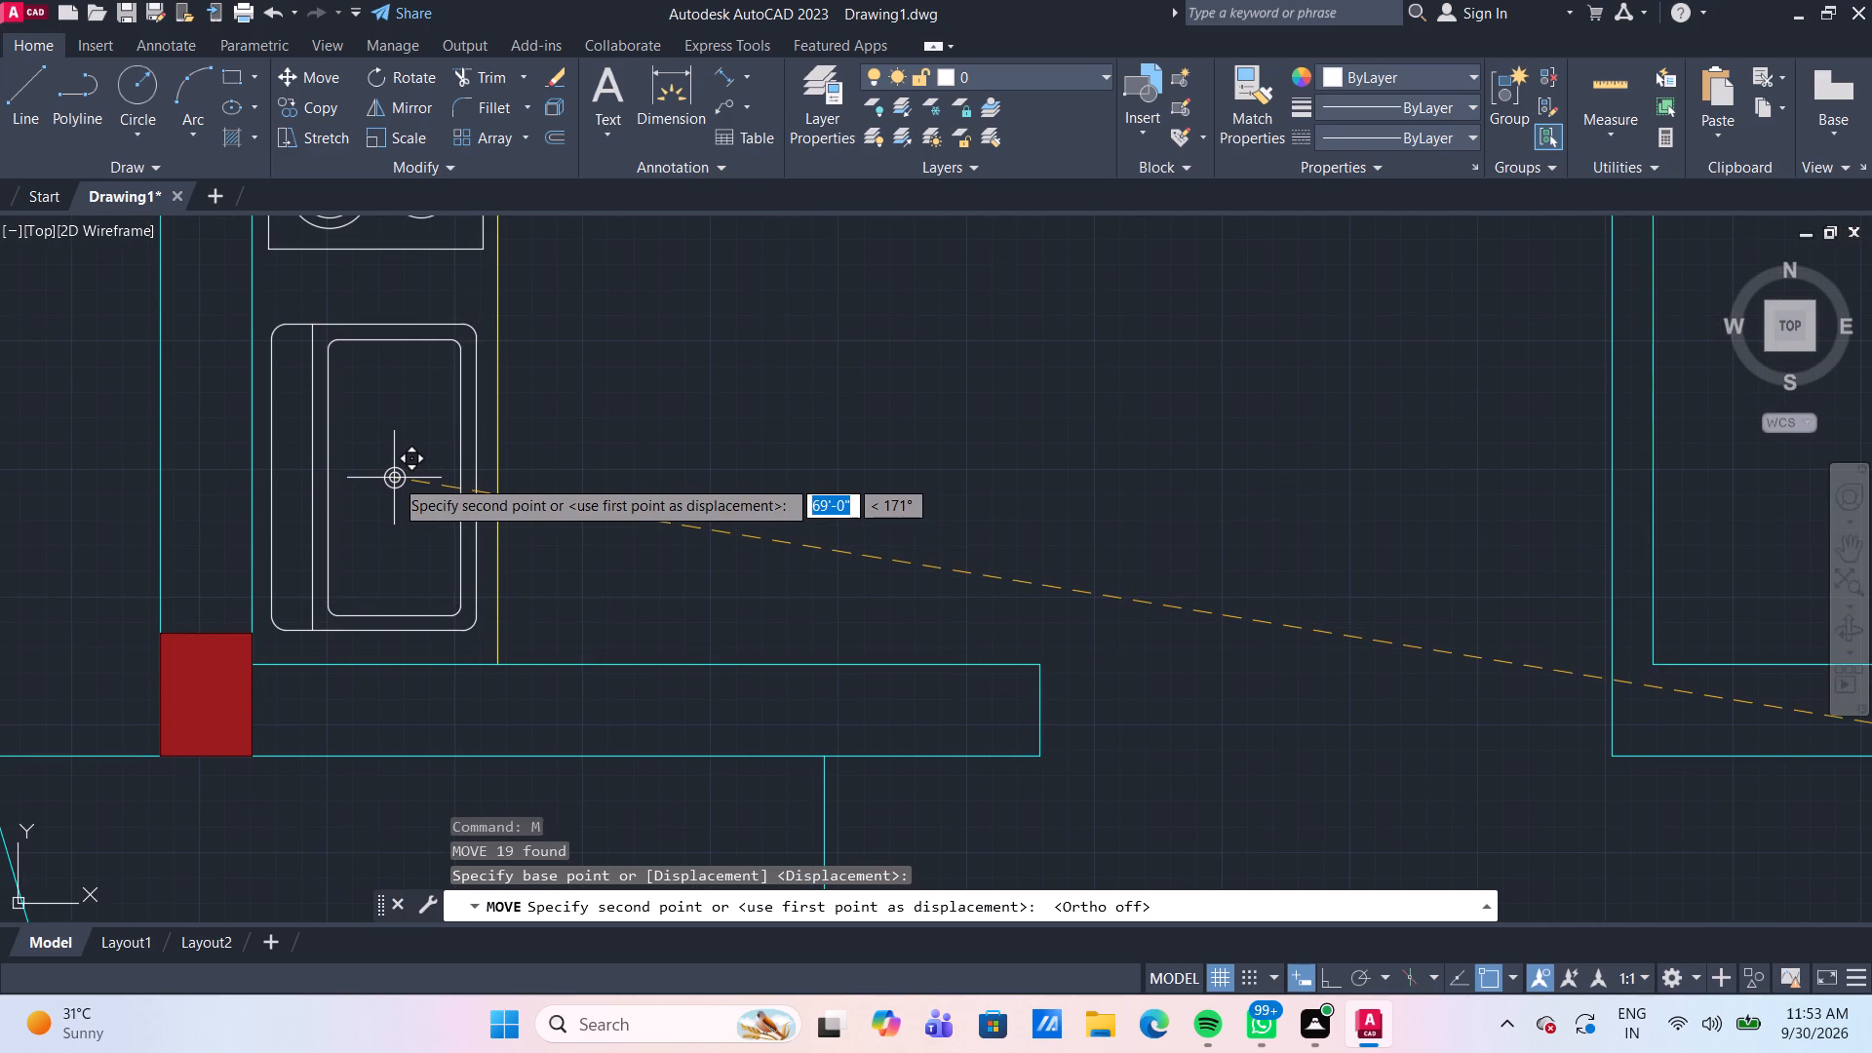
left_click(394, 478)
scroll(700, 418, "down", 2)
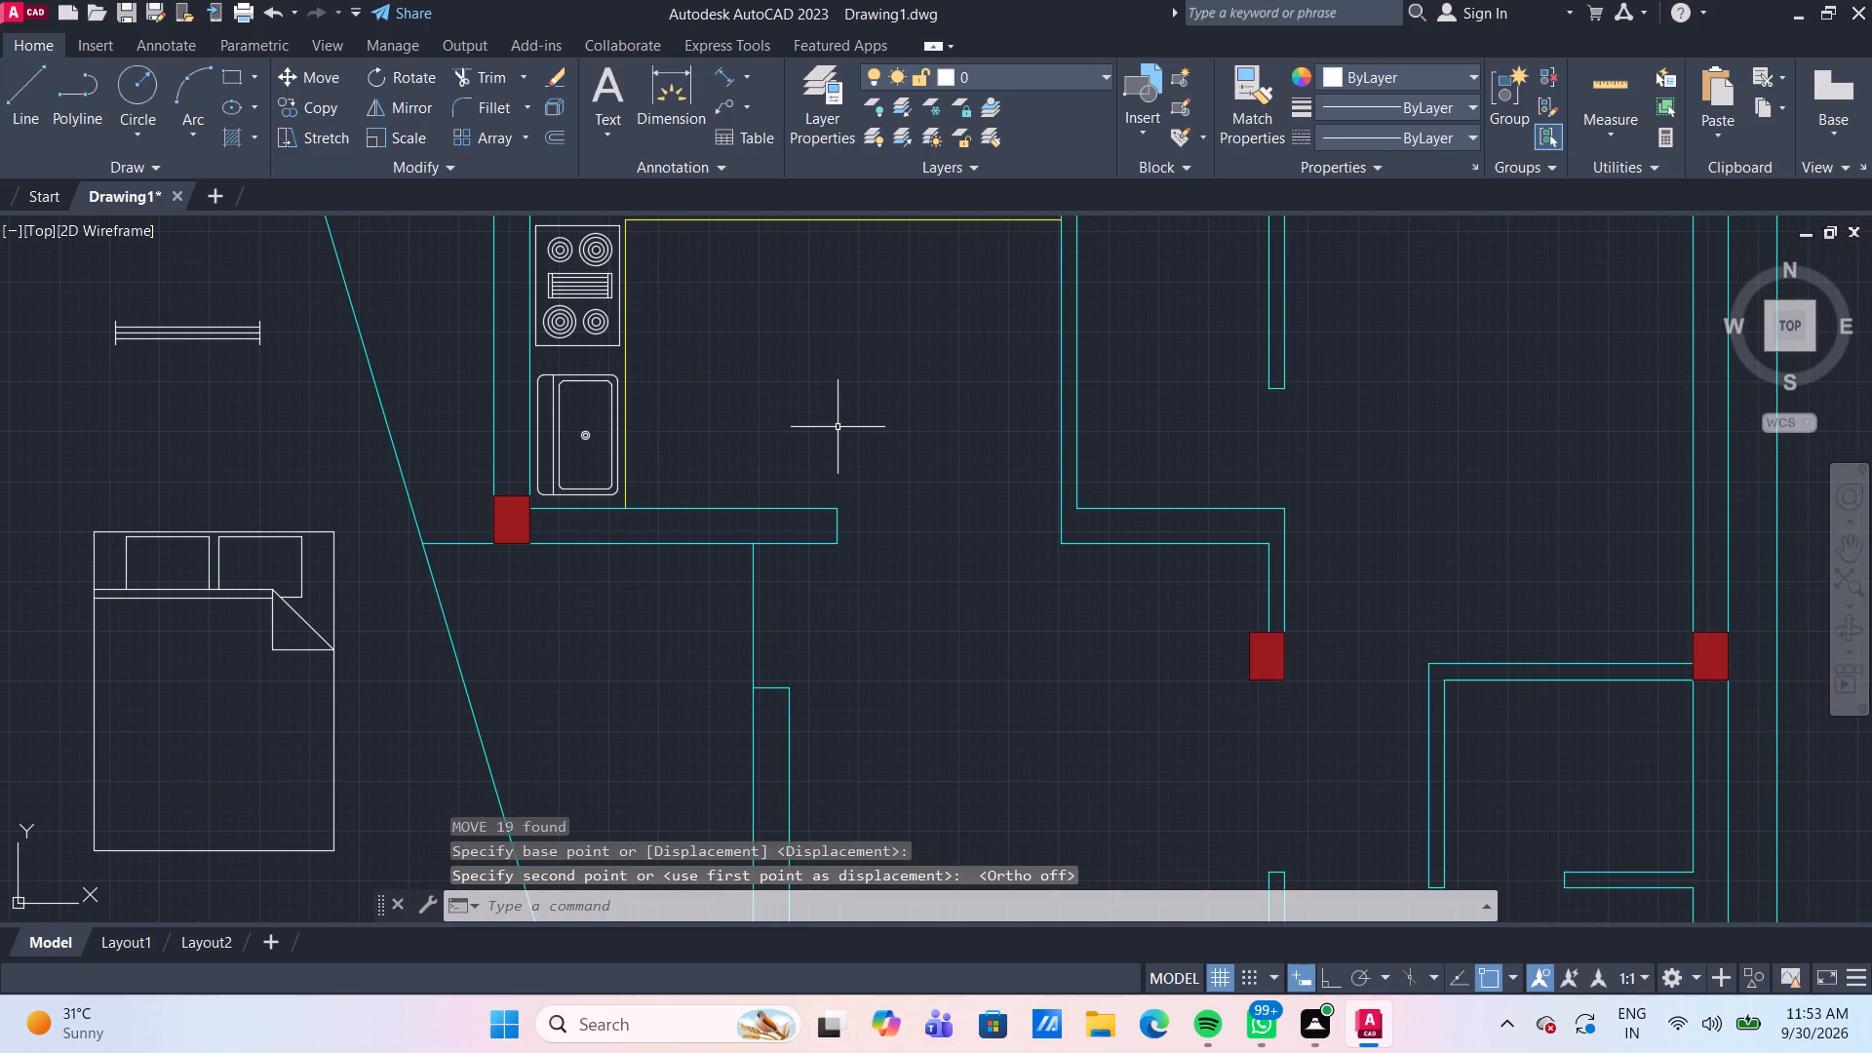
scroll(846, 429, "down", 1)
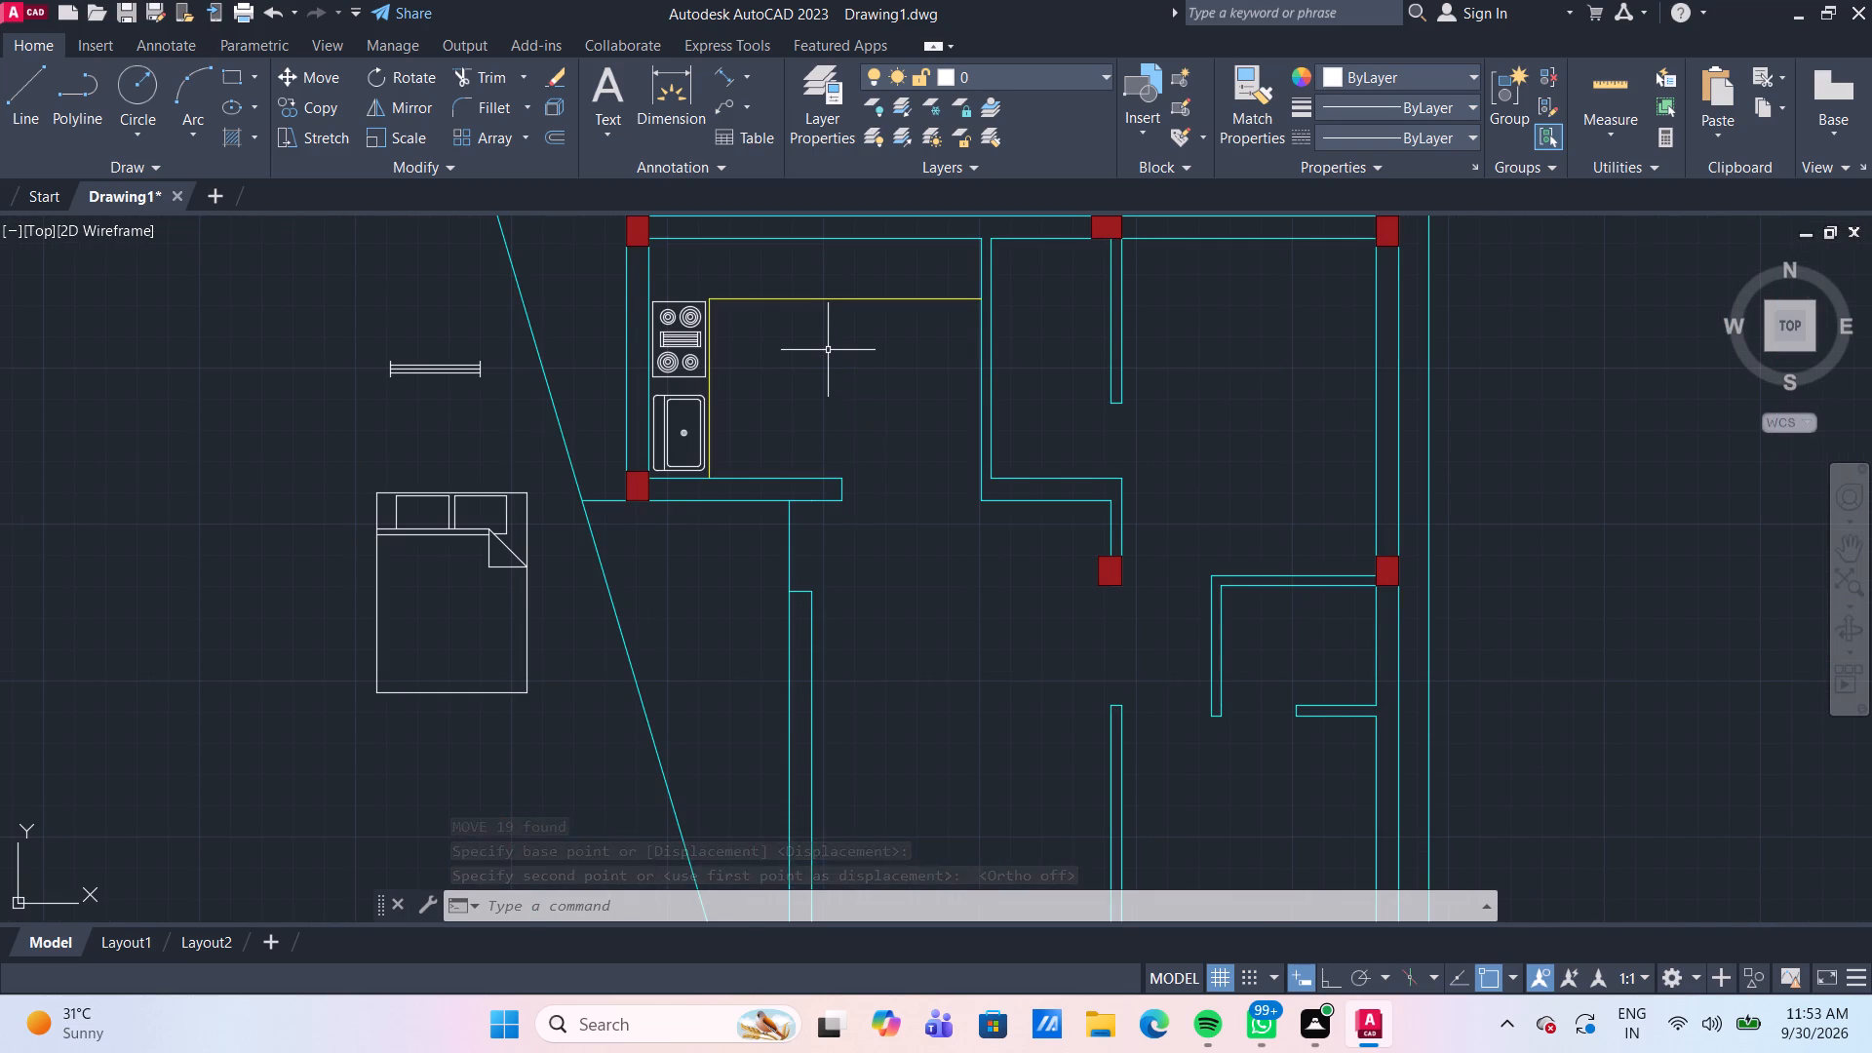
scroll(822, 365, "up", 1)
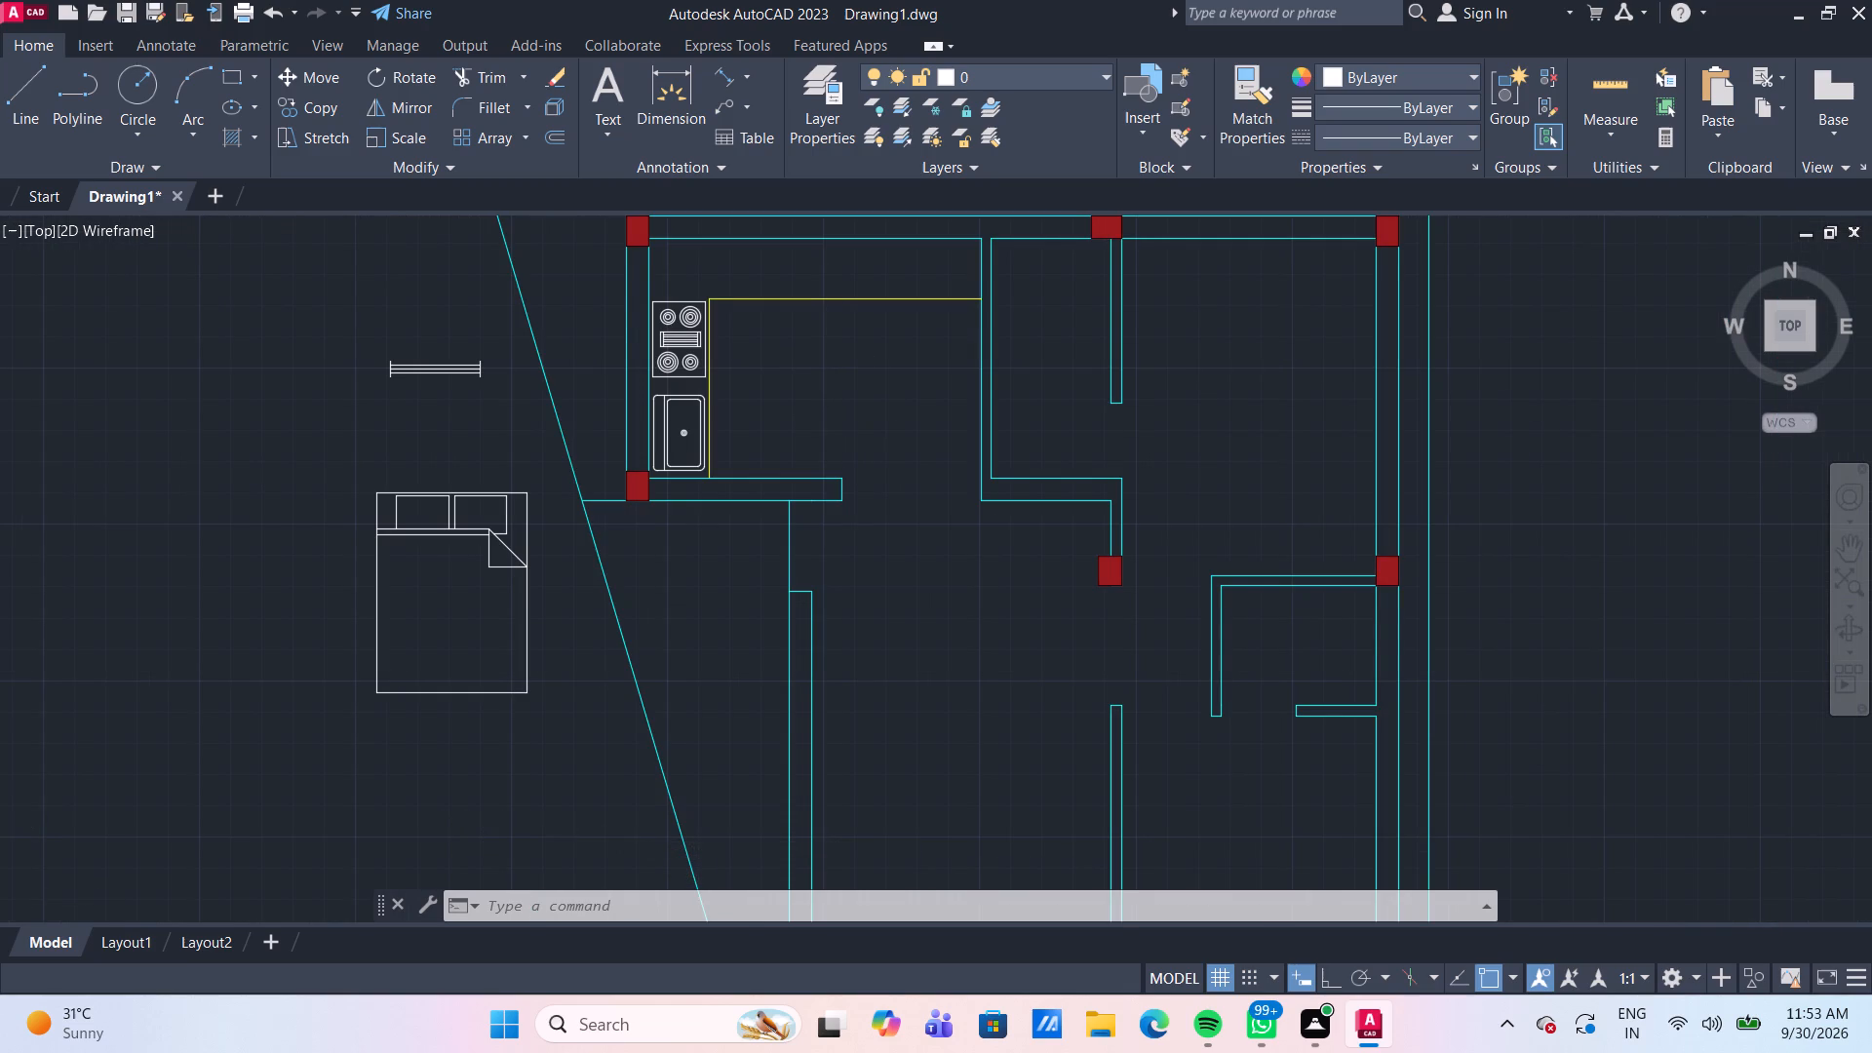
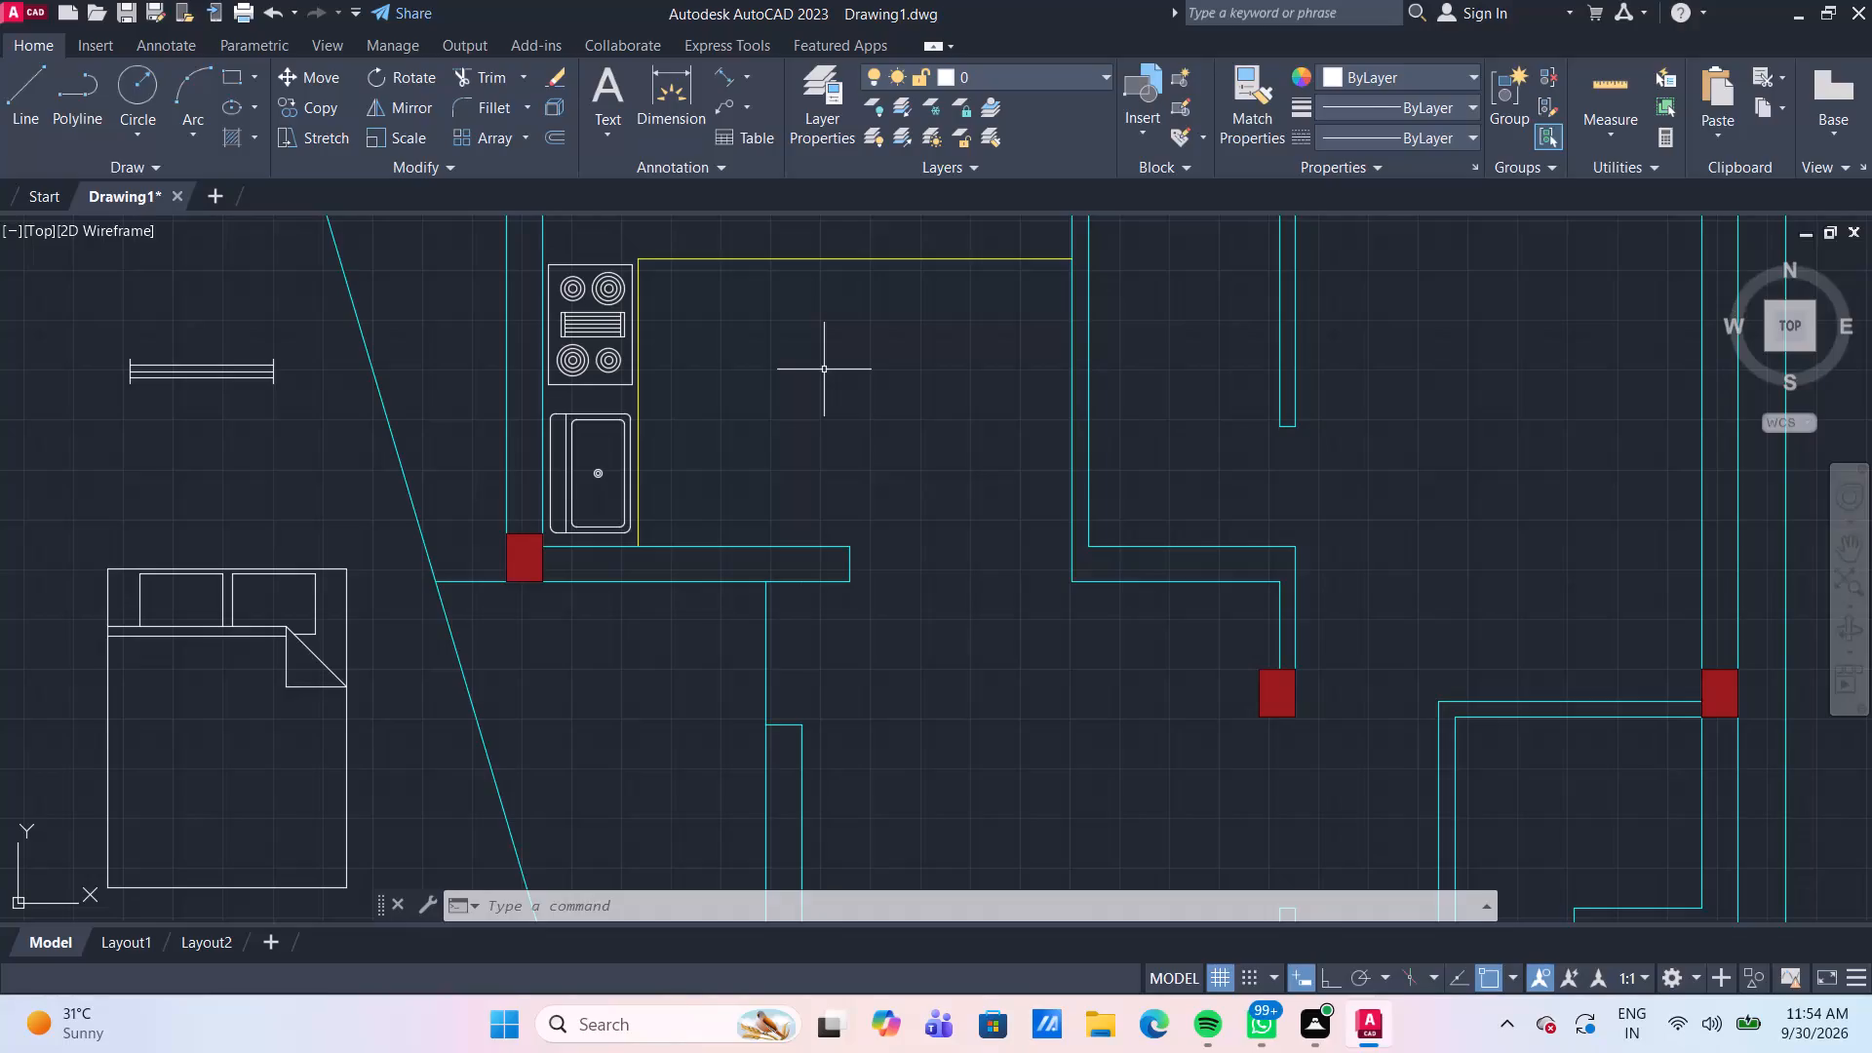
Look over the whole floor plan and the loose furniture drawn on both sides of it.
middle_click_drag(874, 762, 770, 526)
scroll(770, 526, "up", 1)
scroll(770, 526, "down", 3)
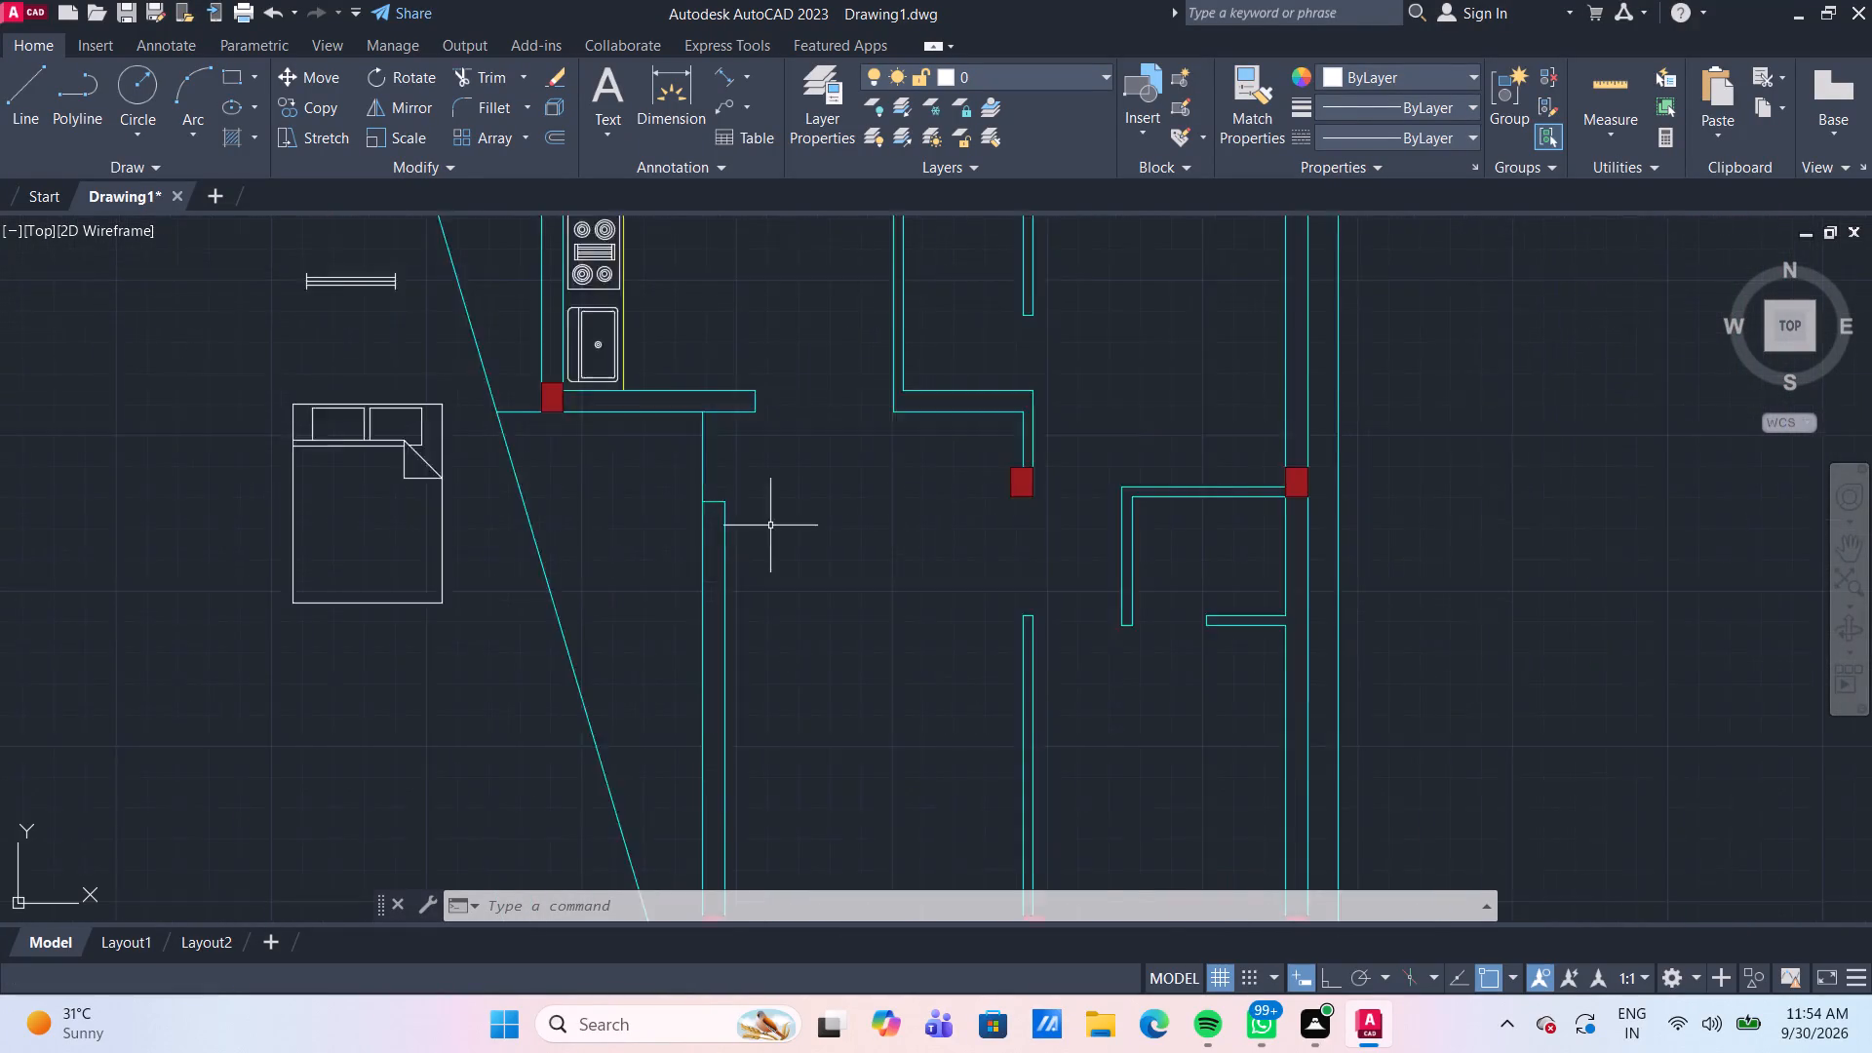
middle_click_drag(857, 599, 827, 520)
scroll(829, 520, "down", 1)
scroll(806, 470, "up", 2)
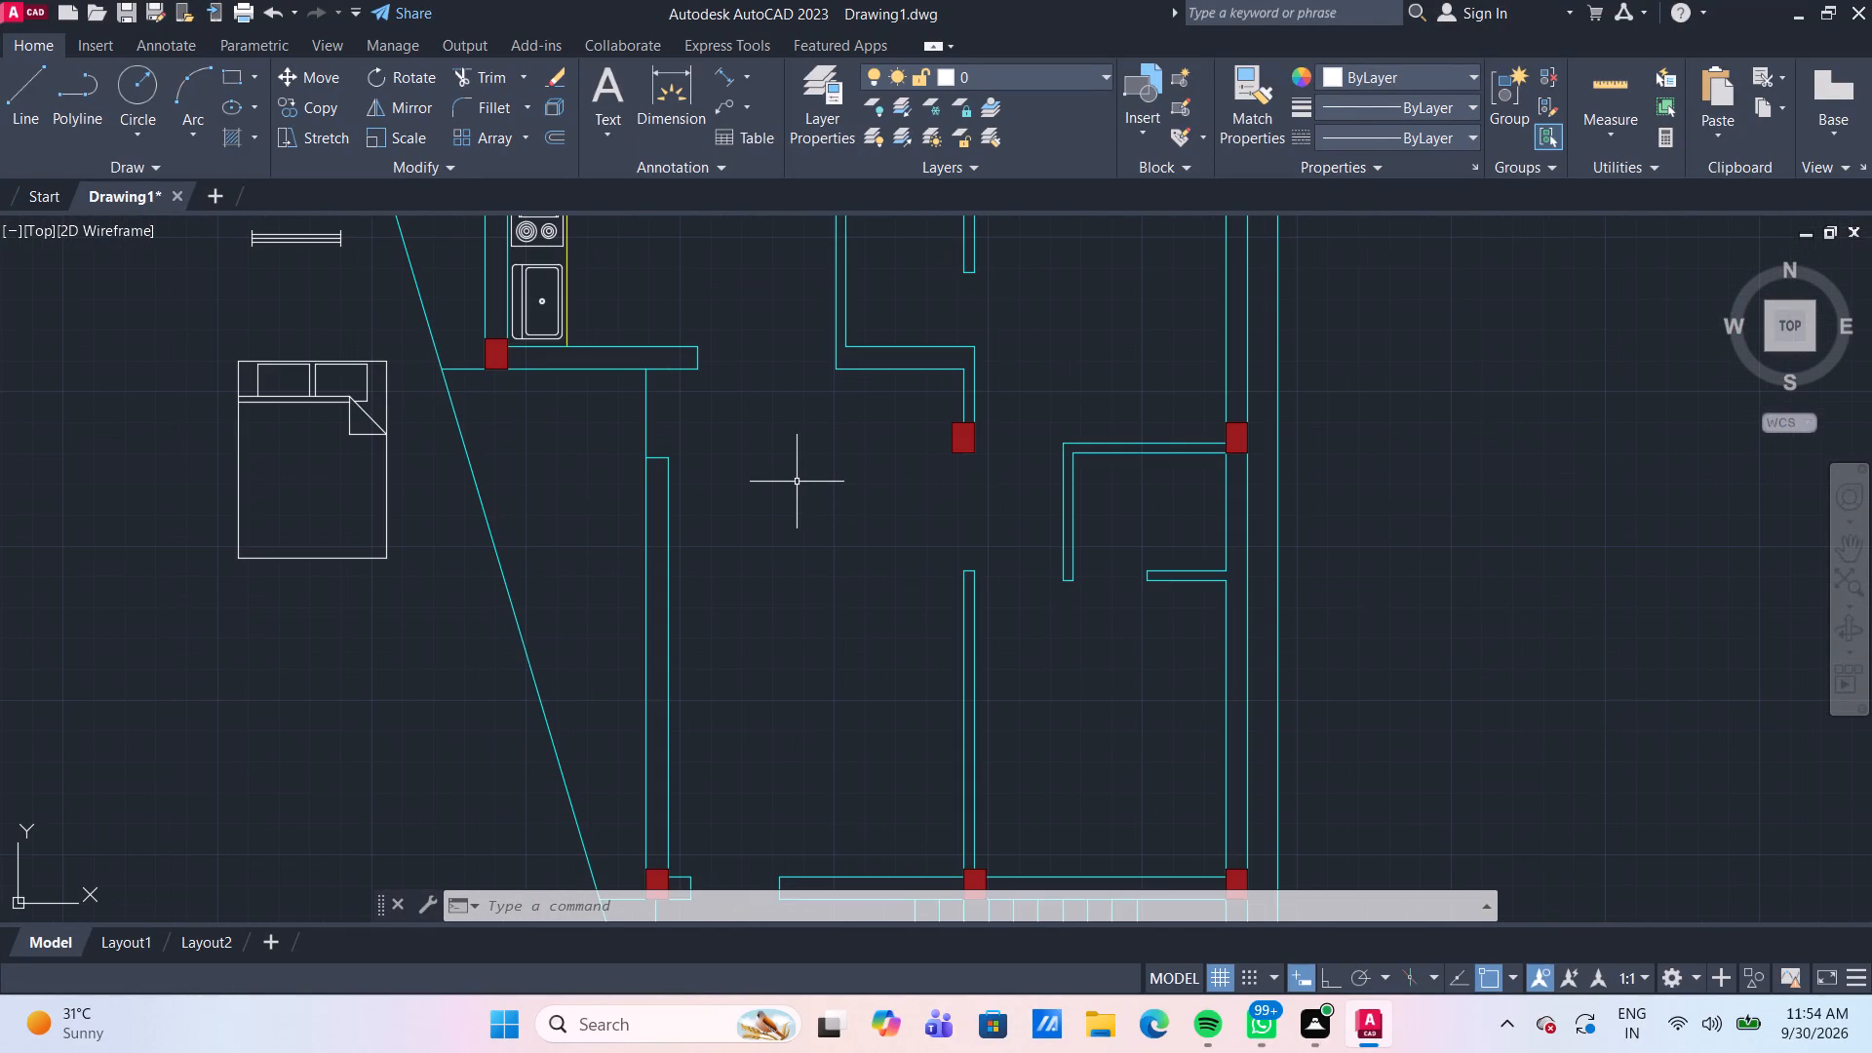
scroll(781, 515, "down", 2)
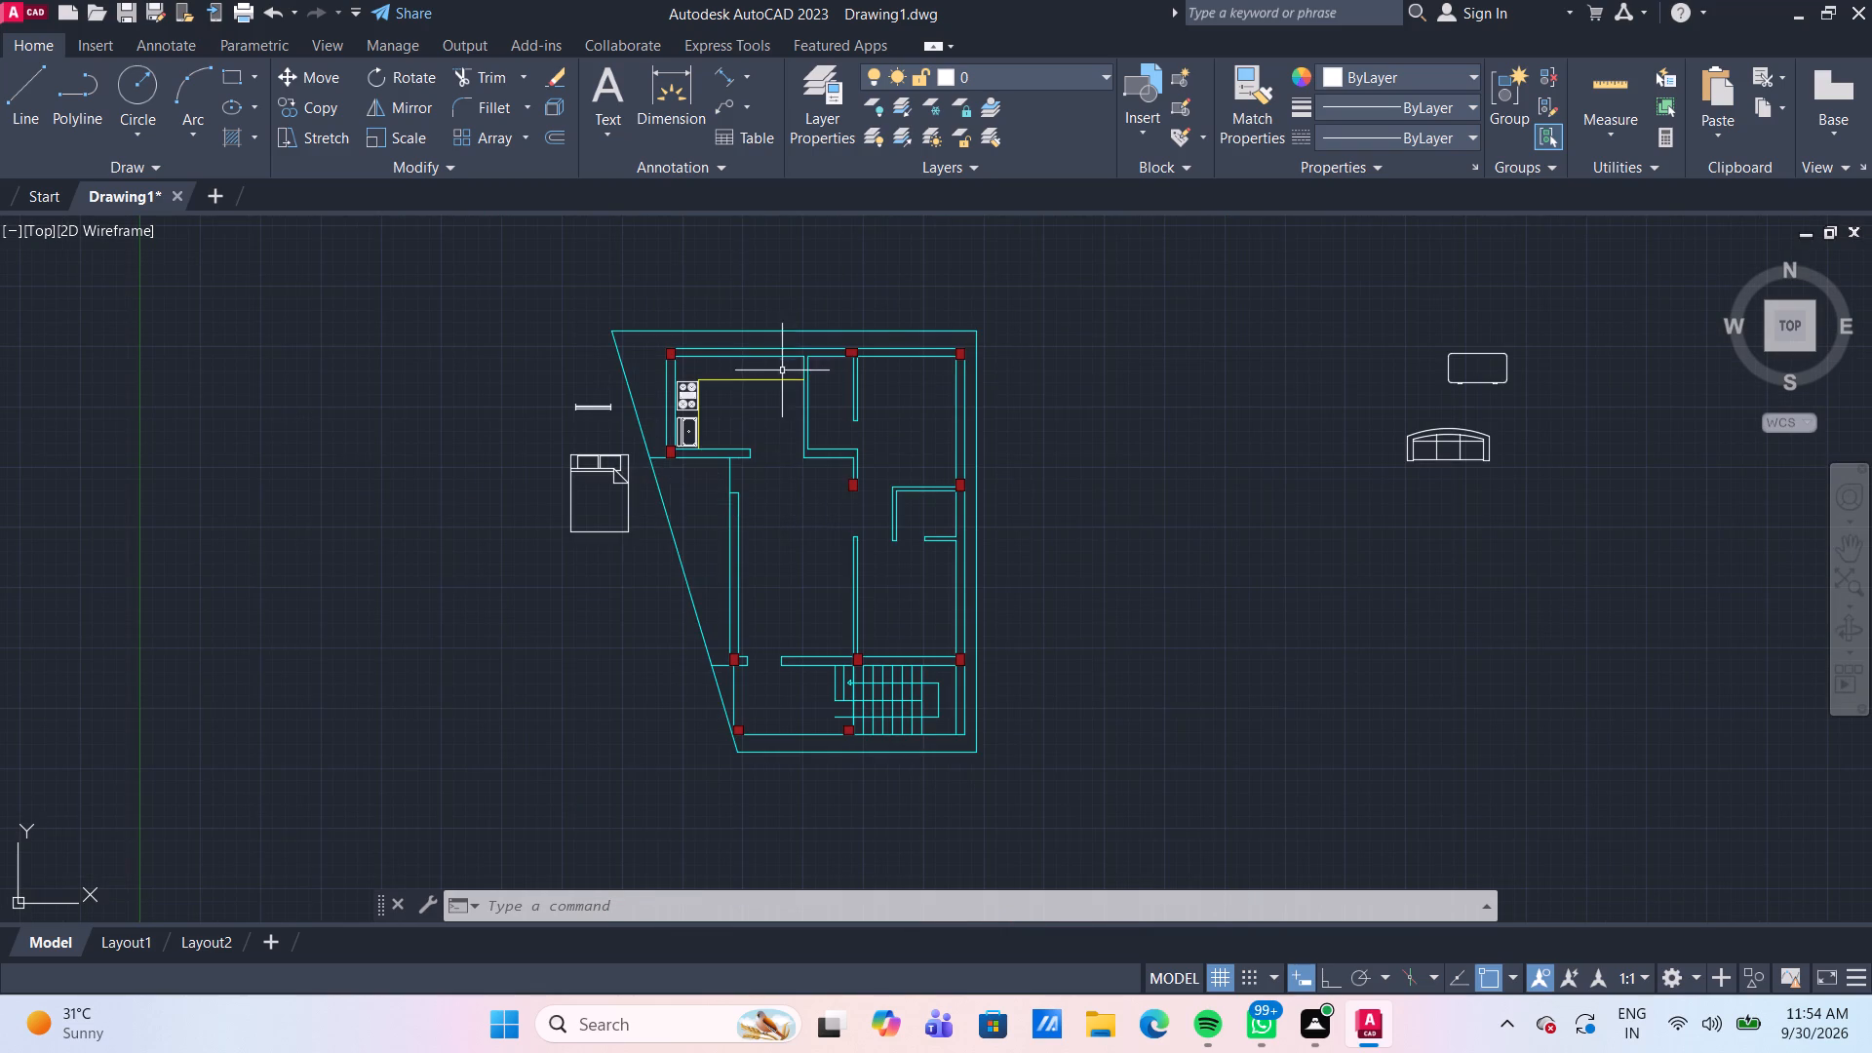
scroll(797, 370, "up", 2)
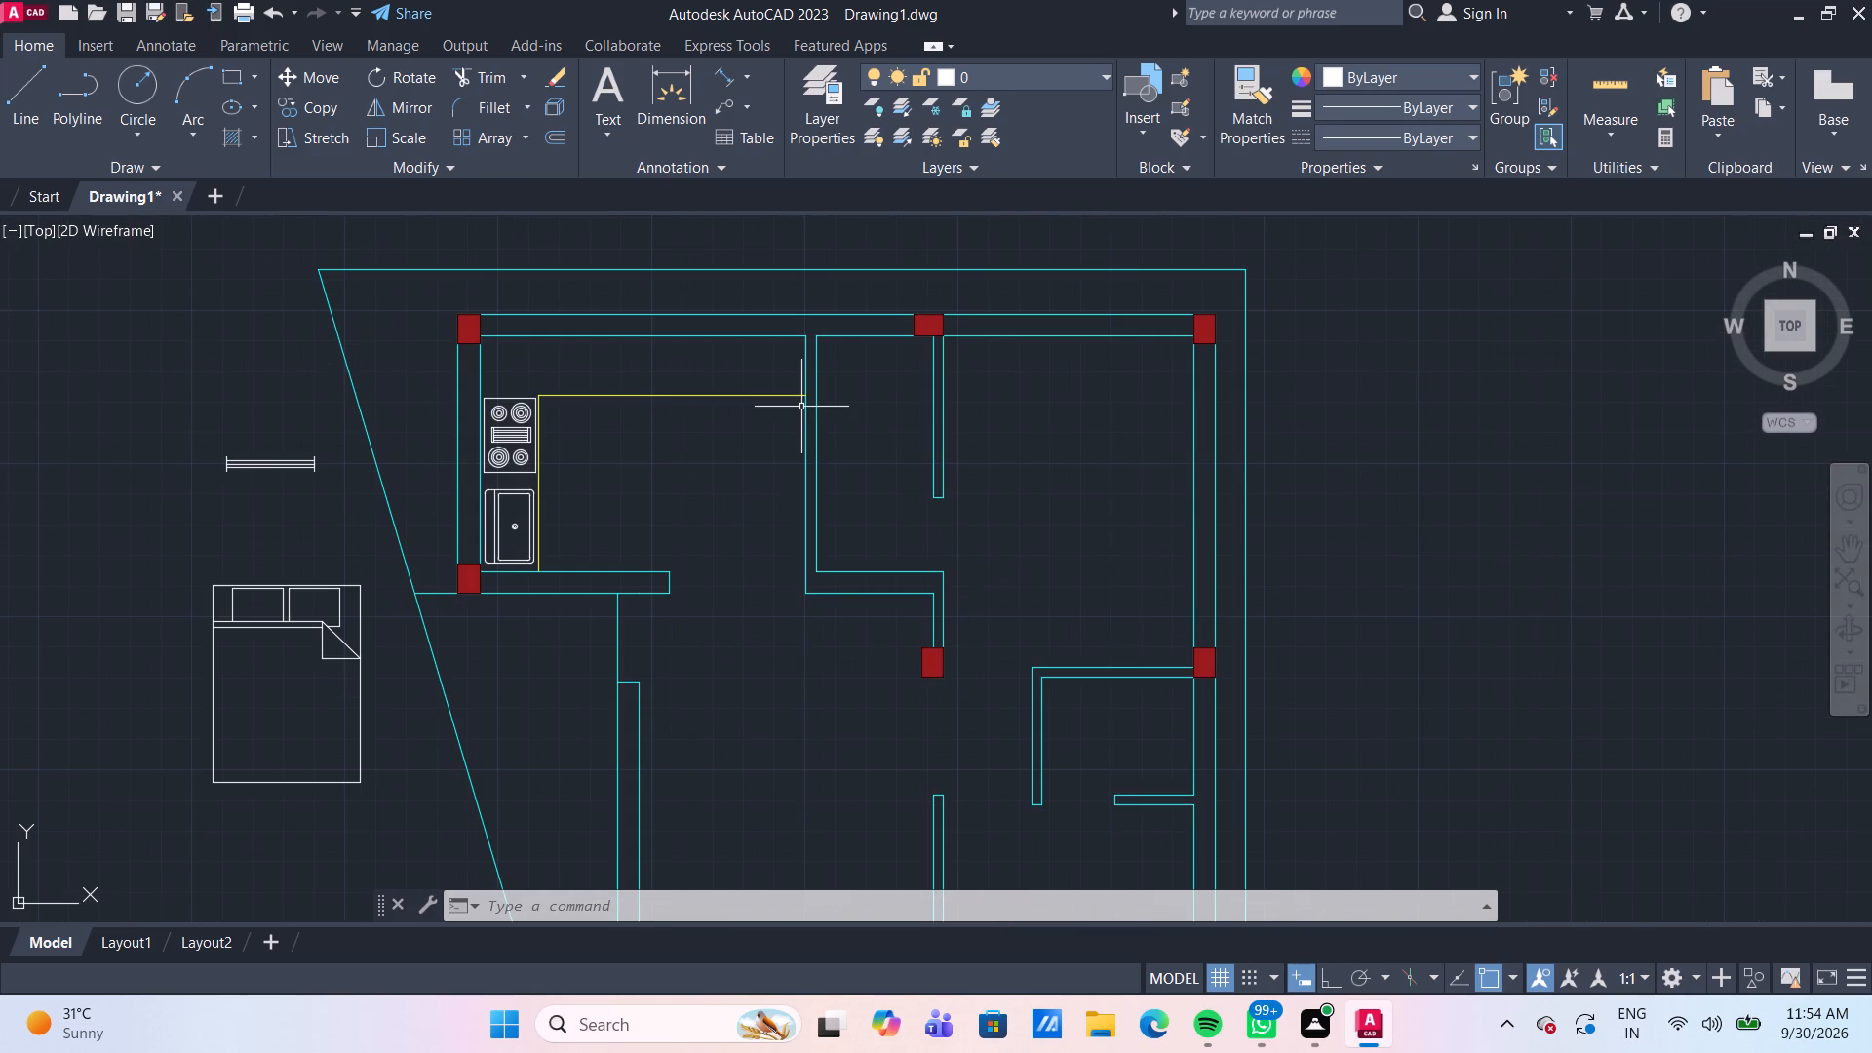
scroll(1123, 474, "down", 2)
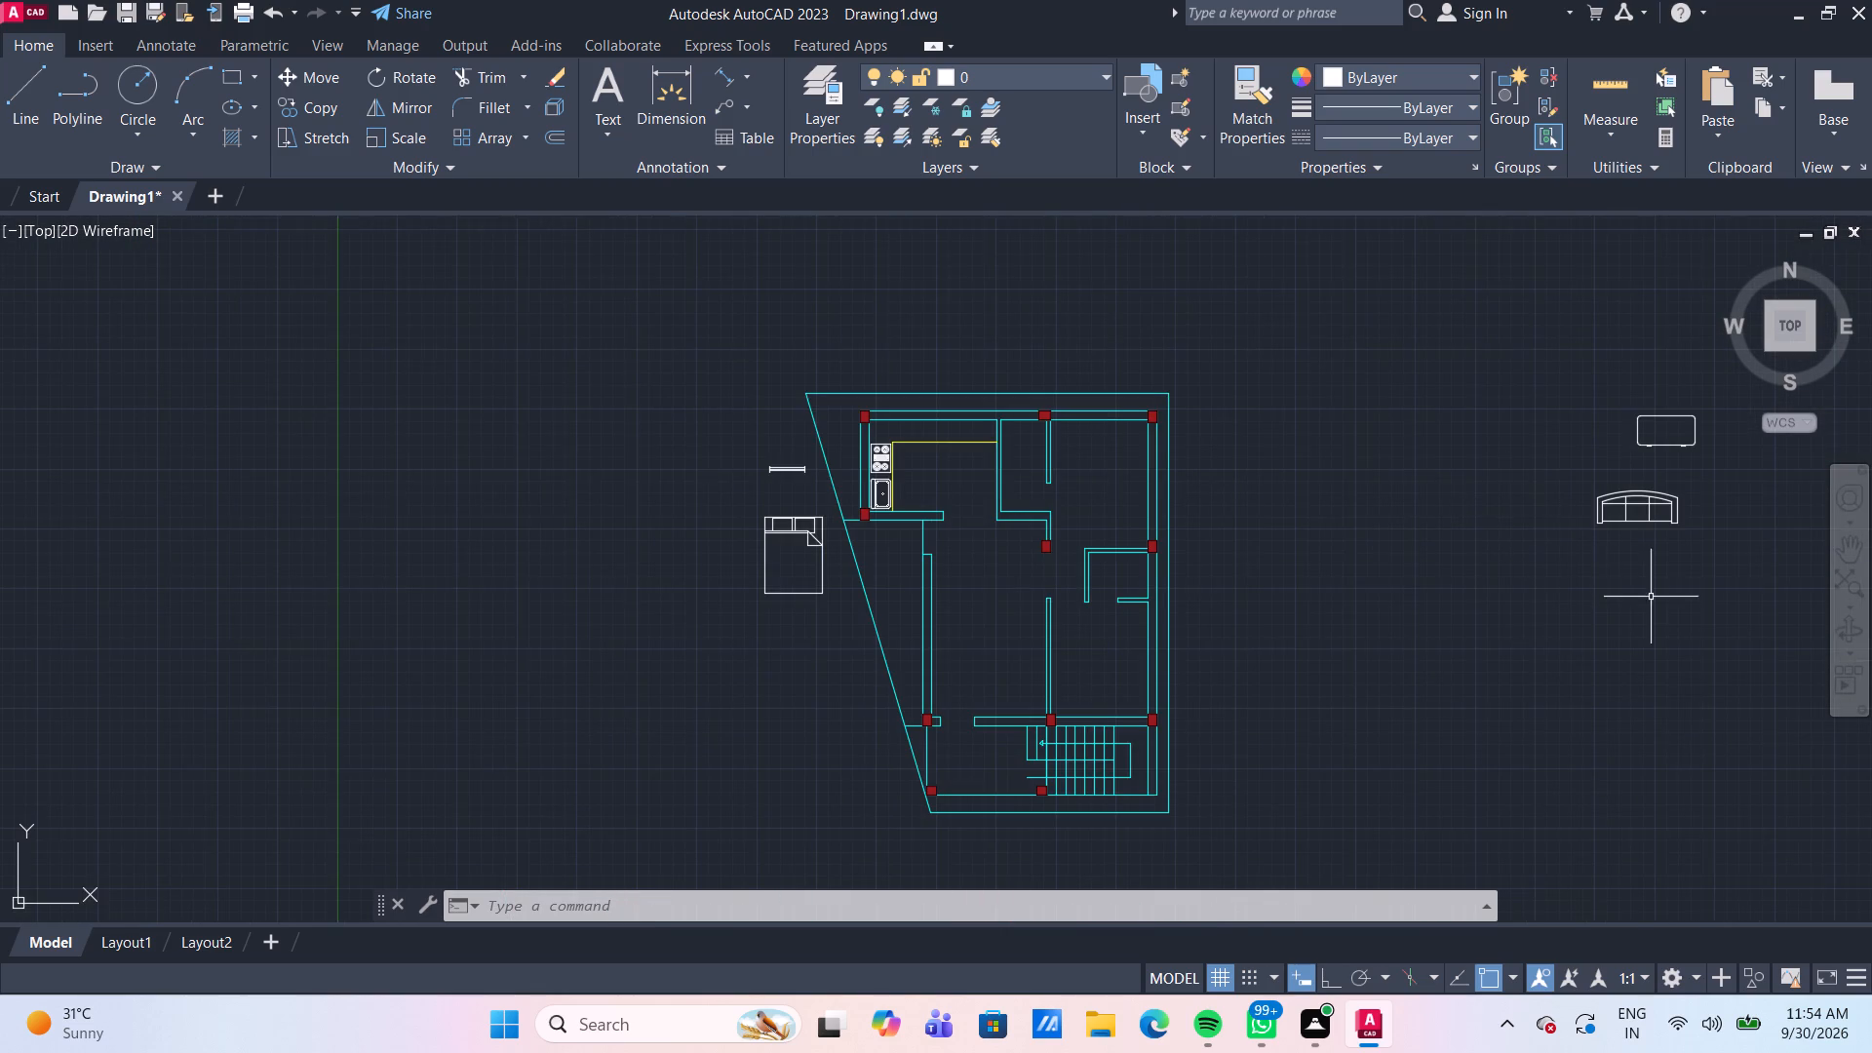
middle_click_drag(1651, 595, 1423, 579)
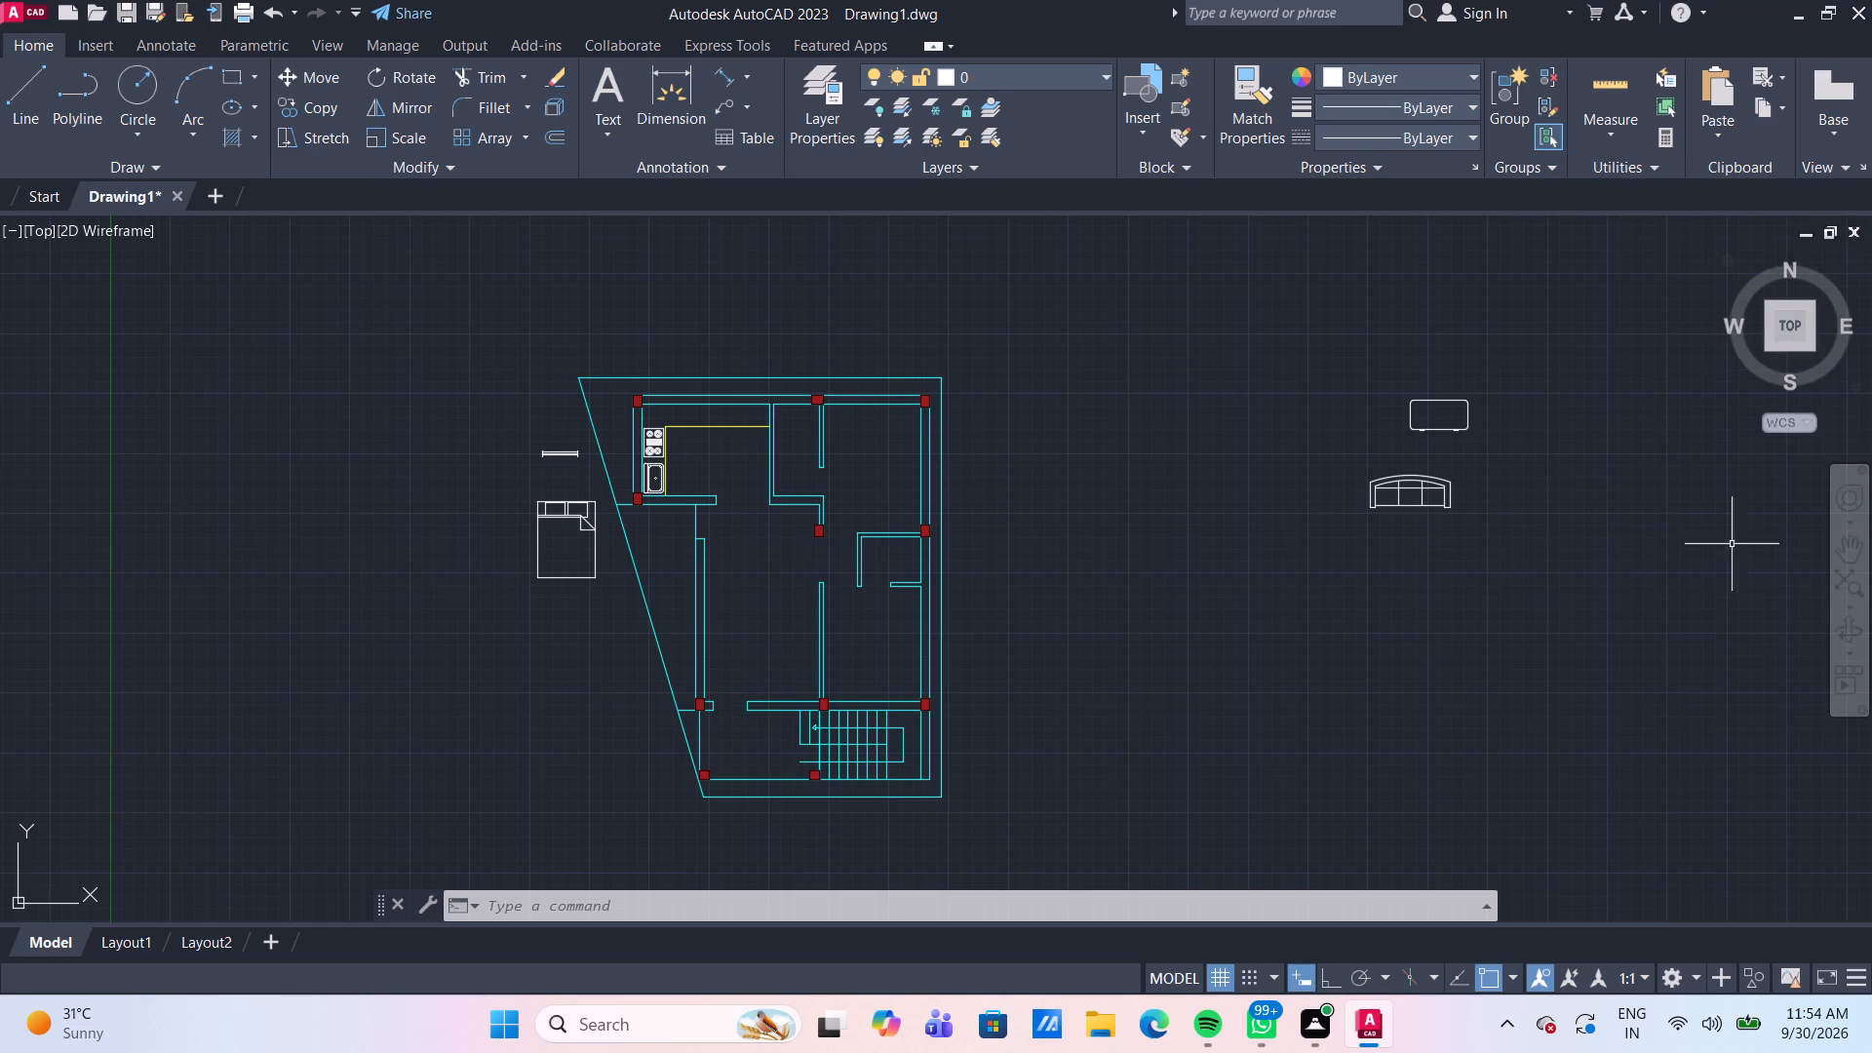
scroll(1573, 504, "down", 3)
scroll(1468, 596, "up", 2)
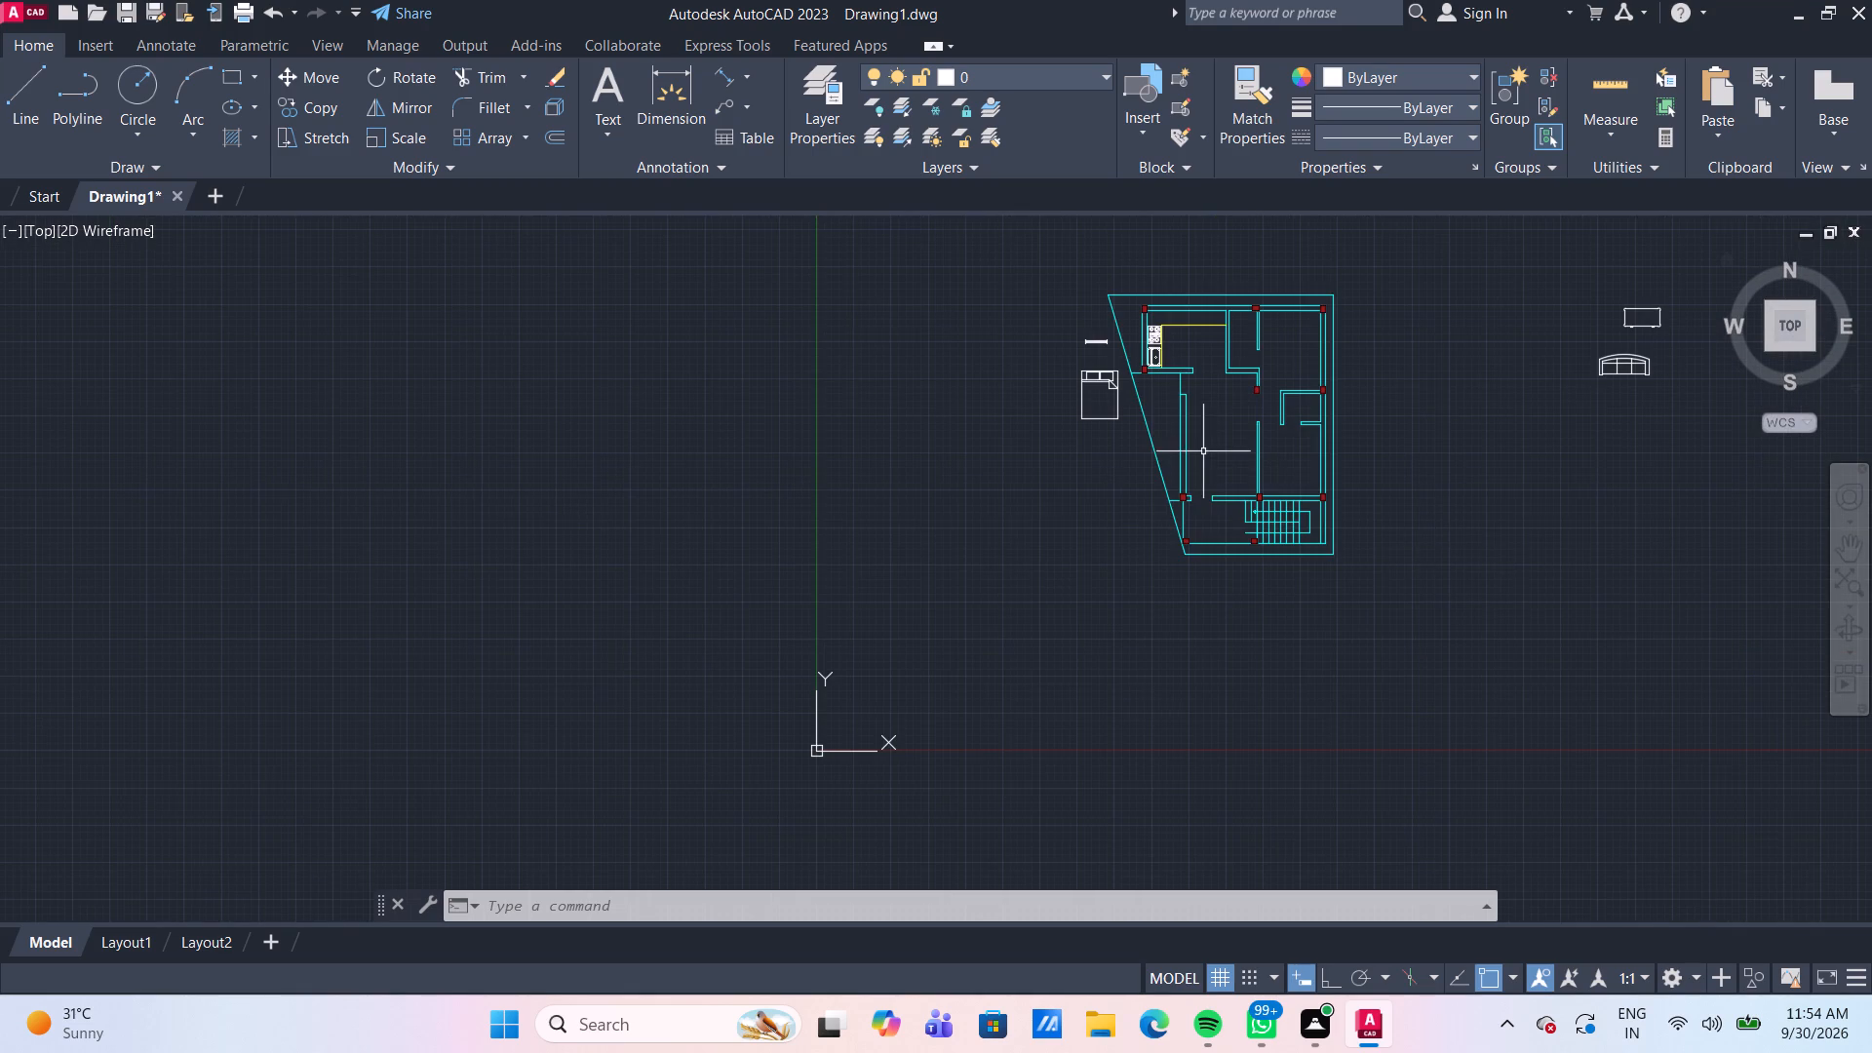
scroll(1139, 371, "up", 3)
scroll(1094, 422, "down", 2)
Rotate the double bed outside the plan to 270° about its upper-right corner, with Ortho turned on.
middle_click_drag(1096, 460, 1033, 500)
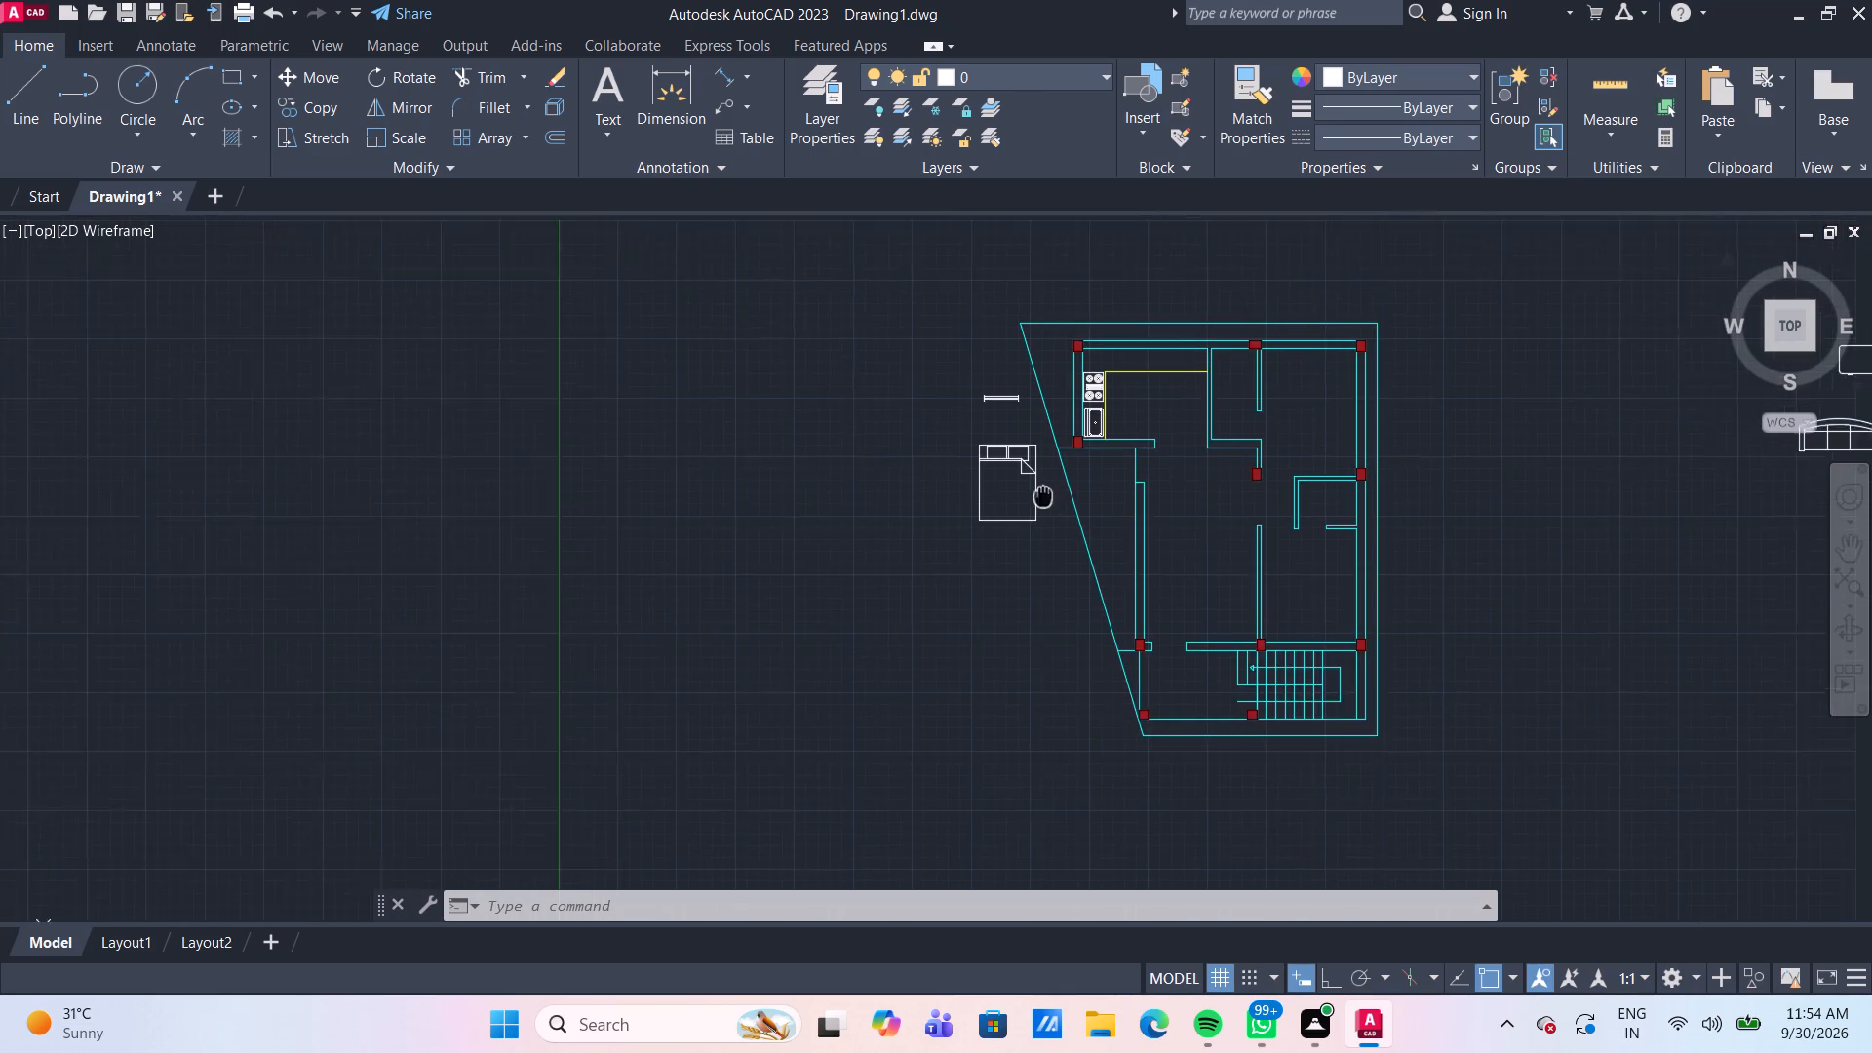
middle_click_drag(1033, 500, 994, 510)
scroll(972, 556, "up", 2)
middle_click_drag(1025, 513, 978, 579)
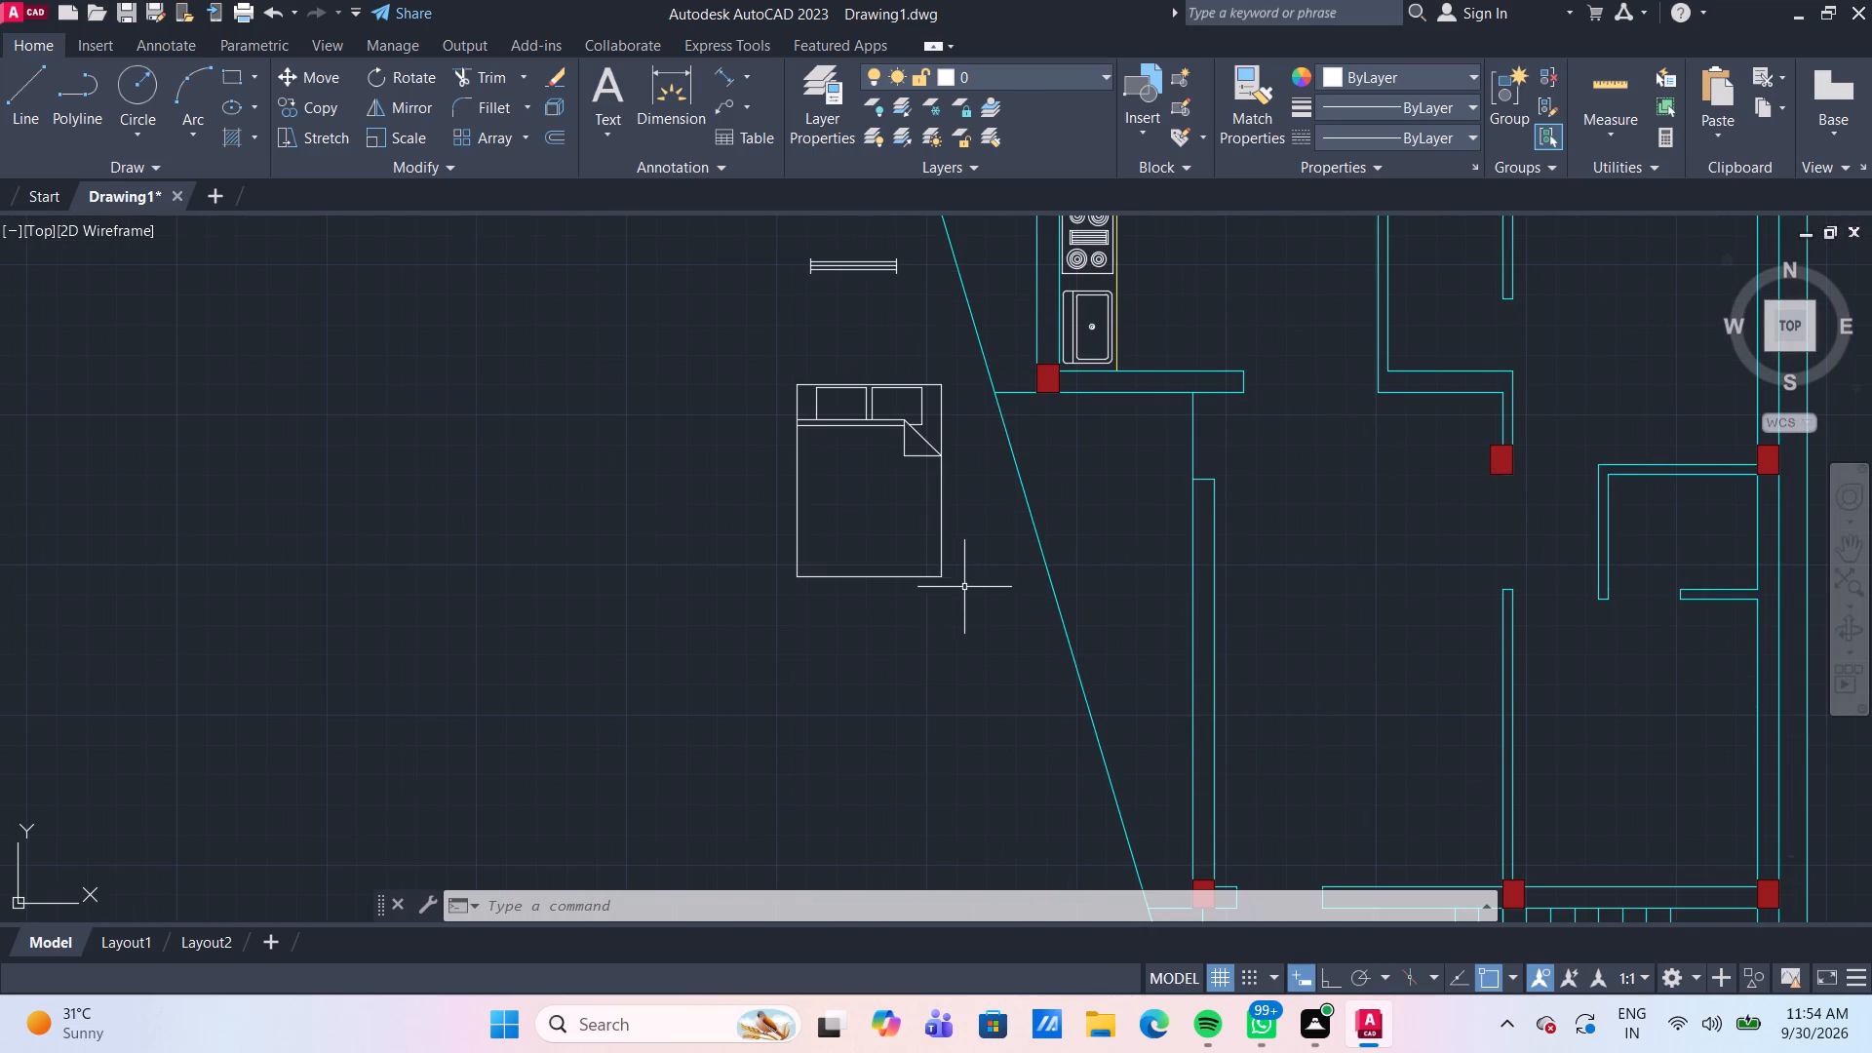
left_click_drag(947, 599, 946, 585)
left_click(755, 349)
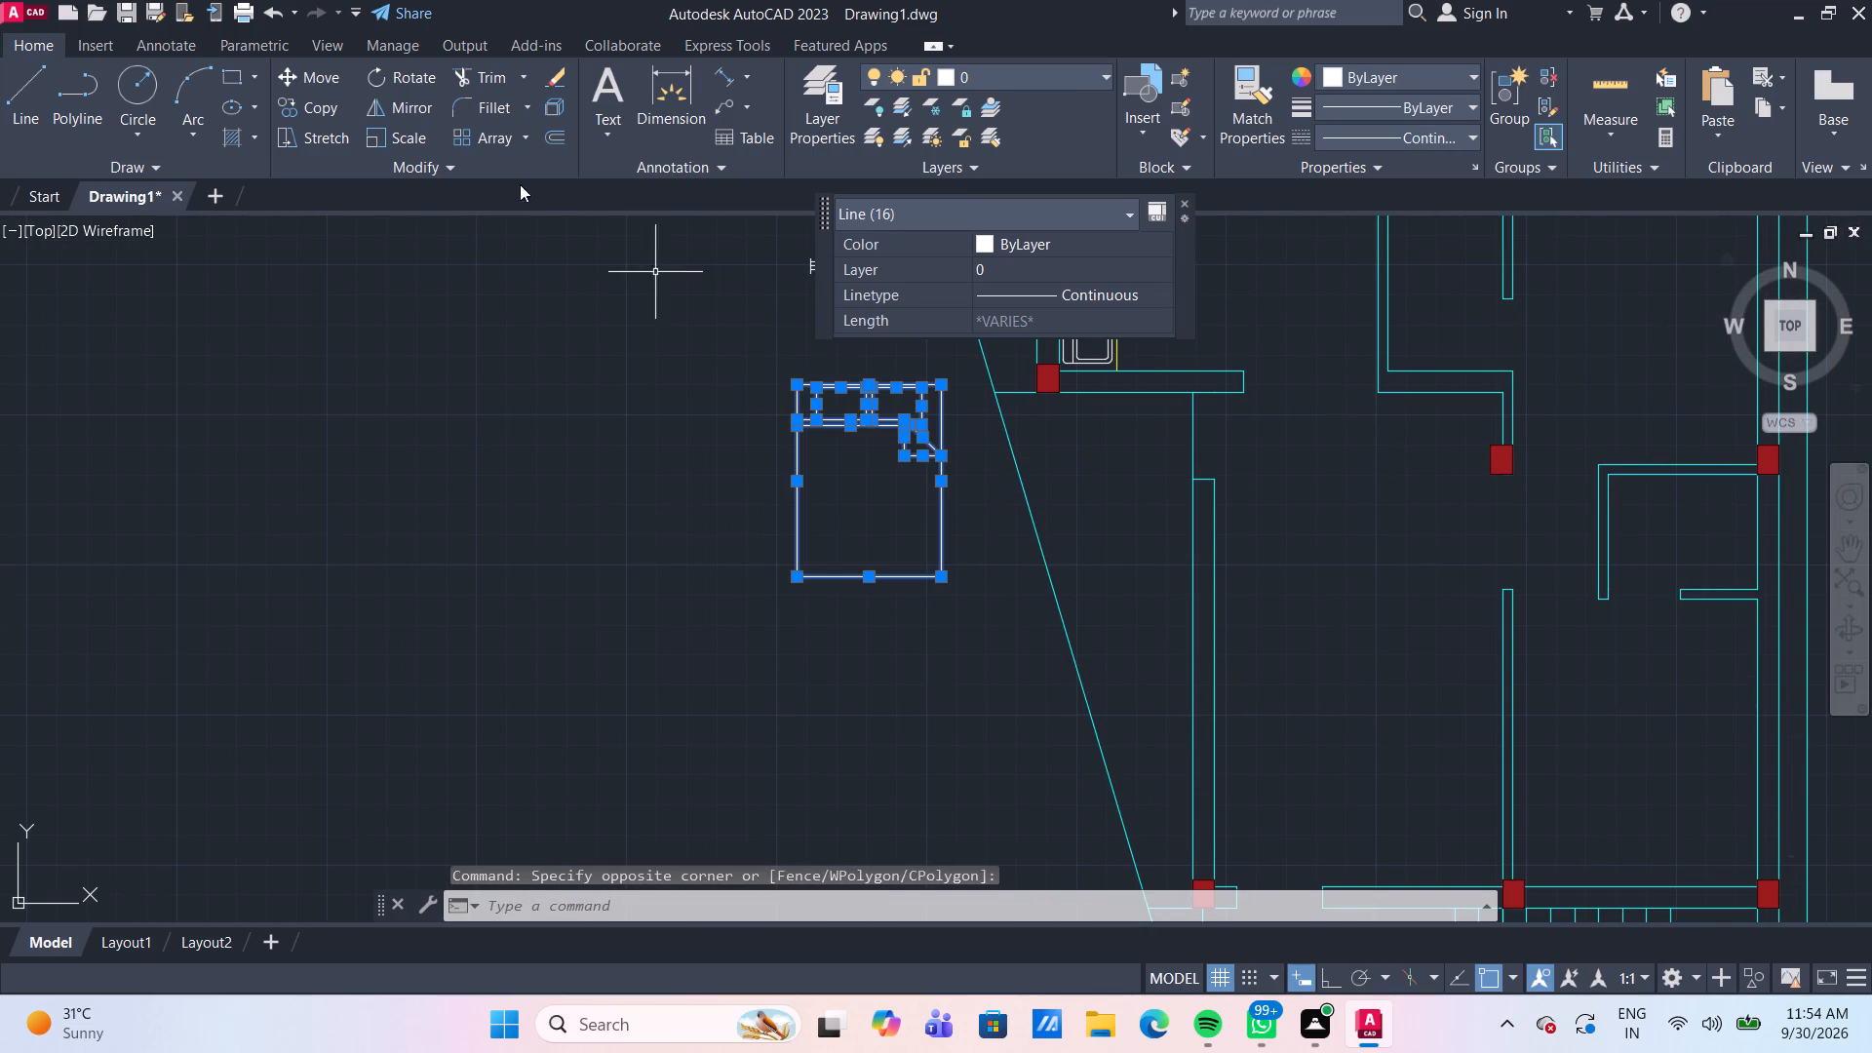
left_click(414, 79)
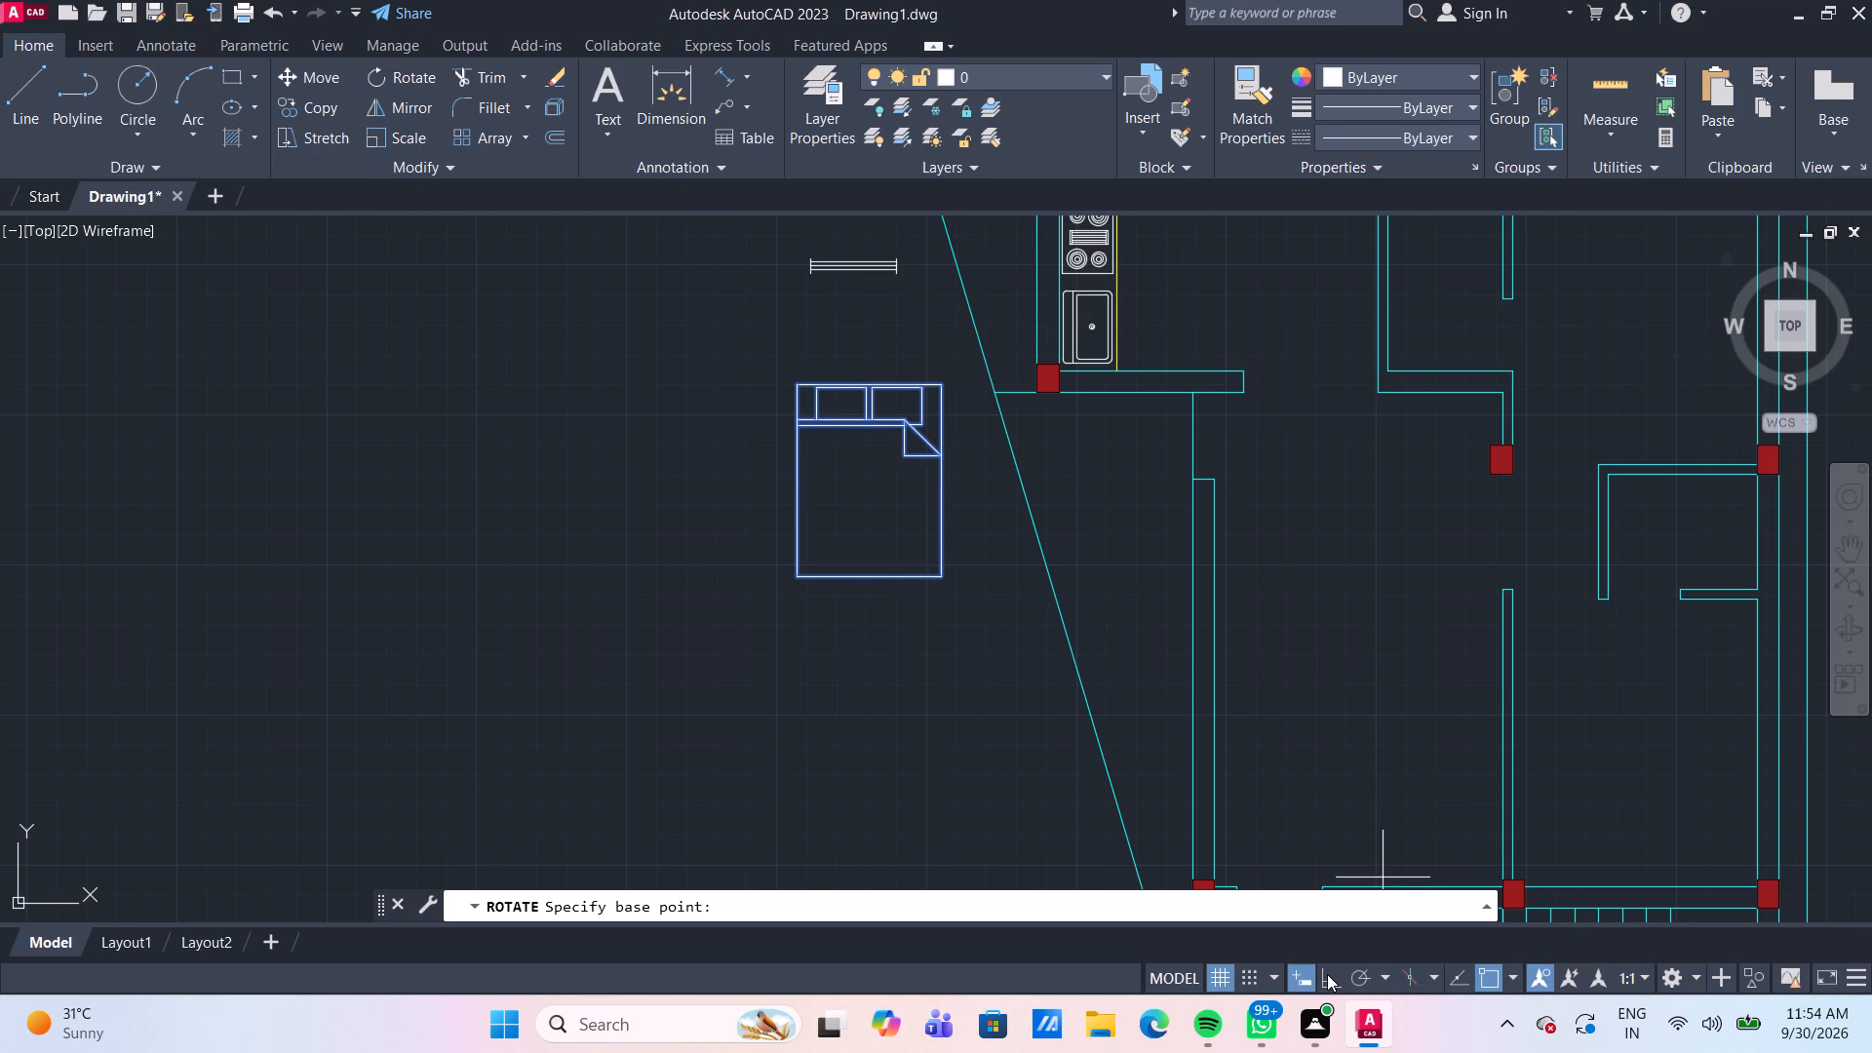
left_click(1327, 974)
left_click(940, 379)
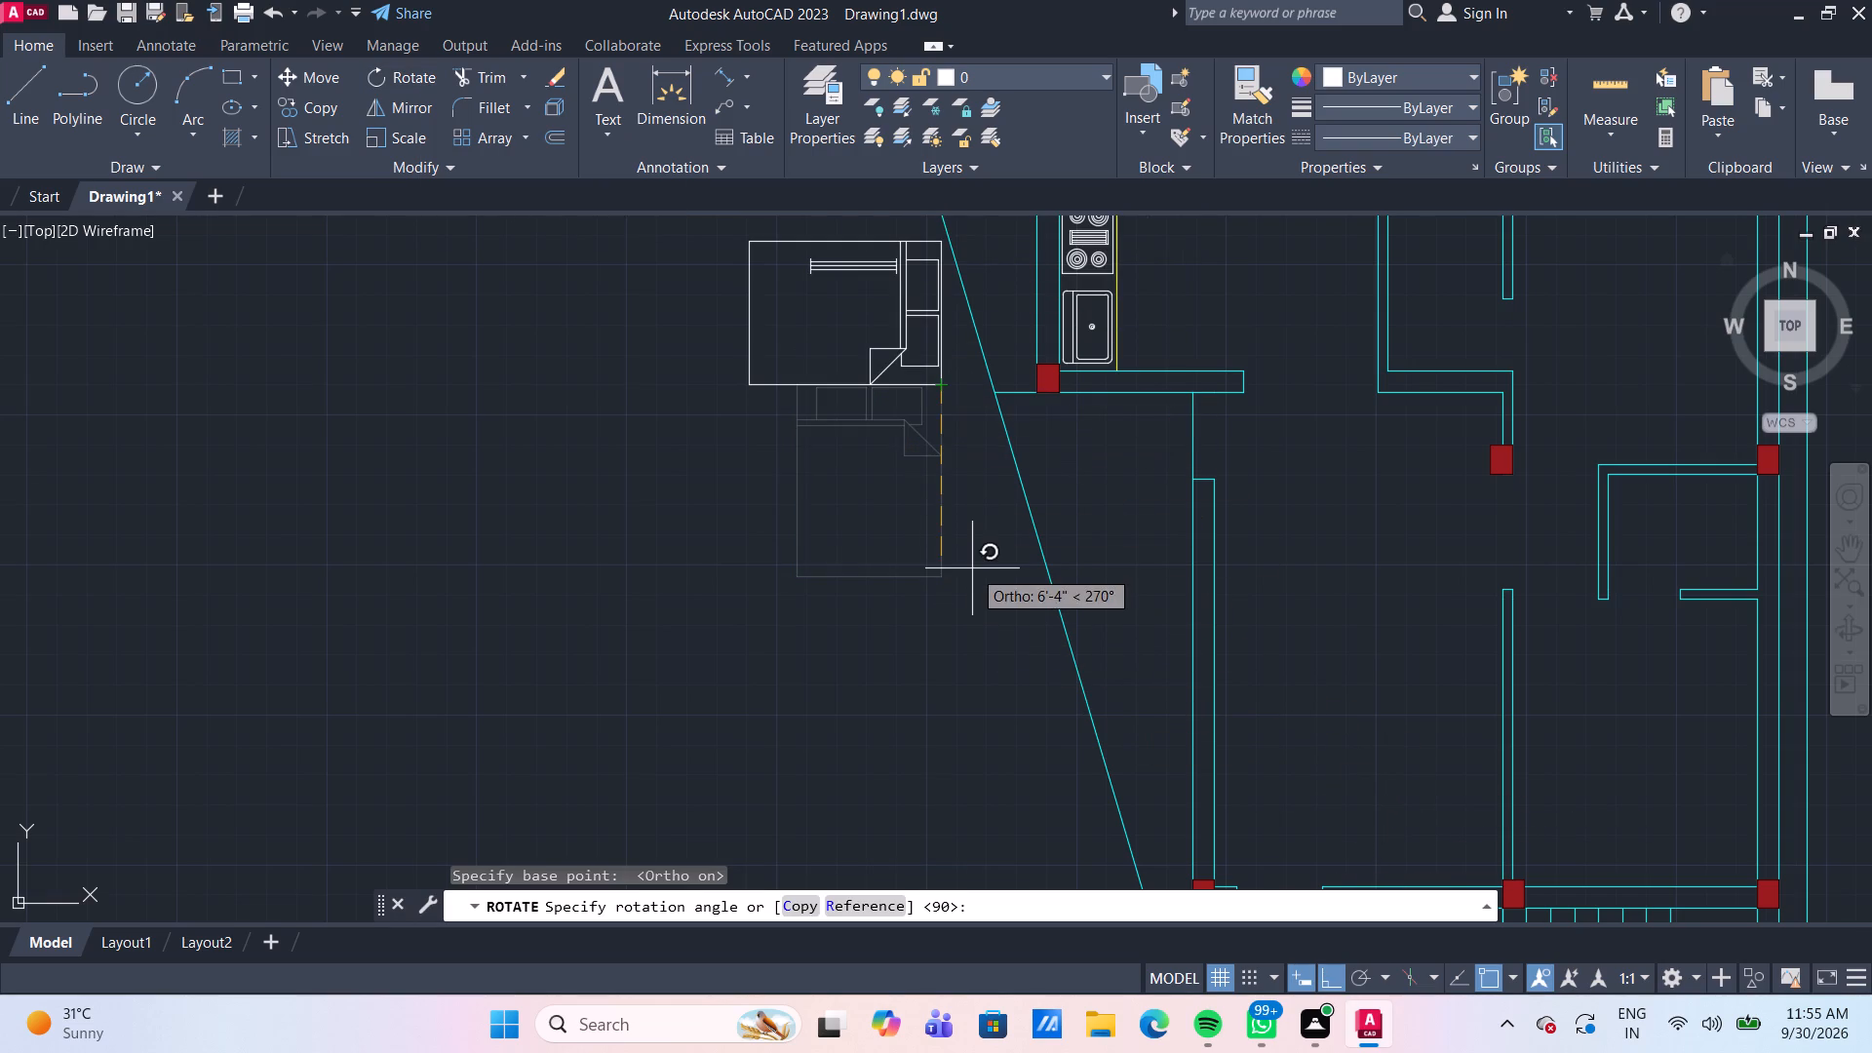
left_click(972, 568)
Move the rotated bed, without the separate small fixture overlapping it, about 28' horizontally into the plan's upper-right bedroom.
scroll(903, 319, "up", 1)
middle_click_drag(902, 319, 855, 467)
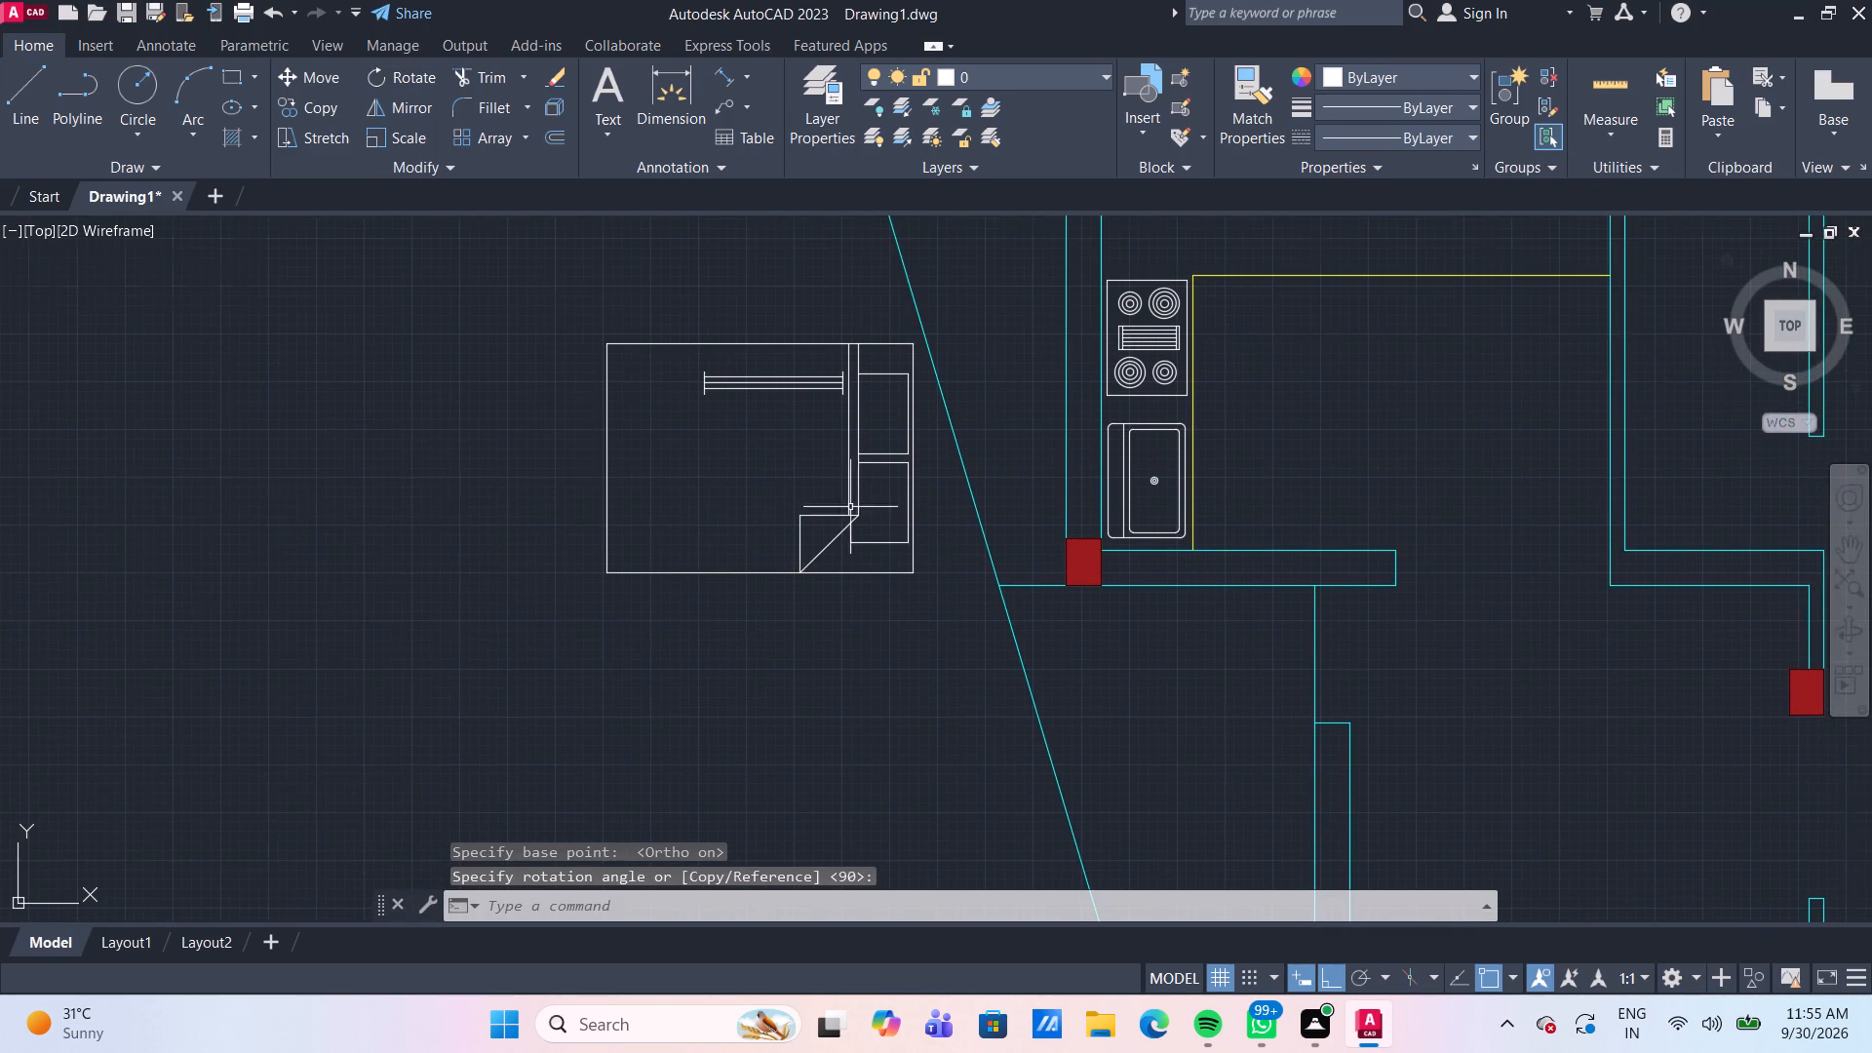
left_click_drag(920, 598, 911, 594)
left_click(815, 473)
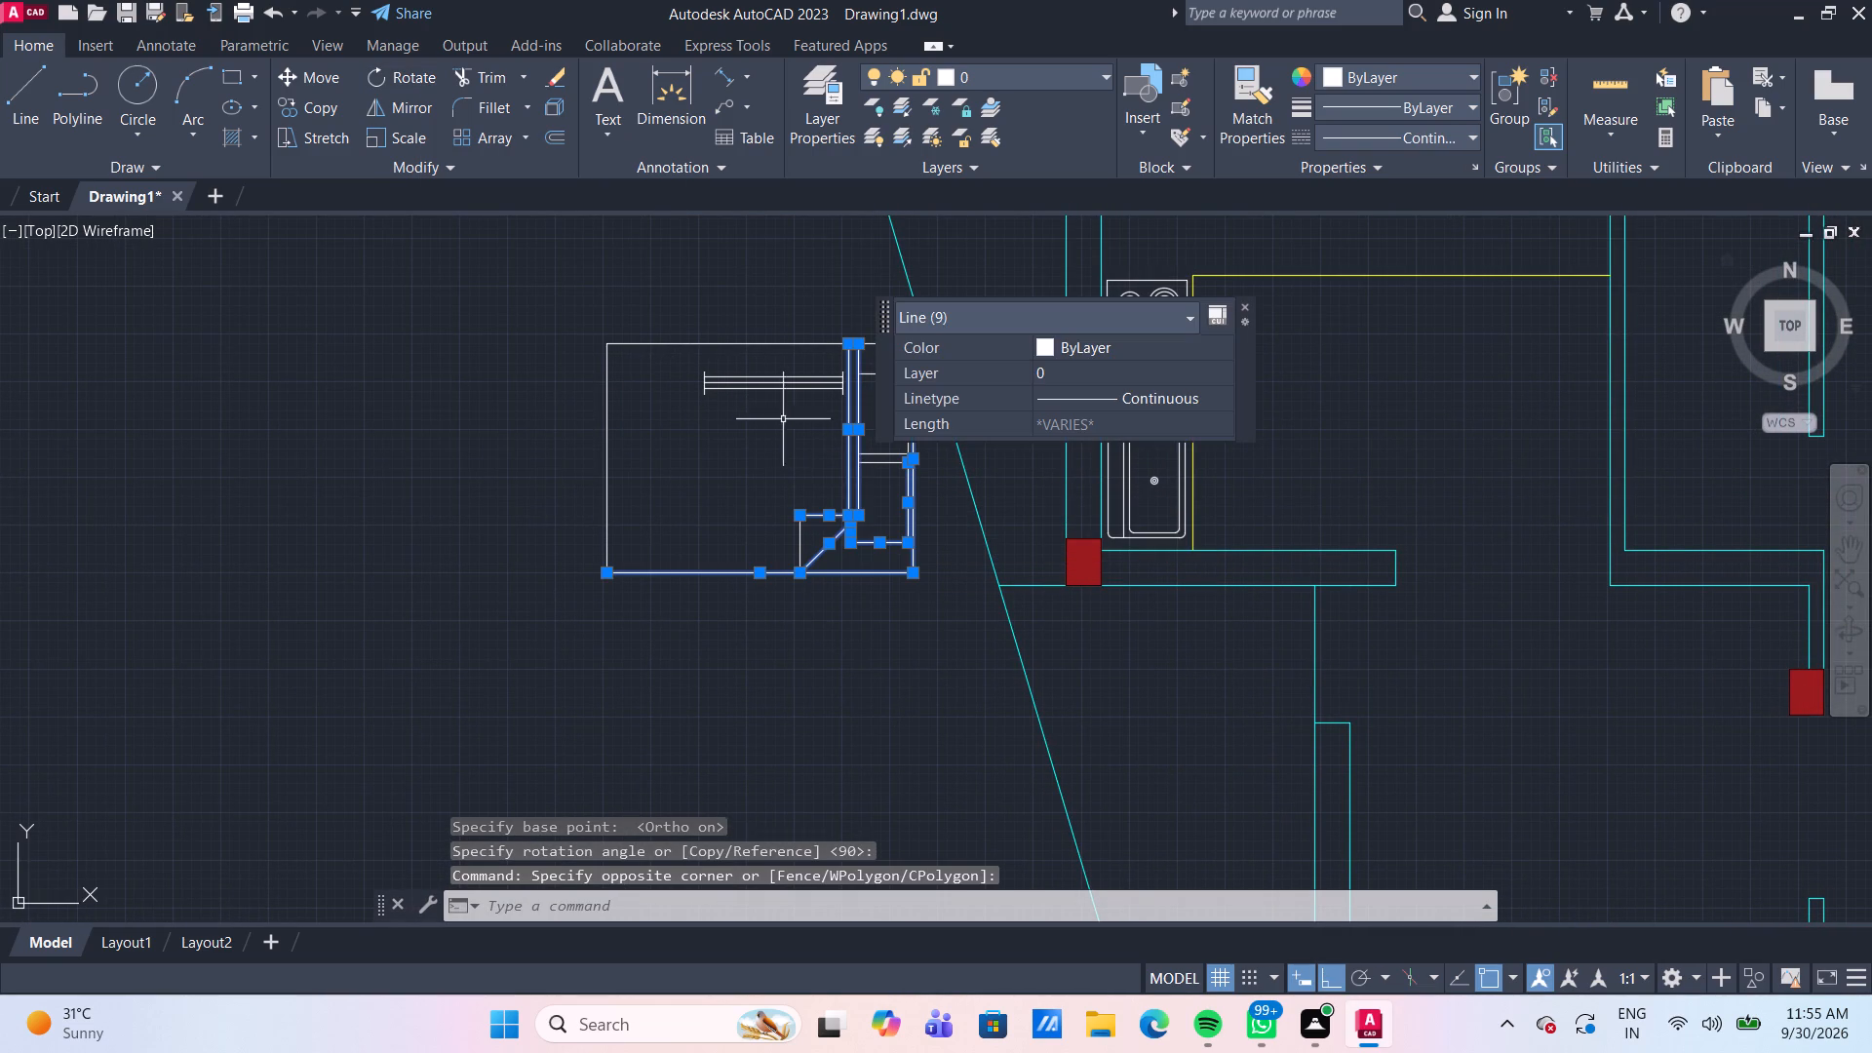
left_click_drag(628, 382, 621, 370)
left_click(600, 321)
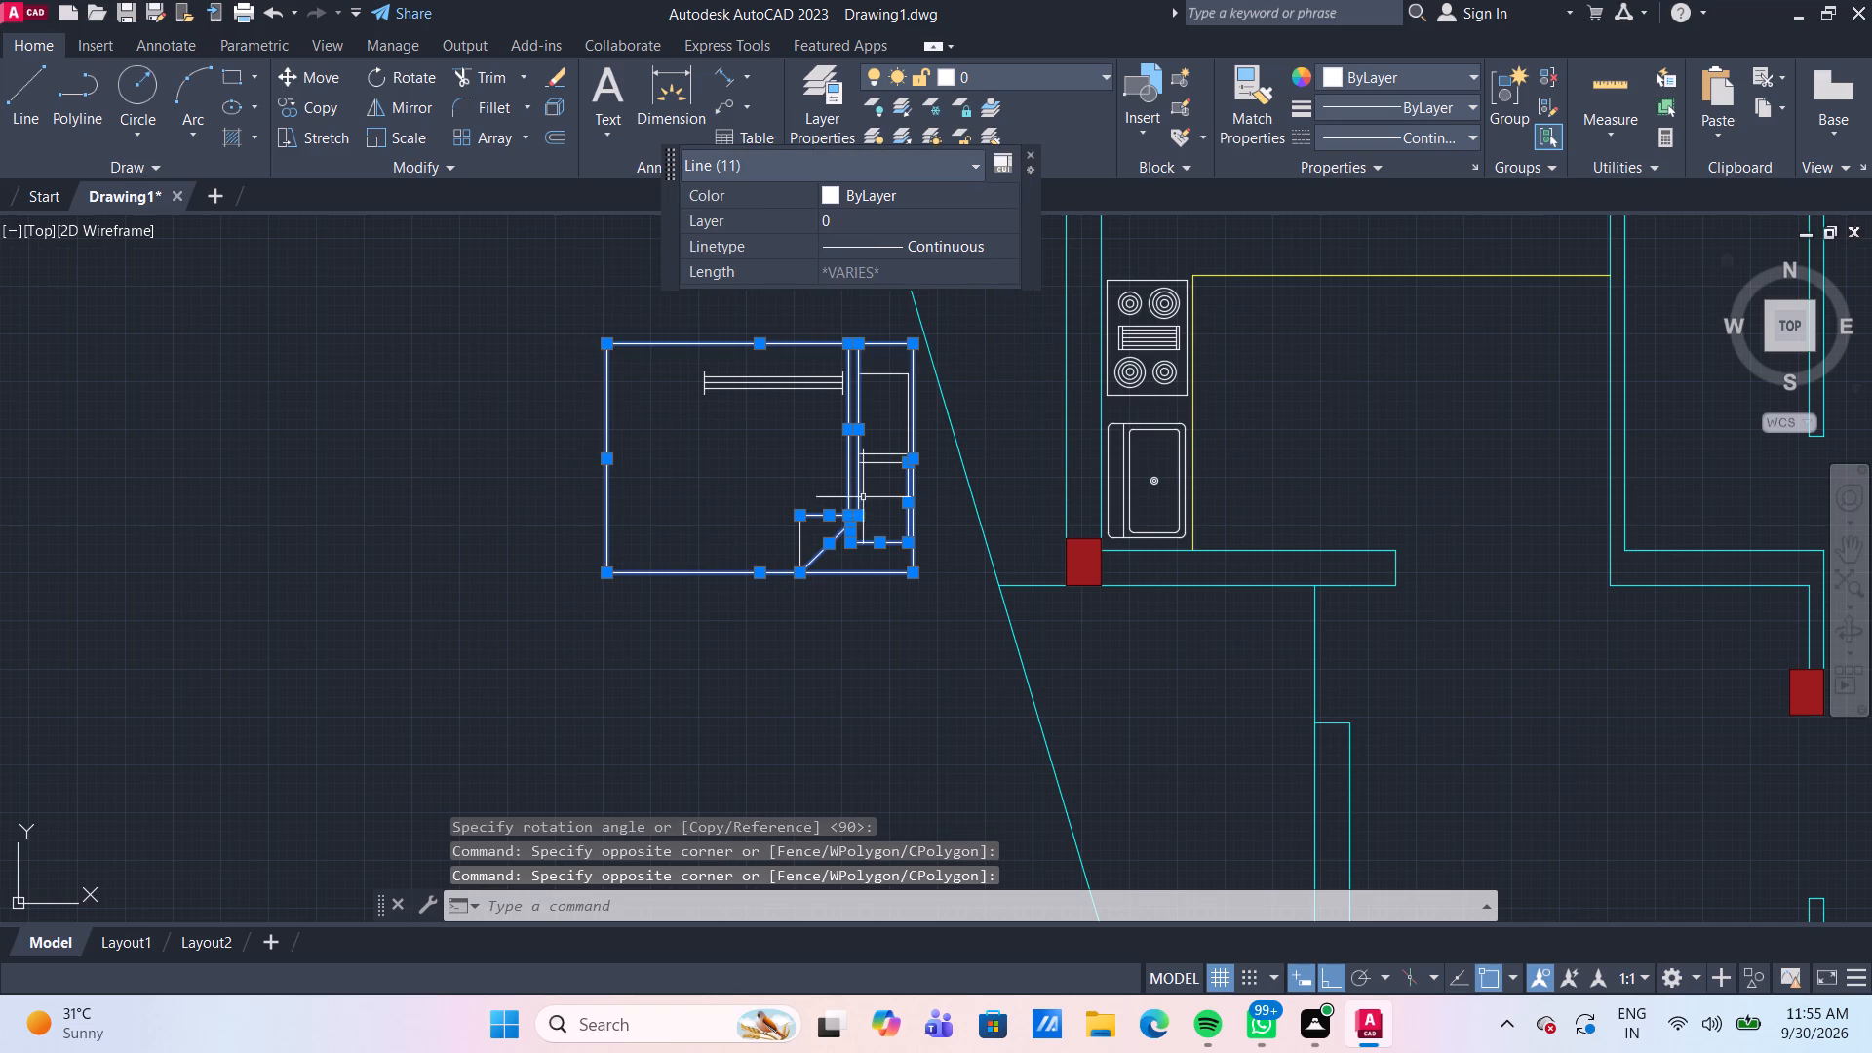
middle_click_drag(855, 476, 659, 545)
scroll(682, 614, "up", 1)
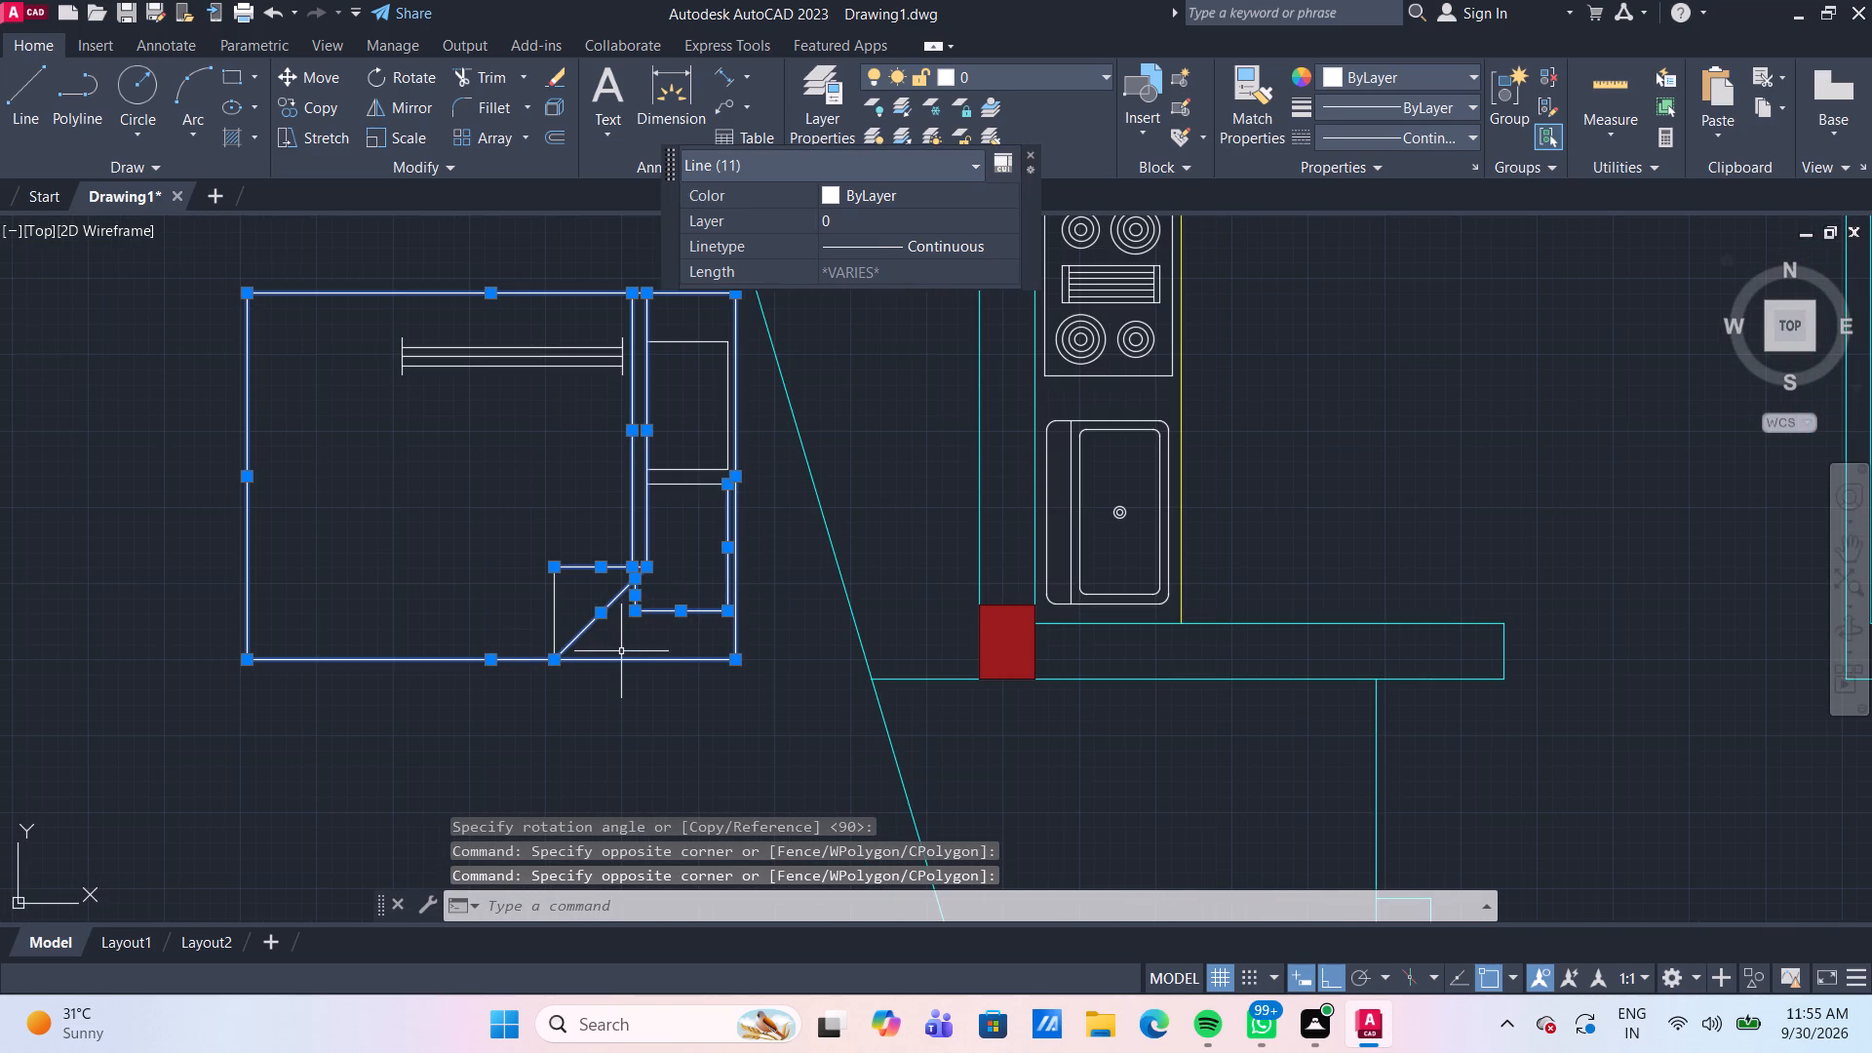
left_click_drag(618, 648, 599, 603)
left_click(501, 483)
middle_click_drag(719, 552, 513, 760)
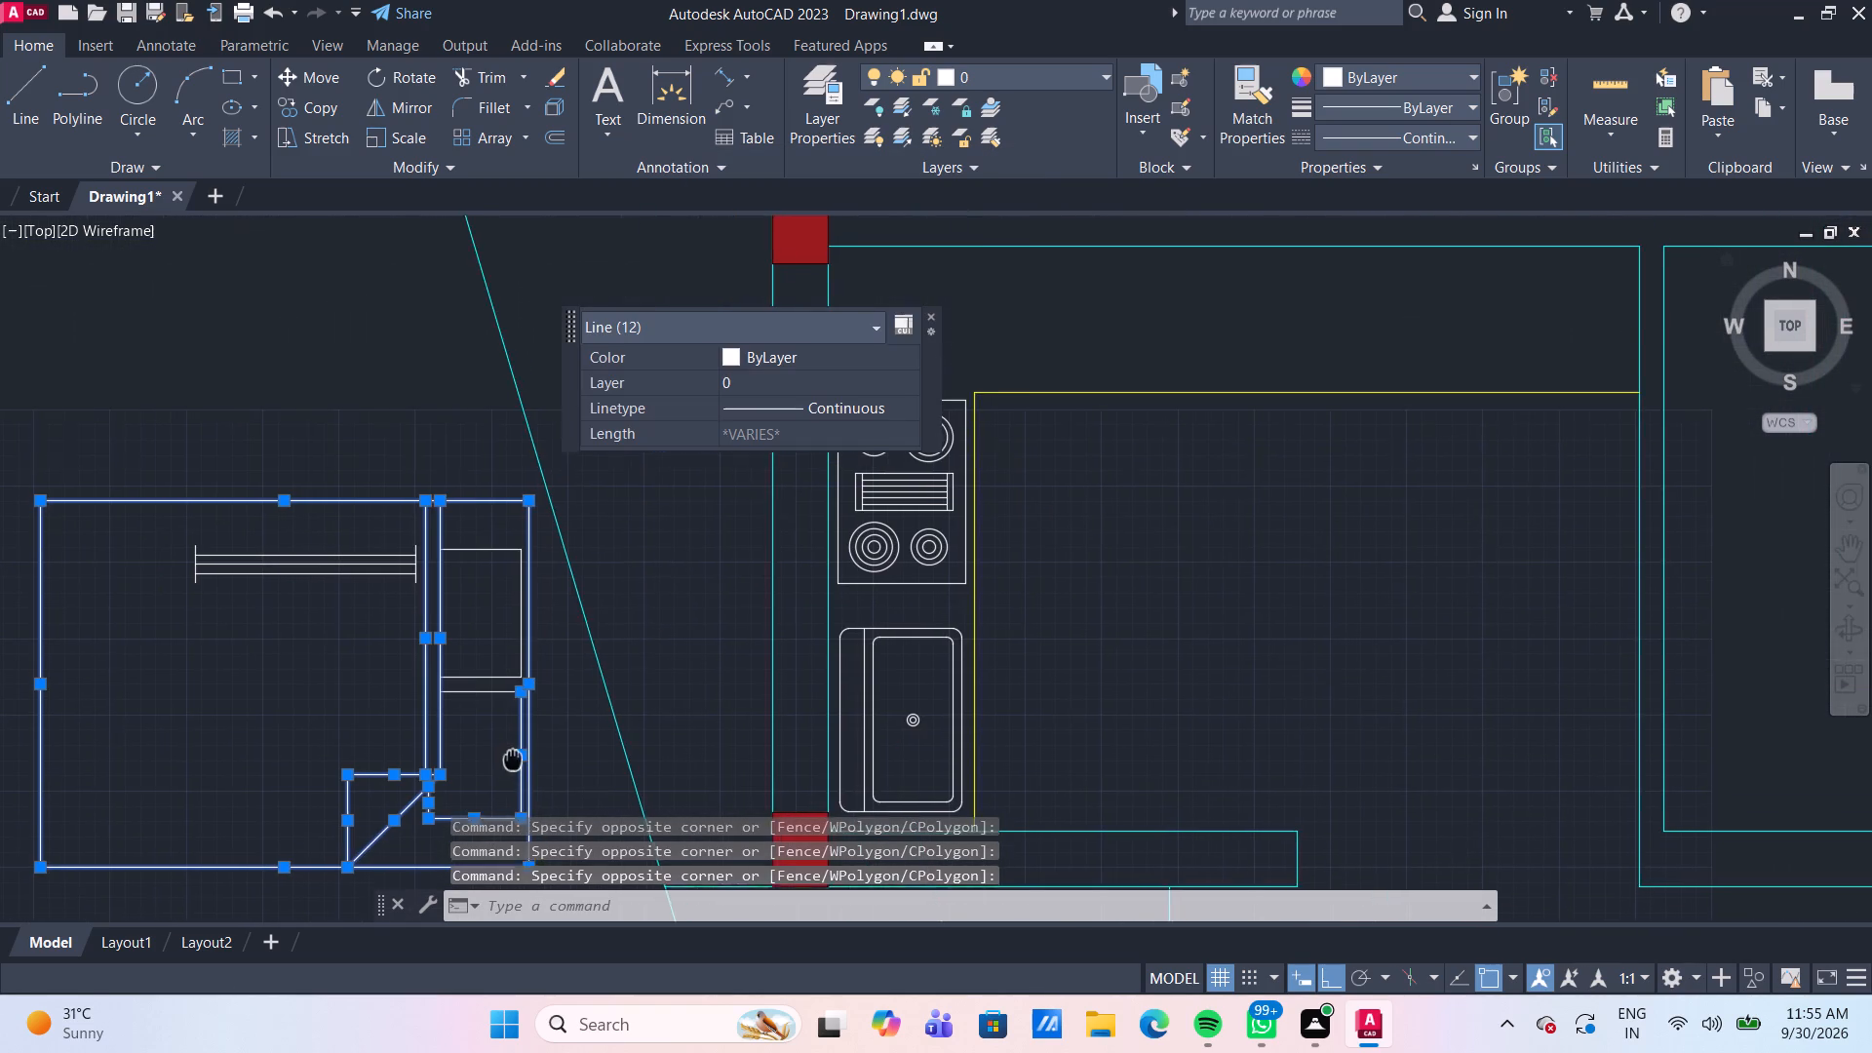
middle_click_drag(513, 760, 515, 761)
left_click_drag(557, 727, 547, 717)
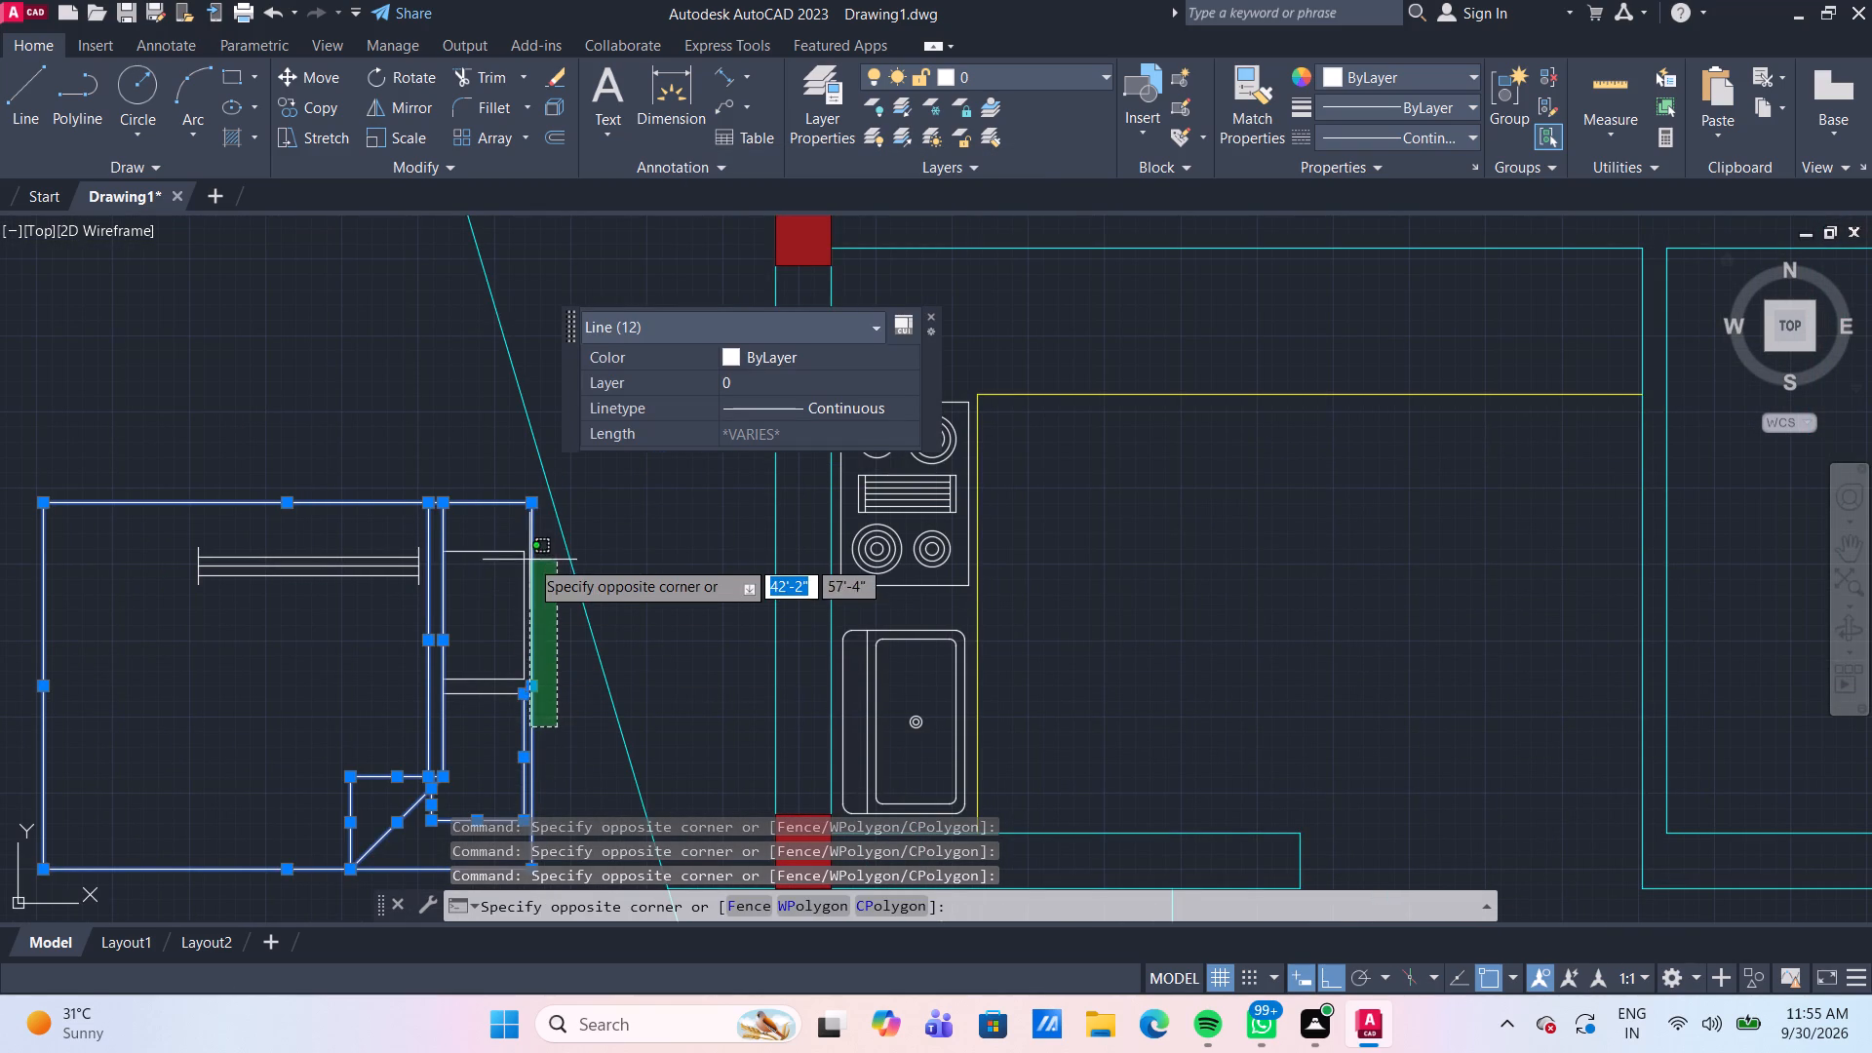
left_click(478, 546)
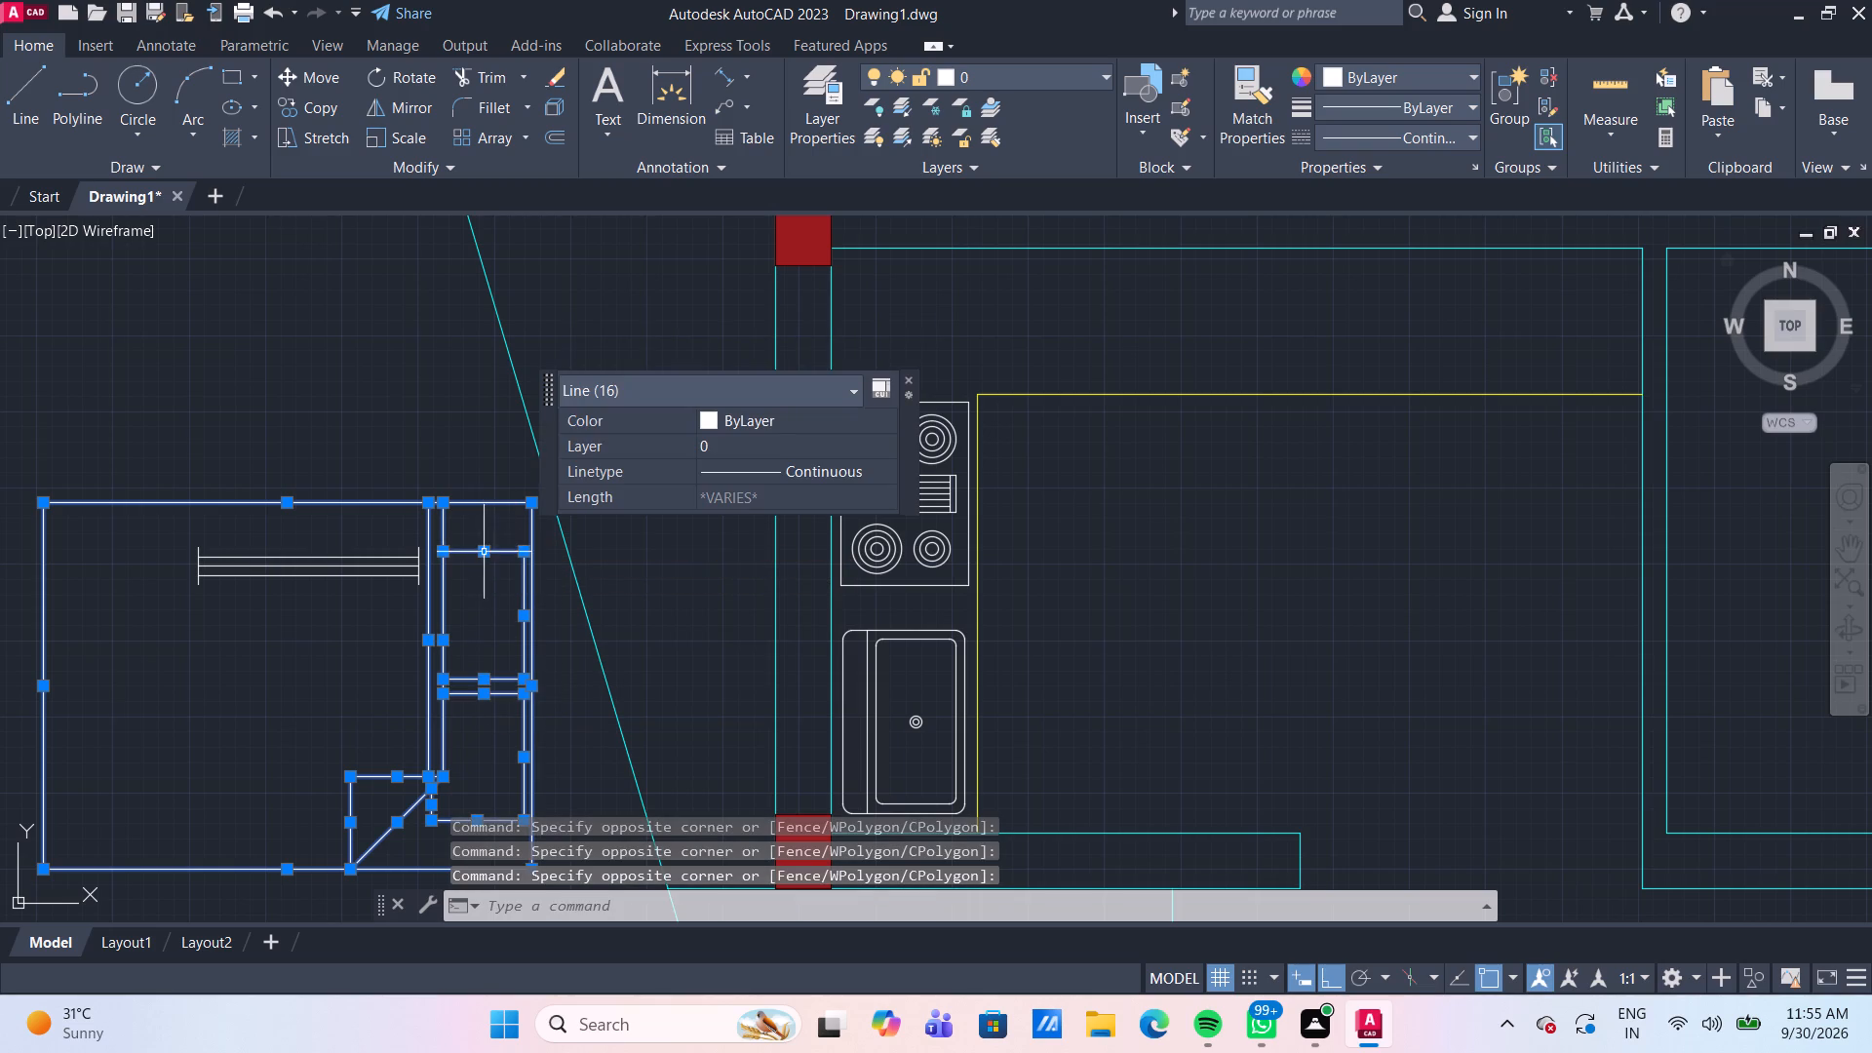
key("m")
key("Return")
scroll(696, 627, "down", 2)
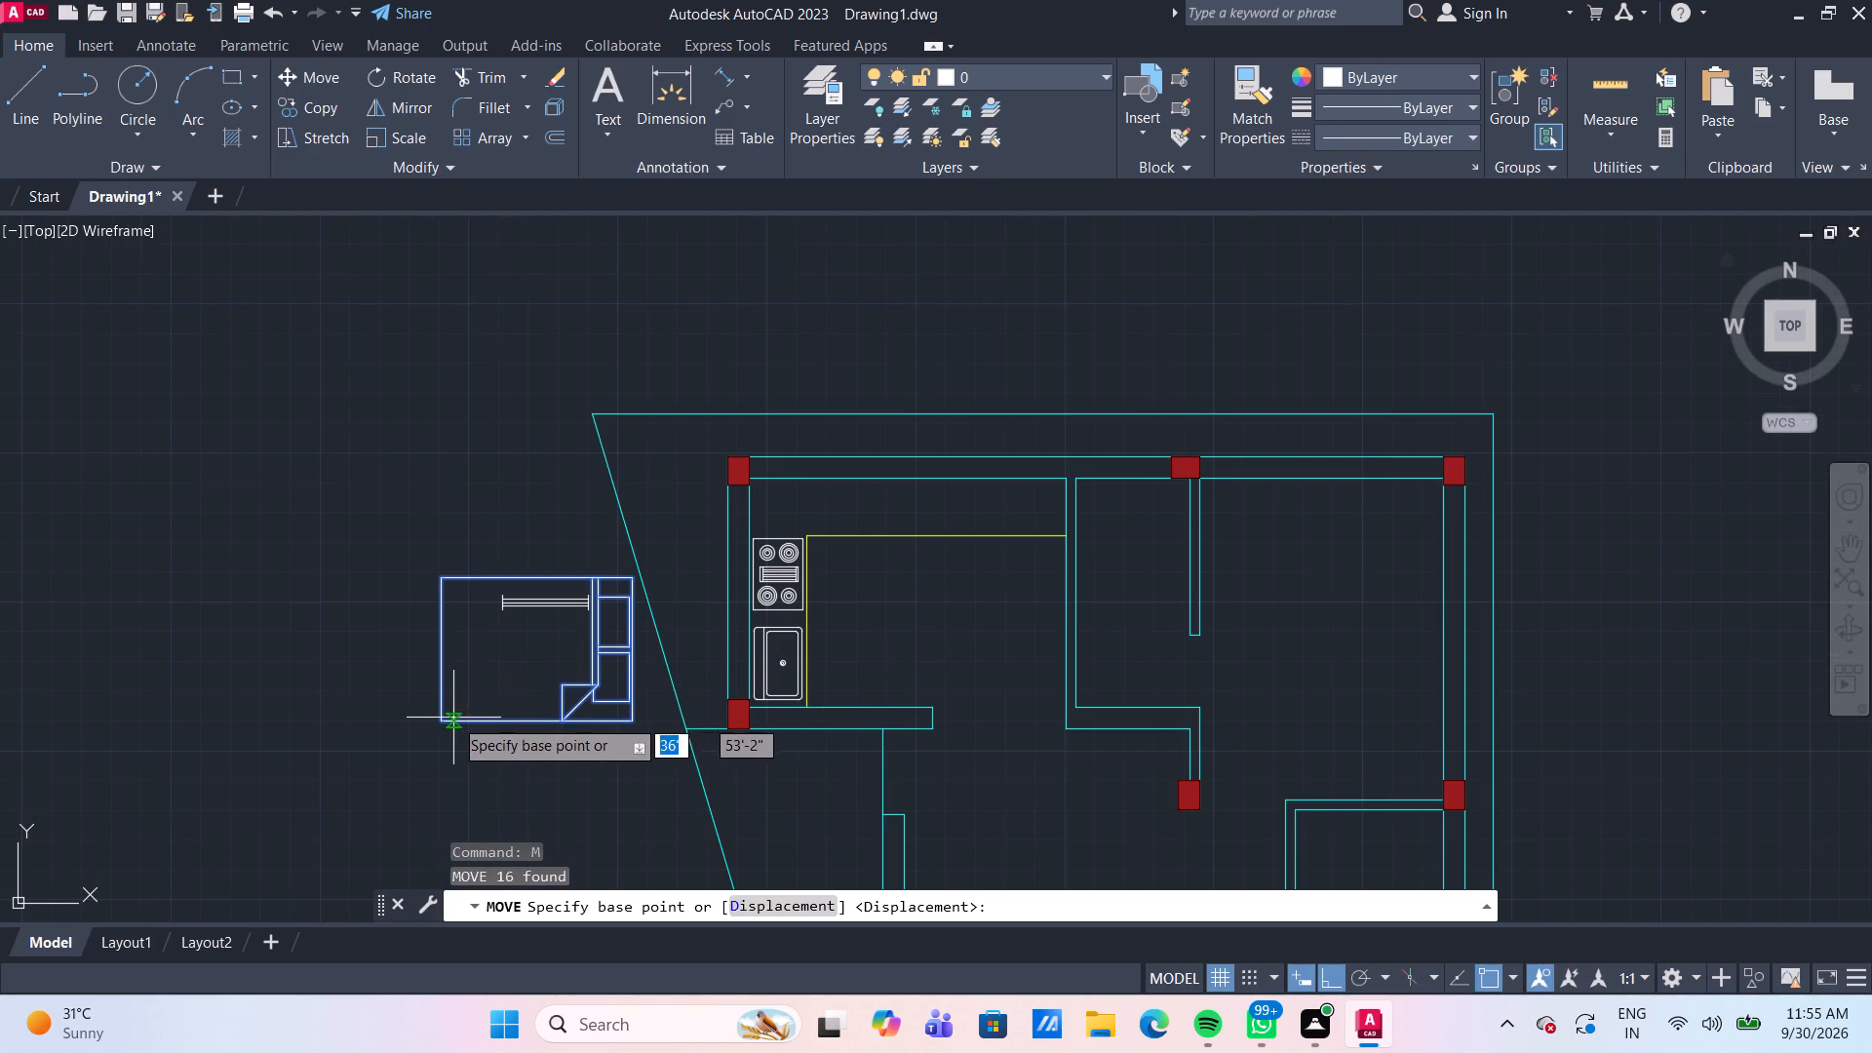
left_click(507, 666)
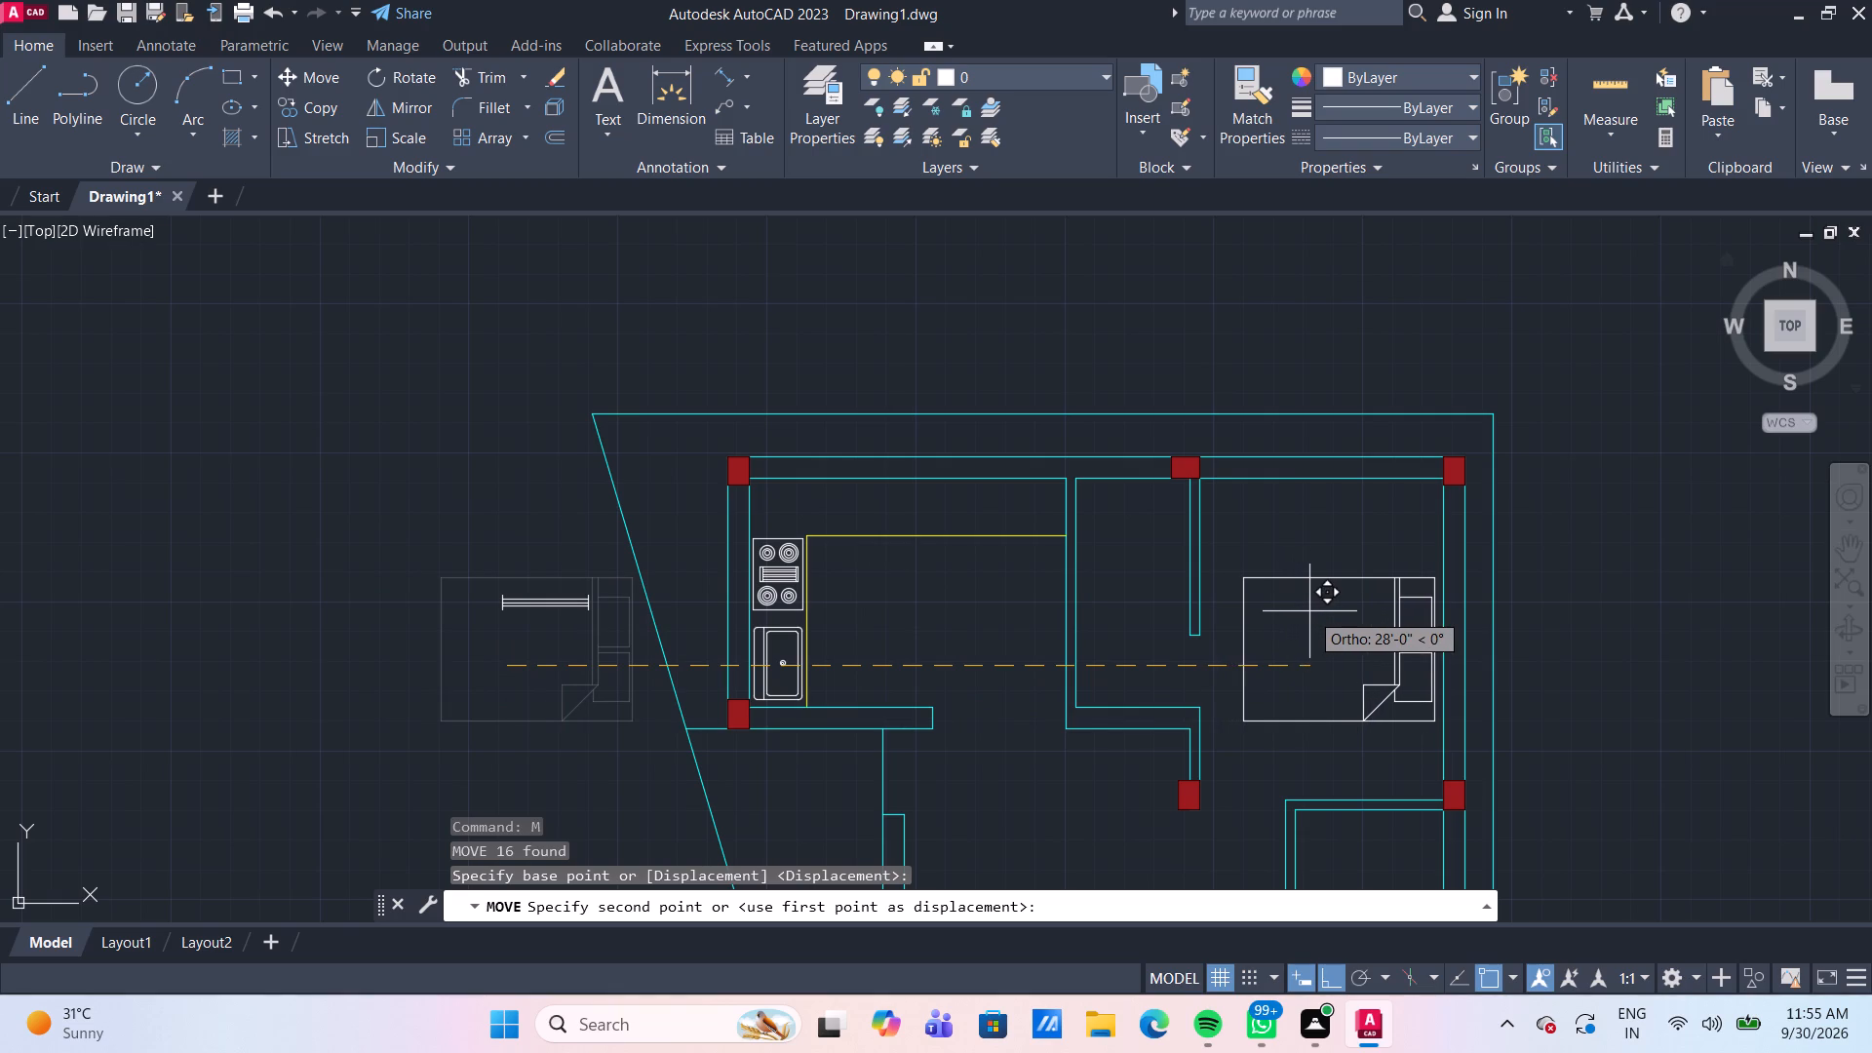
left_click(1312, 613)
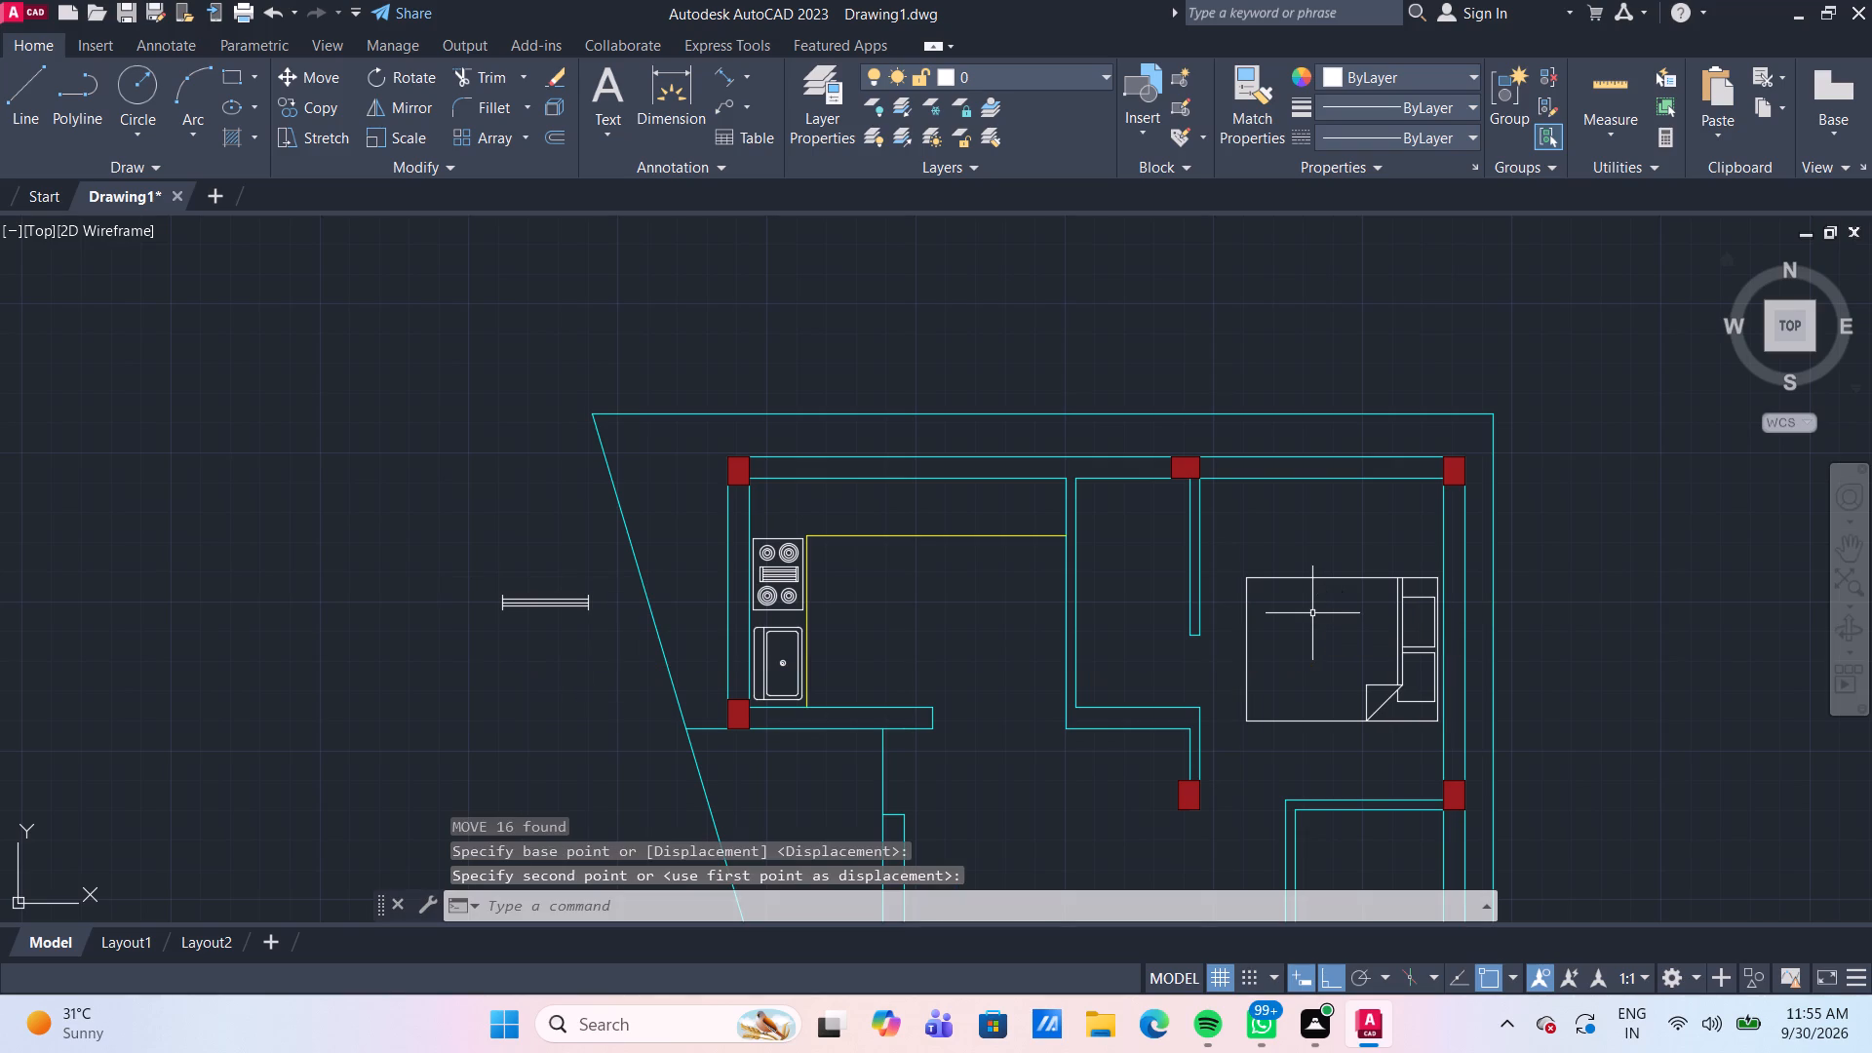
Move the bed horizontally out of the bedroom to the empty area just right of the plot boundary.
scroll(1438, 720, "up", 2)
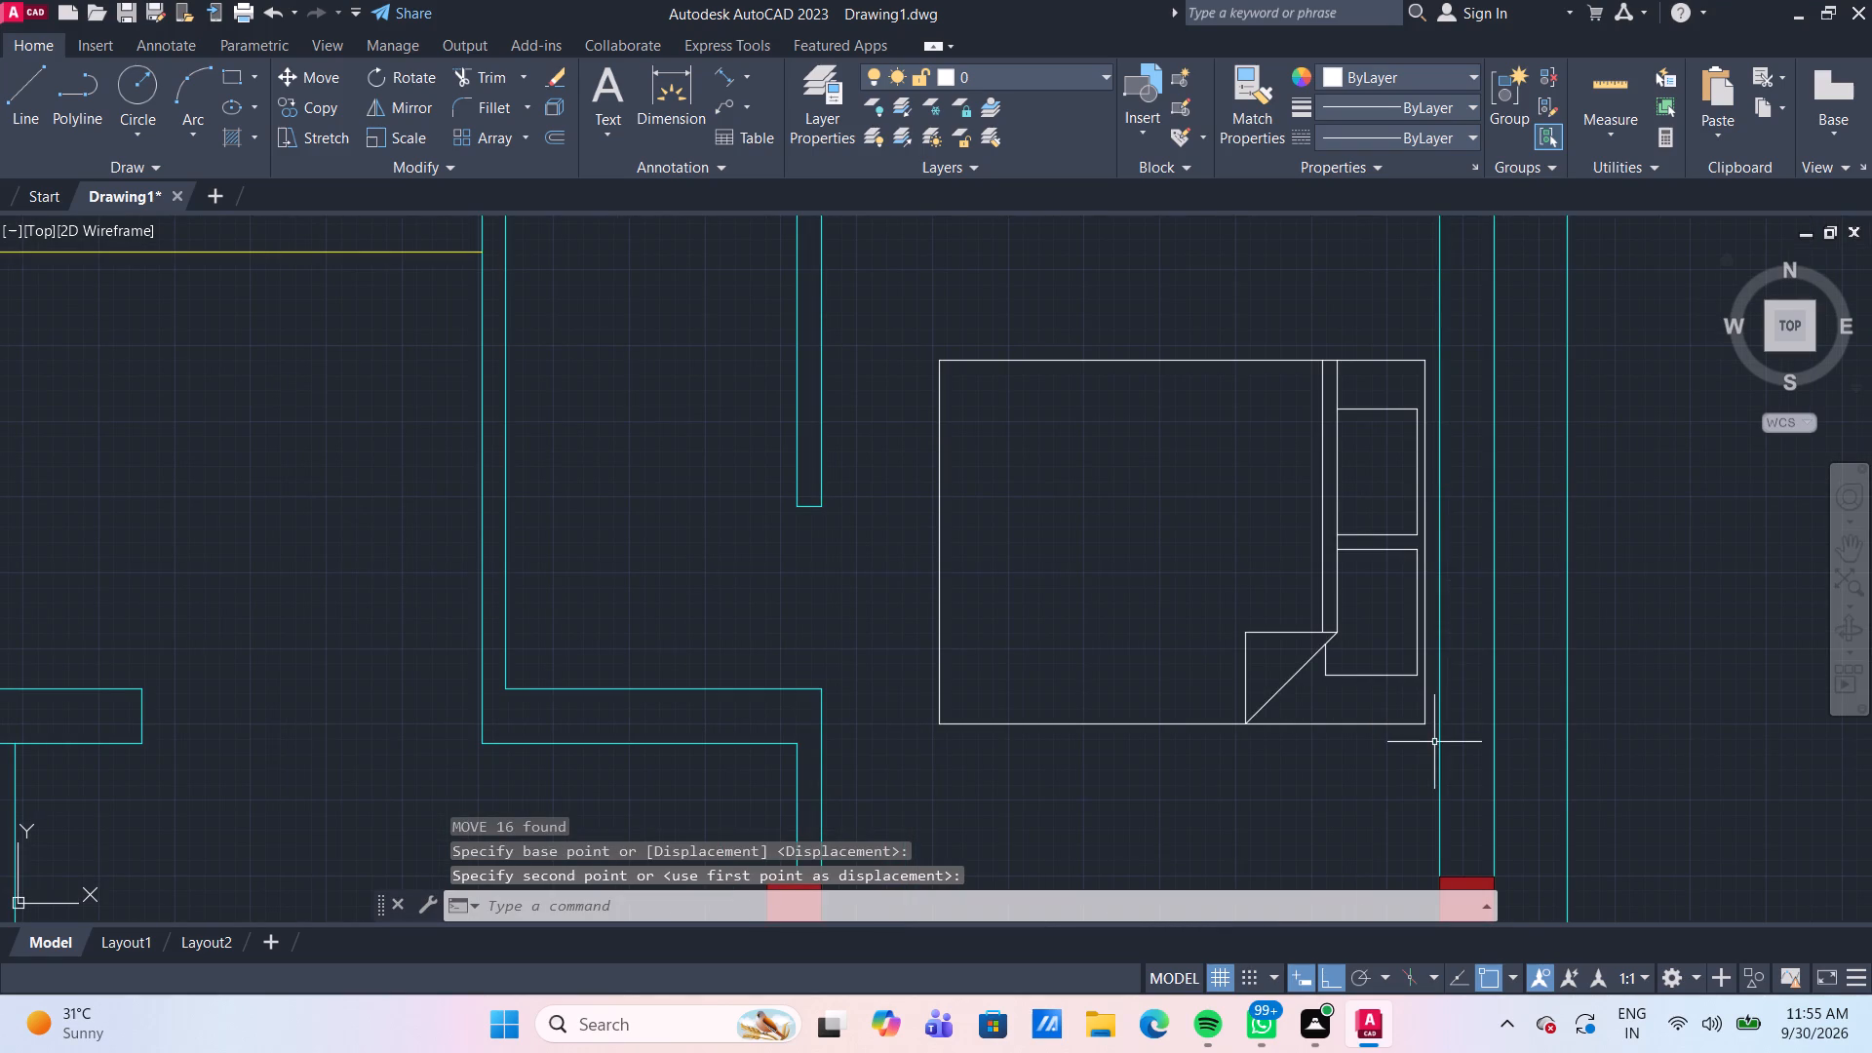
left_click(1434, 742)
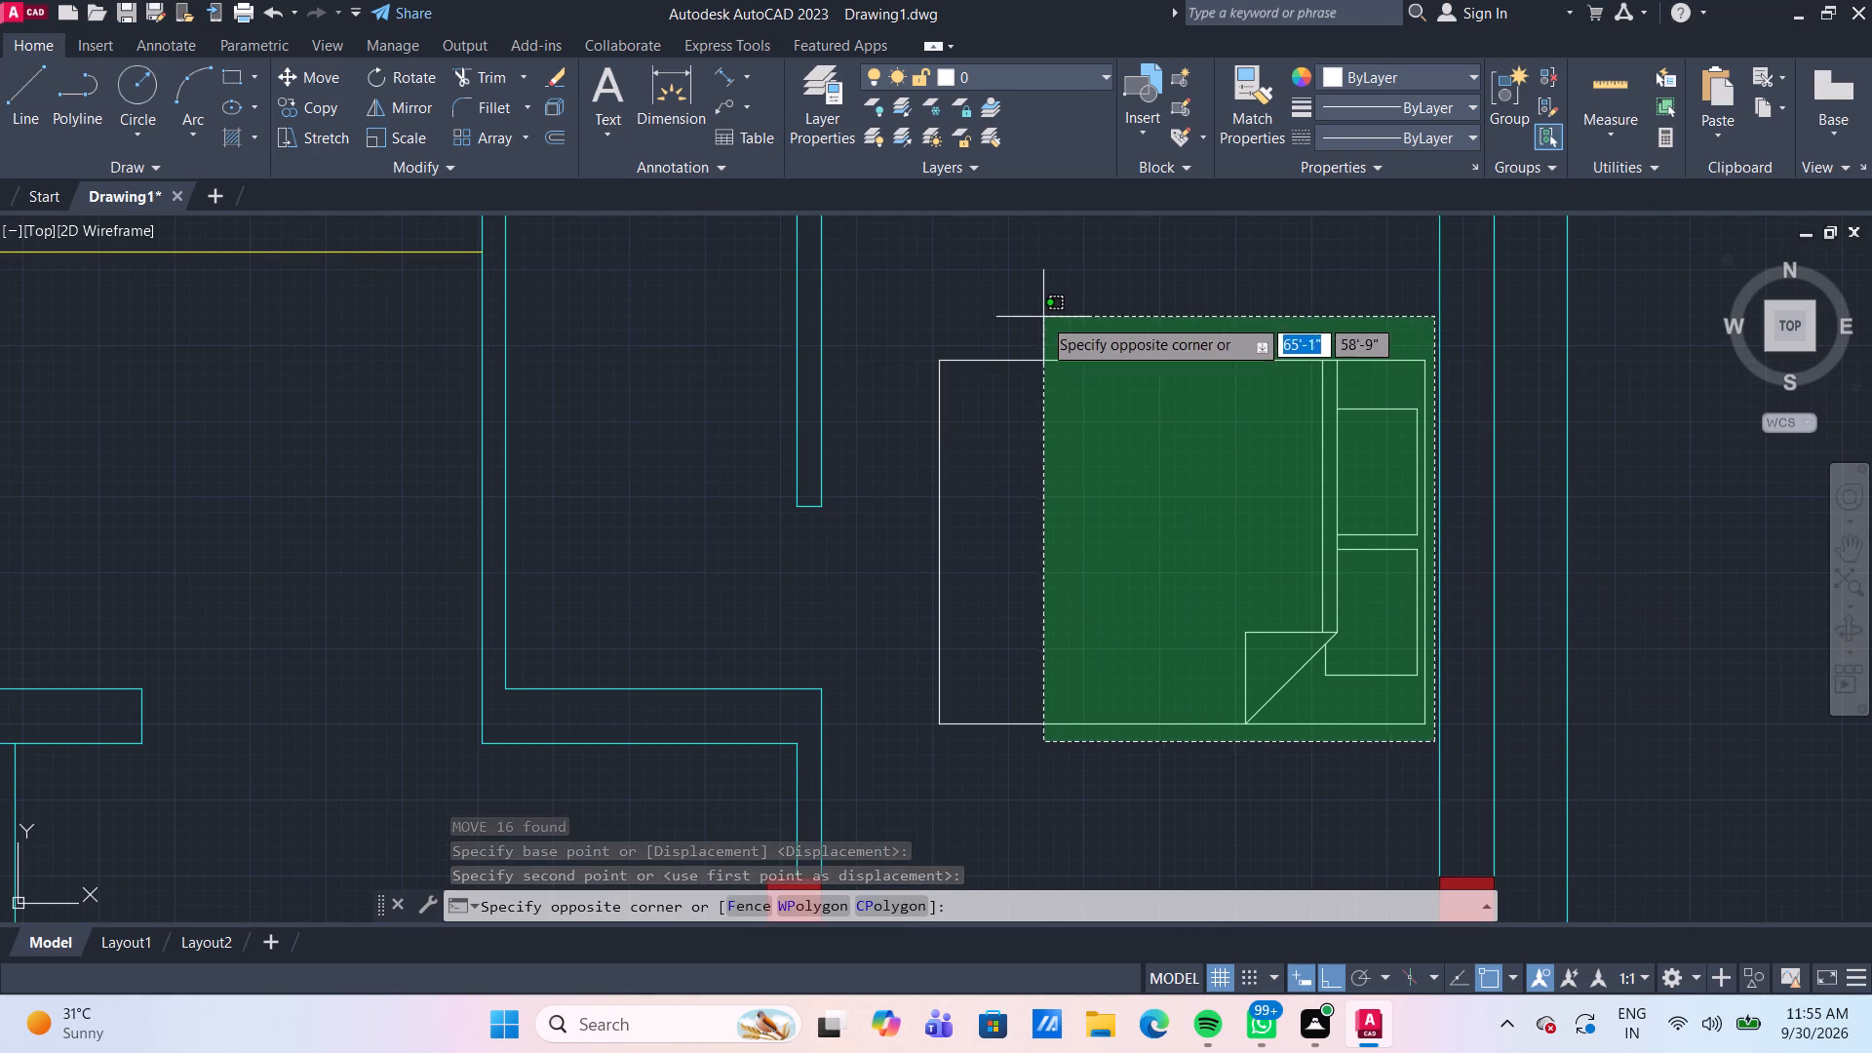
left_click(918, 310)
scroll(1783, 617, "down", 1)
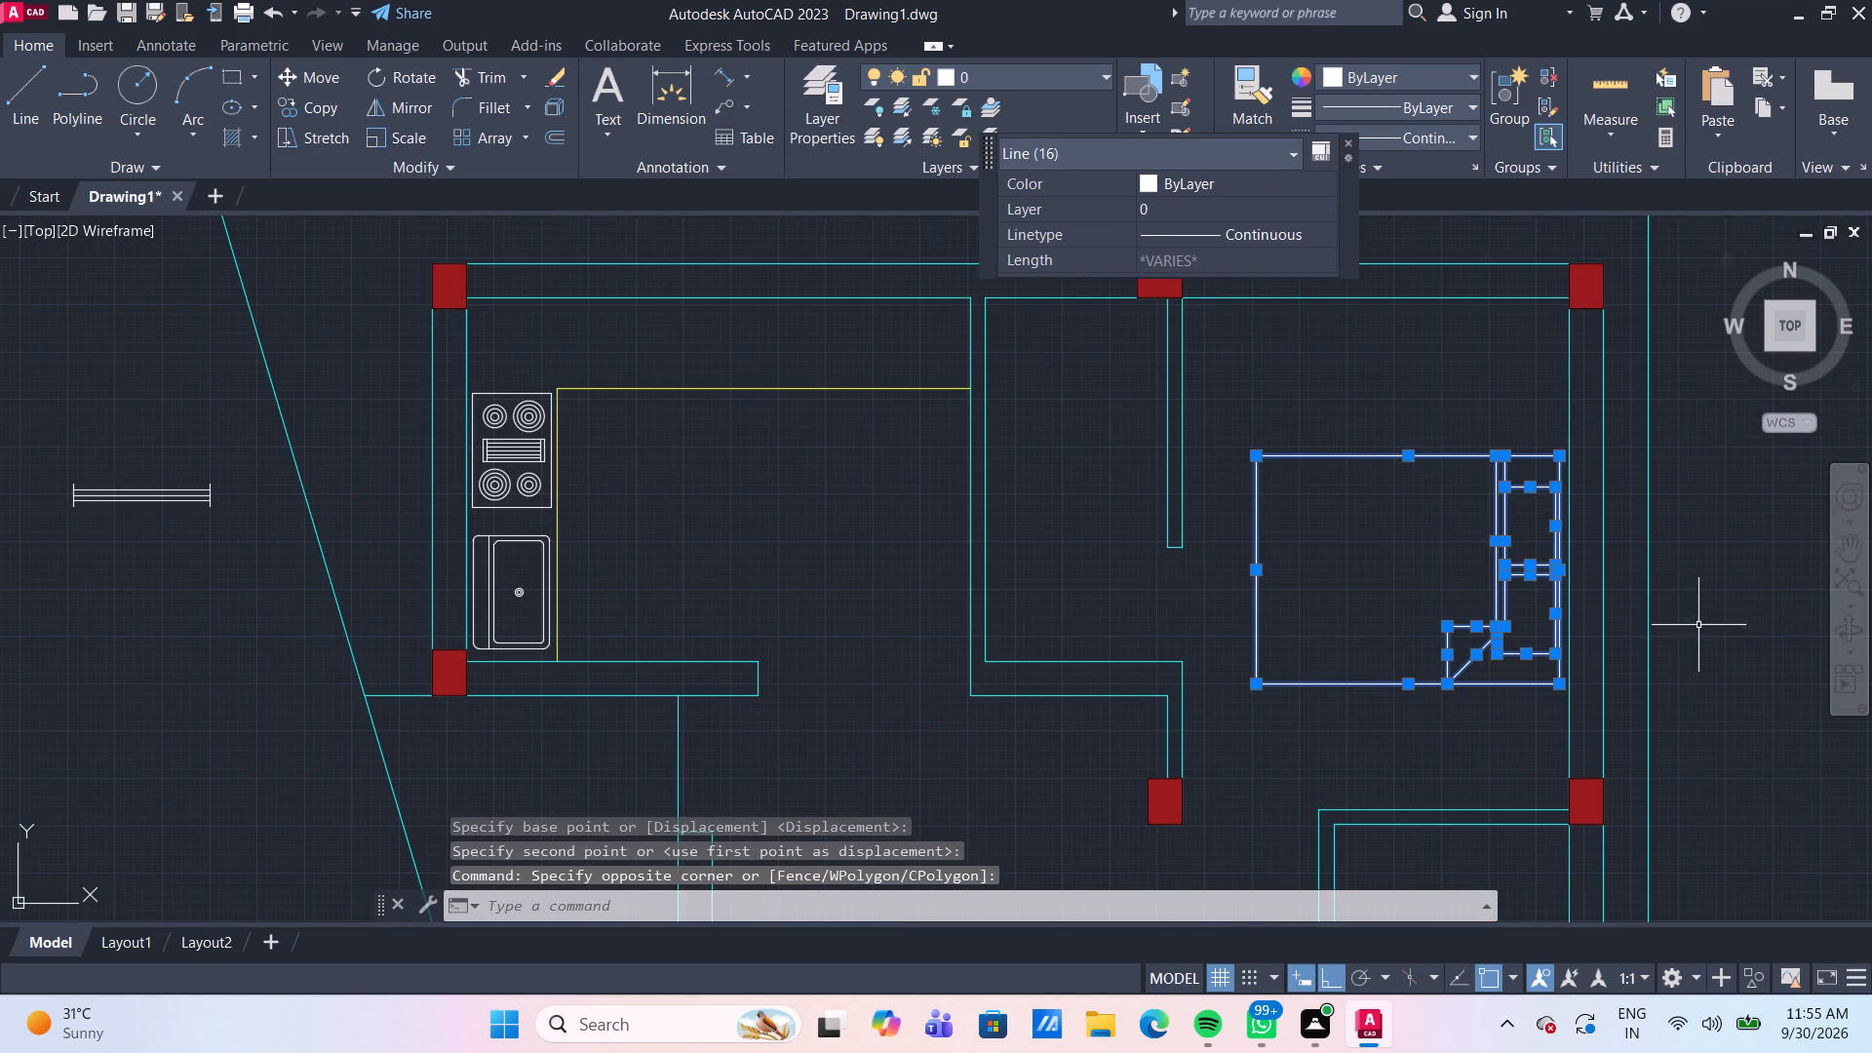
middle_click_drag(1670, 600, 1586, 614)
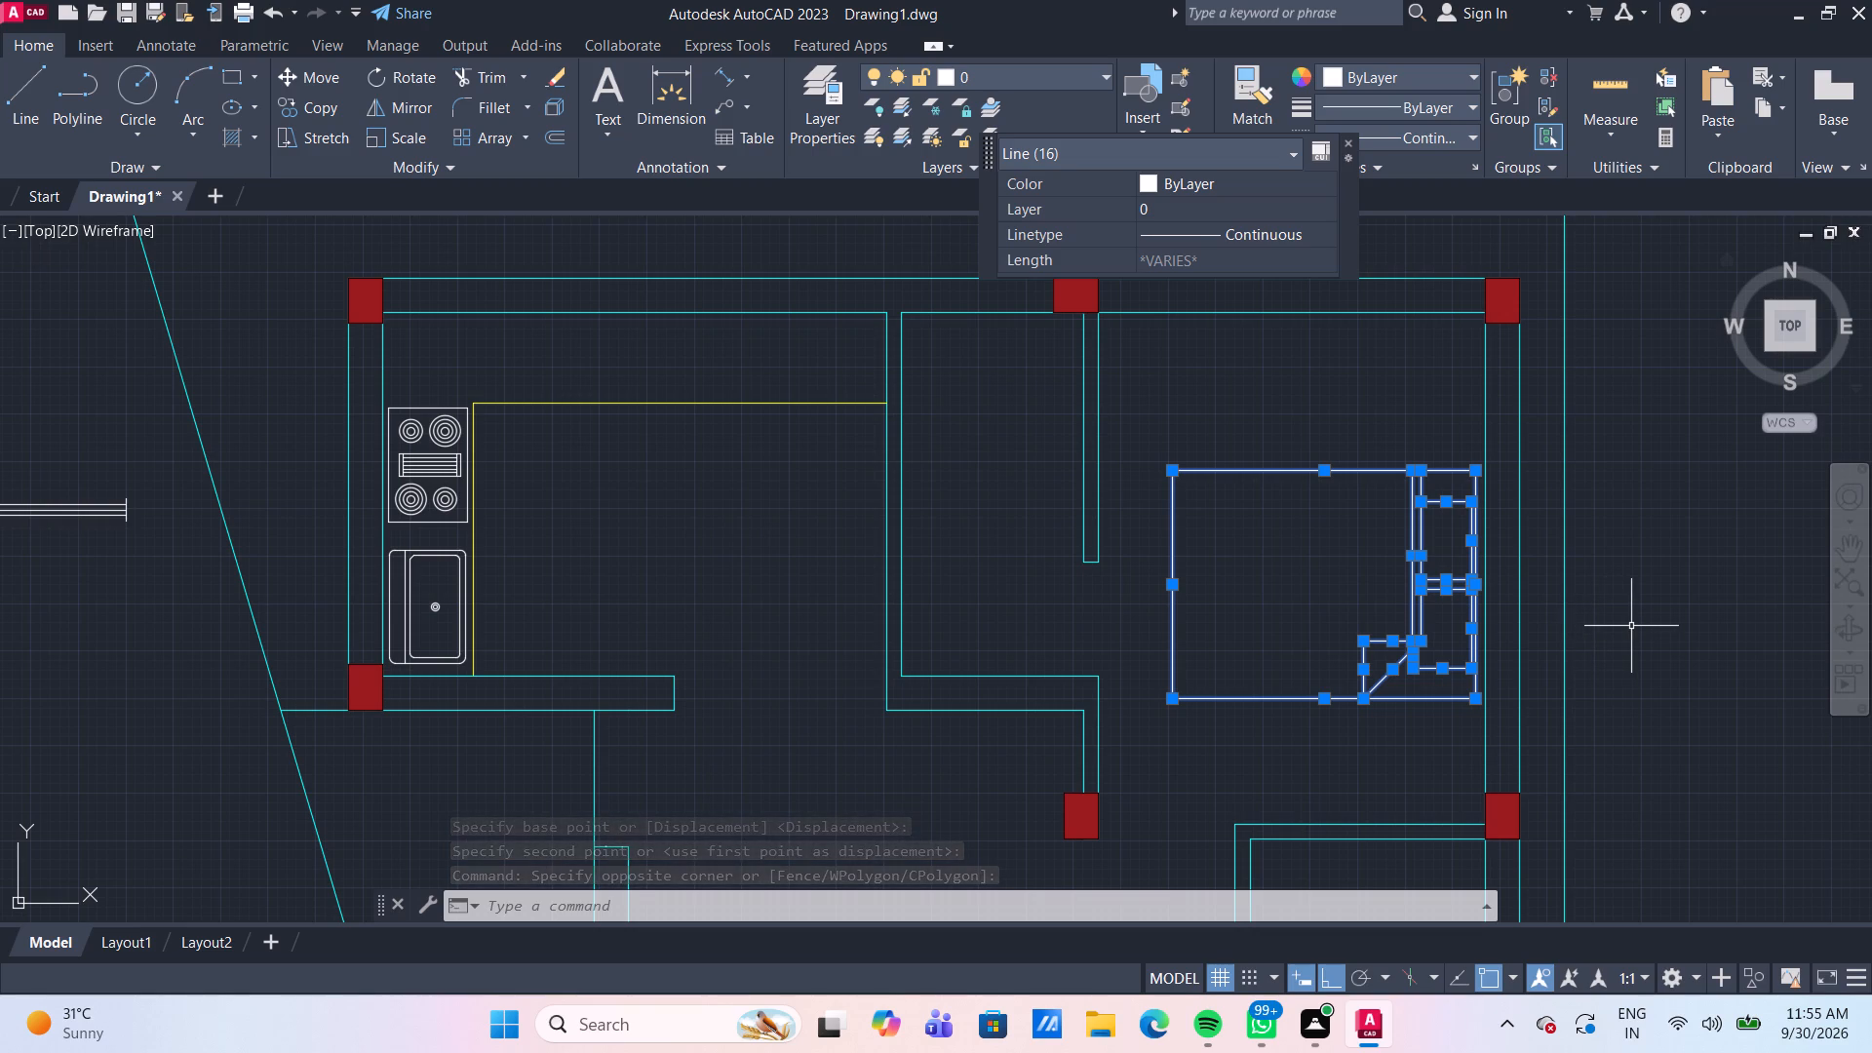
key("m")
key("Return")
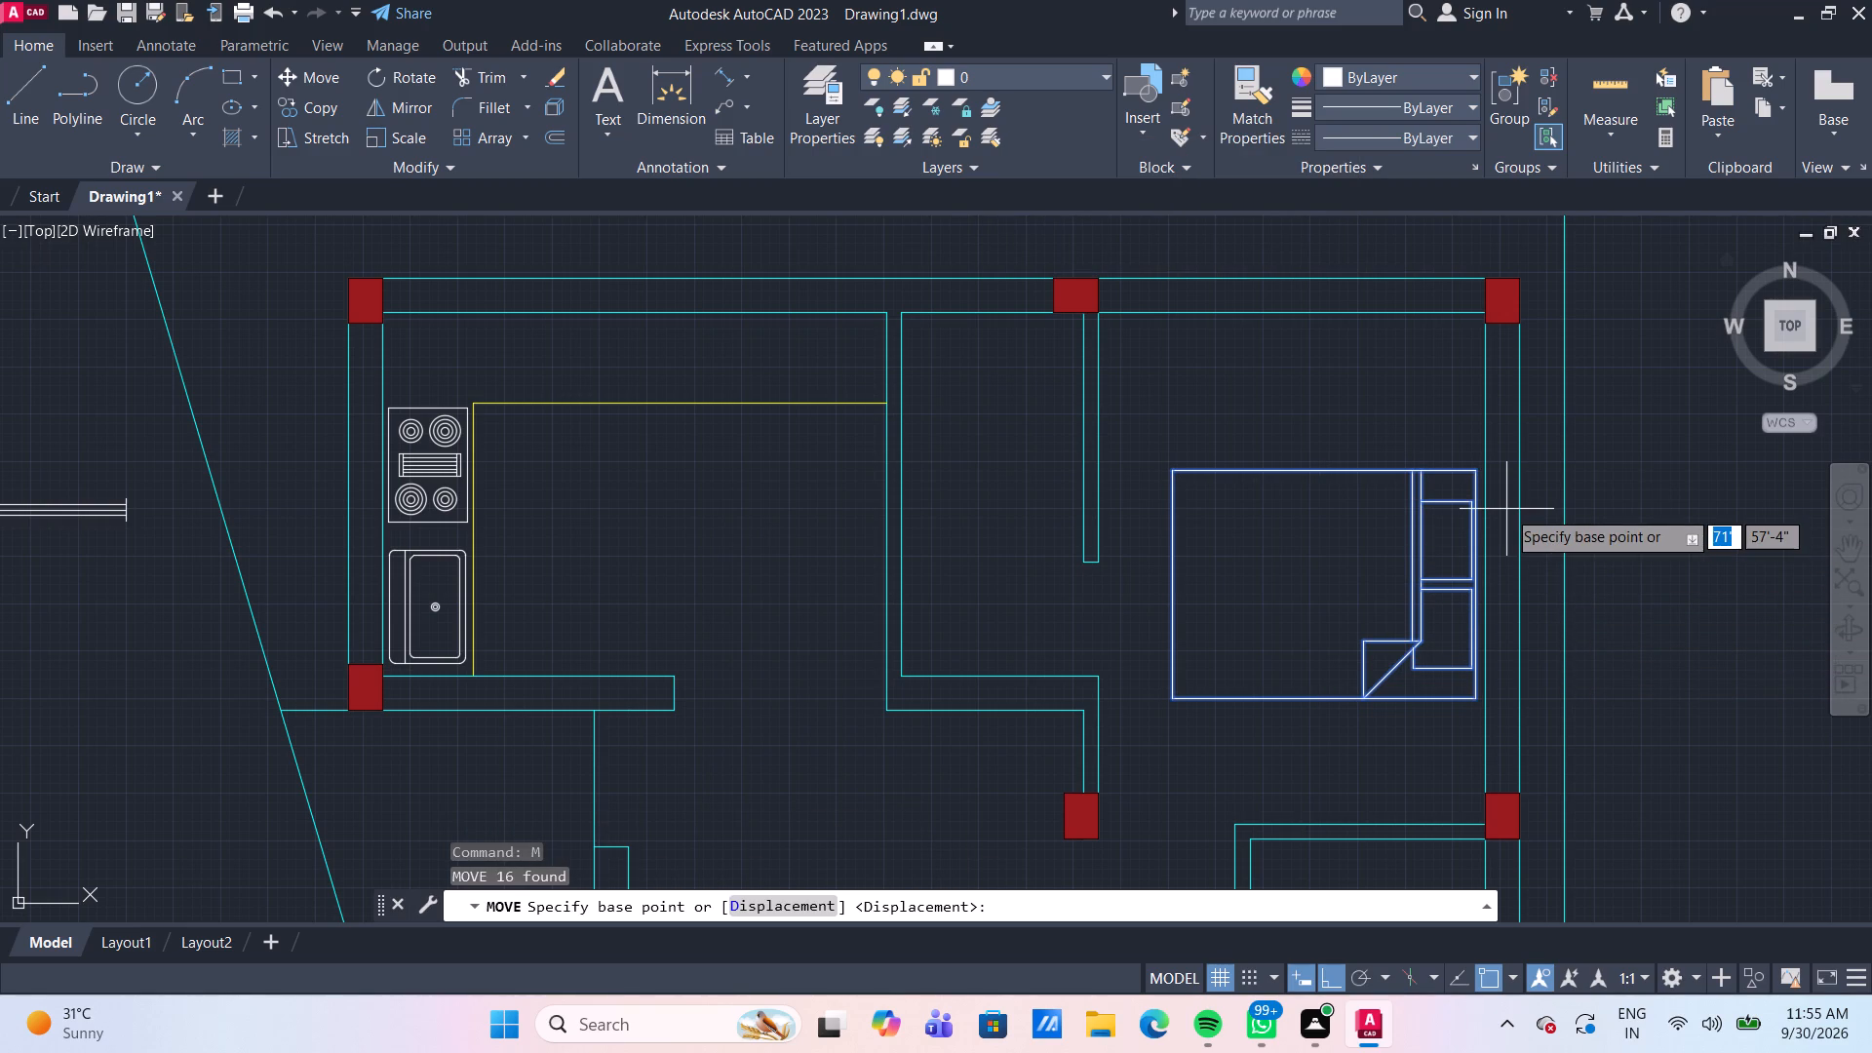
scroll(1455, 524, "down", 1)
middle_click_drag(1439, 487, 1431, 472)
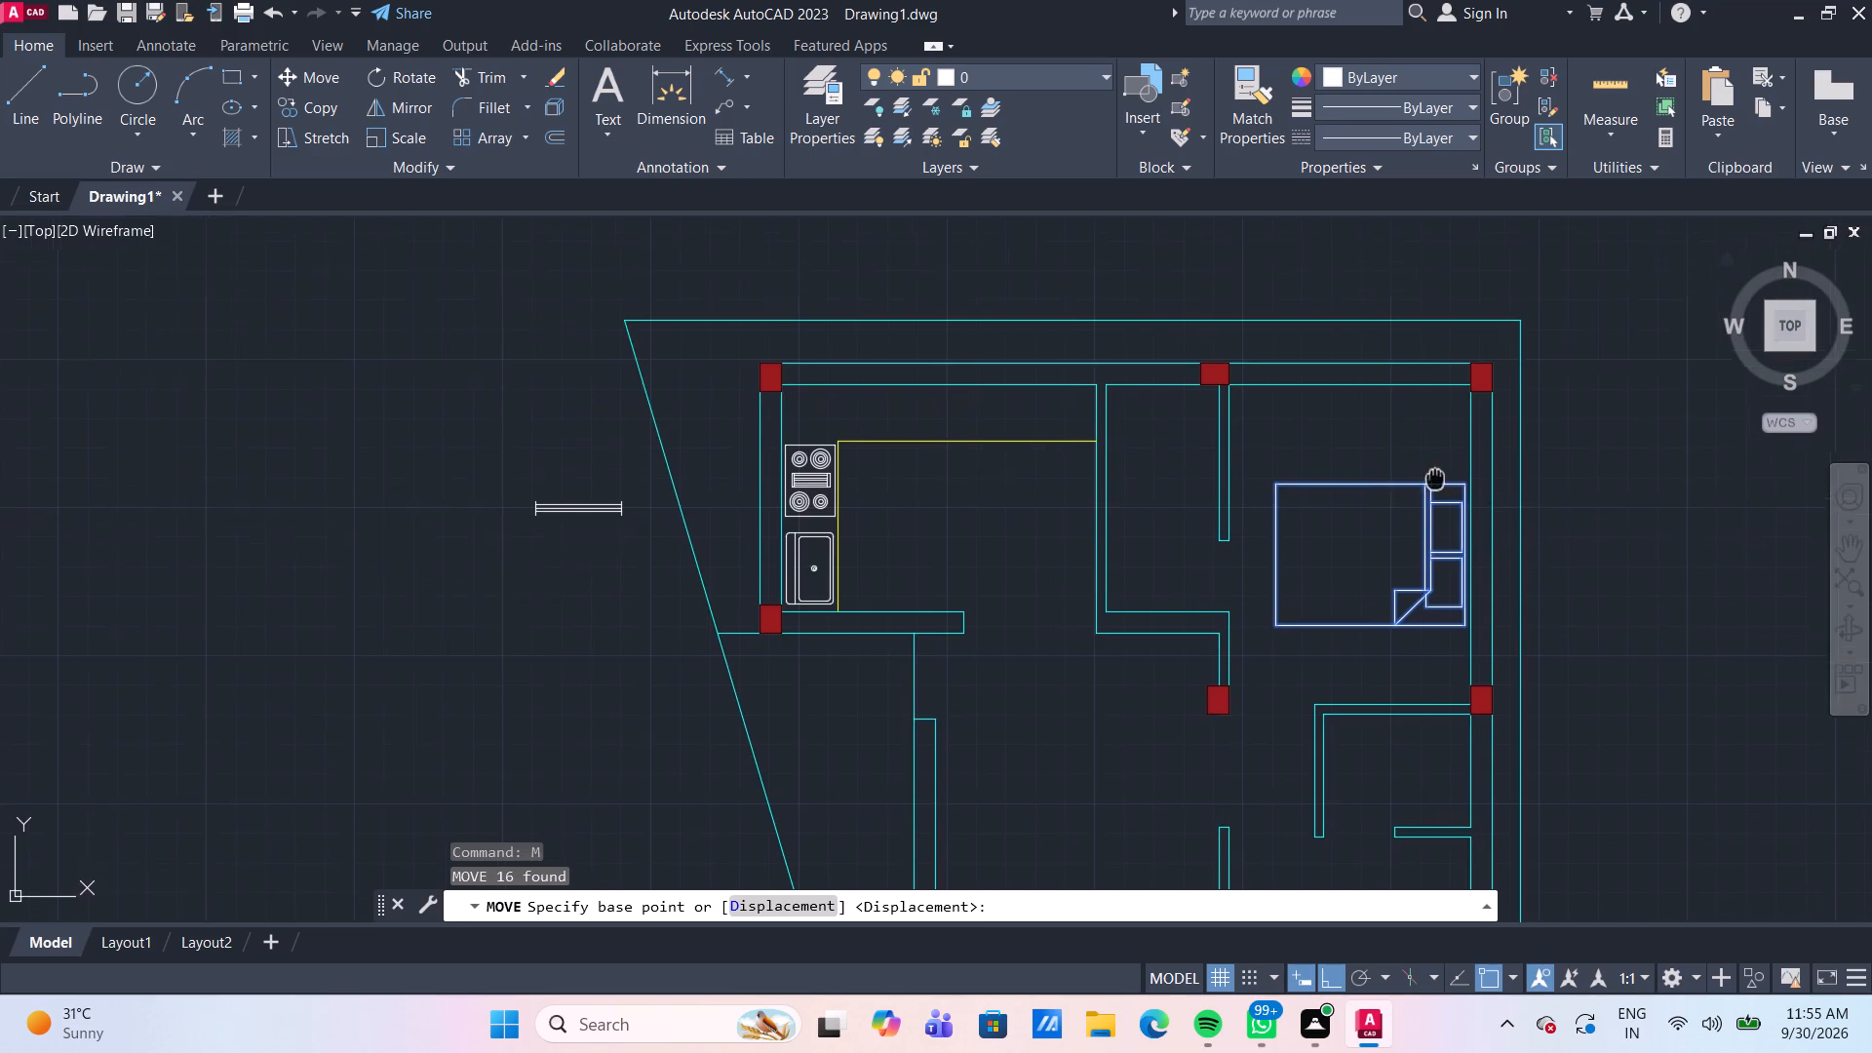
middle_click_drag(1431, 472, 1387, 409)
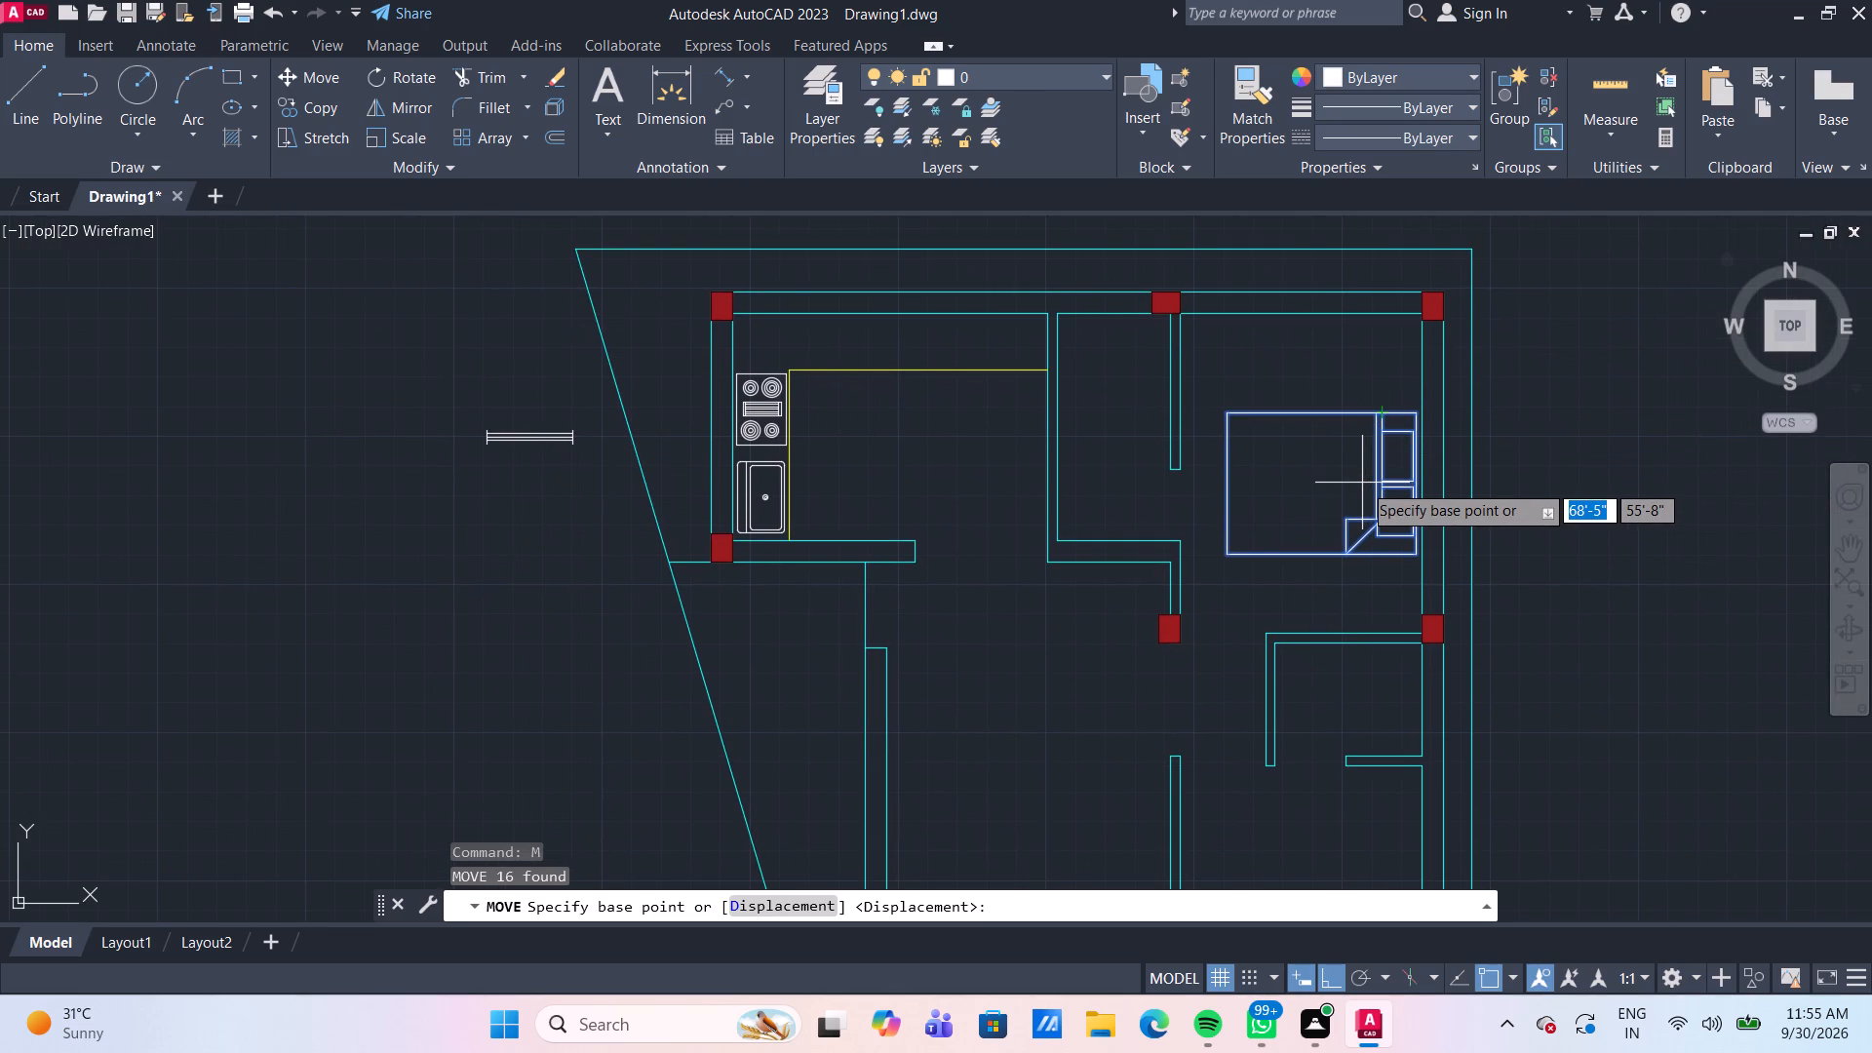
left_click(1372, 416)
scroll(1682, 433, "down", 2)
middle_click_drag(1661, 427, 1644, 427)
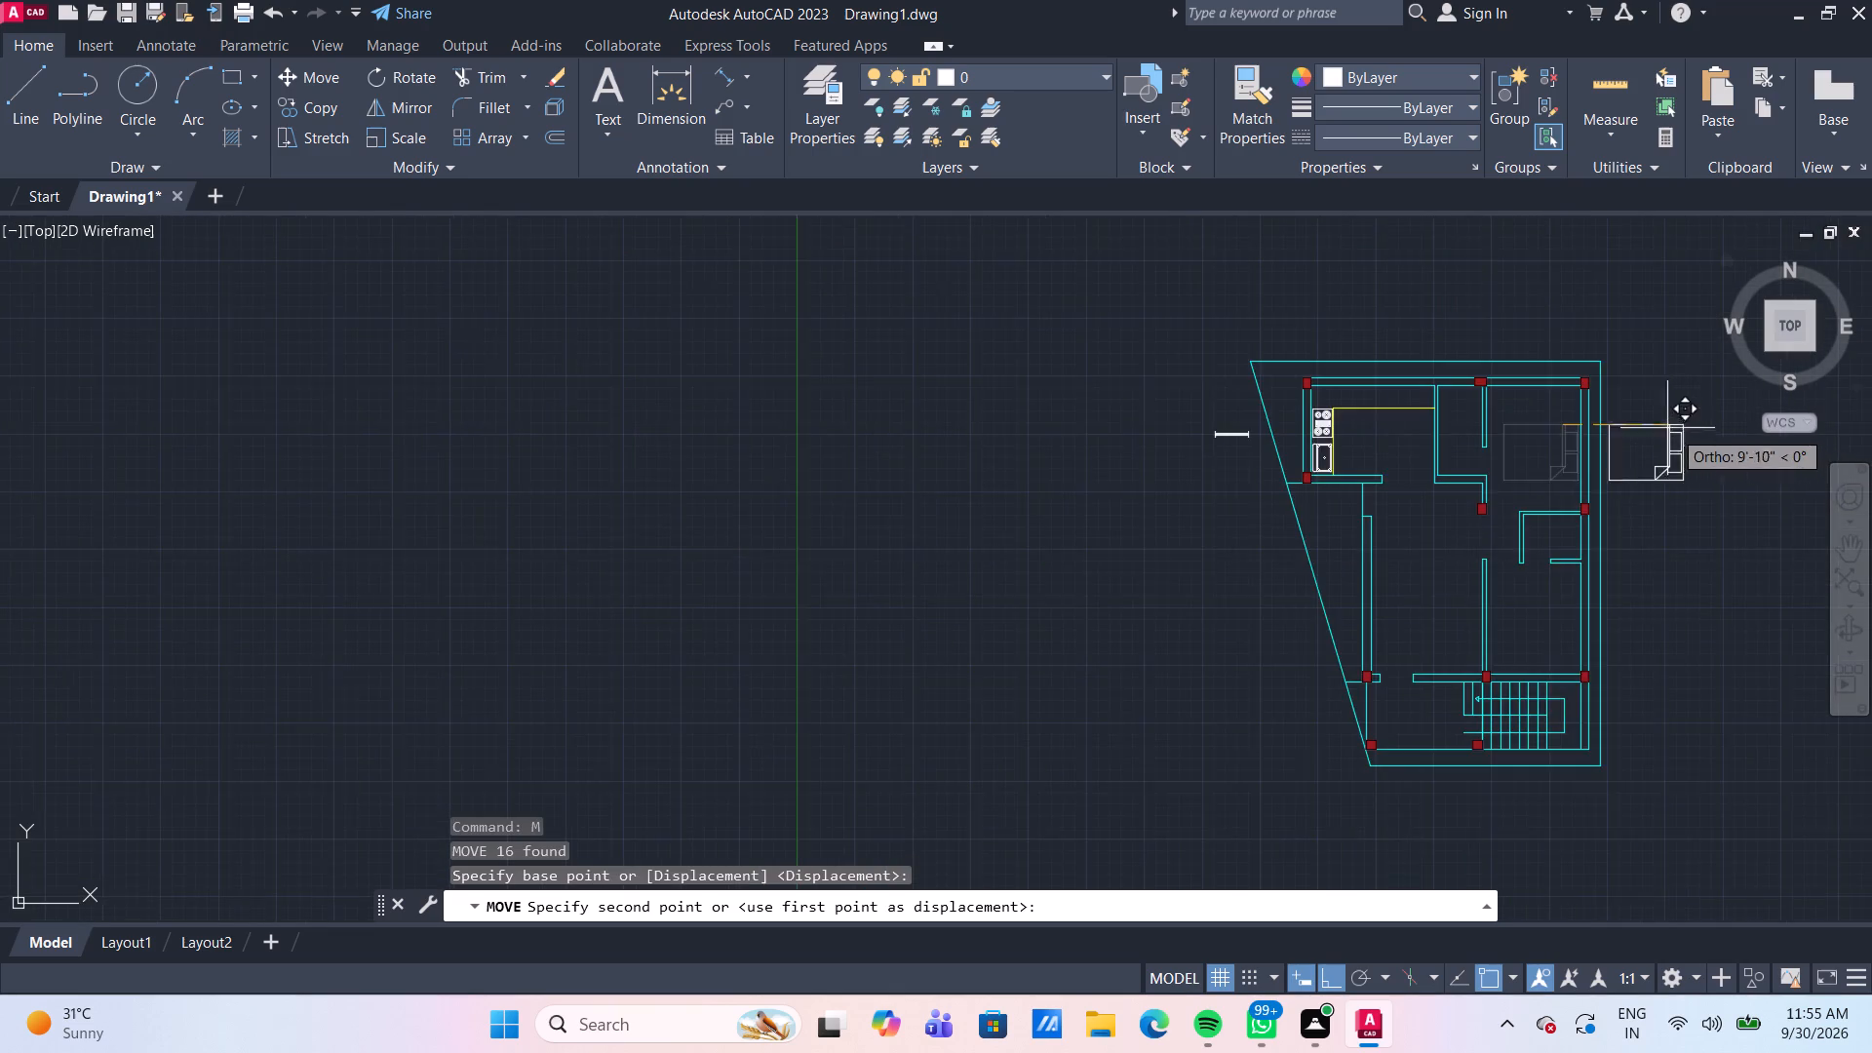
middle_click_drag(1644, 427, 1437, 417)
left_click(1504, 426)
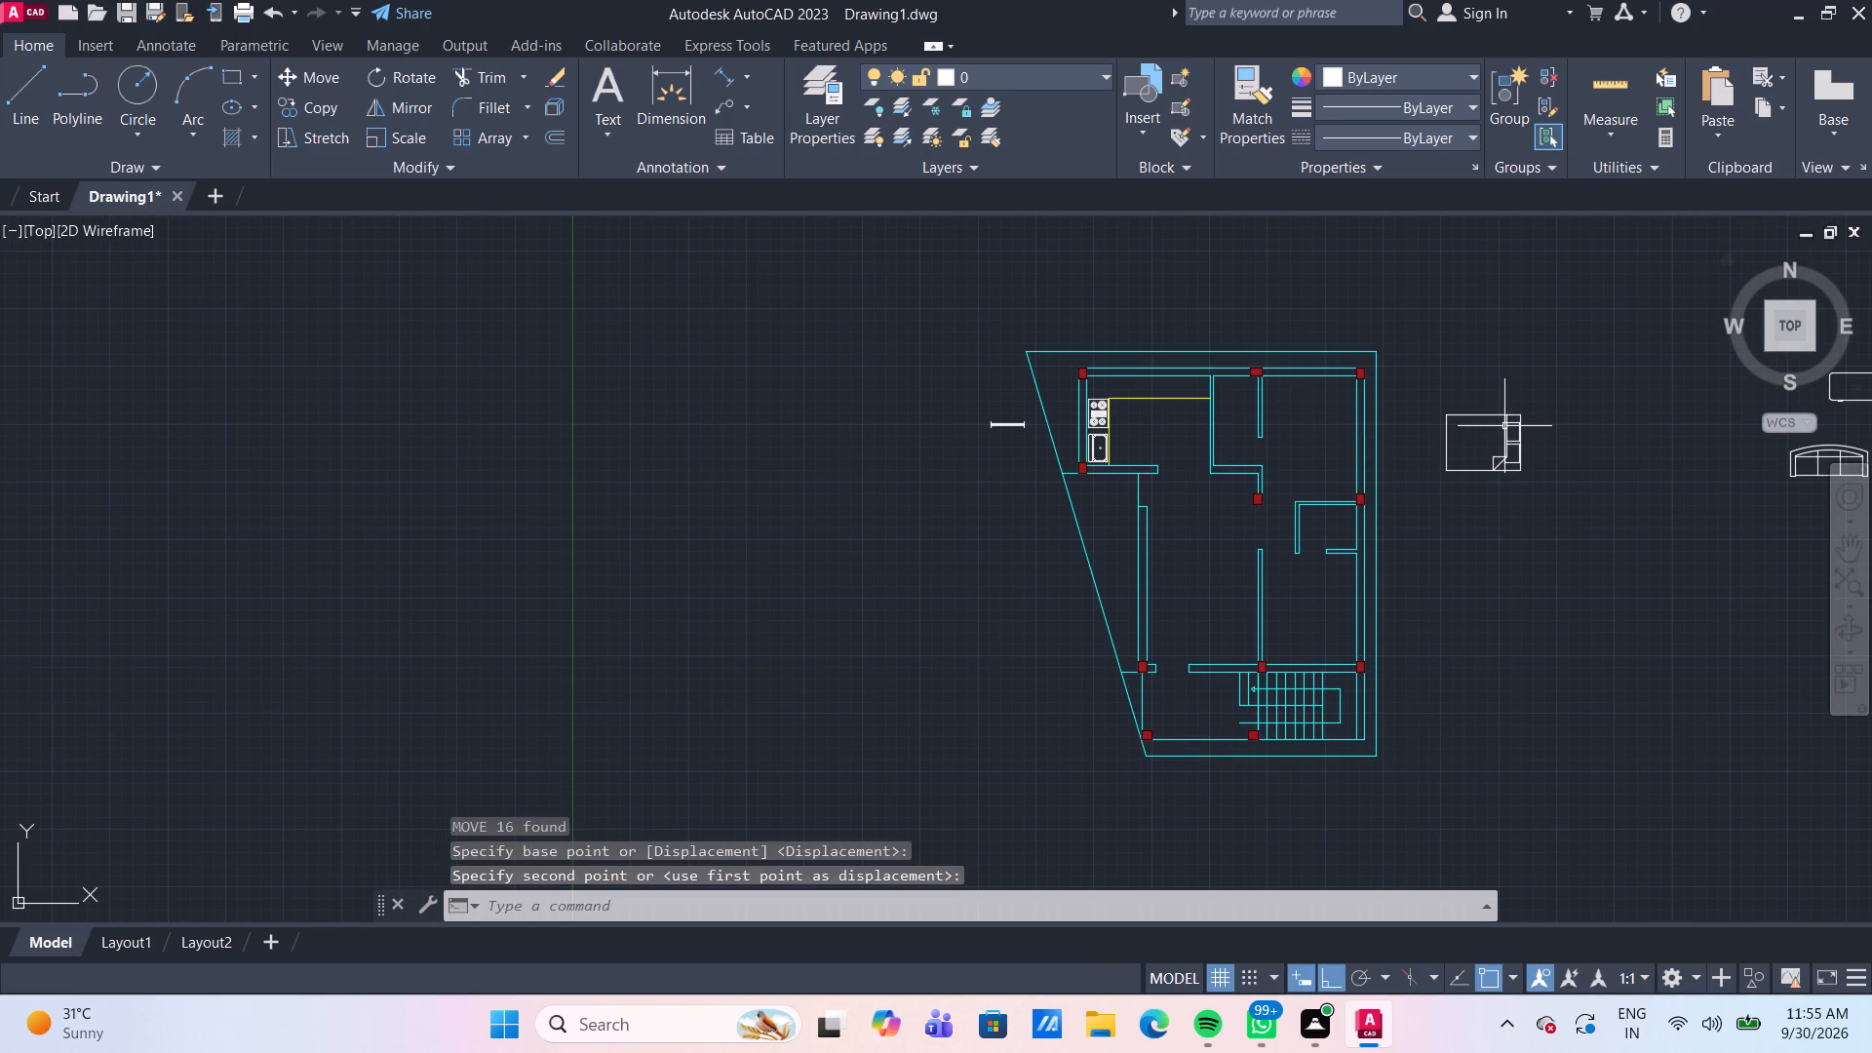
Mirror the bed beside the plot about a horizontal line along its upper edge, erasing the source objects.
left_click(1539, 485)
left_click(1428, 384)
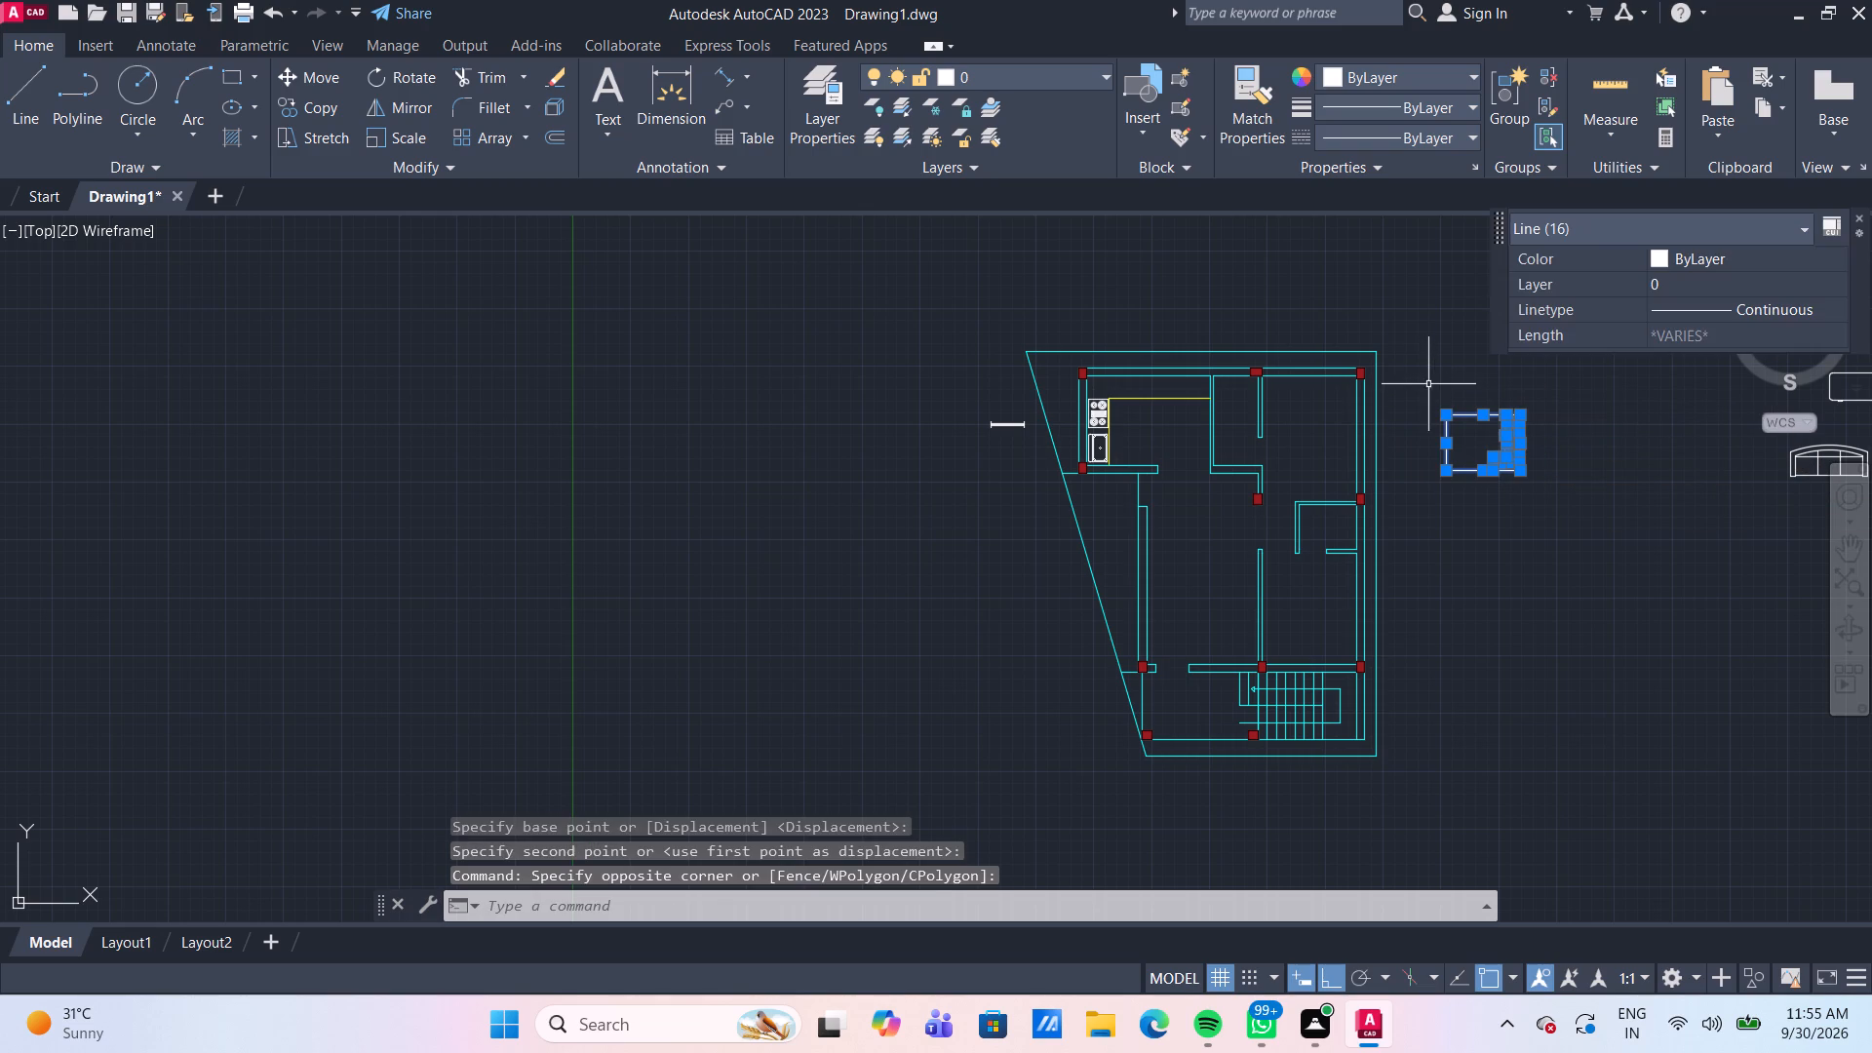
left_click(378, 111)
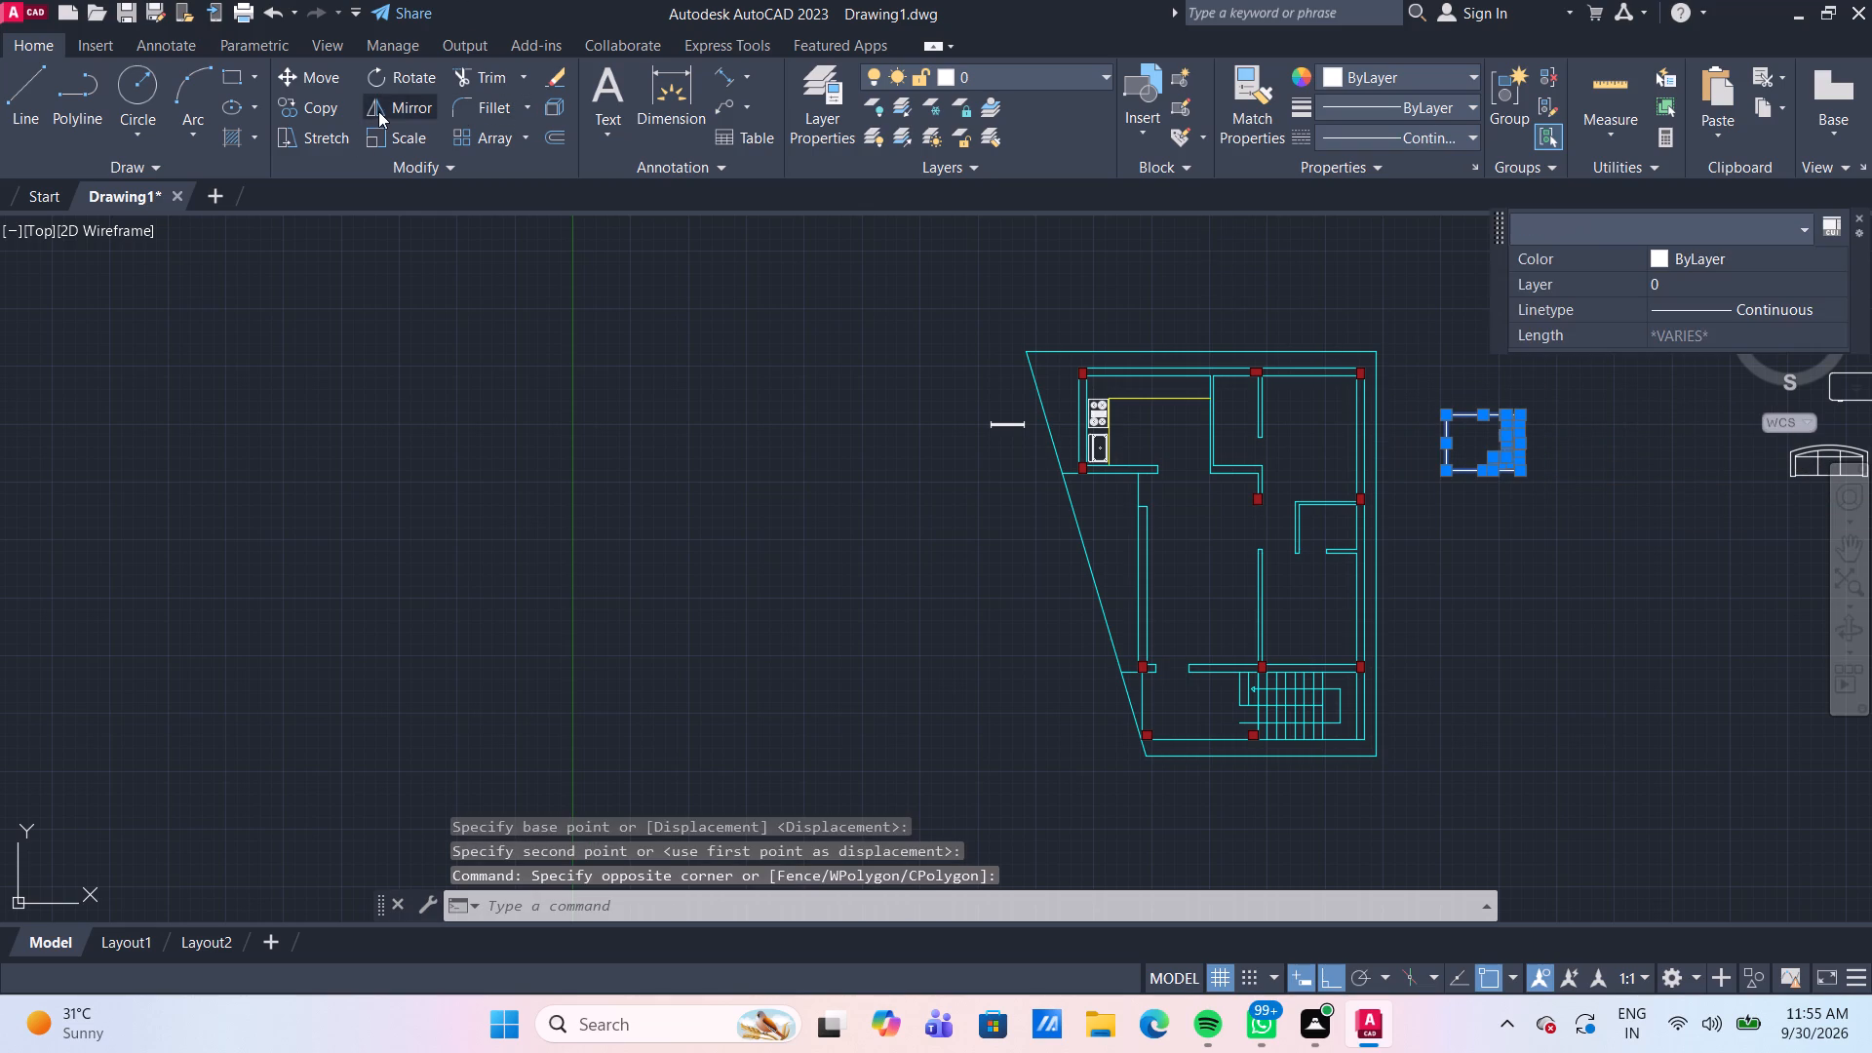
left_click_drag(1515, 409, 1514, 429)
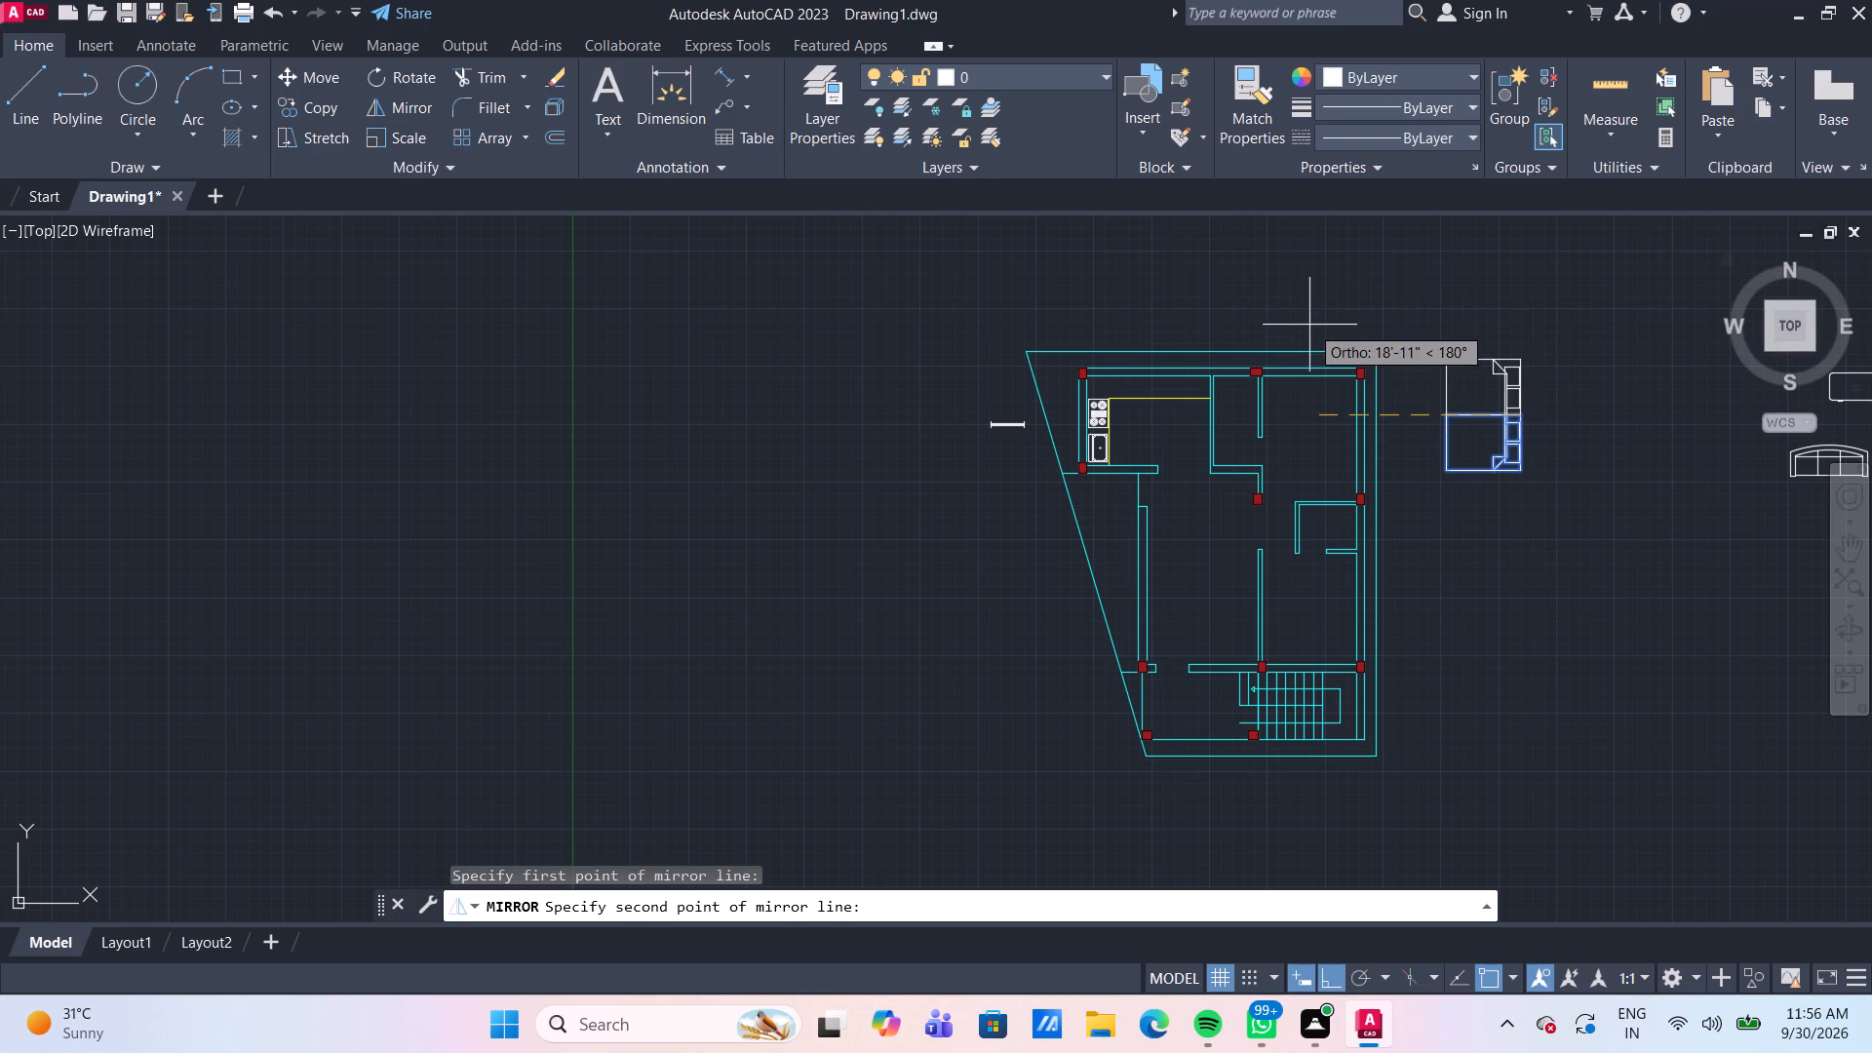
left_click(1269, 306)
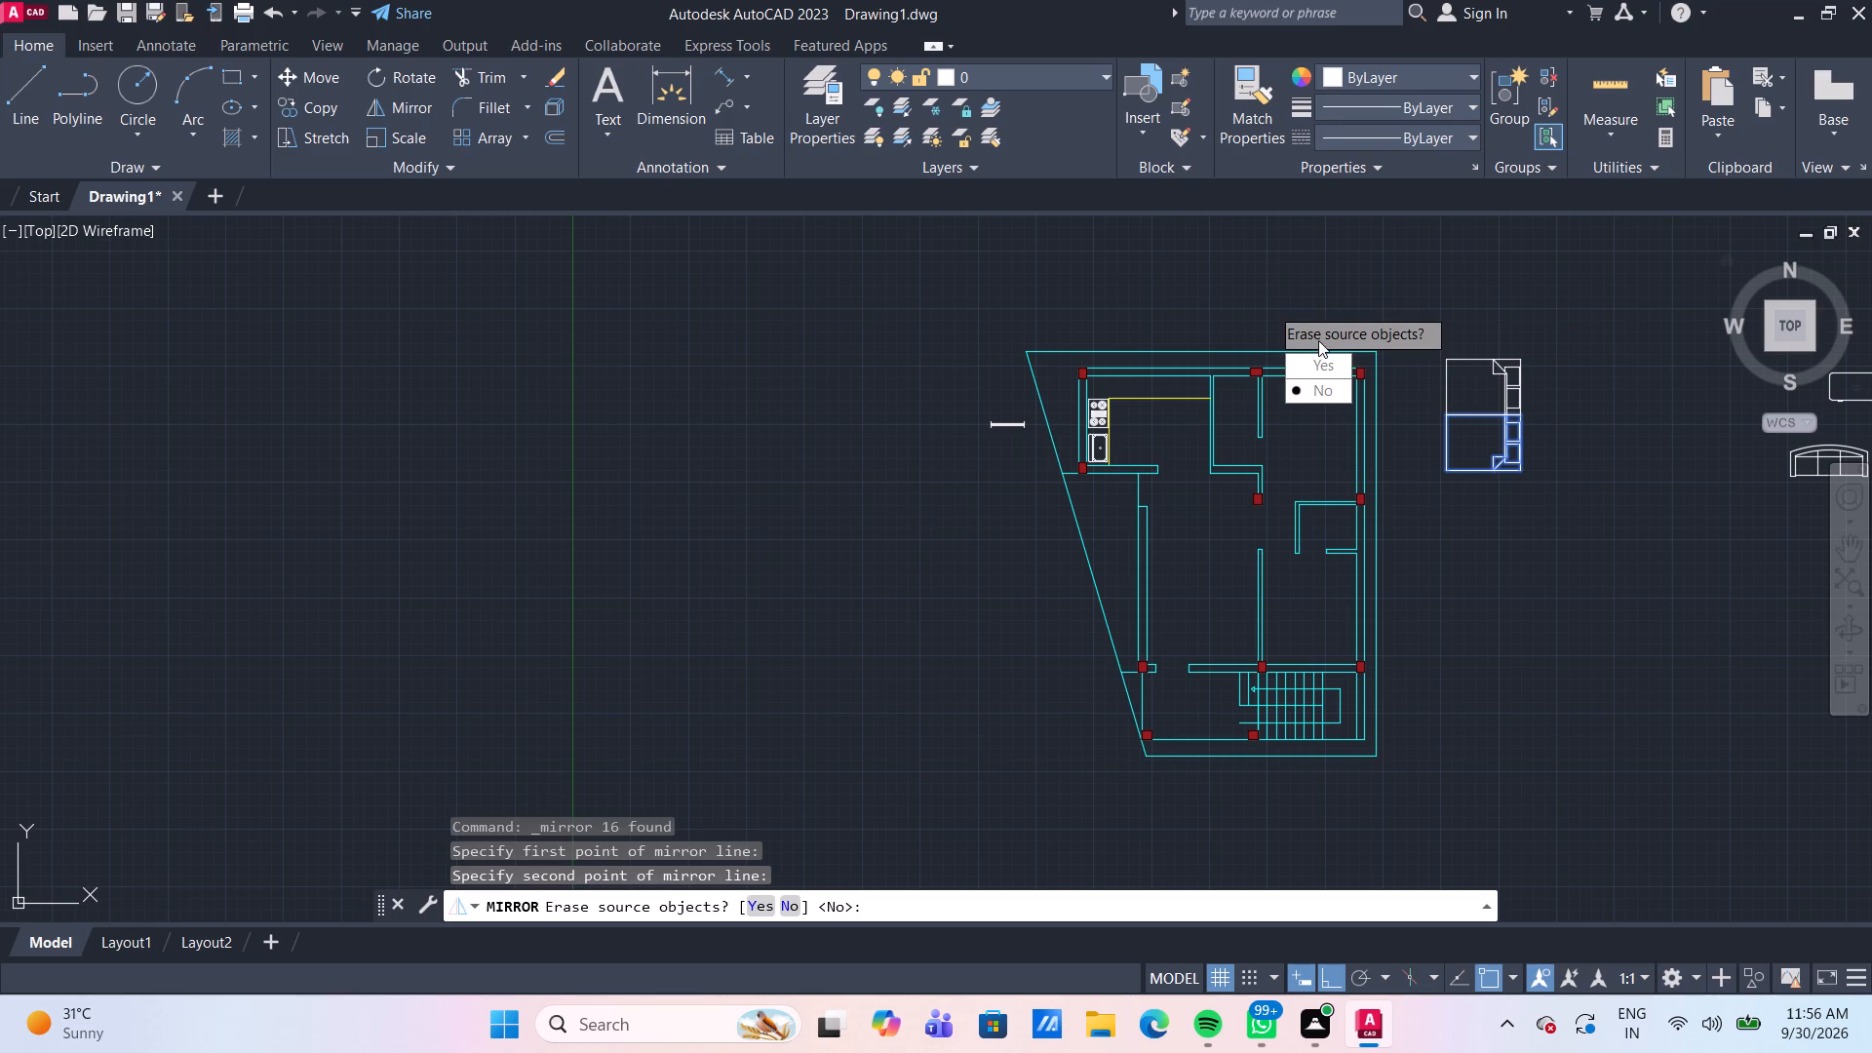
left_click_drag(1321, 358, 1269, 306)
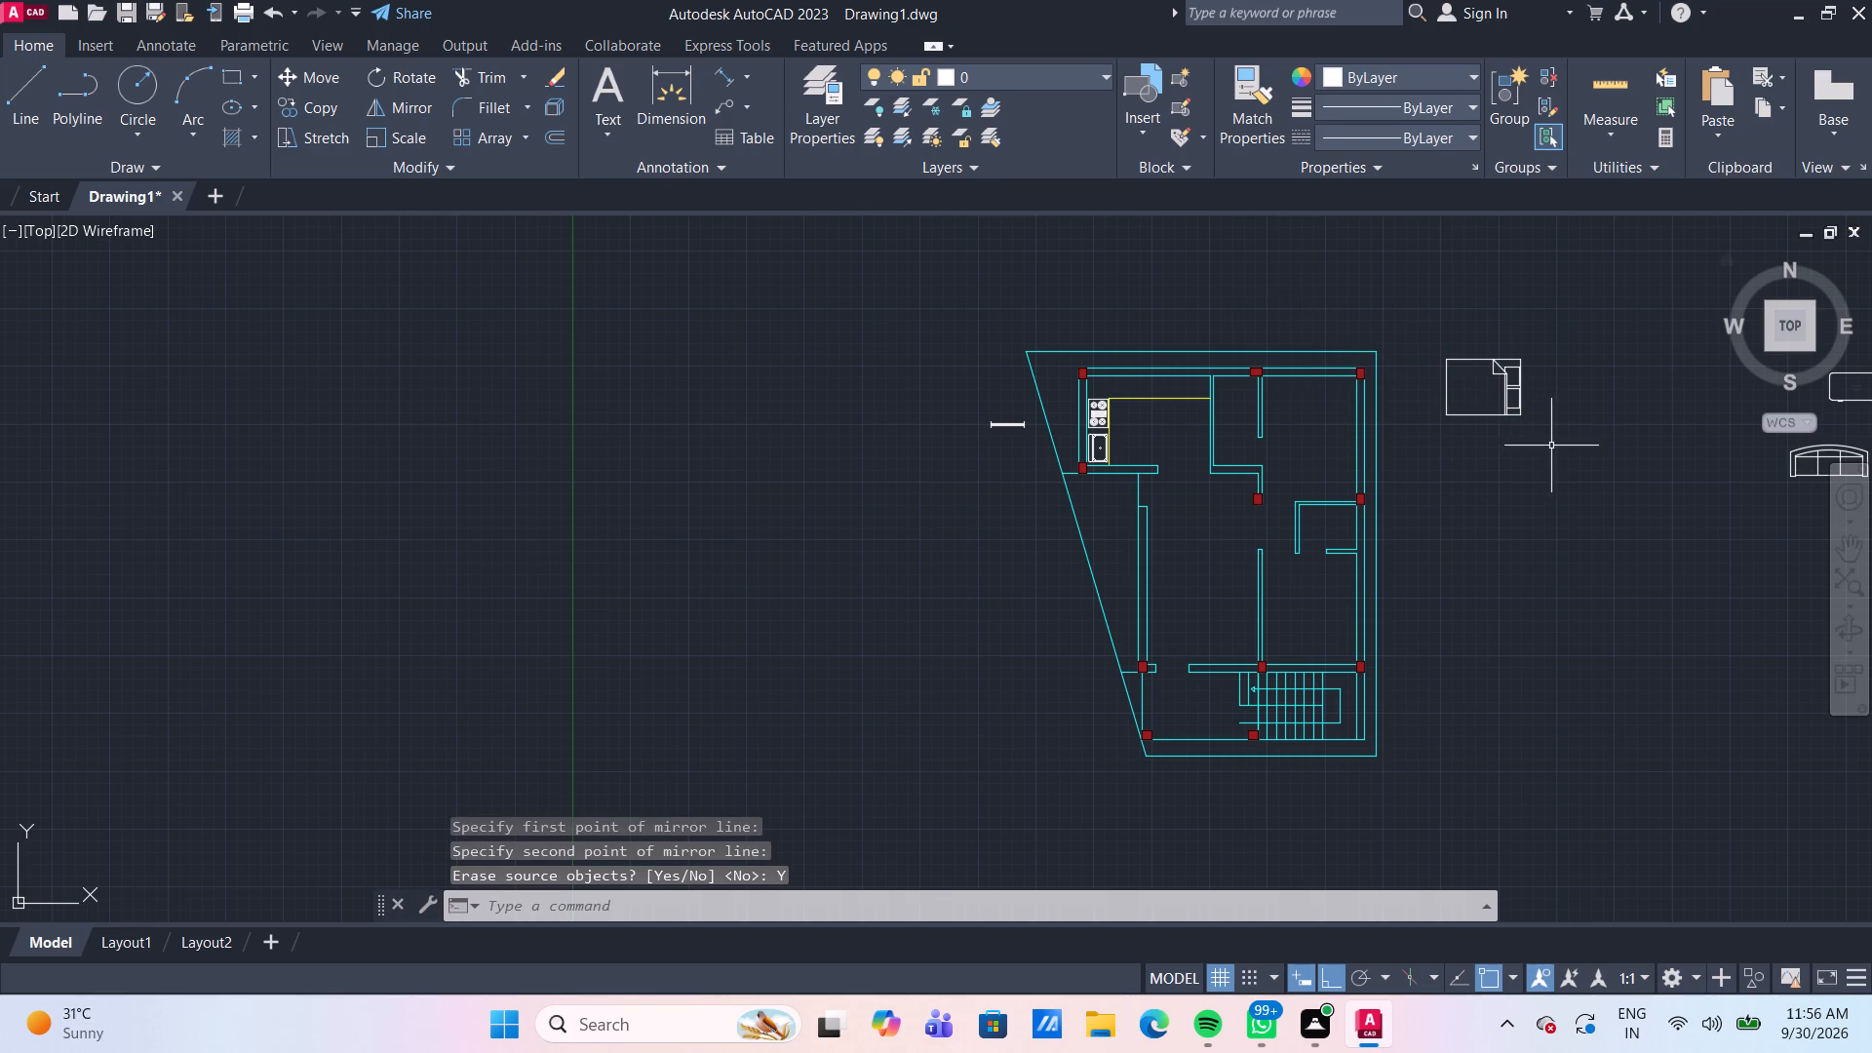
Copy the mirrored bed by its lower-right corner into the upper-right bedroom, just inside the outer wall, with Ortho turned off.
left_click_drag(1548, 446, 1531, 428)
left_click(1420, 323)
type("CO")
key("Return")
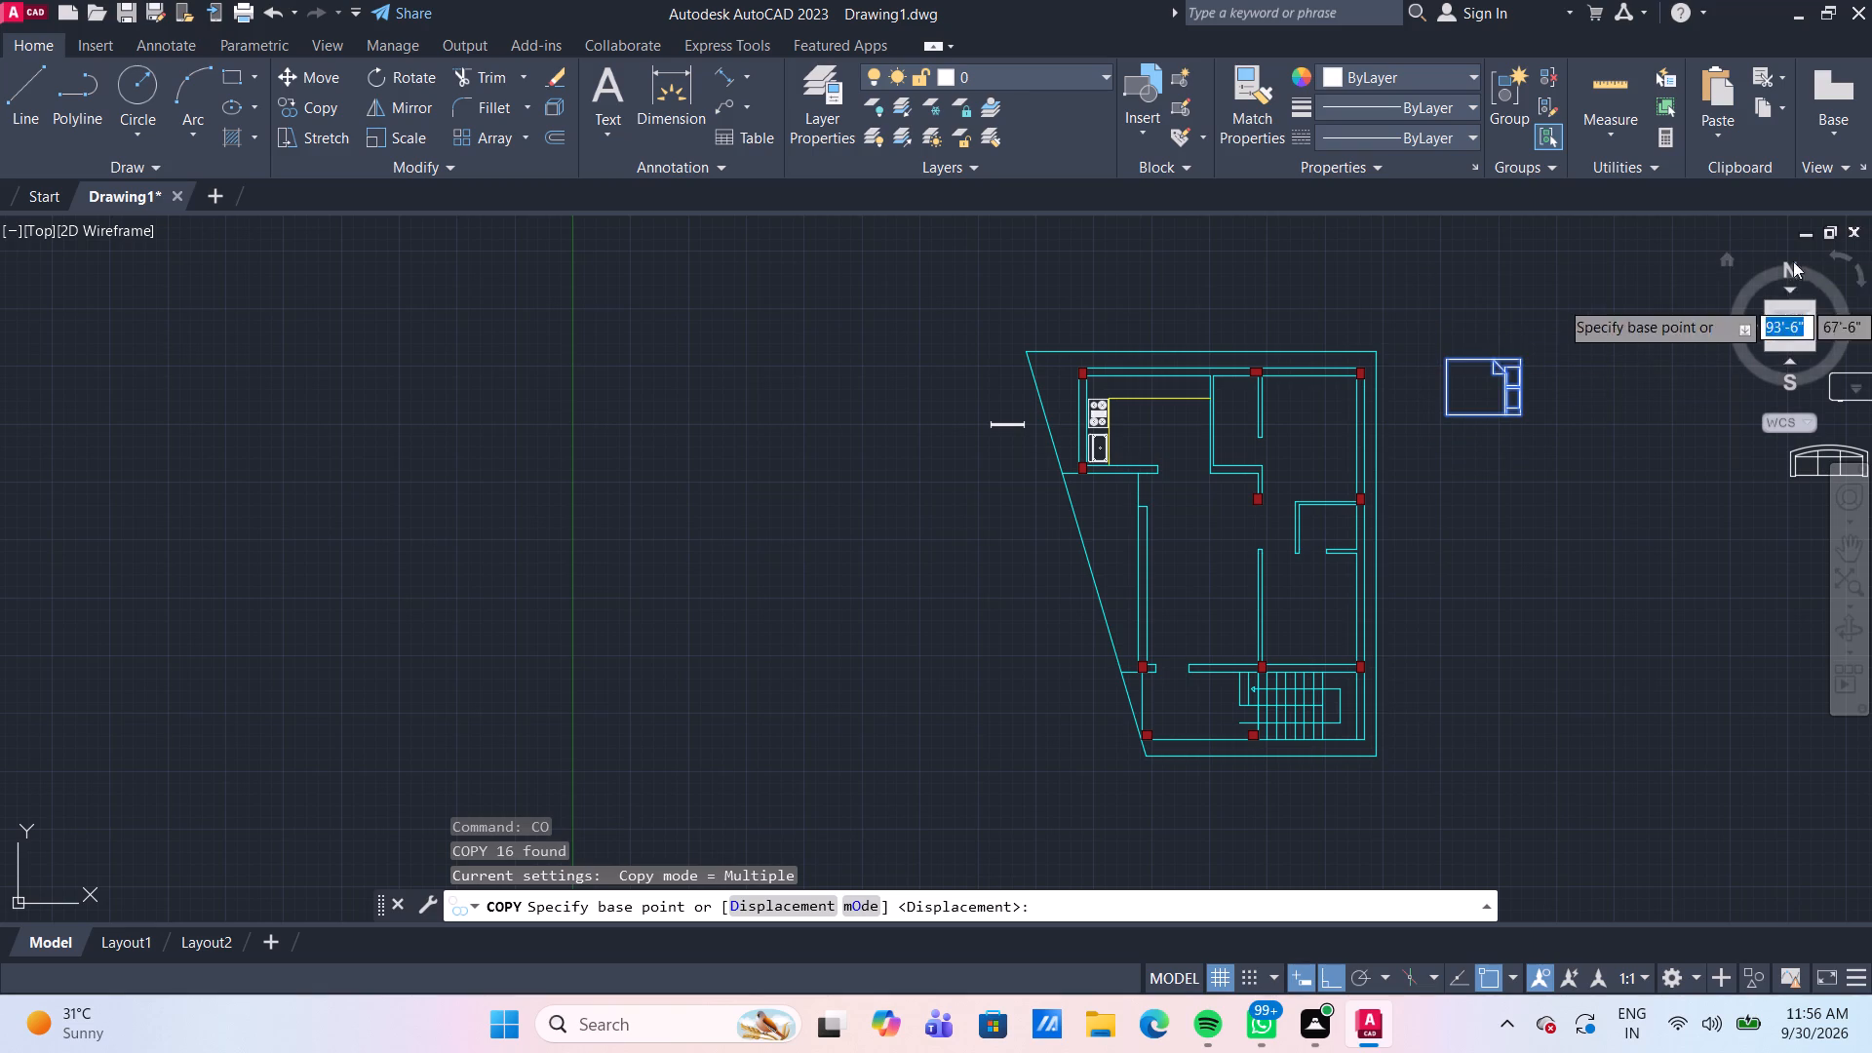
scroll(1666, 349, "up", 2)
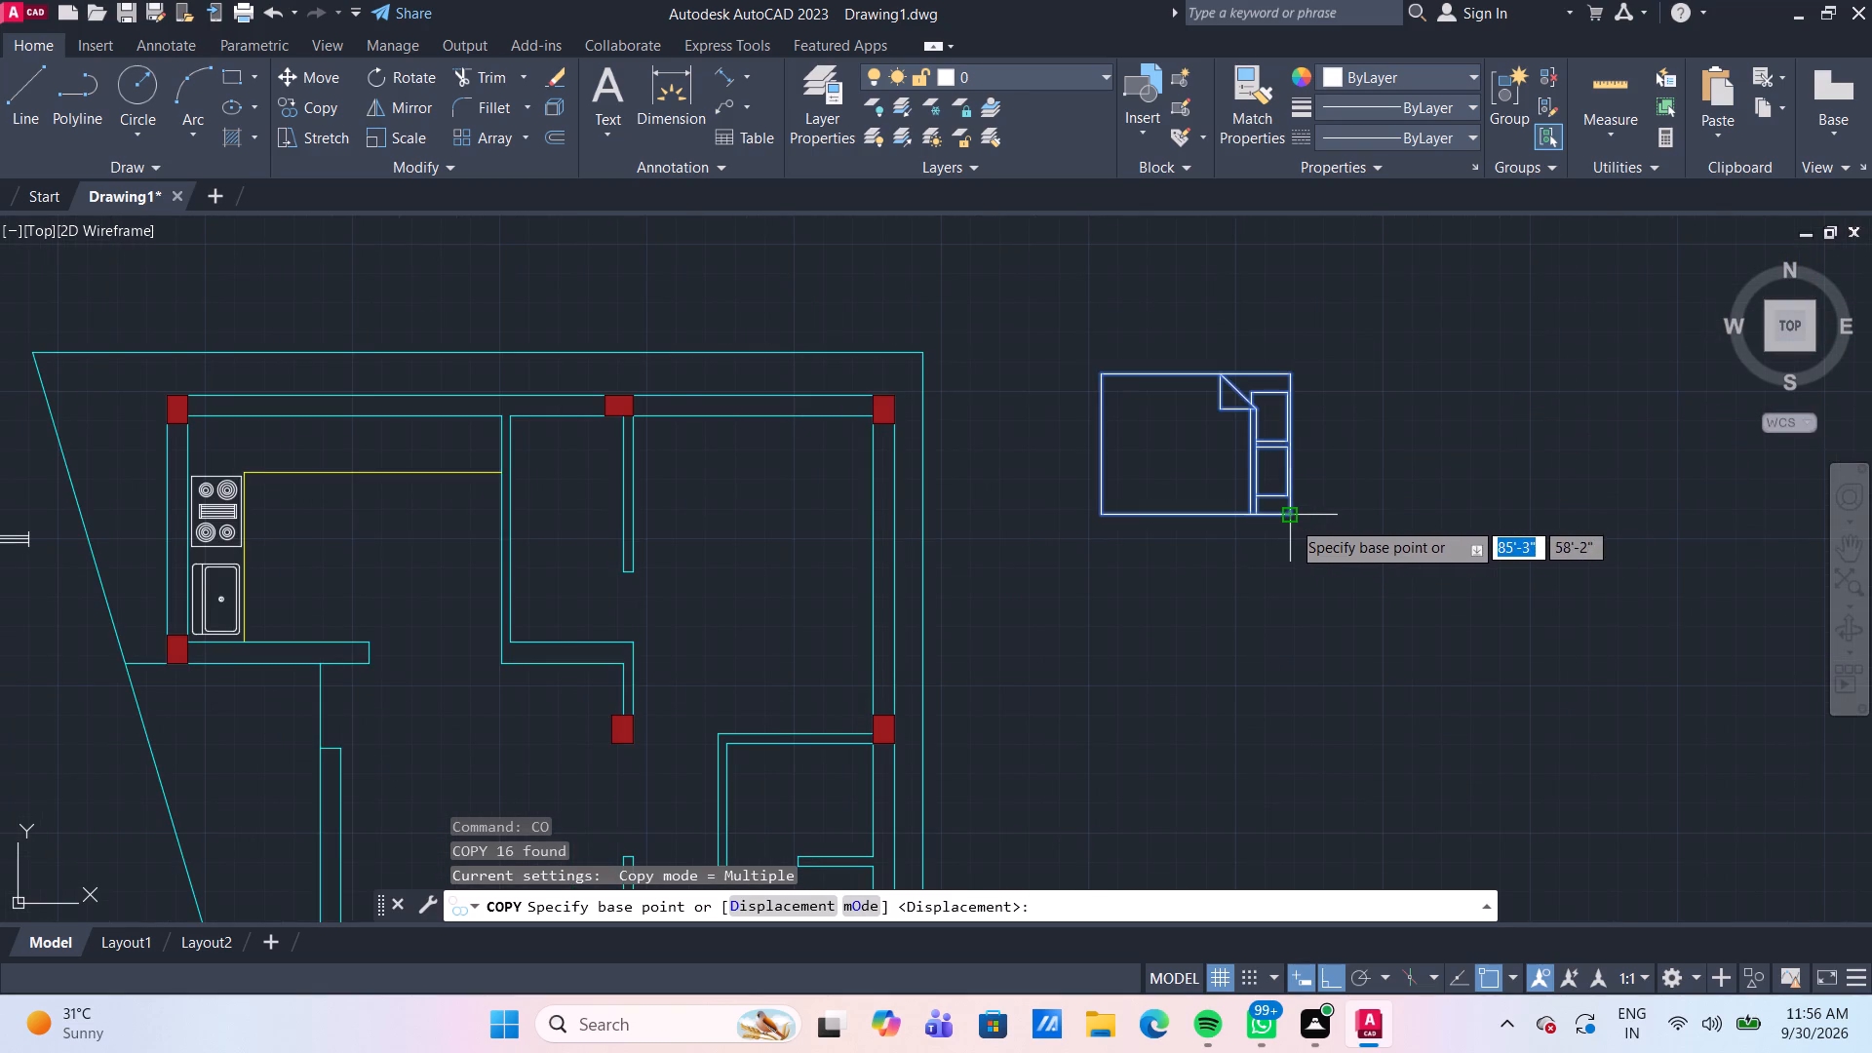
left_click(1291, 520)
scroll(1294, 521, "down", 2)
scroll(1102, 556, "up", 3)
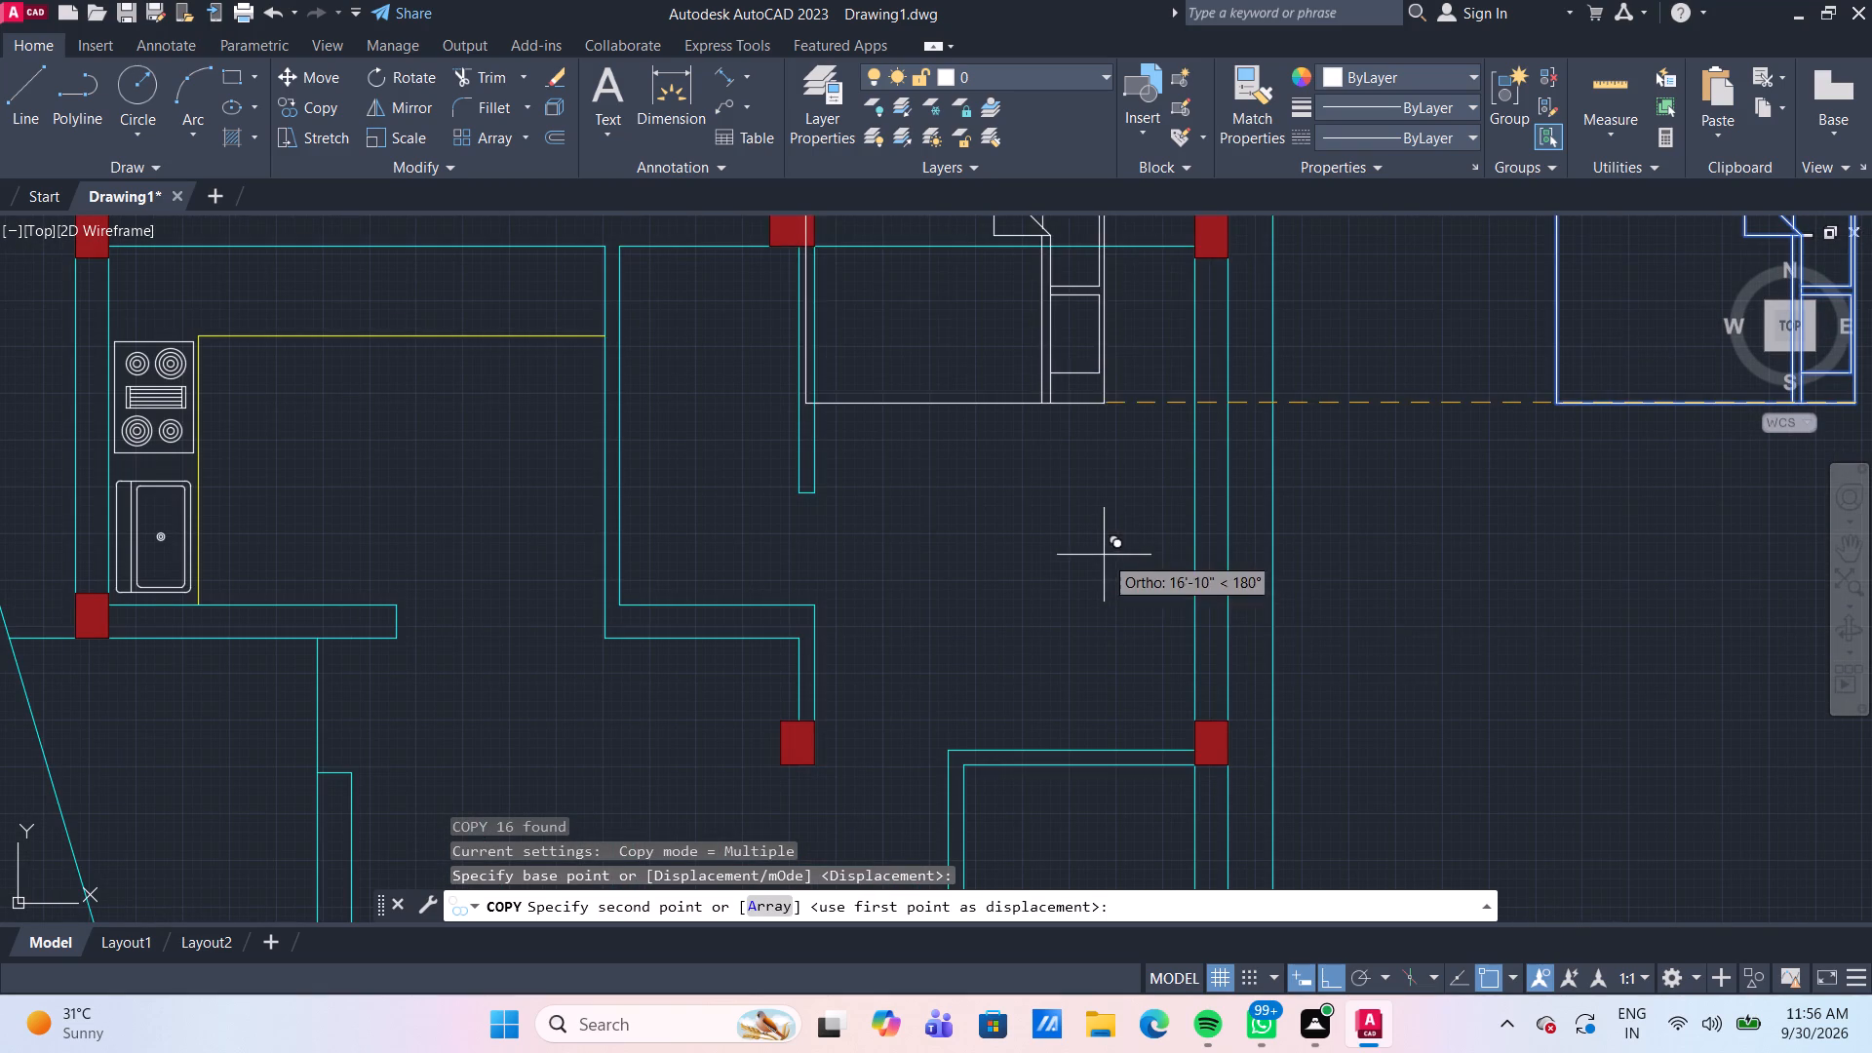
left_click(1324, 971)
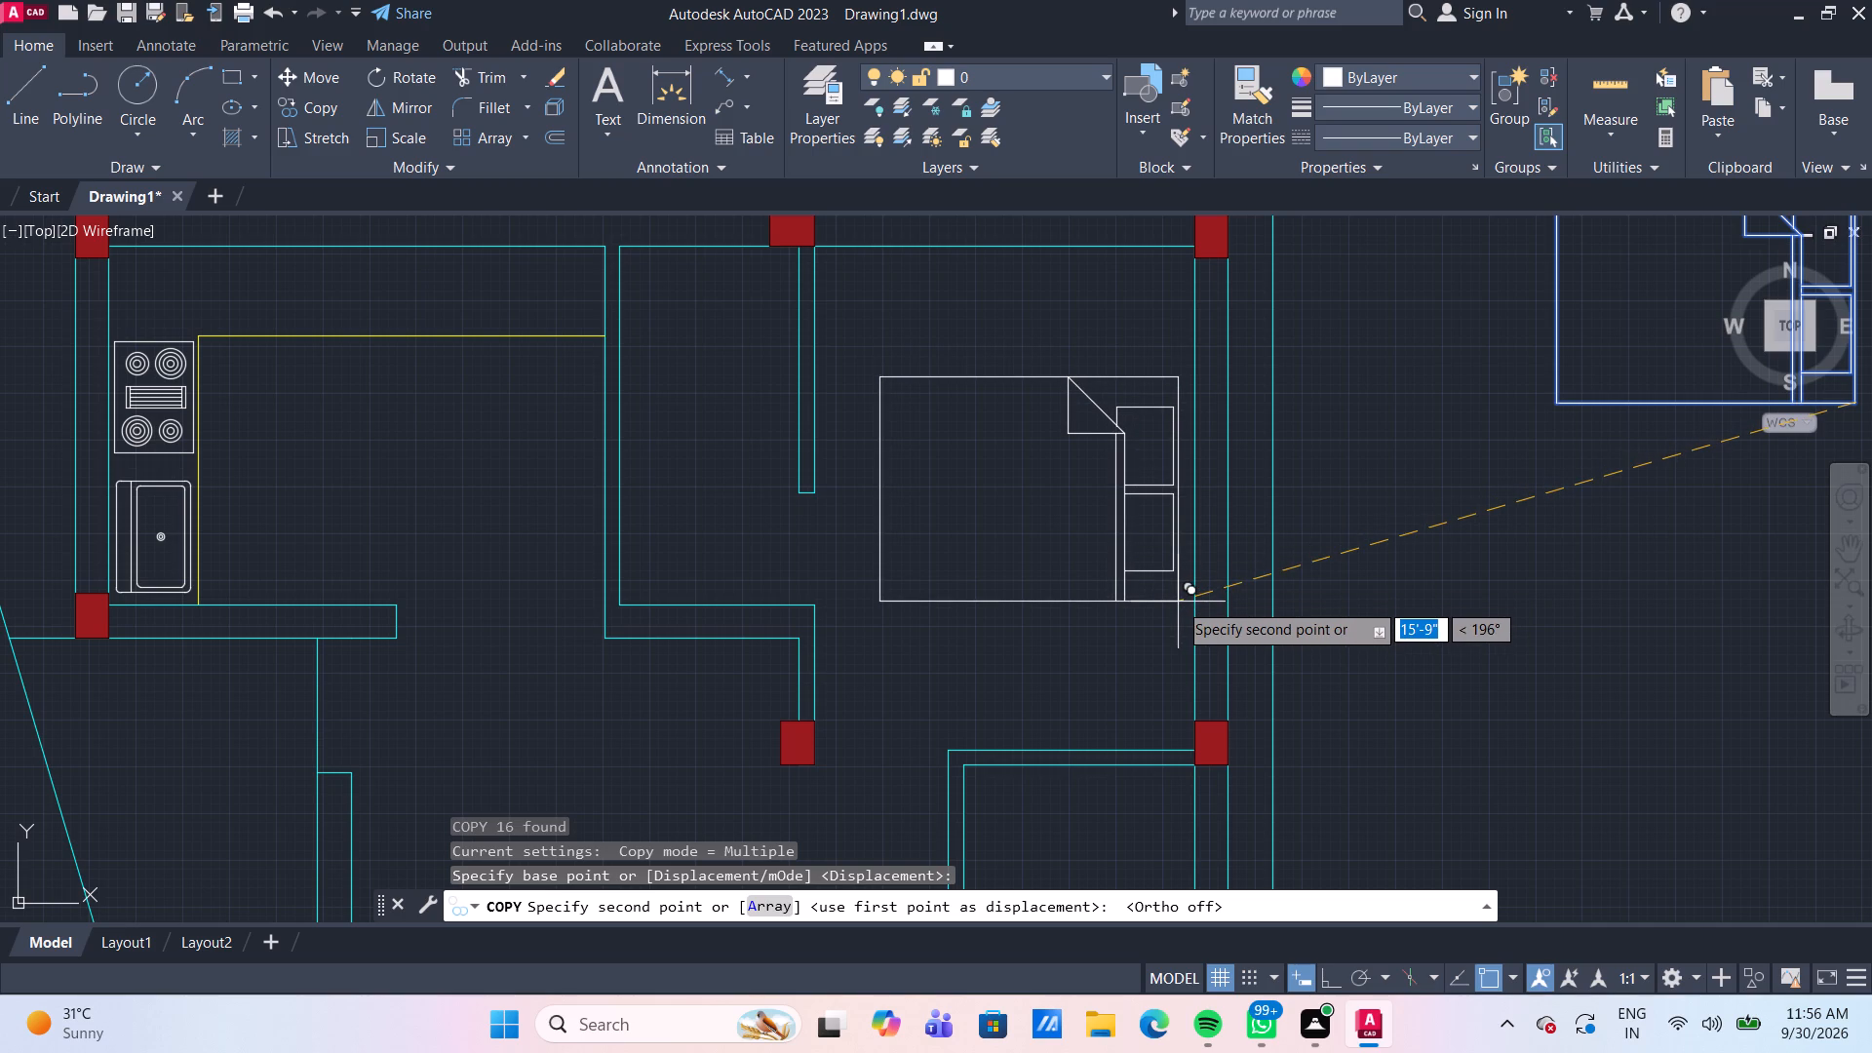
scroll(1181, 606, "down", 1)
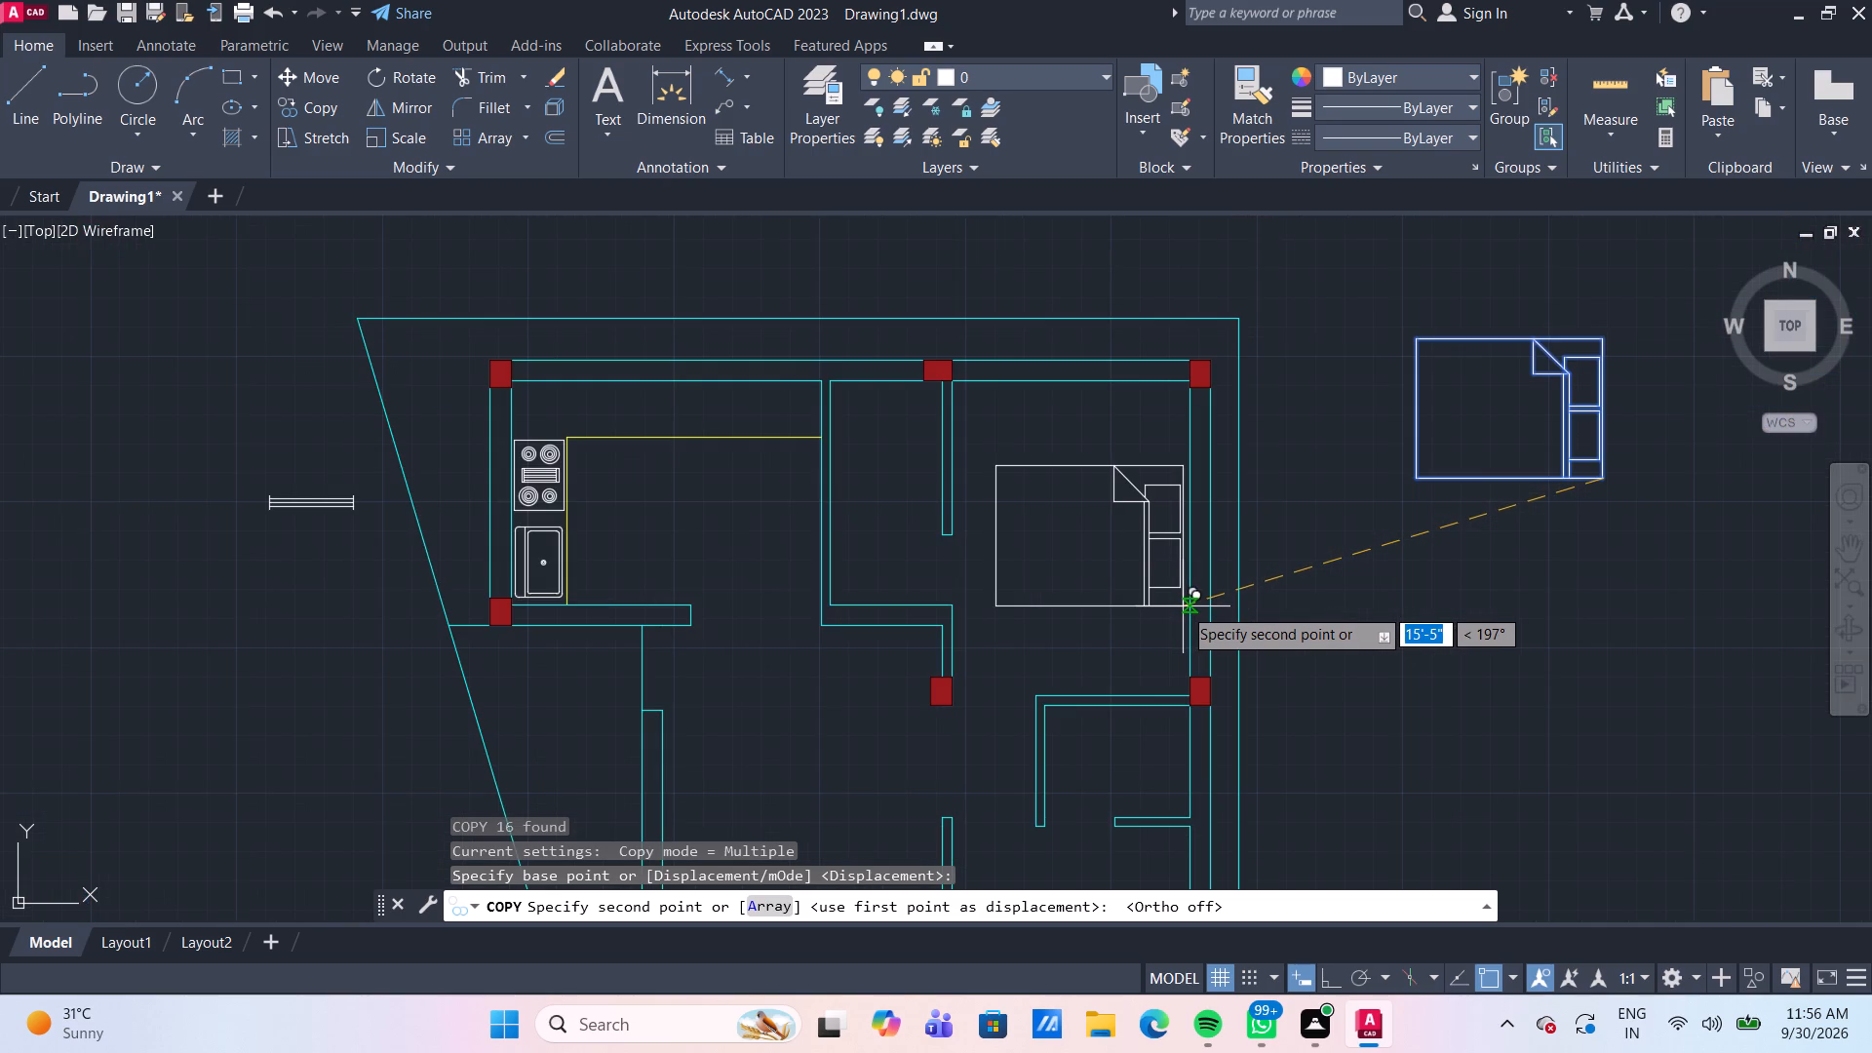
scroll(1183, 605, "up", 2)
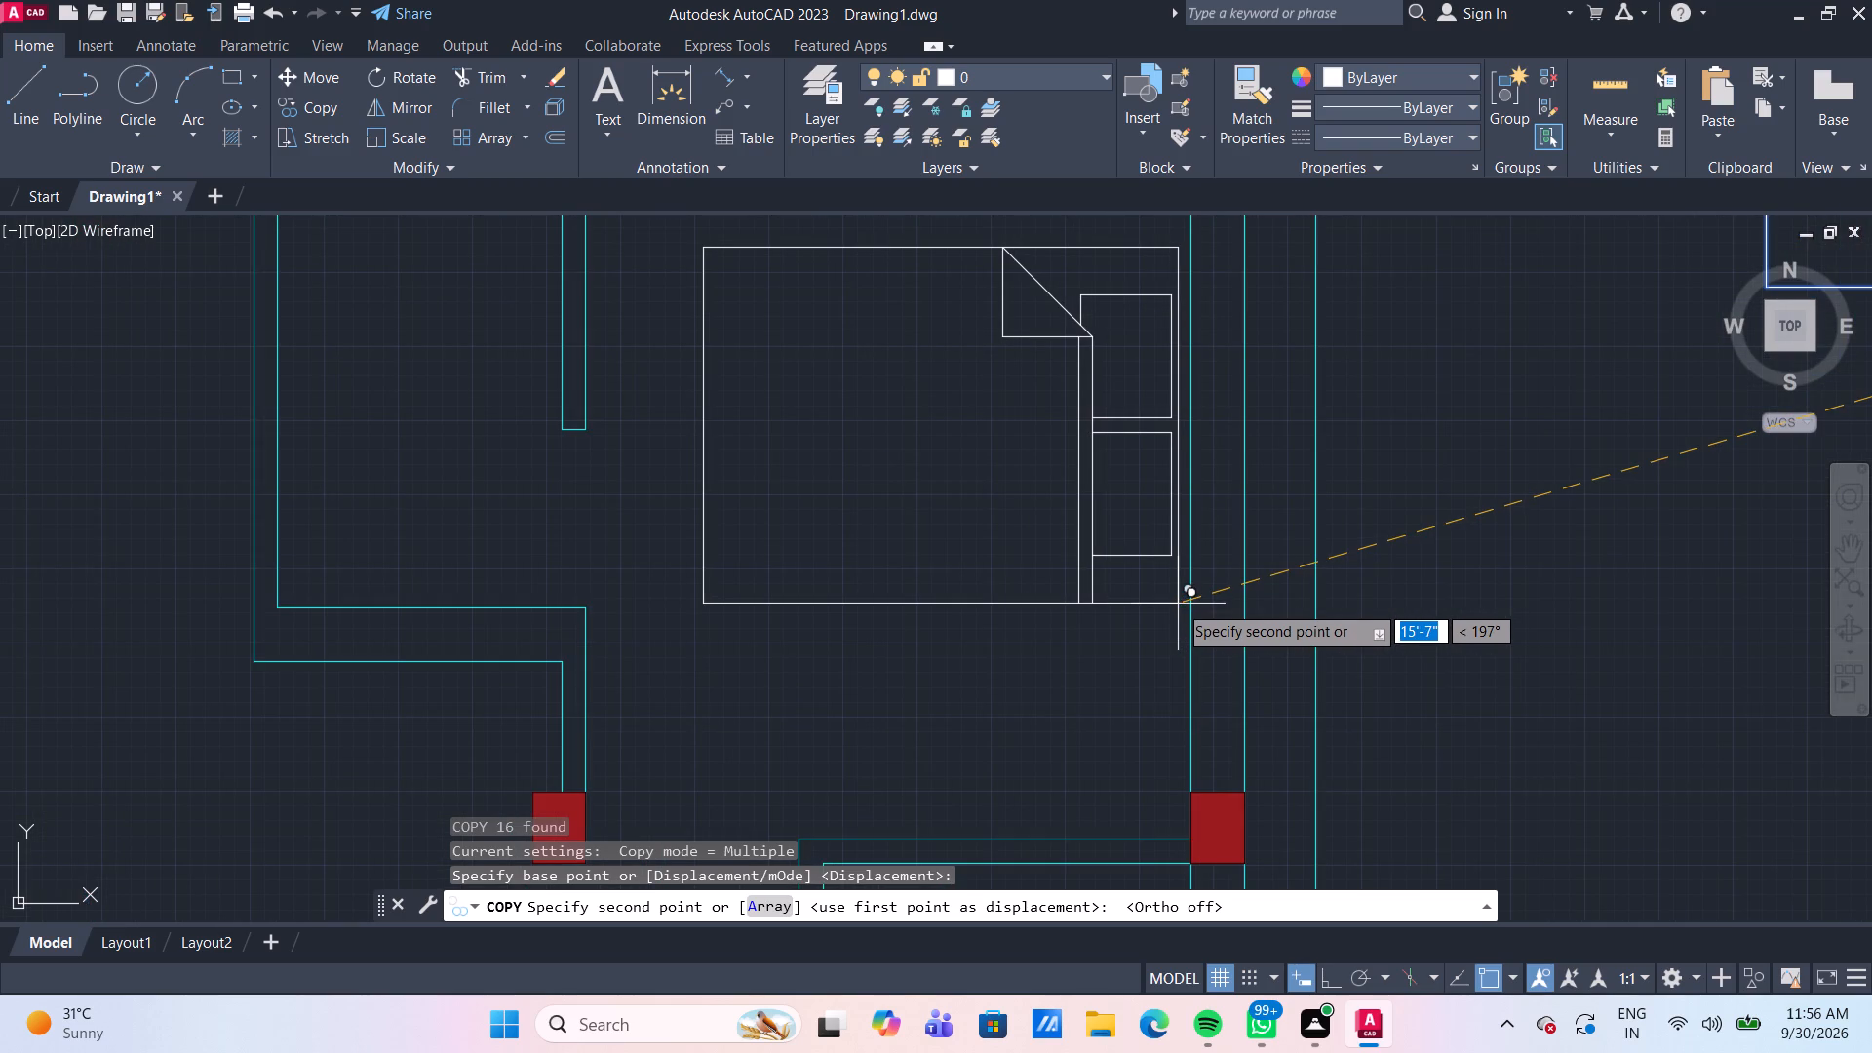
left_click(1178, 604)
Place a second copy of the bed in the lower-right bedroom above the stairs, just inside the outer wall, and end the copying.
scroll(1178, 604, "down", 2)
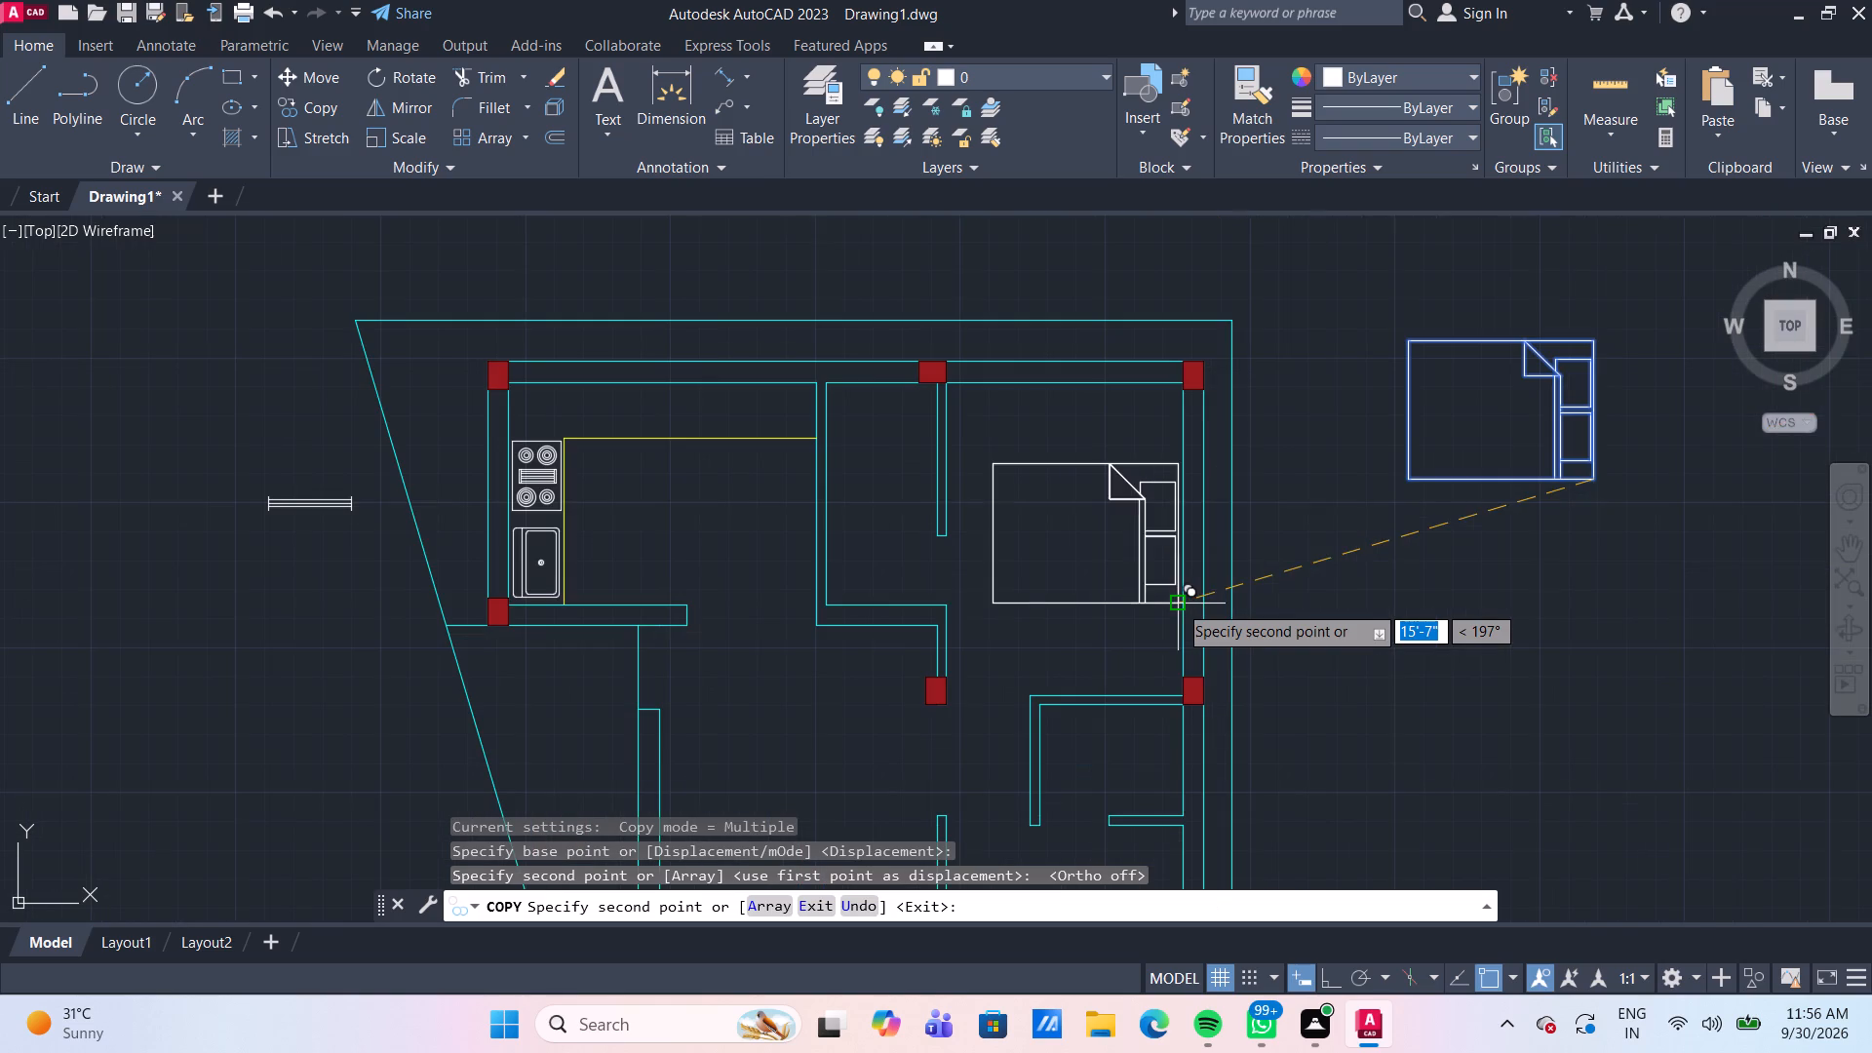
middle_click_drag(1157, 639, 1142, 426)
scroll(1145, 539, "down", 2)
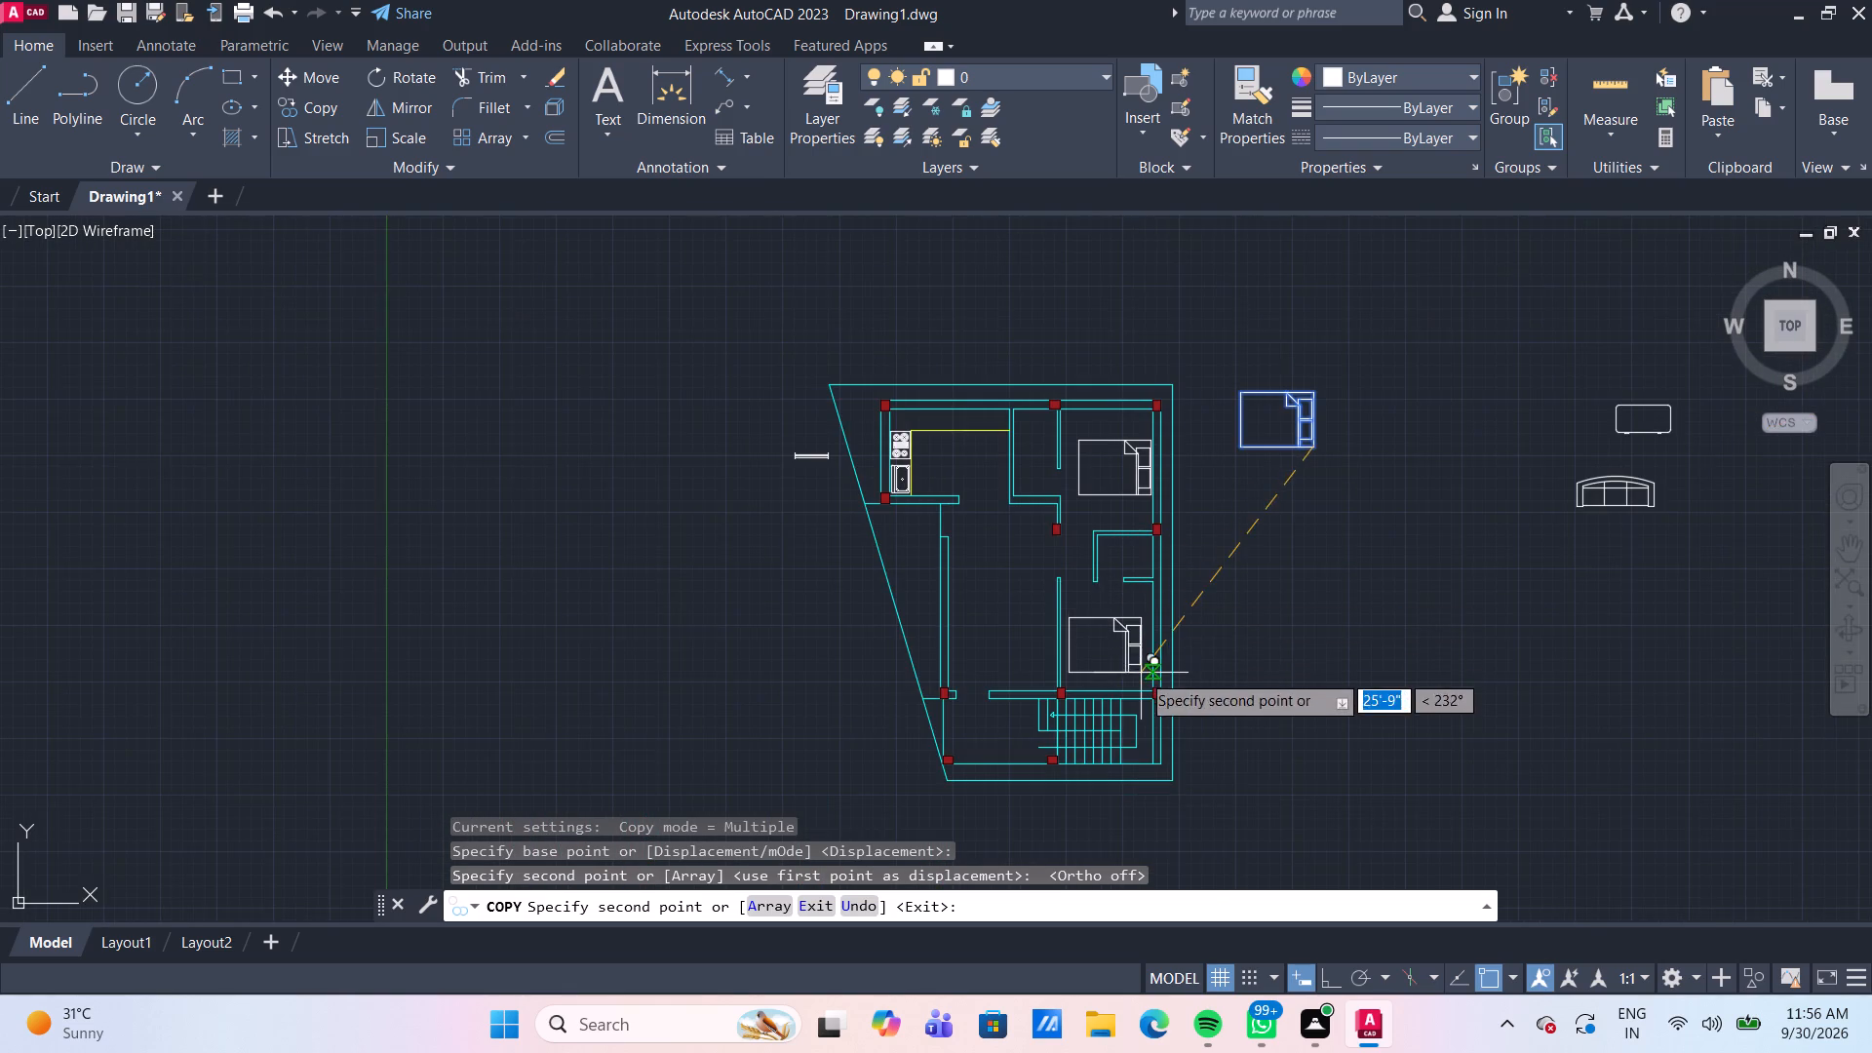
middle_click_drag(1142, 670, 1113, 540)
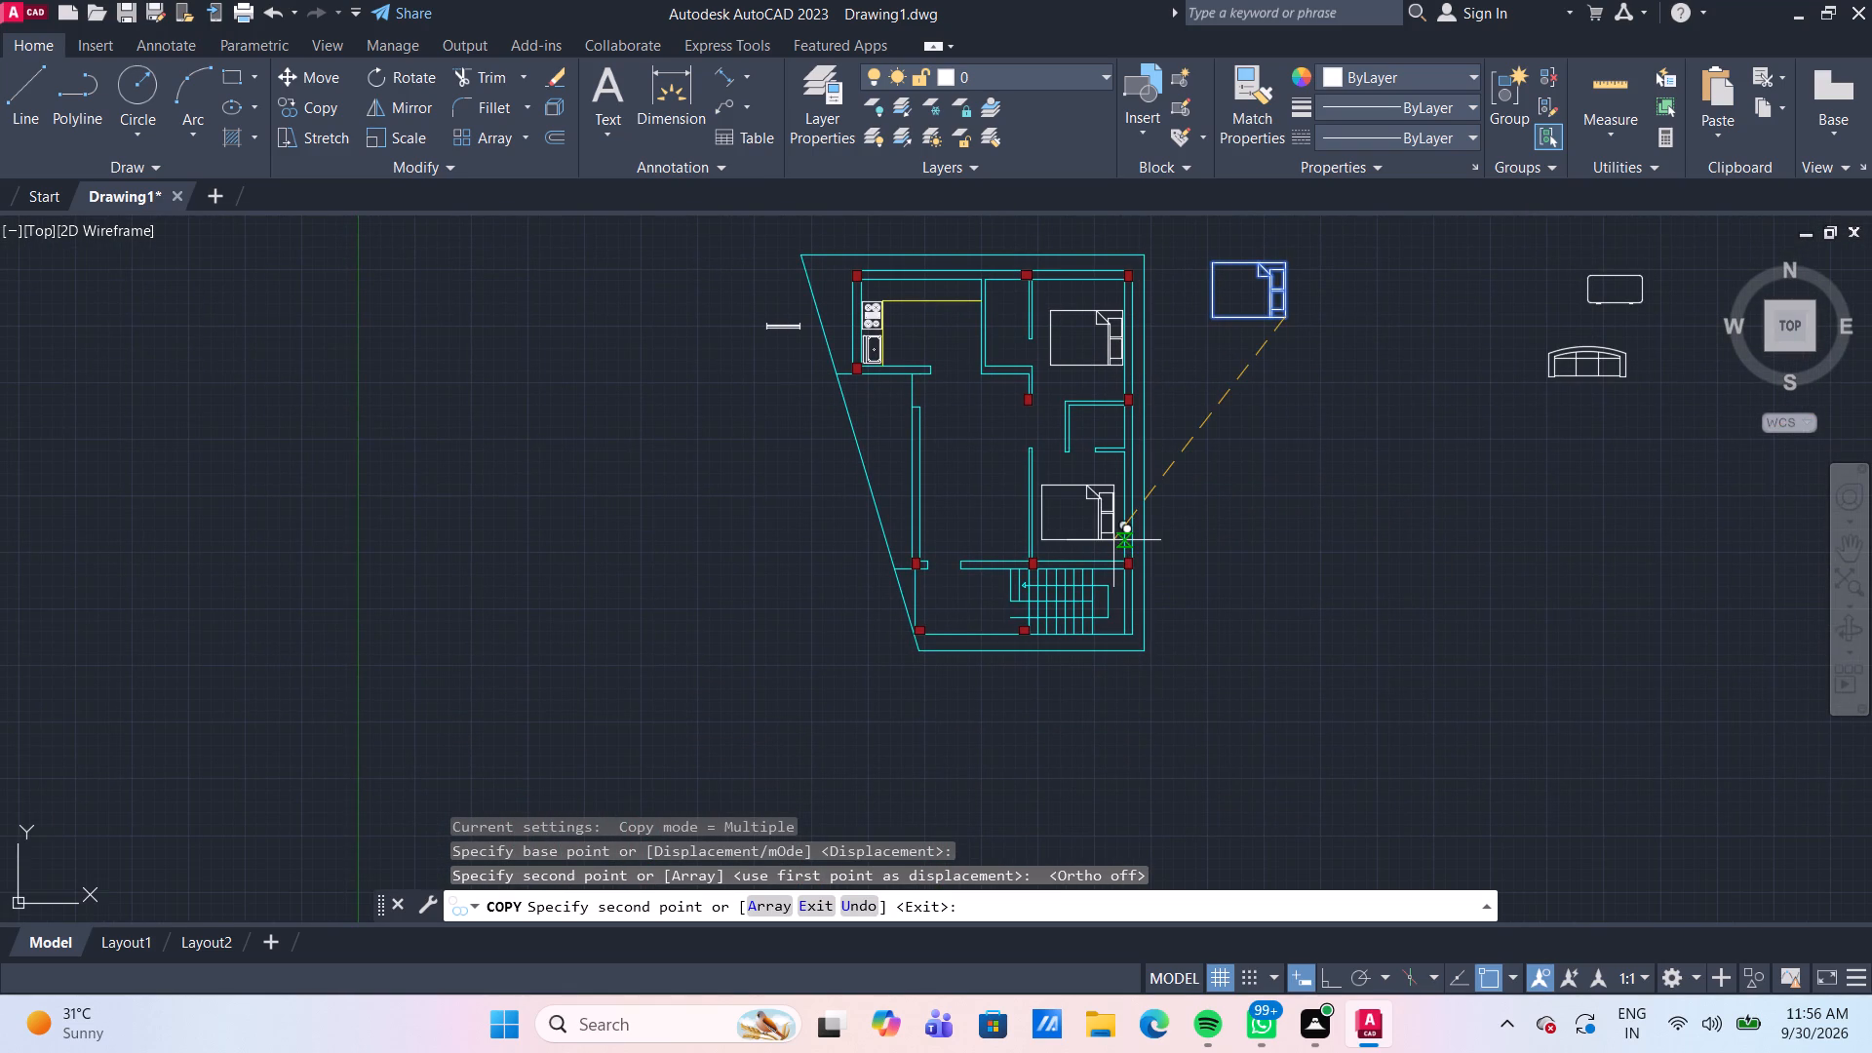
scroll(1113, 540, "up", 2)
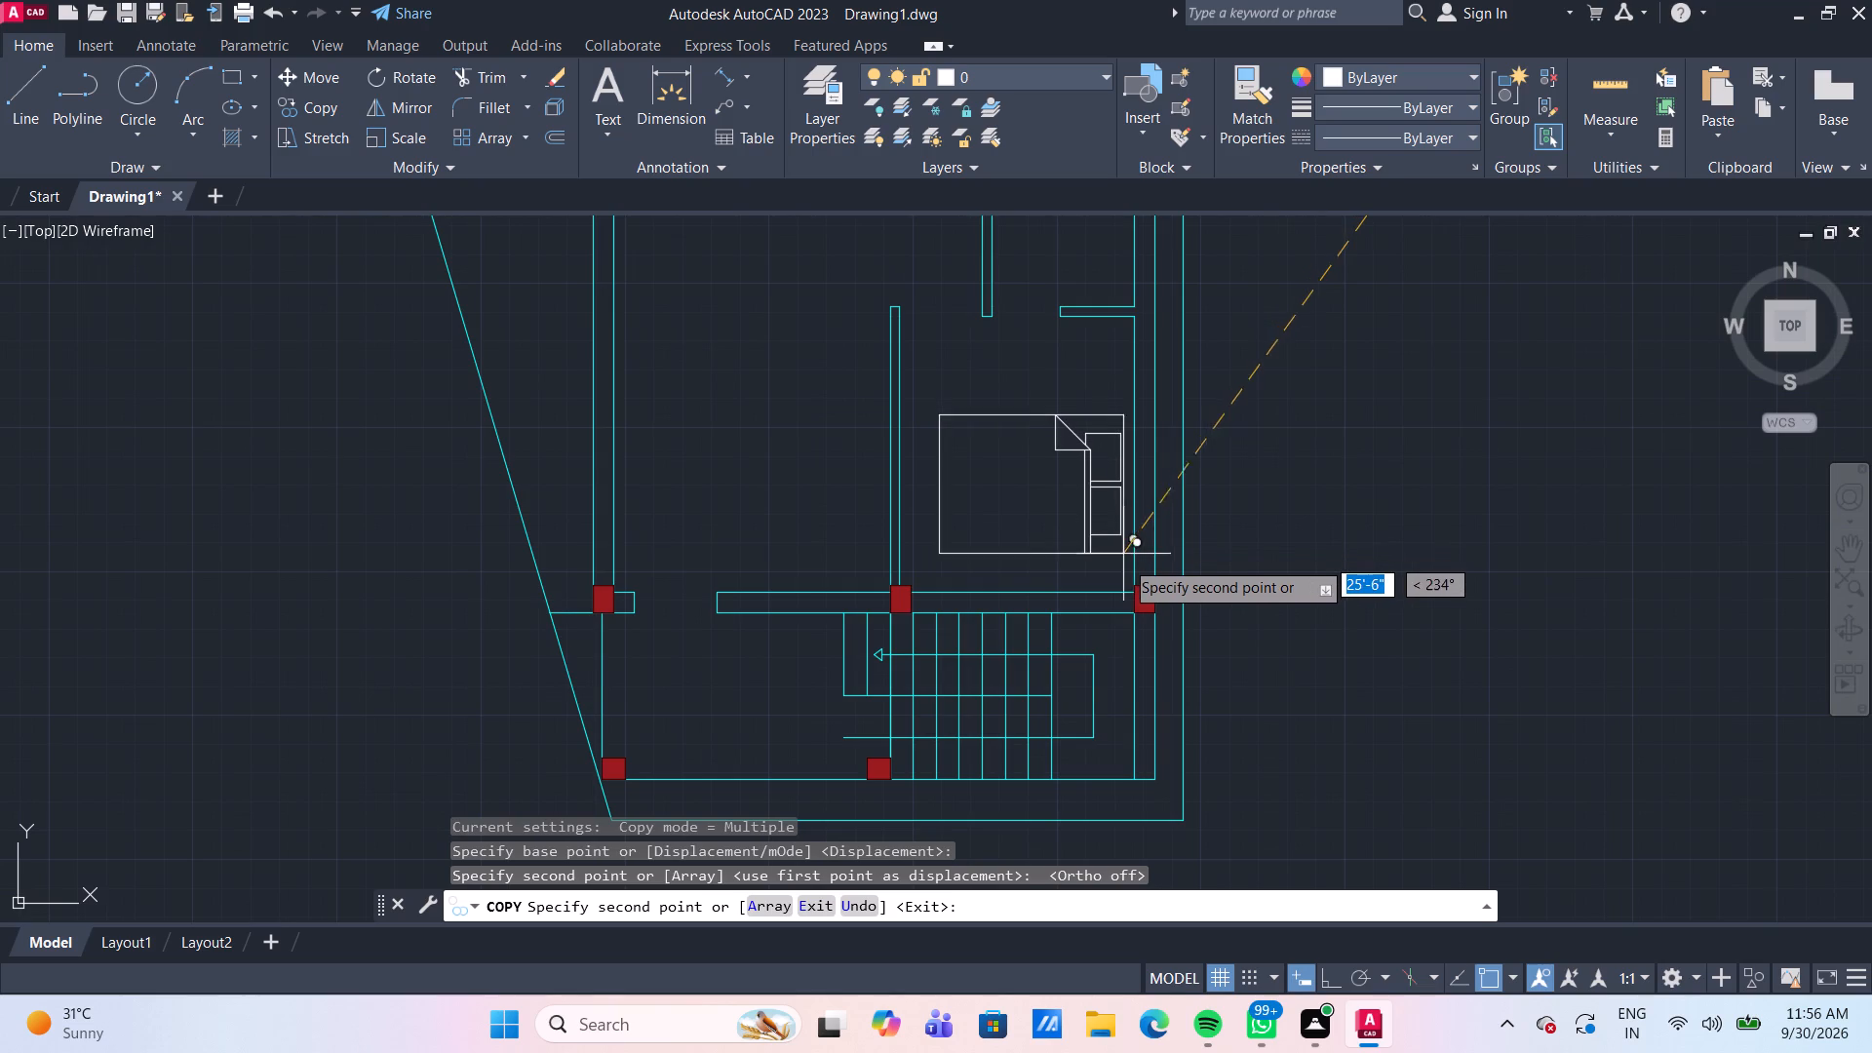
scroll(1124, 564, "up", 2)
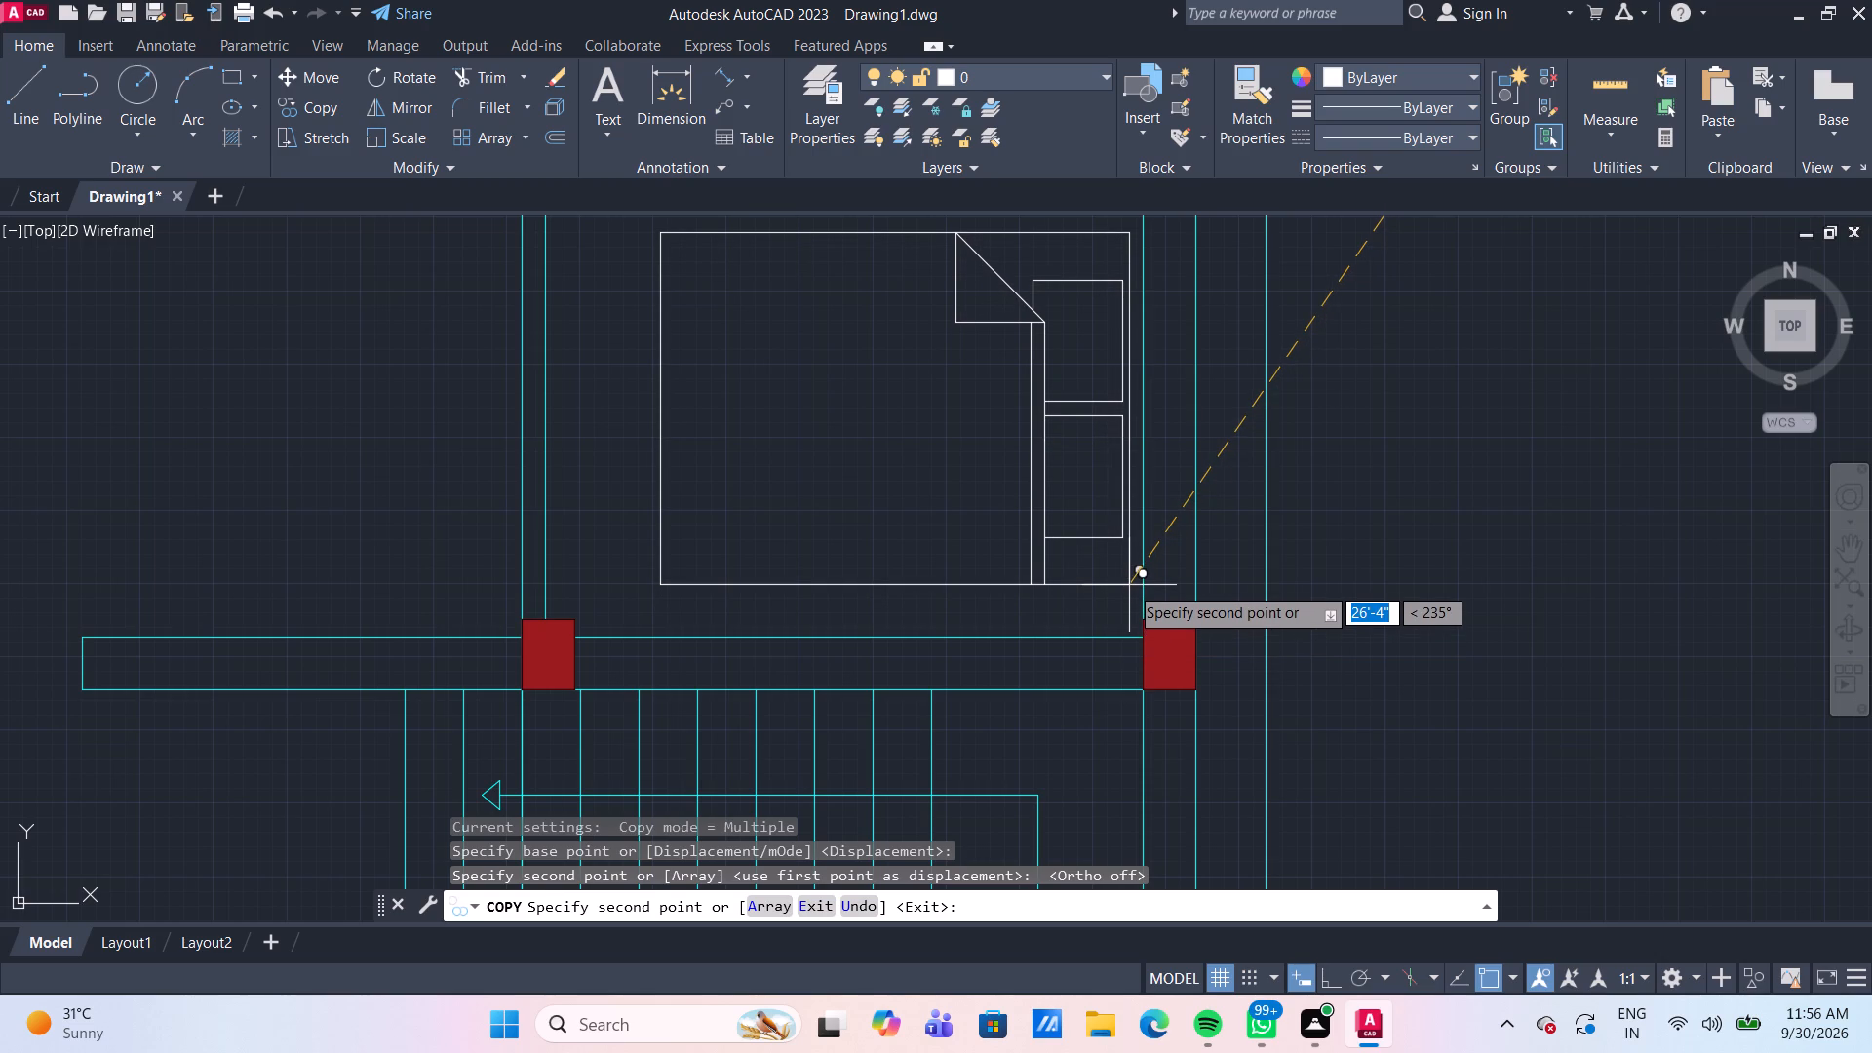
left_click(1129, 585)
scroll(1129, 585, "down", 4)
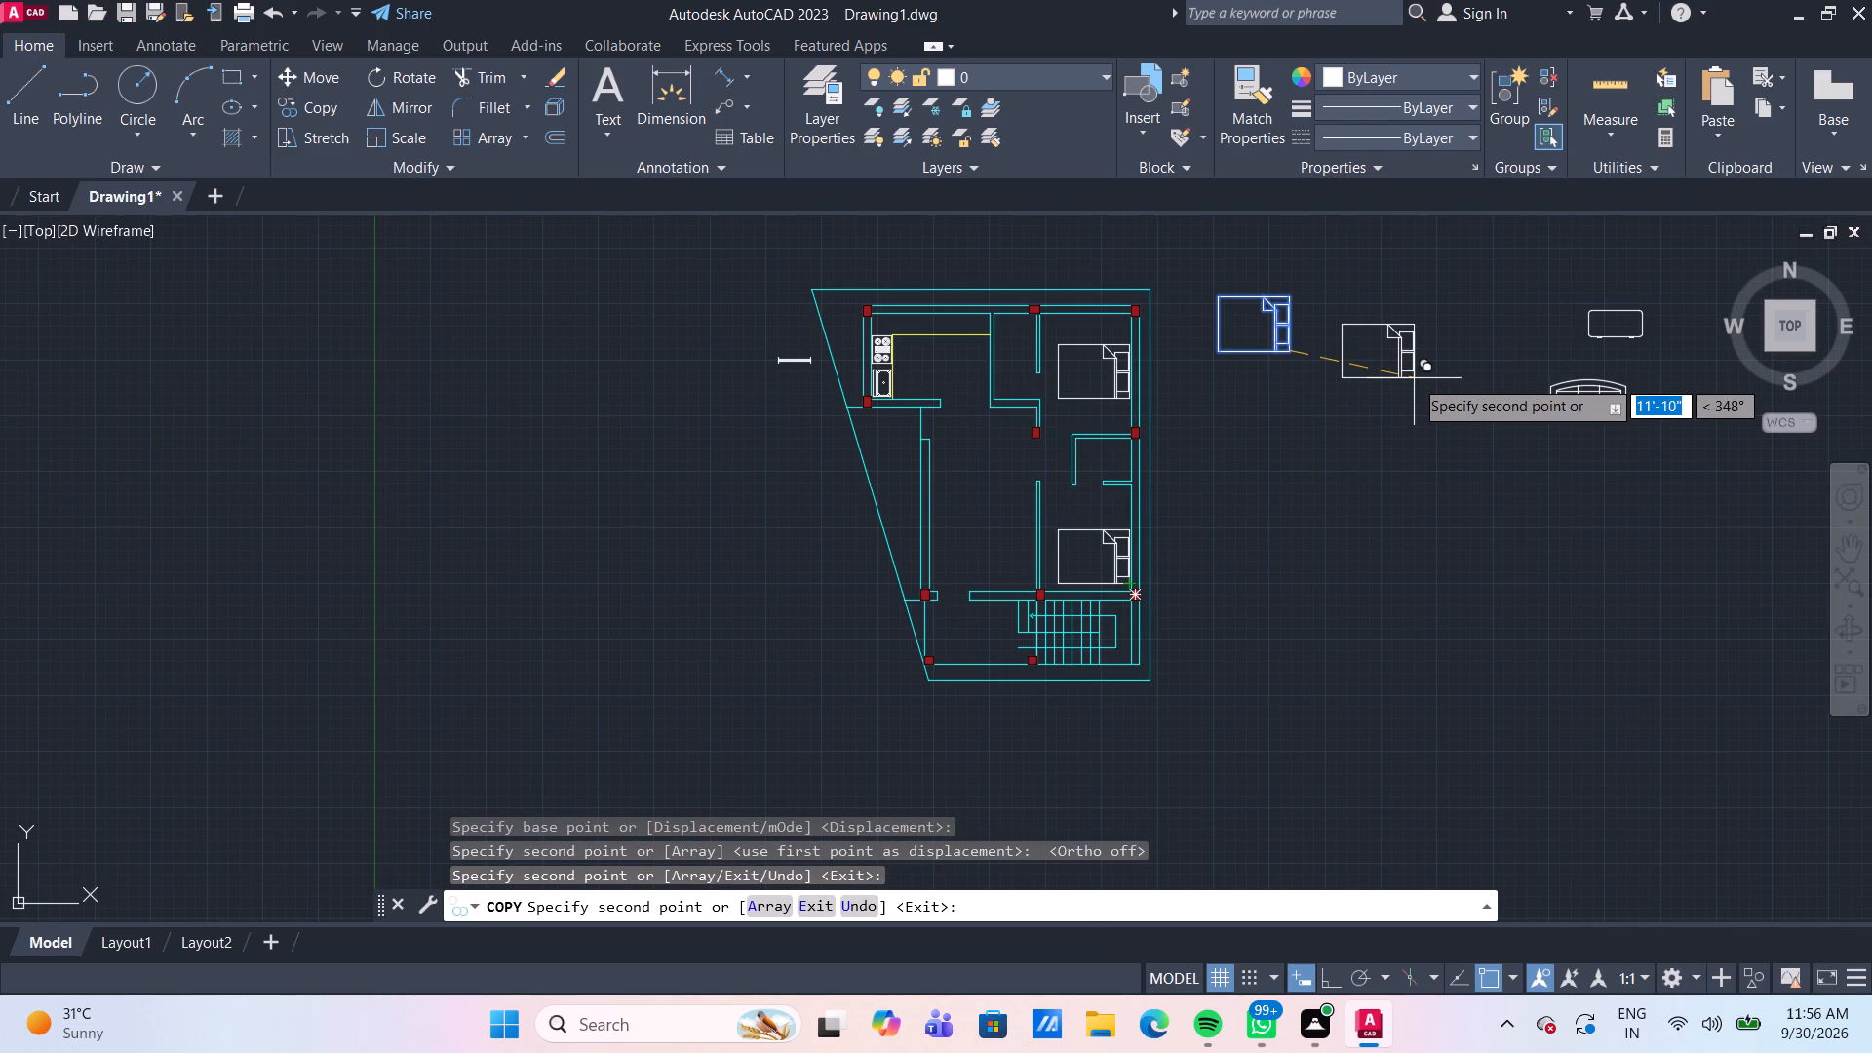
key("Escape")
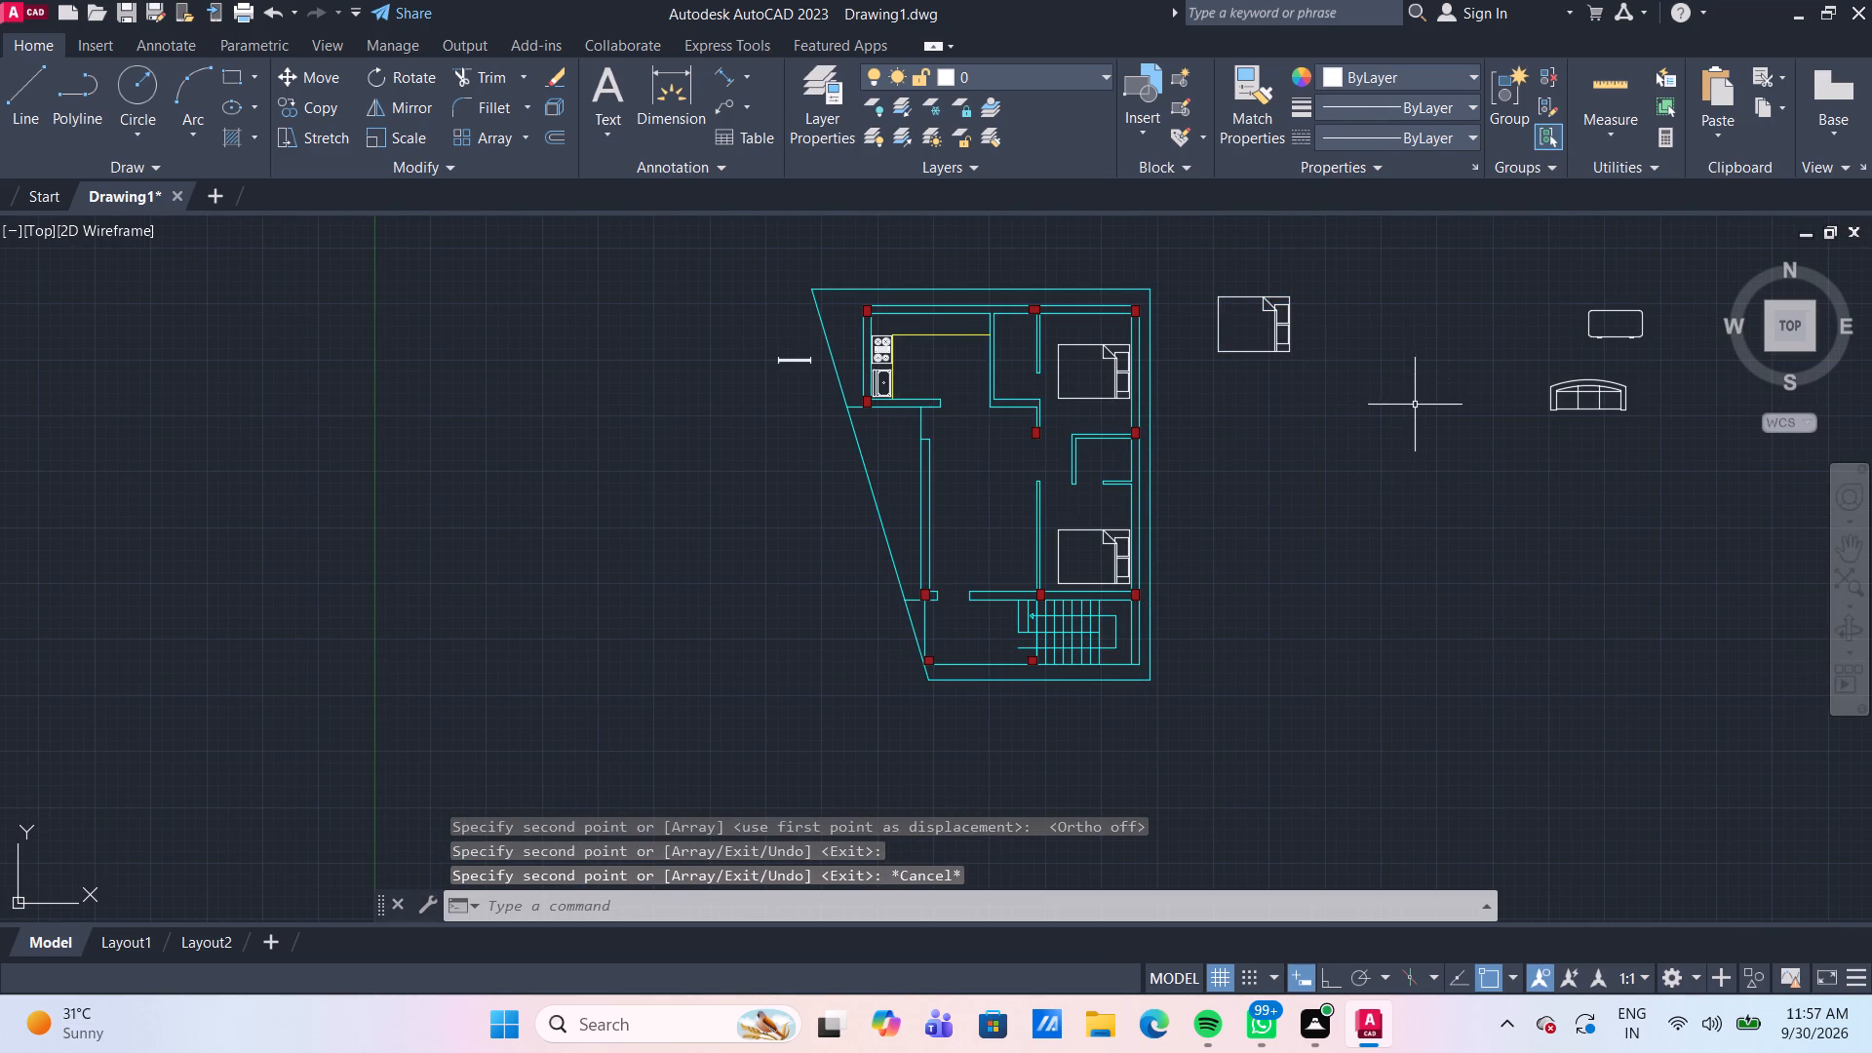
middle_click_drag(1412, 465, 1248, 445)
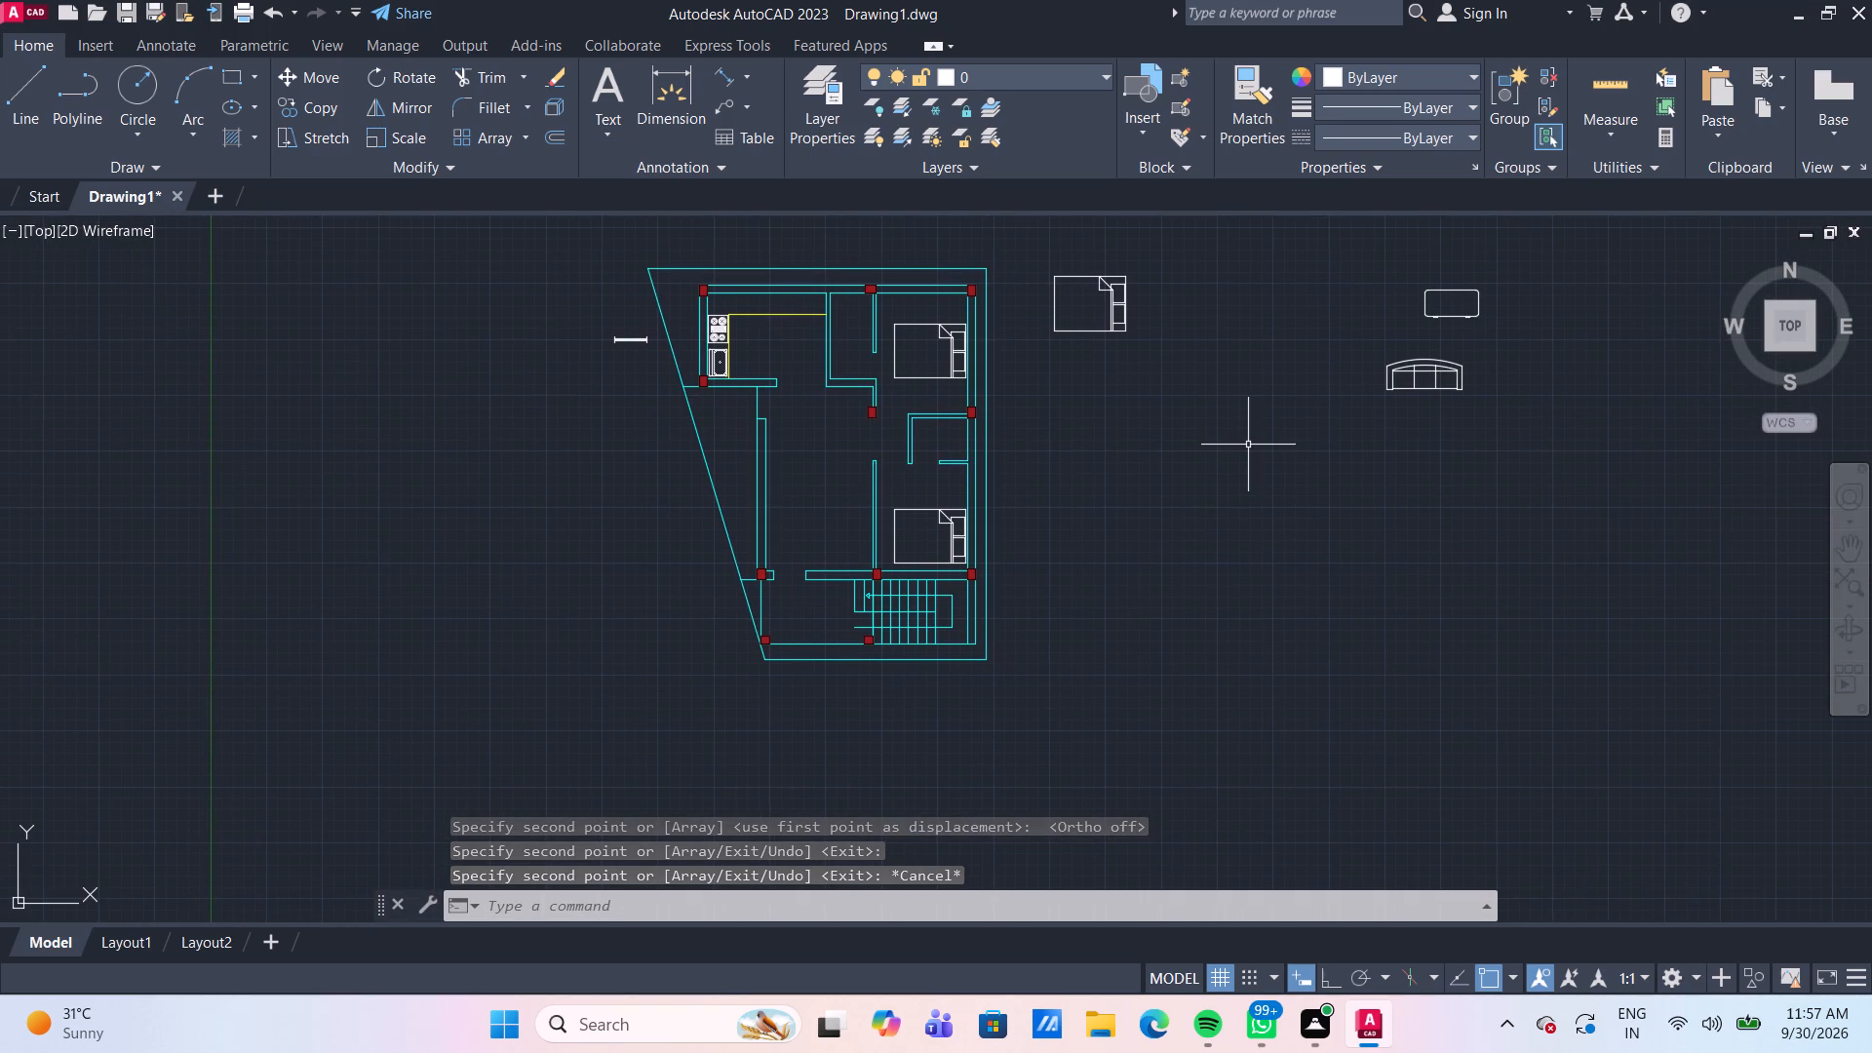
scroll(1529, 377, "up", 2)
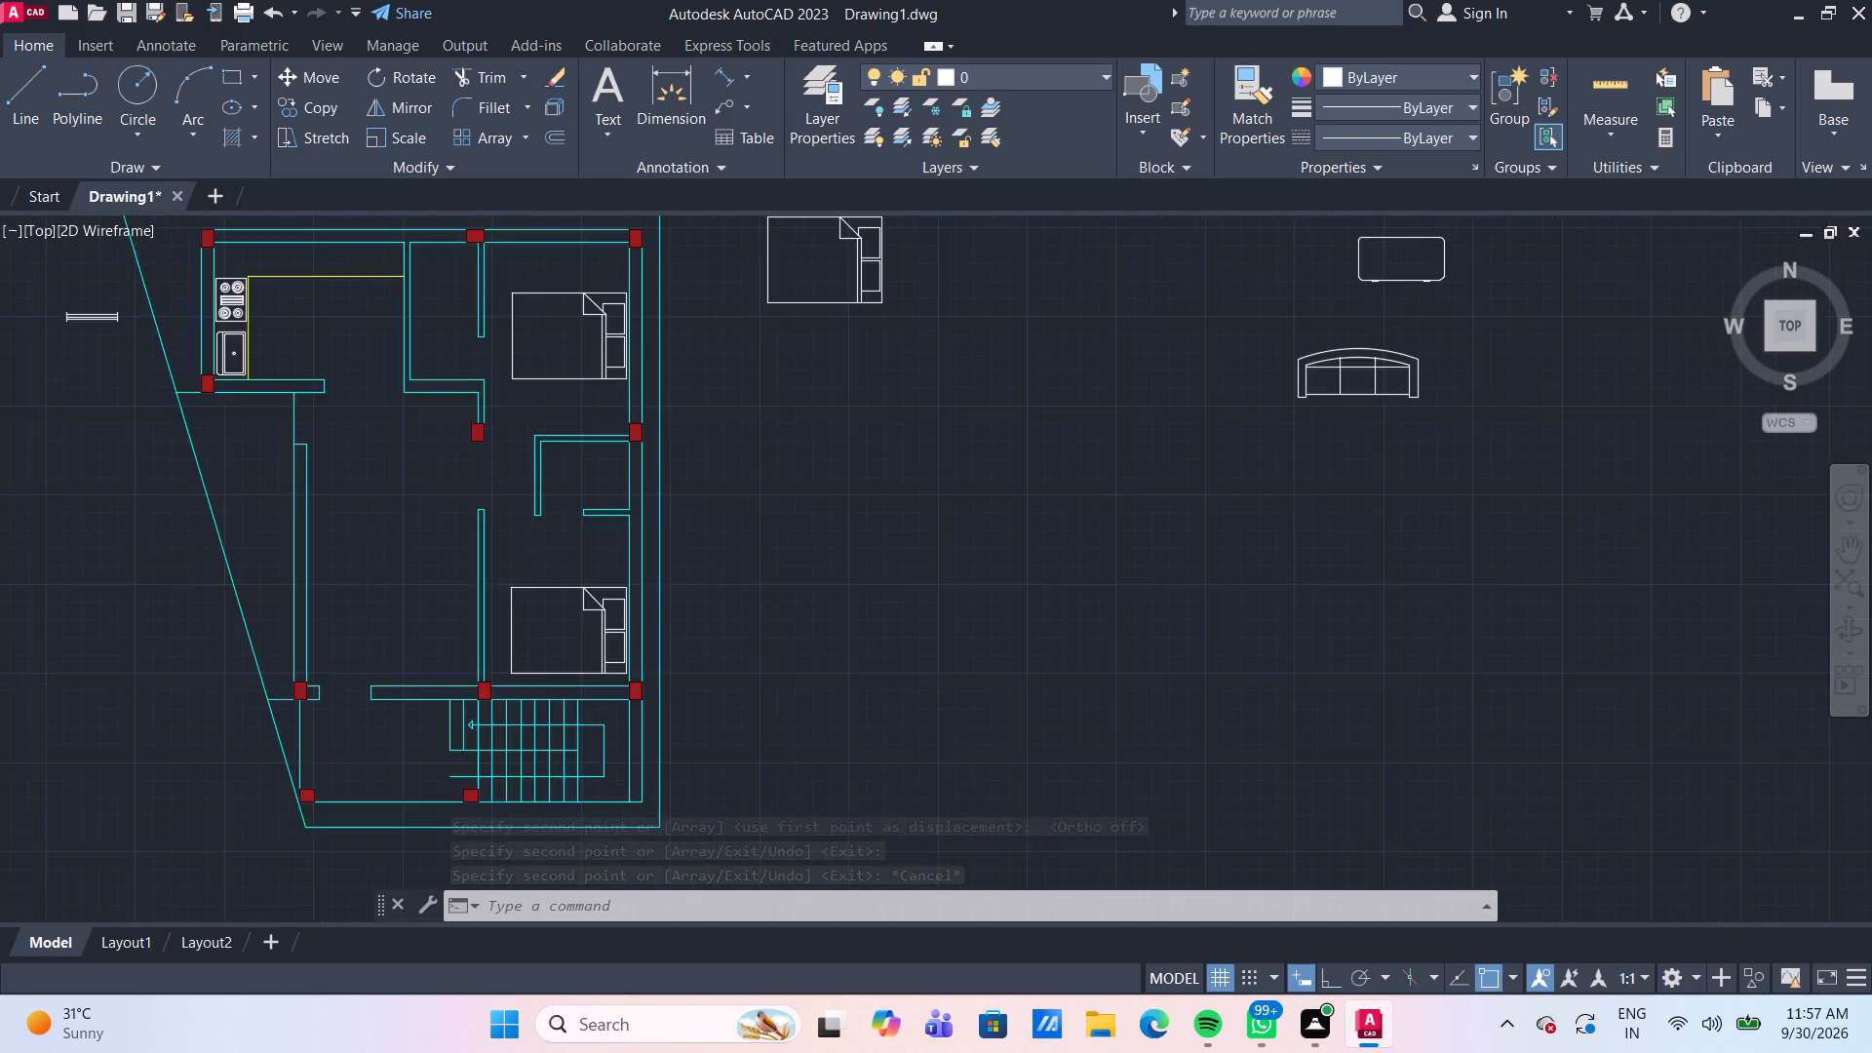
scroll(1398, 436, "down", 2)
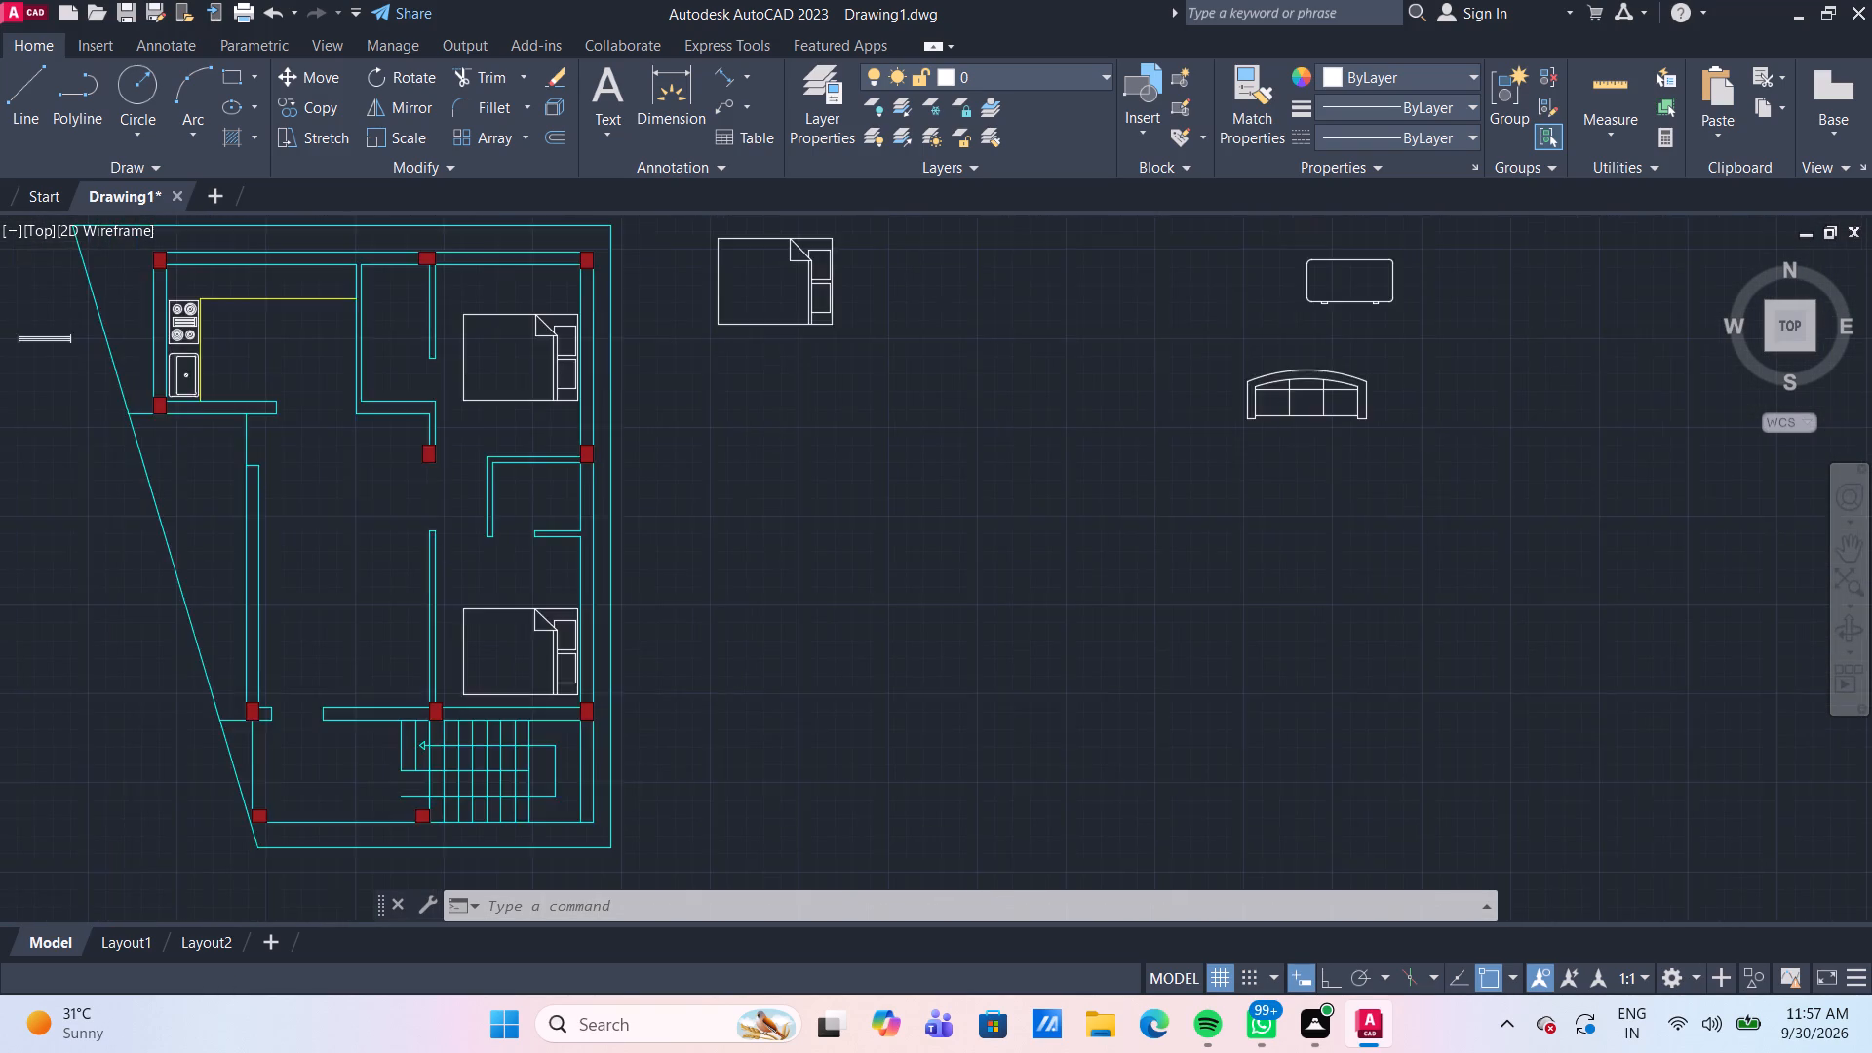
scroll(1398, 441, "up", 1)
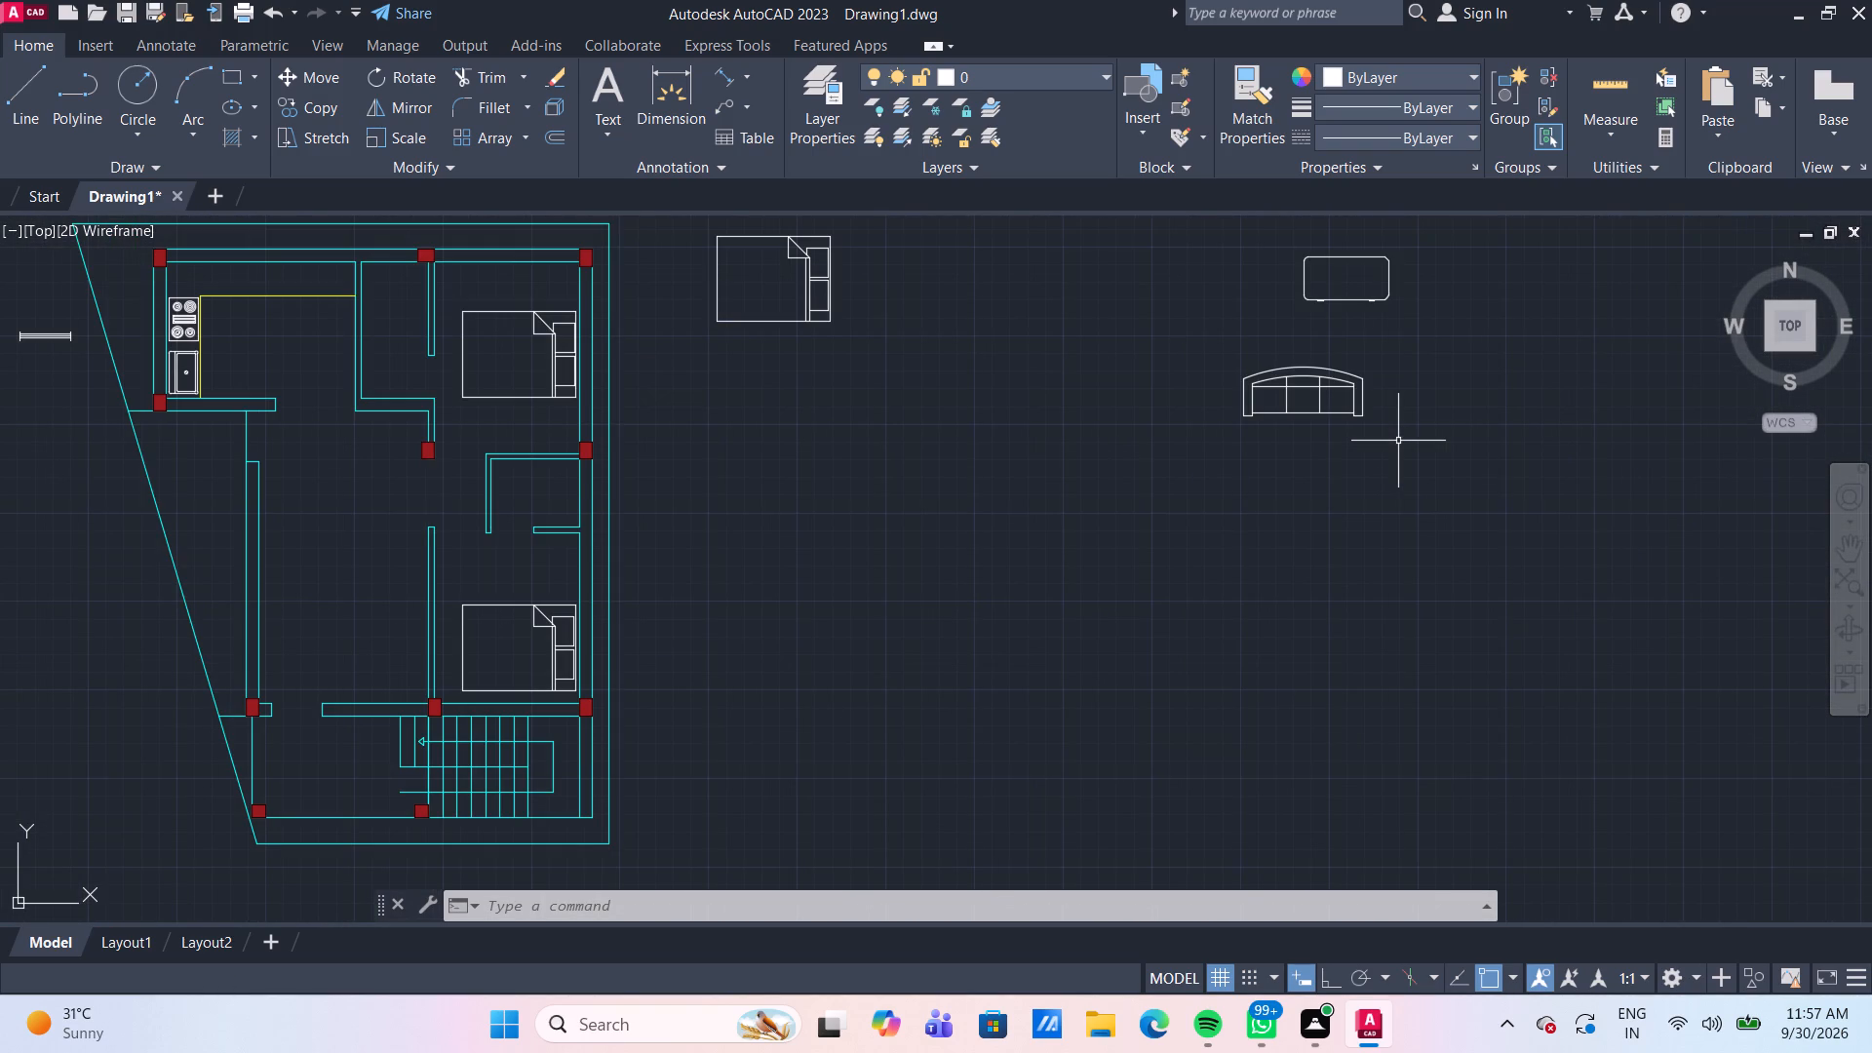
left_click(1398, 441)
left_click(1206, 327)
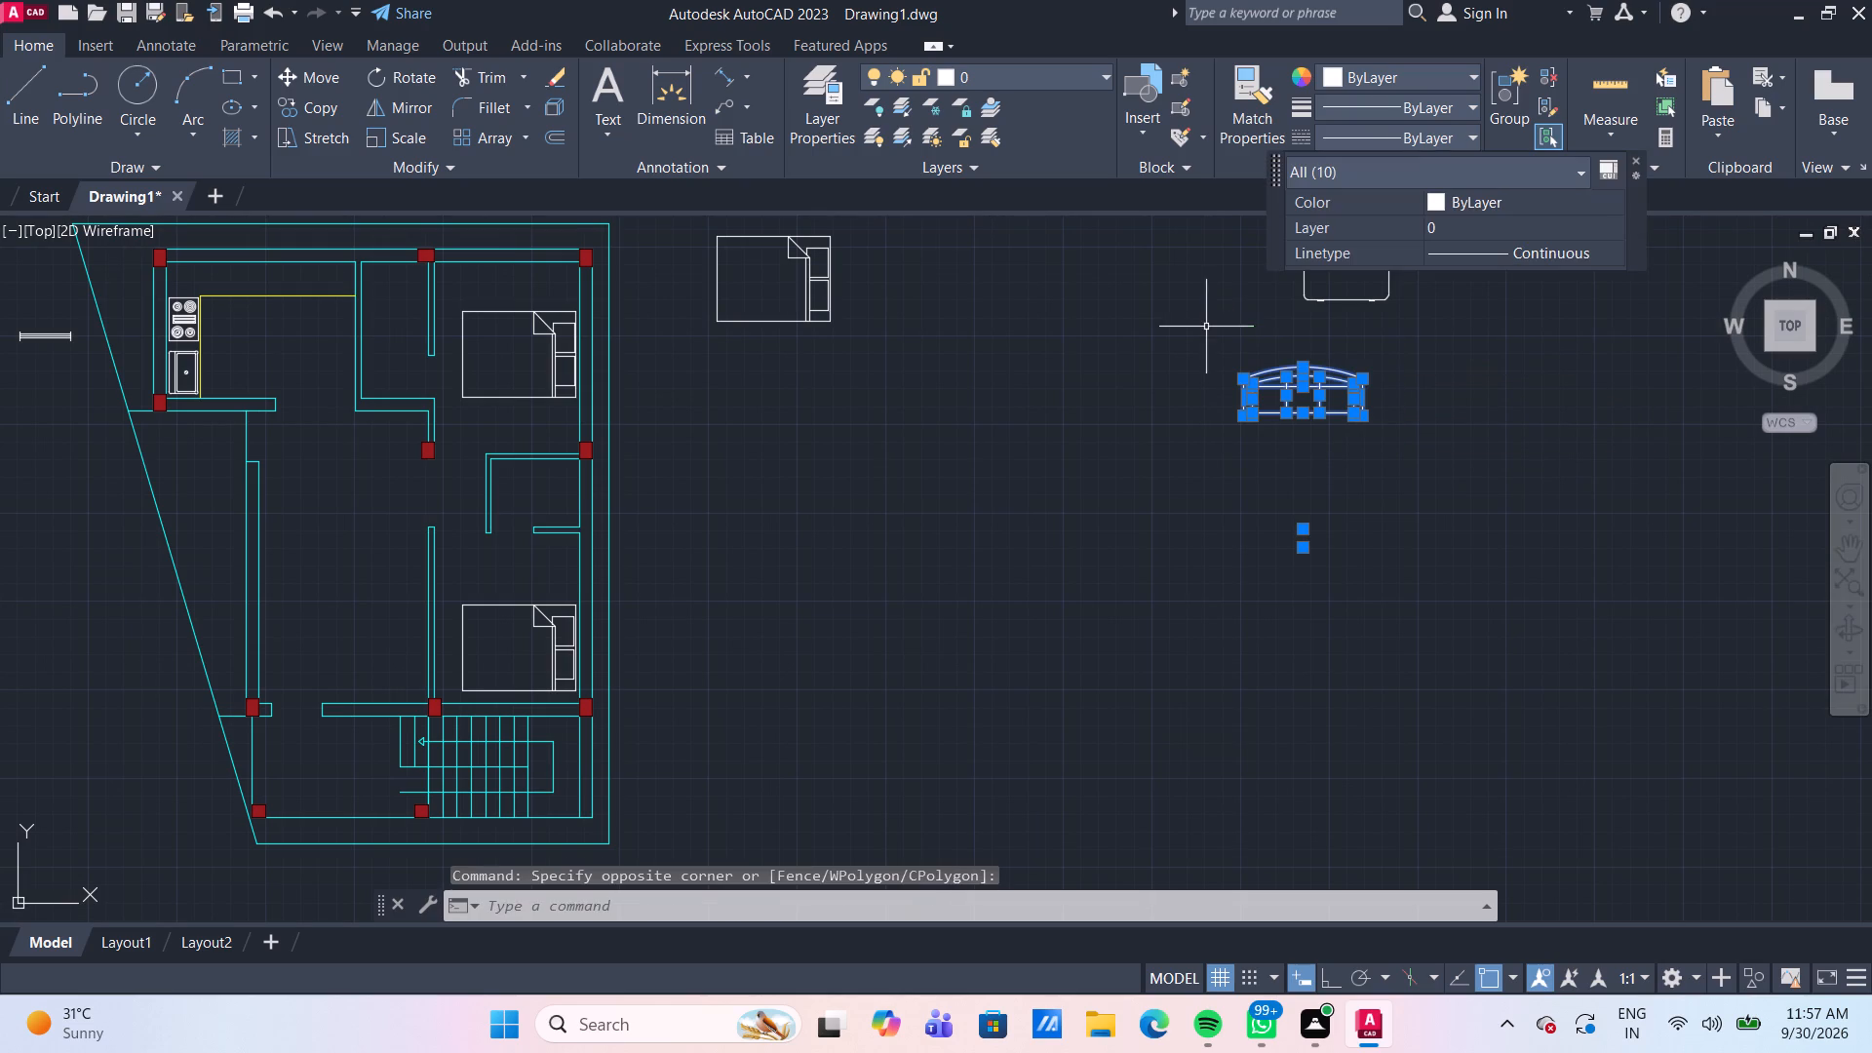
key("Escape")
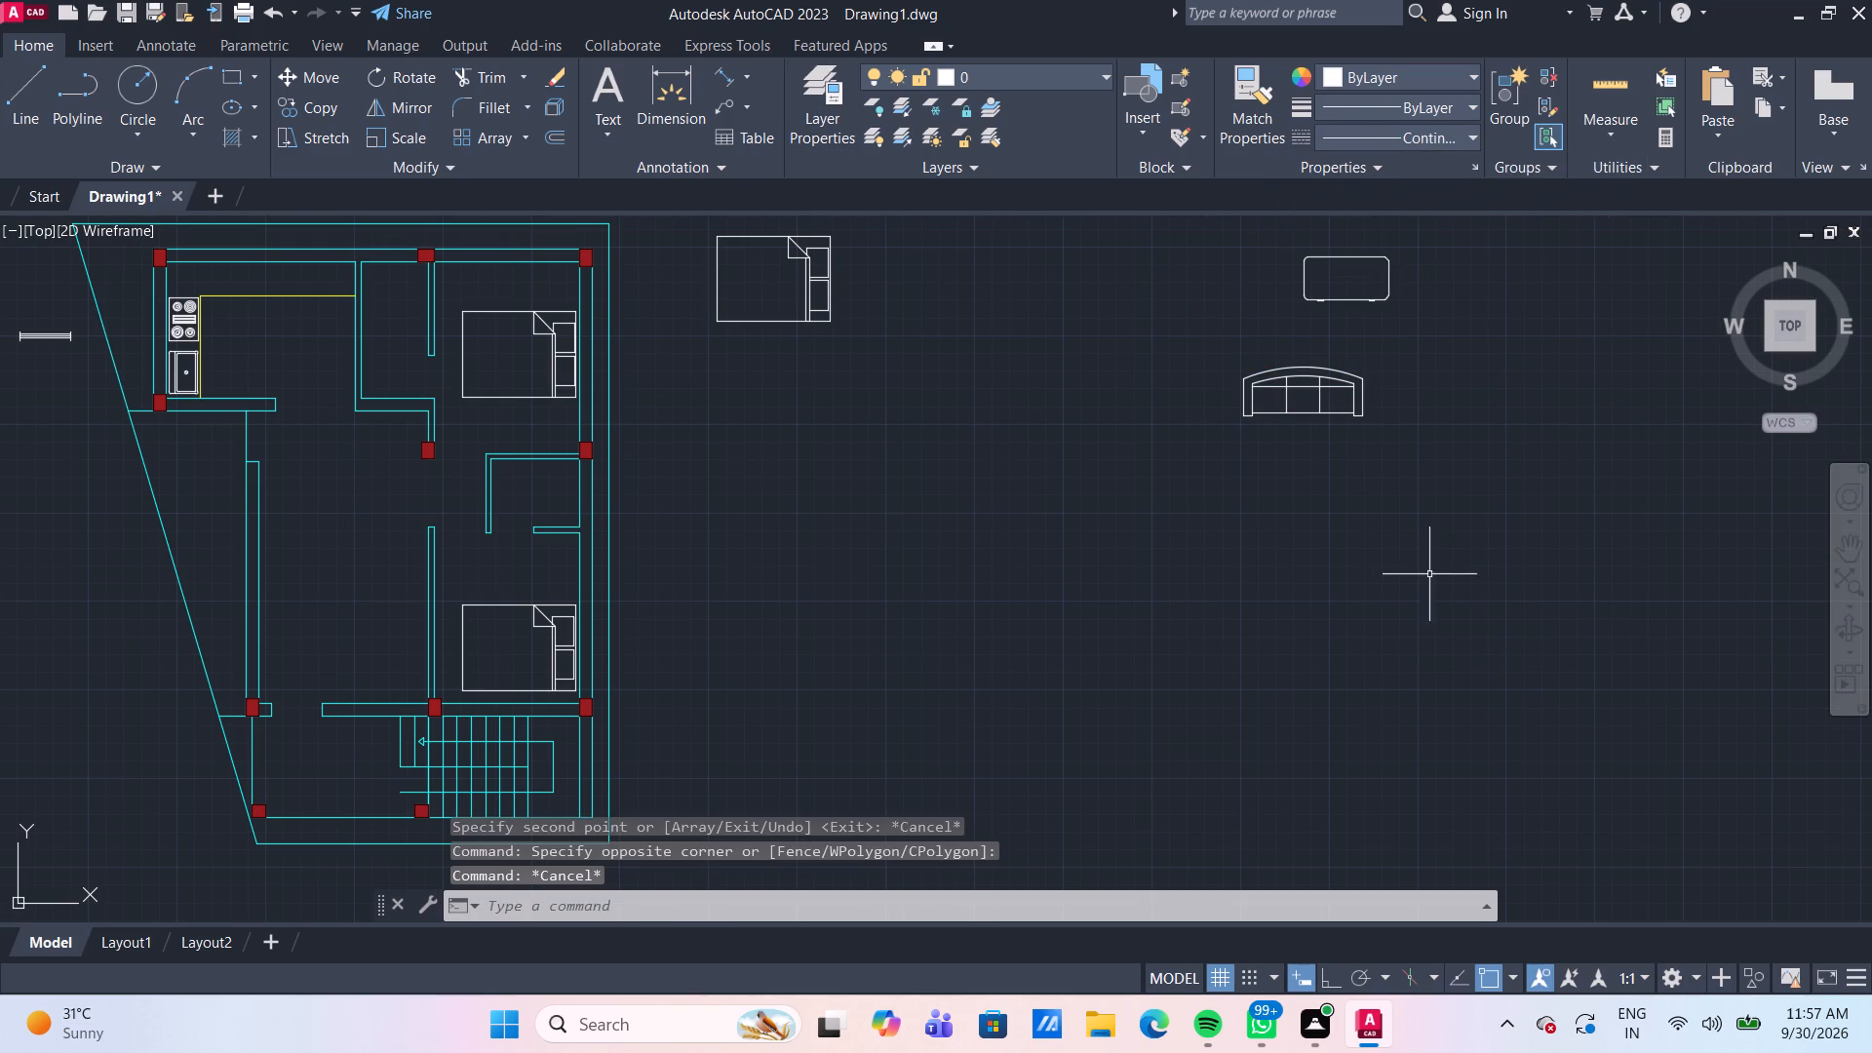
Rotate the three-seat sofa outside the plan by 180° about its lower-right corner, with Ortho turned on.
left_click_drag(1391, 436, 1370, 419)
left_click(1209, 350)
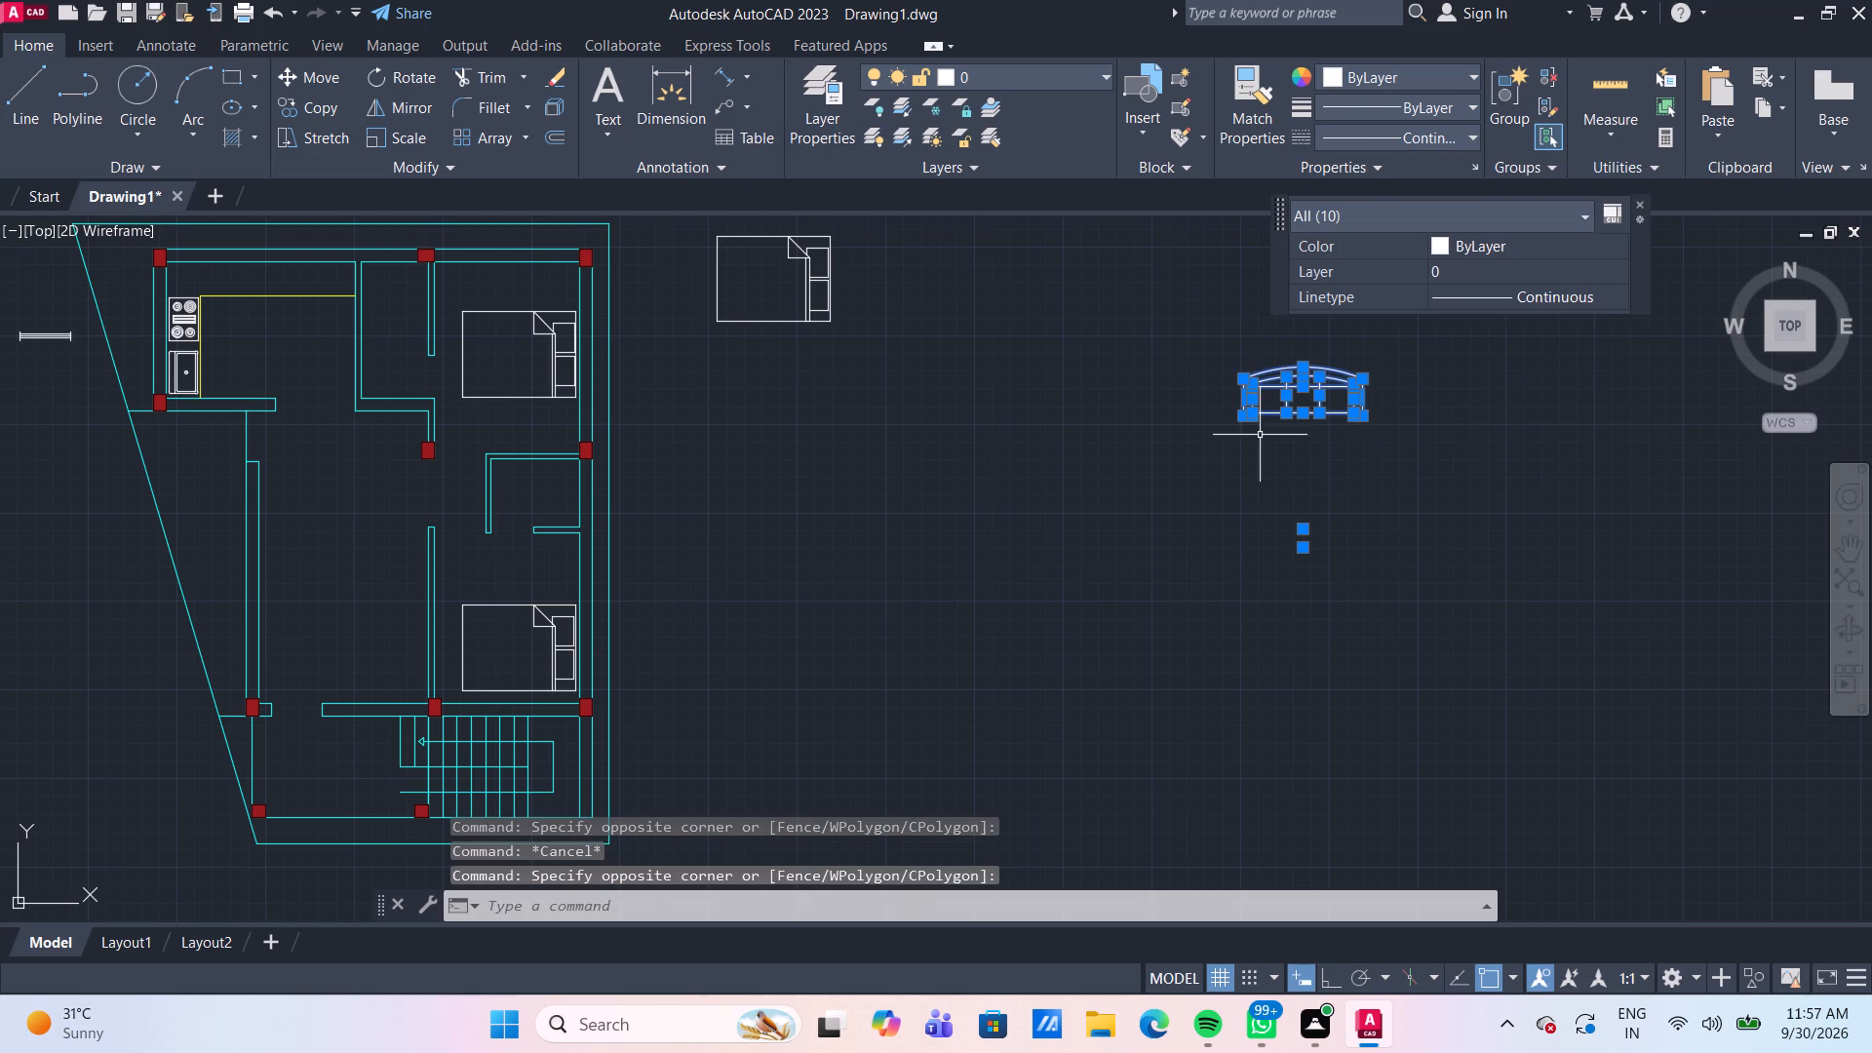
left_click(382, 77)
left_click(1326, 993)
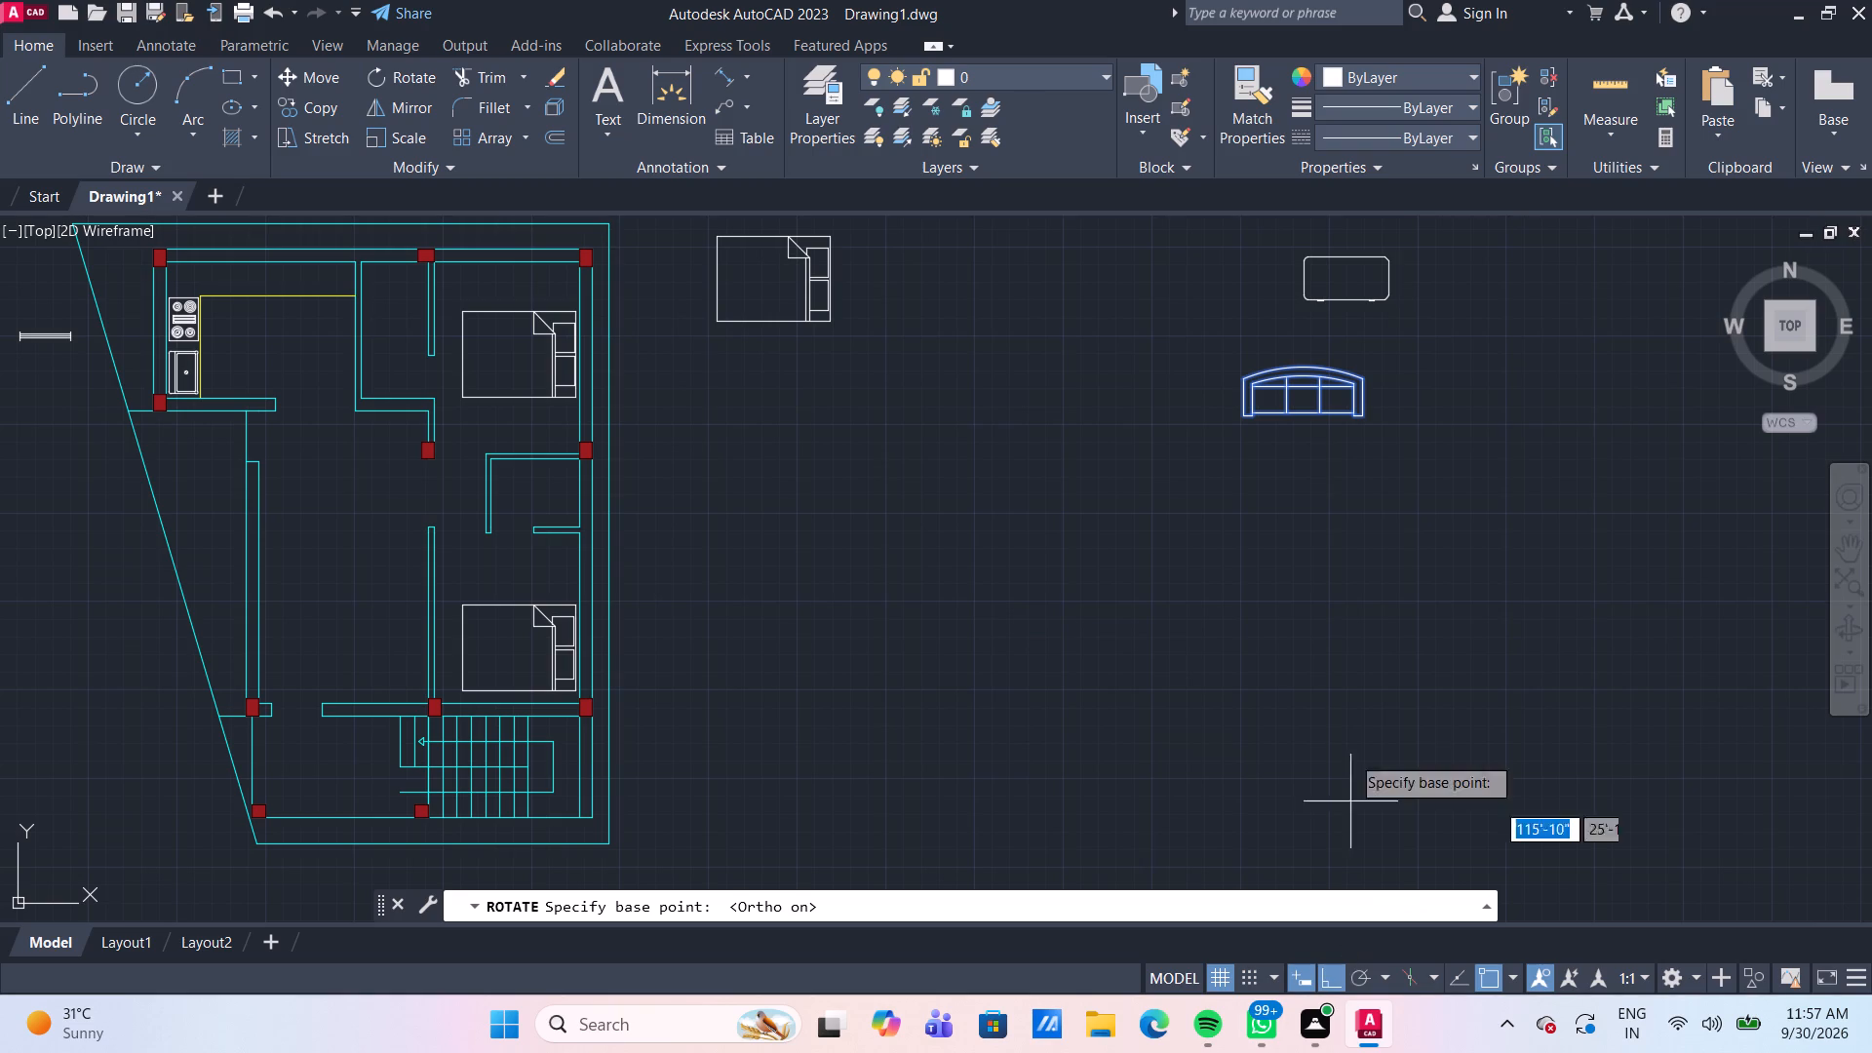
left_click(1367, 407)
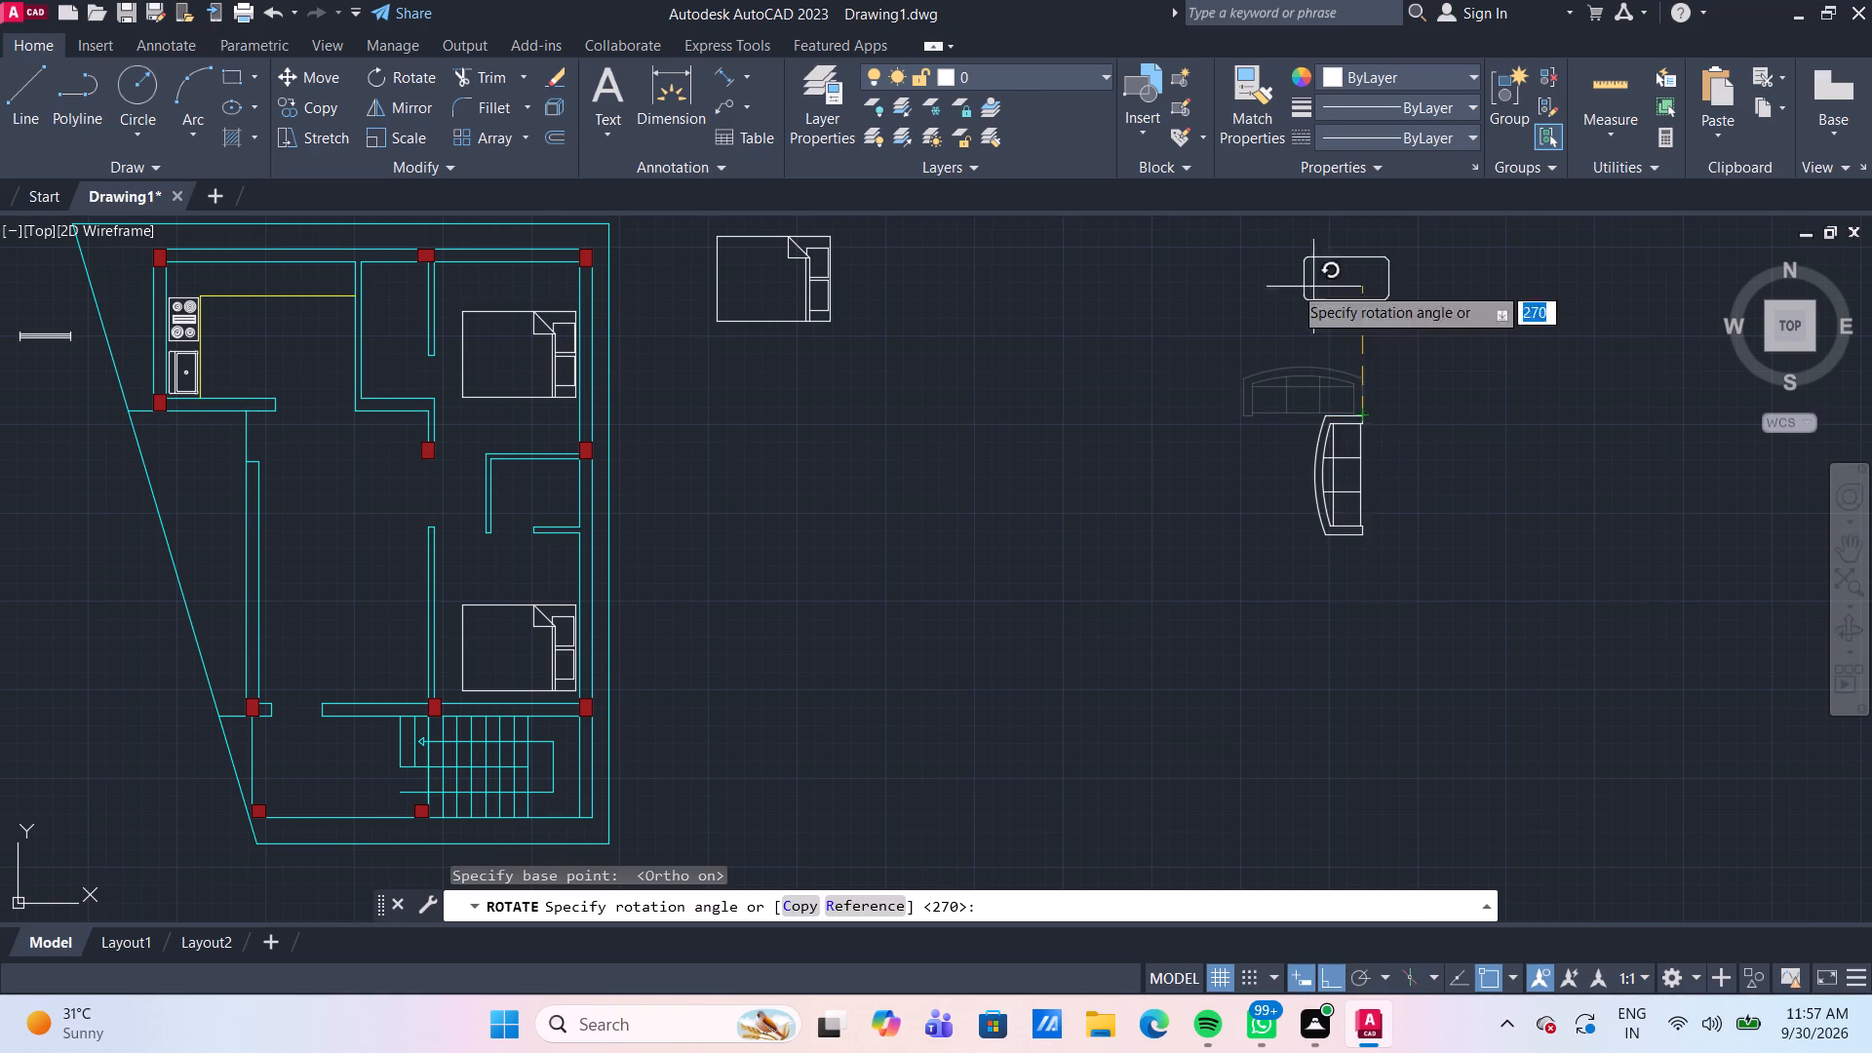
left_click(1114, 357)
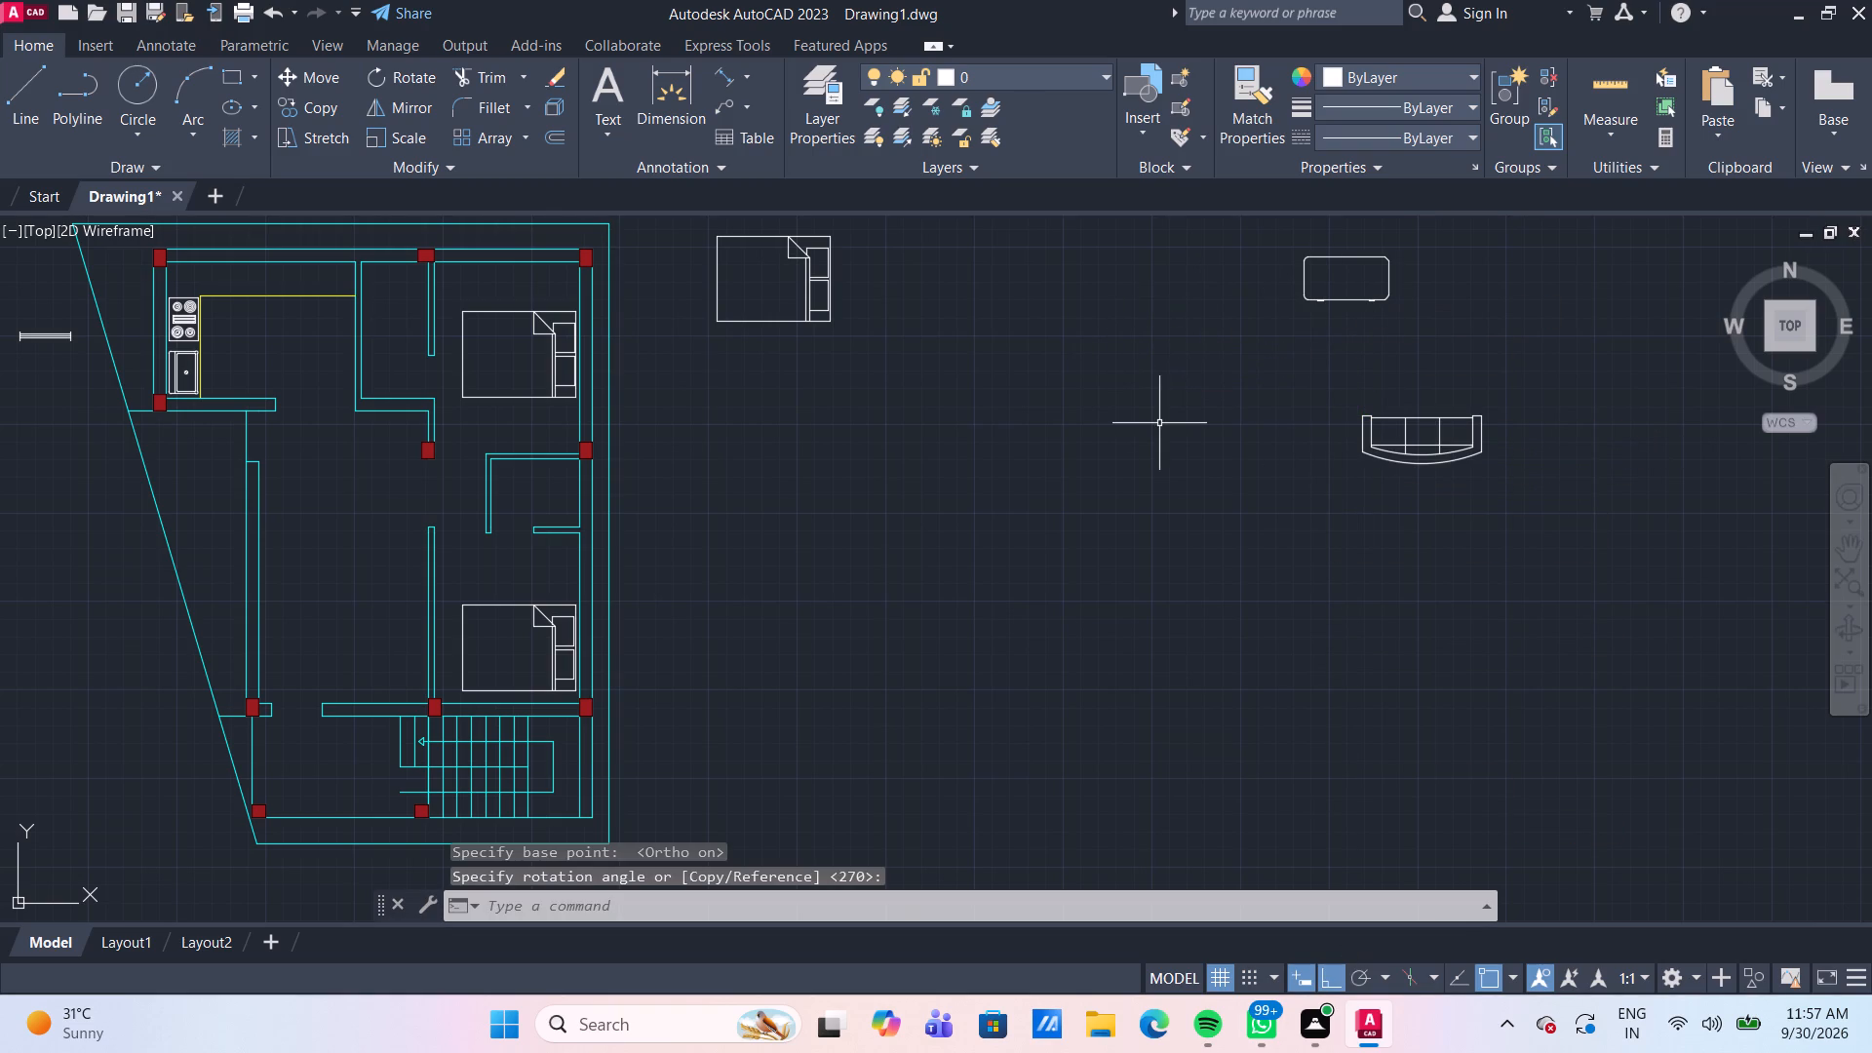
Copy the rotated sofa about 14'-7" horizontally toward the plan, using its upper-left corner as the base point.
left_click_drag(1490, 500, 1479, 494)
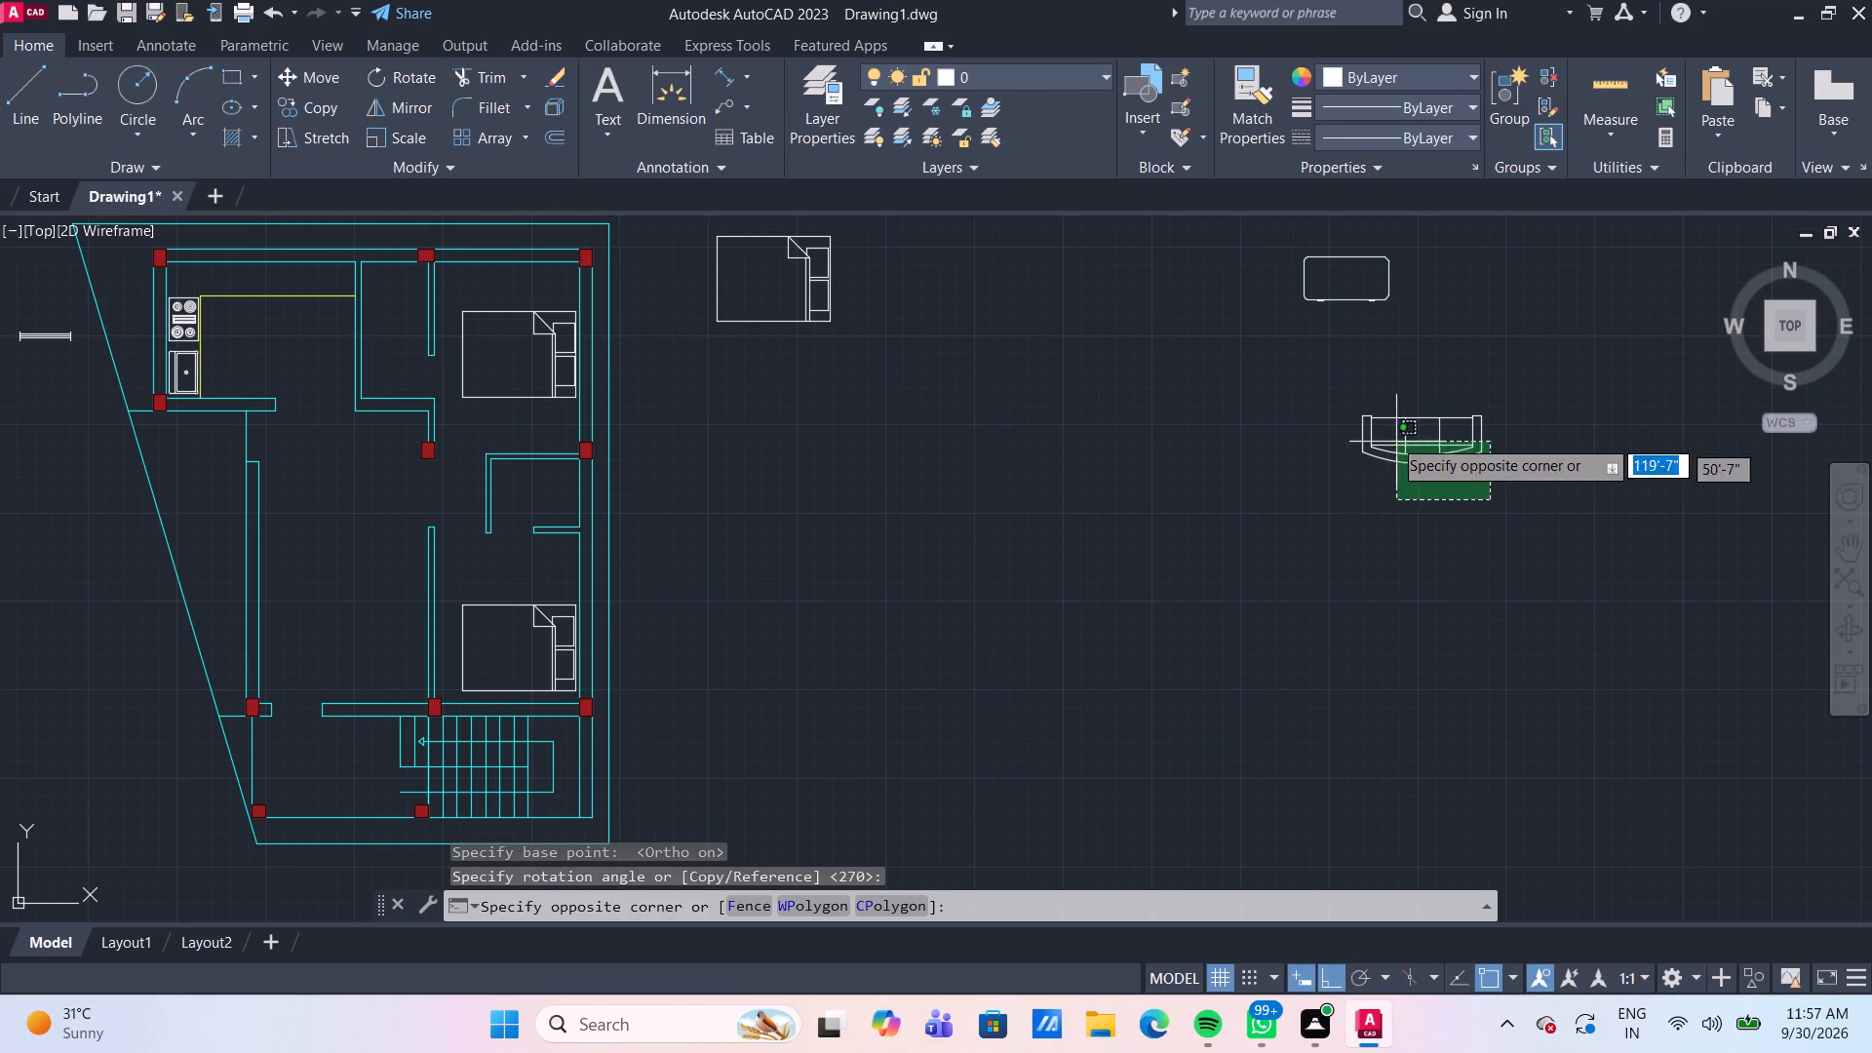
left_click(1325, 392)
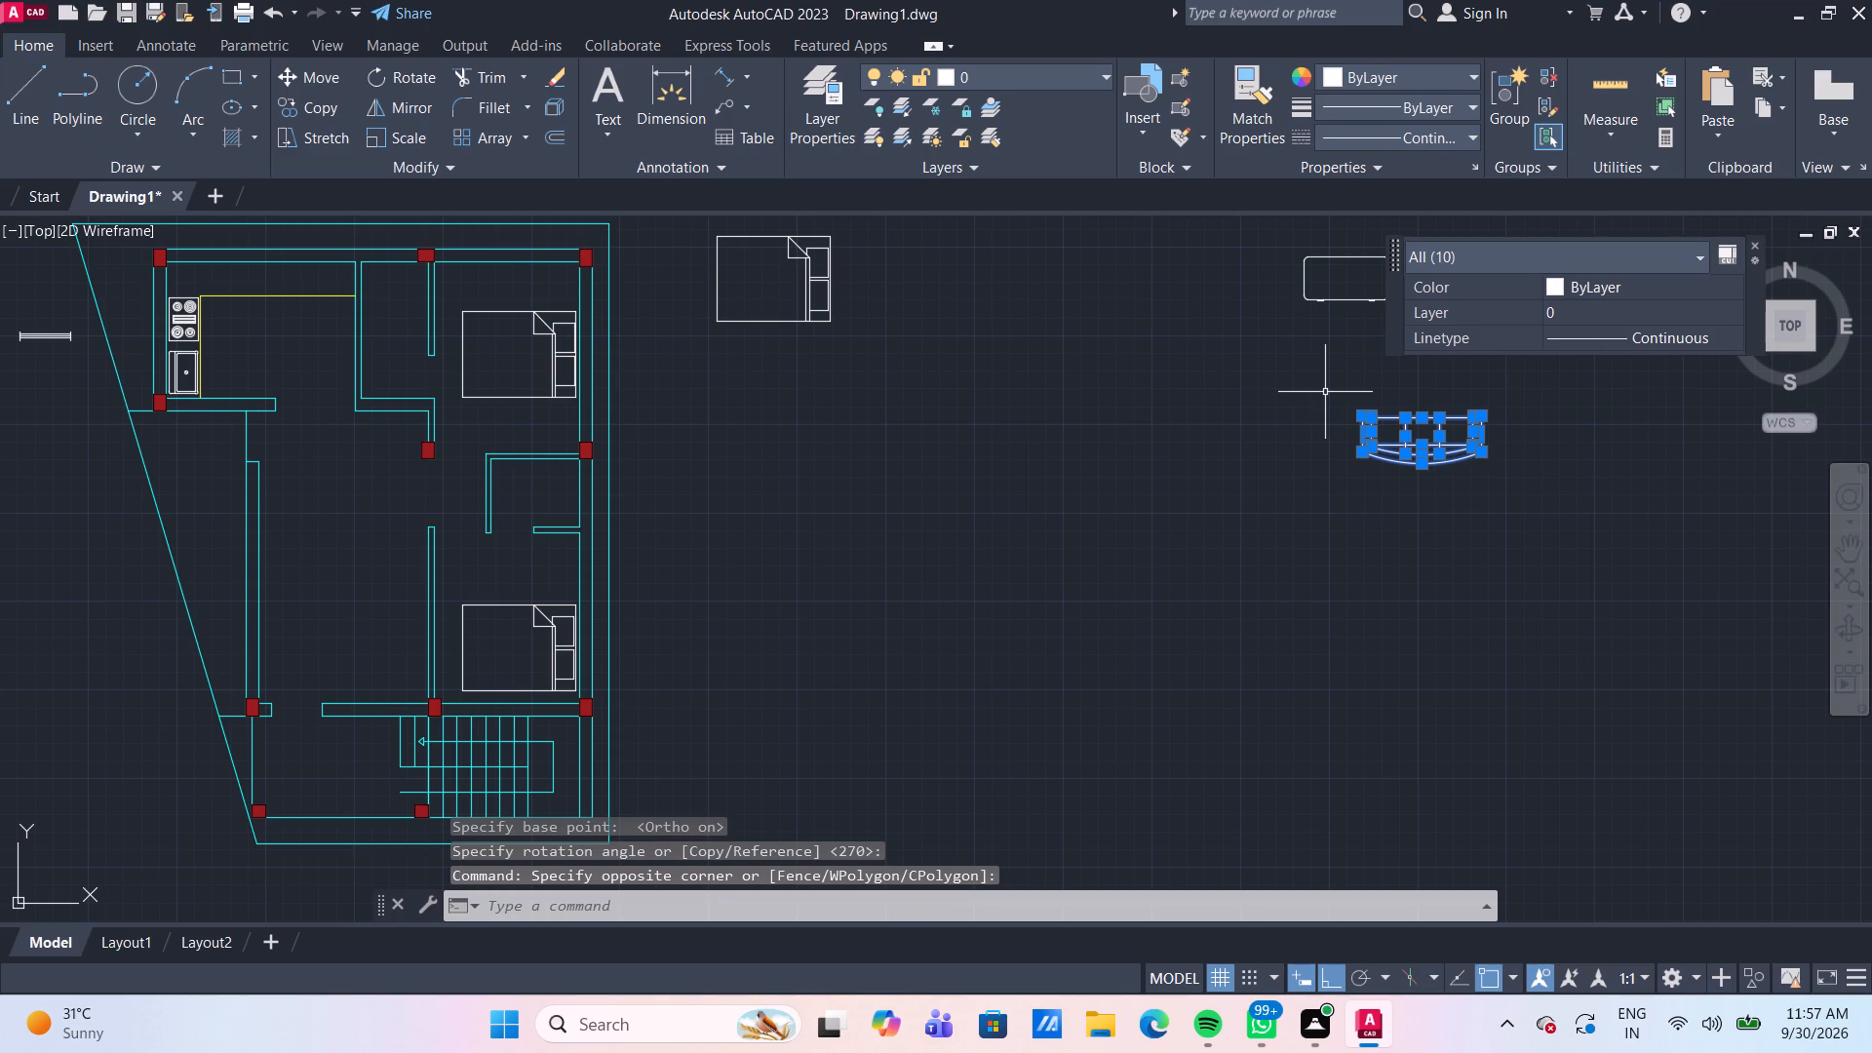
type("CO")
key("Return")
left_click_drag(1358, 406, 1345, 398)
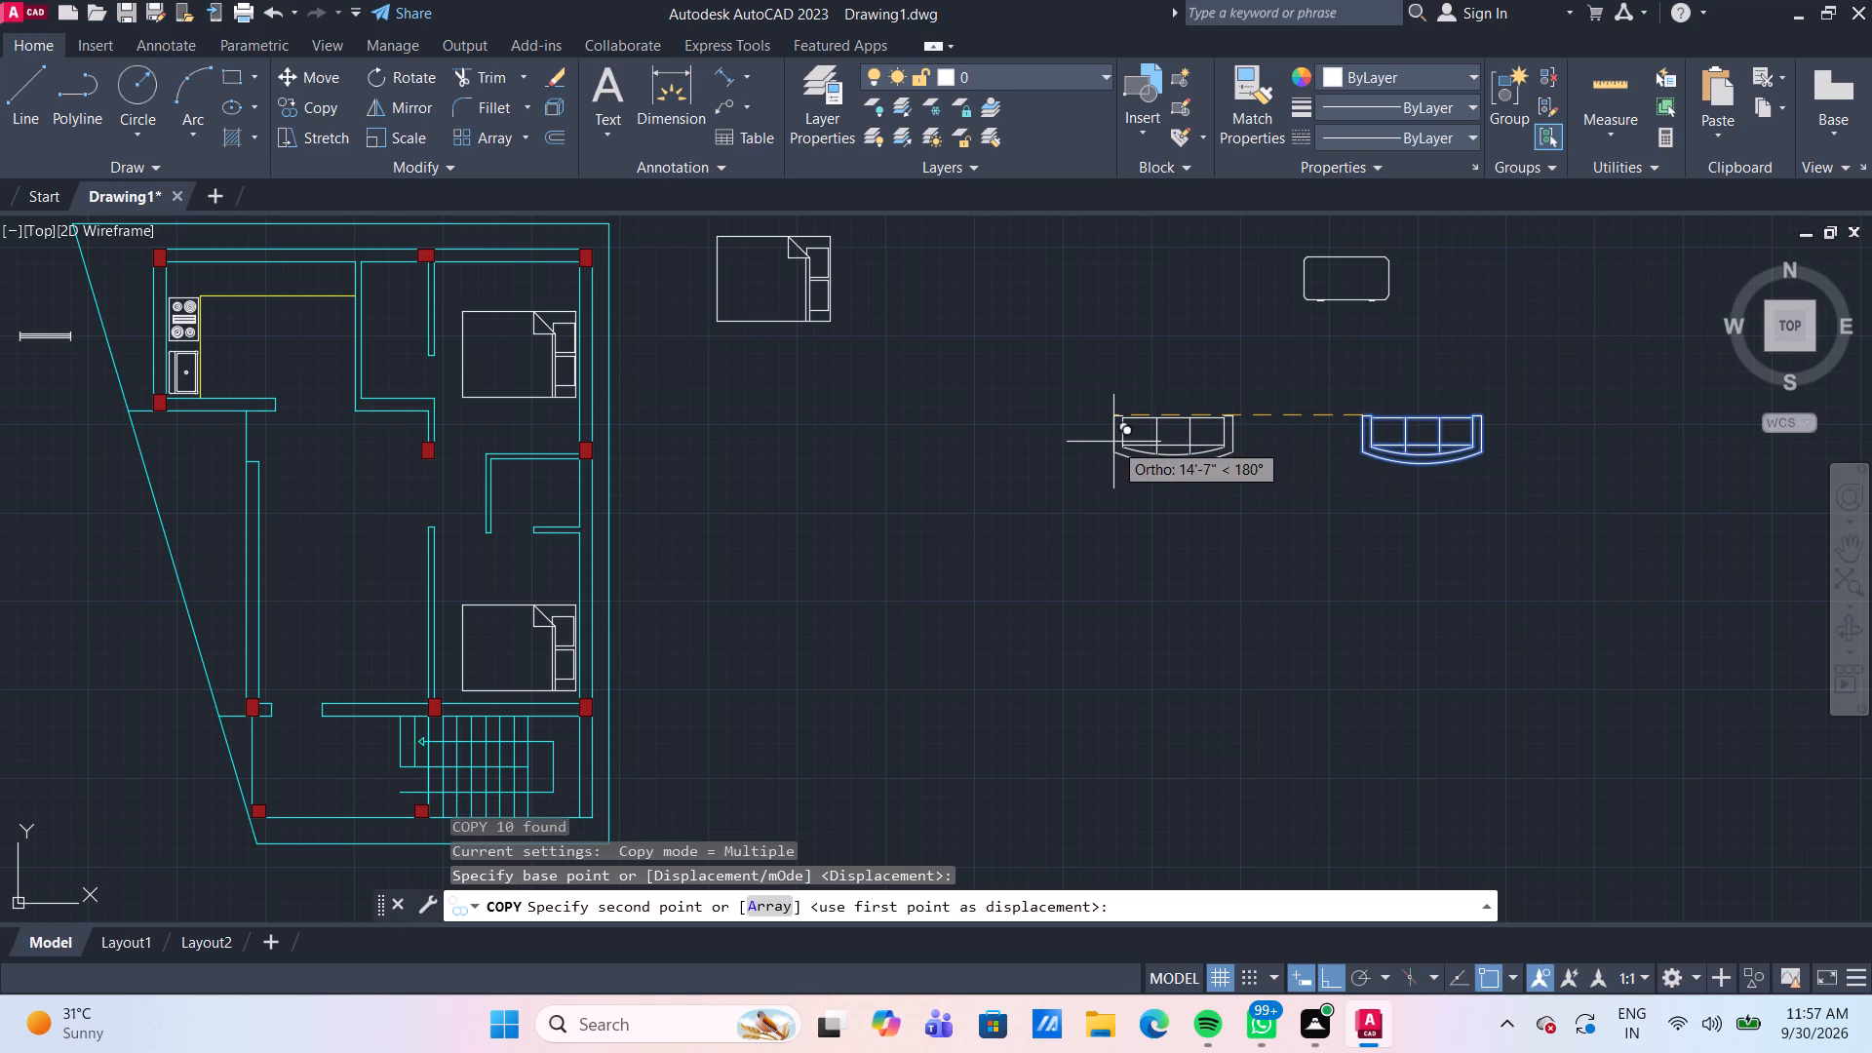
left_click(1113, 442)
key("Escape")
Rotate the copied sofa 90° clockwise about its upper-right corner so that it stands vertically.
left_click_drag(1273, 505, 1181, 468)
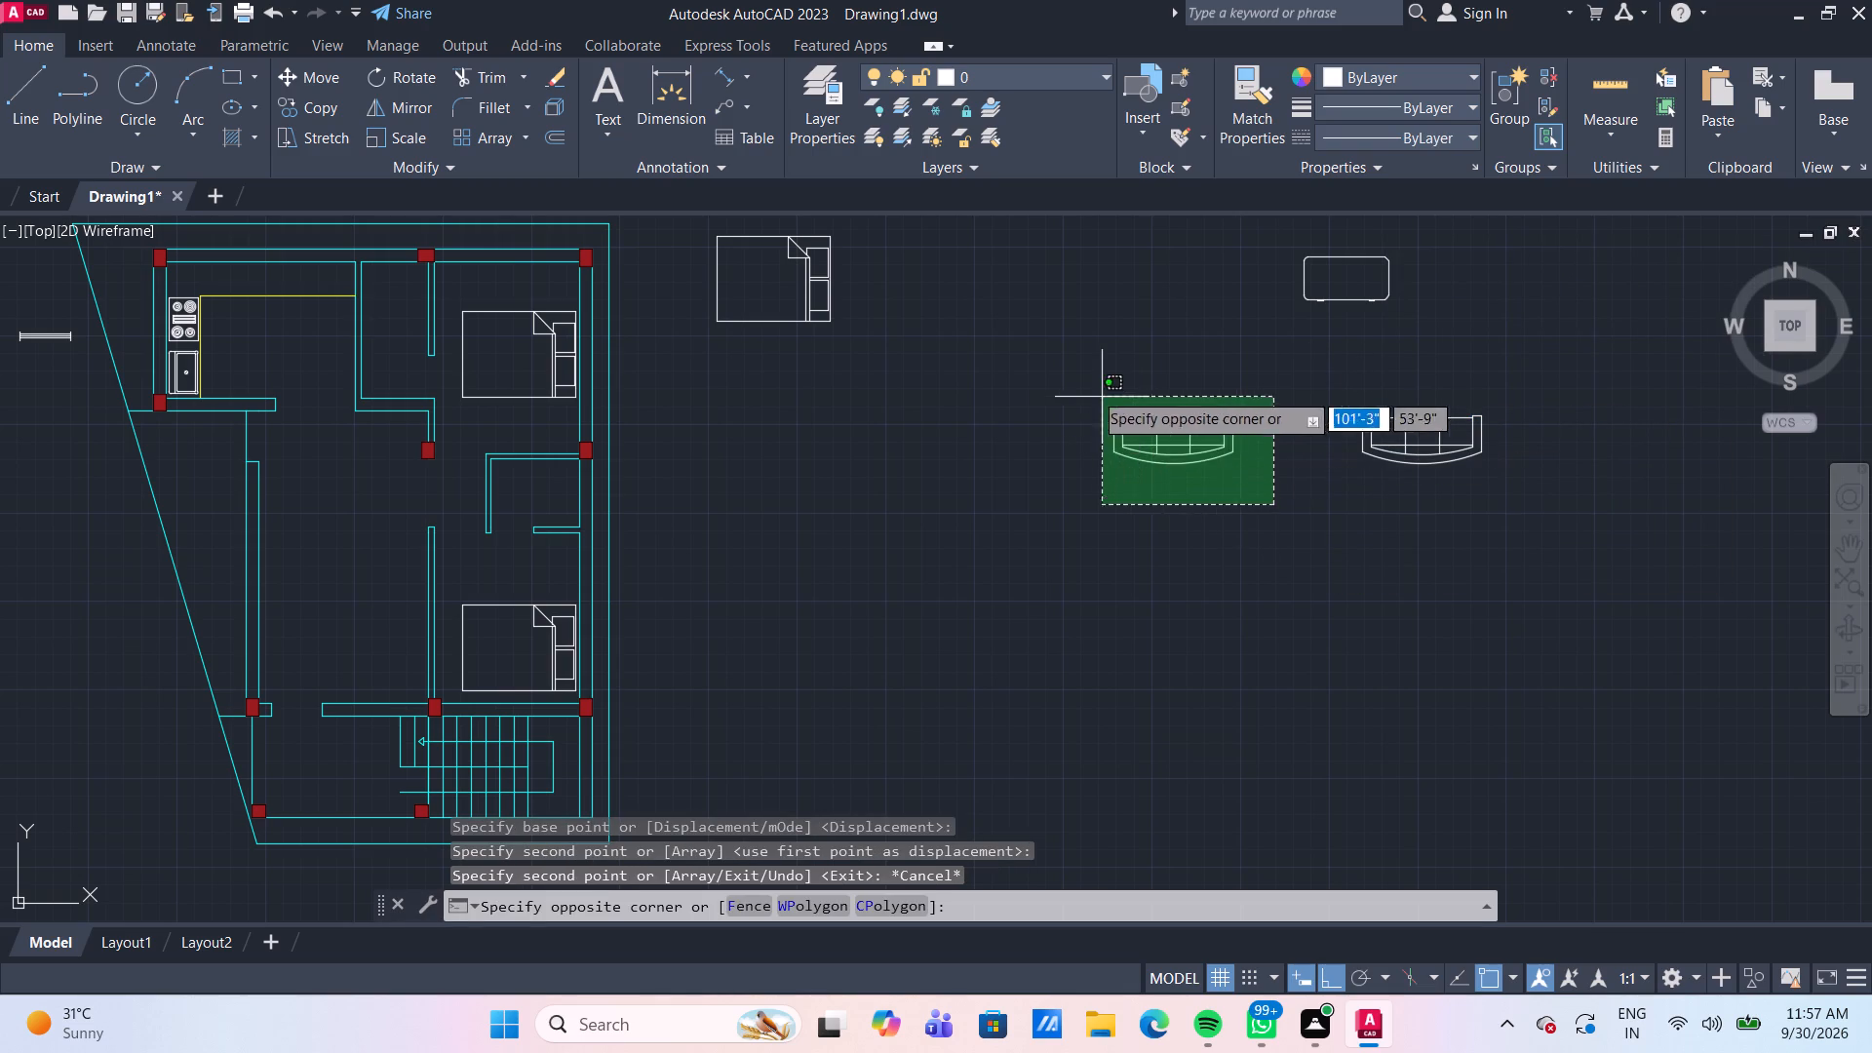
left_click(1088, 383)
left_click(415, 43)
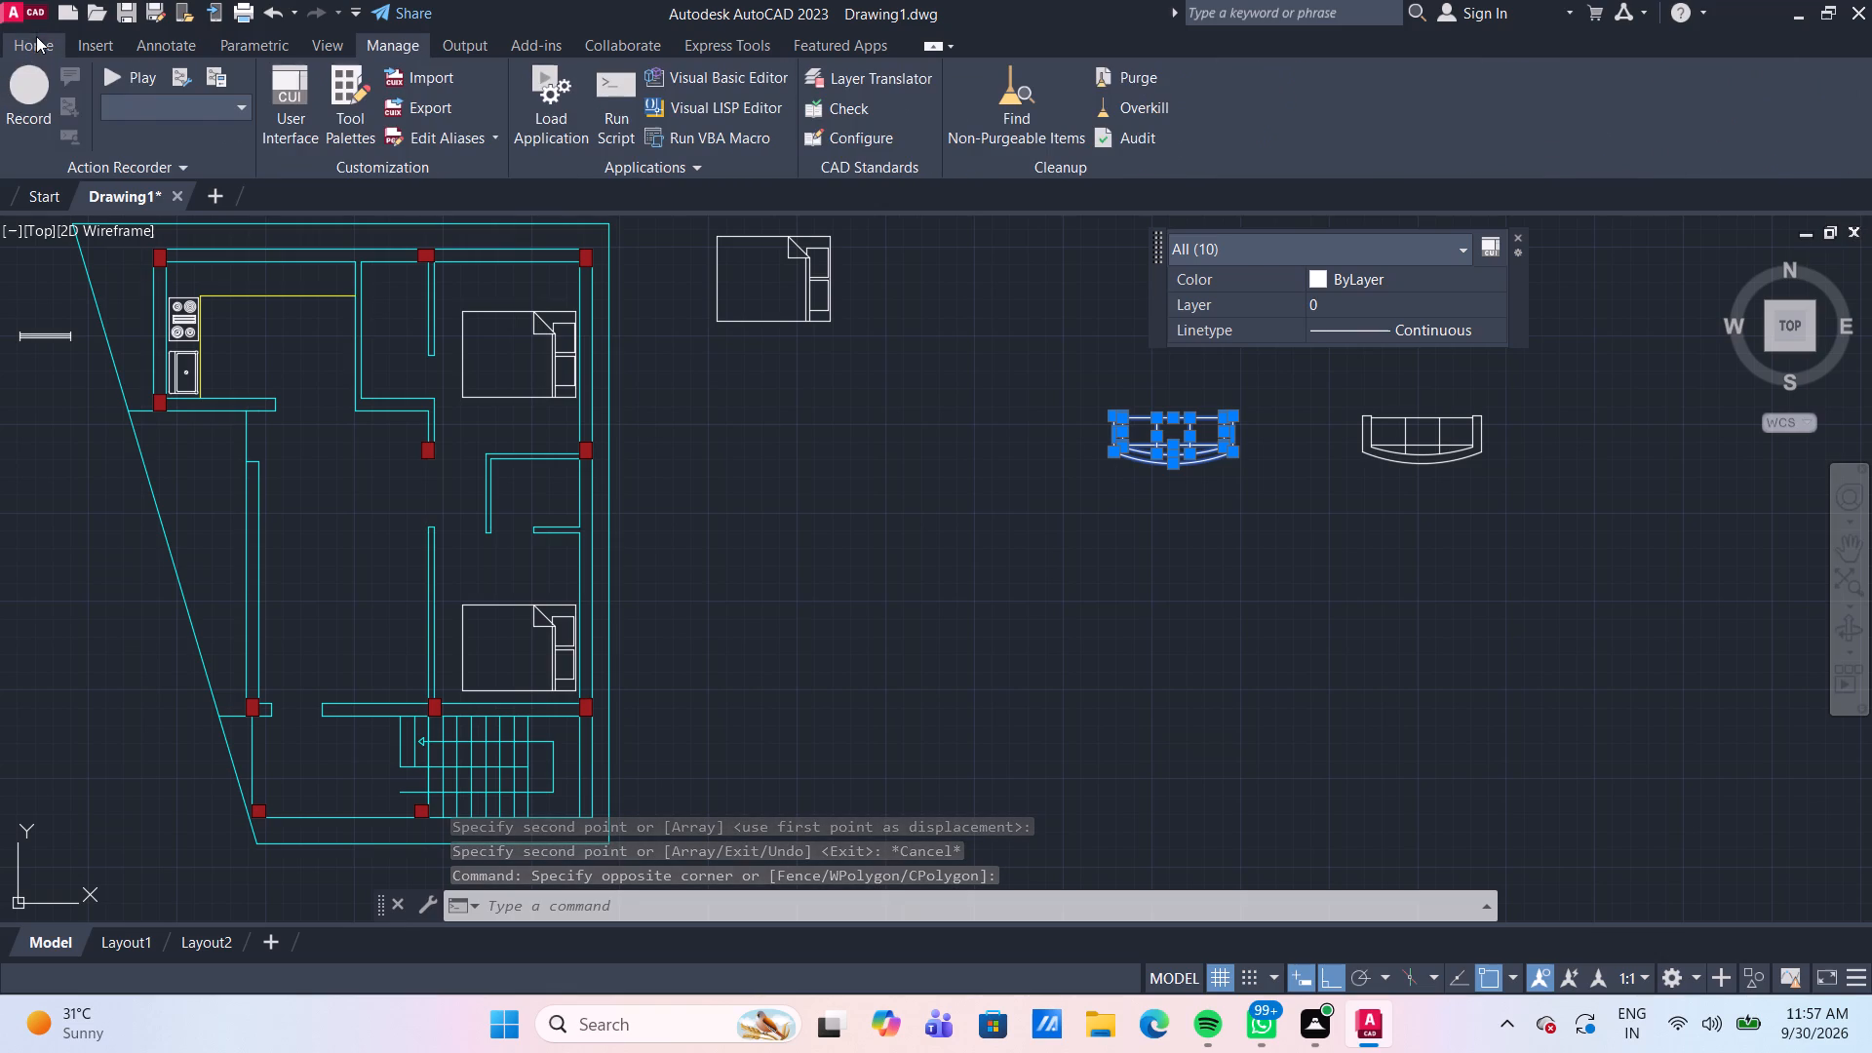
left_click(37, 38)
left_click(389, 79)
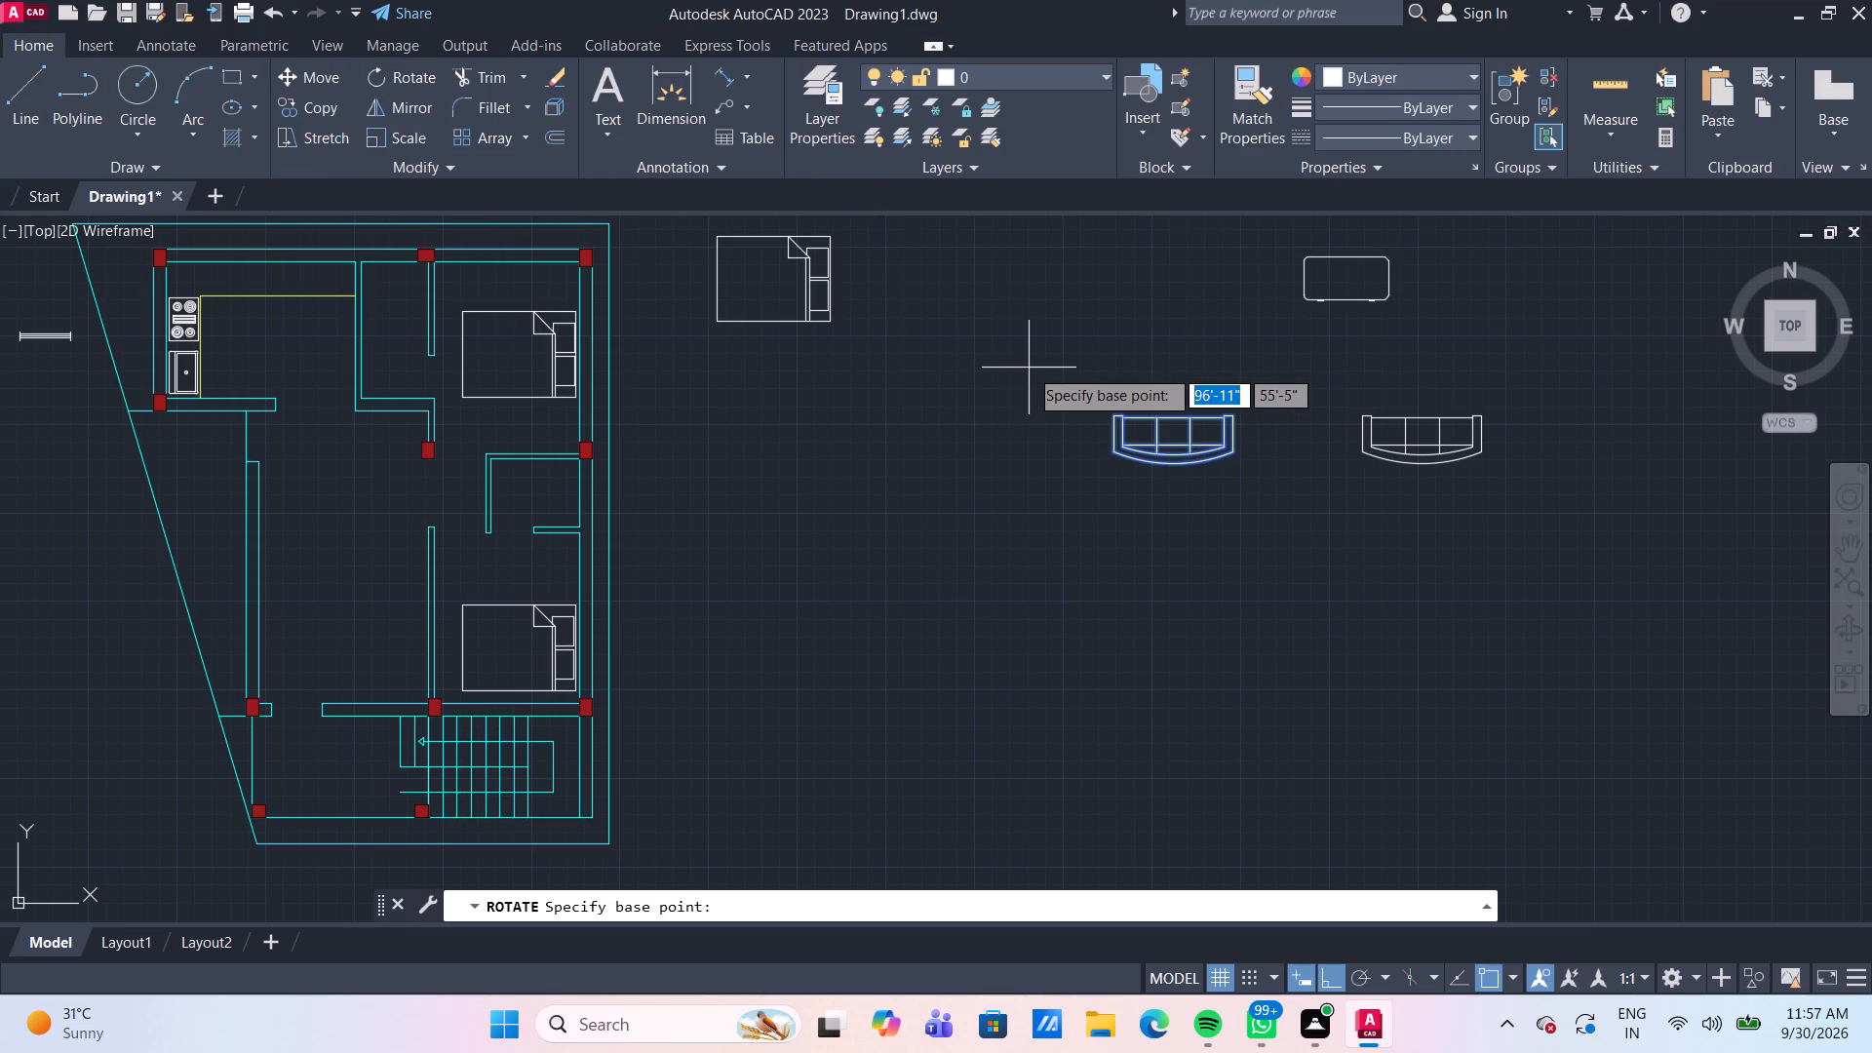
left_click(1234, 411)
left_click(1225, 475)
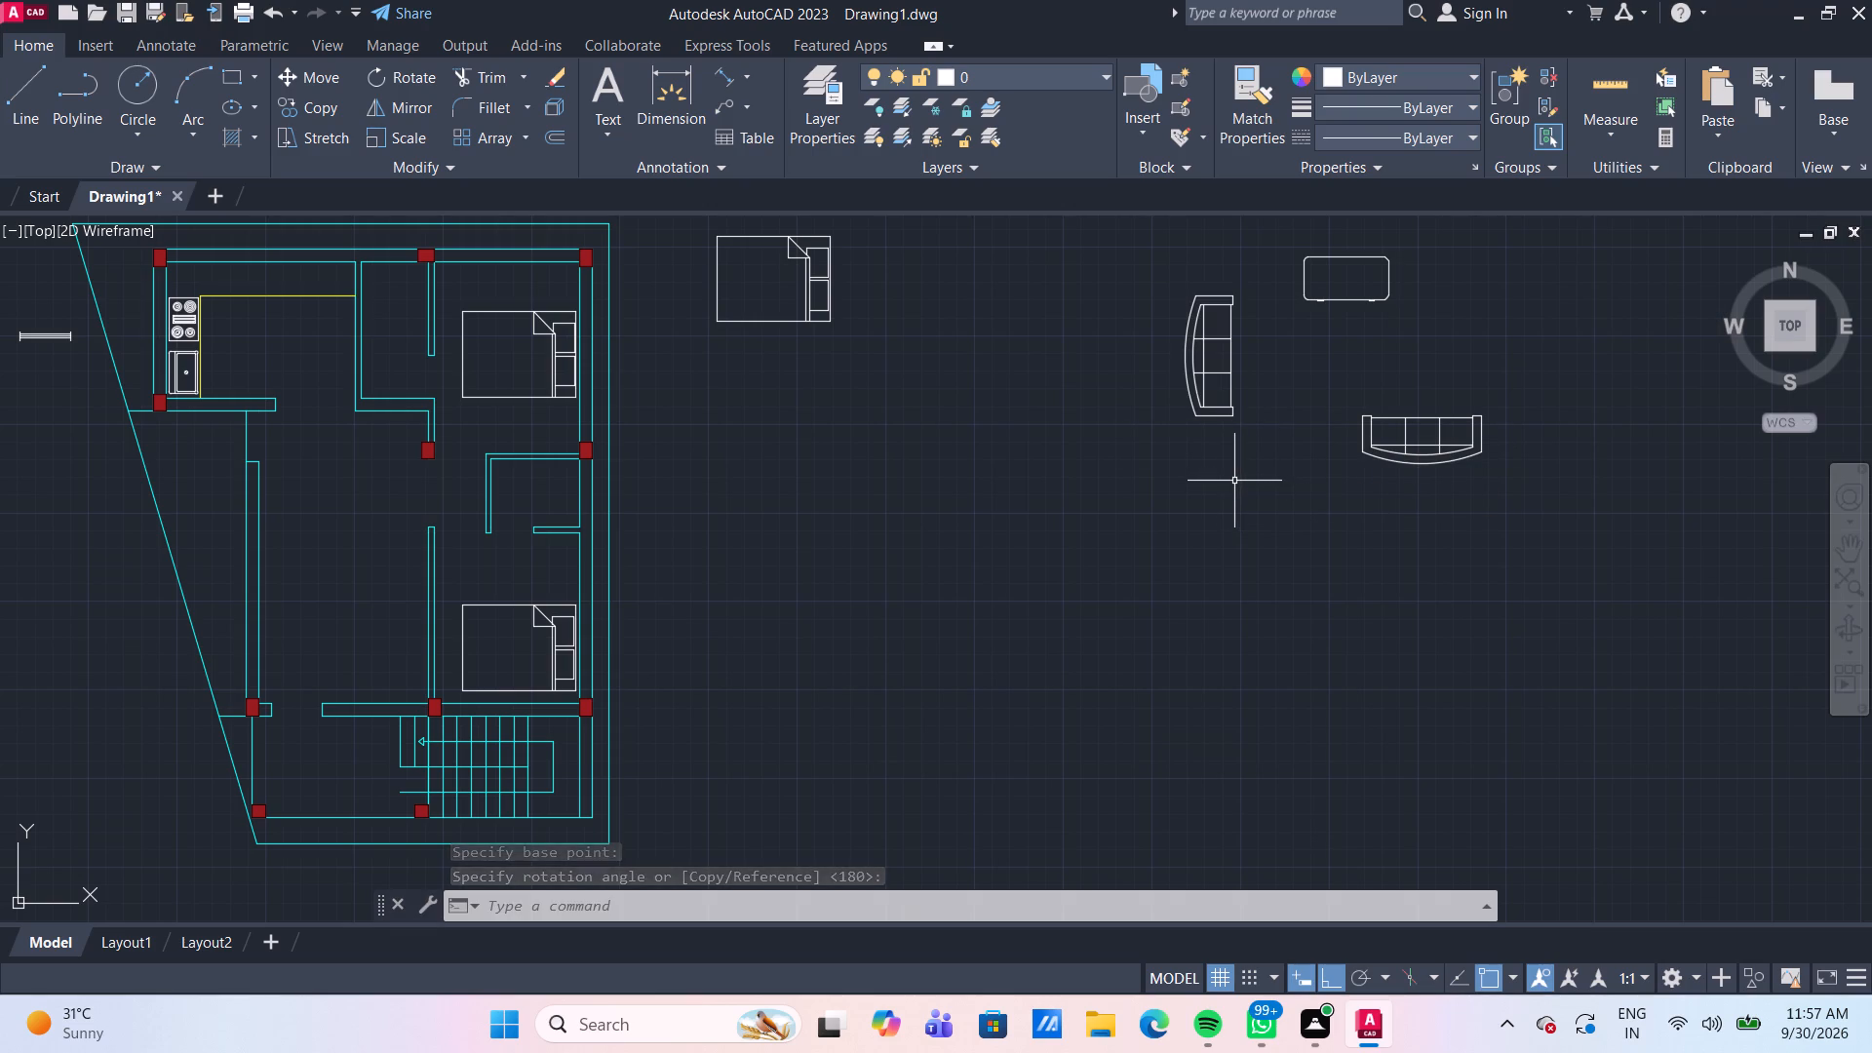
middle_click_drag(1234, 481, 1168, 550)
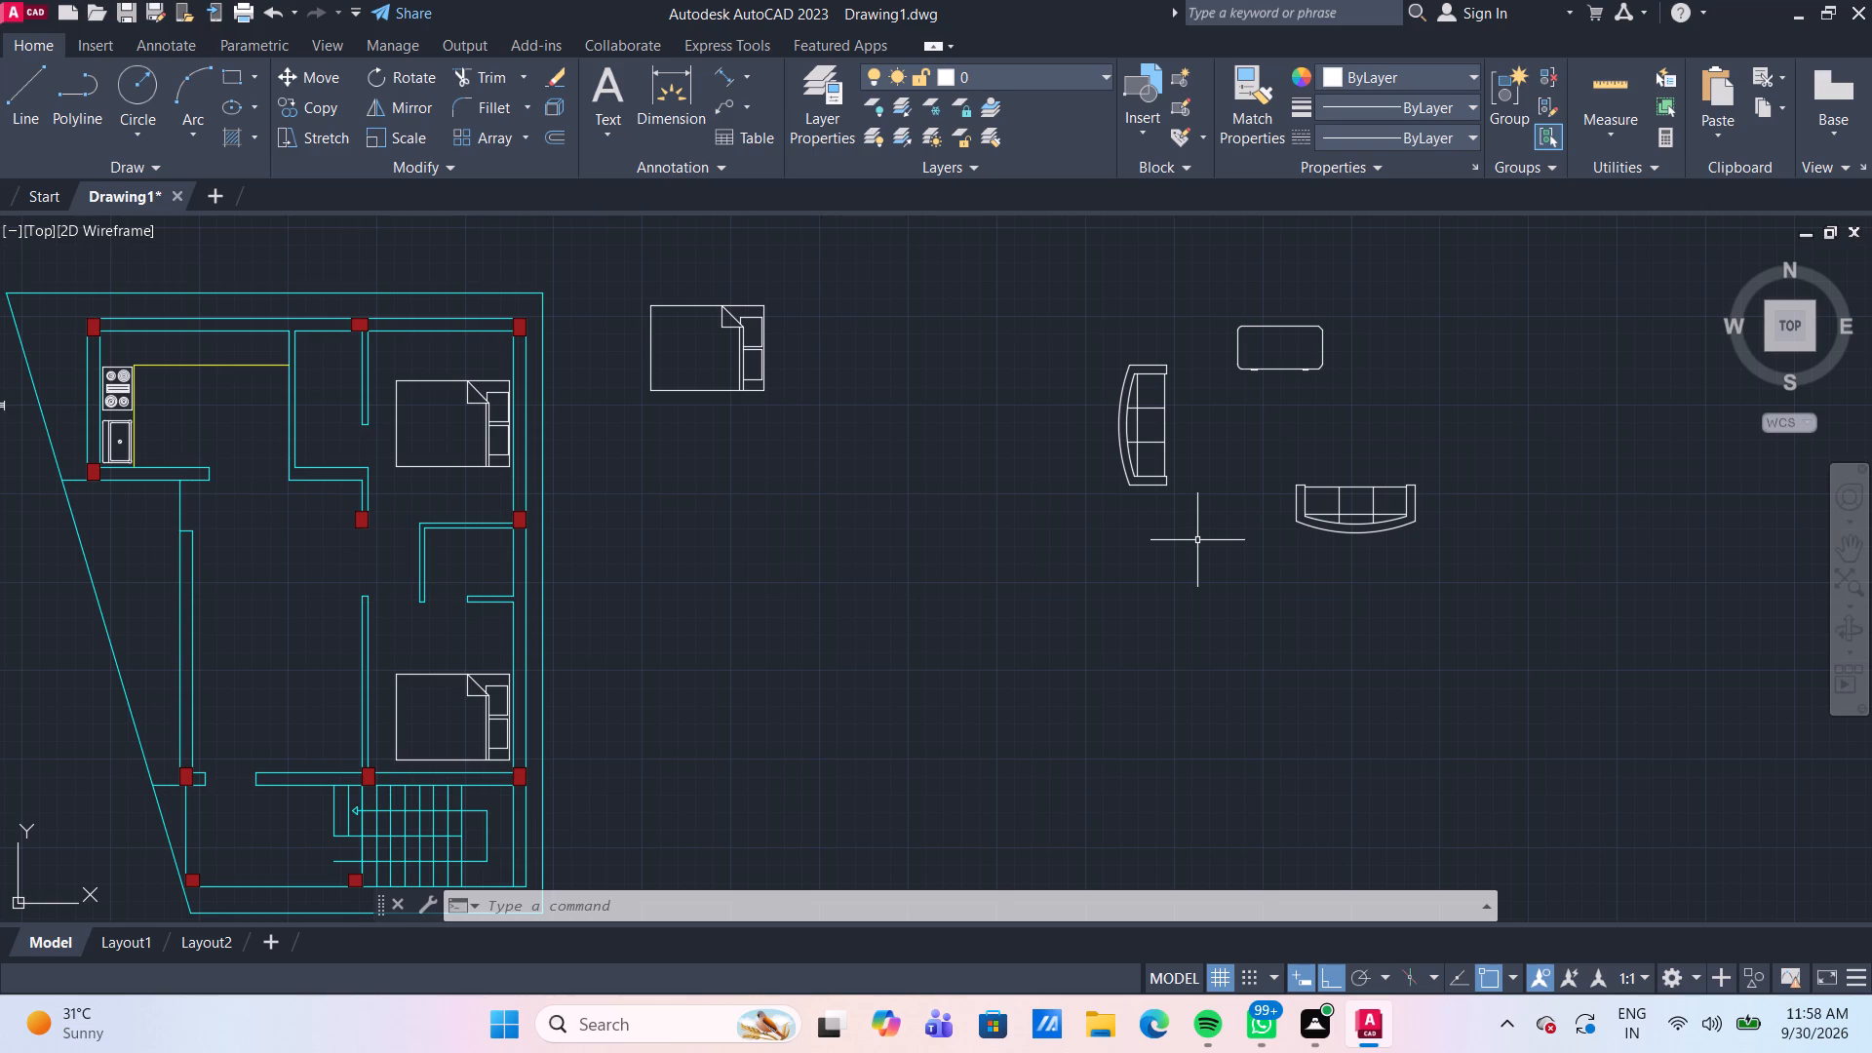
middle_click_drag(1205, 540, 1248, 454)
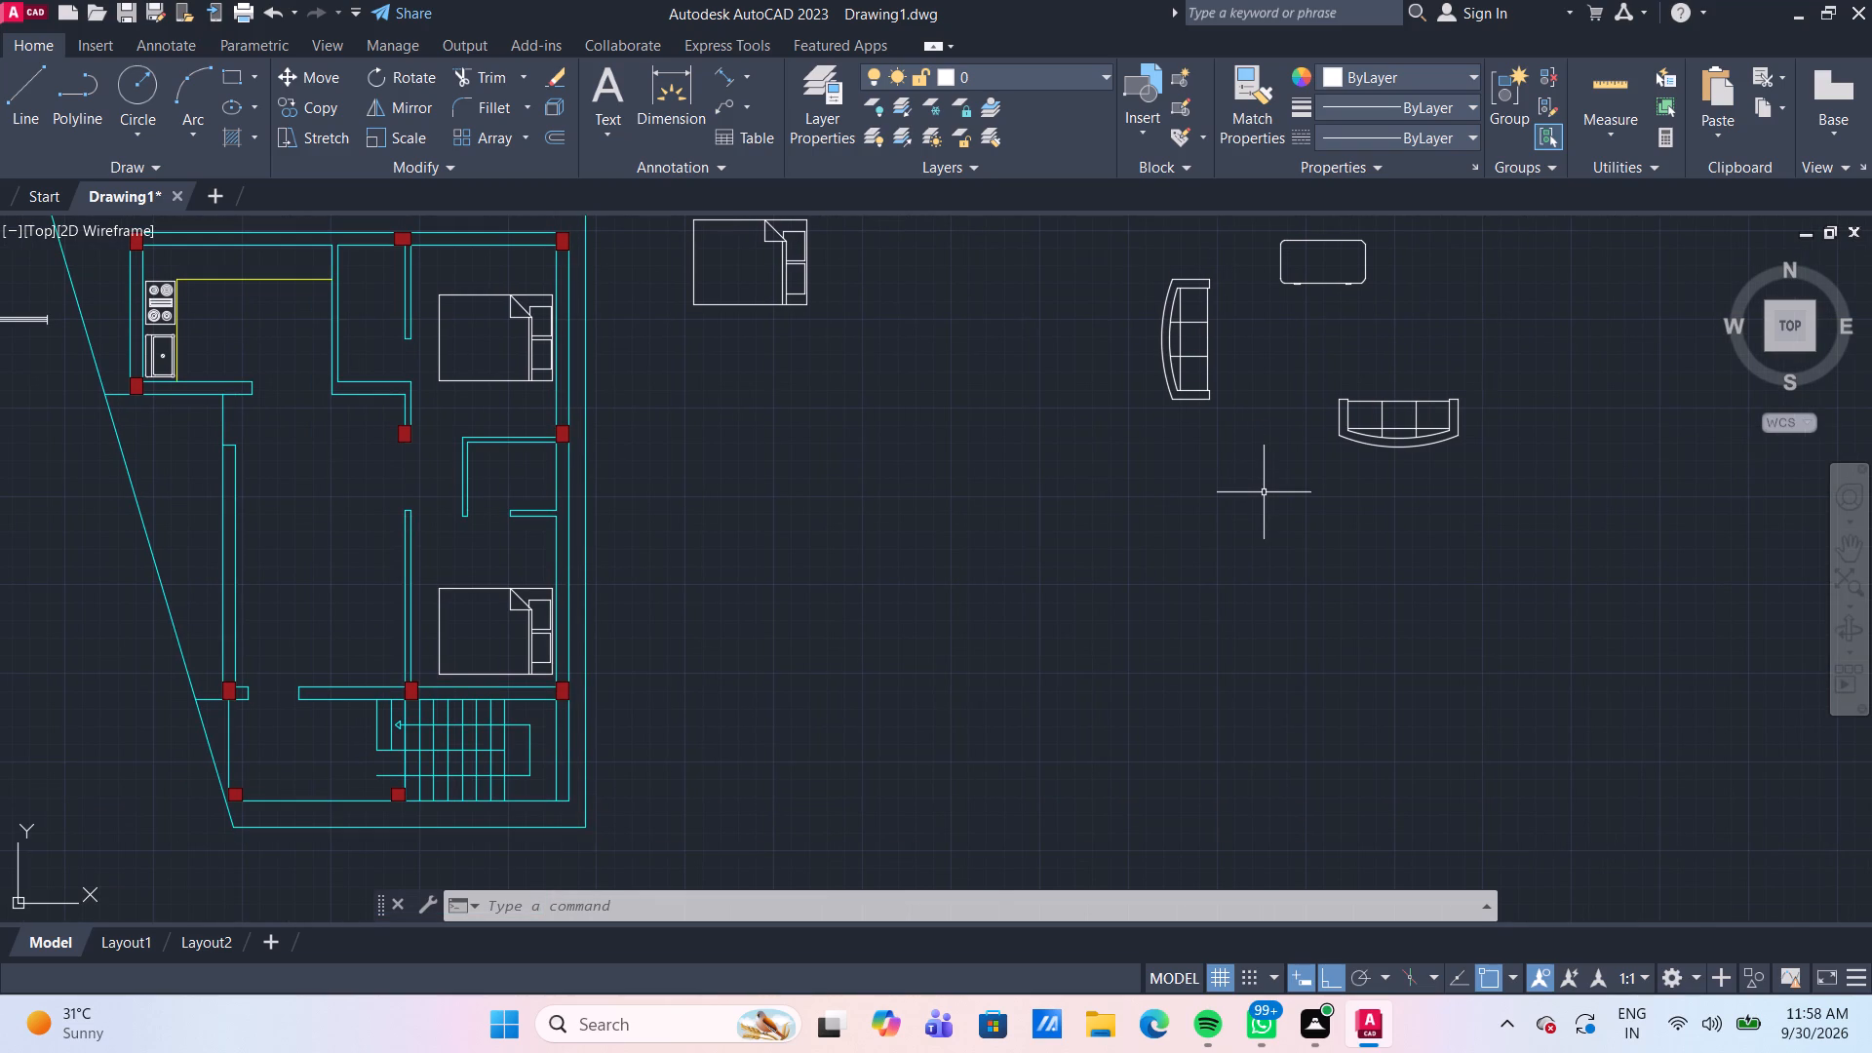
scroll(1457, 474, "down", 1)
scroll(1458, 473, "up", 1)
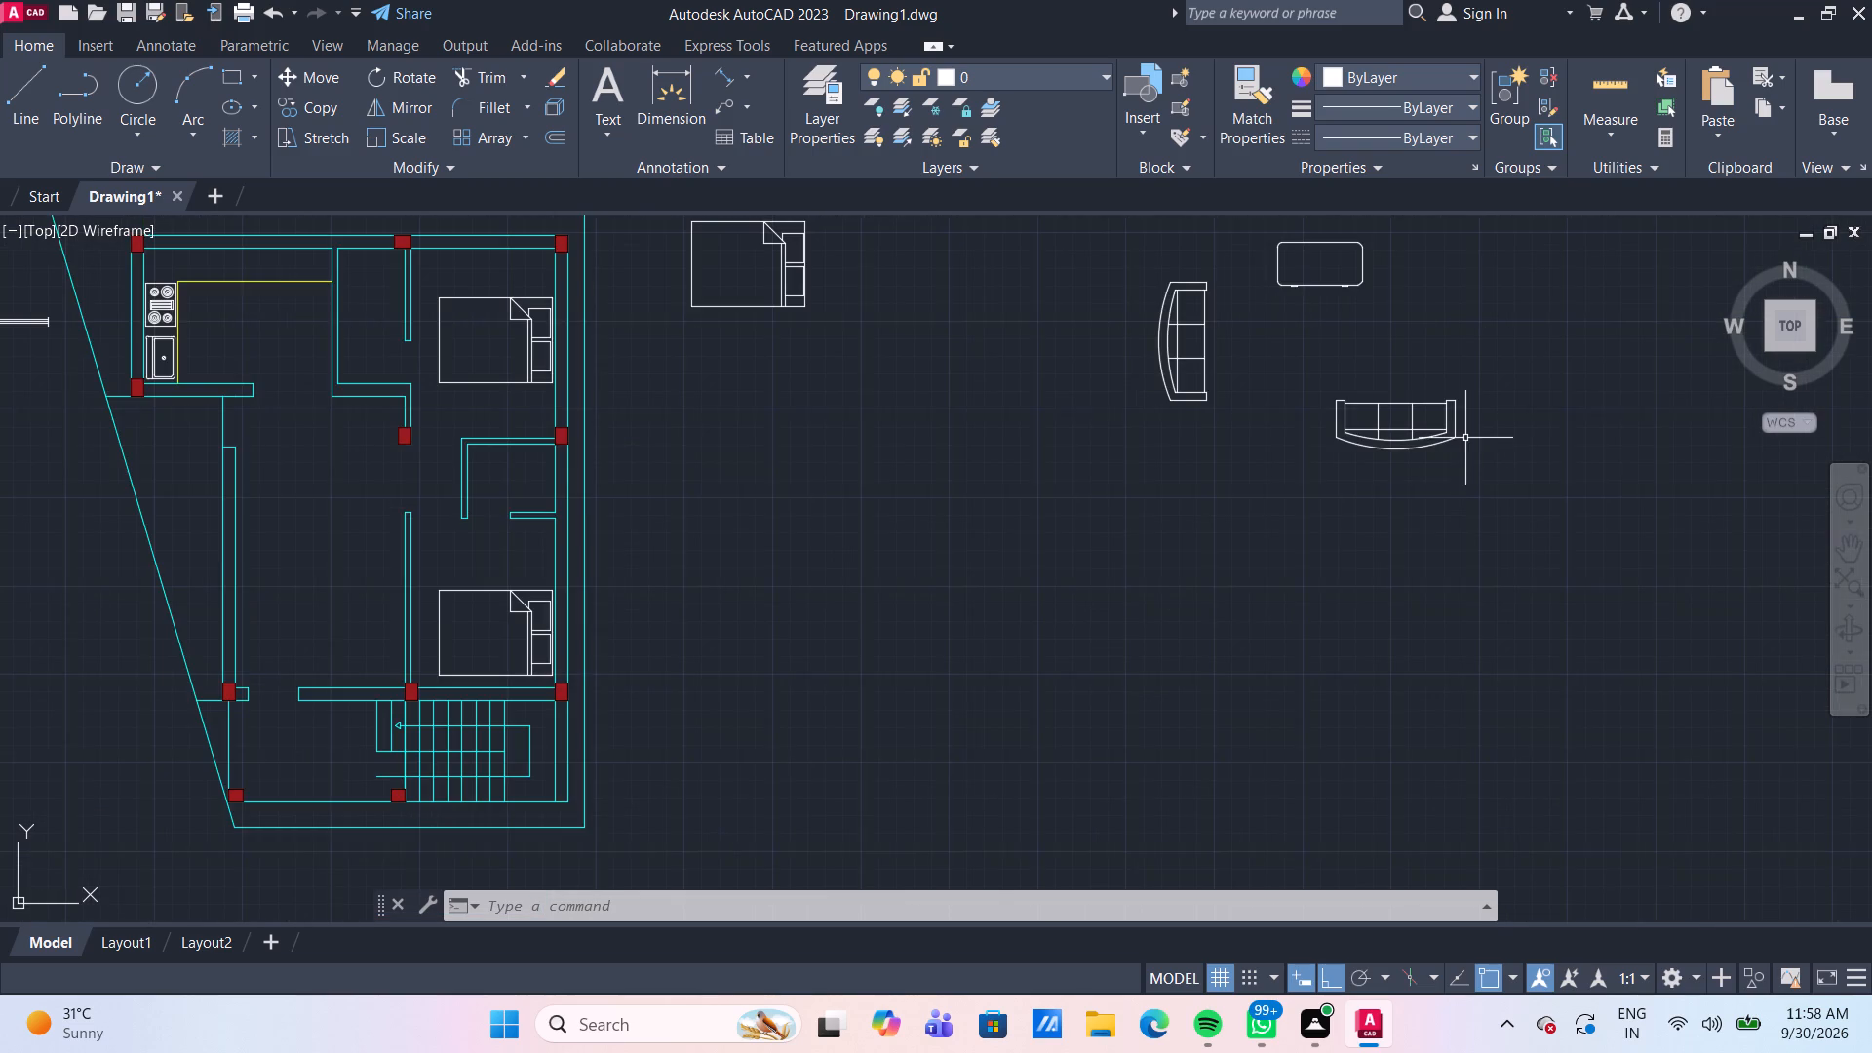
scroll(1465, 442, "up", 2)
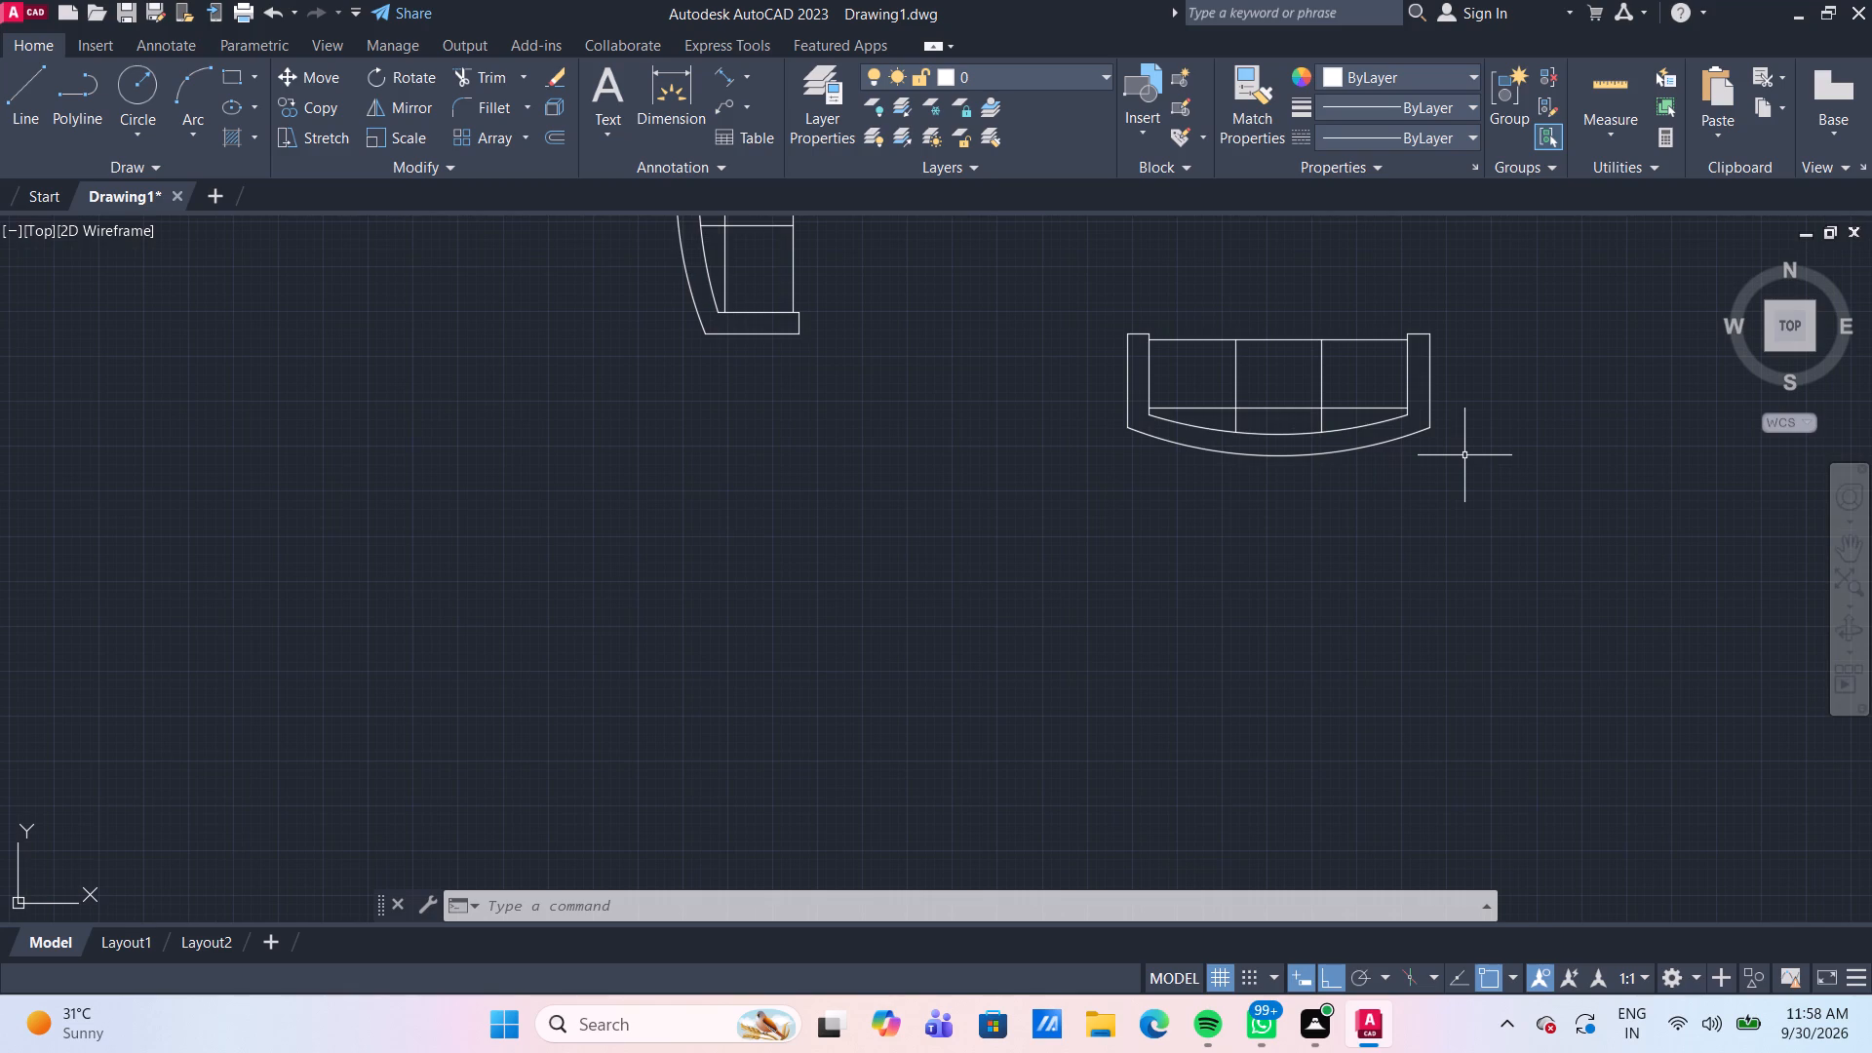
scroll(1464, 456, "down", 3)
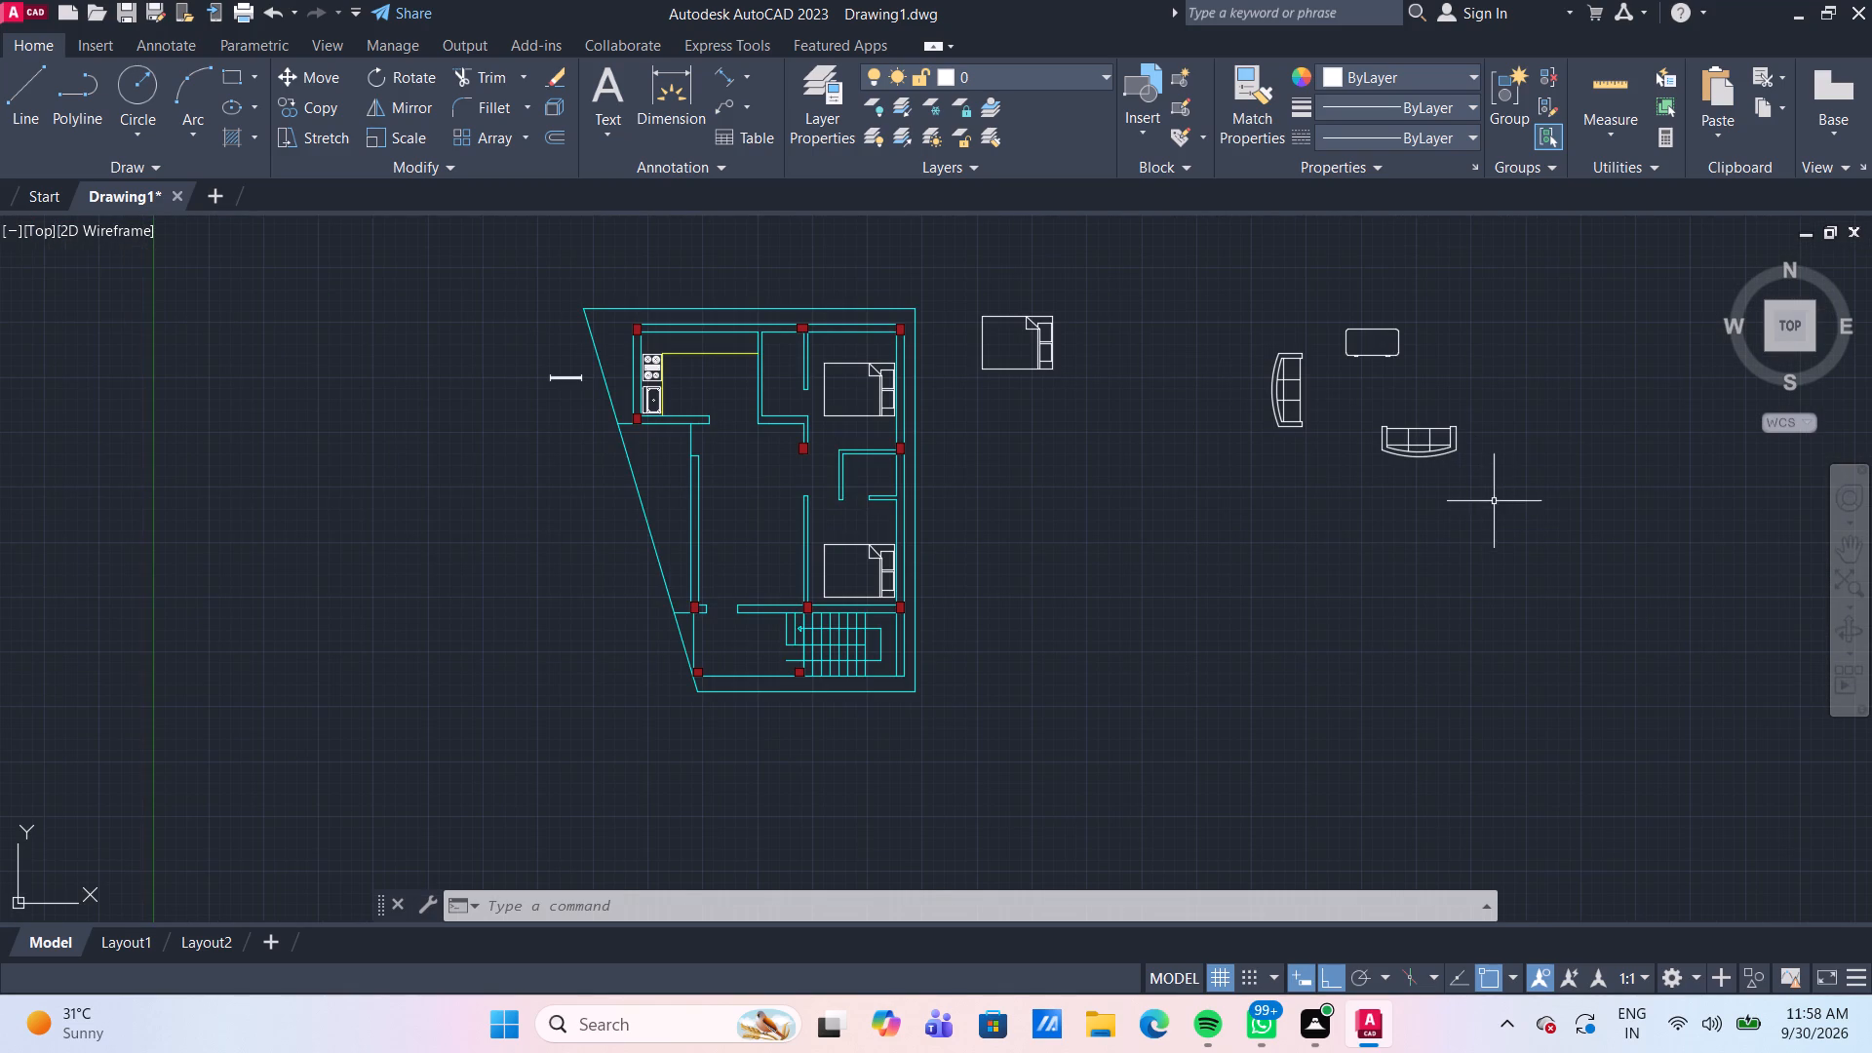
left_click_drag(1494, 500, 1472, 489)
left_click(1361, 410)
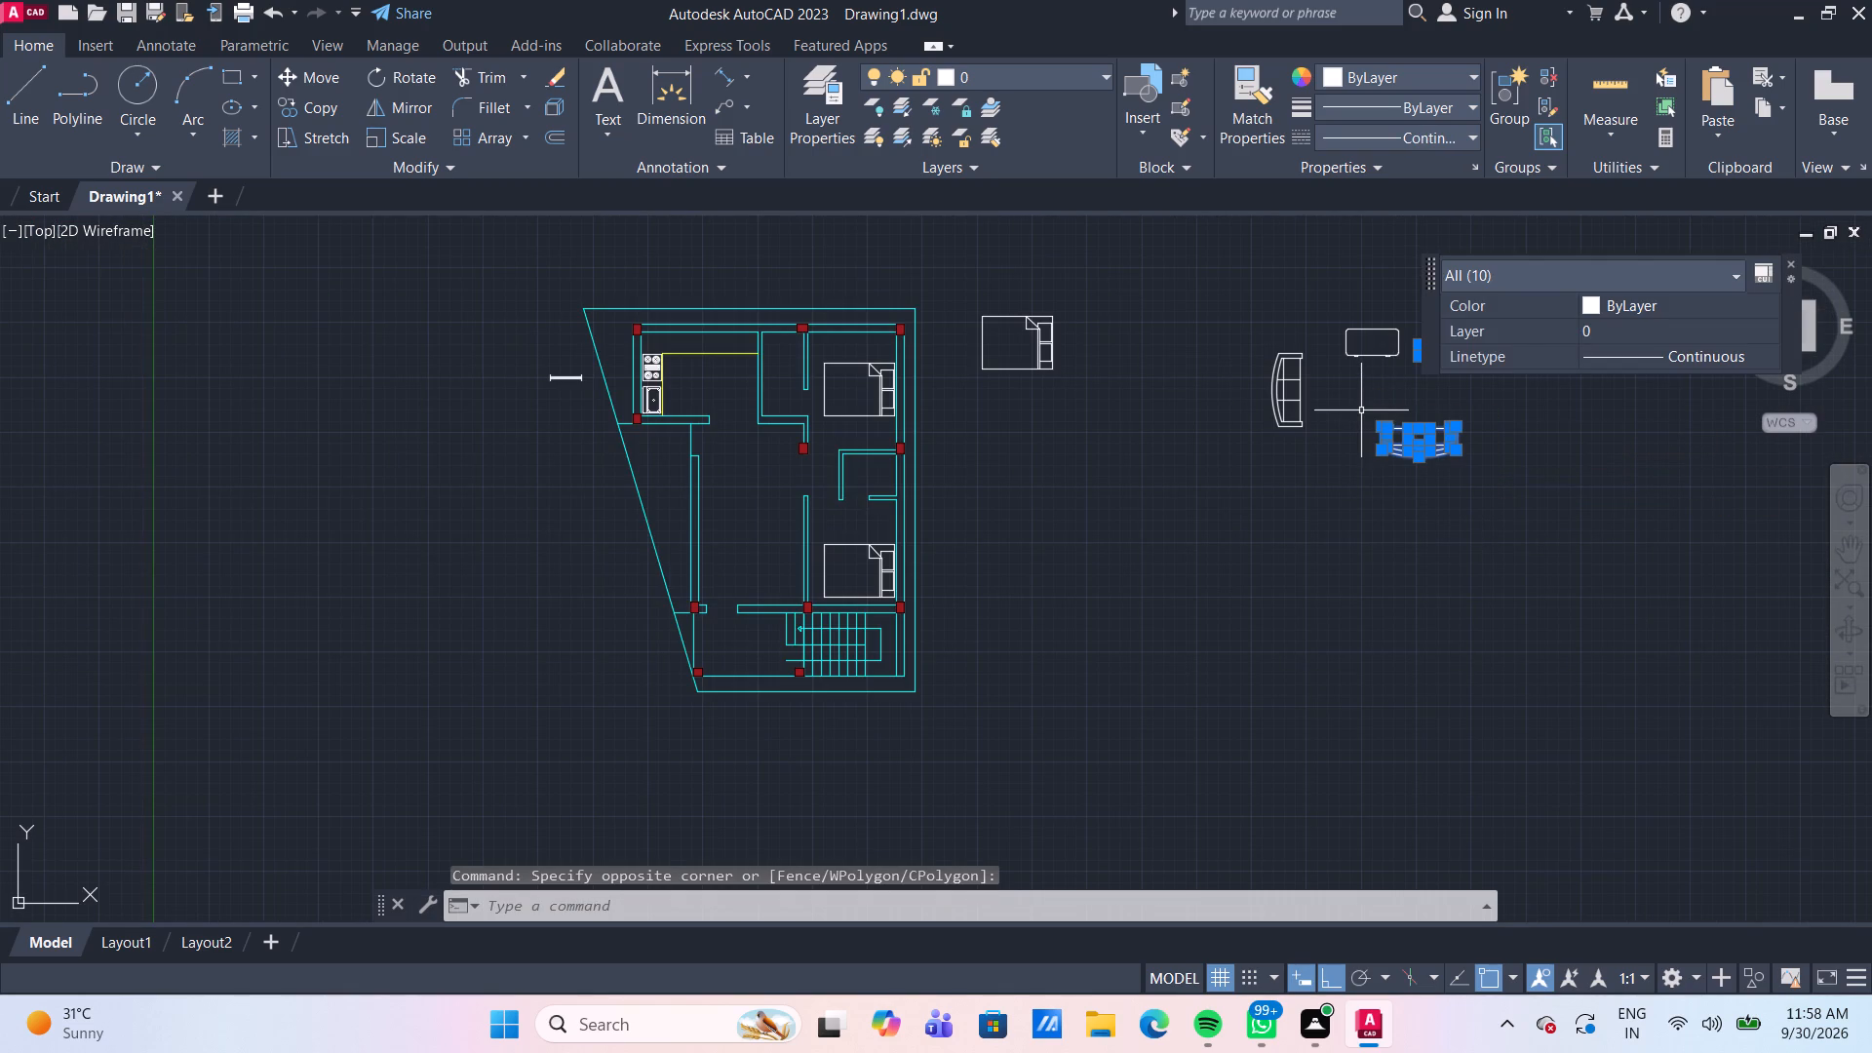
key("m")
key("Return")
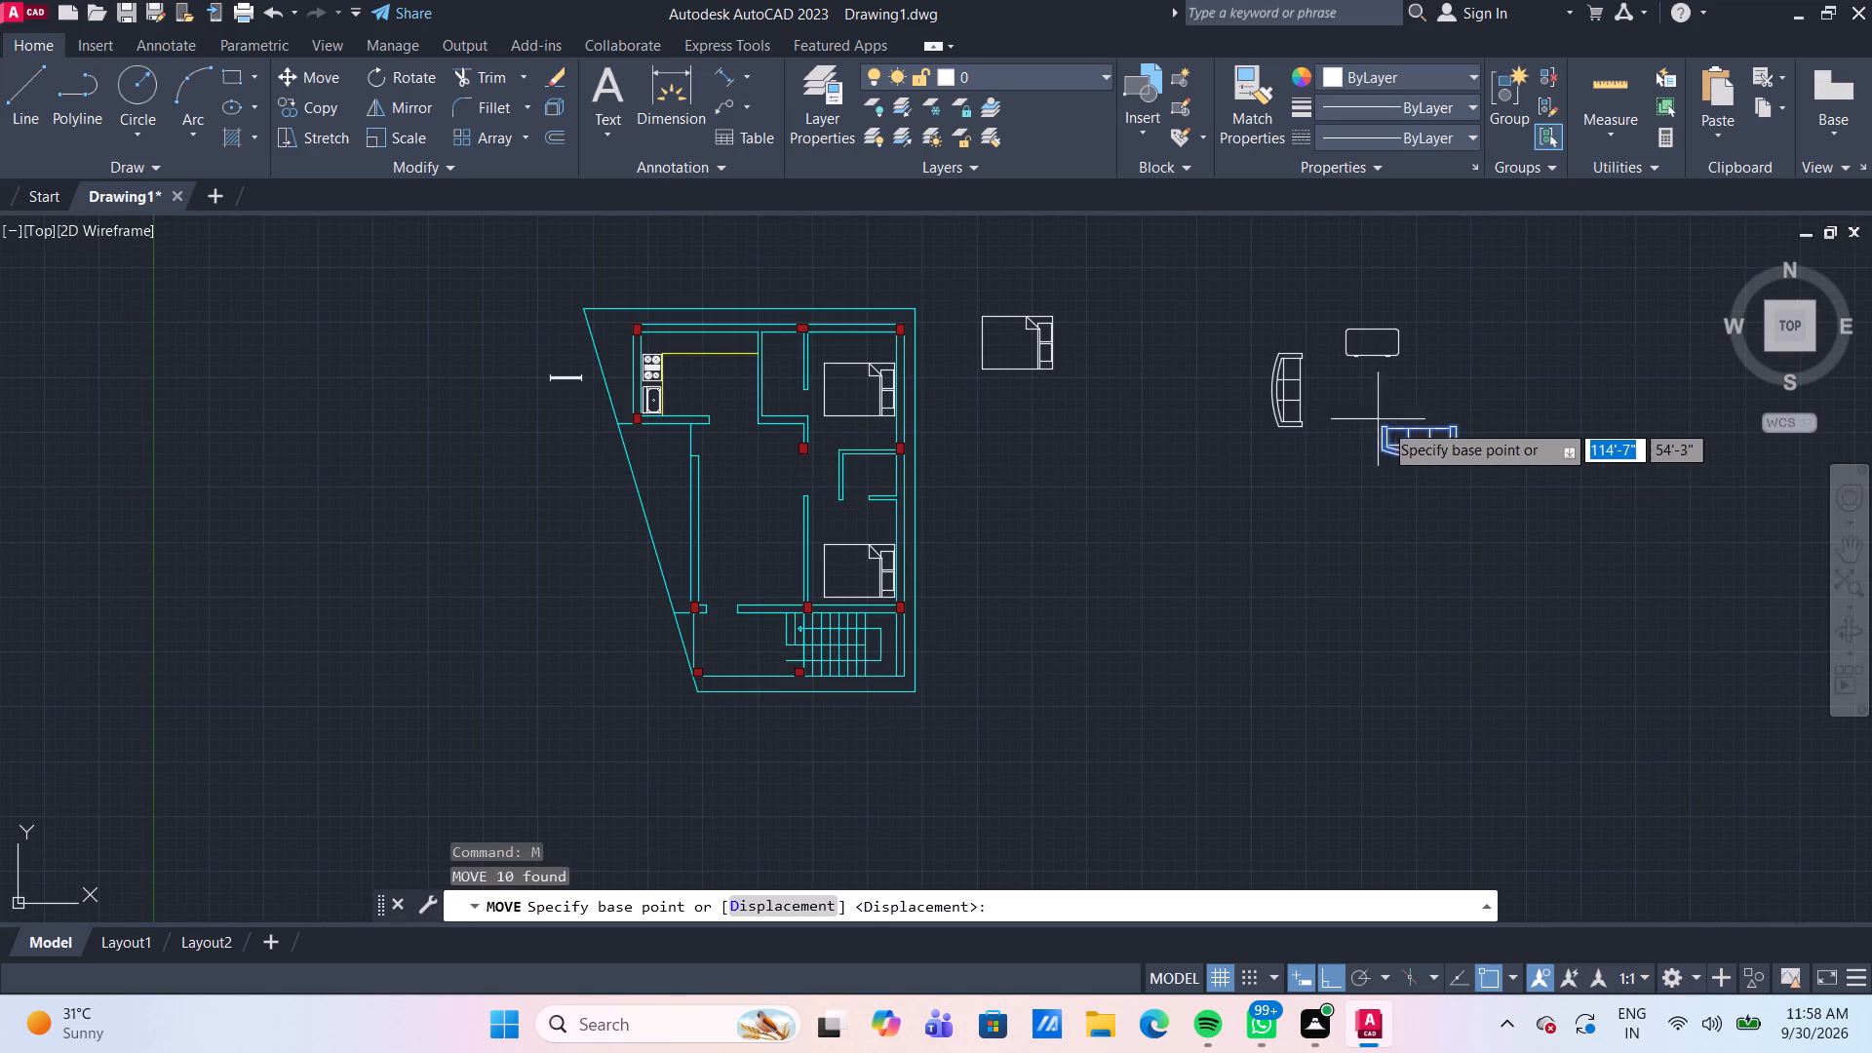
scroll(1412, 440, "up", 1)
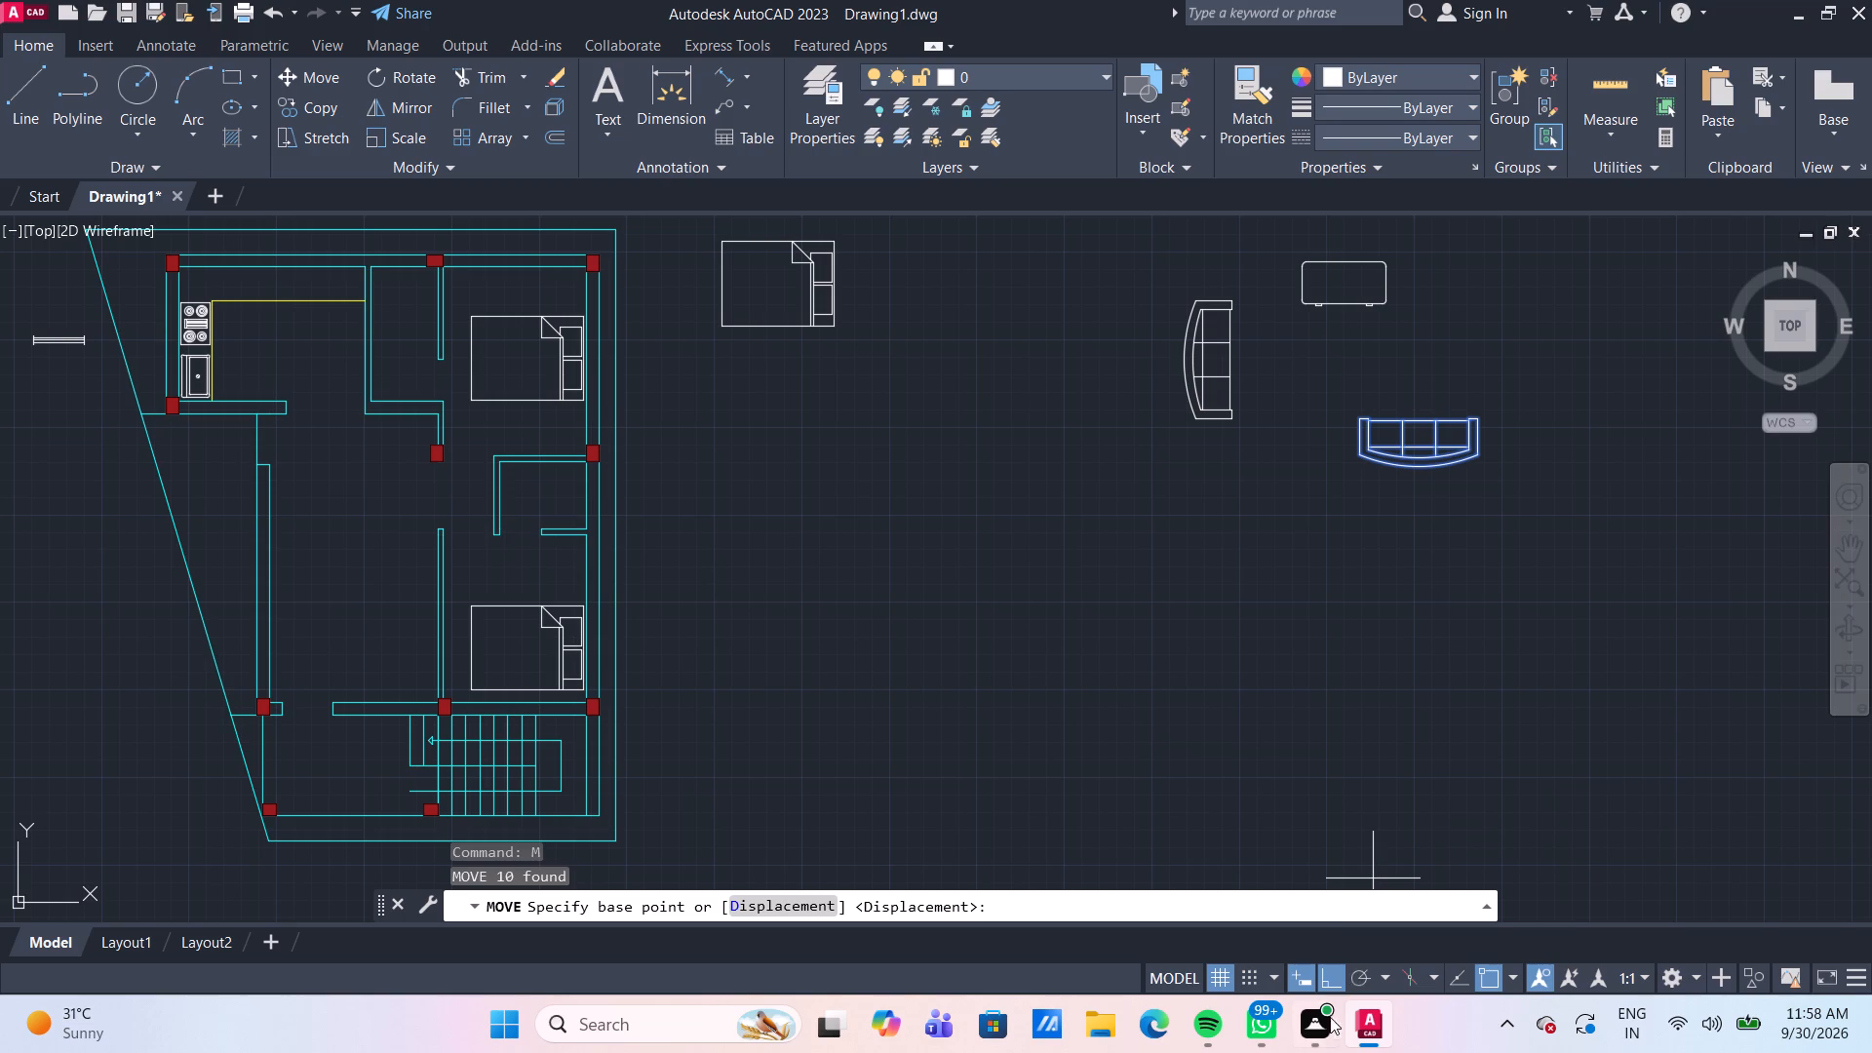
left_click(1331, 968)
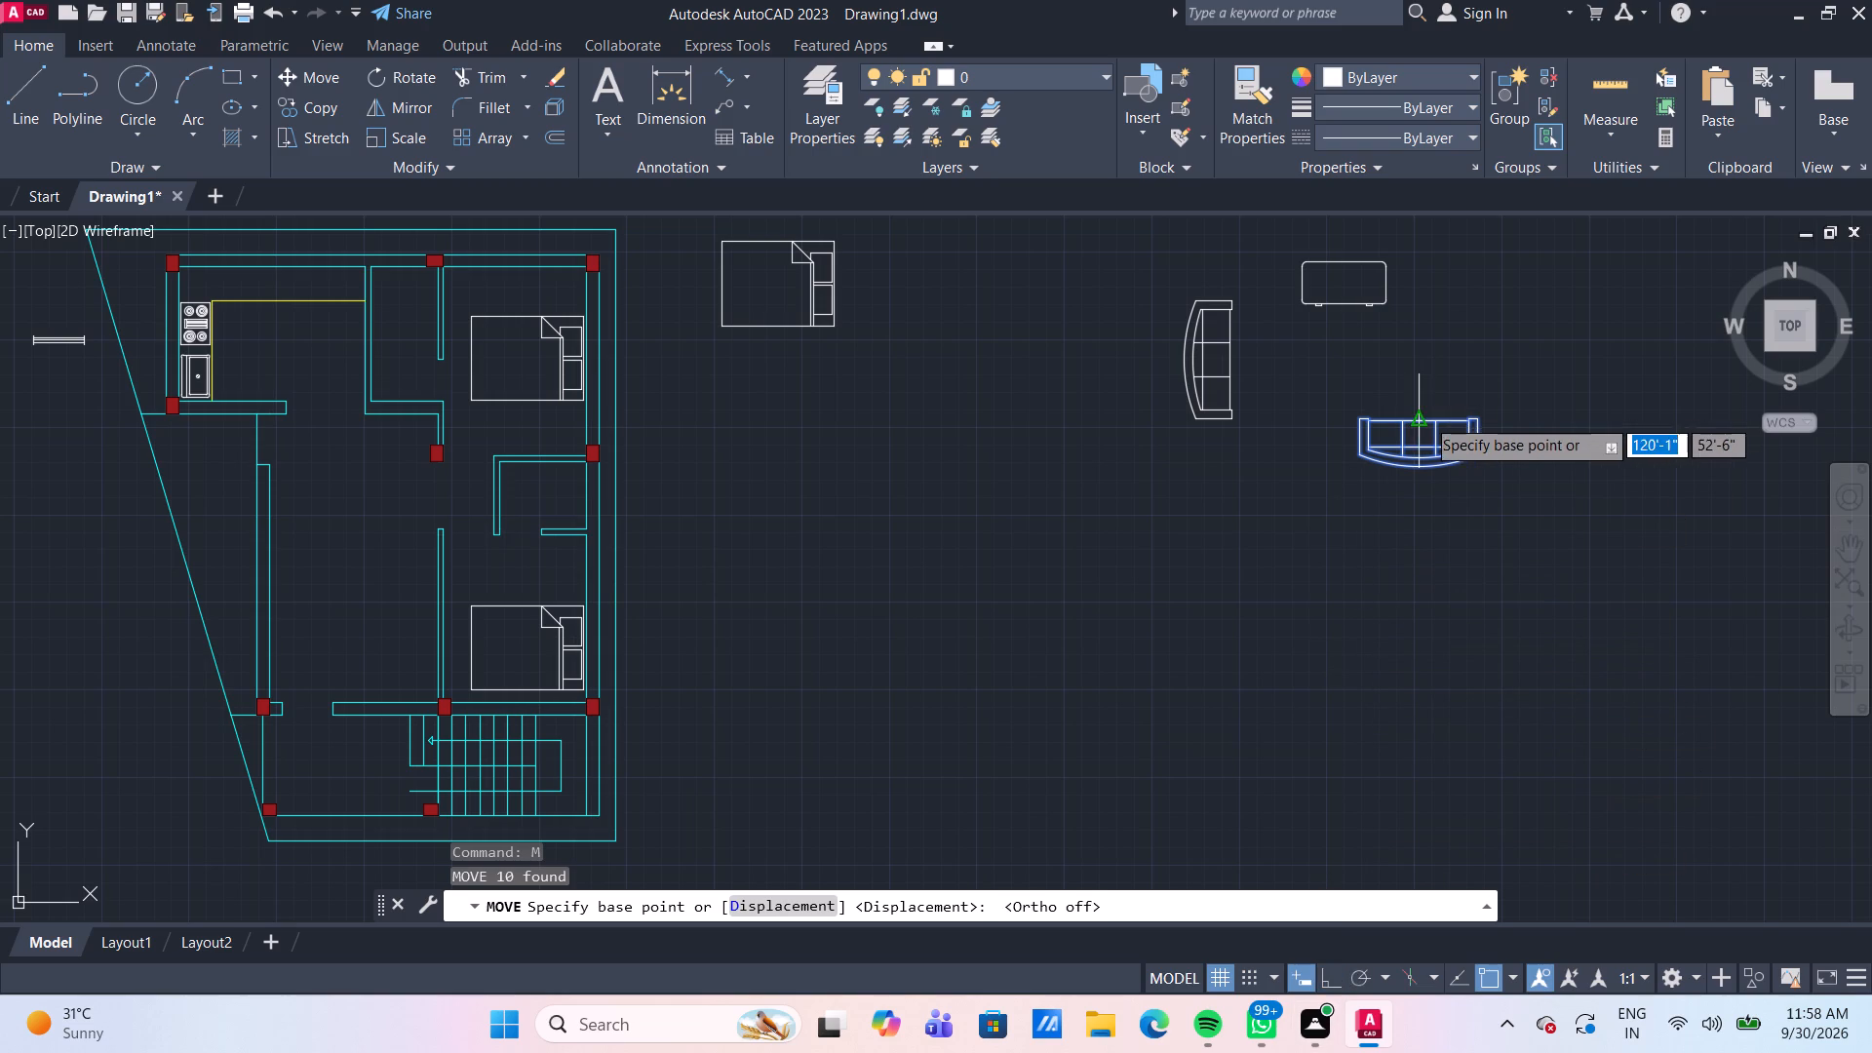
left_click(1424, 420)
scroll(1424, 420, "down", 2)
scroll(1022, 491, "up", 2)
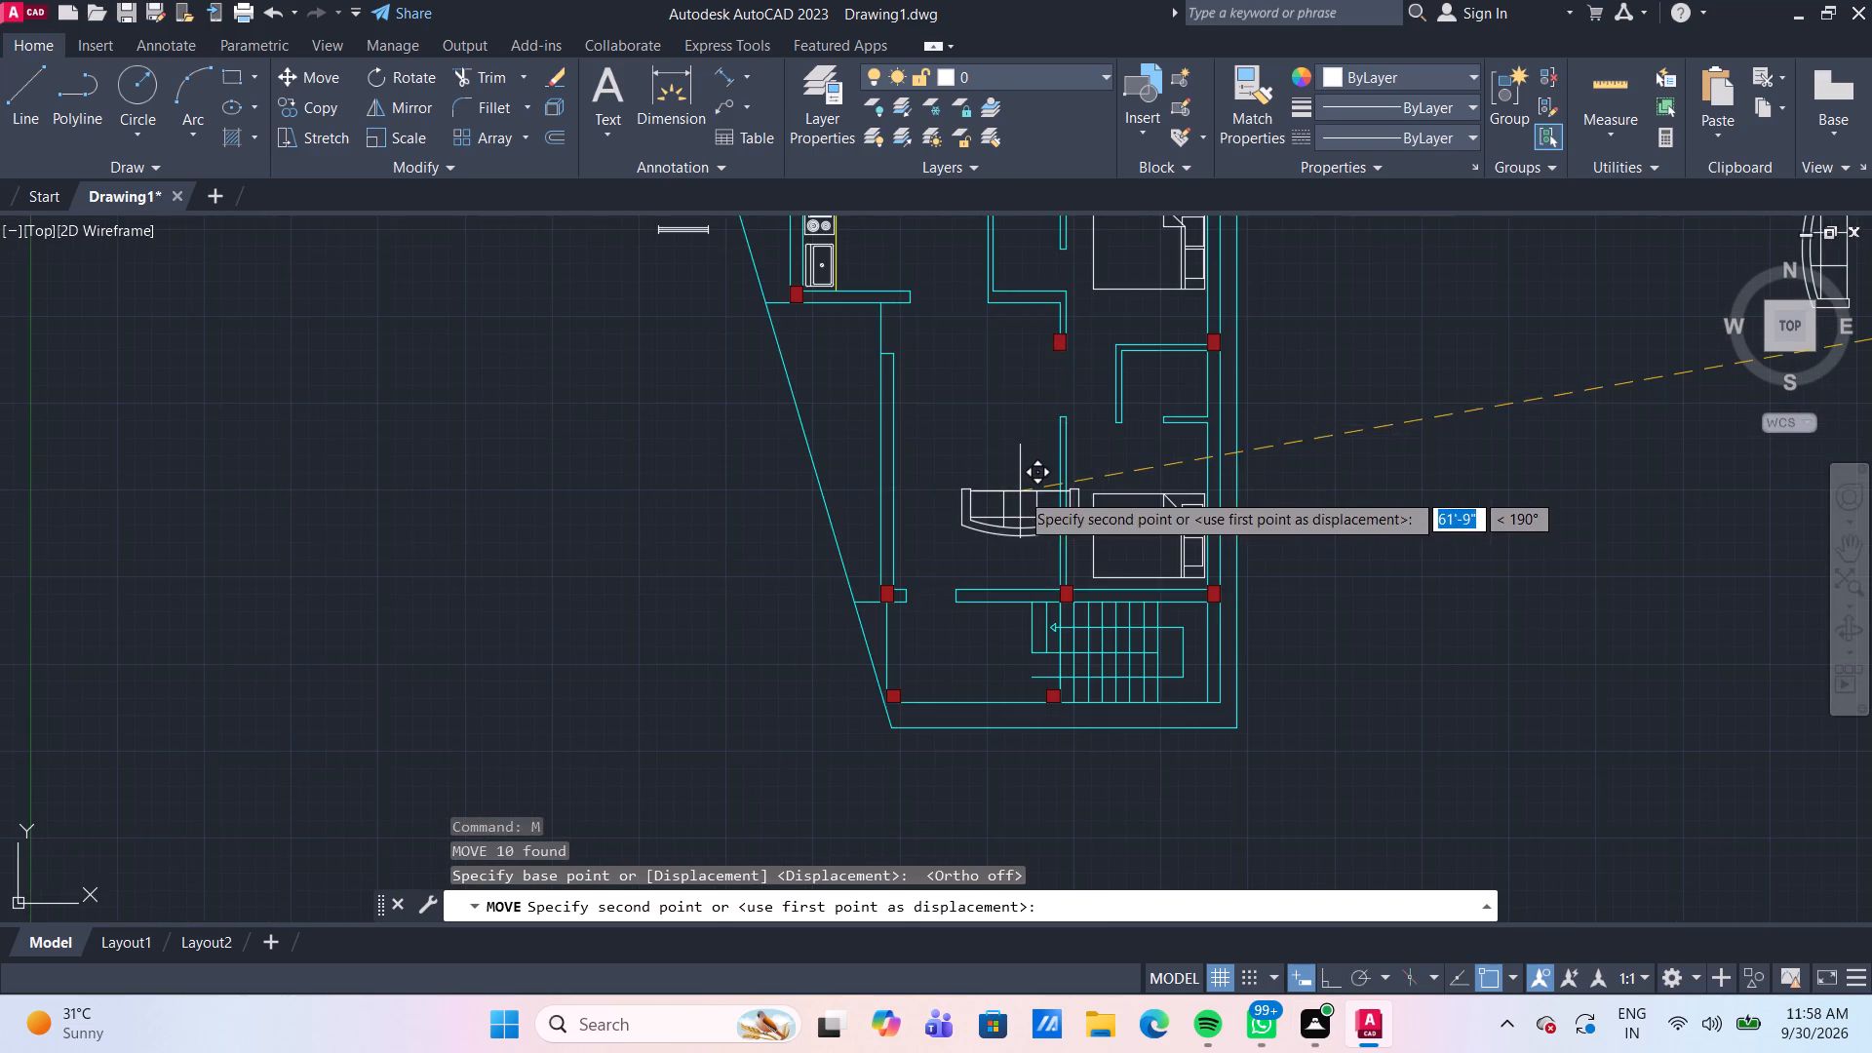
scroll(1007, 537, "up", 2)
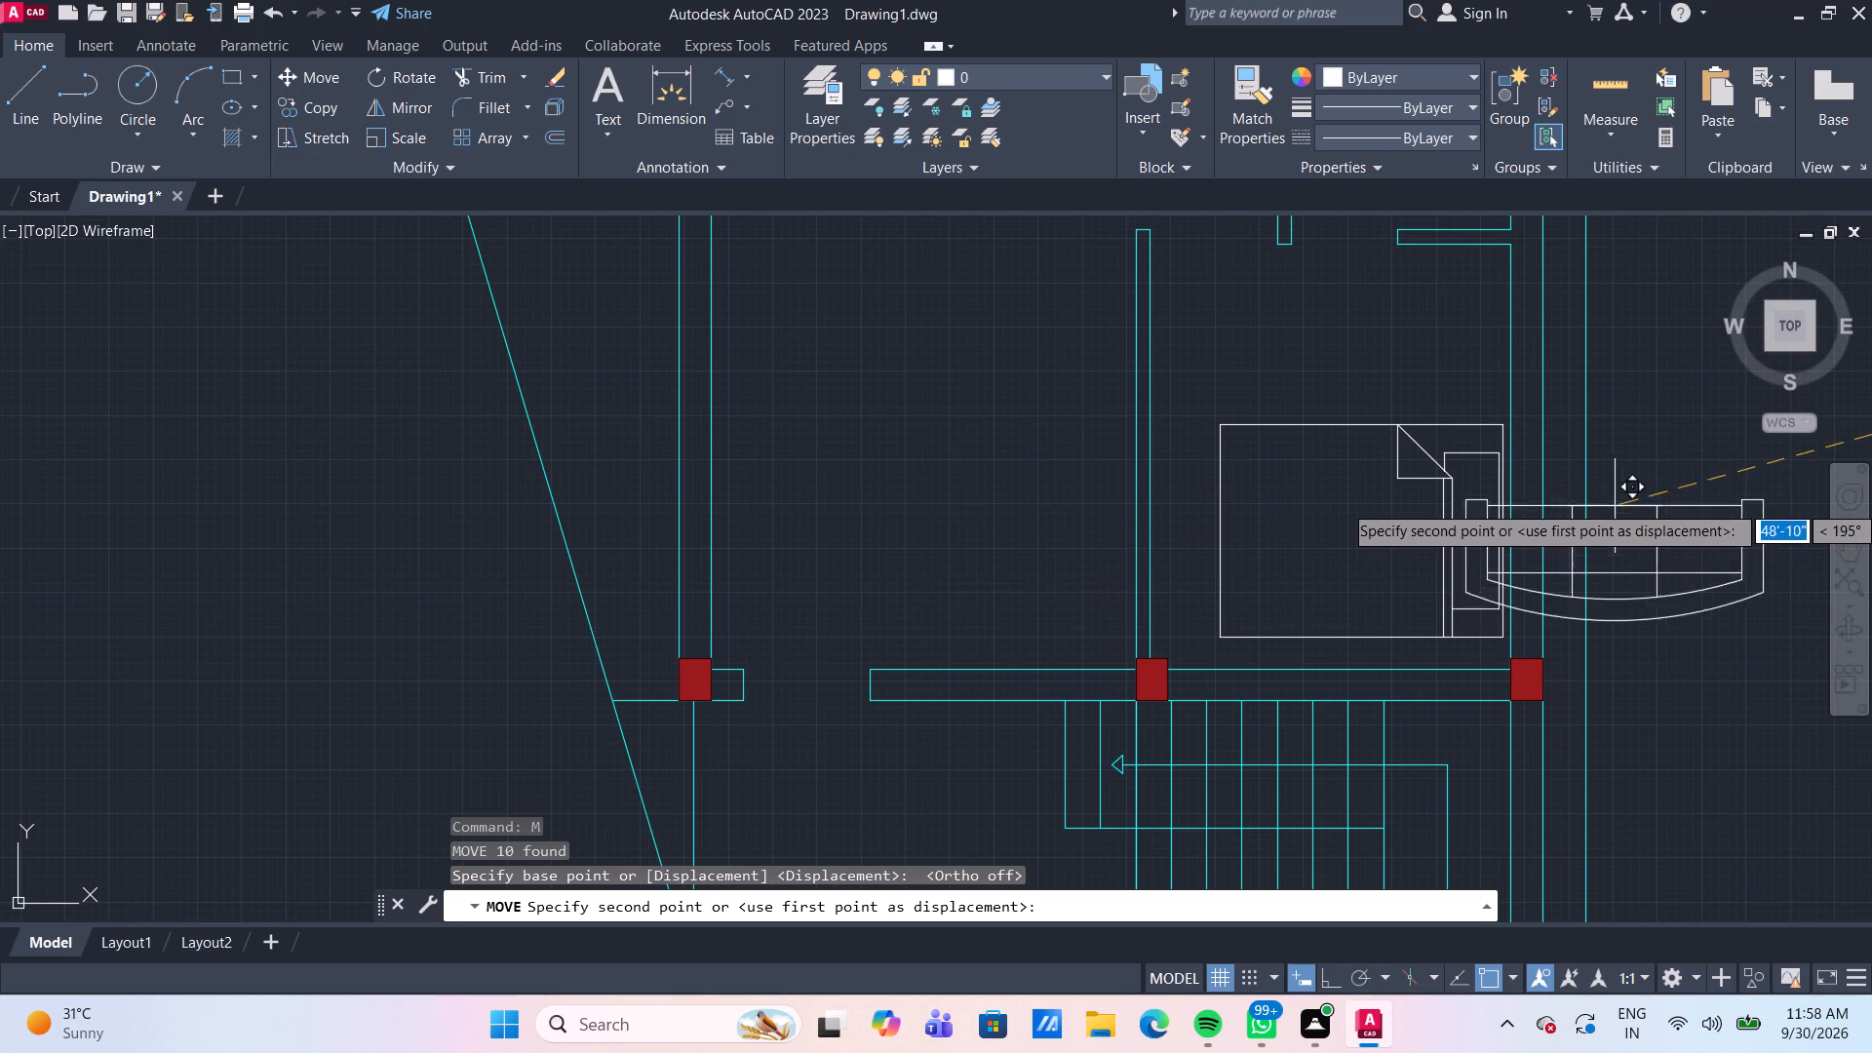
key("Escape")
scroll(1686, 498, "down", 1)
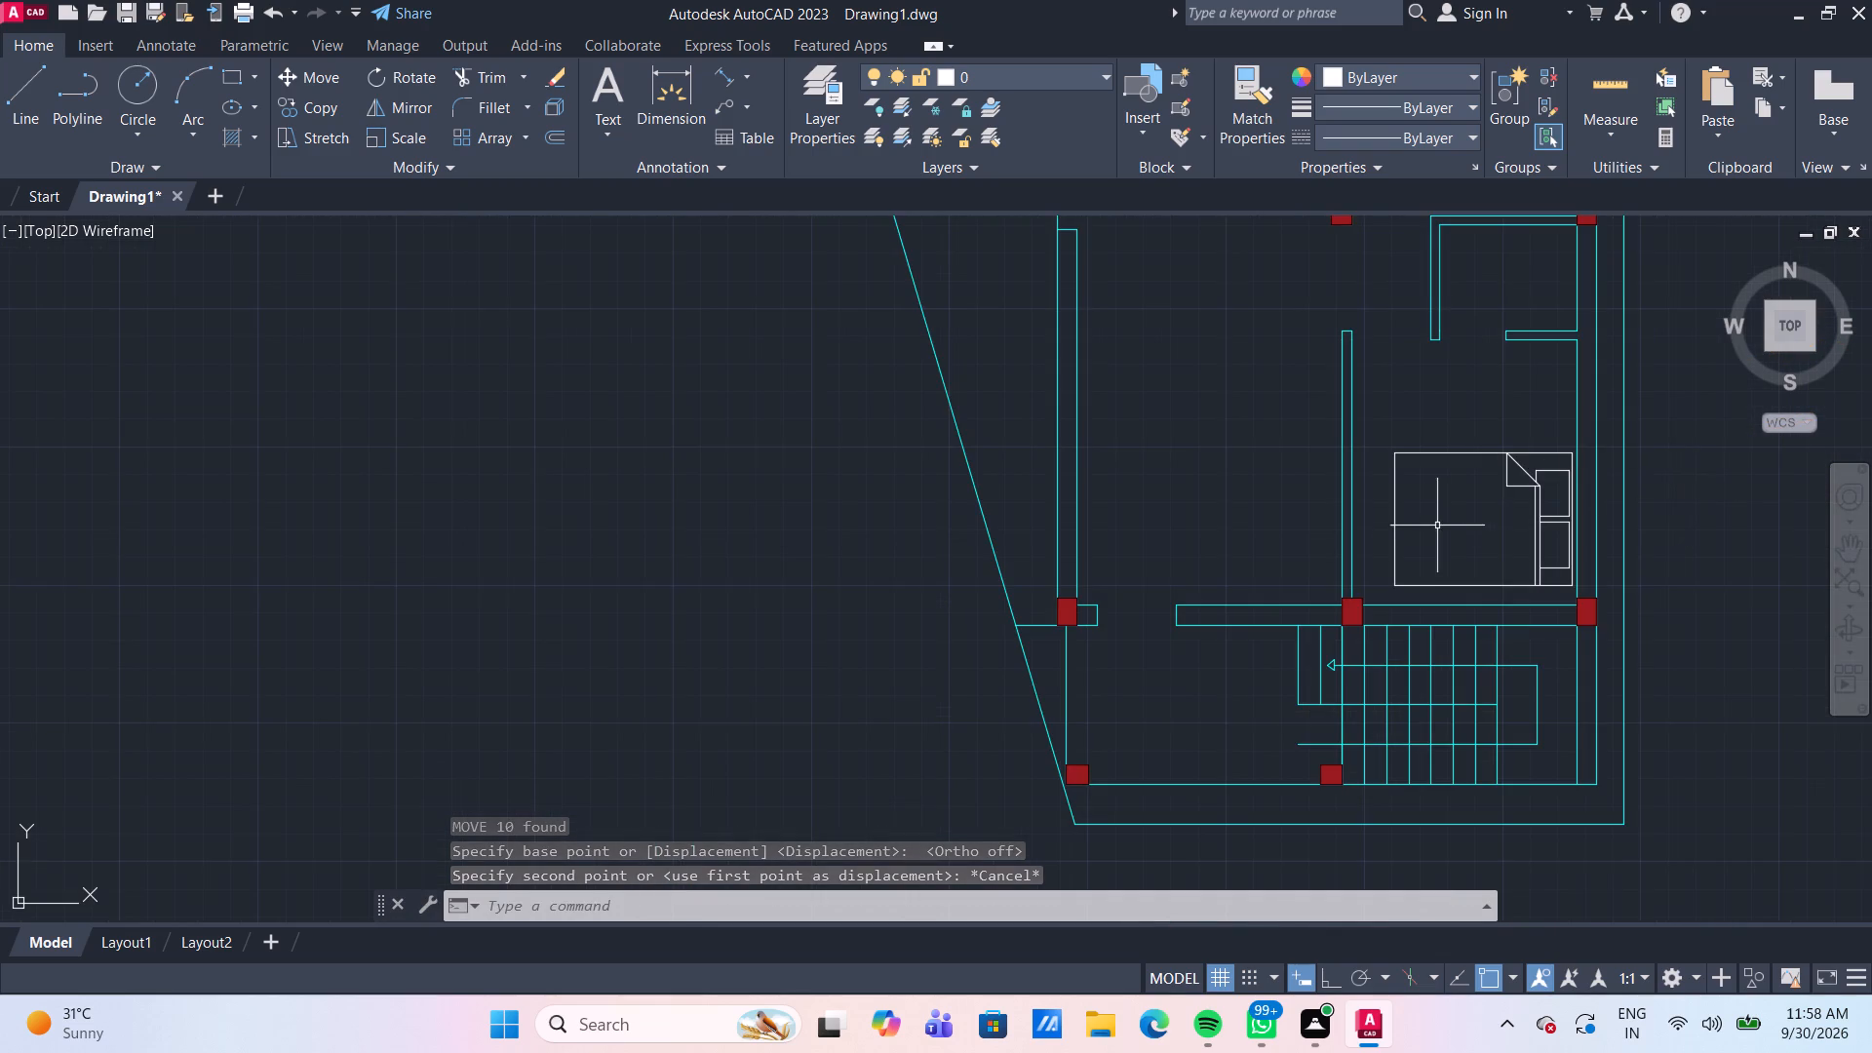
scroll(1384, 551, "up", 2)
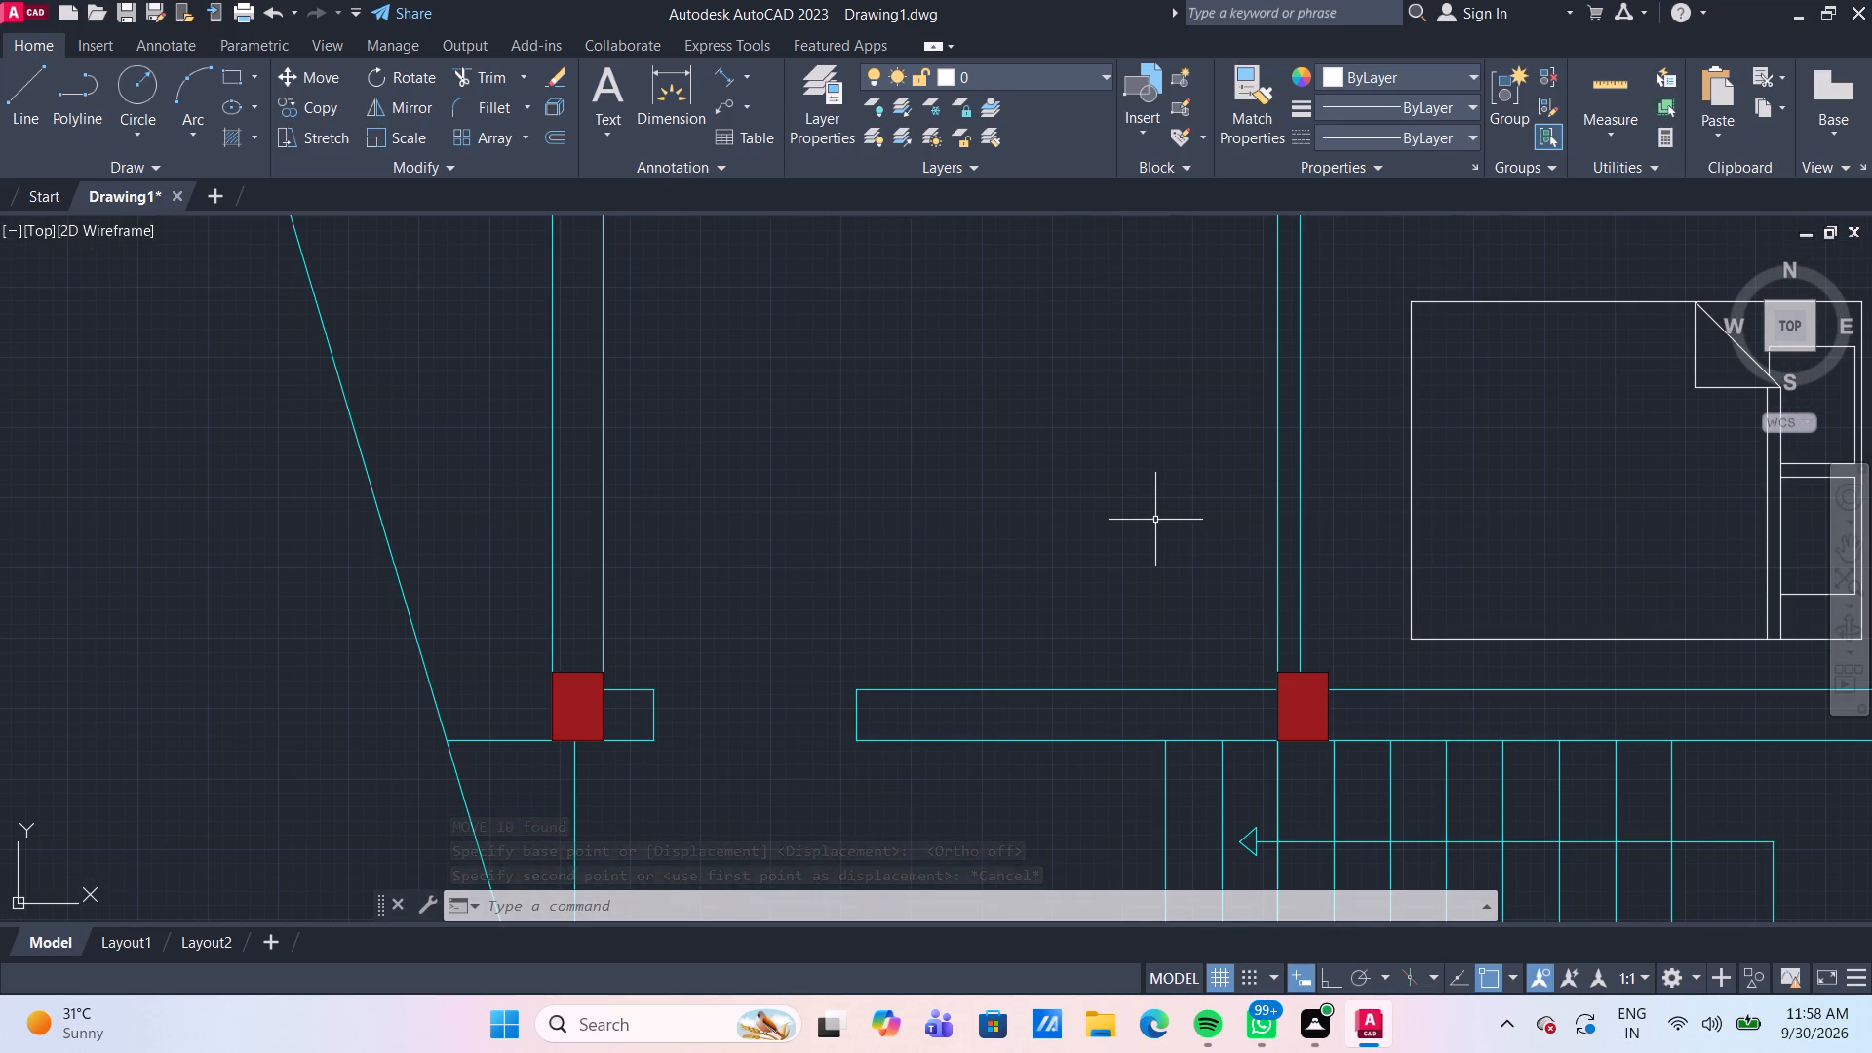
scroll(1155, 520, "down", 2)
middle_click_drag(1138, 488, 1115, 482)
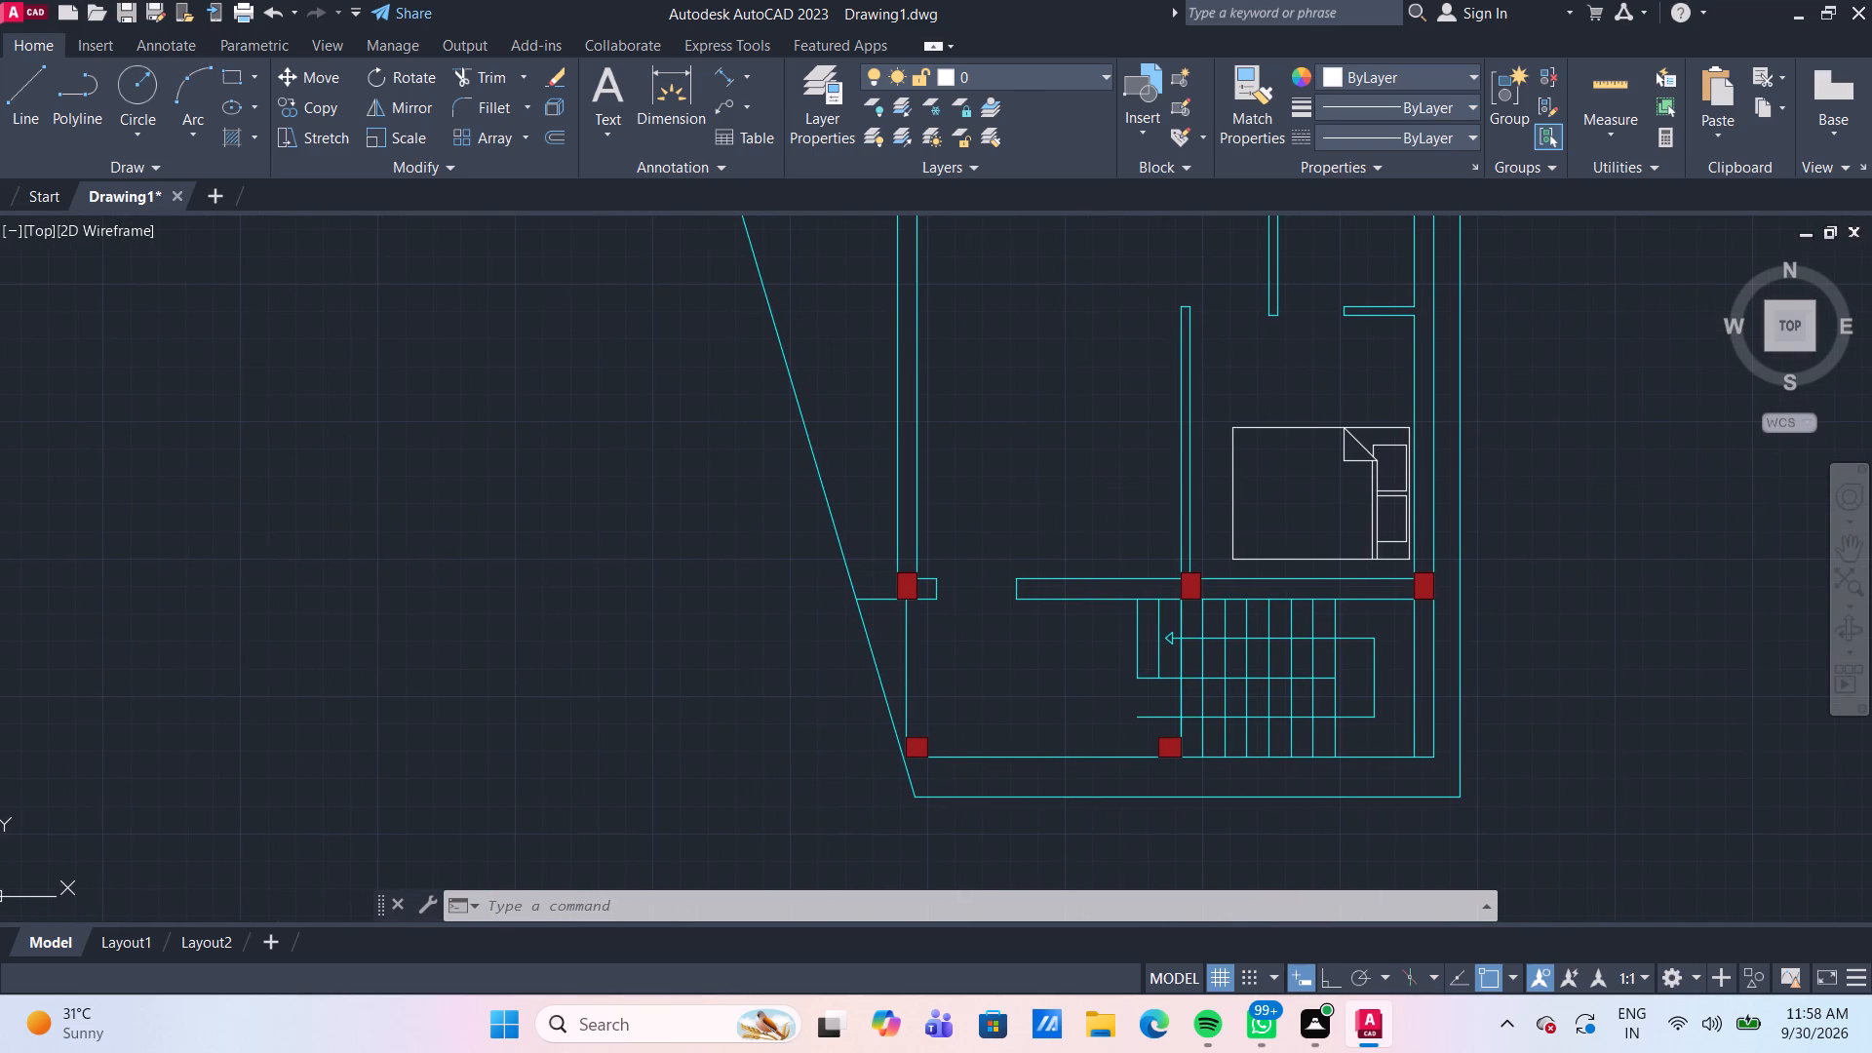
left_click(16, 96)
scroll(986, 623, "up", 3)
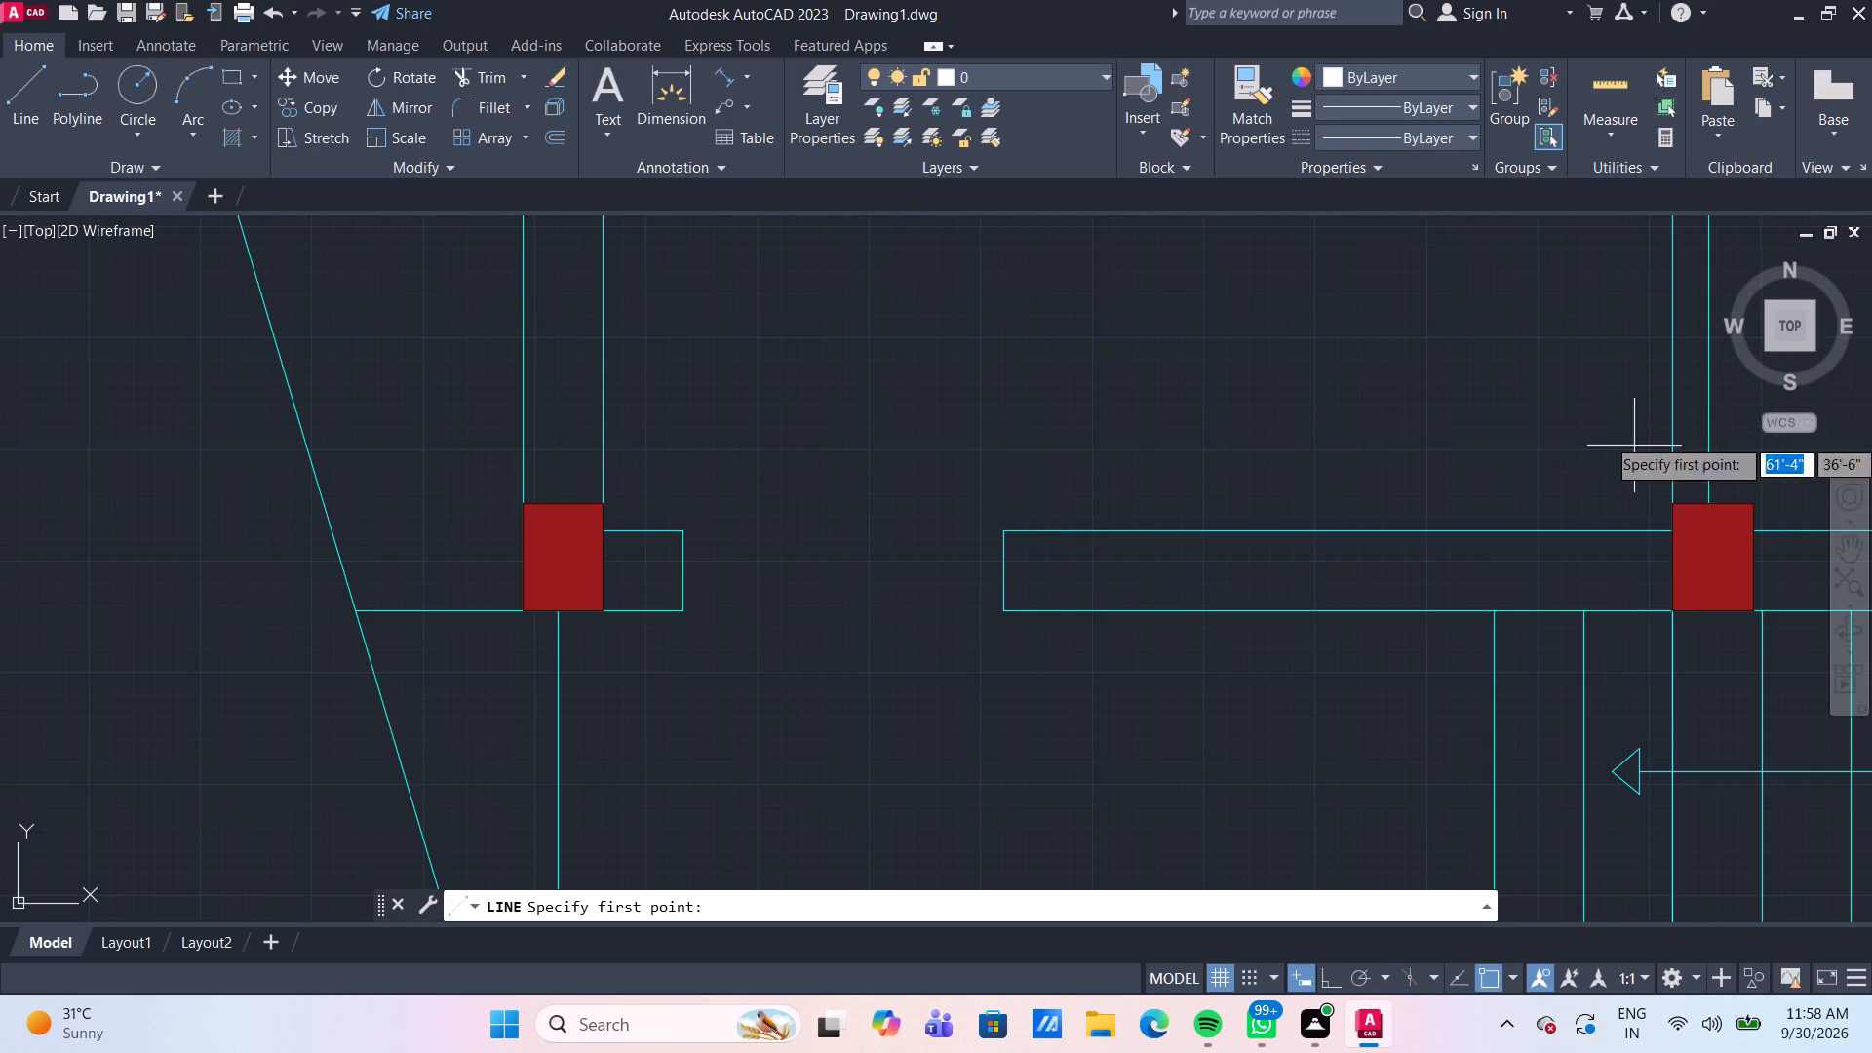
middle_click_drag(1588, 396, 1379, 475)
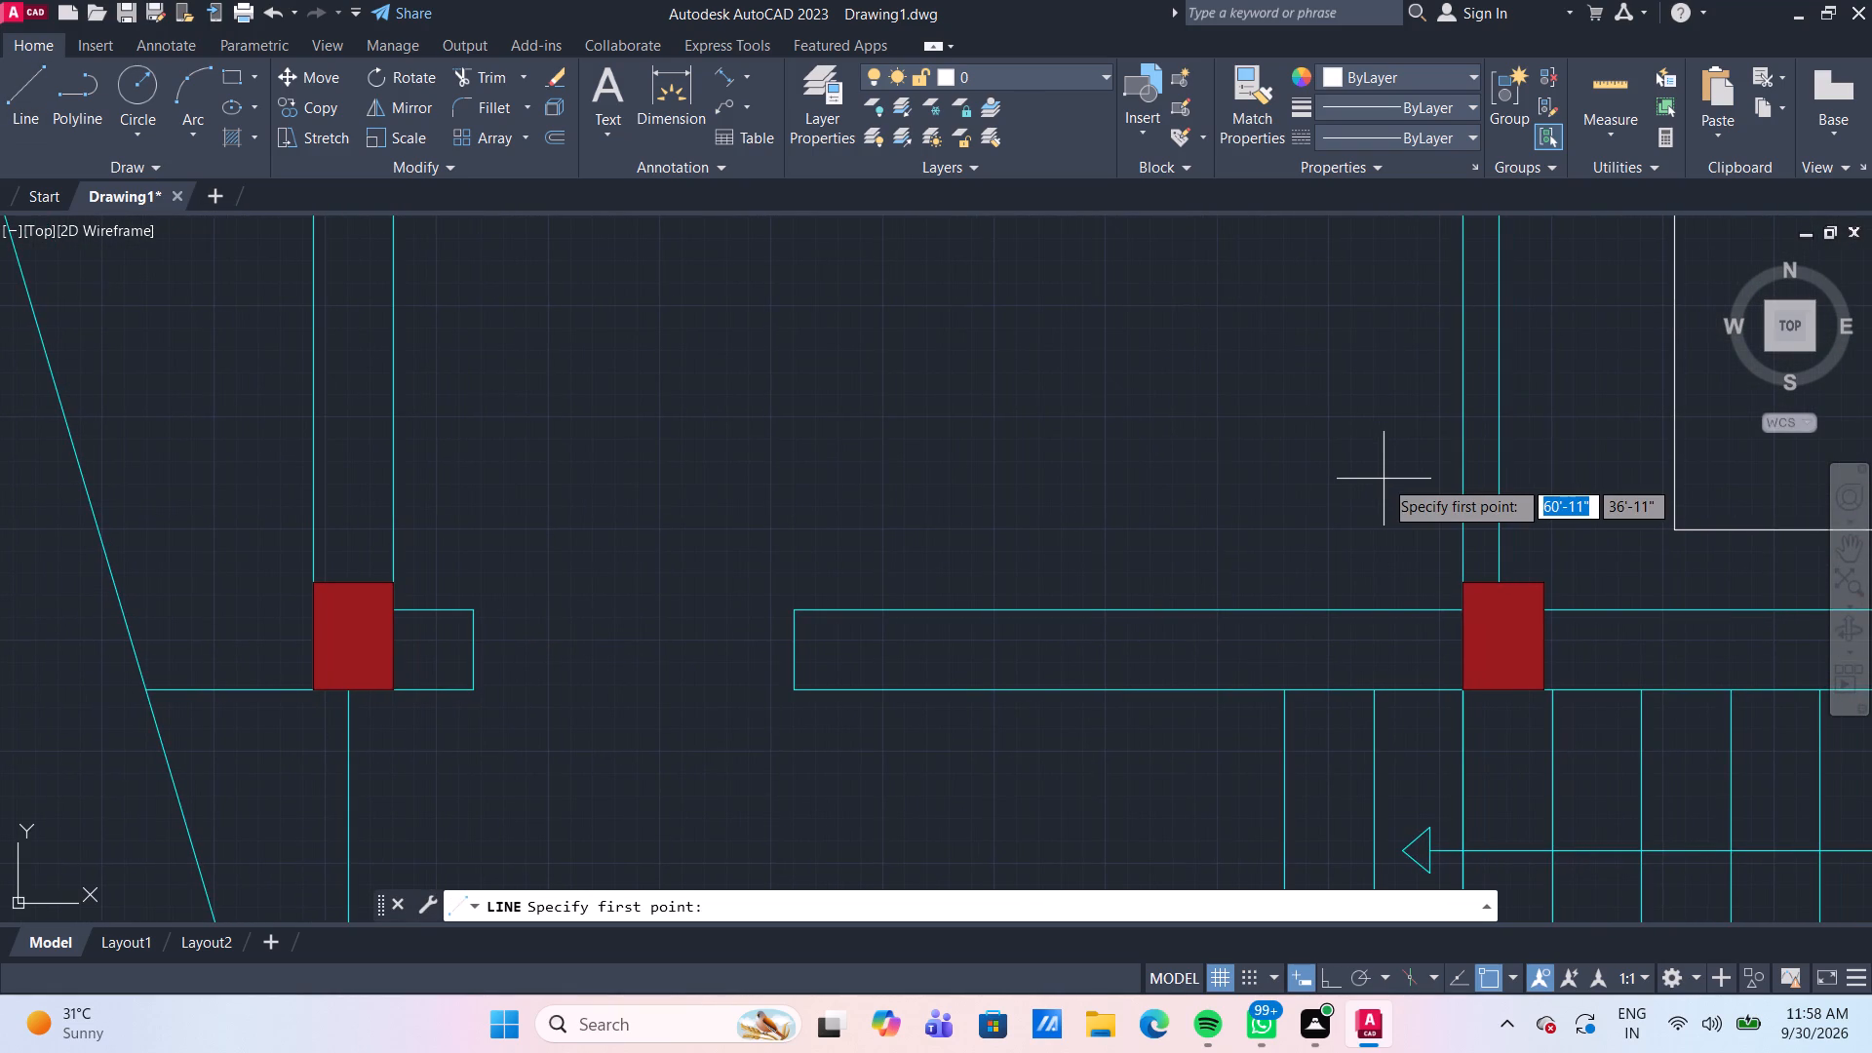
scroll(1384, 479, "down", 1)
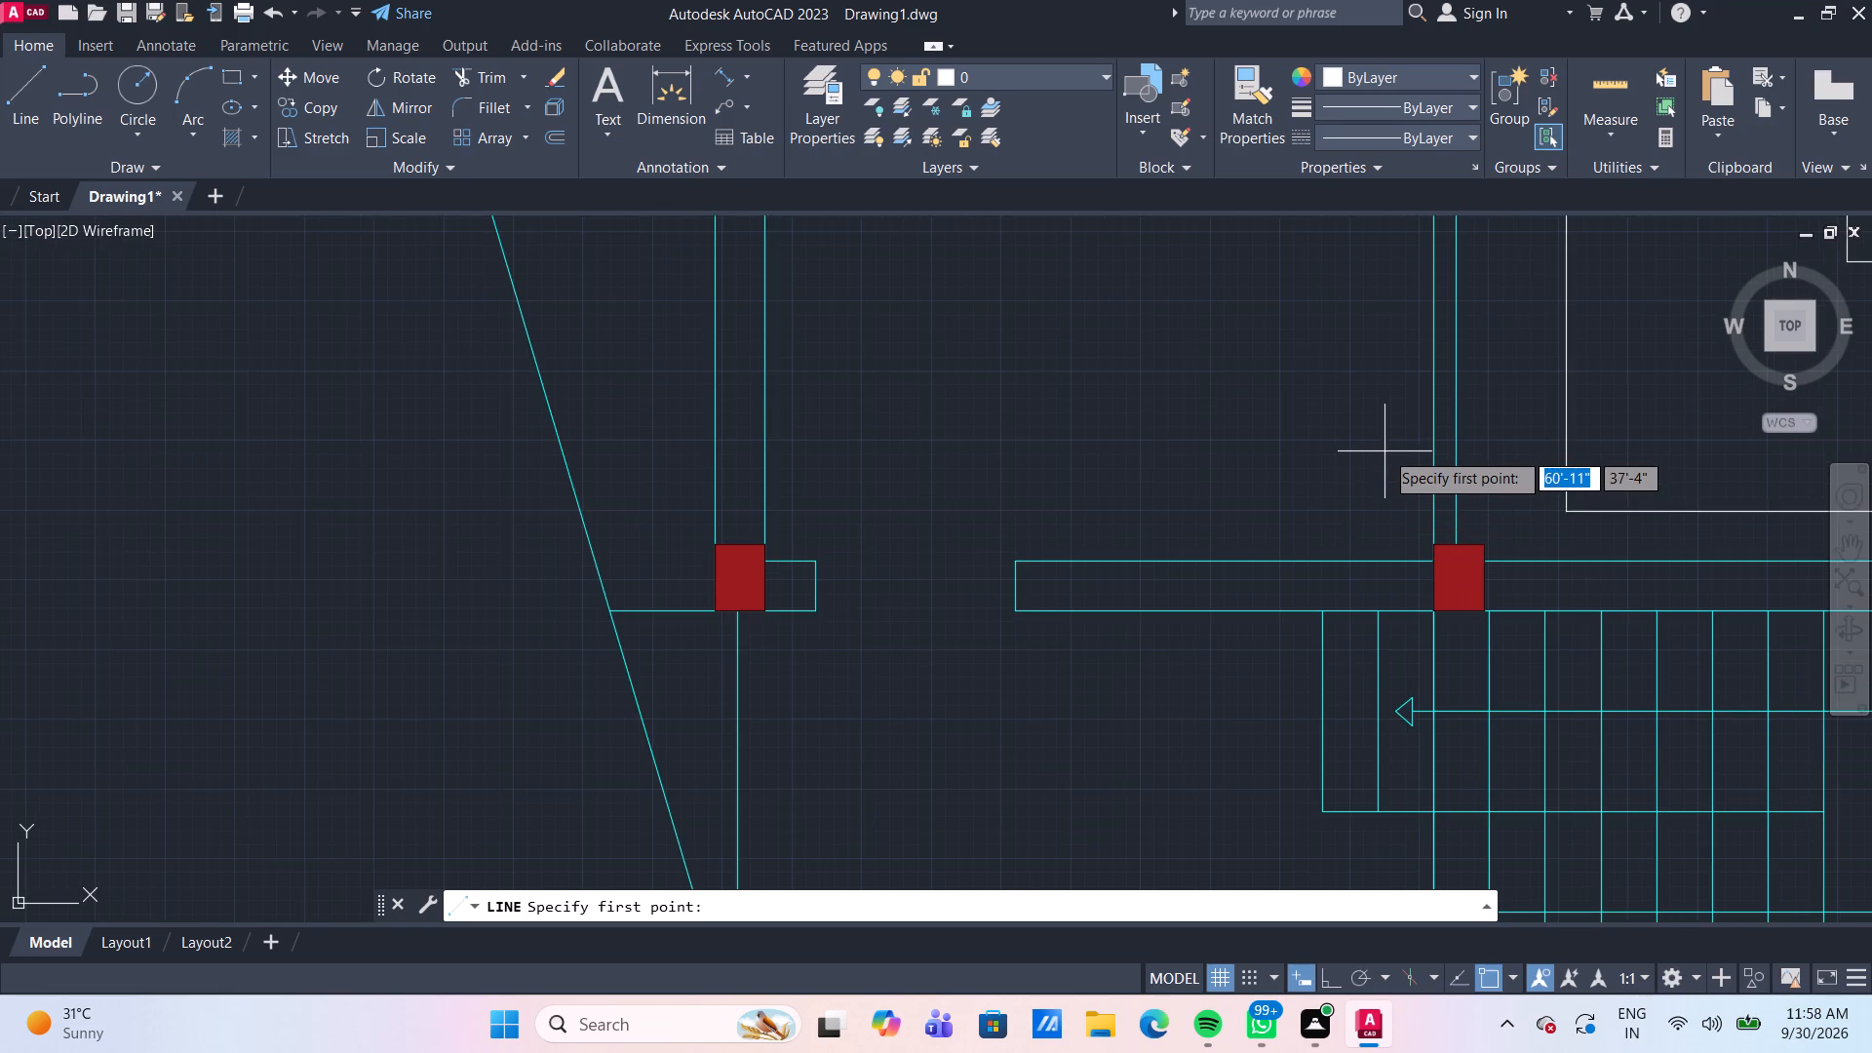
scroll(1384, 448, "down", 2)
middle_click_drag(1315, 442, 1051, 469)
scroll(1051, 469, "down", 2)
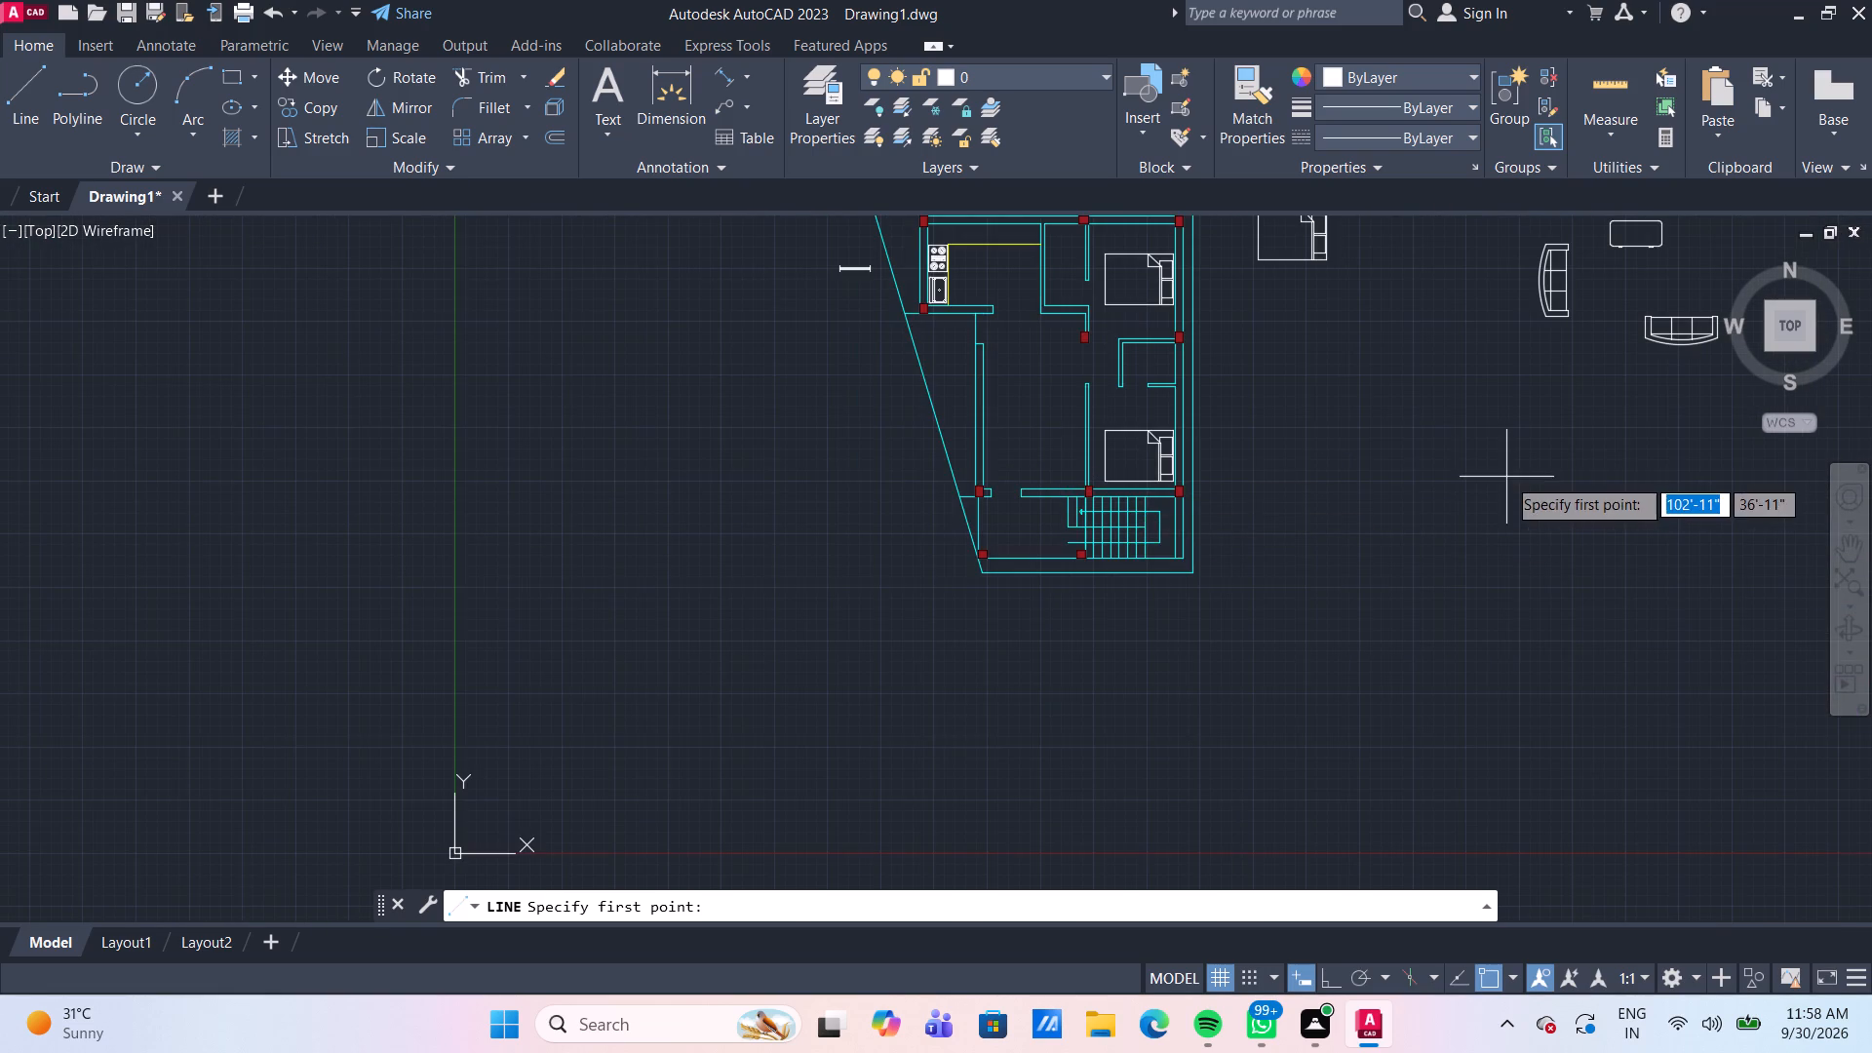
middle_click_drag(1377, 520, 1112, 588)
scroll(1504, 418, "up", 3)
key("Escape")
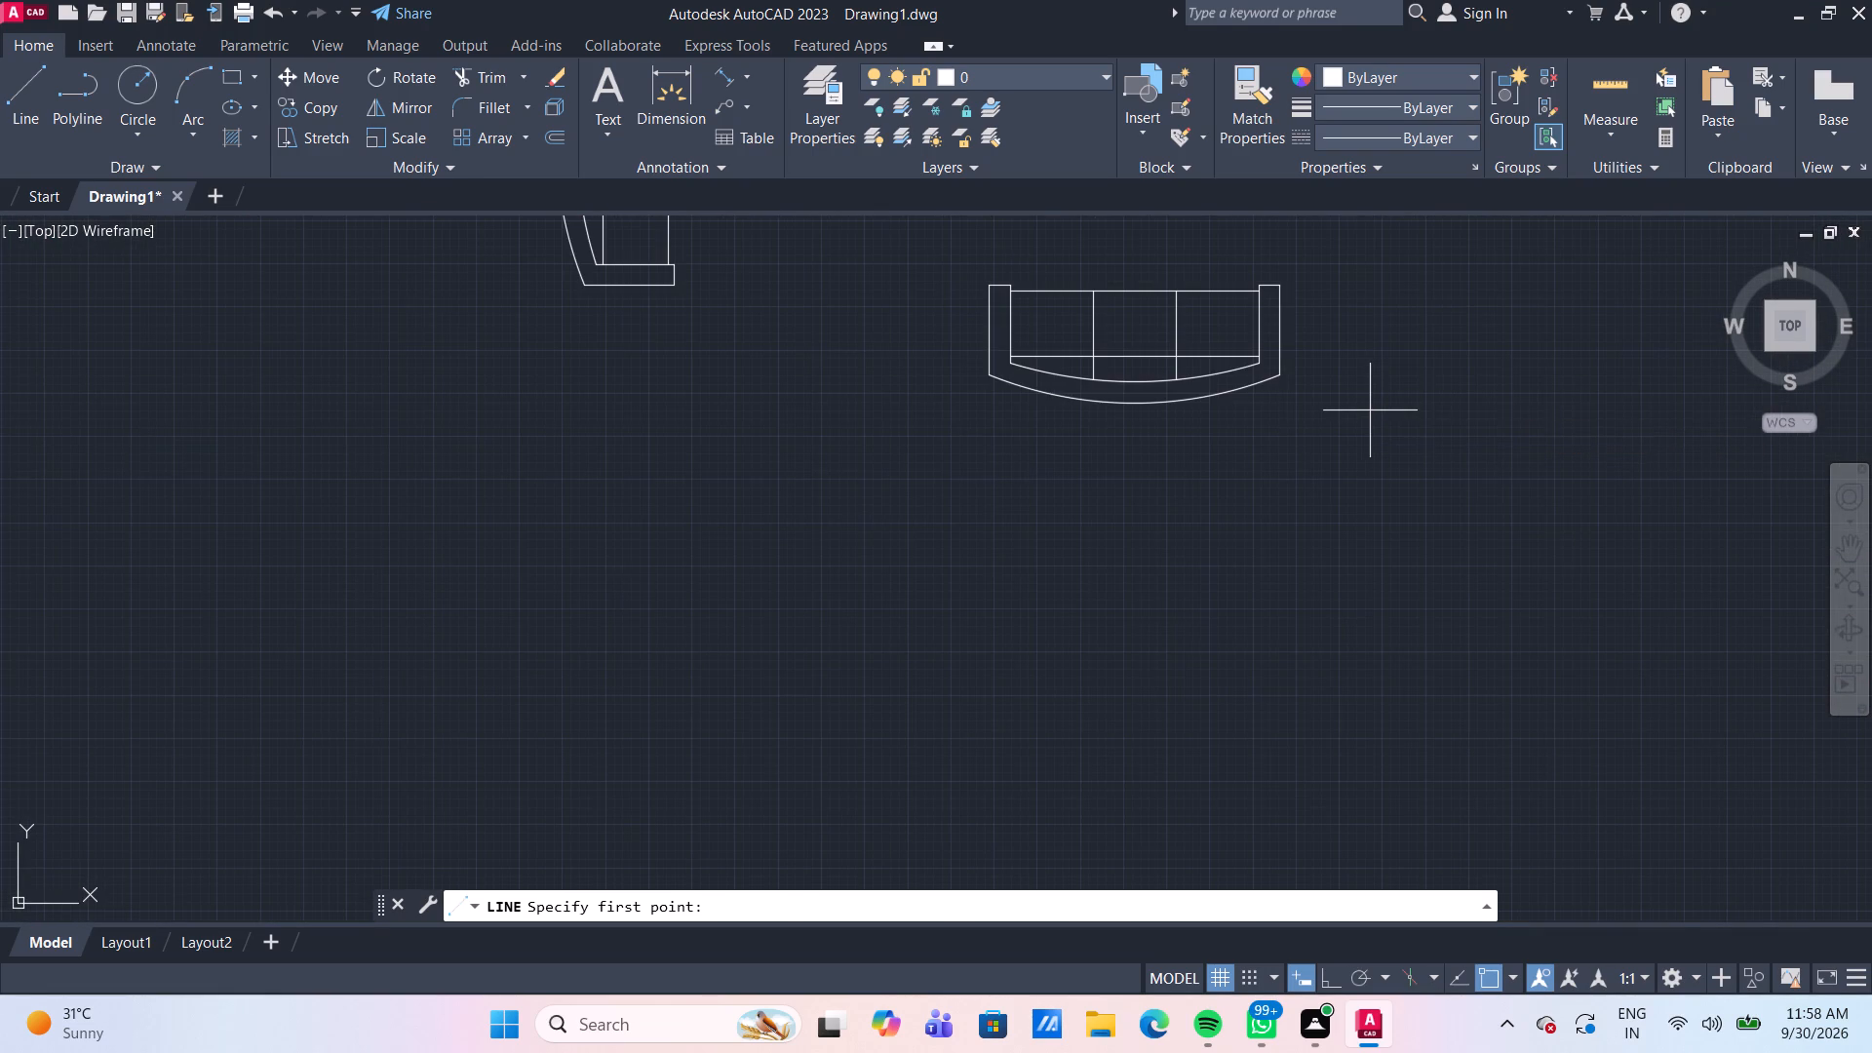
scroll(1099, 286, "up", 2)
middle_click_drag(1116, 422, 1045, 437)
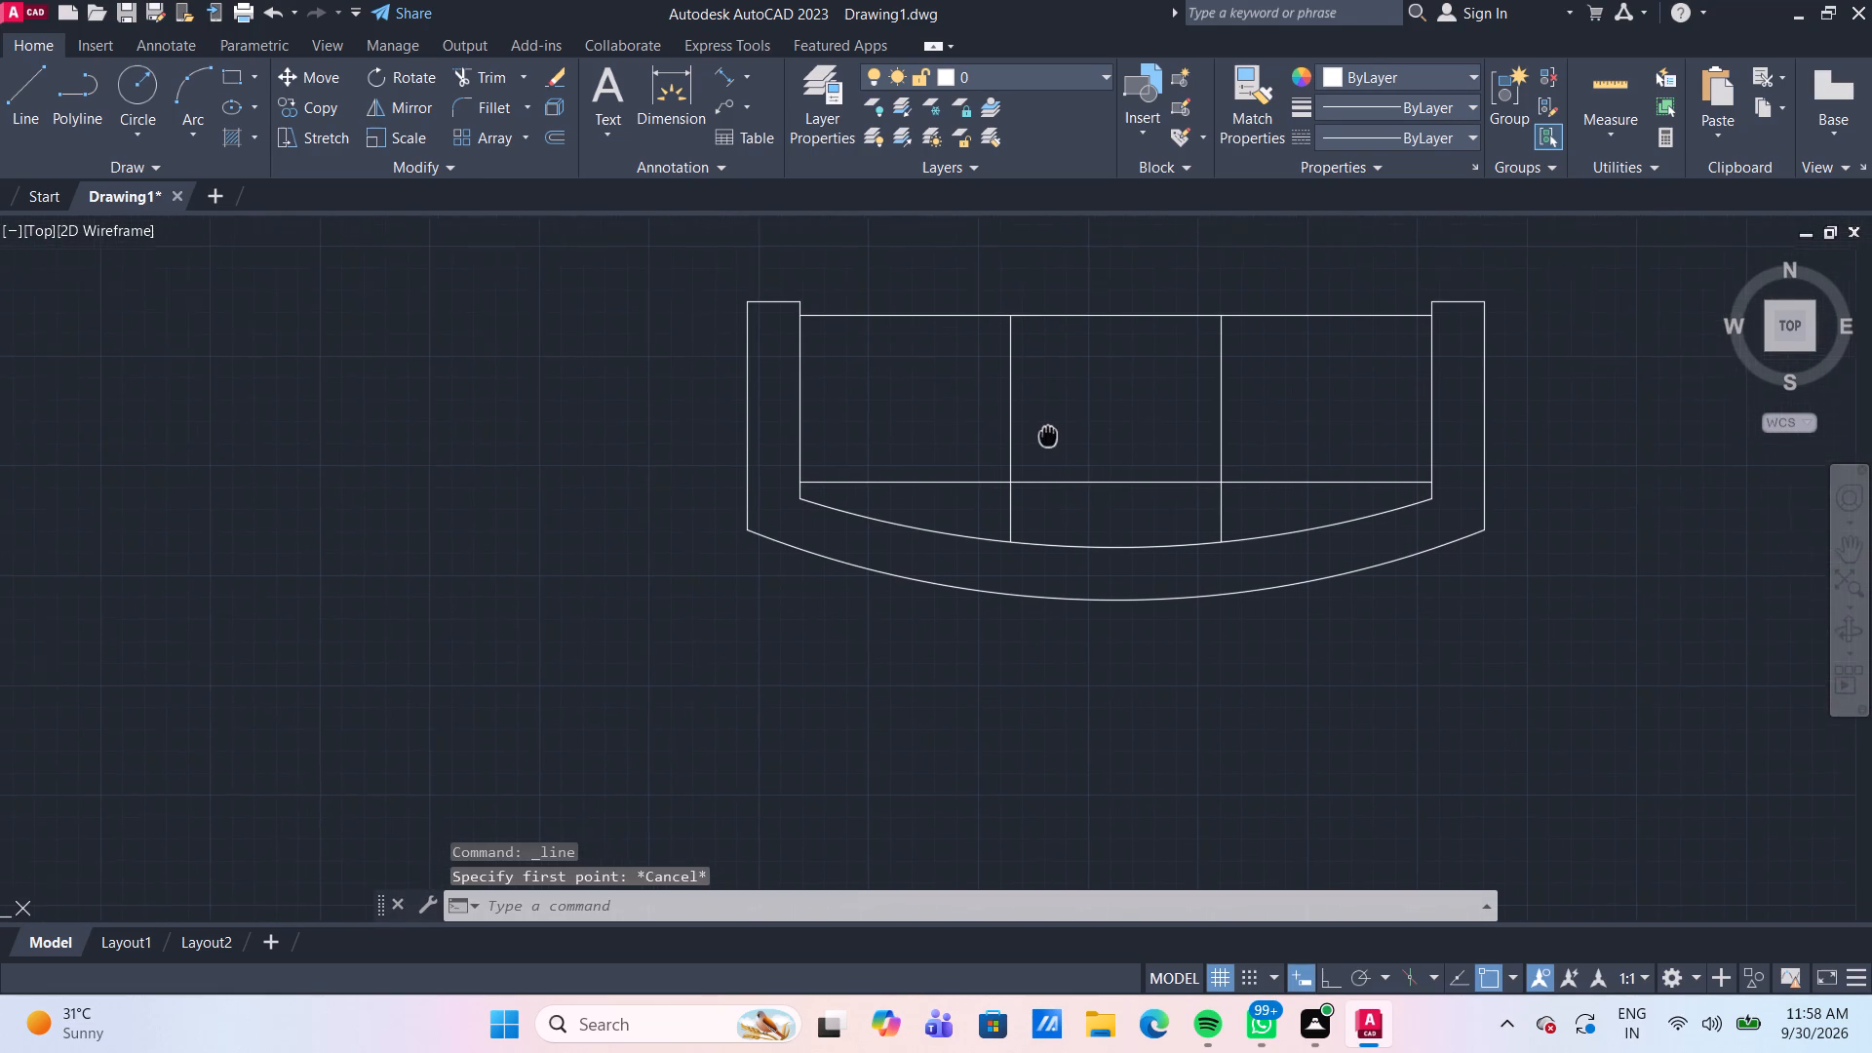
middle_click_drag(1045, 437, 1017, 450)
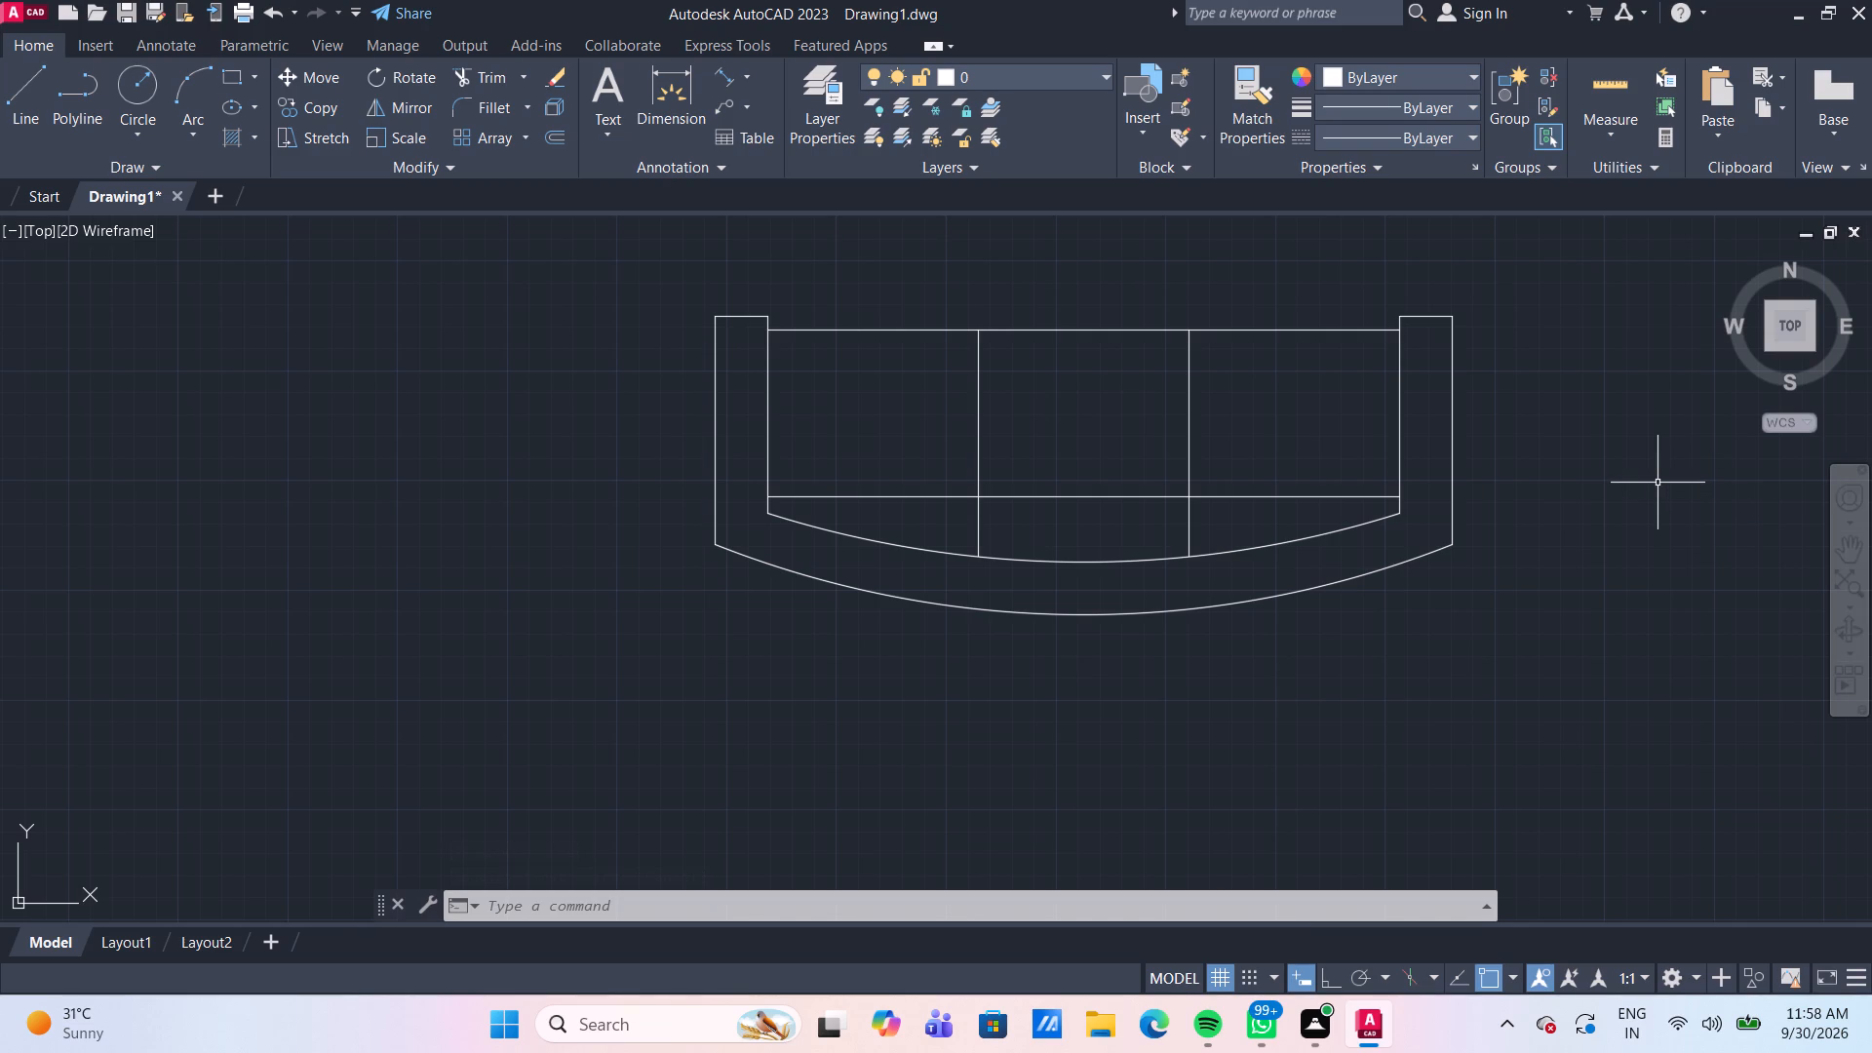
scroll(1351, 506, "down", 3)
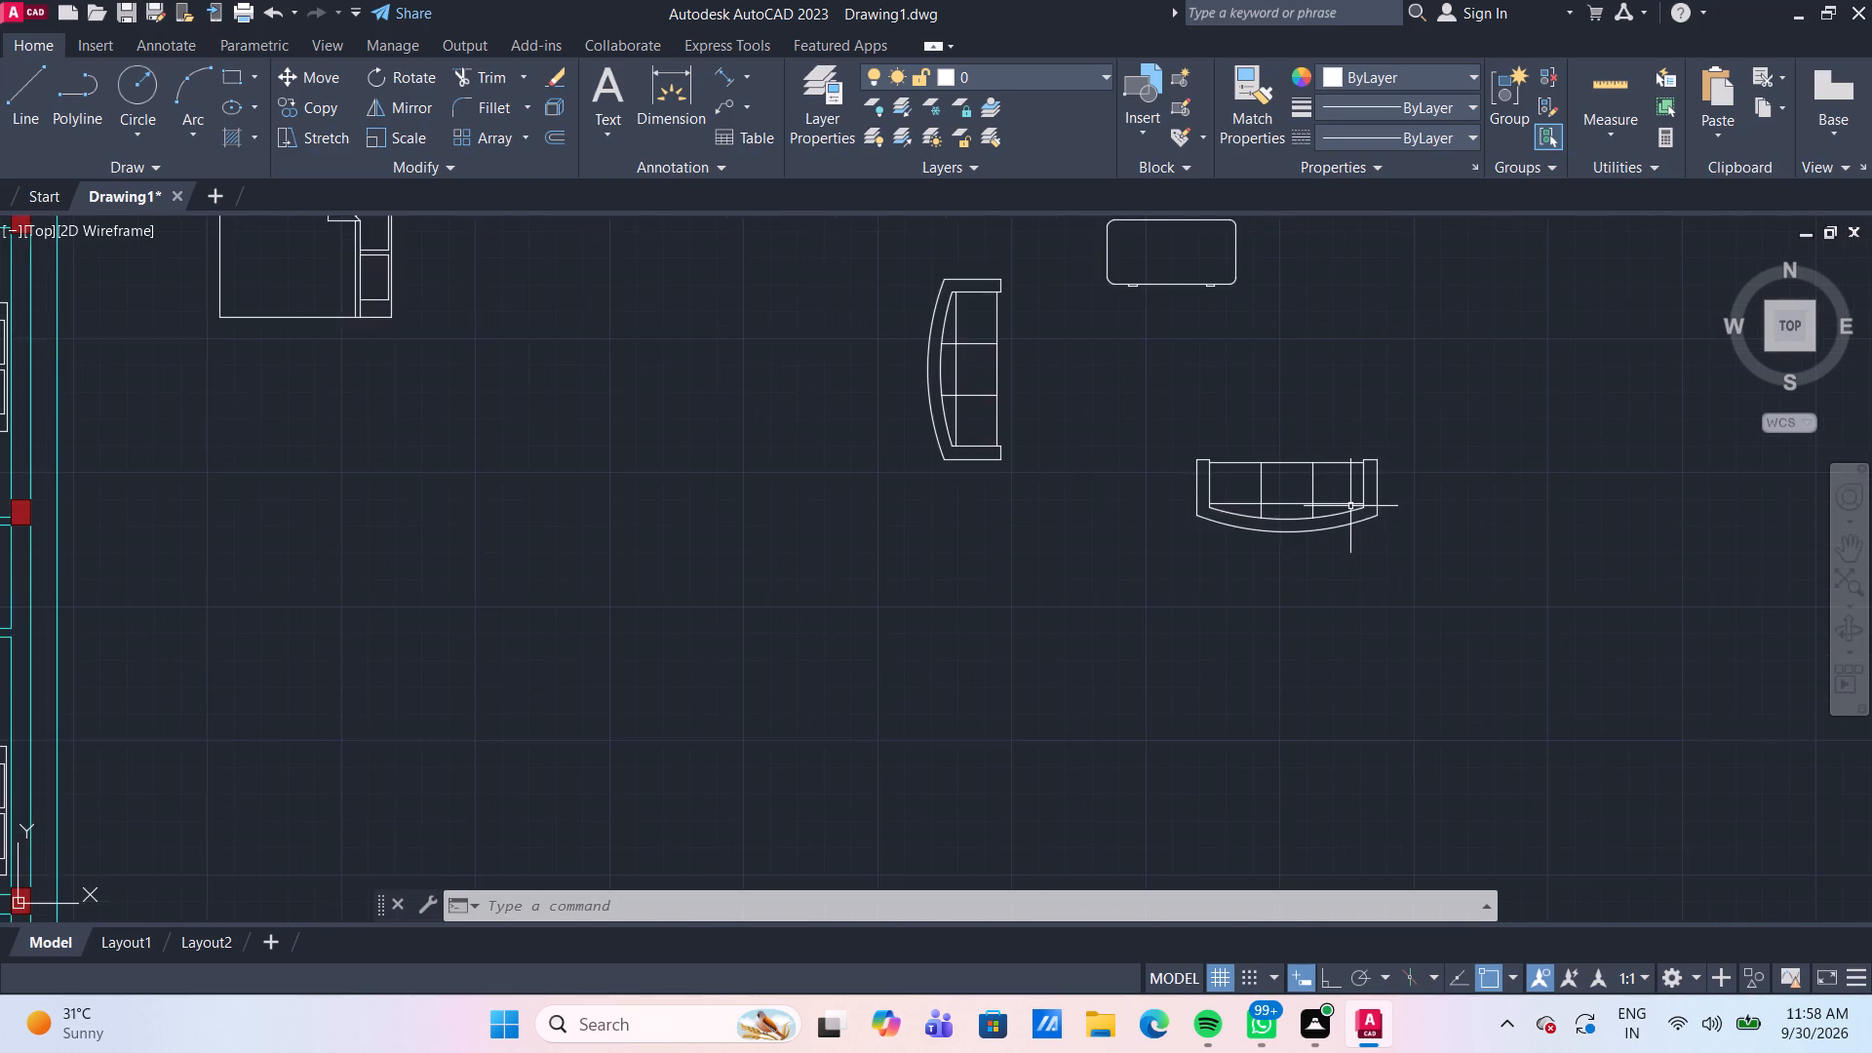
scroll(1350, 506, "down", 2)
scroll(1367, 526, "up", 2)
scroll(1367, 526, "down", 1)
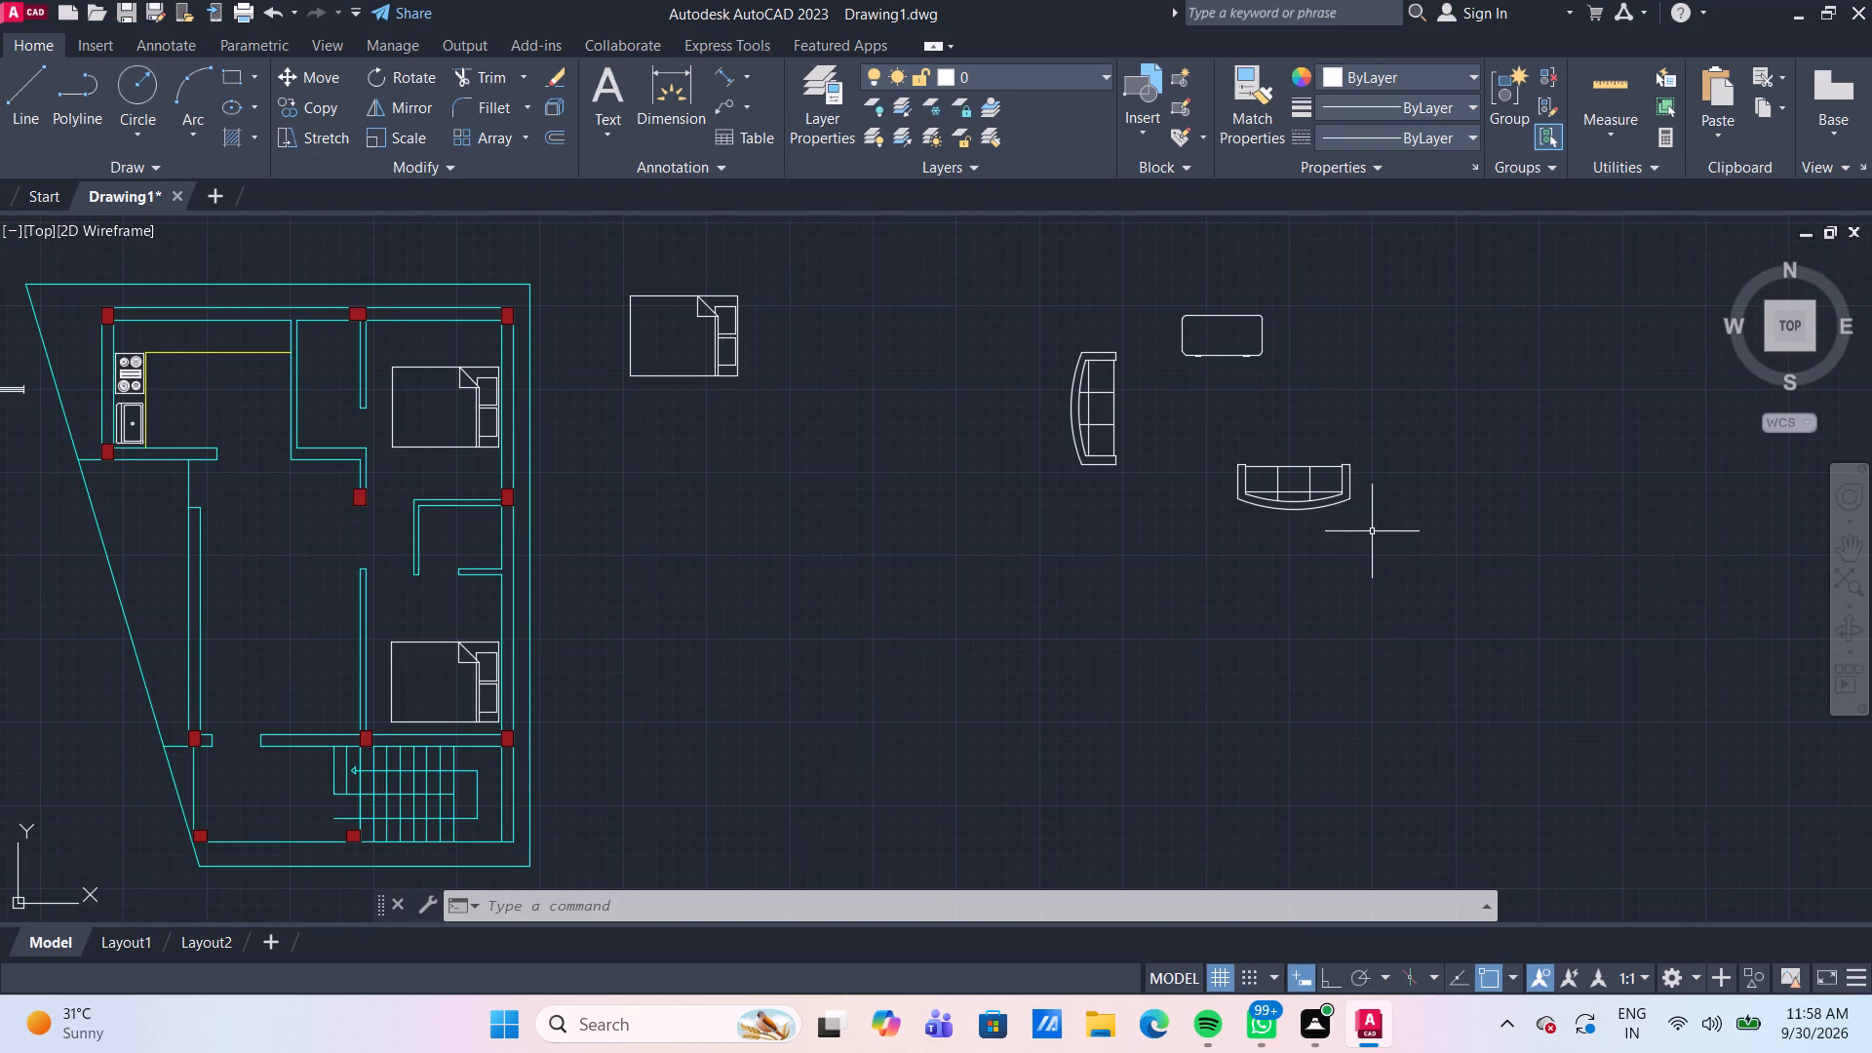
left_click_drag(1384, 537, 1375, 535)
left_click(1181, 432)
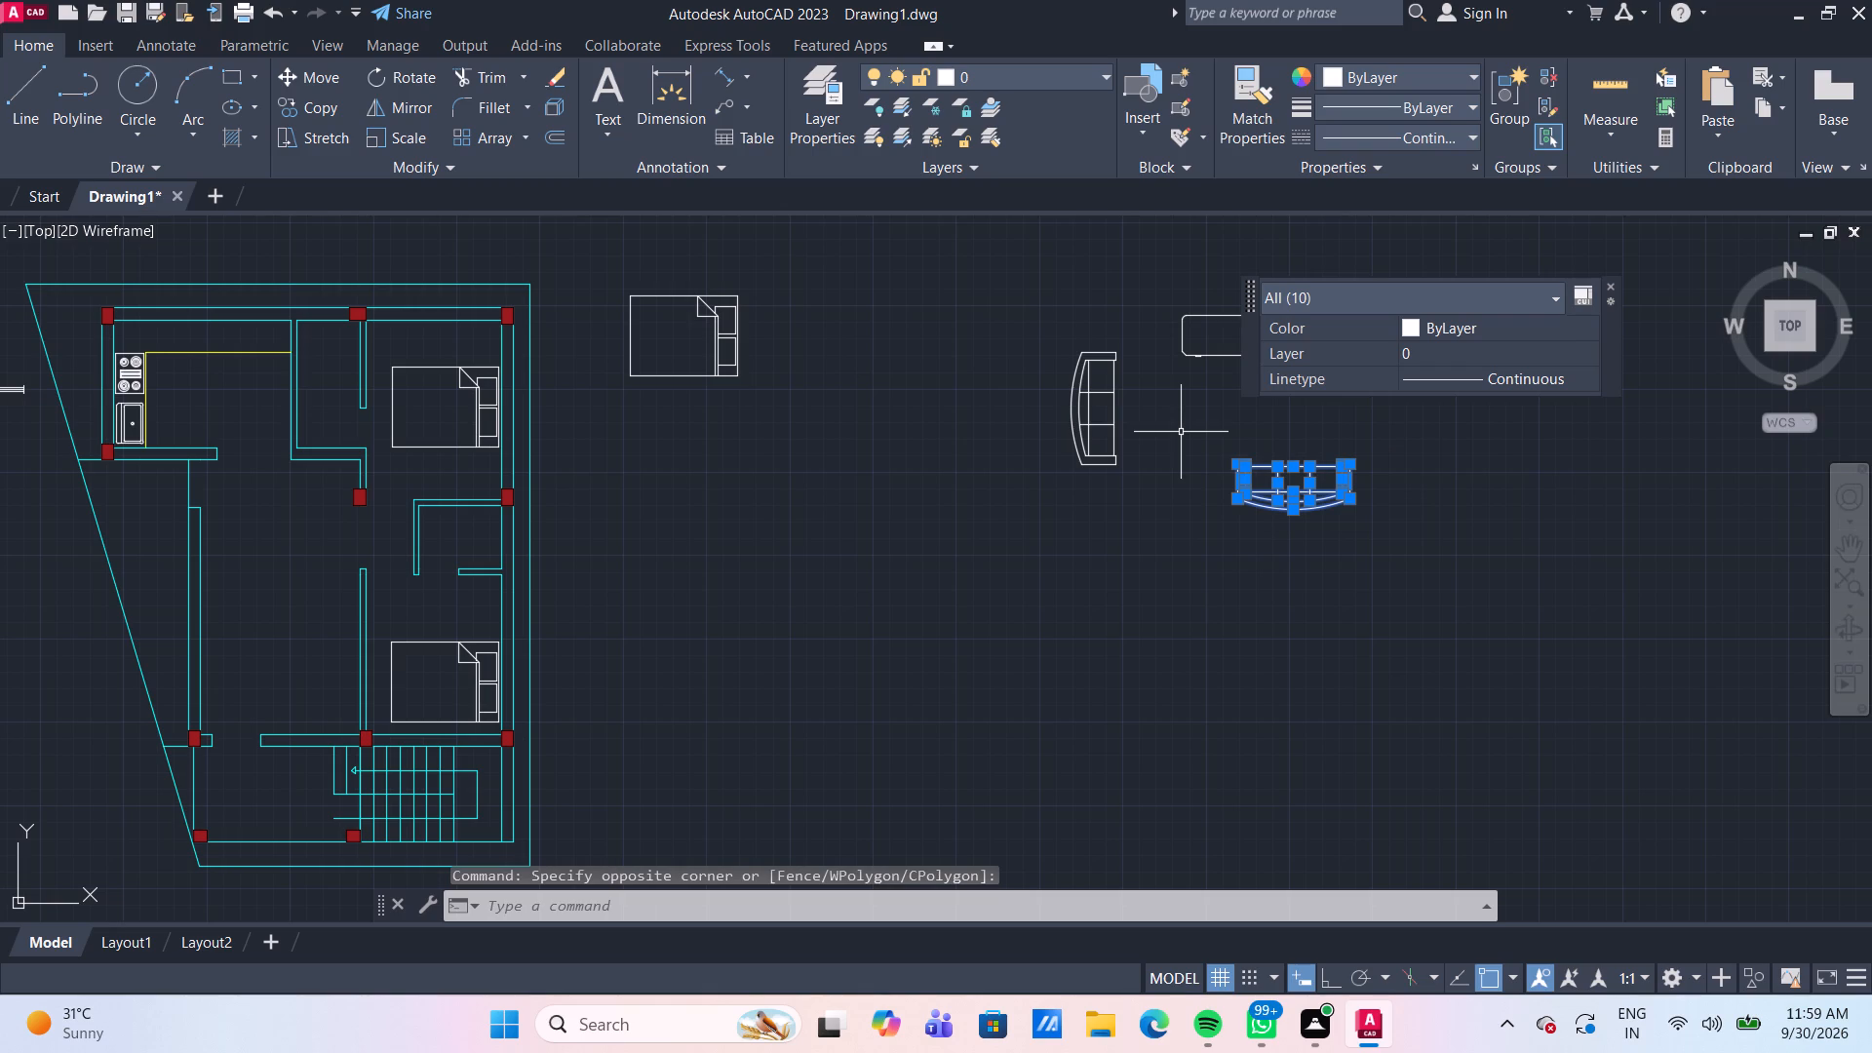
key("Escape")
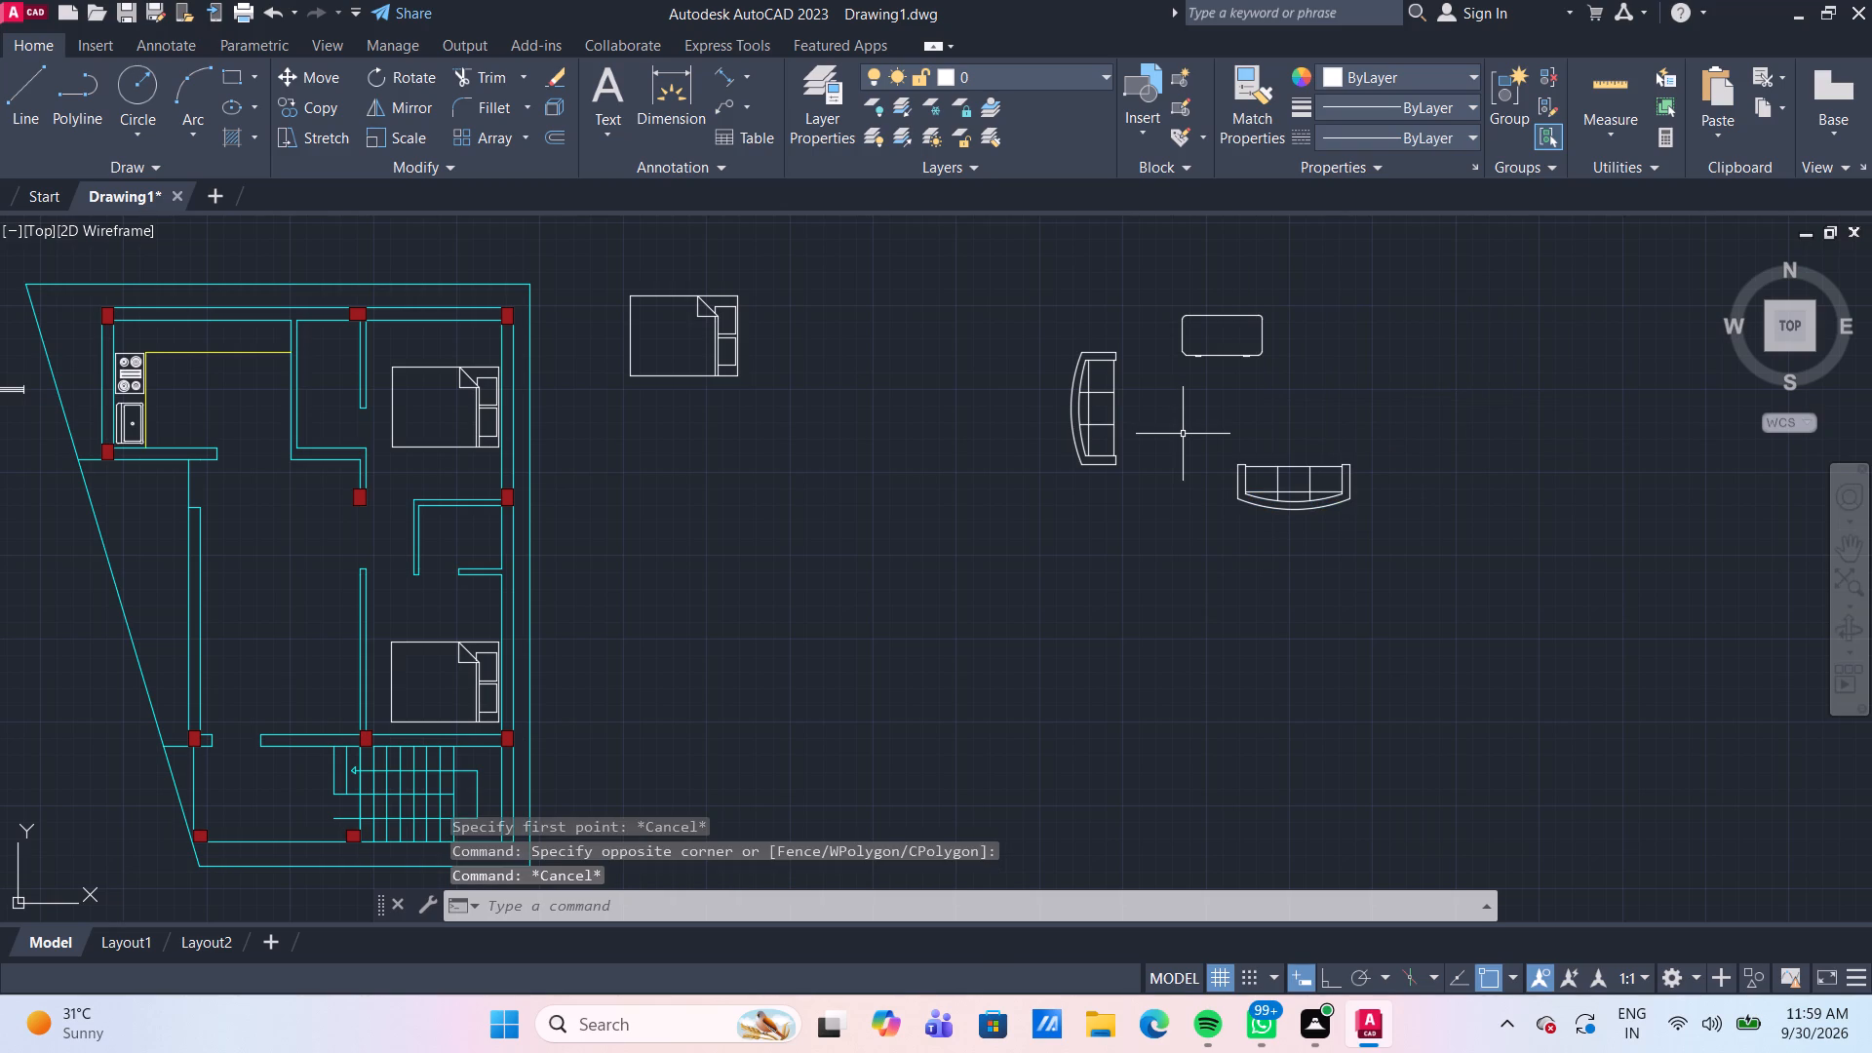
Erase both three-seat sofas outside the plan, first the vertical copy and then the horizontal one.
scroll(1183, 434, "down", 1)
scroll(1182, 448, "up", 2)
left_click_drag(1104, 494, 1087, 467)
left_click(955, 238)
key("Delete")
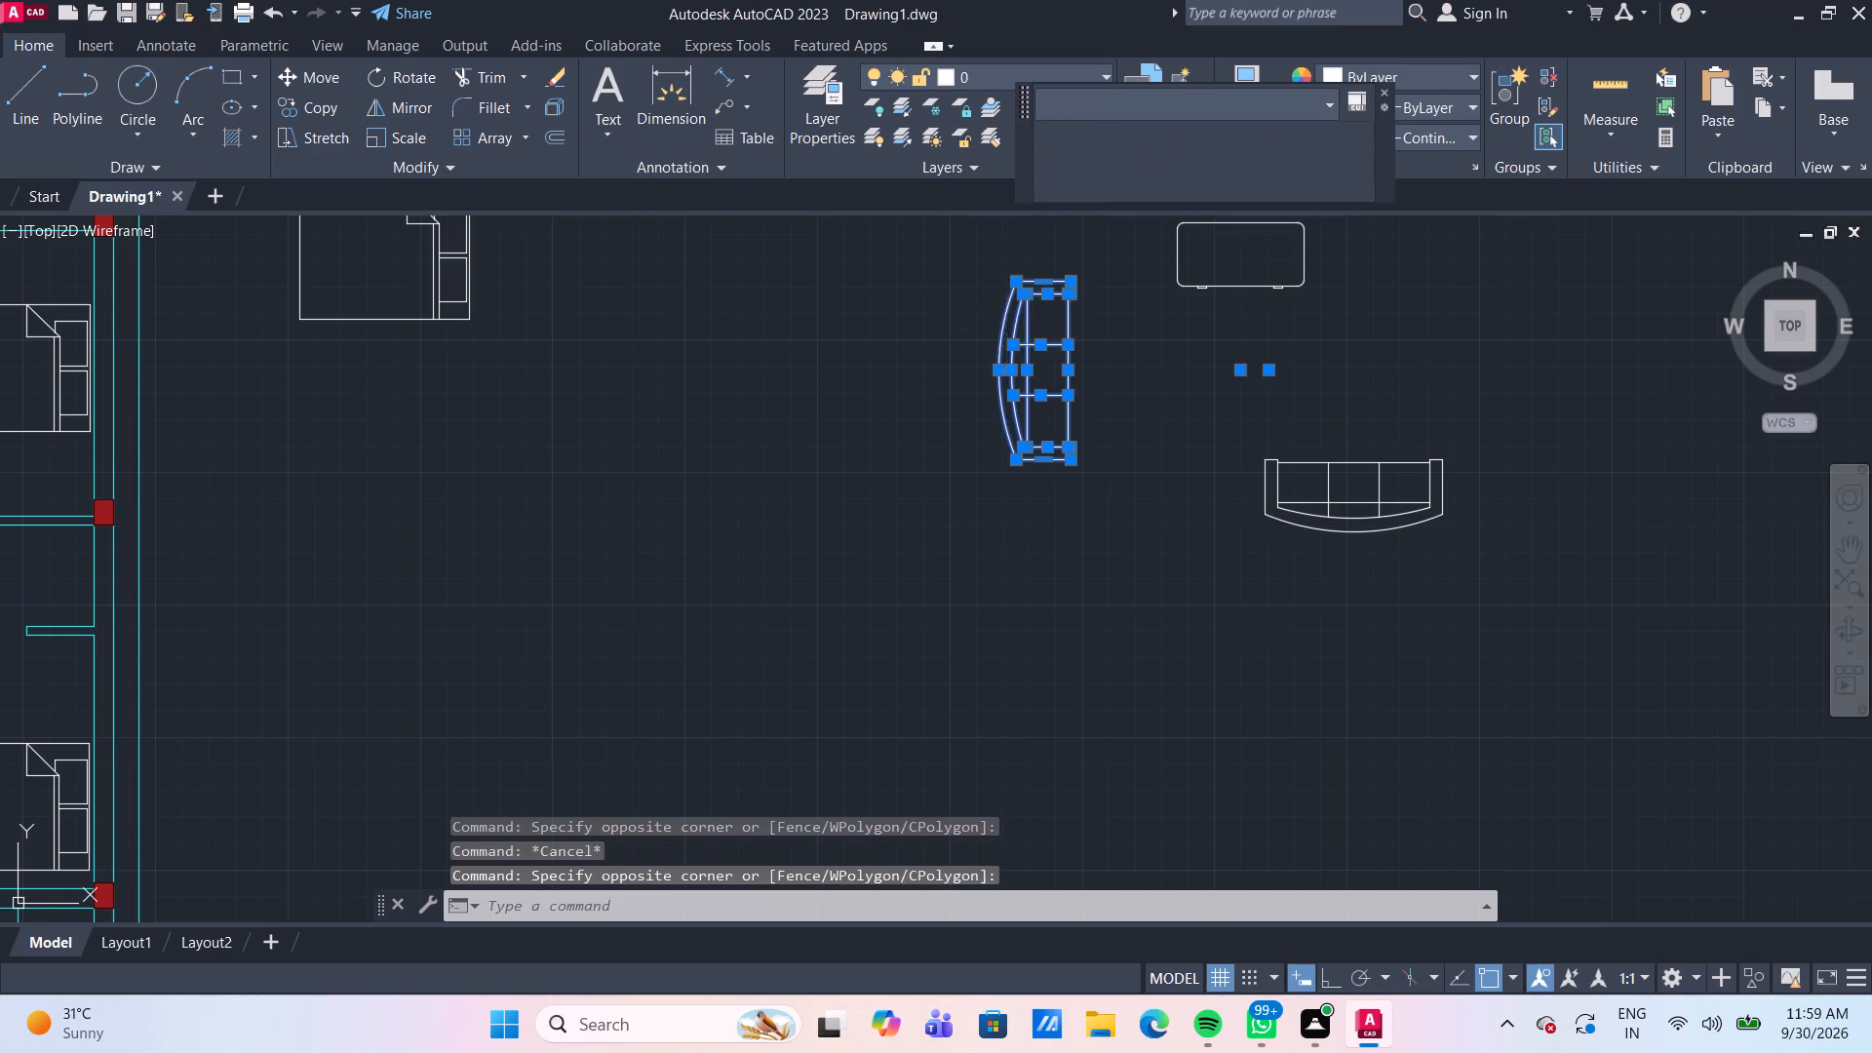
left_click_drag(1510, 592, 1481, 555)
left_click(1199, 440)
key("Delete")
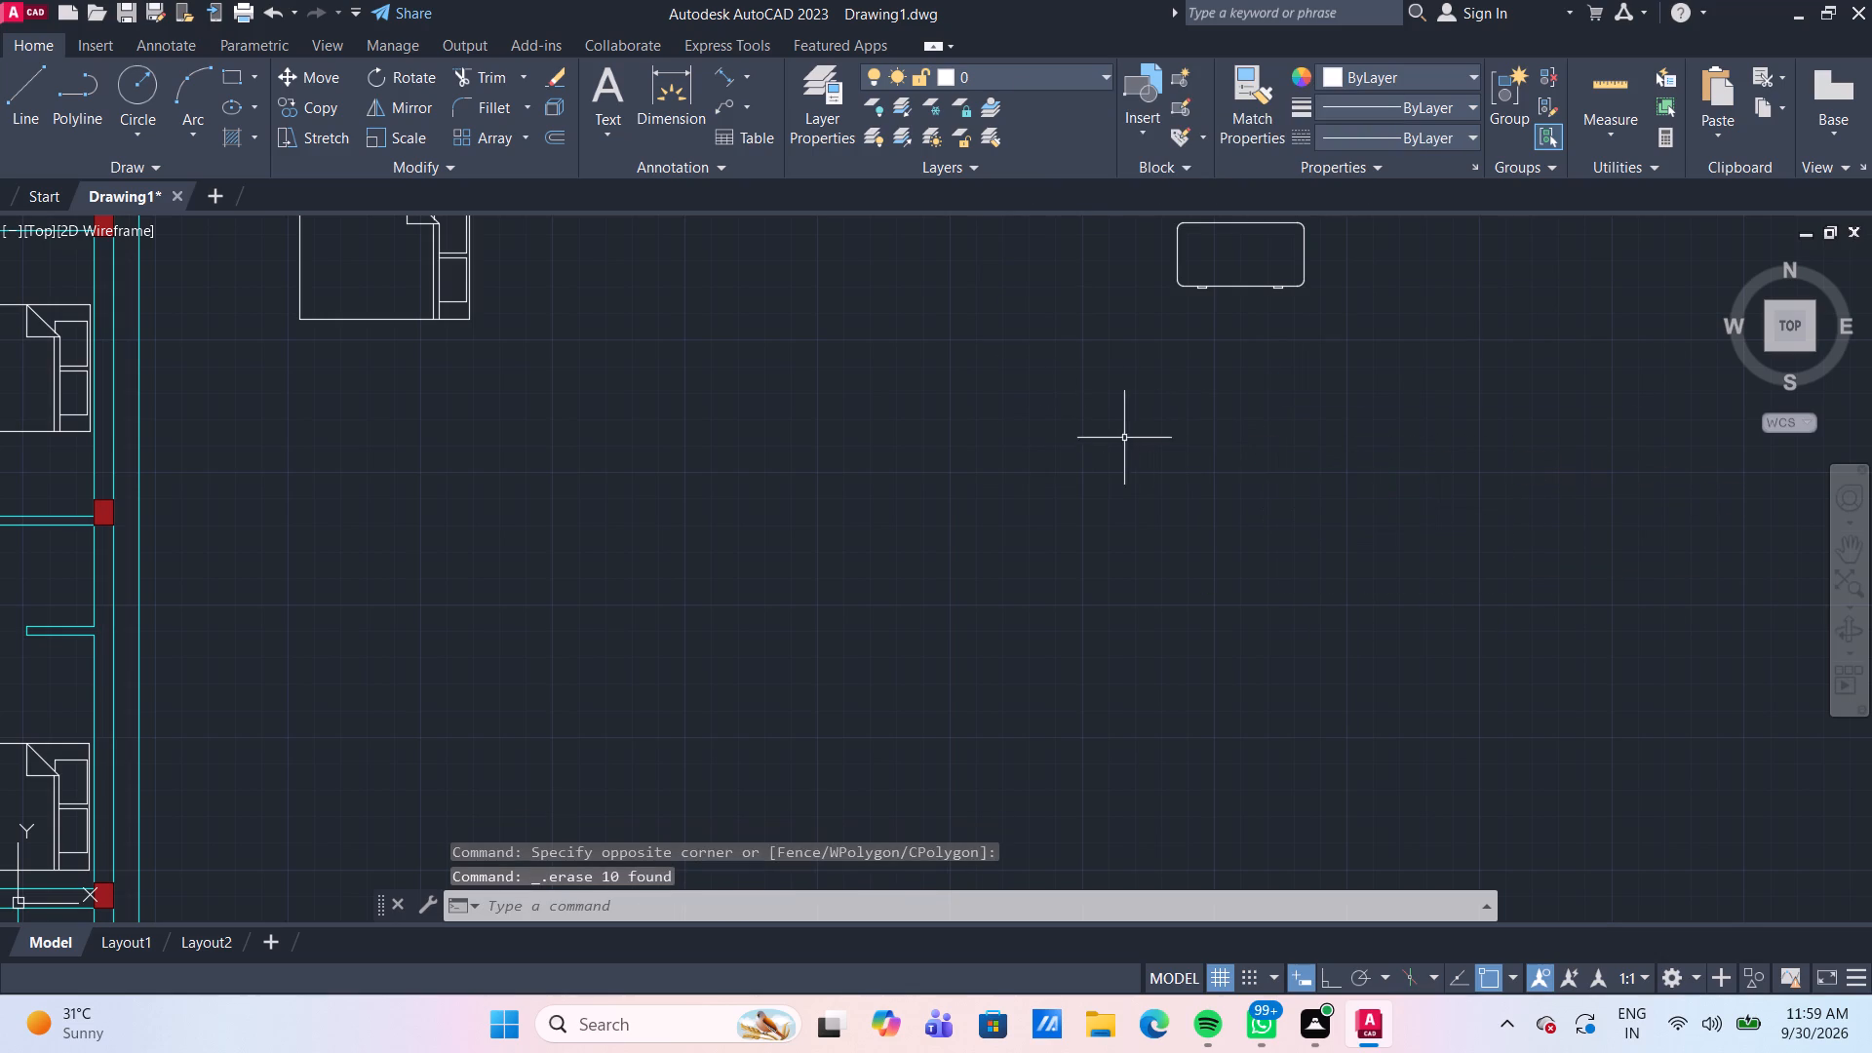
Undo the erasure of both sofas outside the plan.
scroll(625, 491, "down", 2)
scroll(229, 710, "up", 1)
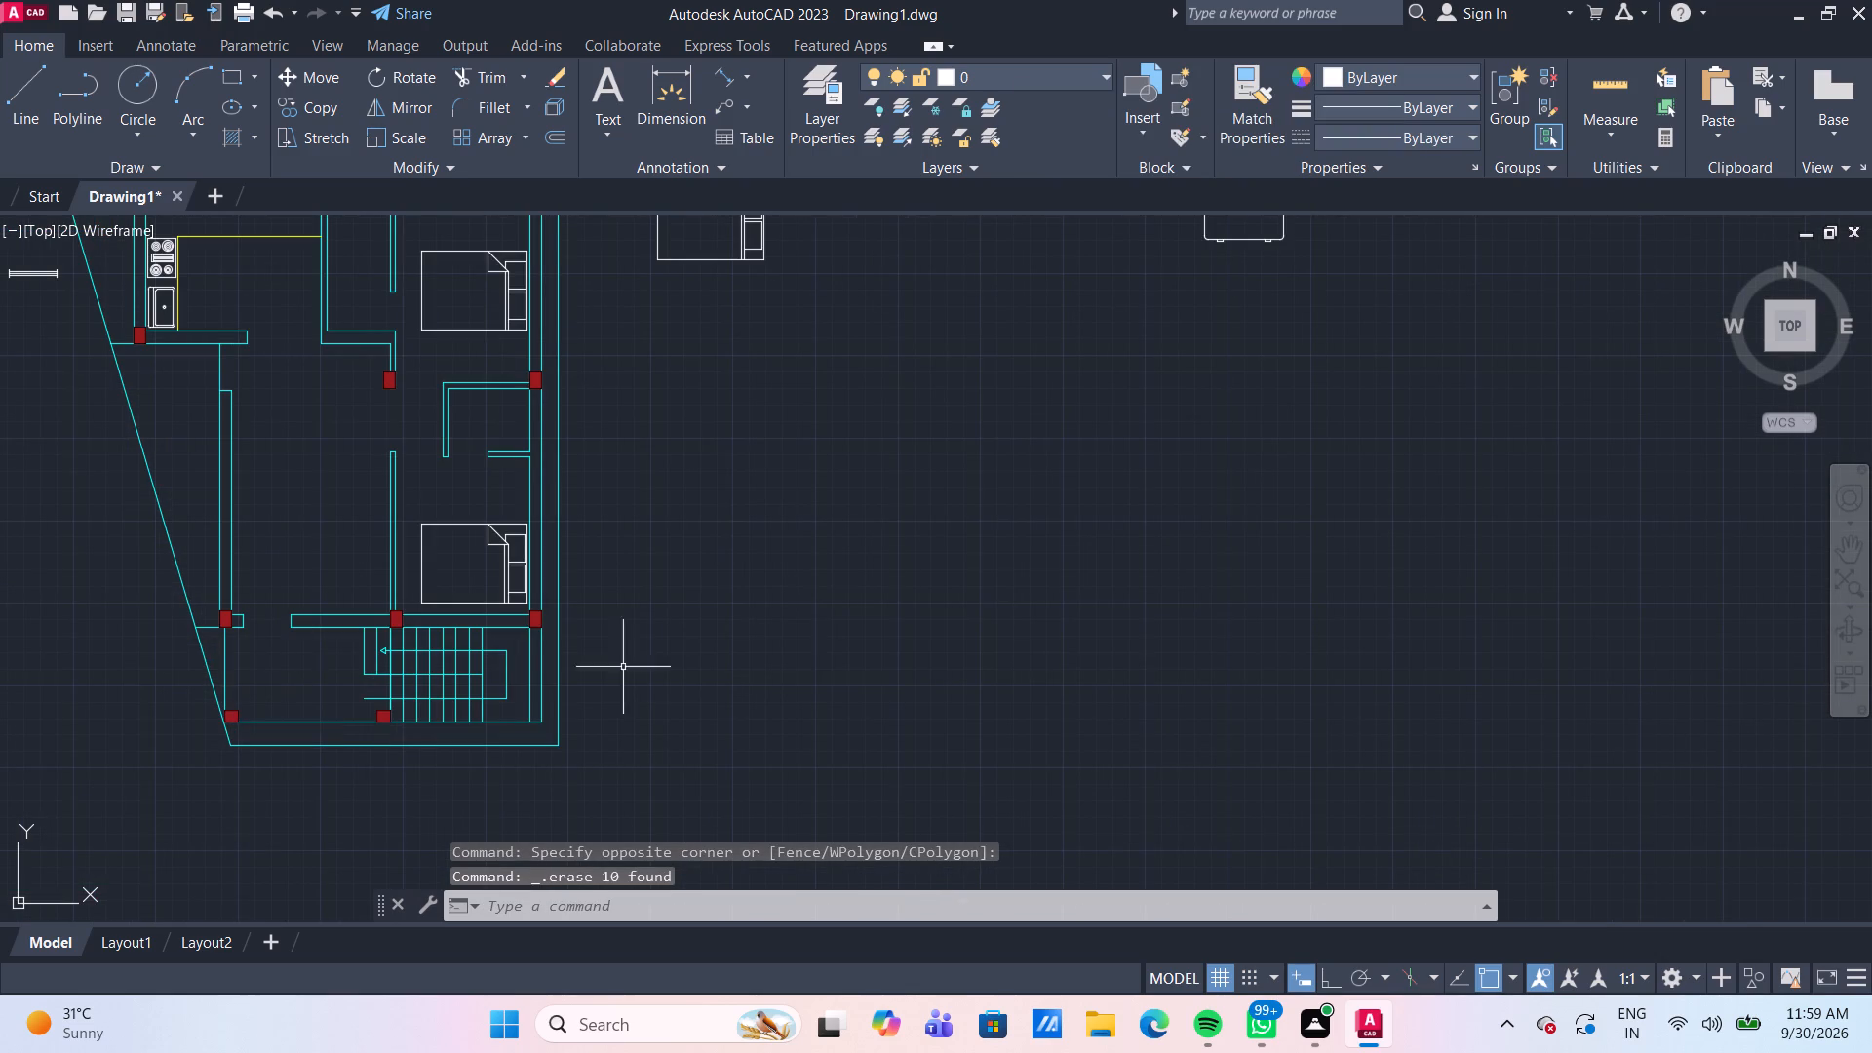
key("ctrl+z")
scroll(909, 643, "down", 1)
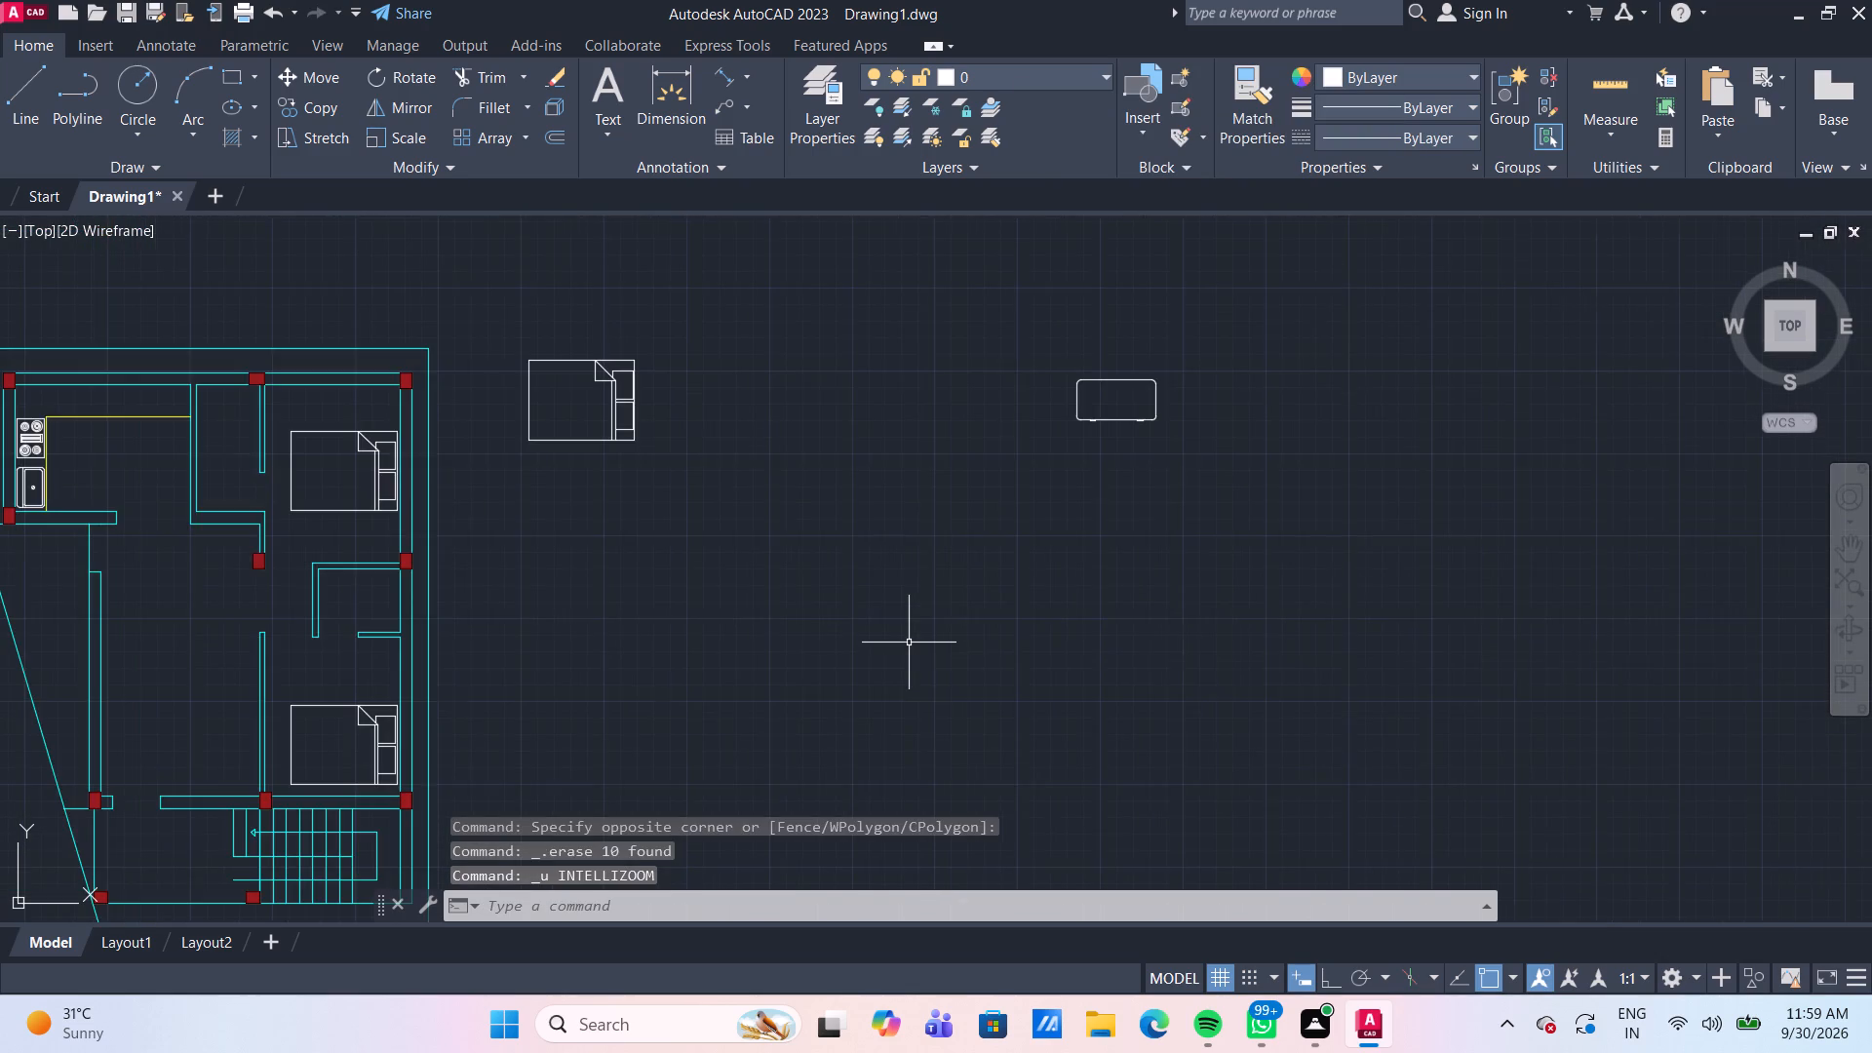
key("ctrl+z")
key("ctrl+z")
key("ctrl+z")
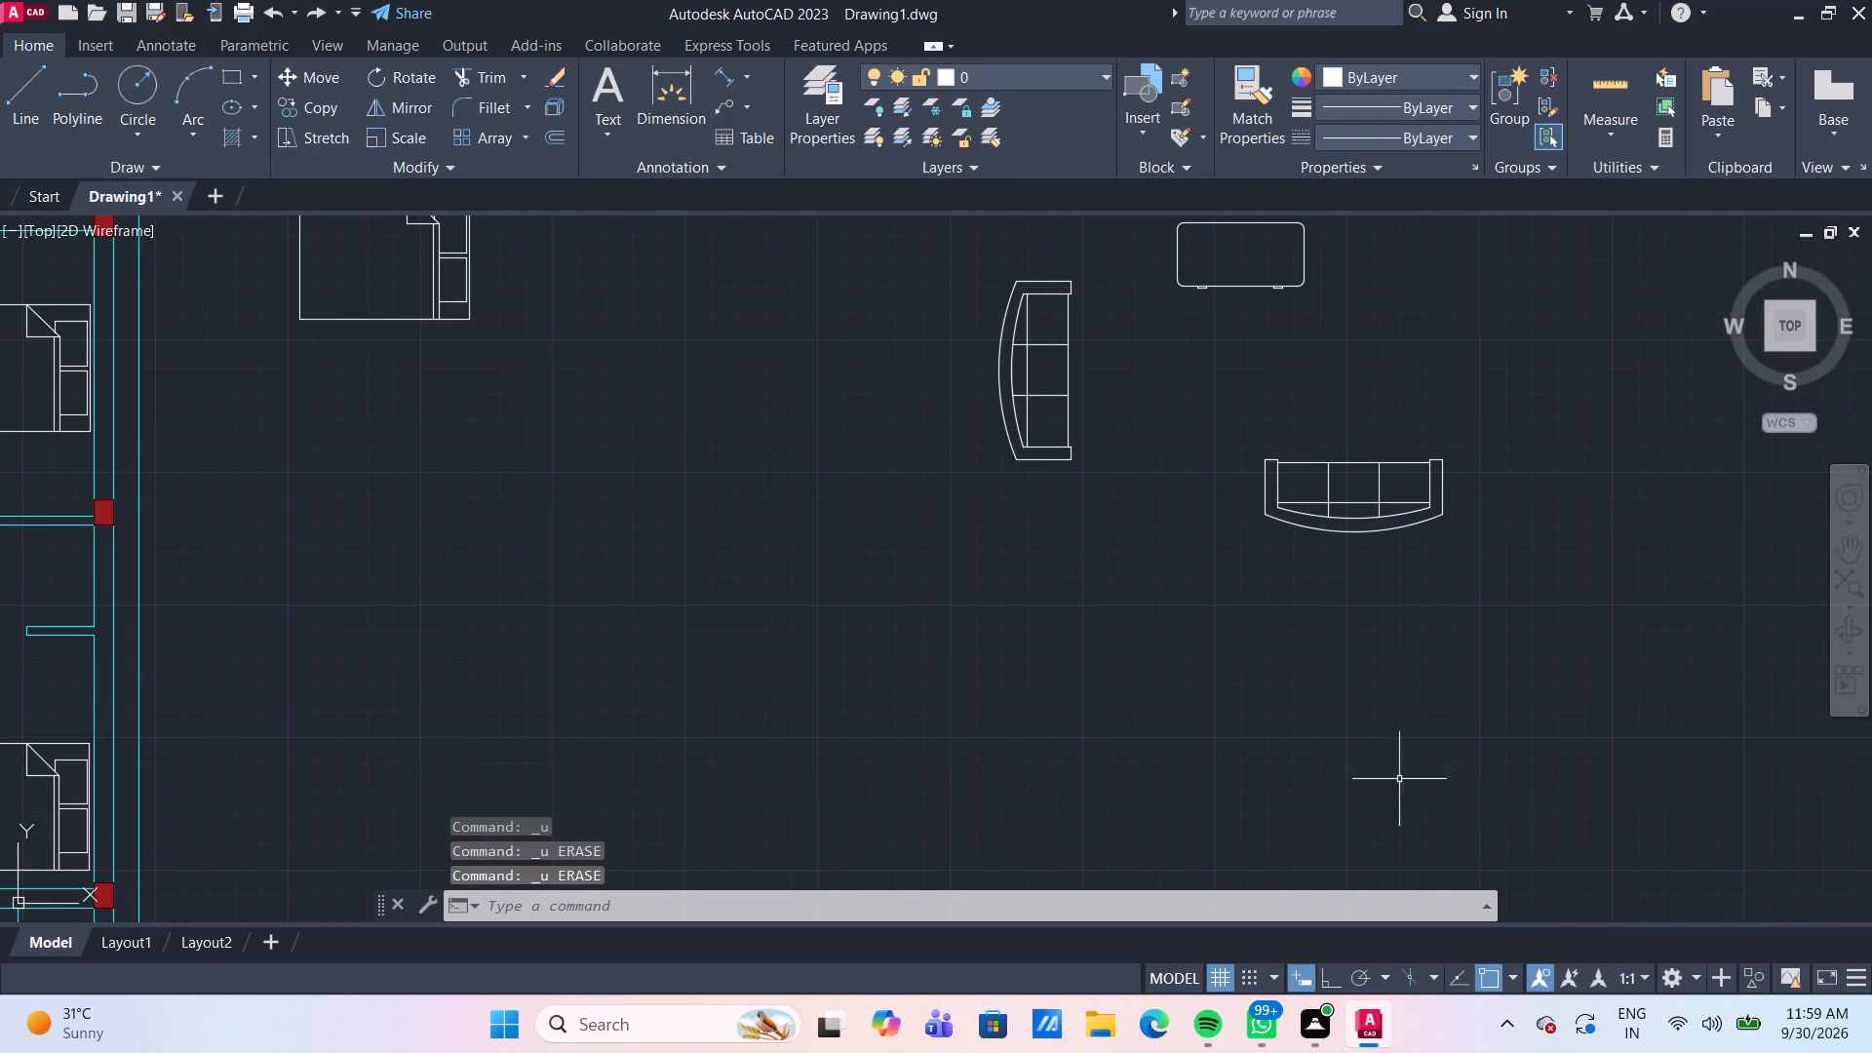
Check the horizontal sofa's seat dimensions with Quick Measure, and end the measuring.
middle_click_drag(1343, 648, 1127, 524)
middle_click_drag(1076, 609, 1105, 561)
middle_click_drag(1304, 408, 1045, 592)
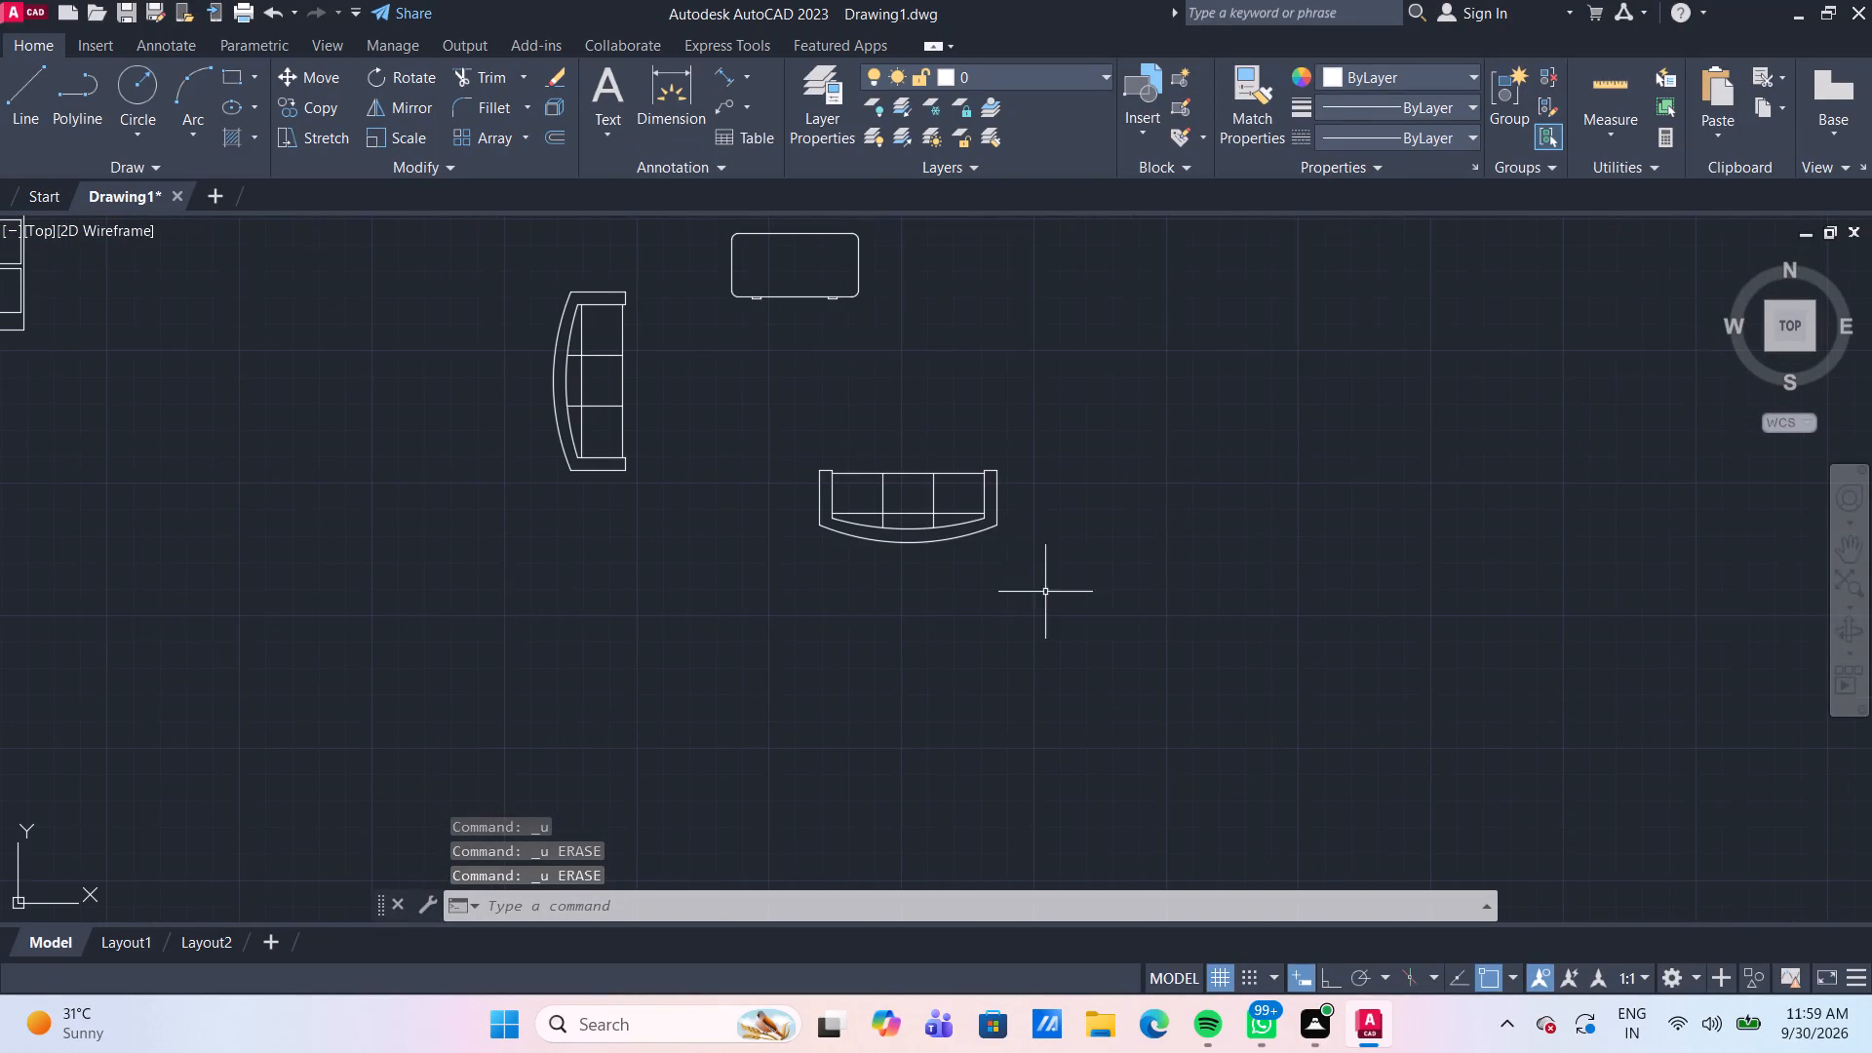
scroll(930, 450, "up", 1)
scroll(947, 548, "up", 1)
middle_click_drag(947, 540, 963, 480)
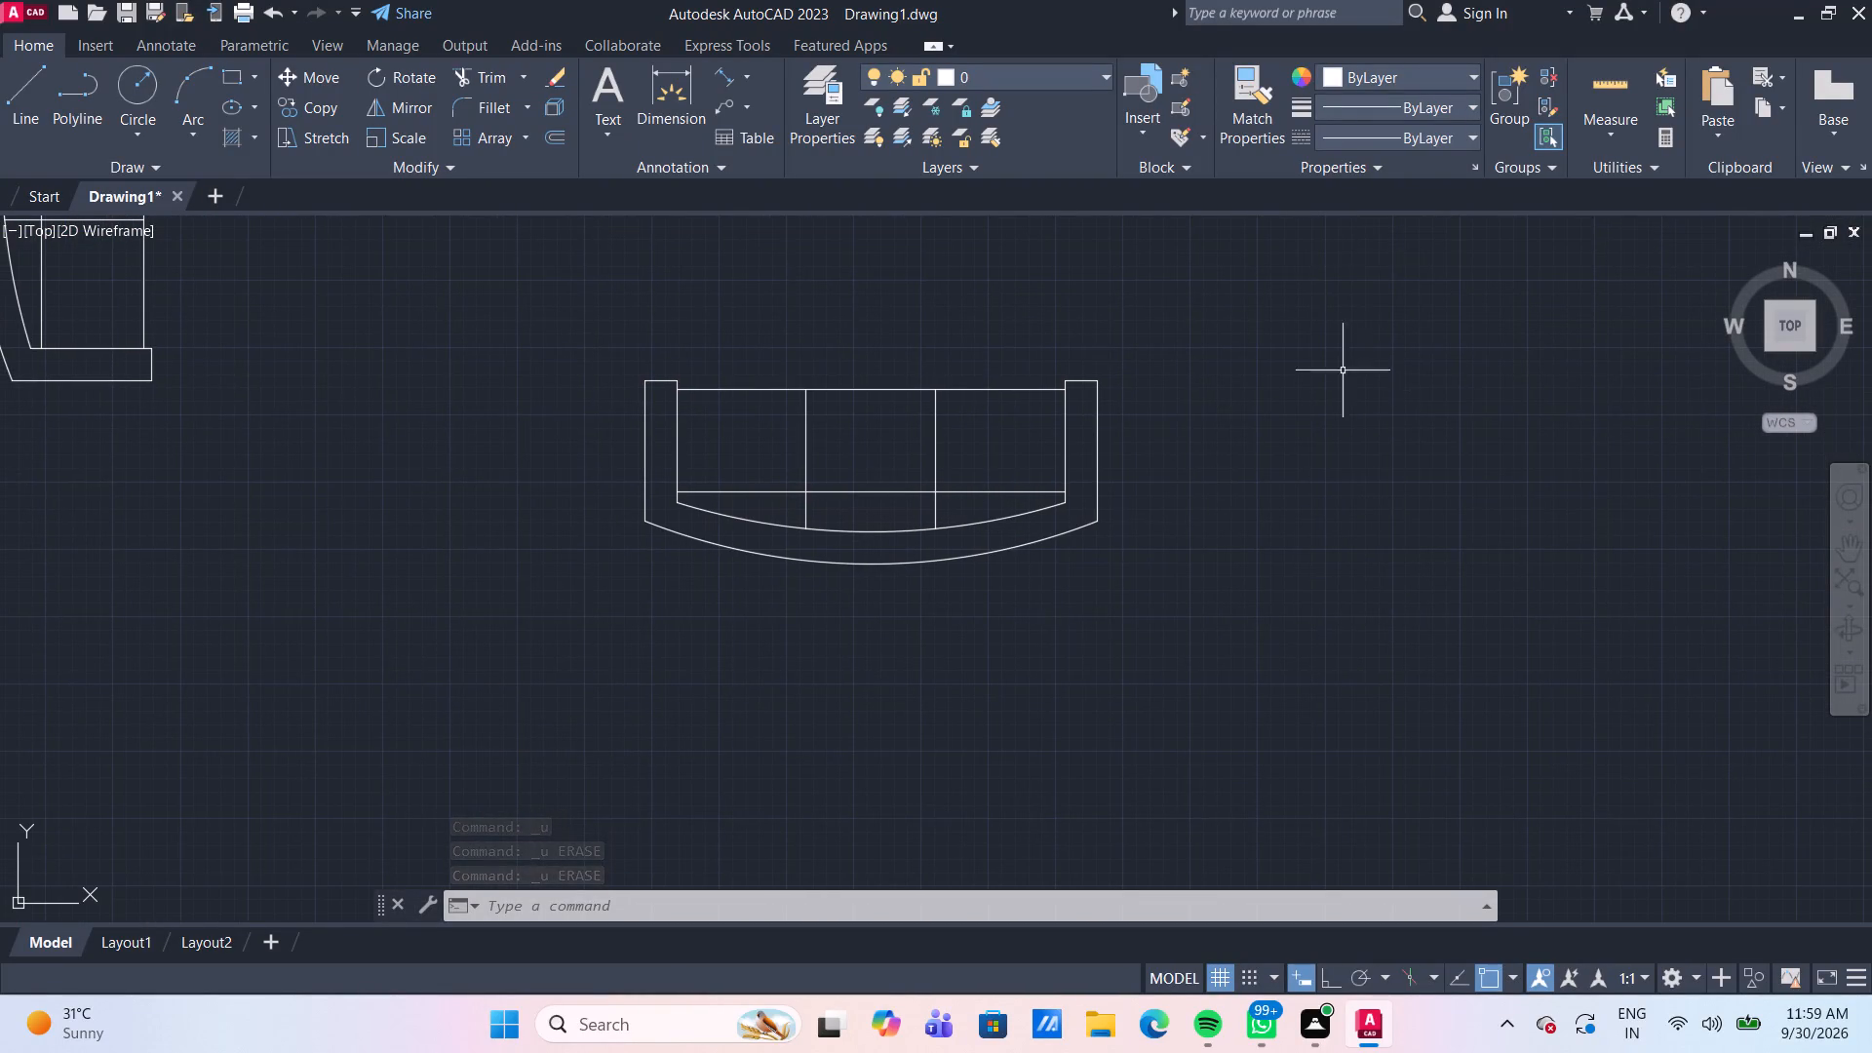
left_click(1618, 81)
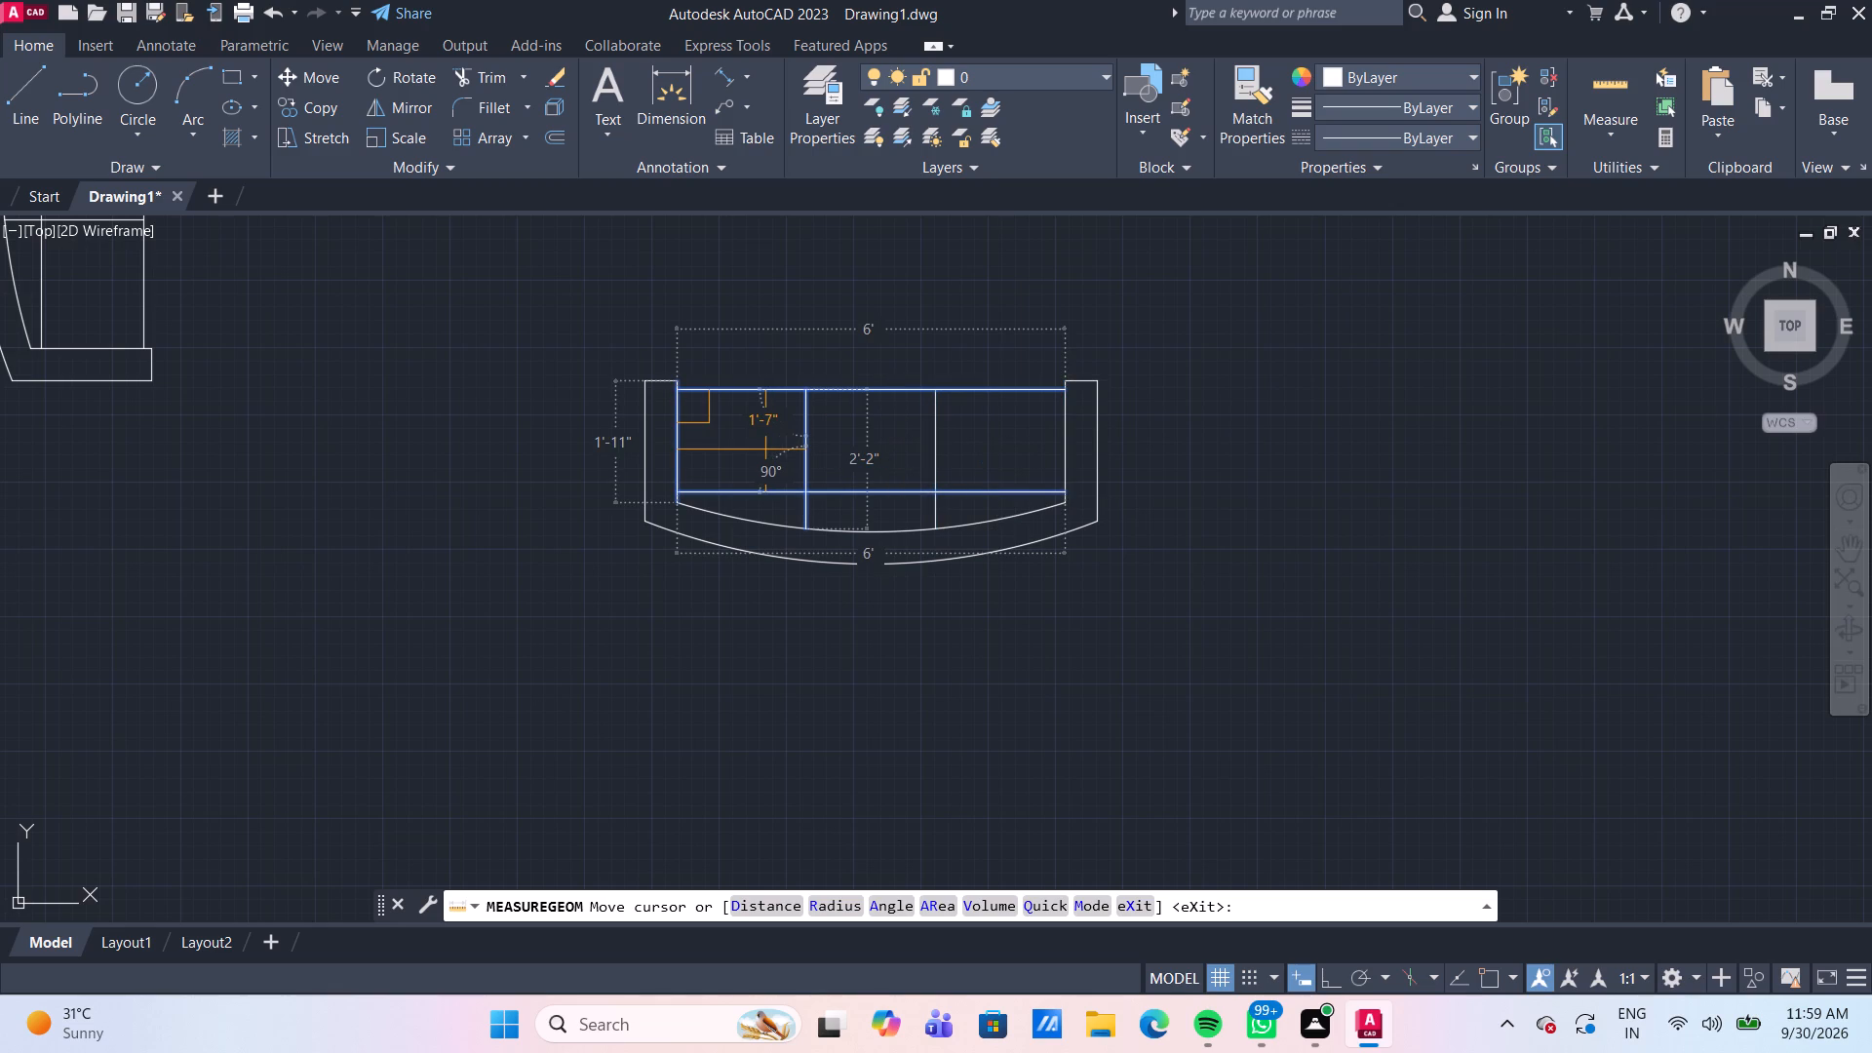
key("Escape")
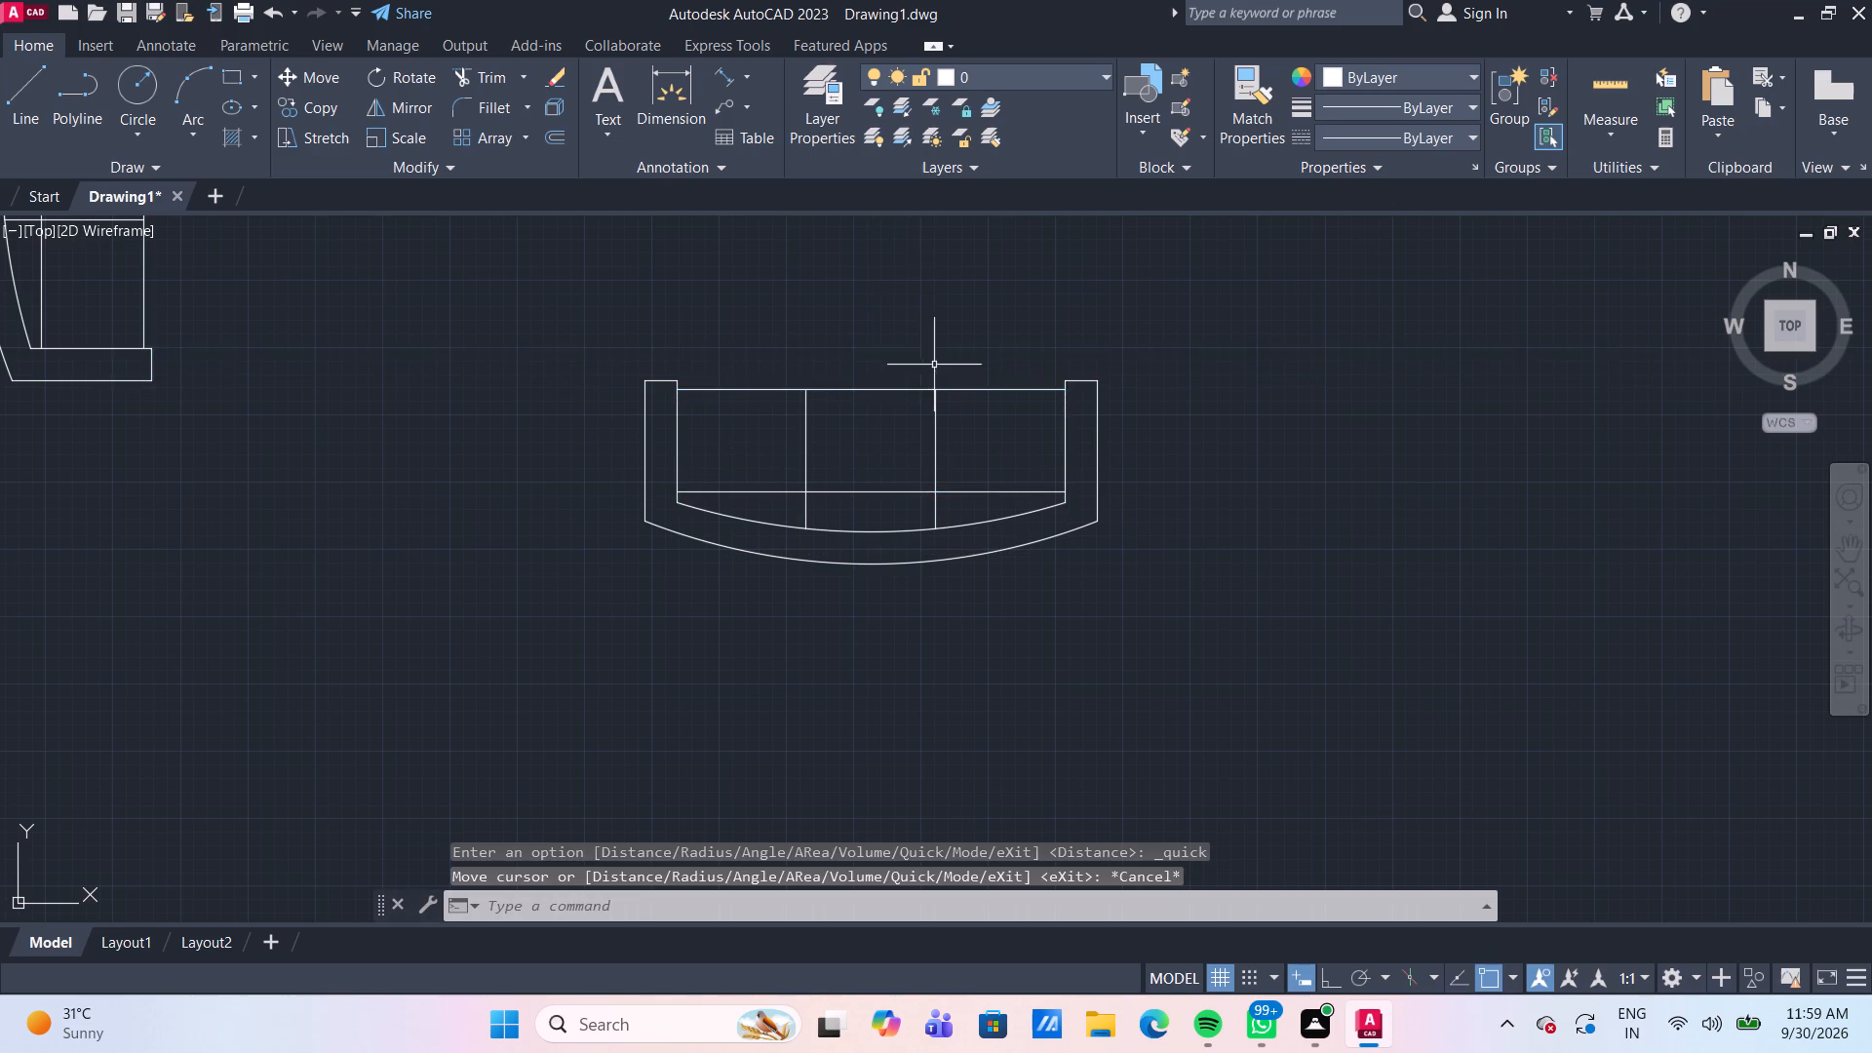
scroll(958, 483, "down", 2)
middle_click_drag(996, 558, 1016, 505)
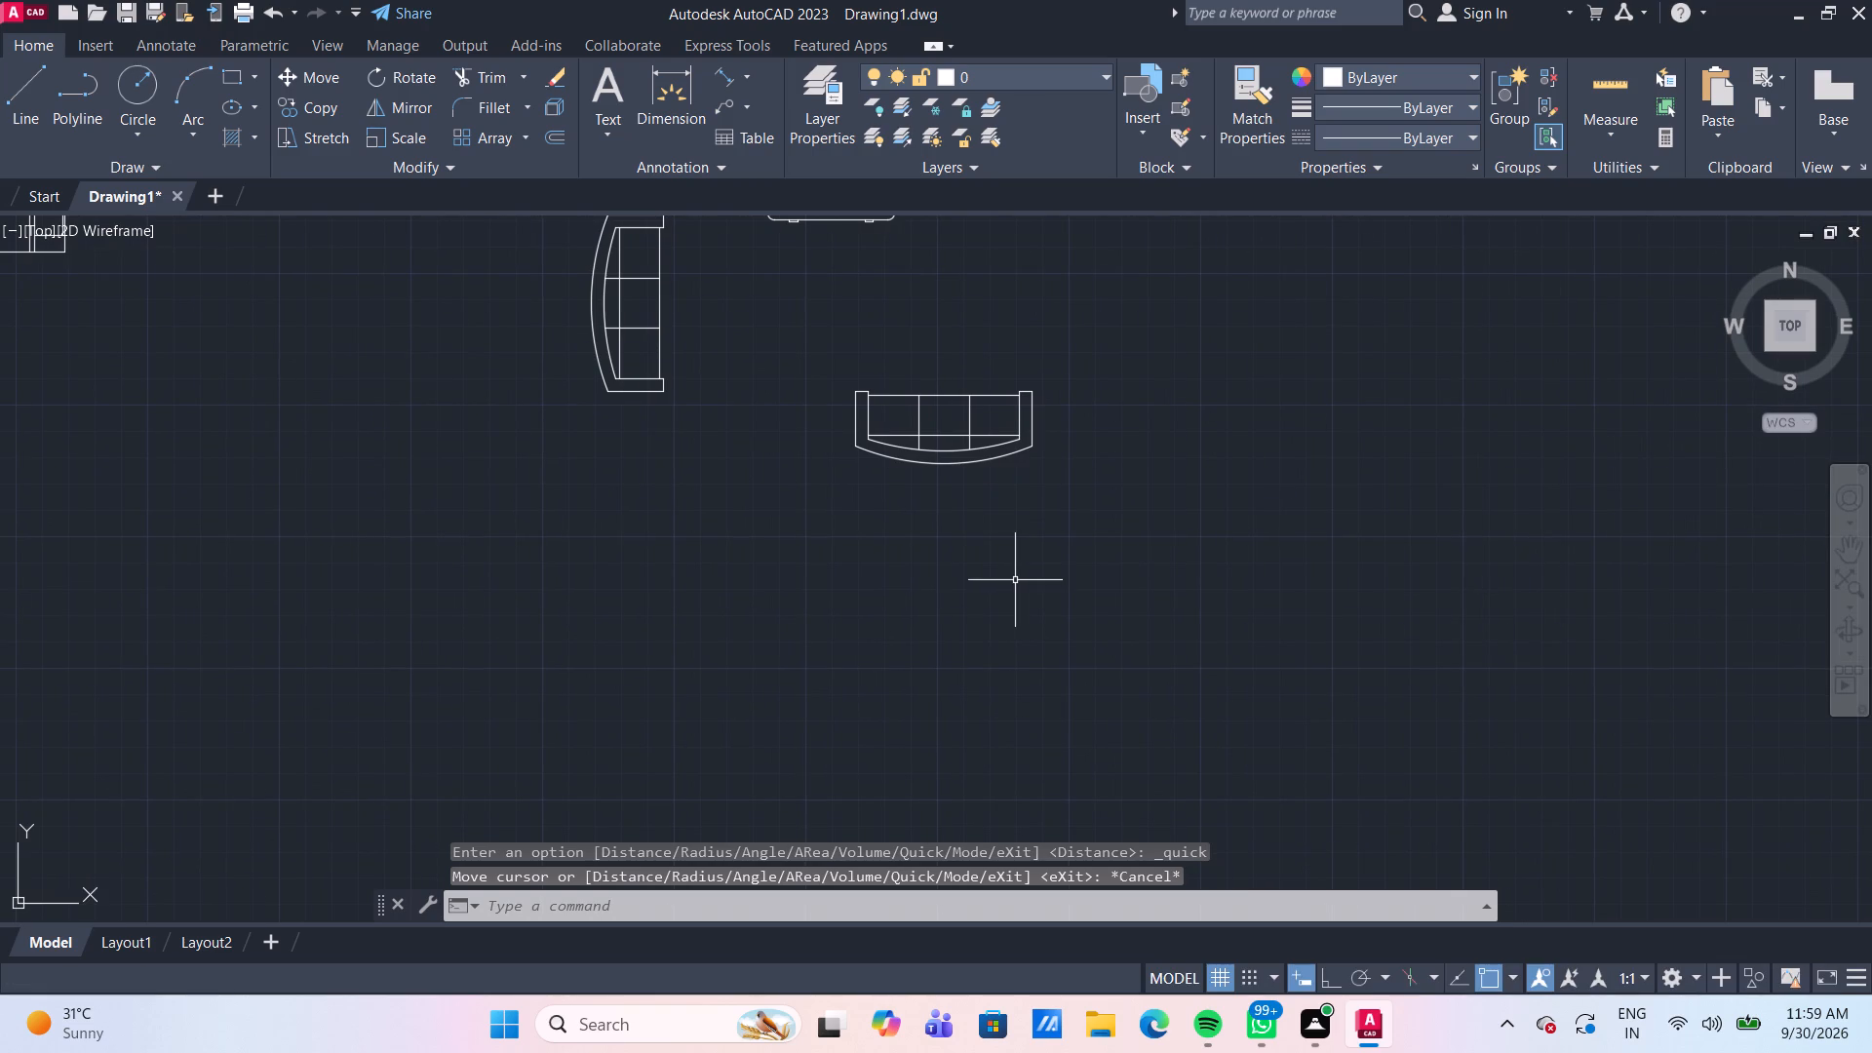
Draw a closed 3'9" by 1'3" rectangle of straight orthogonal lines below the horizontal sofa as the new sofa's seat.
middle_click_drag(1014, 565, 989, 485)
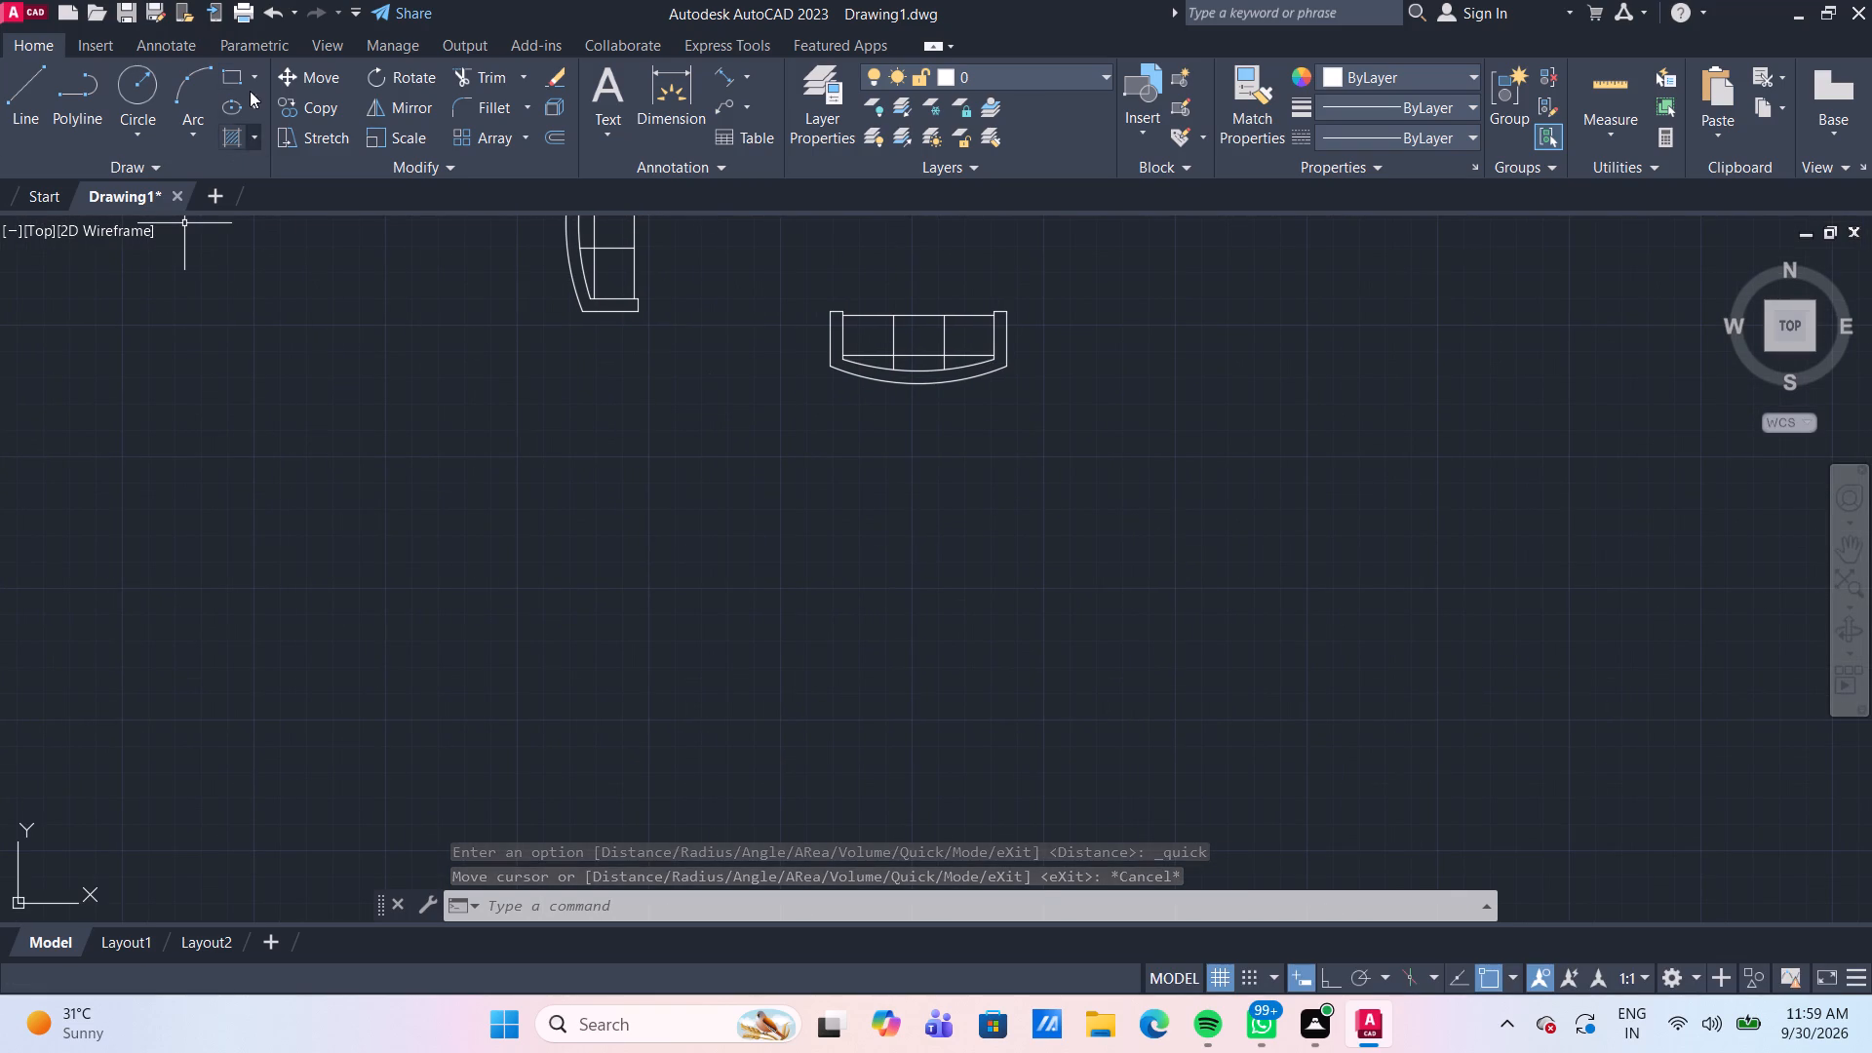
left_click(15, 97)
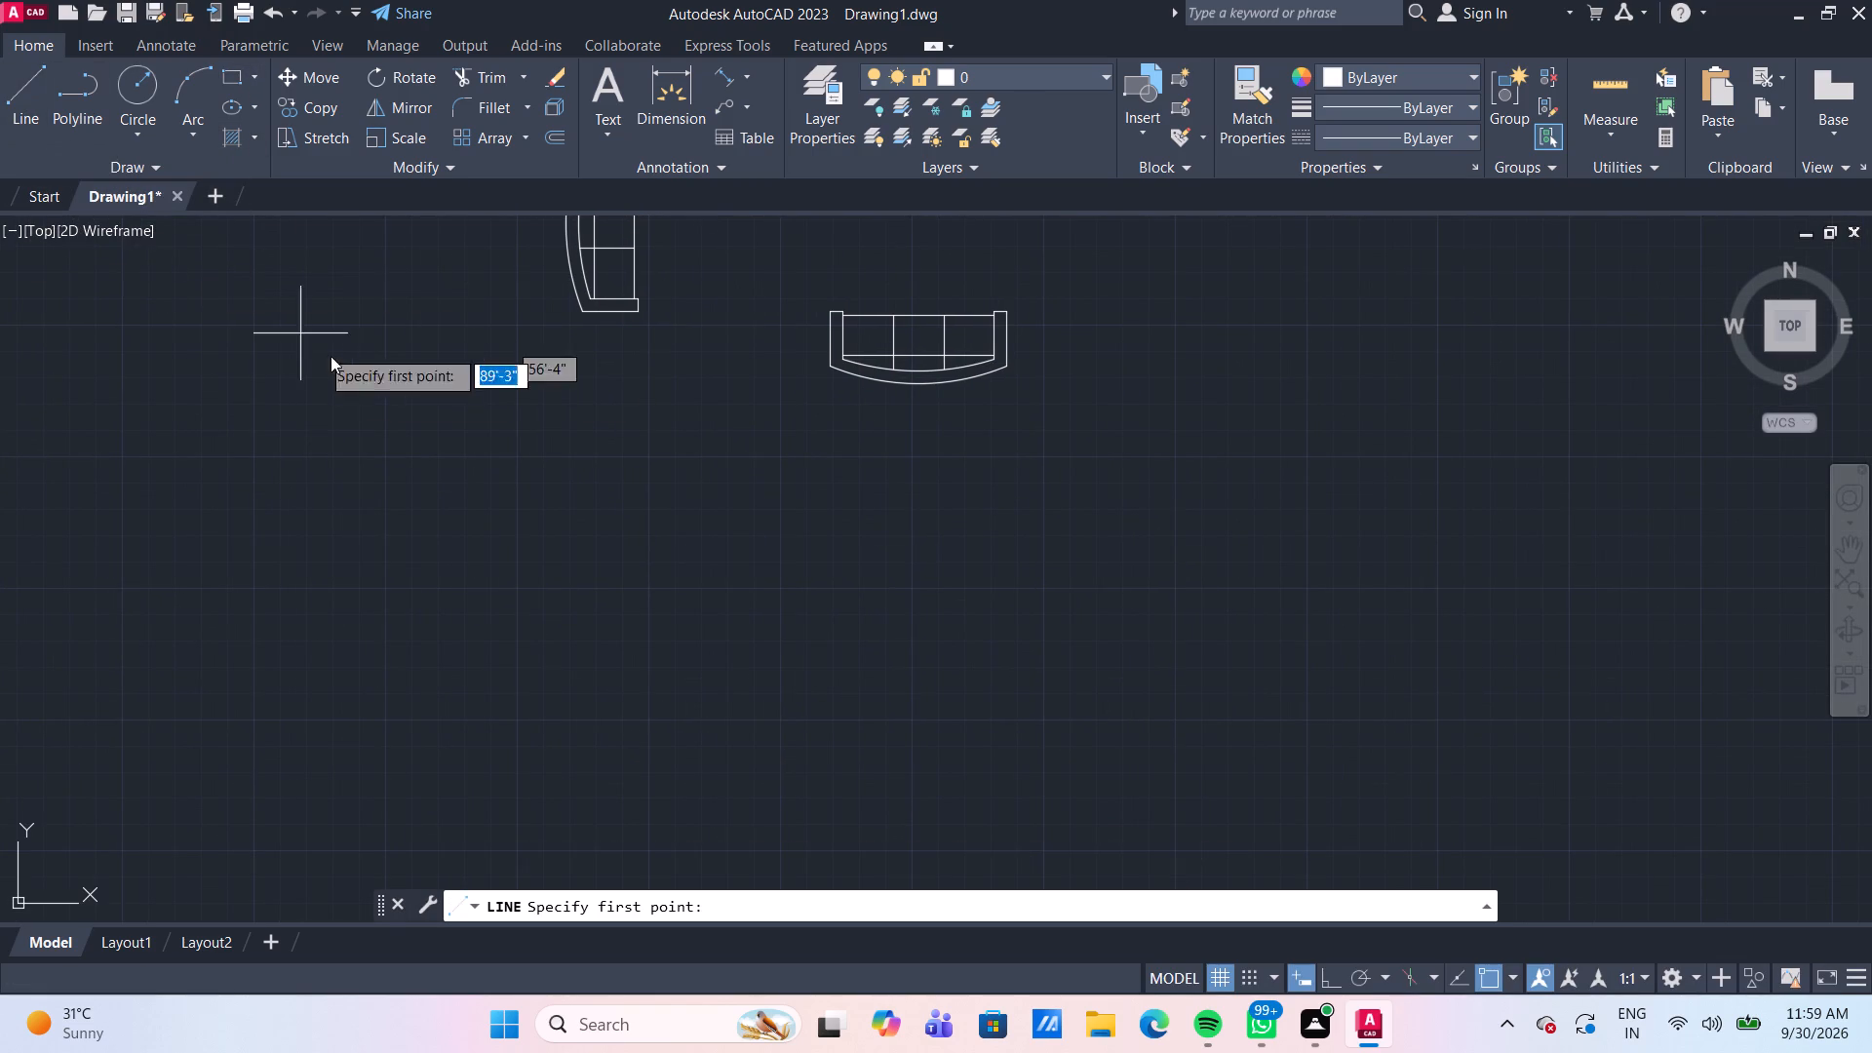
left_click_drag(891, 582, 887, 572)
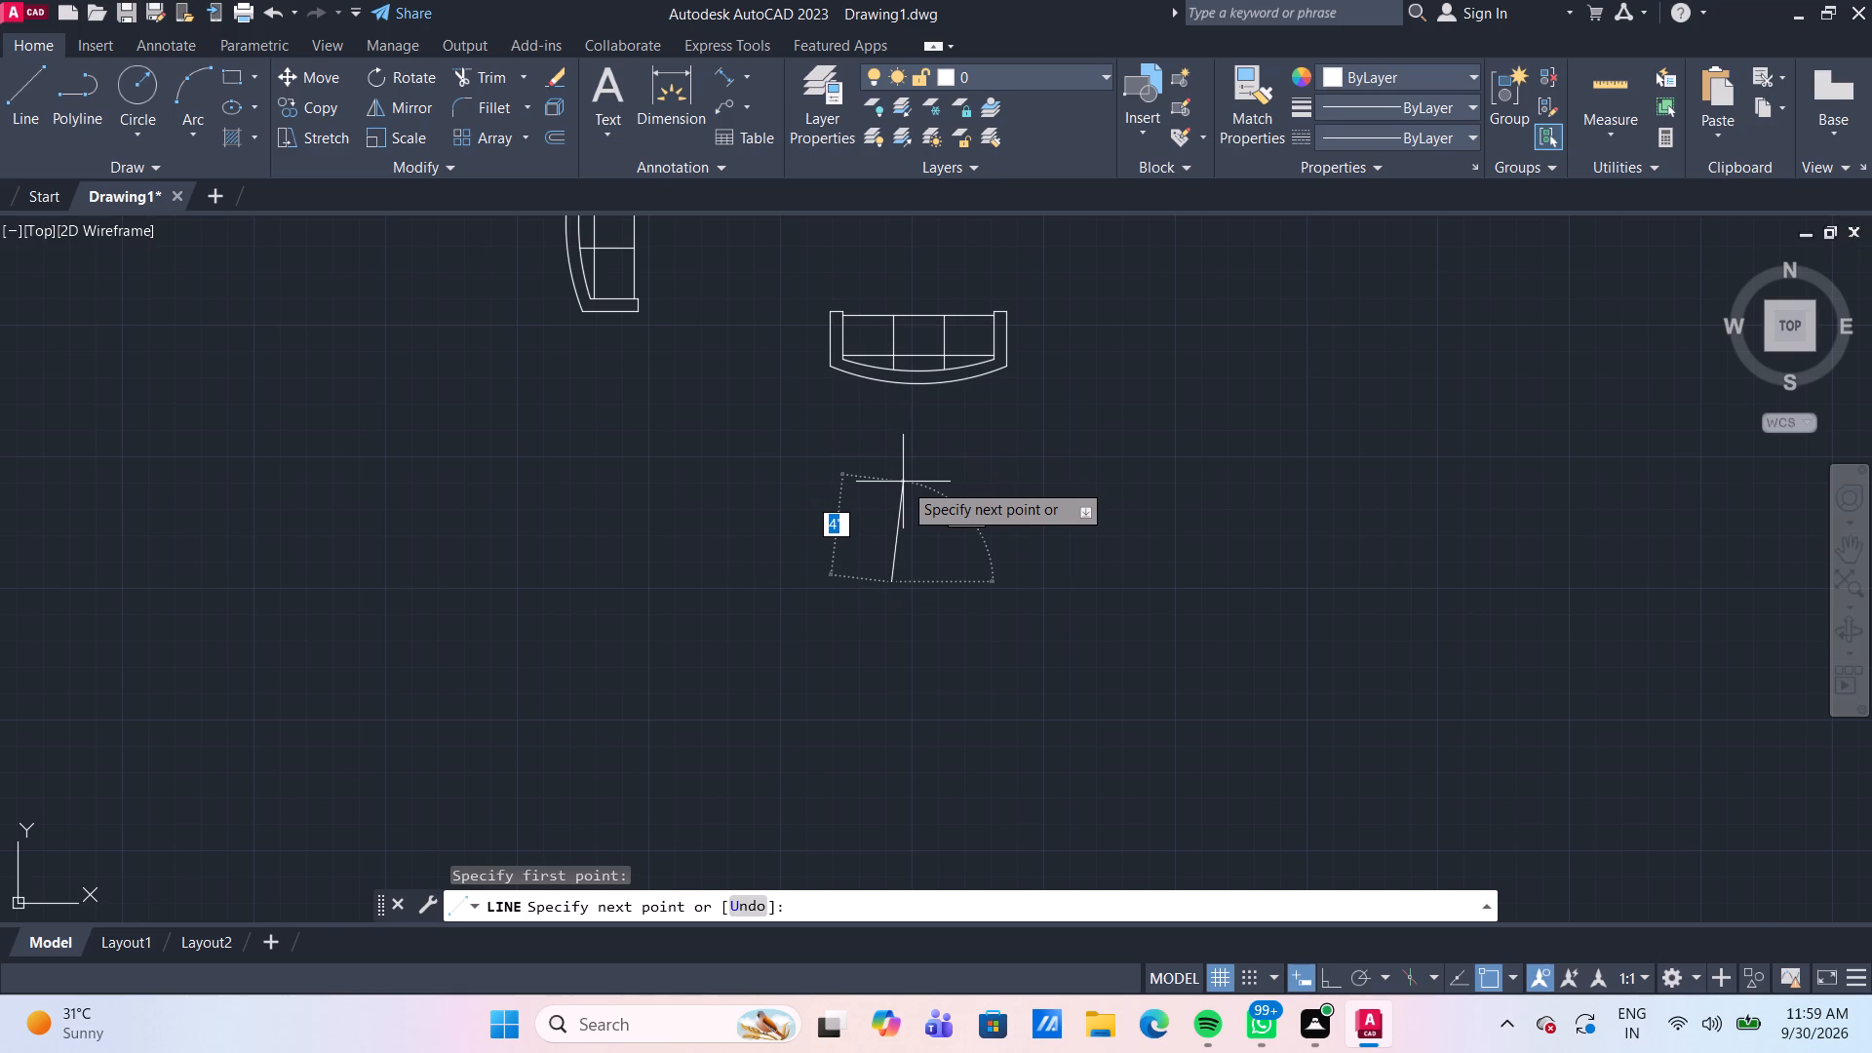
key("F8")
type("1'")
type("3\"")
key("Return")
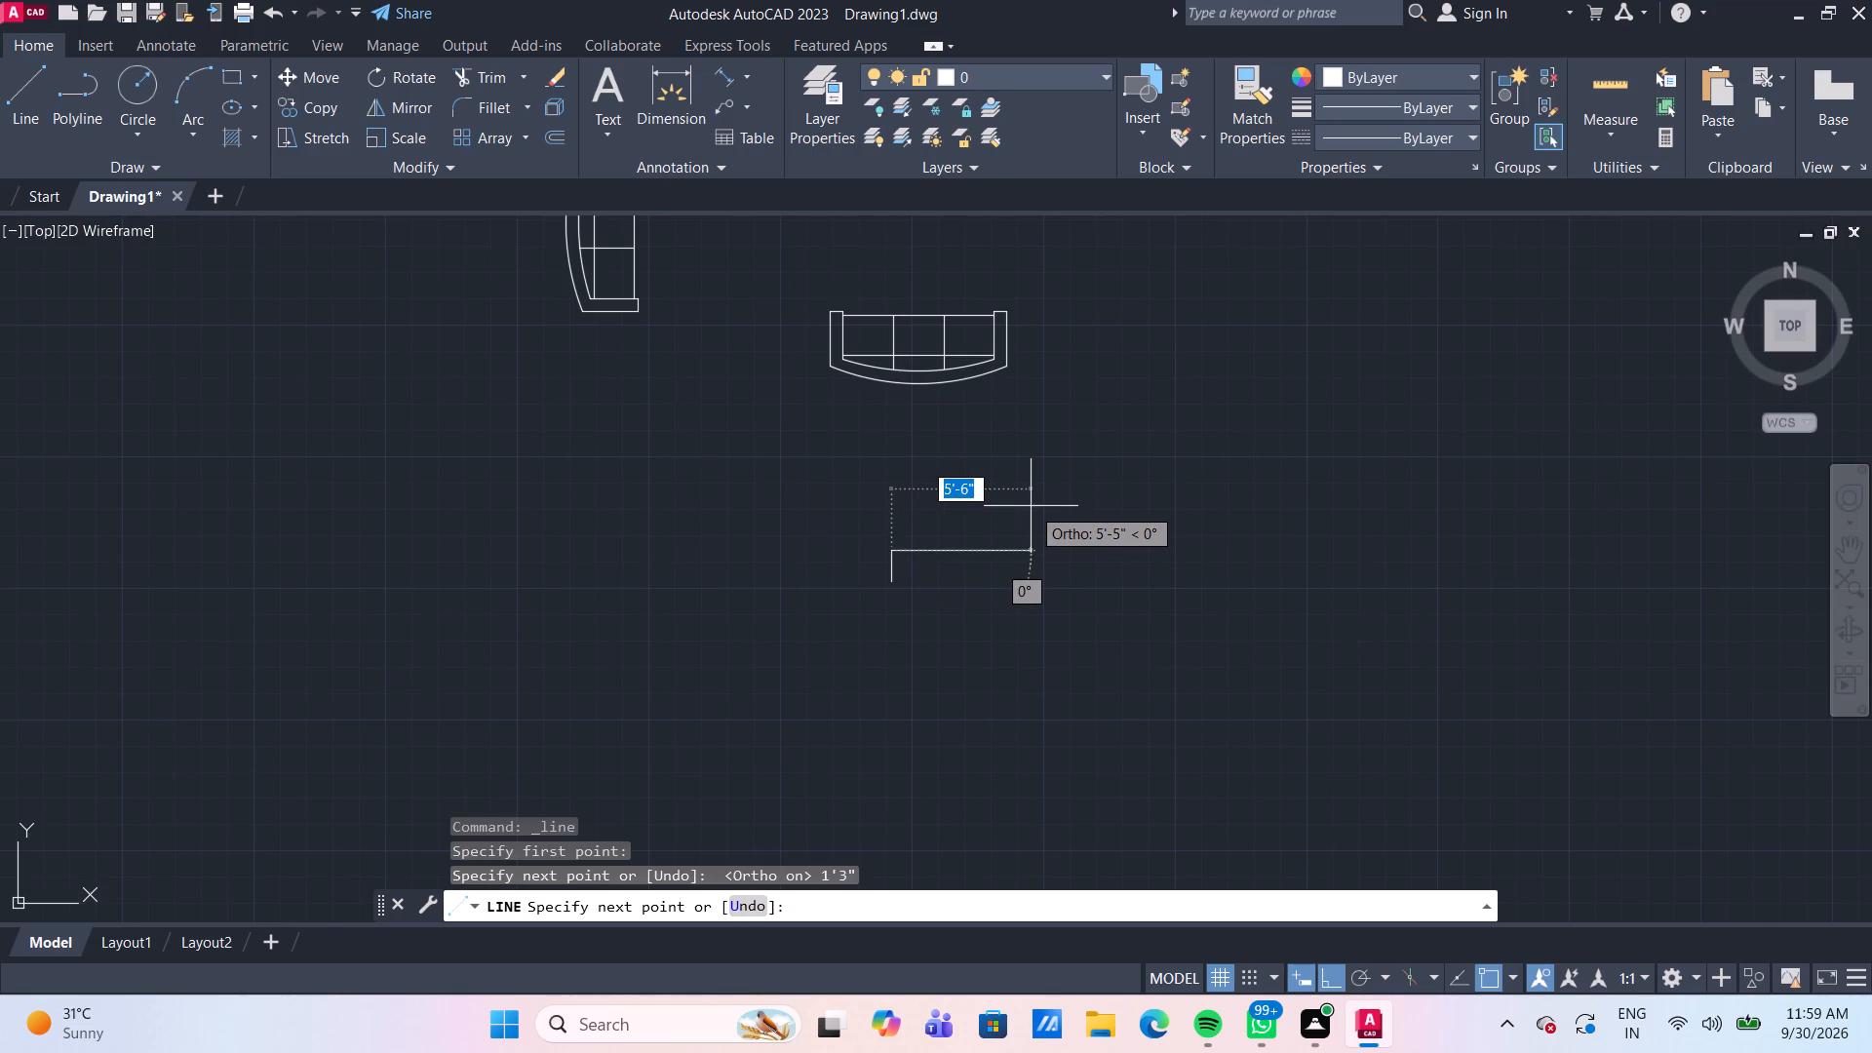
scroll(1033, 504, "up", 1)
scroll(1033, 504, "down", 2)
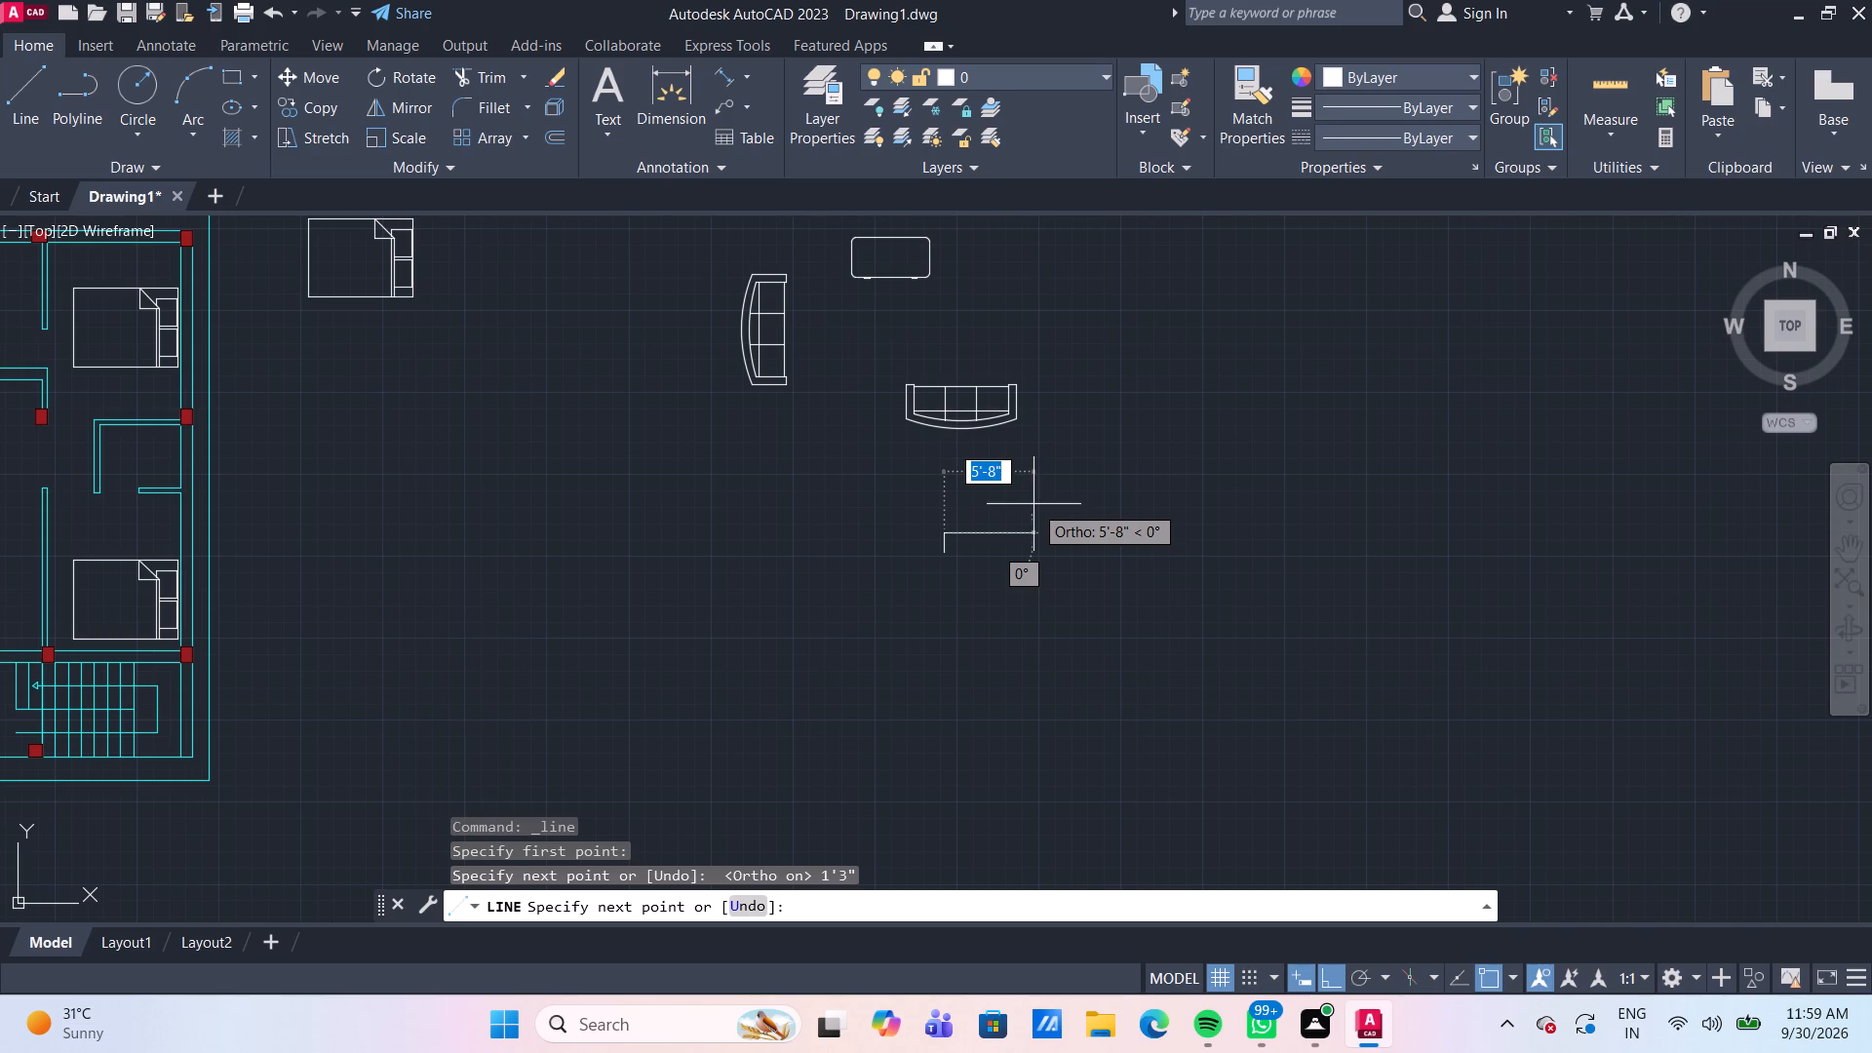
scroll(1032, 503, "up", 1)
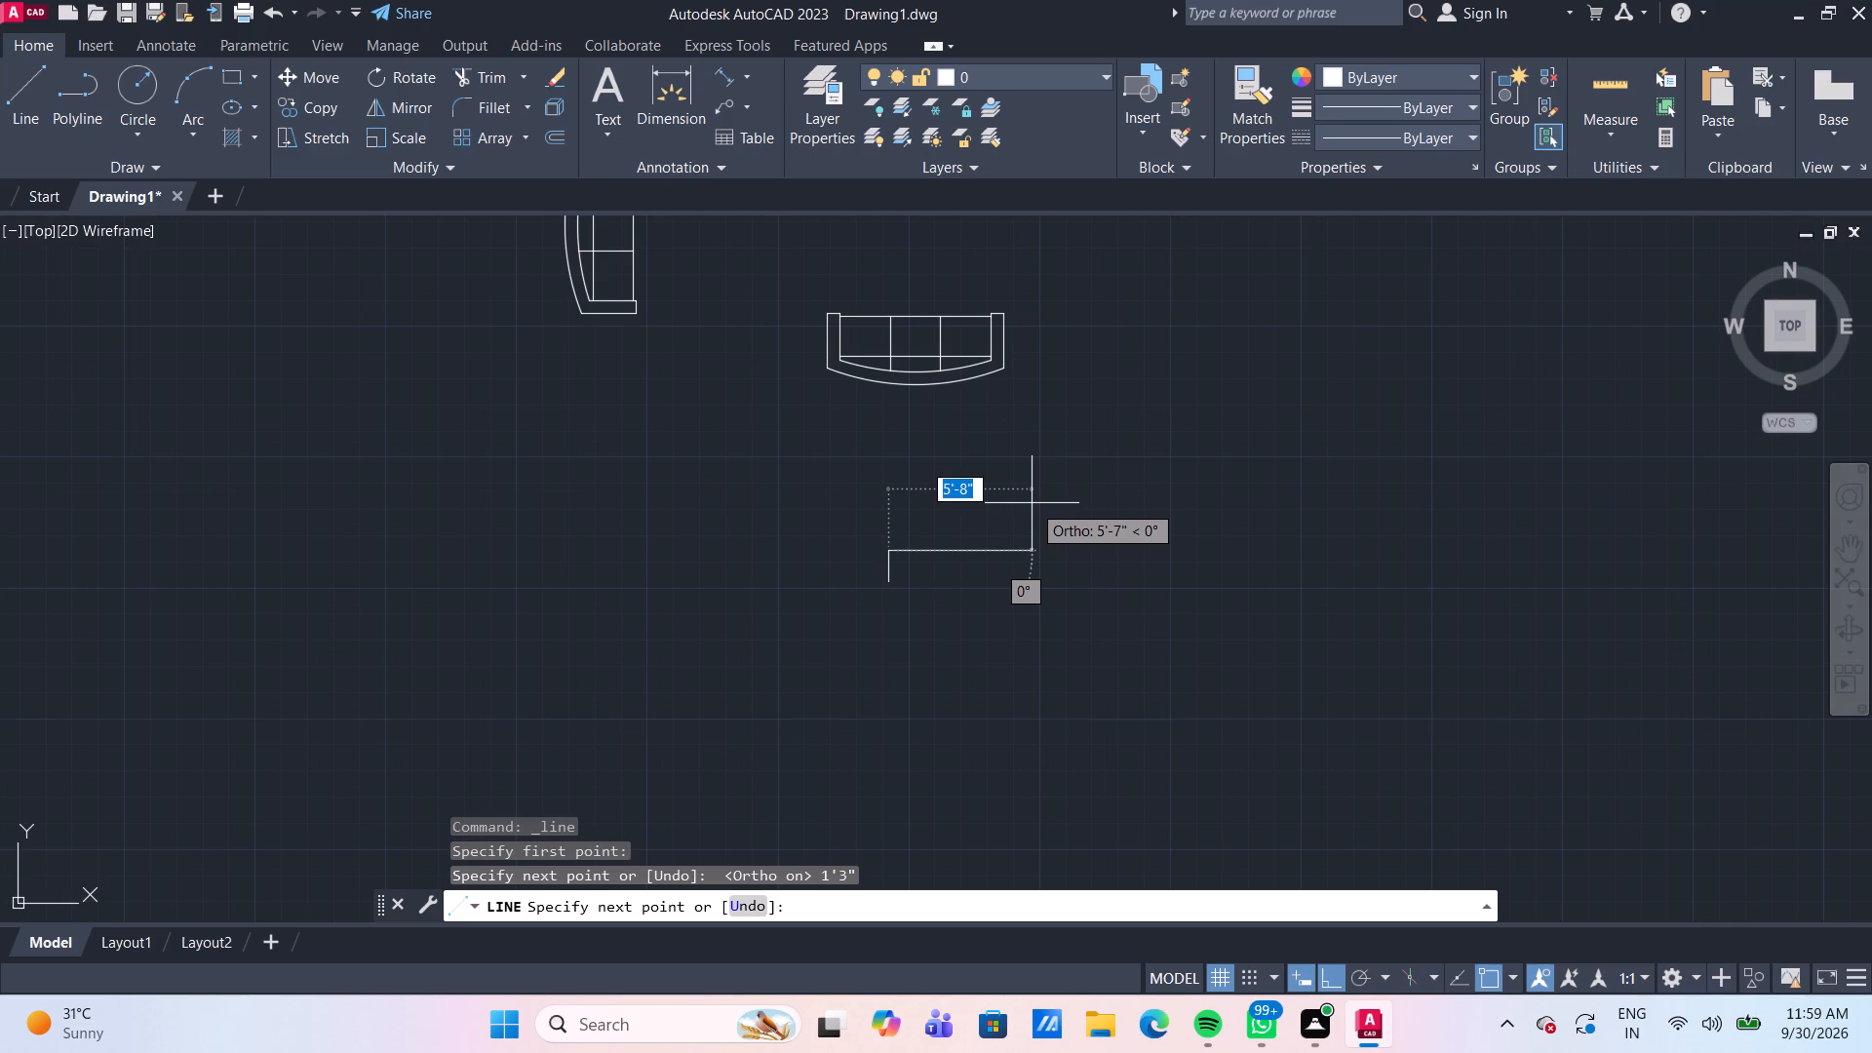
type("3'9\"")
key("Return")
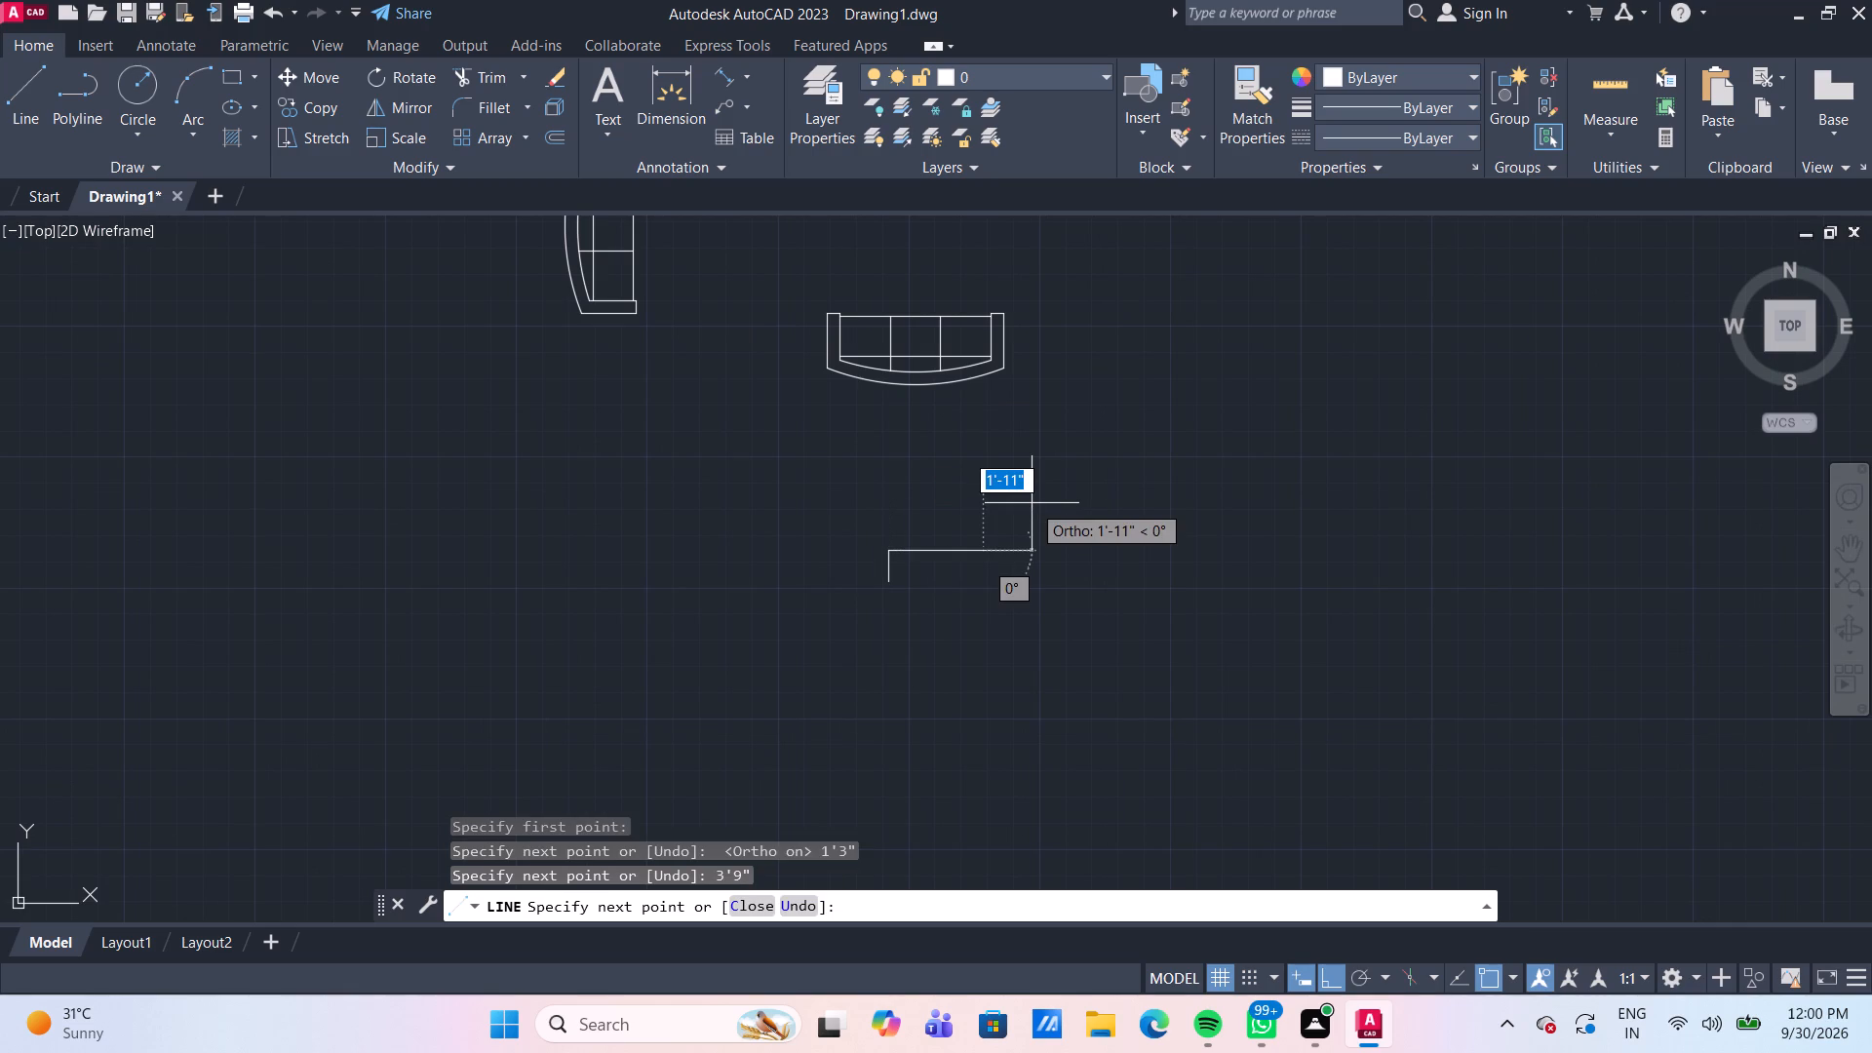
type("1'3\"")
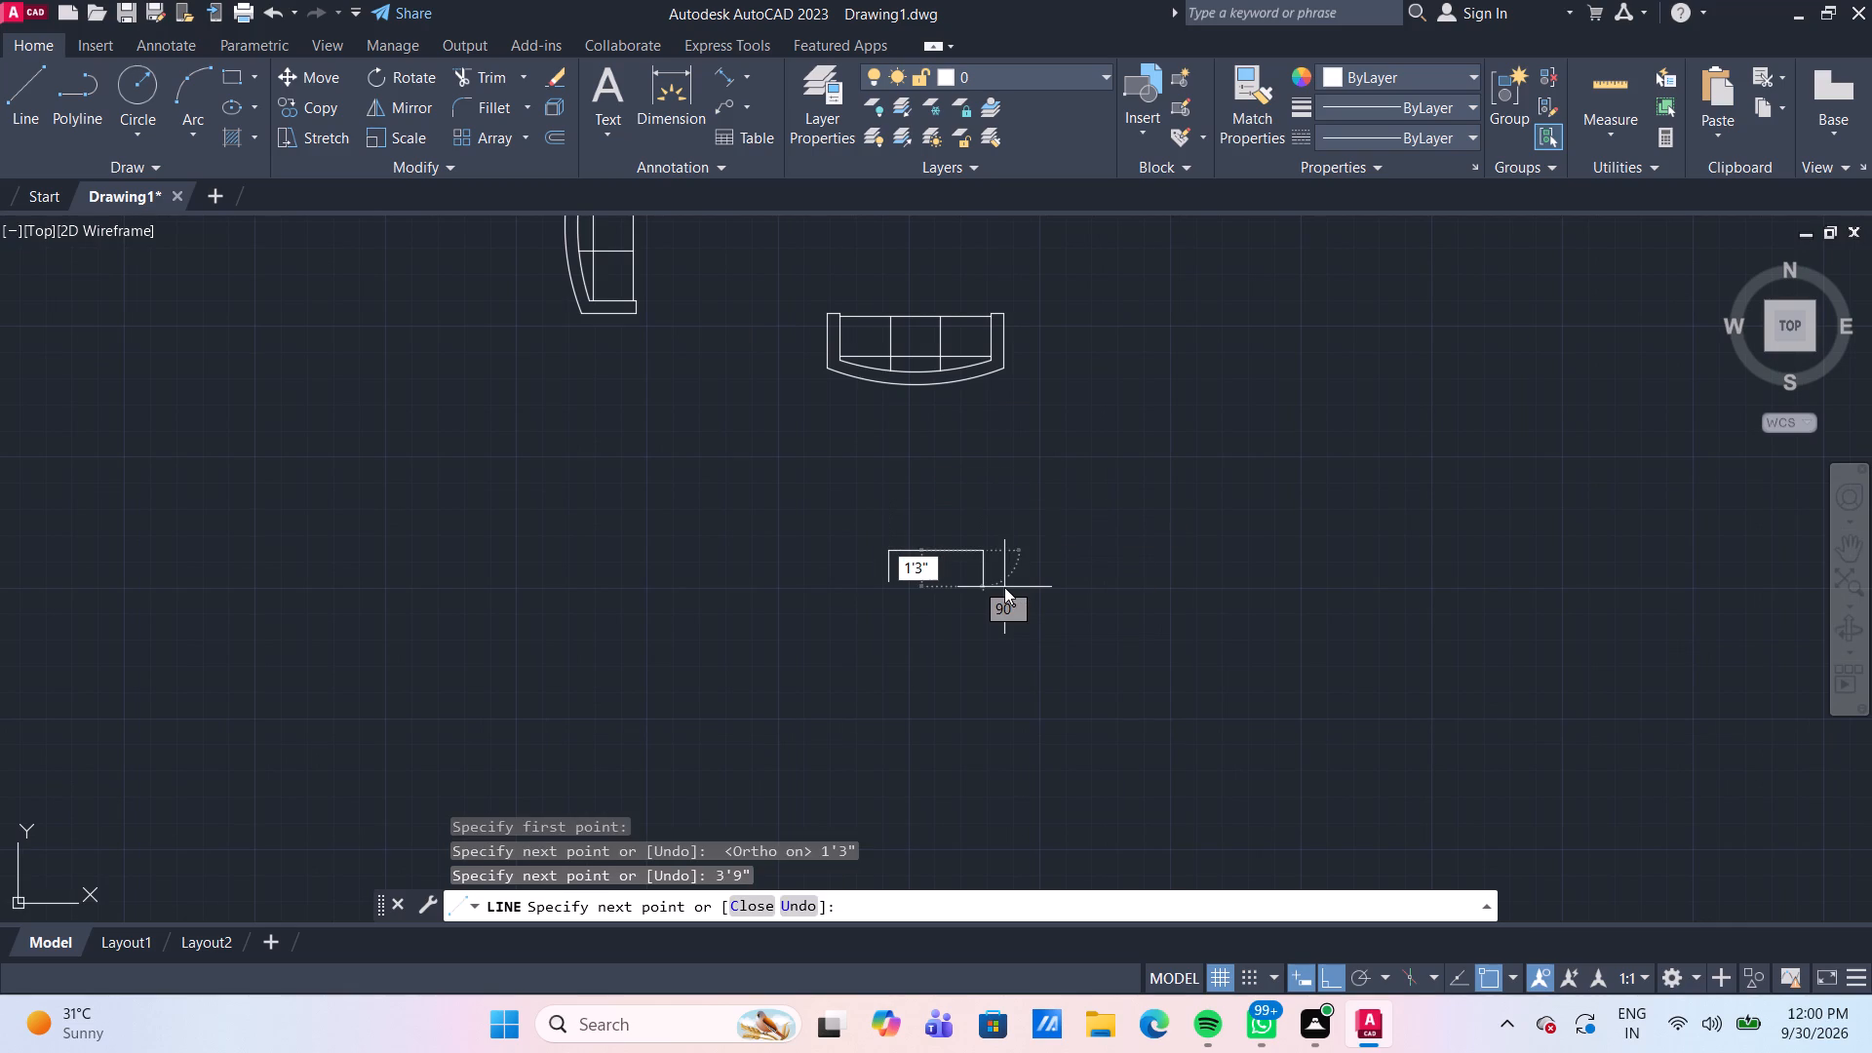
key("Return")
scroll(1004, 587, "up", 4)
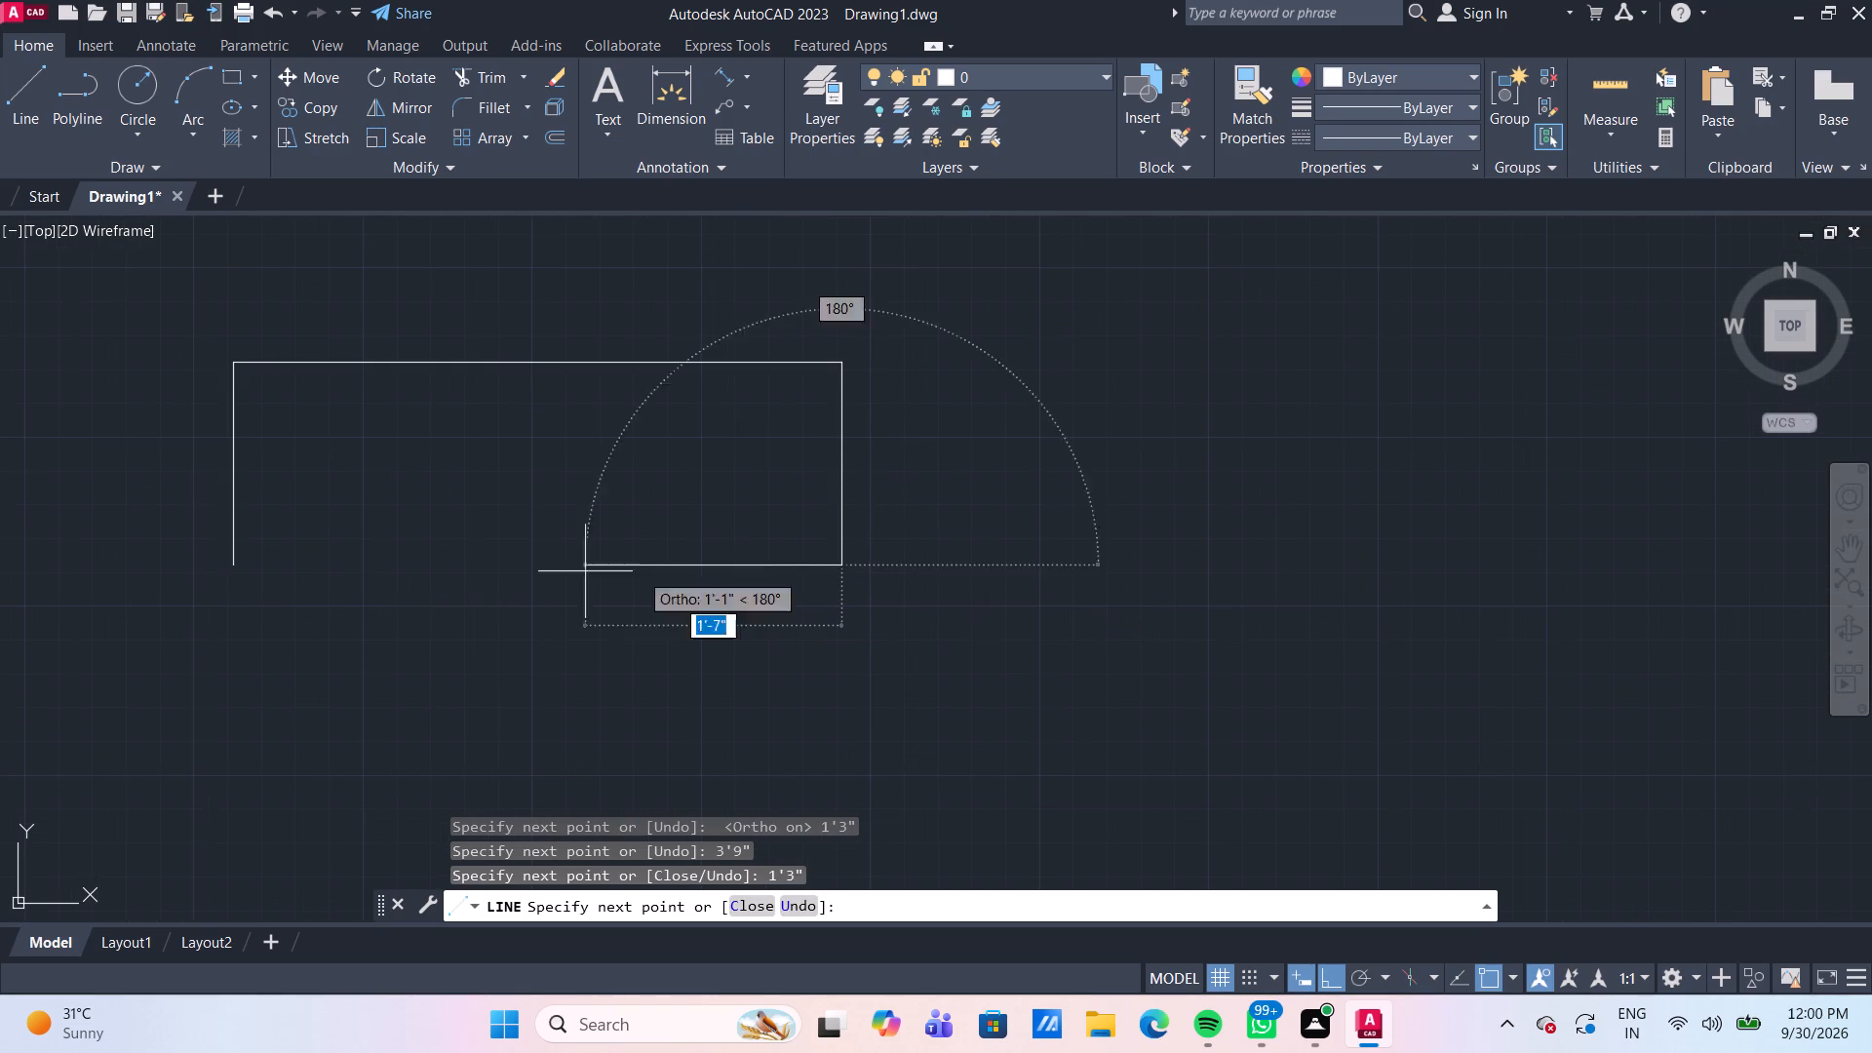
left_click(230, 567)
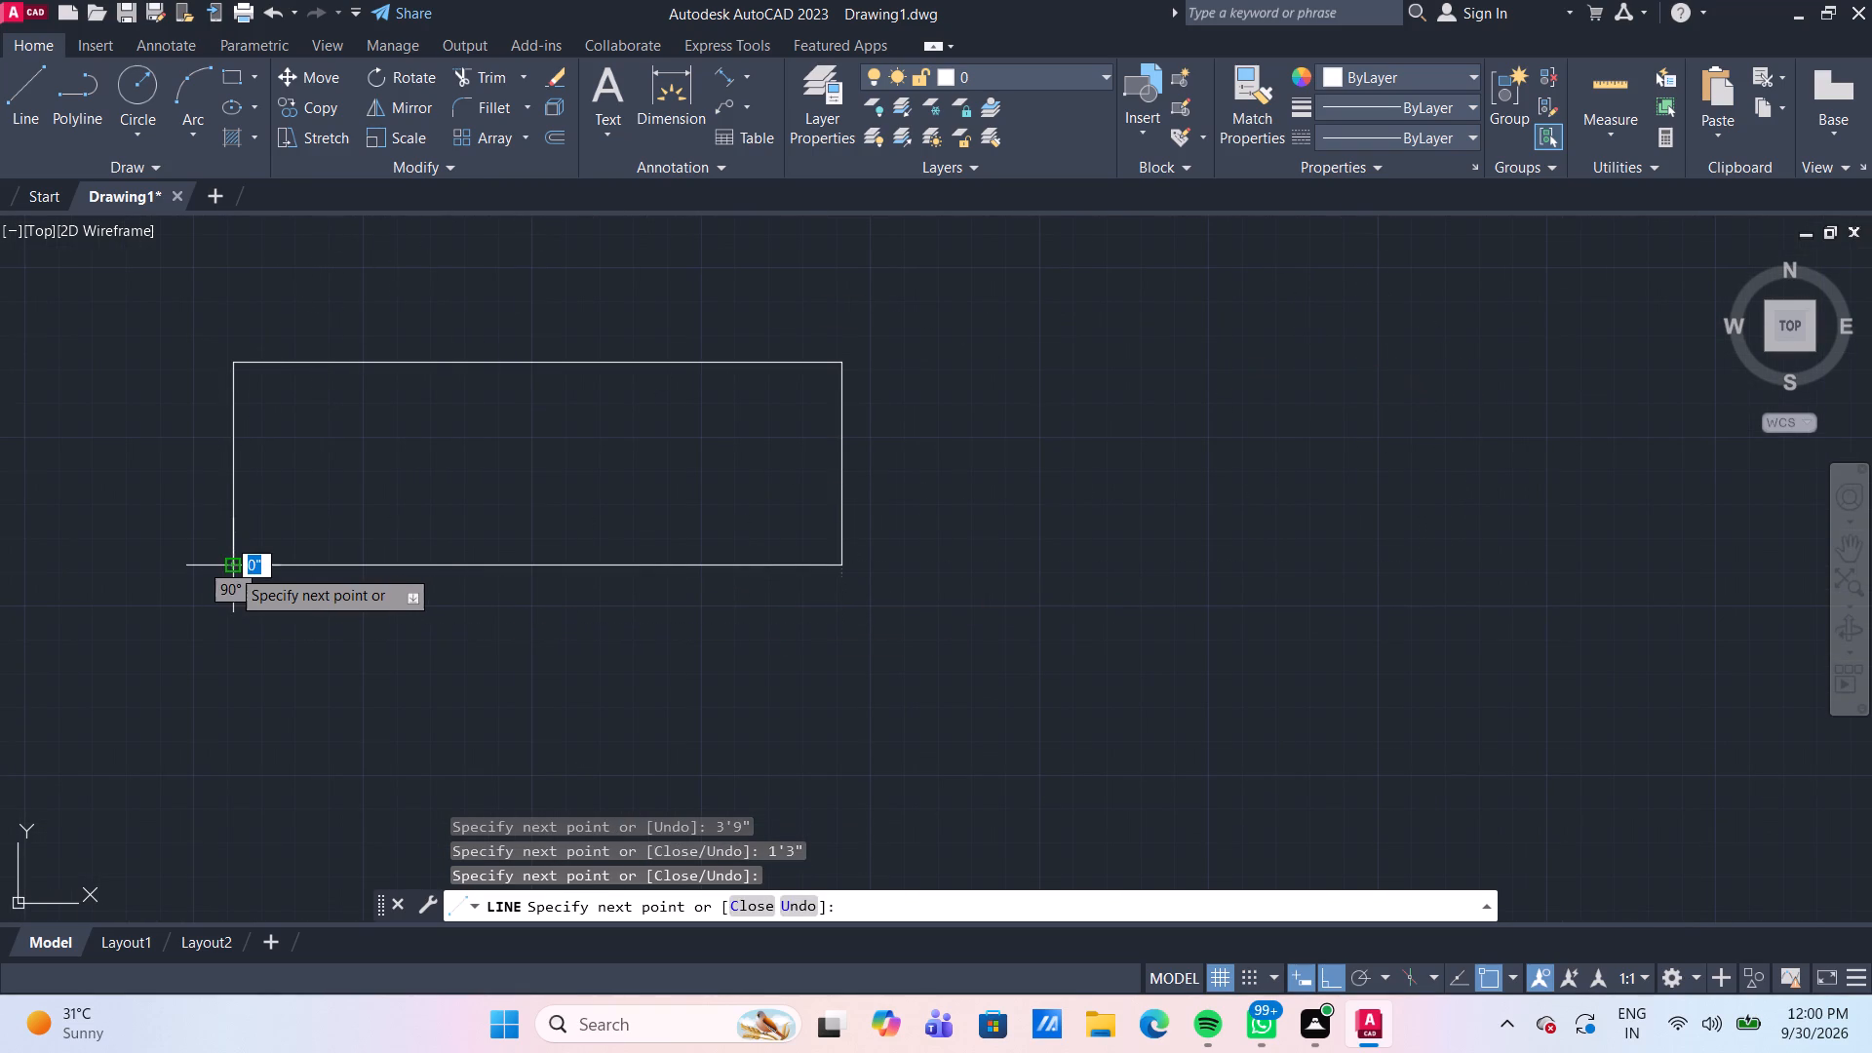
key("Escape")
Offset the seat rectangle's bottom, right and left edges outward by 4" each for the backrest and armrests.
scroll(306, 599, "down", 2)
middle_click_drag(370, 607, 561, 535)
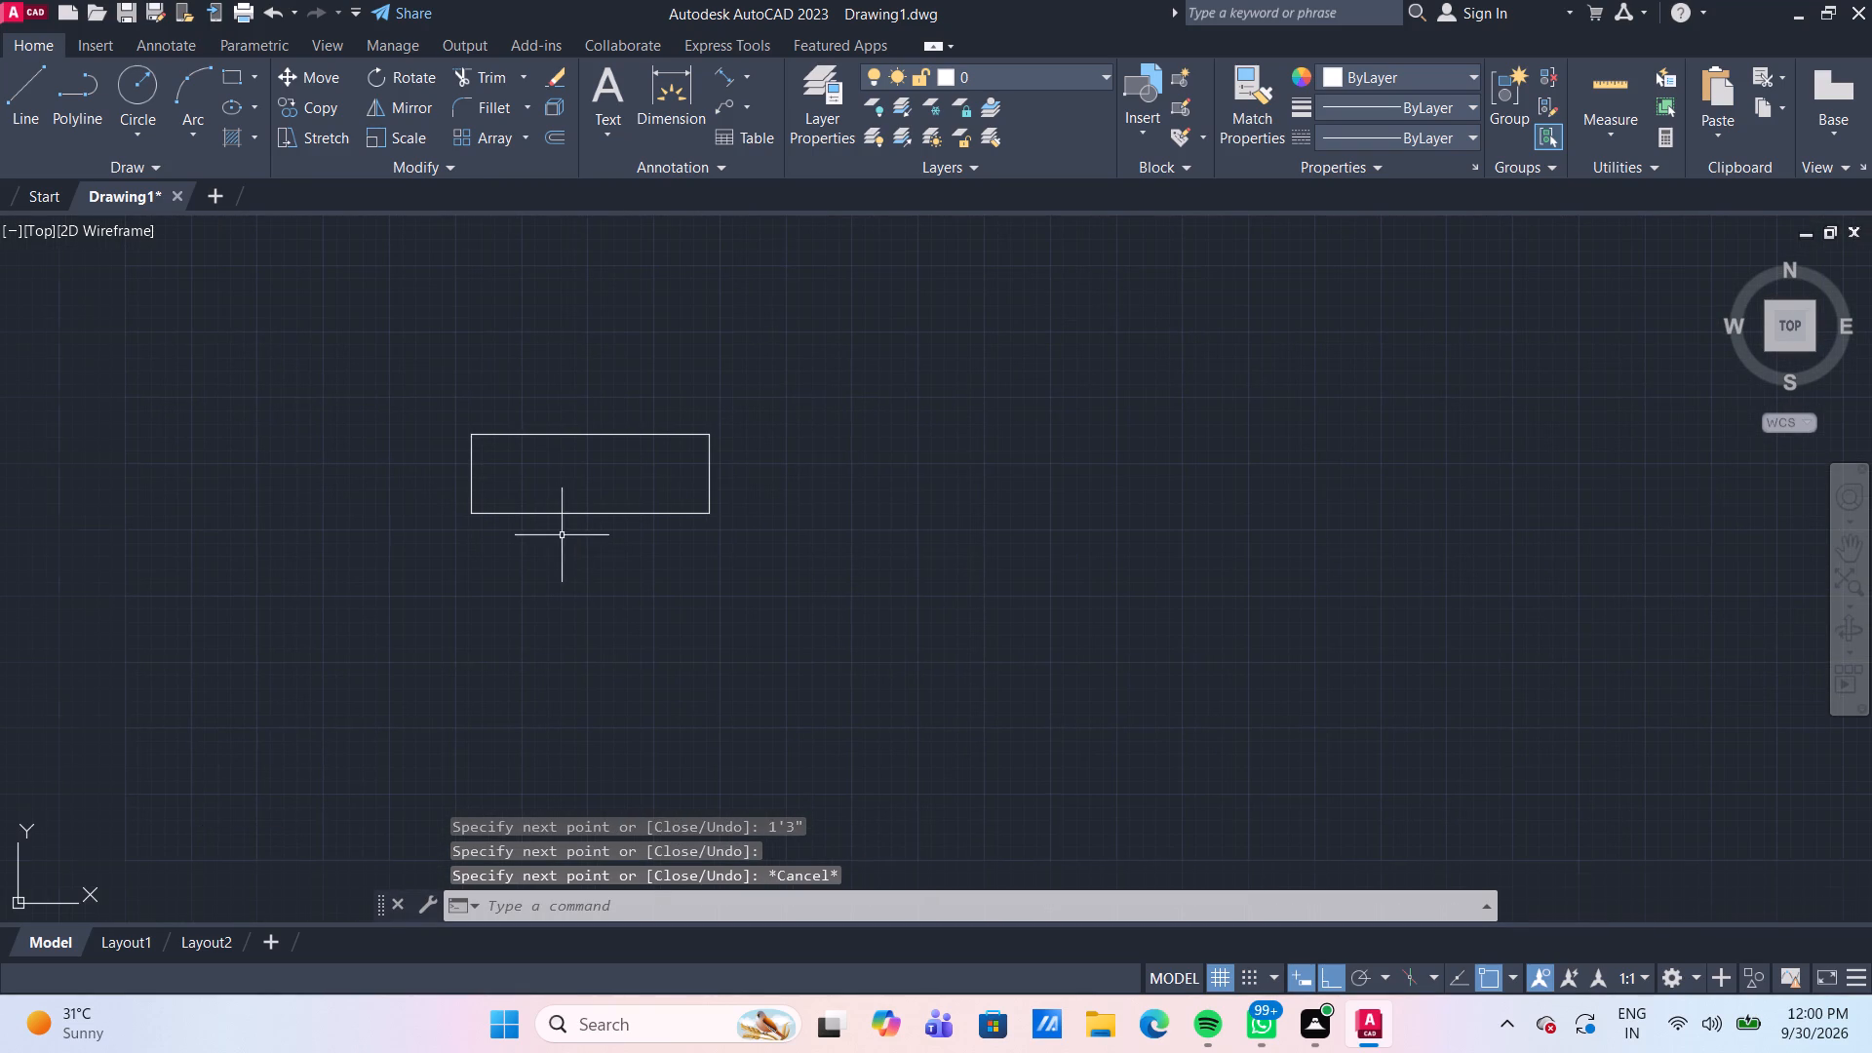
key("o")
key("Return")
key("Return")
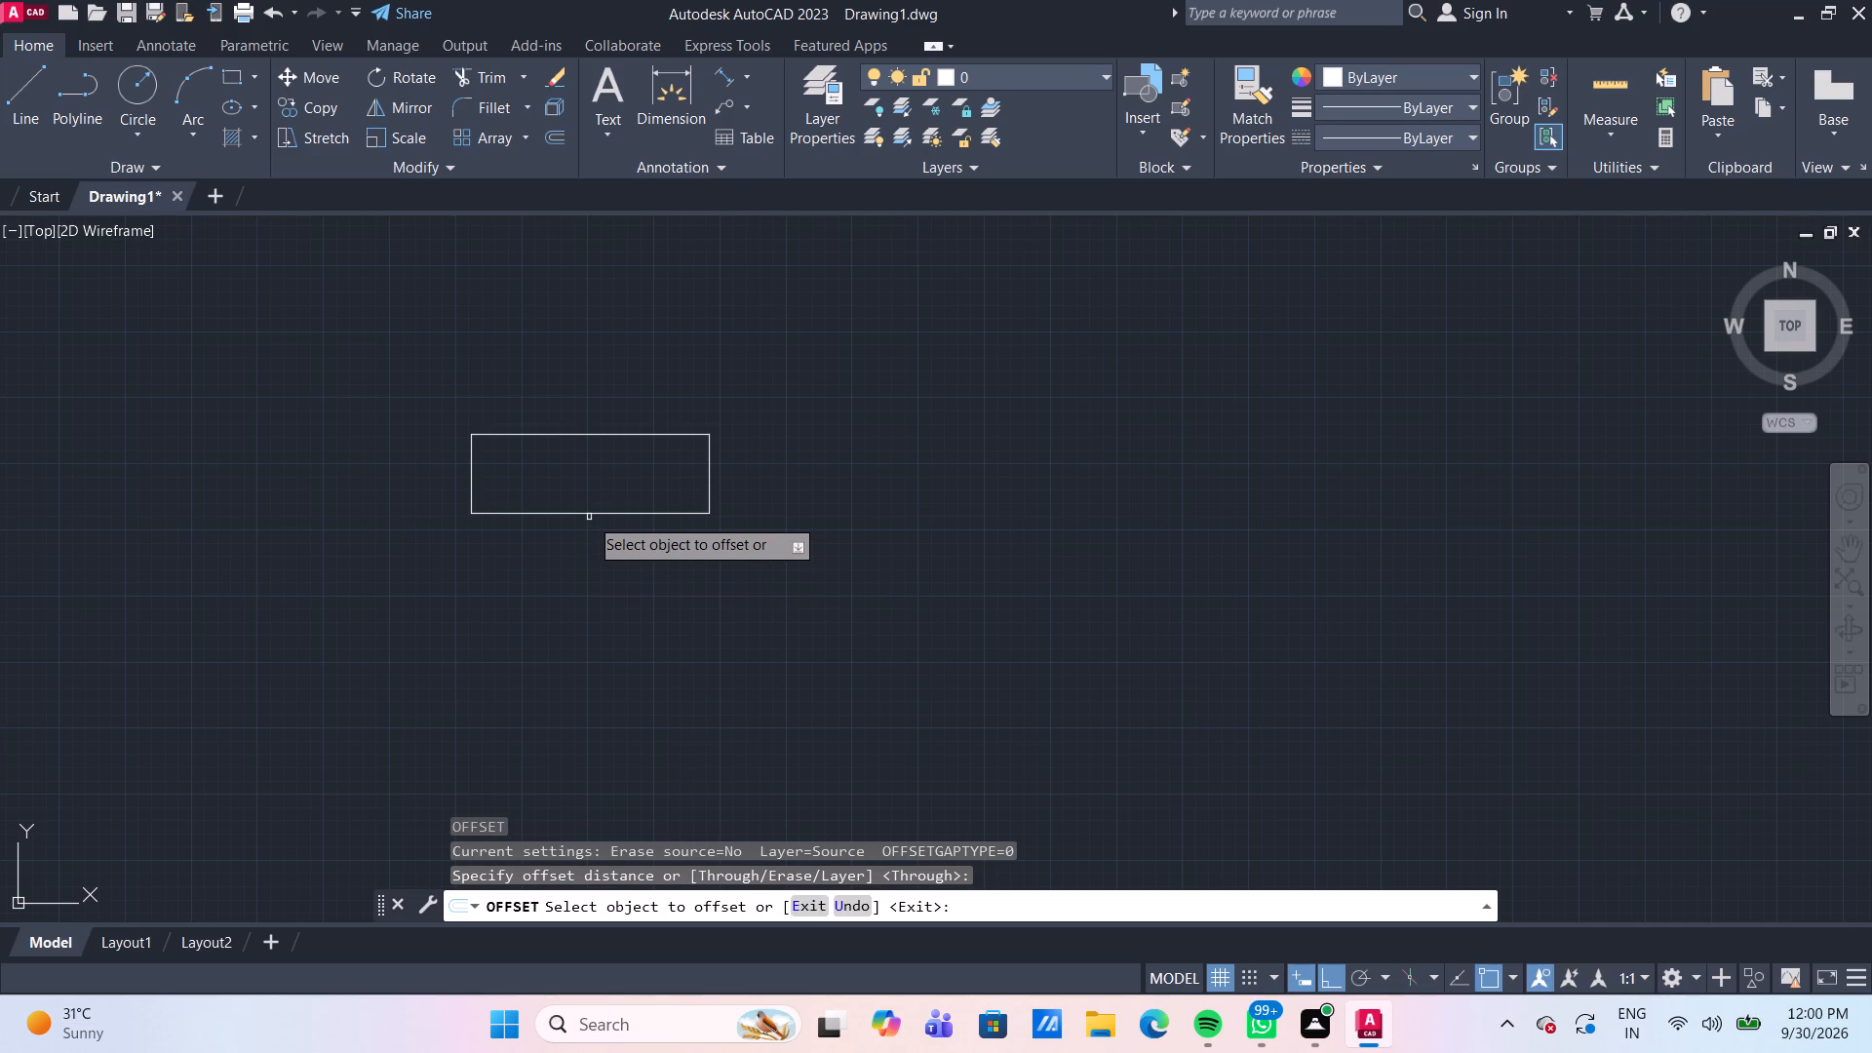
left_click(587, 514)
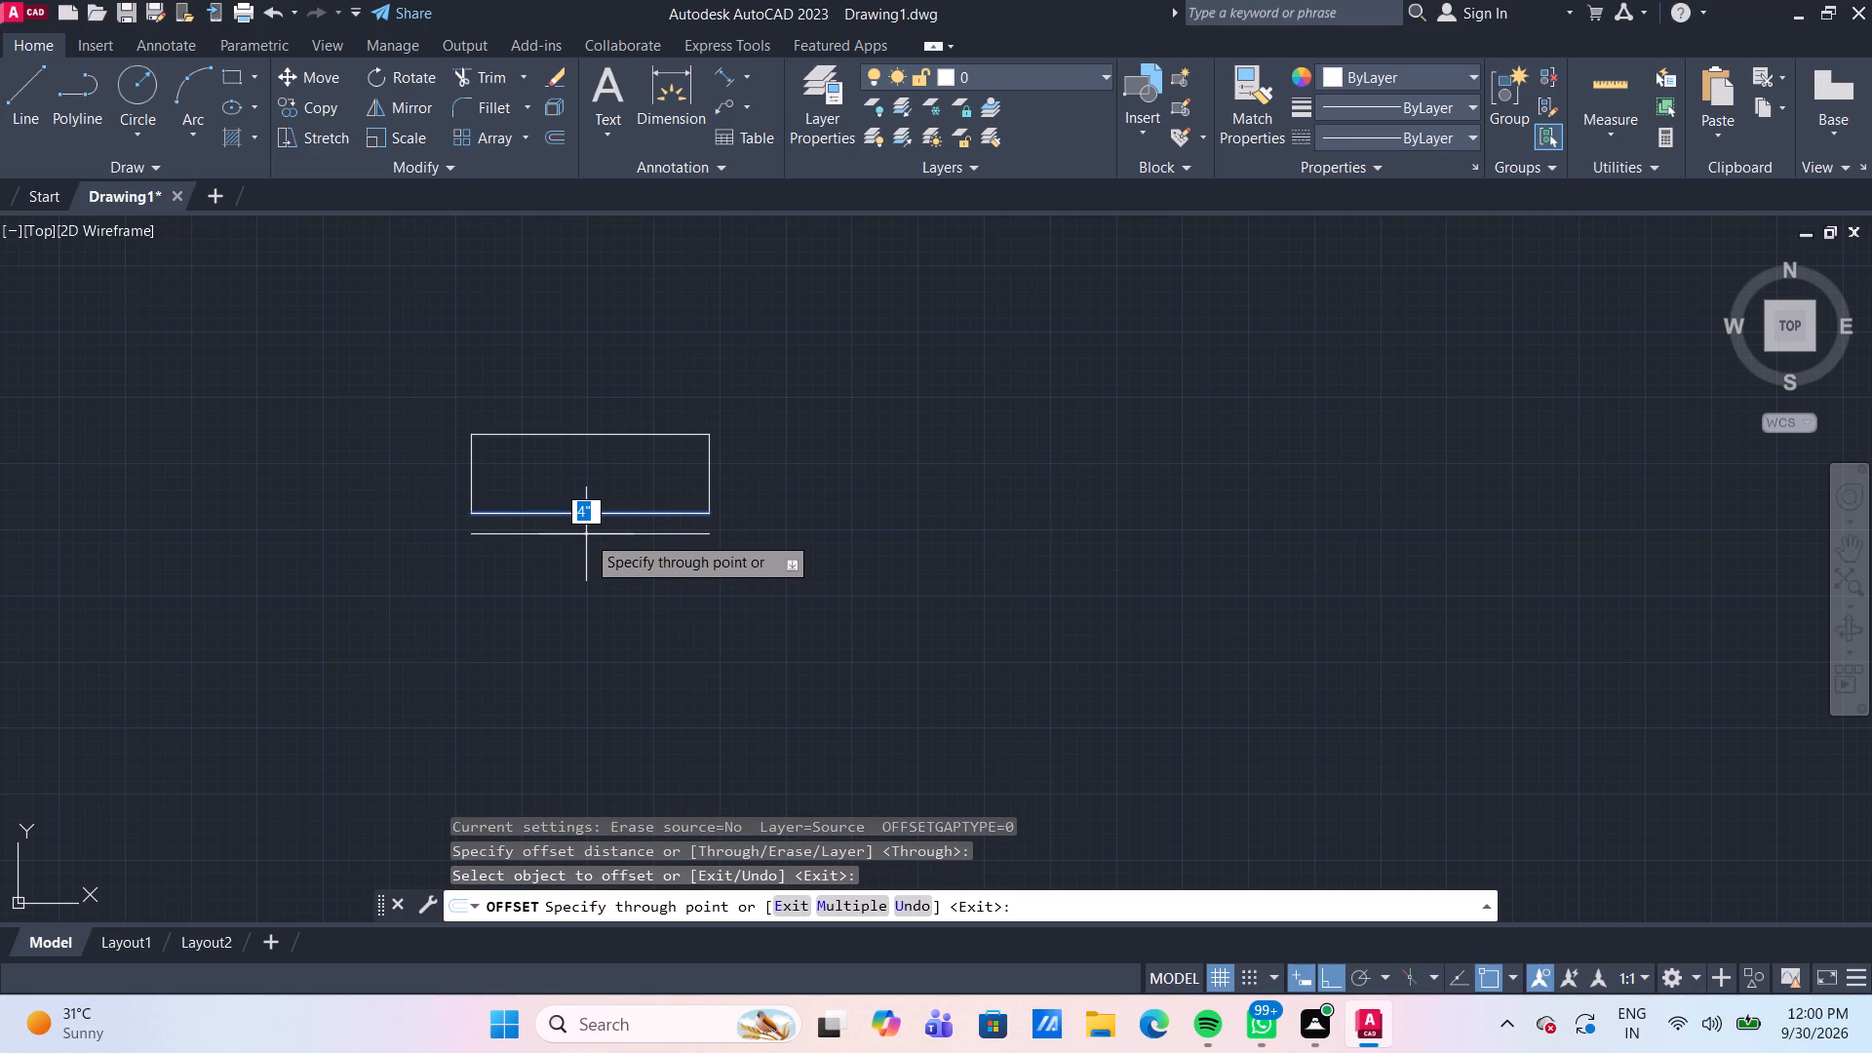
type("4\"")
key("Return")
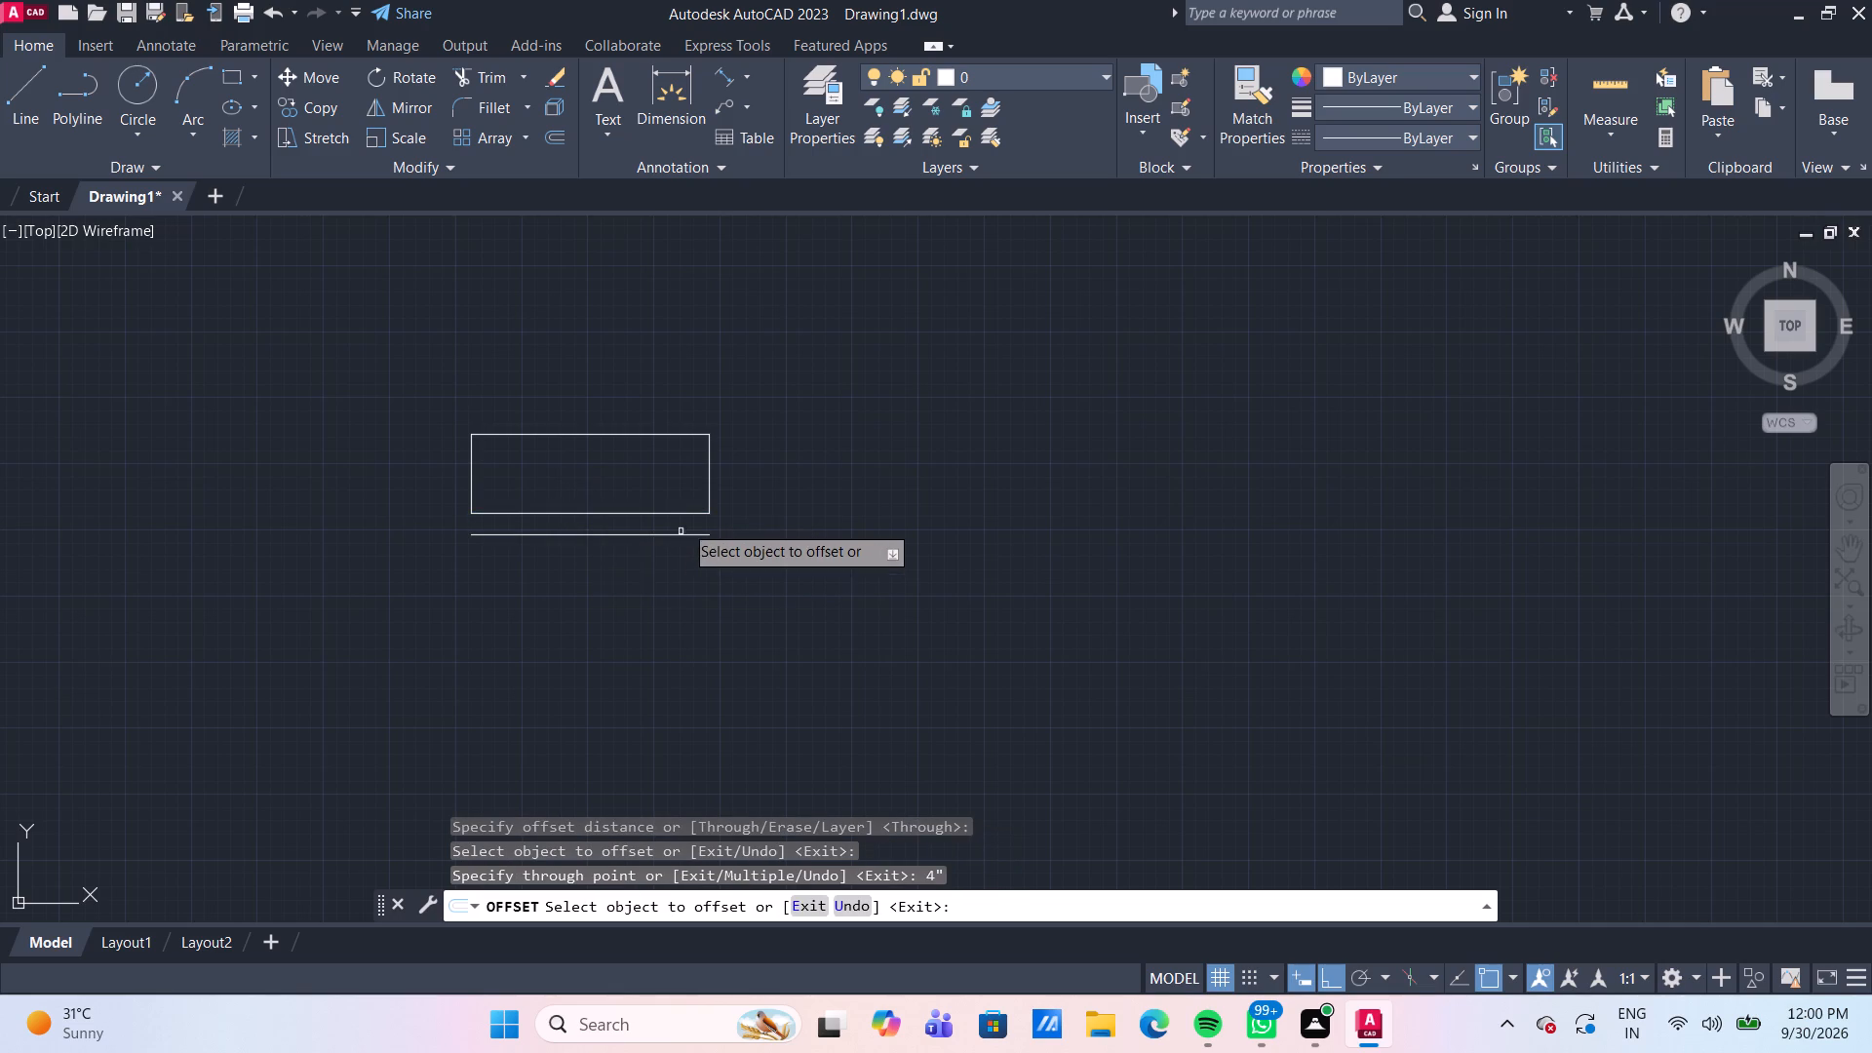
left_click(710, 471)
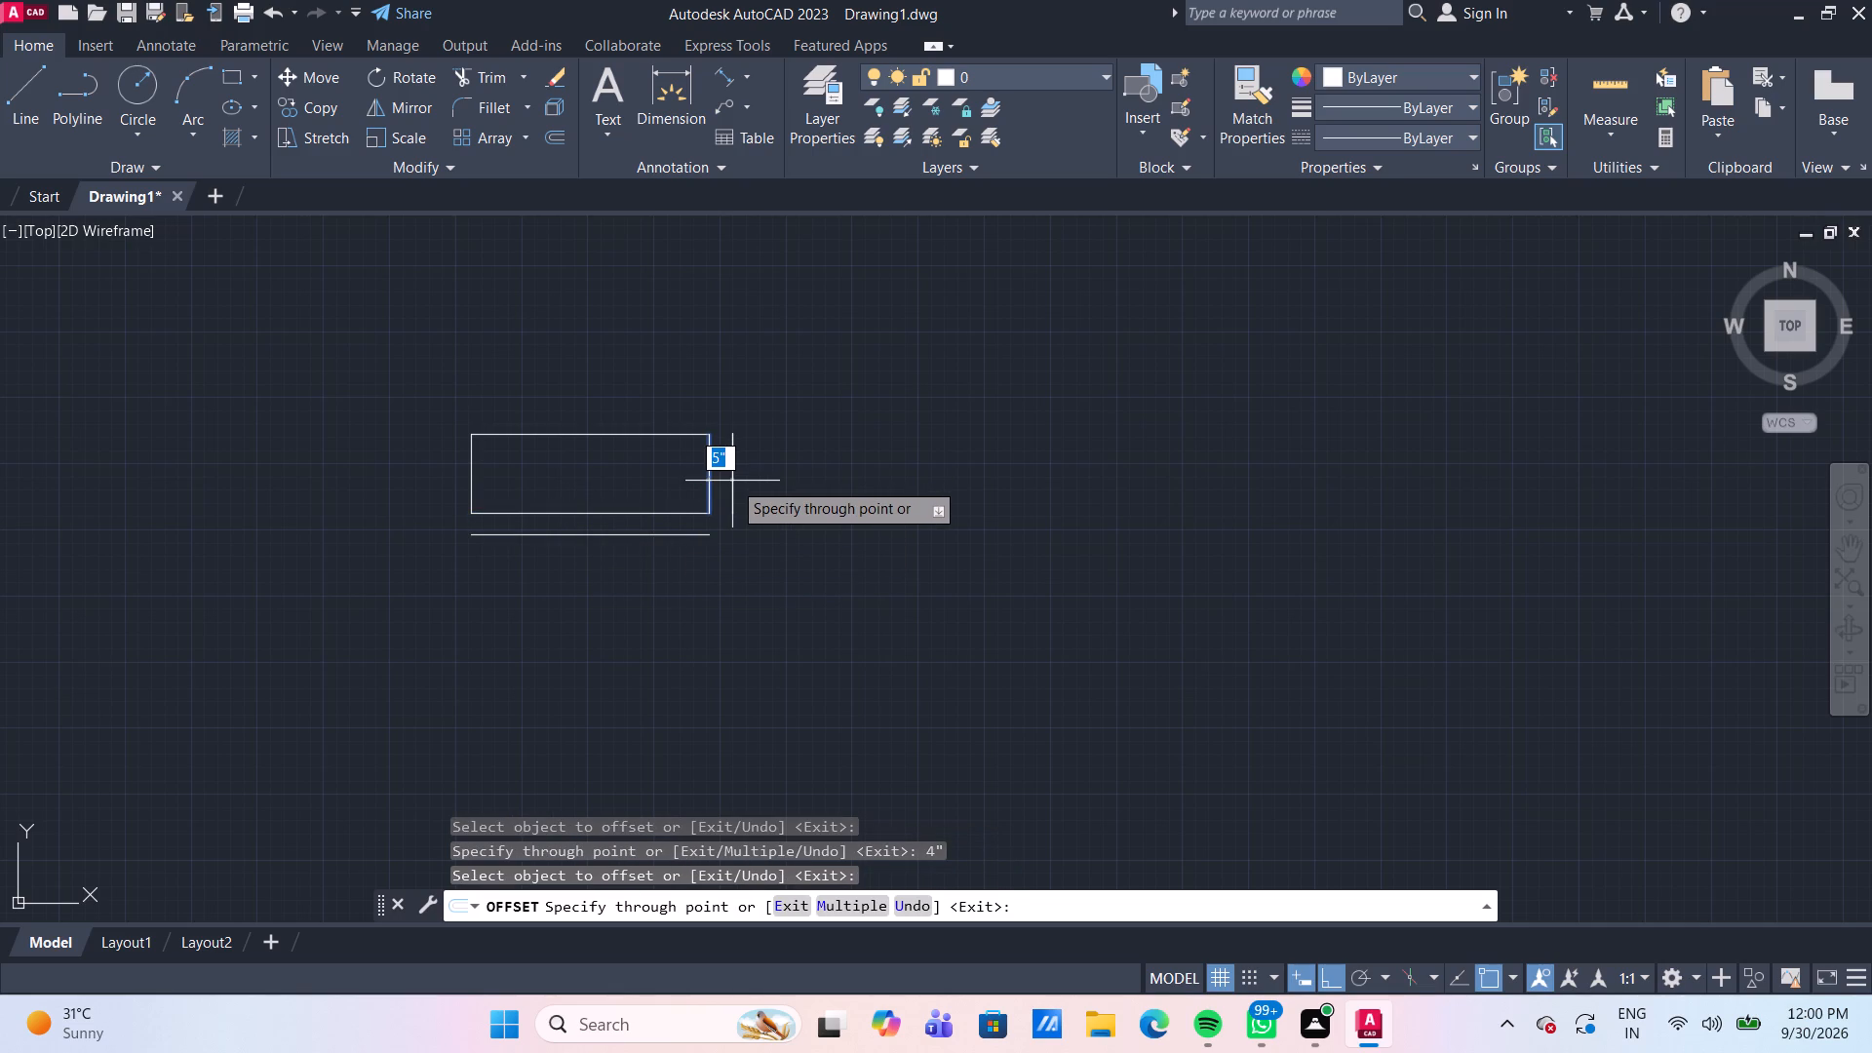
type("4\"")
key("Return")
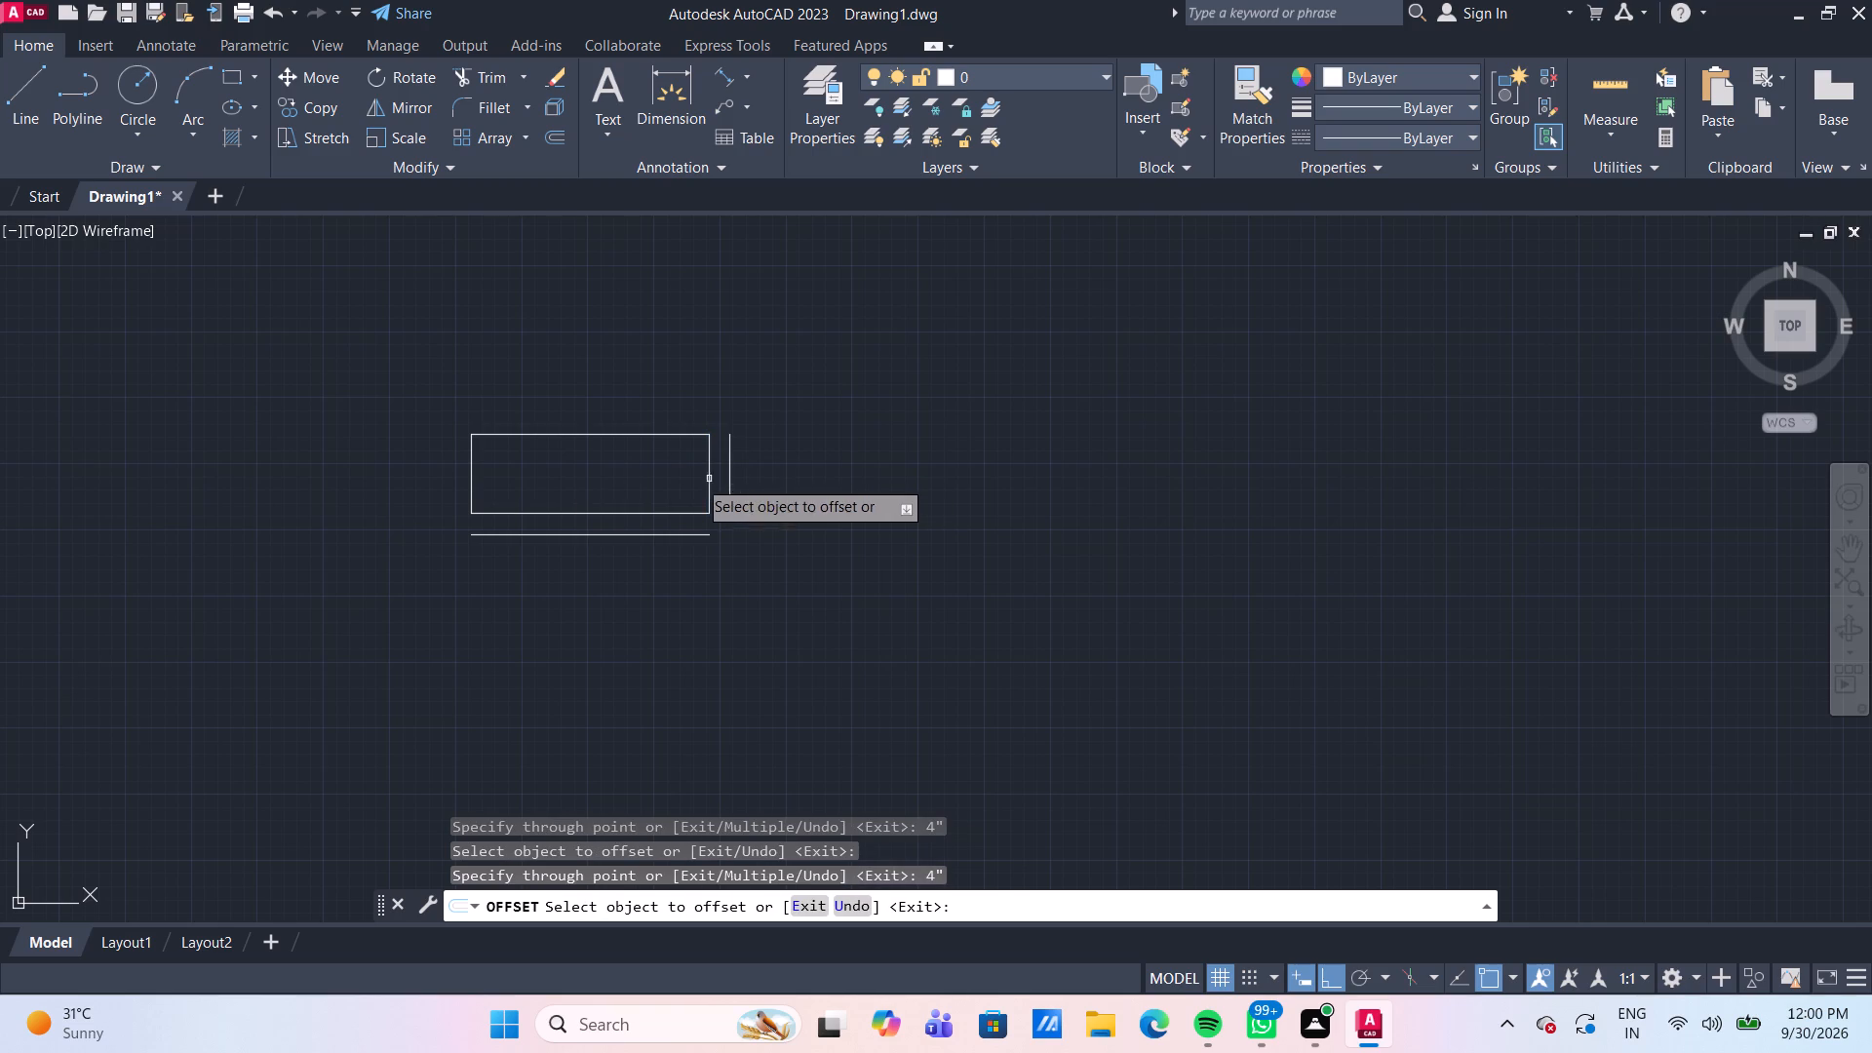
left_click(468, 461)
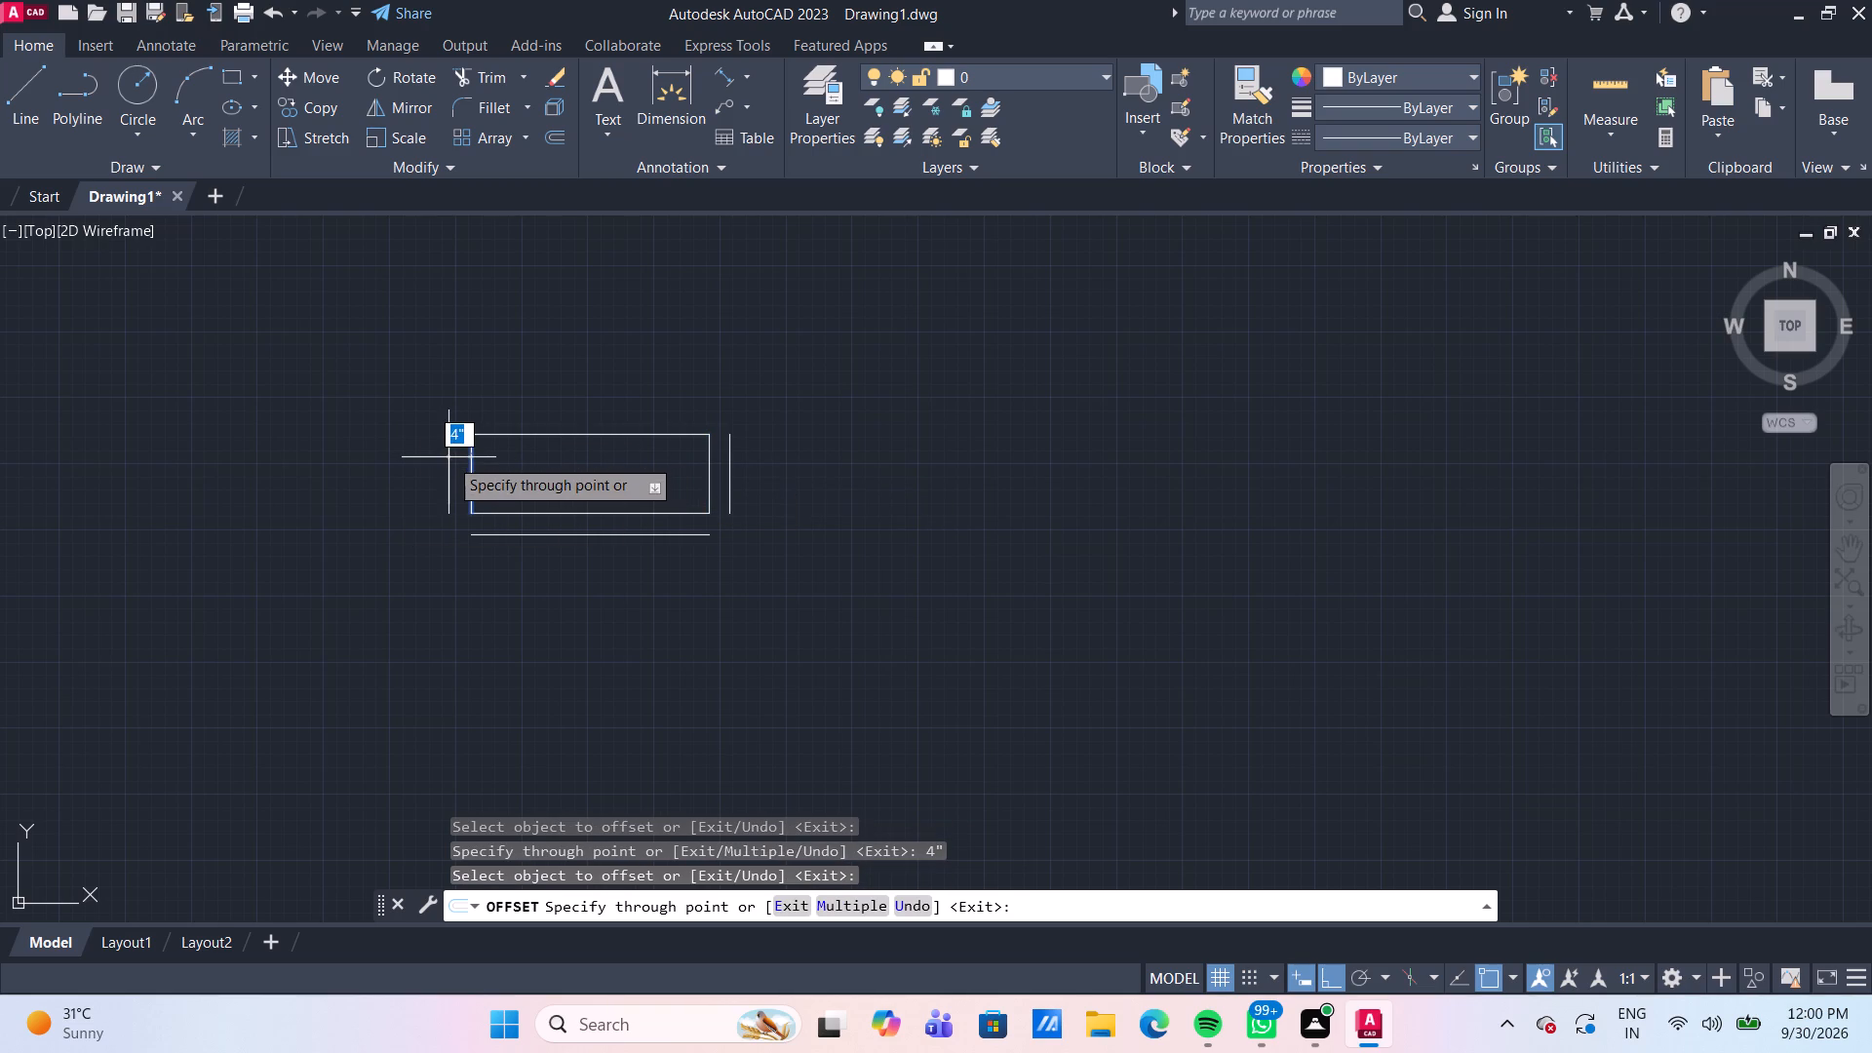
type("4\"")
key("Return")
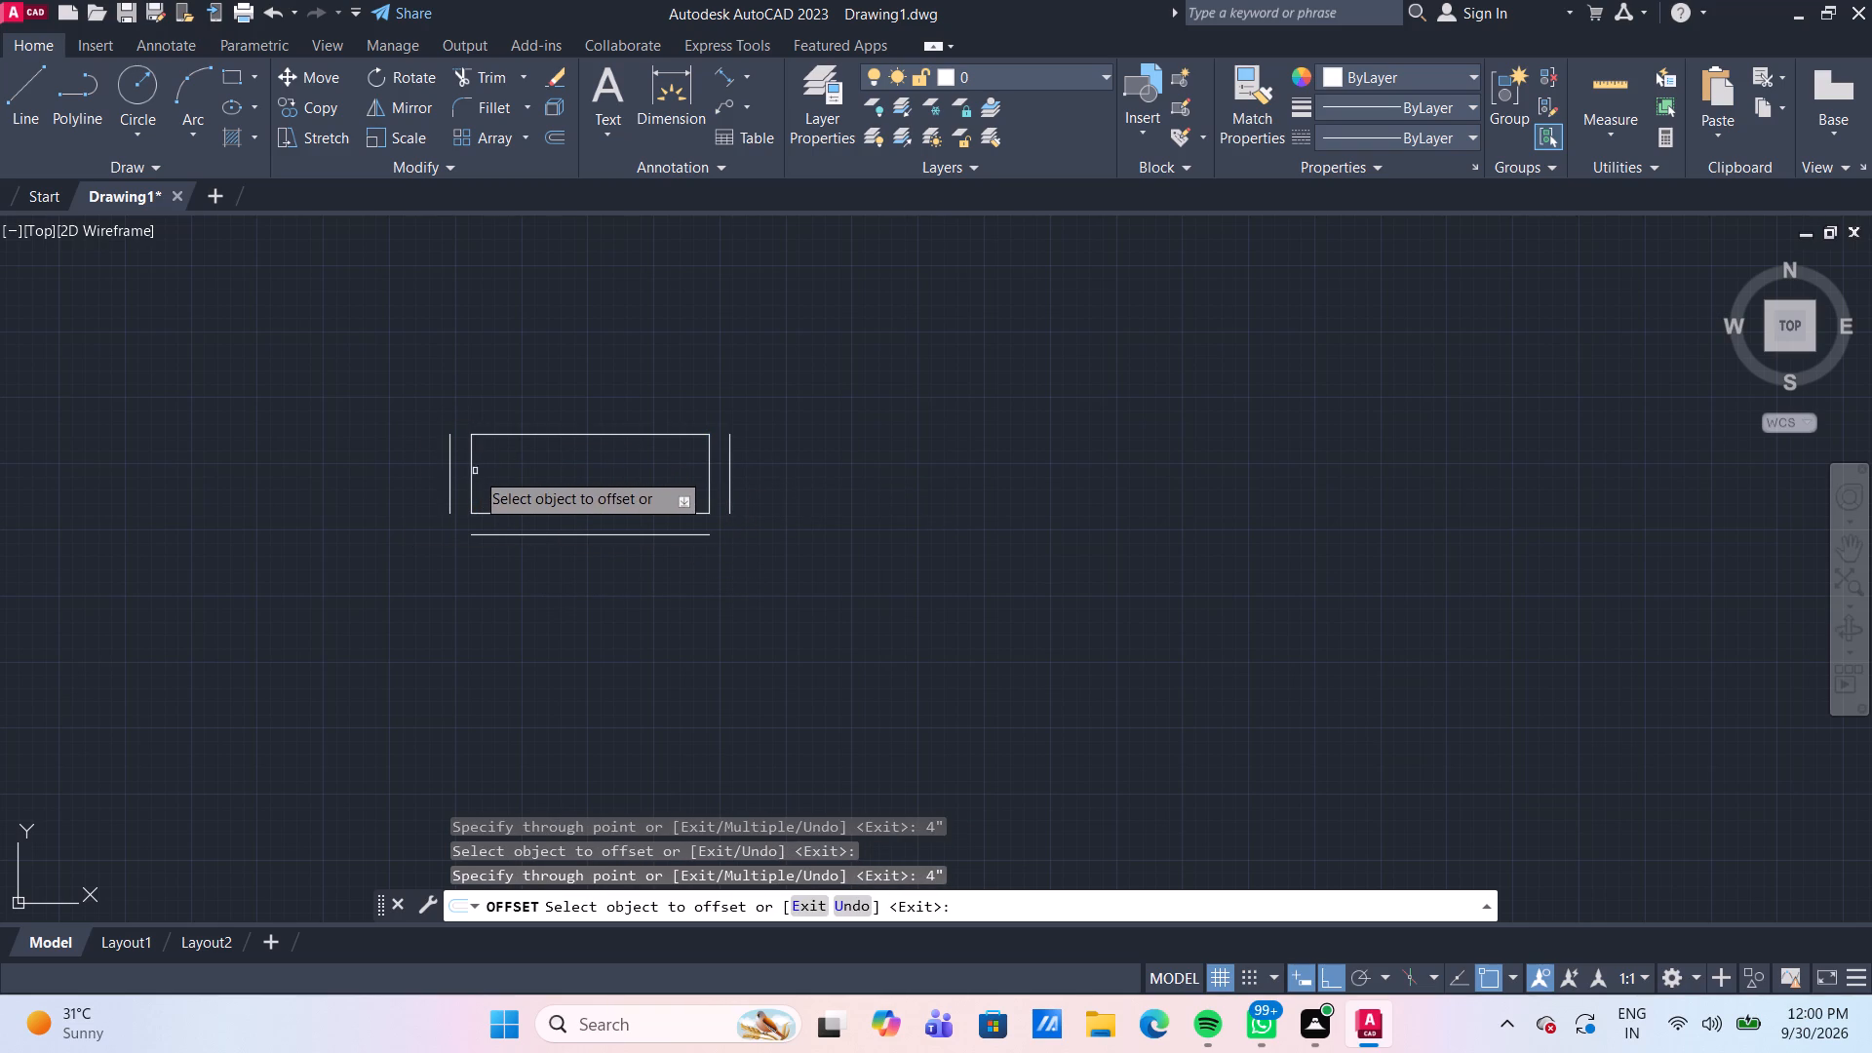
Offset the seat's left and right edges inward by 1'3" each to divide it into three seats.
left_click(473, 471)
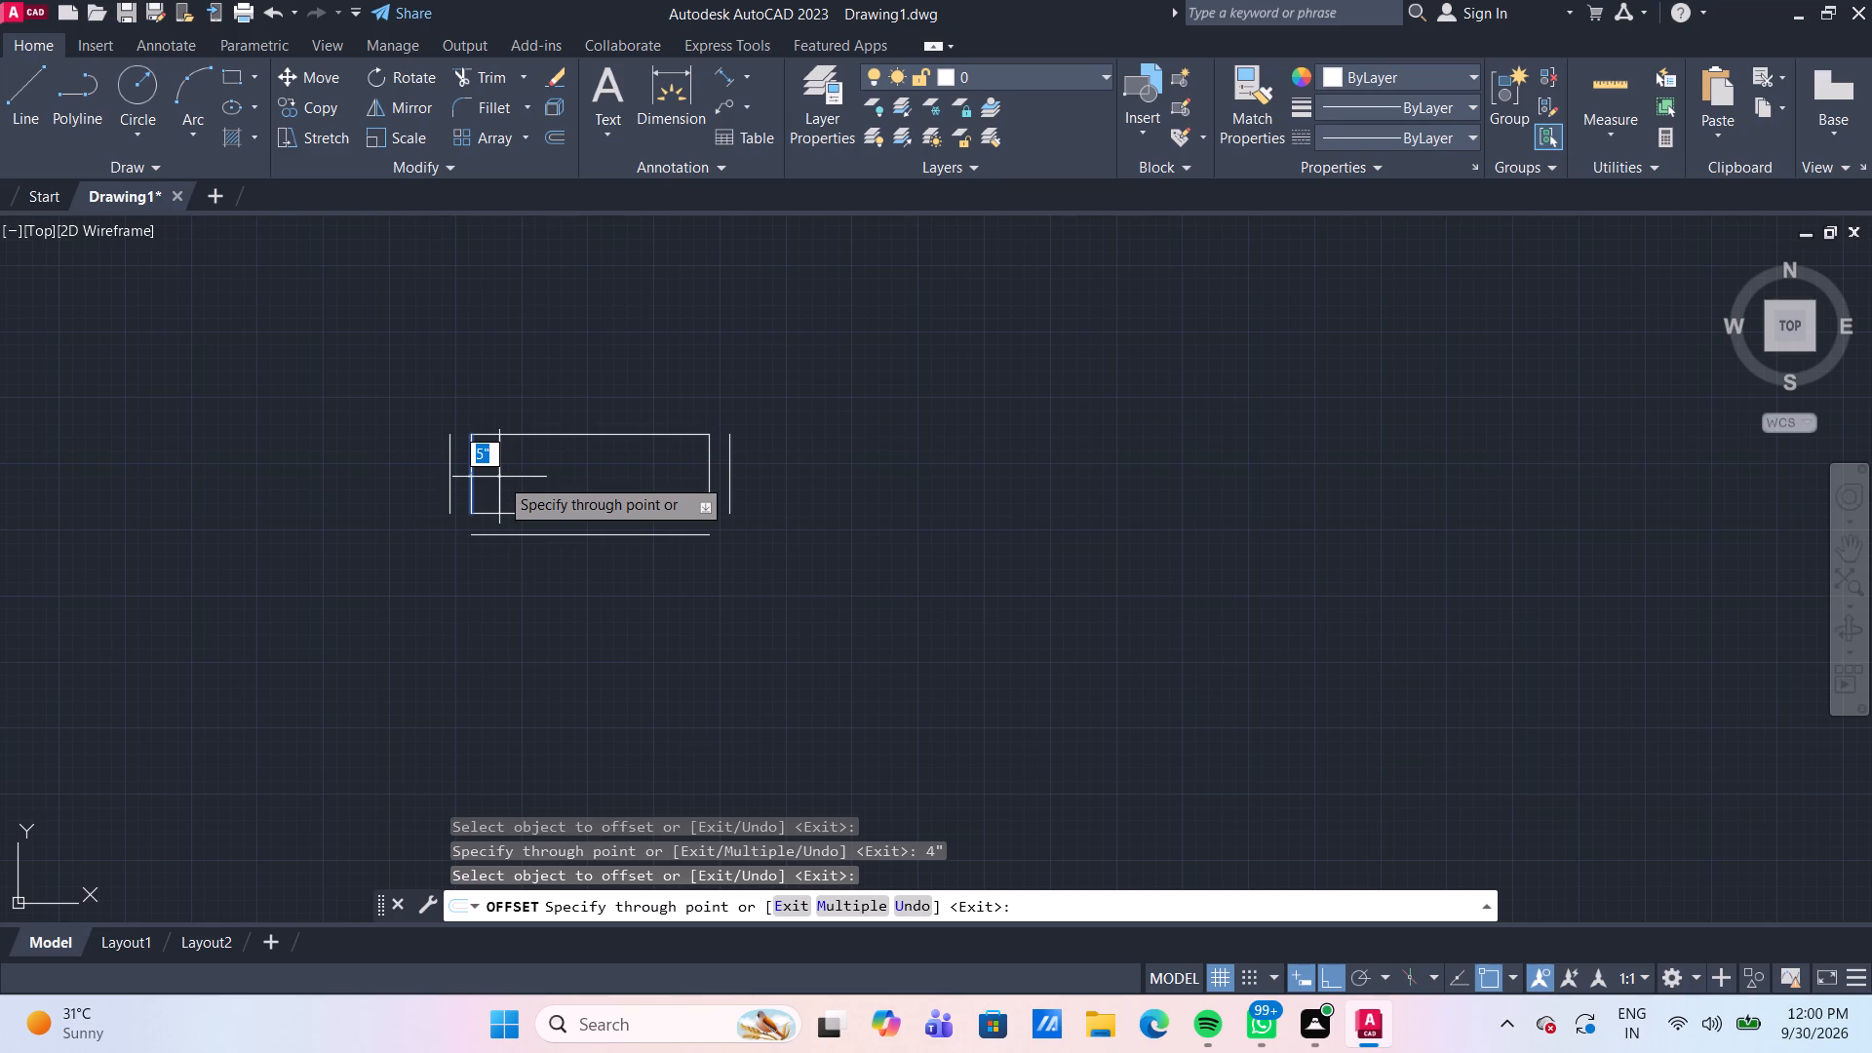
type("1'3\"")
key("Return")
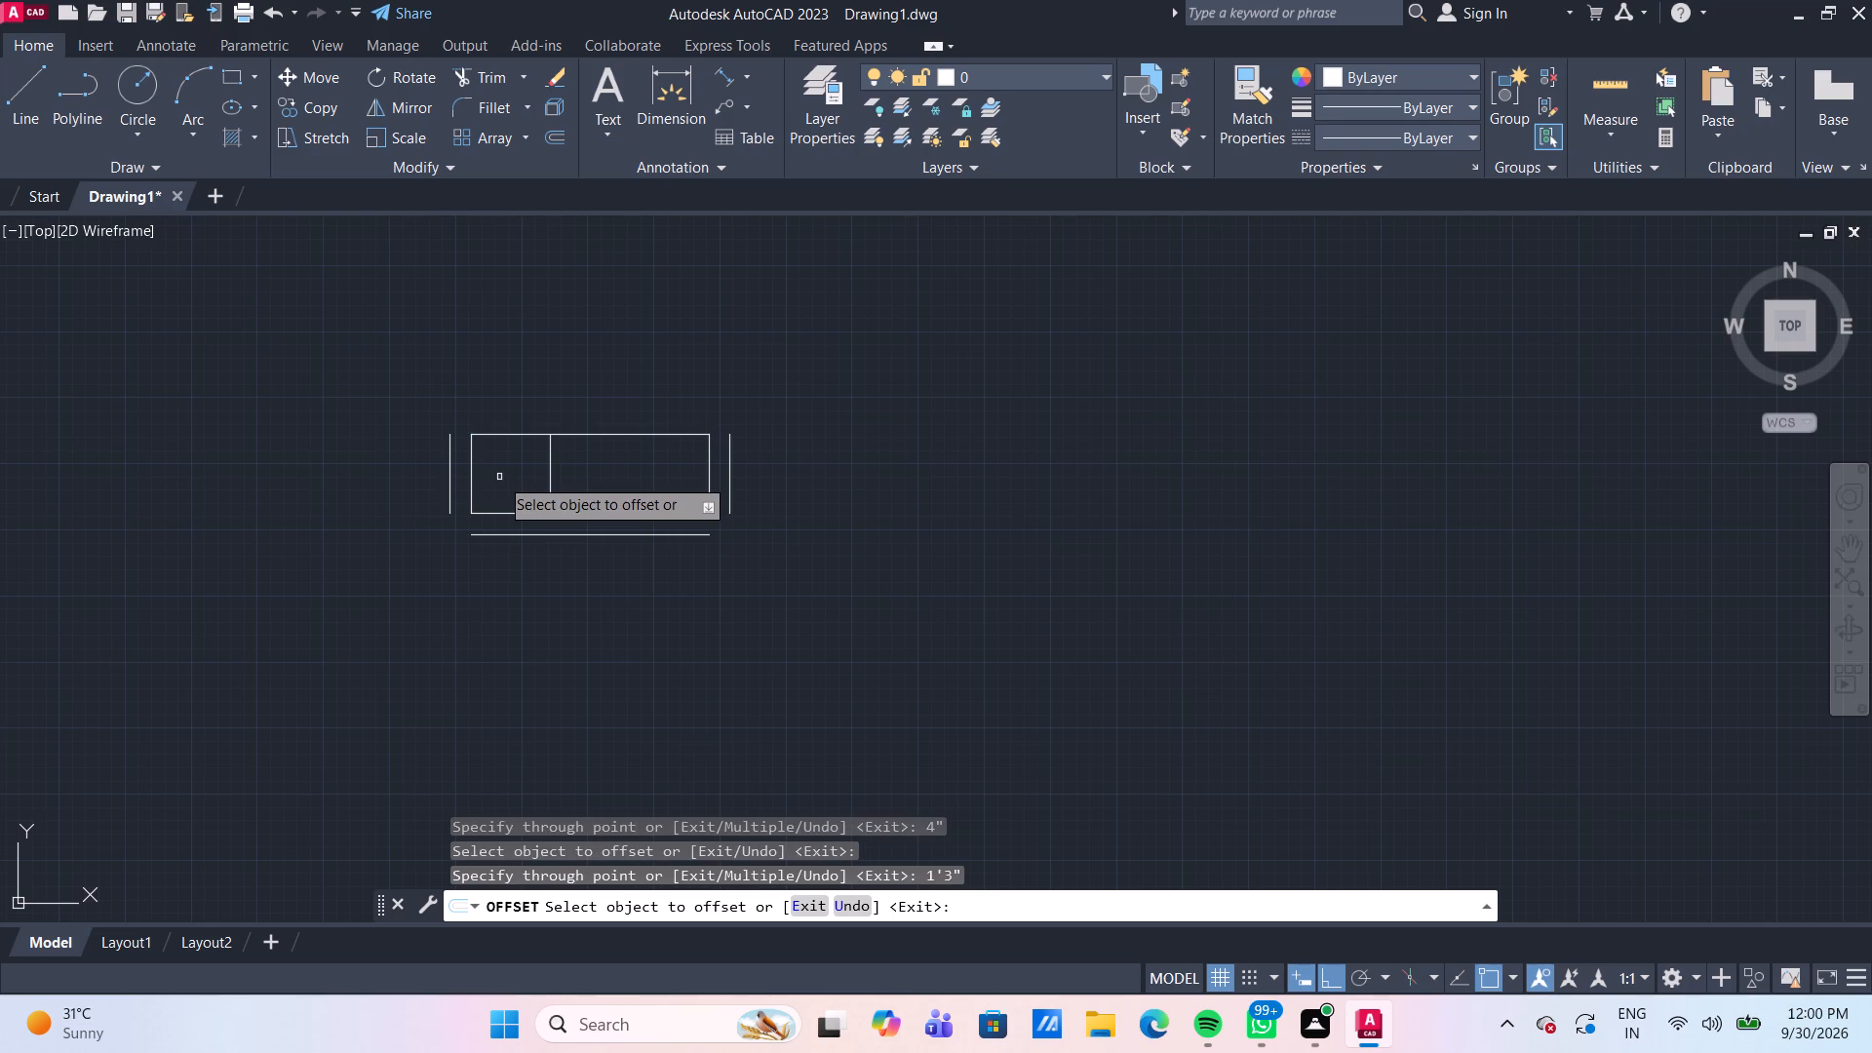
left_click(709, 472)
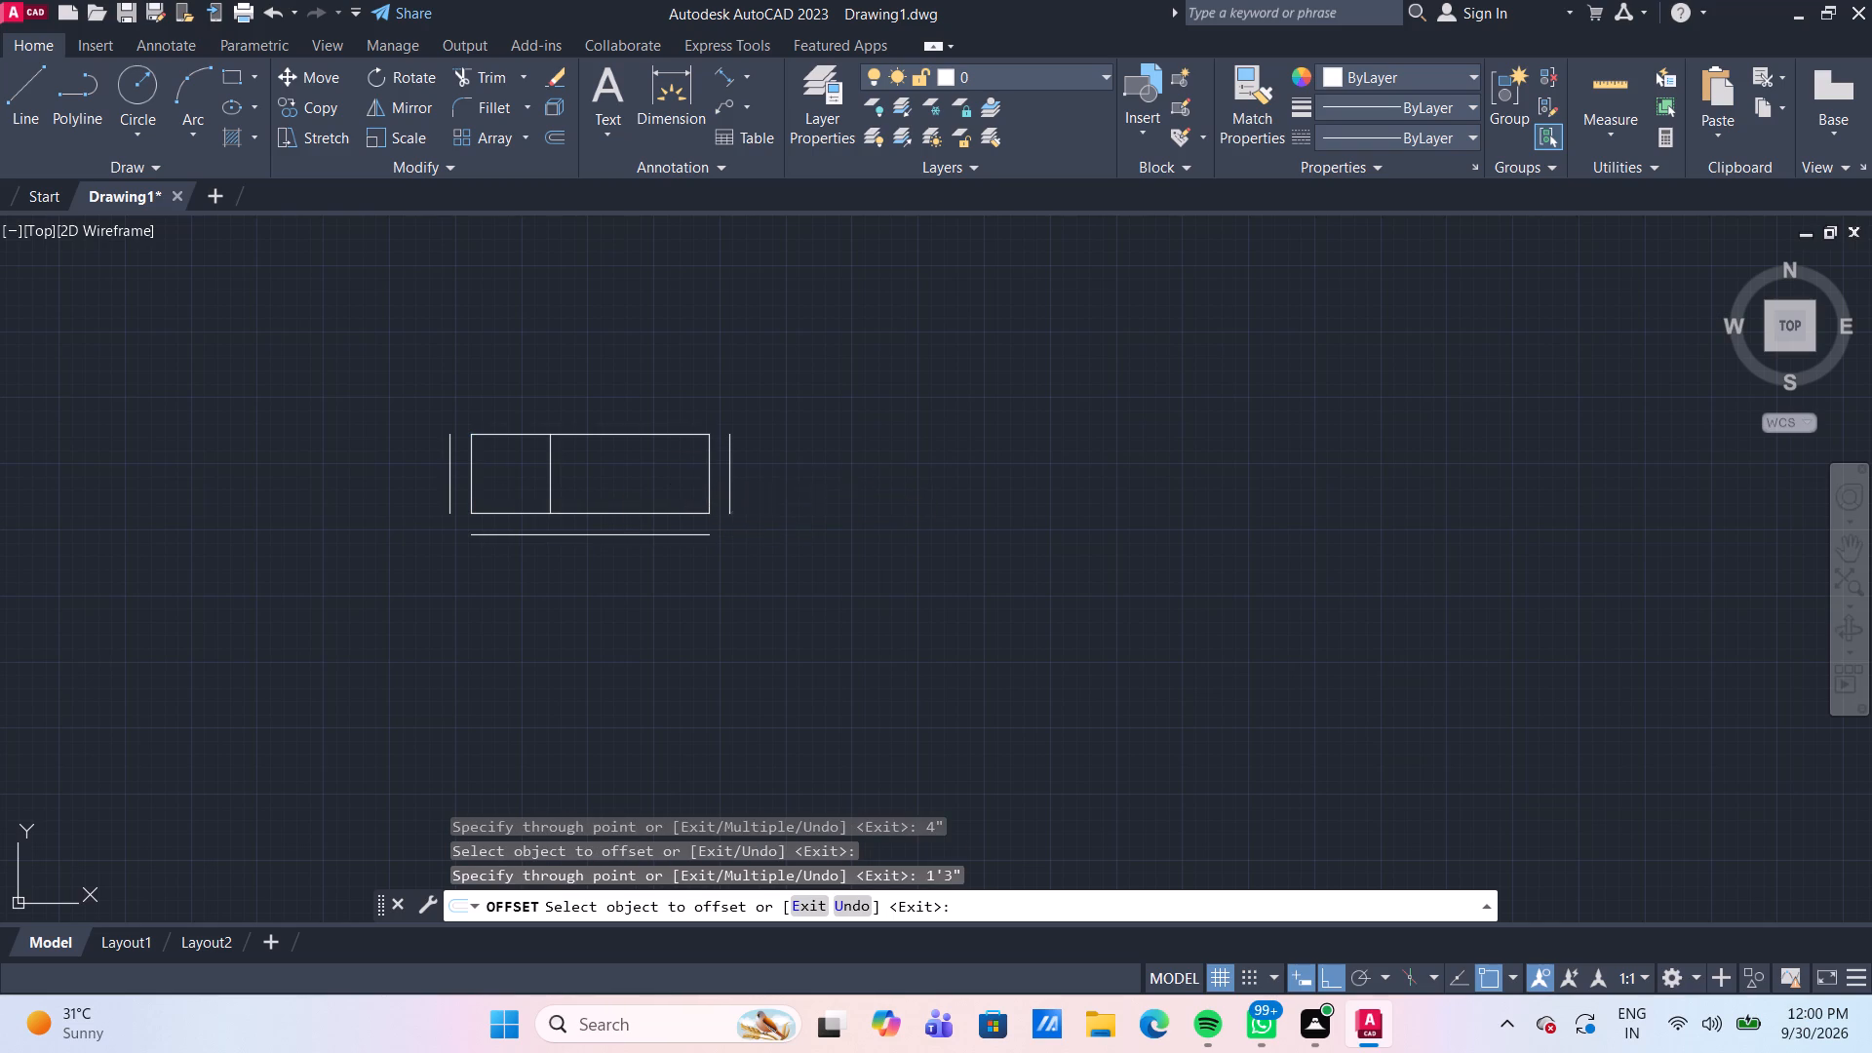
type("1'3\"")
key("Return")
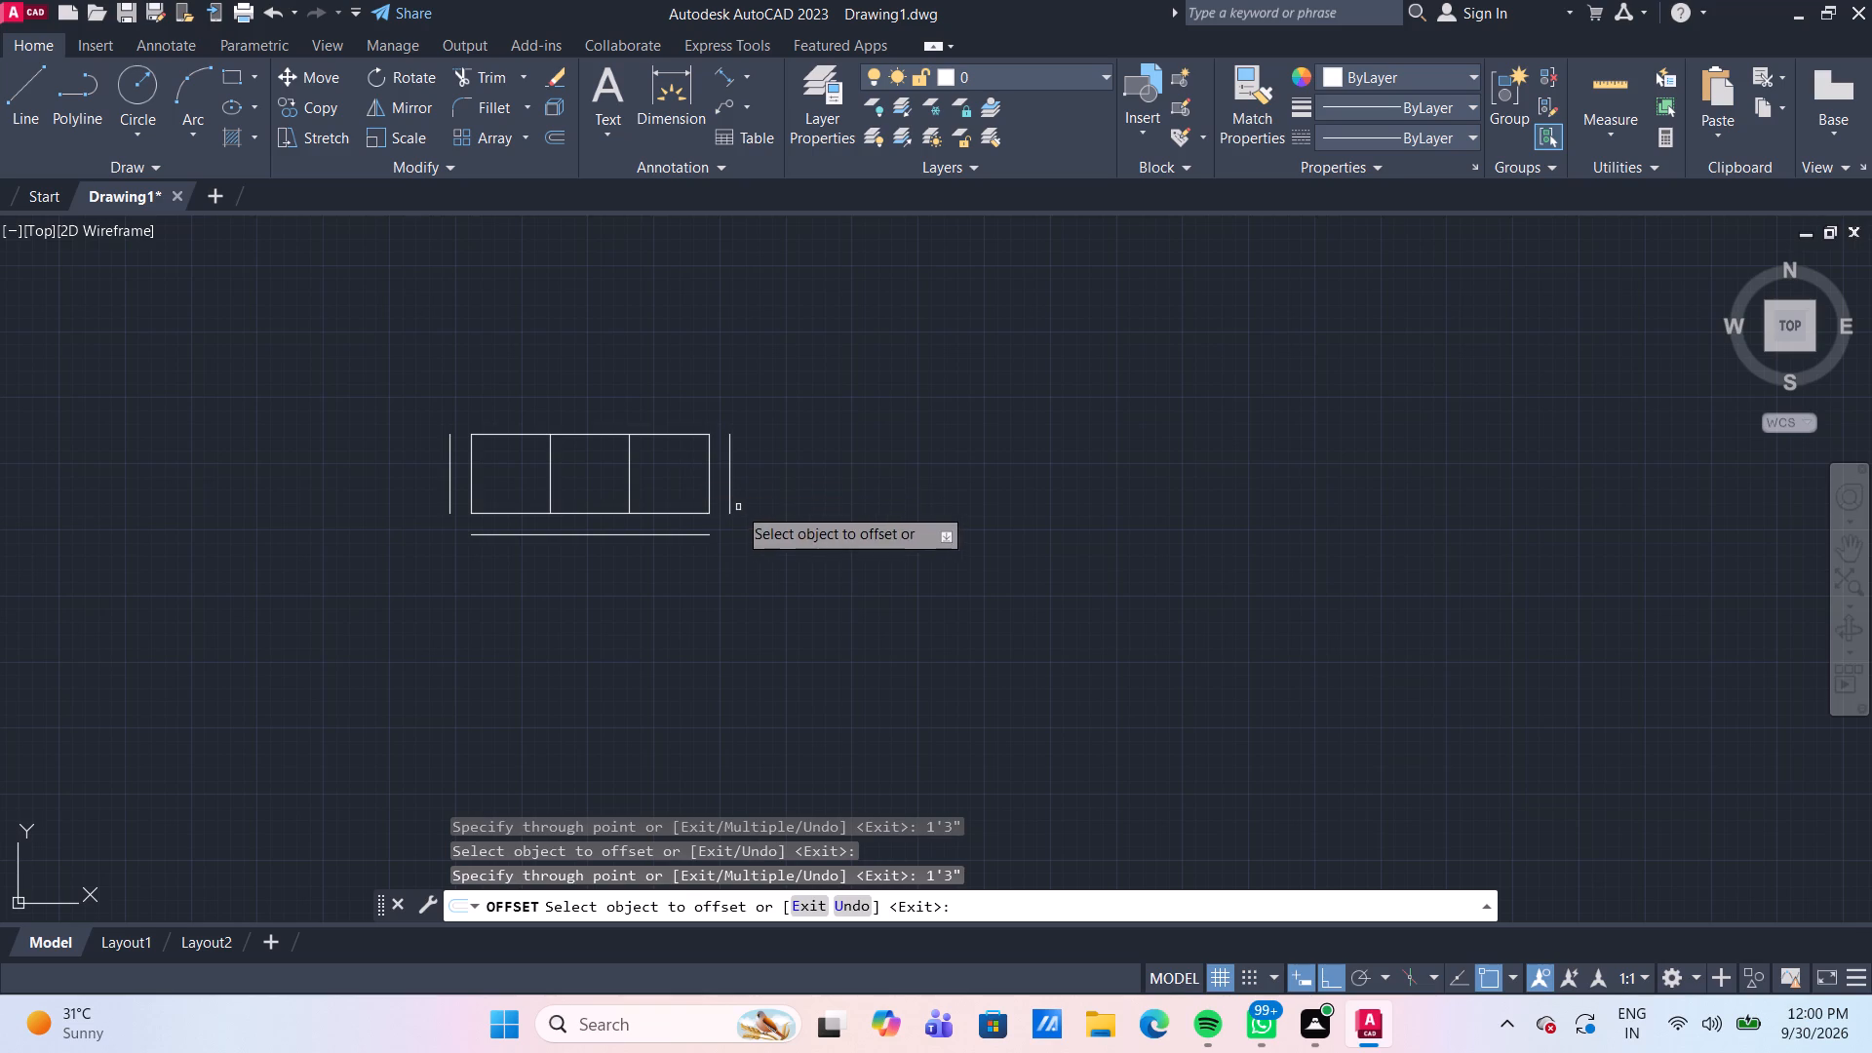
middle_click_drag(742, 506, 833, 418)
scroll(833, 418, "up", 1)
key("Escape")
Draw the right armrest's front end from the seat's upper-right corner: 2" up, 4" right, and down to the outer armrest line.
middle_click_drag(943, 366, 912, 467)
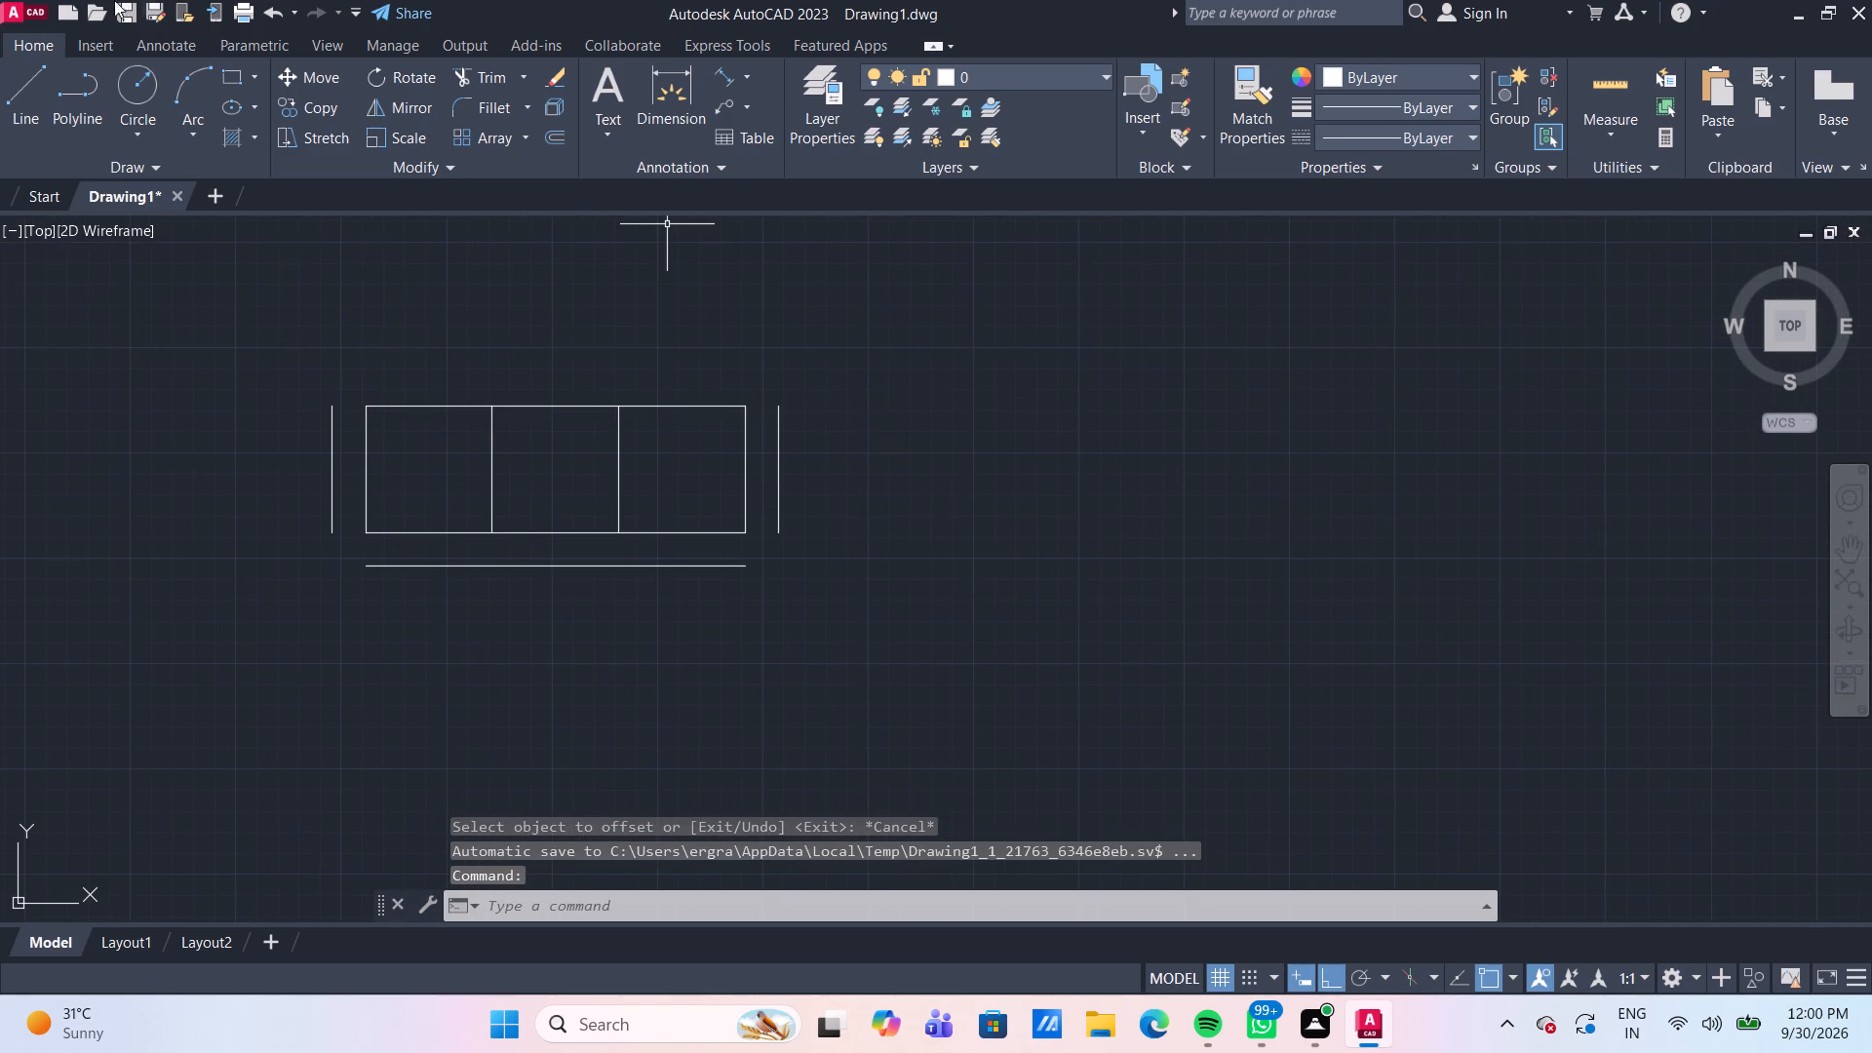
left_click(27, 88)
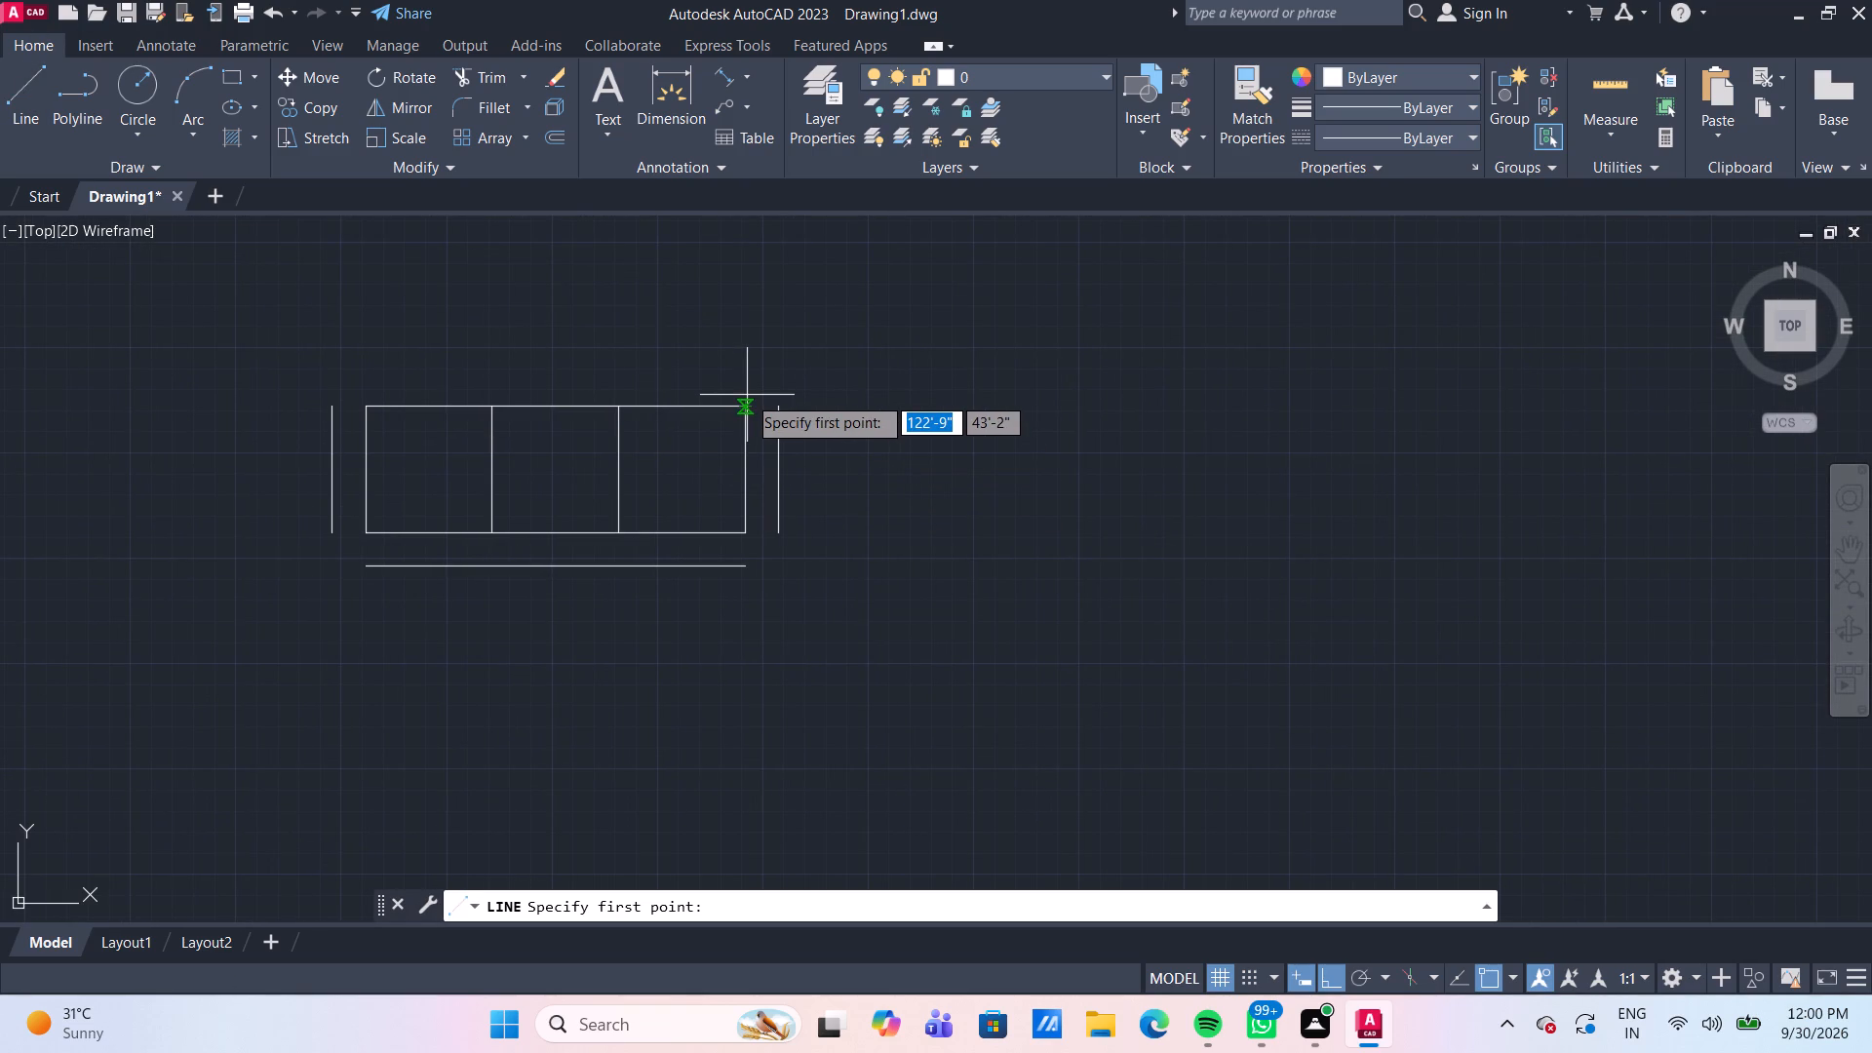
left_click(744, 405)
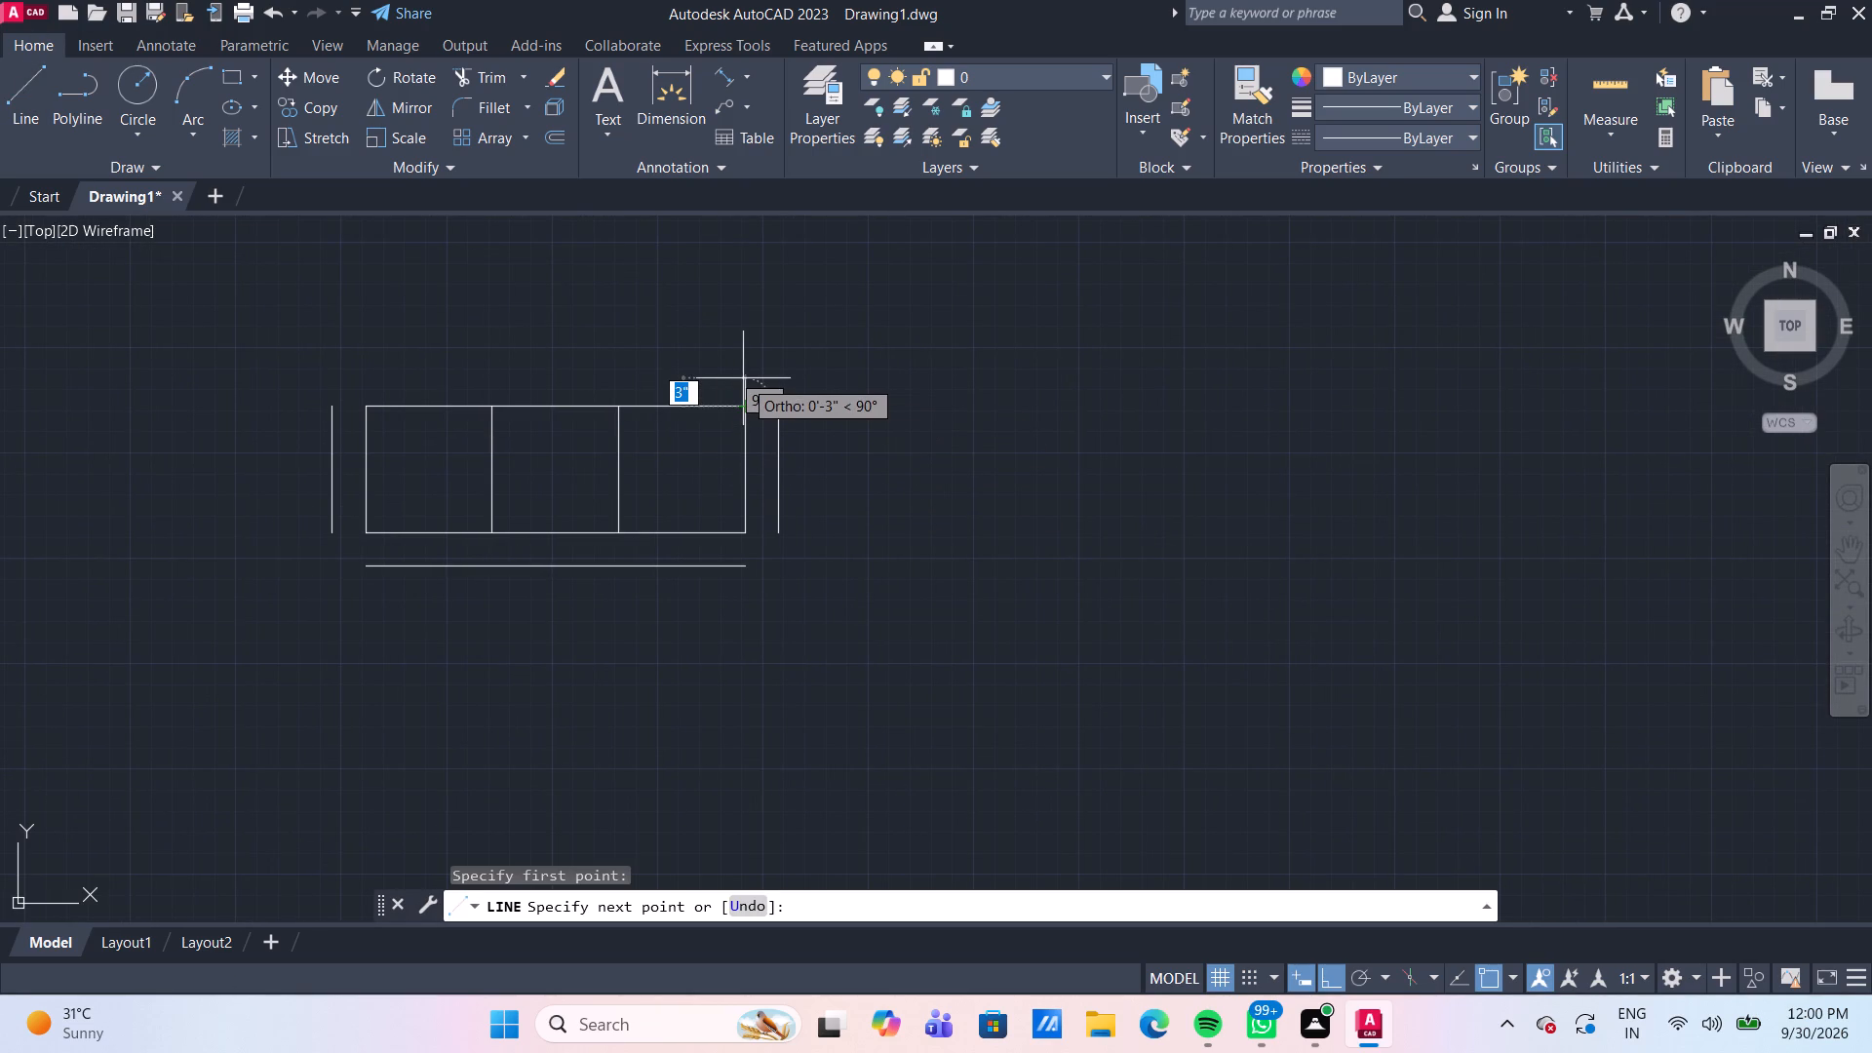
type("2\"")
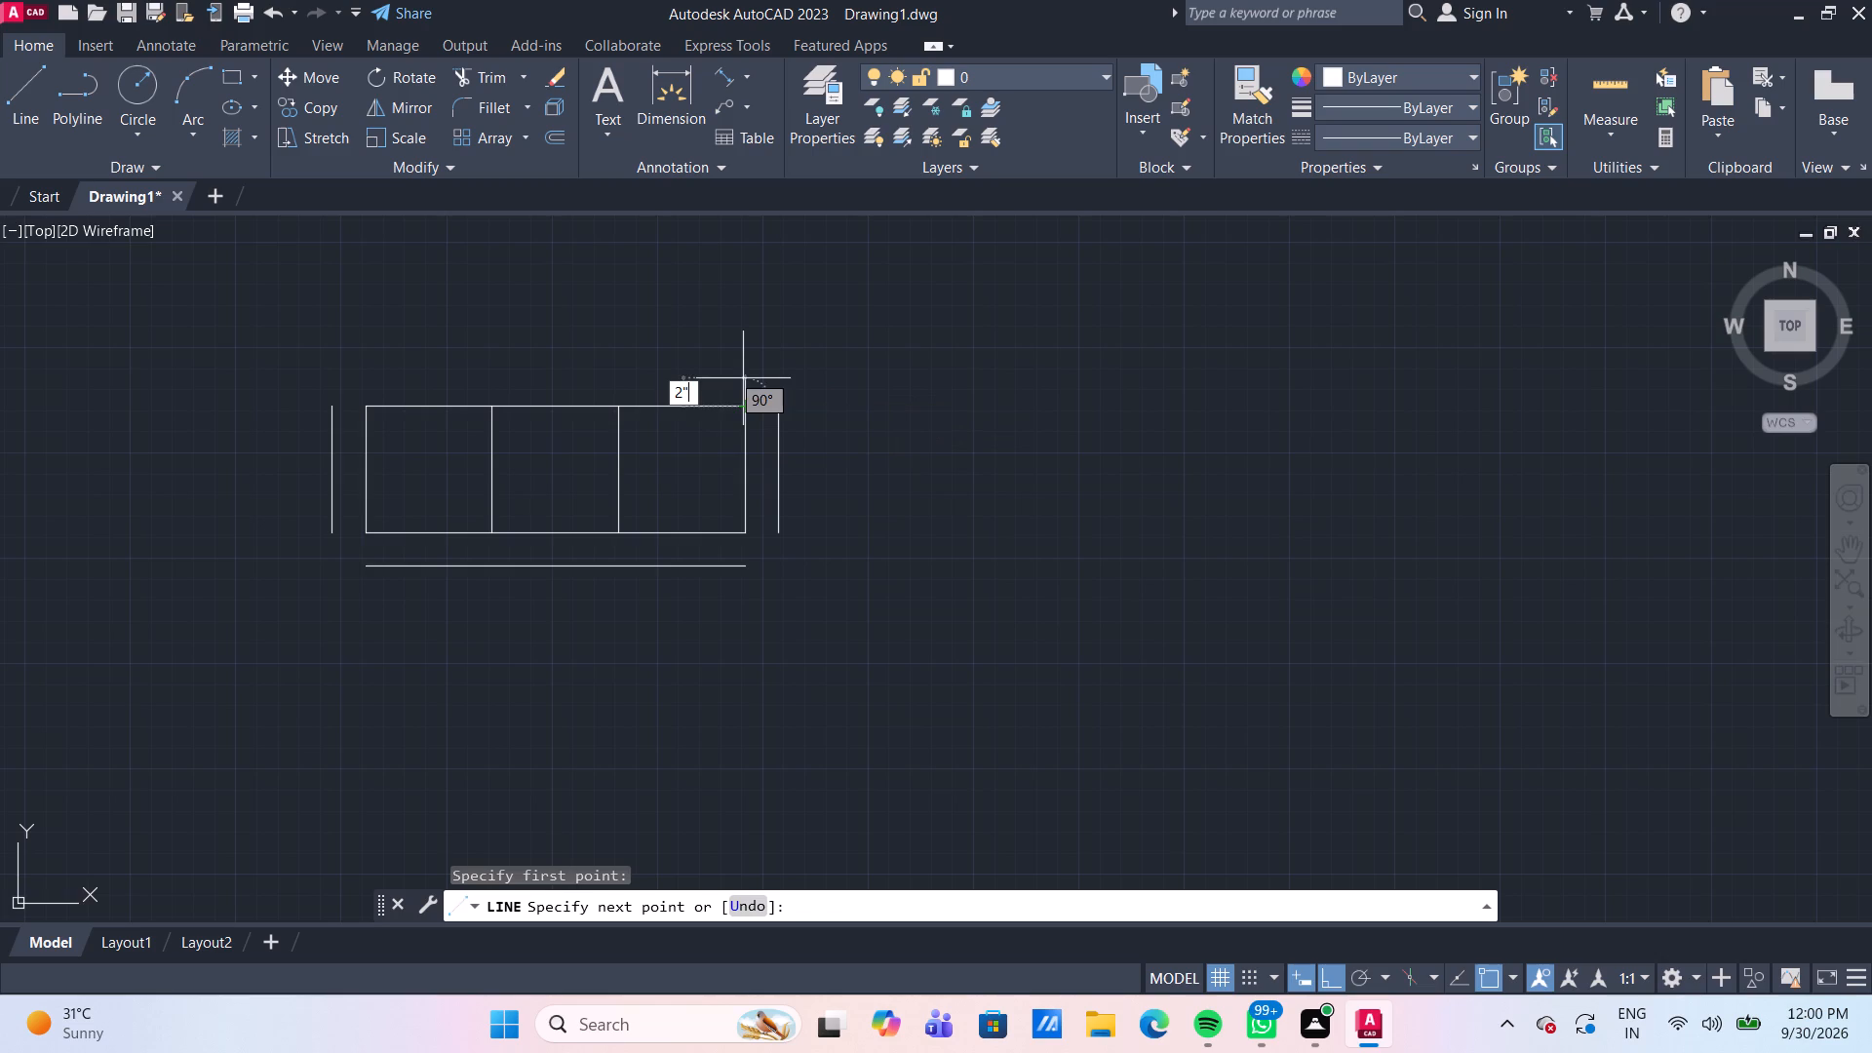
key("Return")
type("4\"")
key("Return")
scroll(826, 392, "up", 2)
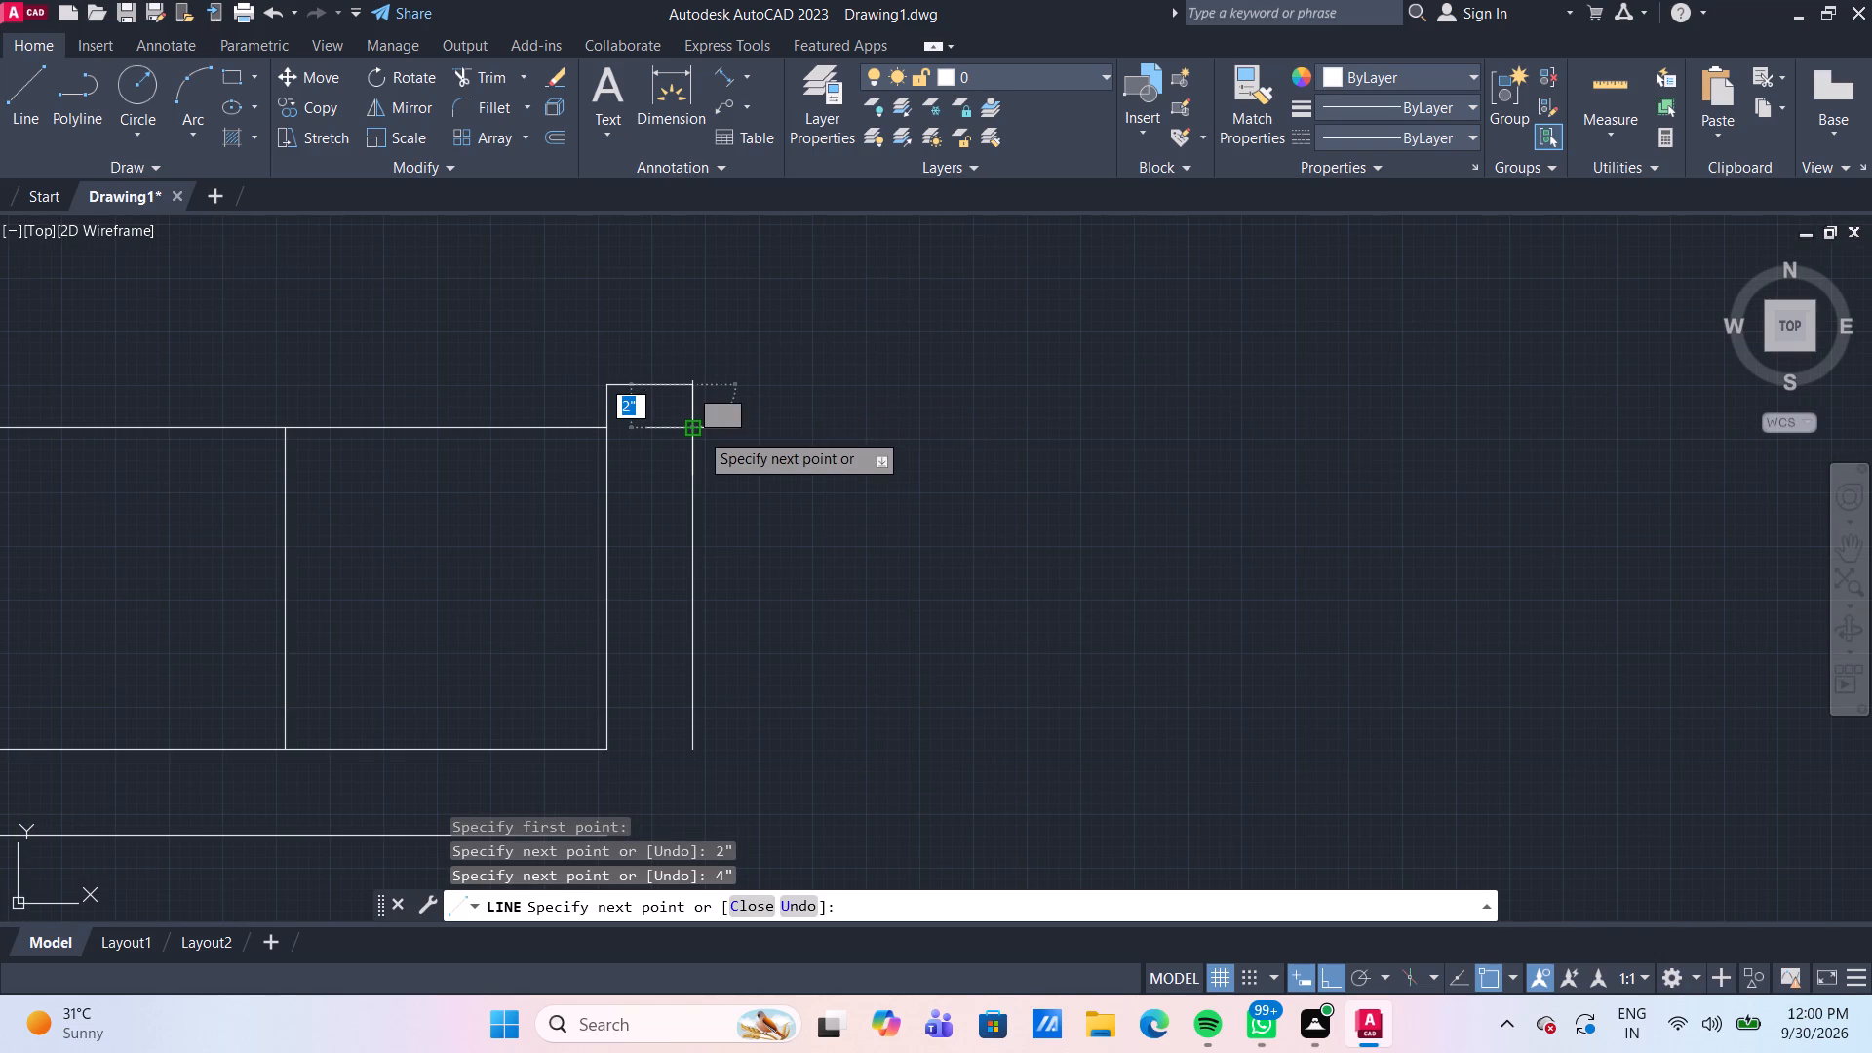
left_click(699, 431)
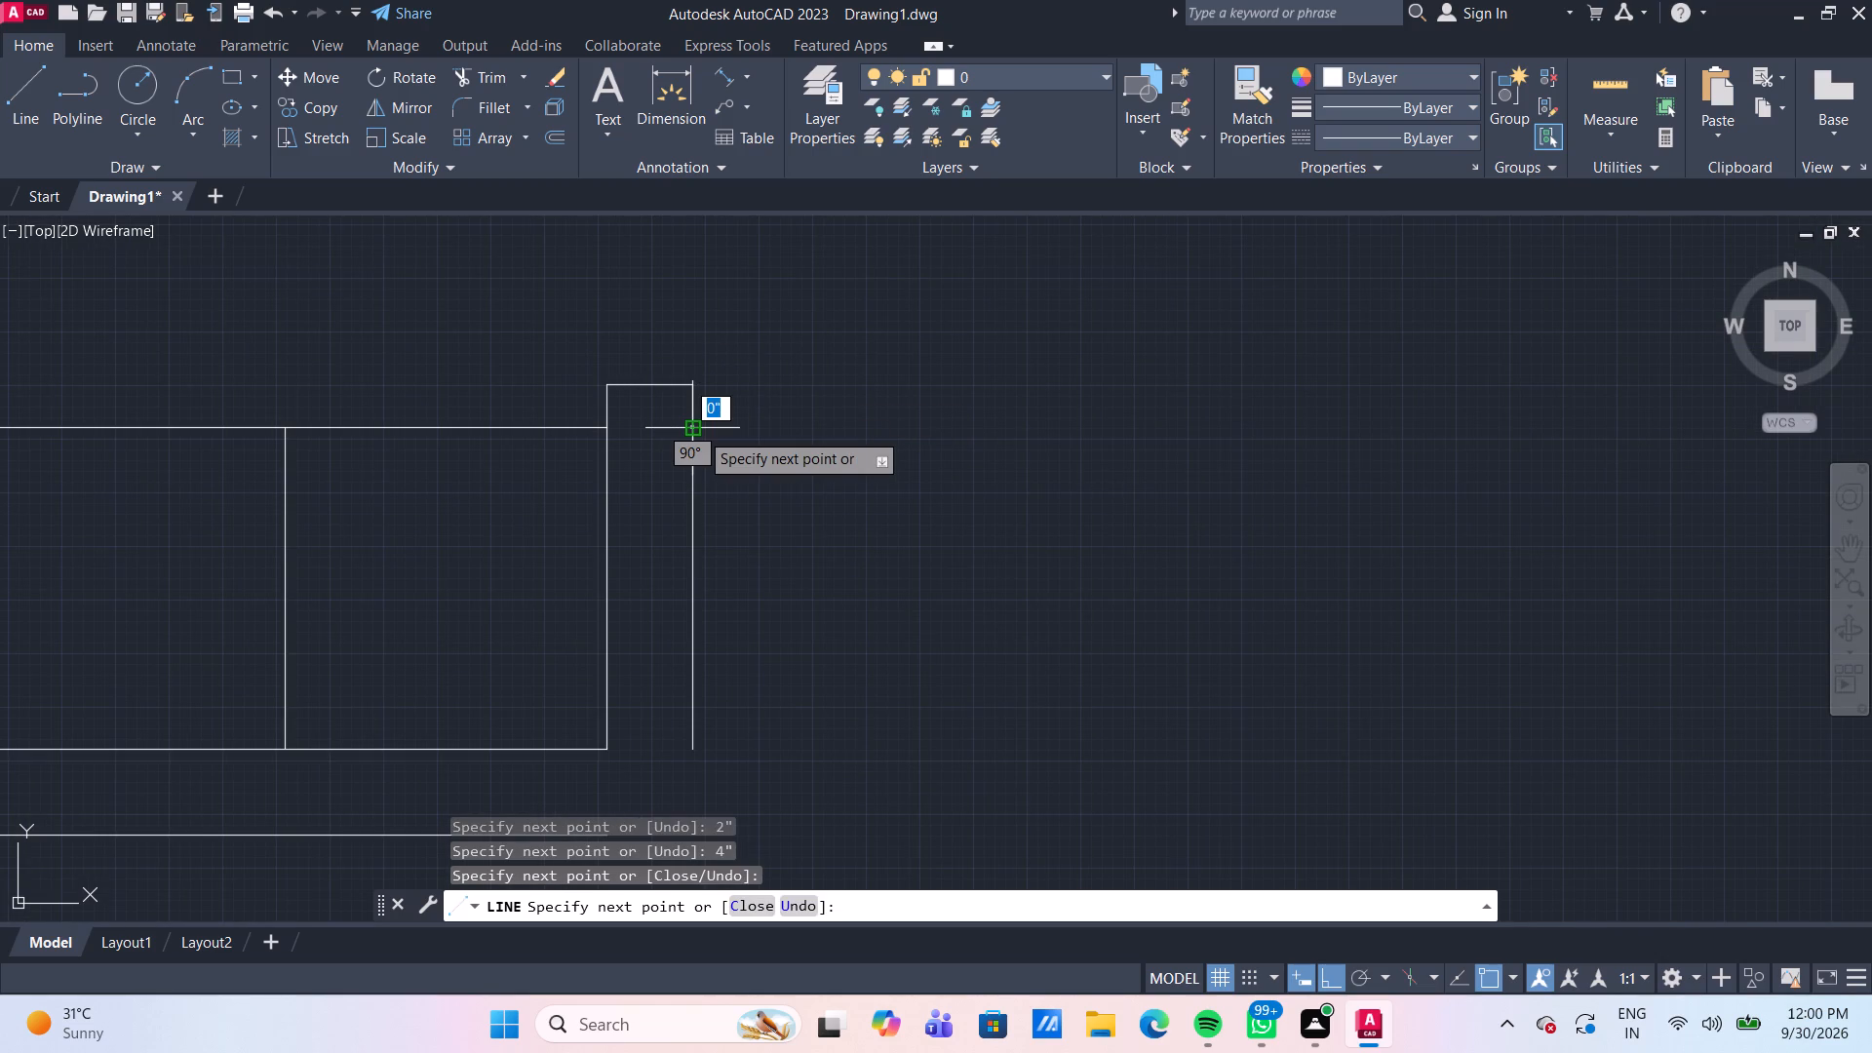
key("Return")
Draw the left armrest's front end from the seat's upper-left corner: 2" up, 4" left, and down to the outer armrest line.
scroll(725, 451, "down", 1)
middle_click_drag(255, 637, 338, 593)
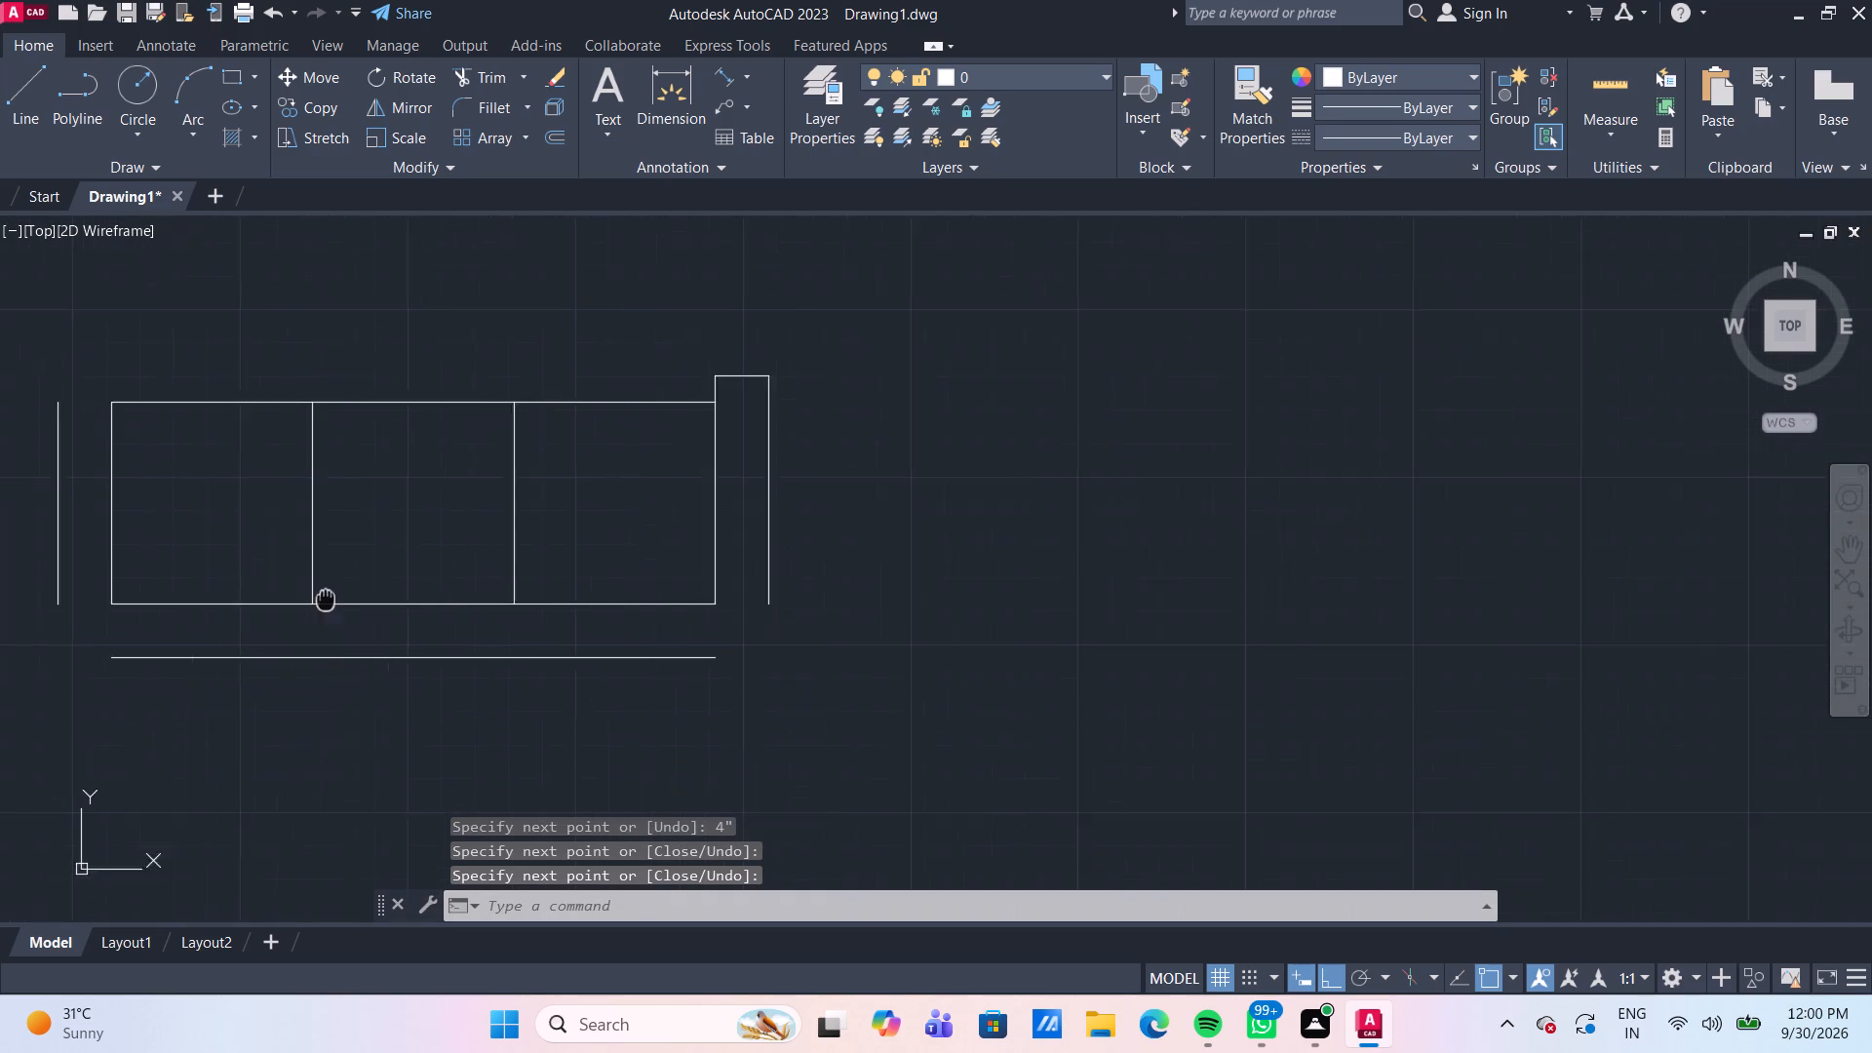
middle_click_drag(338, 593, 412, 601)
middle_click_drag(326, 539, 788, 533)
key("l")
key("Return")
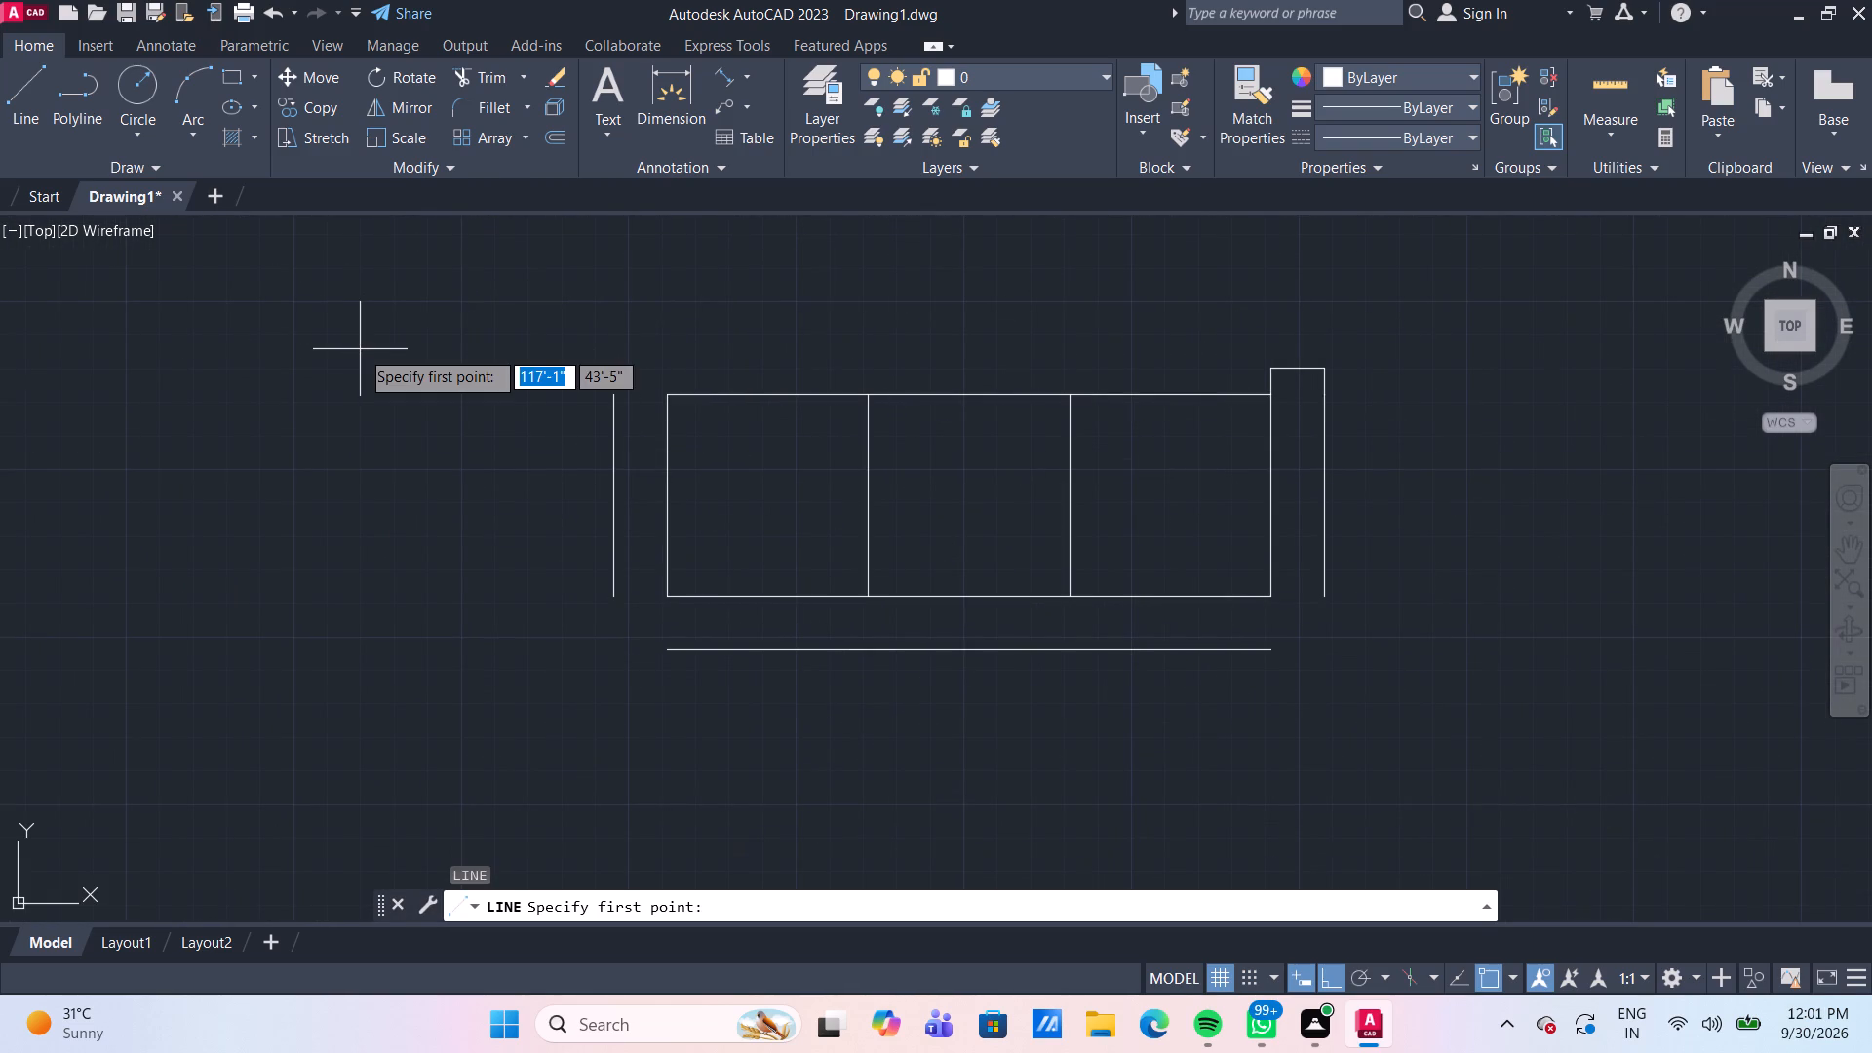
left_click(670, 397)
type("2\"")
key("Return")
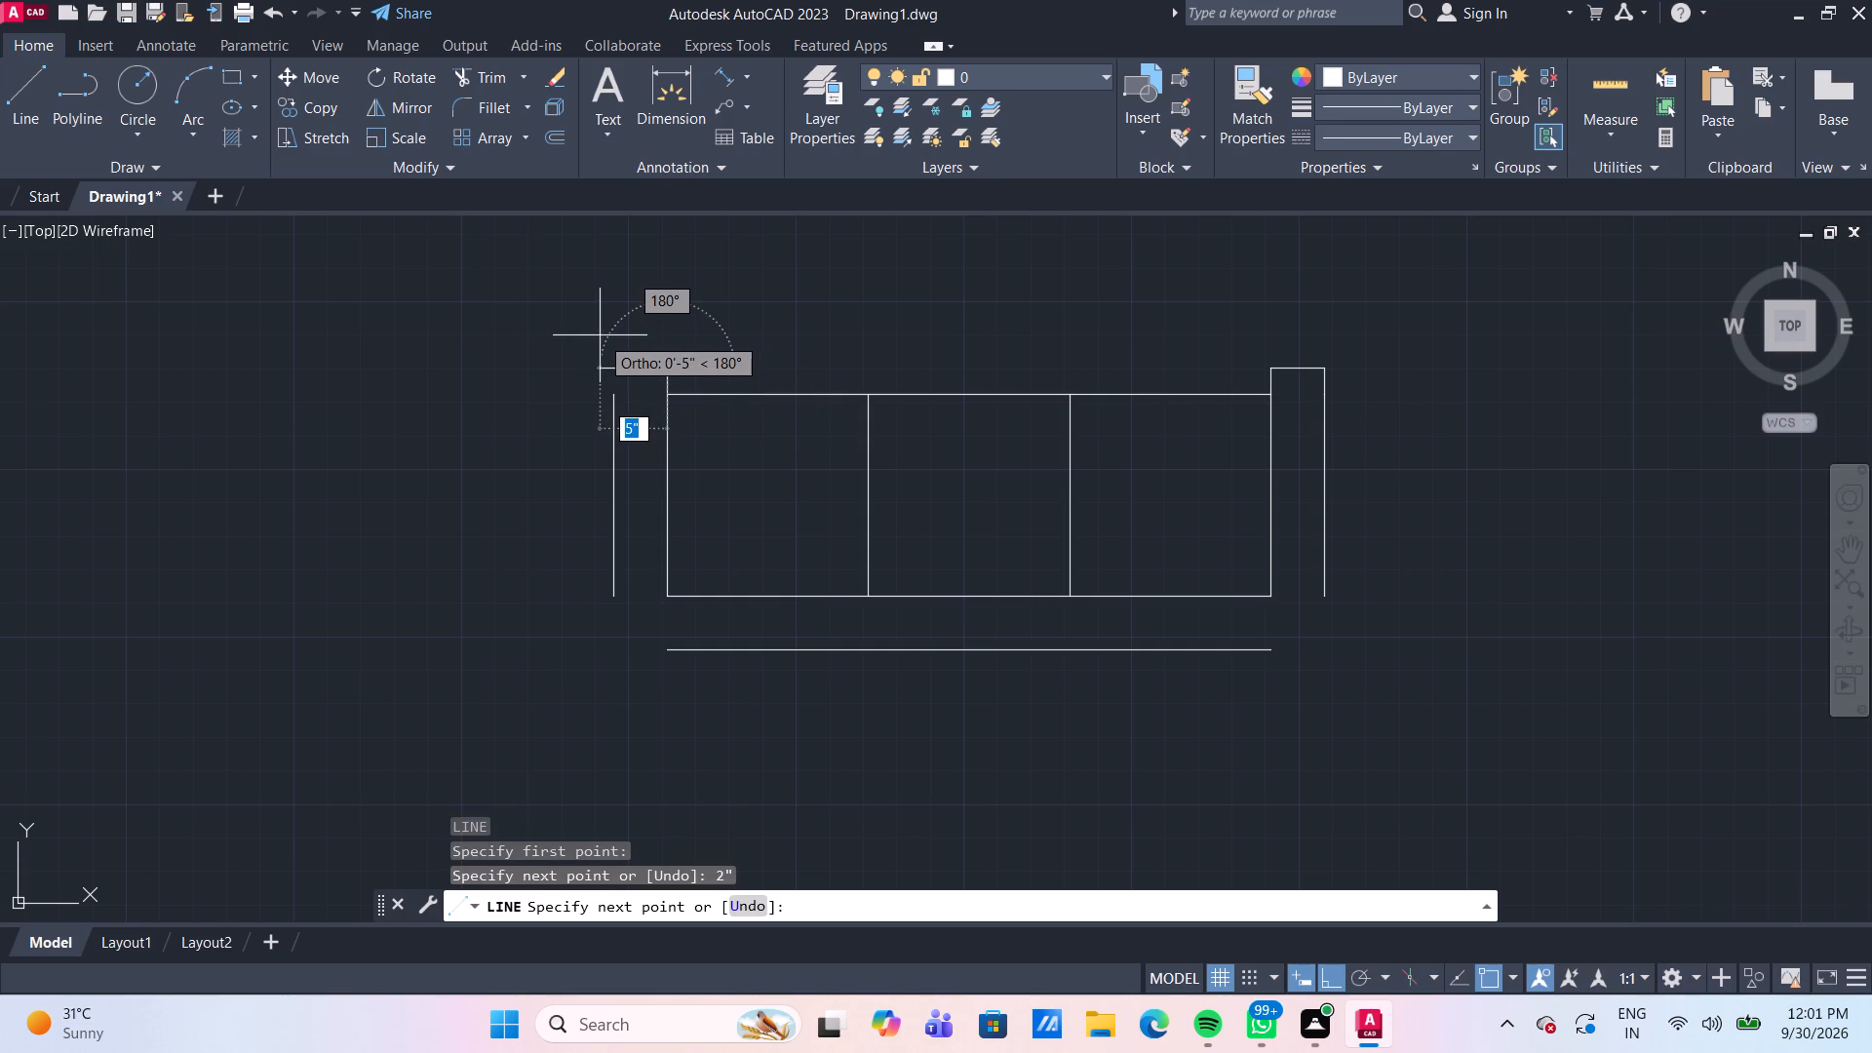
type("4\"")
key("Return")
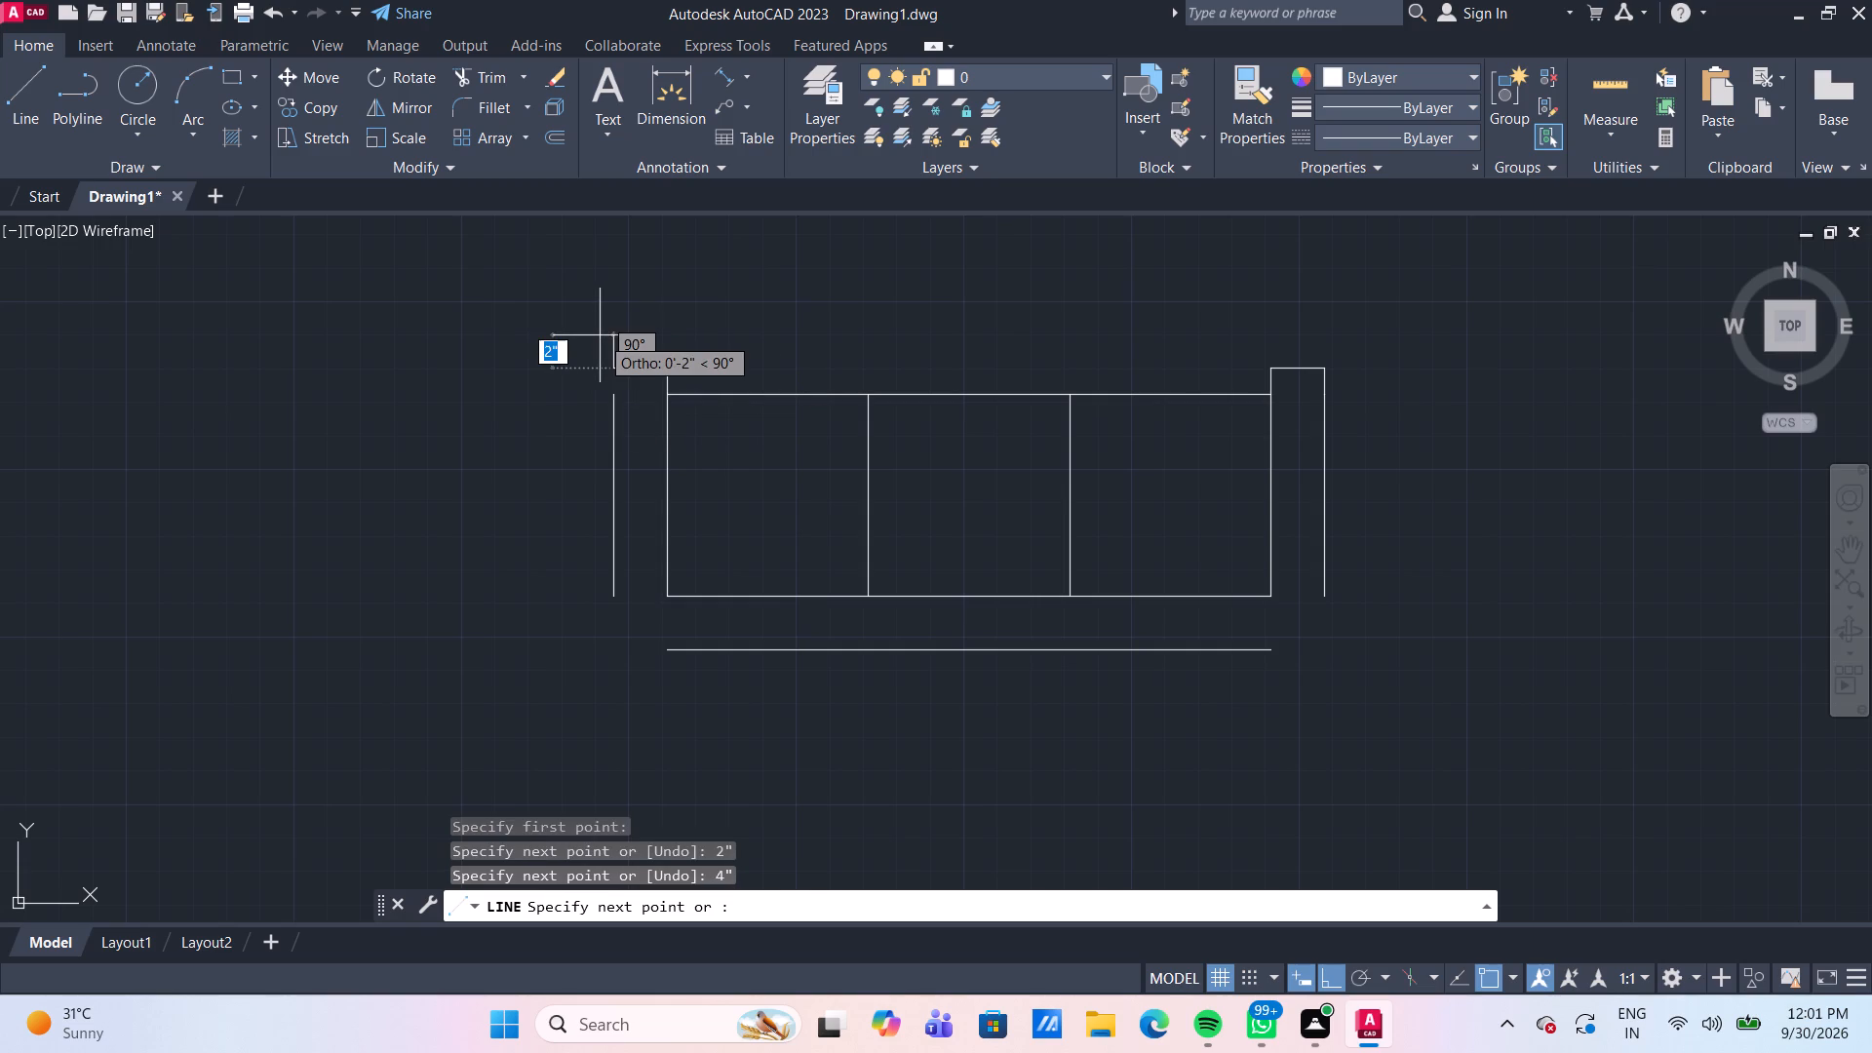
left_click(613, 399)
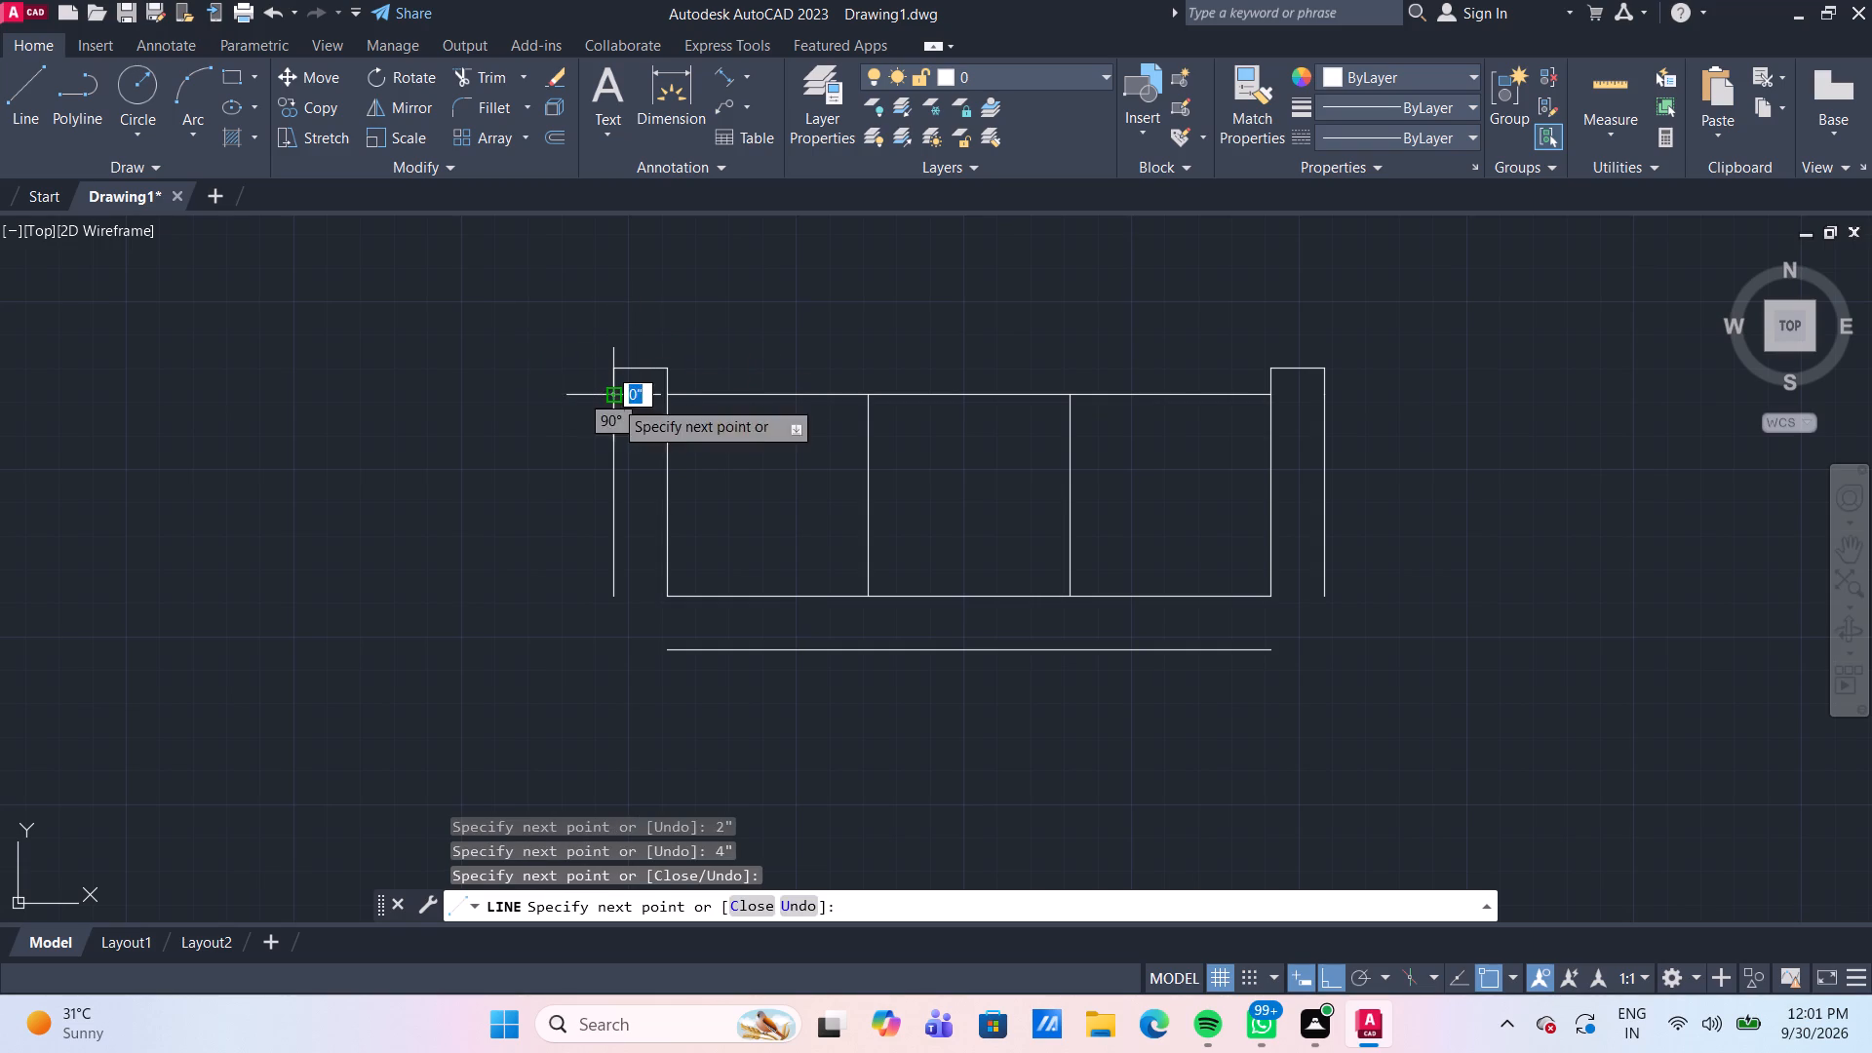
key("Escape")
Draw the sofa's lower-left outer corner, extending the left armrest line down 4" and across to the backrest line.
middle_click_drag(746, 484, 663, 409)
scroll(721, 451, "down", 1)
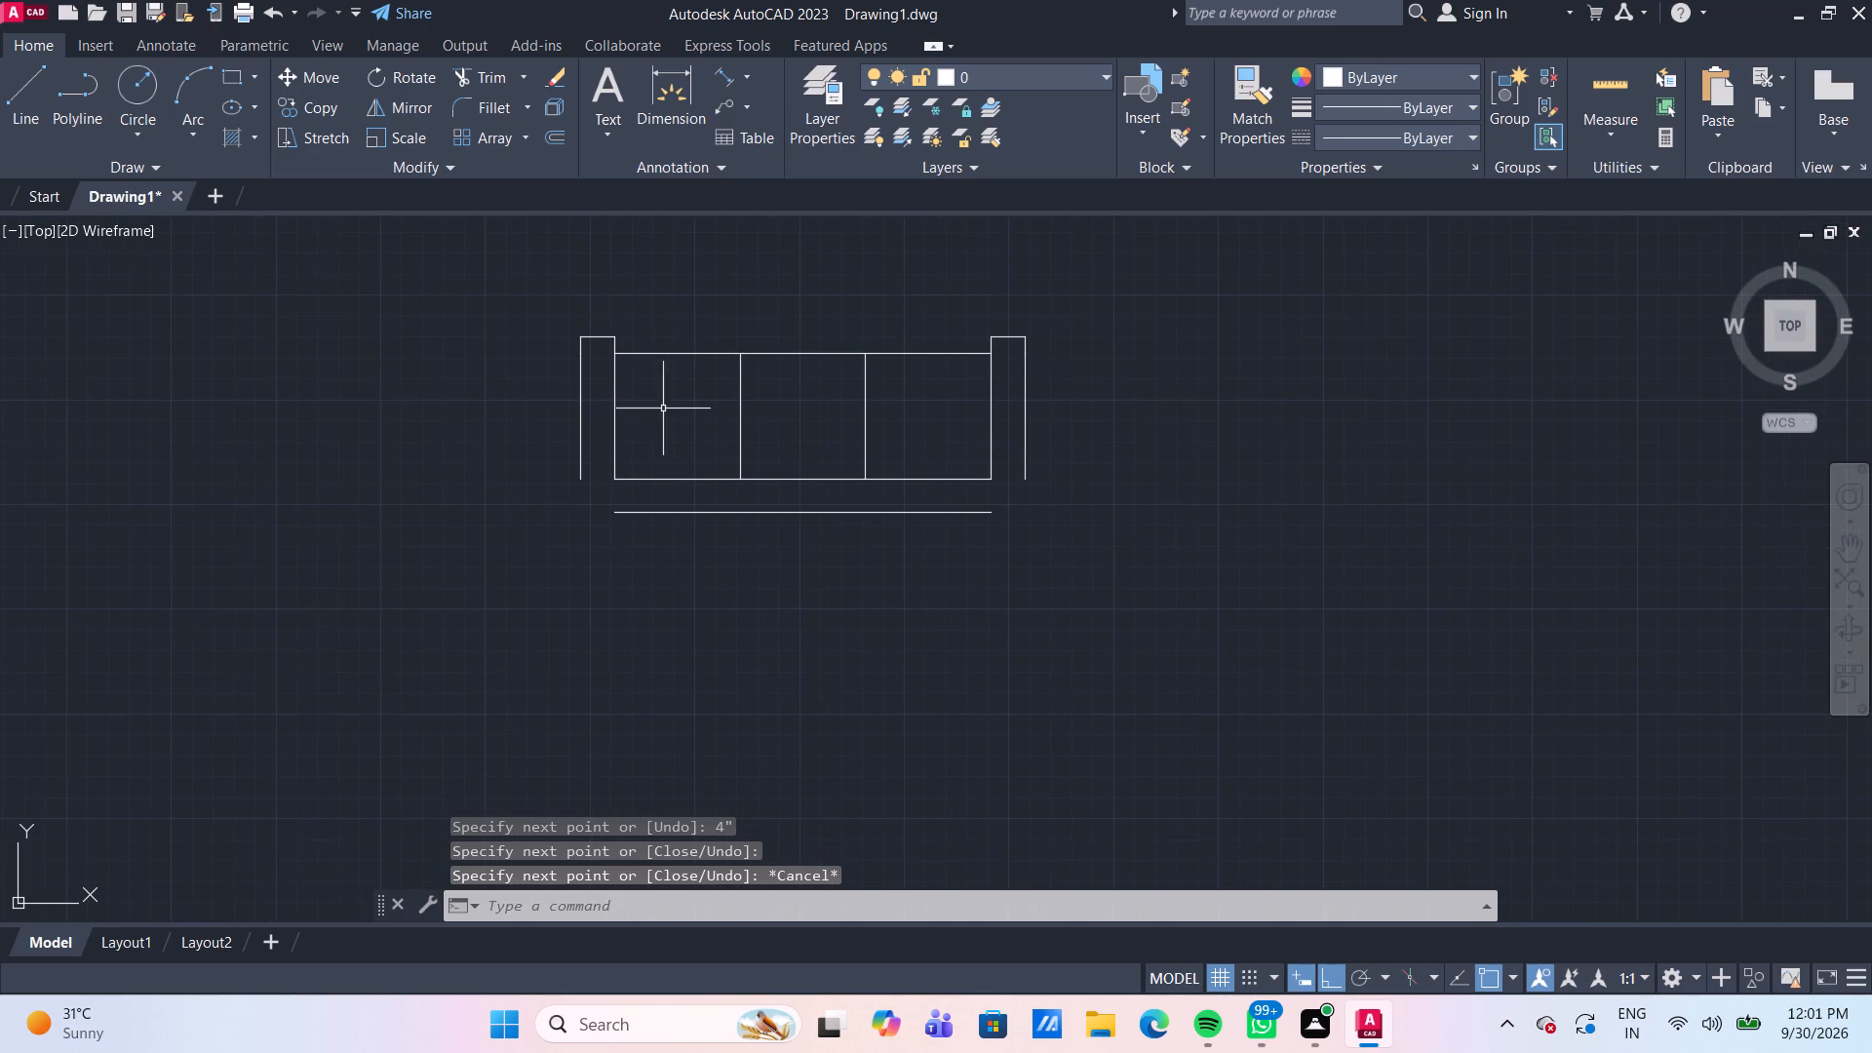
left_click(23, 101)
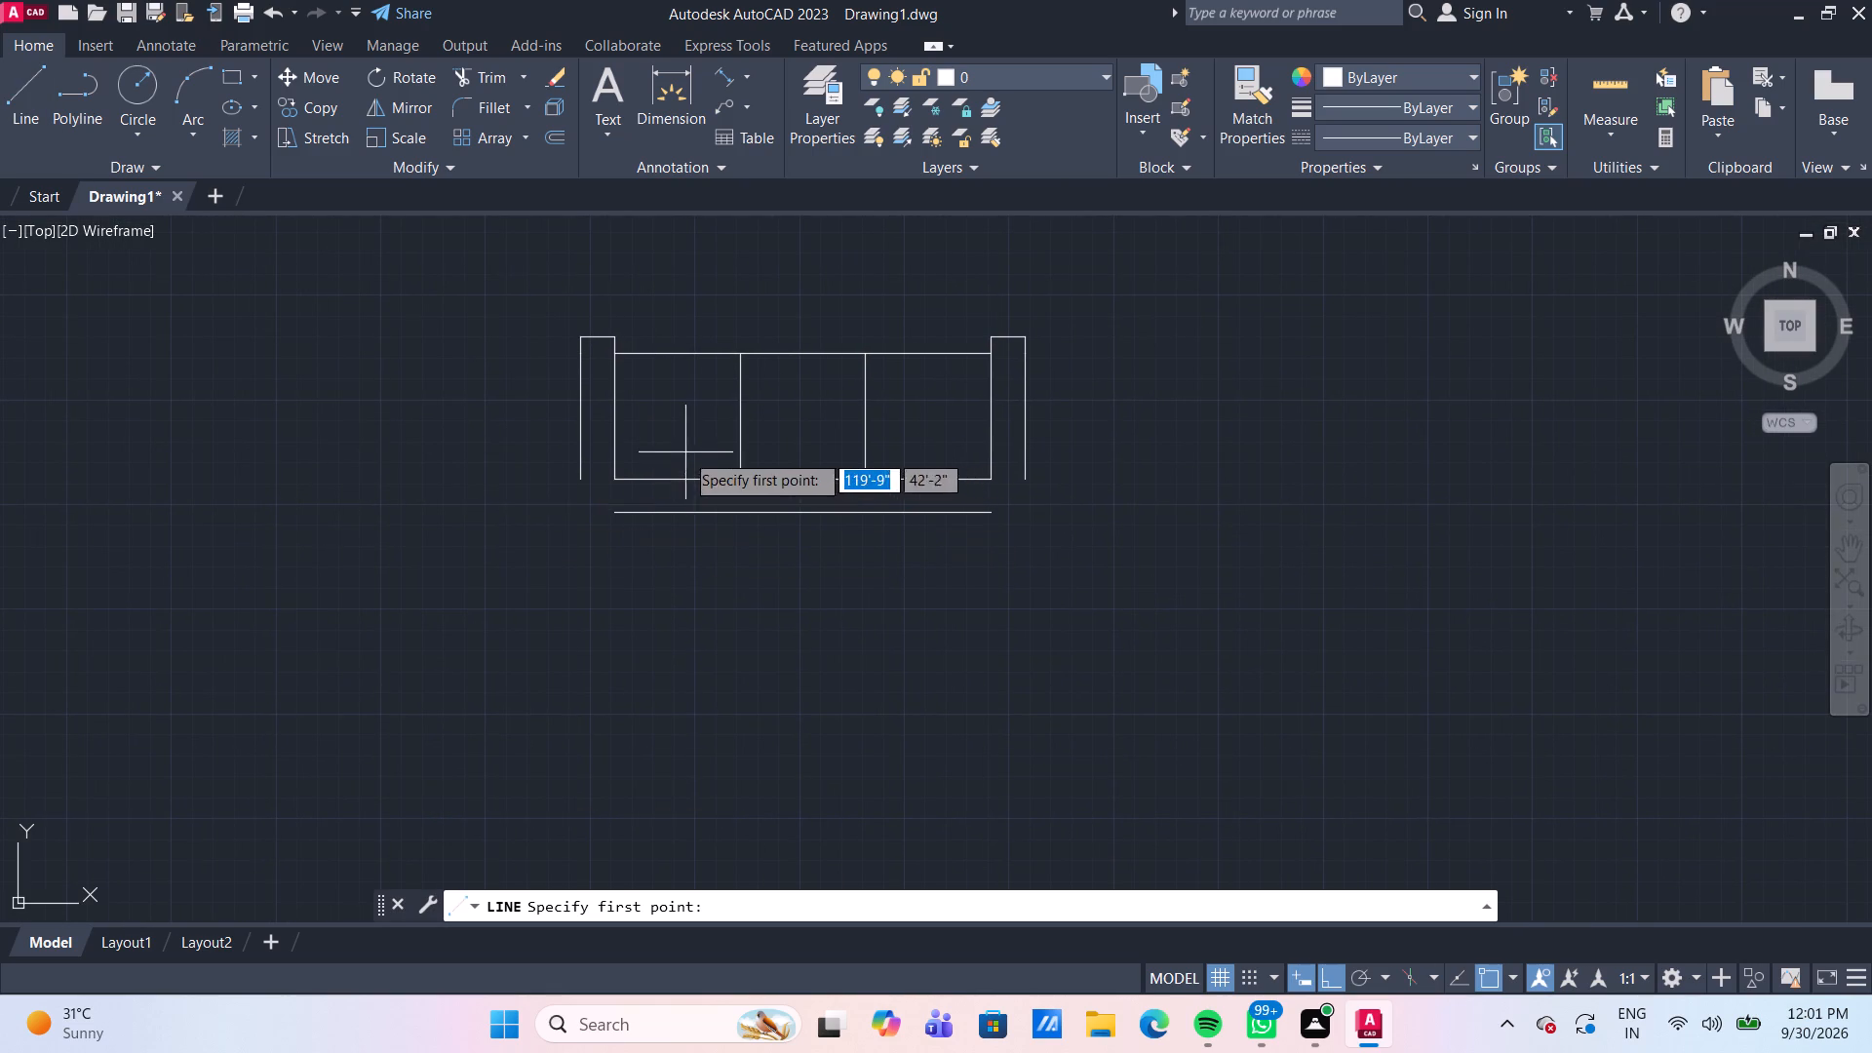
left_click(578, 479)
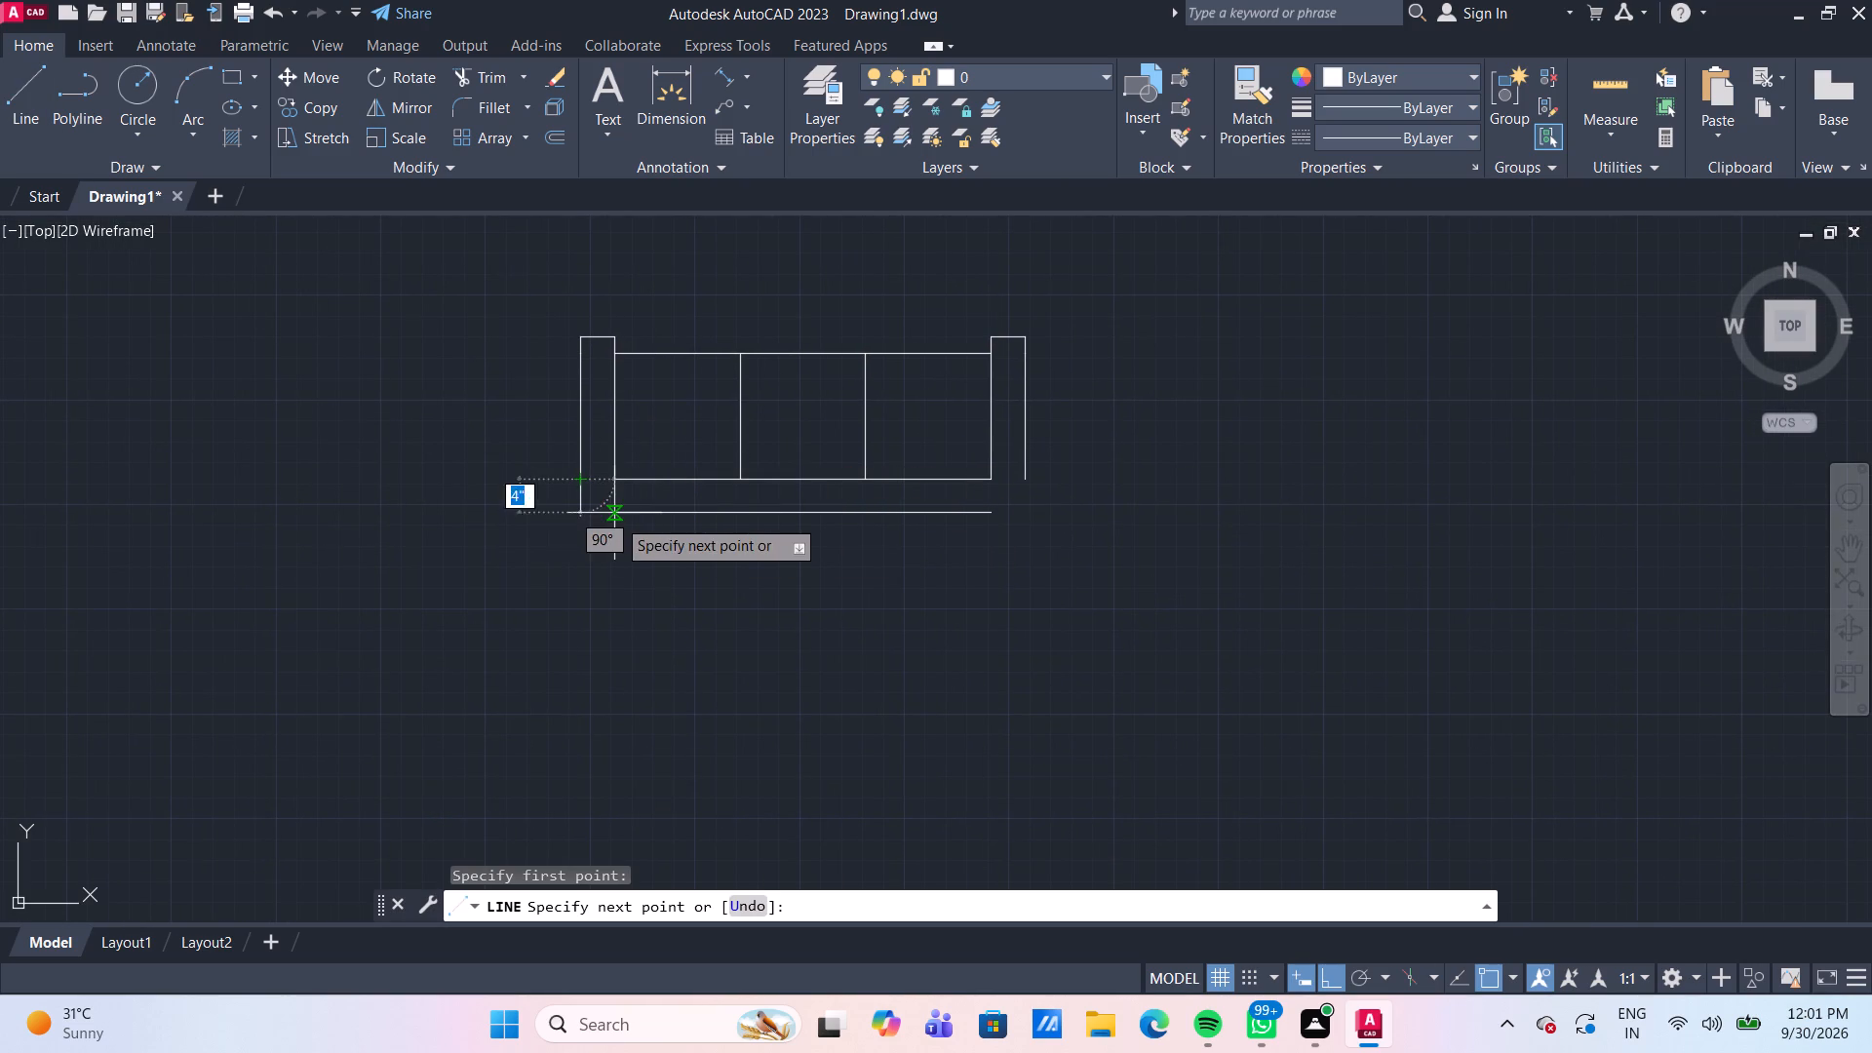
left_click(576, 514)
left_click(610, 520)
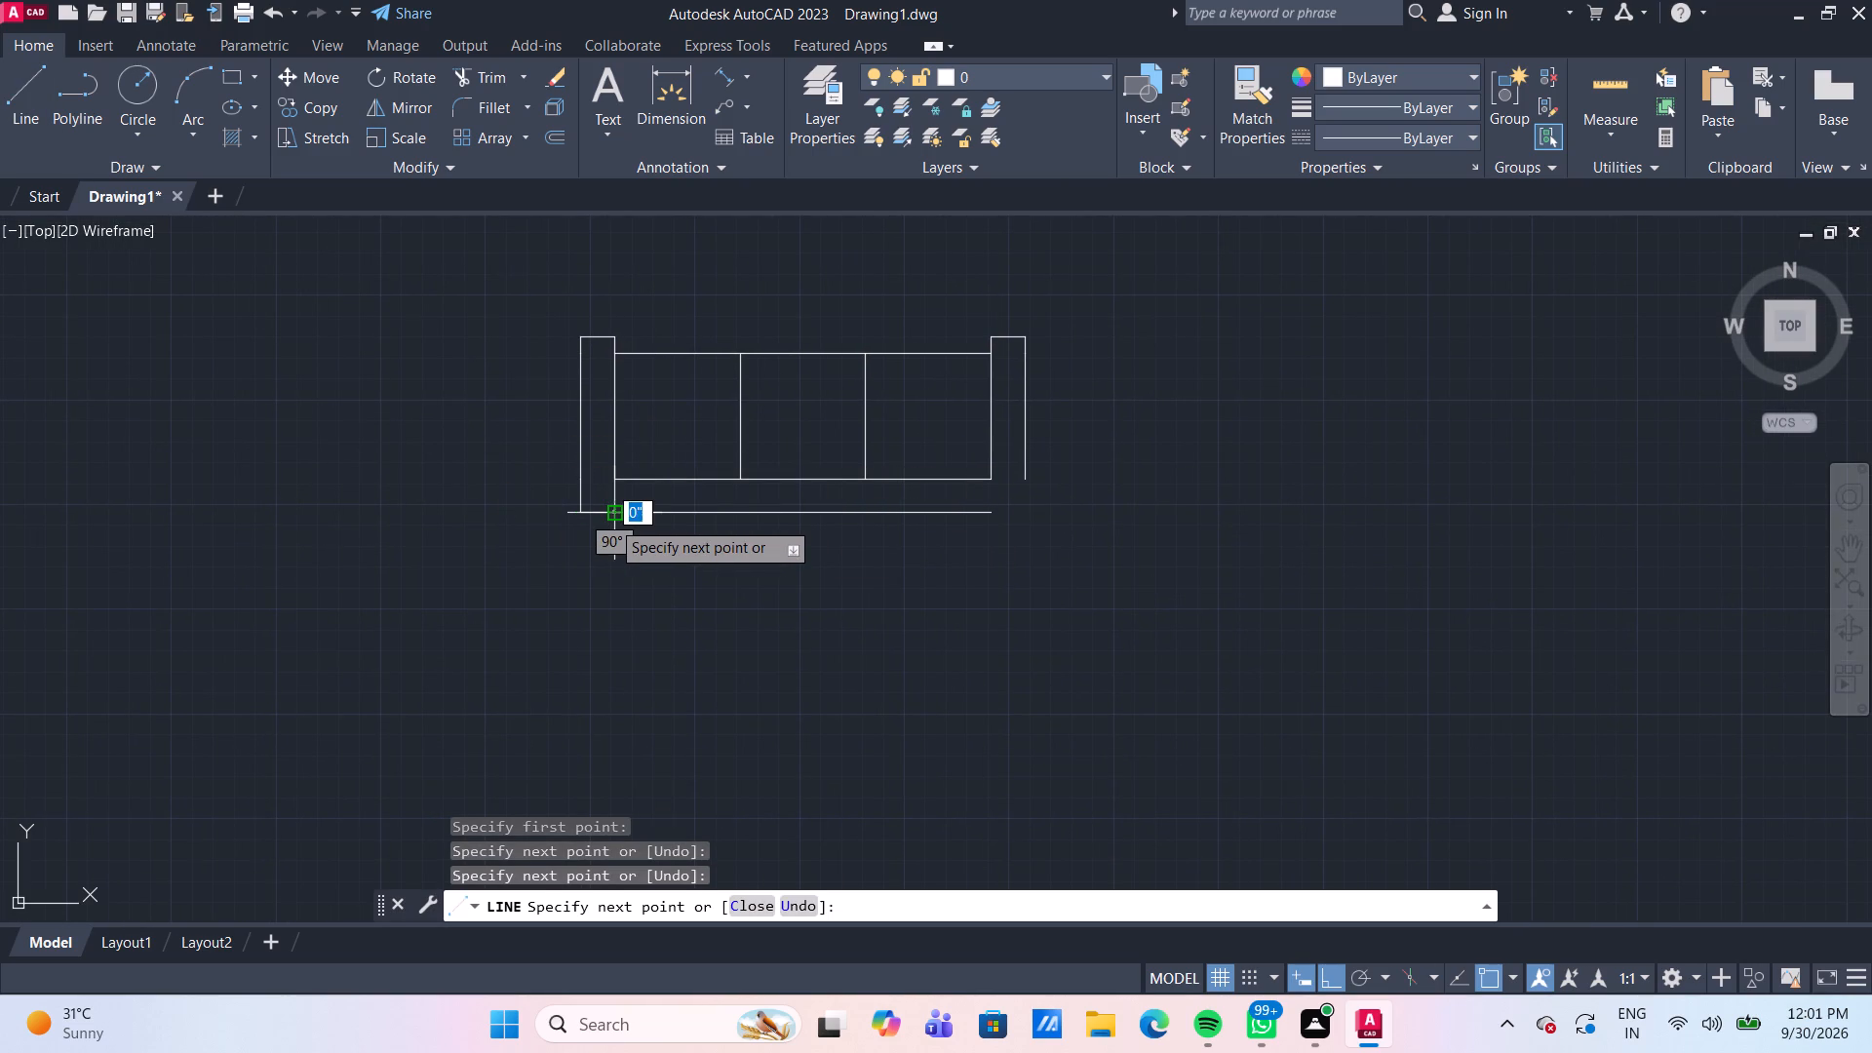
key("Return")
Draw the sofa's lower-right outer corner, joining the right armrest's outer line to the end of the backrest line.
middle_click_drag(800, 618, 667, 628)
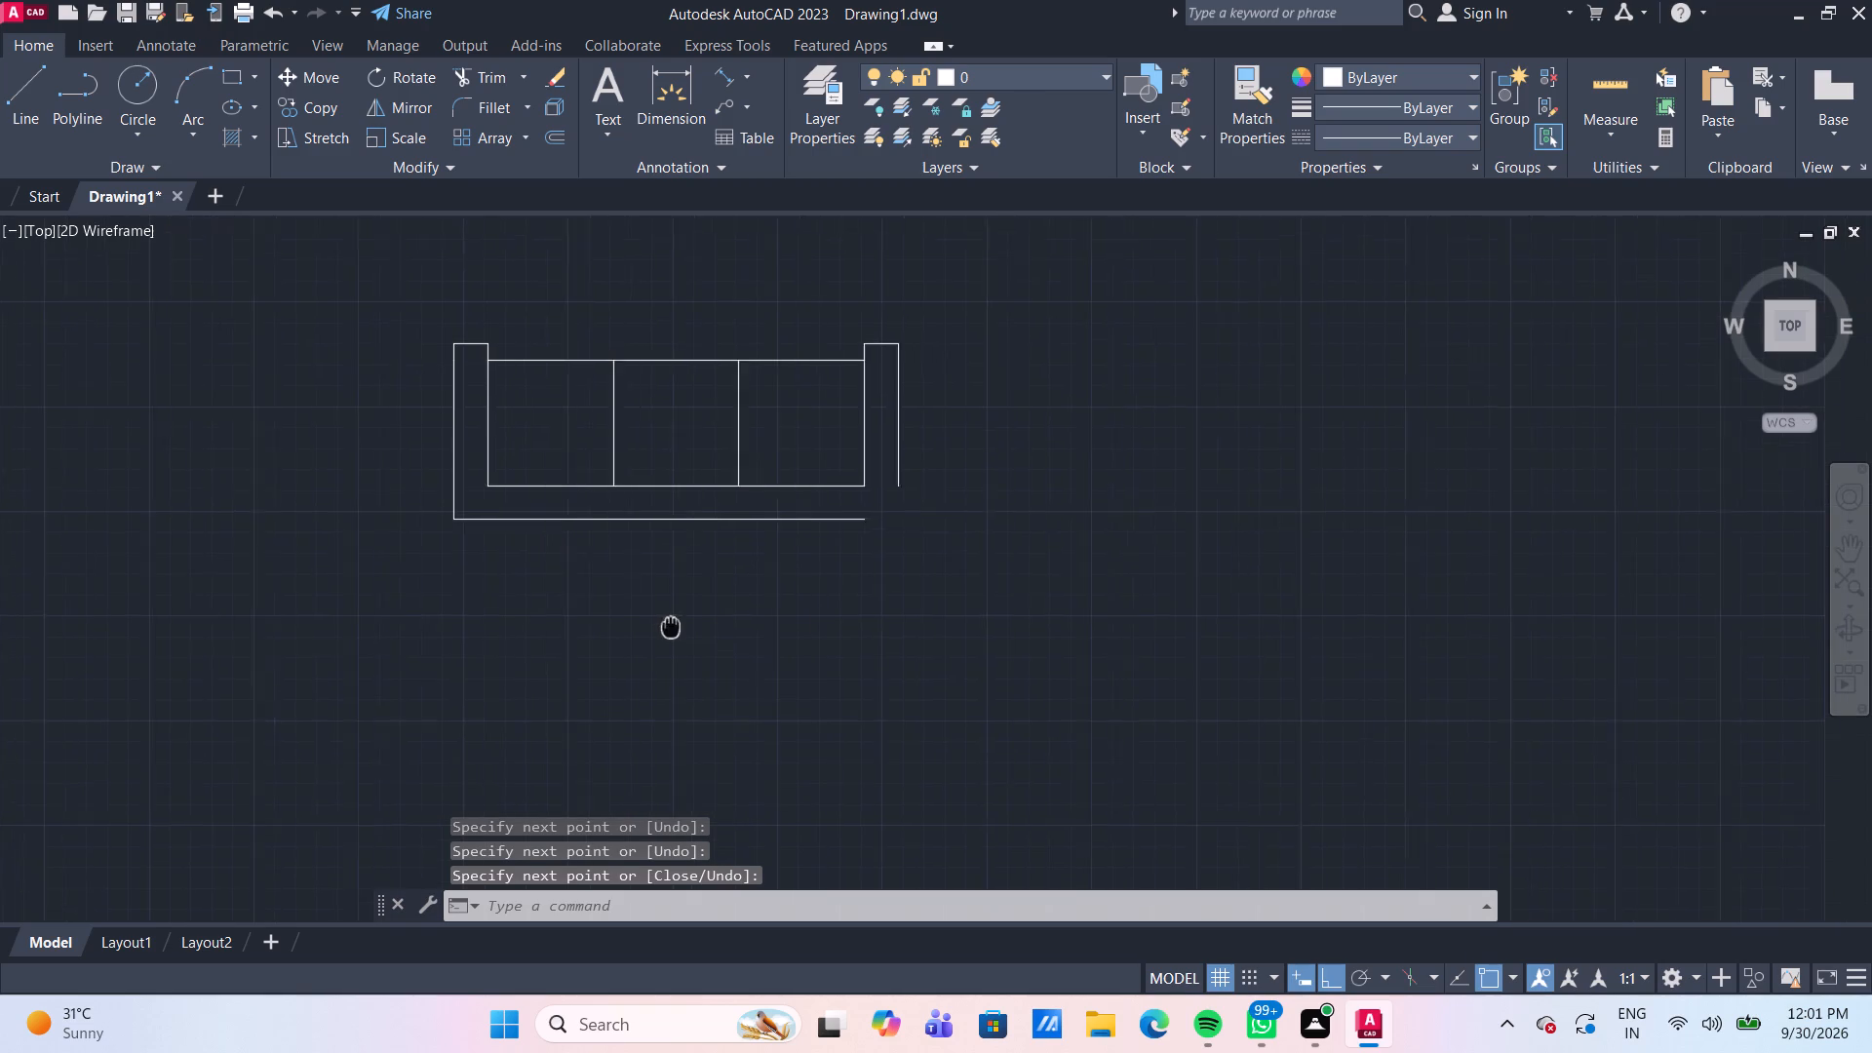
middle_click_drag(667, 628, 639, 637)
key("l")
key("Return")
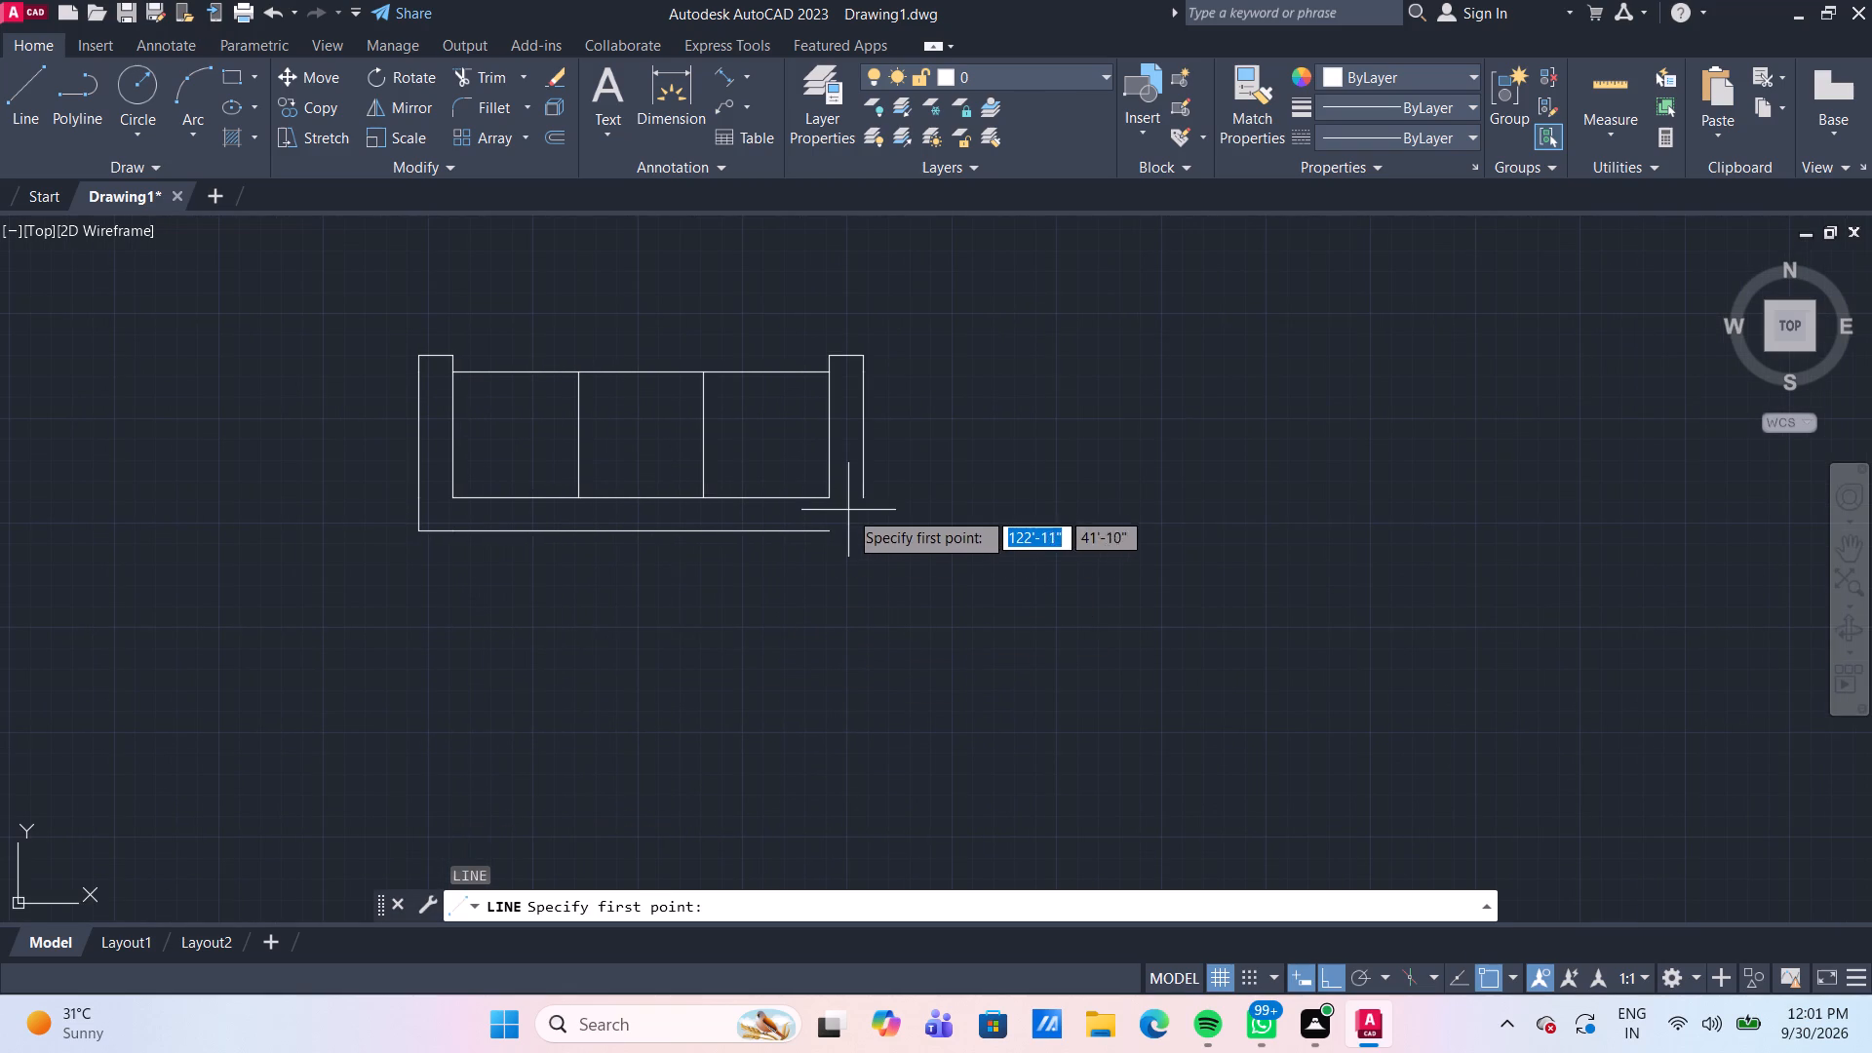
left_click(868, 494)
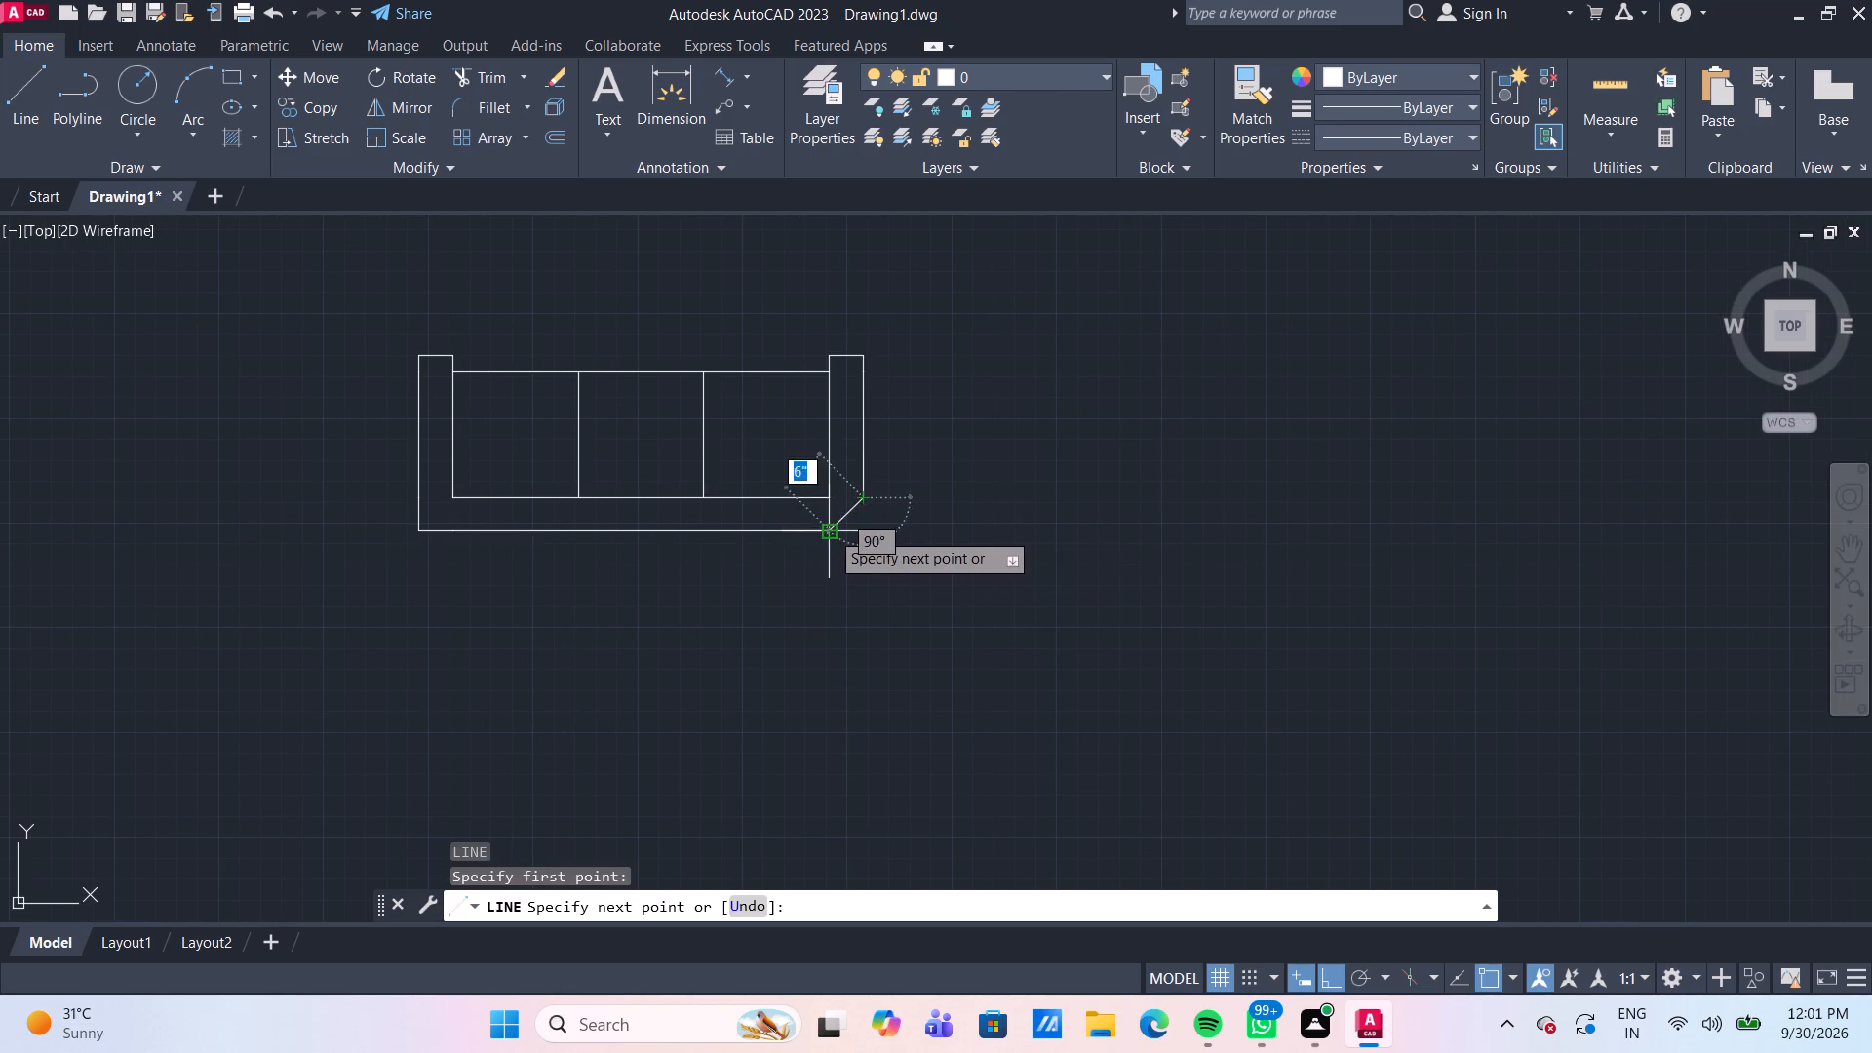
left_click(872, 531)
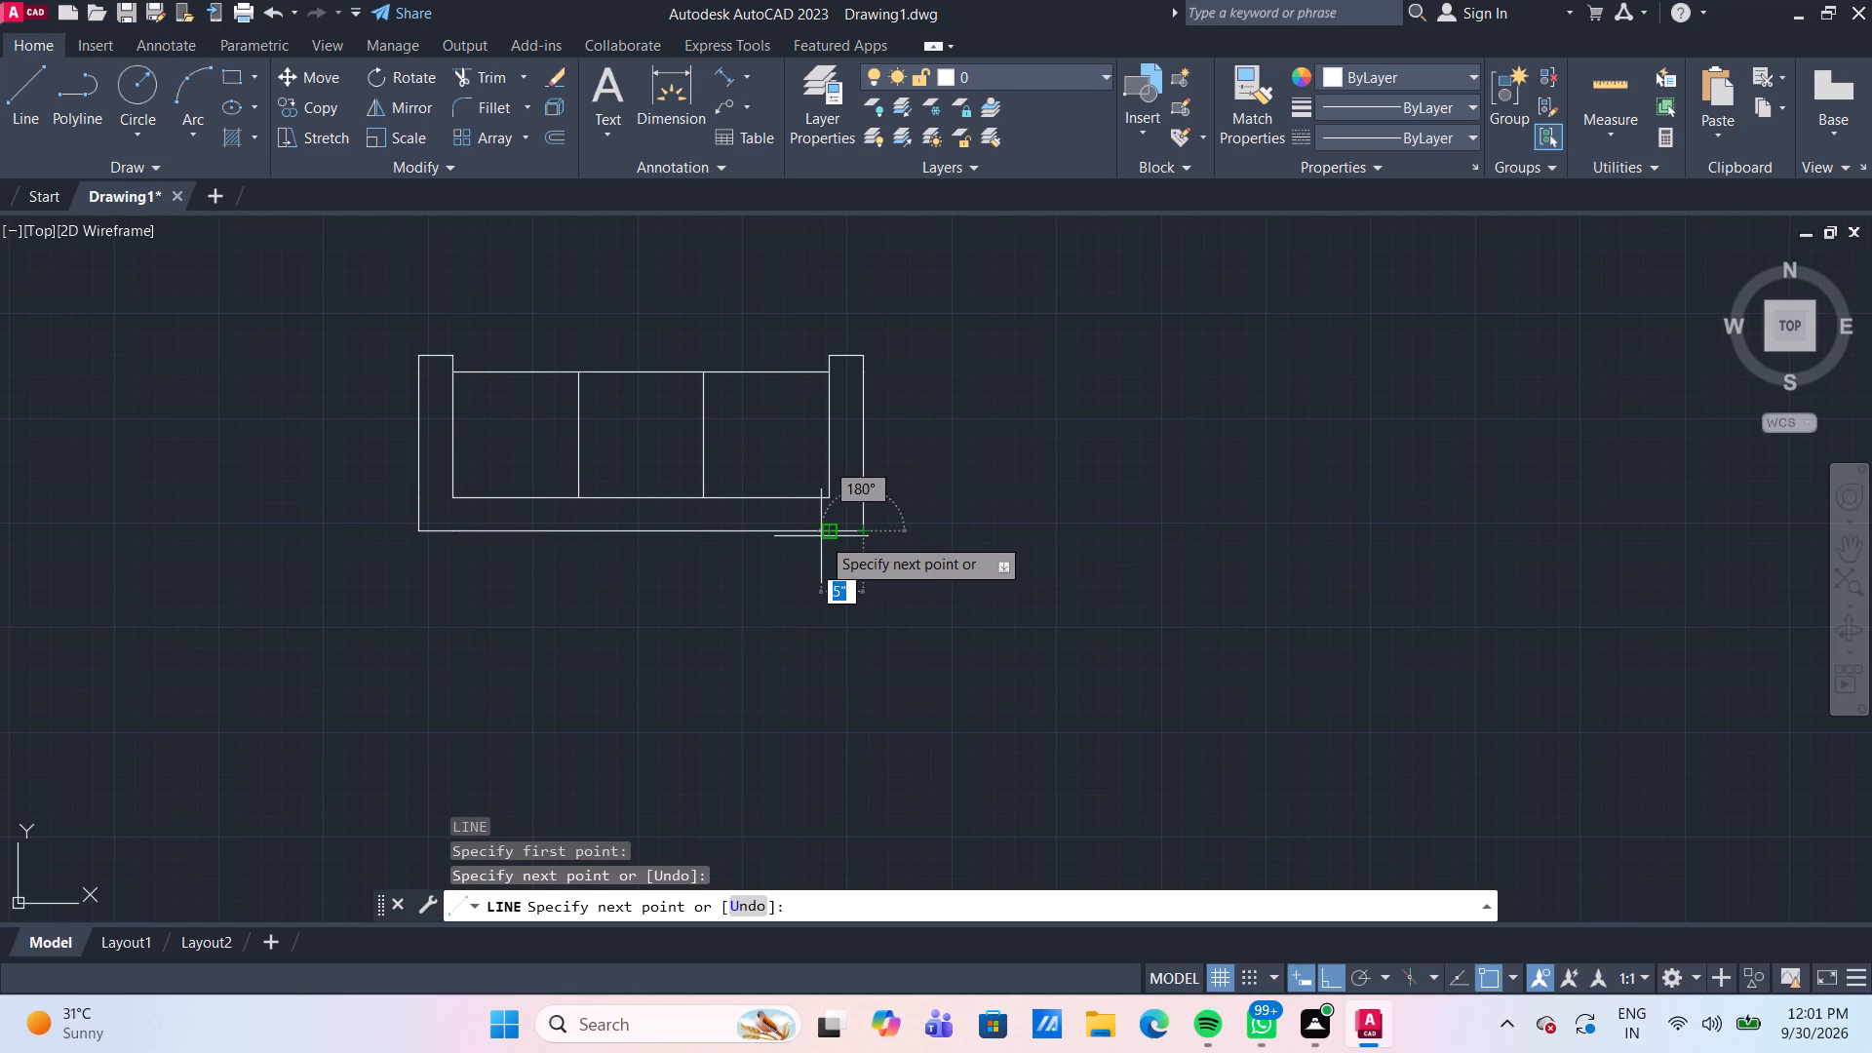
left_click(829, 525)
key("Escape")
Group all the lines of the newly drawn three-seat sofa into one object.
scroll(835, 603, "down", 3)
scroll(894, 588, "up", 1)
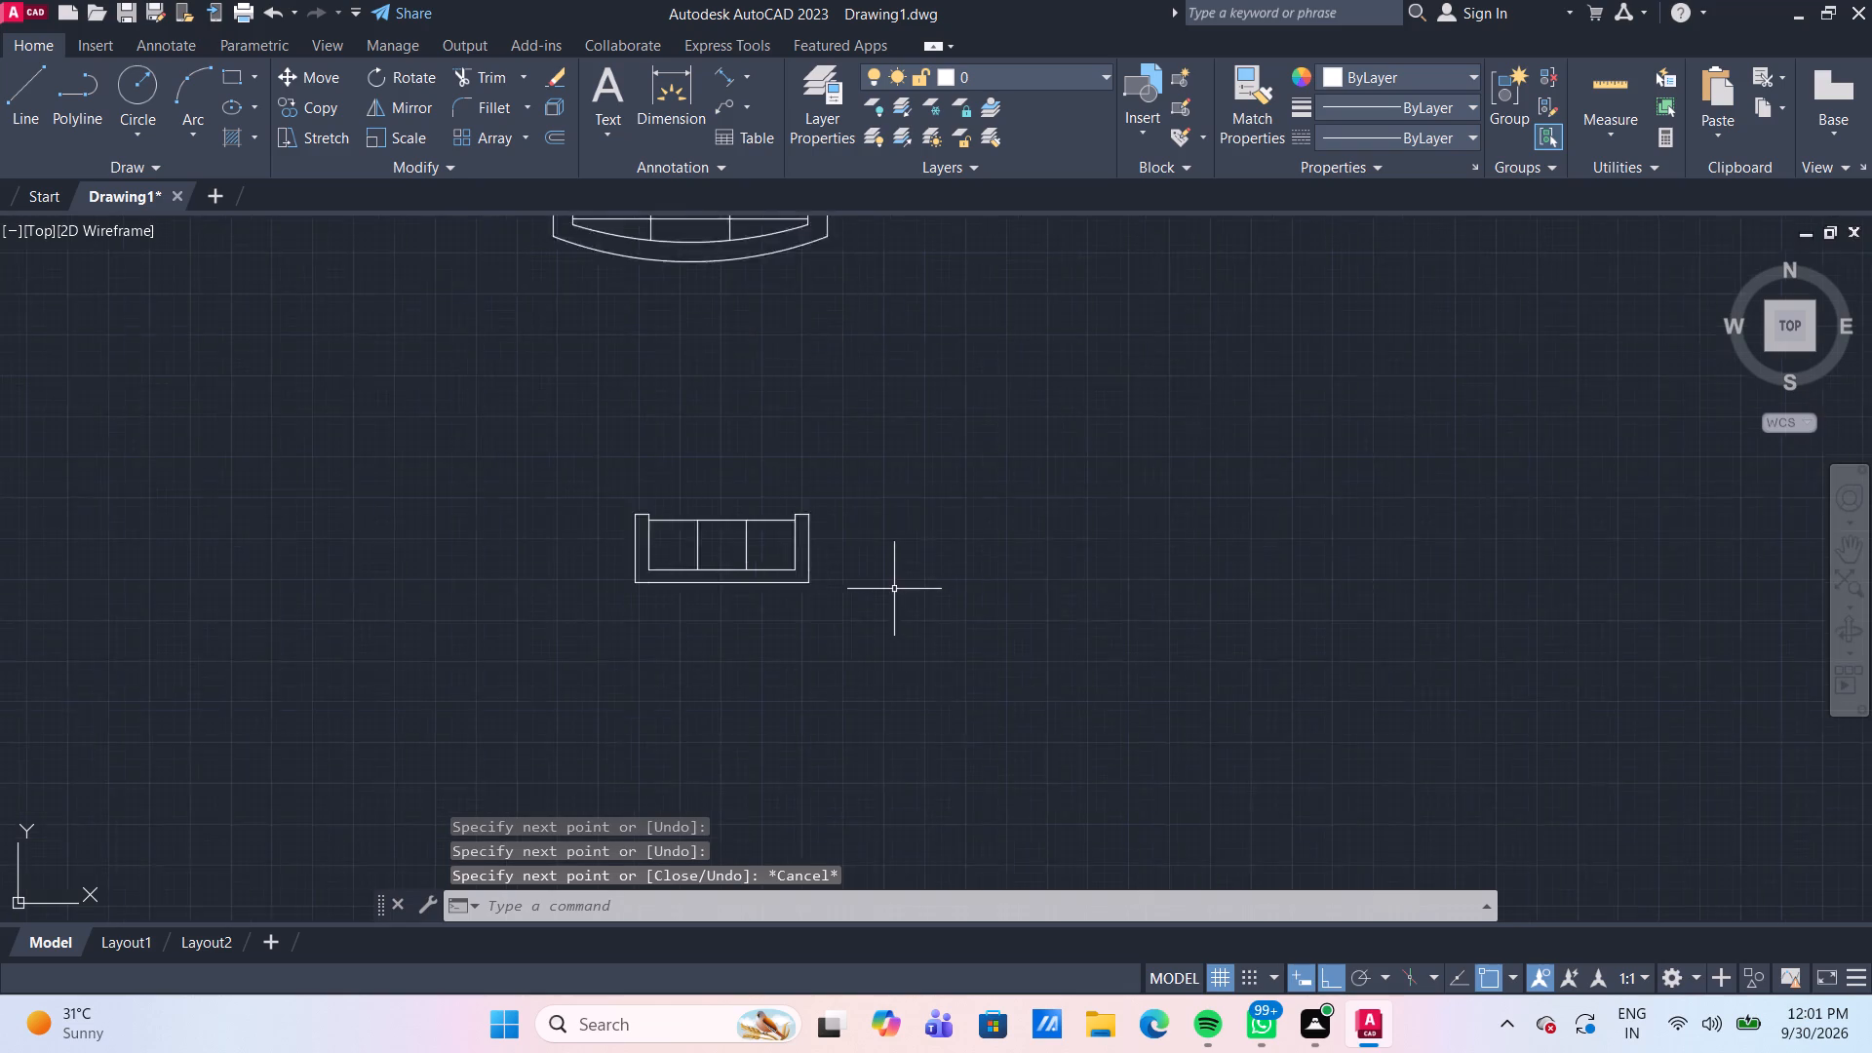
scroll(894, 589, "up", 1)
left_click(907, 657)
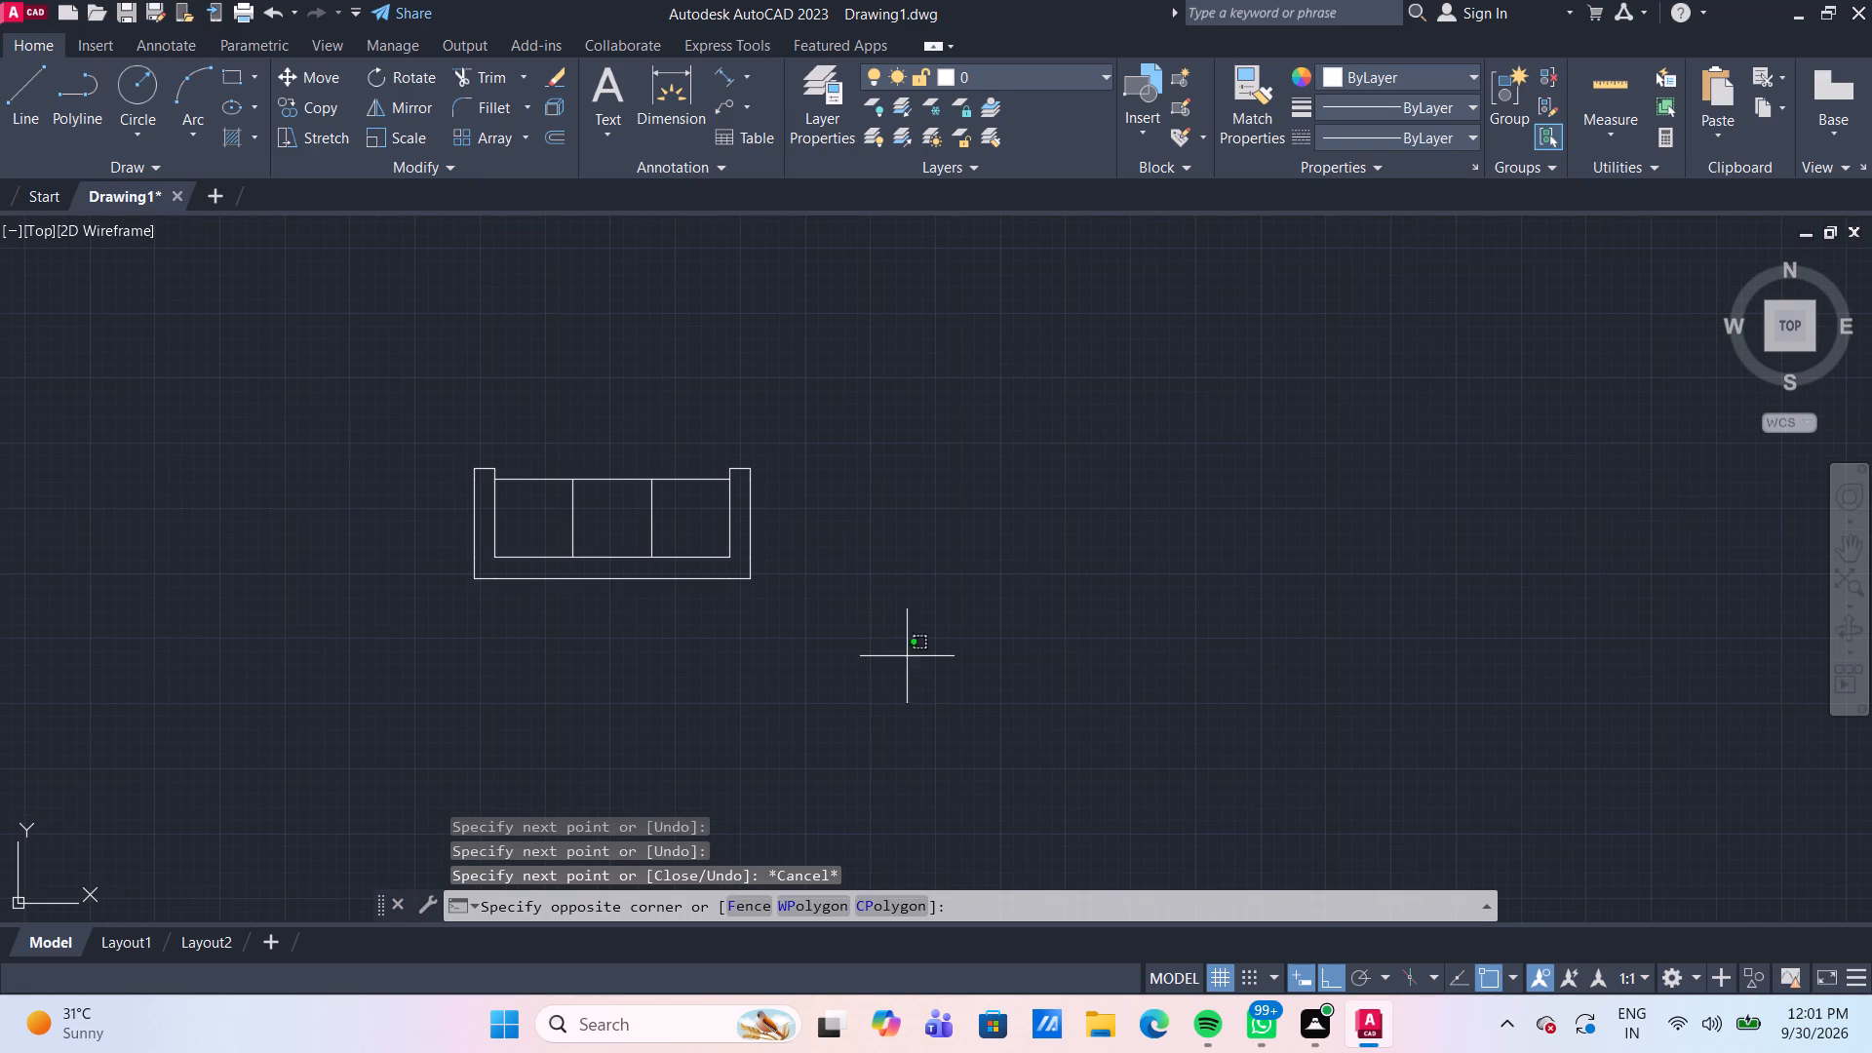
left_click(414, 402)
key("g")
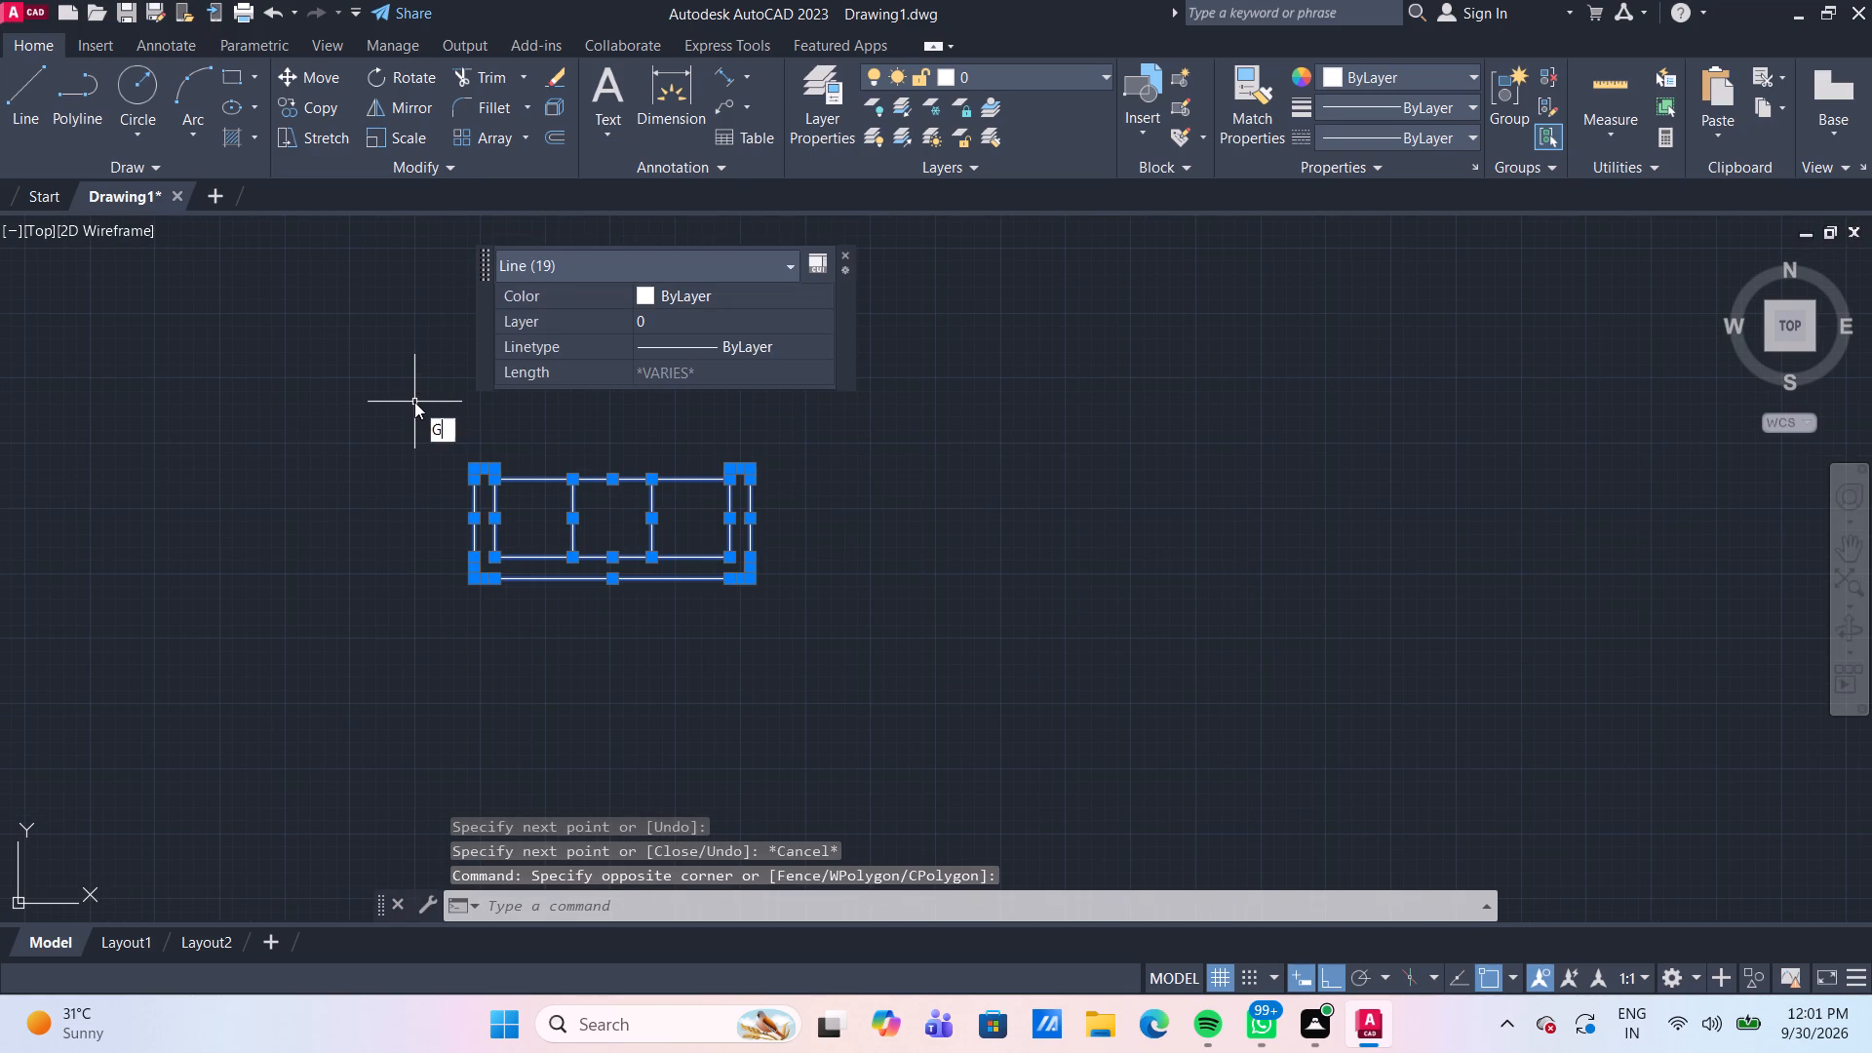
key("Return")
Copy the grouped three-seat sofa once, placing the copy horizontally to the left of the original.
scroll(414, 402, "down", 4)
scroll(492, 443, "up", 1)
middle_click_drag(501, 447, 547, 464)
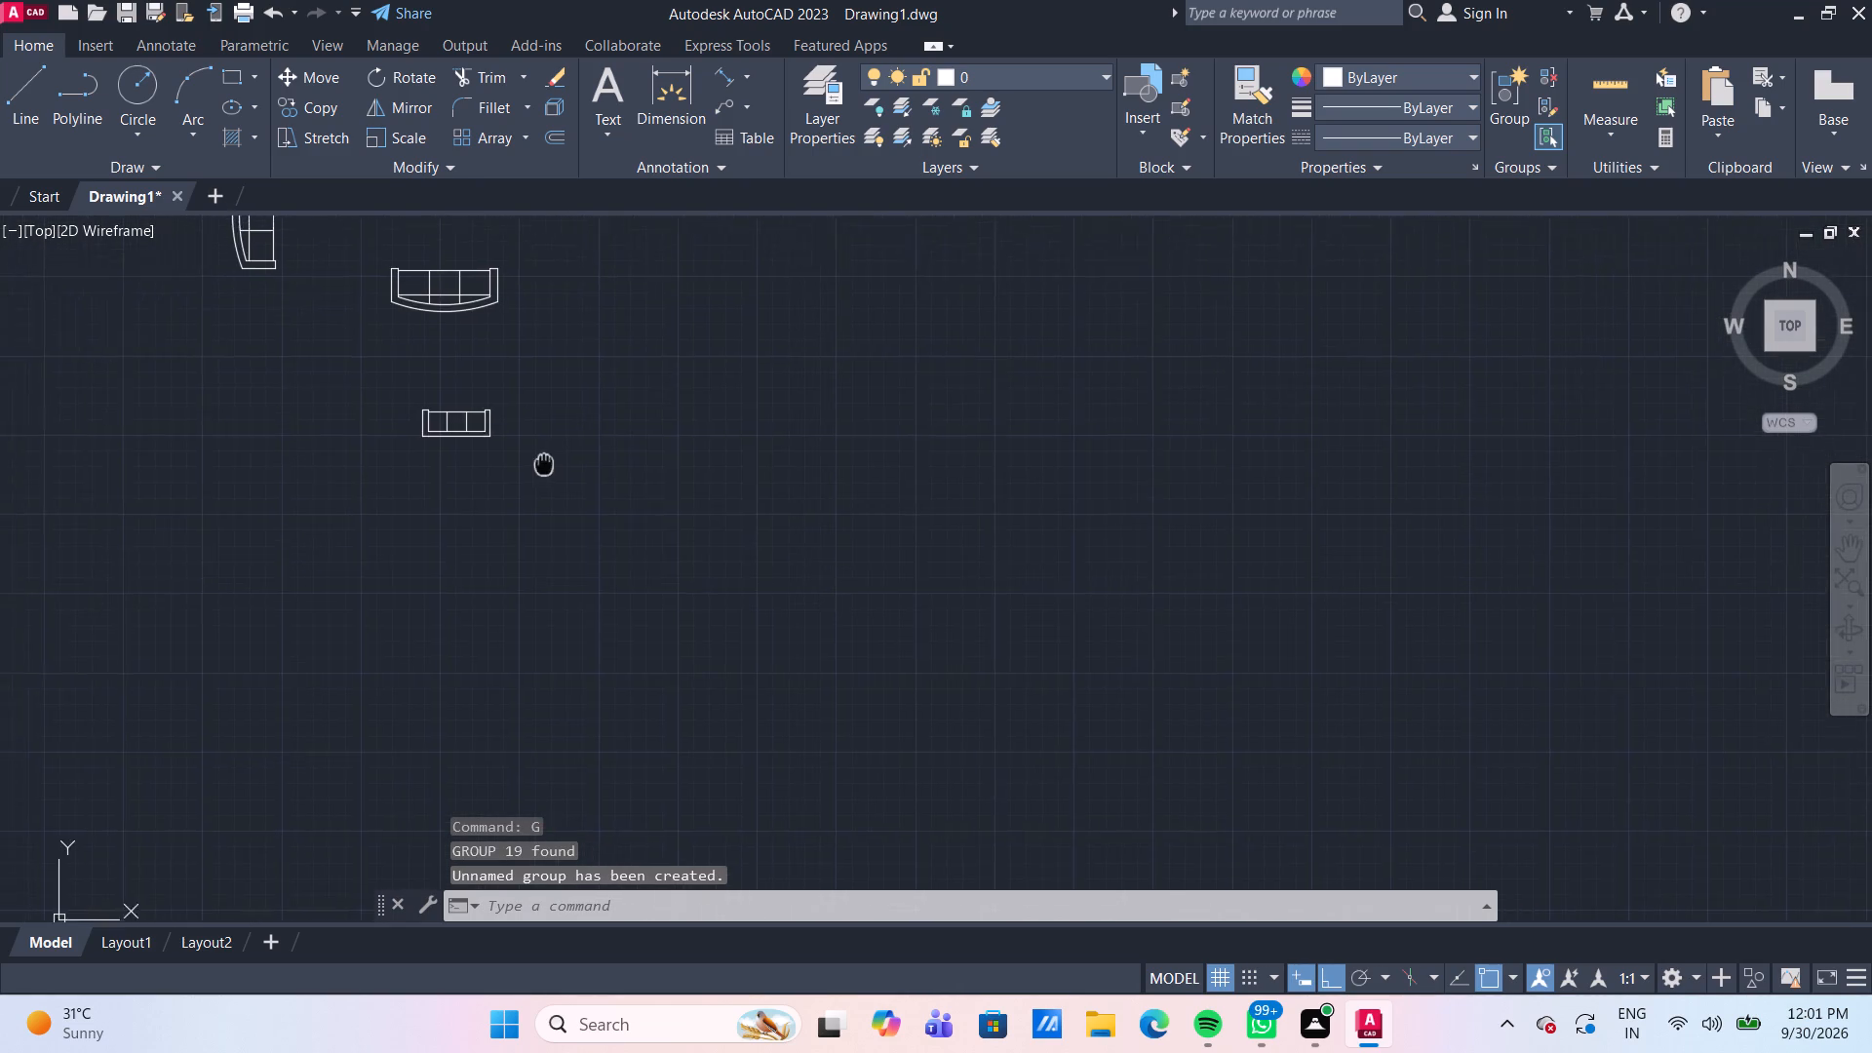
middle_click_drag(547, 464, 575, 478)
scroll(575, 478, "up", 1)
left_click_drag(547, 466, 523, 455)
left_click(347, 368)
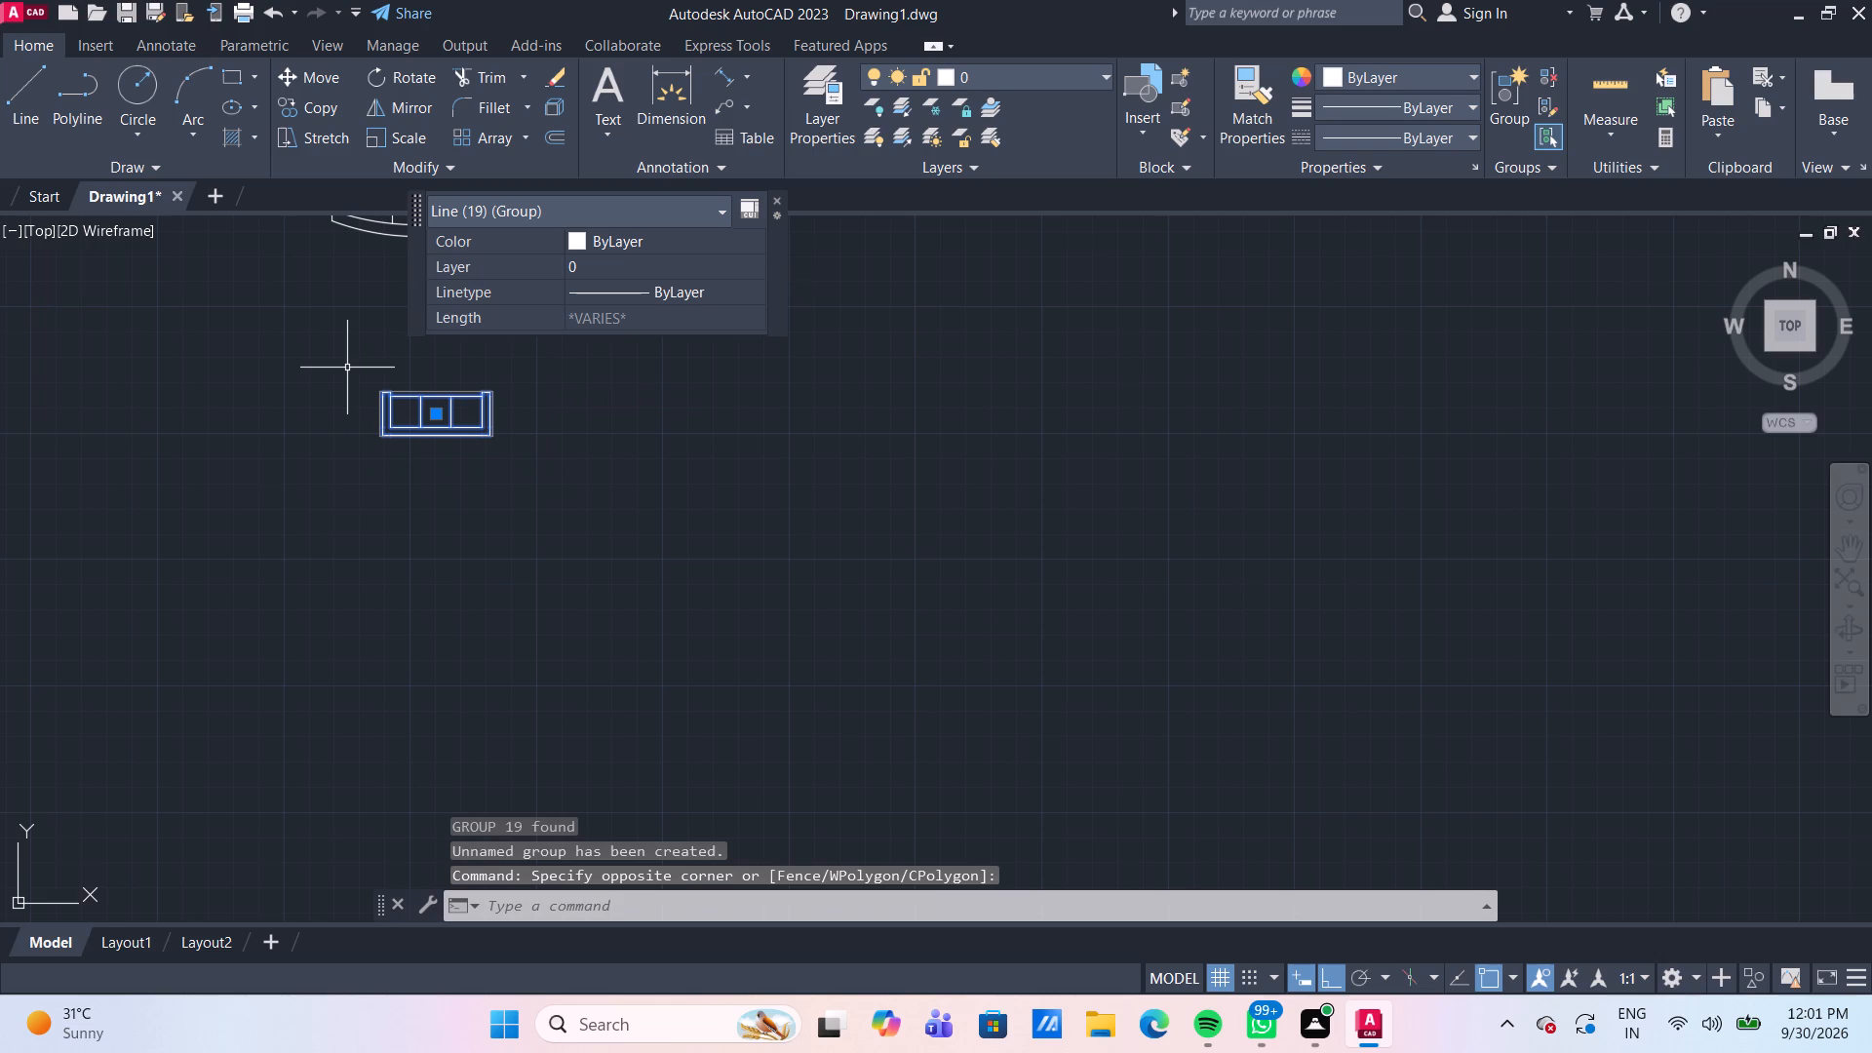
type("CO")
key("Return")
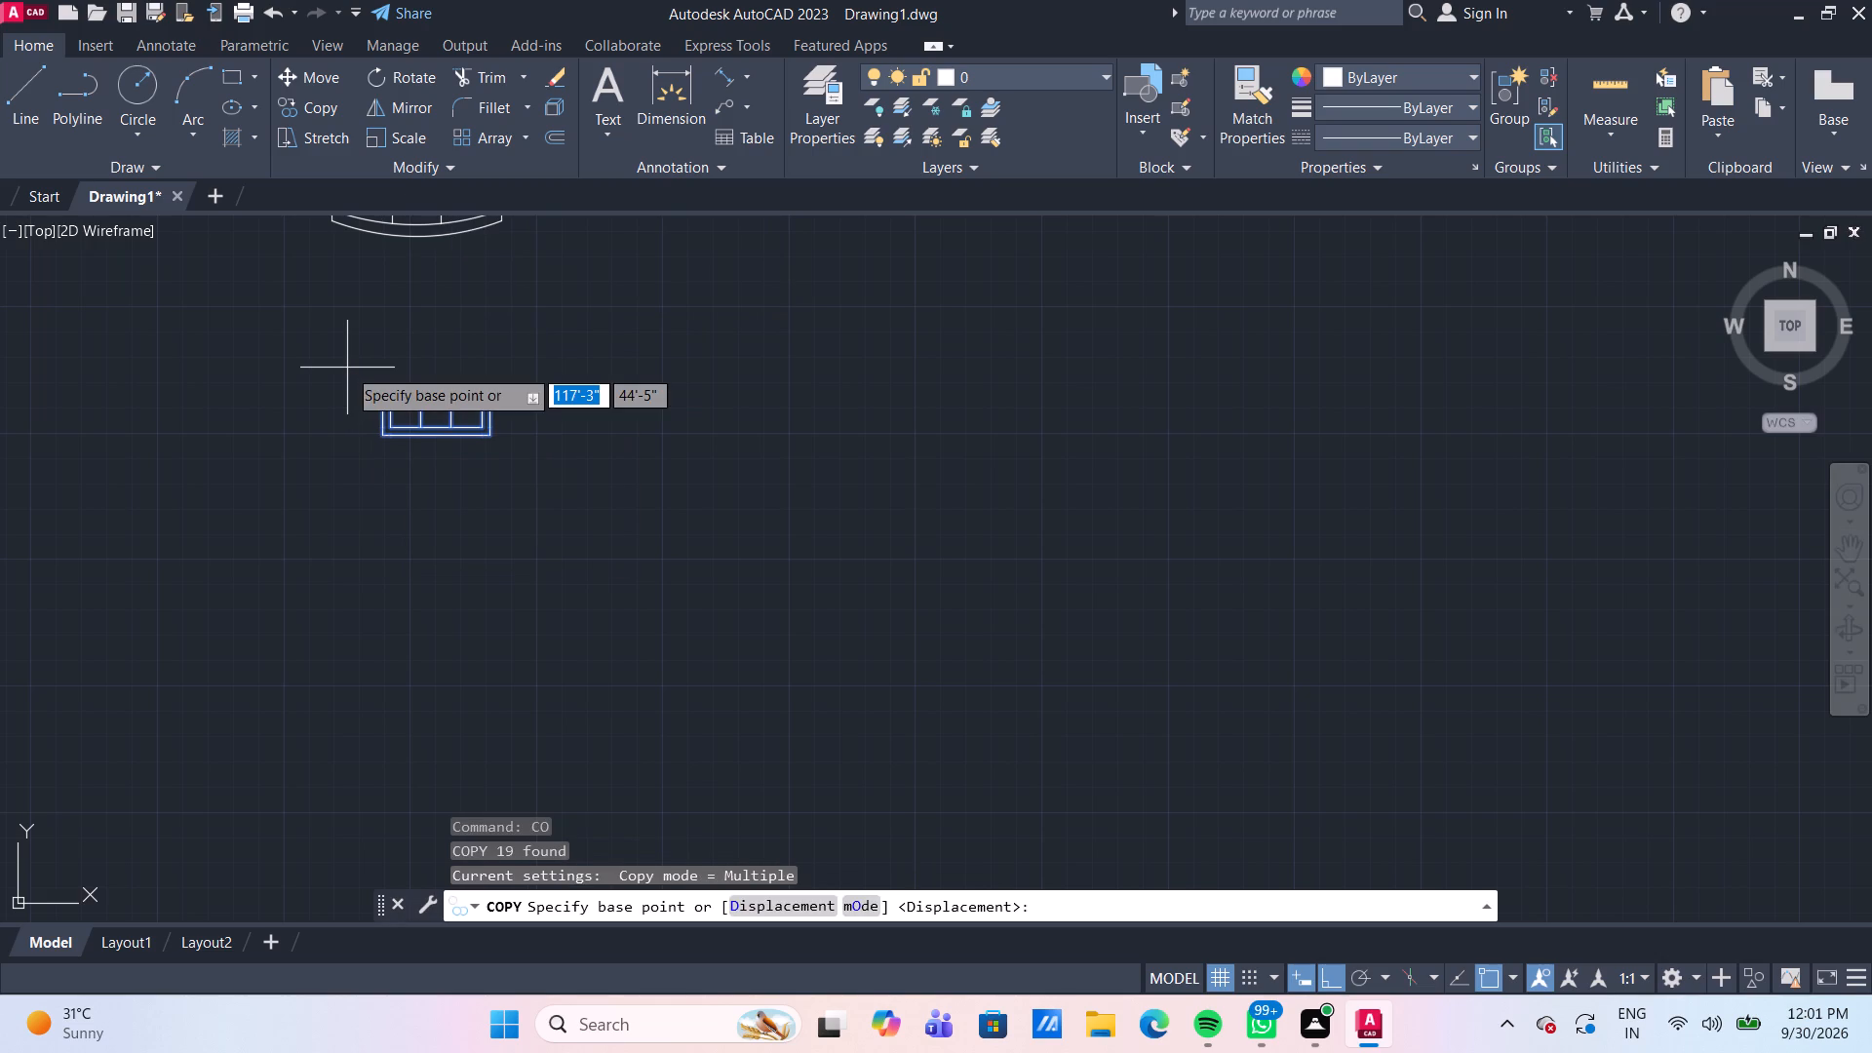
left_click(347, 368)
left_click(138, 392)
key("Escape")
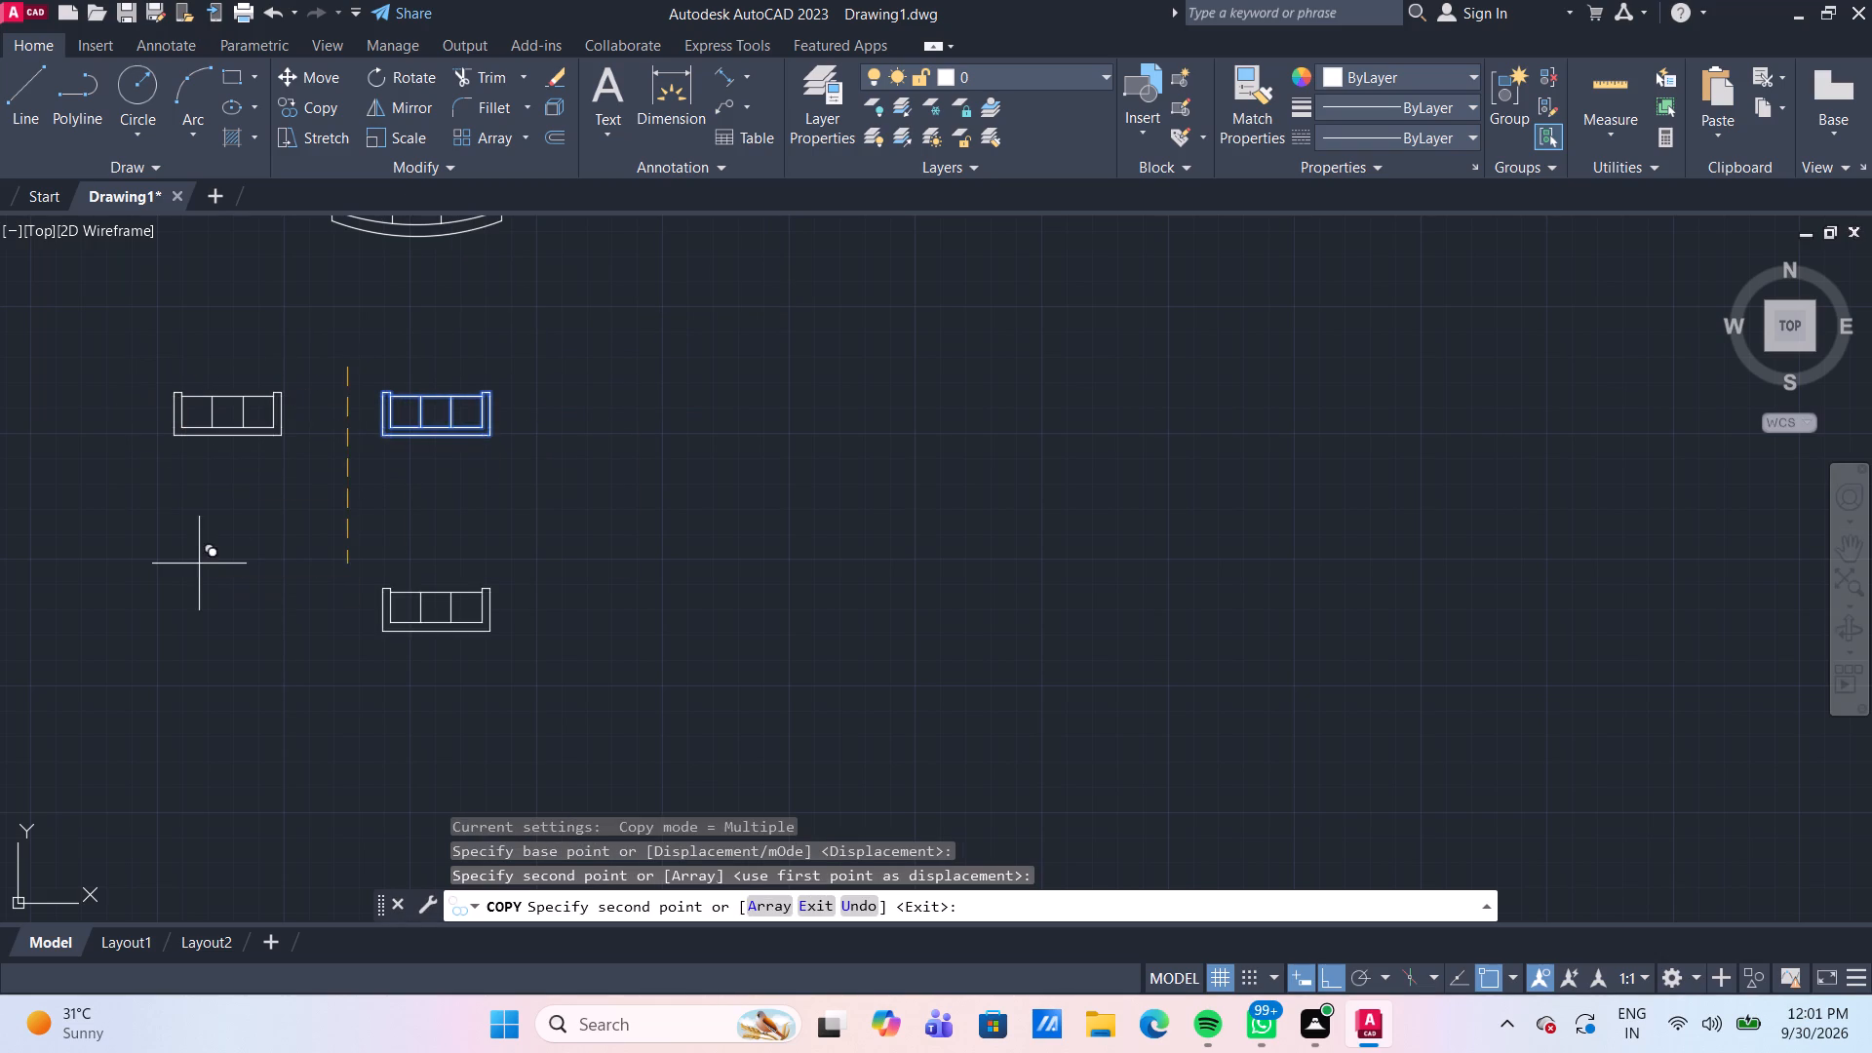
Rotate the copied sofa 90° clockwise about its upper-right corner so its backrest faces left.
middle_click_drag(262, 466, 514, 538)
scroll(514, 543, "down", 3)
scroll(514, 543, "up", 2)
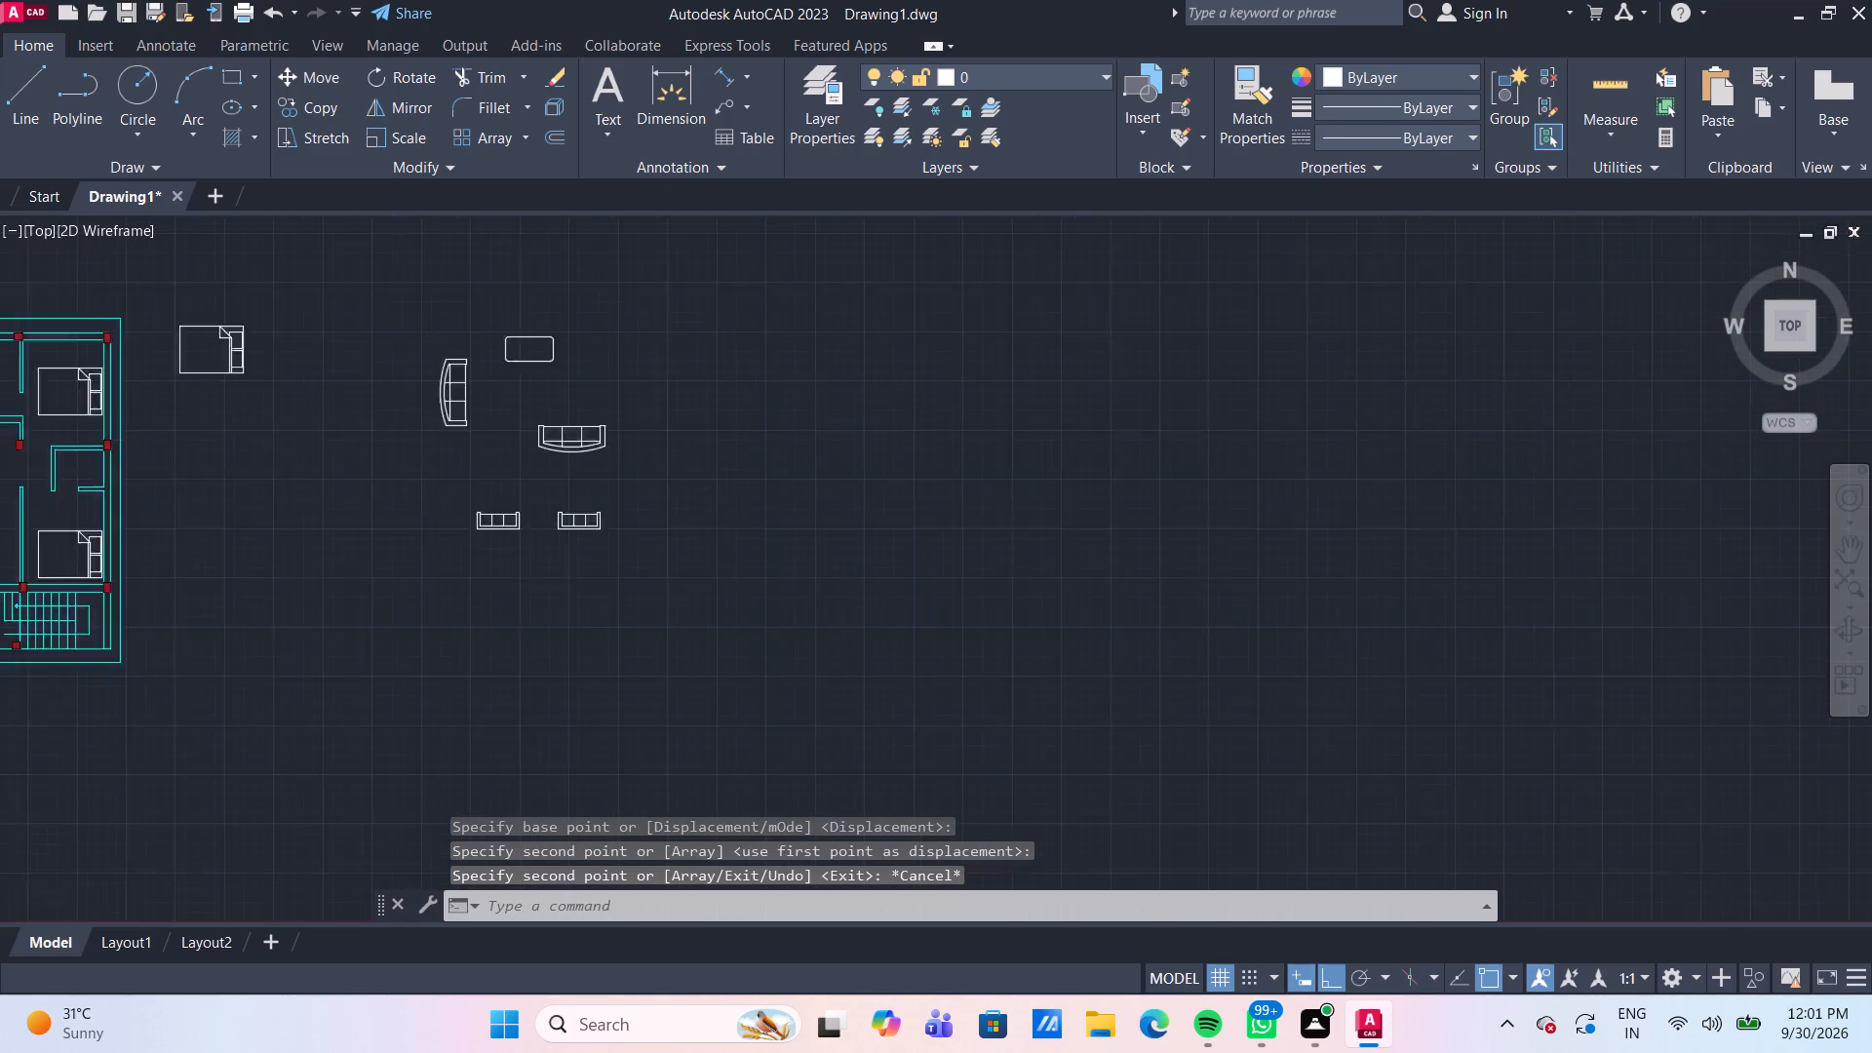
scroll(514, 543, "up", 1)
left_click_drag(538, 533, 522, 521)
left_click(339, 394)
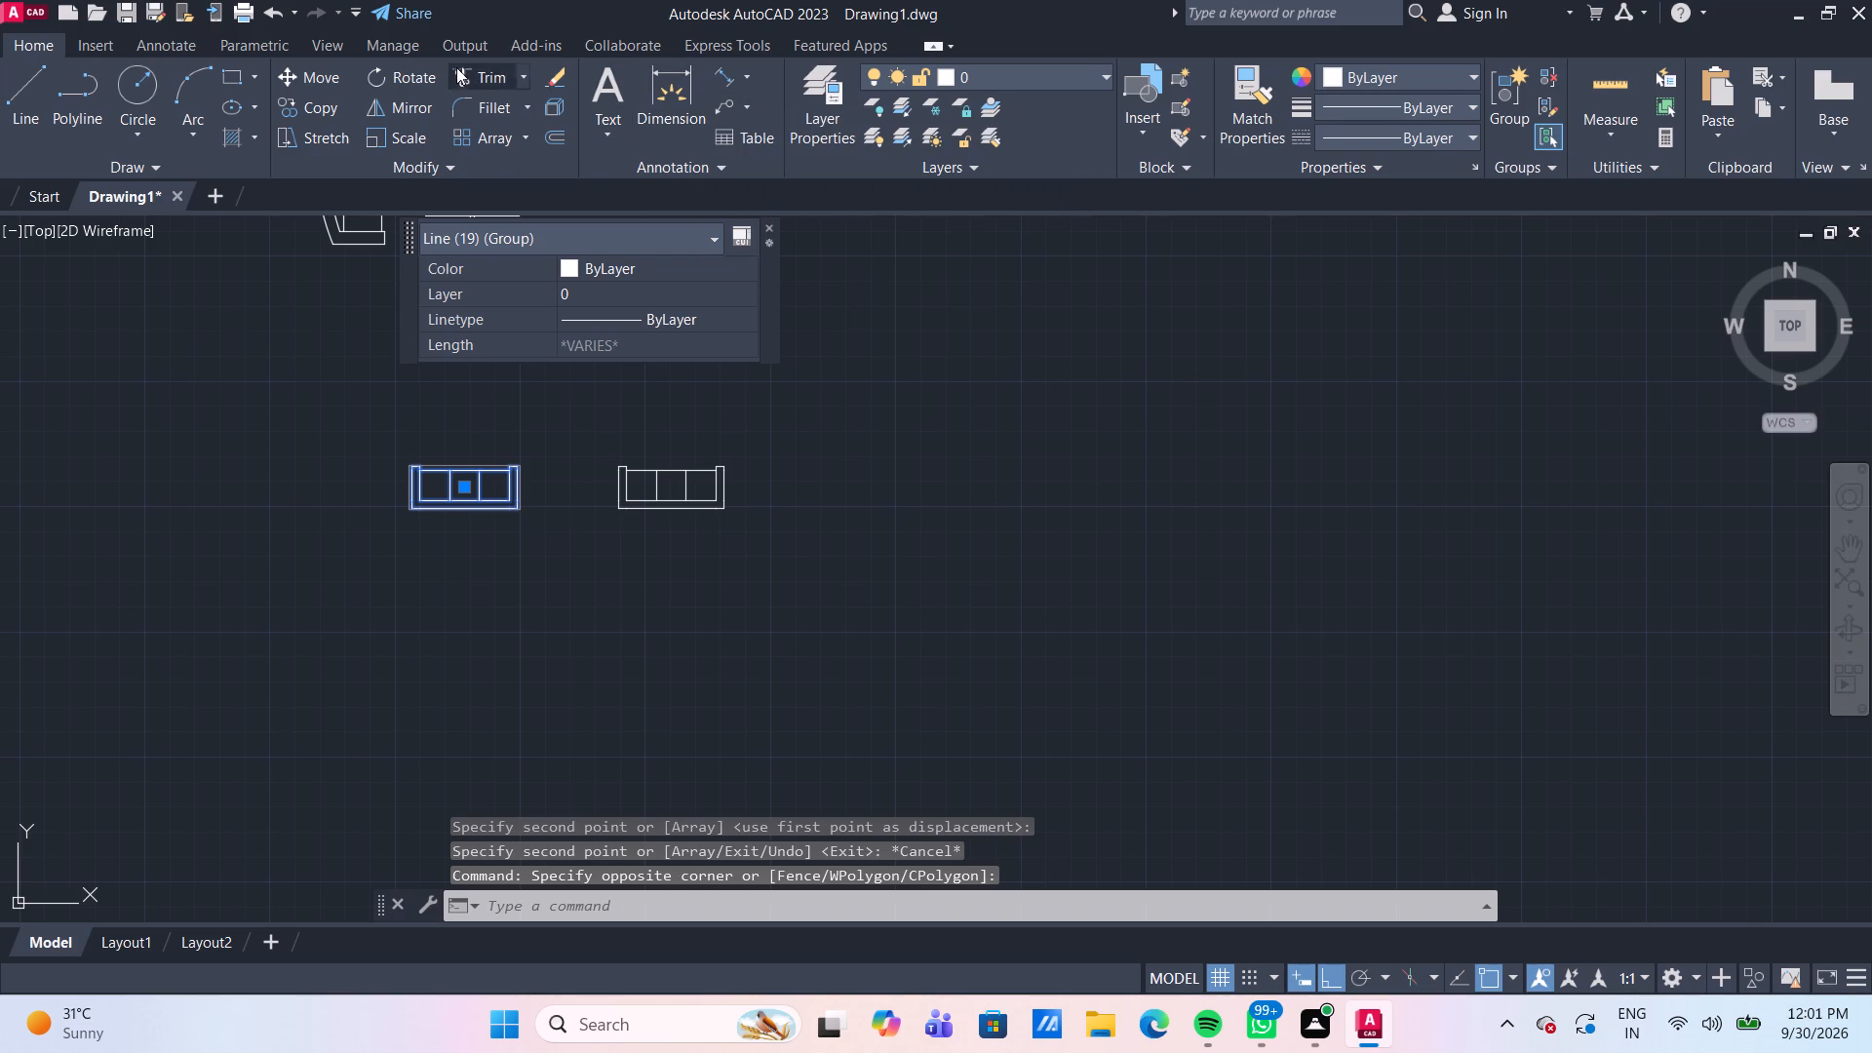
left_click(411, 76)
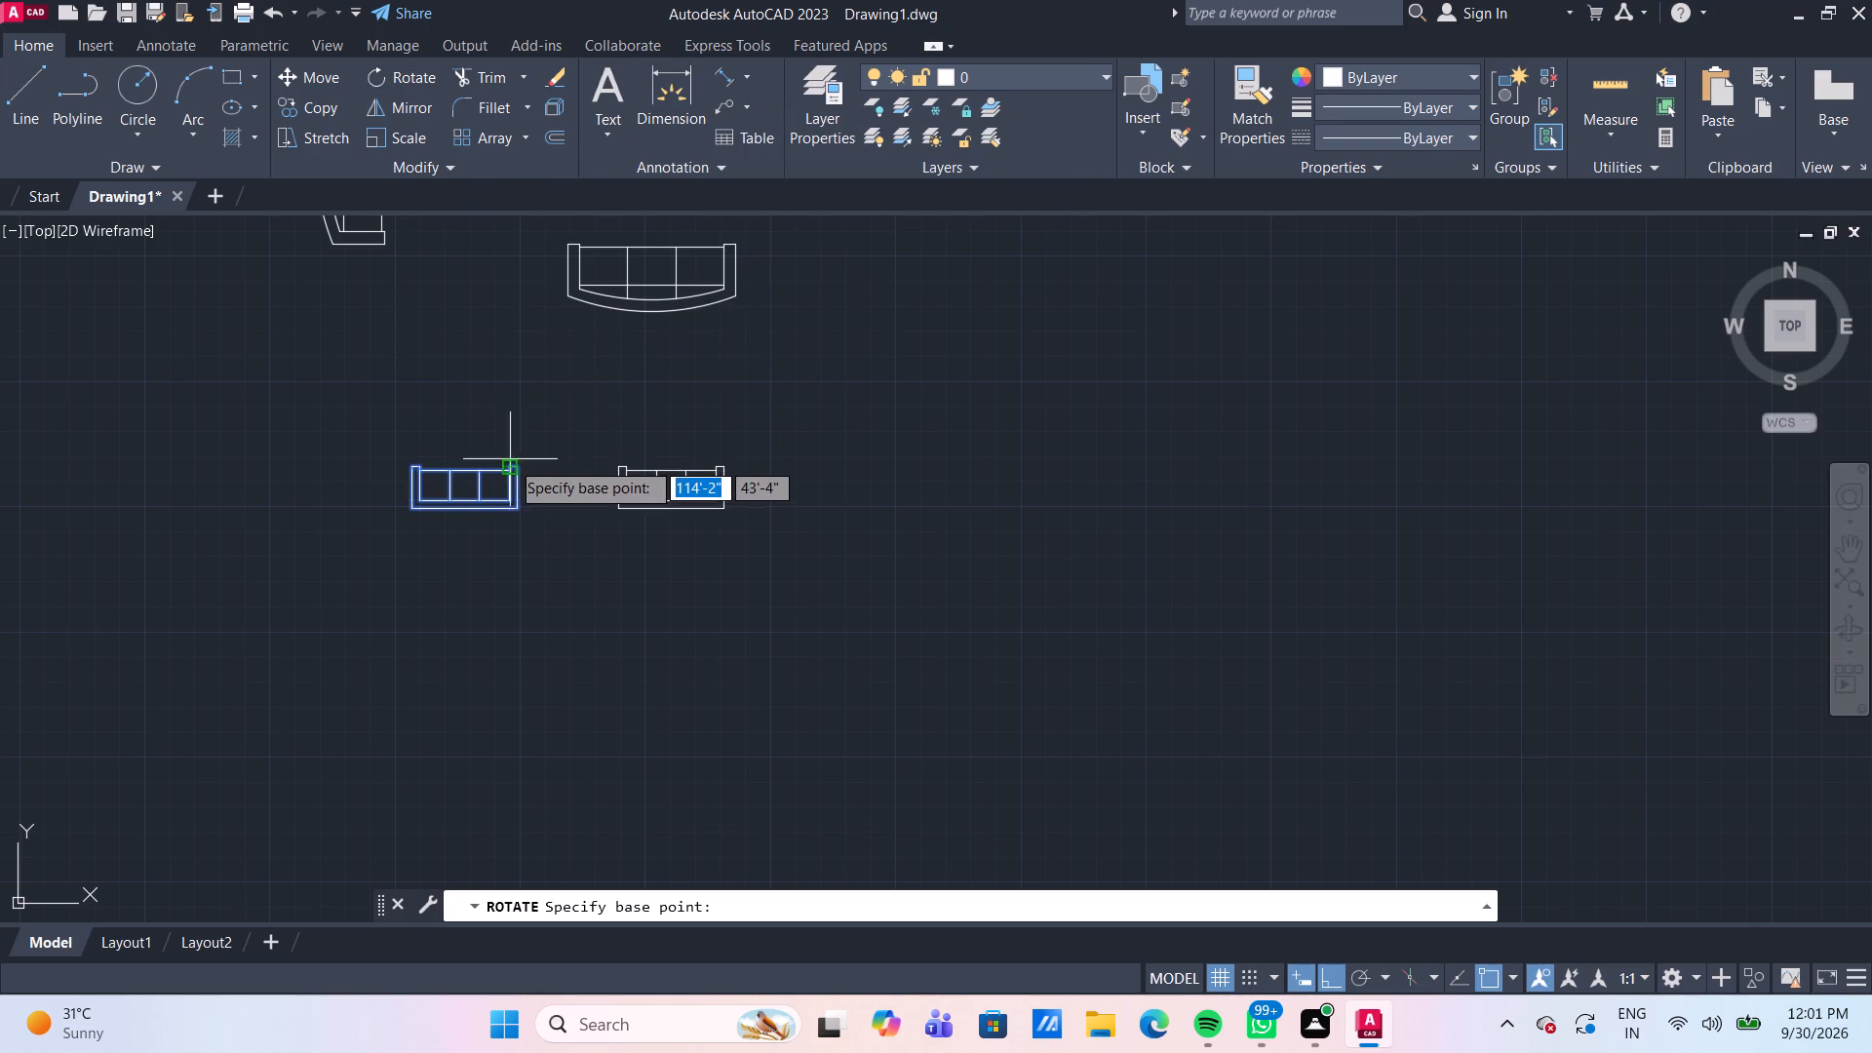
left_click(520, 465)
left_click(536, 538)
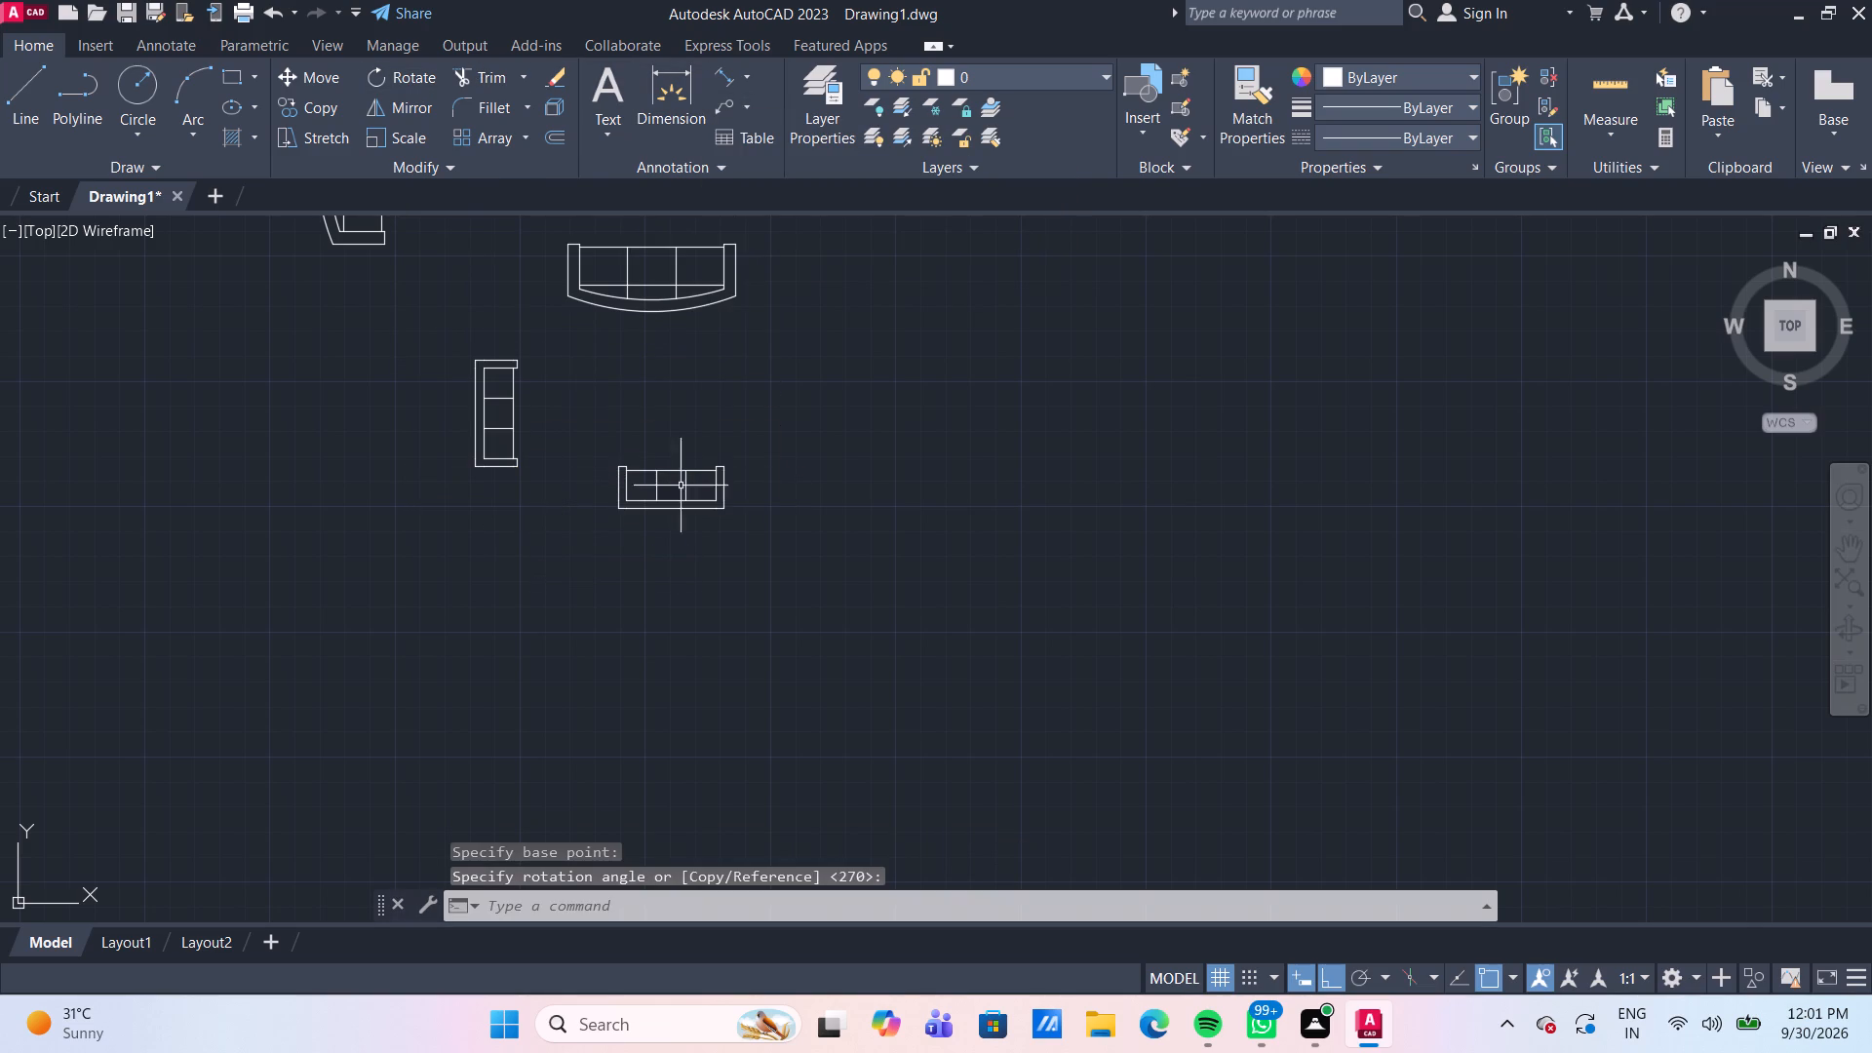
Turn Ortho off and move the horizontal sofa by its backrest into the living area, just above the wall over the staircase.
scroll(820, 408, "down", 2)
middle_click_drag(830, 410, 969, 437)
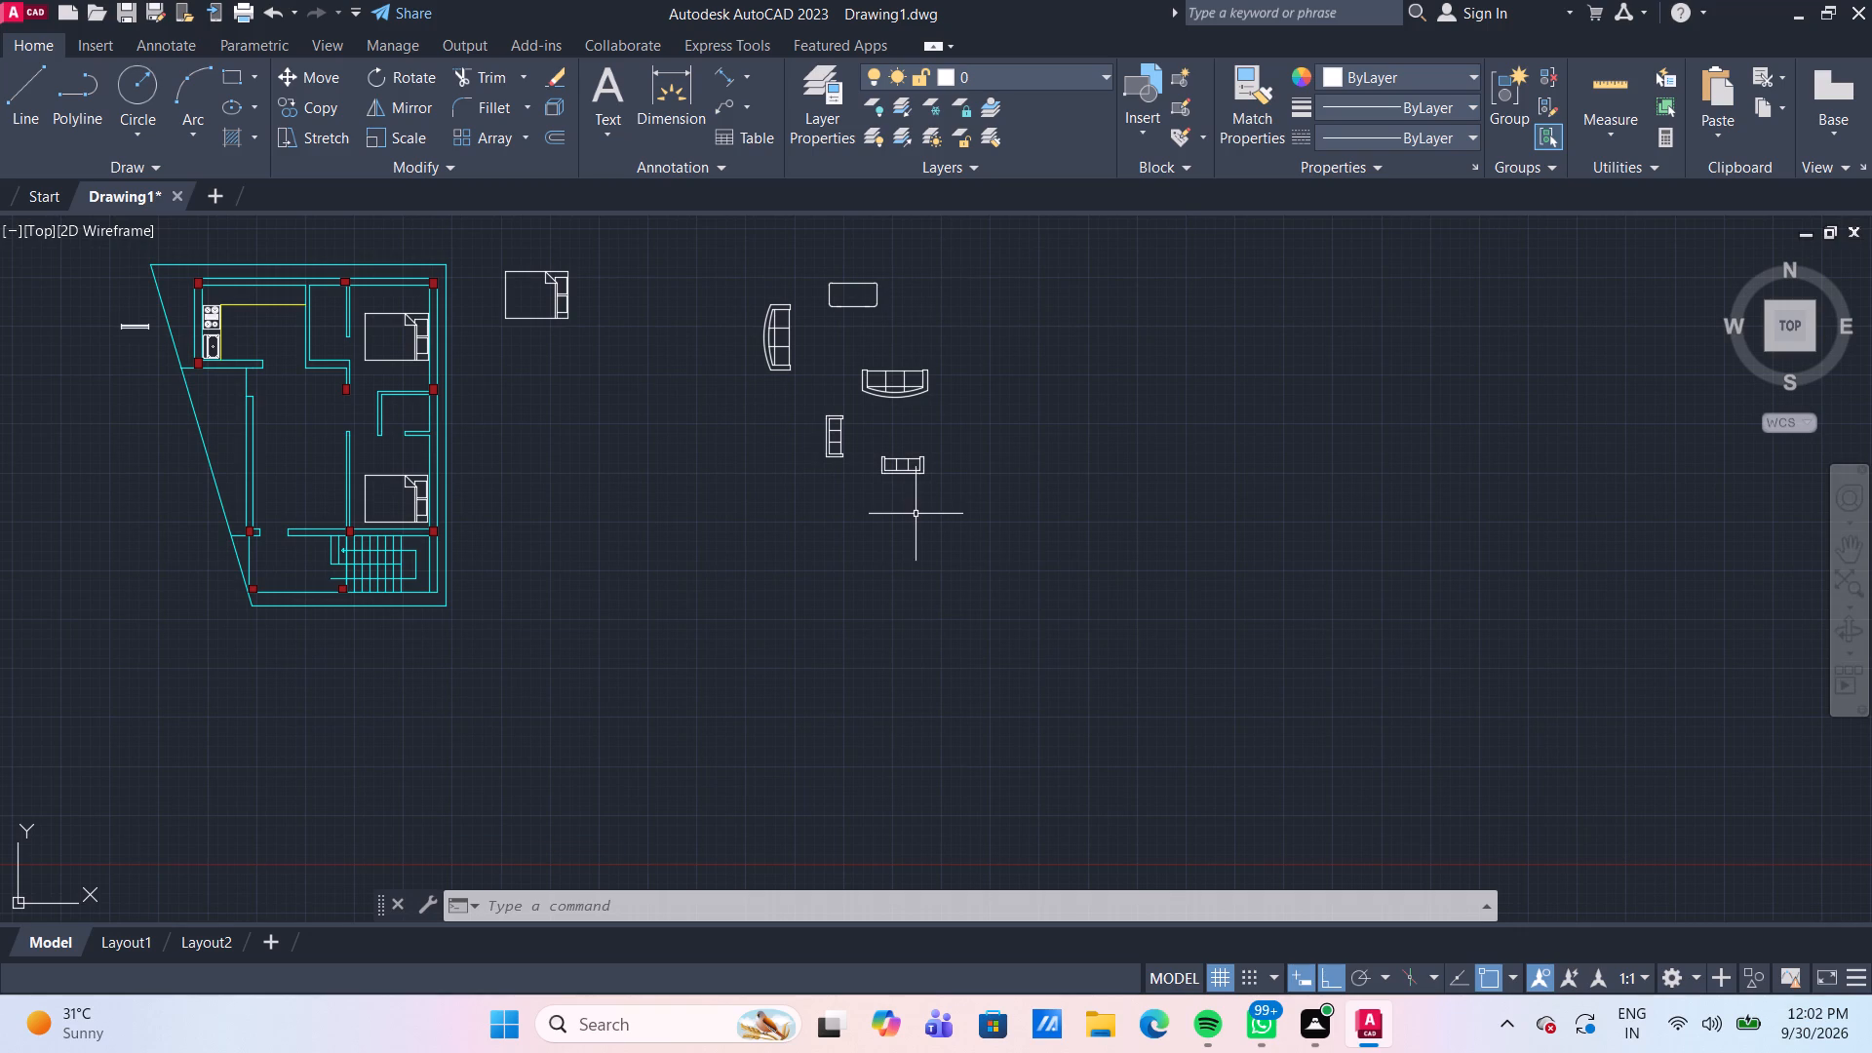
scroll(954, 441, "up", 2)
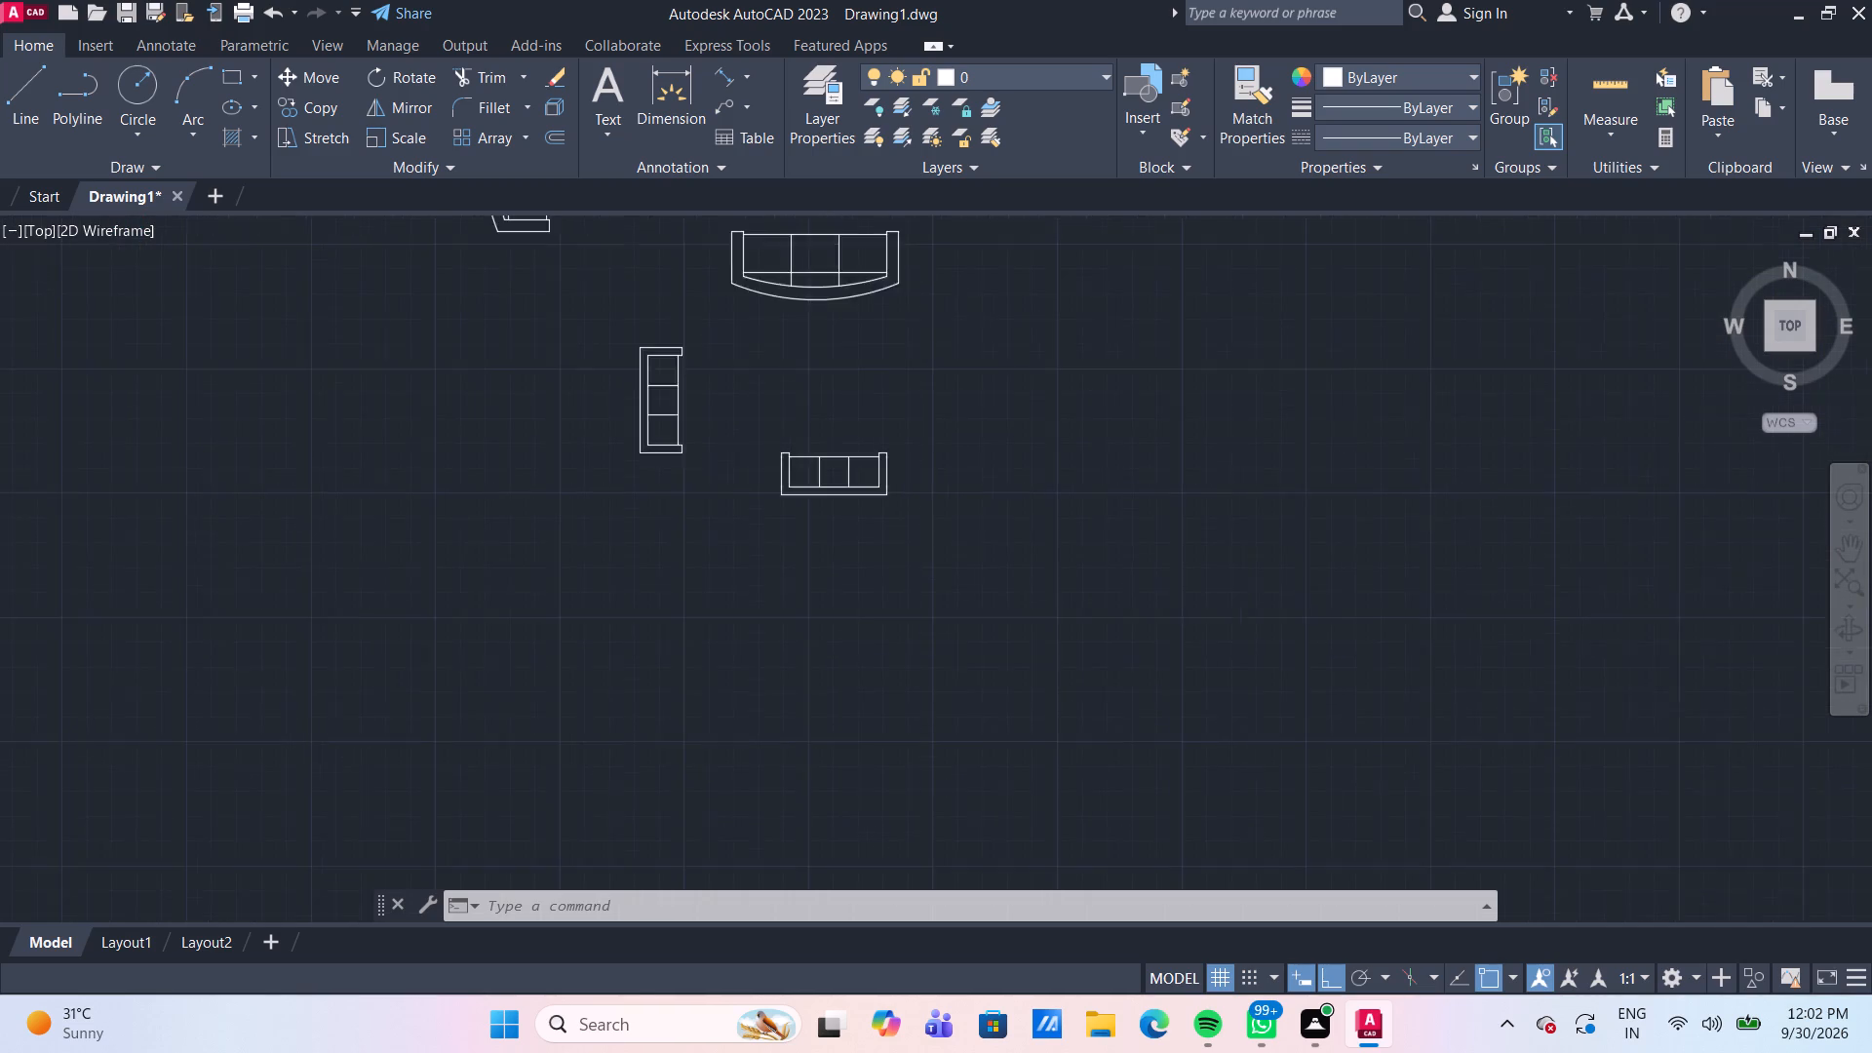
scroll(919, 490, "up", 1)
left_click(916, 534)
left_click(679, 388)
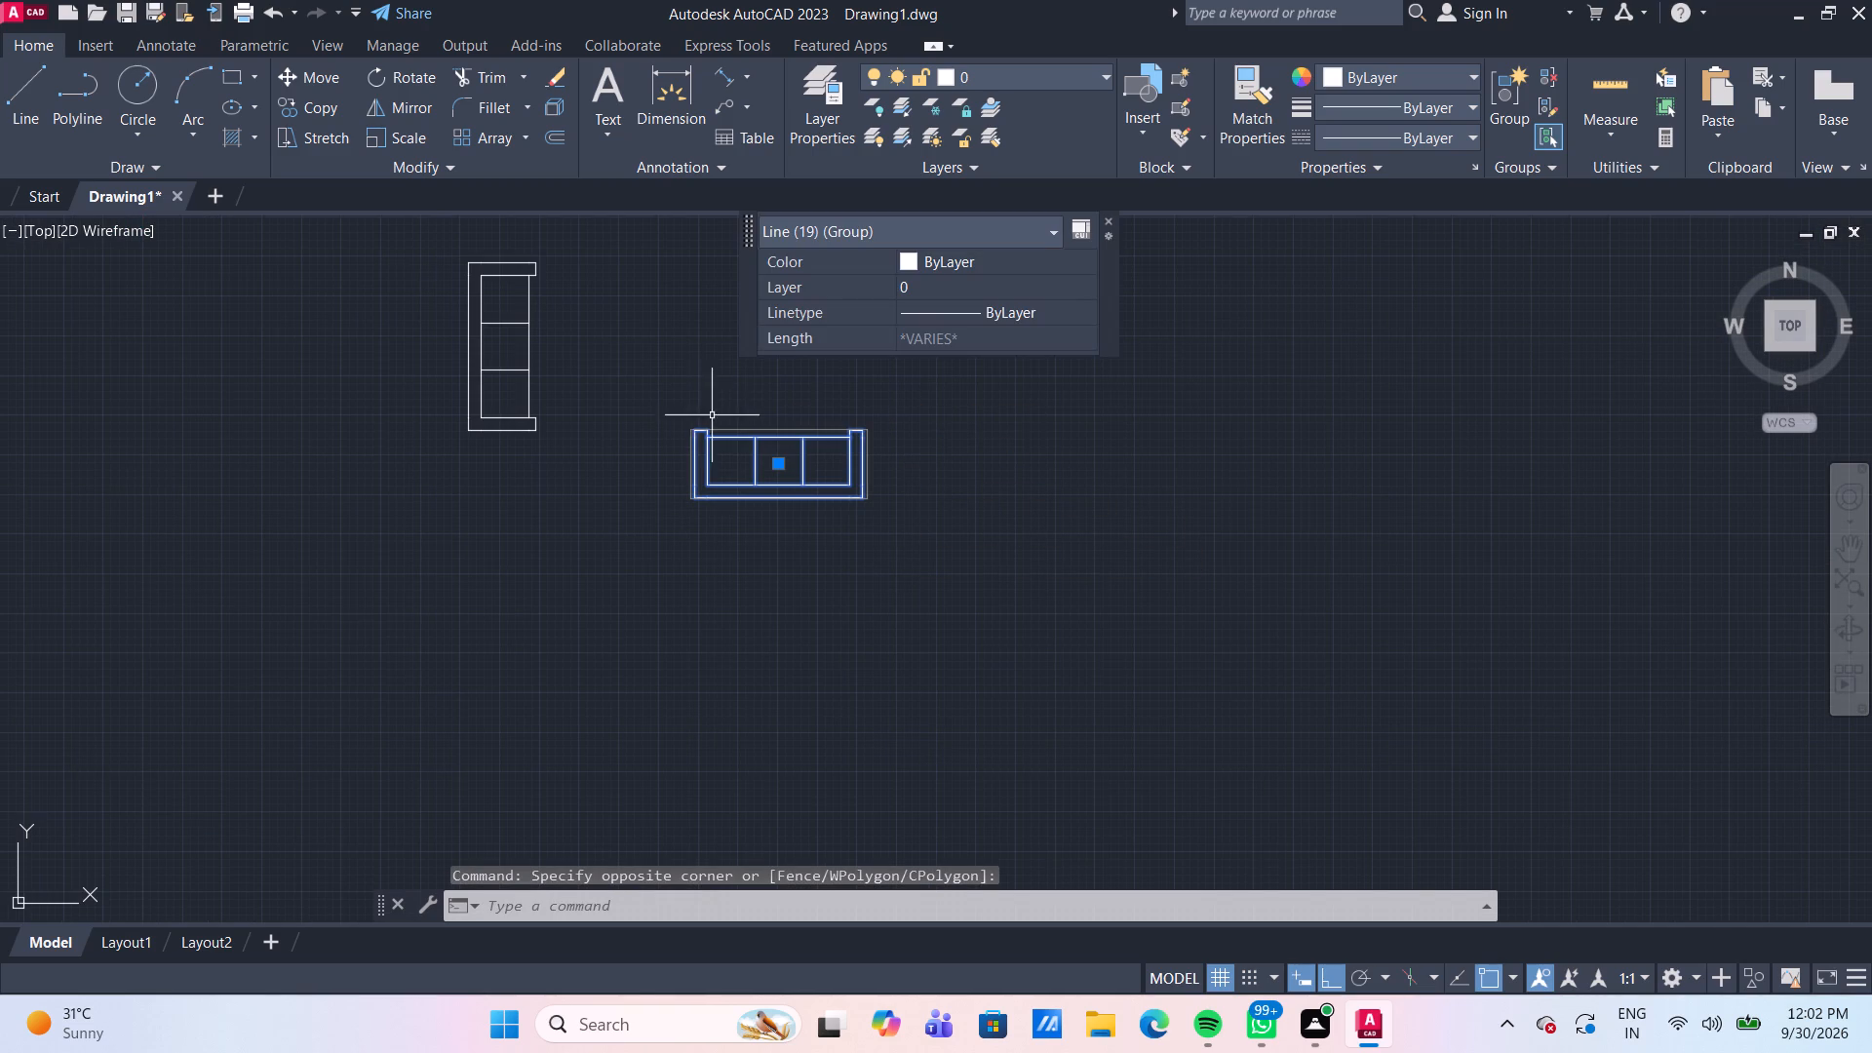
scroll(959, 503, "down", 1)
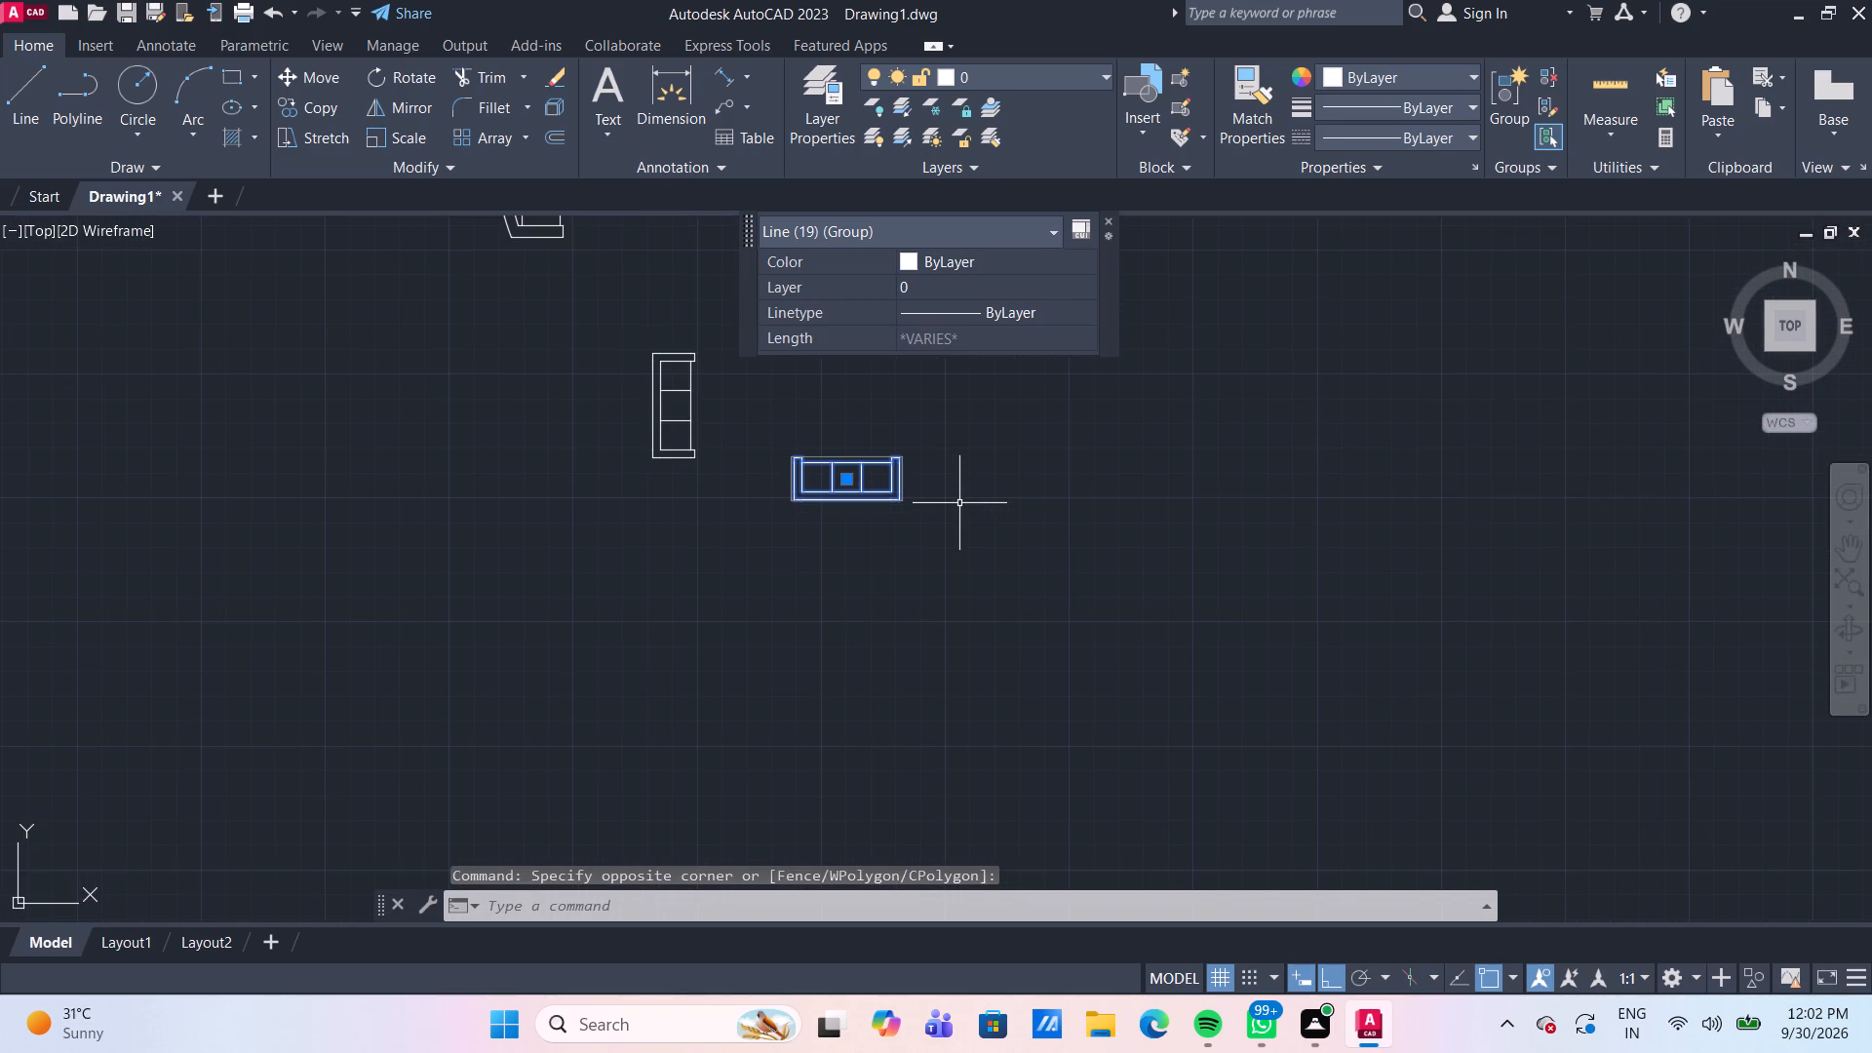
scroll(965, 506, "down", 1)
middle_click_drag(965, 506, 969, 507)
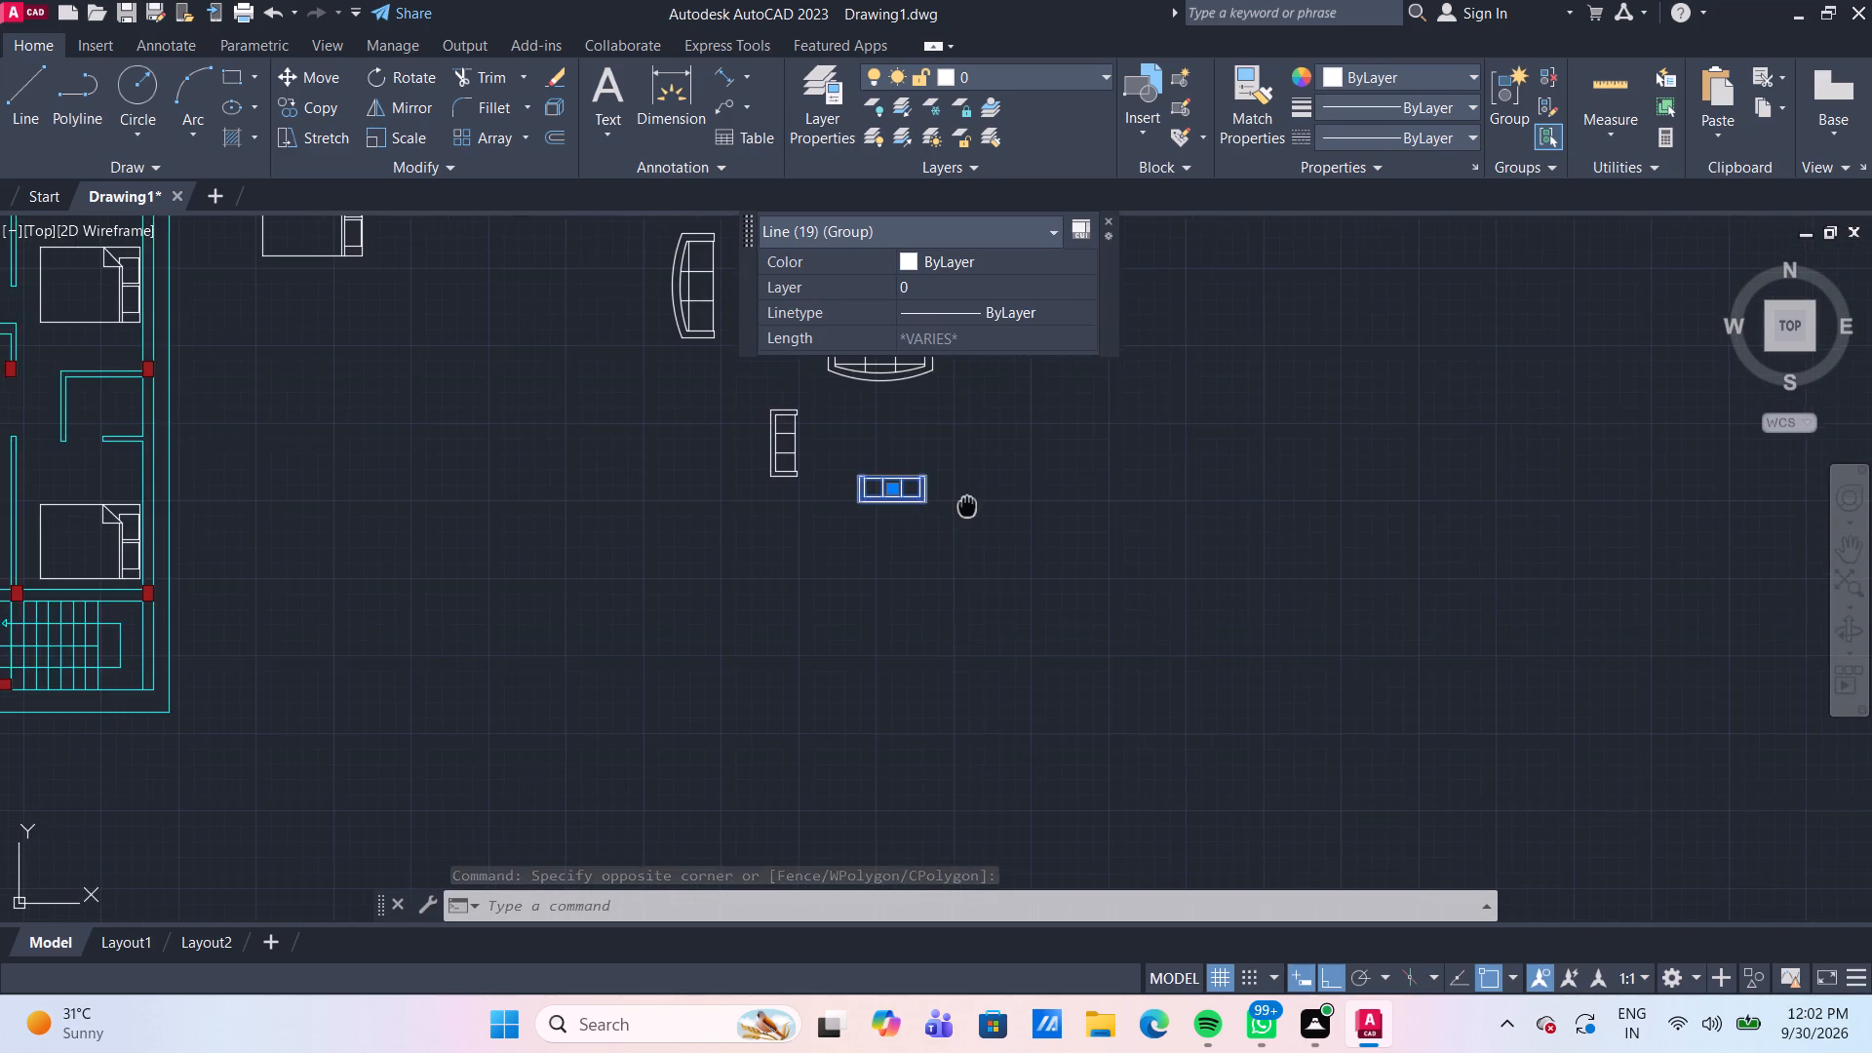
middle_click_drag(969, 507, 1126, 584)
scroll(1133, 587, "down", 1)
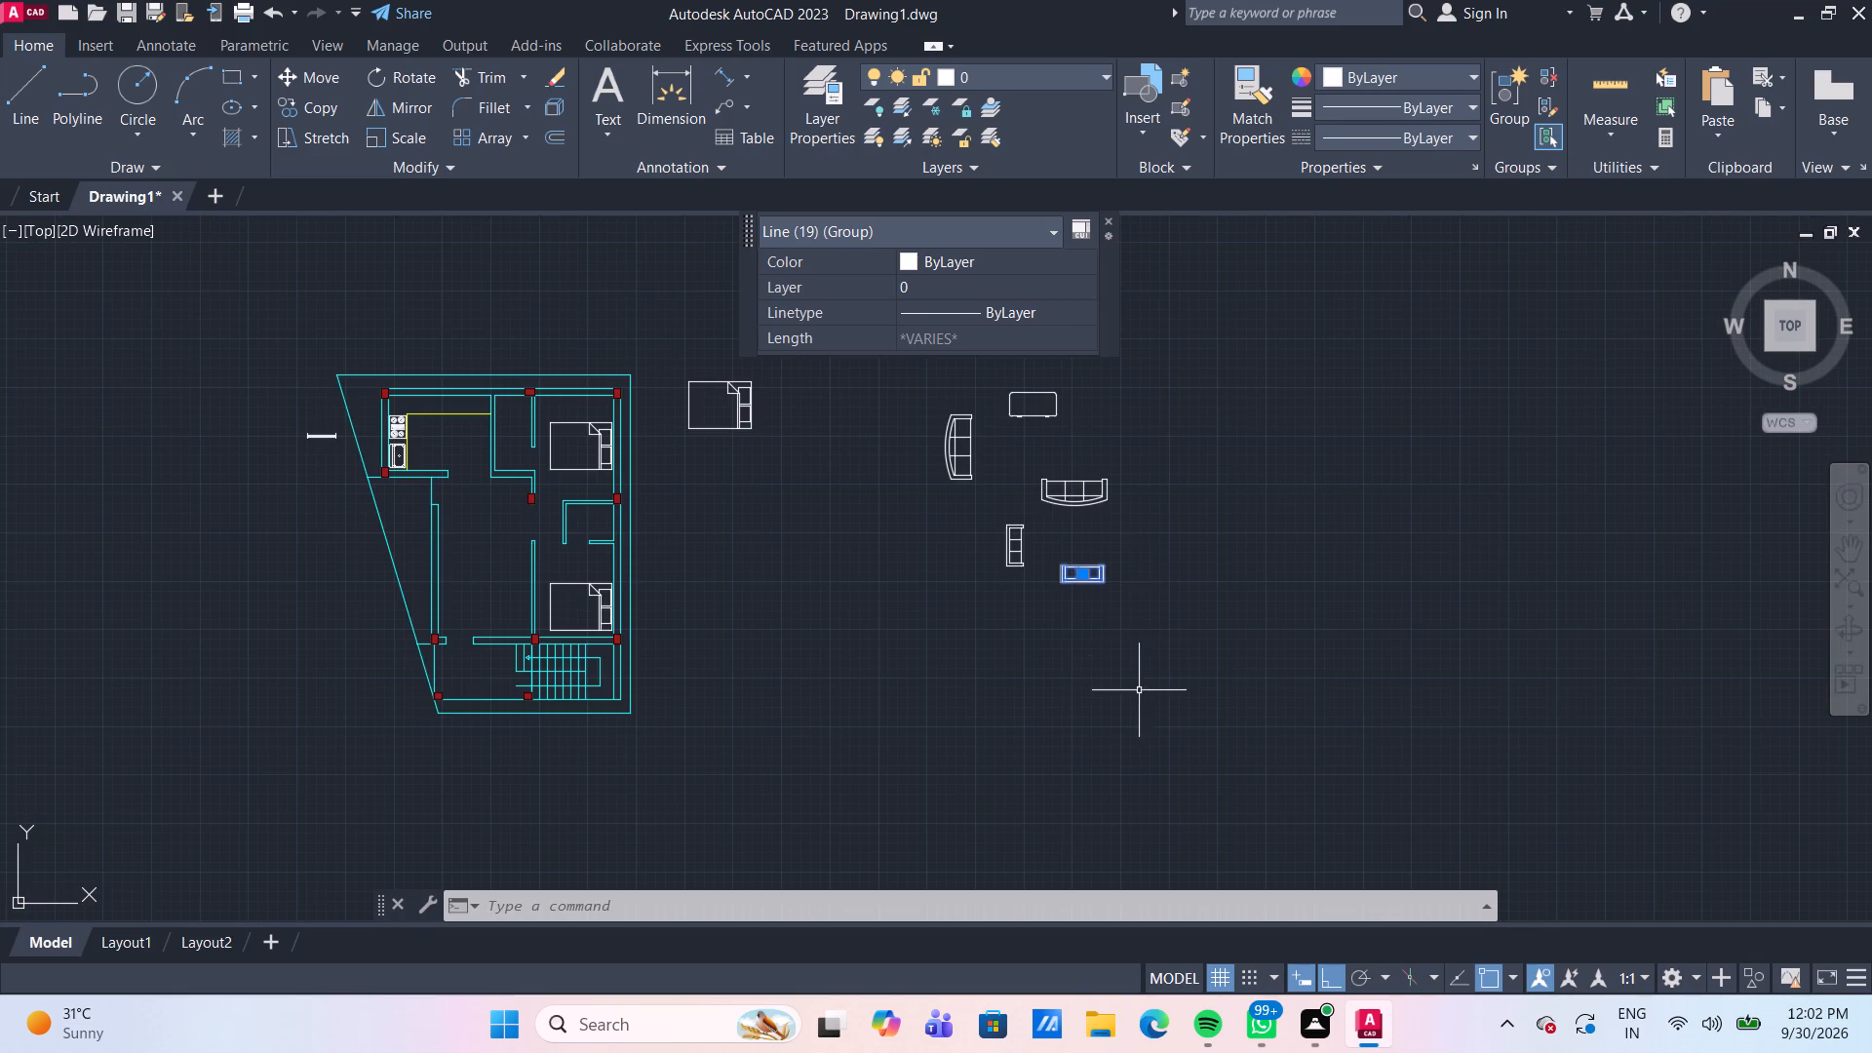
scroll(1146, 647, "up", 1)
middle_click_drag(1133, 598, 1228, 590)
key("m")
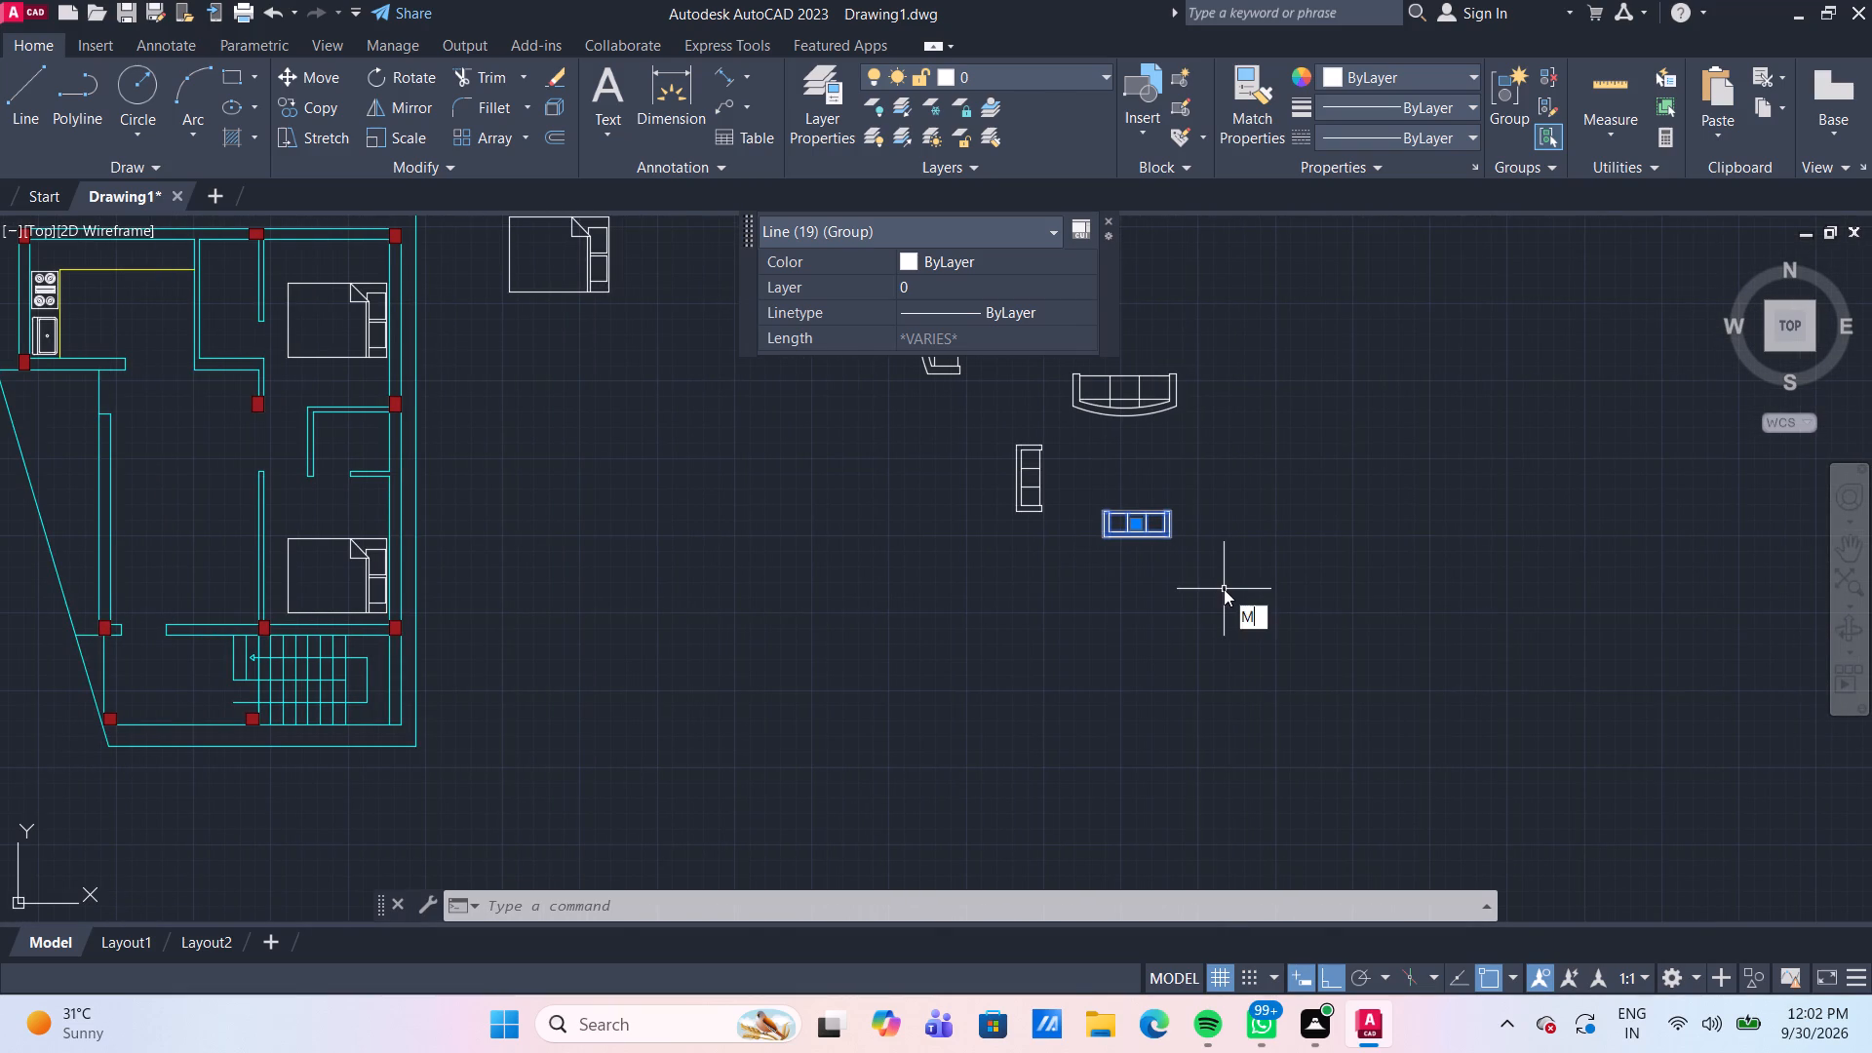
key("Return")
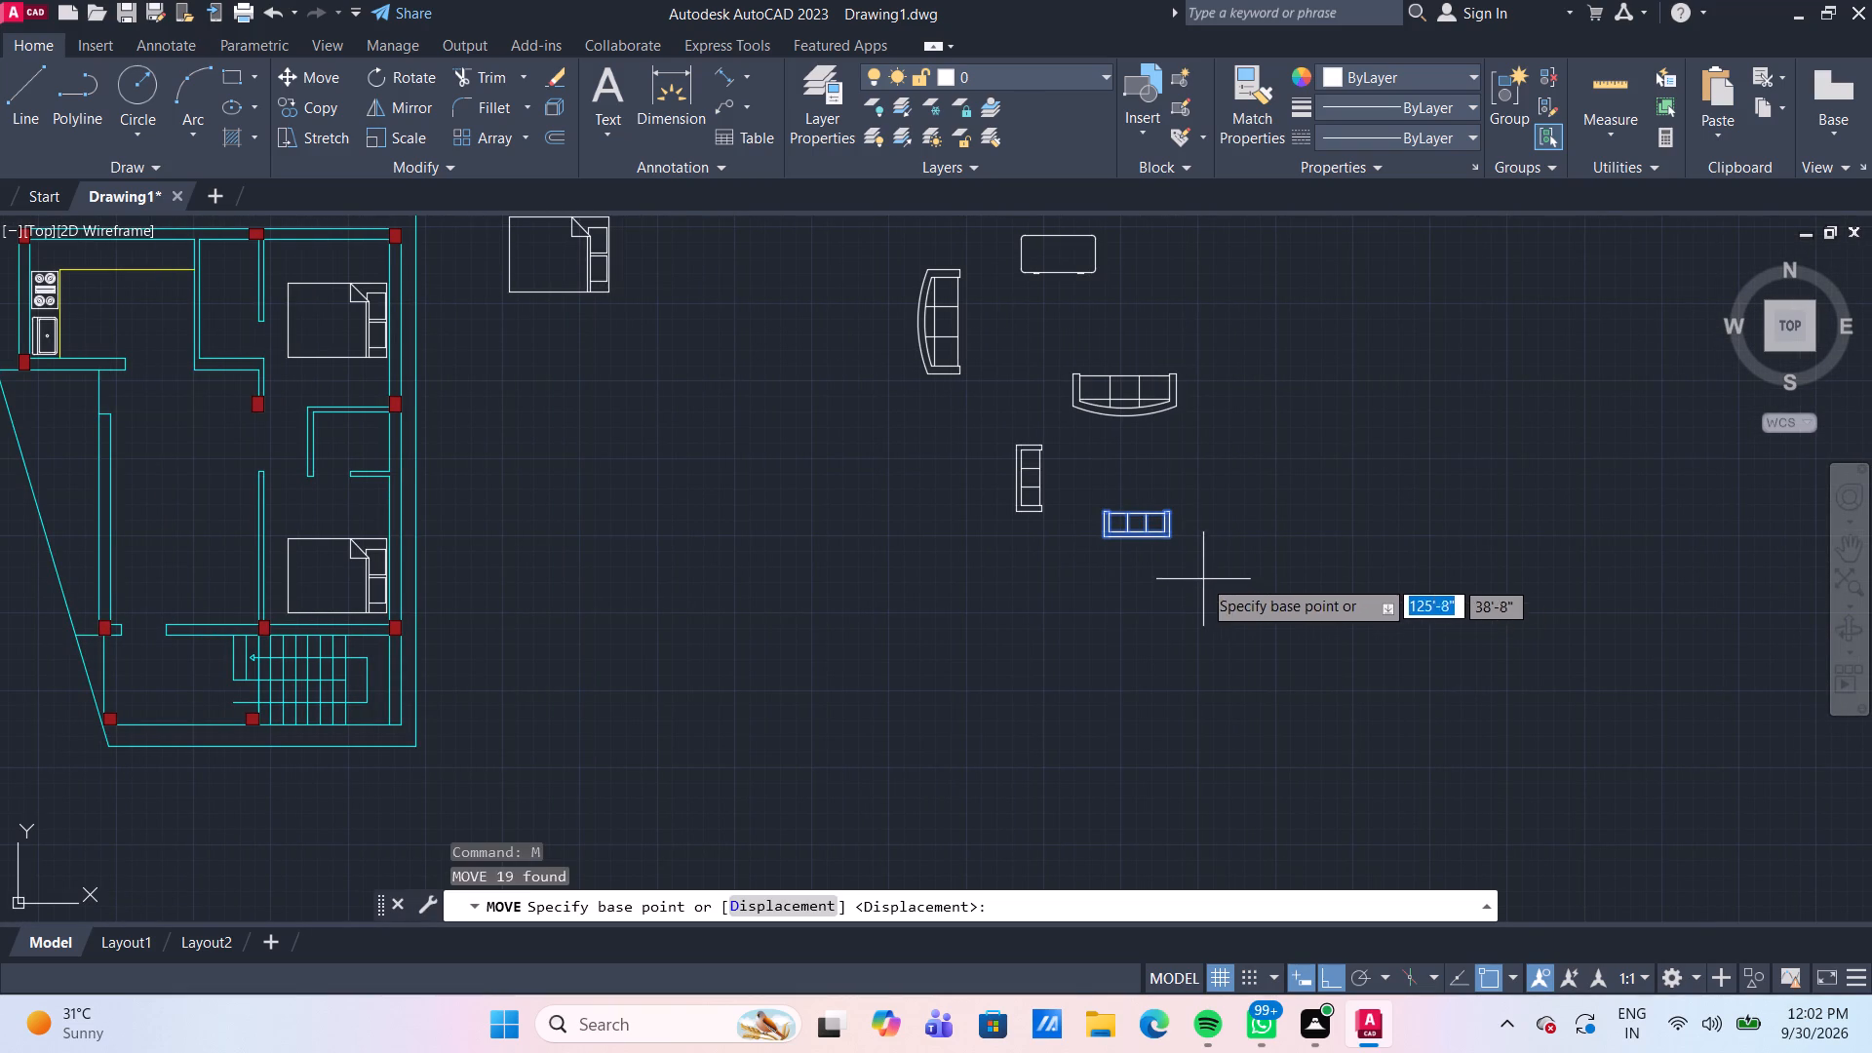
scroll(1164, 557, "up", 3)
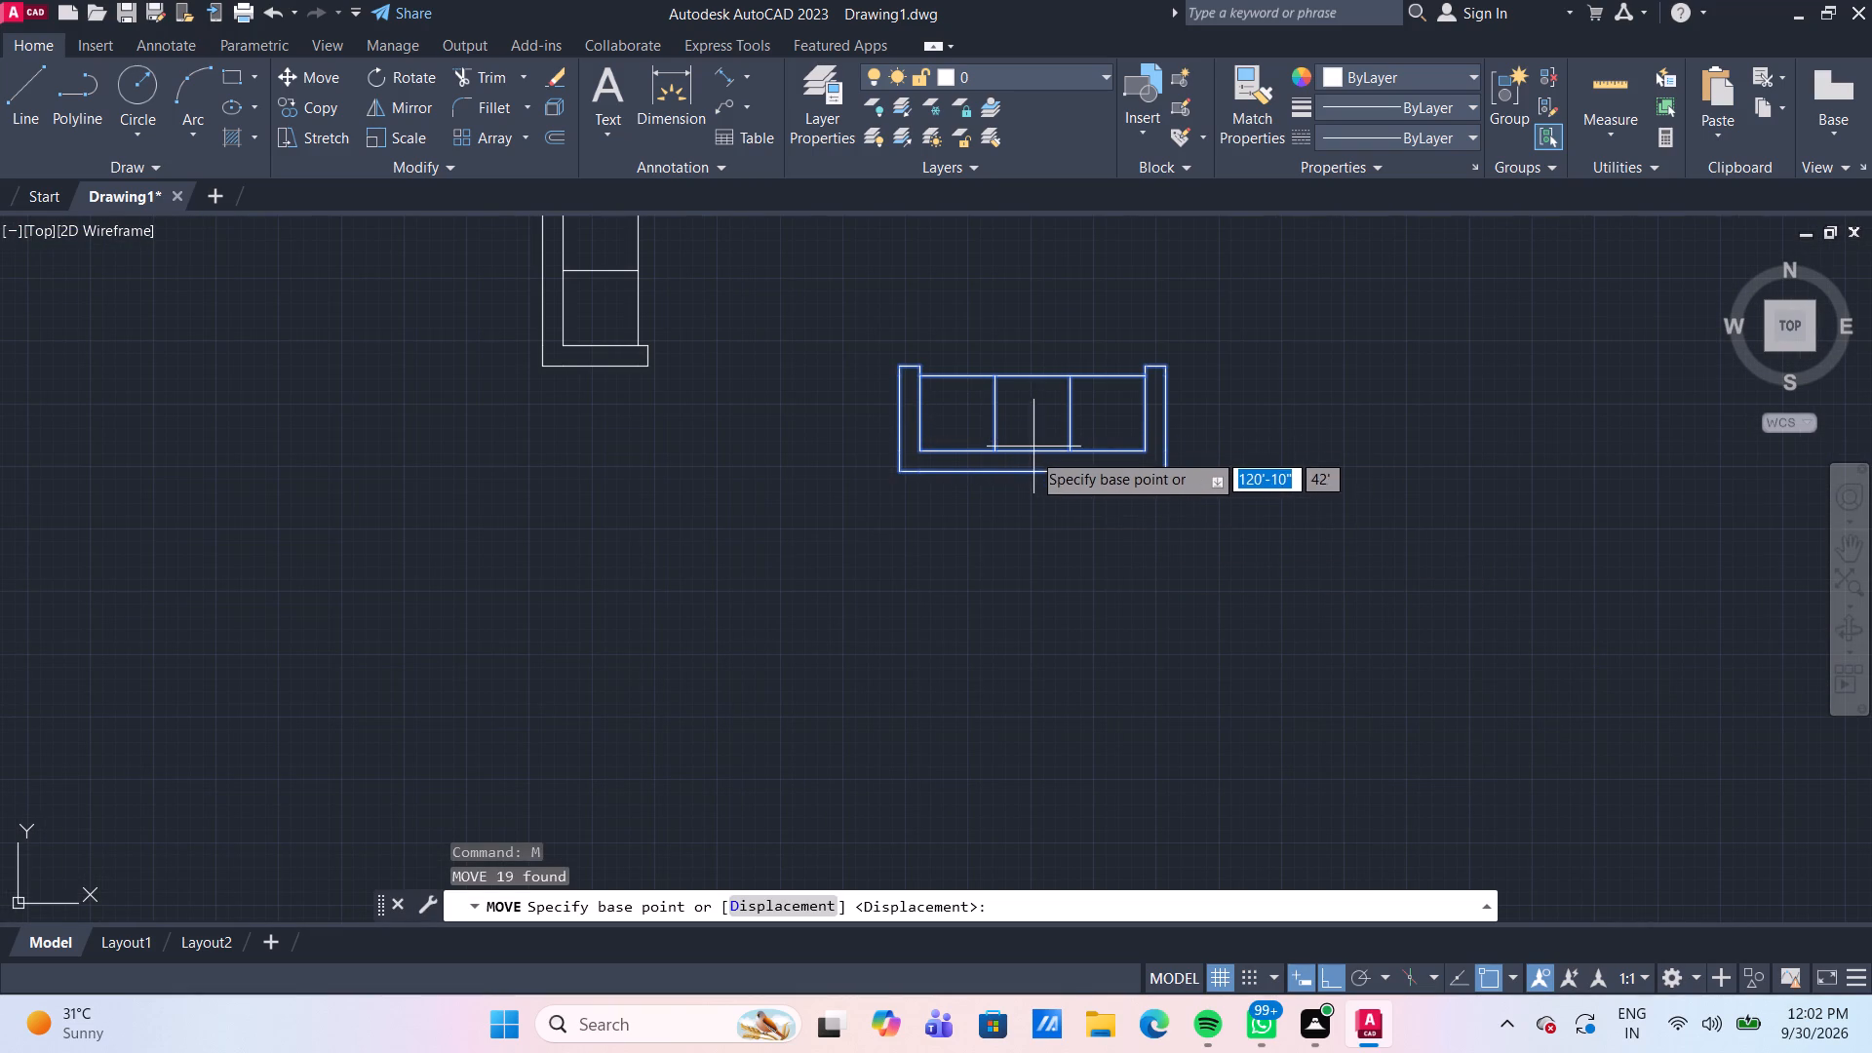
left_click(1035, 468)
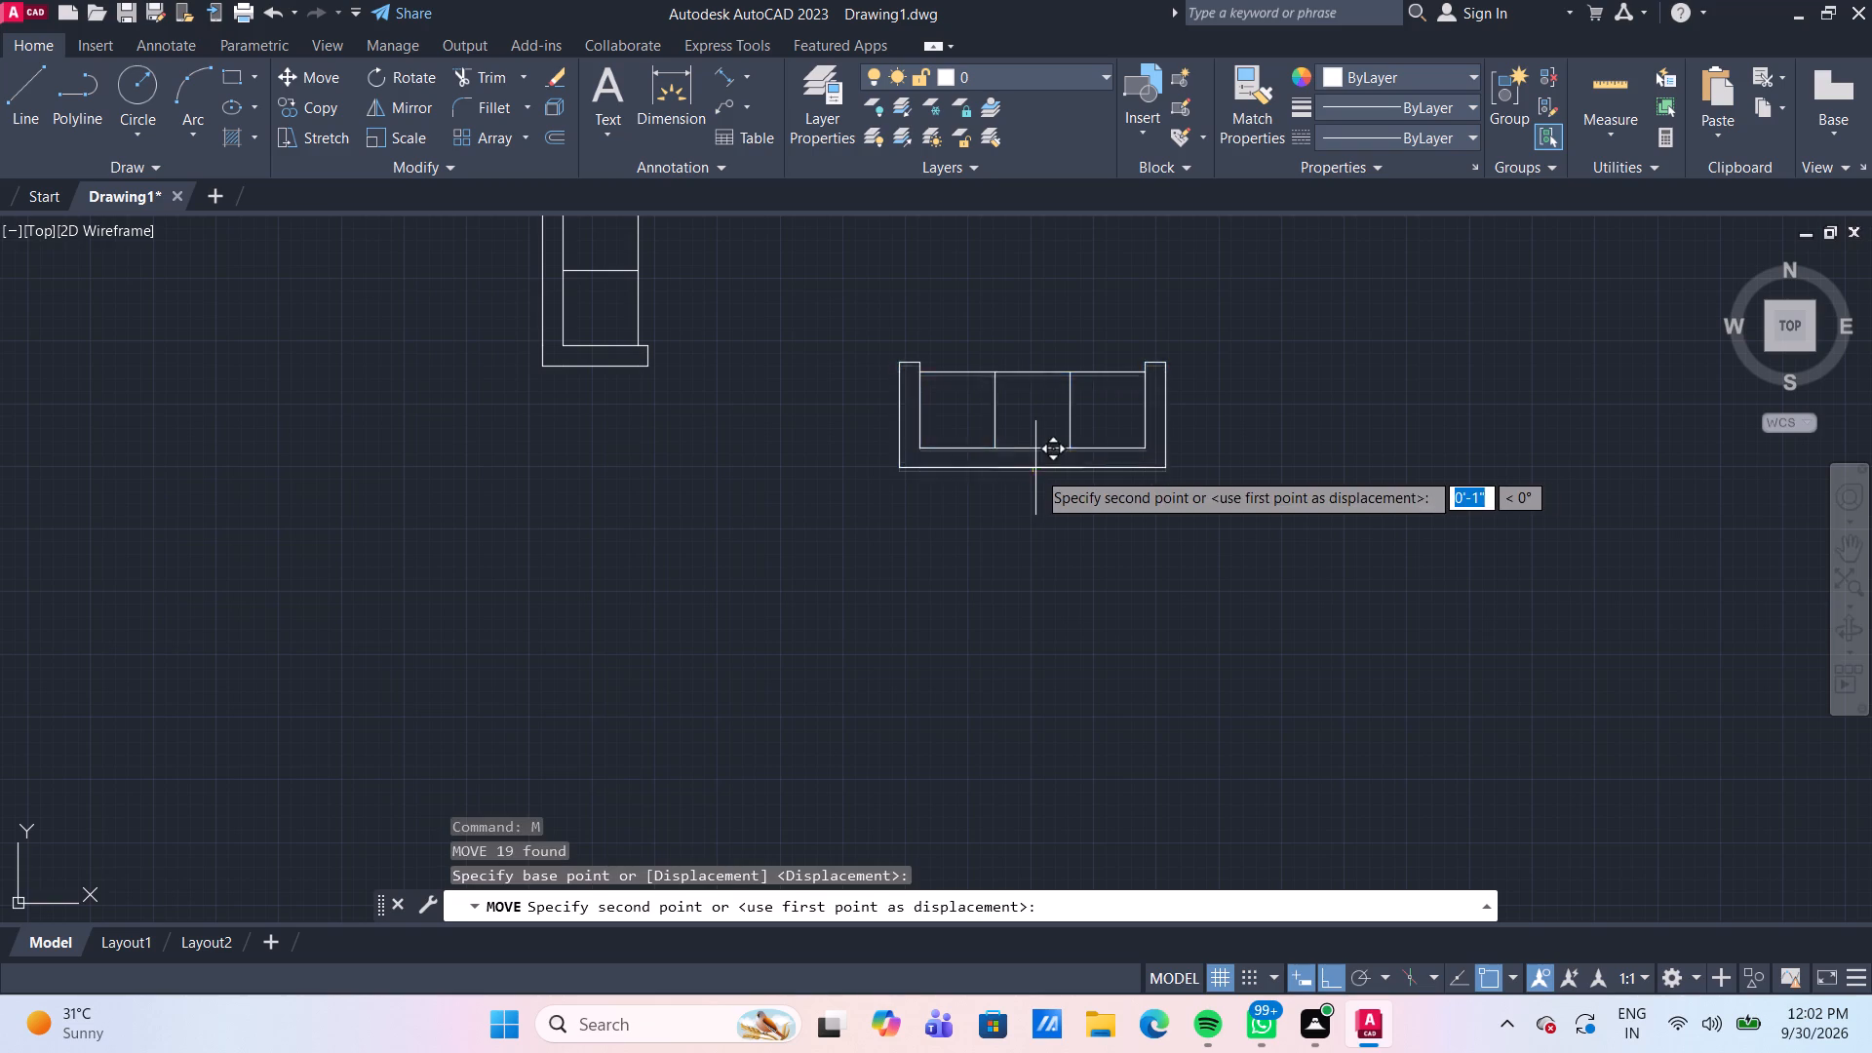
scroll(1041, 473, "down", 3)
middle_click_drag(760, 573, 1230, 572)
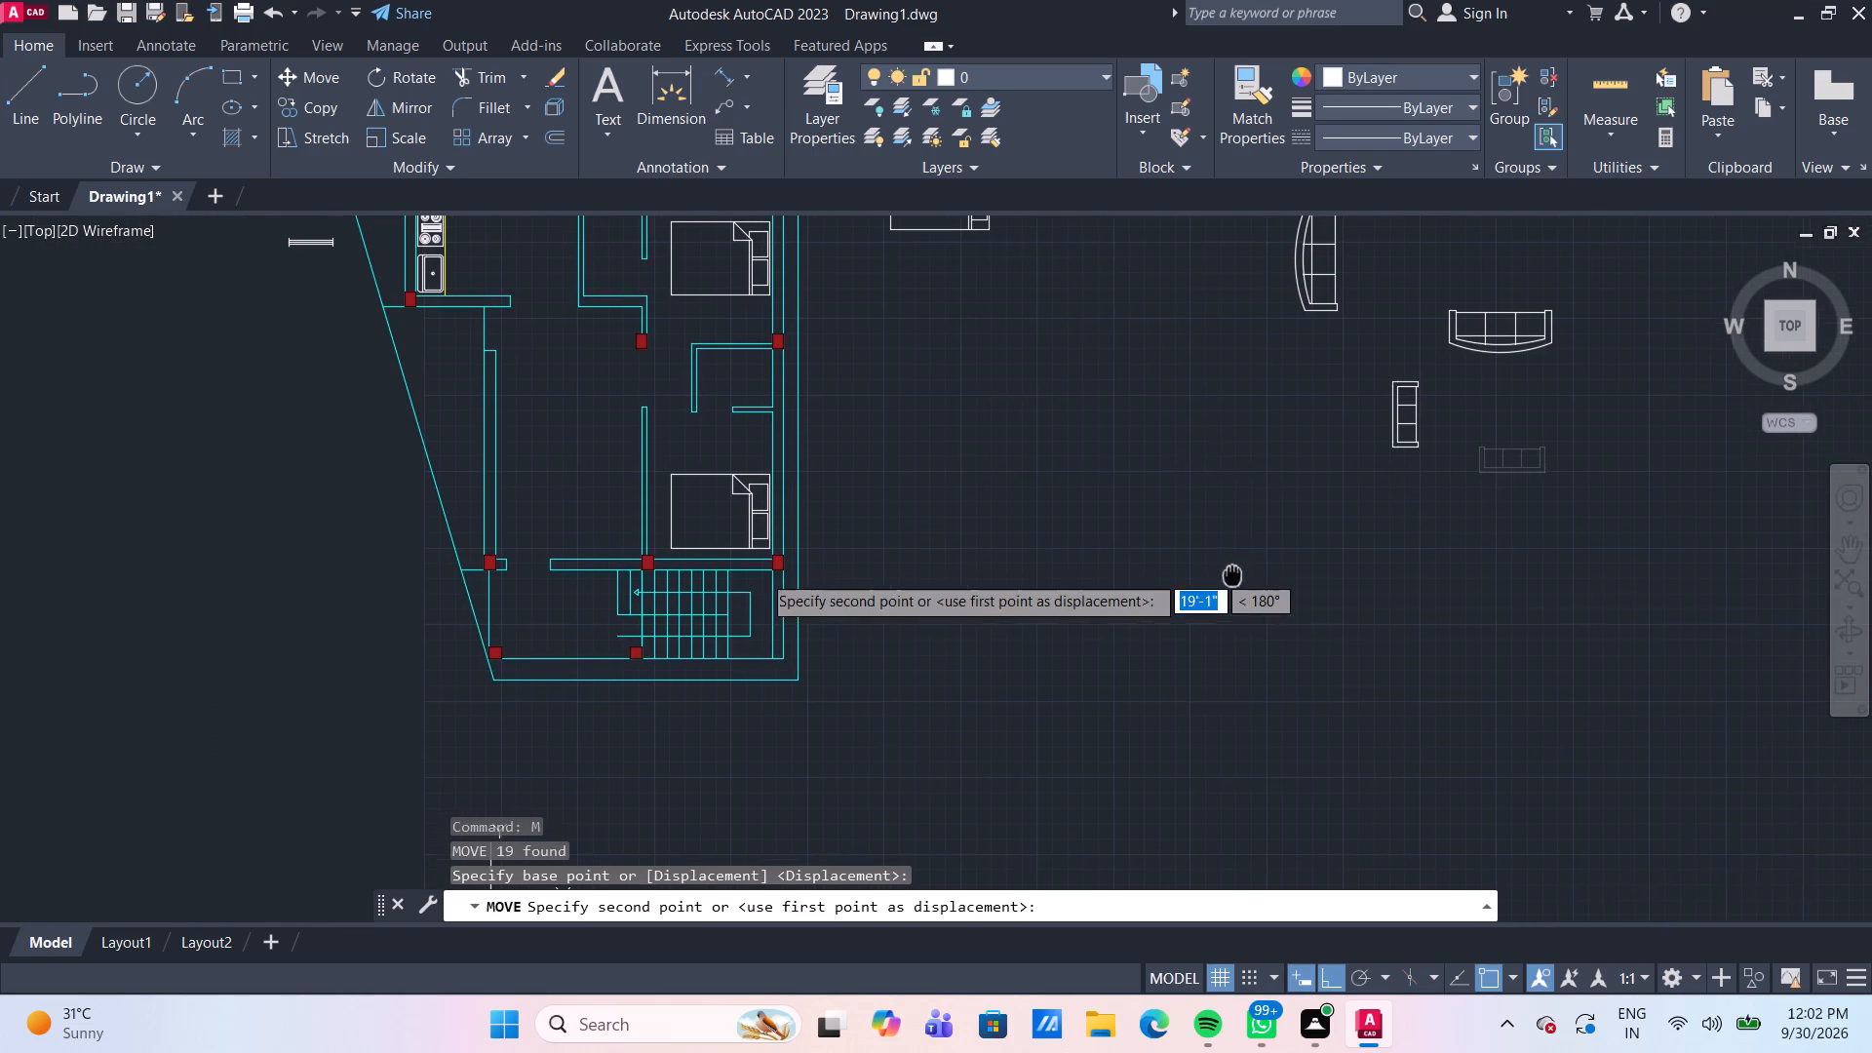
middle_click_drag(1230, 572, 1232, 573)
left_click(1331, 971)
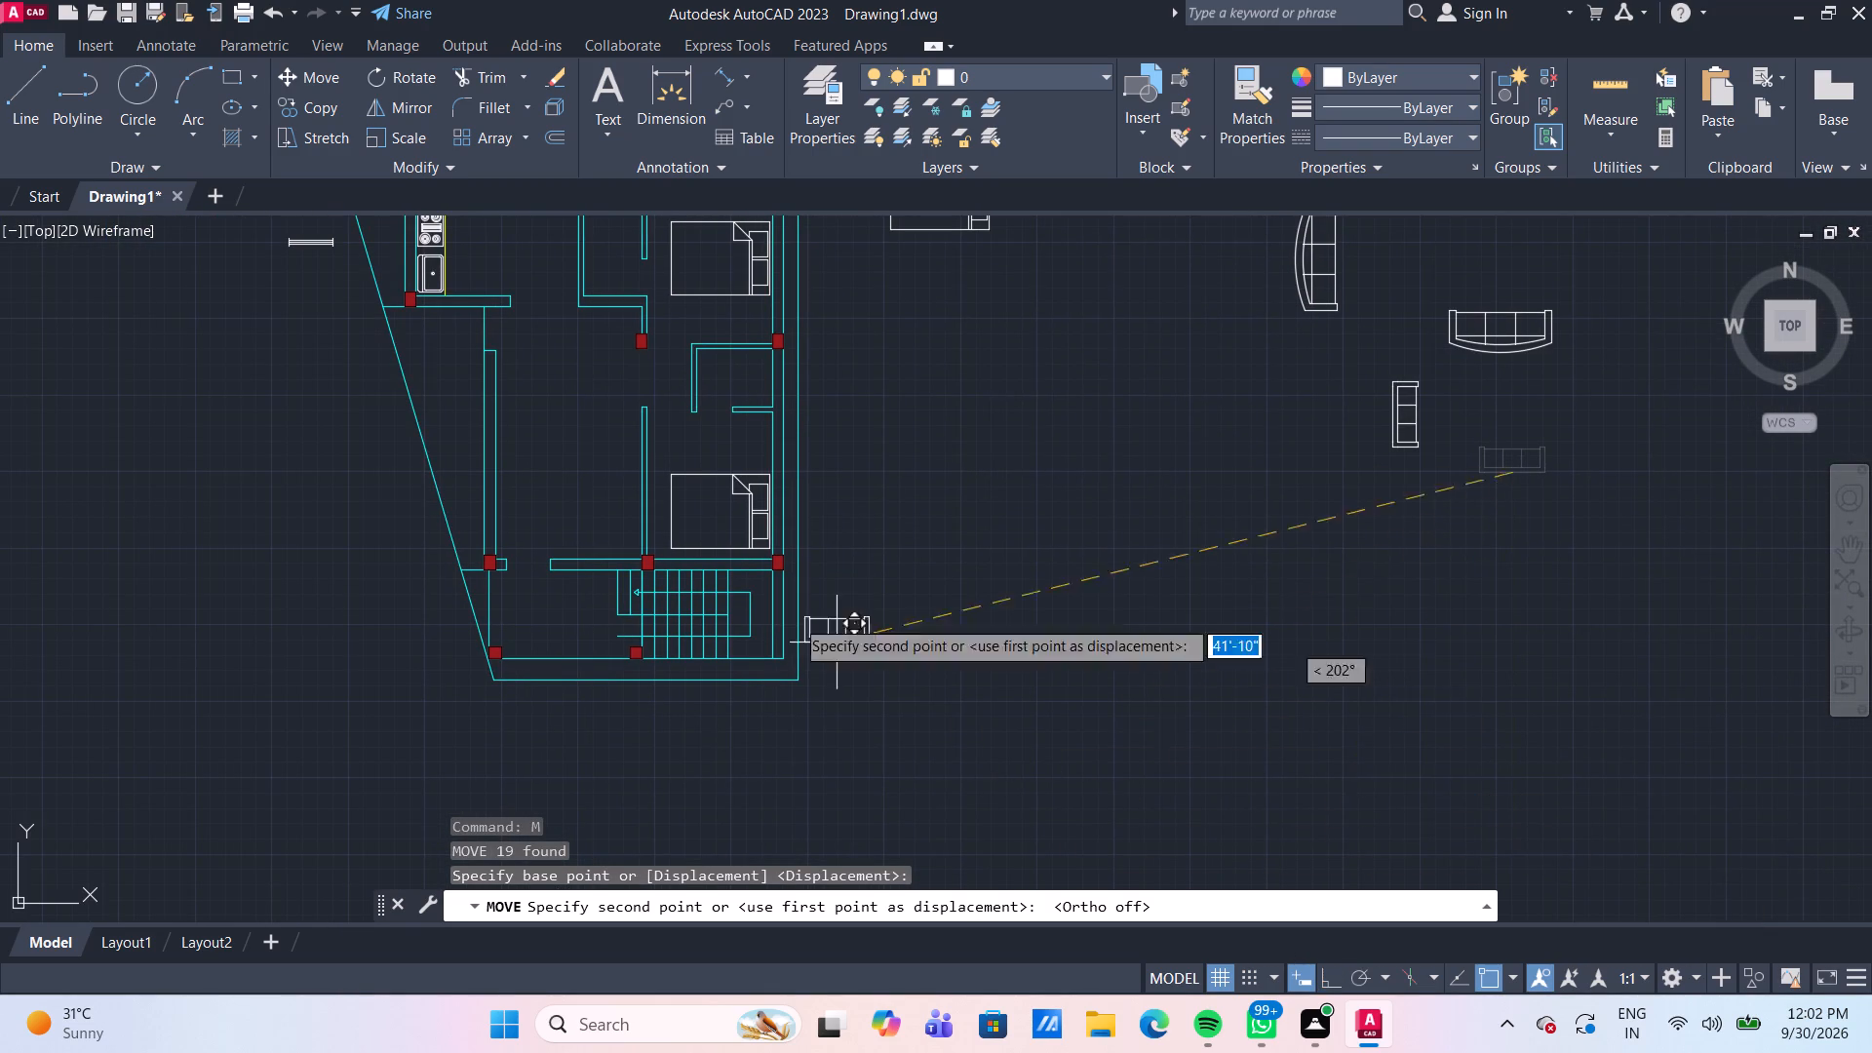
scroll(582, 505, "up", 3)
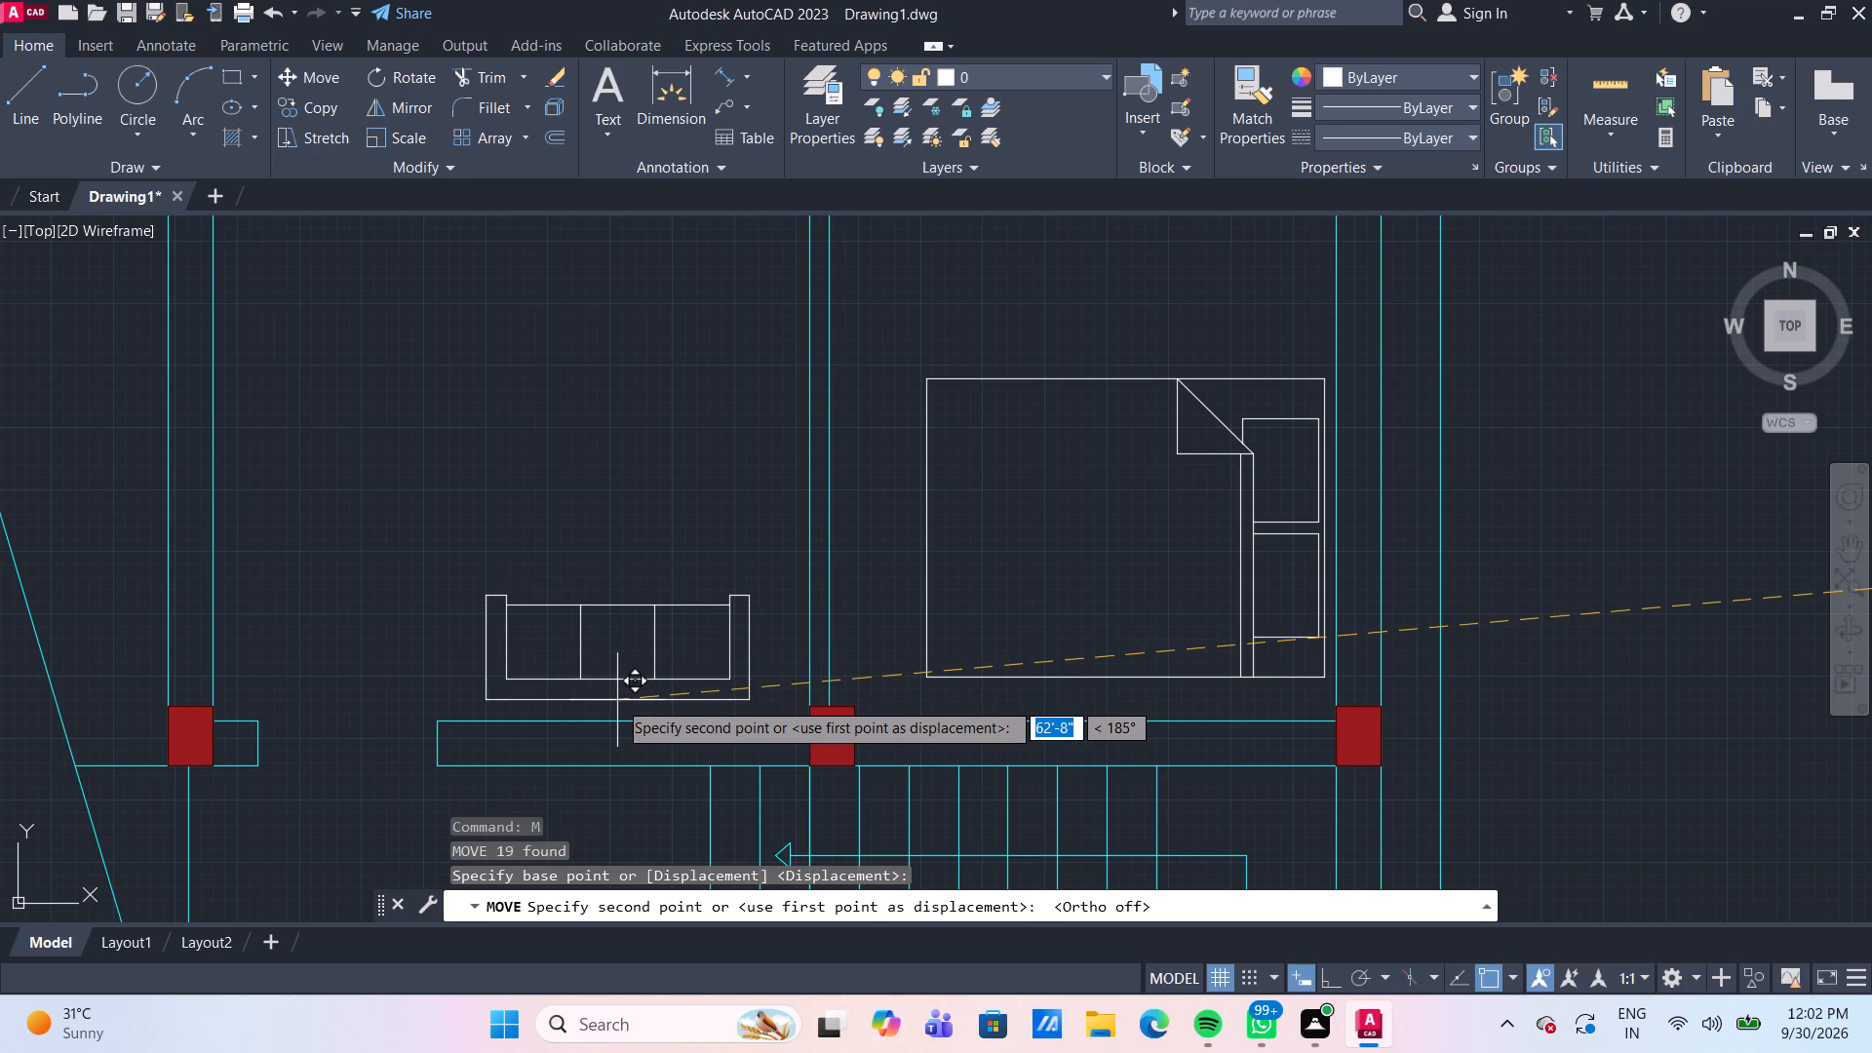
left_click(617, 700)
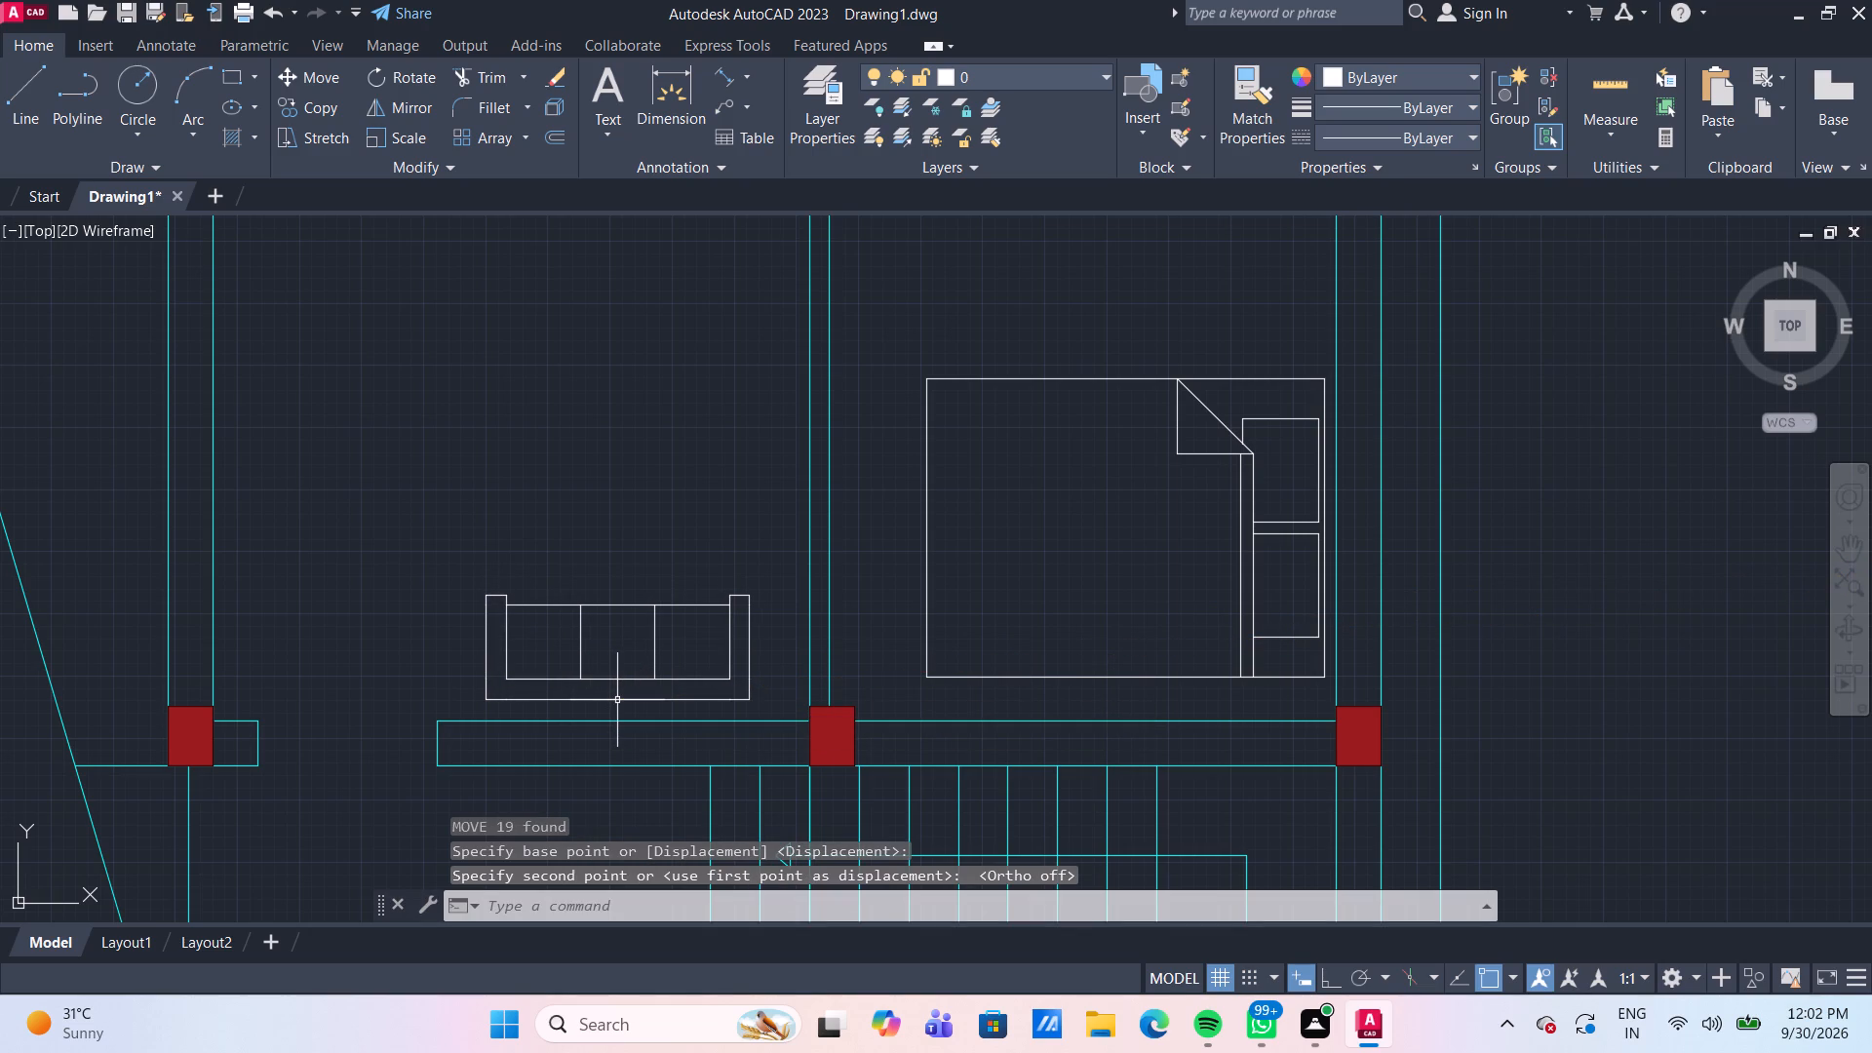
Move the vertical three-seat sofa by its backrest into the living area, just inside the wall opposite the bedroom partition.
scroll(1041, 537, "down", 3)
middle_click_drag(1329, 508, 1180, 500)
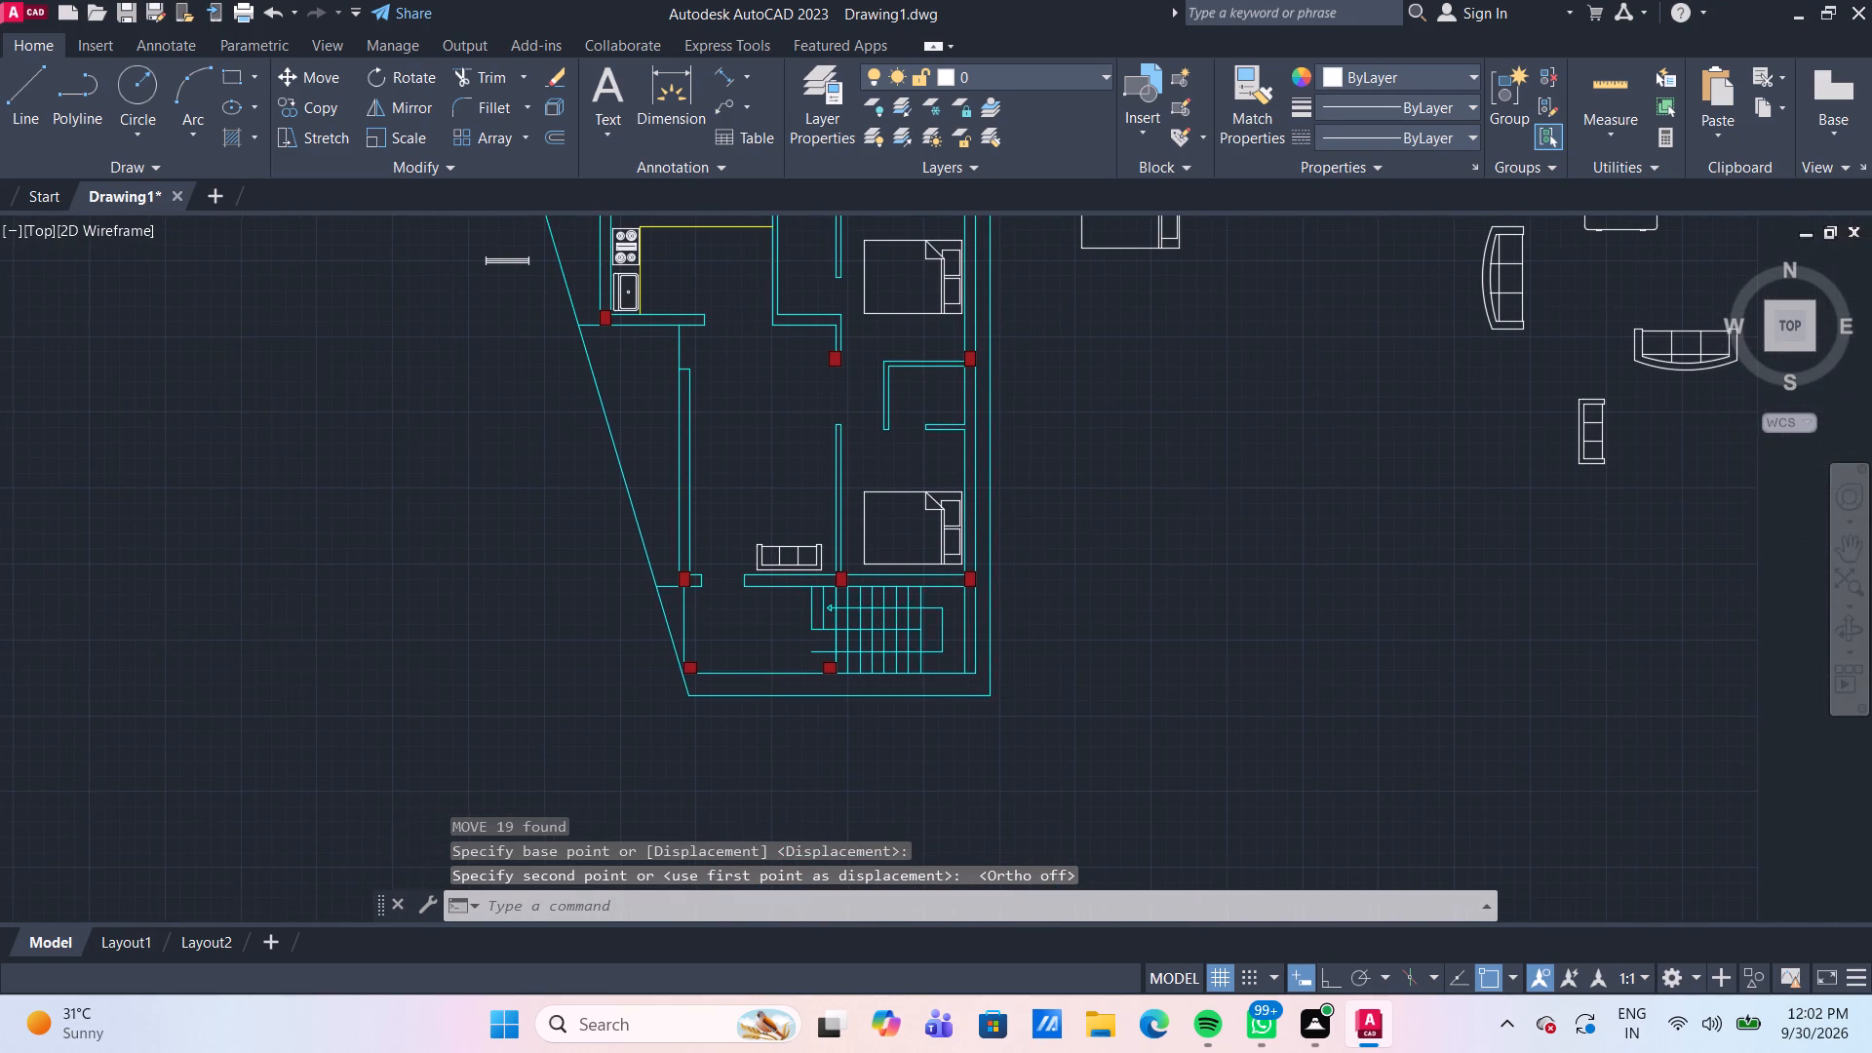
left_click_drag(1639, 489, 1629, 483)
left_click(1556, 380)
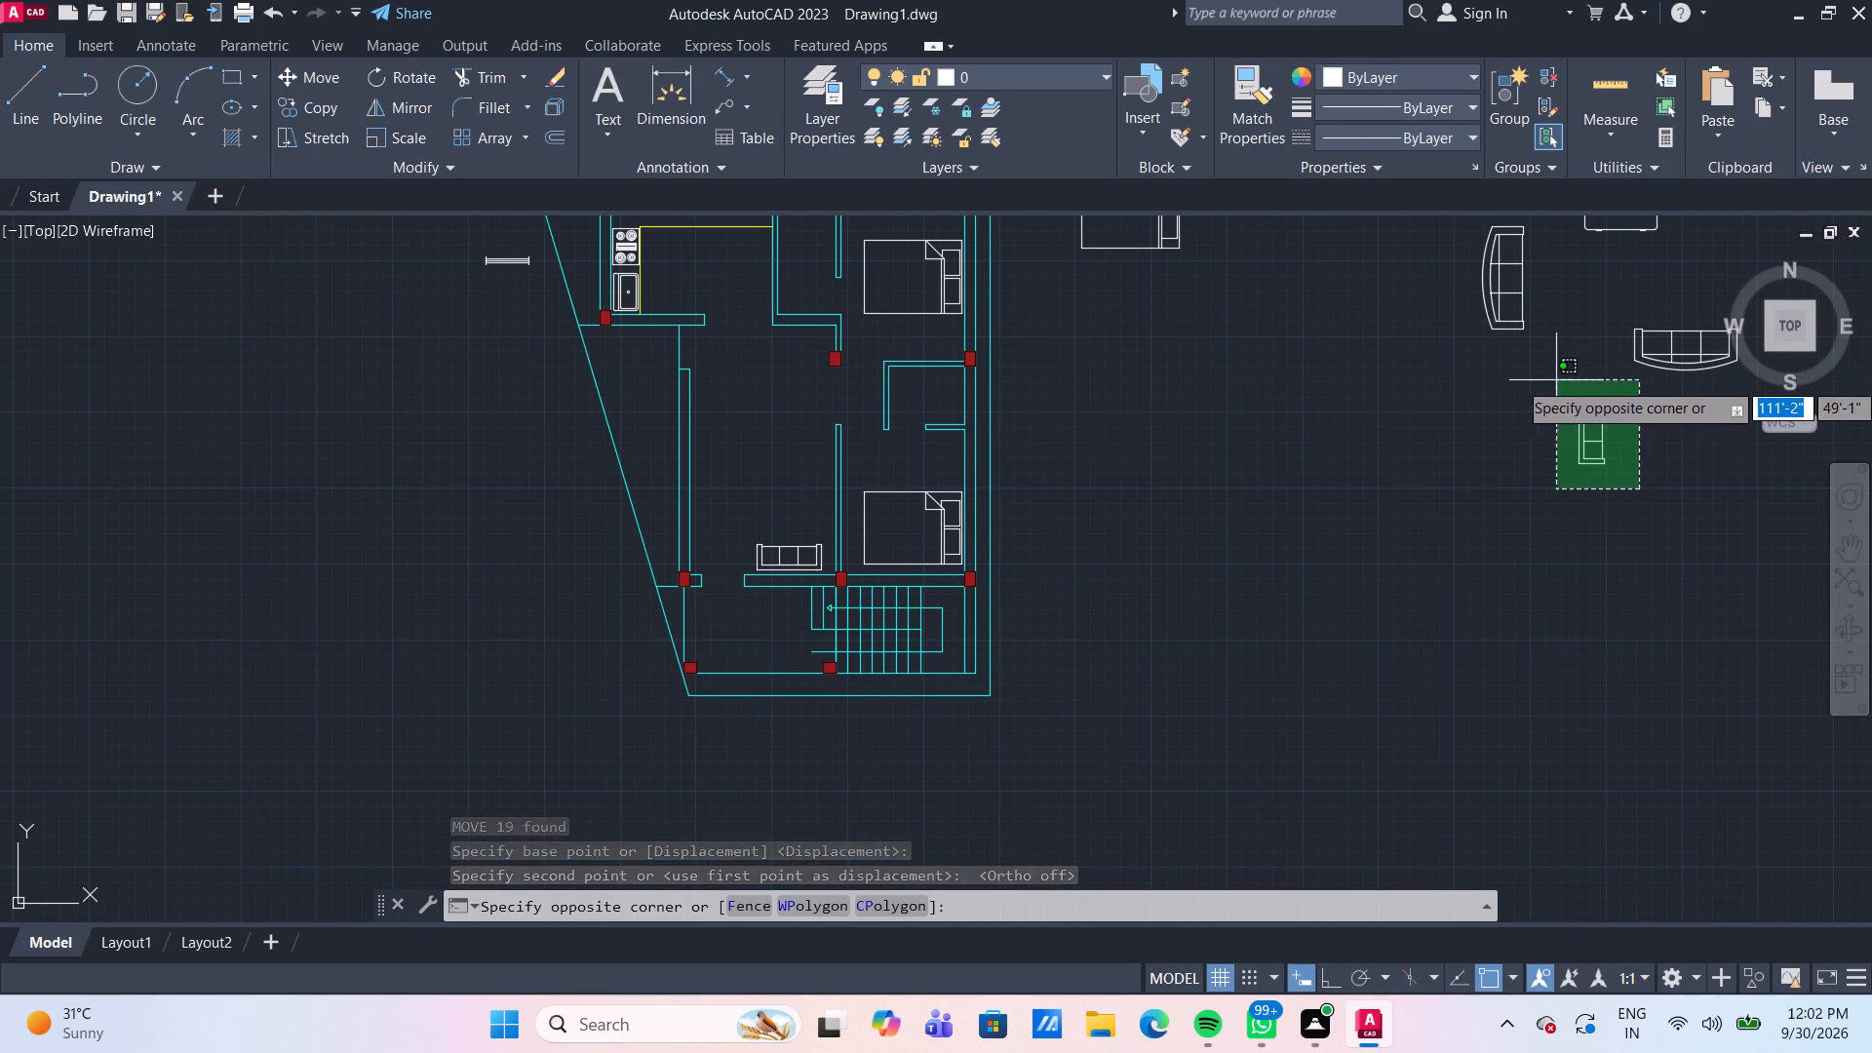
key("c")
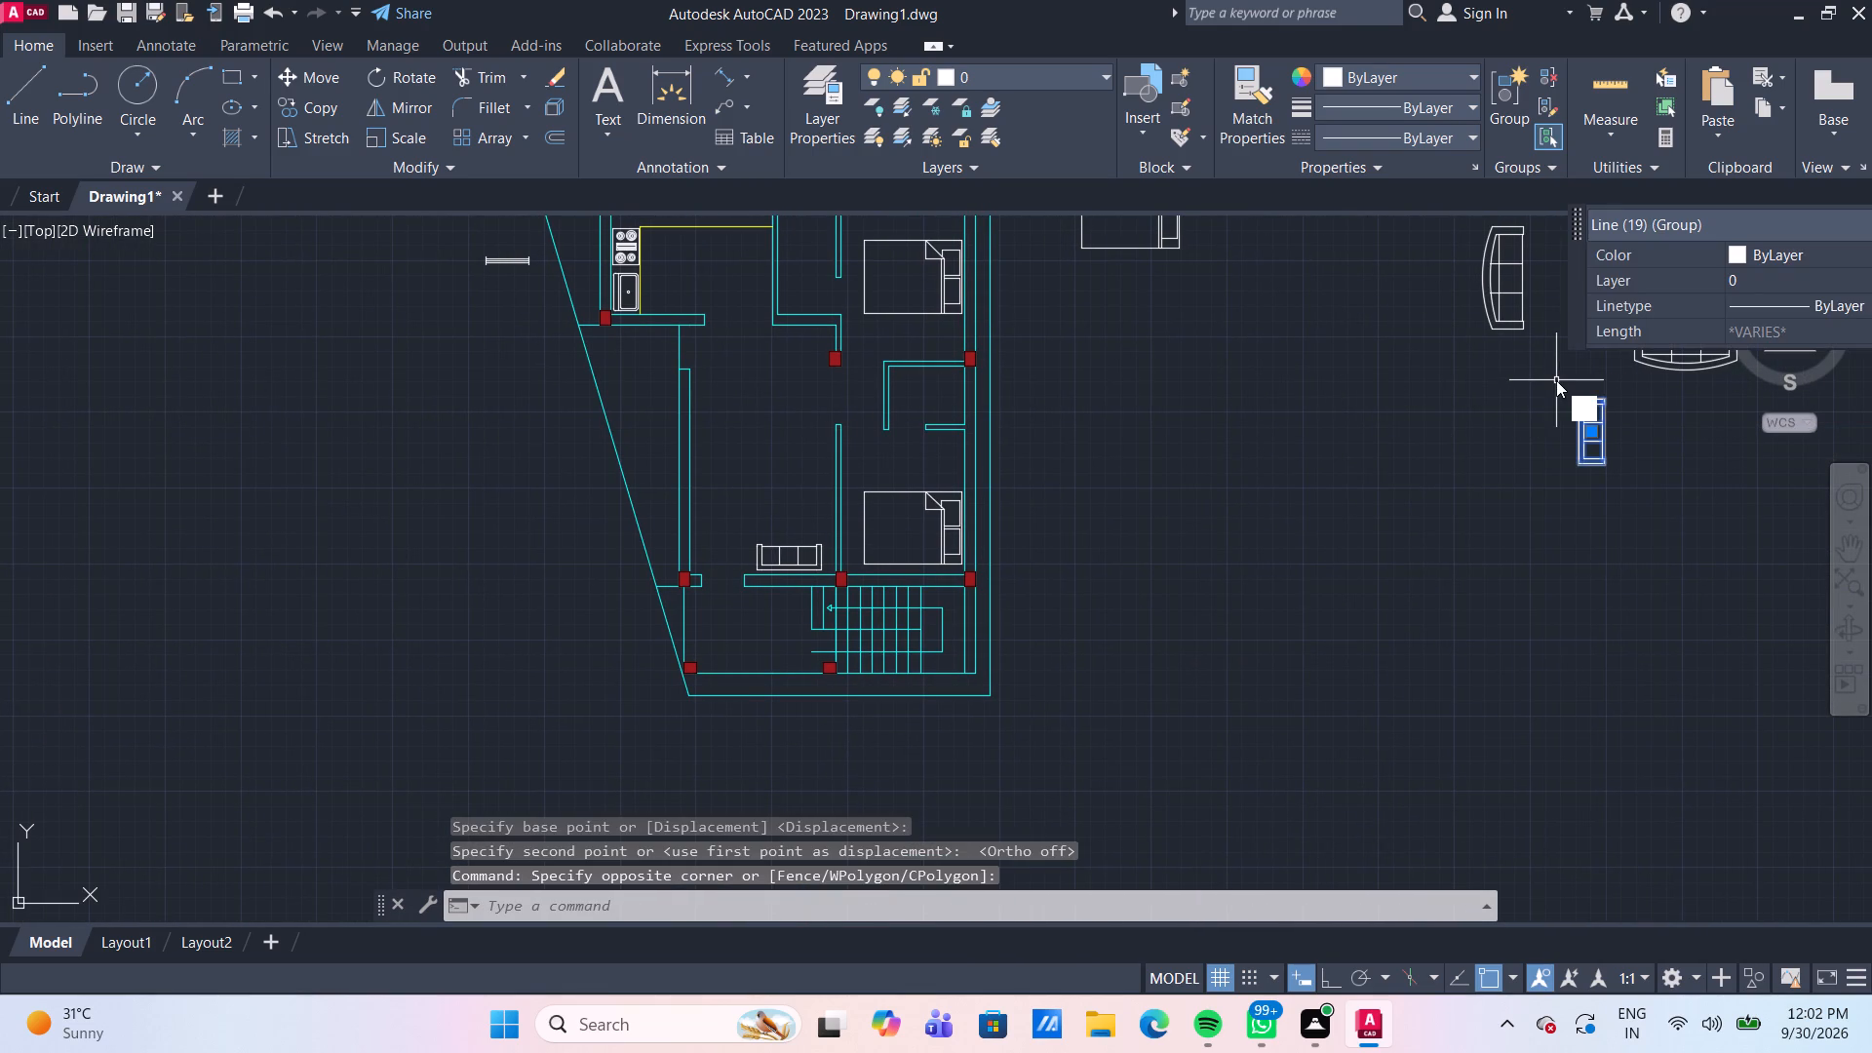
key("BackSpace")
key("m")
key("Return")
scroll(1581, 439, "up", 2)
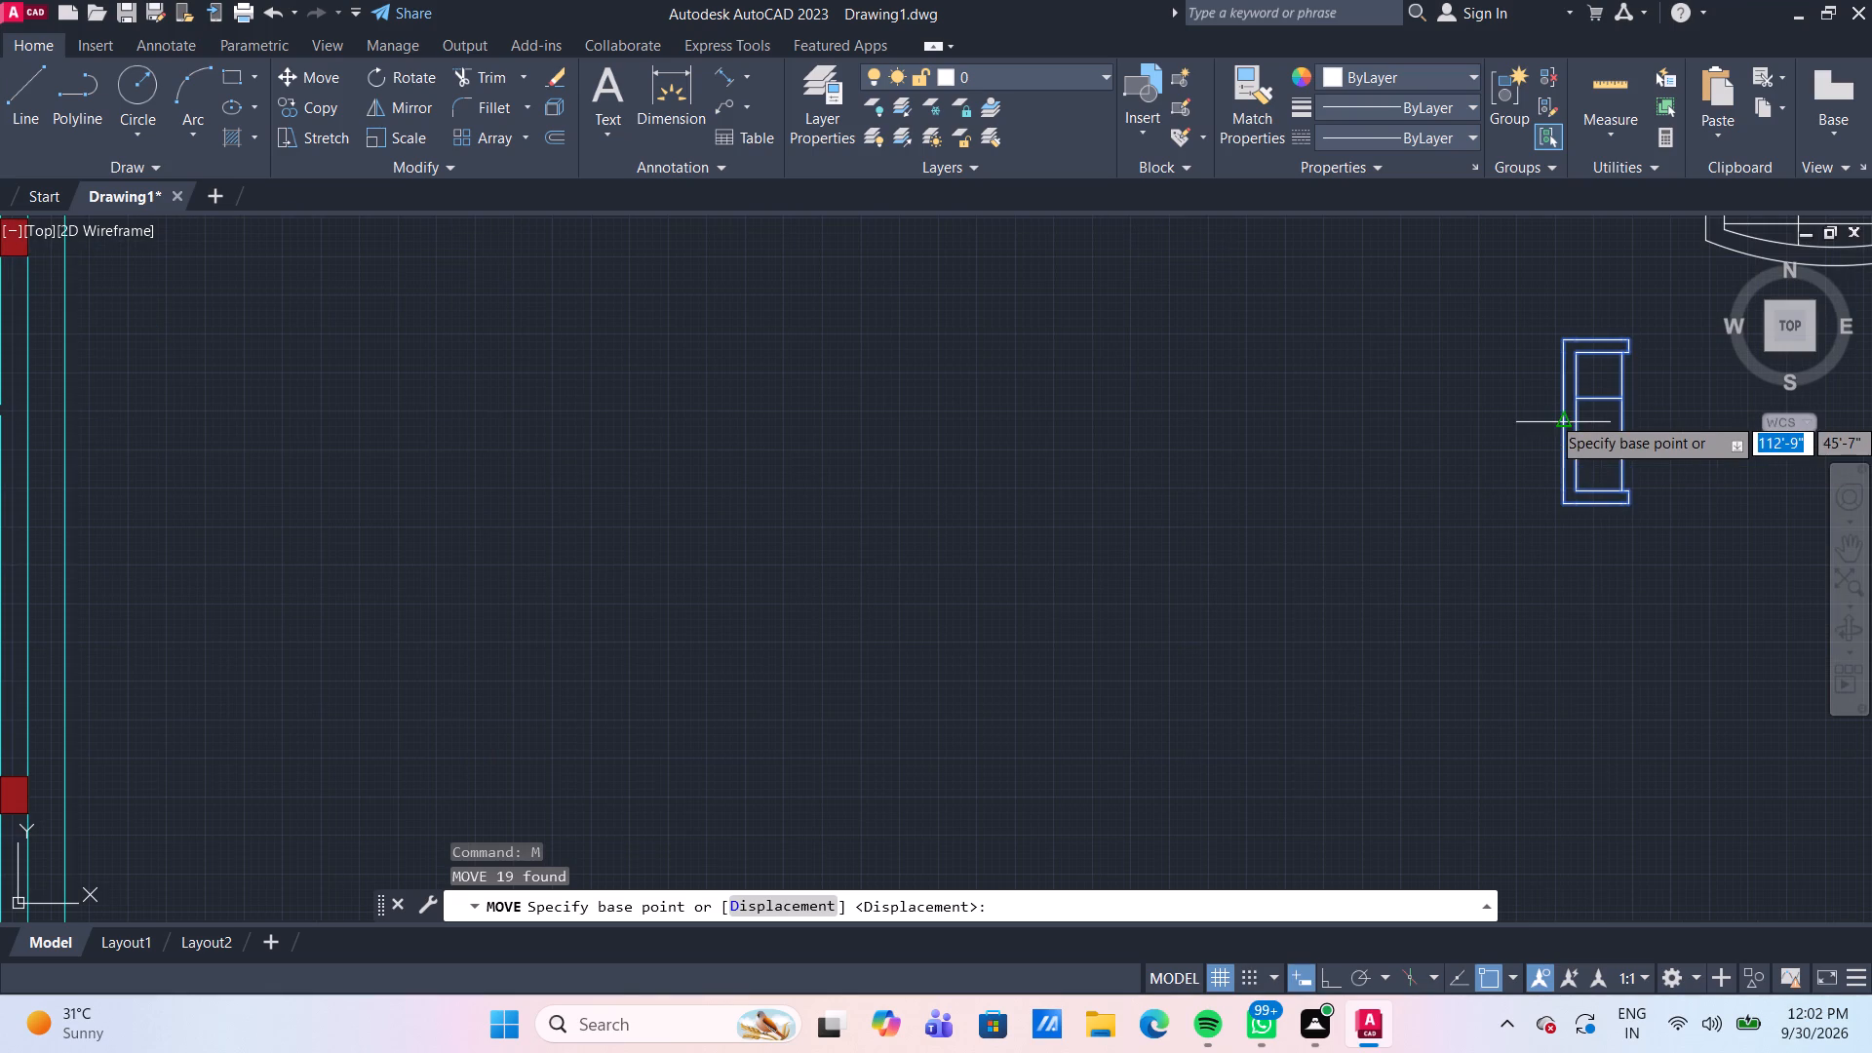
left_click(1569, 415)
scroll(1569, 415, "down", 4)
scroll(1217, 464, "up", 3)
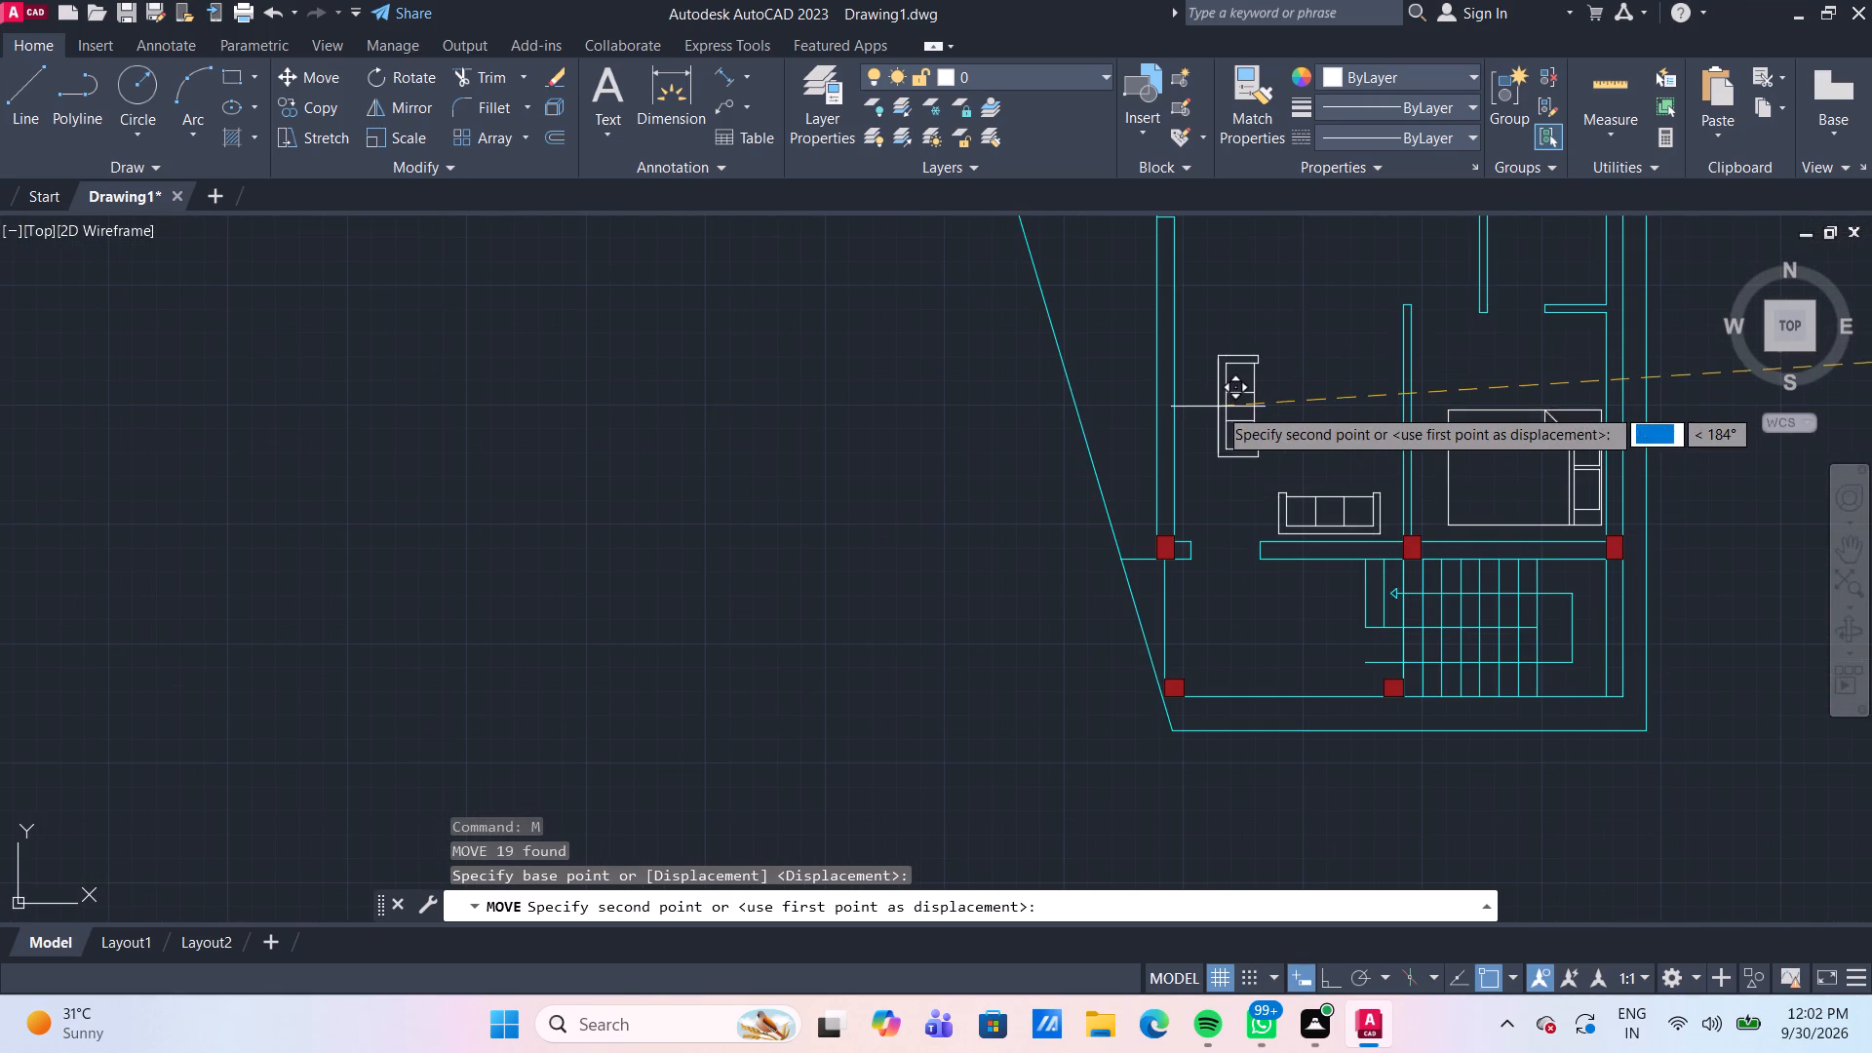
middle_click_drag(1206, 400, 1131, 427)
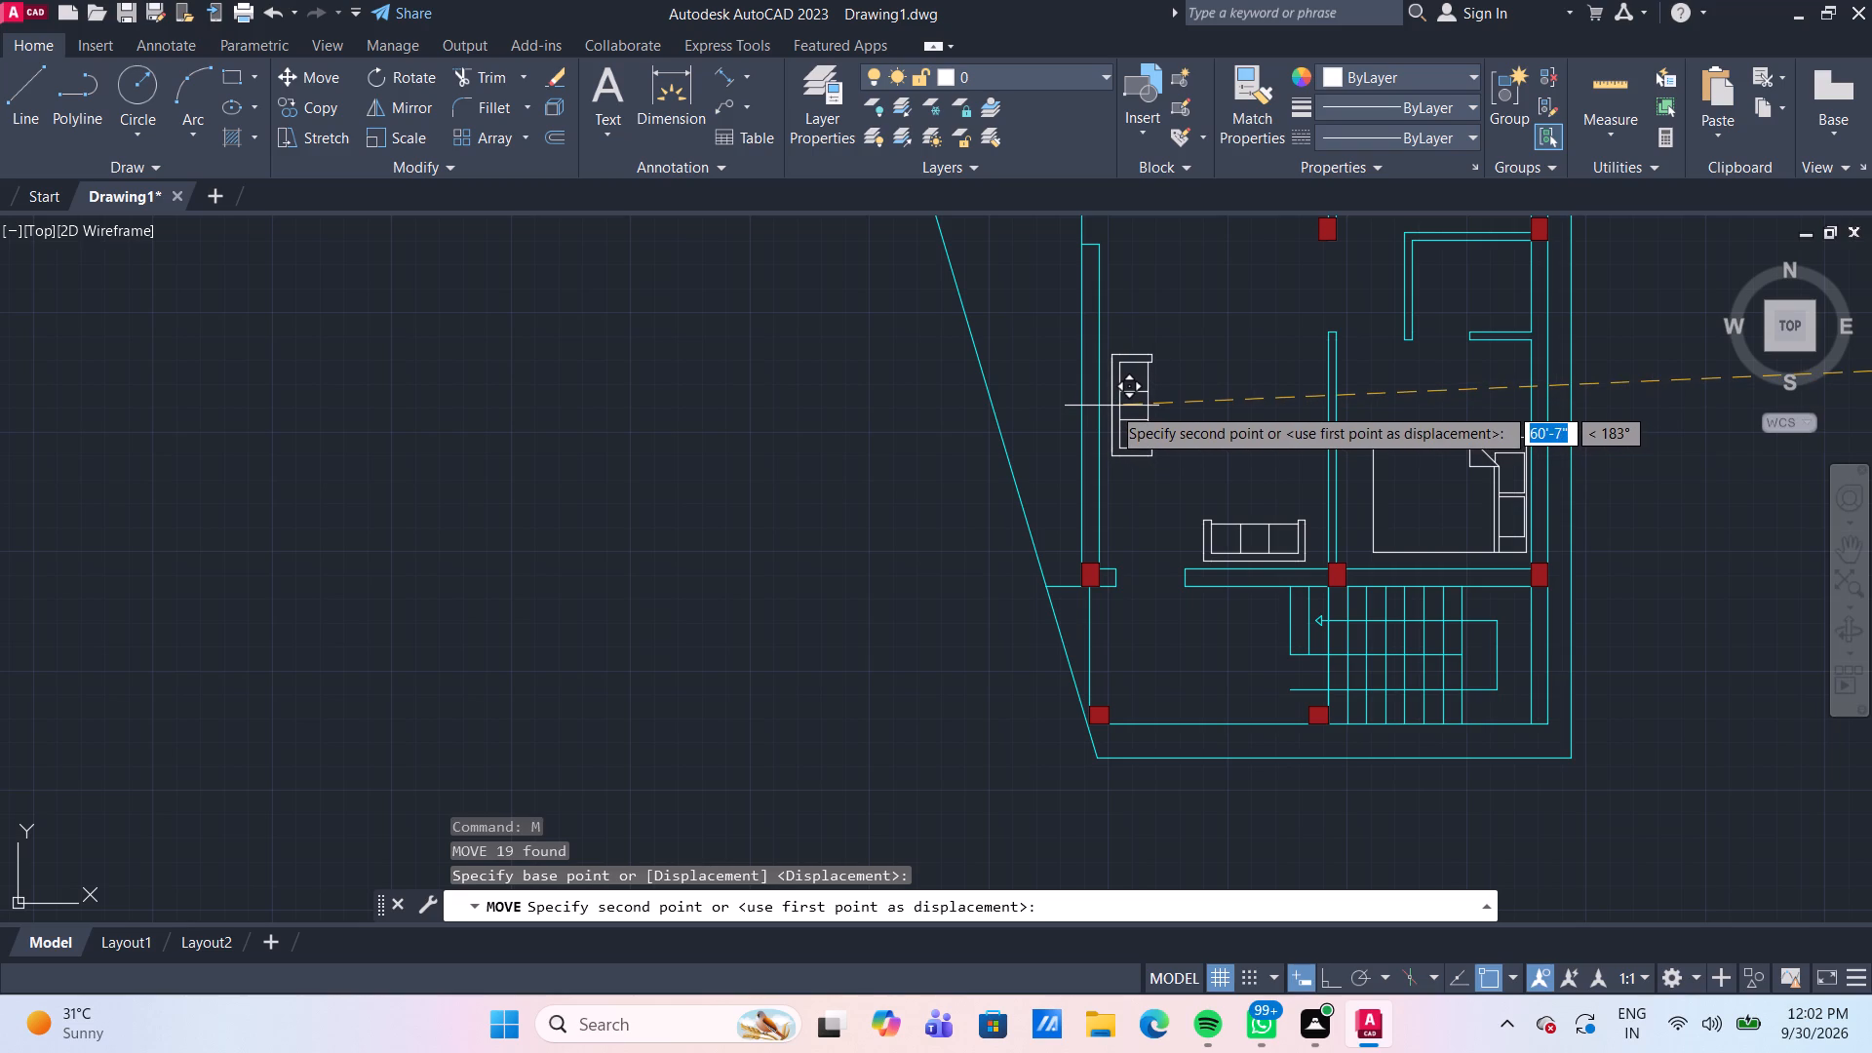
left_click(1111, 406)
Draw a rectangular coffee table about 1' wide and 2'-6" long in front of the vertical sofa.
scroll(1129, 419, "down", 1)
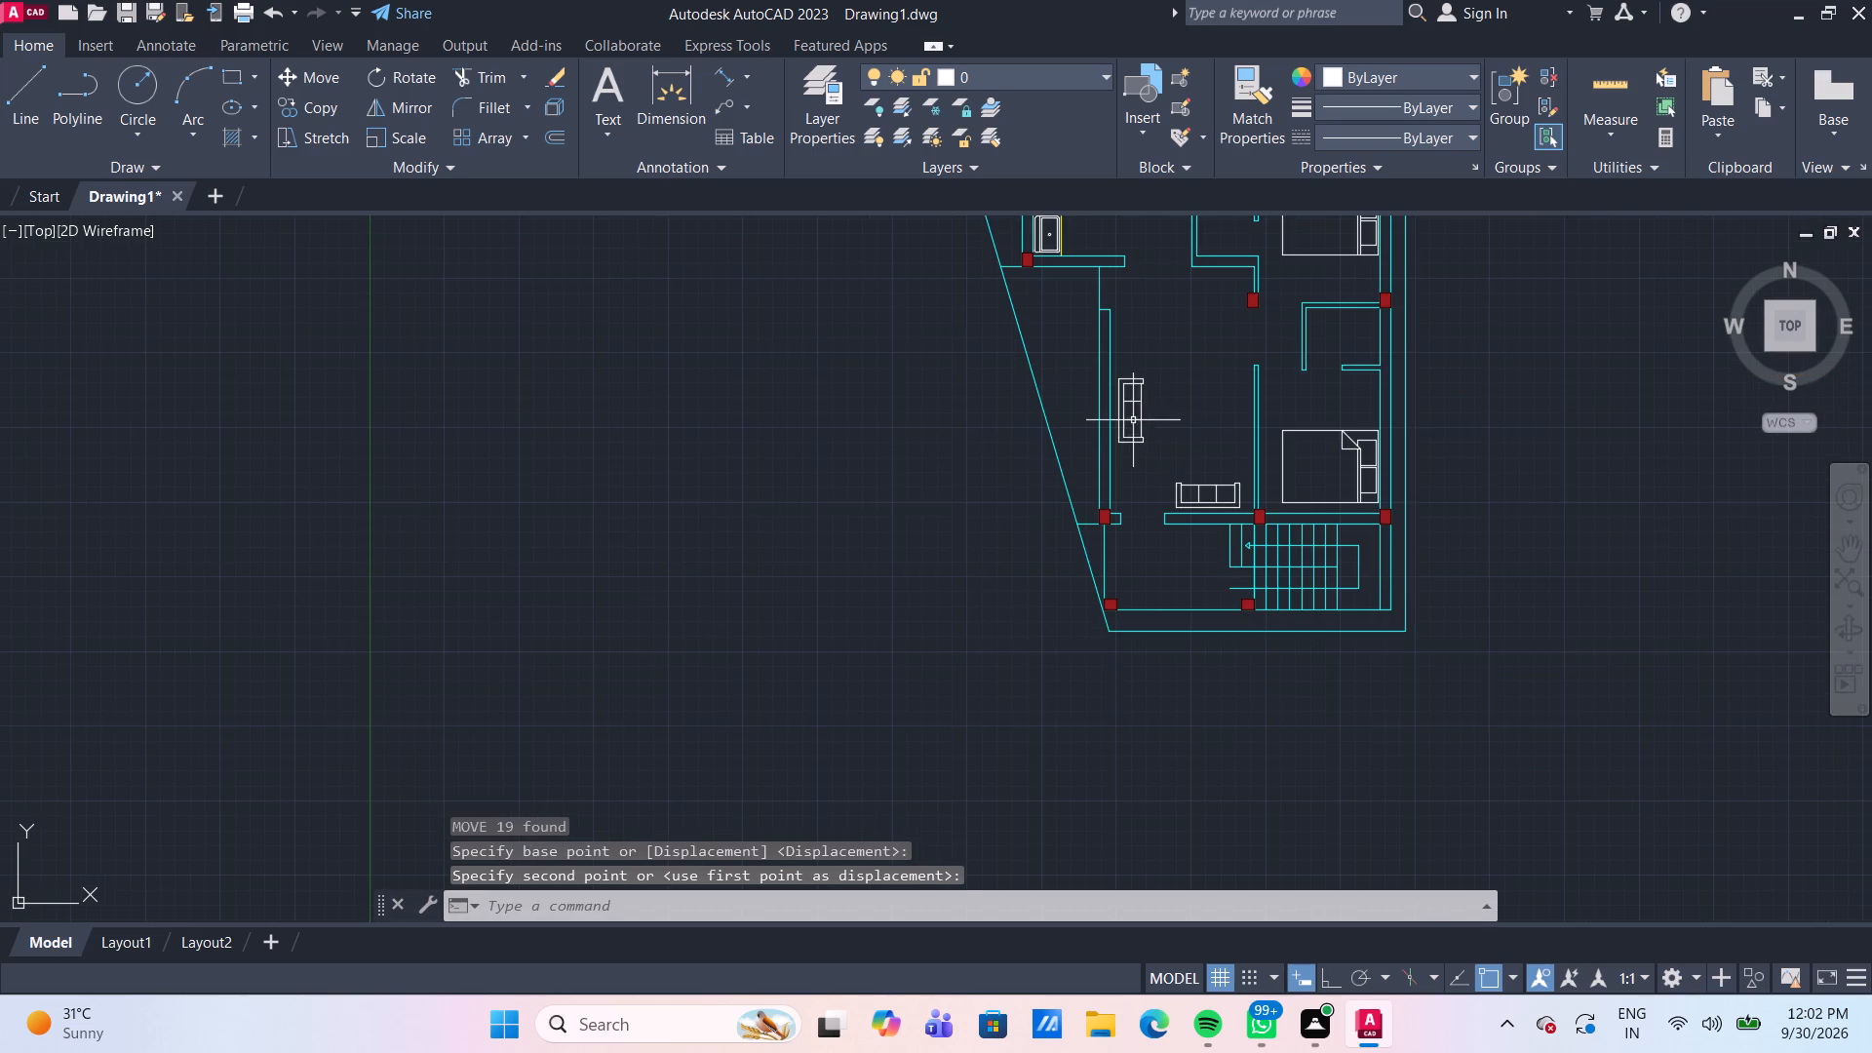
middle_click_drag(1517, 478, 1104, 555)
scroll(1493, 452, "down", 1)
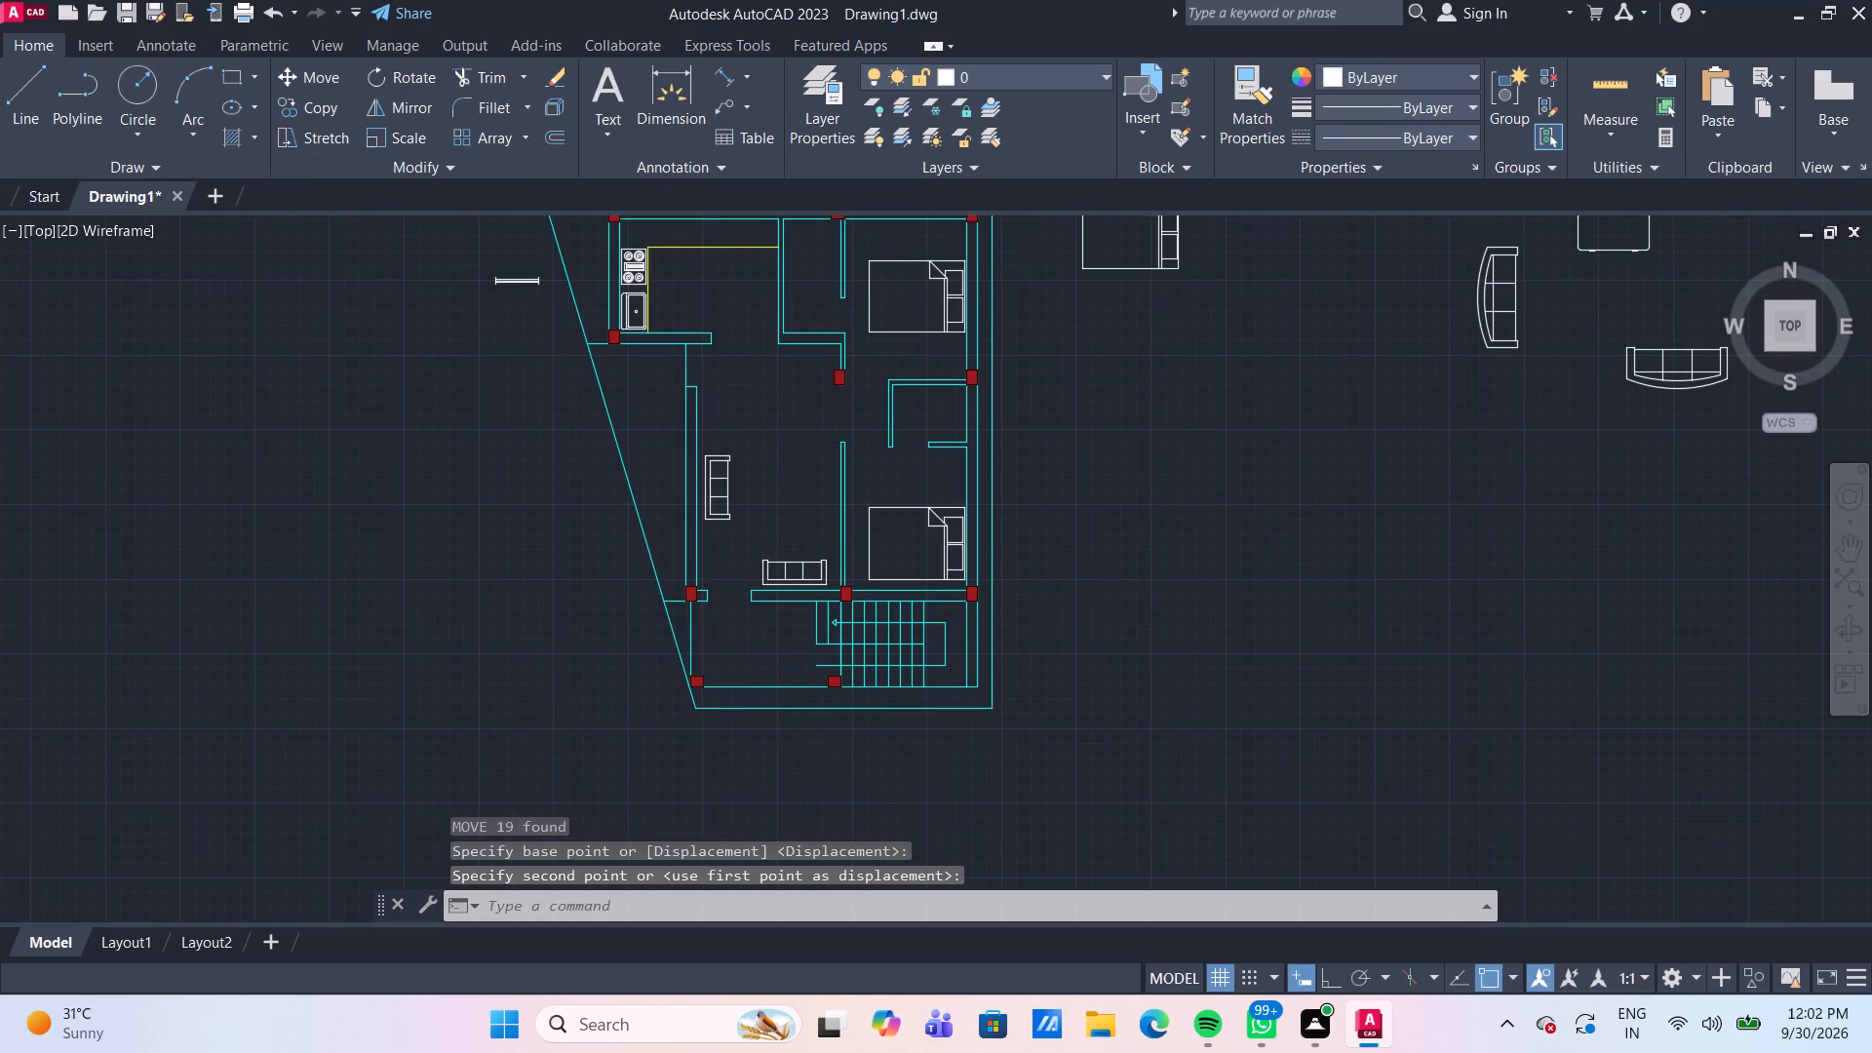
scroll(1493, 452, "down", 1)
middle_click_drag(1492, 451, 1283, 503)
scroll(1038, 525, "up", 2)
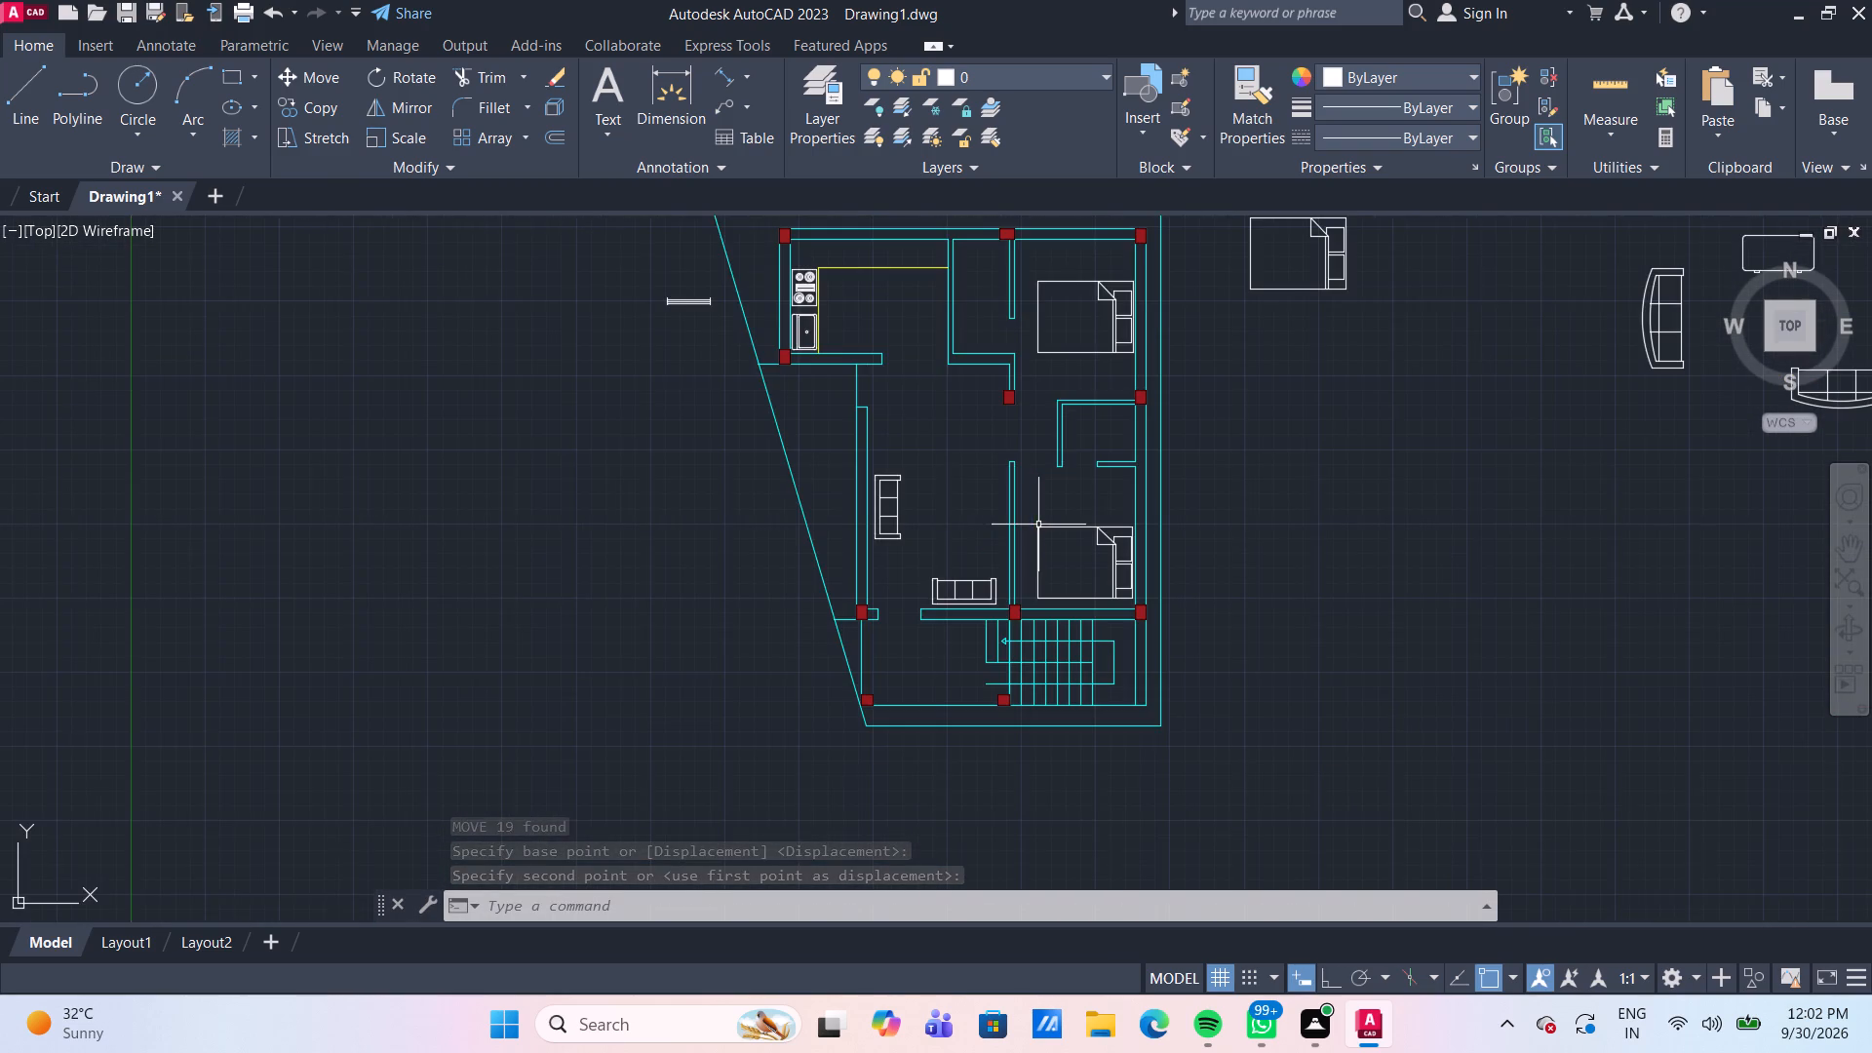
scroll(891, 533, "up", 2)
middle_click_drag(891, 533, 837, 489)
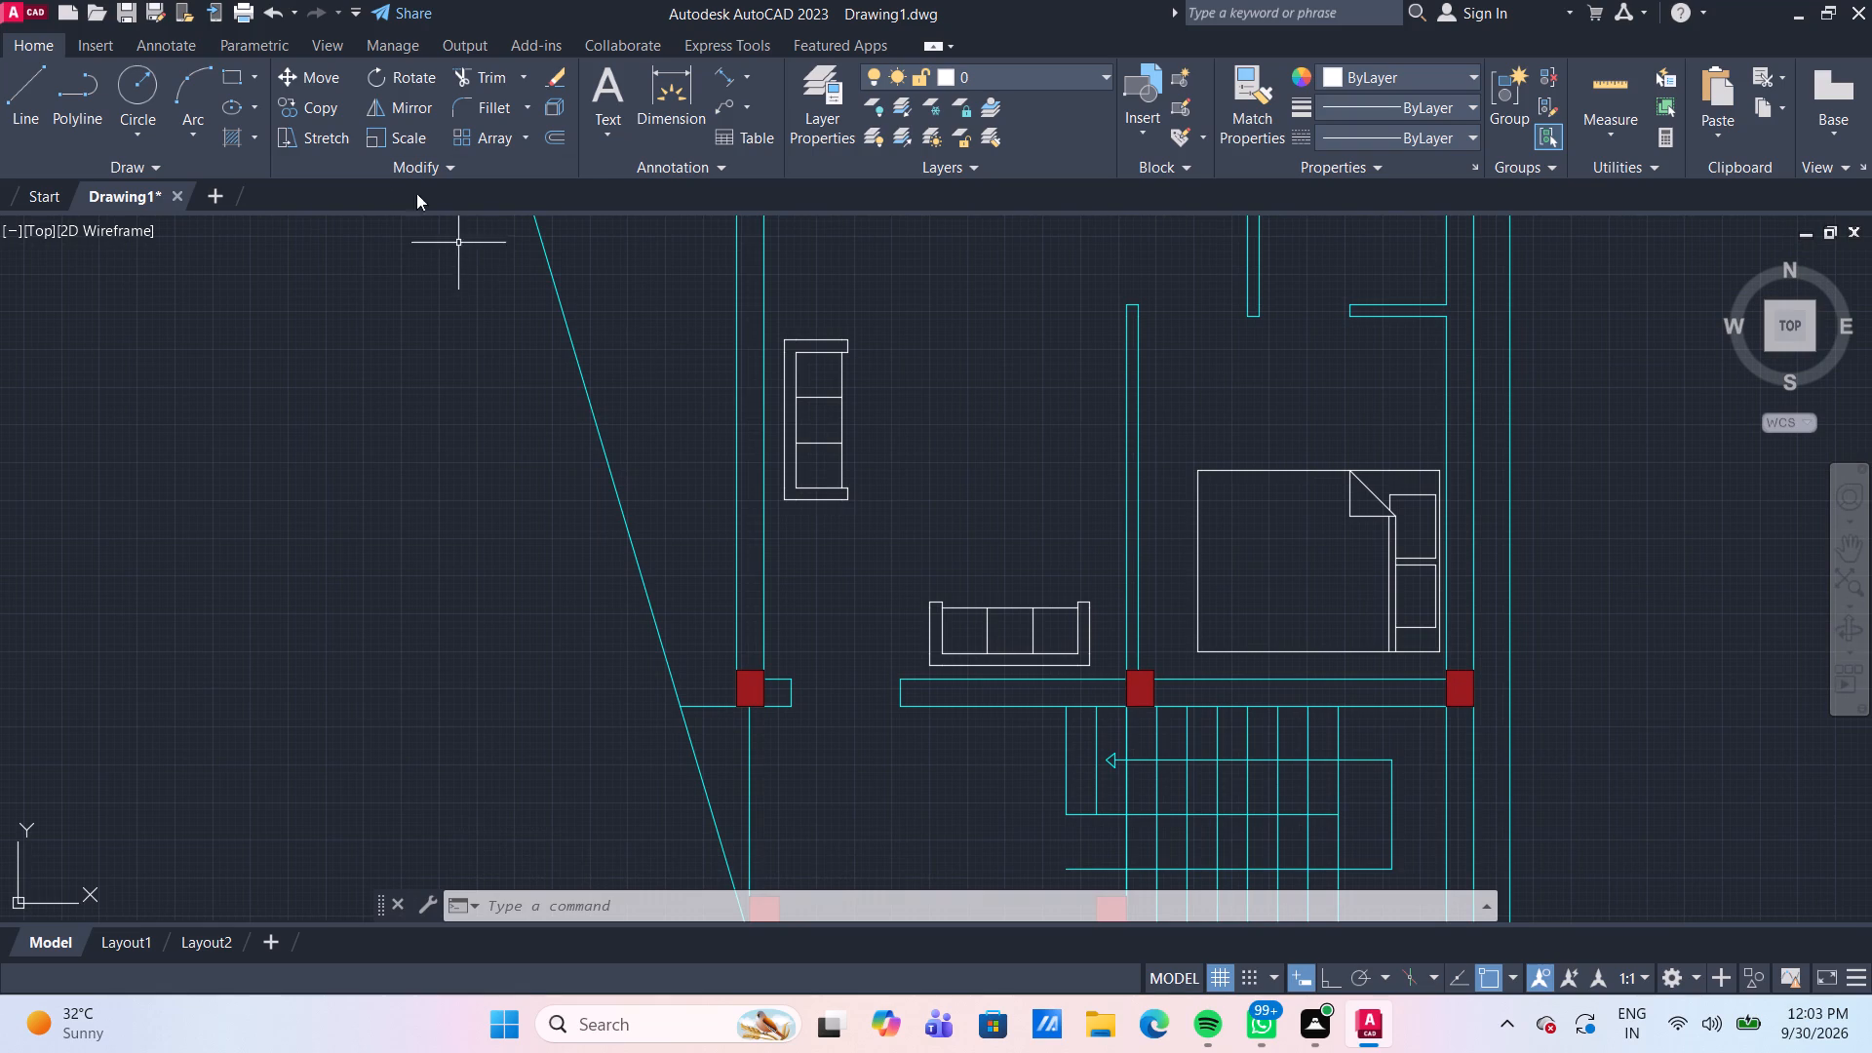
left_click(234, 69)
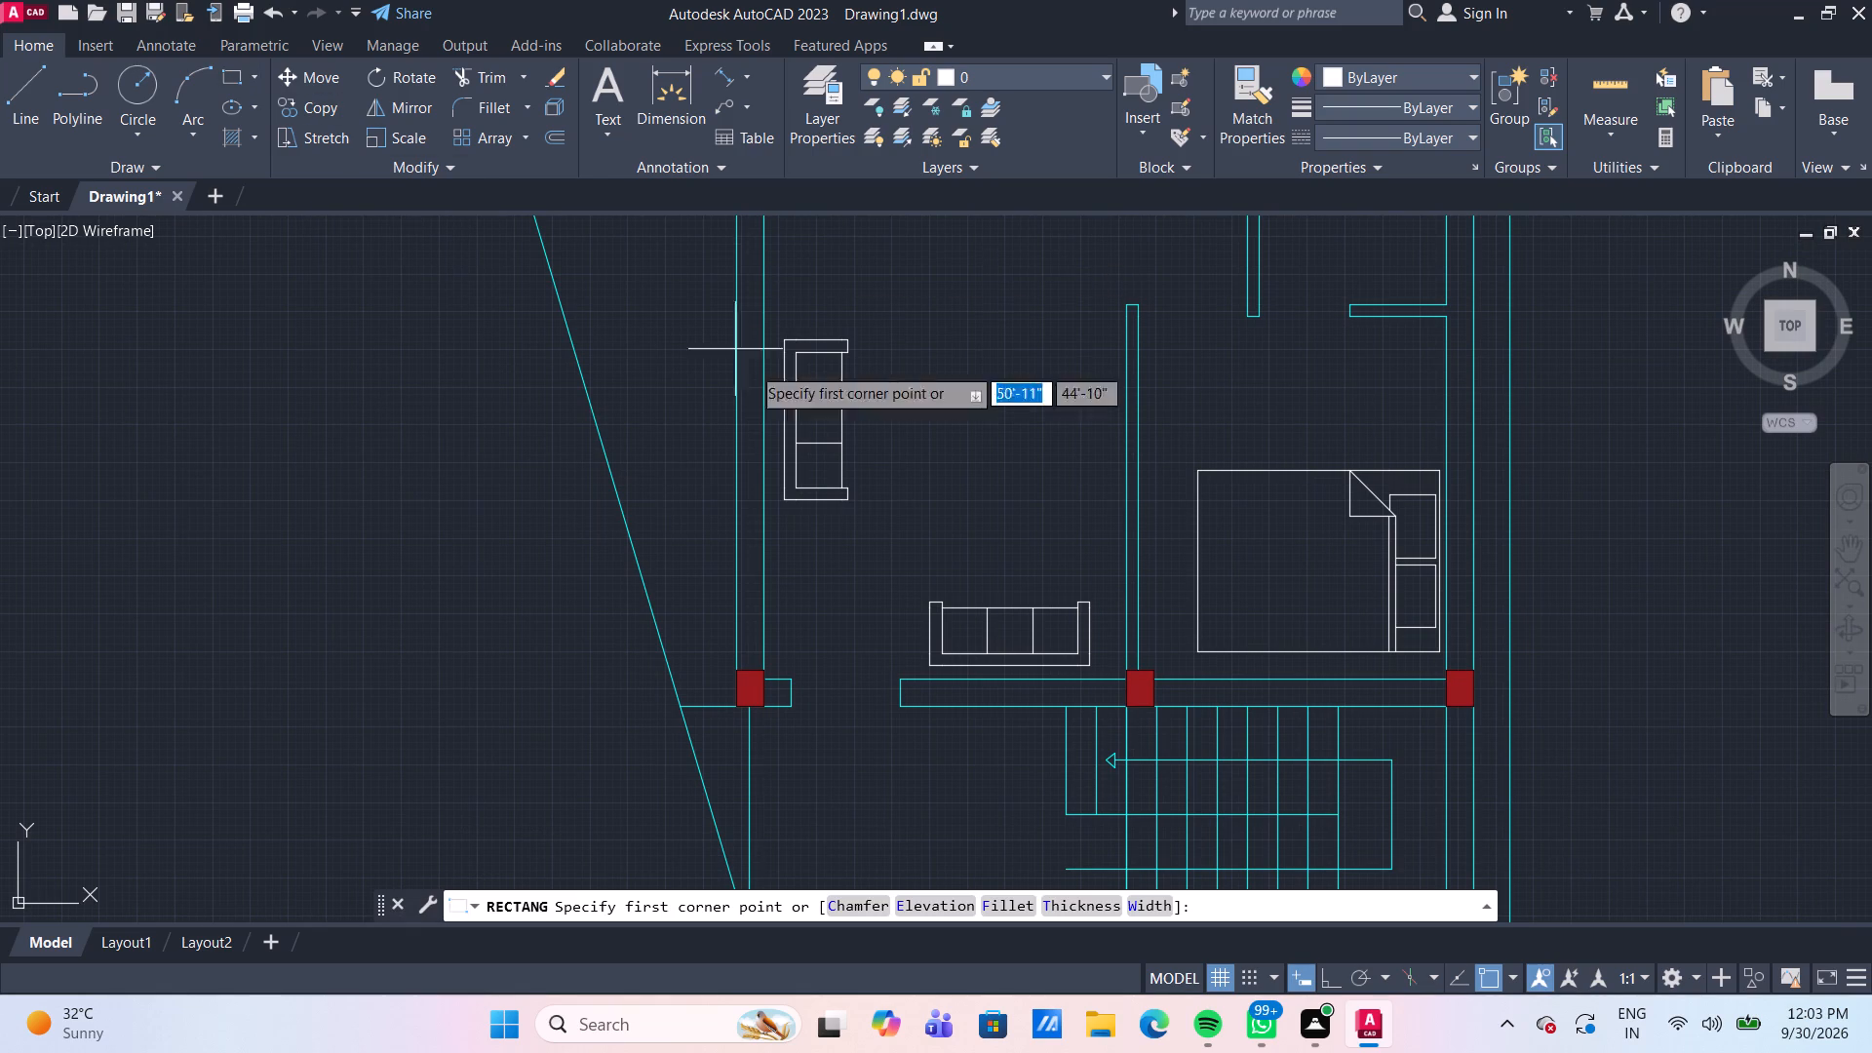
left_click(909, 472)
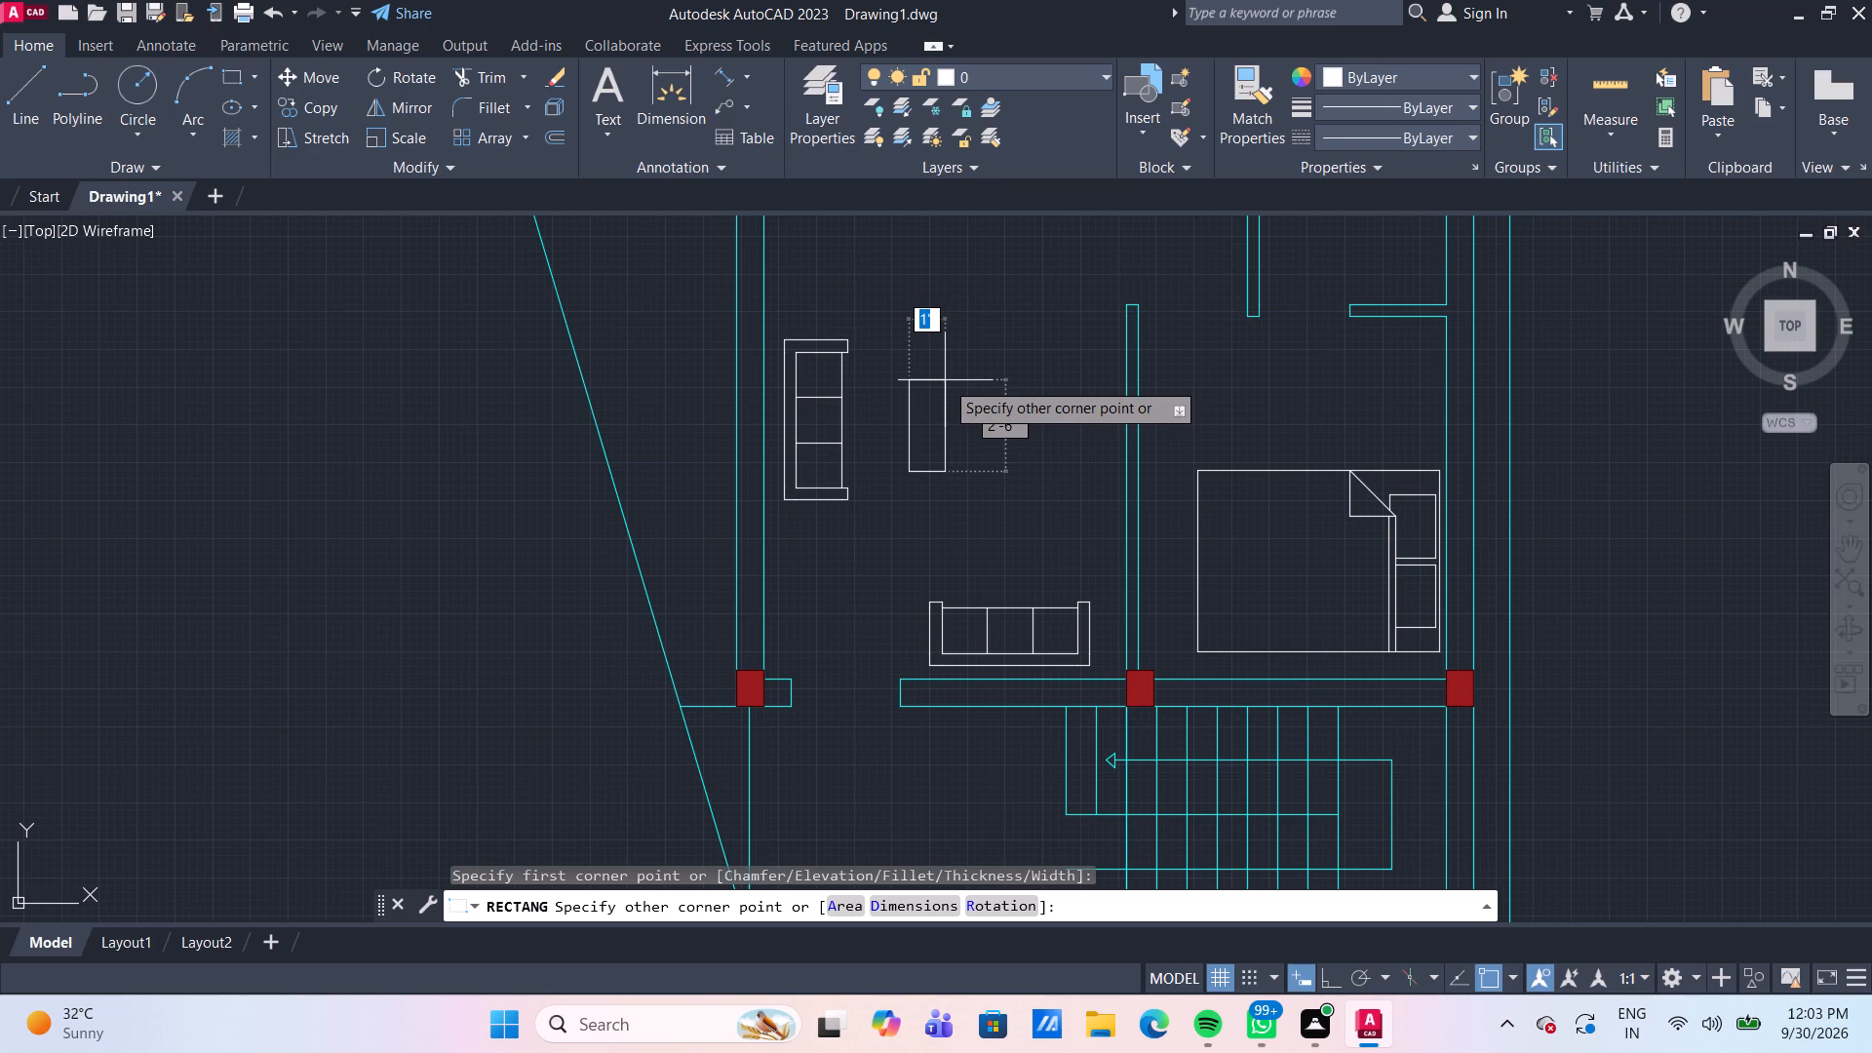
left_click(945, 380)
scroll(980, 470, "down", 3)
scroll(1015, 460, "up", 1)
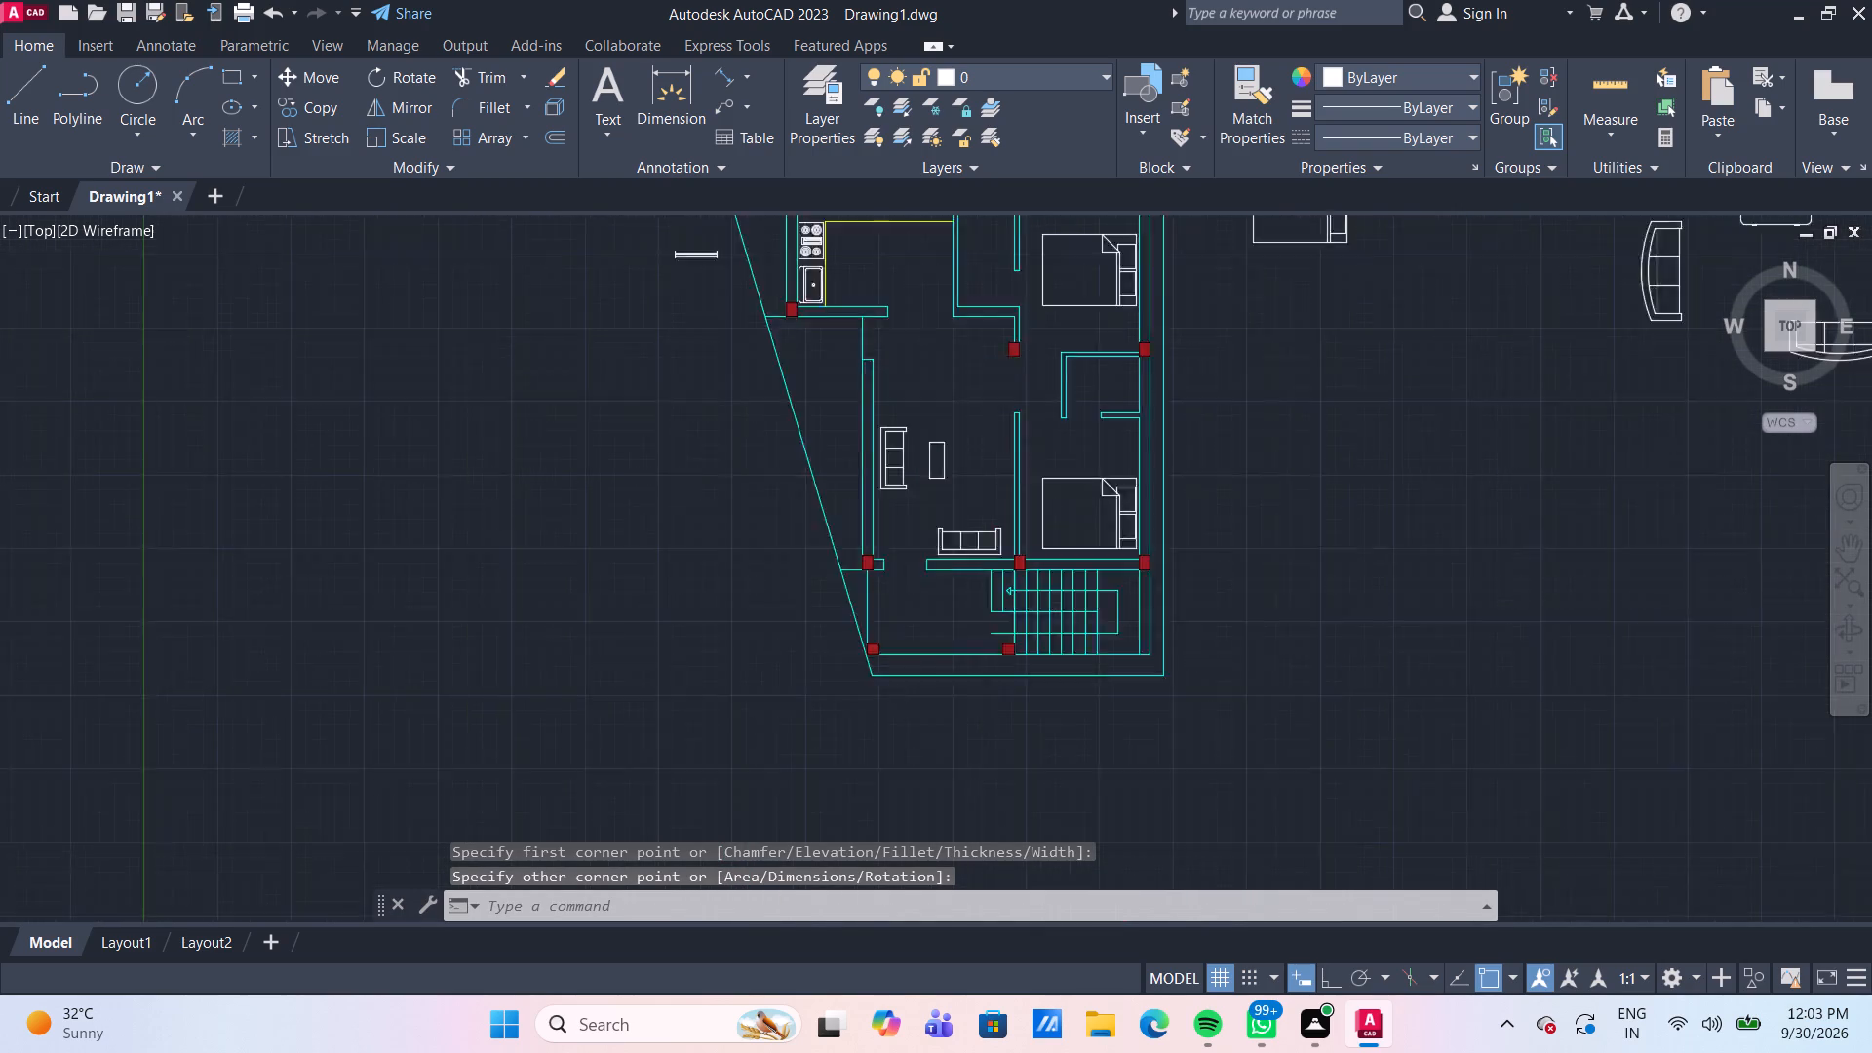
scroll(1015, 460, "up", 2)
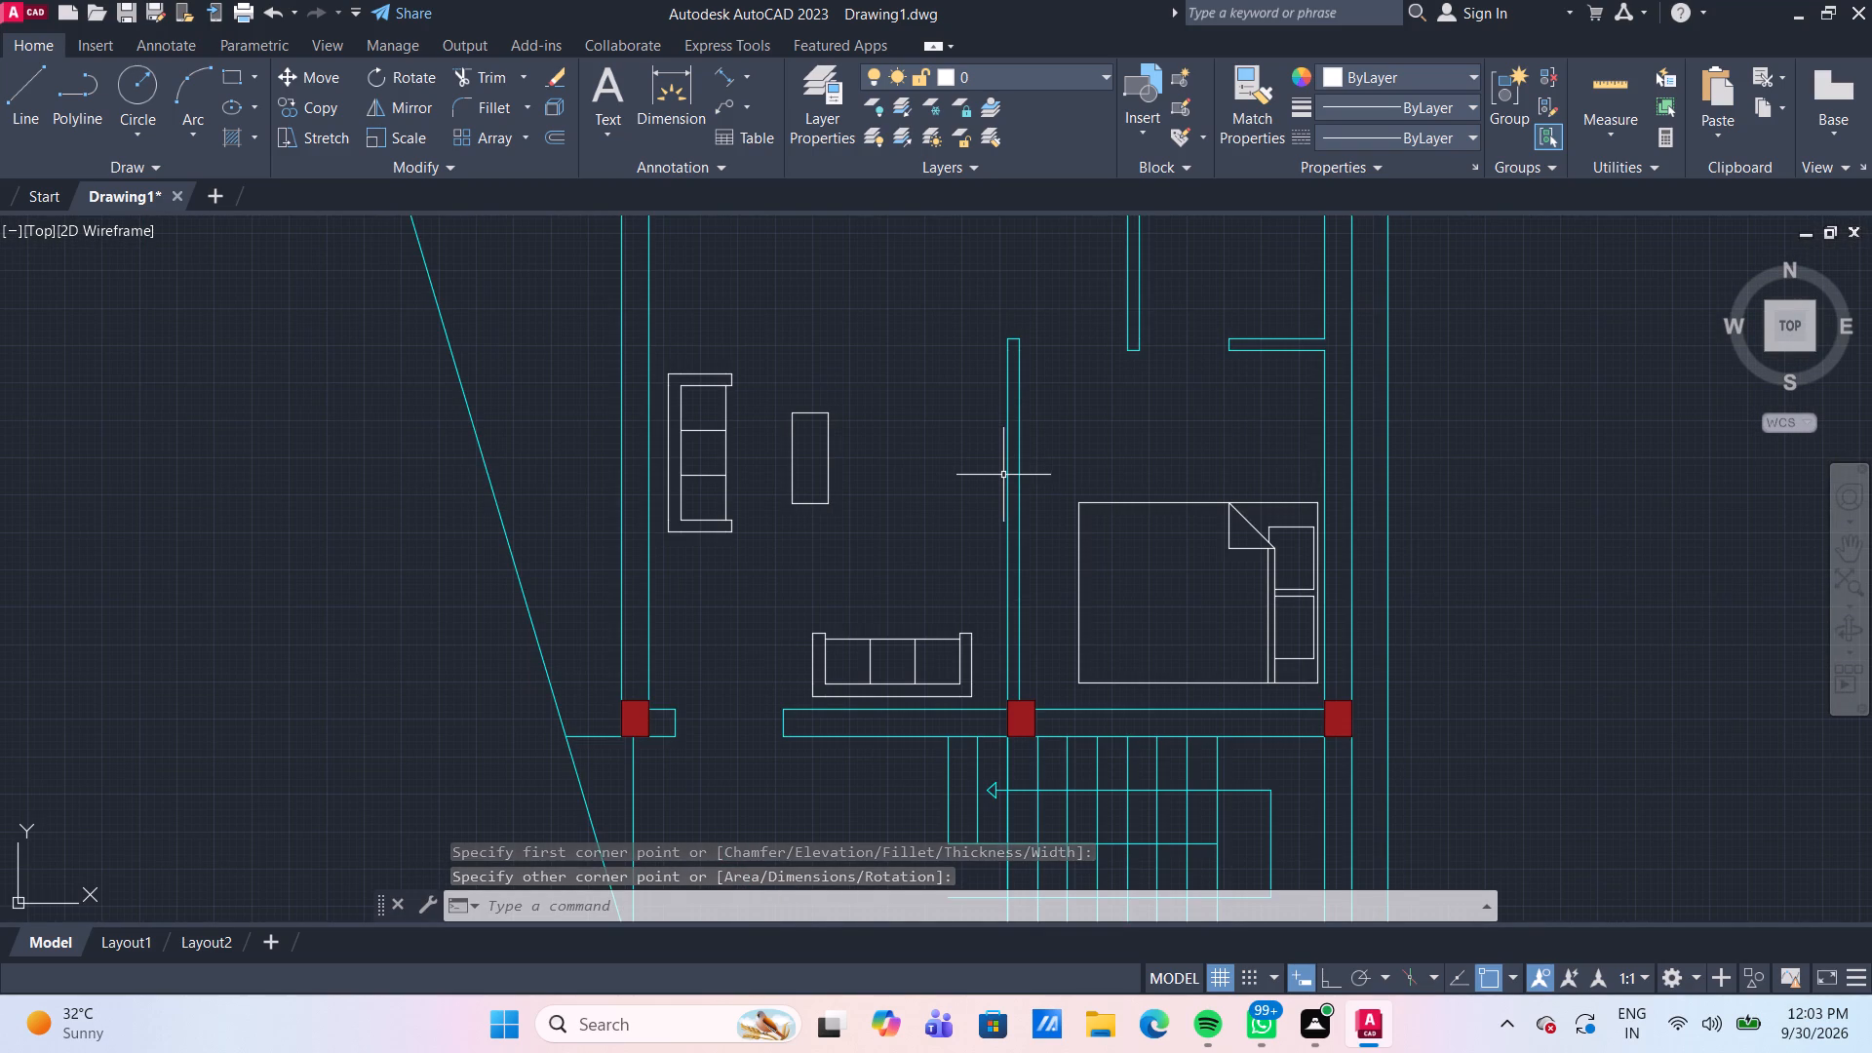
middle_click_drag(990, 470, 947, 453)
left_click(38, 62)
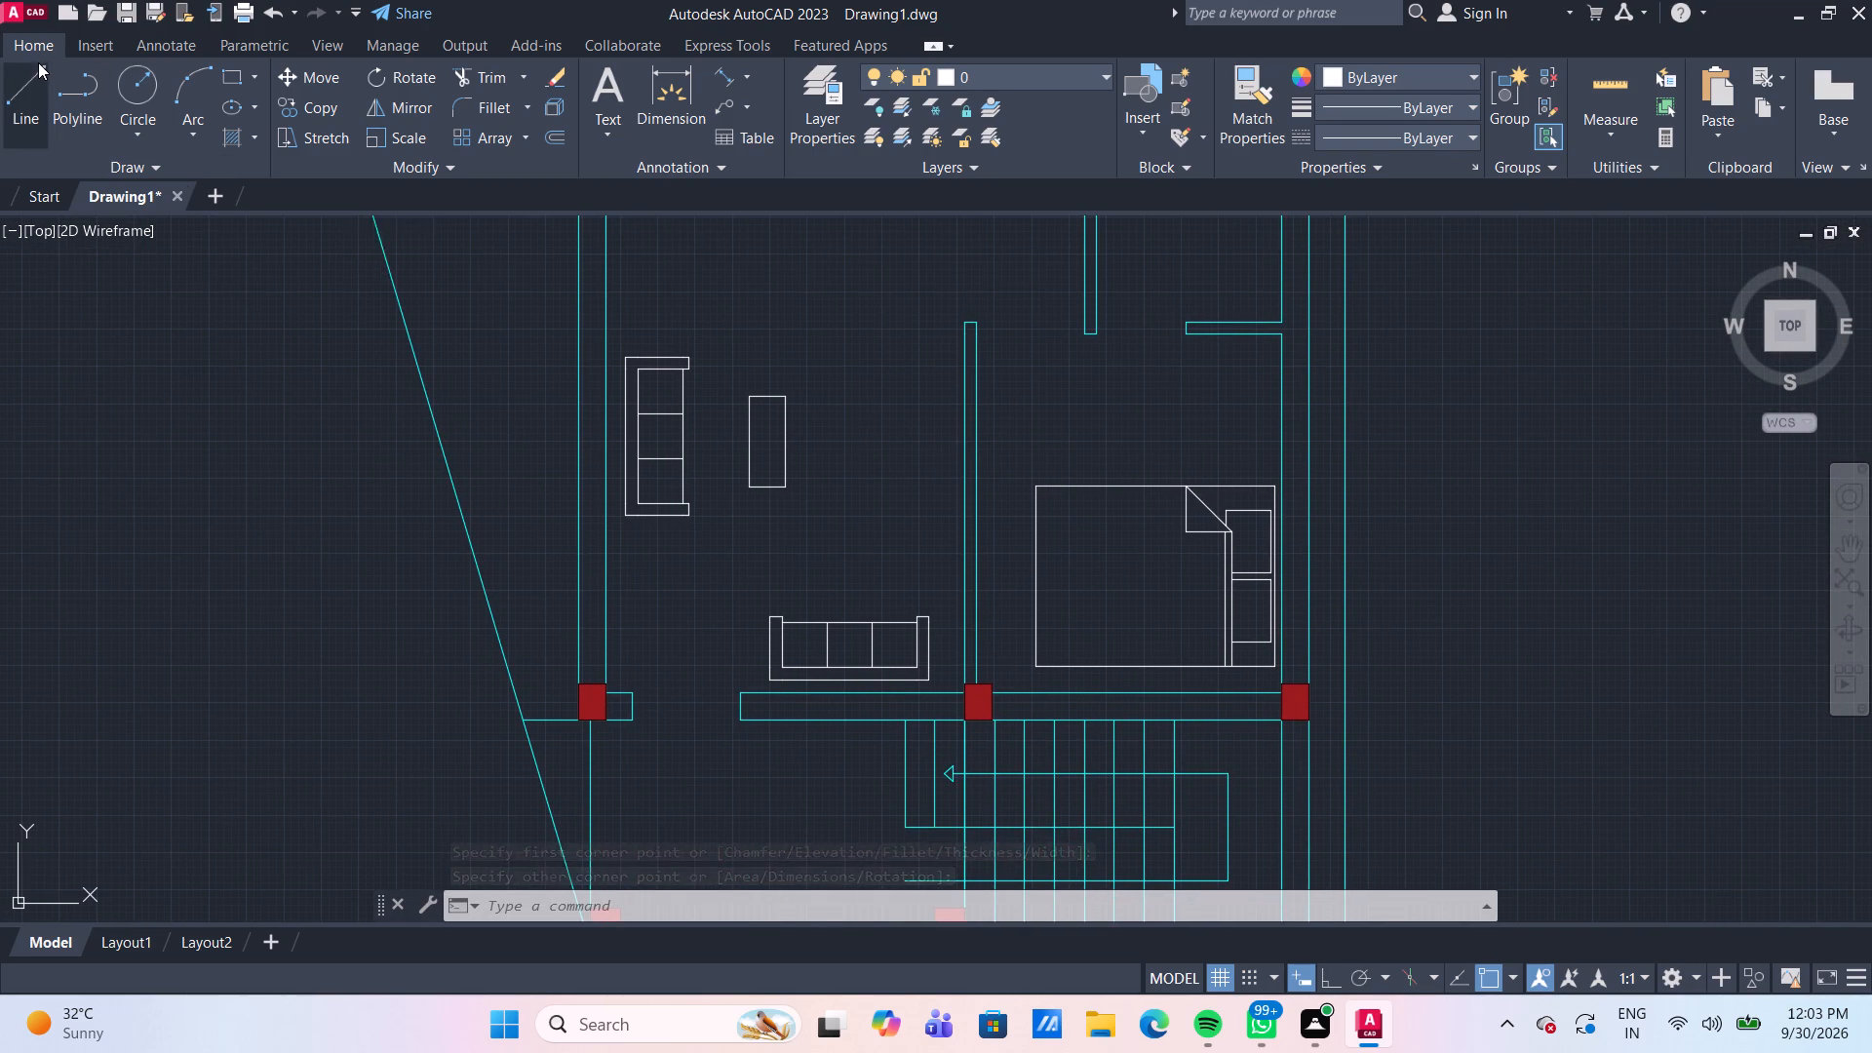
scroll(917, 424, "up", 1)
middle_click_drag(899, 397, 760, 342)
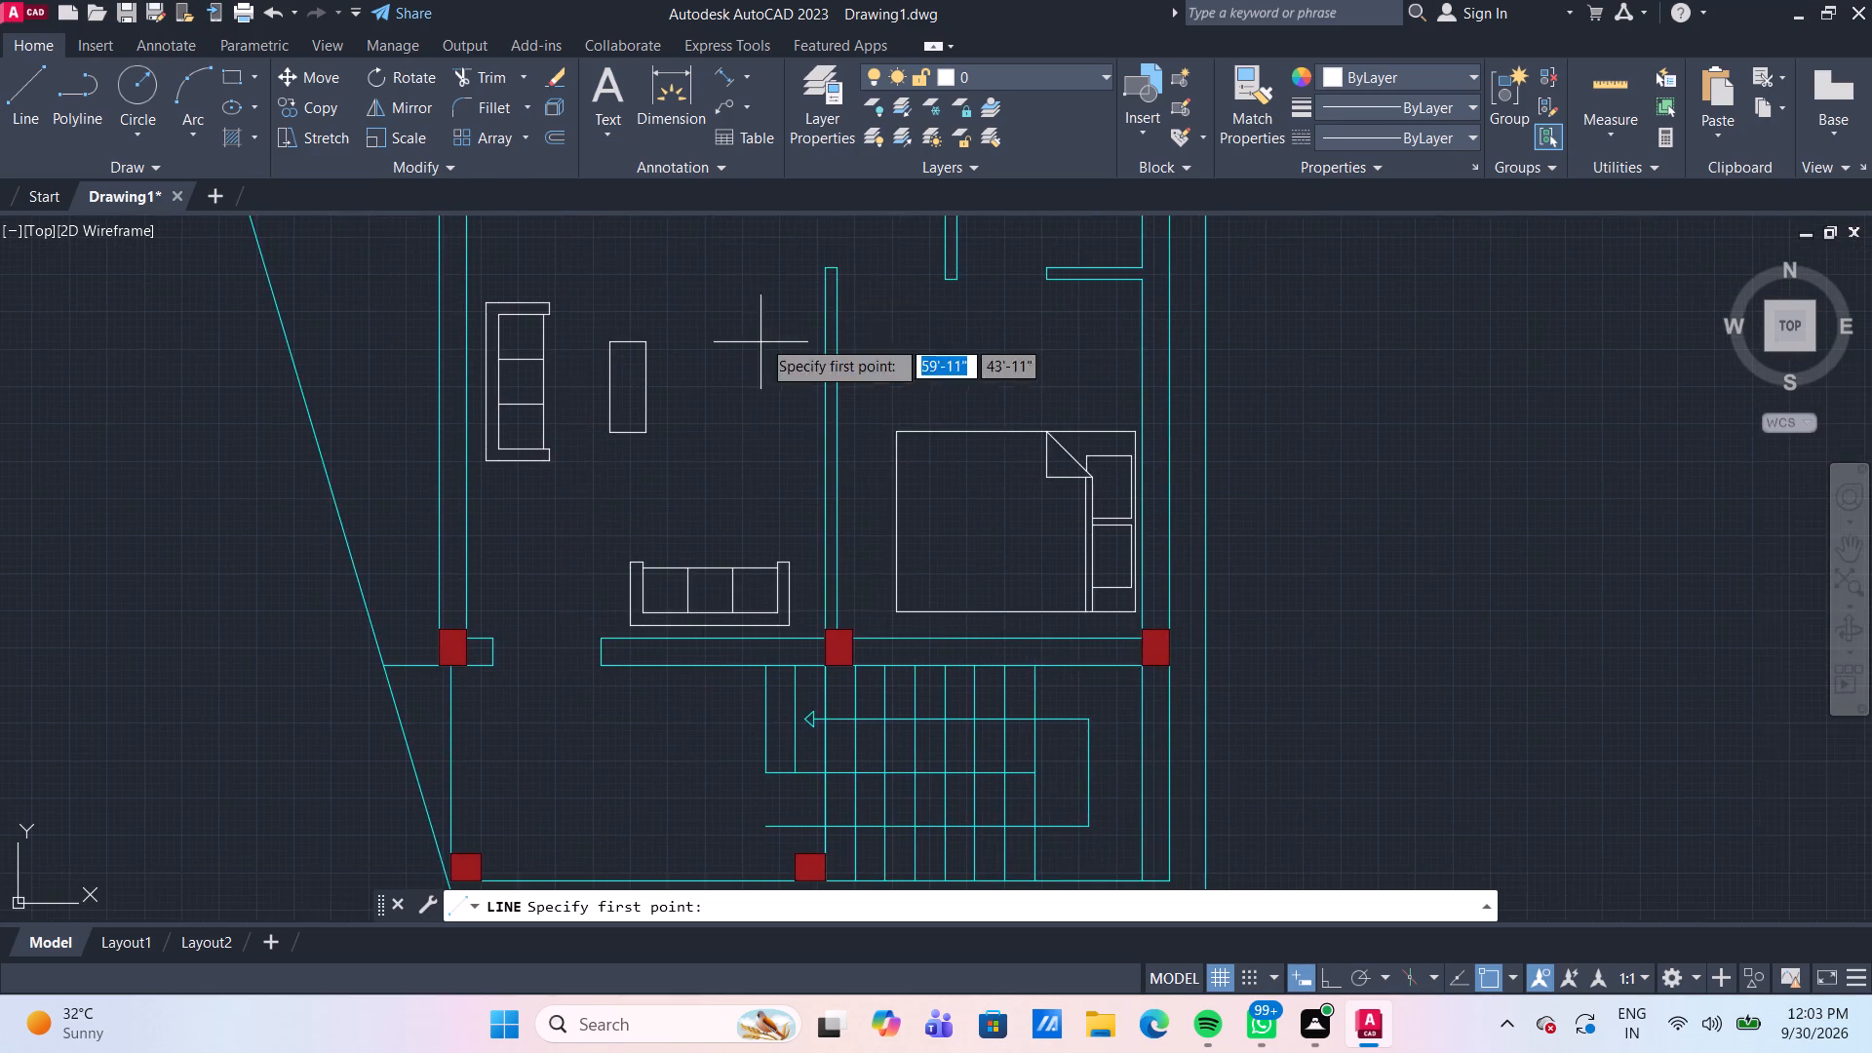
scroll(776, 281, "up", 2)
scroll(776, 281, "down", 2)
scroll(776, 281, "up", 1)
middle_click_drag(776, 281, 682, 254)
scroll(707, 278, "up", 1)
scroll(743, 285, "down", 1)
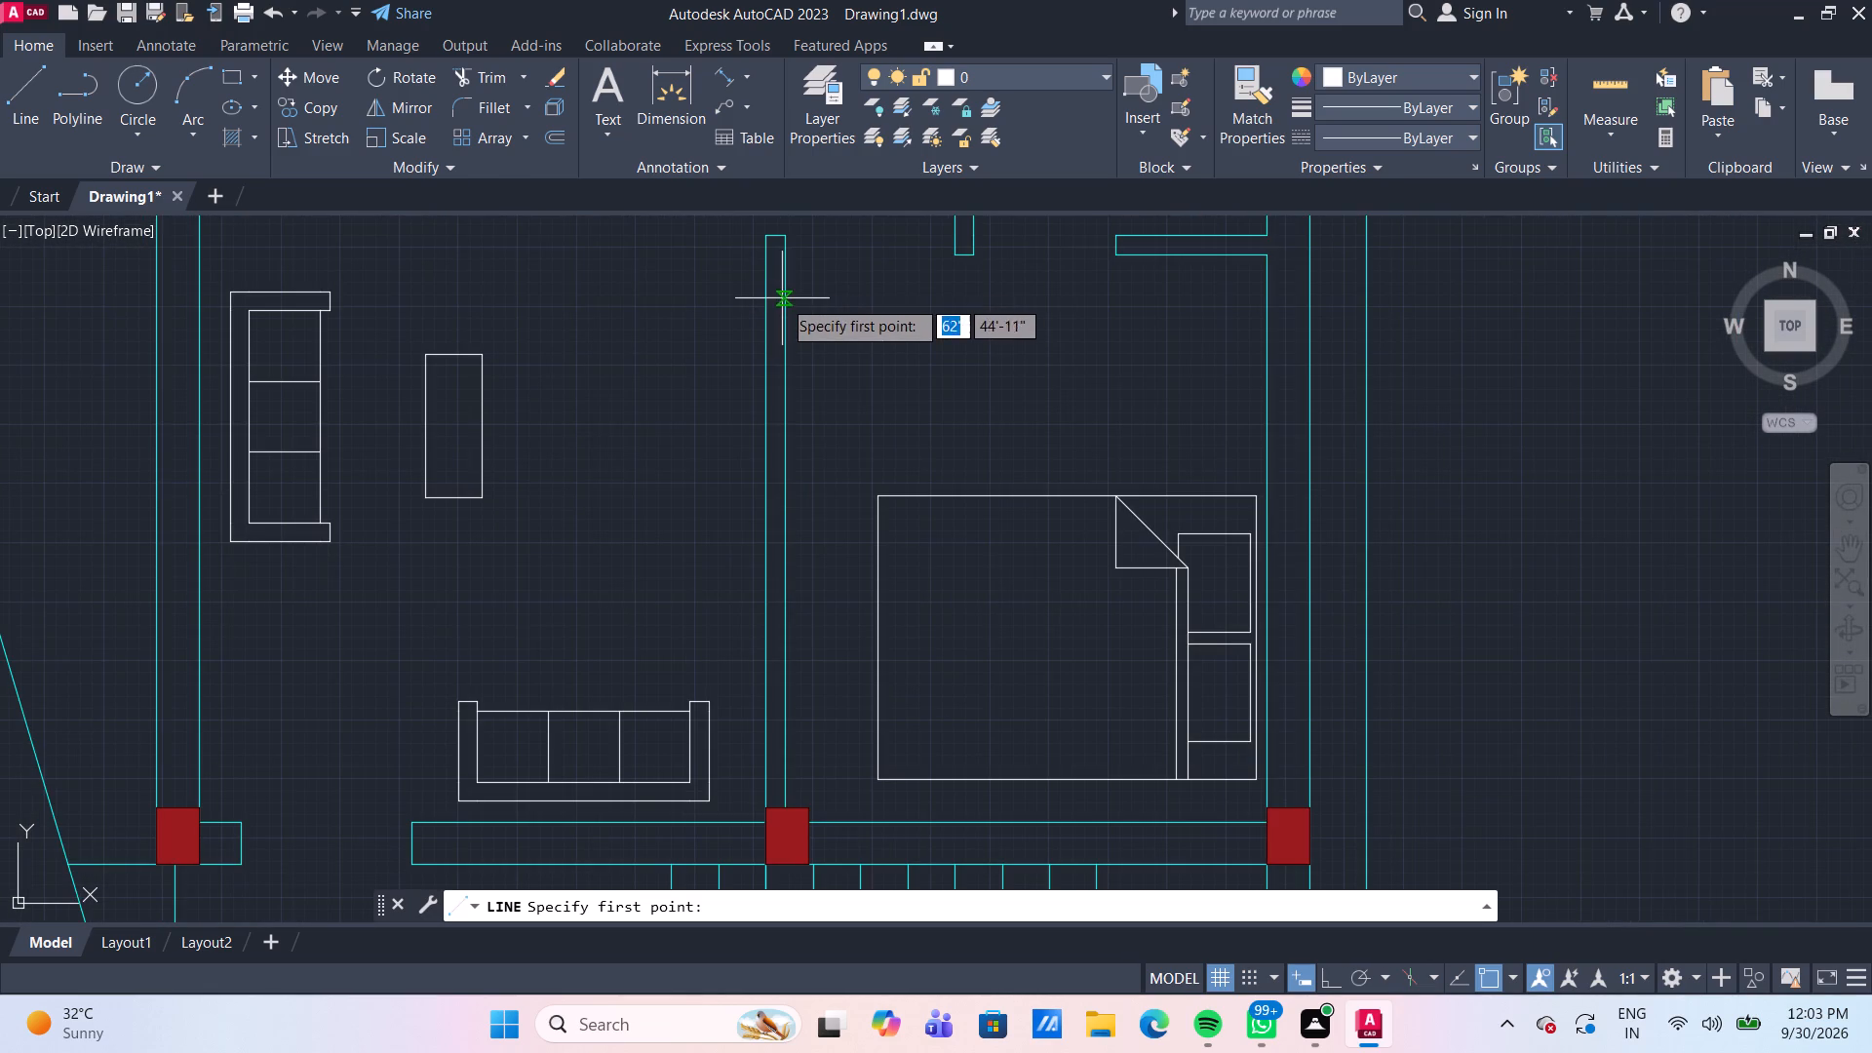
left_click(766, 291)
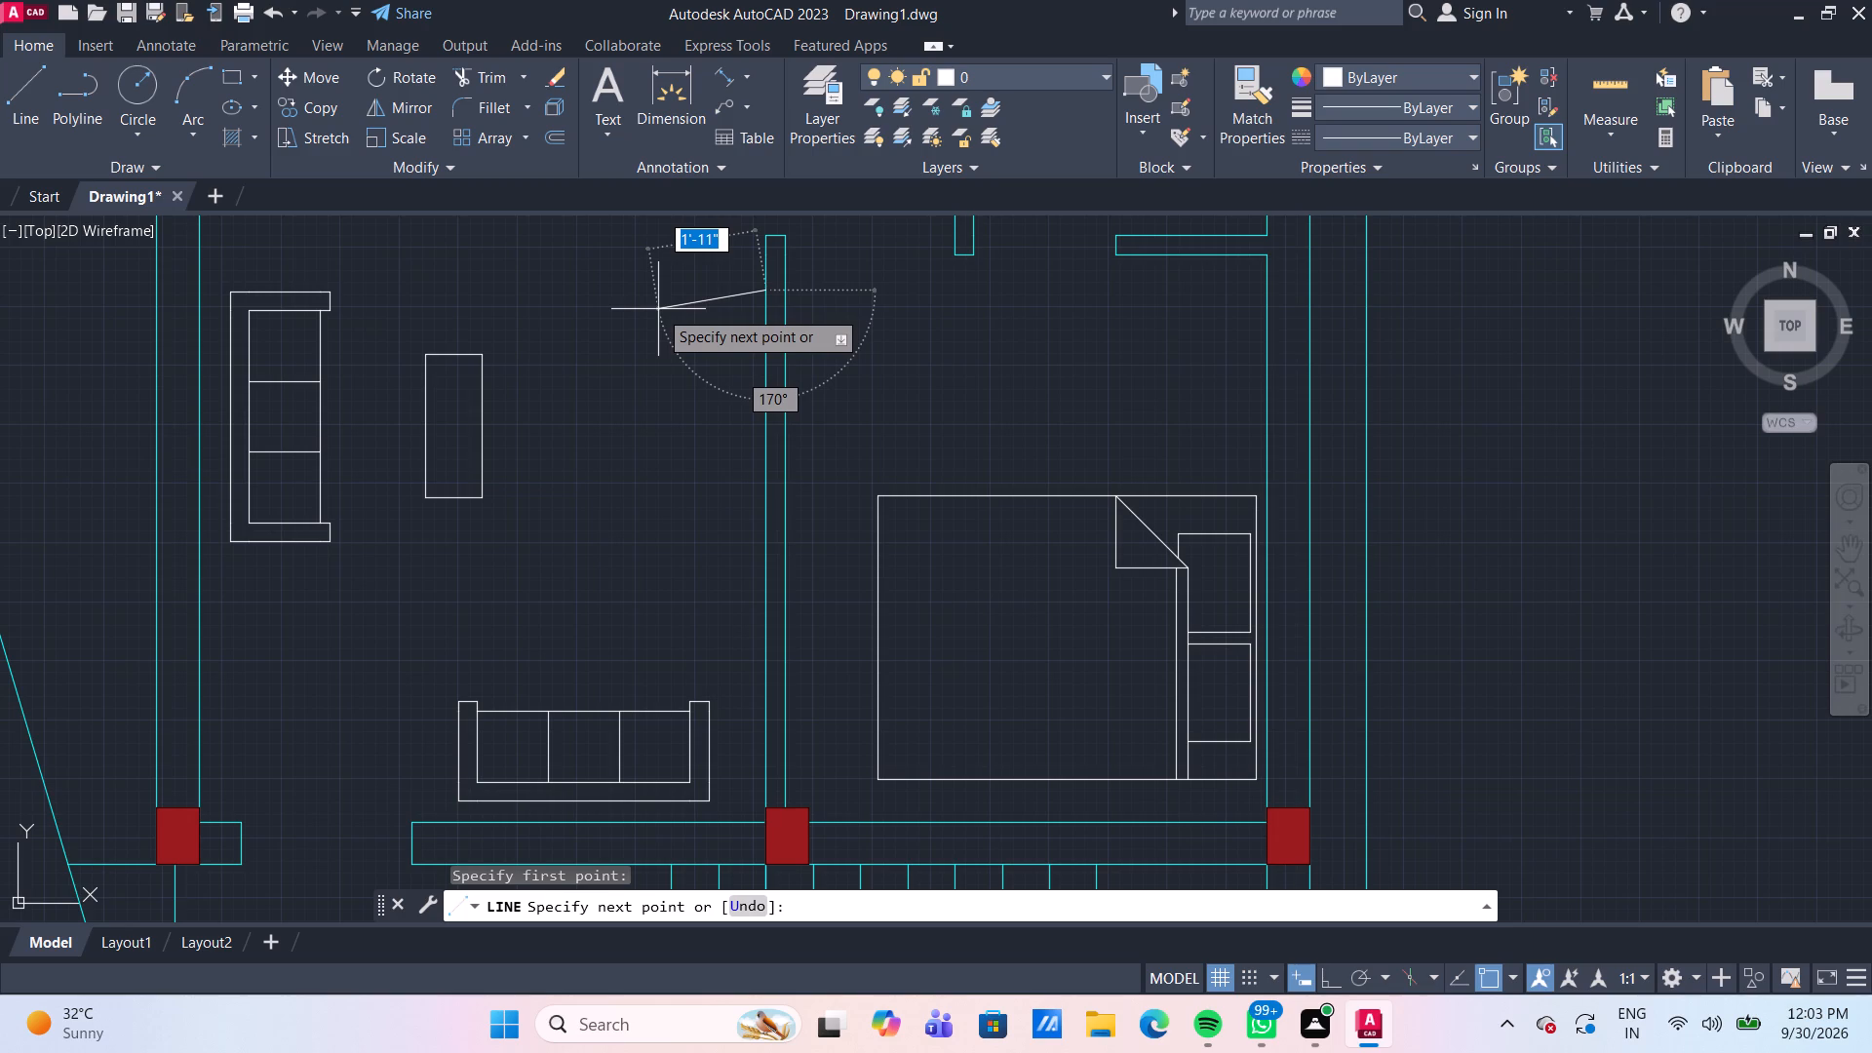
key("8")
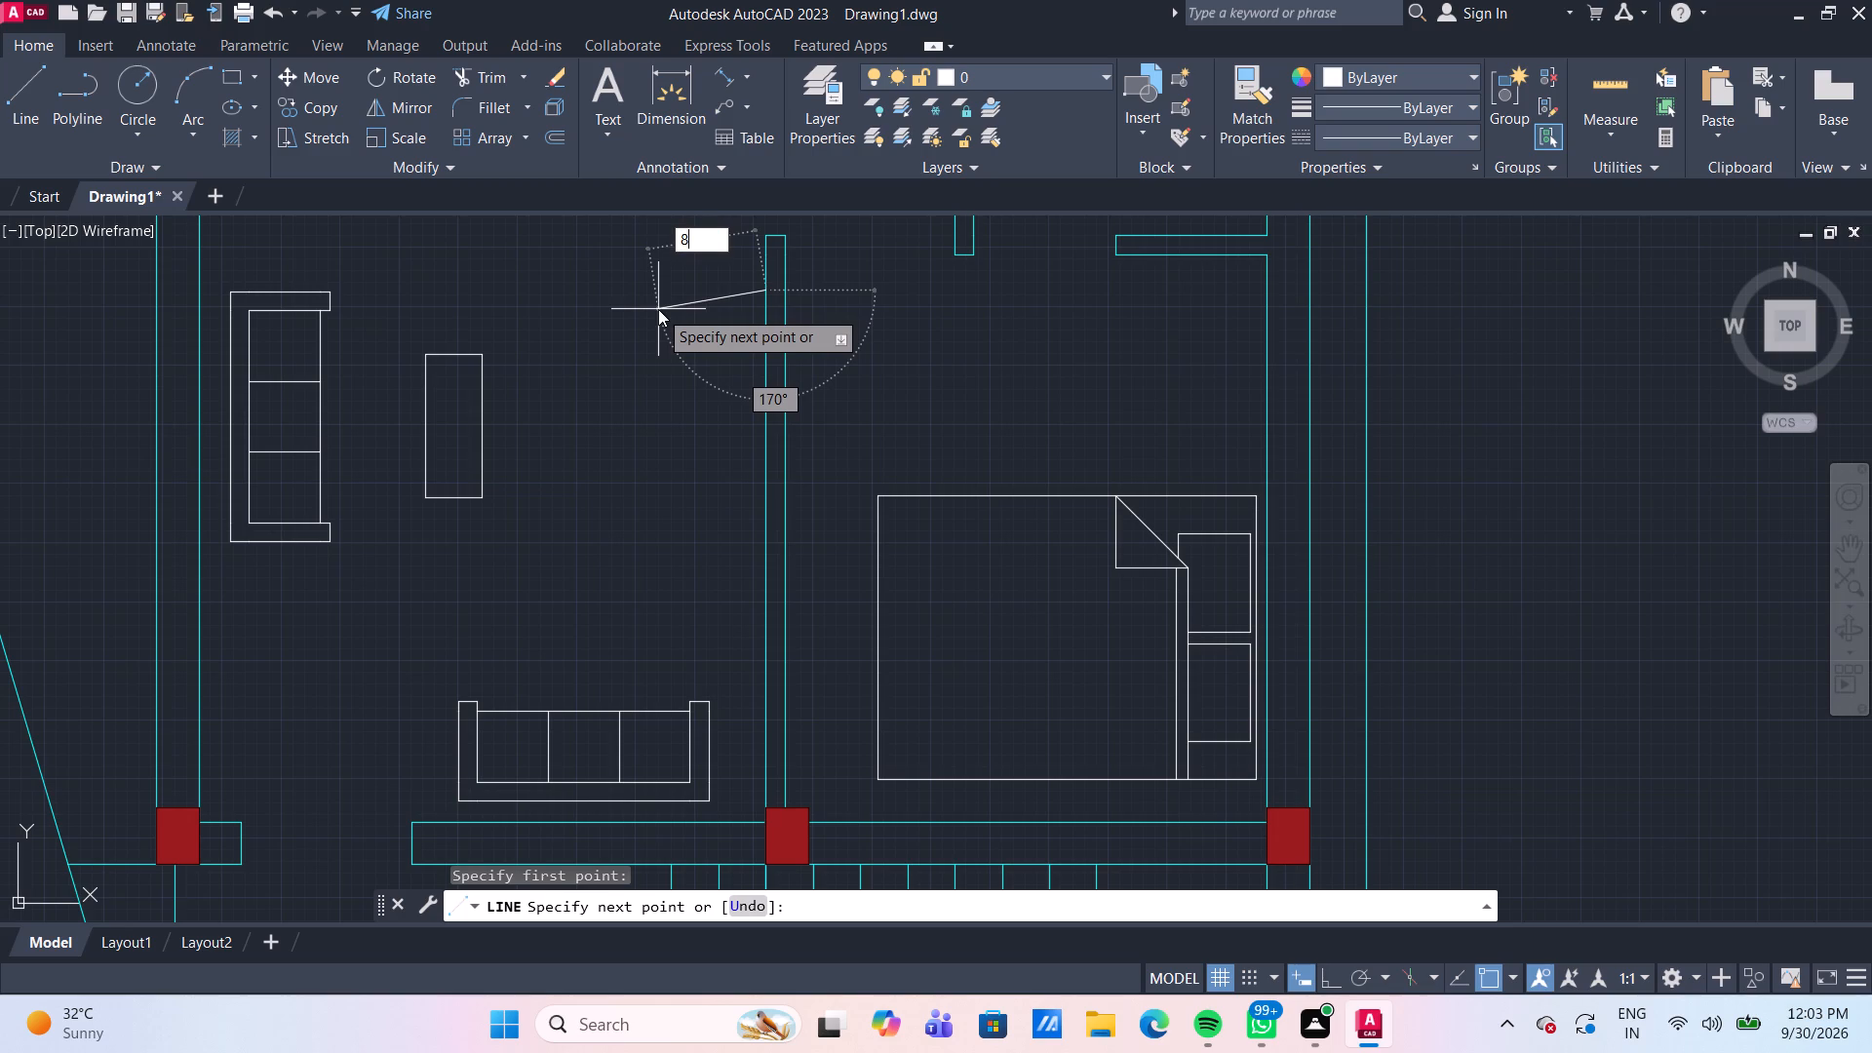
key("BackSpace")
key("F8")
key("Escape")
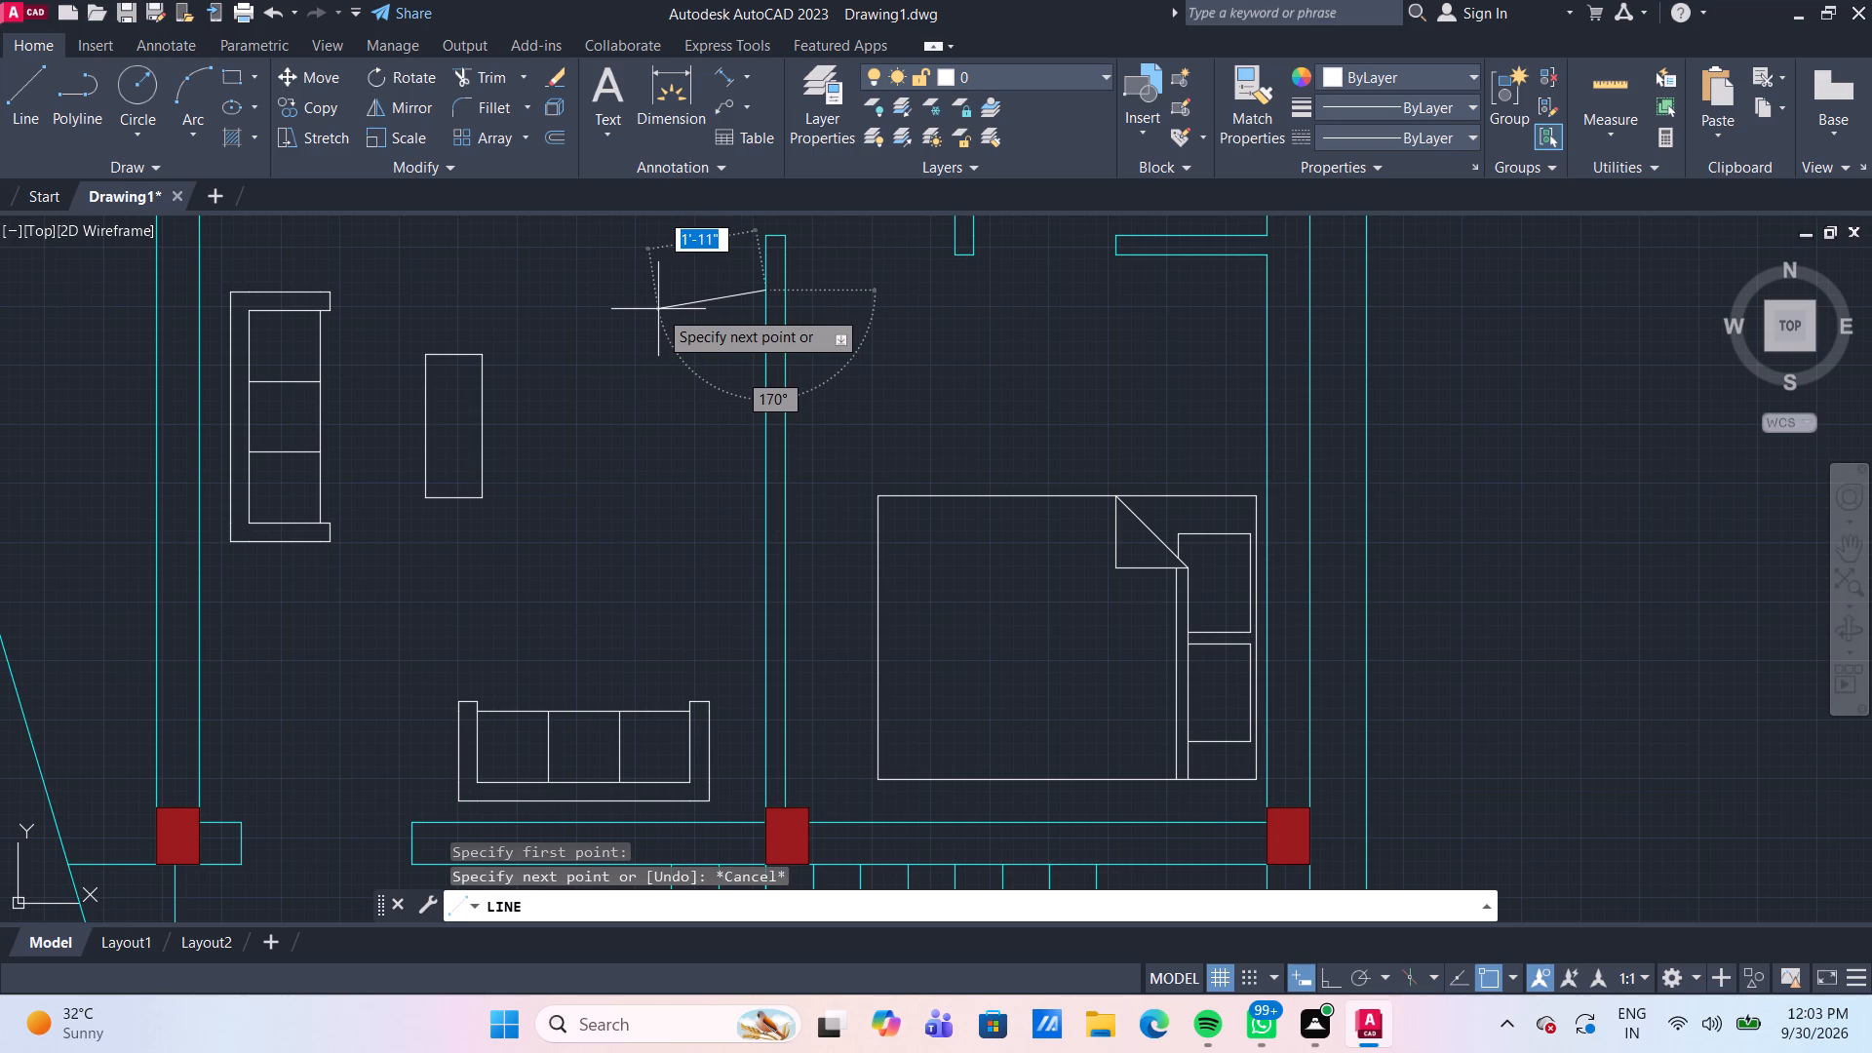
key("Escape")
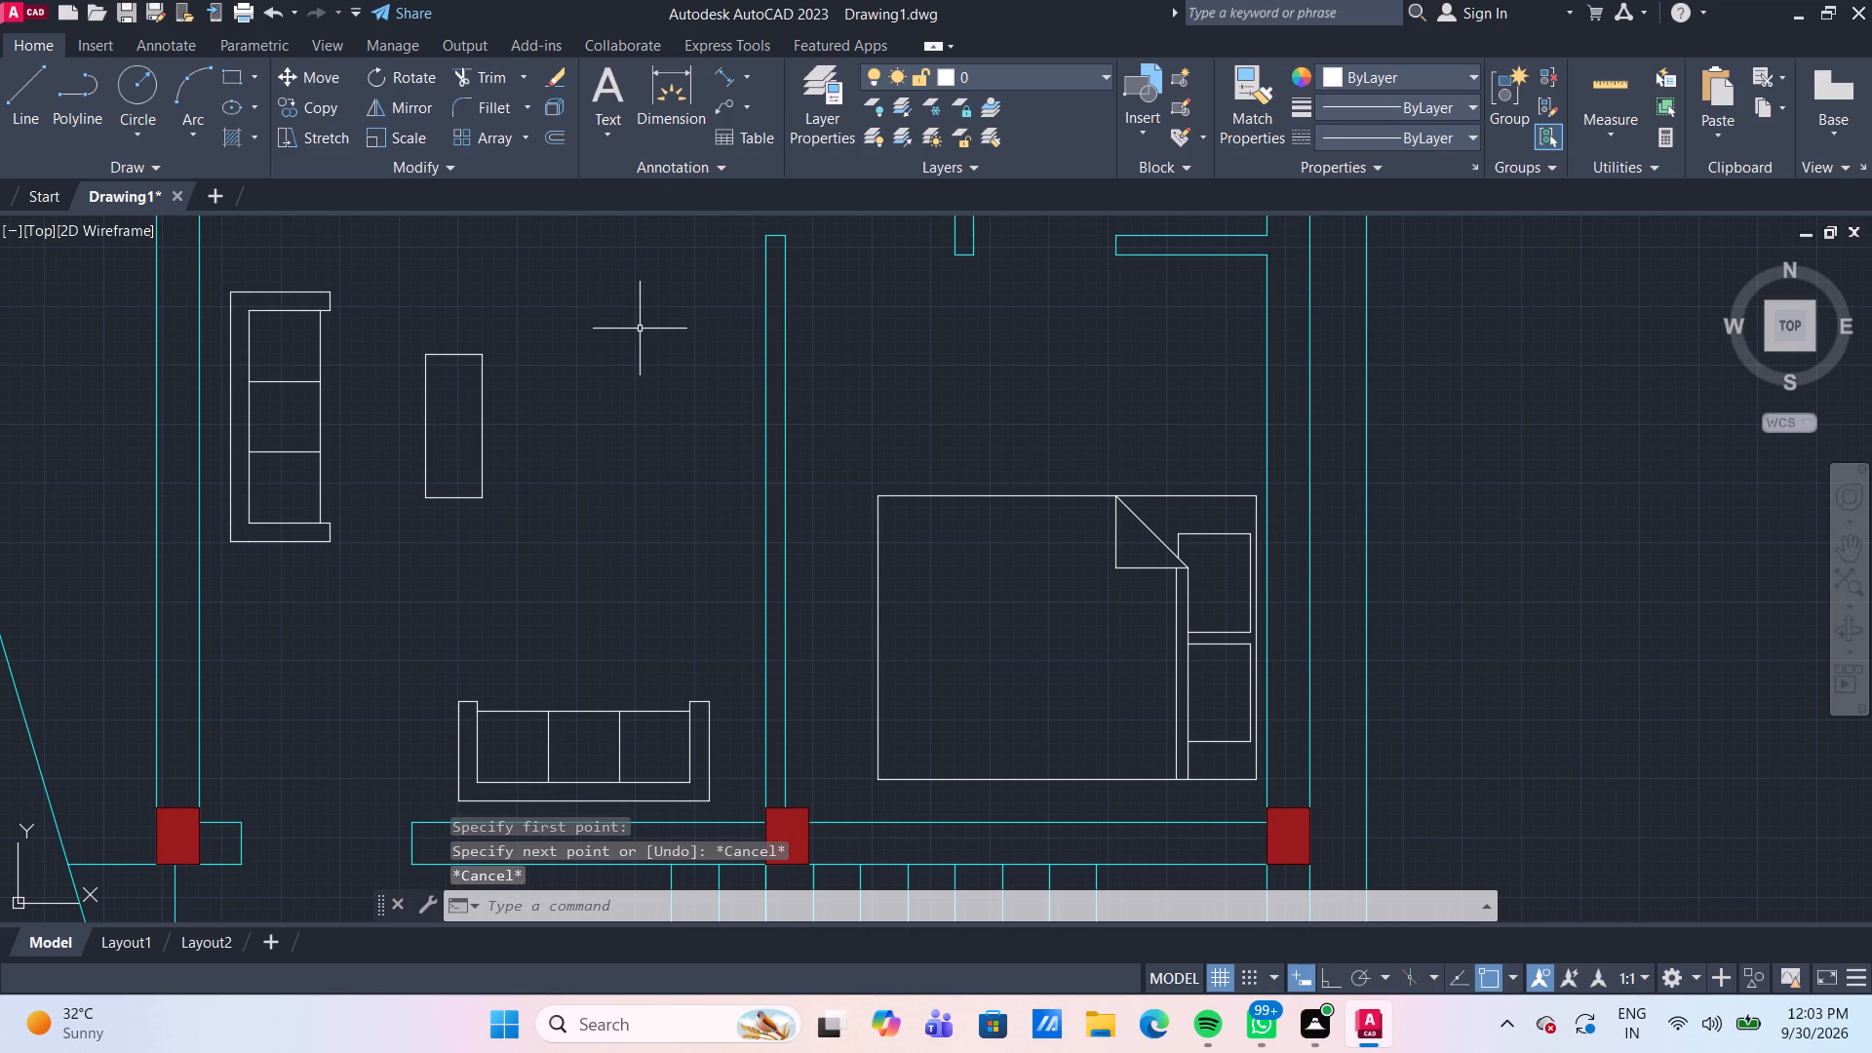
With Ortho on, draw a three-line cabinet outline against the living-room side of the bedroom partition, 1'3" deep and 6' long.
key("F8")
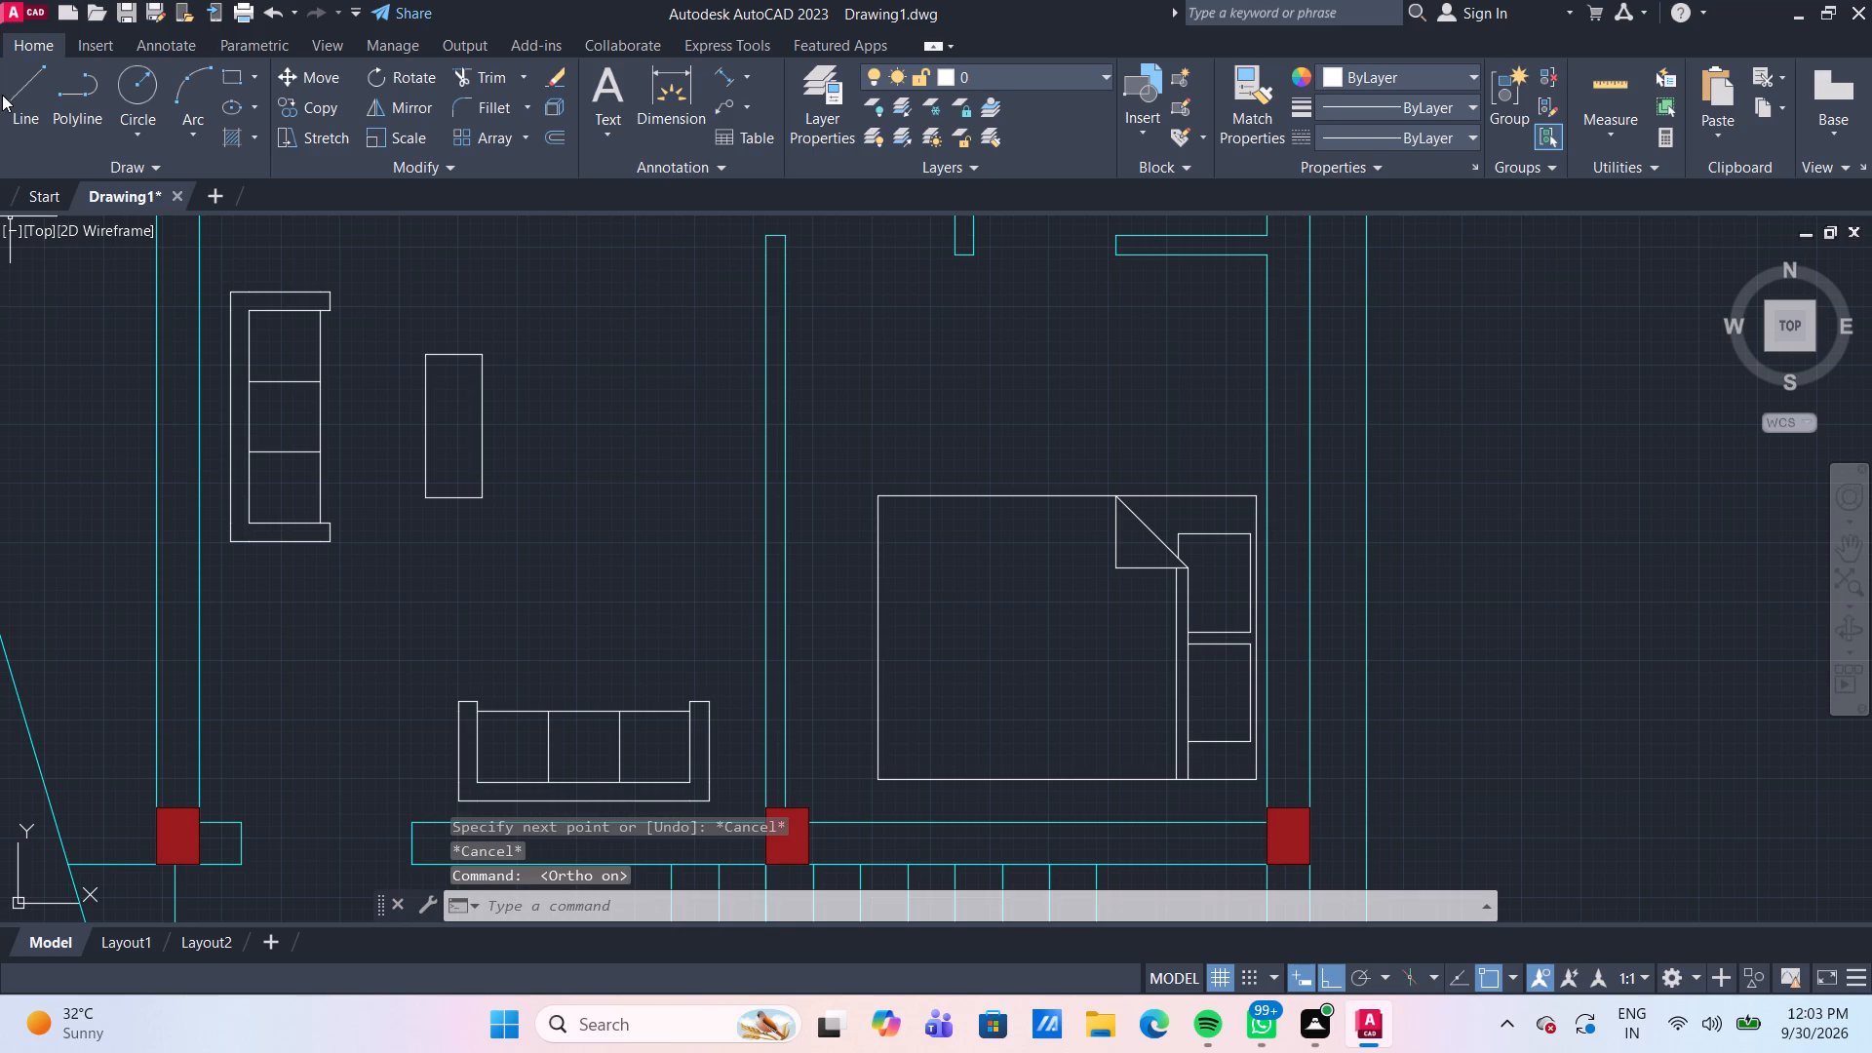
left_click(2, 95)
key("l")
key("Return")
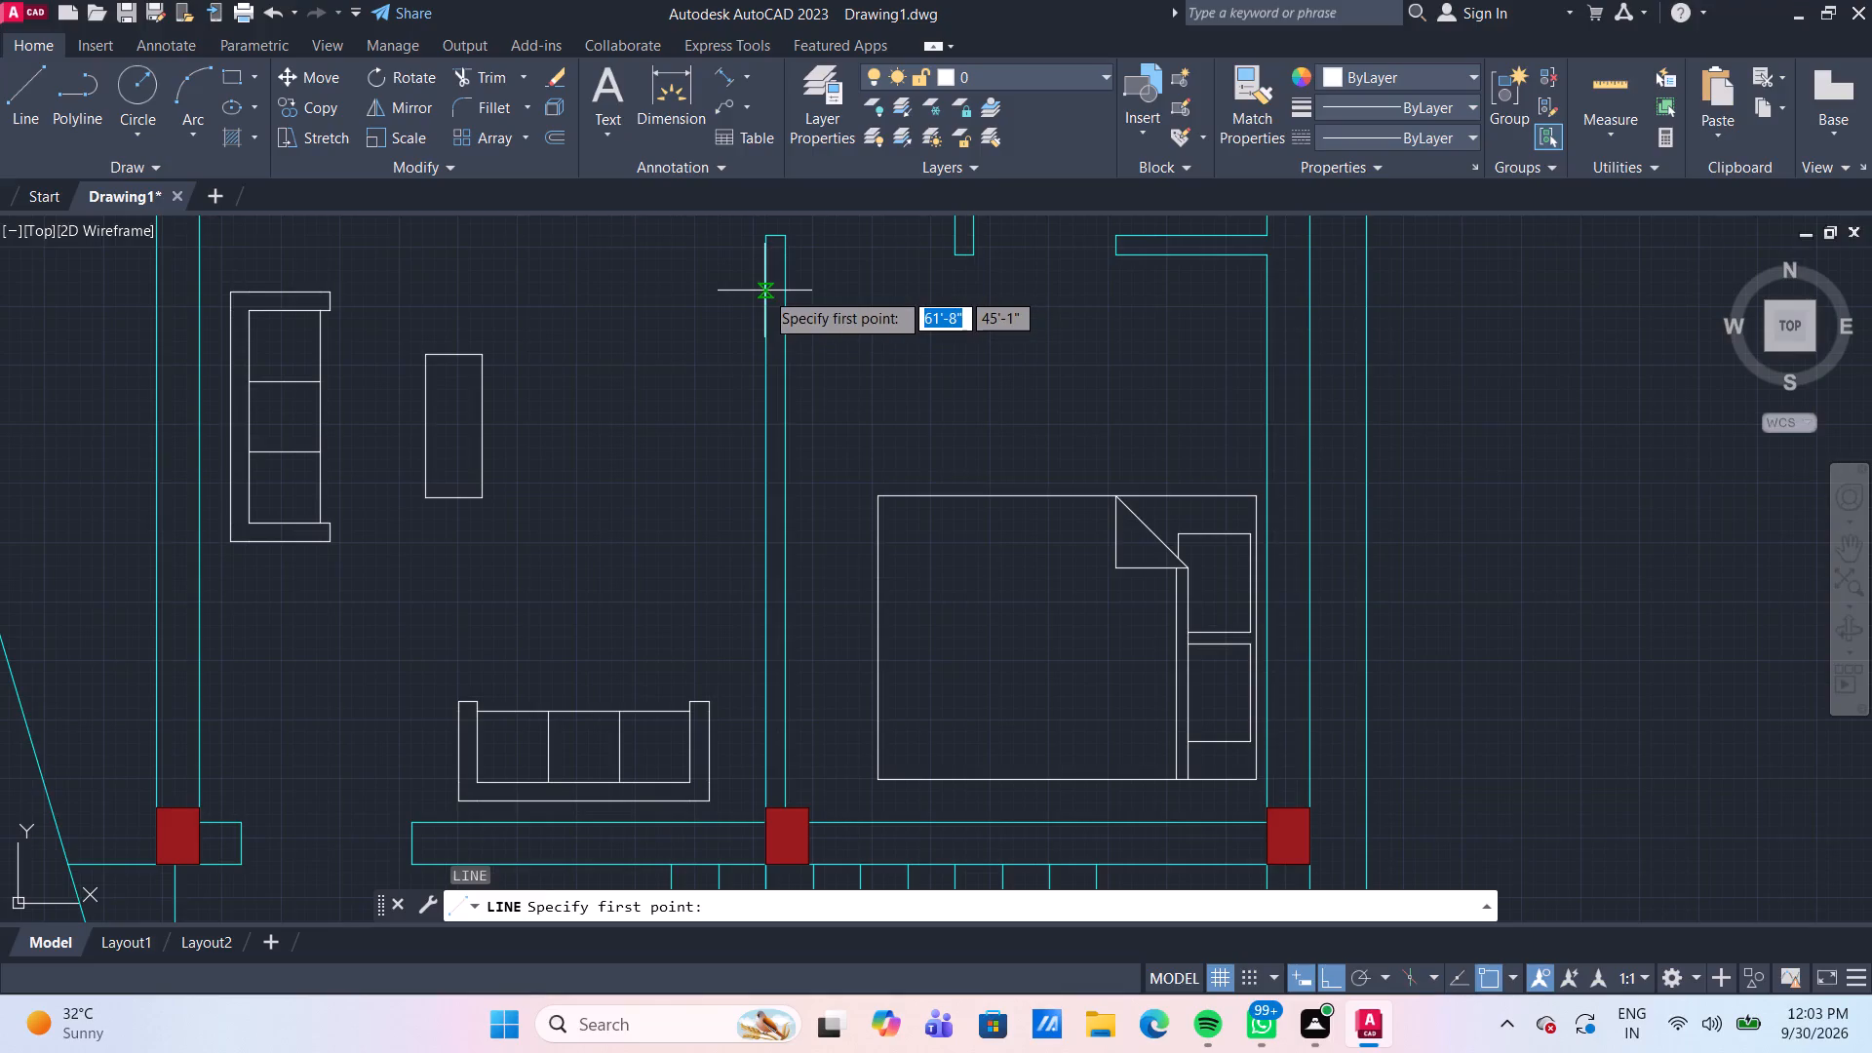
left_click(759, 285)
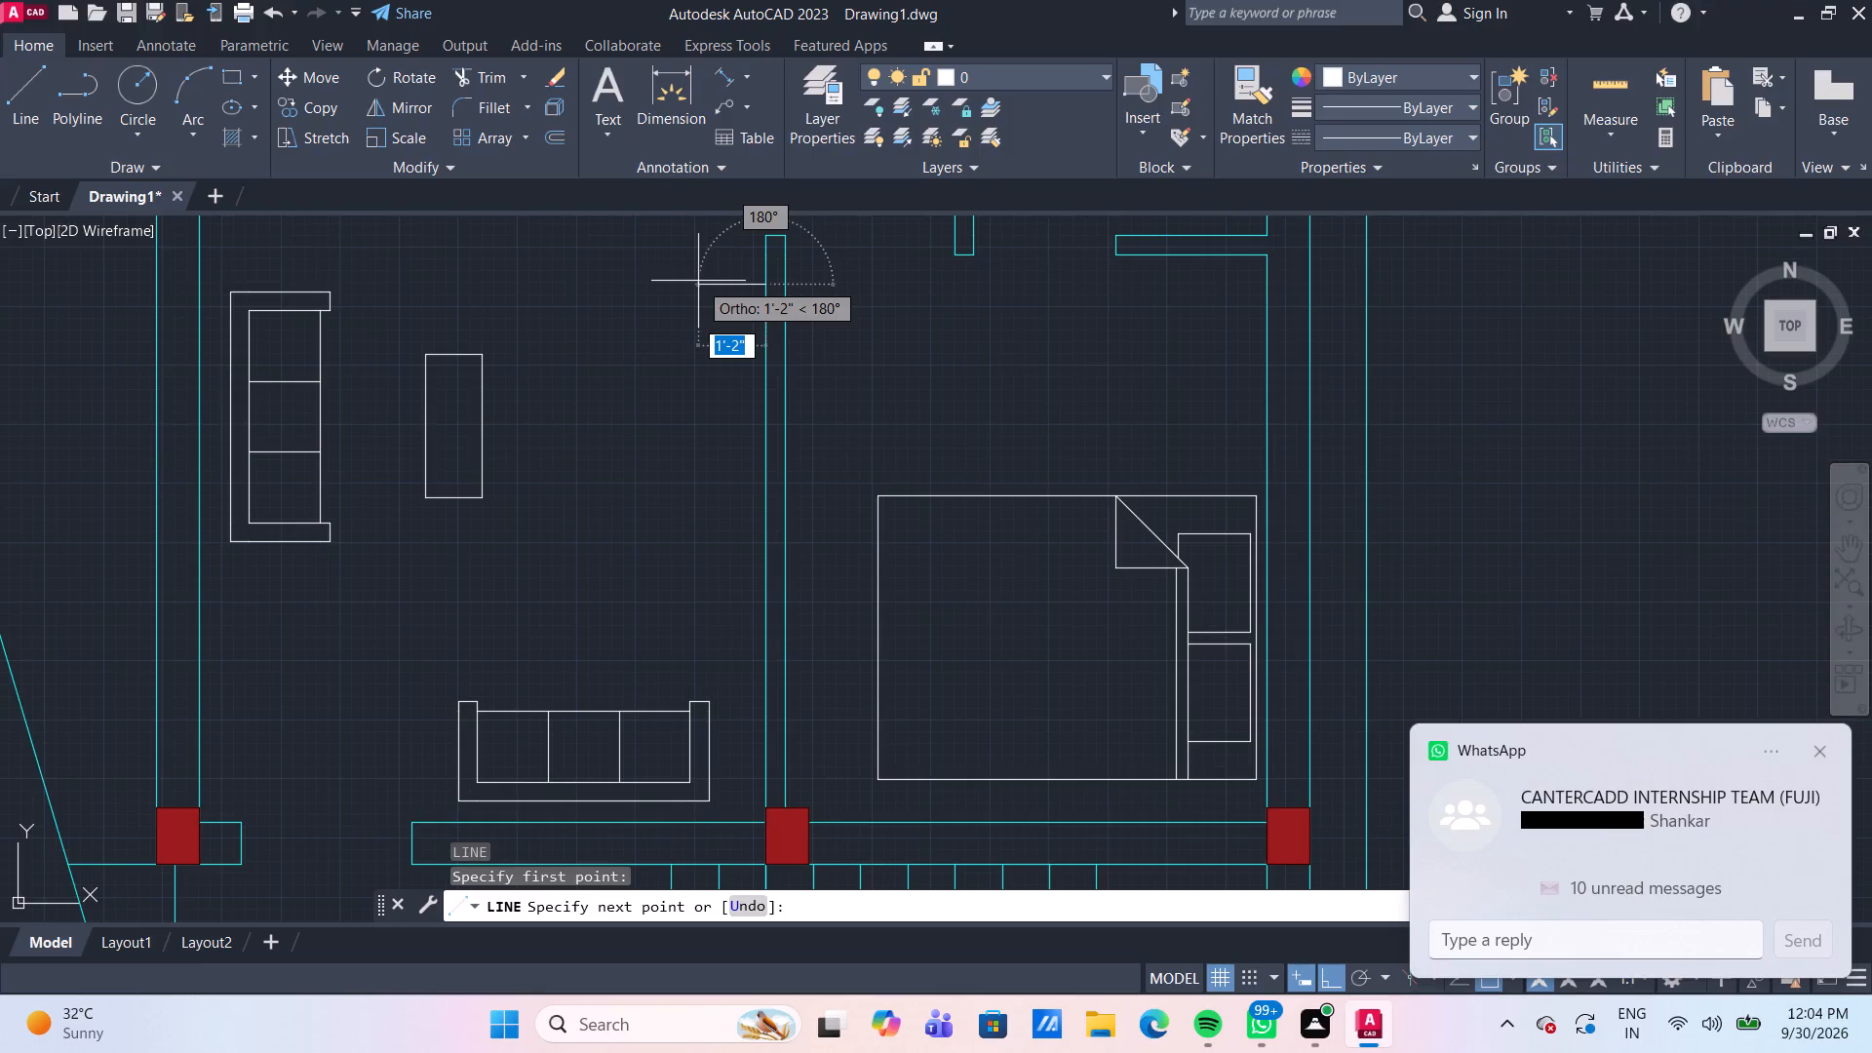
type("1'3\"")
key("Return")
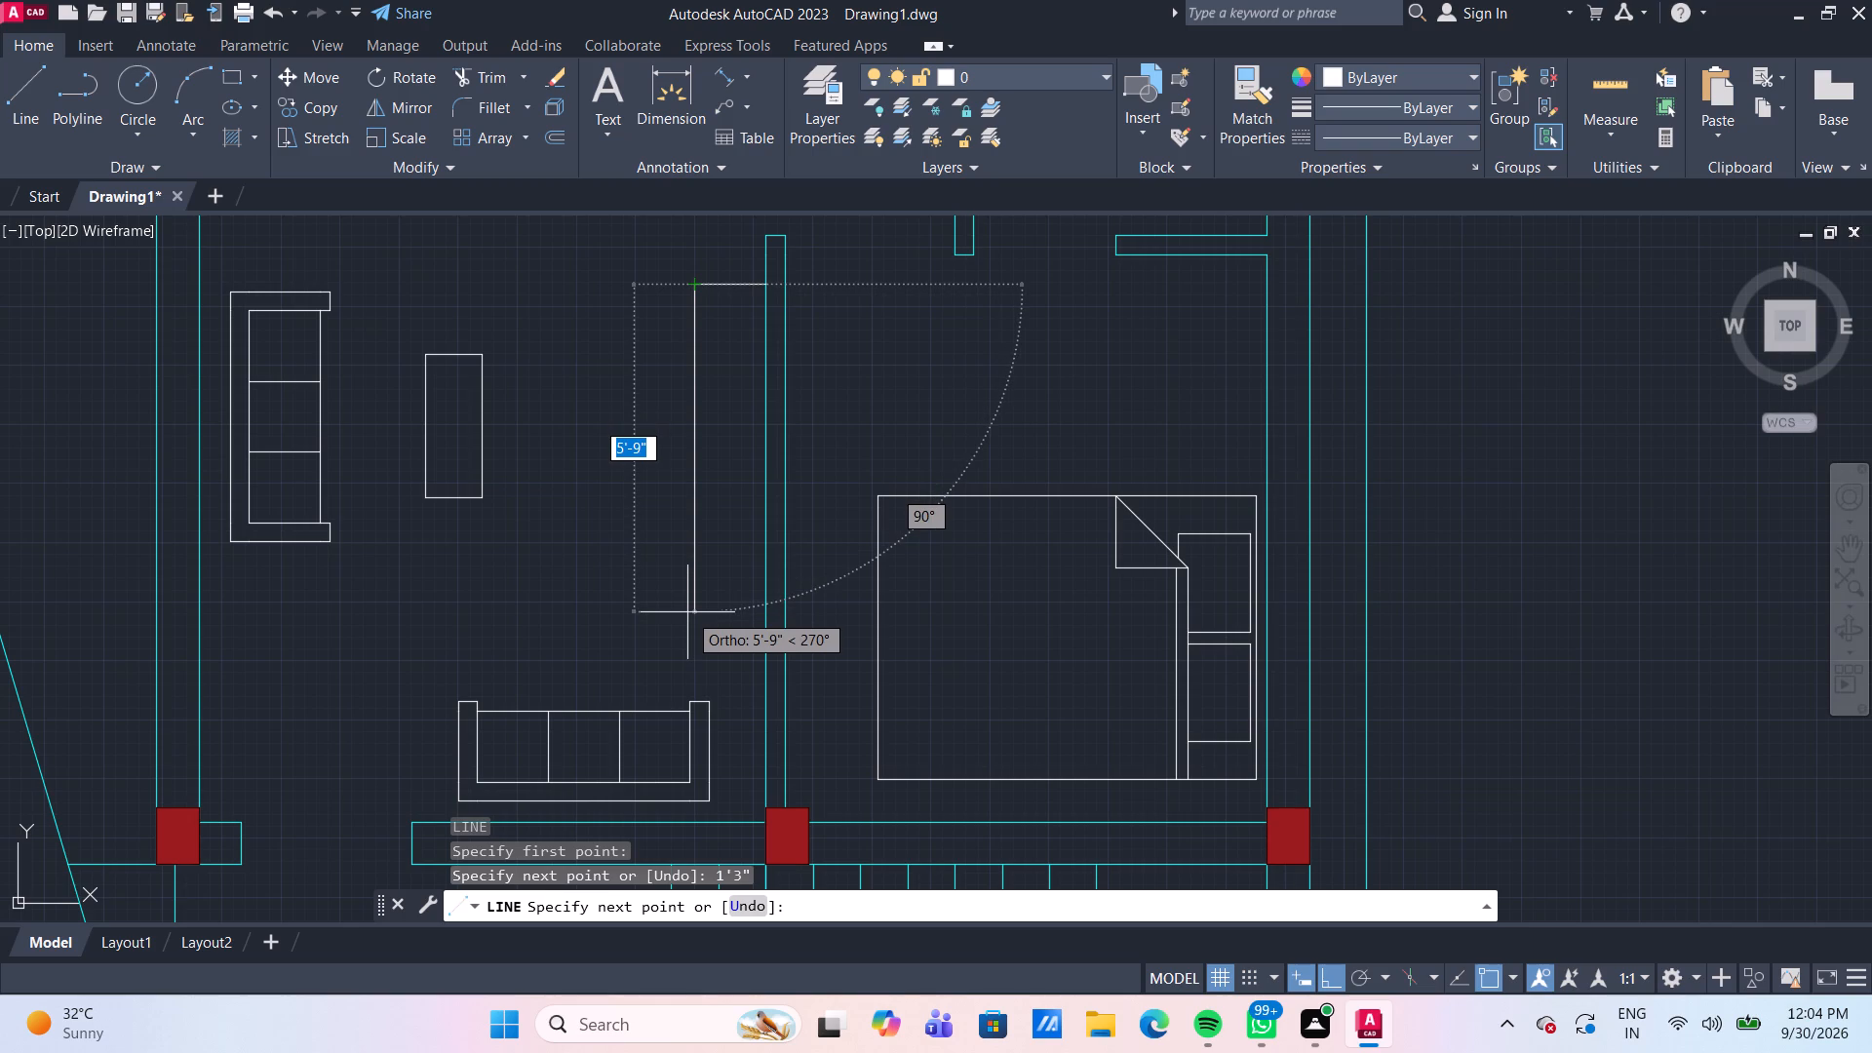
type("6'")
key("Return")
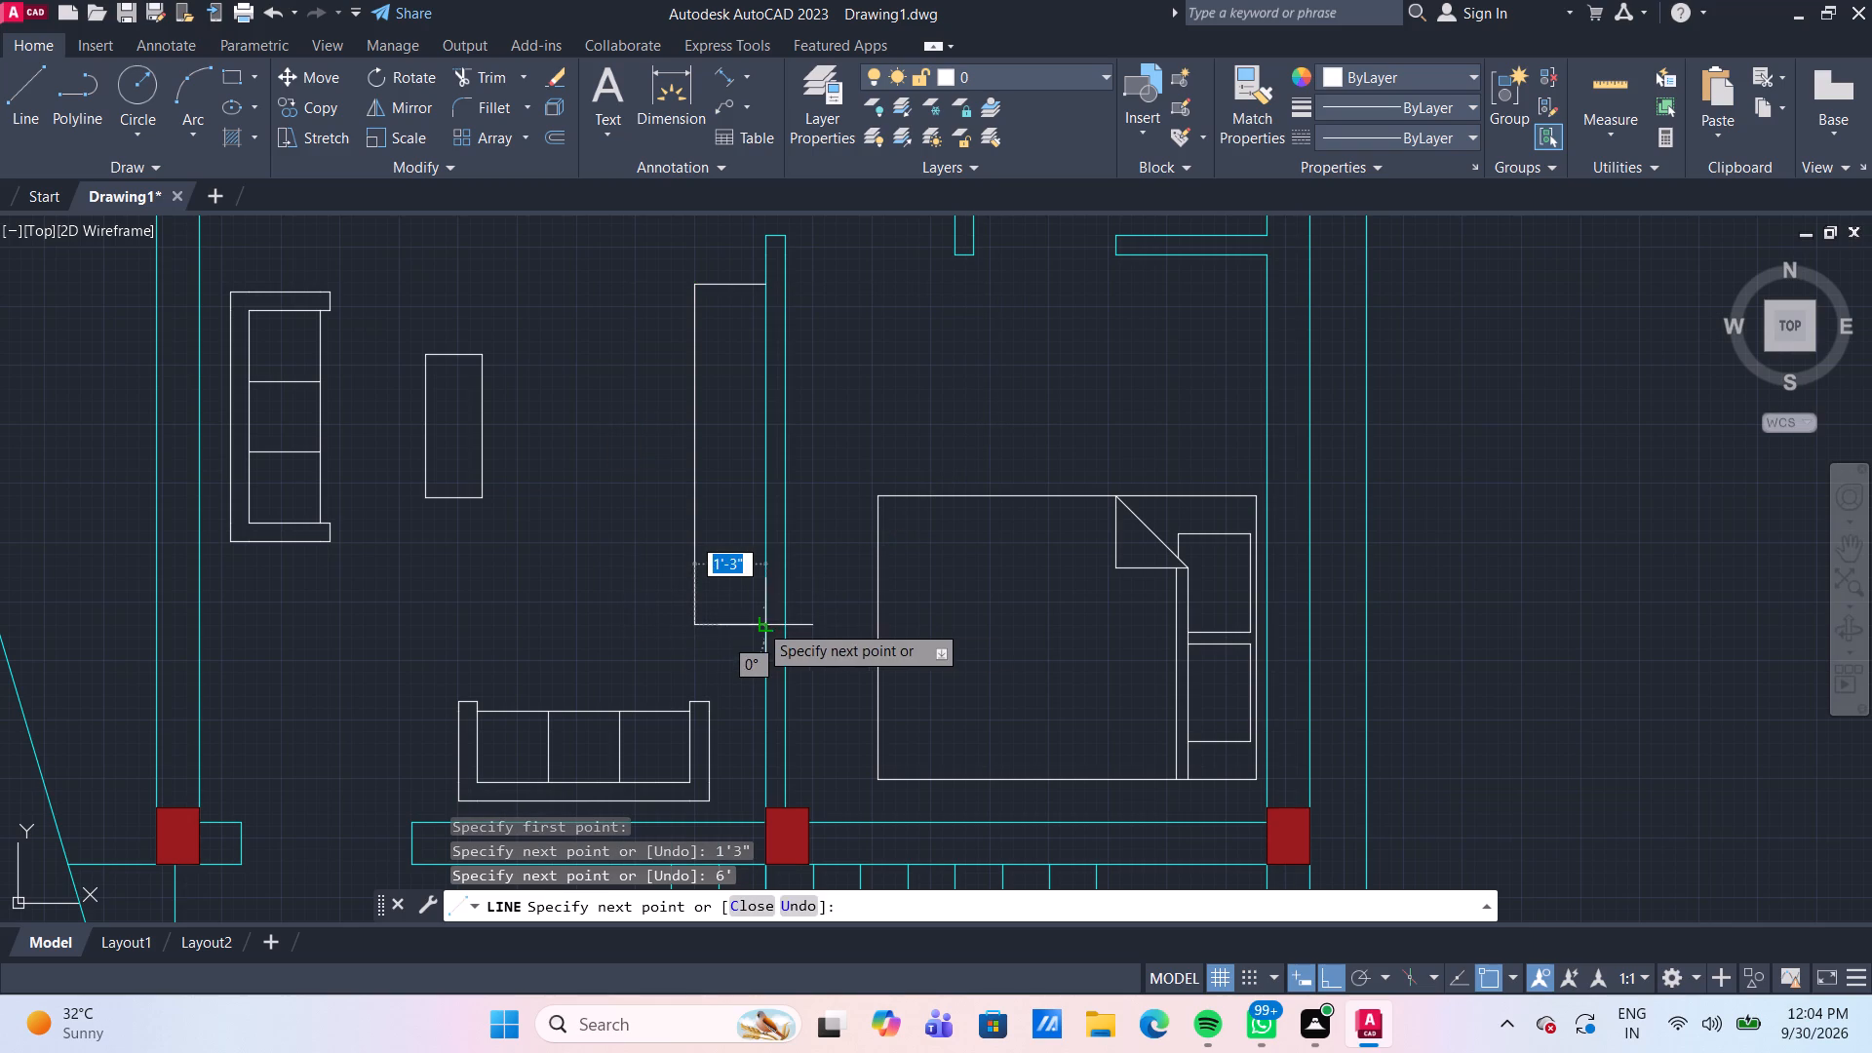
left_click(768, 625)
key("Return")
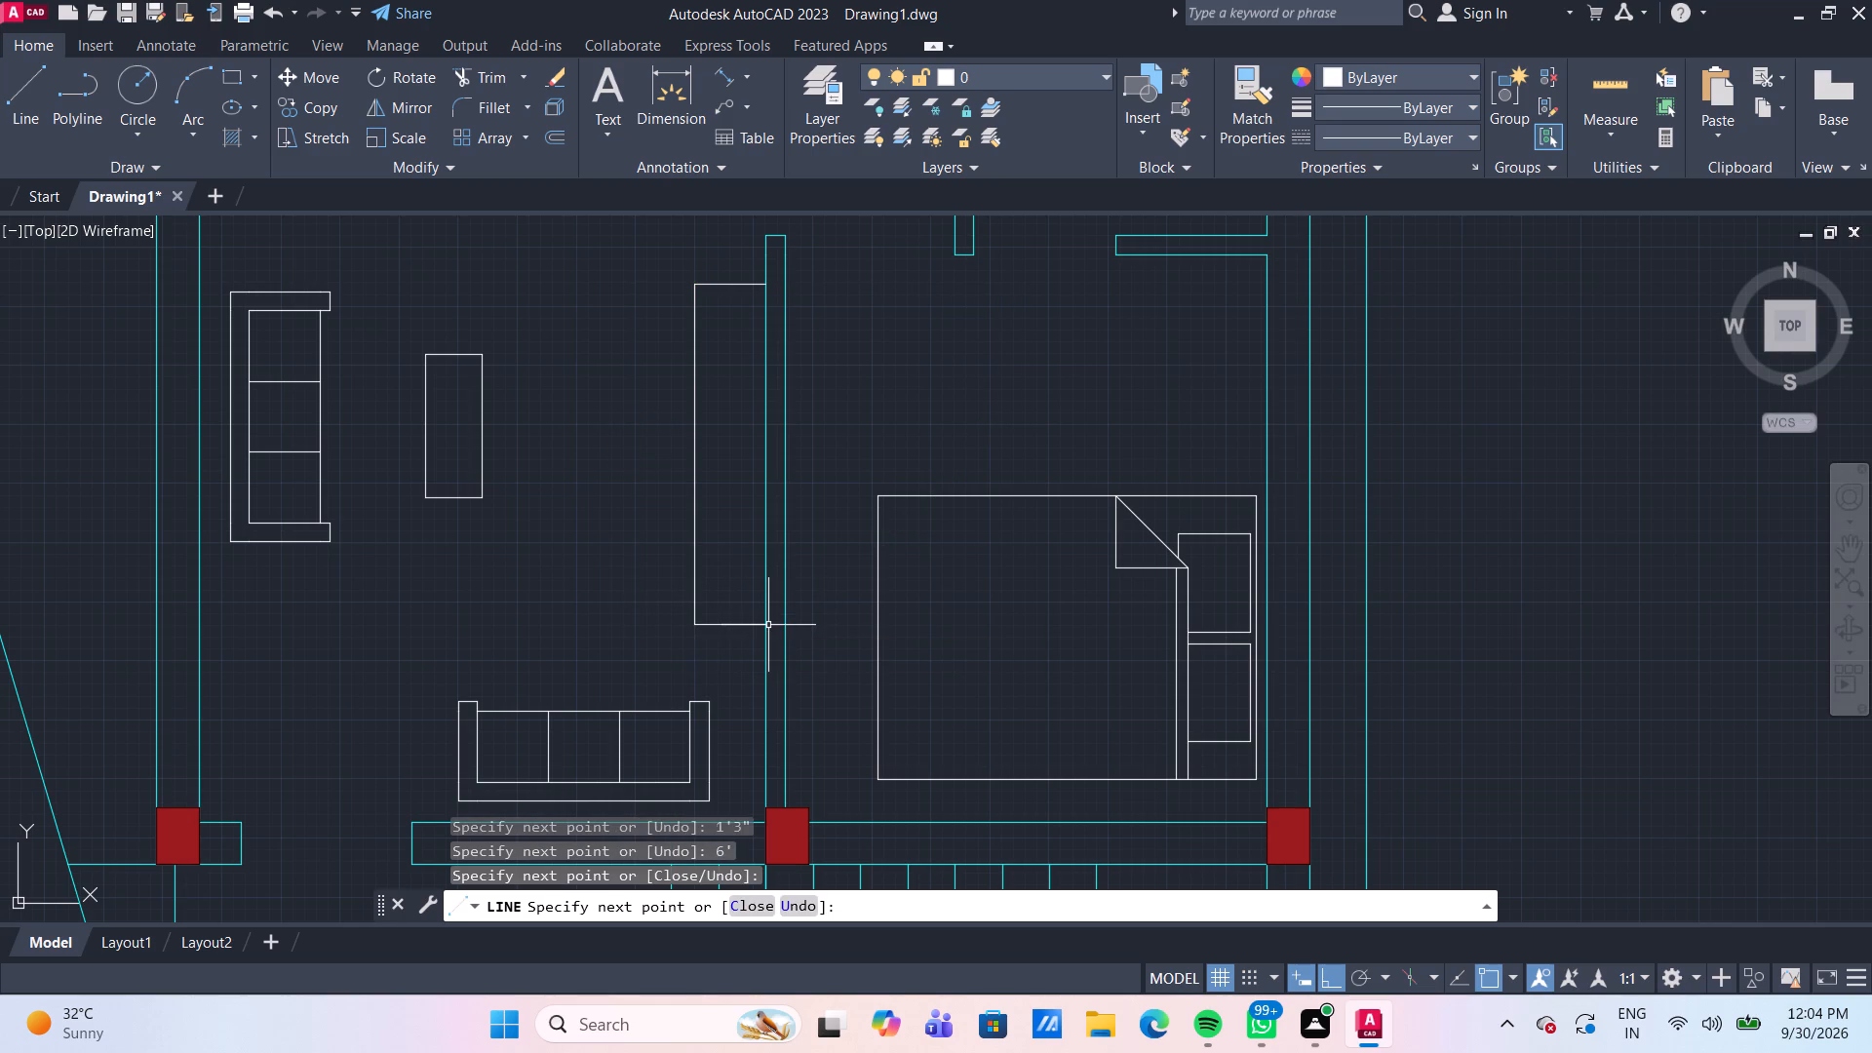
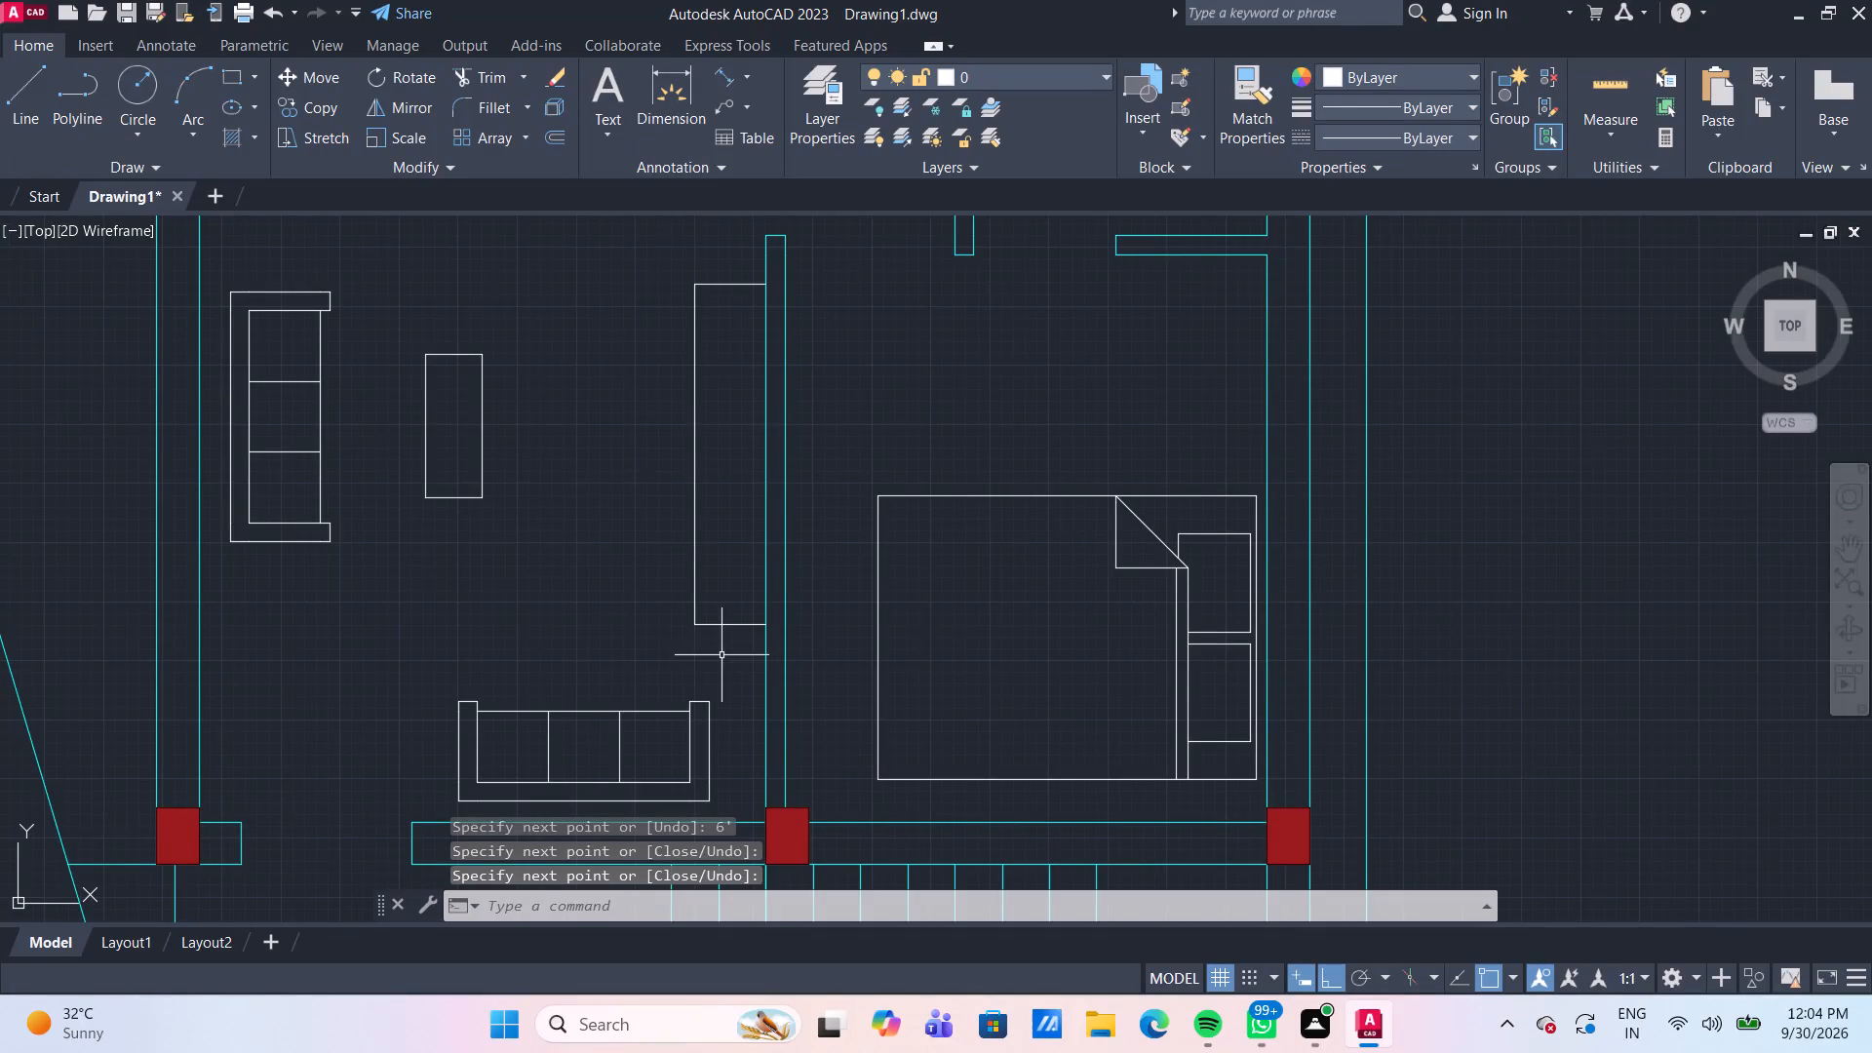
Draw a small rectangle about 10" wide and 6" high inside the upper end of the living-room cabinet outline.
middle_click_drag(722, 430, 675, 404)
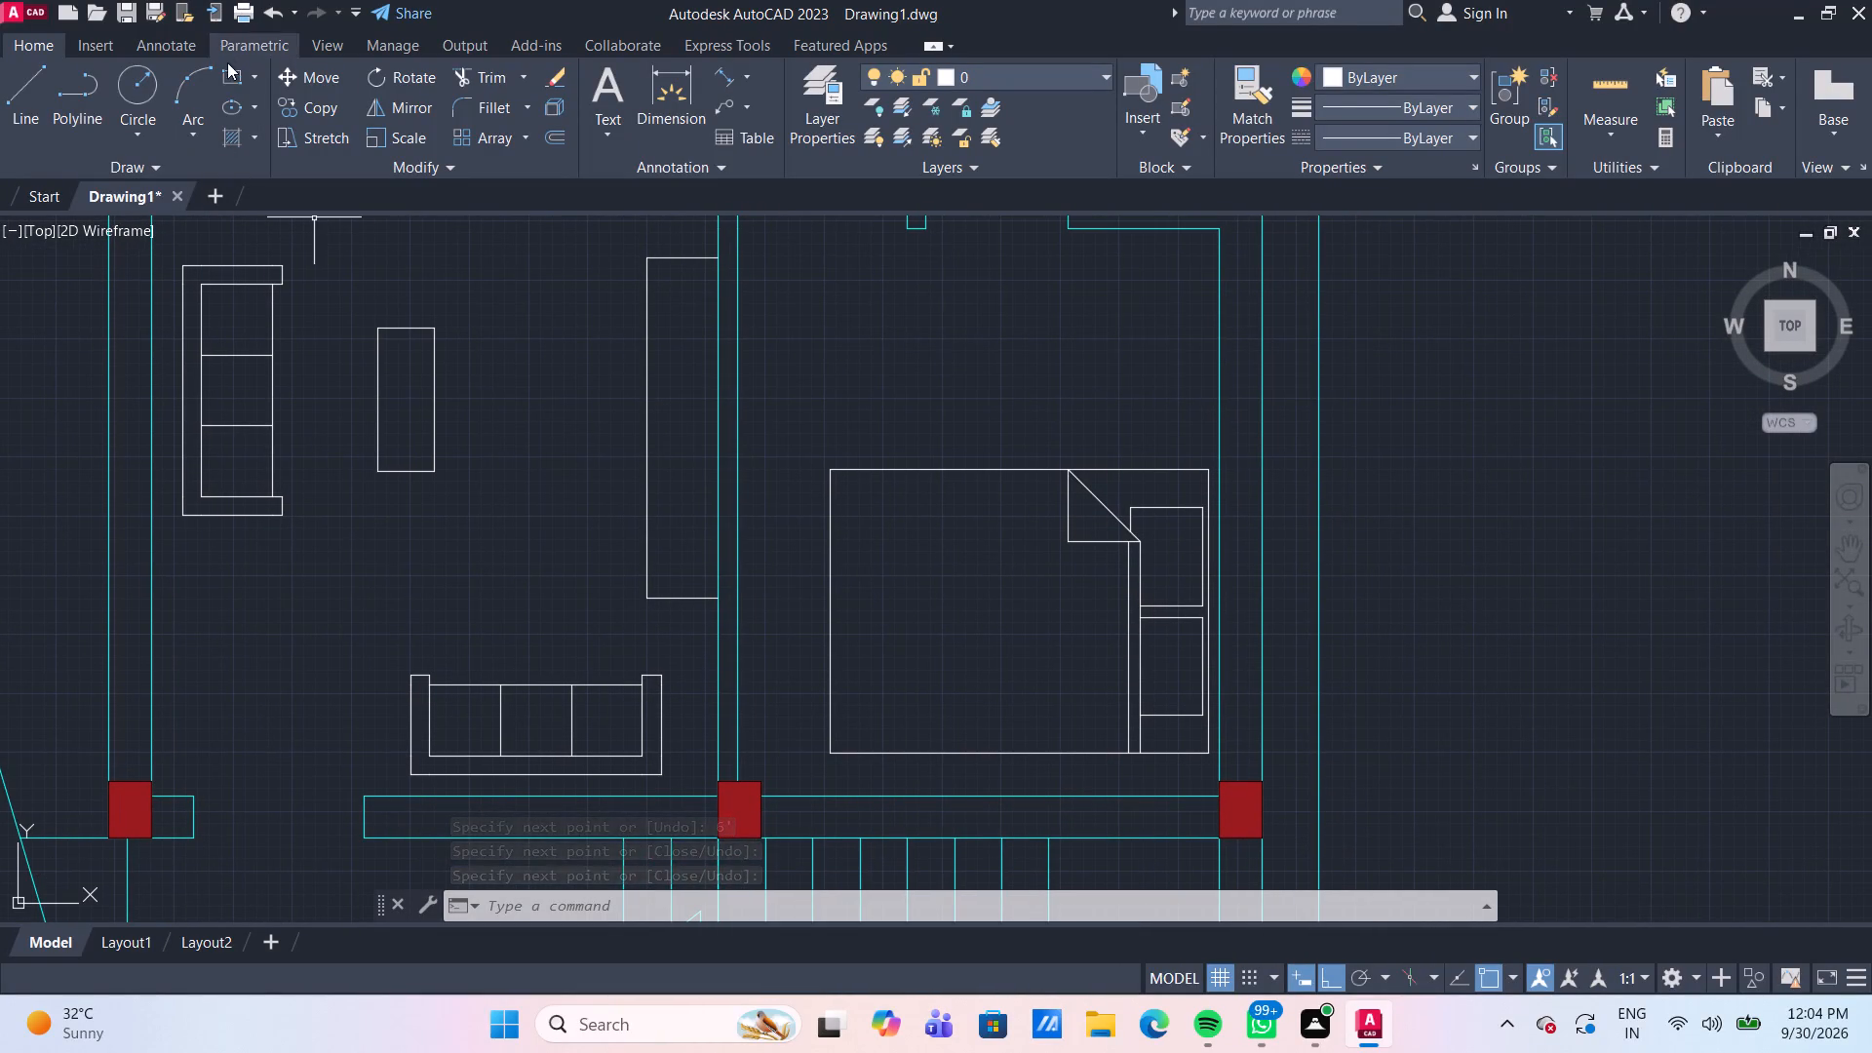
left_click(225, 81)
scroll(855, 245, "up", 1)
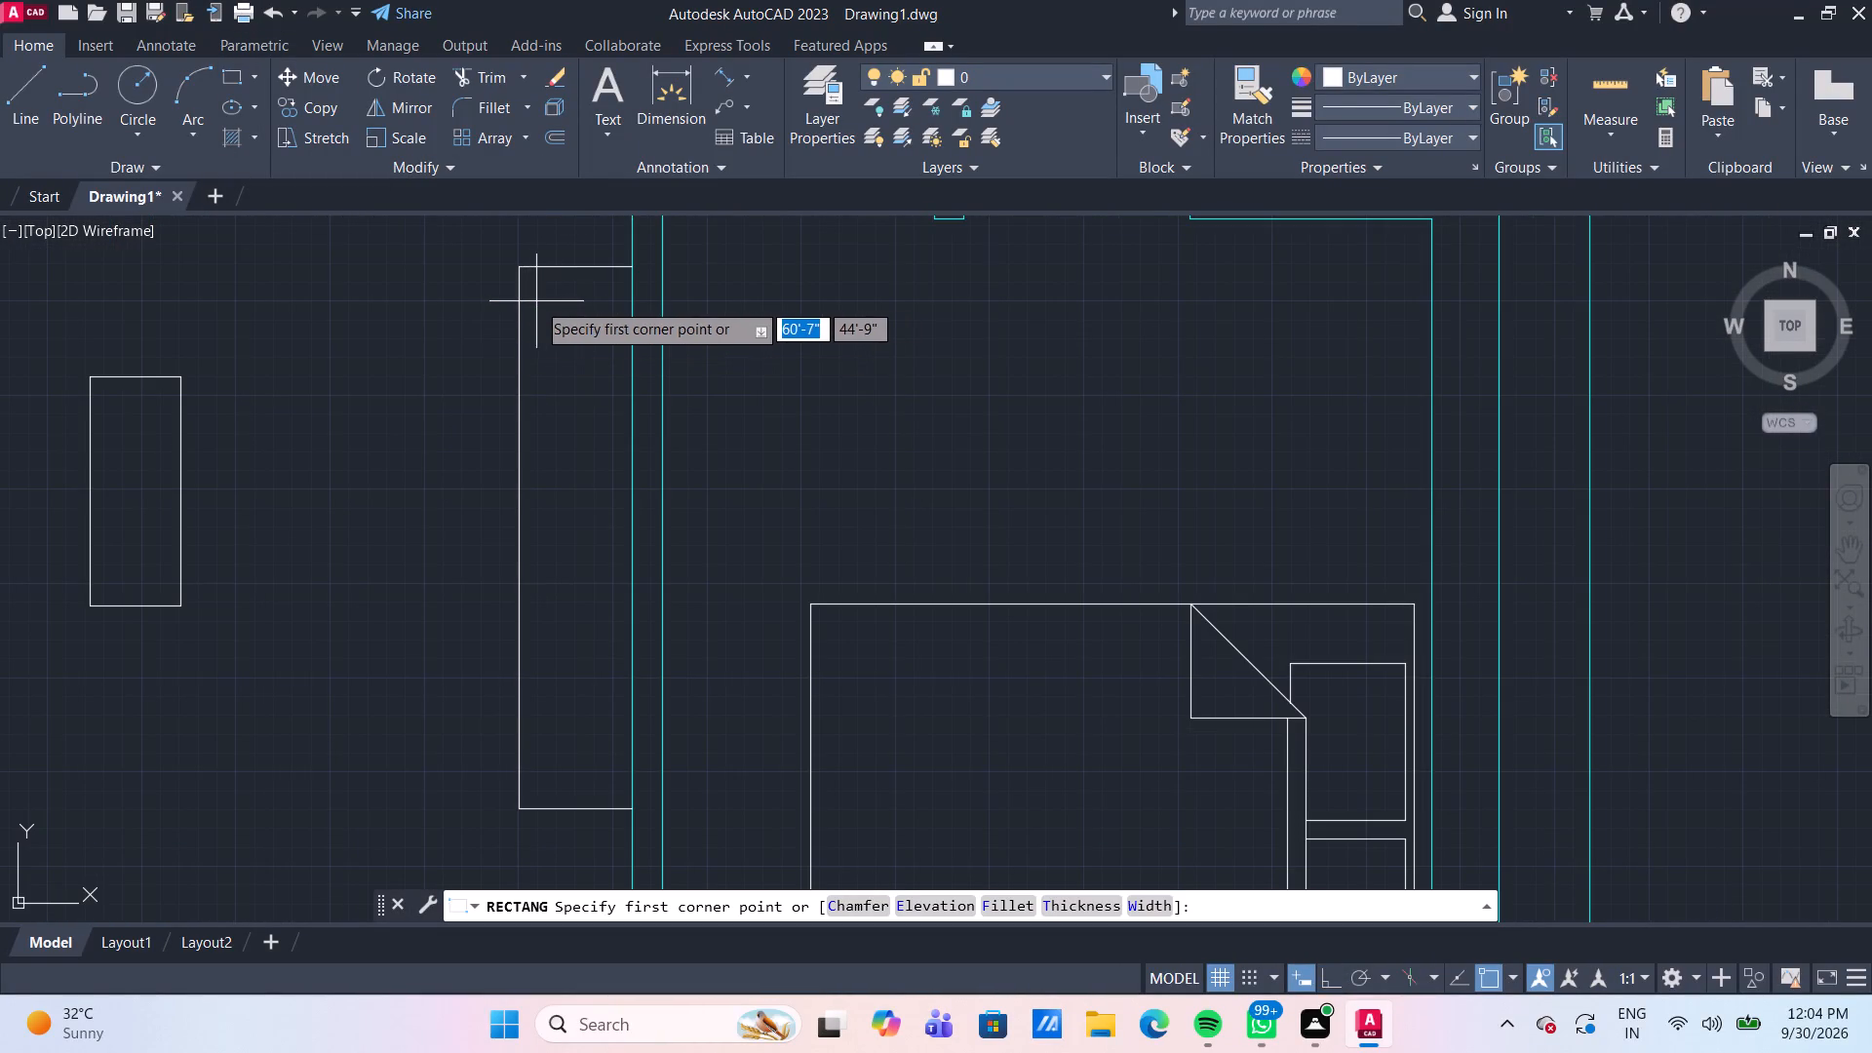
left_click(537, 289)
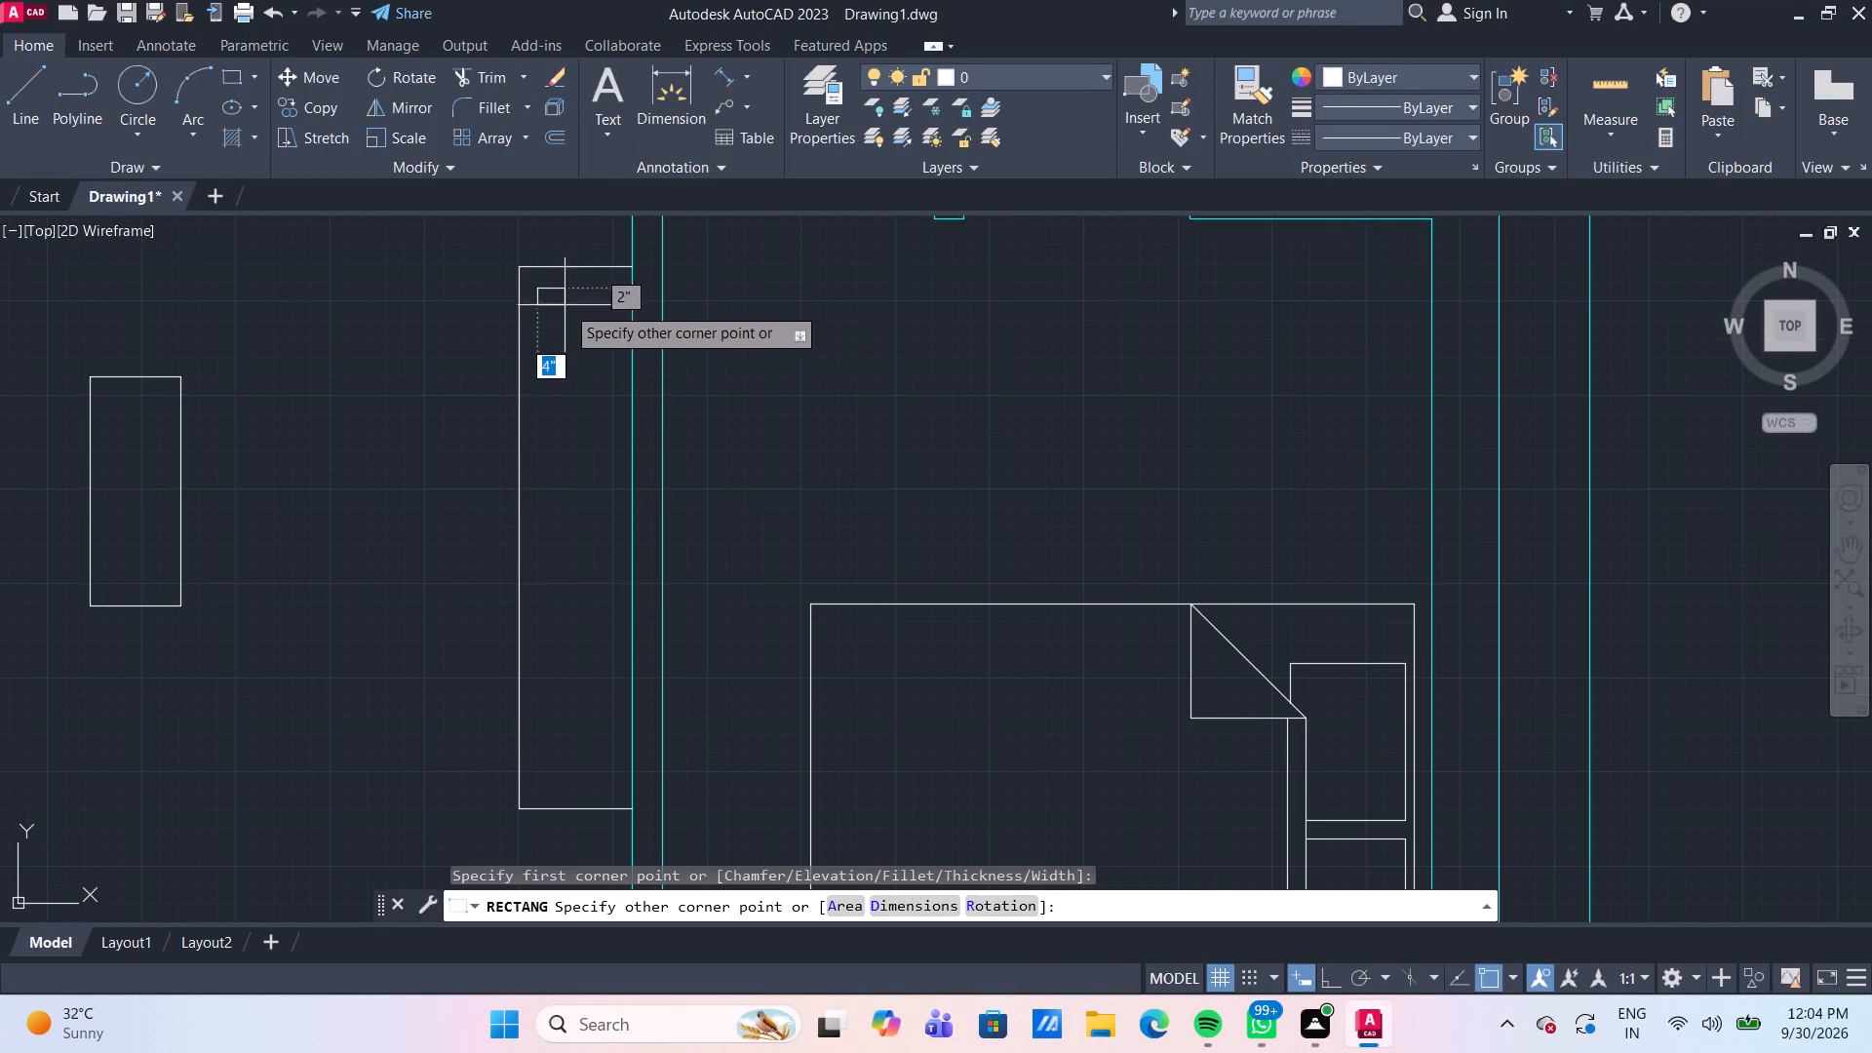
left_click(614, 333)
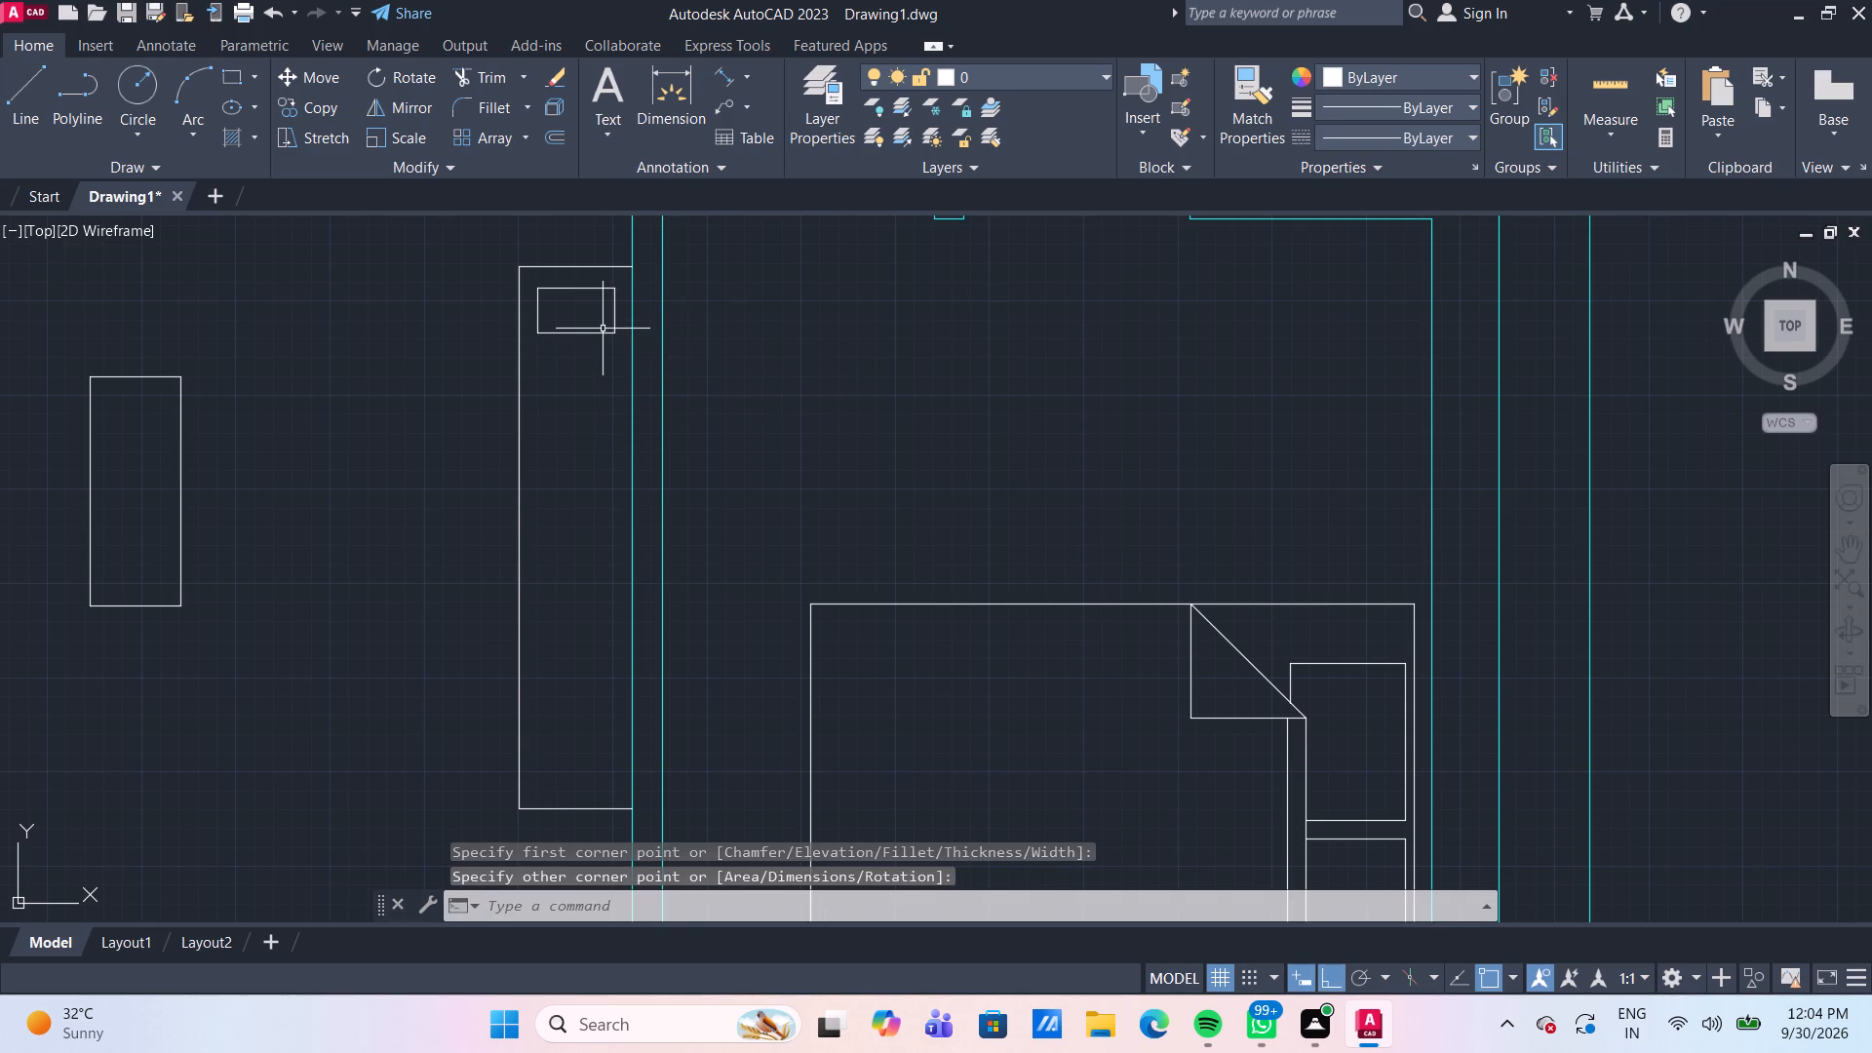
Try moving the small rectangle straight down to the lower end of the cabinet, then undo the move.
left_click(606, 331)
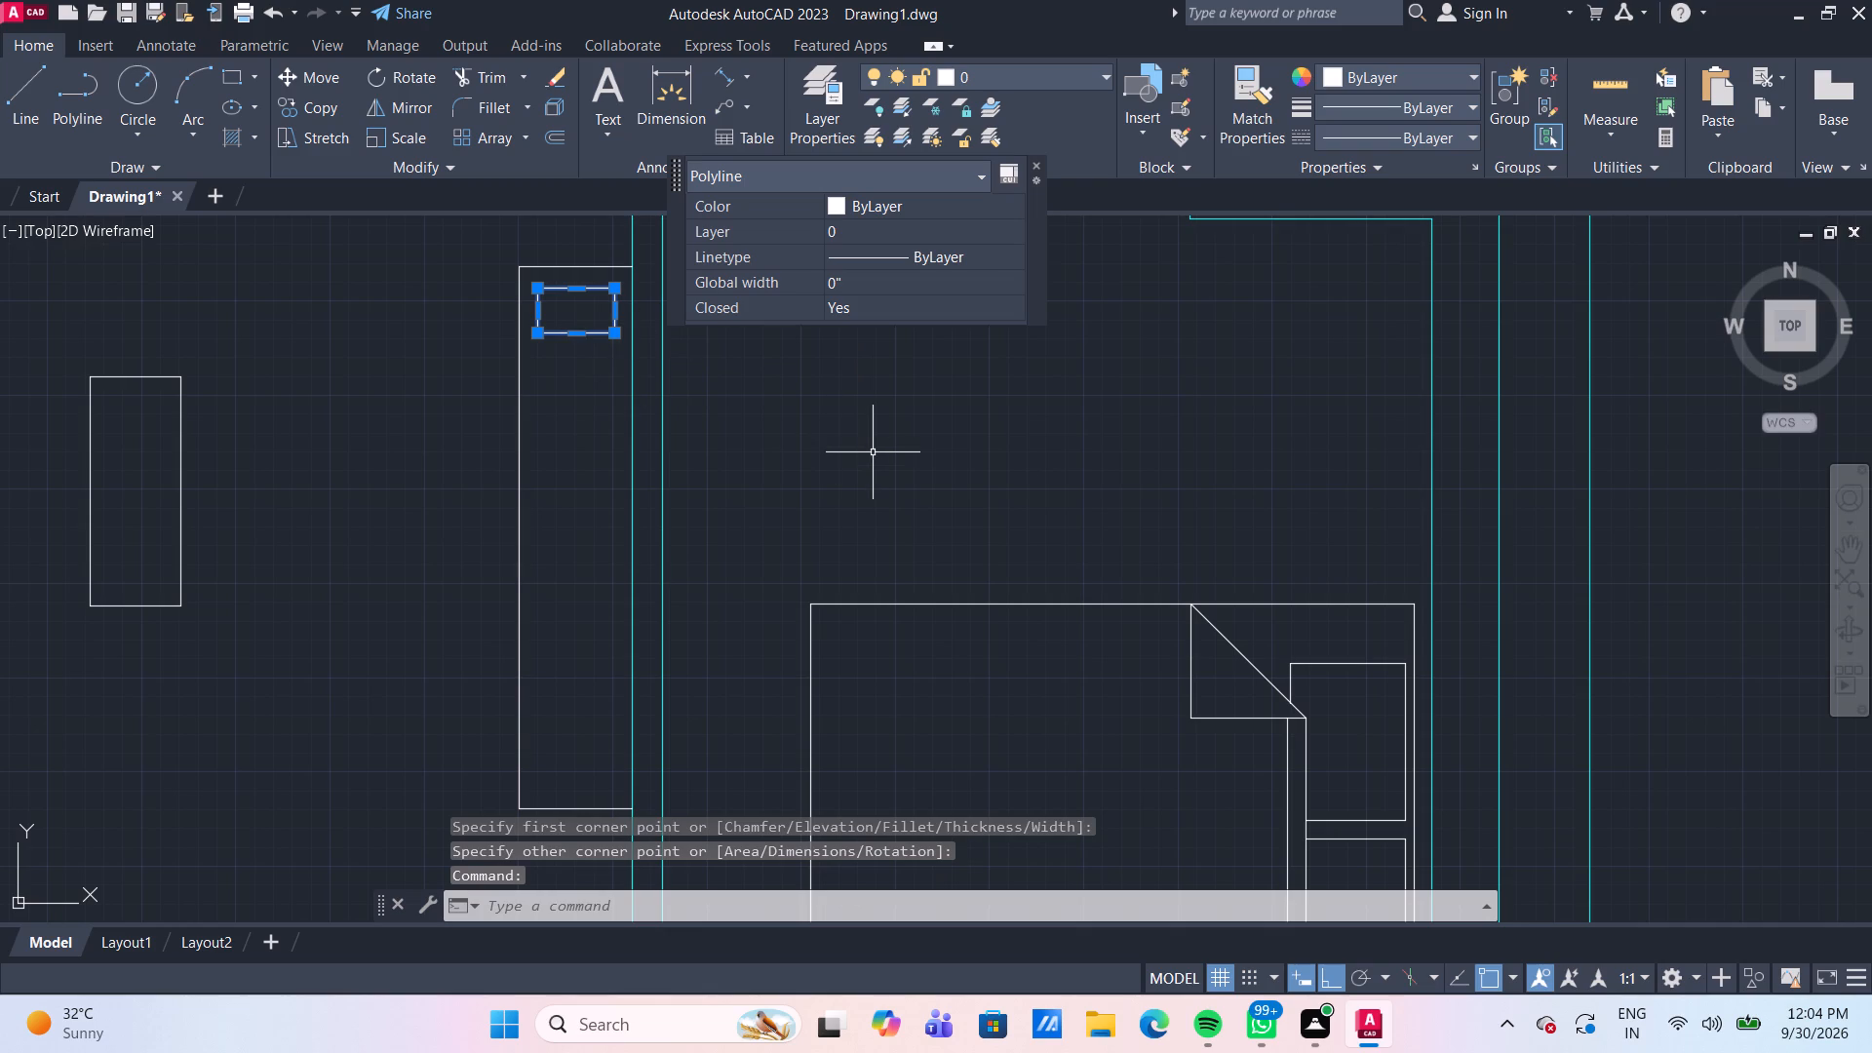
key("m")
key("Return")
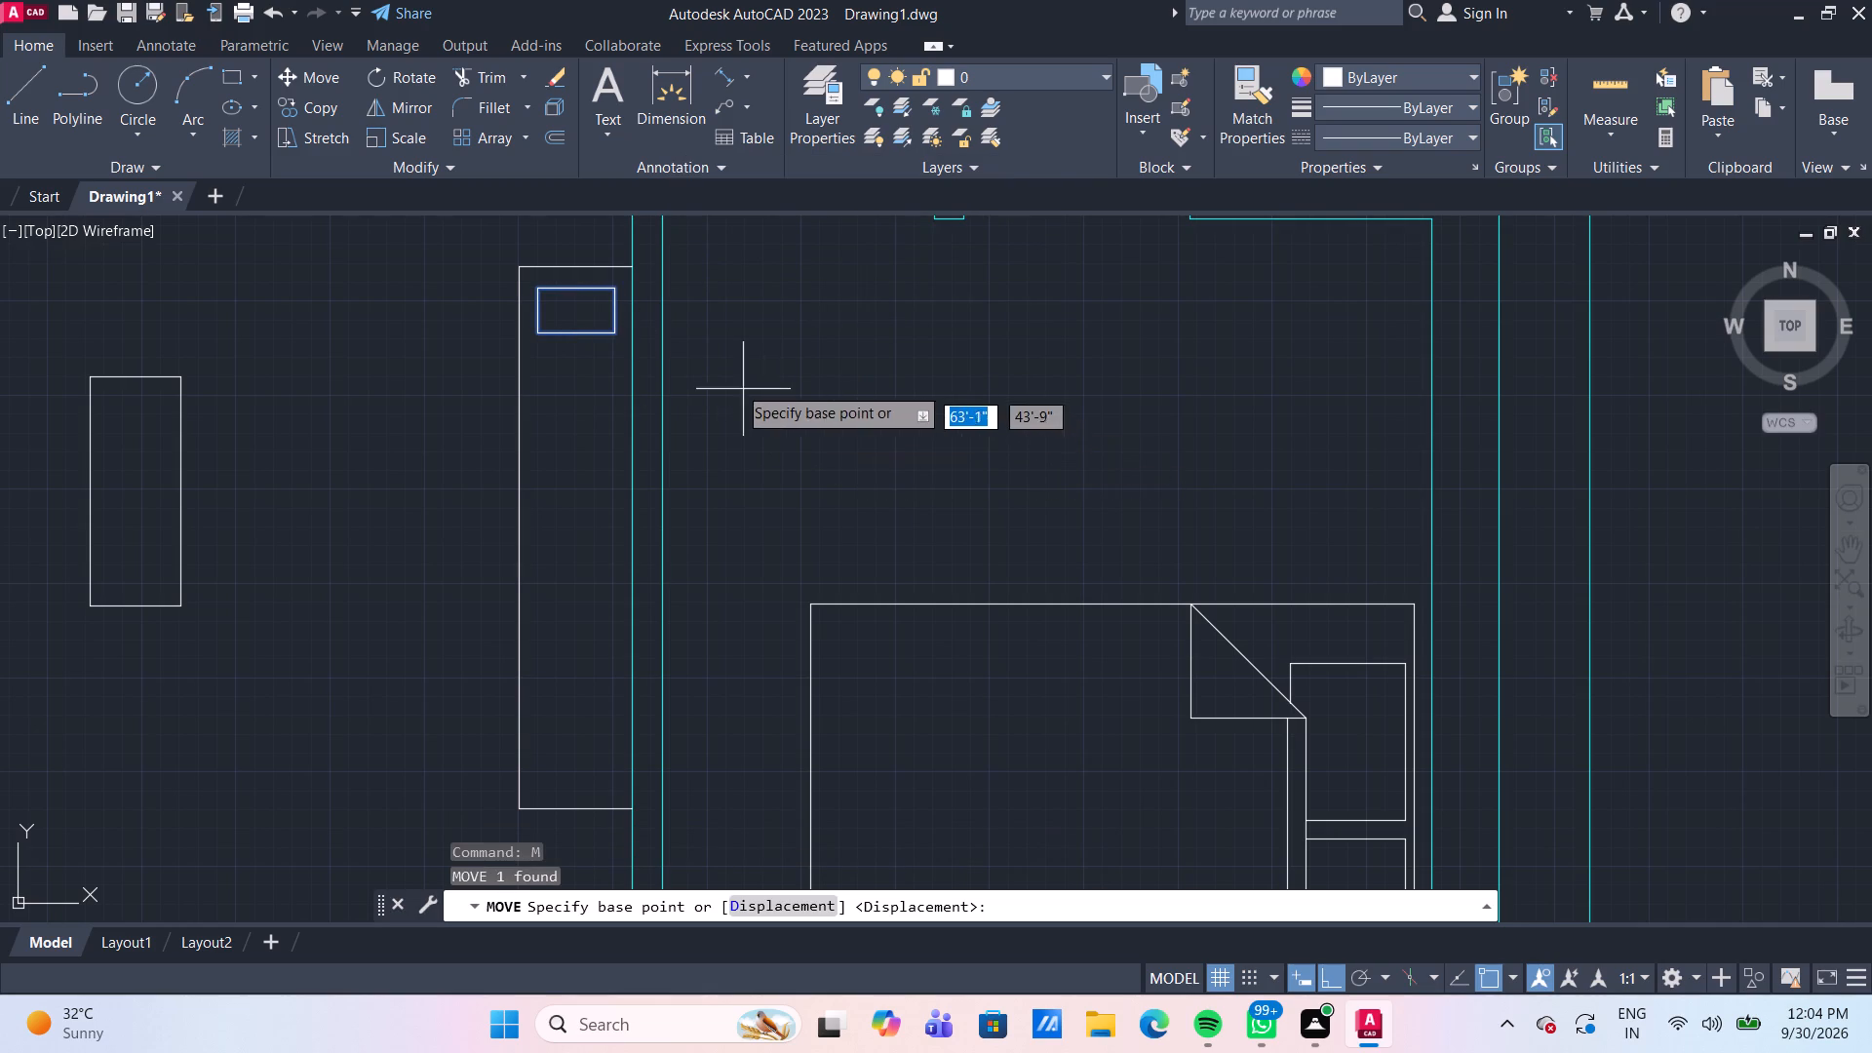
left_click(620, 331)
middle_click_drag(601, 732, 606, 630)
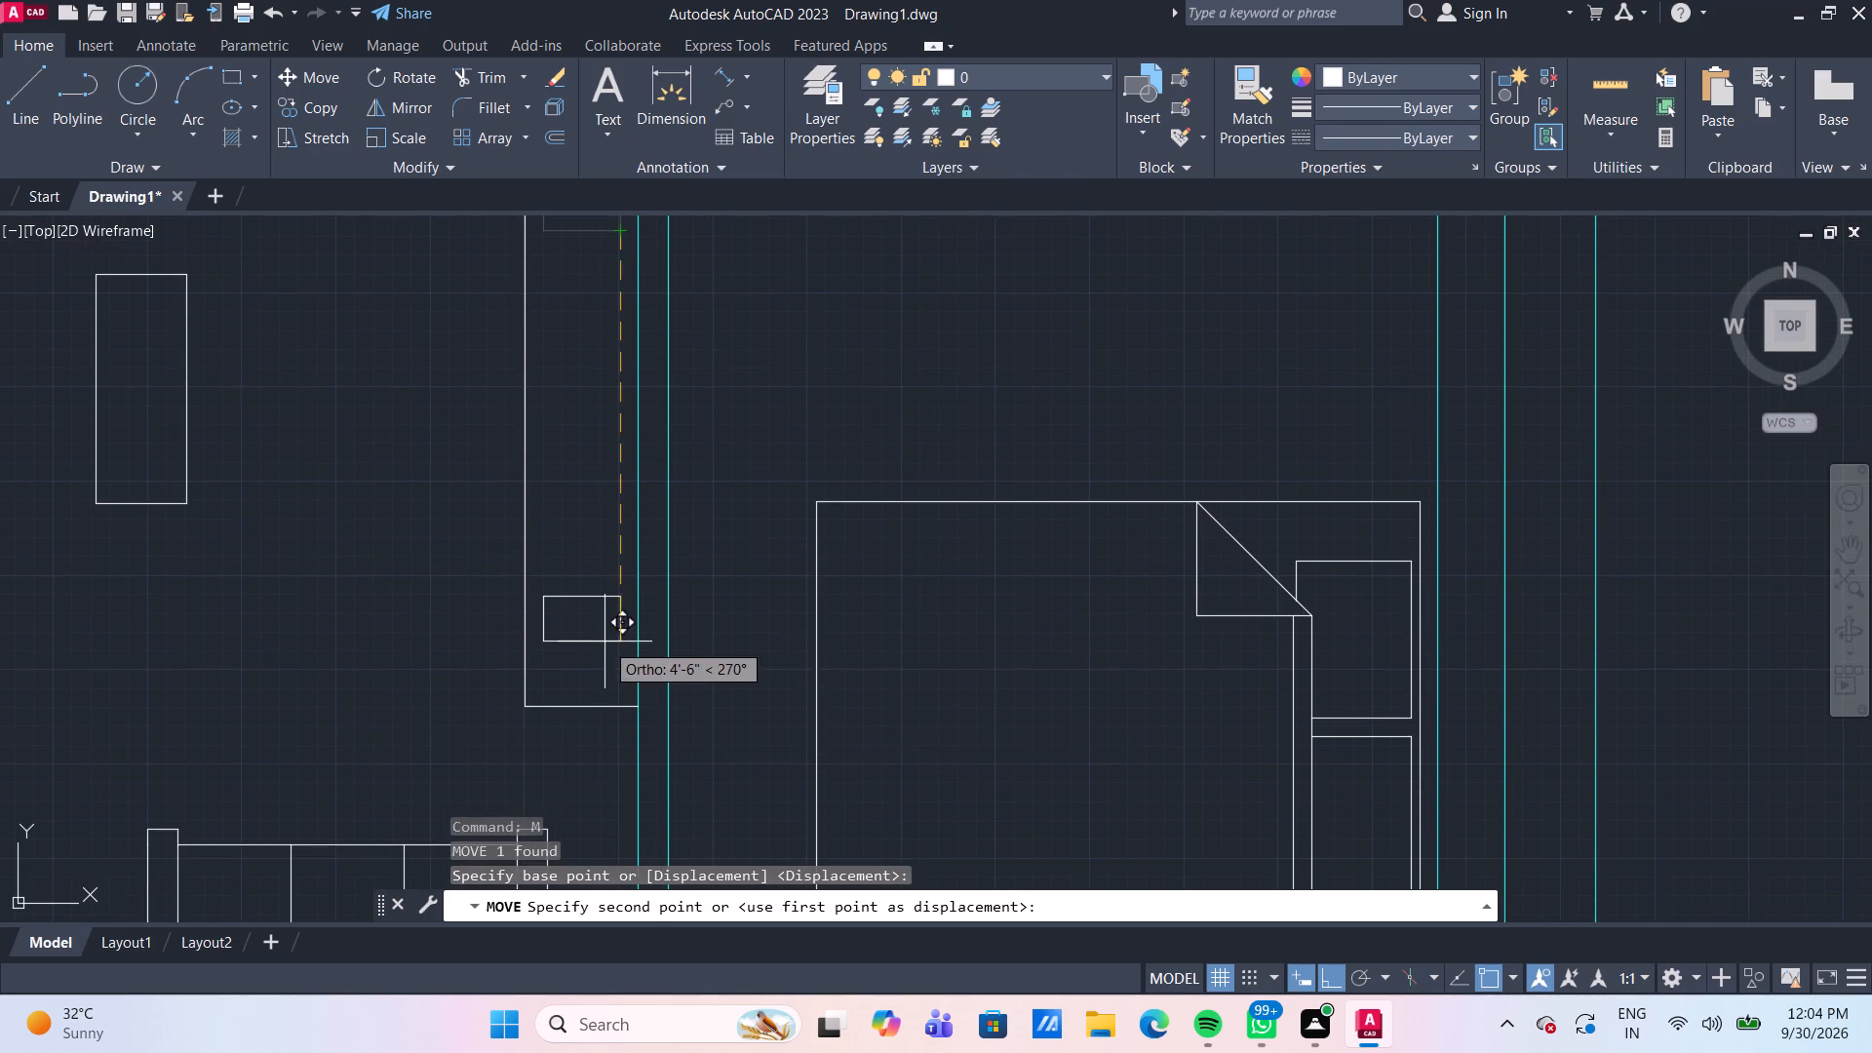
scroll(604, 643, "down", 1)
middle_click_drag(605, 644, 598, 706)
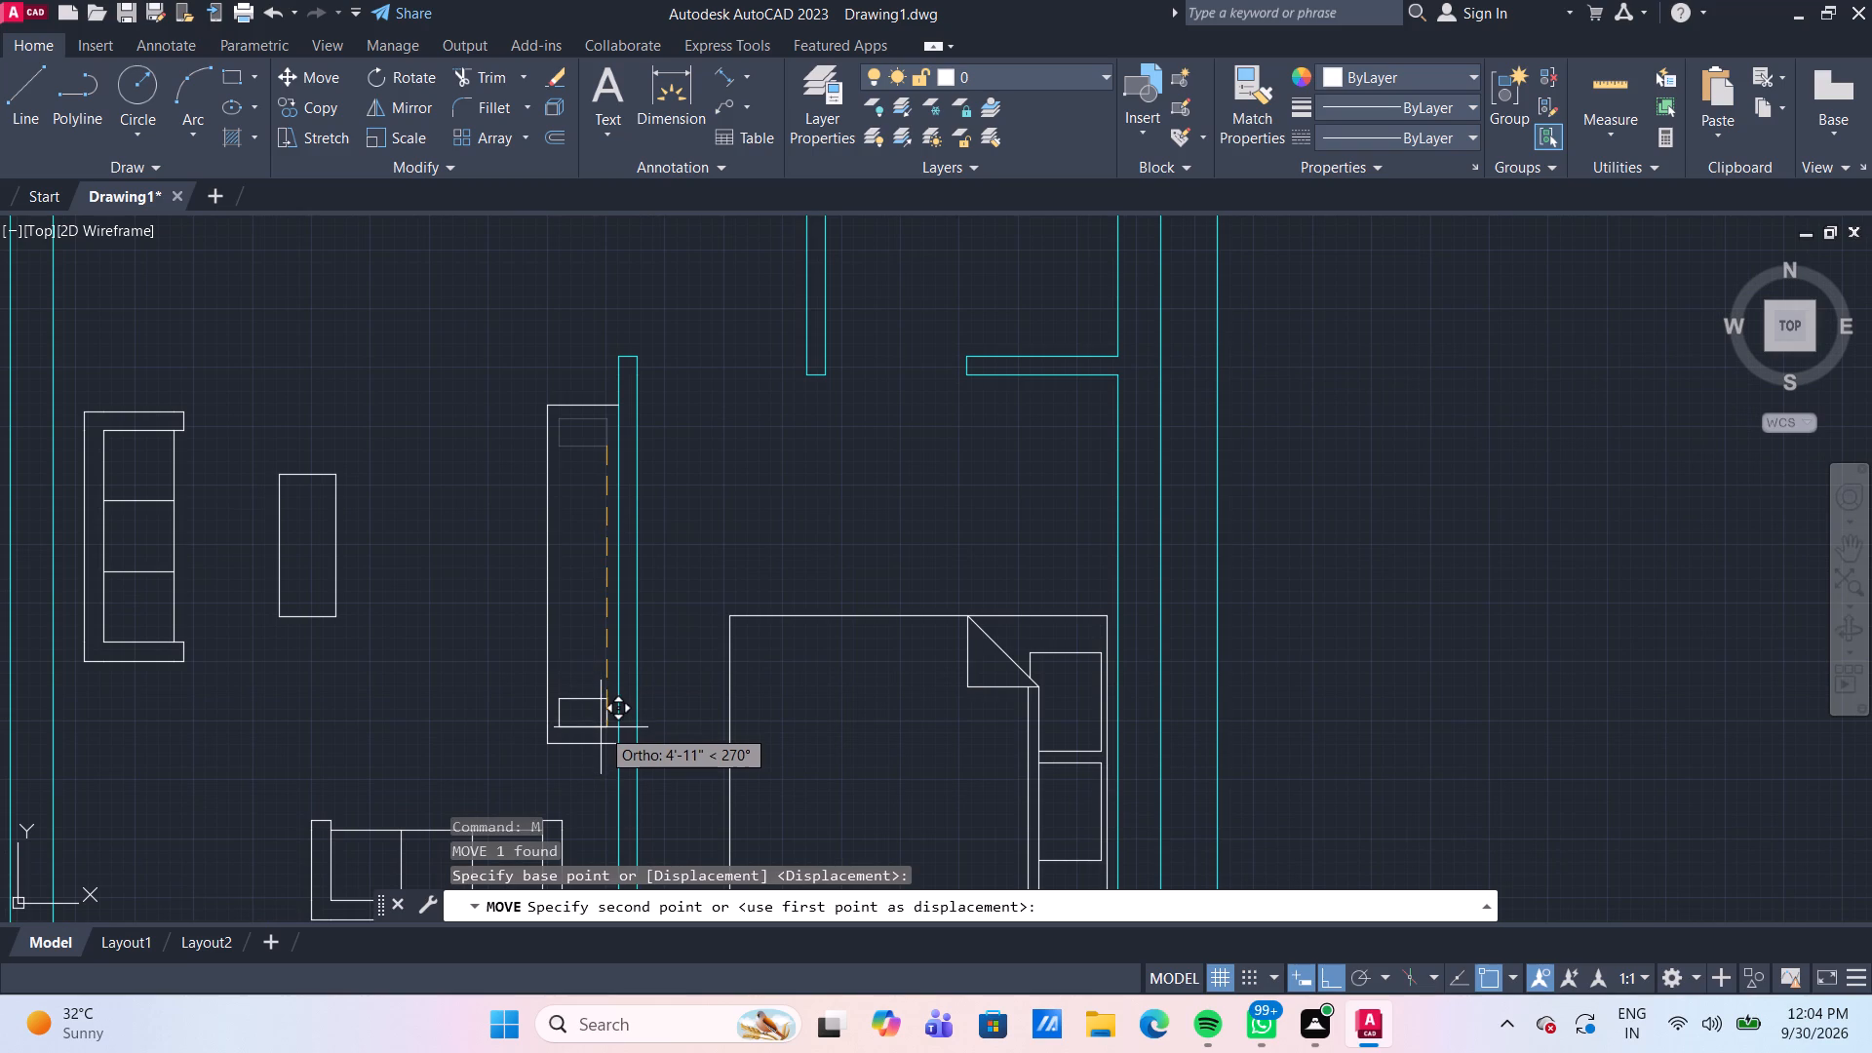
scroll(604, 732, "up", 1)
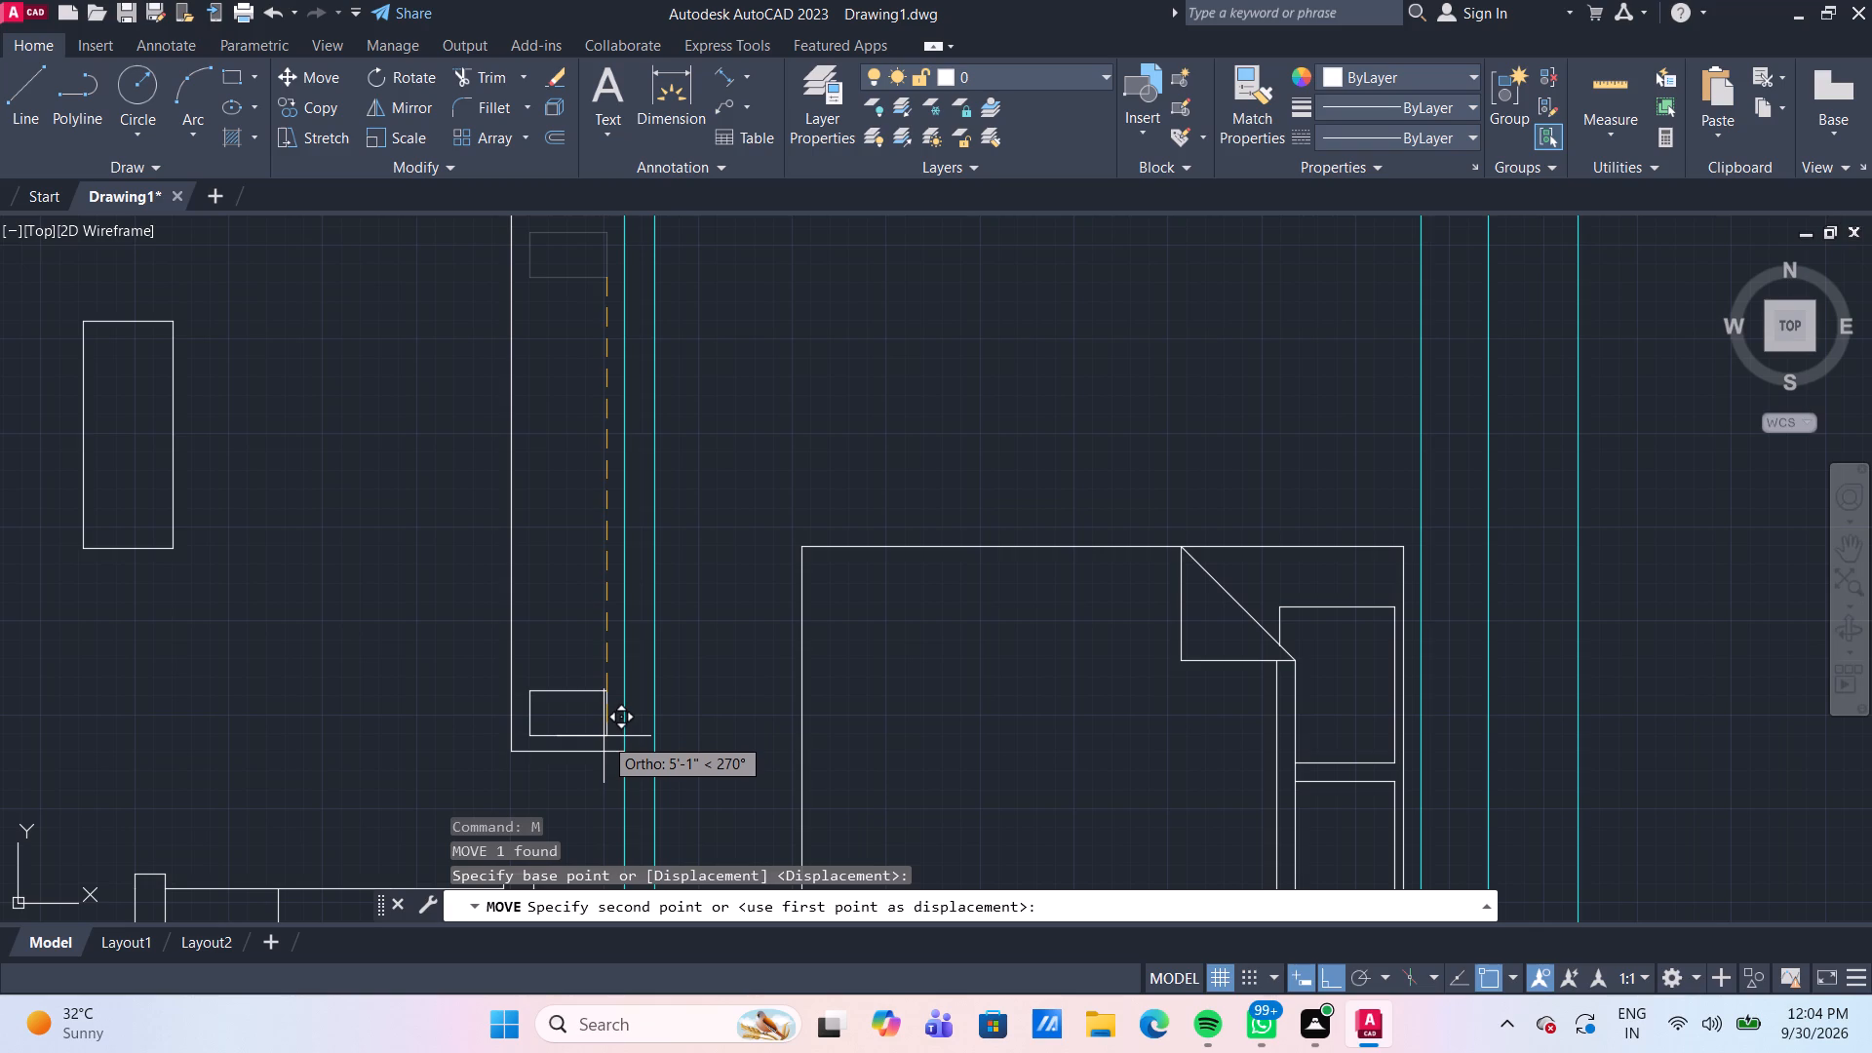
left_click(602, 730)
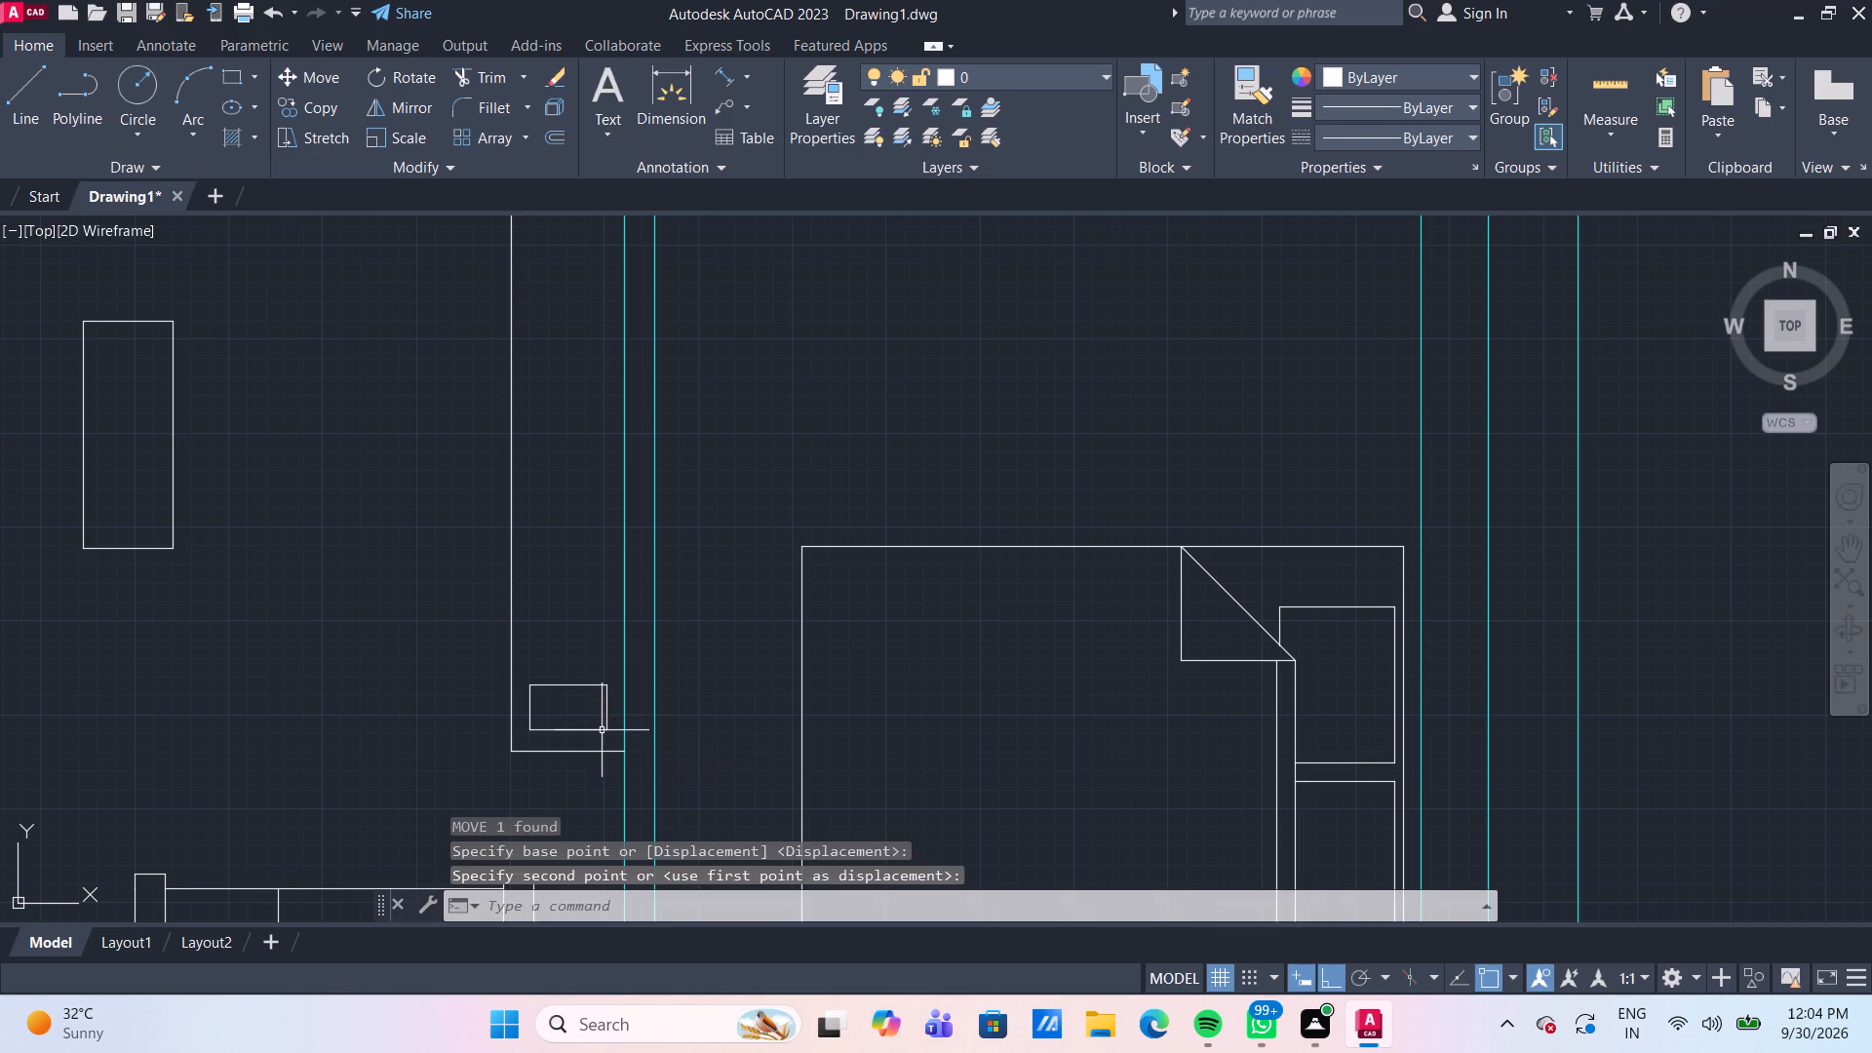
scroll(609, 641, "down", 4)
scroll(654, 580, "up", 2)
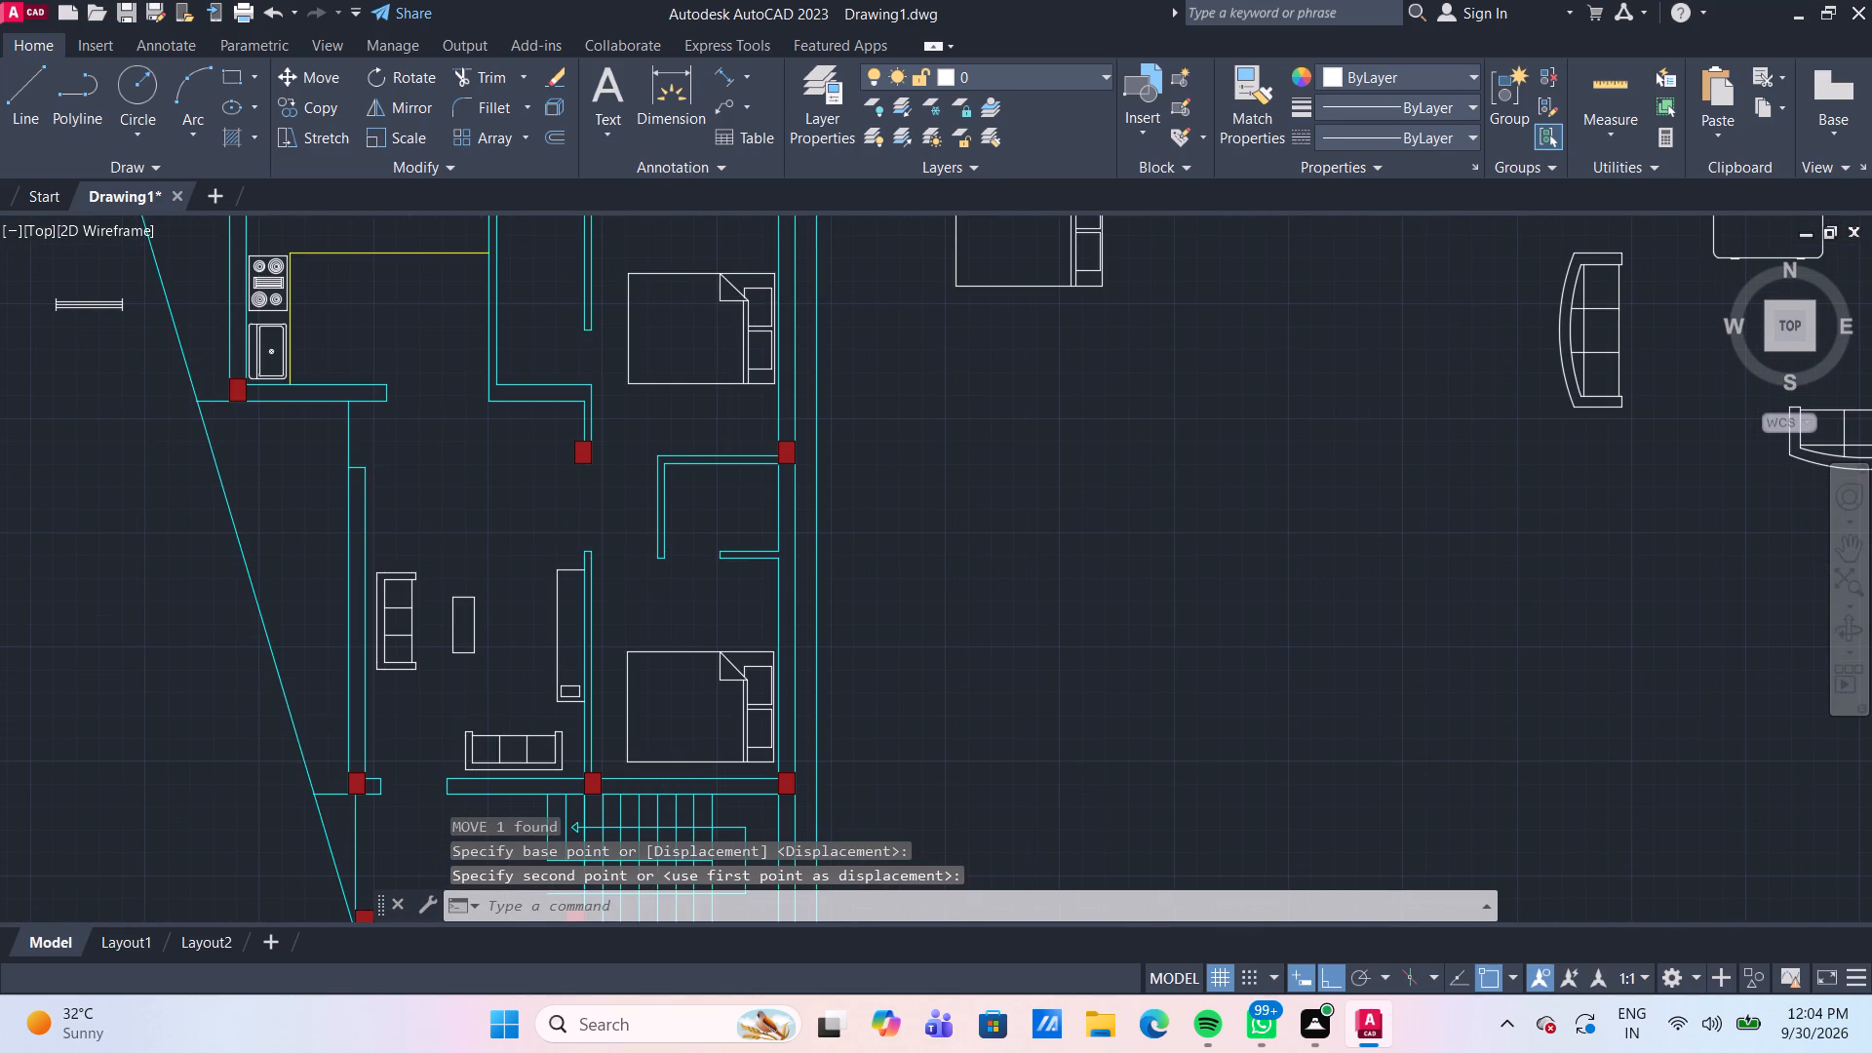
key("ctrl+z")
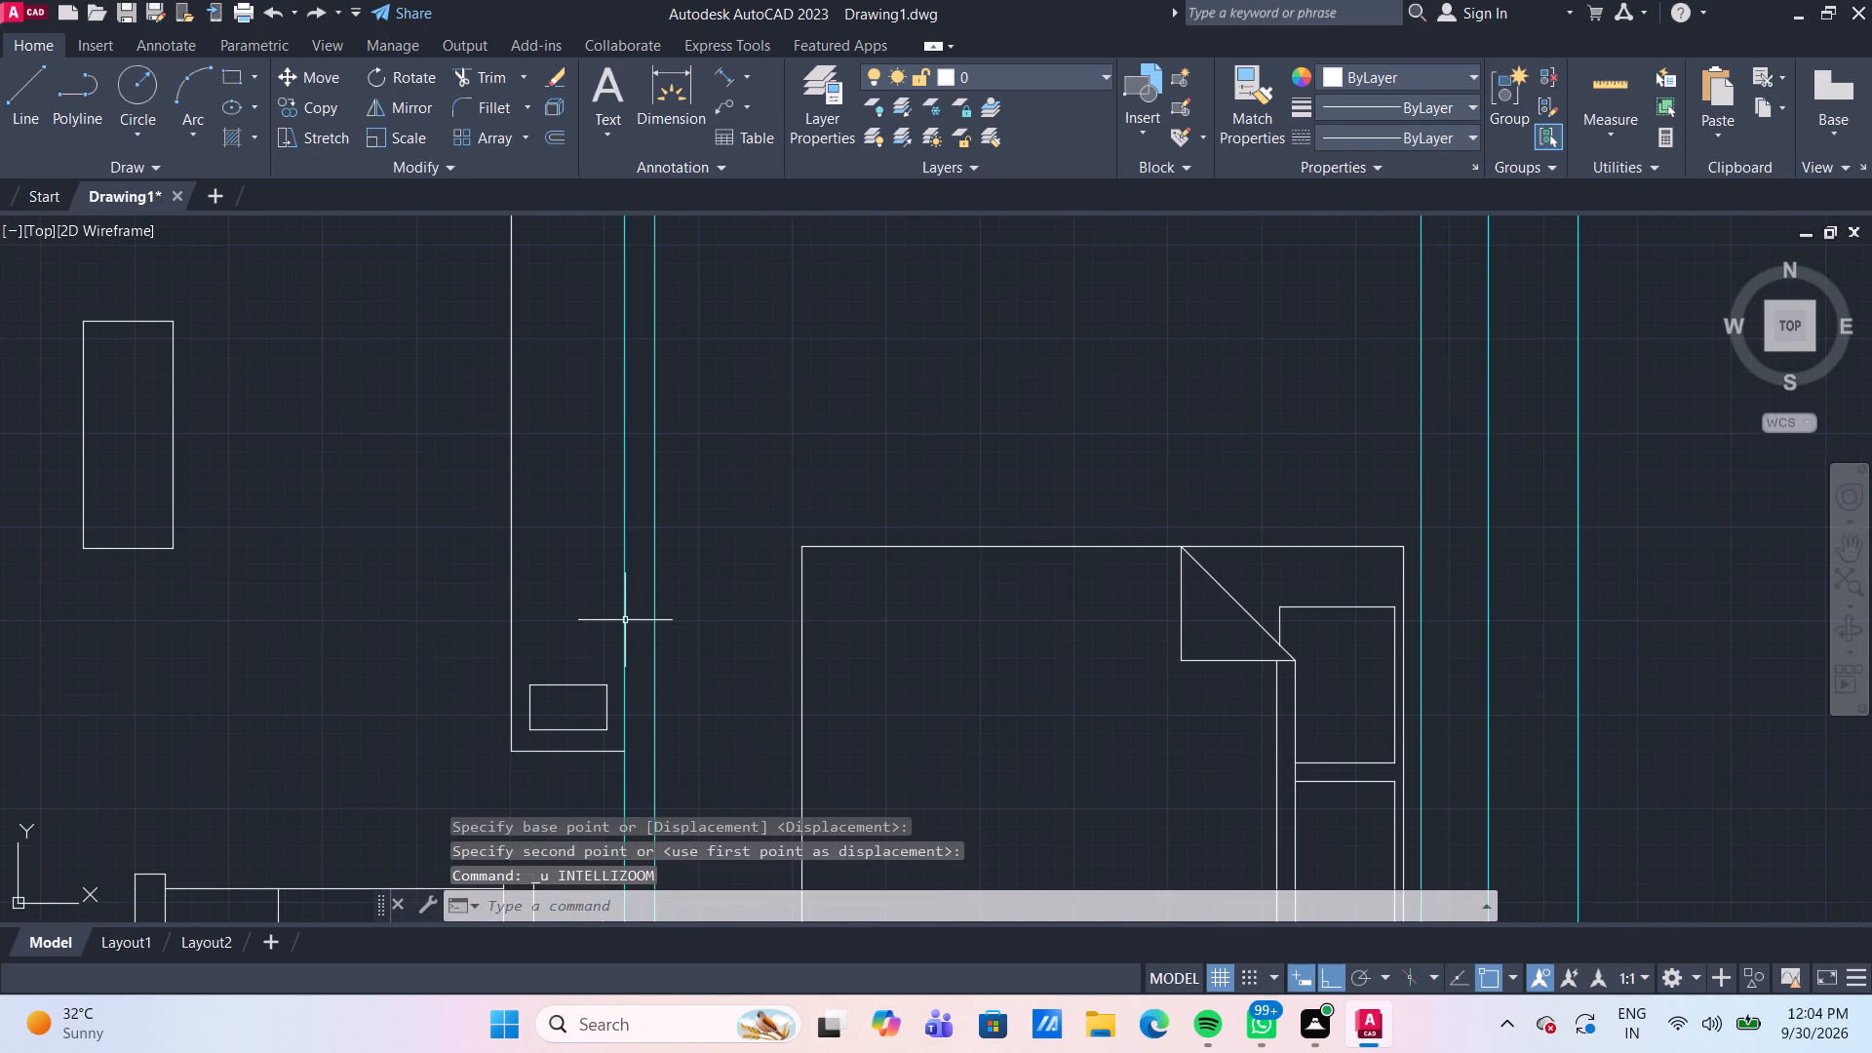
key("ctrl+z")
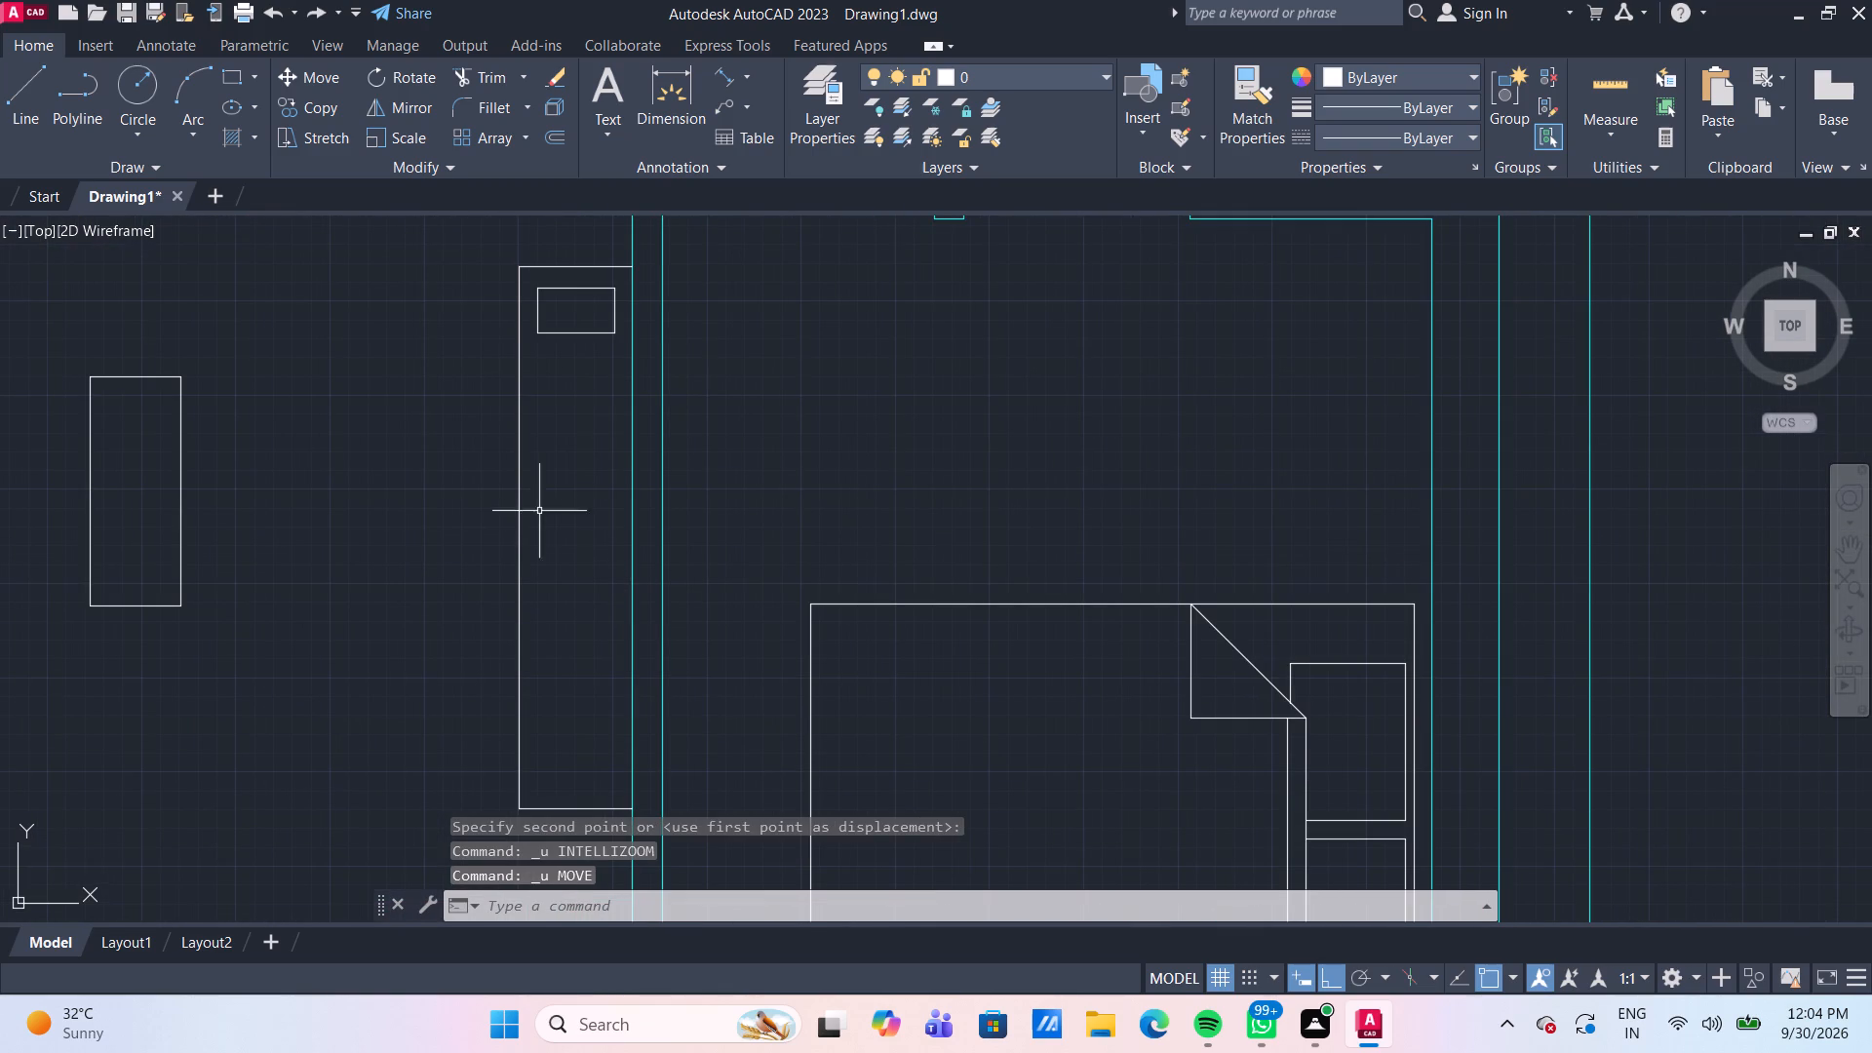
Copy the small rectangle about 5' straight down to the lower end of the cabinet.
left_click(601, 334)
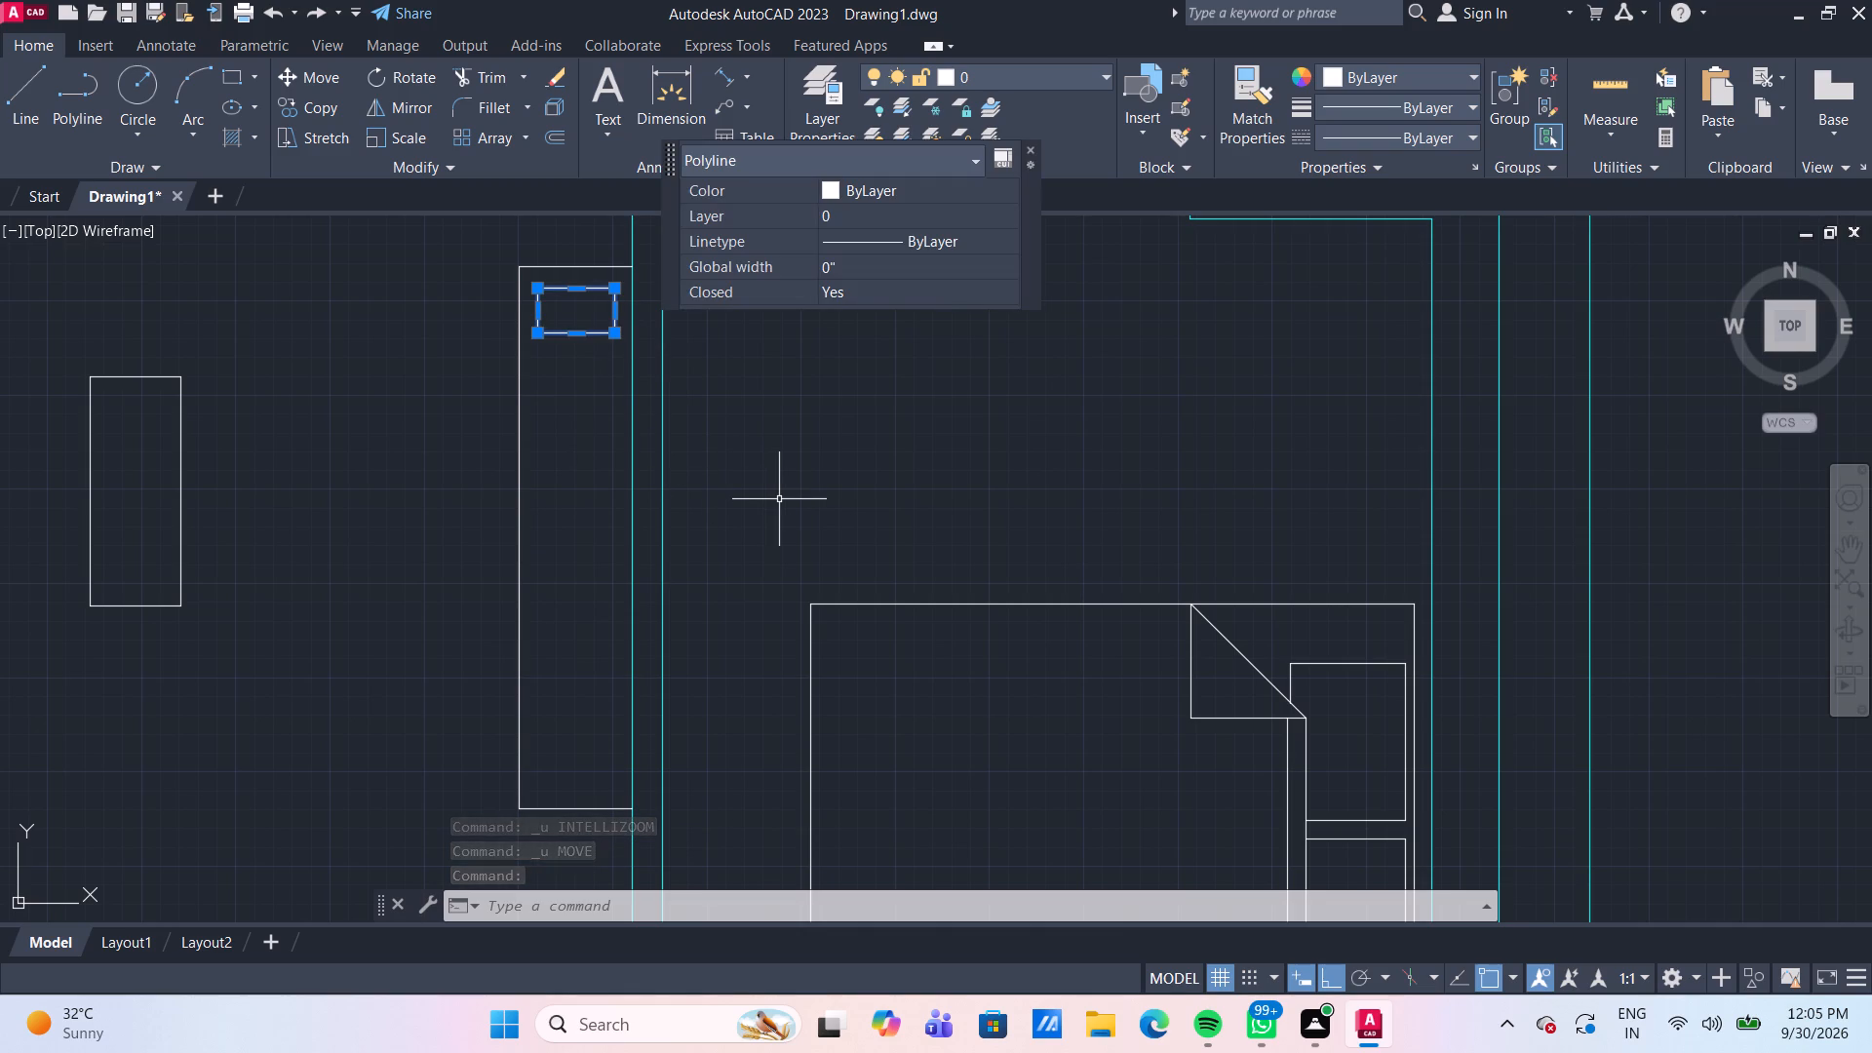
type("CO")
key("Return")
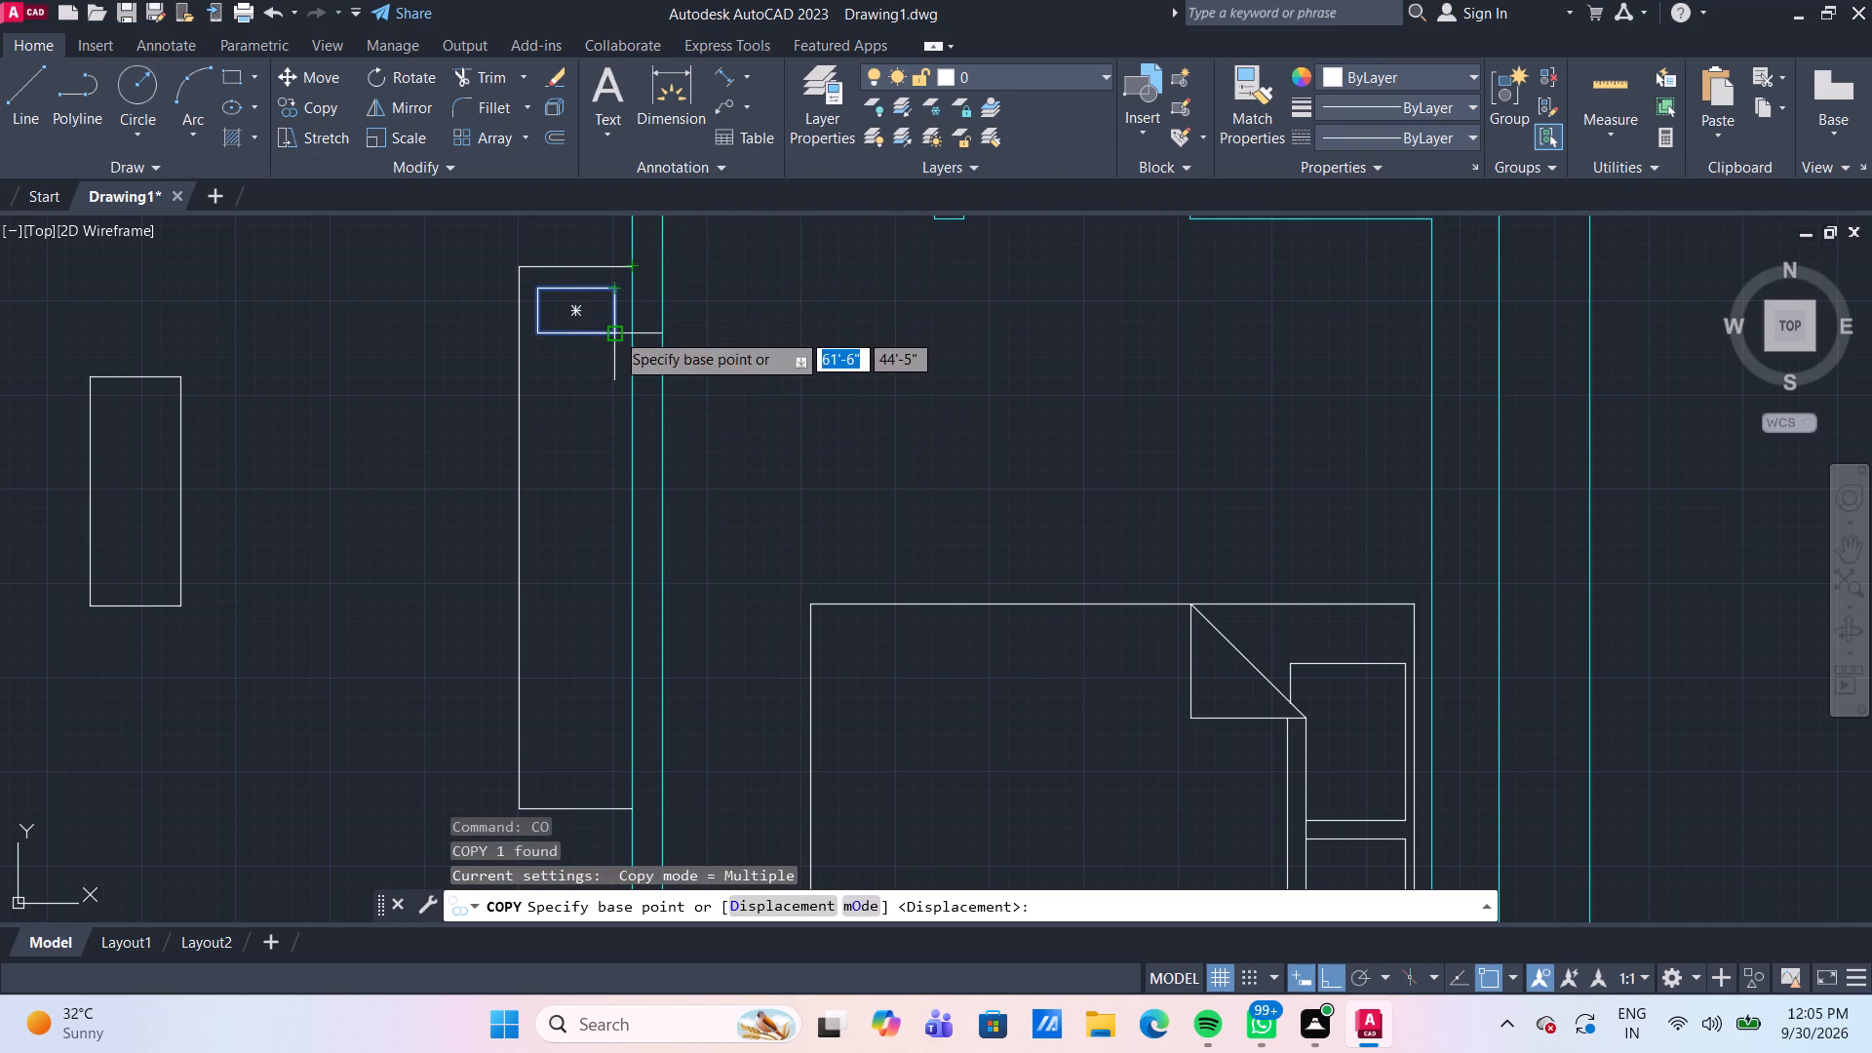
left_click(615, 331)
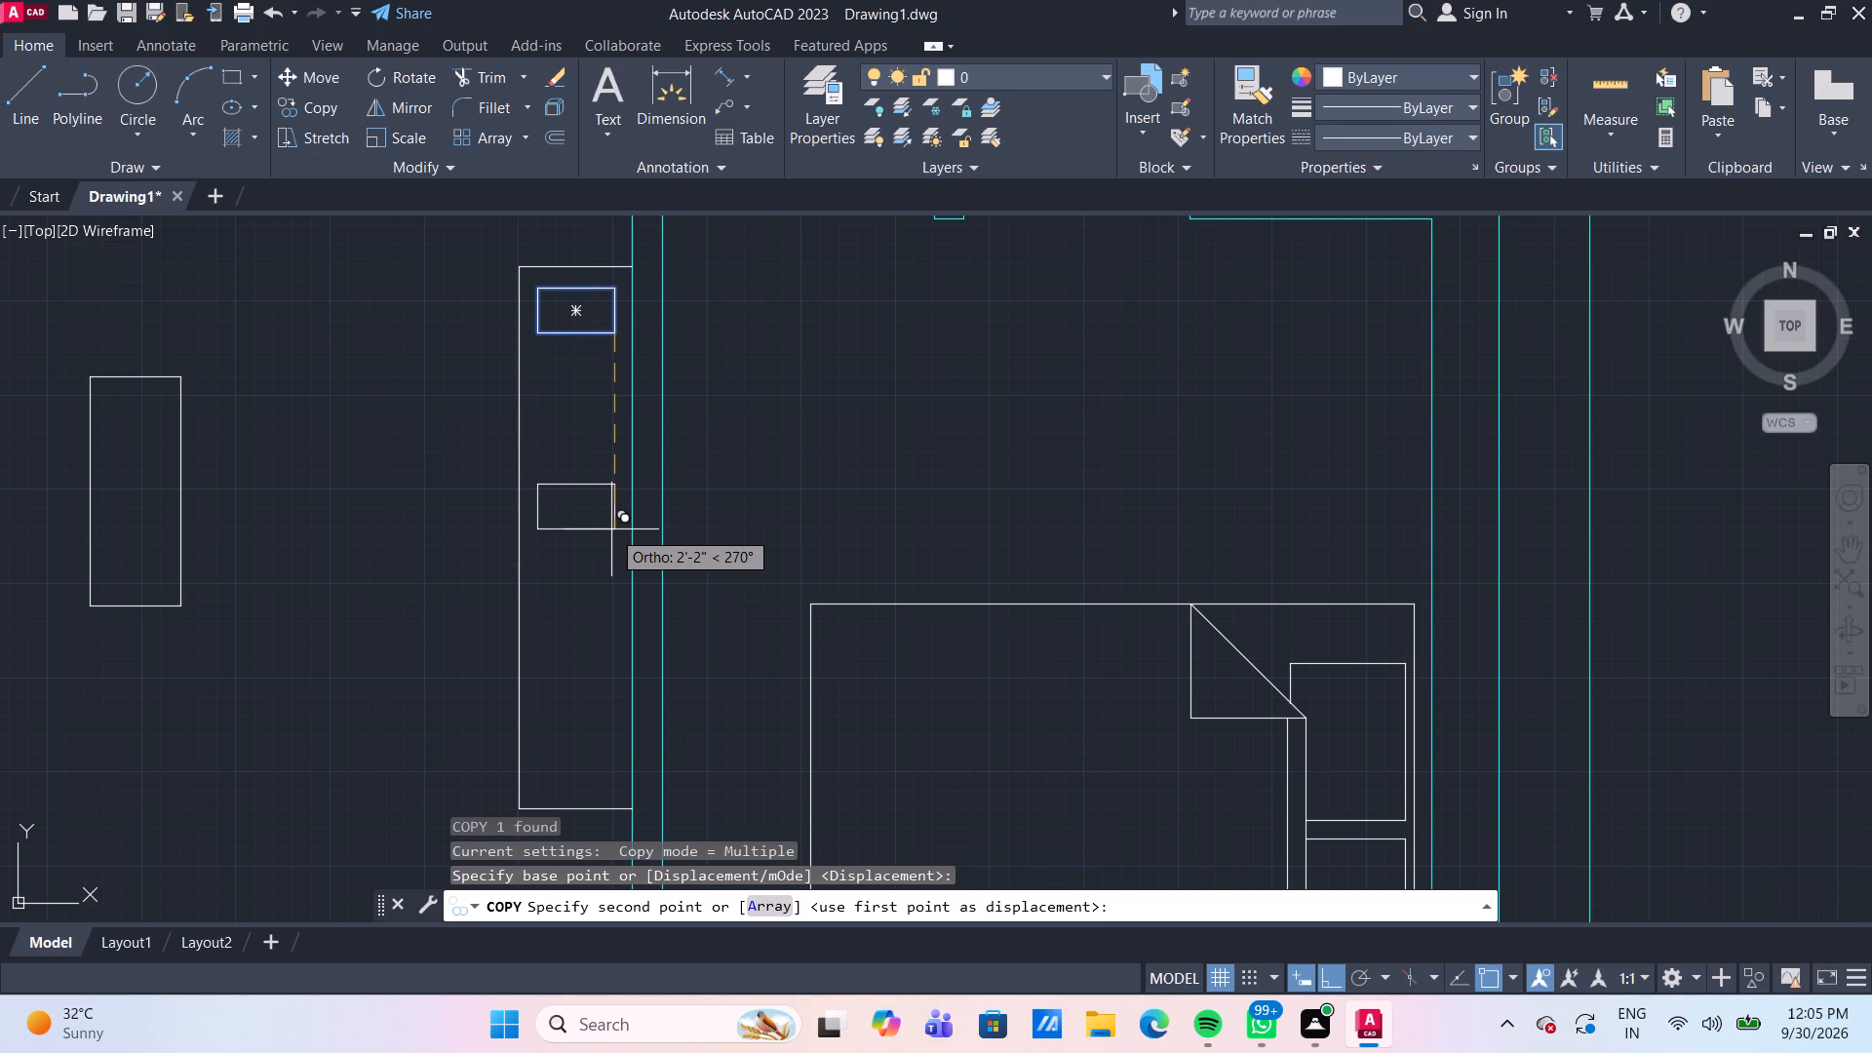
left_click(606, 788)
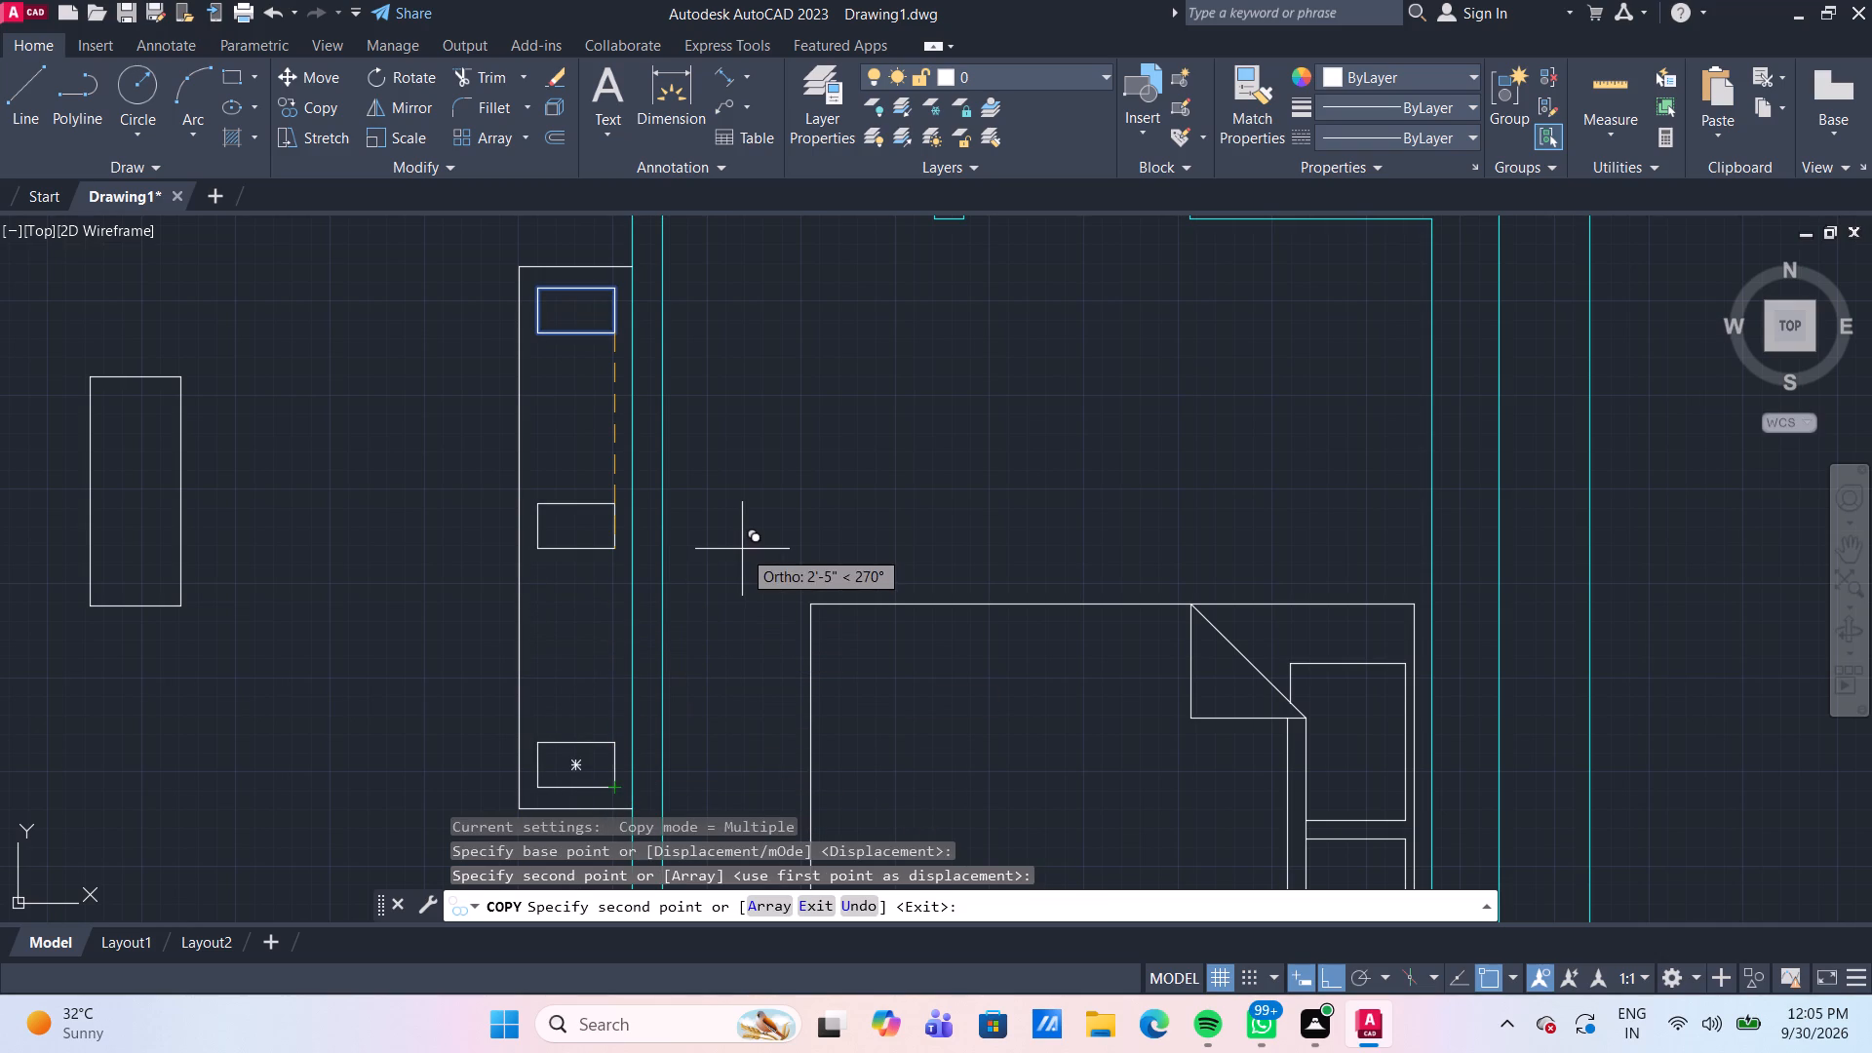
key("Escape")
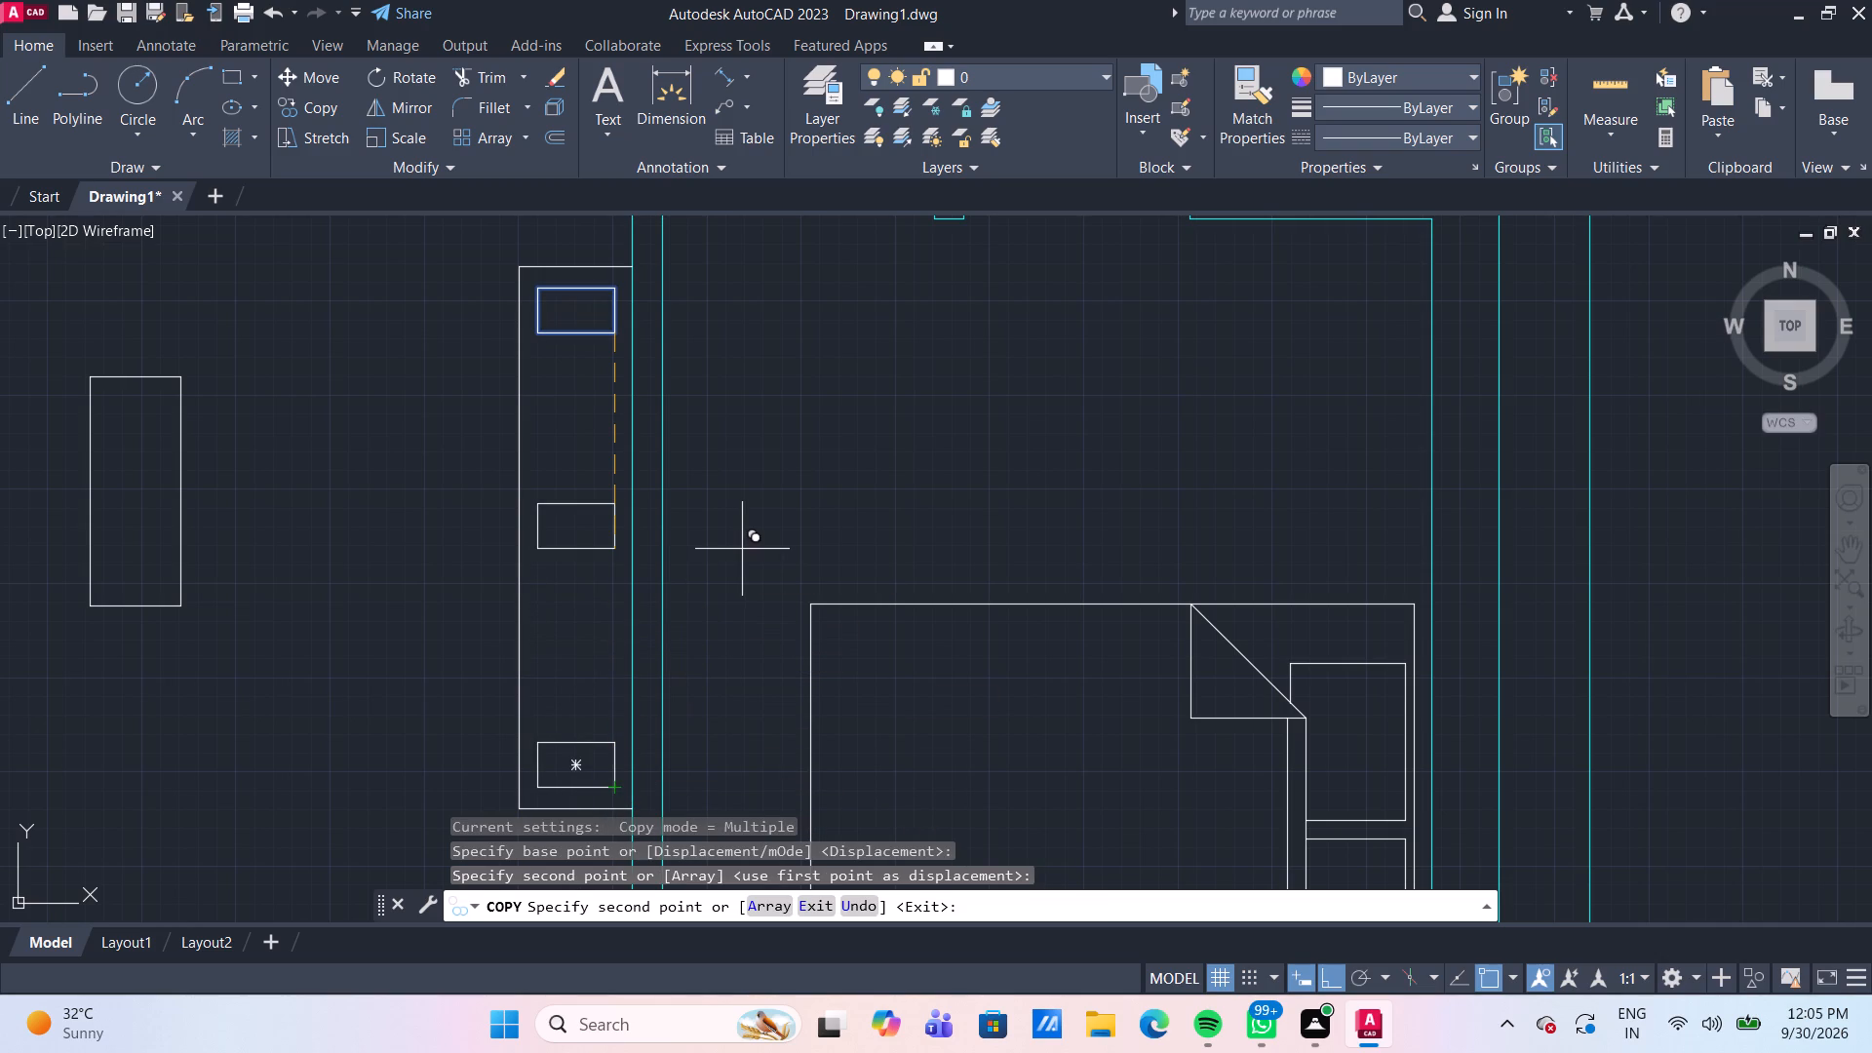
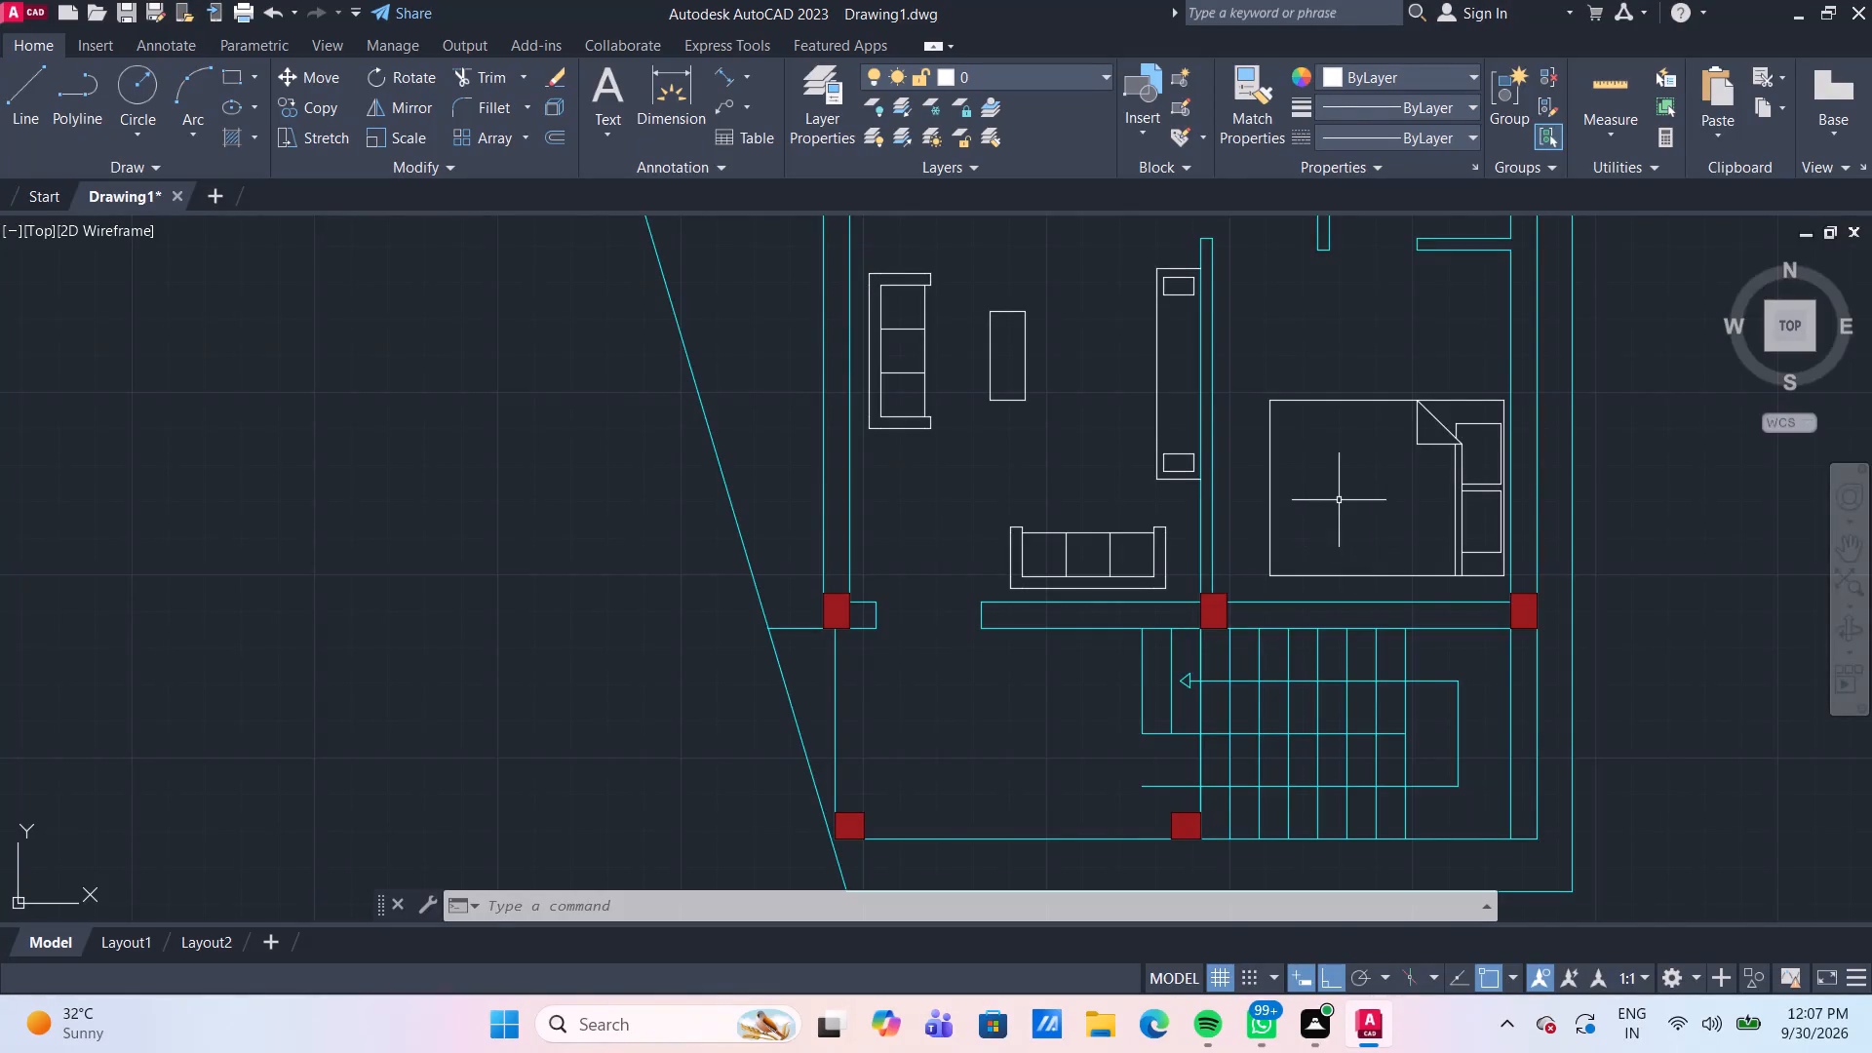
Draw a narrow rectangle about 3" wide and 3'-10" high inside the living-room cabinet, between its two small end rectangles.
middle_click_drag(1341, 499, 1192, 526)
scroll(1021, 407, "up", 1)
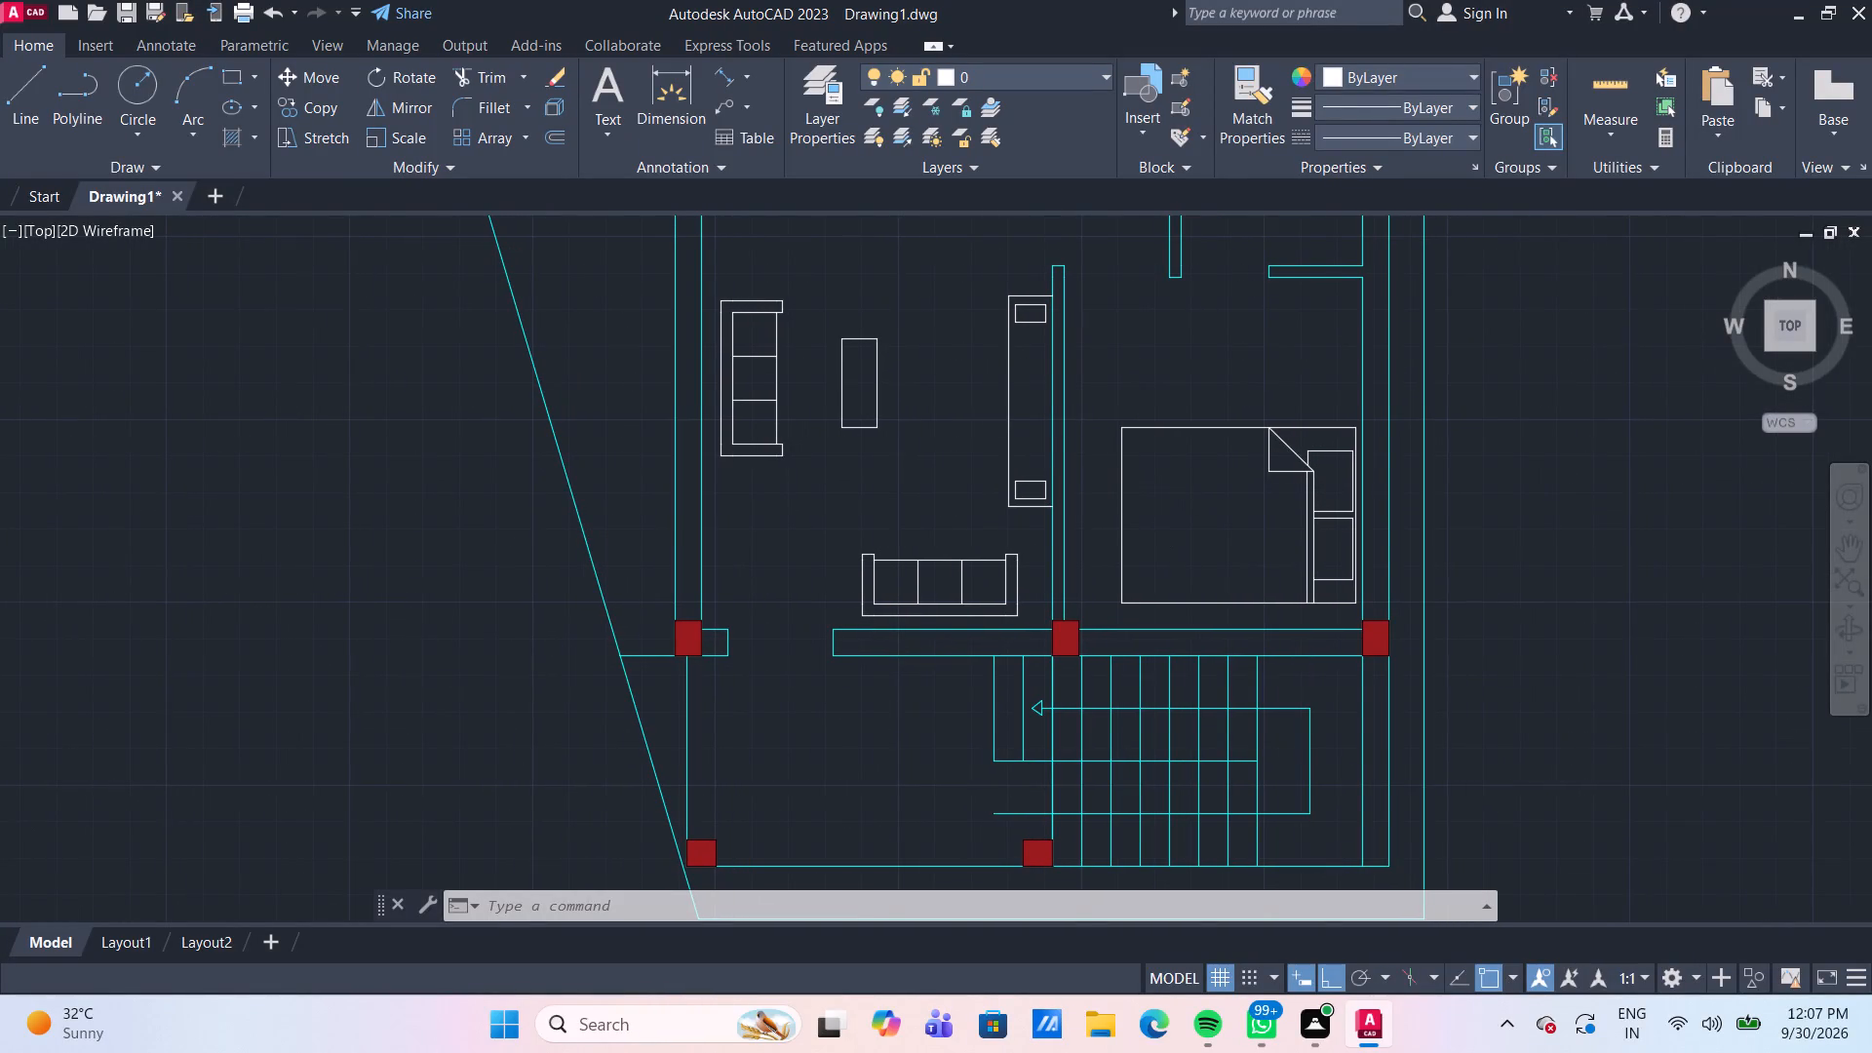
middle_click_drag(1021, 407, 919, 431)
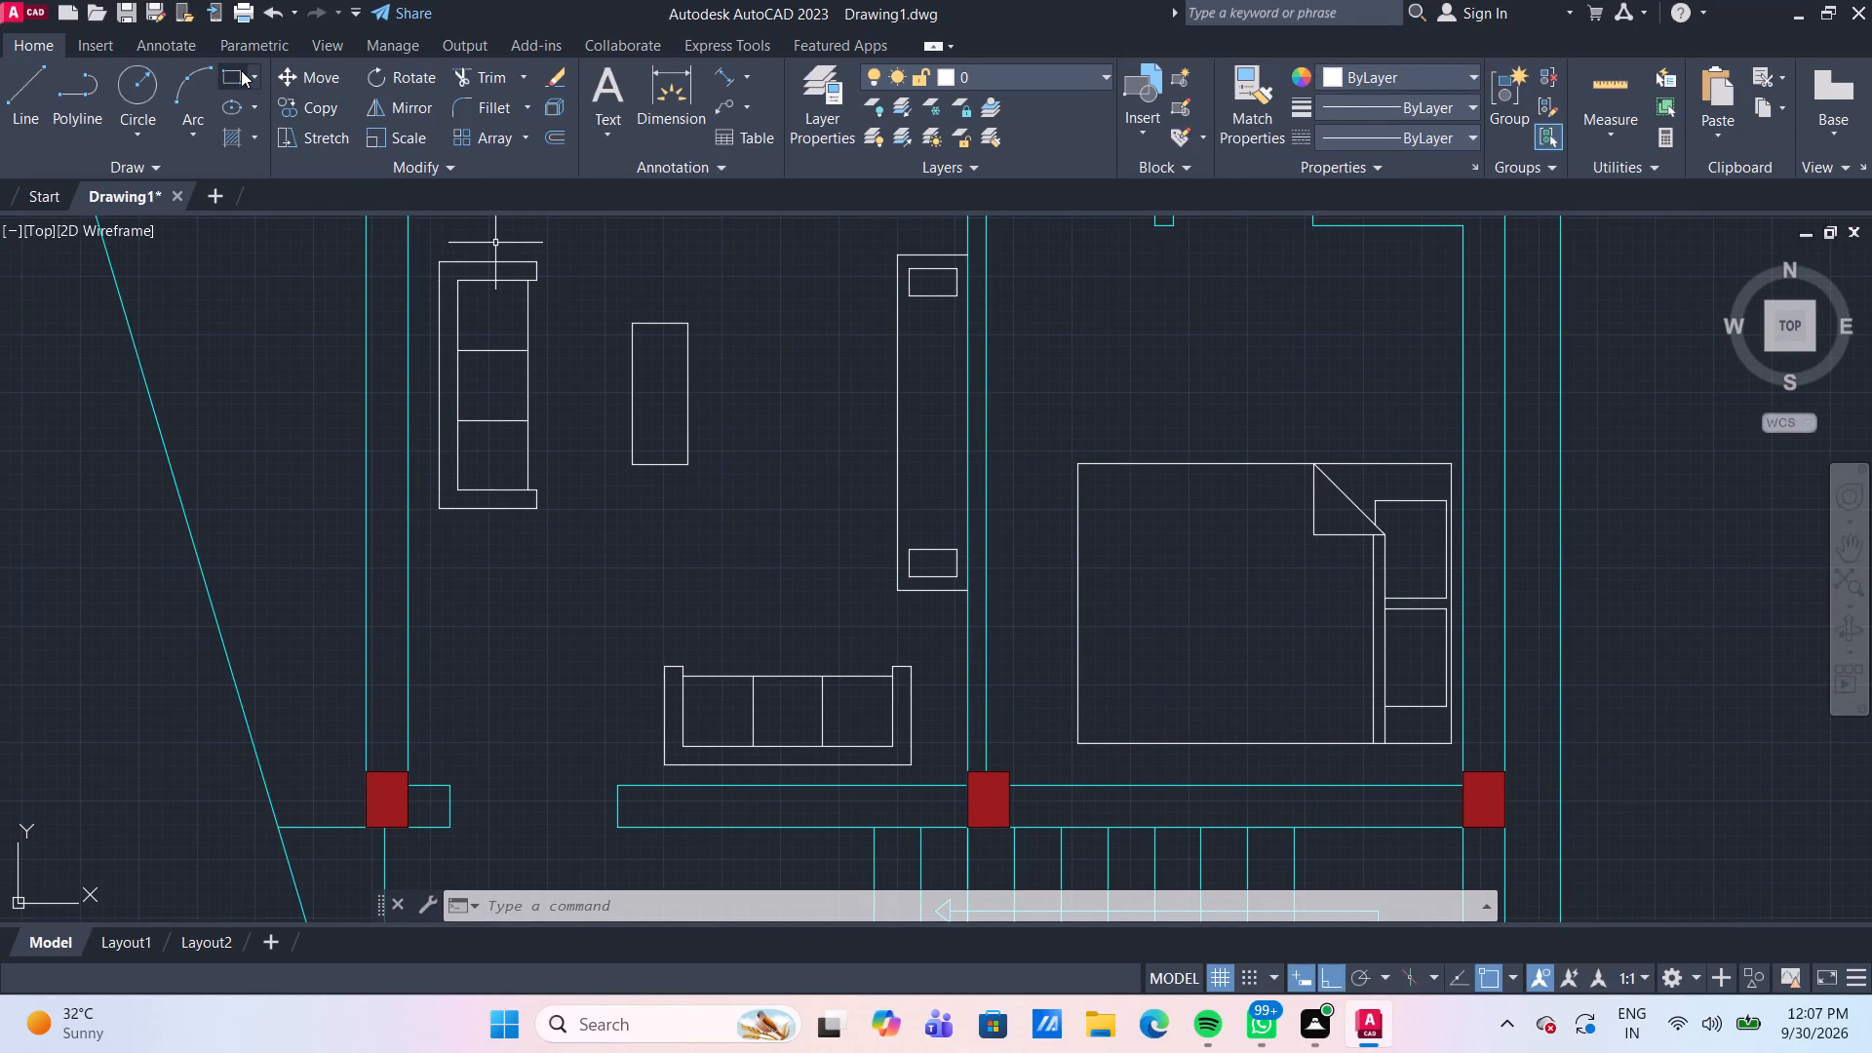
left_click(241, 70)
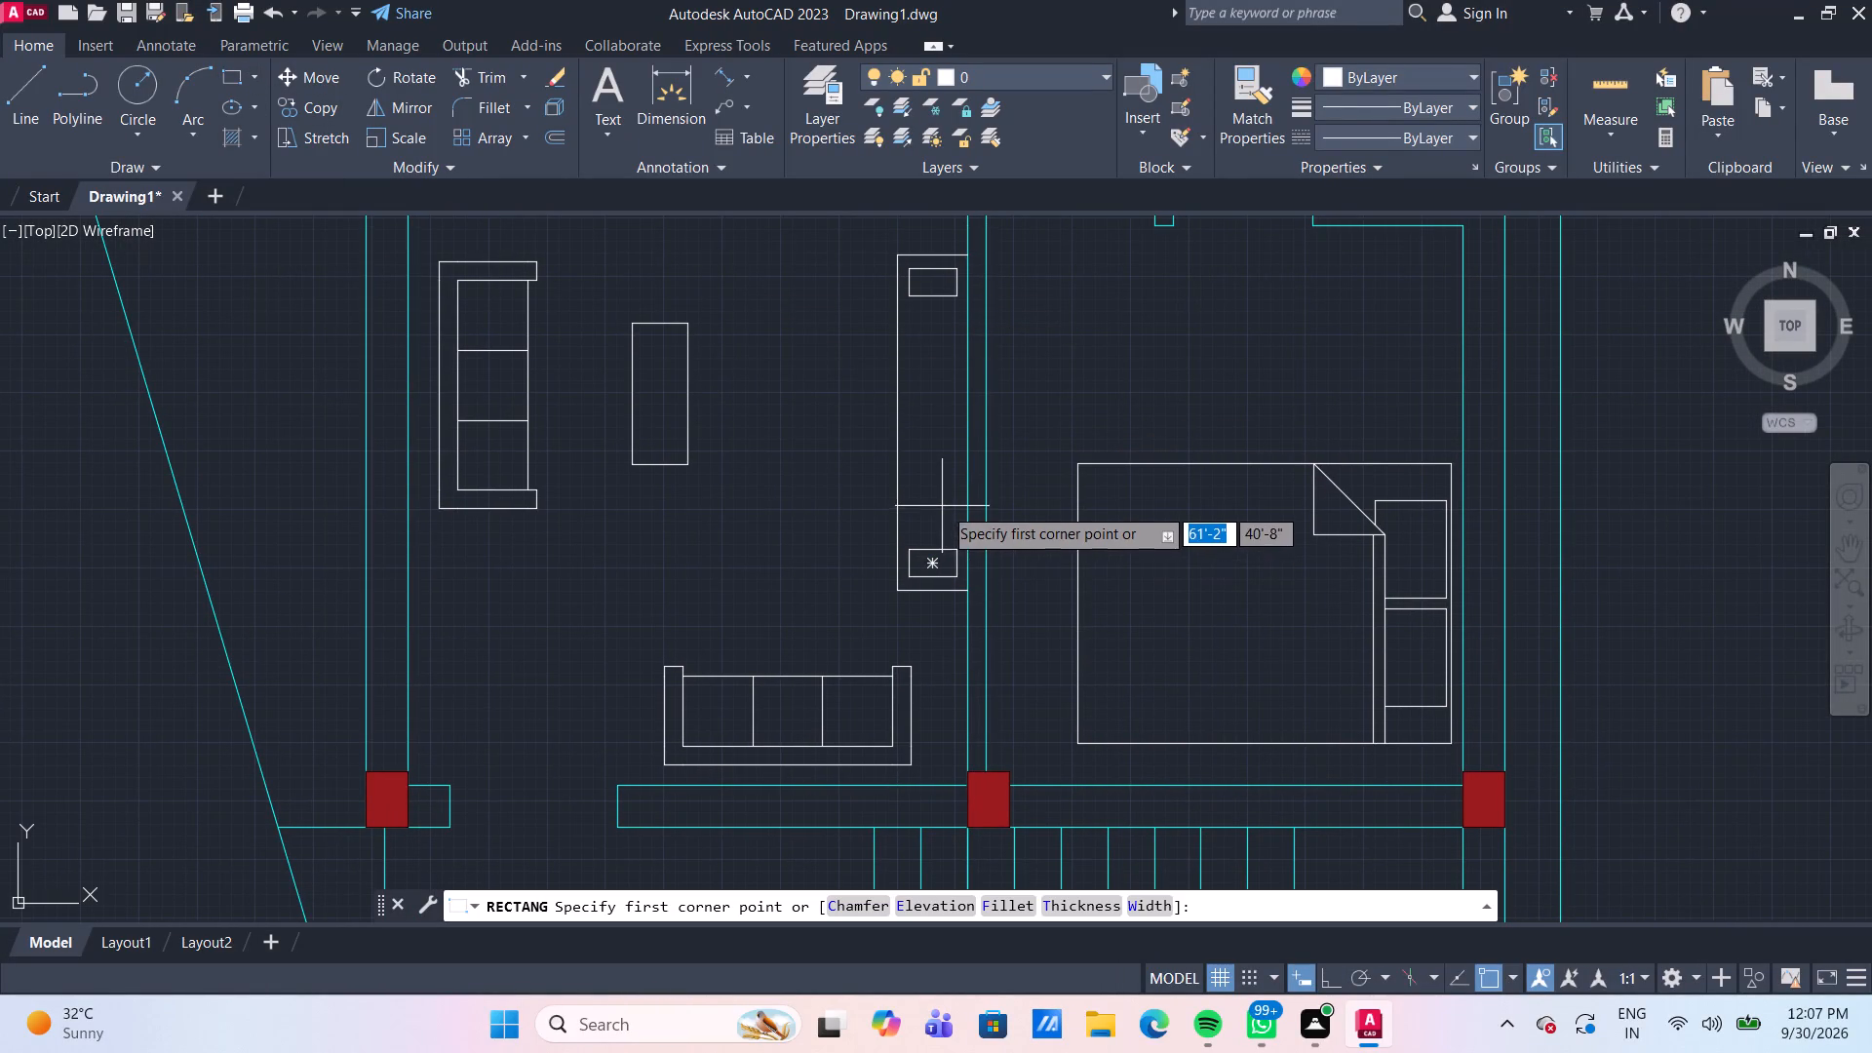
scroll(955, 528, "up", 2)
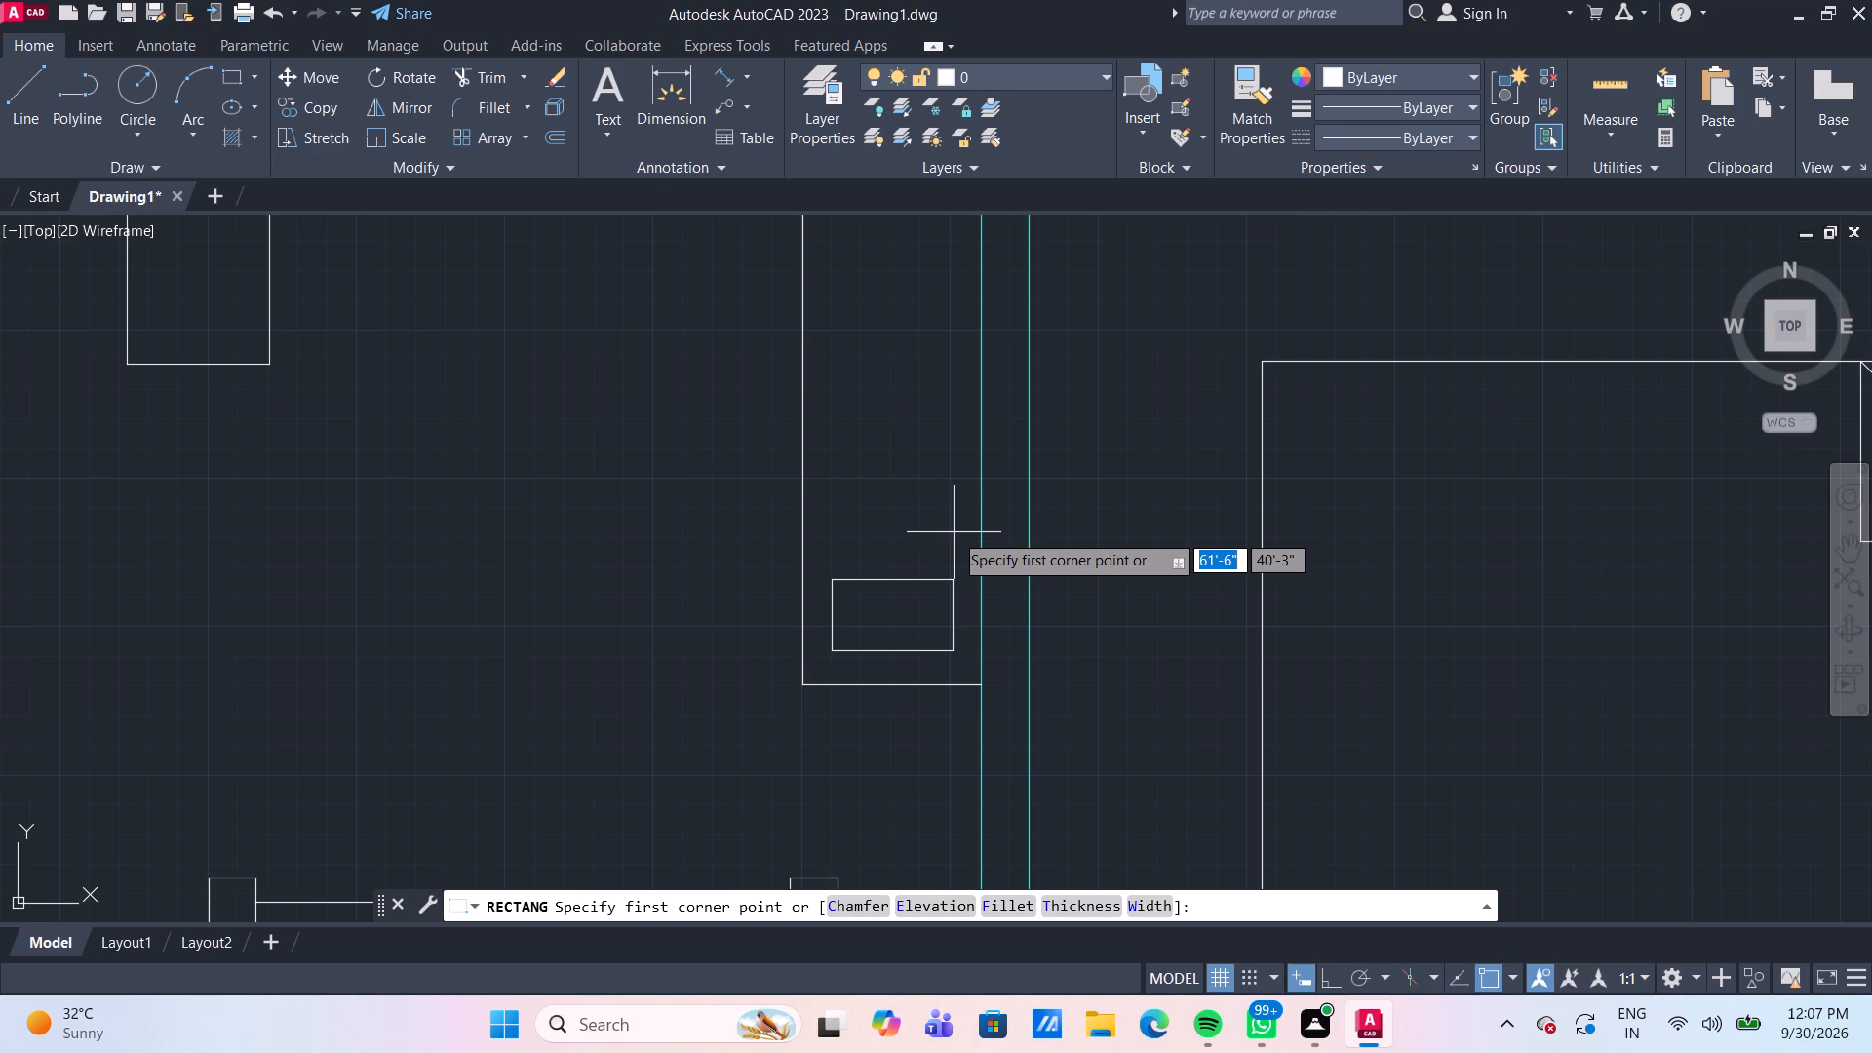
left_click(952, 532)
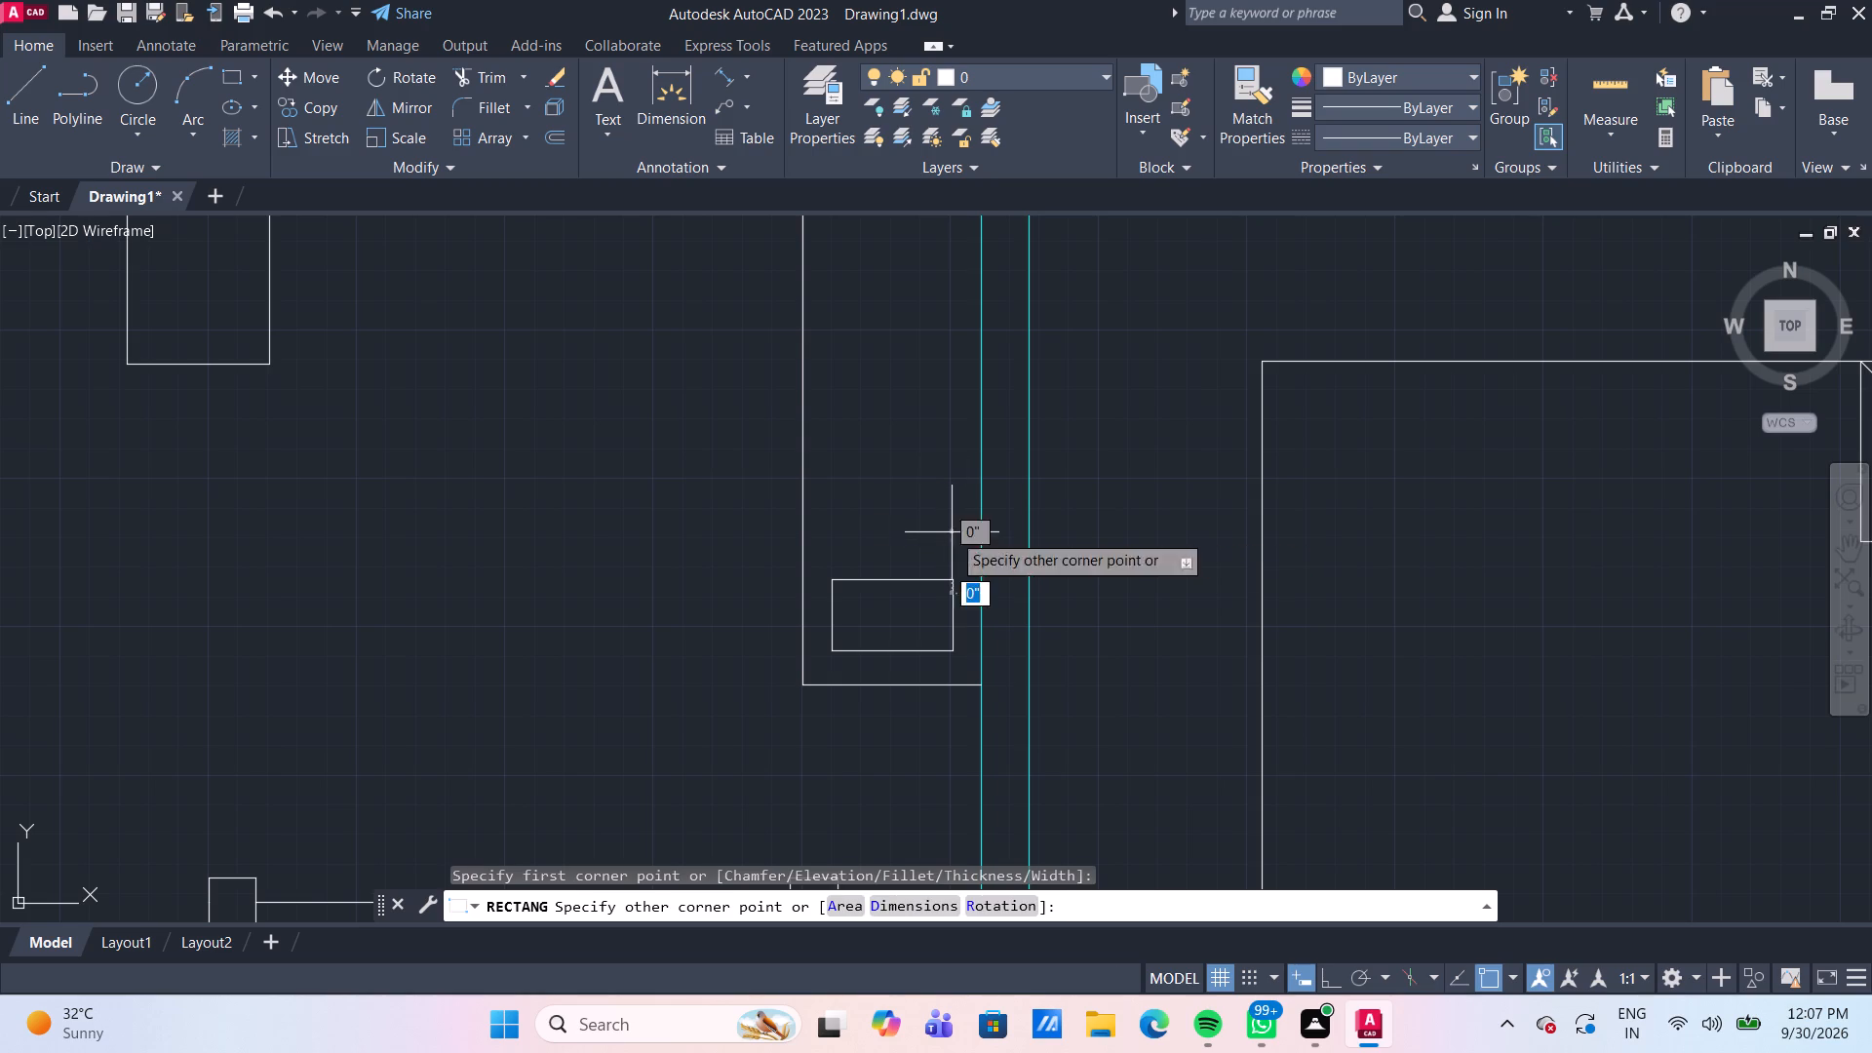
scroll(889, 323, "down", 1)
middle_click_drag(888, 320, 877, 371)
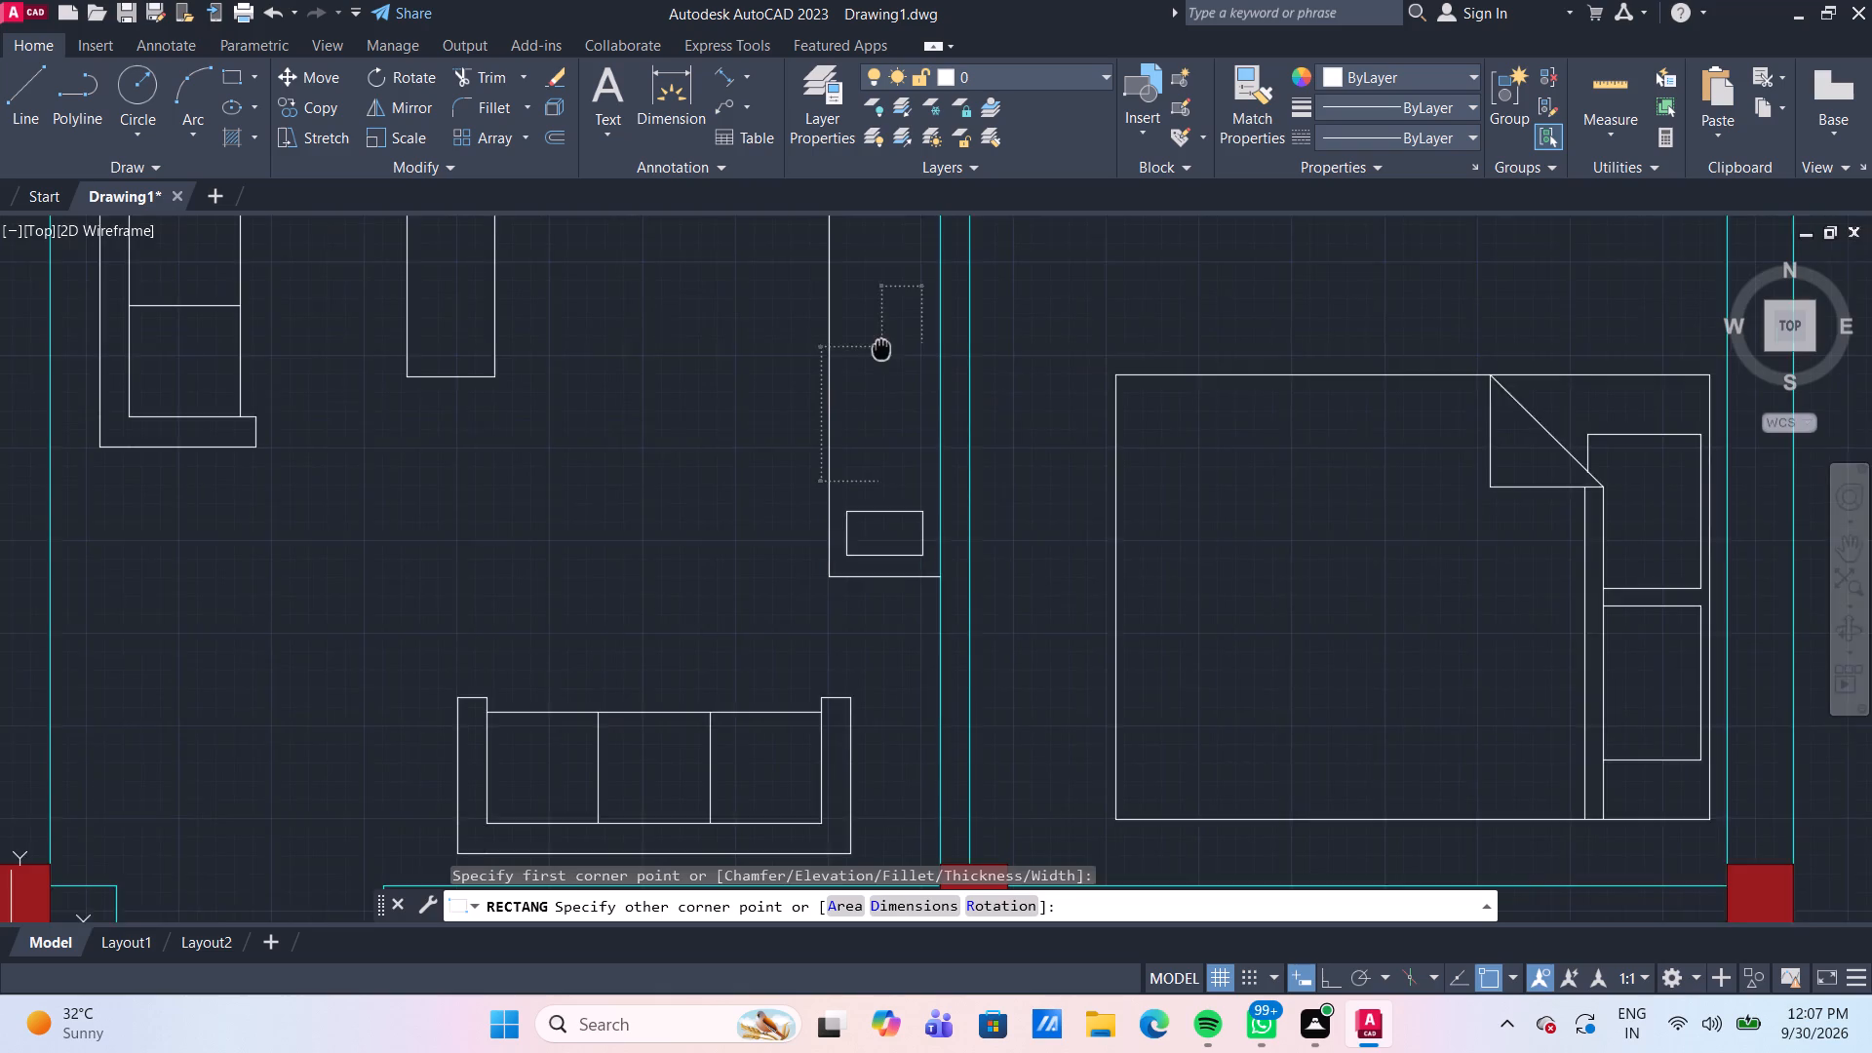
middle_click_drag(877, 371, 847, 445)
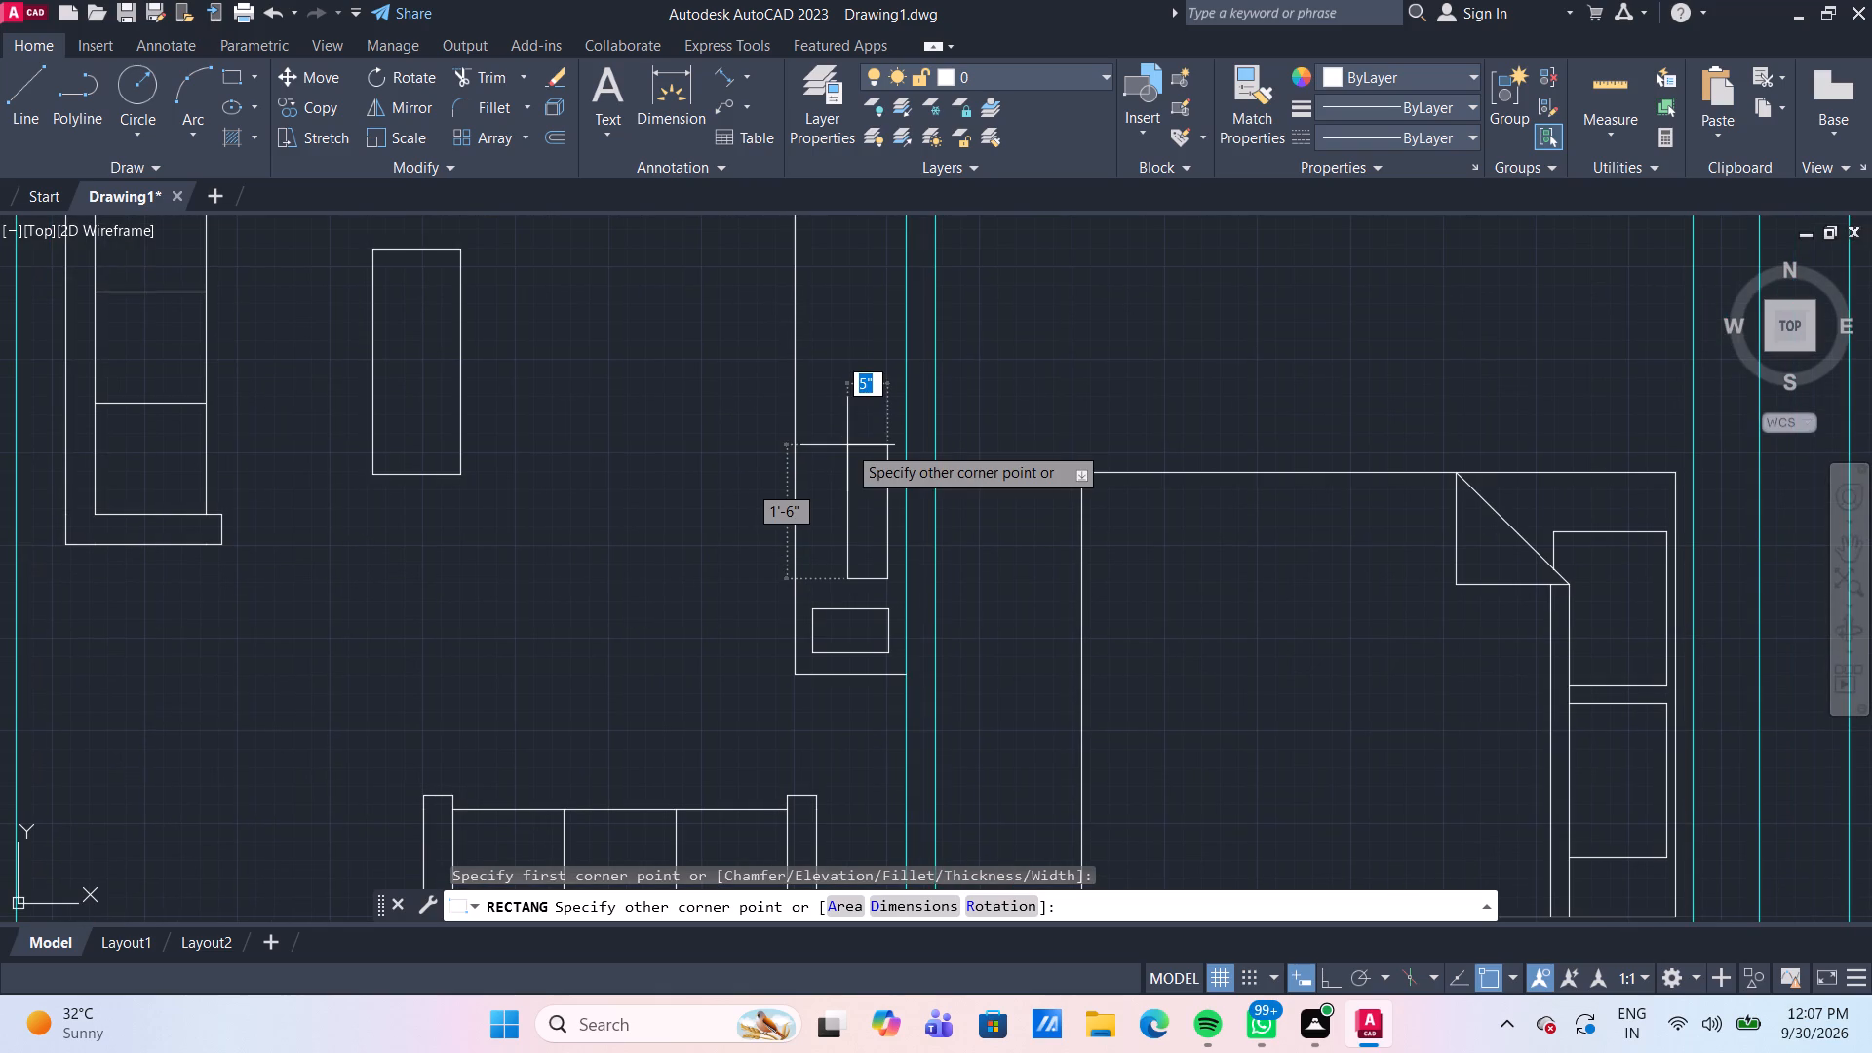
scroll(847, 445, "down", 2)
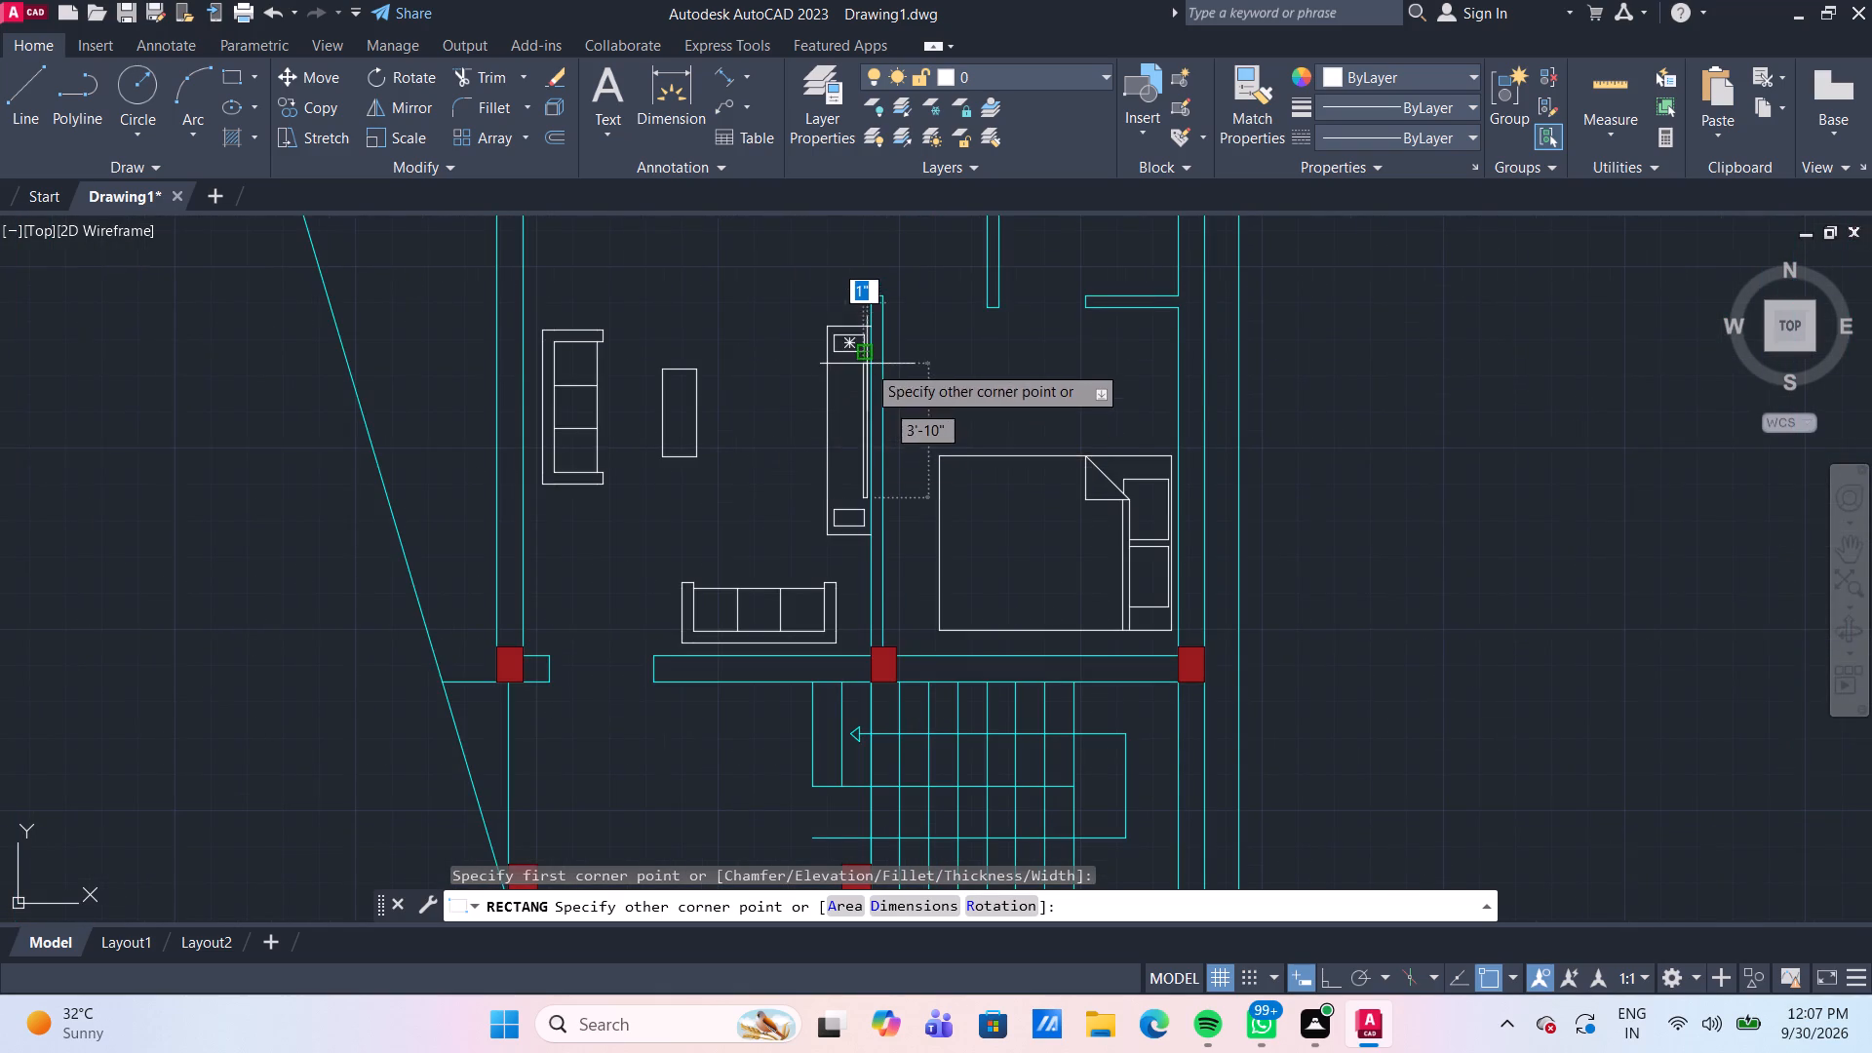
scroll(867, 364, "up", 3)
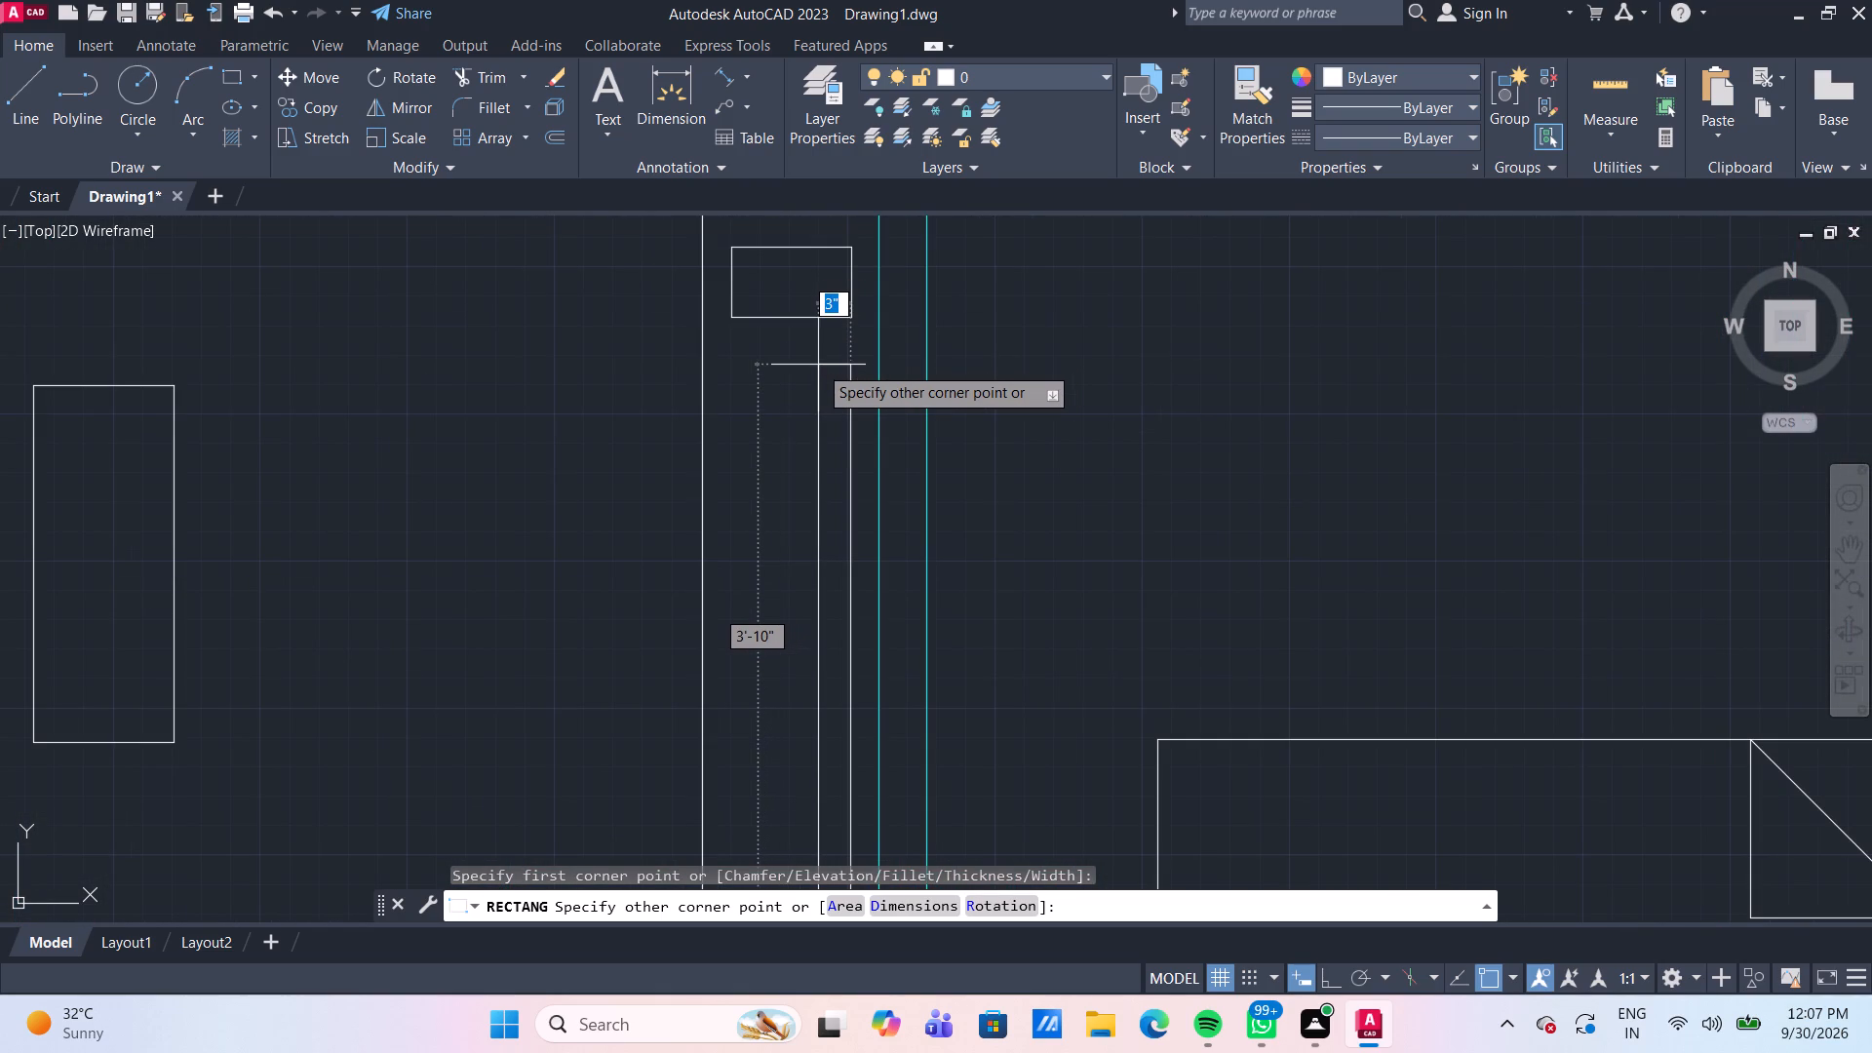
left_click(818, 365)
Open DesignCenter and display the blocks of Home - Space Planner.dwg.
scroll(820, 369, "down", 3)
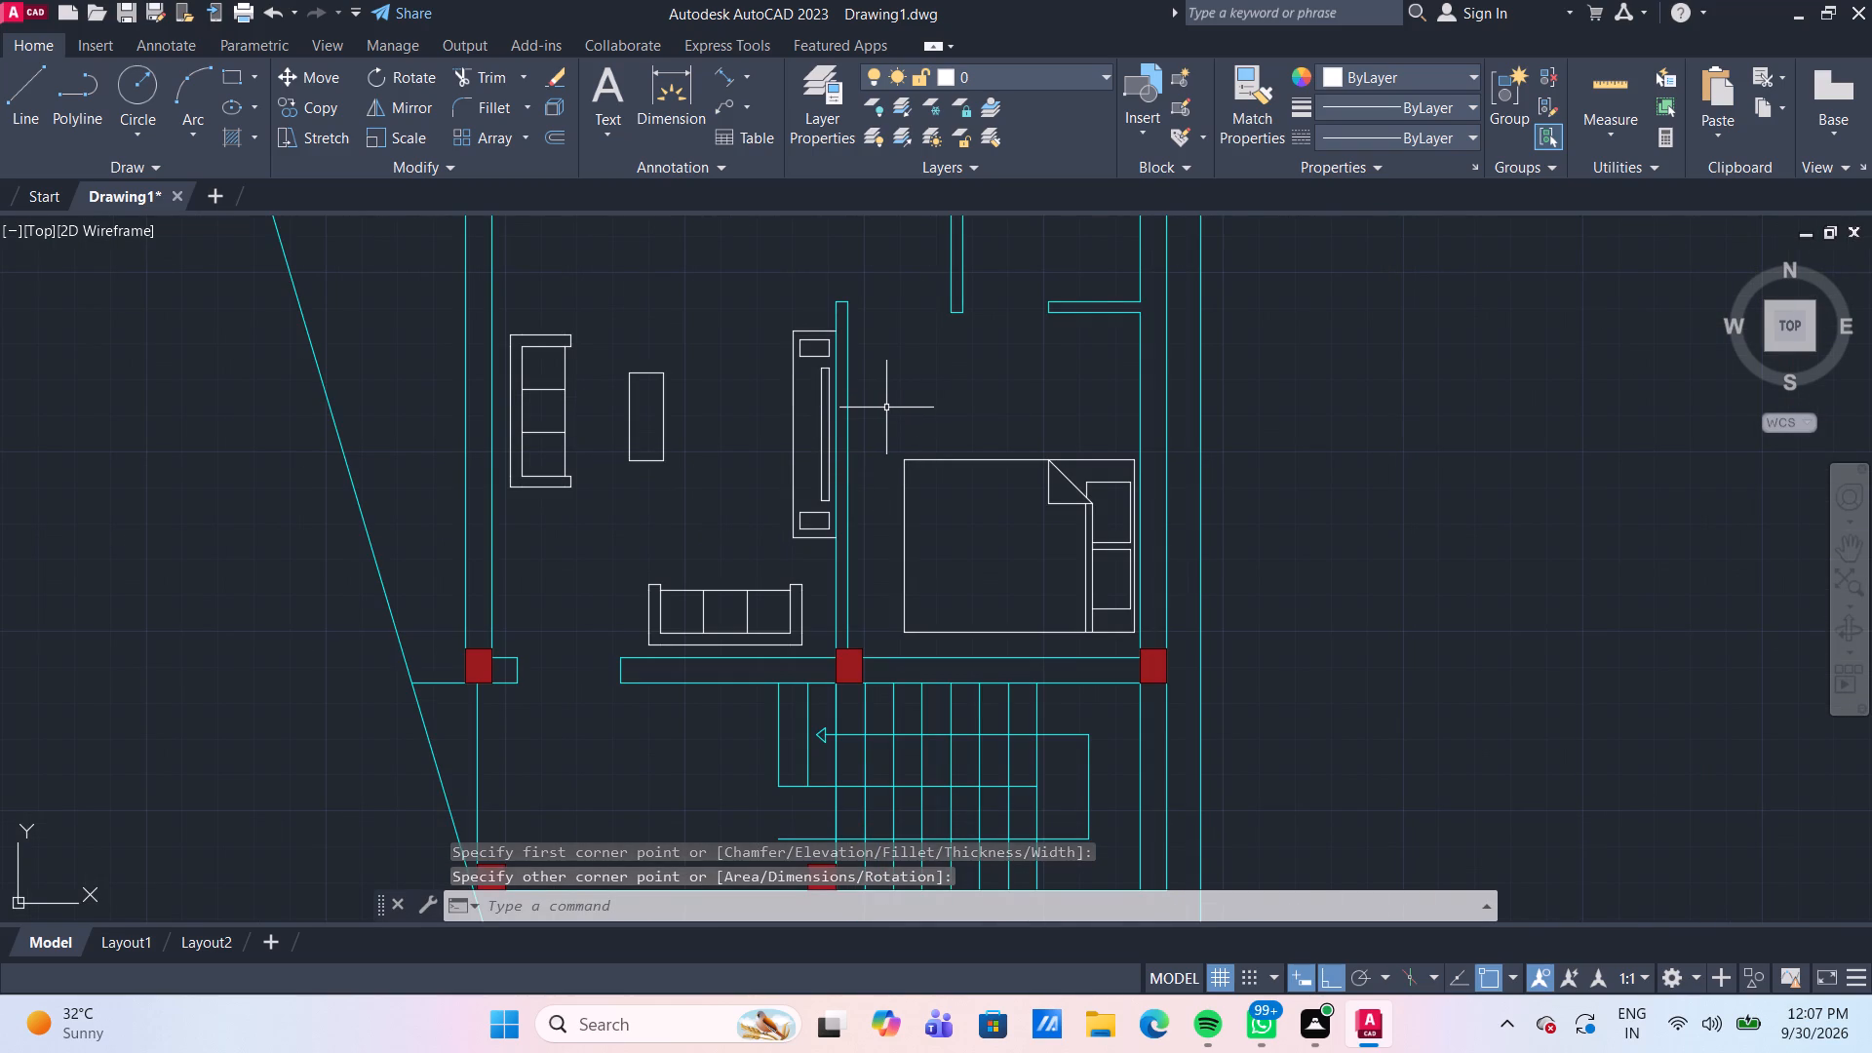
scroll(886, 408, "up", 1)
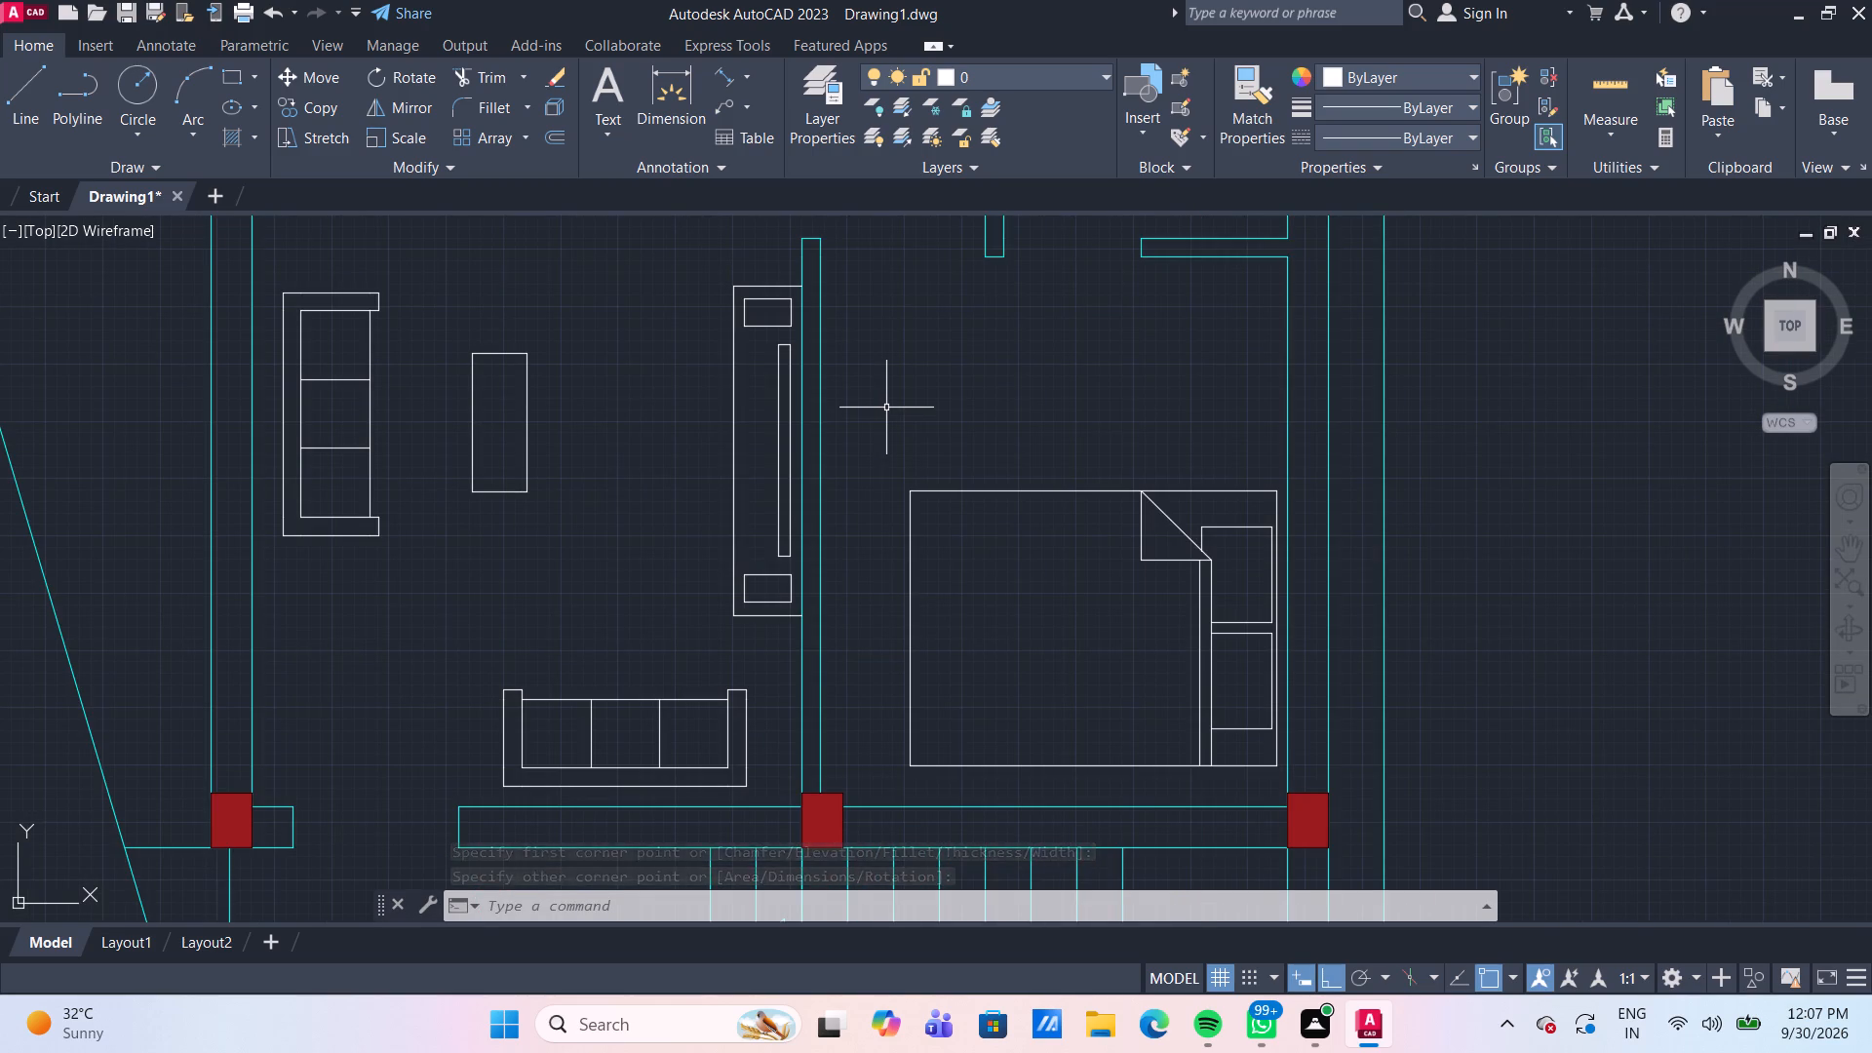
scroll(886, 408, "down", 2)
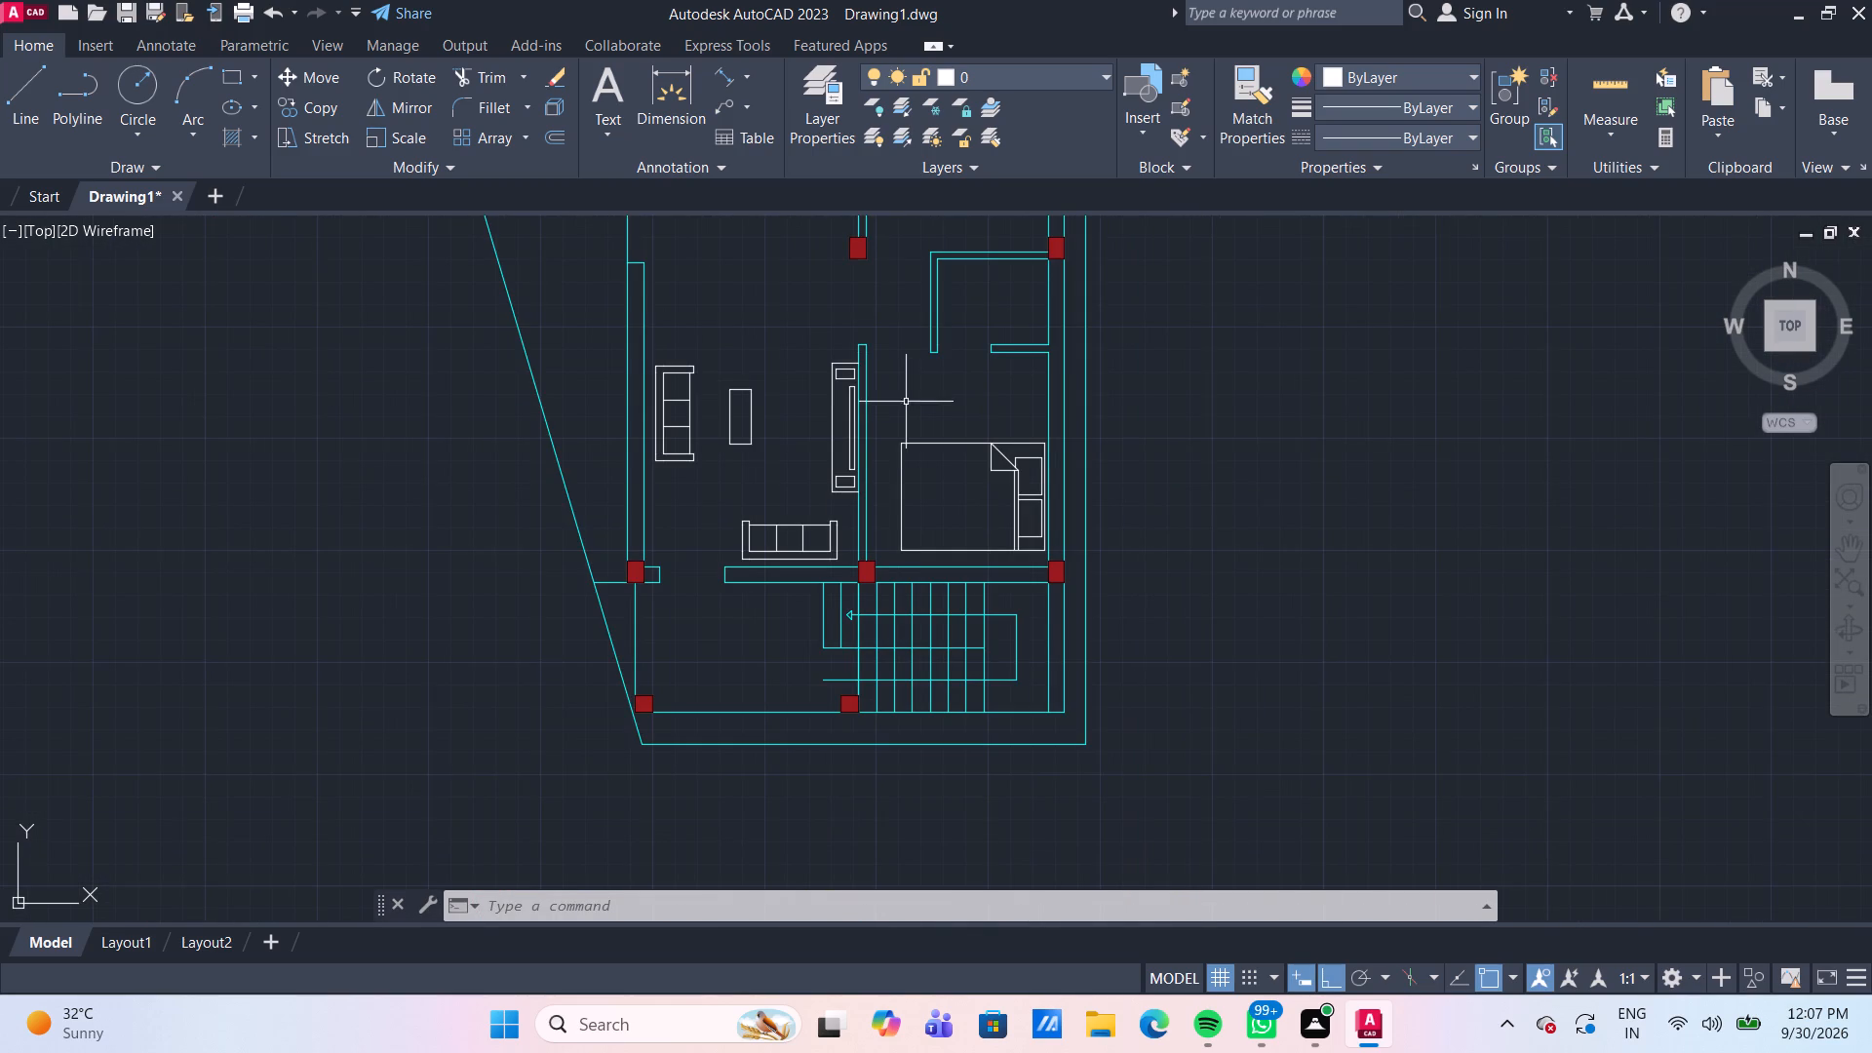
middle_click_drag(907, 398, 852, 446)
scroll(718, 471, "down", 1)
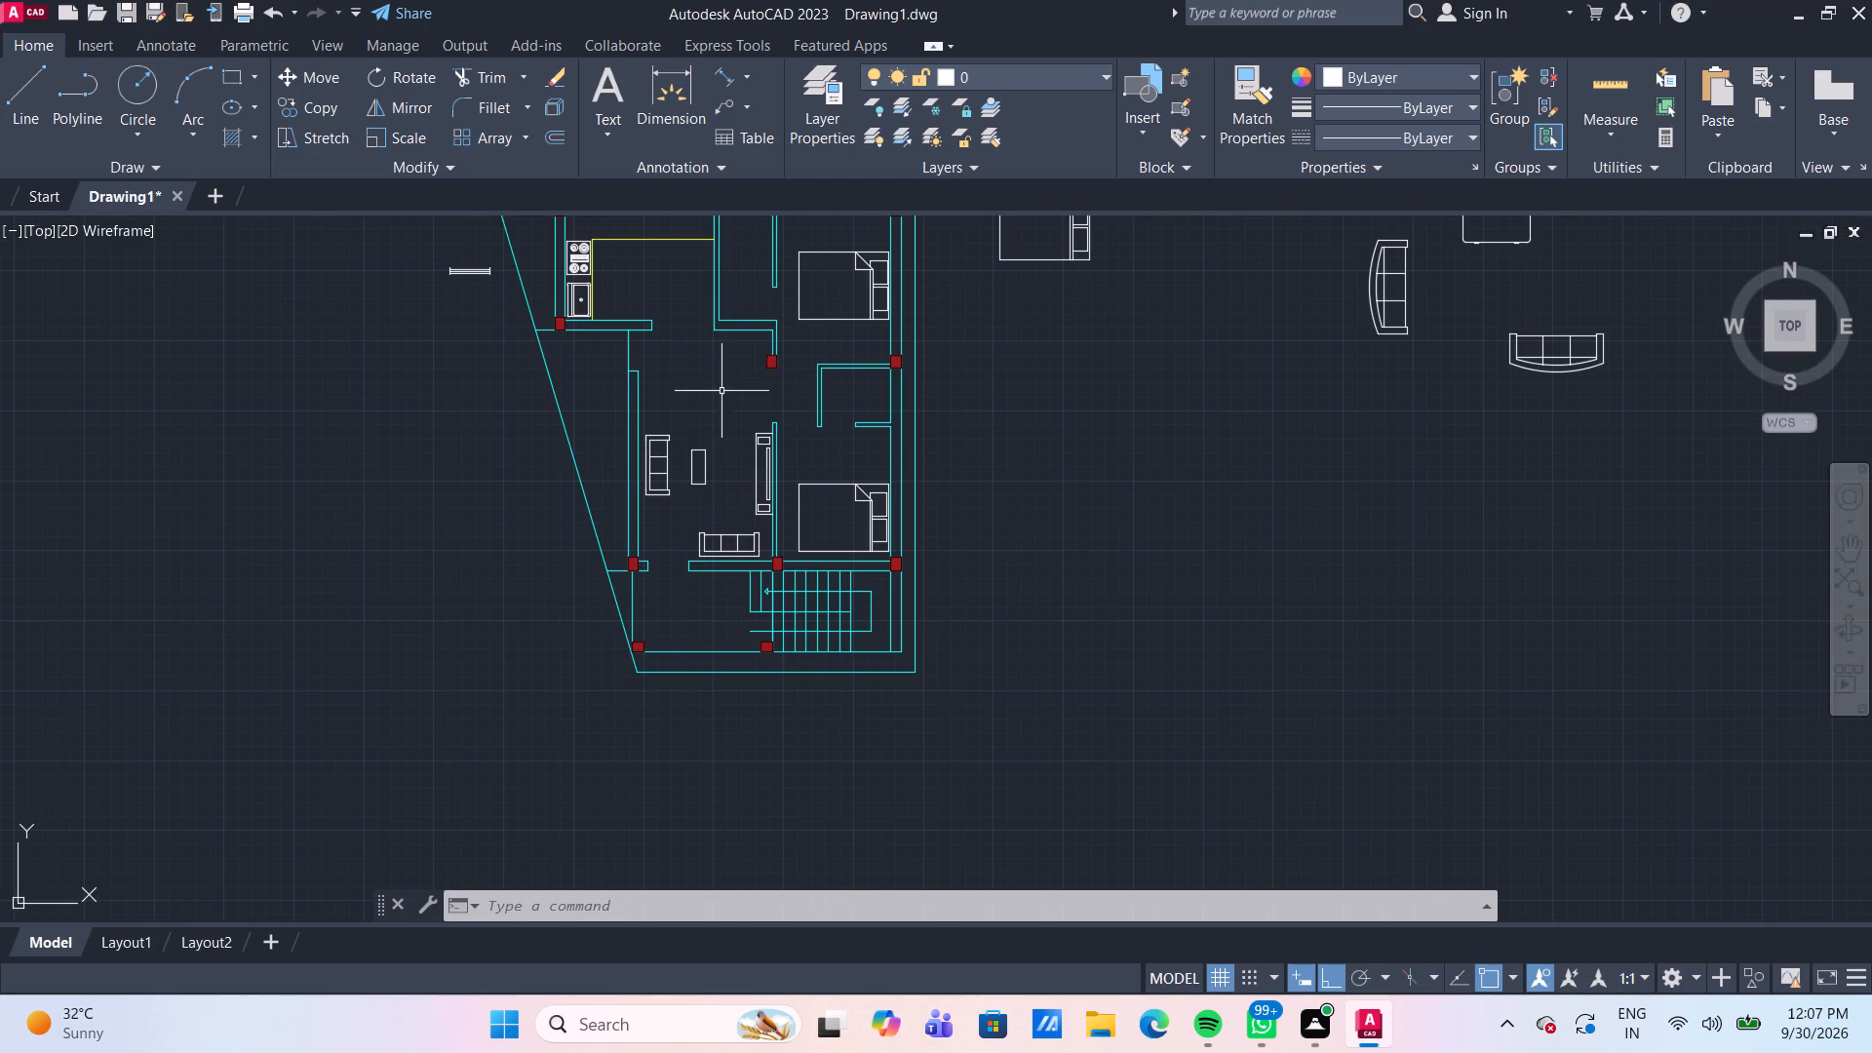
middle_click_drag(729, 373, 712, 434)
scroll(709, 453, "up", 2)
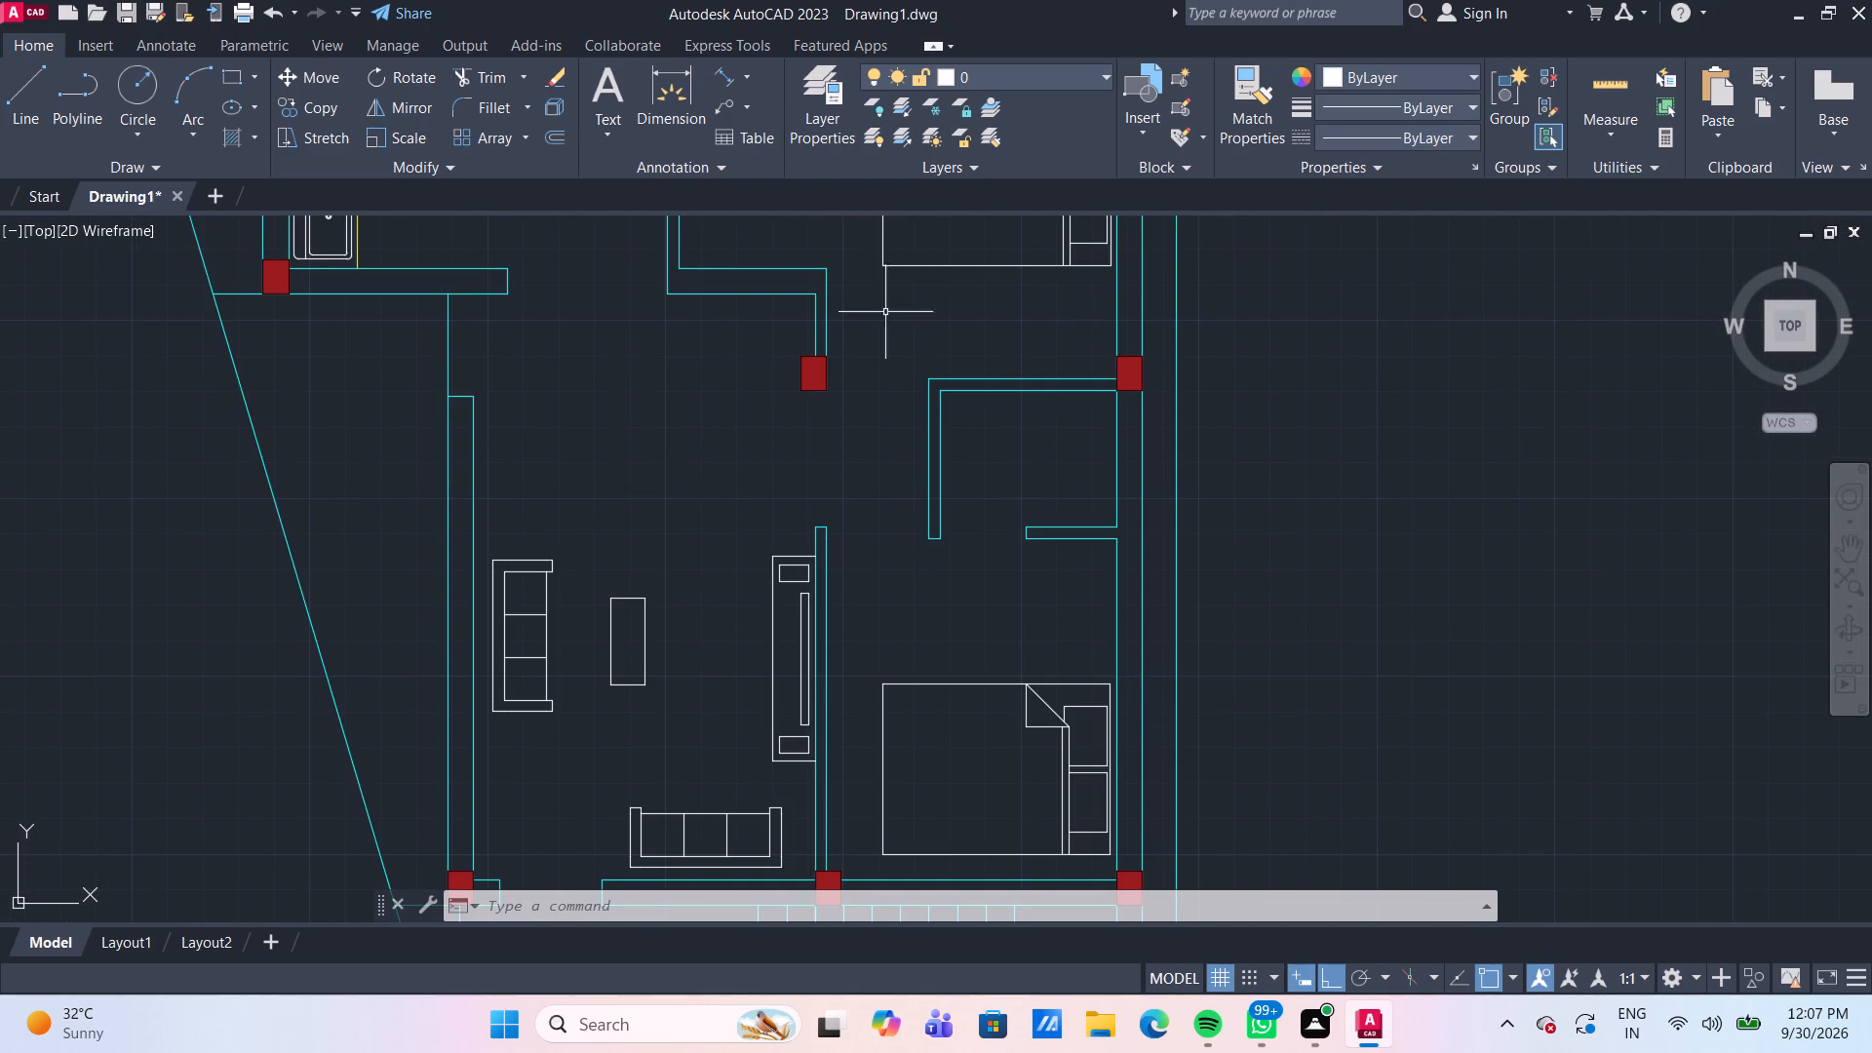
type("DC")
key("Return")
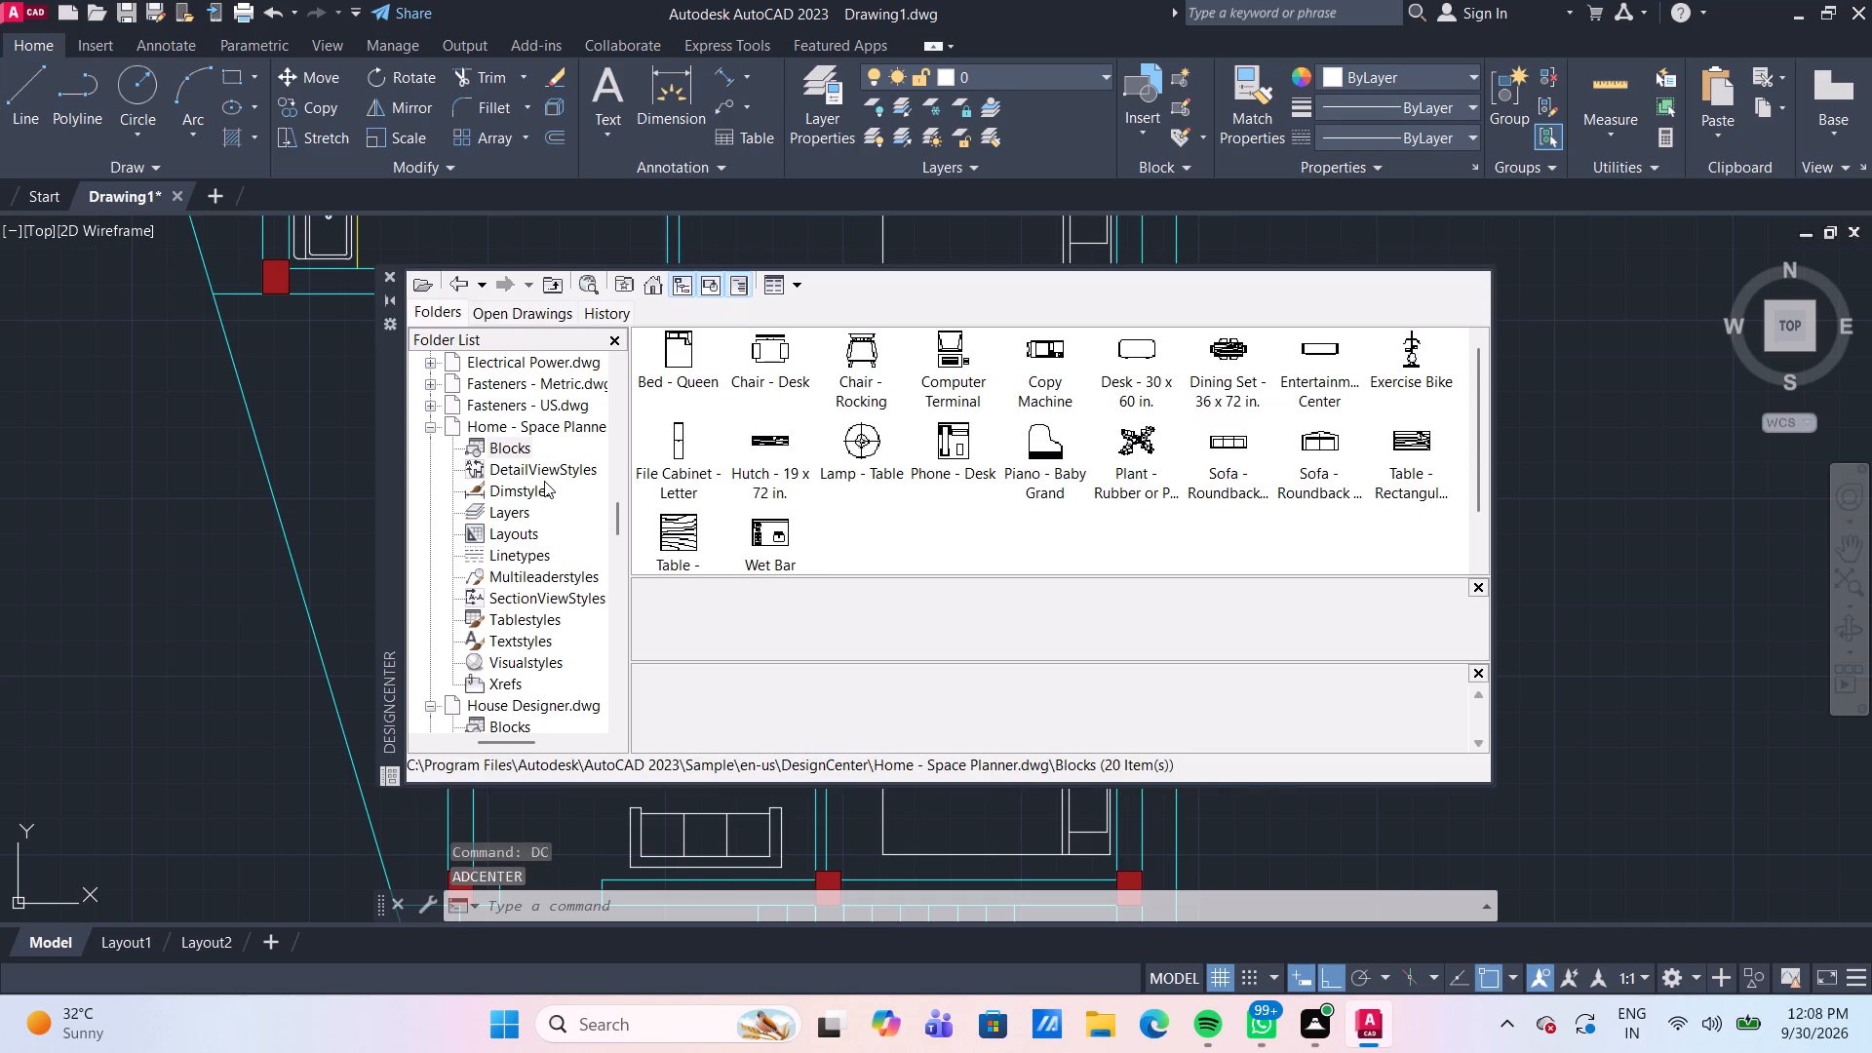
scroll(544, 479, "up", 3)
scroll(544, 479, "down", 1)
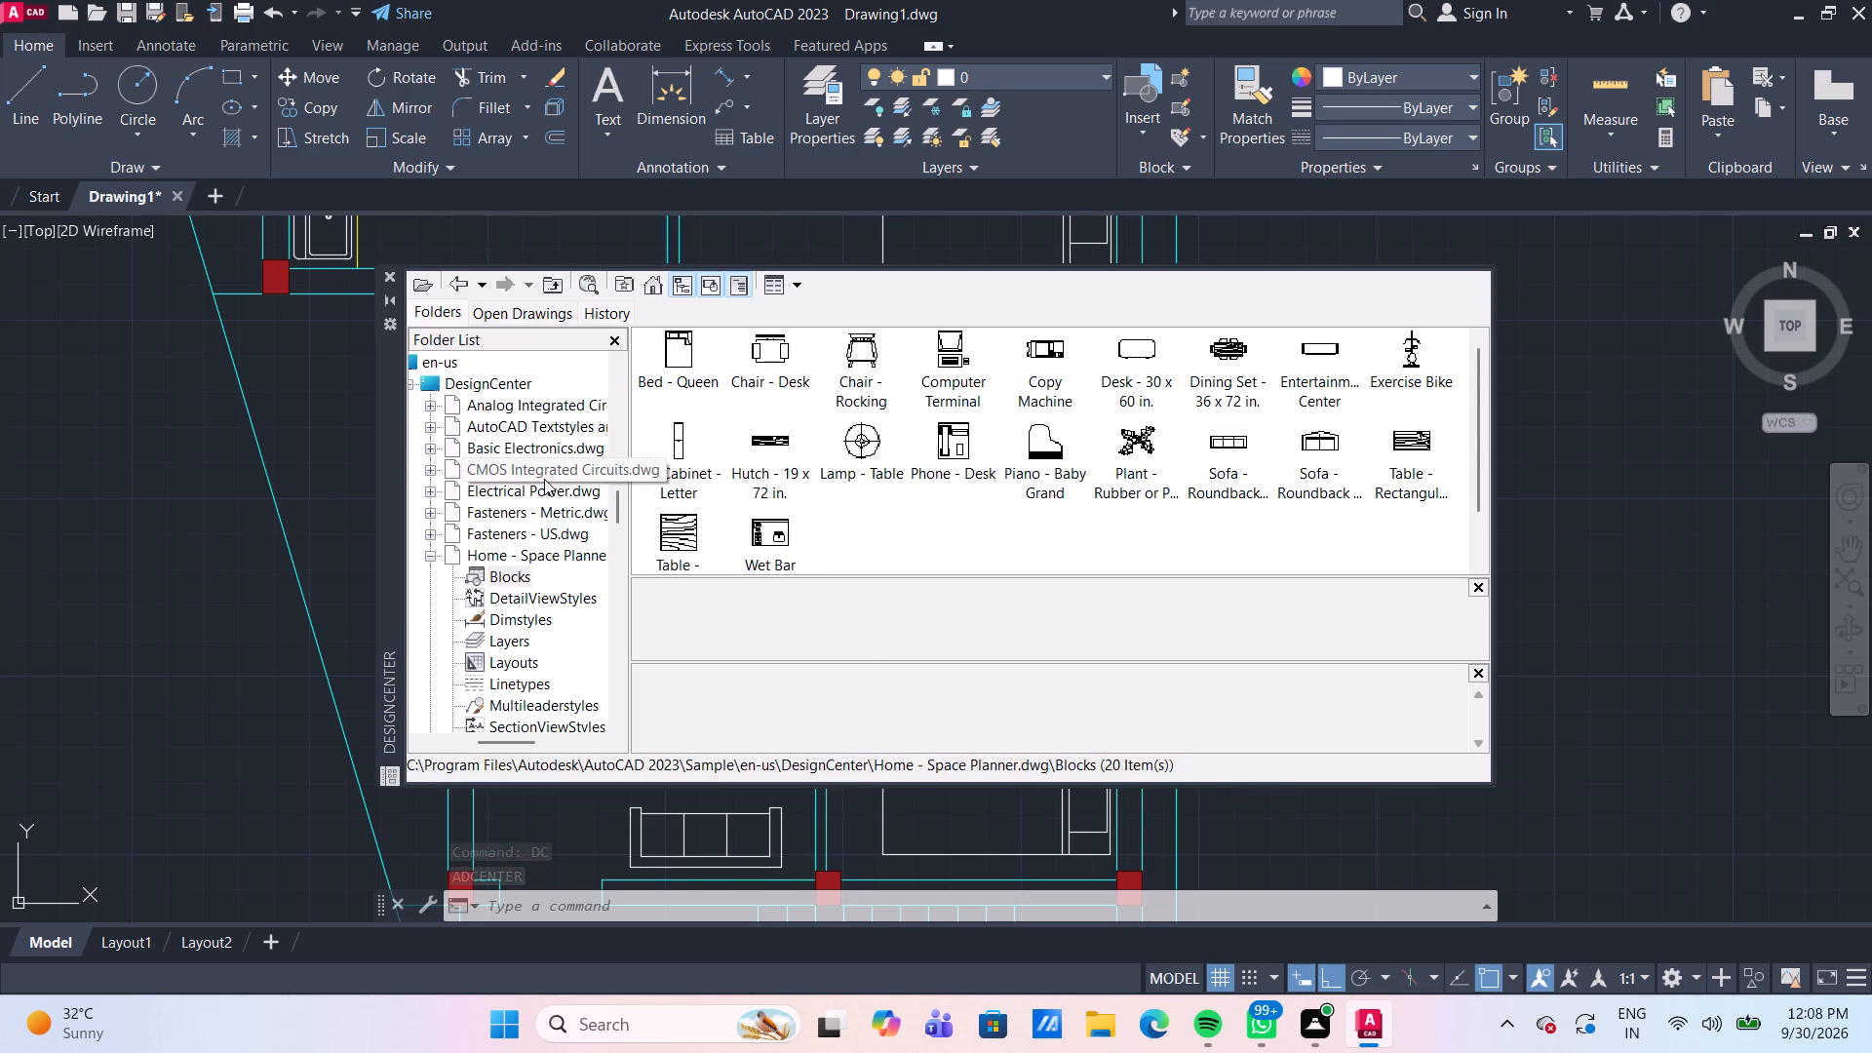
left_click(550, 557)
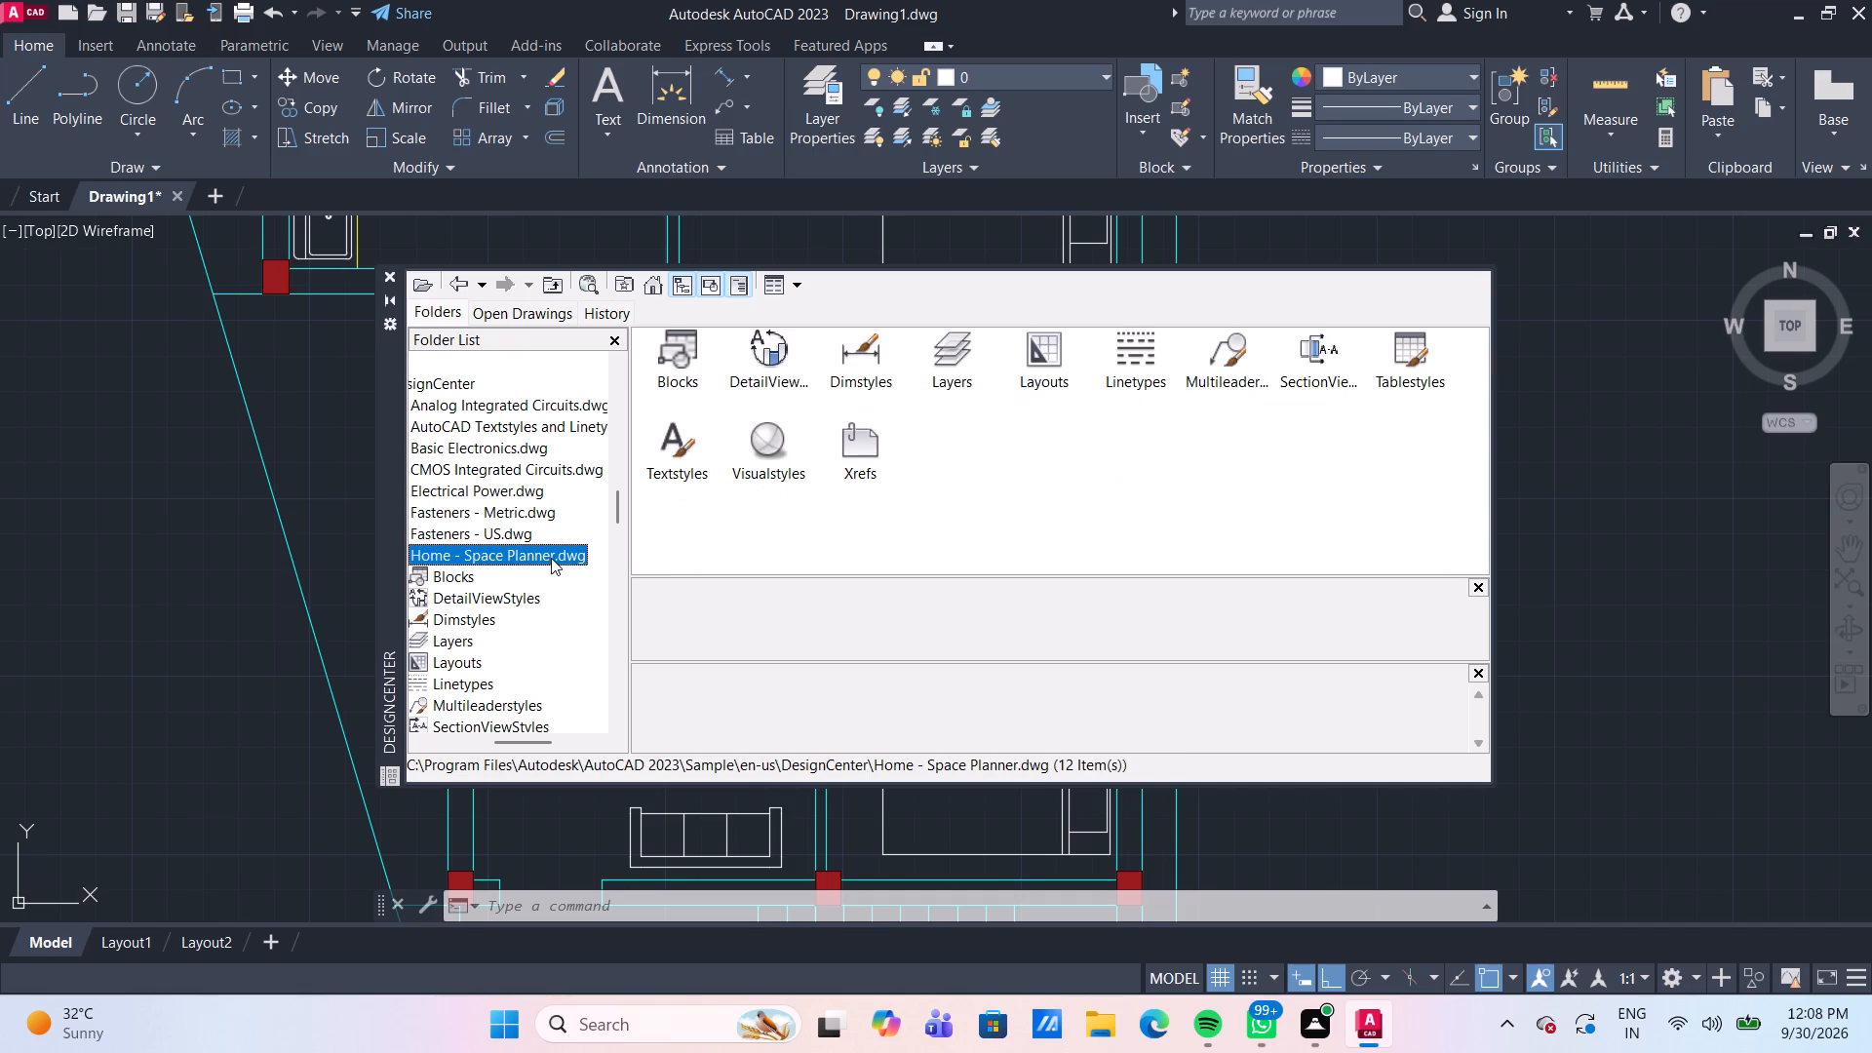
double_click(687, 359)
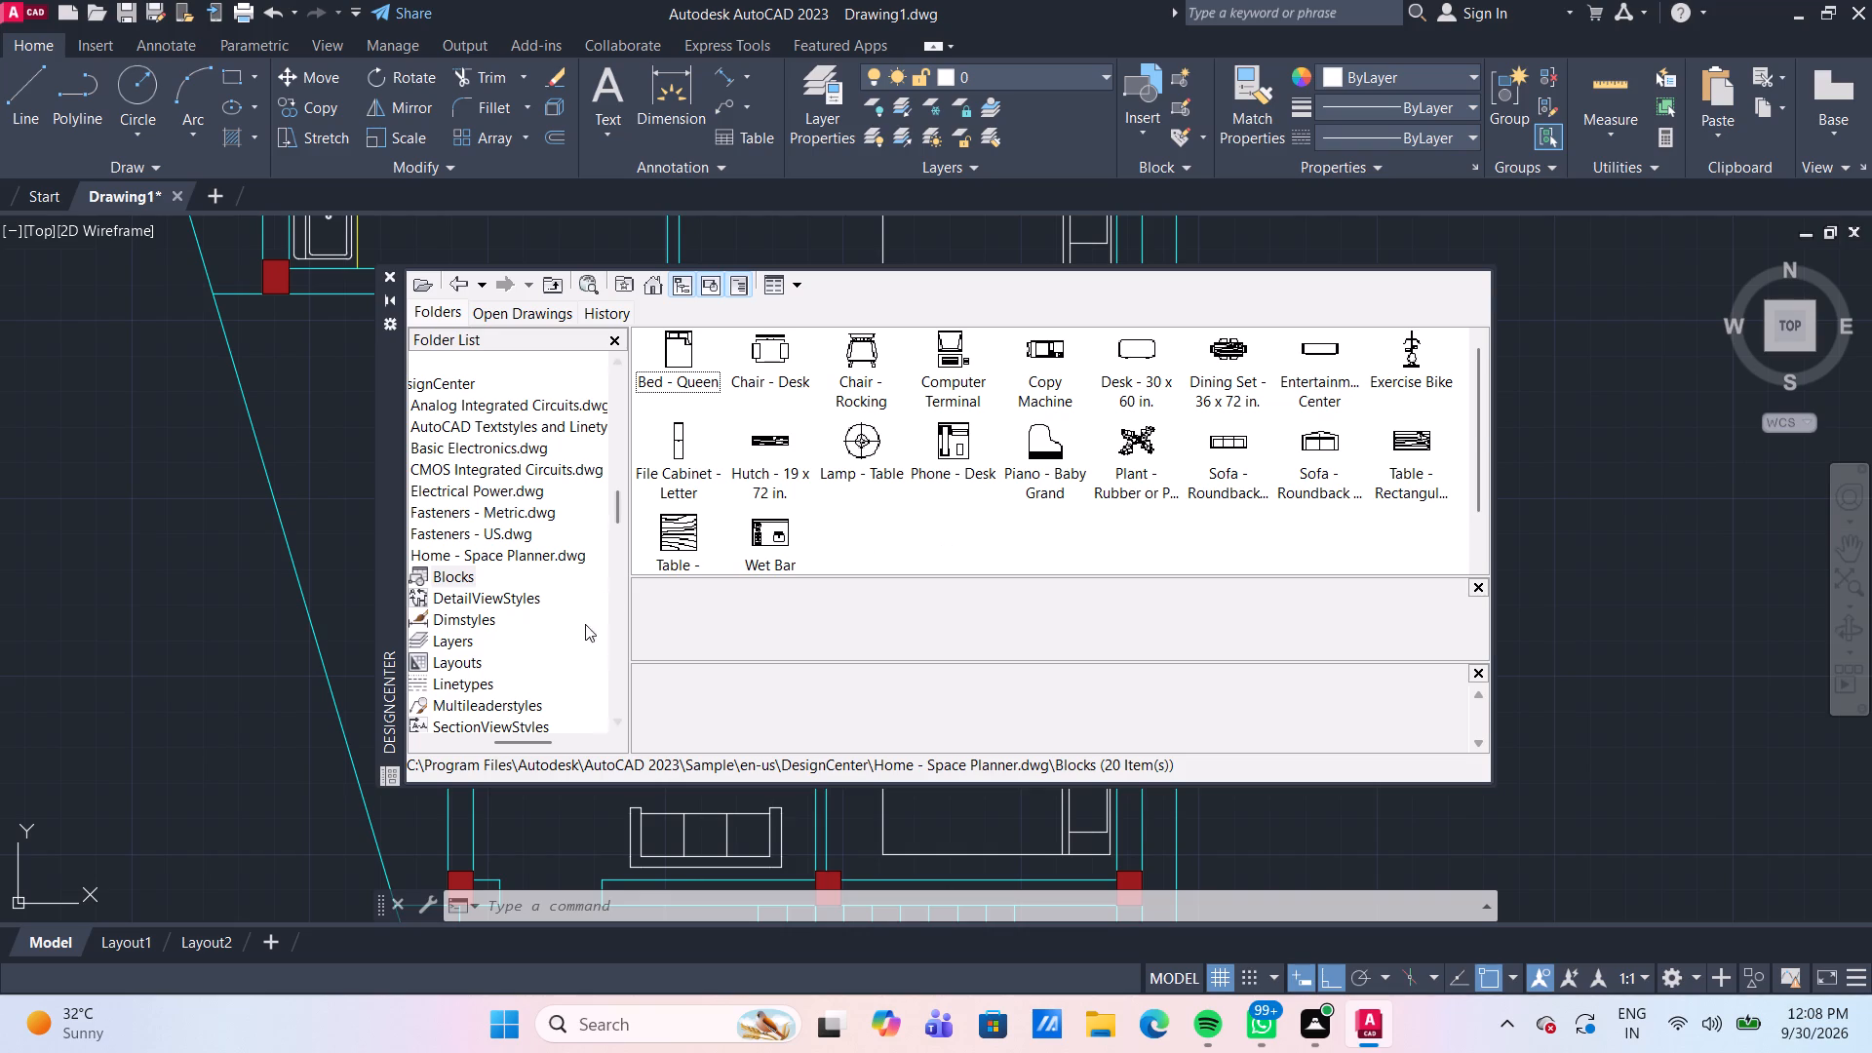
Look through the sample drawings in DesignCenter and examine the blocks of Hydraulic - Pneumatic.dwg.
left_click_drag(537, 746, 519, 742)
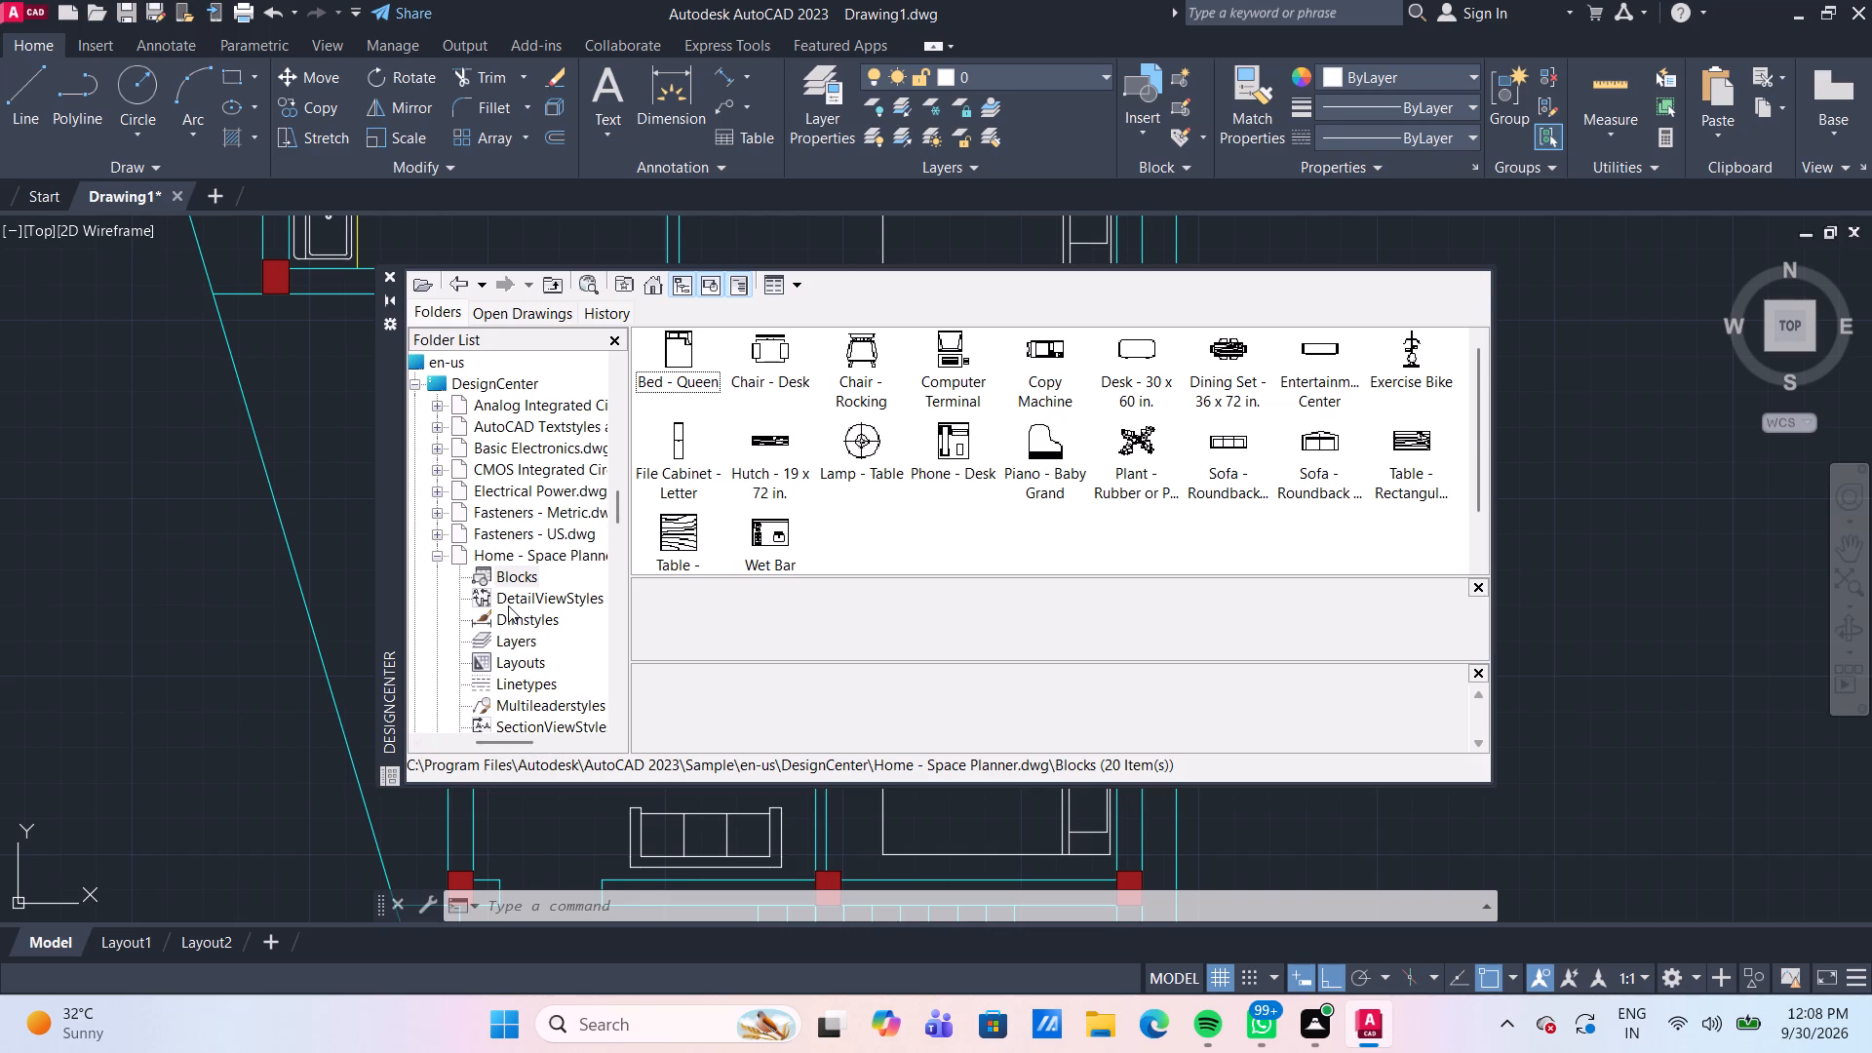
scroll(508, 605, "down", 4)
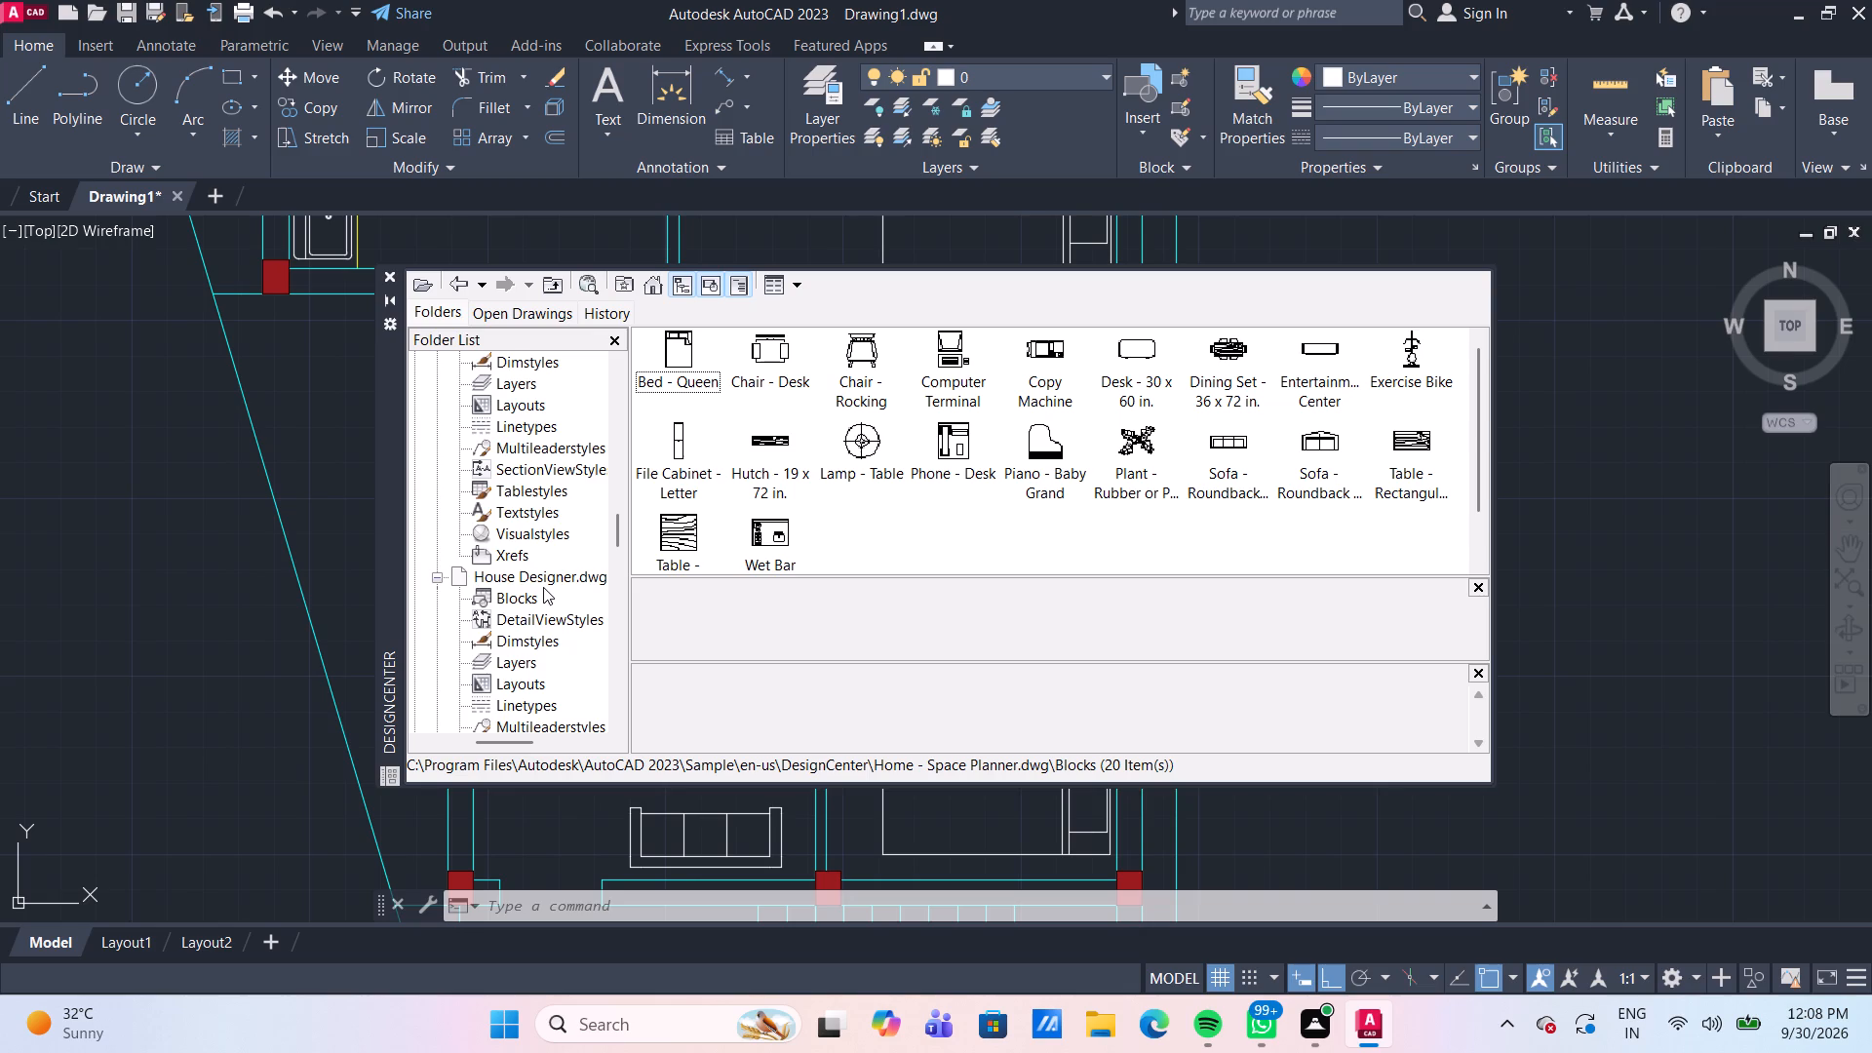
scroll(543, 587, "down", 2)
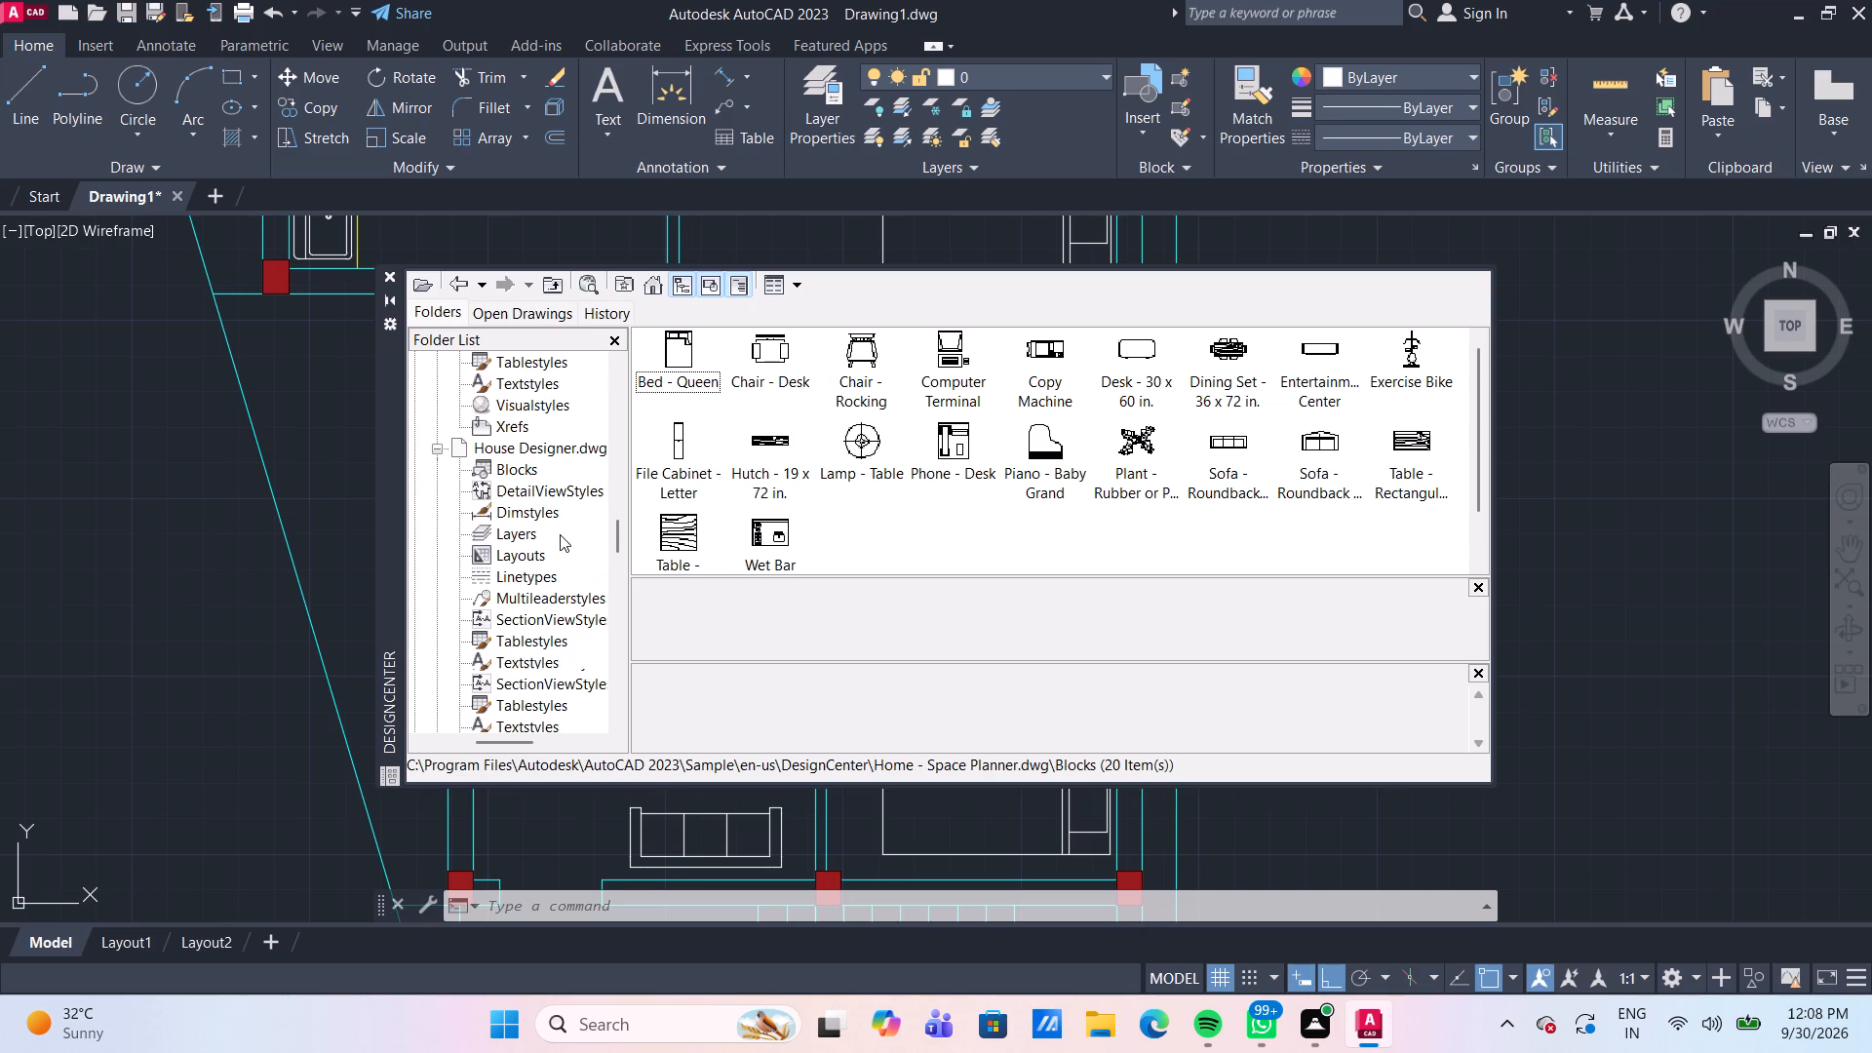
scroll(576, 599, "down", 1)
middle_click_drag(554, 657, 539, 608)
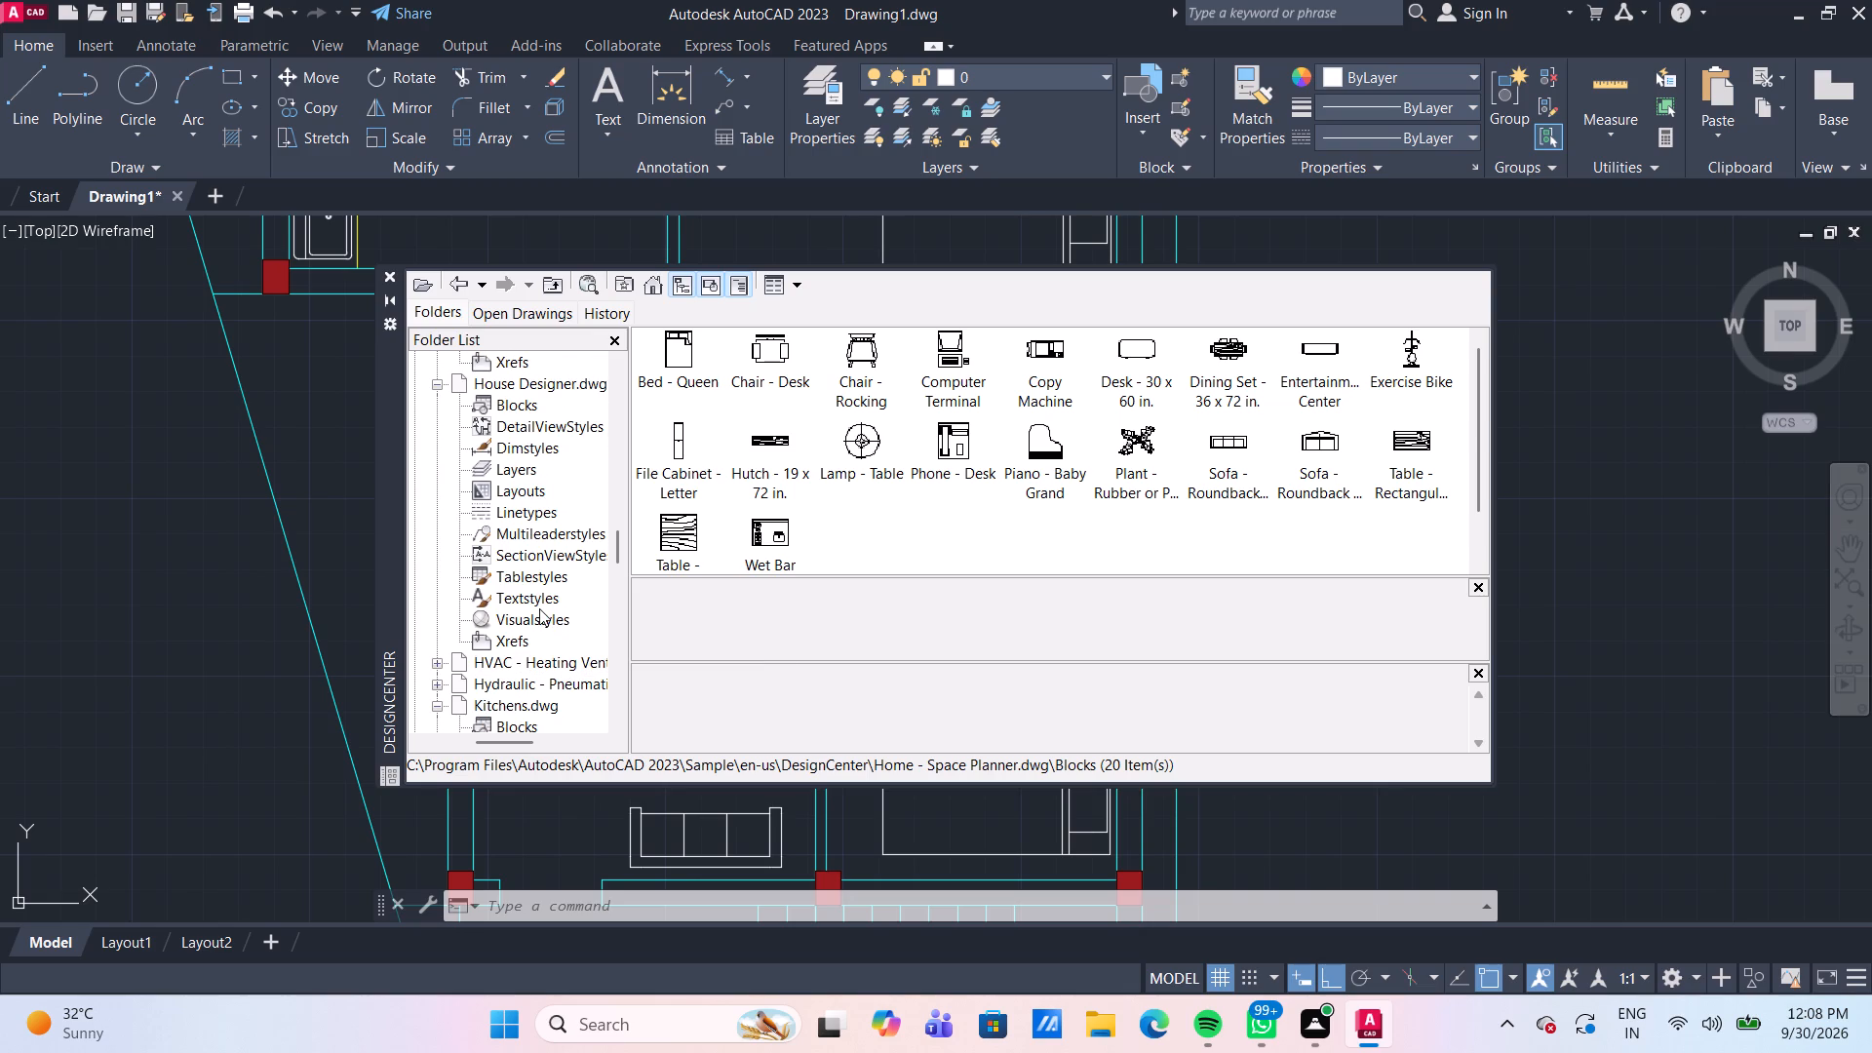
scroll(539, 608, "down", 1)
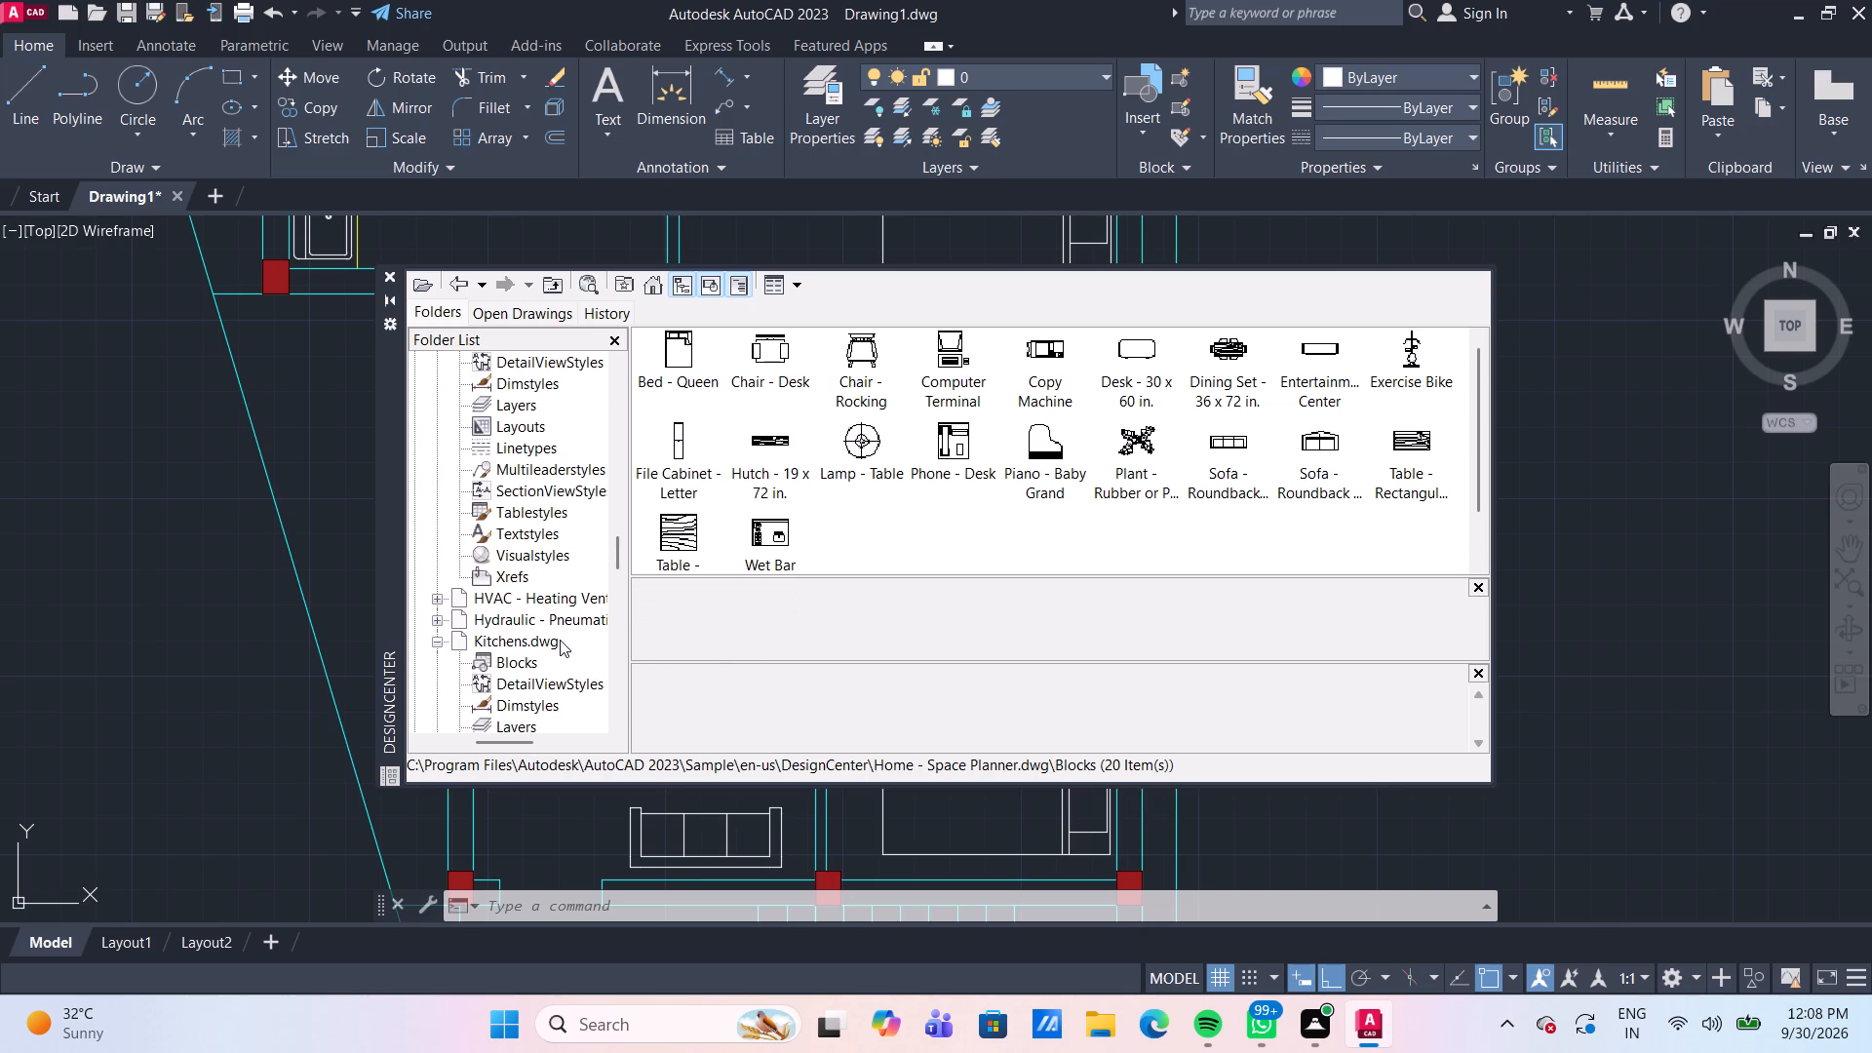
left_click(541, 622)
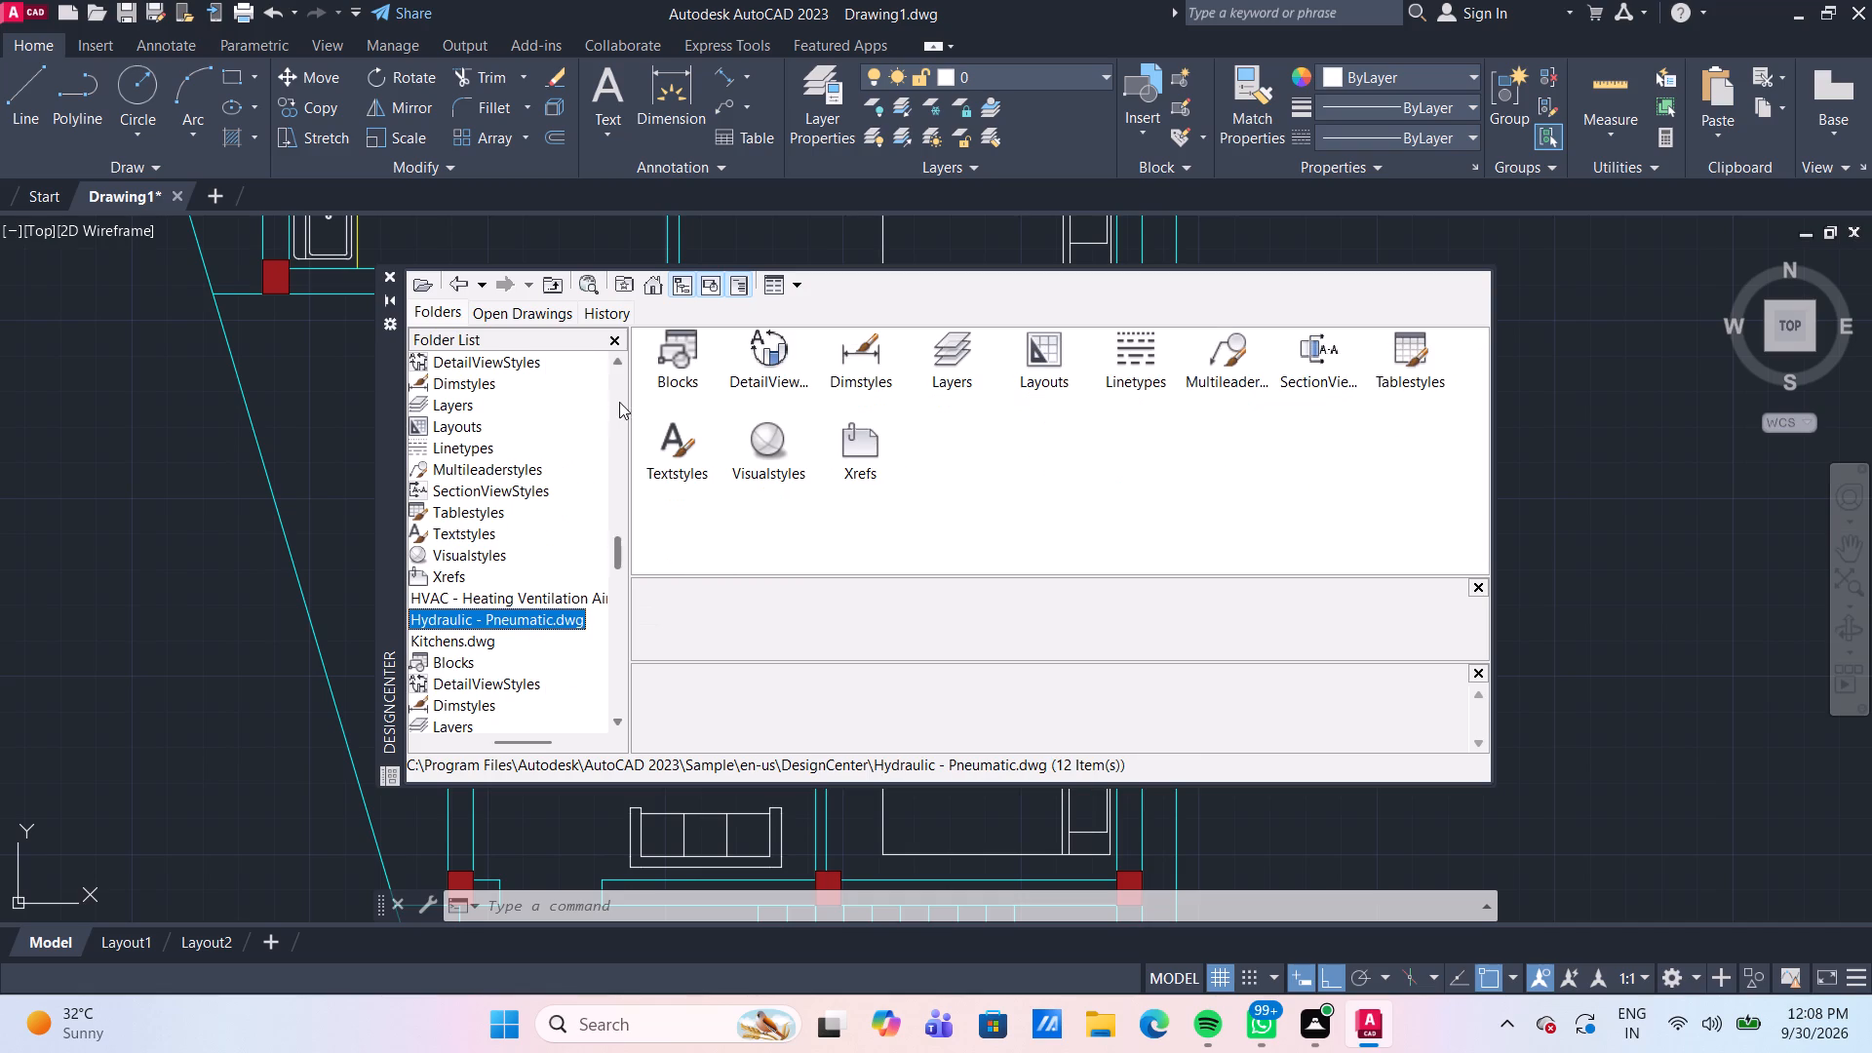
double_click(685, 367)
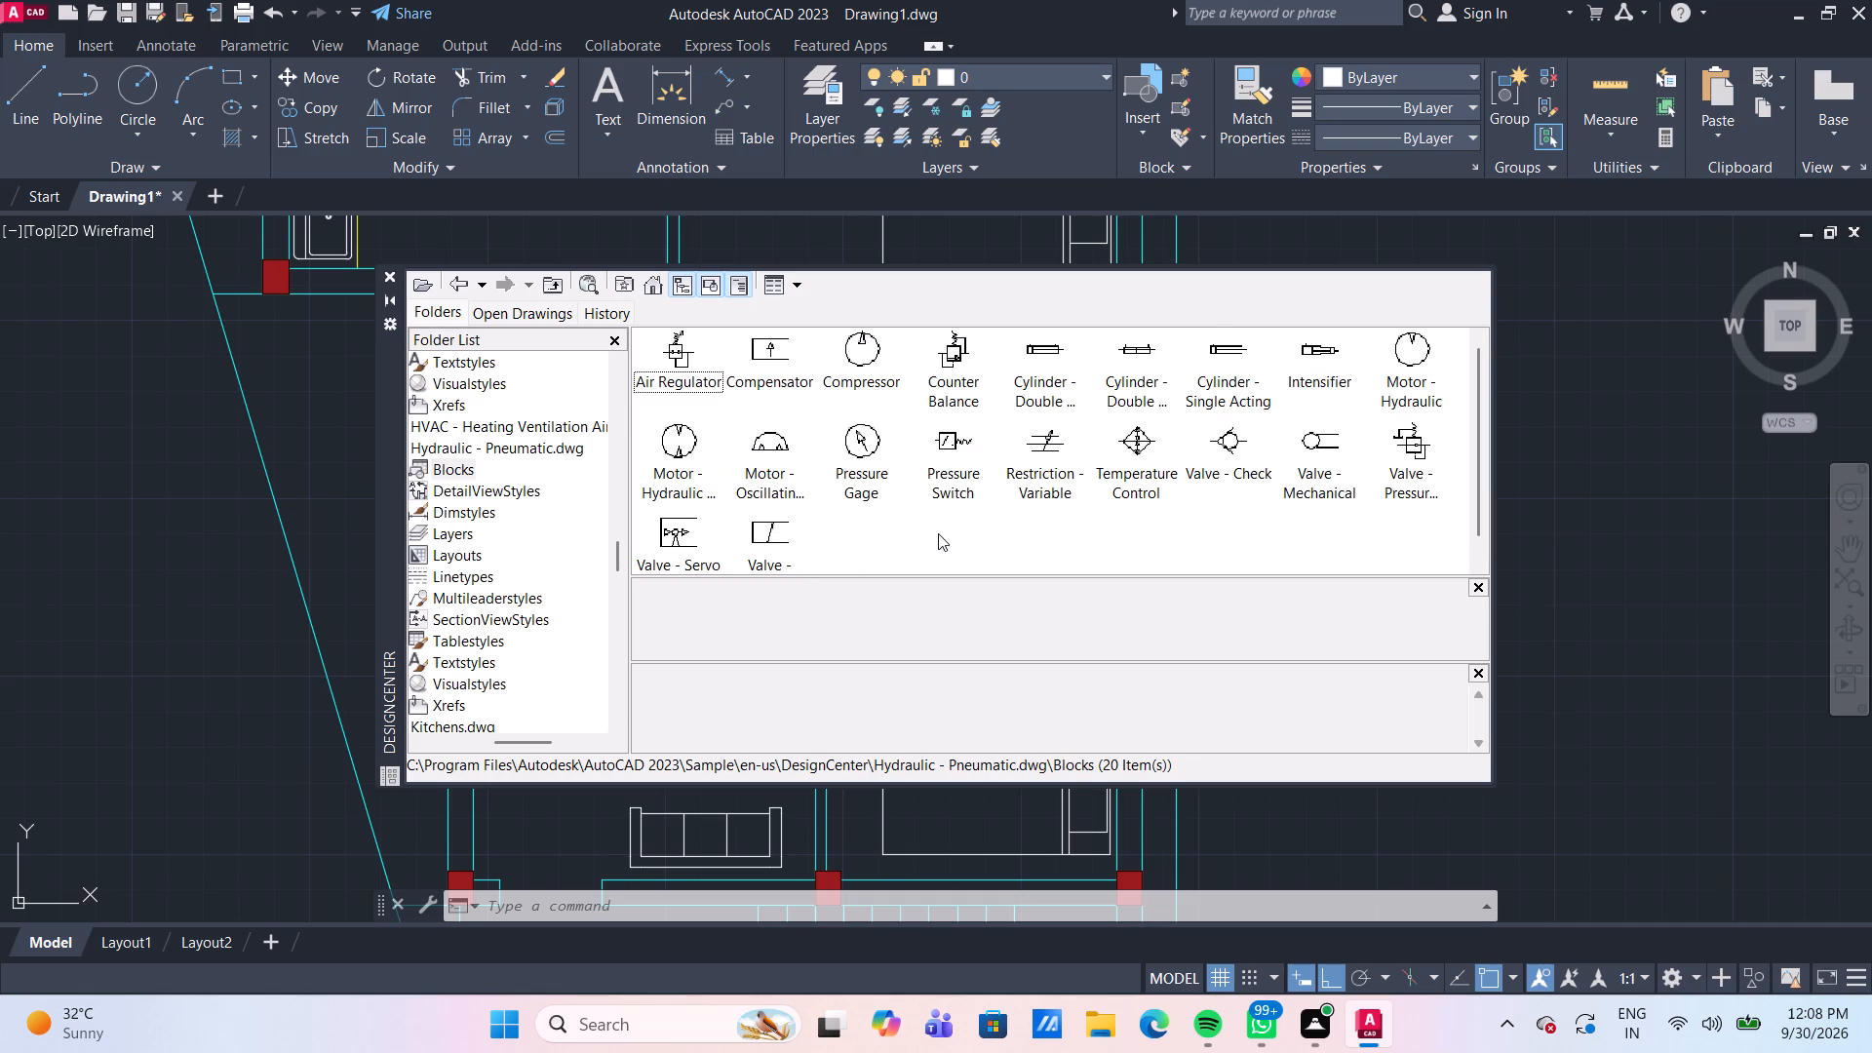
scroll(570, 598, "down", 3)
scroll(534, 626, "up", 1)
Look through the remaining DesignCenter sample drawings and return to the blocks of Home - Space Planner.dwg.
left_click_drag(520, 738, 495, 744)
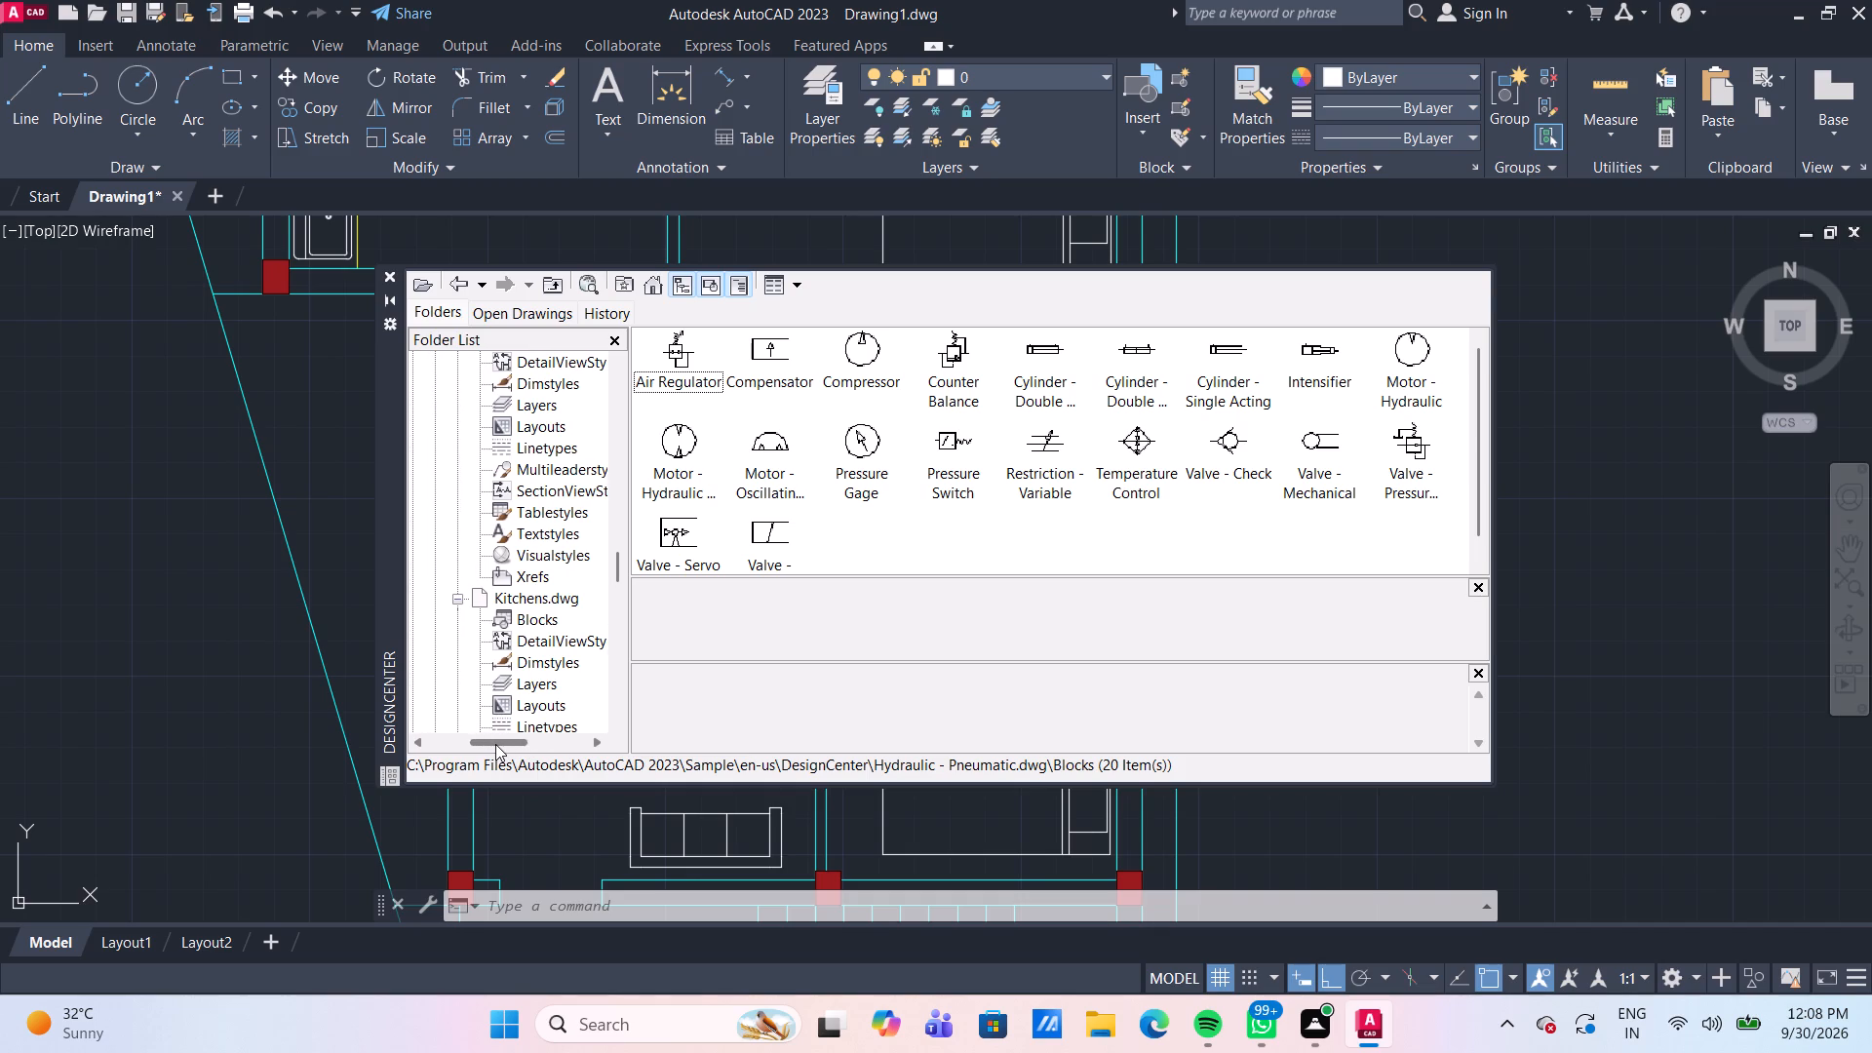
scroll(492, 663, "down", 4)
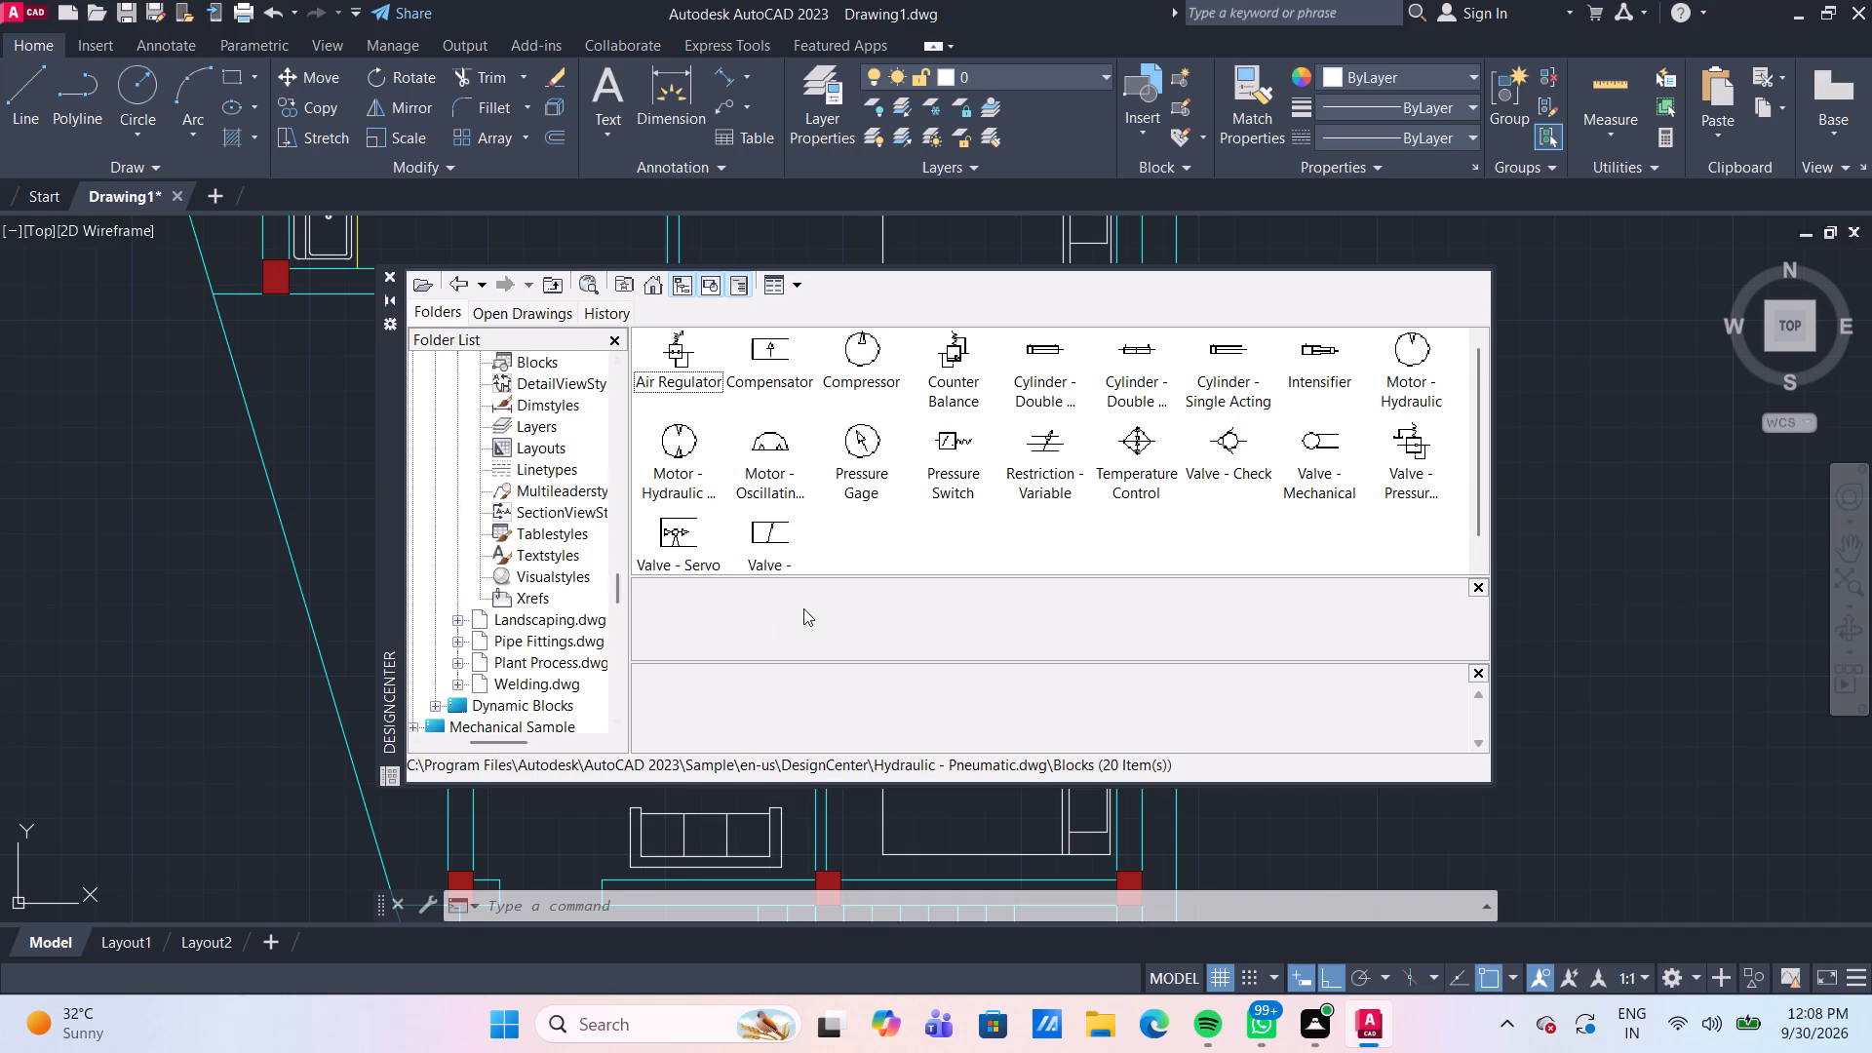
scroll(803, 608, "down", 2)
scroll(637, 621, "down", 2)
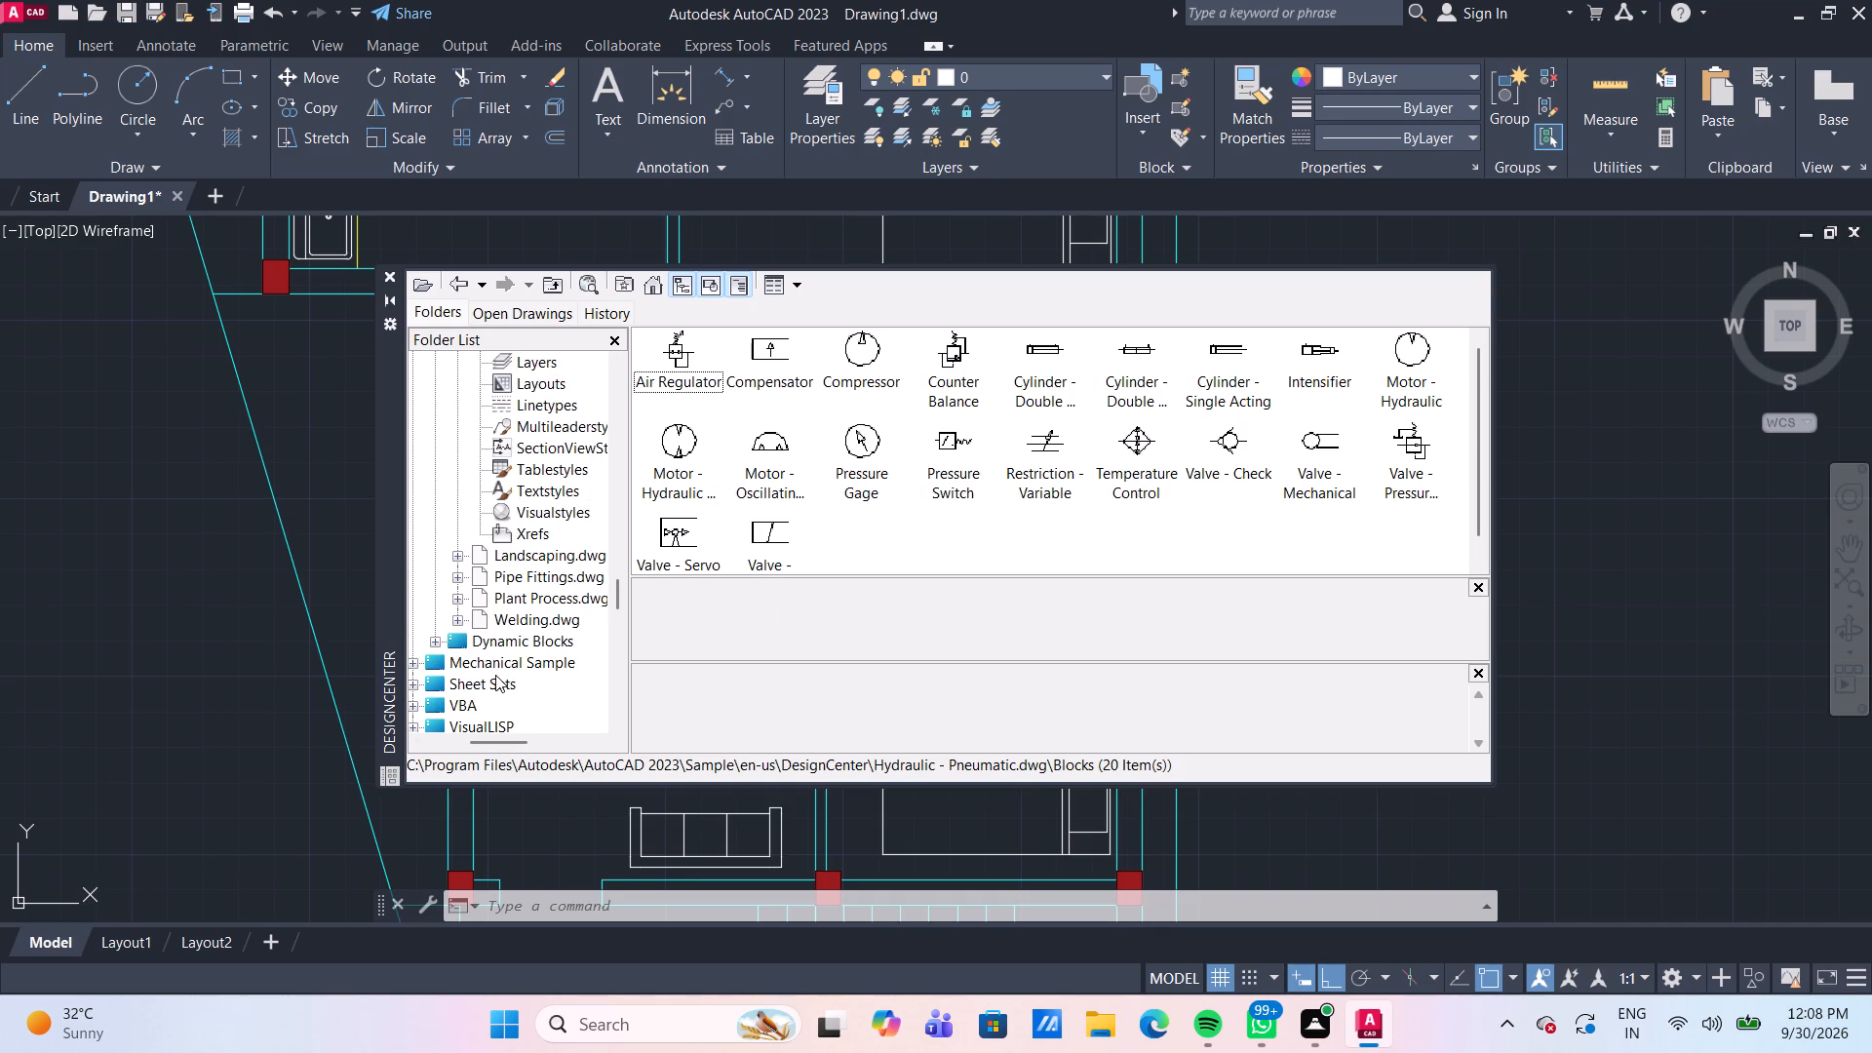
scroll(505, 678, "down", 2)
scroll(539, 665, "up", 9)
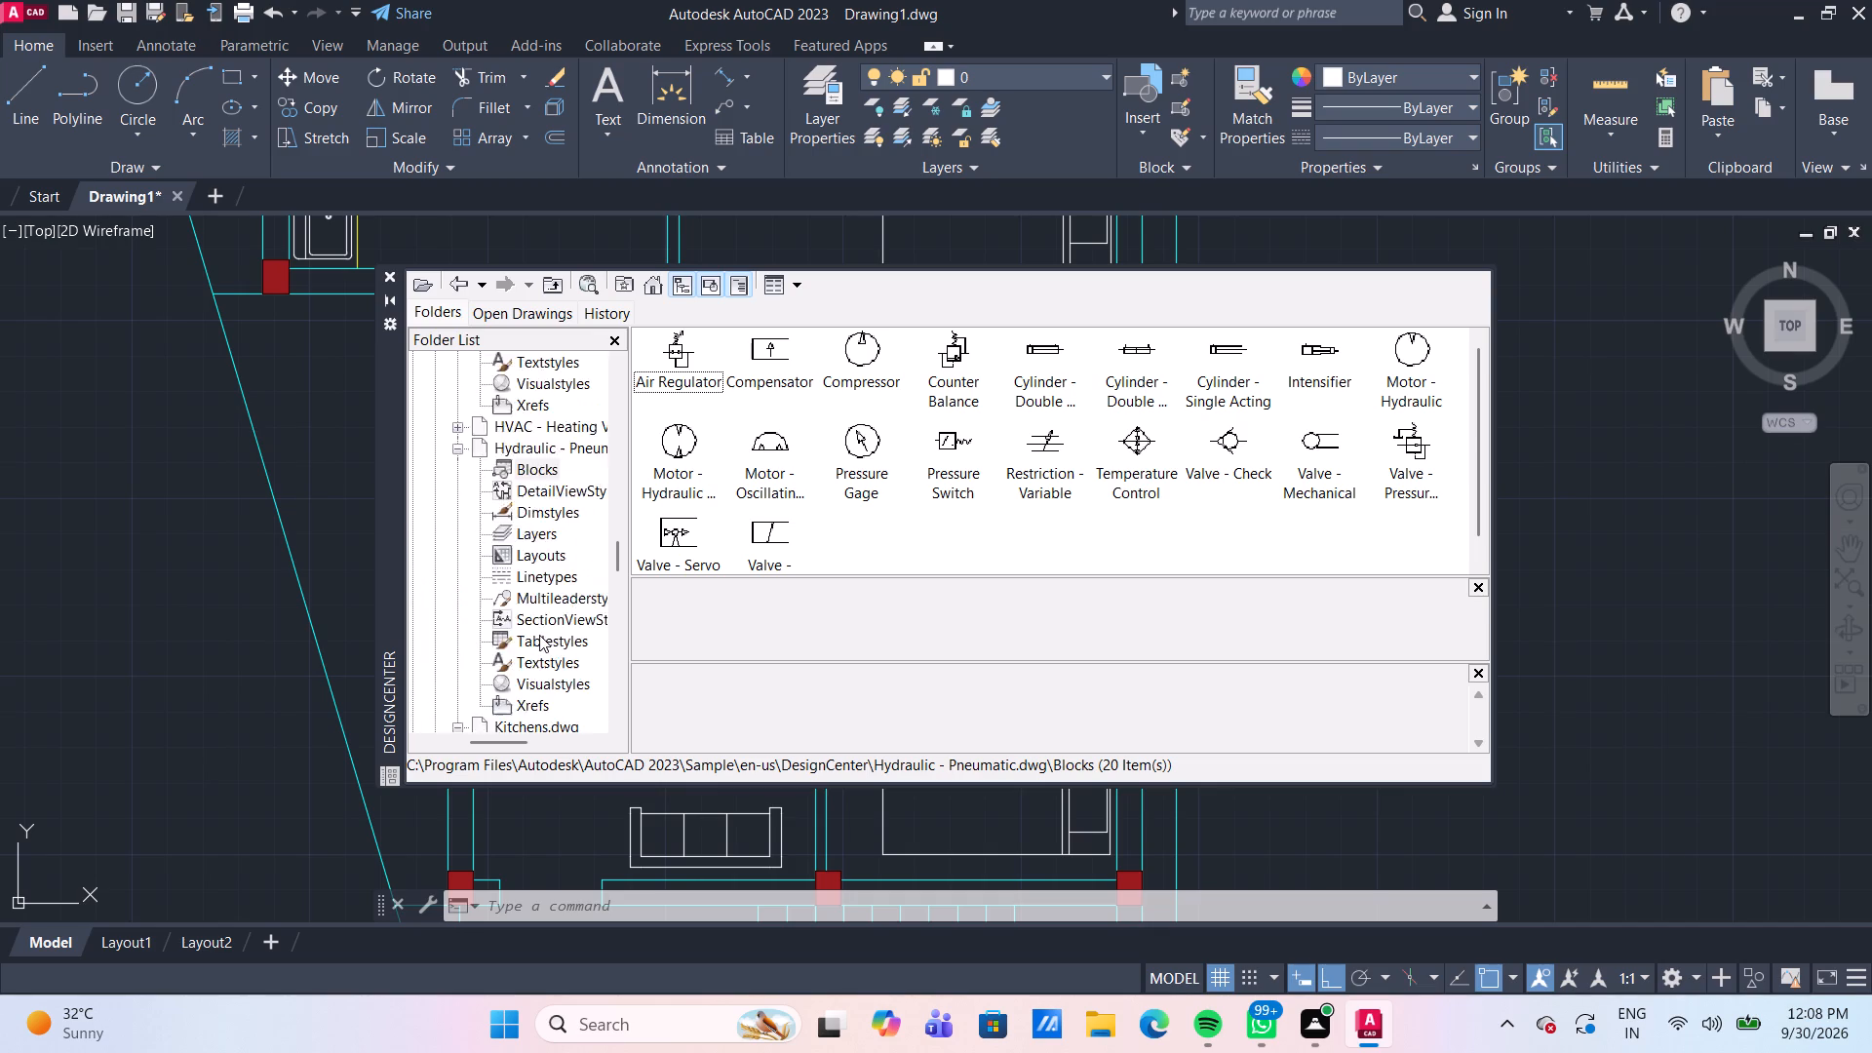
scroll(539, 635, "up", 1)
scroll(551, 520, "up", 2)
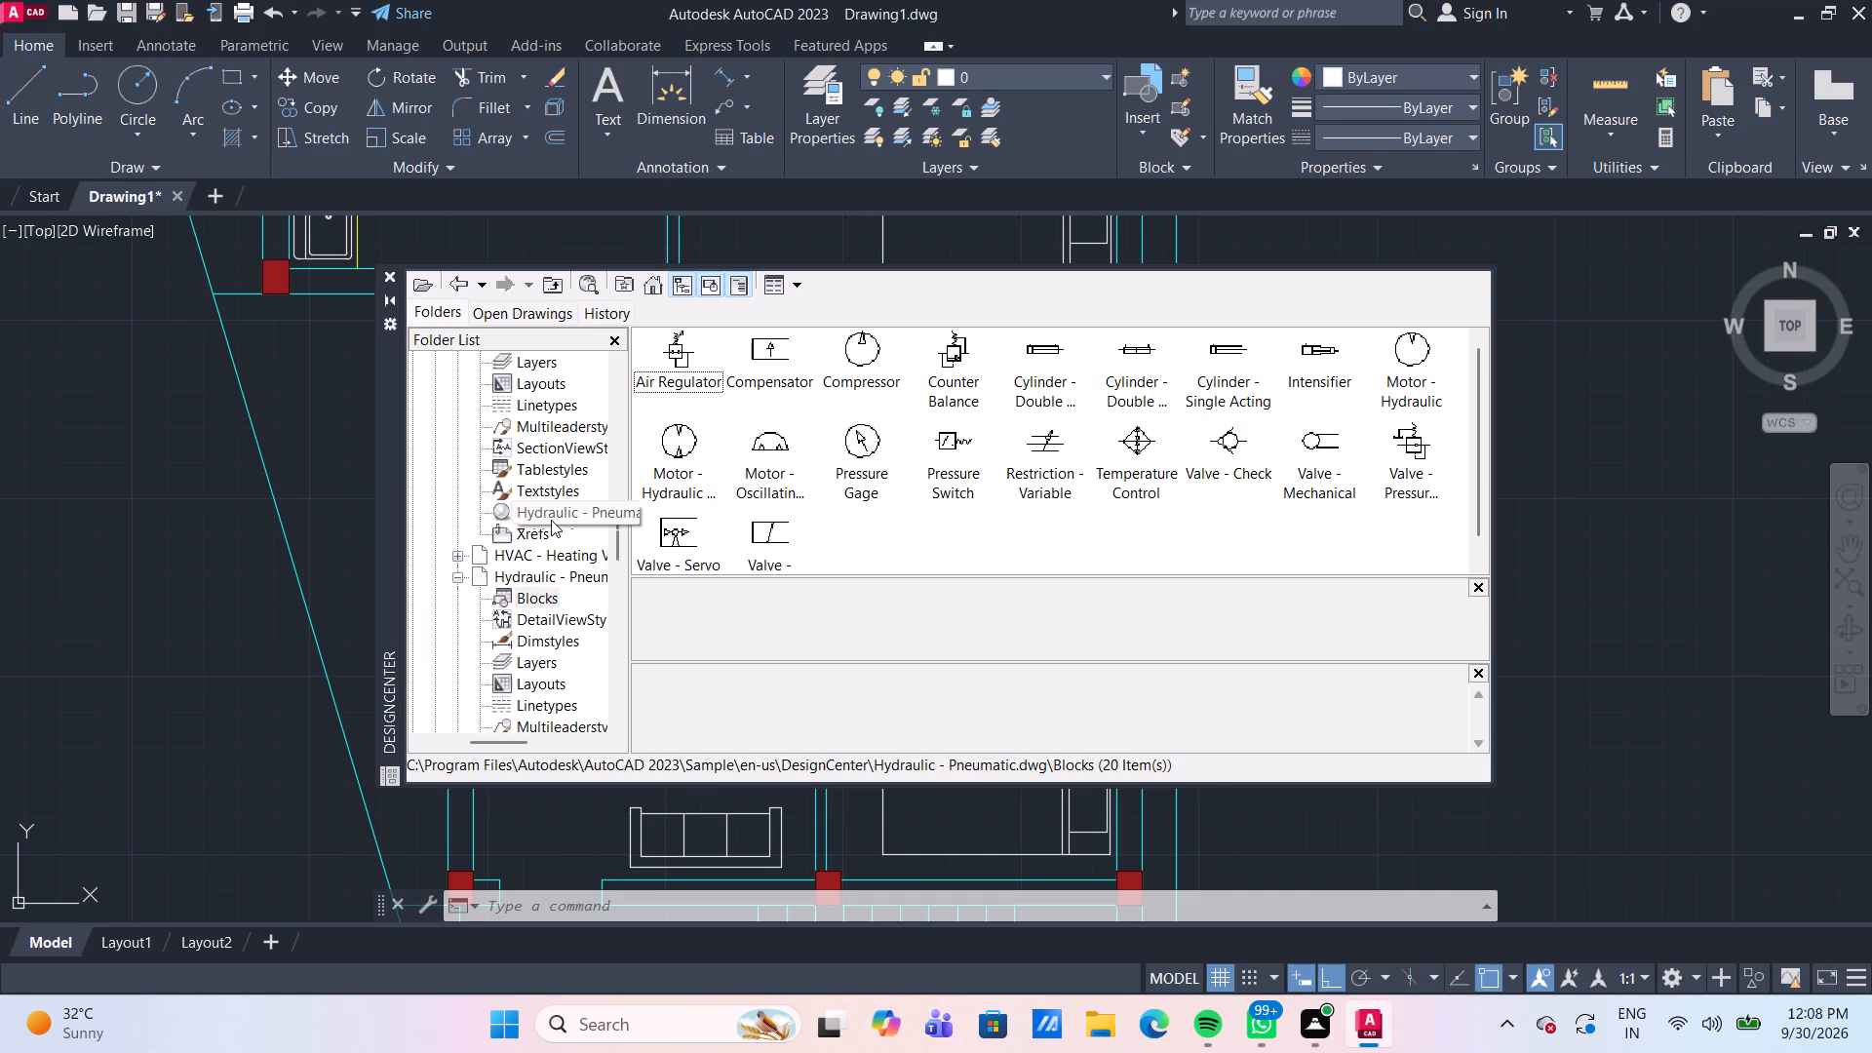
scroll(551, 520, "up", 6)
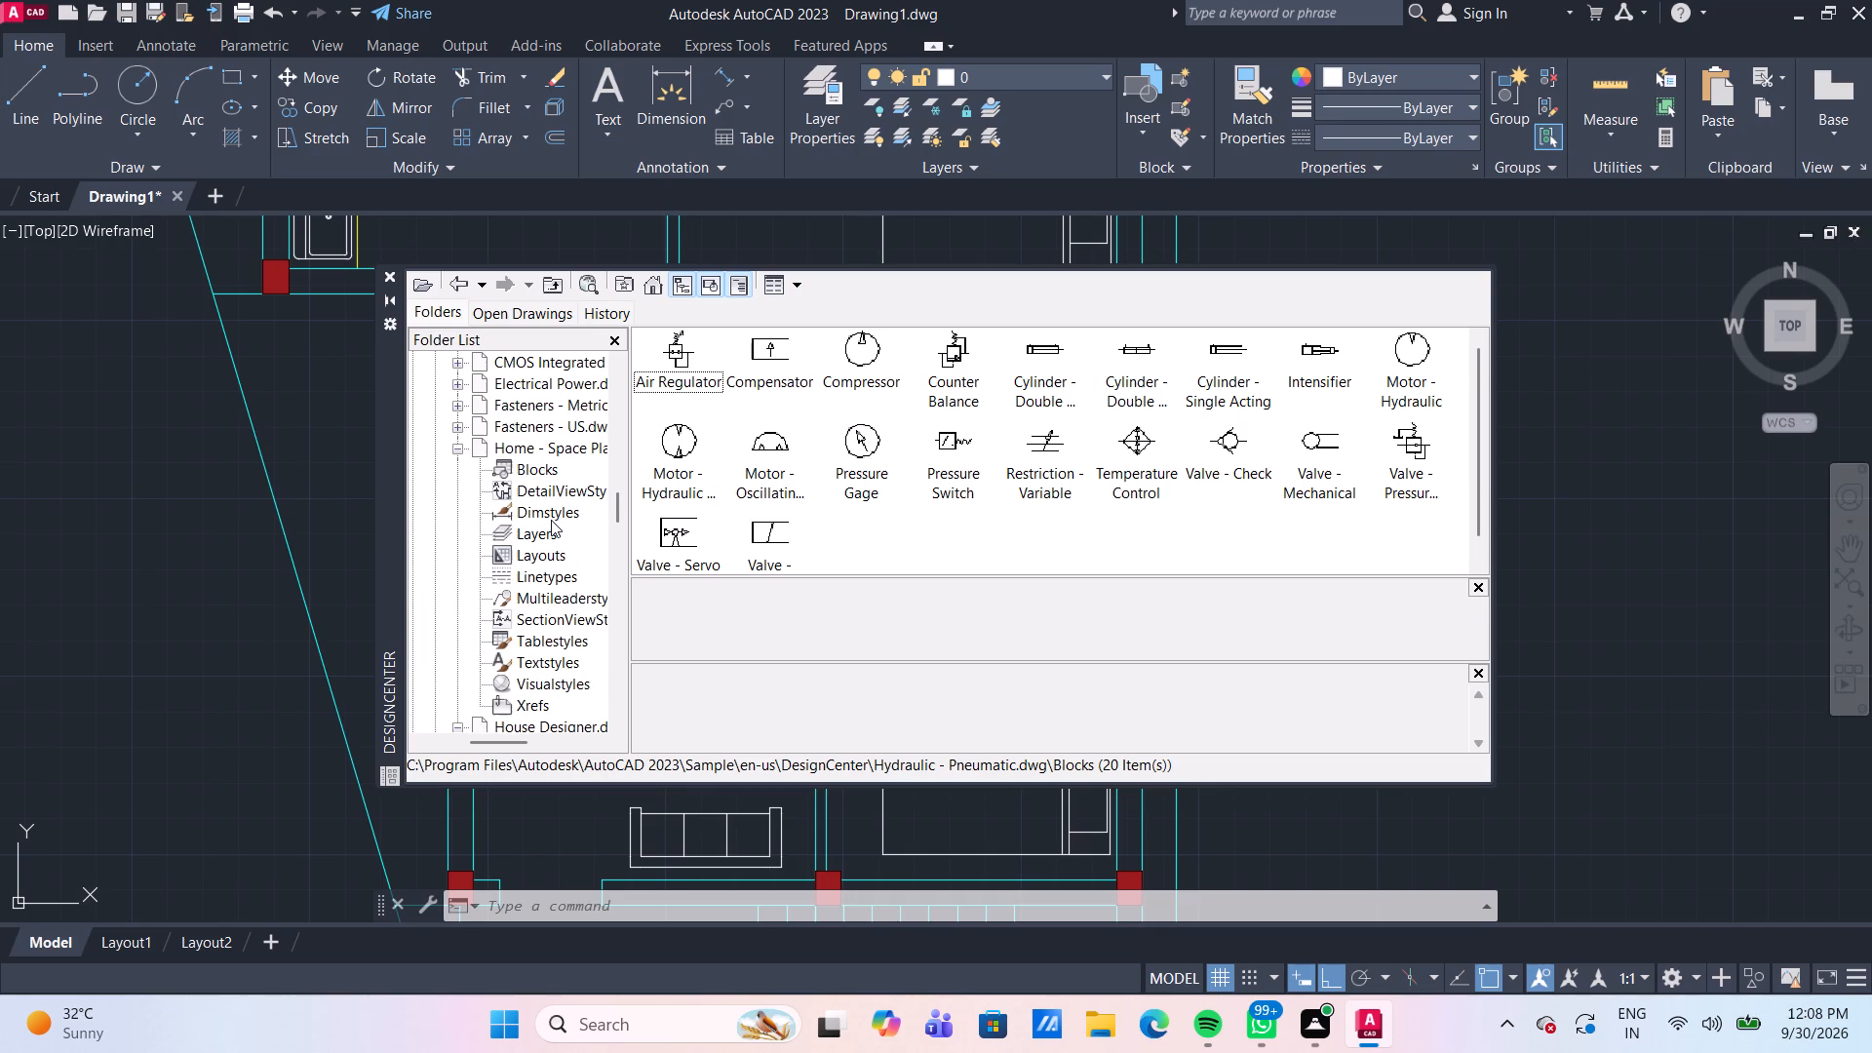
scroll(570, 442, "up", 2)
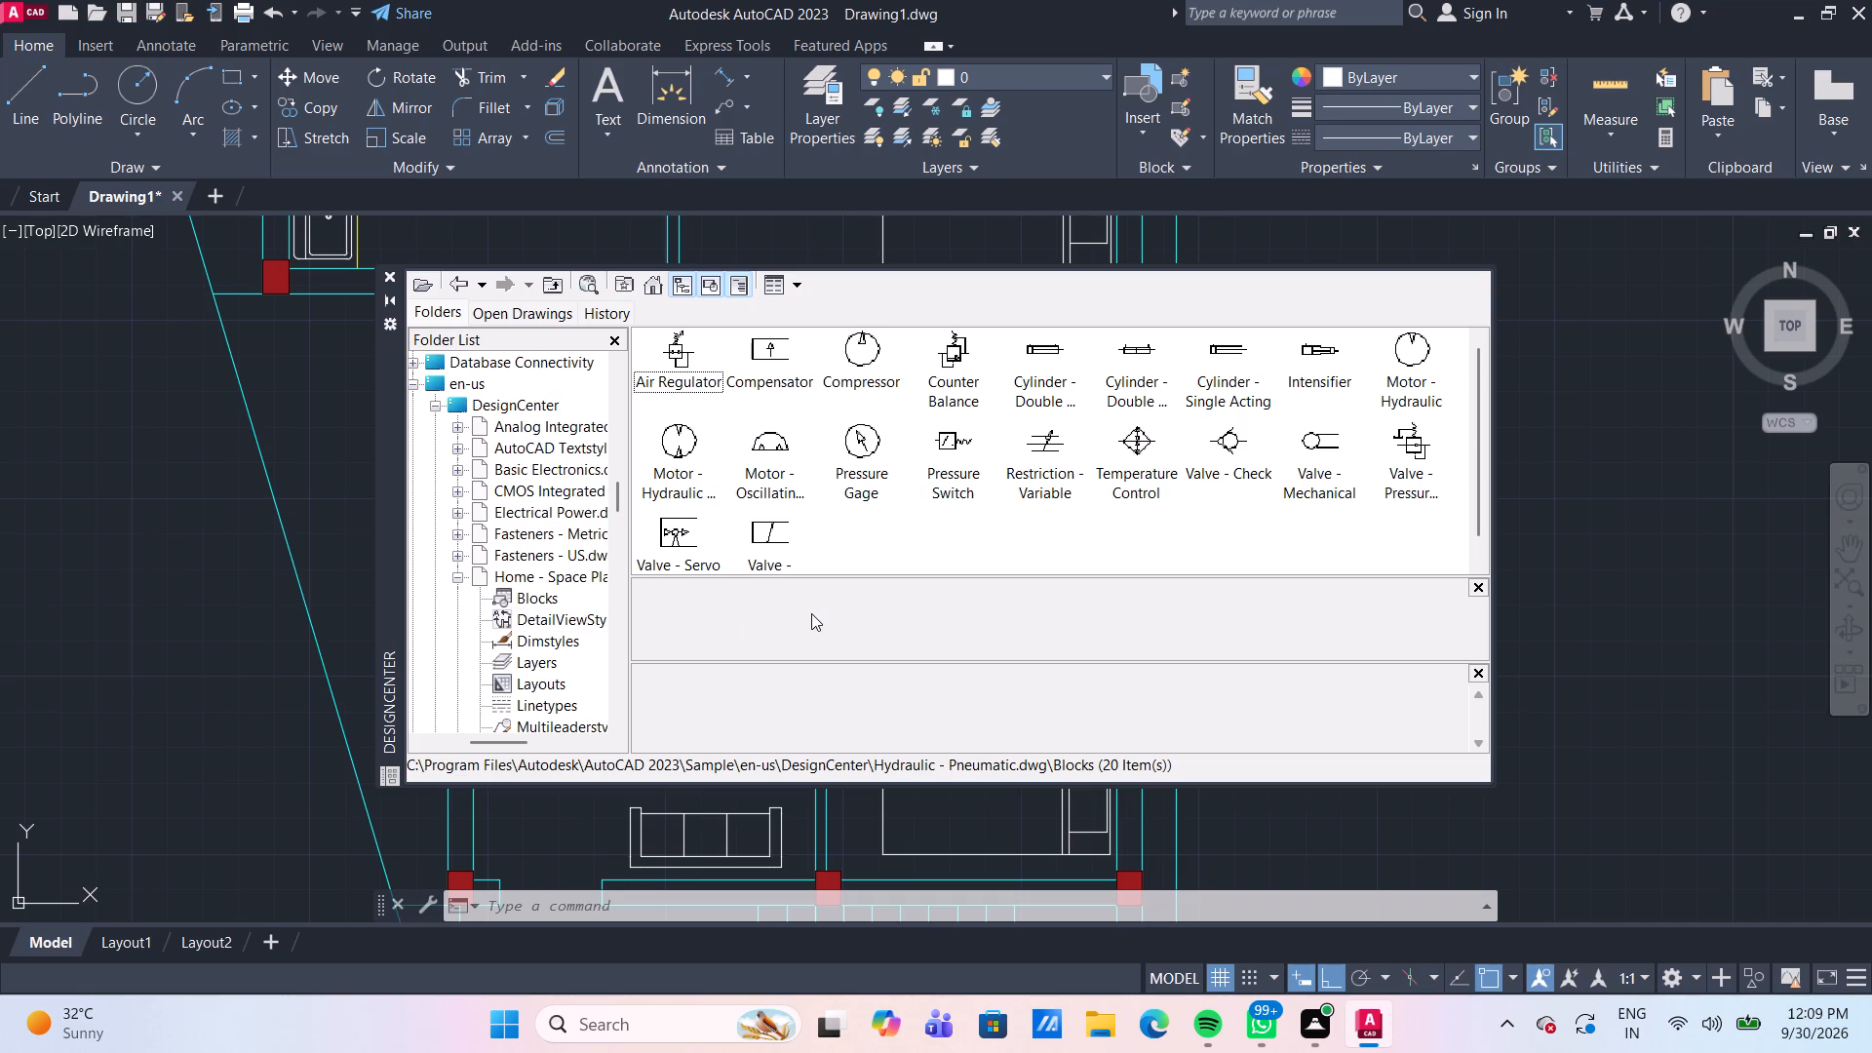
left_click(574, 580)
double_click(678, 351)
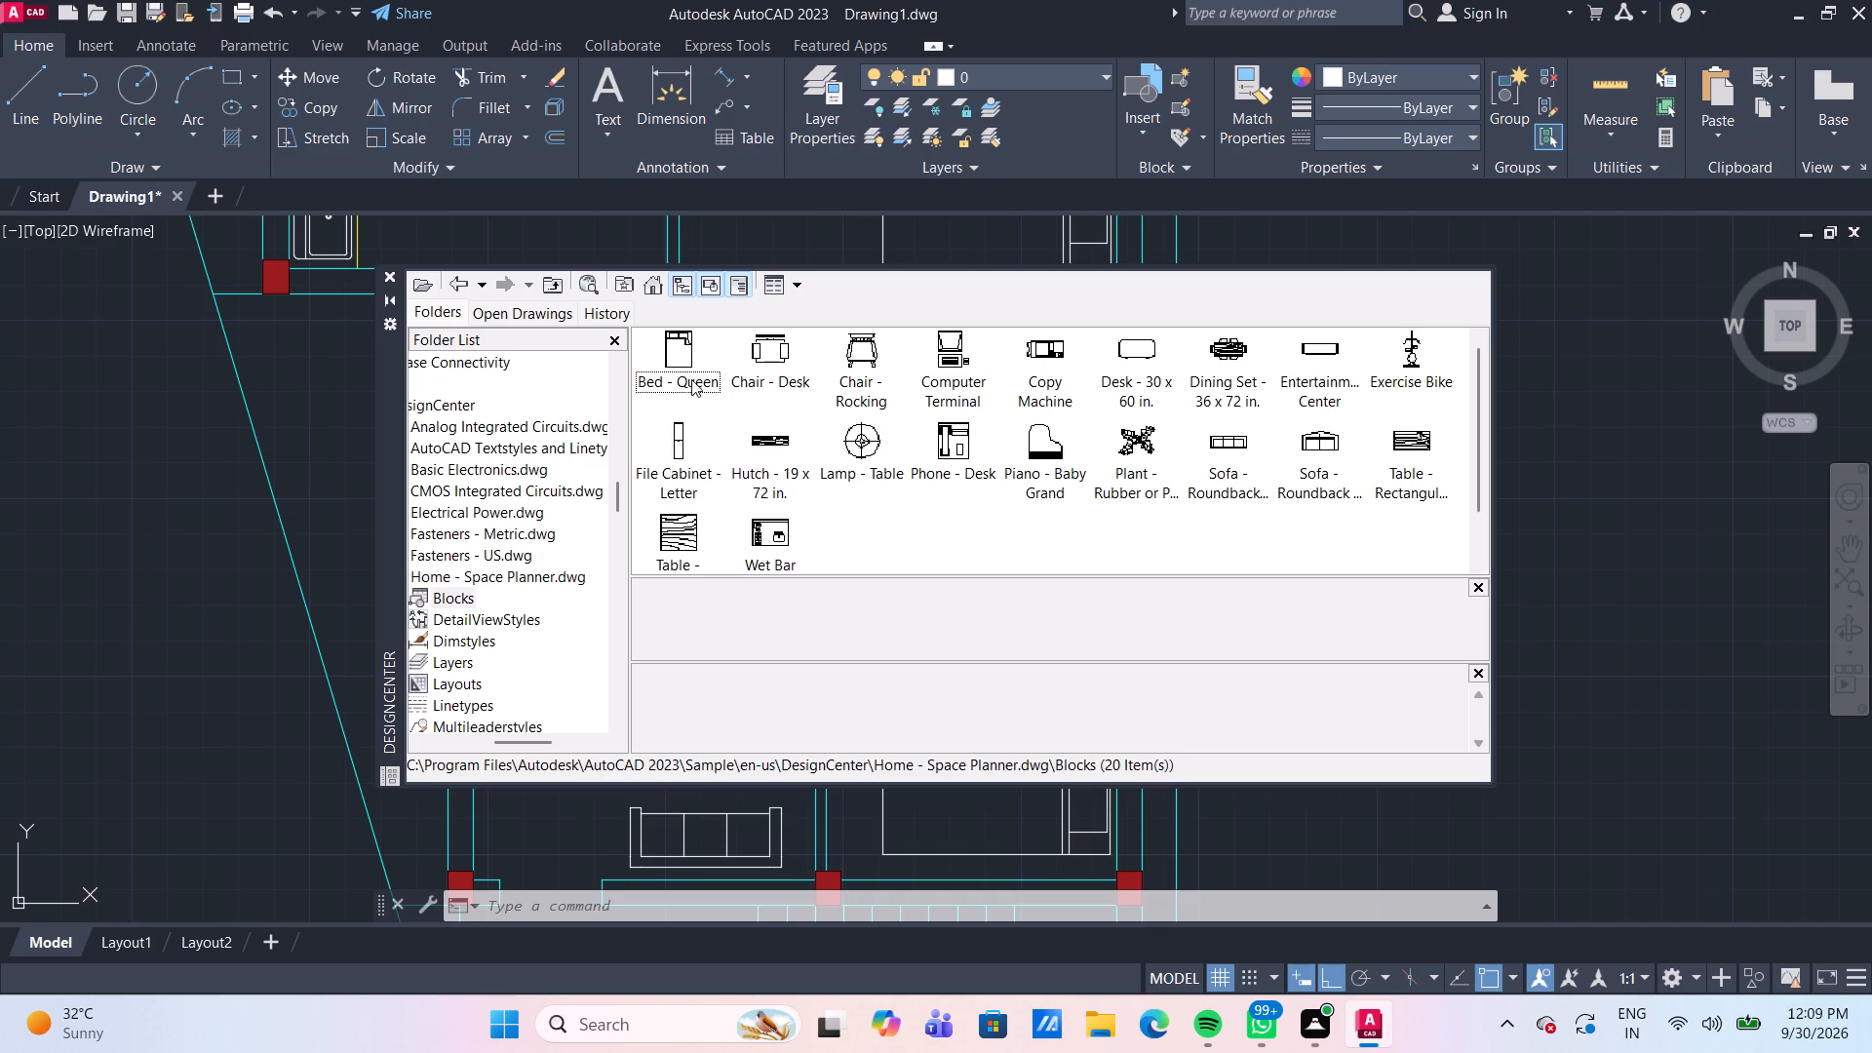
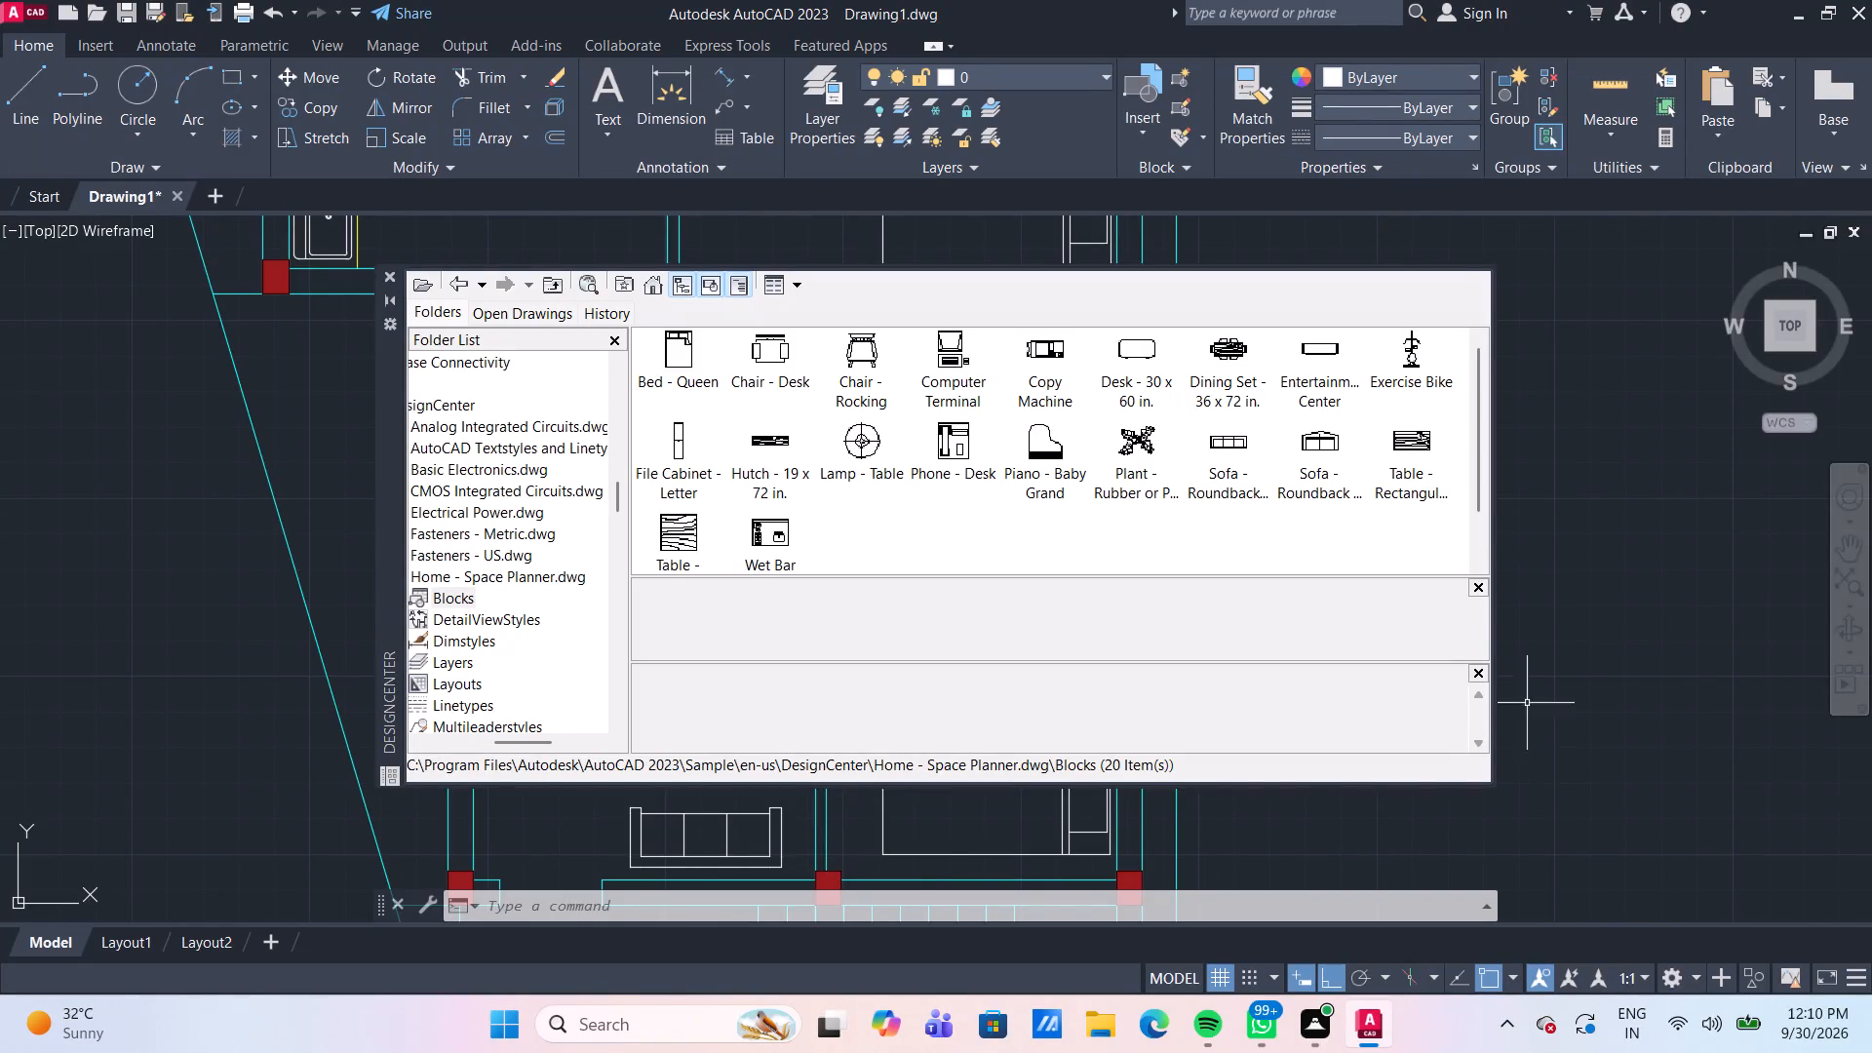
Close DesignCenter to return to the full view of the floor plan.
left_click(1617, 607)
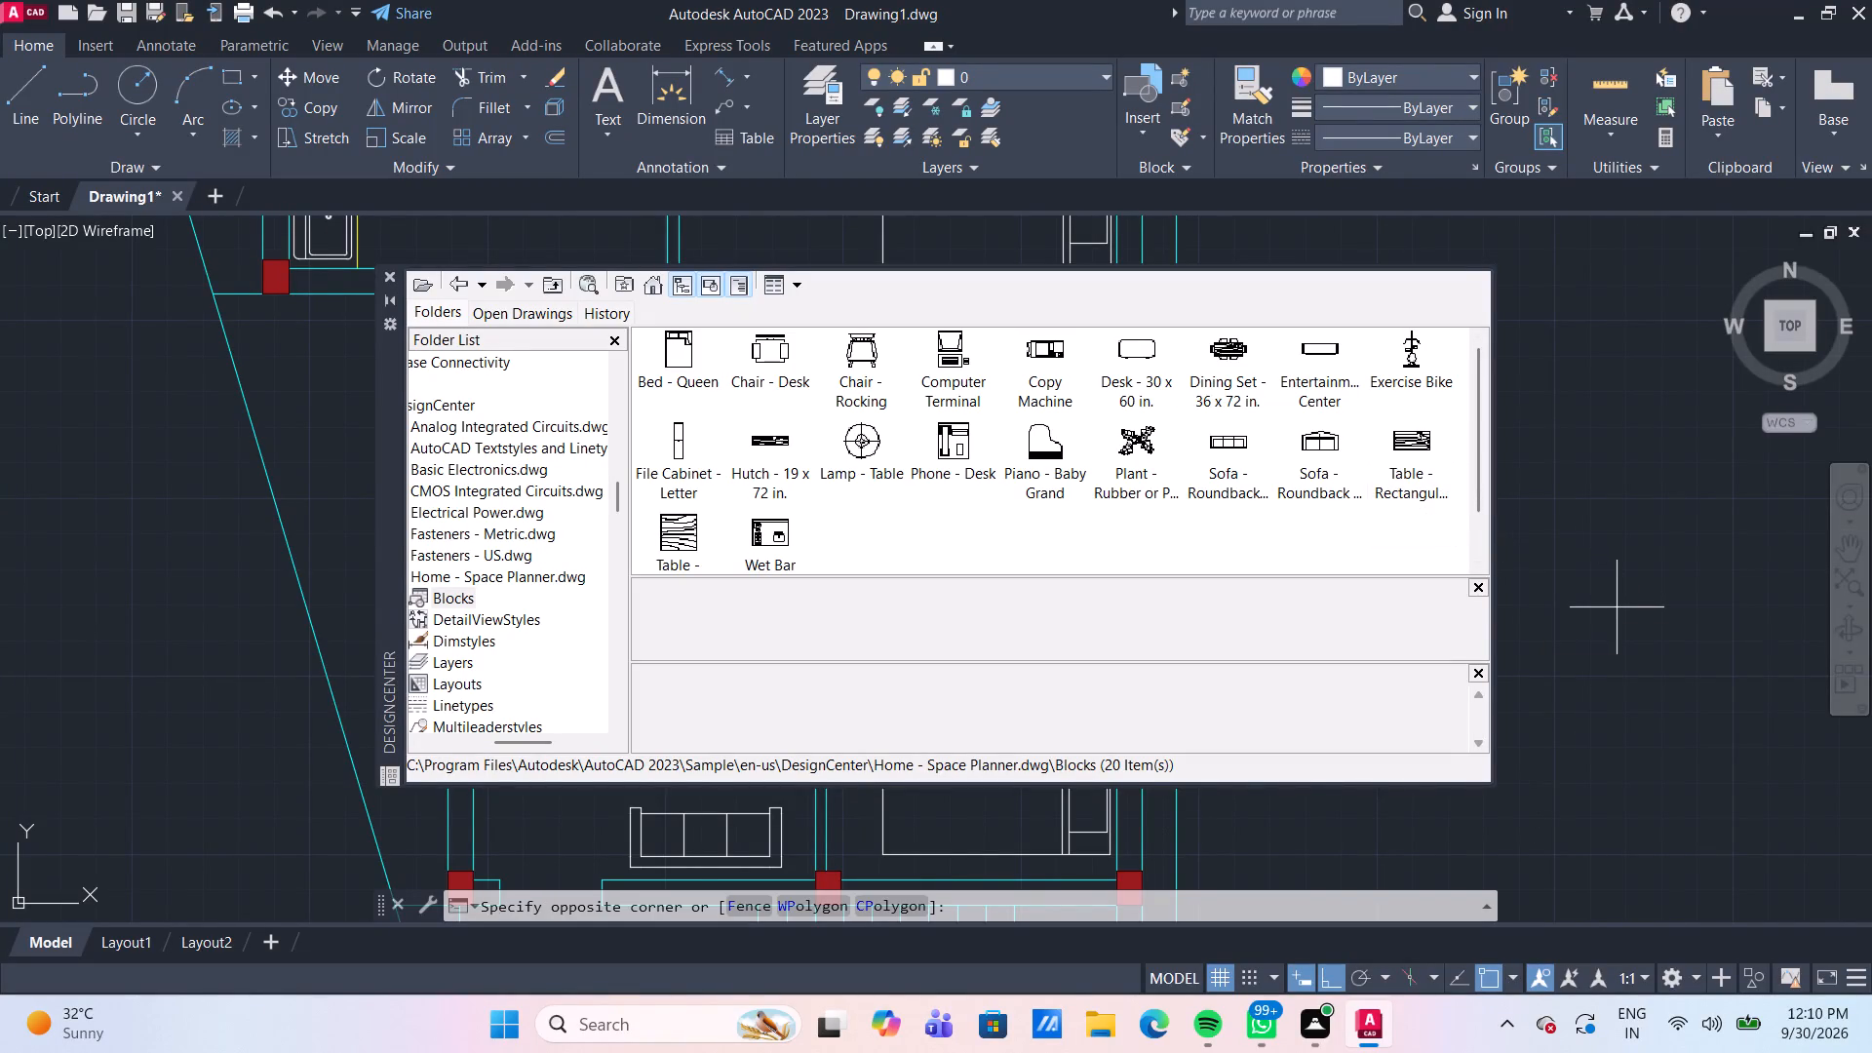
left_click(1609, 605)
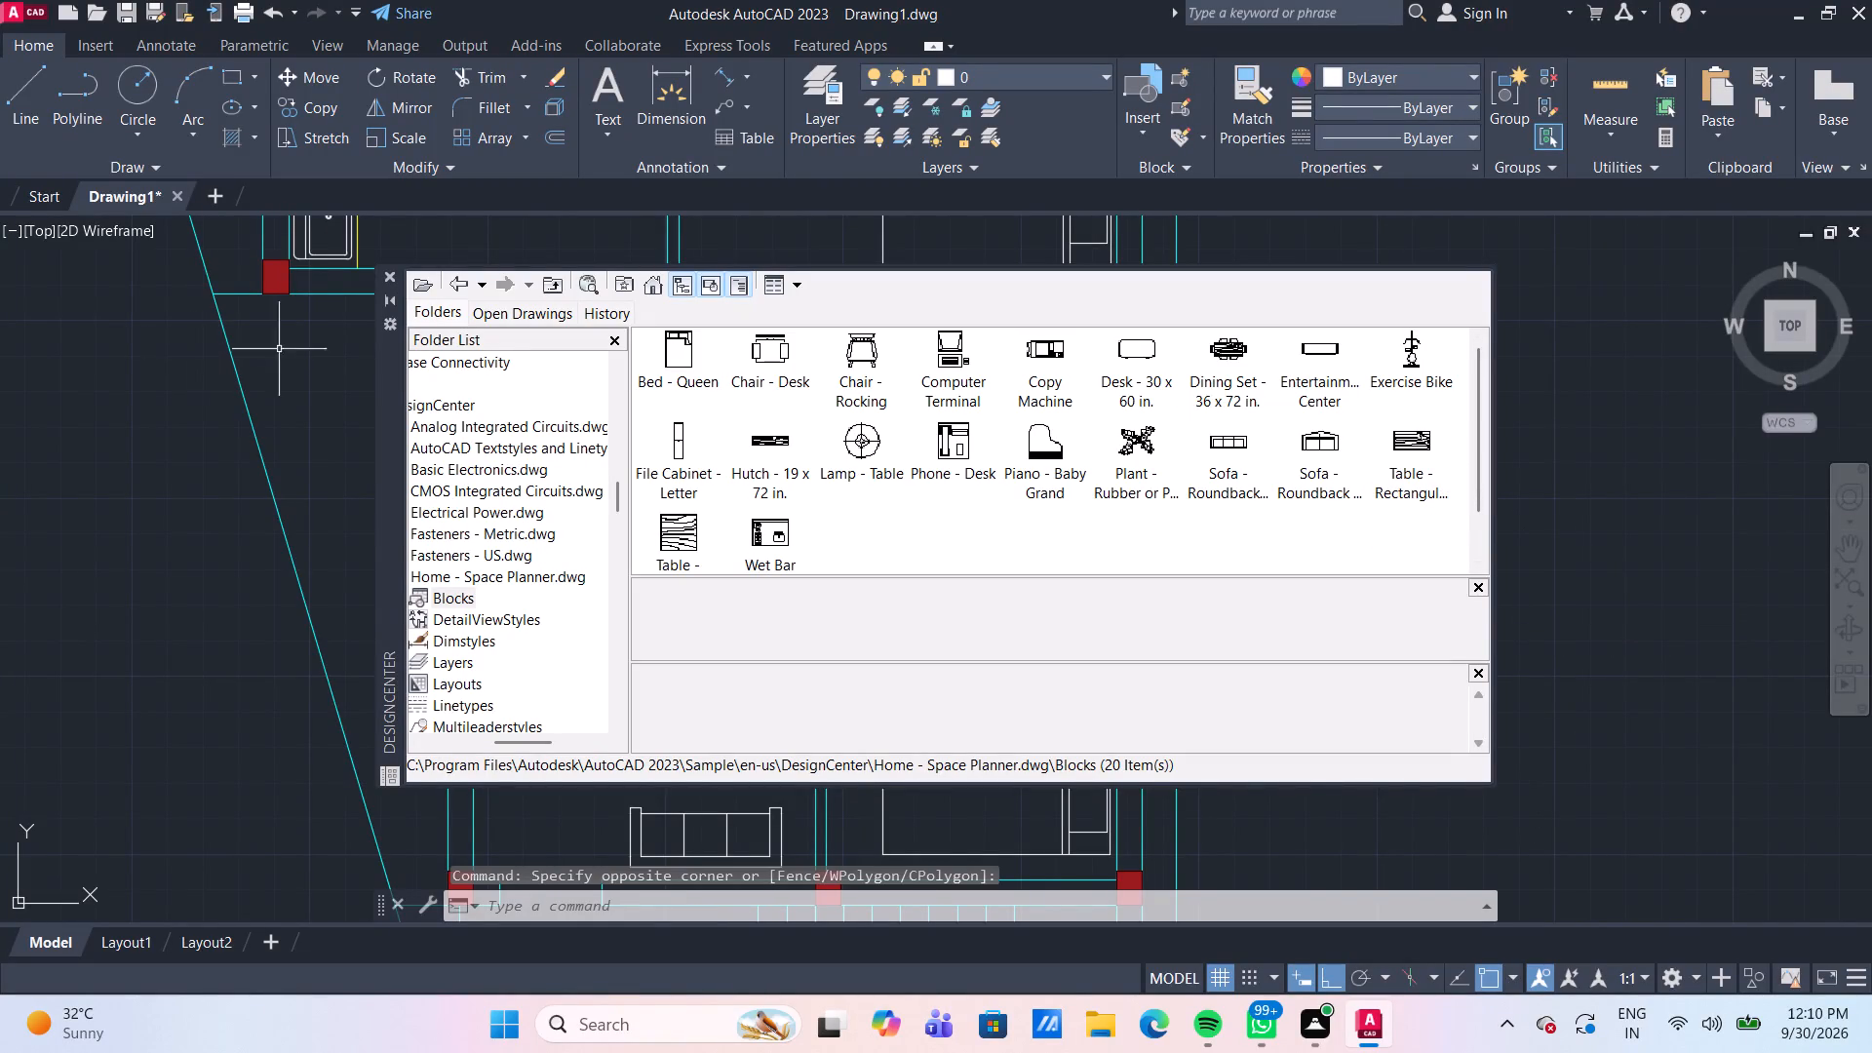
left_click(391, 276)
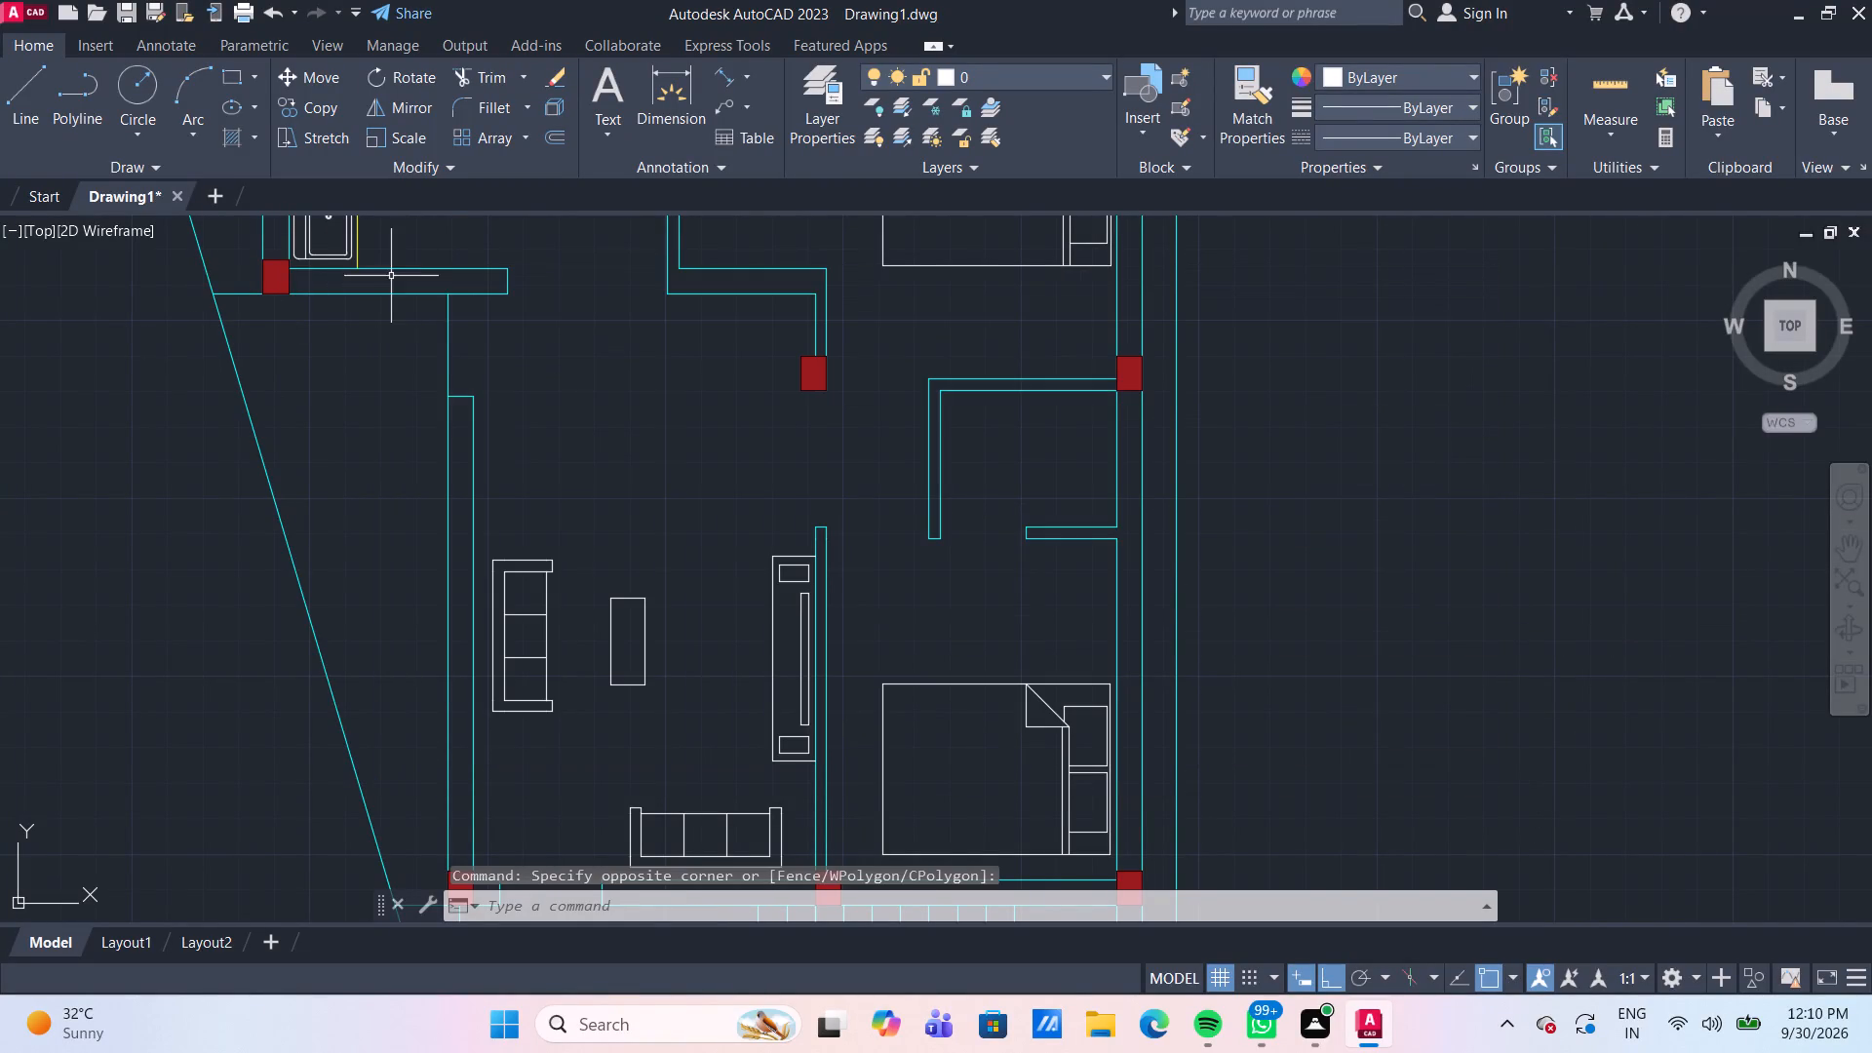
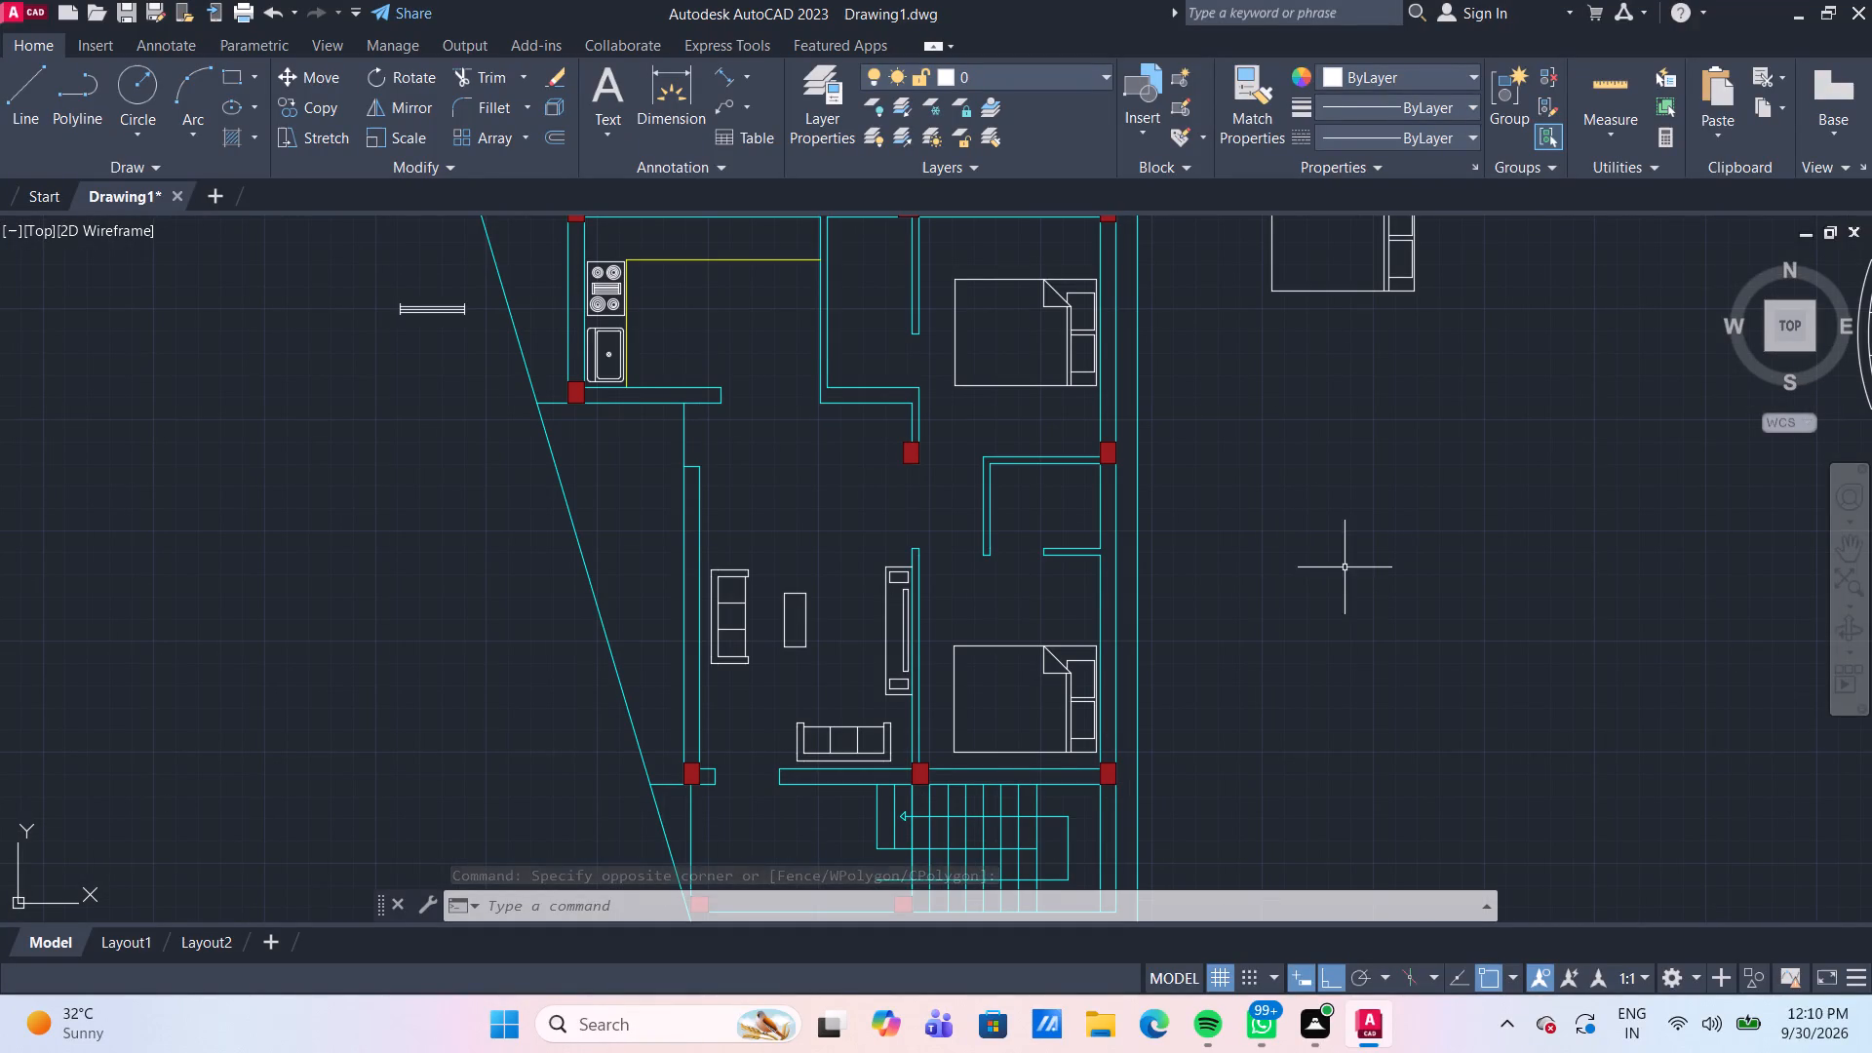
Delete the spare bed, sofas and table blocks lying outside the floor plan, beyond the bedroom side.
middle_click_drag(1345, 566, 1328, 485)
scroll(1328, 494, "down", 1)
middle_click(1336, 565)
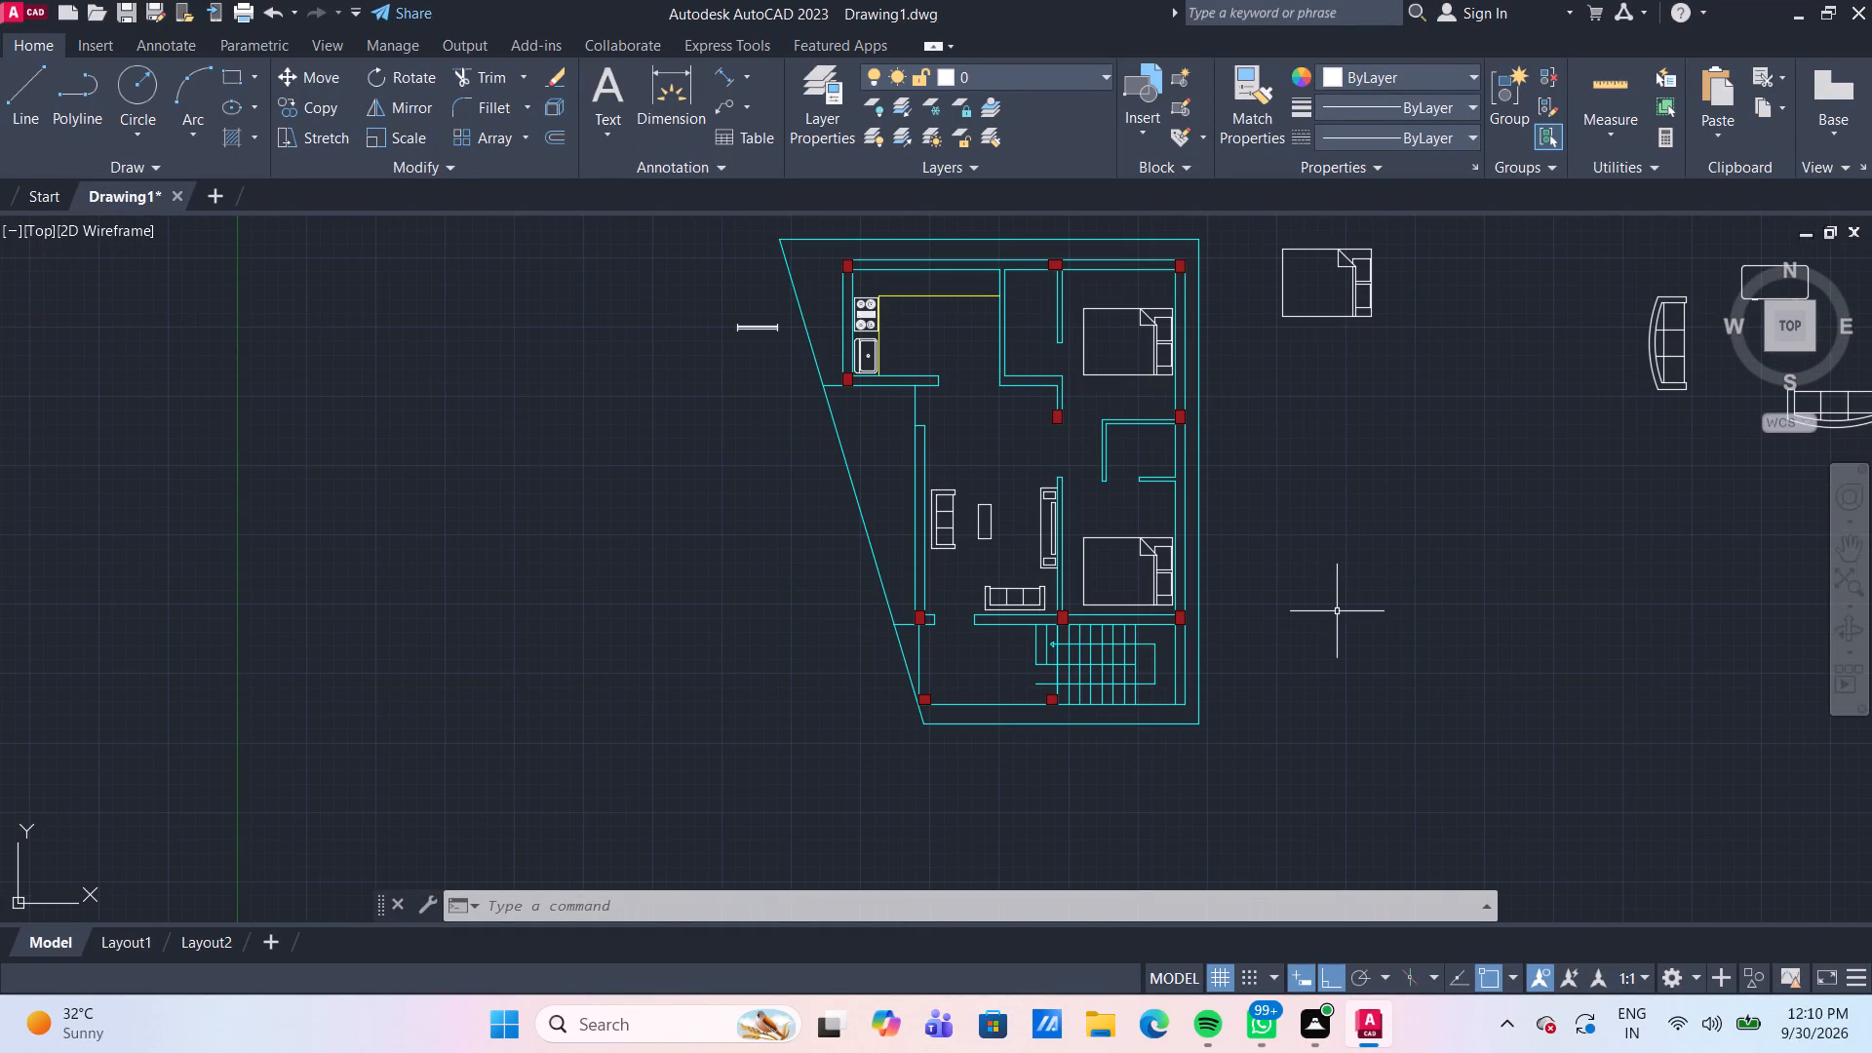
middle_click_drag(1334, 614, 1321, 662)
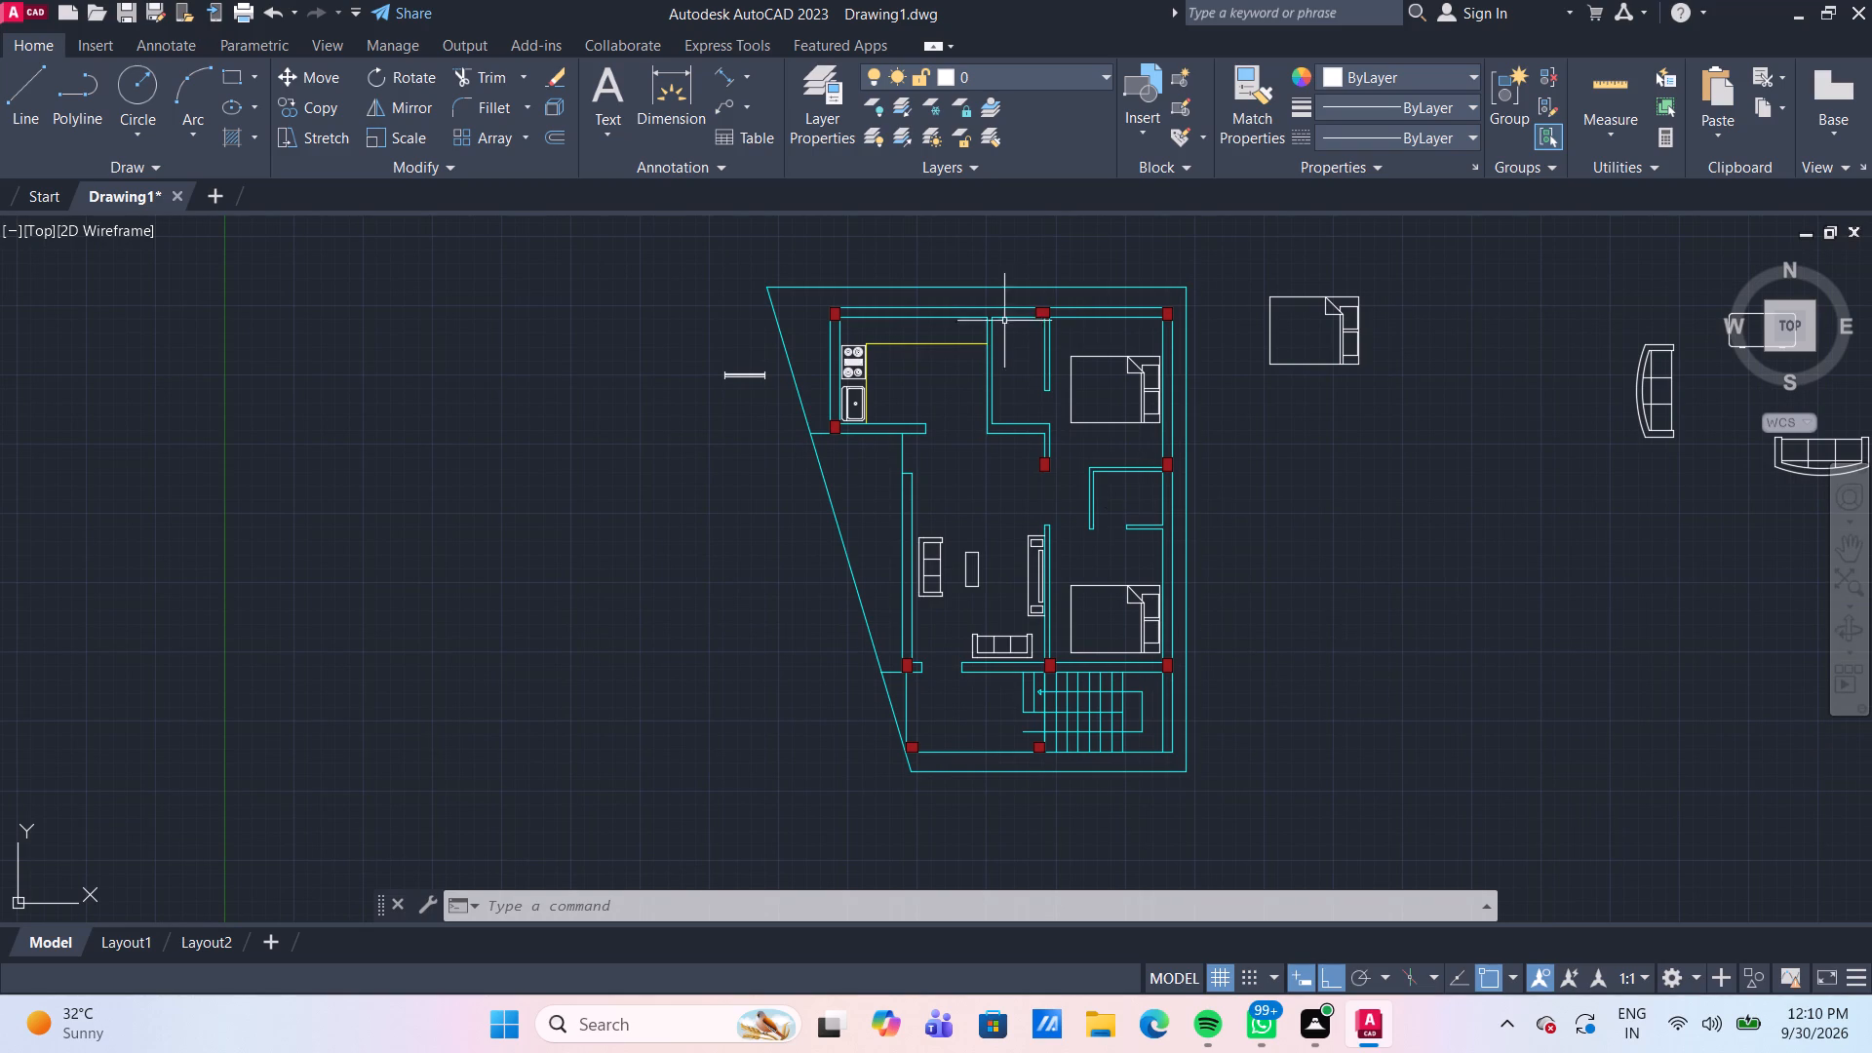
scroll(1292, 404, "down", 1)
middle_click_drag(1481, 494, 1271, 516)
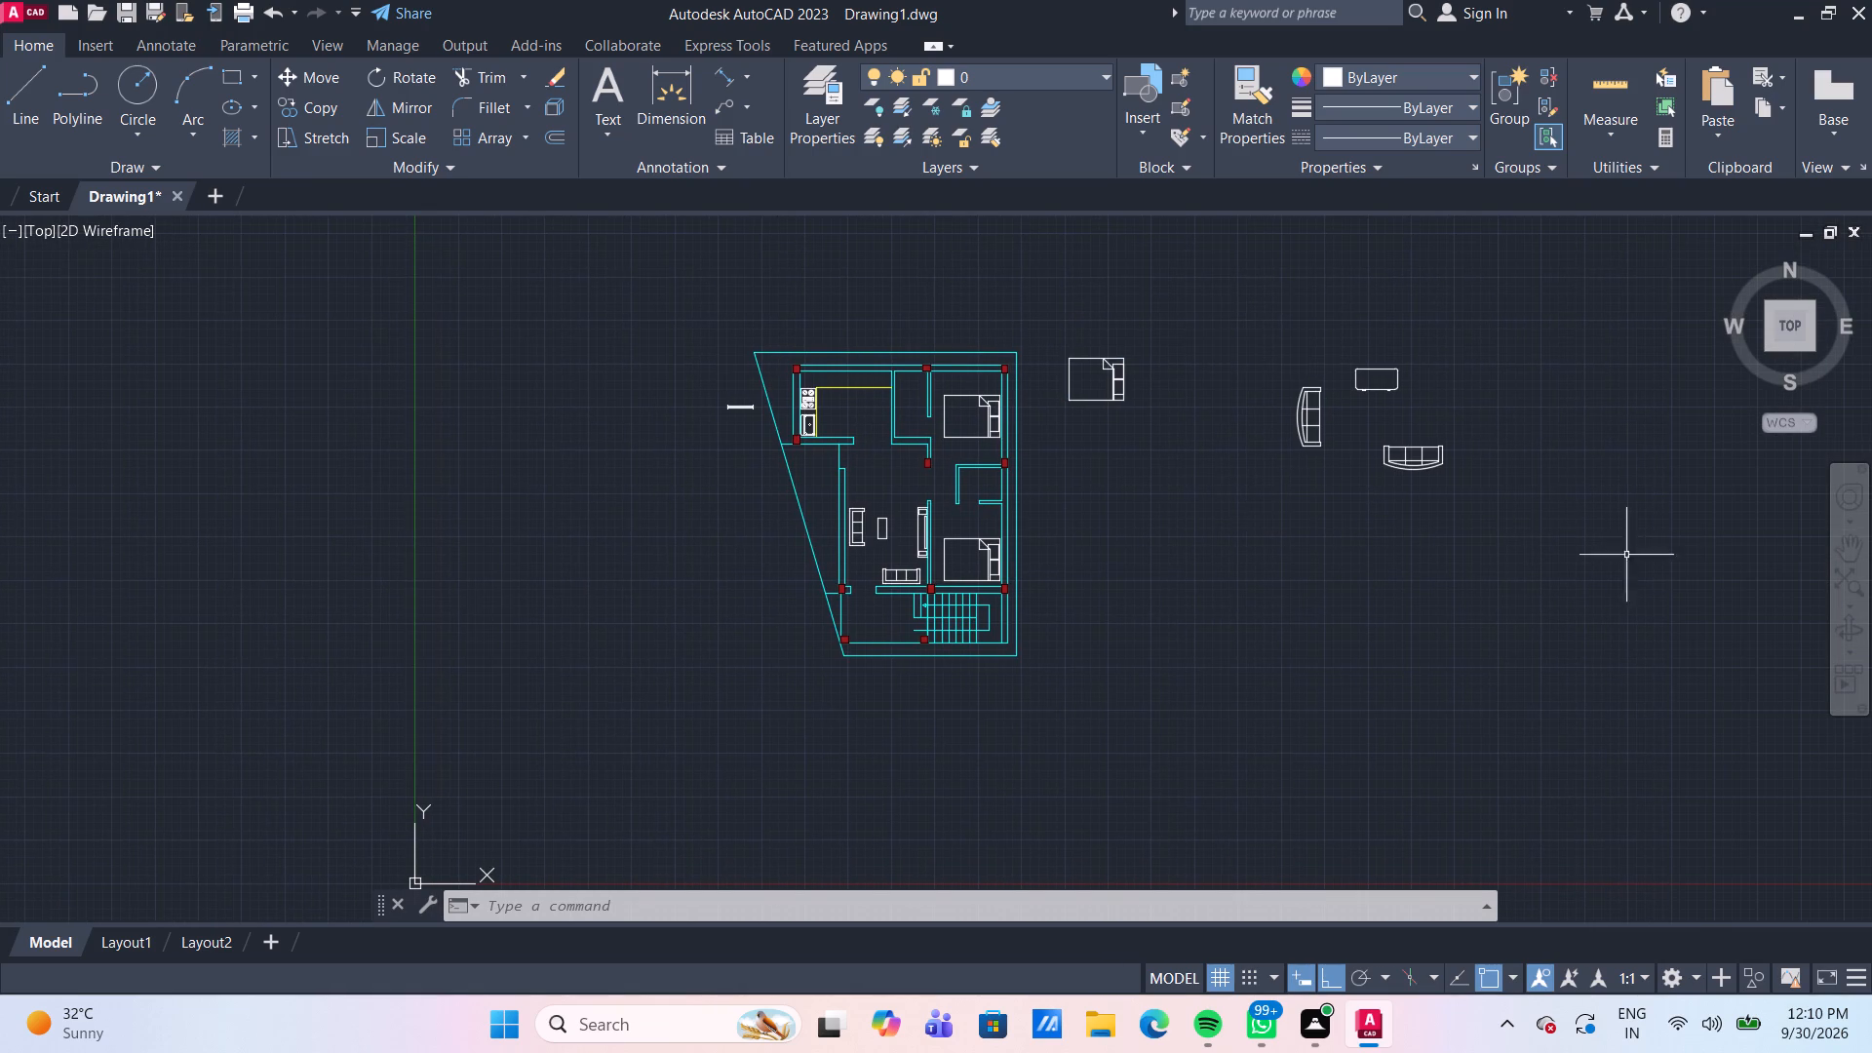
left_click_drag(1540, 588, 1443, 534)
left_click(1052, 290)
scroll(1052, 290, "down", 1)
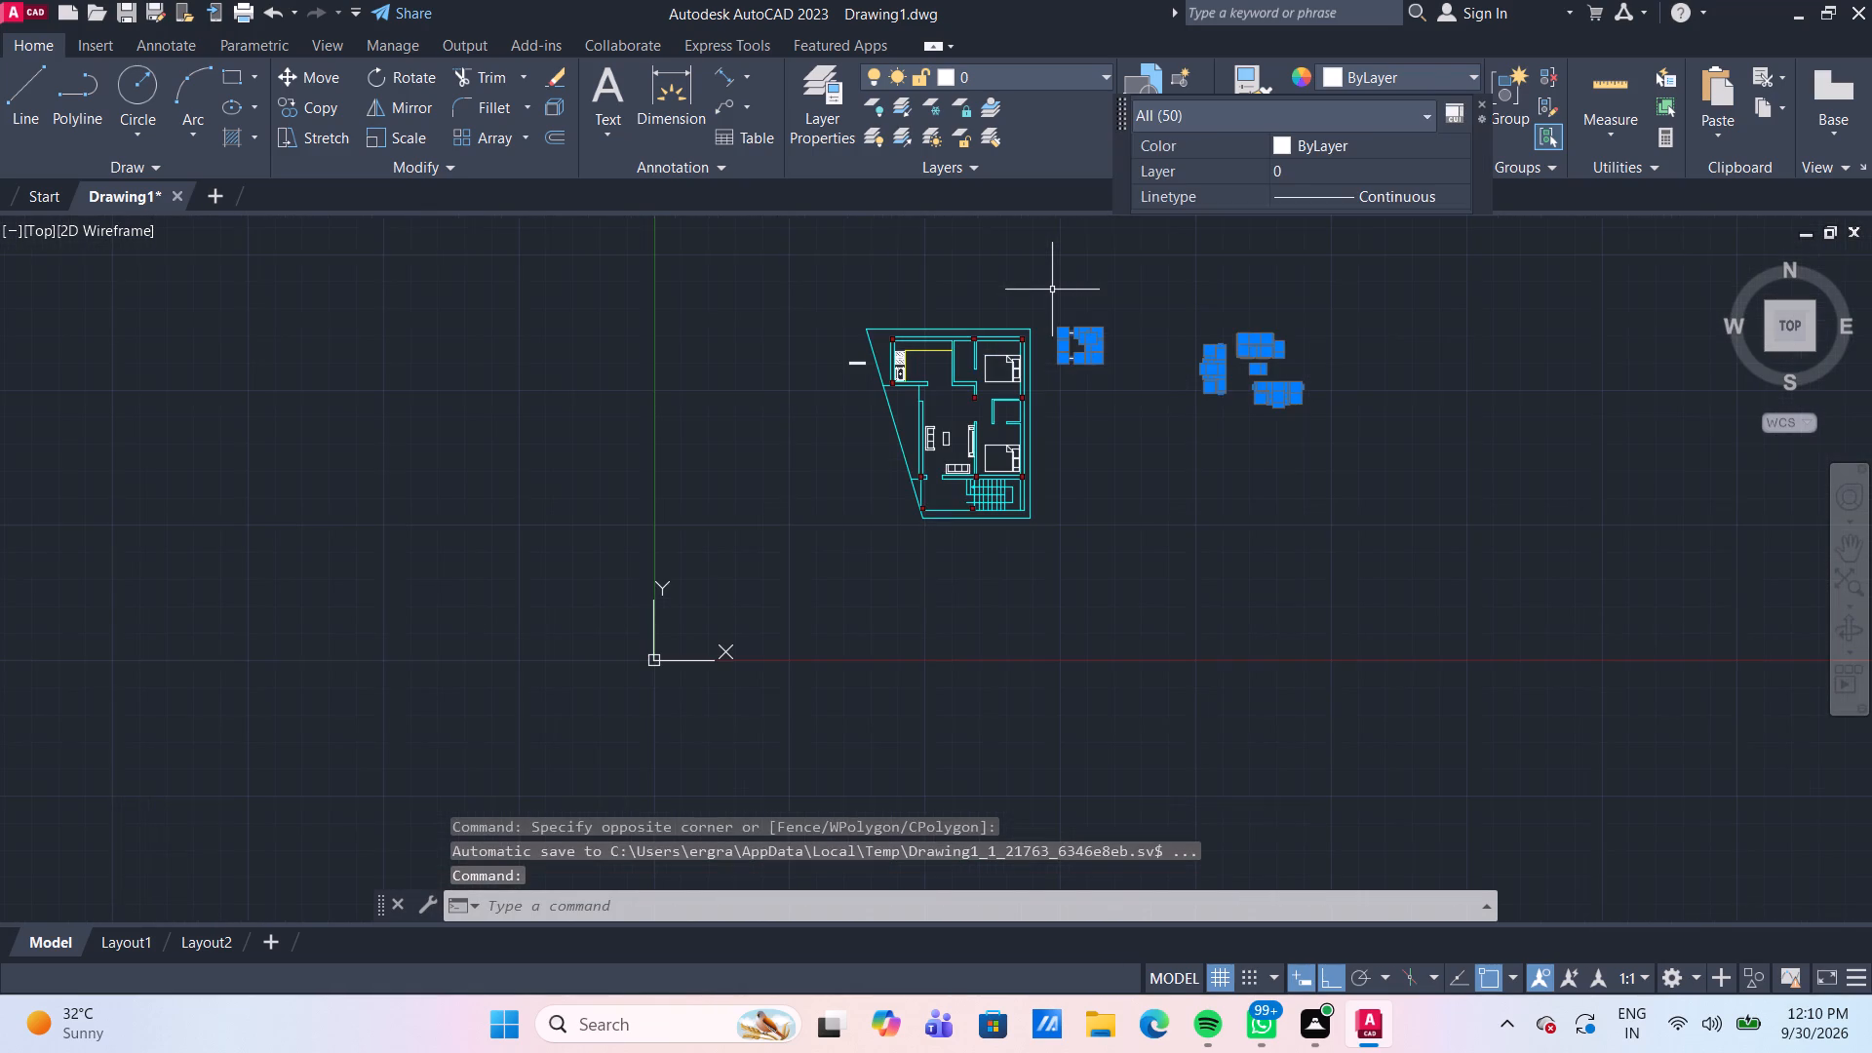
key("Delete")
Copy the horizontal window symbol beside the kitchen about 6'-3" horizontally, away from the floor plan.
scroll(663, 415, "up", 1)
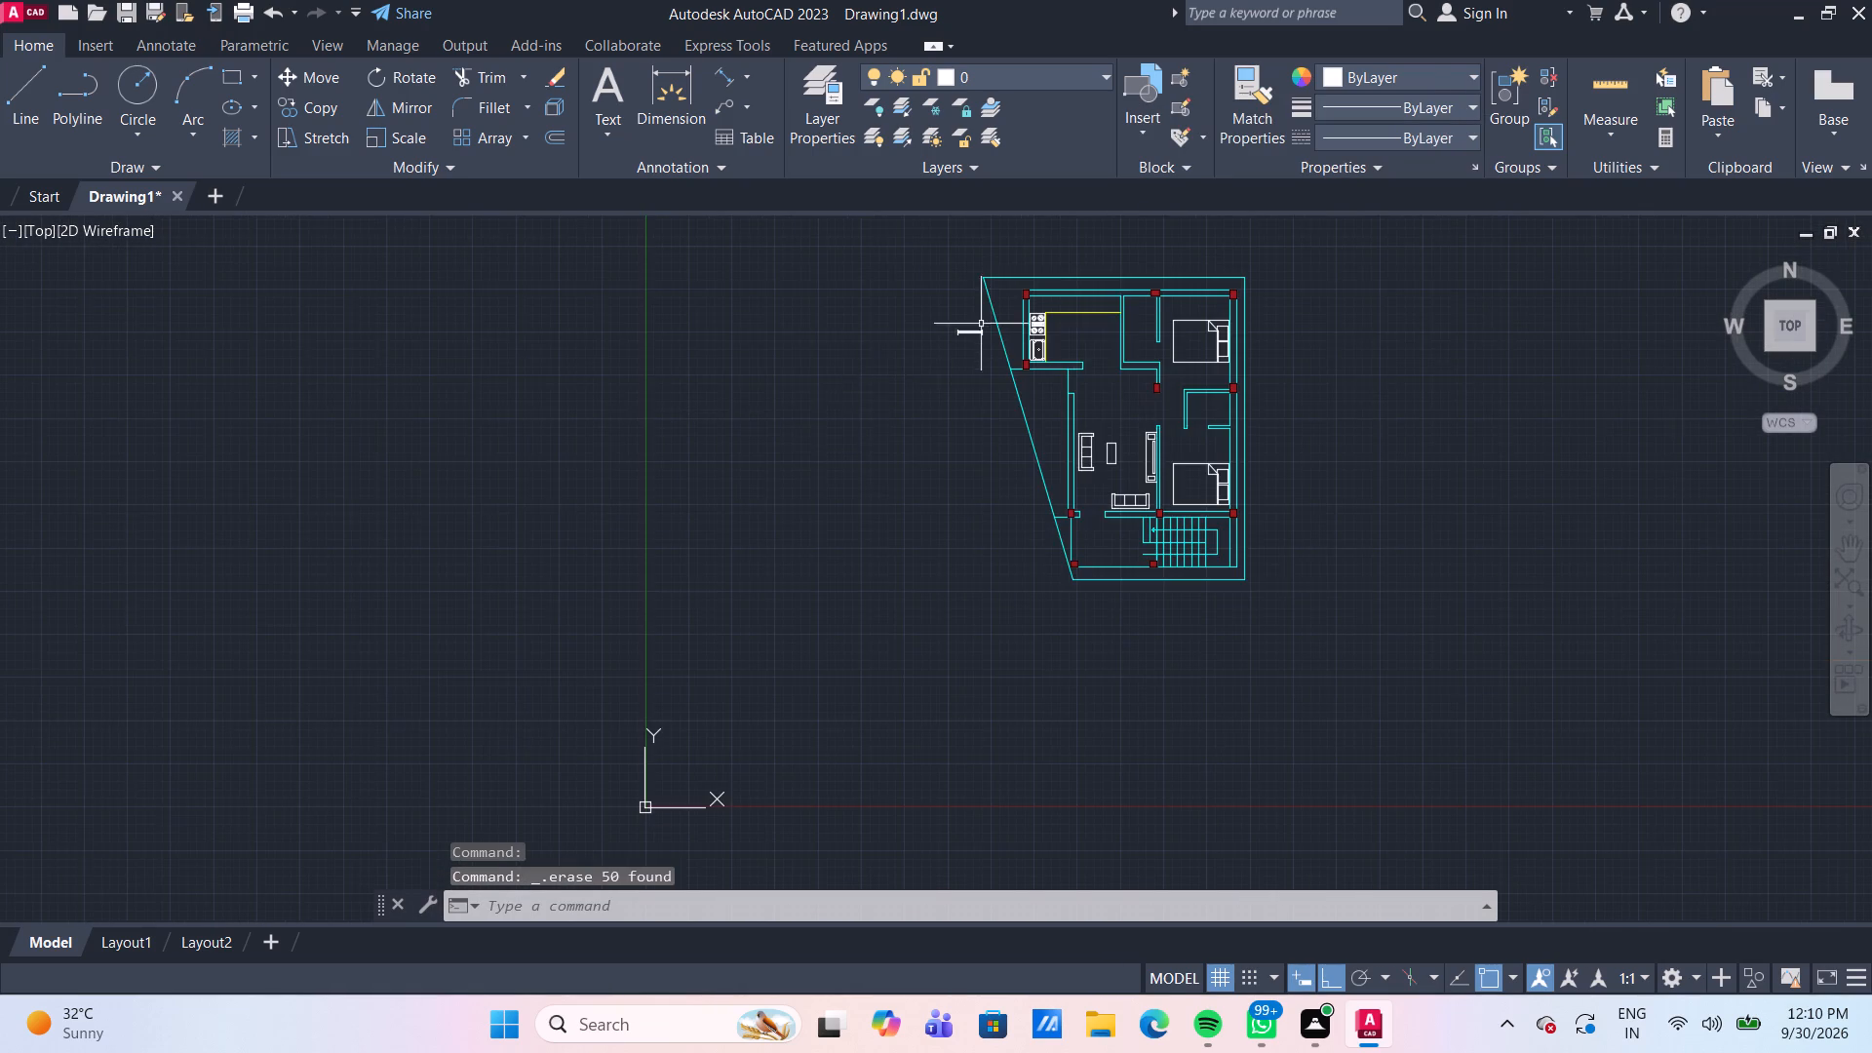
scroll(981, 324, "up", 3)
middle_click_drag(990, 381, 863, 388)
scroll(863, 388, "down", 1)
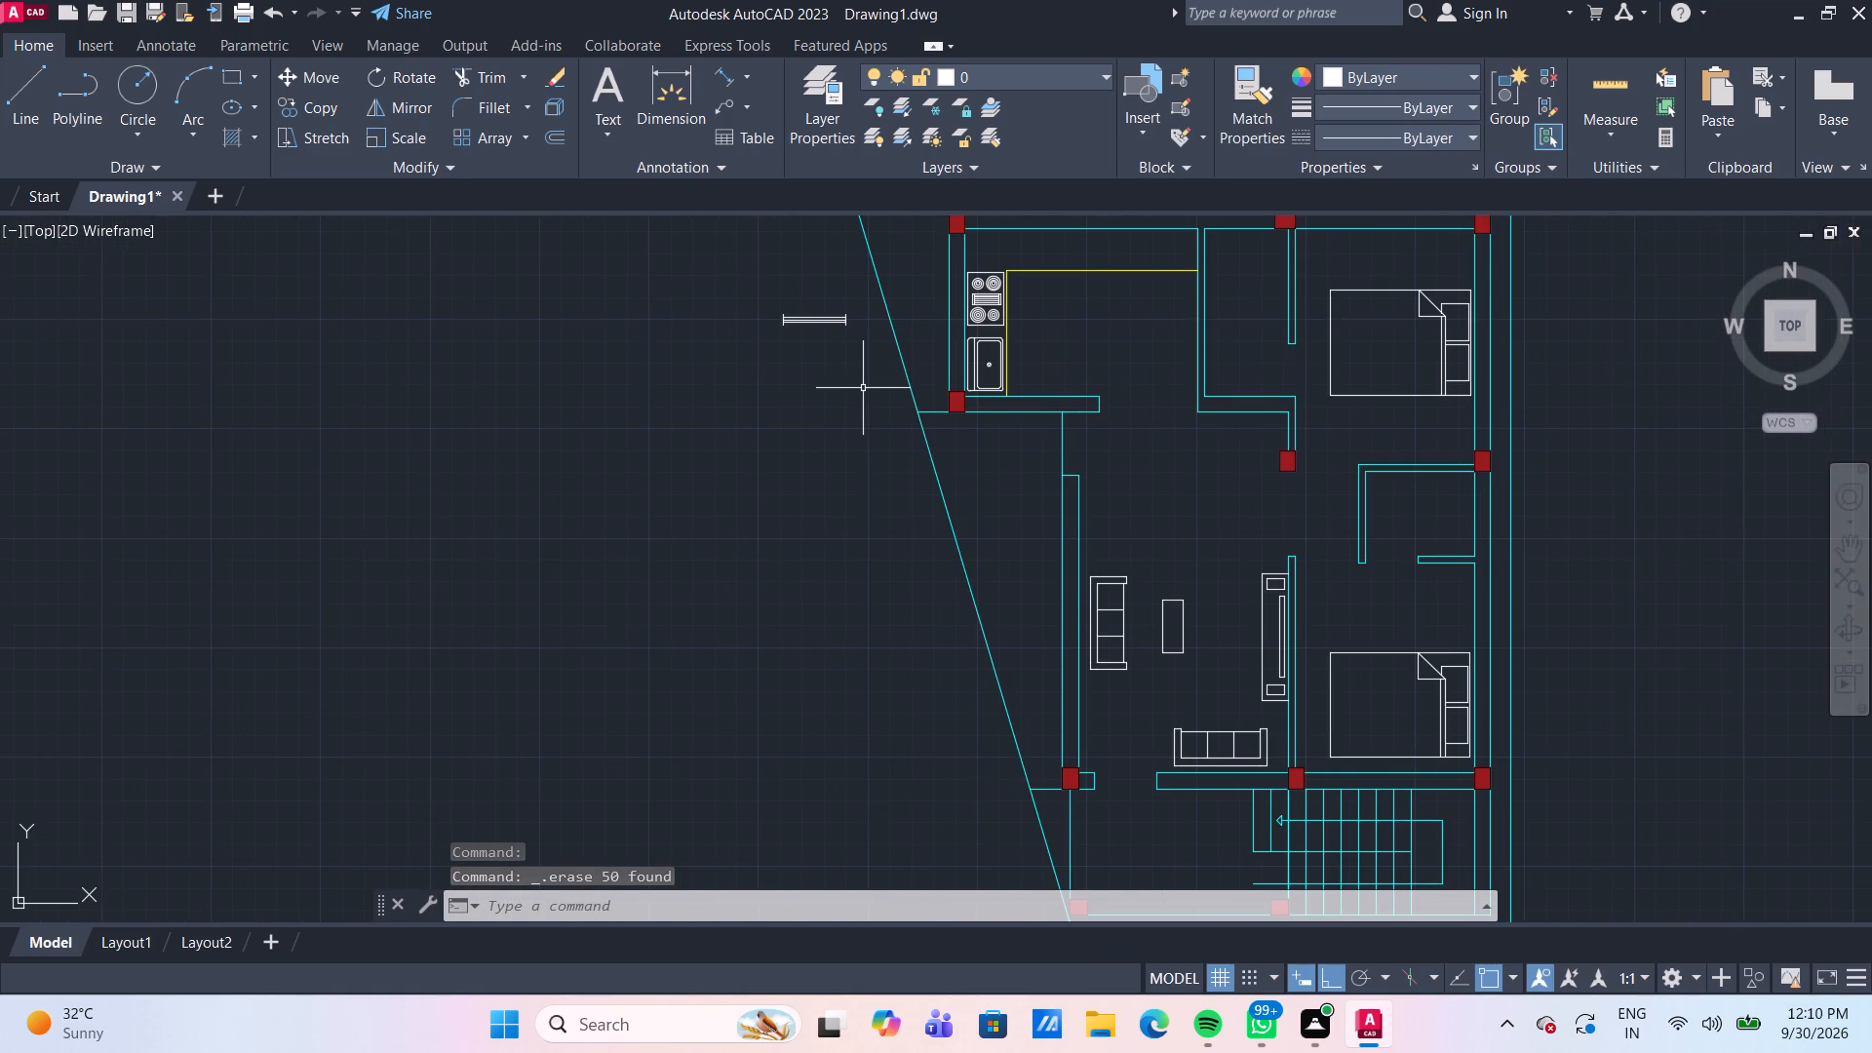
middle_click_drag(848, 404, 822, 417)
scroll(838, 313, "down", 1)
scroll(833, 320, "up", 2)
left_click_drag(826, 353, 816, 350)
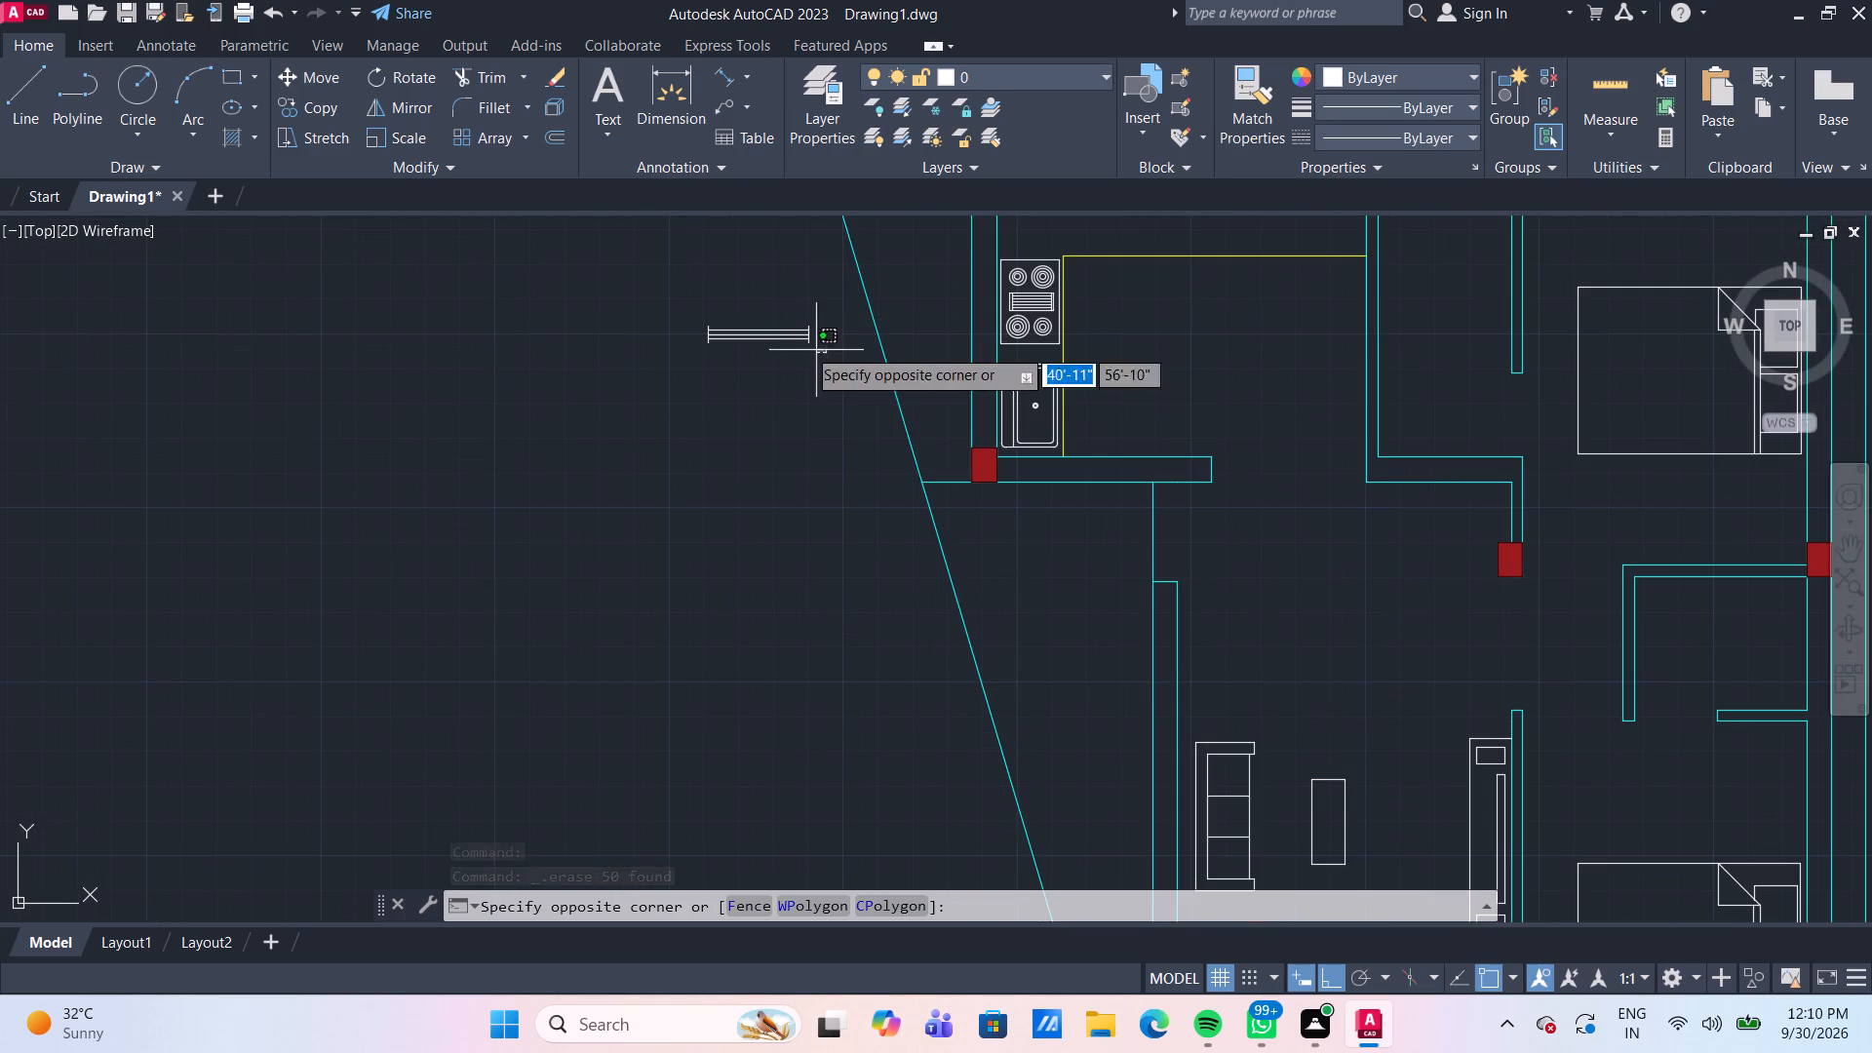
left_click(676, 307)
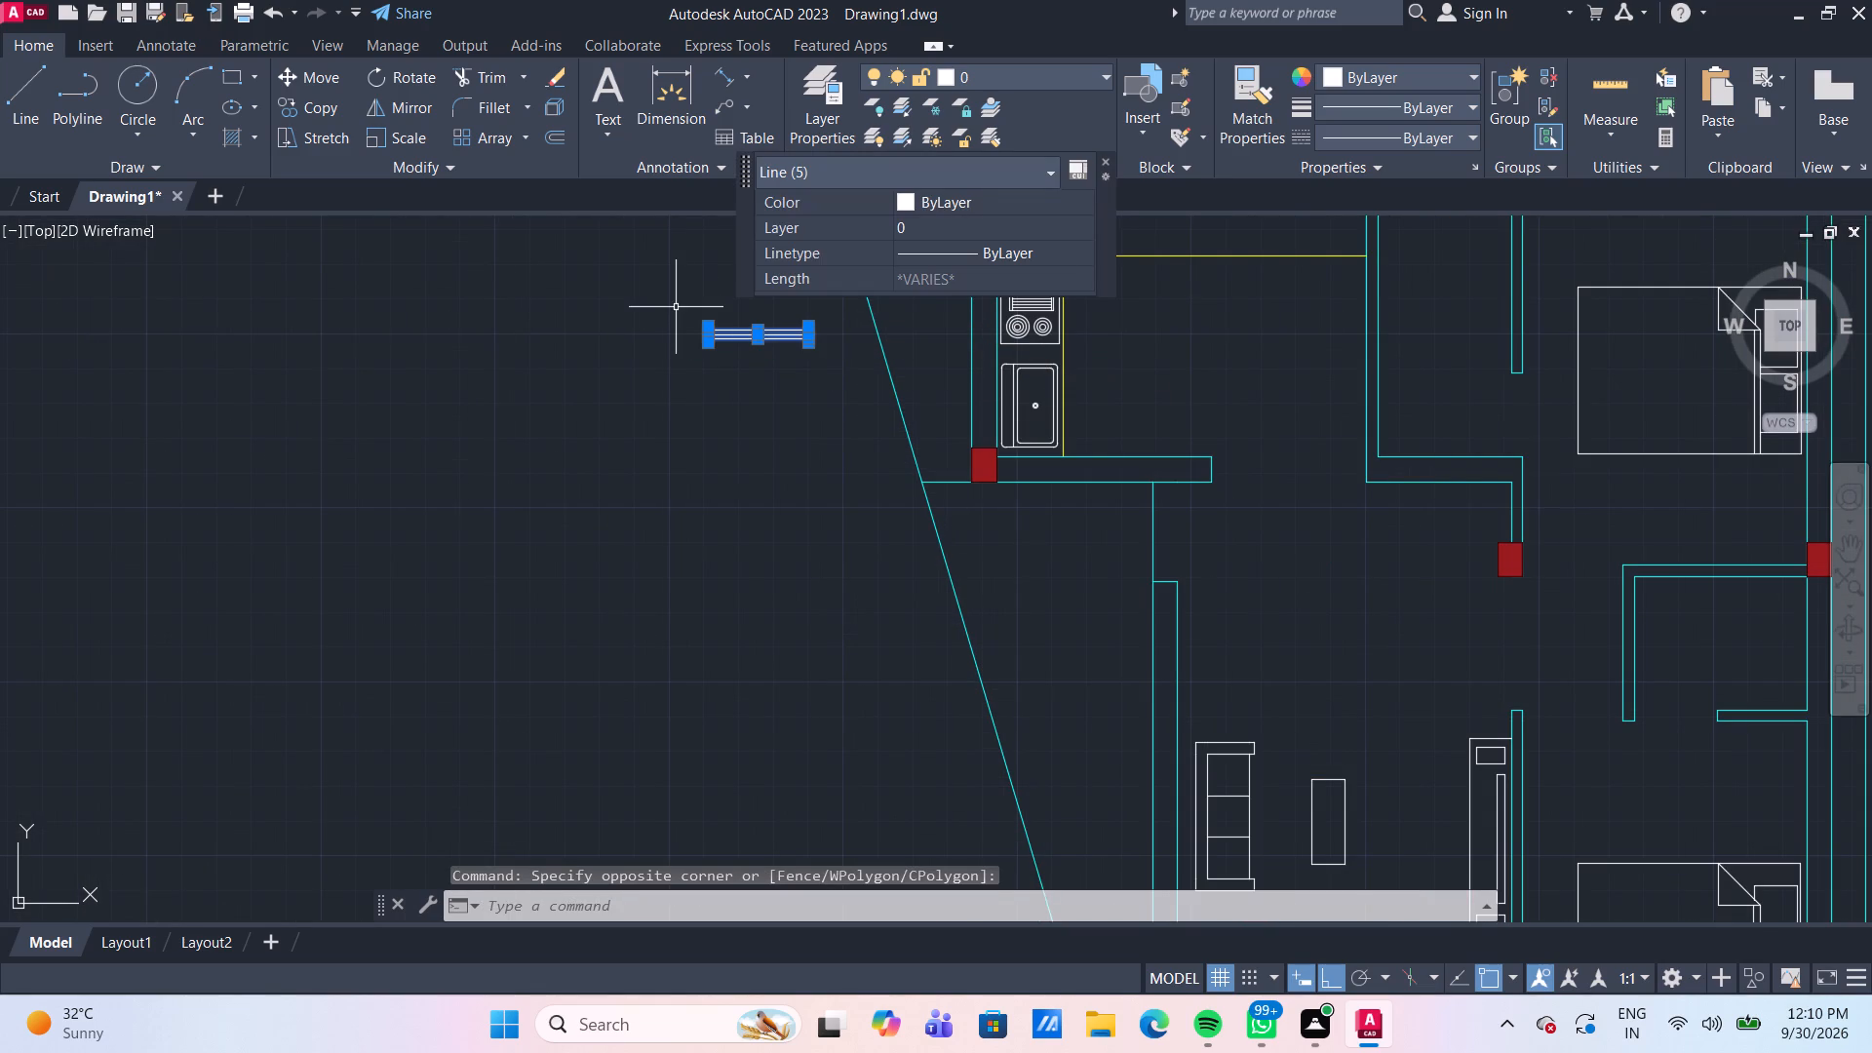
type("CO")
key("Return")
left_click(676, 307)
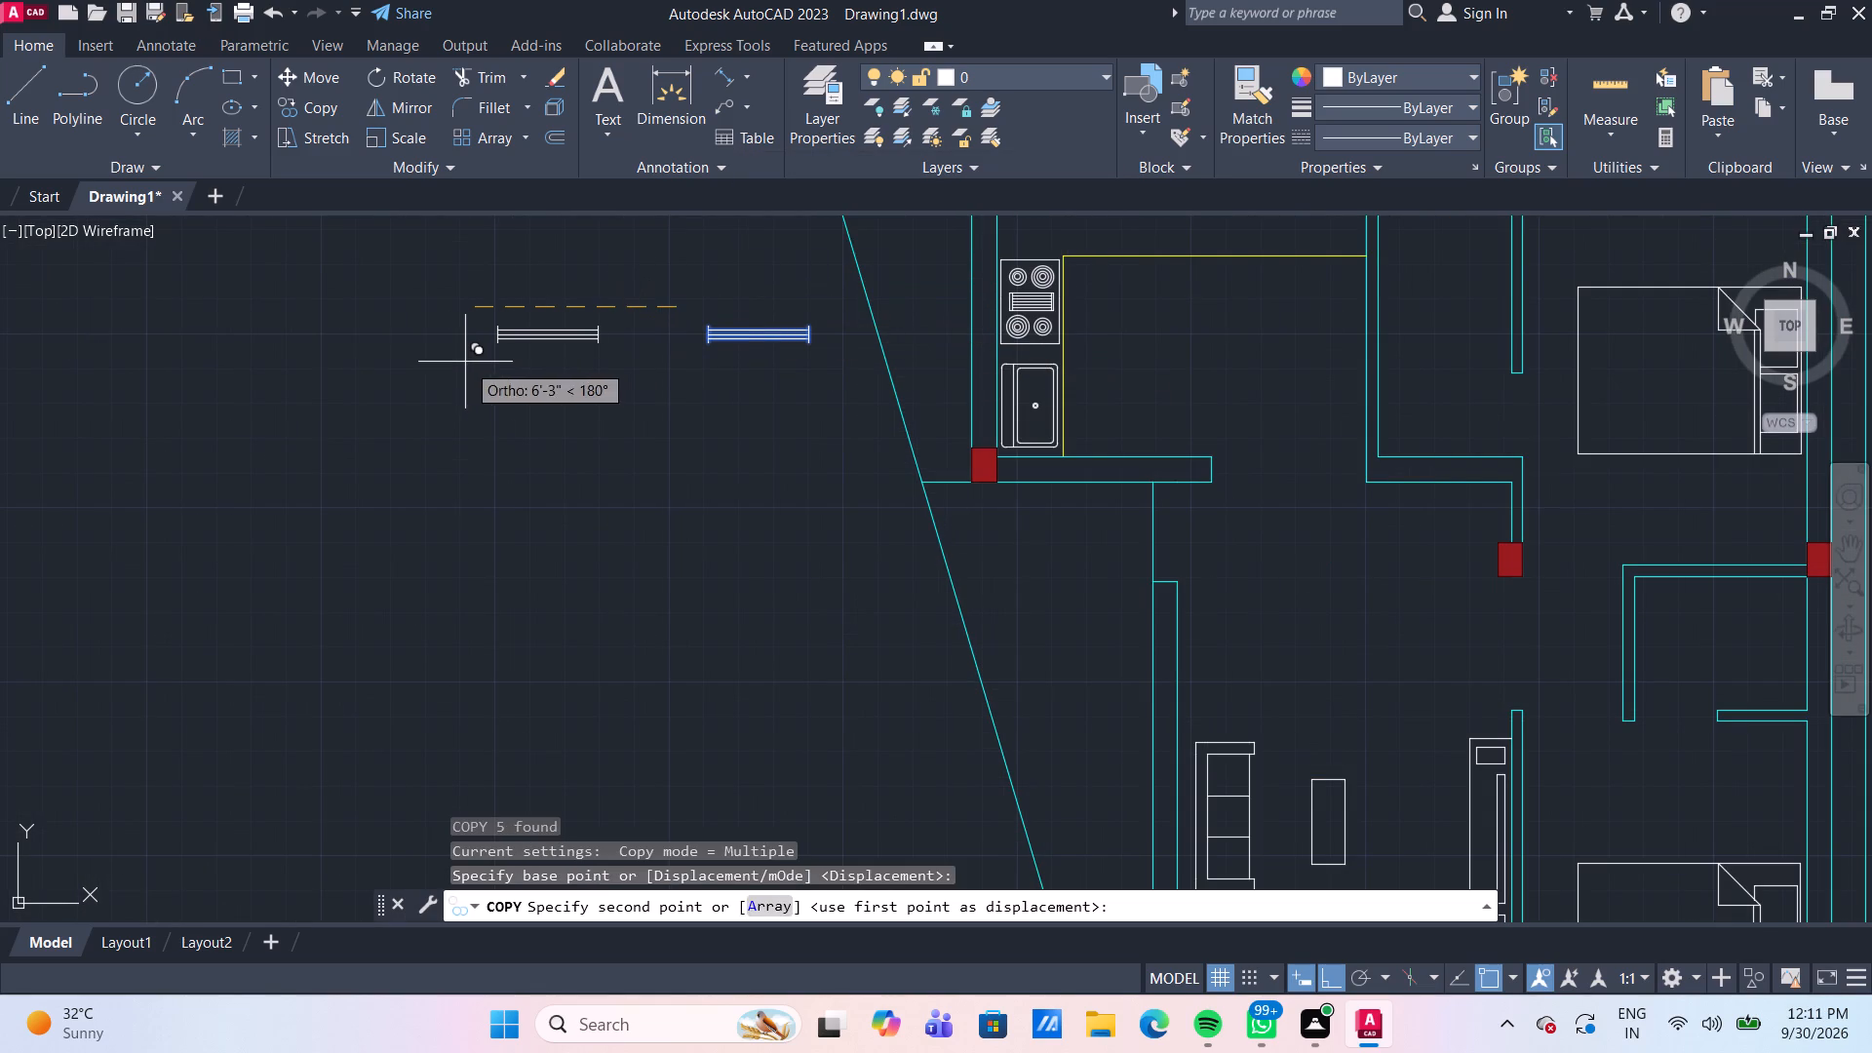
left_click(465, 362)
key("Escape")
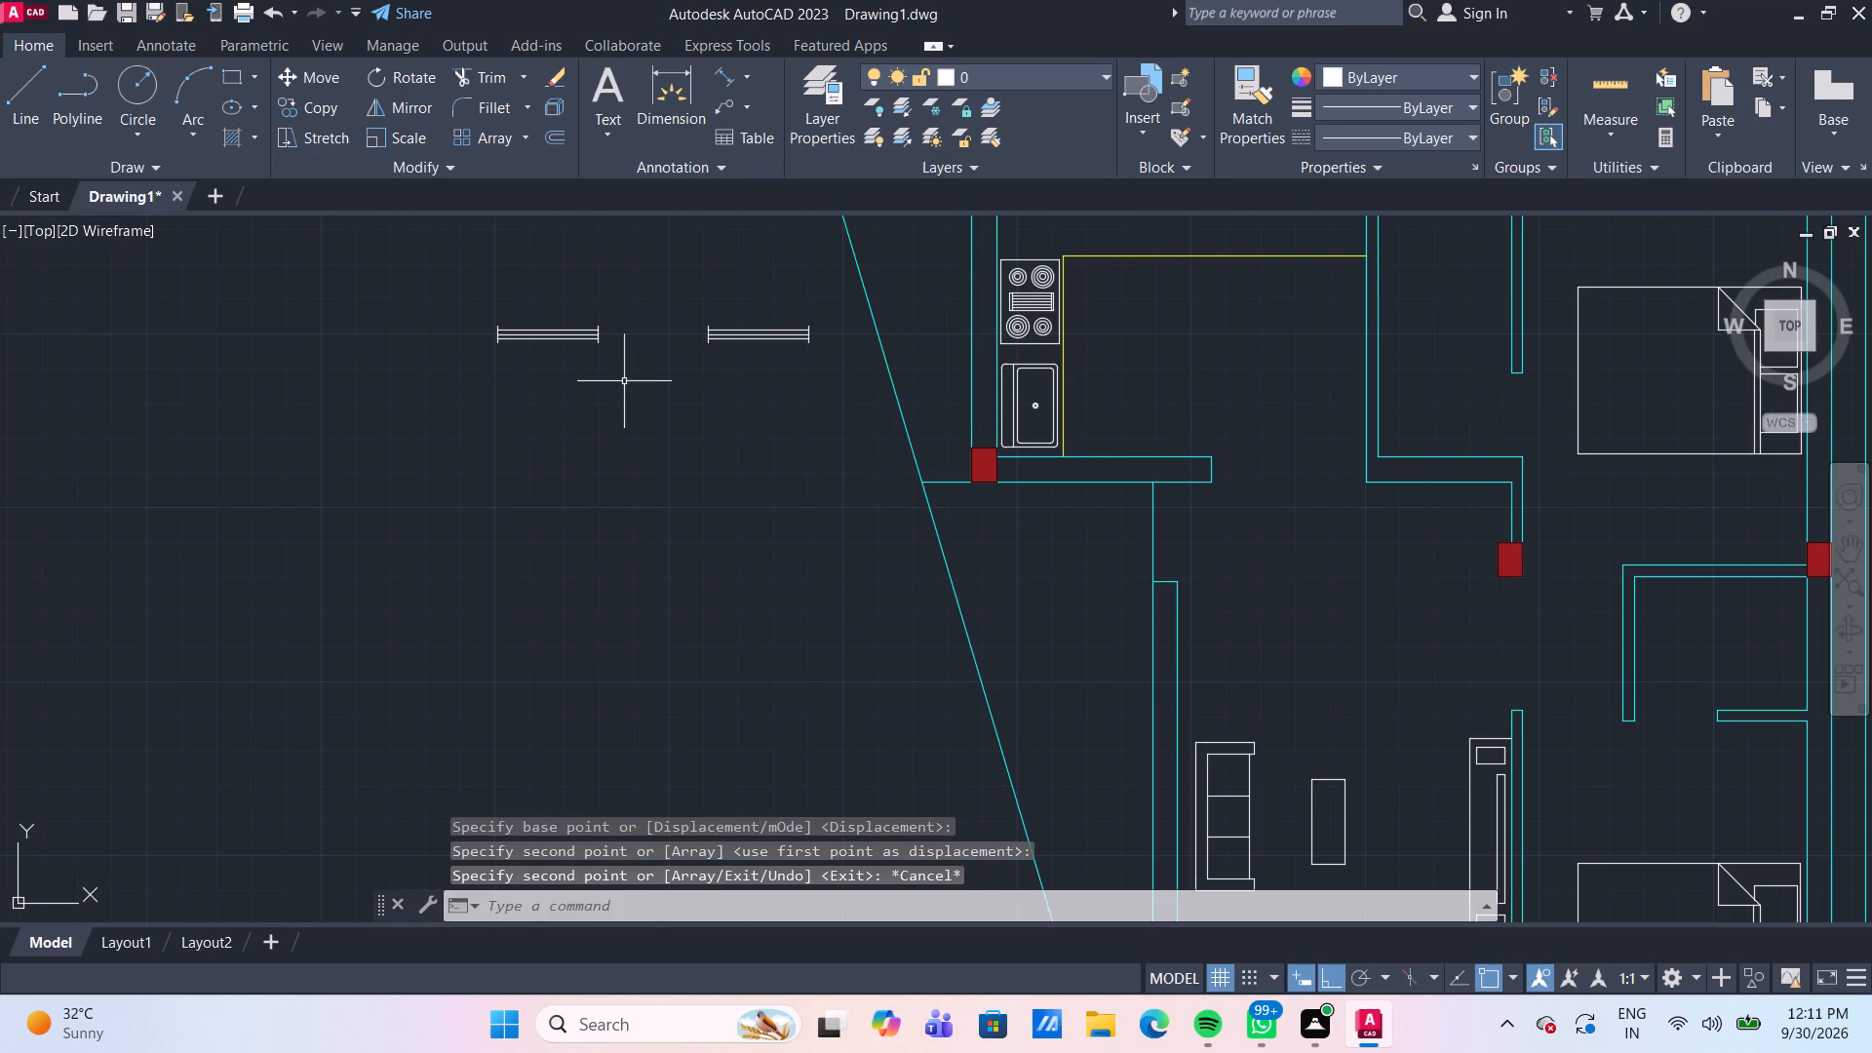
Rotate the copied window symbol 270° into a vertical orientation.
left_click_drag(620, 381, 600, 363)
left_click(375, 307)
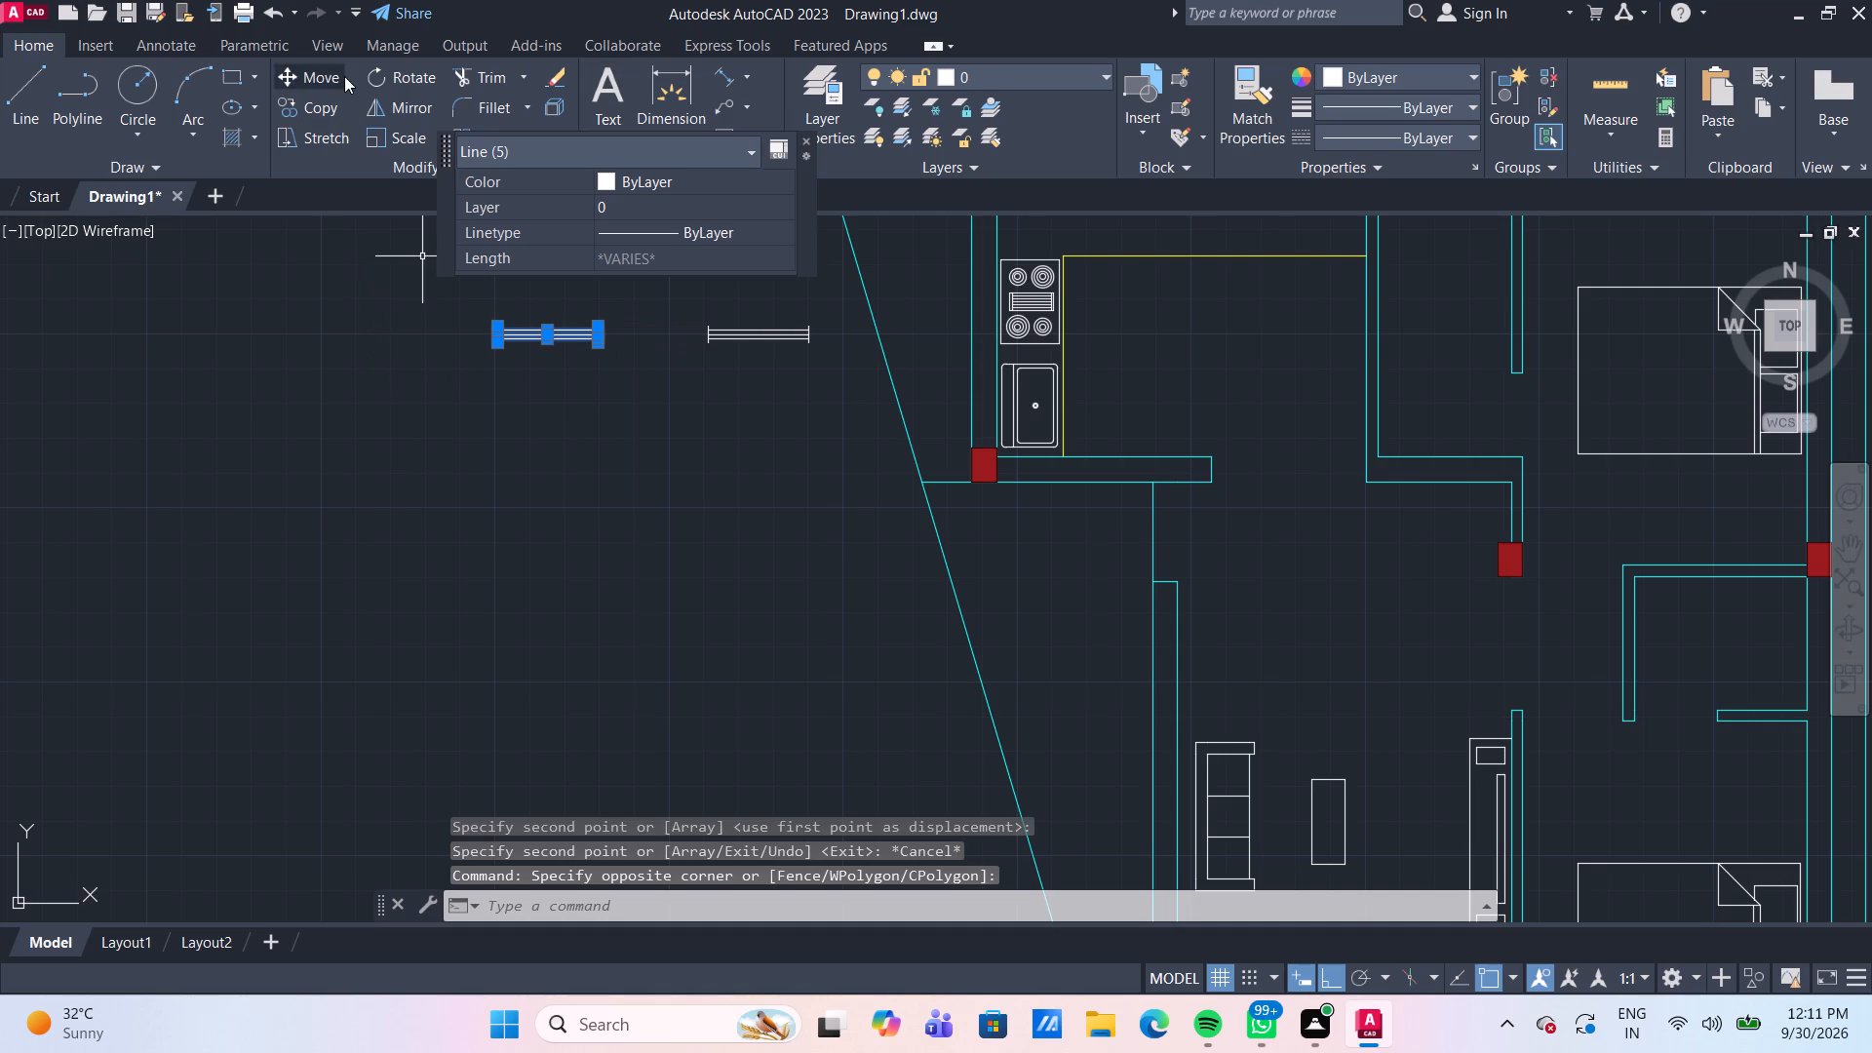
left_click(381, 73)
left_click_drag(481, 322, 468, 391)
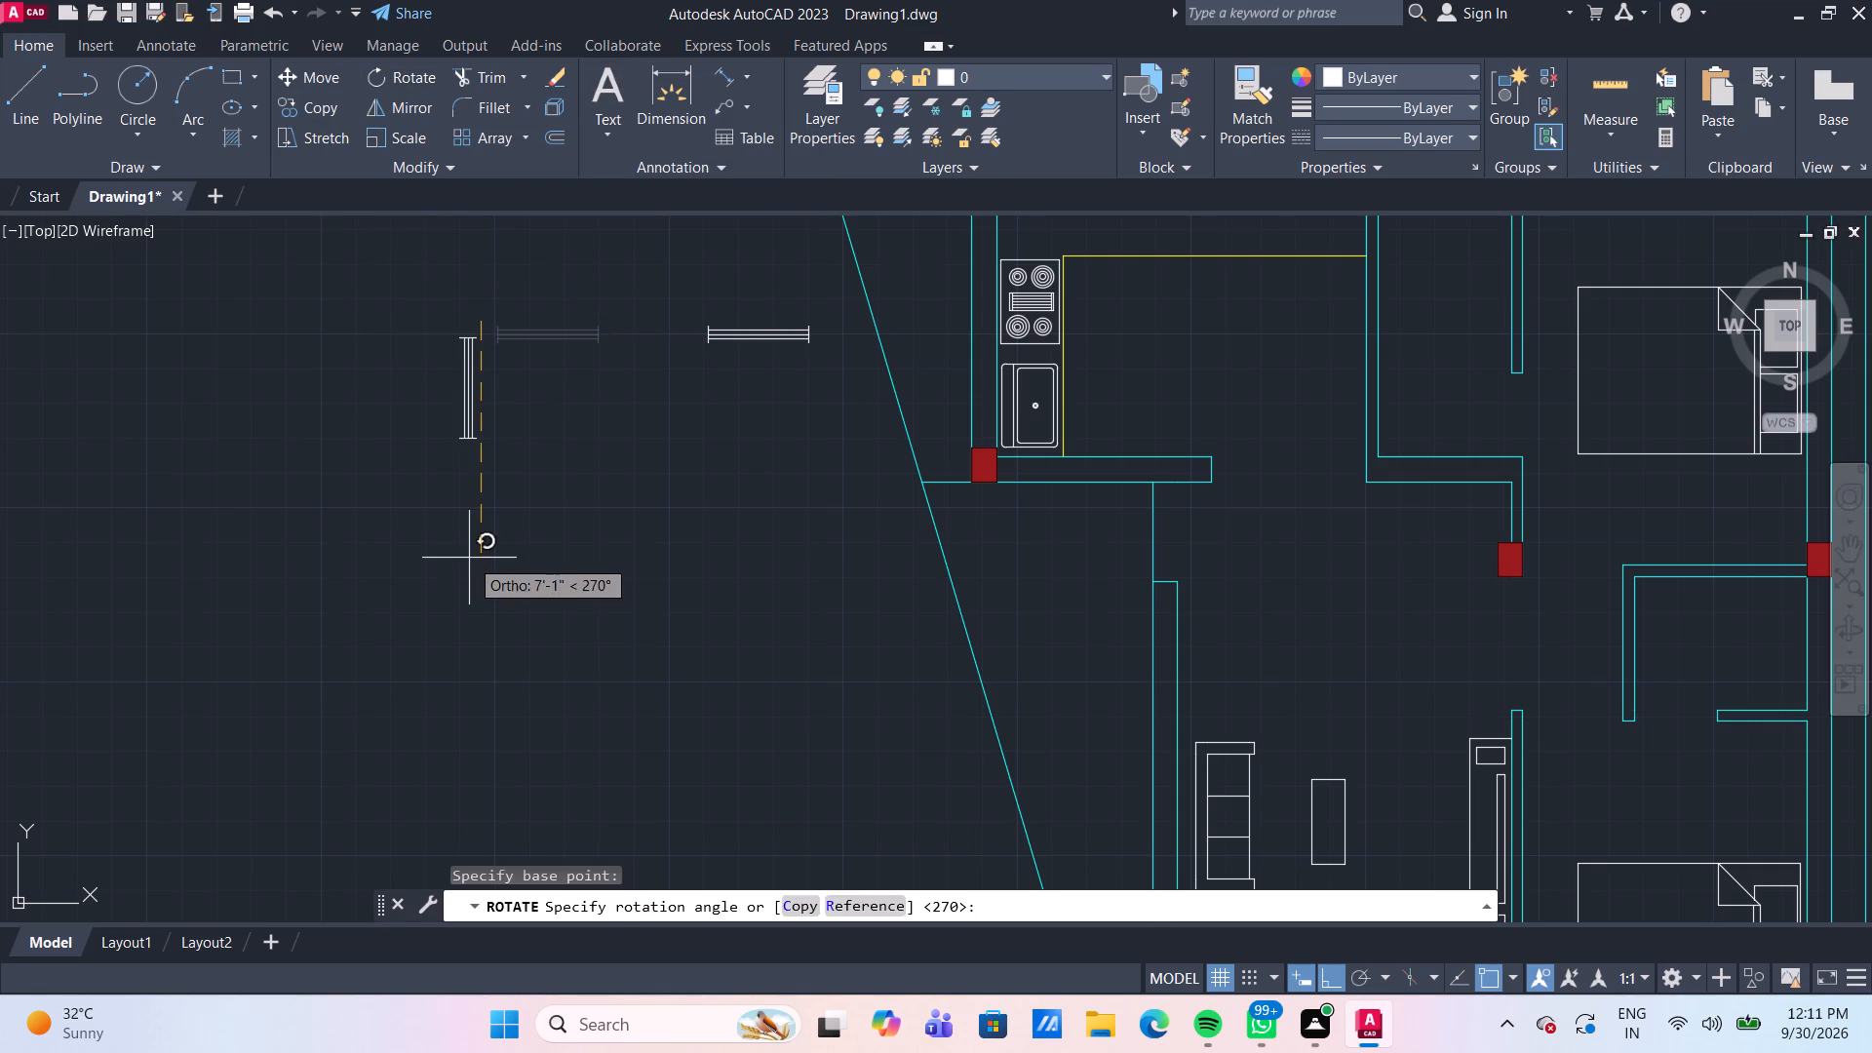
left_click(469, 558)
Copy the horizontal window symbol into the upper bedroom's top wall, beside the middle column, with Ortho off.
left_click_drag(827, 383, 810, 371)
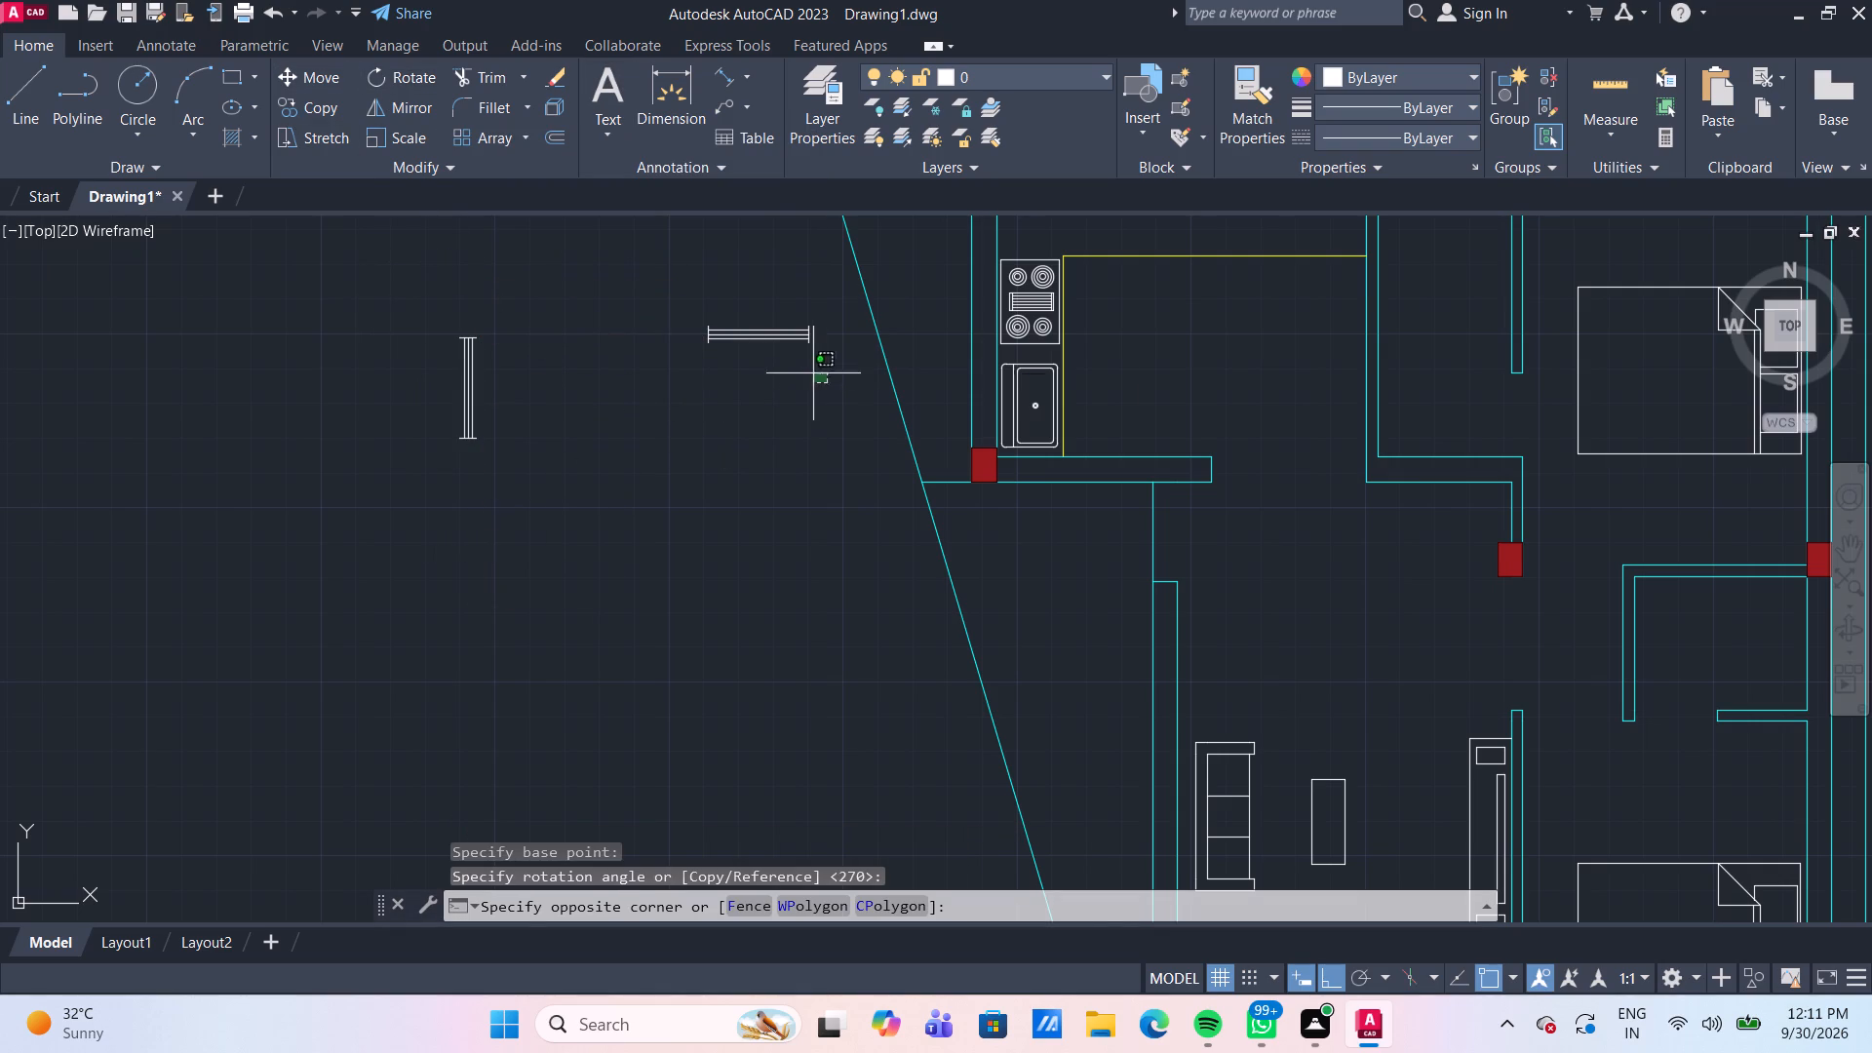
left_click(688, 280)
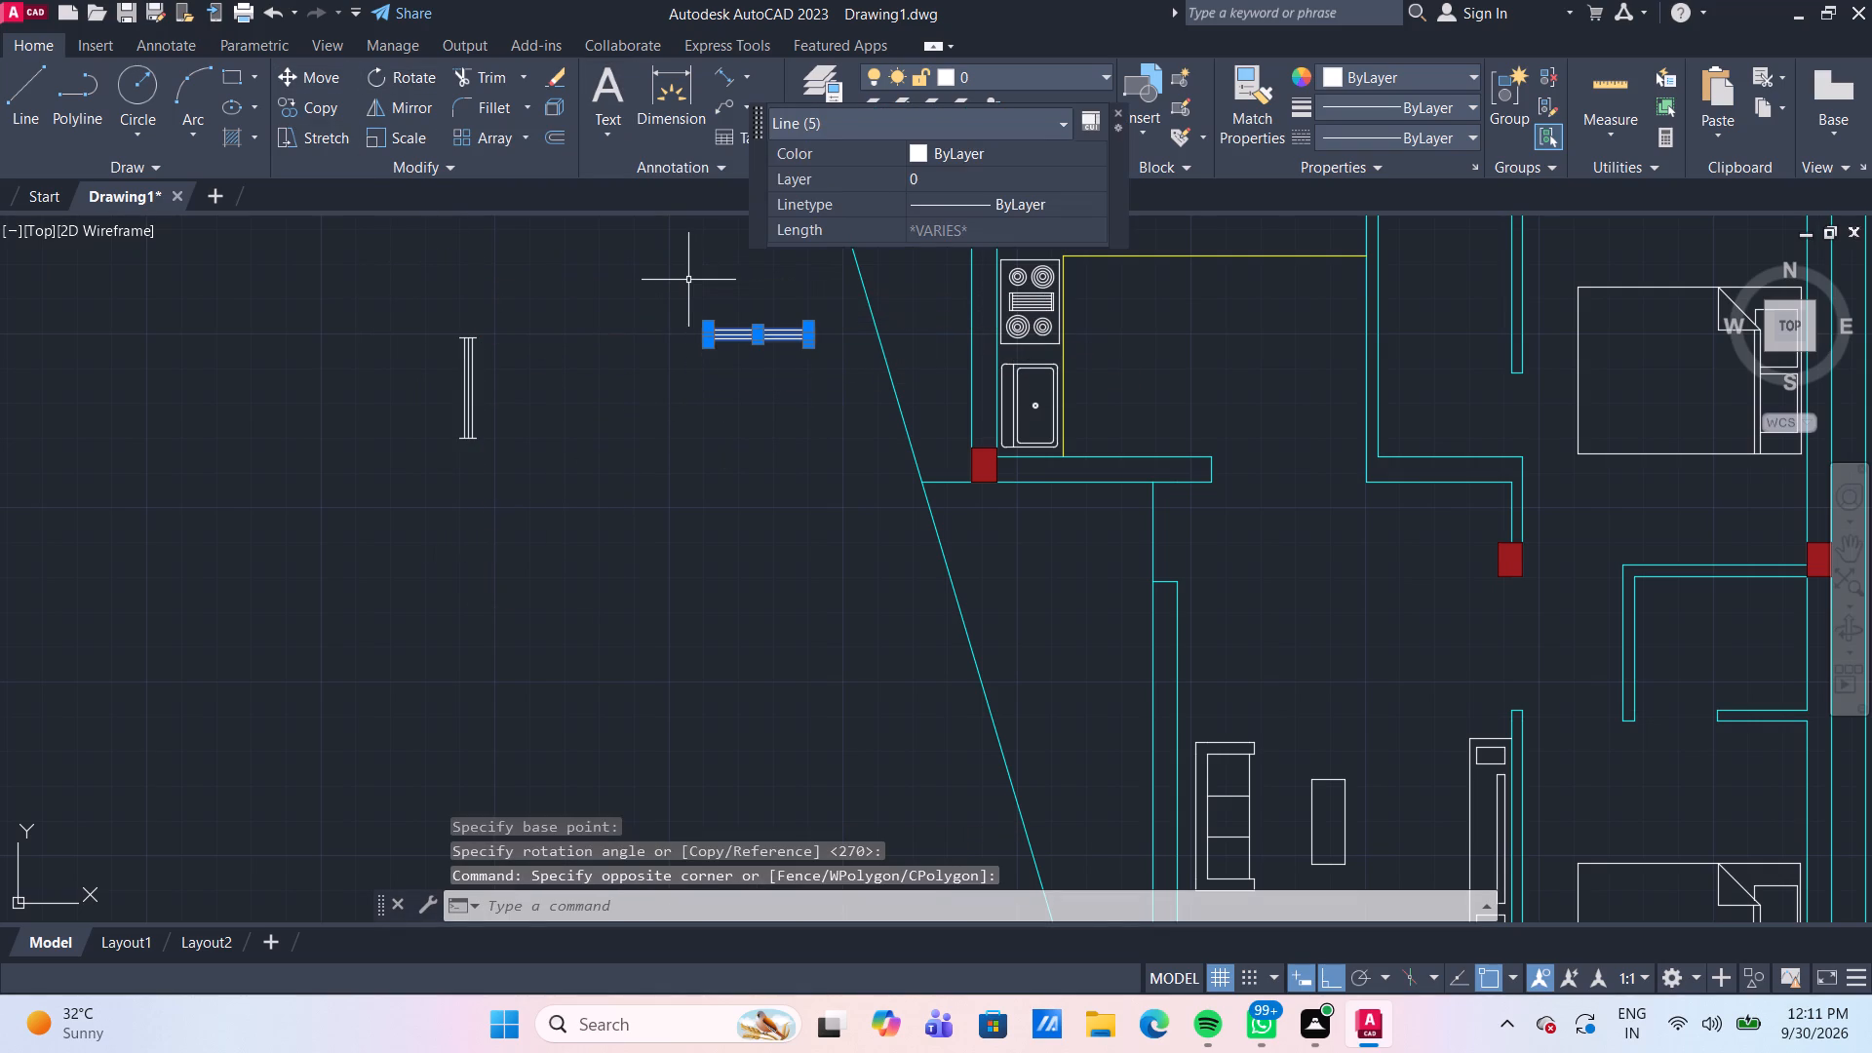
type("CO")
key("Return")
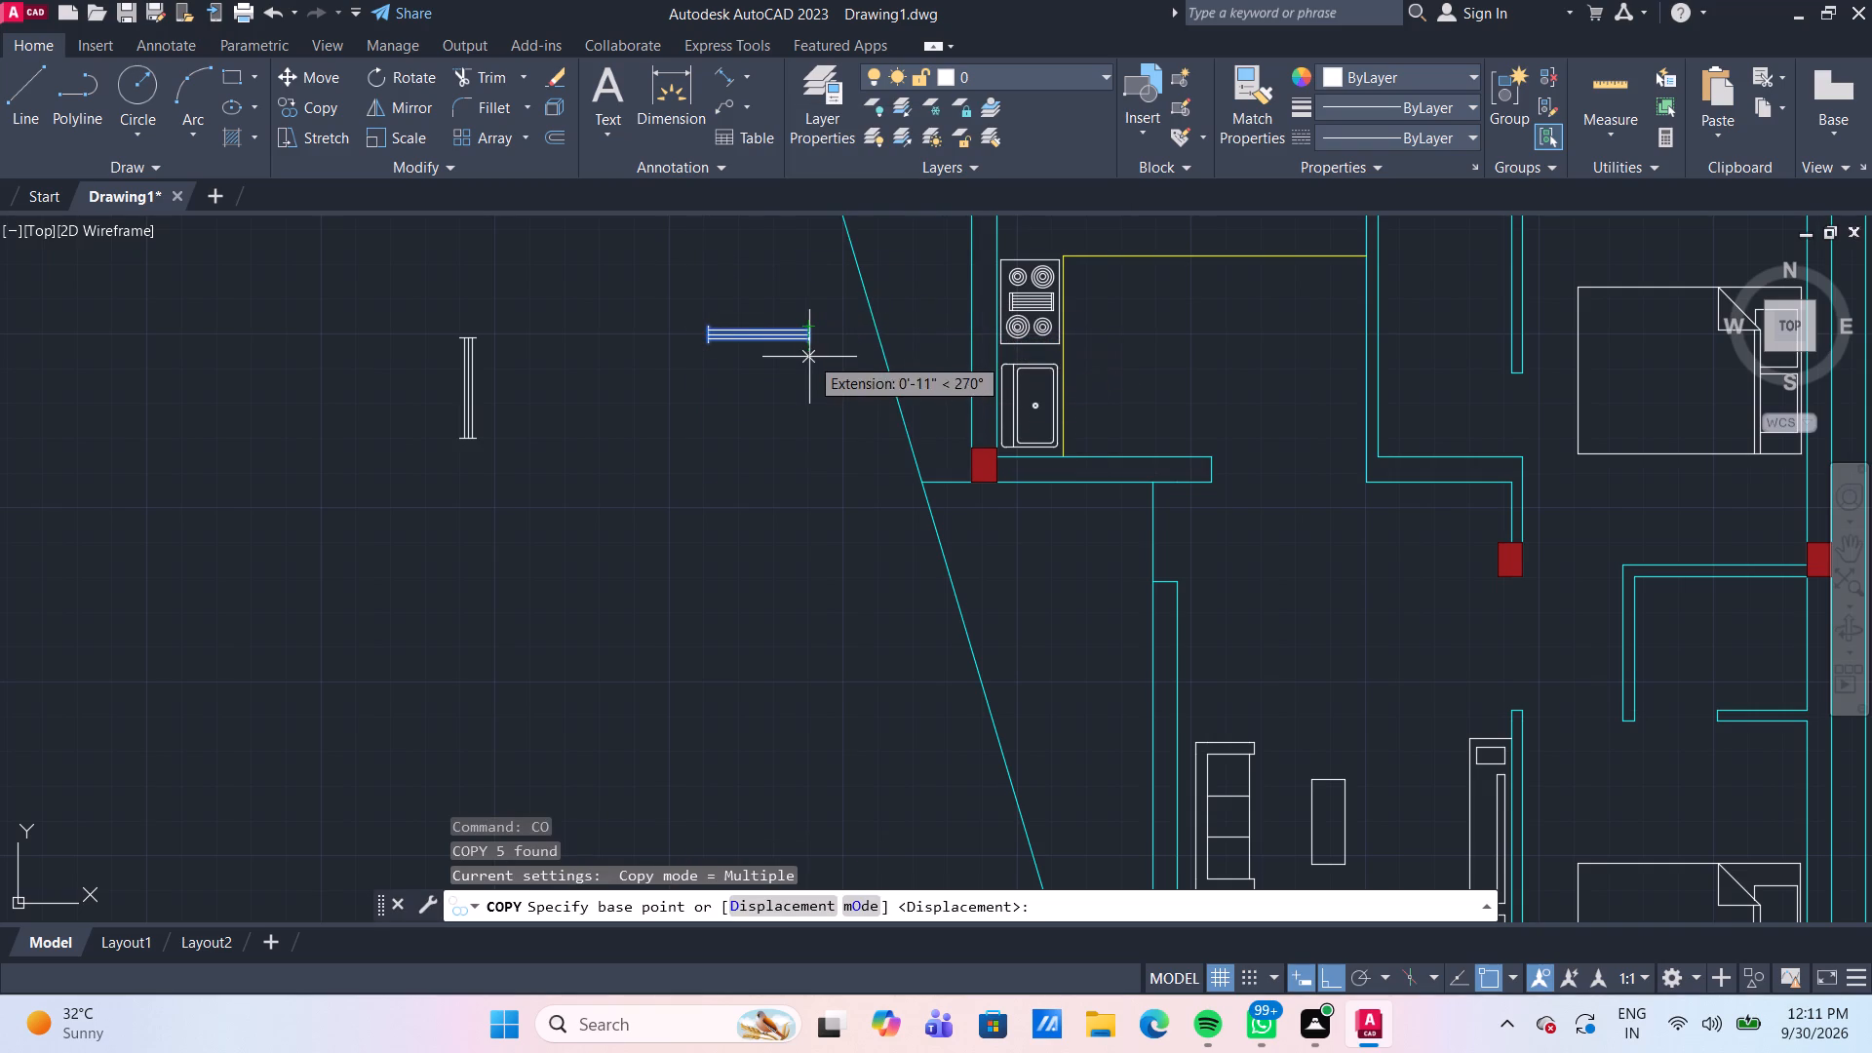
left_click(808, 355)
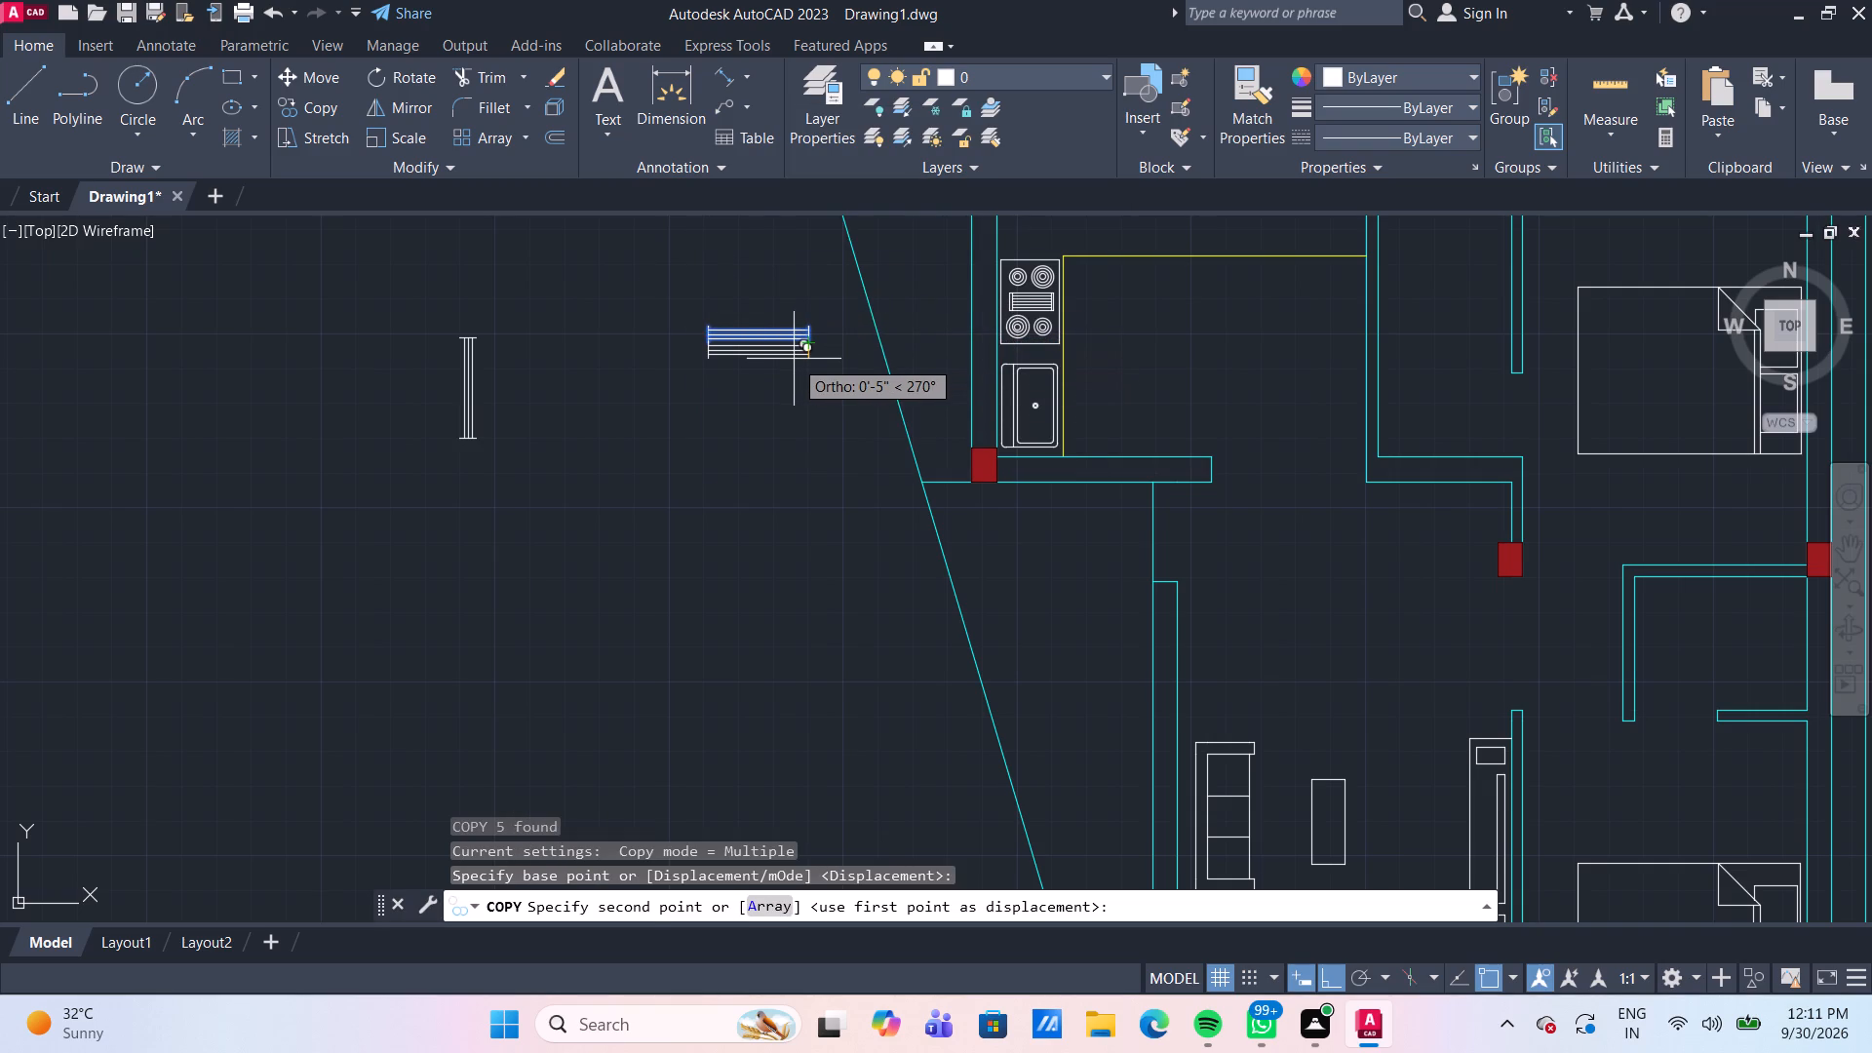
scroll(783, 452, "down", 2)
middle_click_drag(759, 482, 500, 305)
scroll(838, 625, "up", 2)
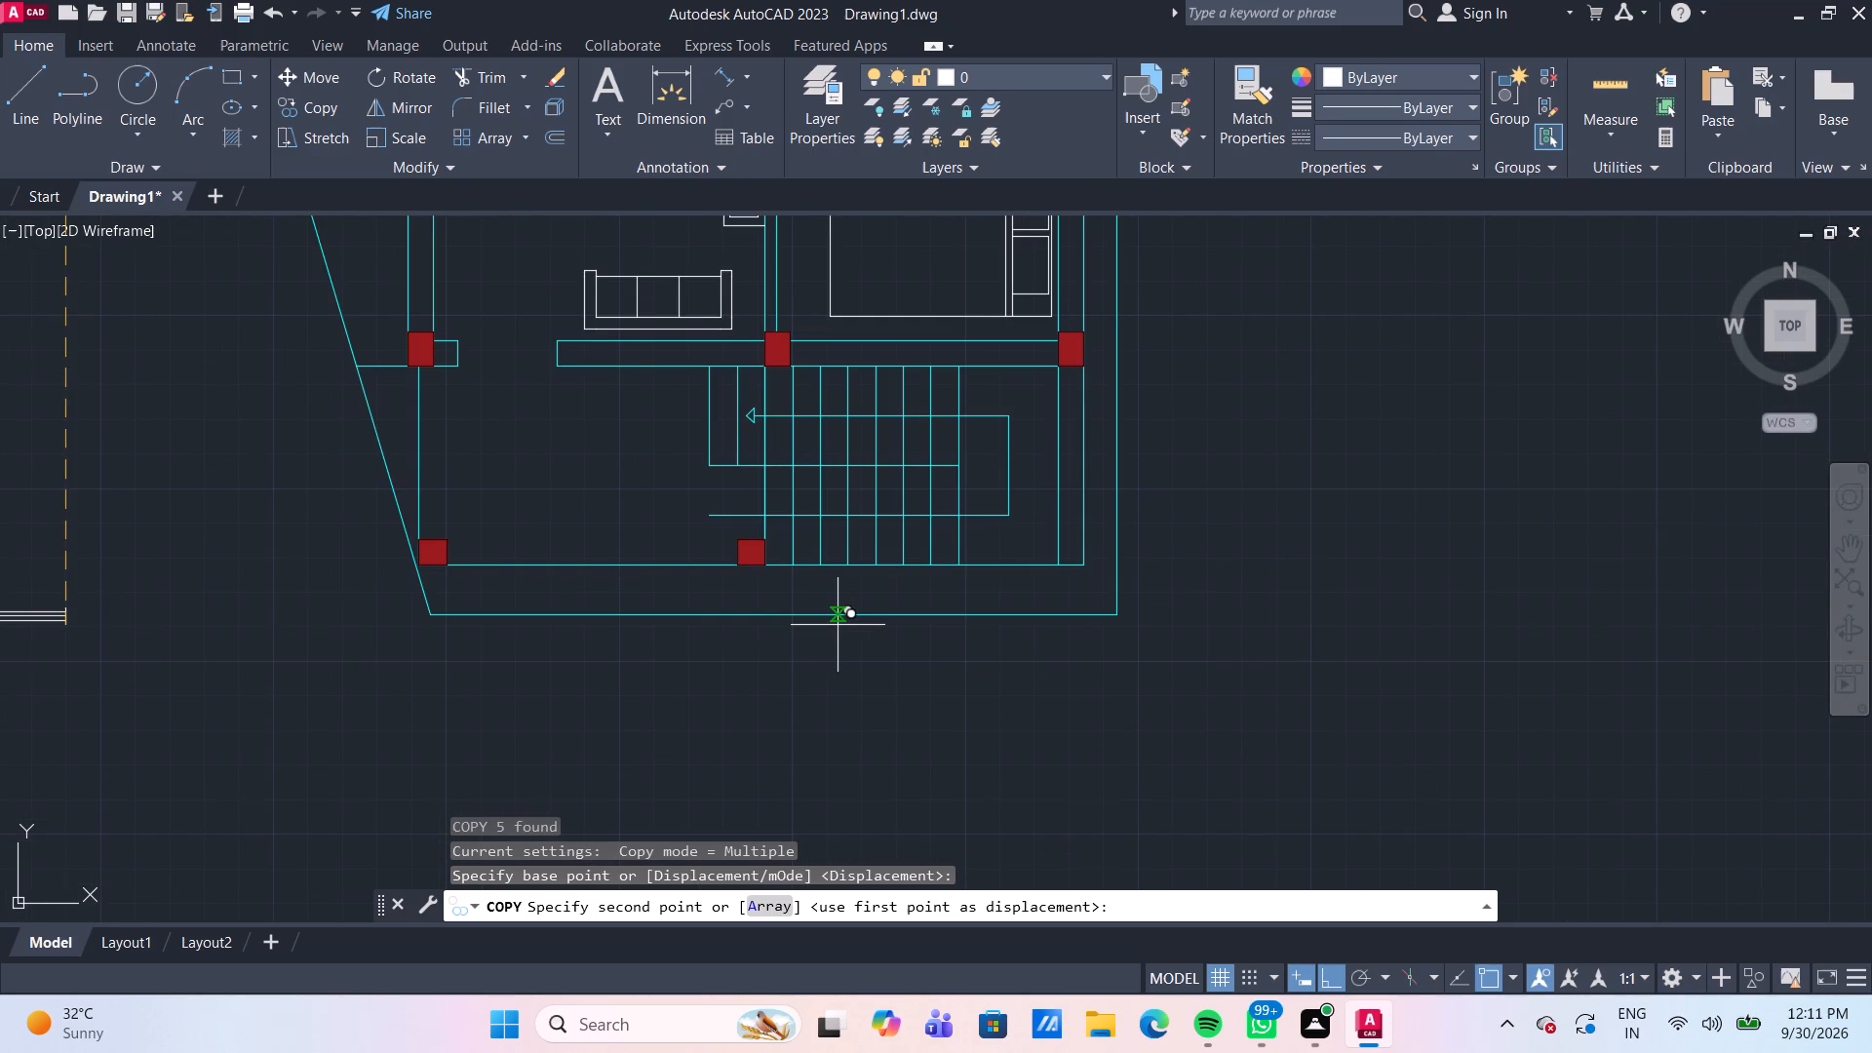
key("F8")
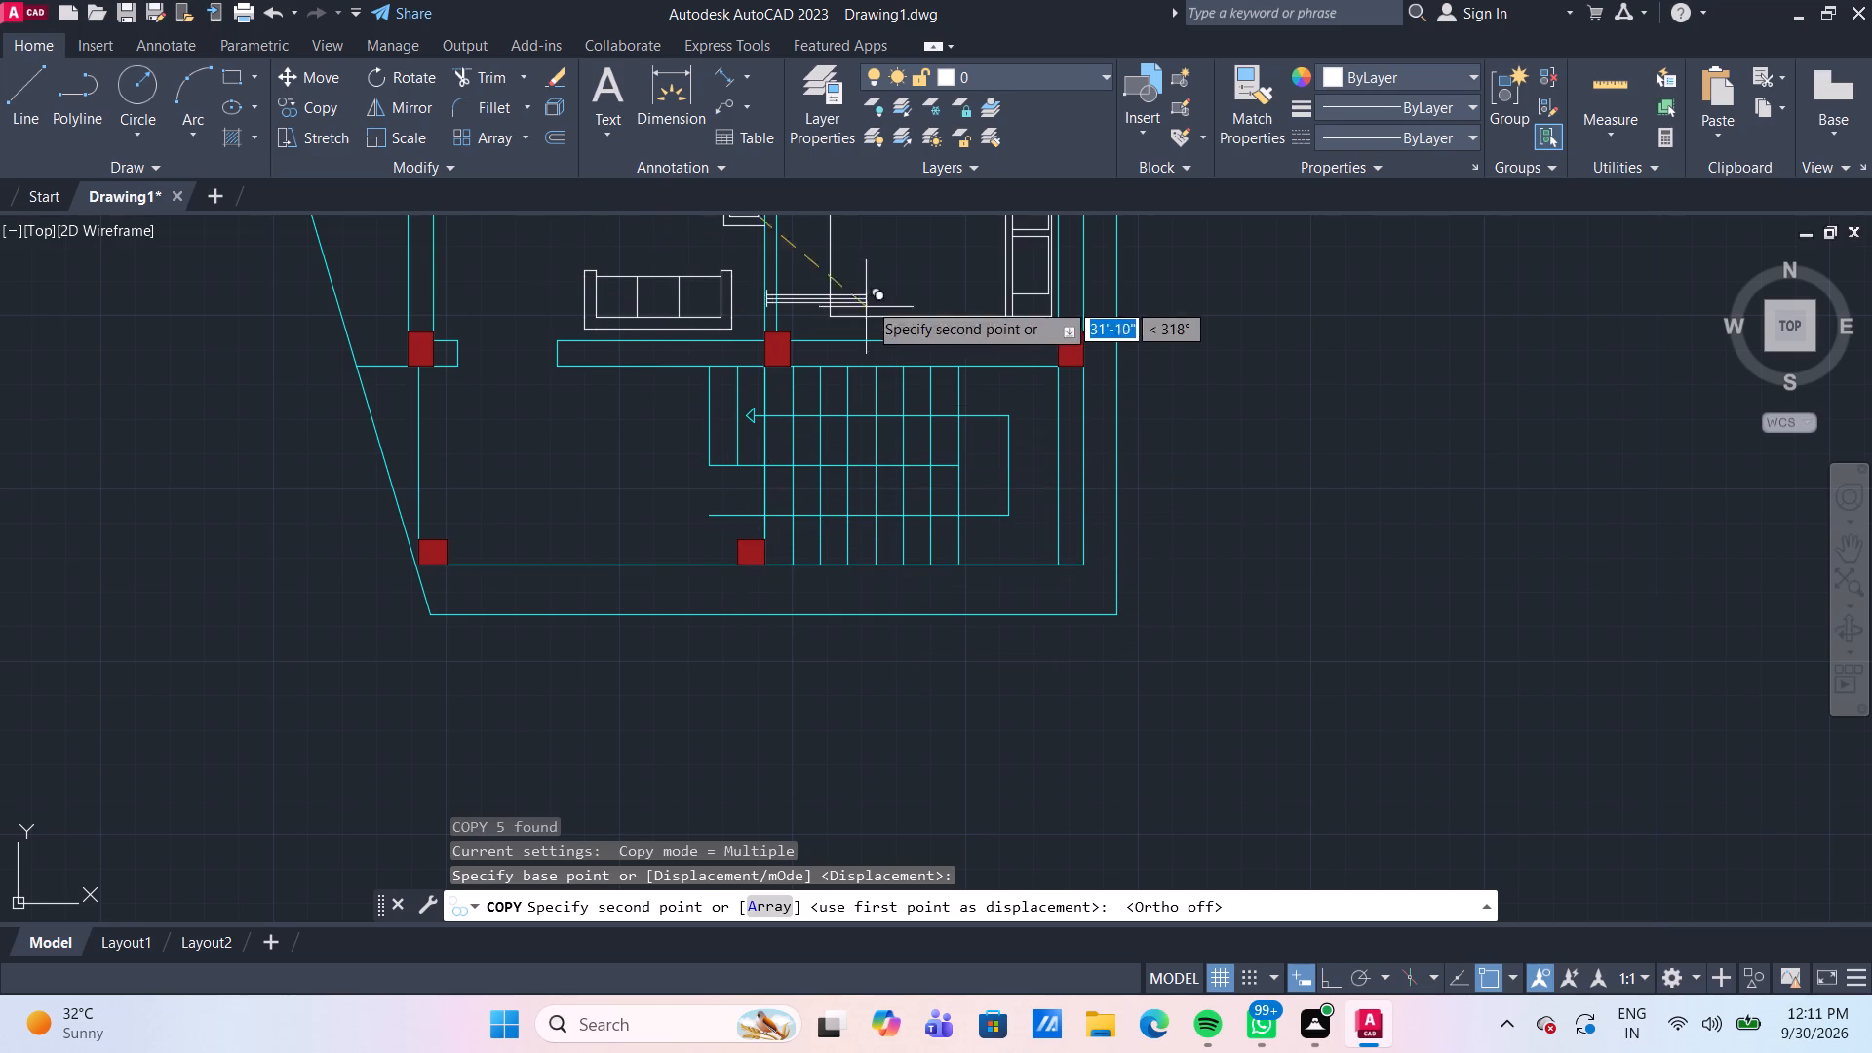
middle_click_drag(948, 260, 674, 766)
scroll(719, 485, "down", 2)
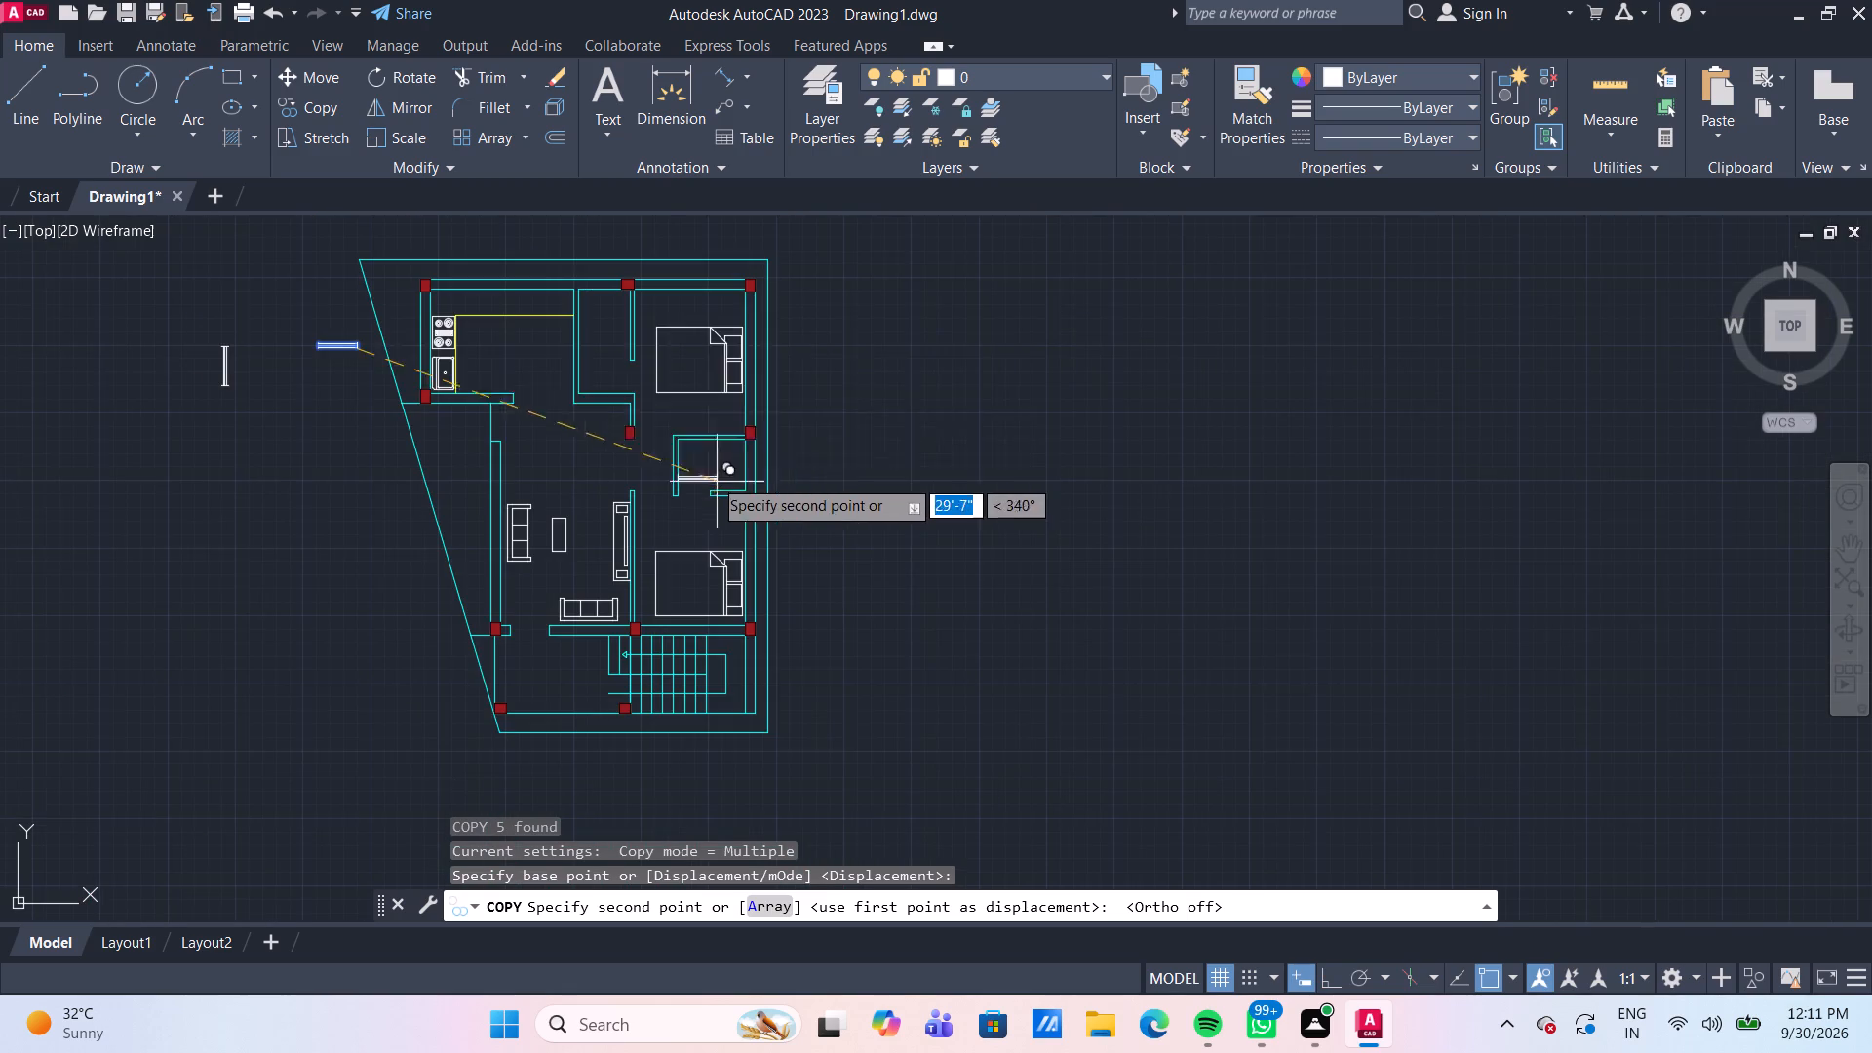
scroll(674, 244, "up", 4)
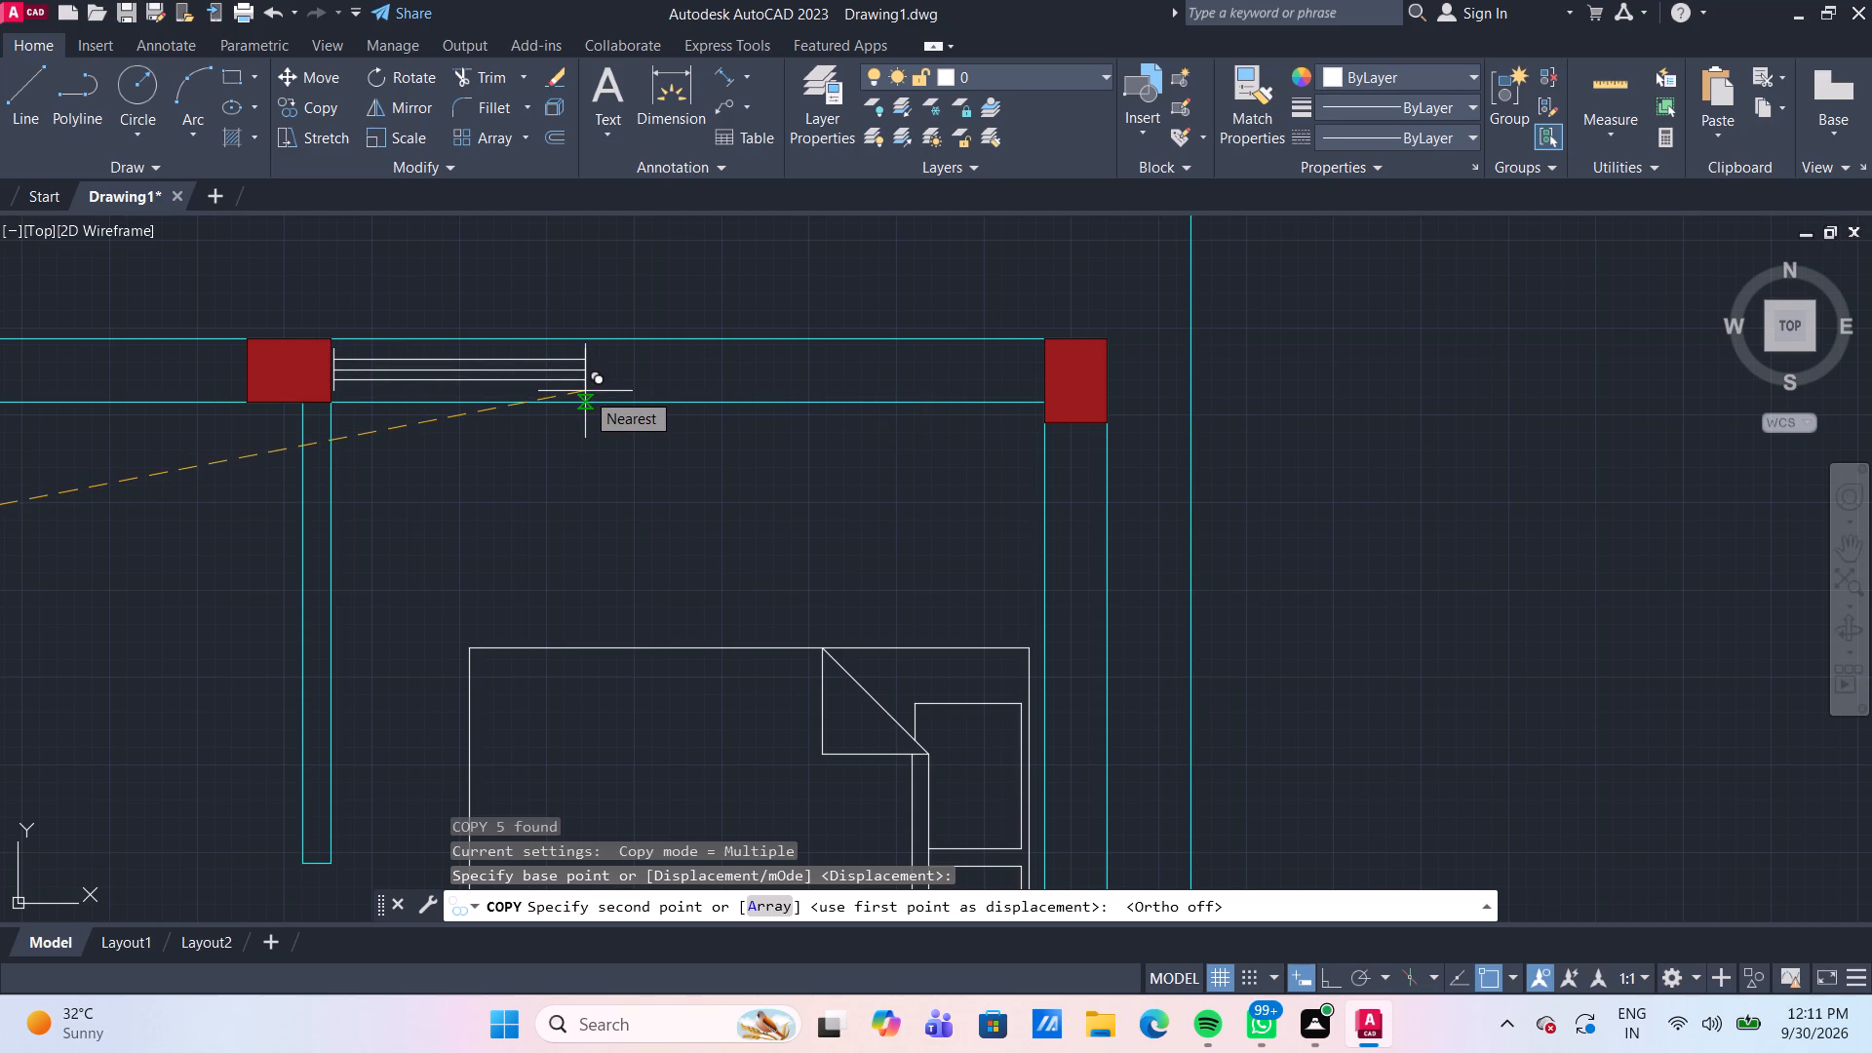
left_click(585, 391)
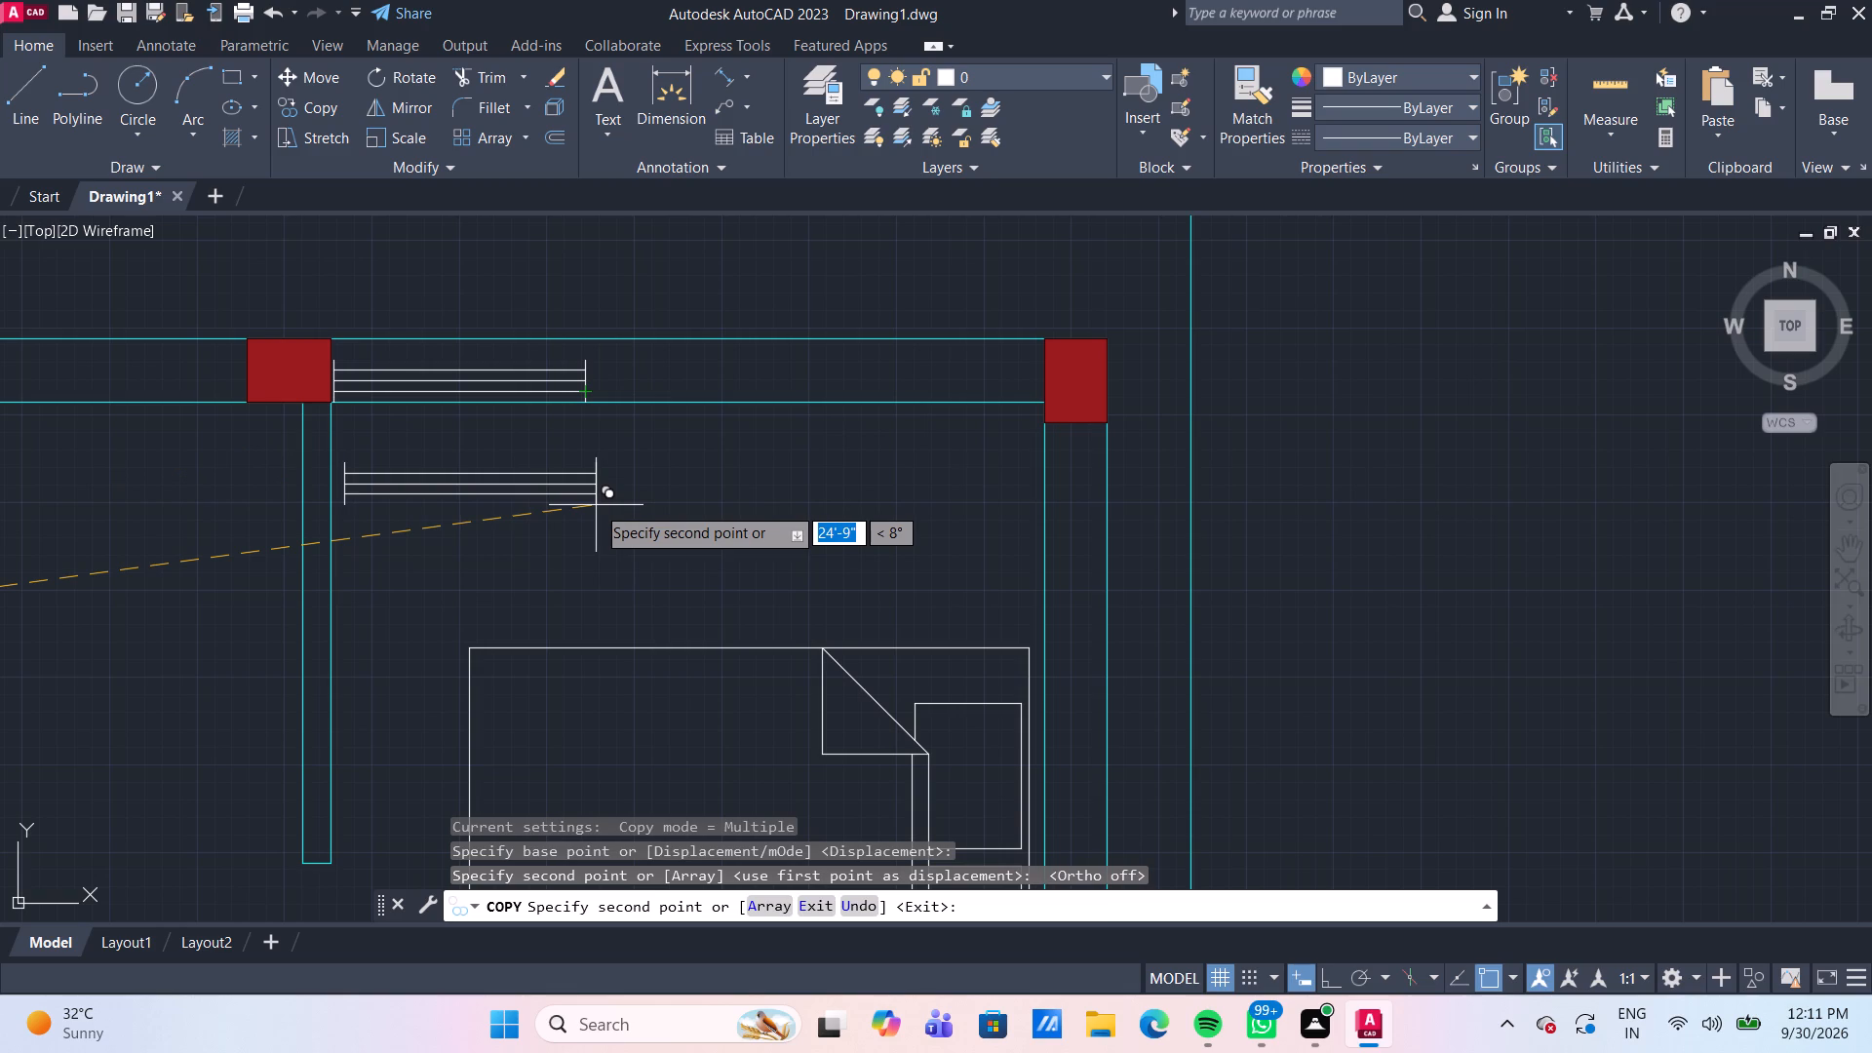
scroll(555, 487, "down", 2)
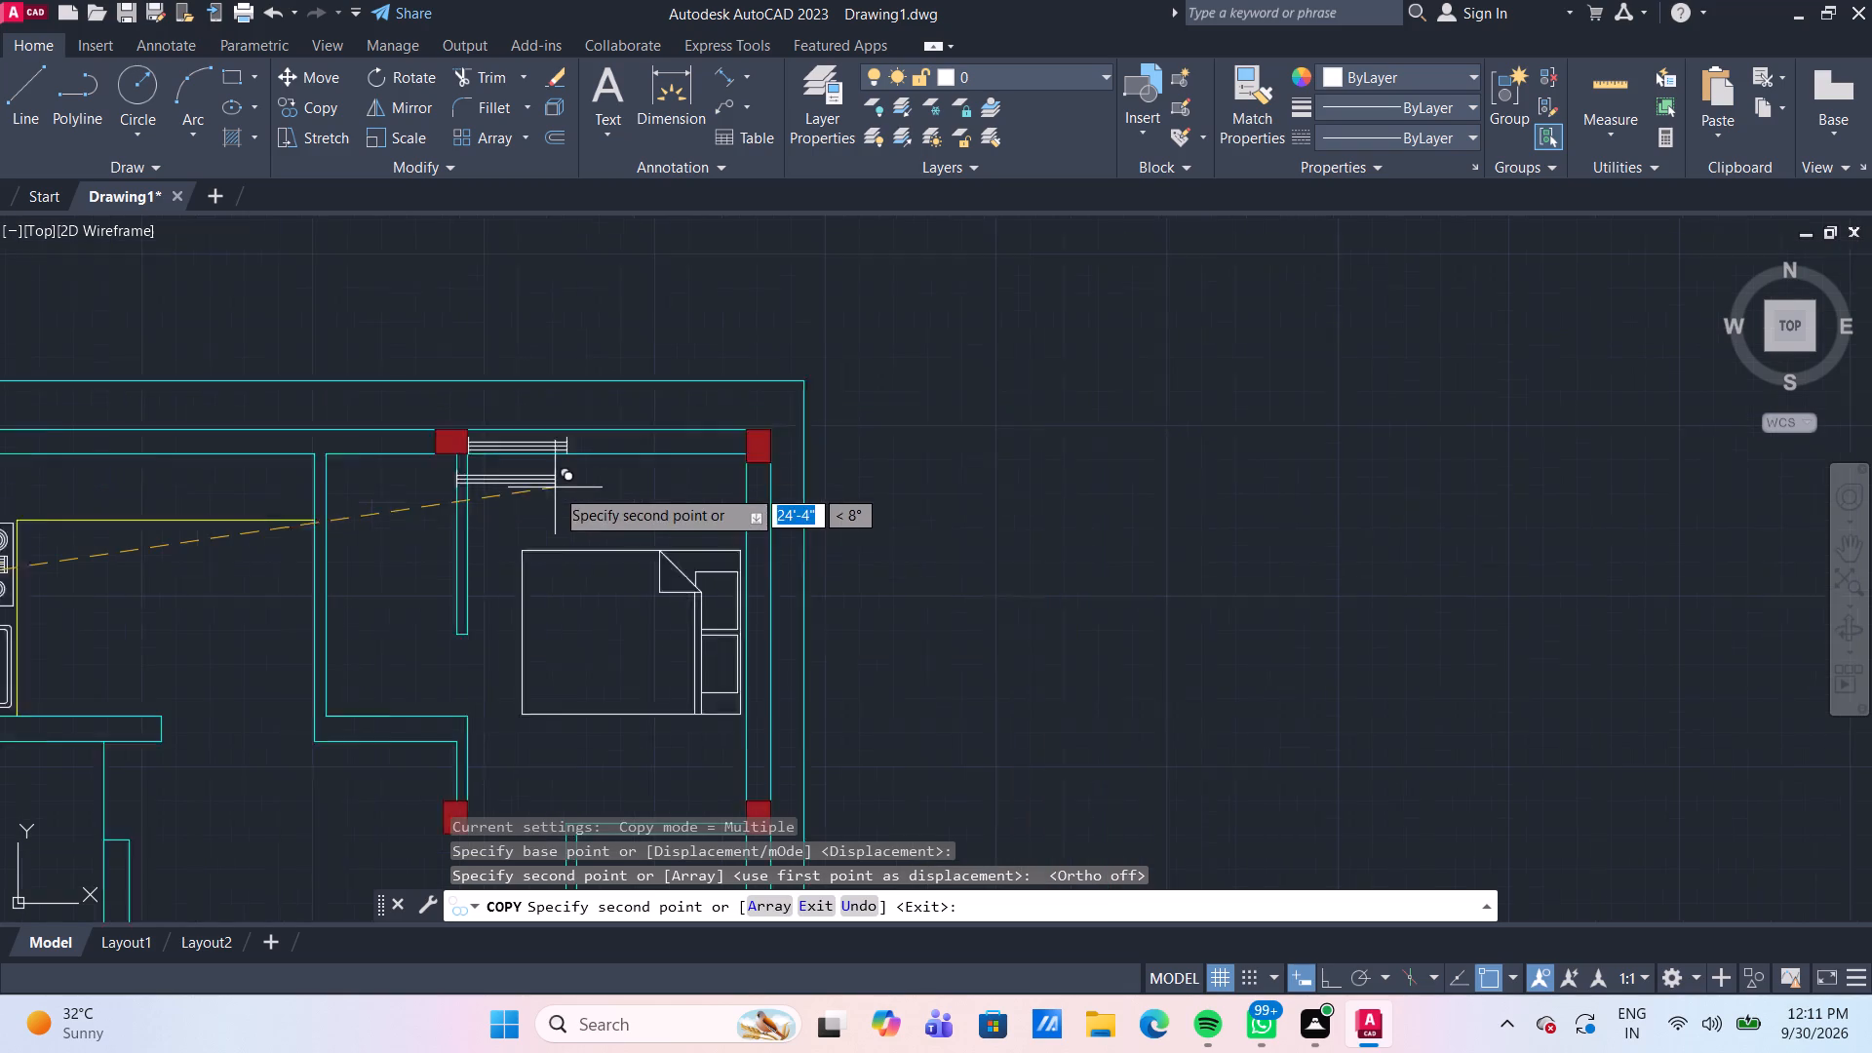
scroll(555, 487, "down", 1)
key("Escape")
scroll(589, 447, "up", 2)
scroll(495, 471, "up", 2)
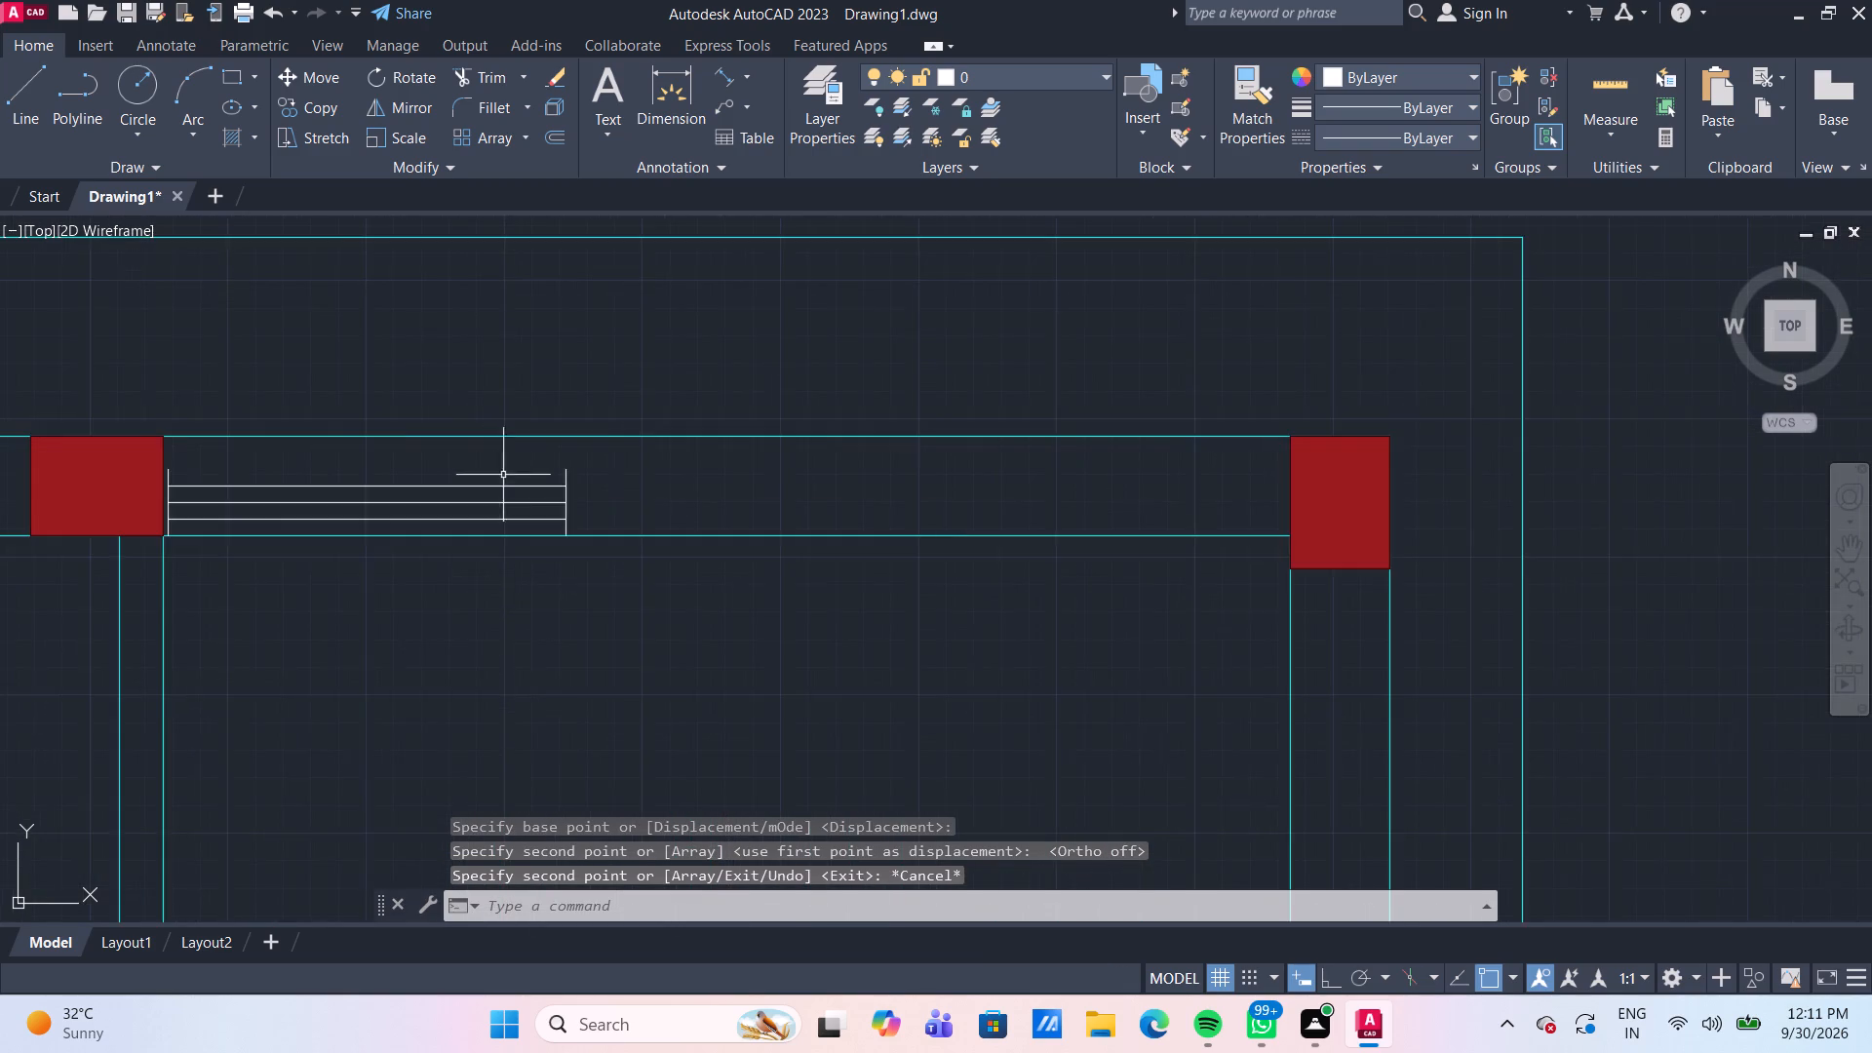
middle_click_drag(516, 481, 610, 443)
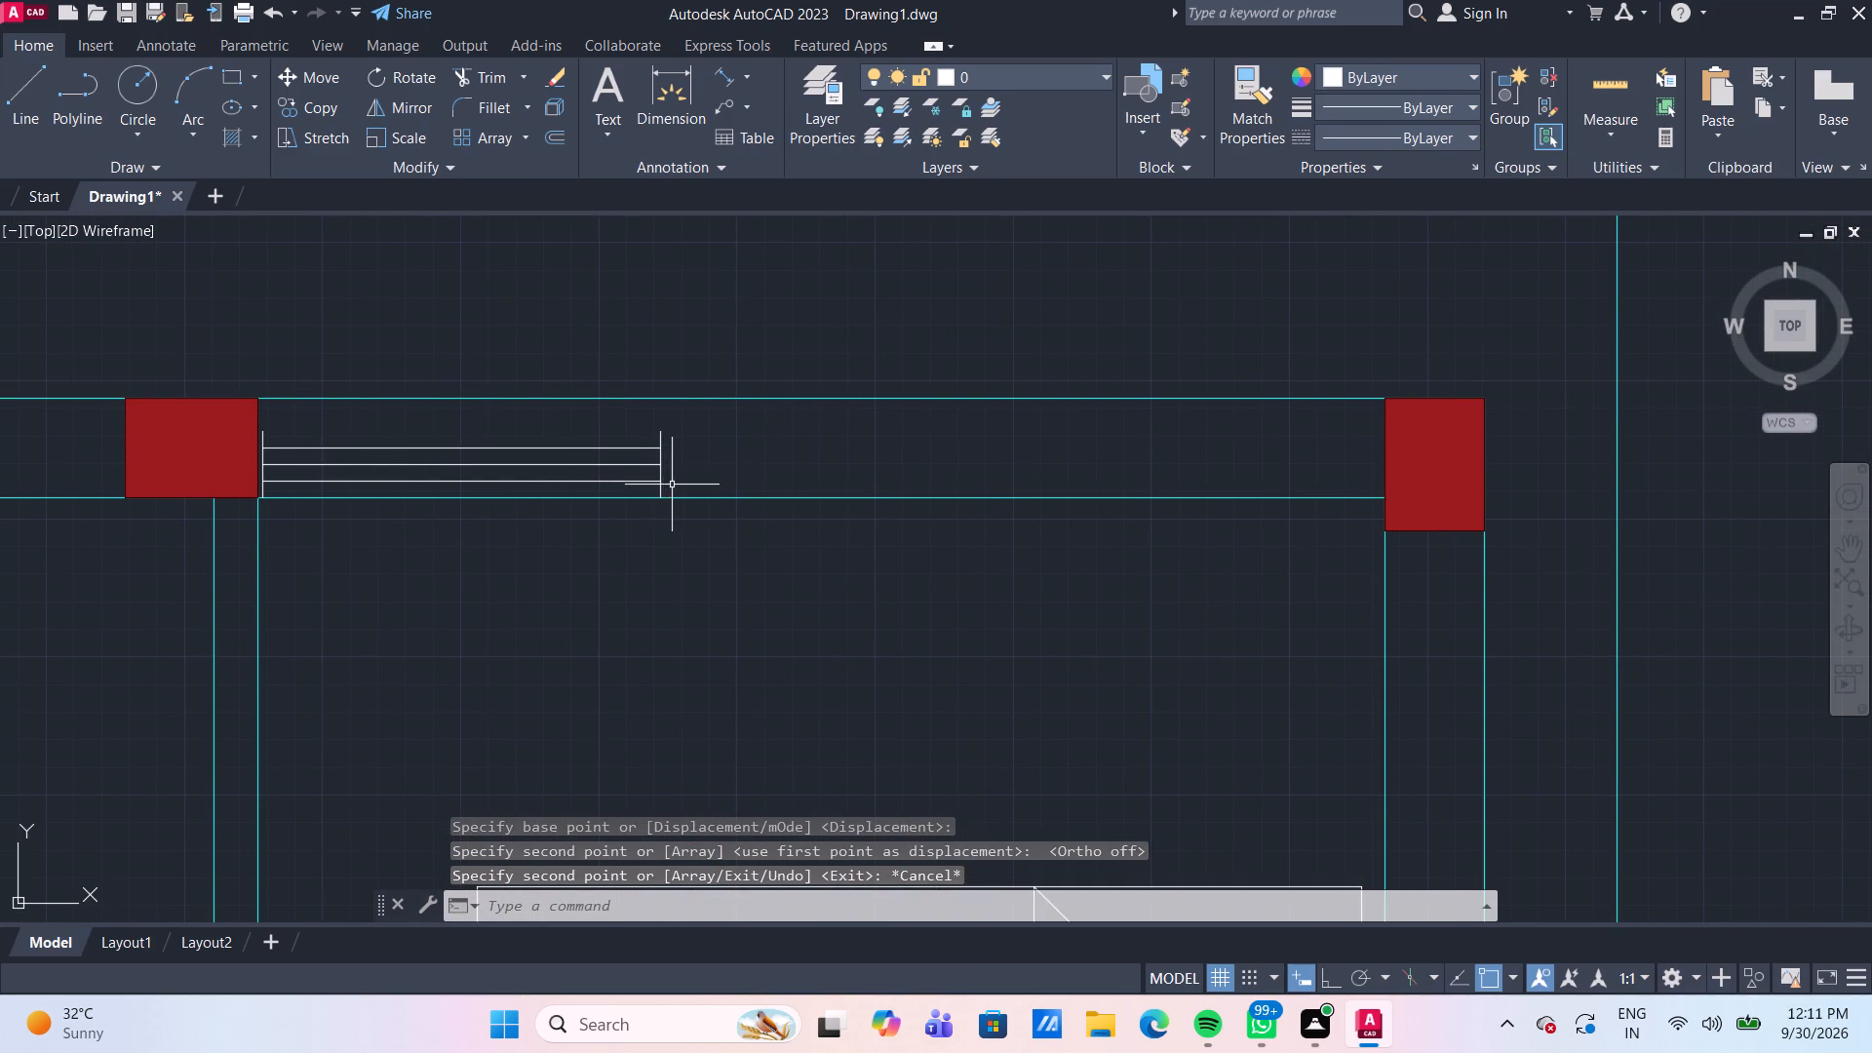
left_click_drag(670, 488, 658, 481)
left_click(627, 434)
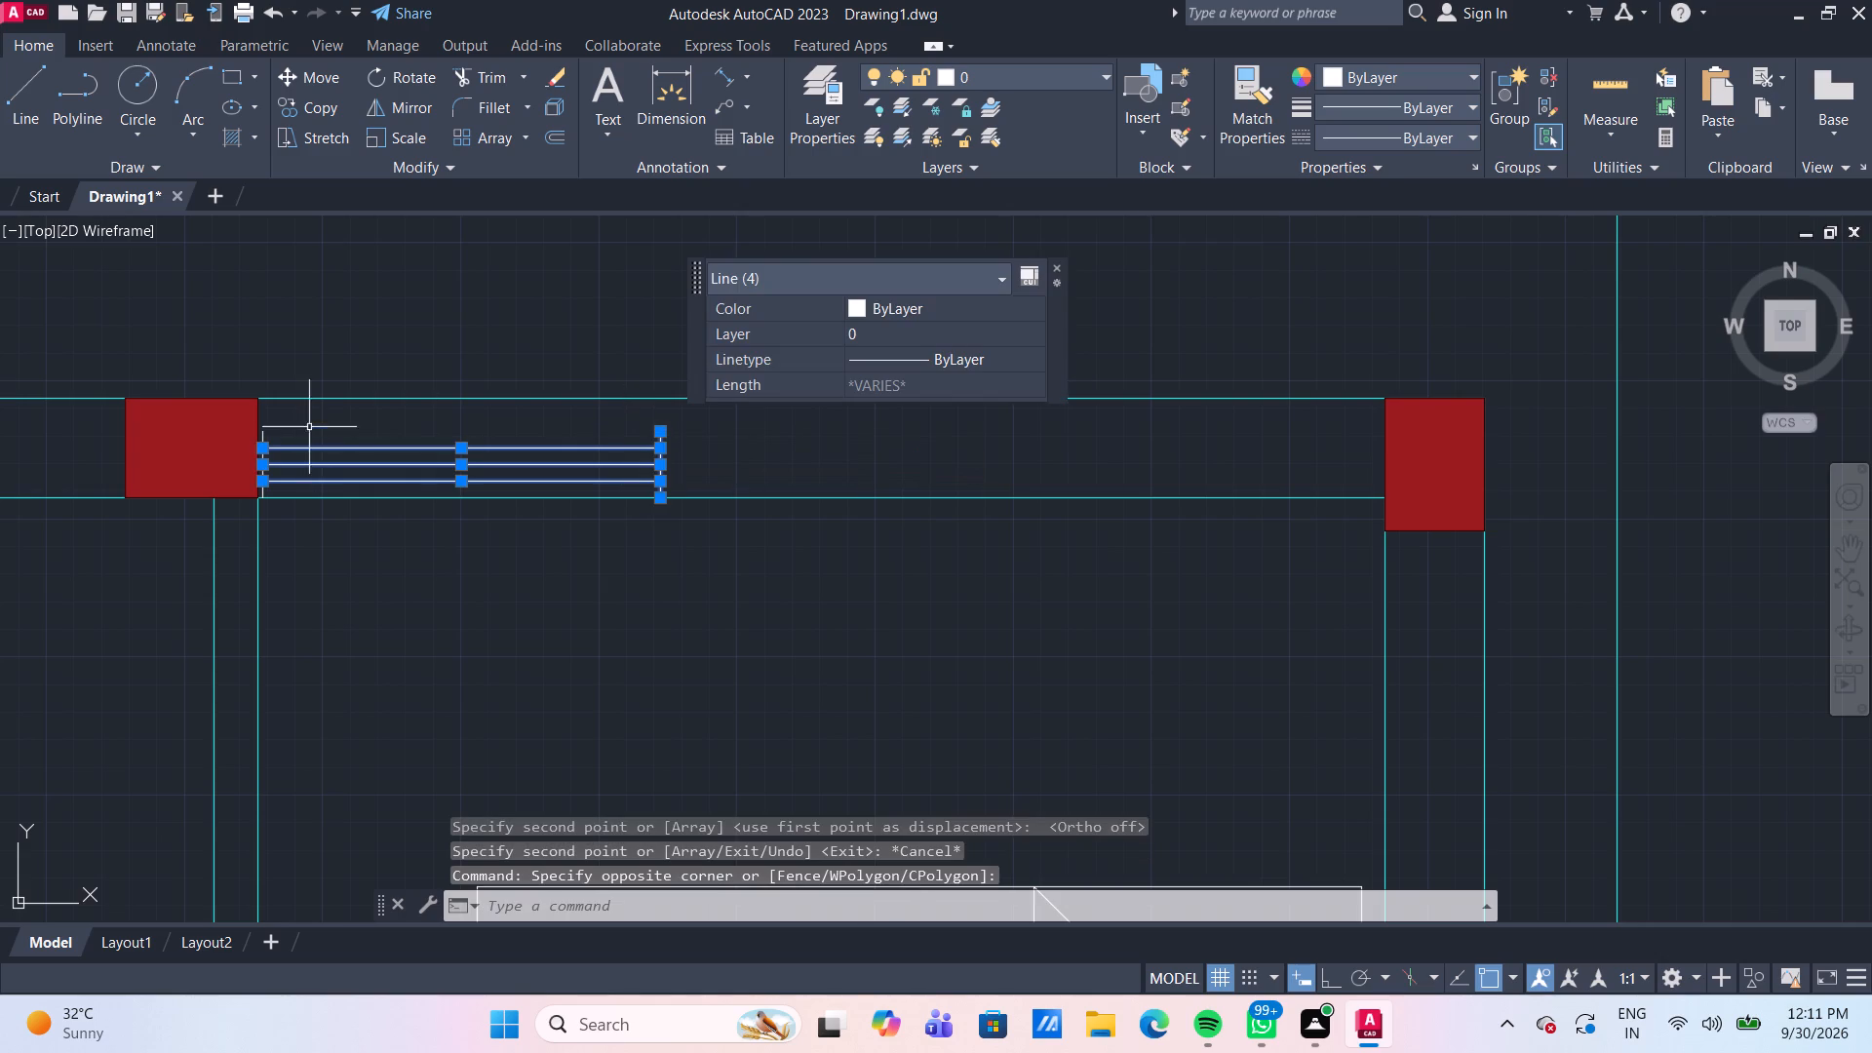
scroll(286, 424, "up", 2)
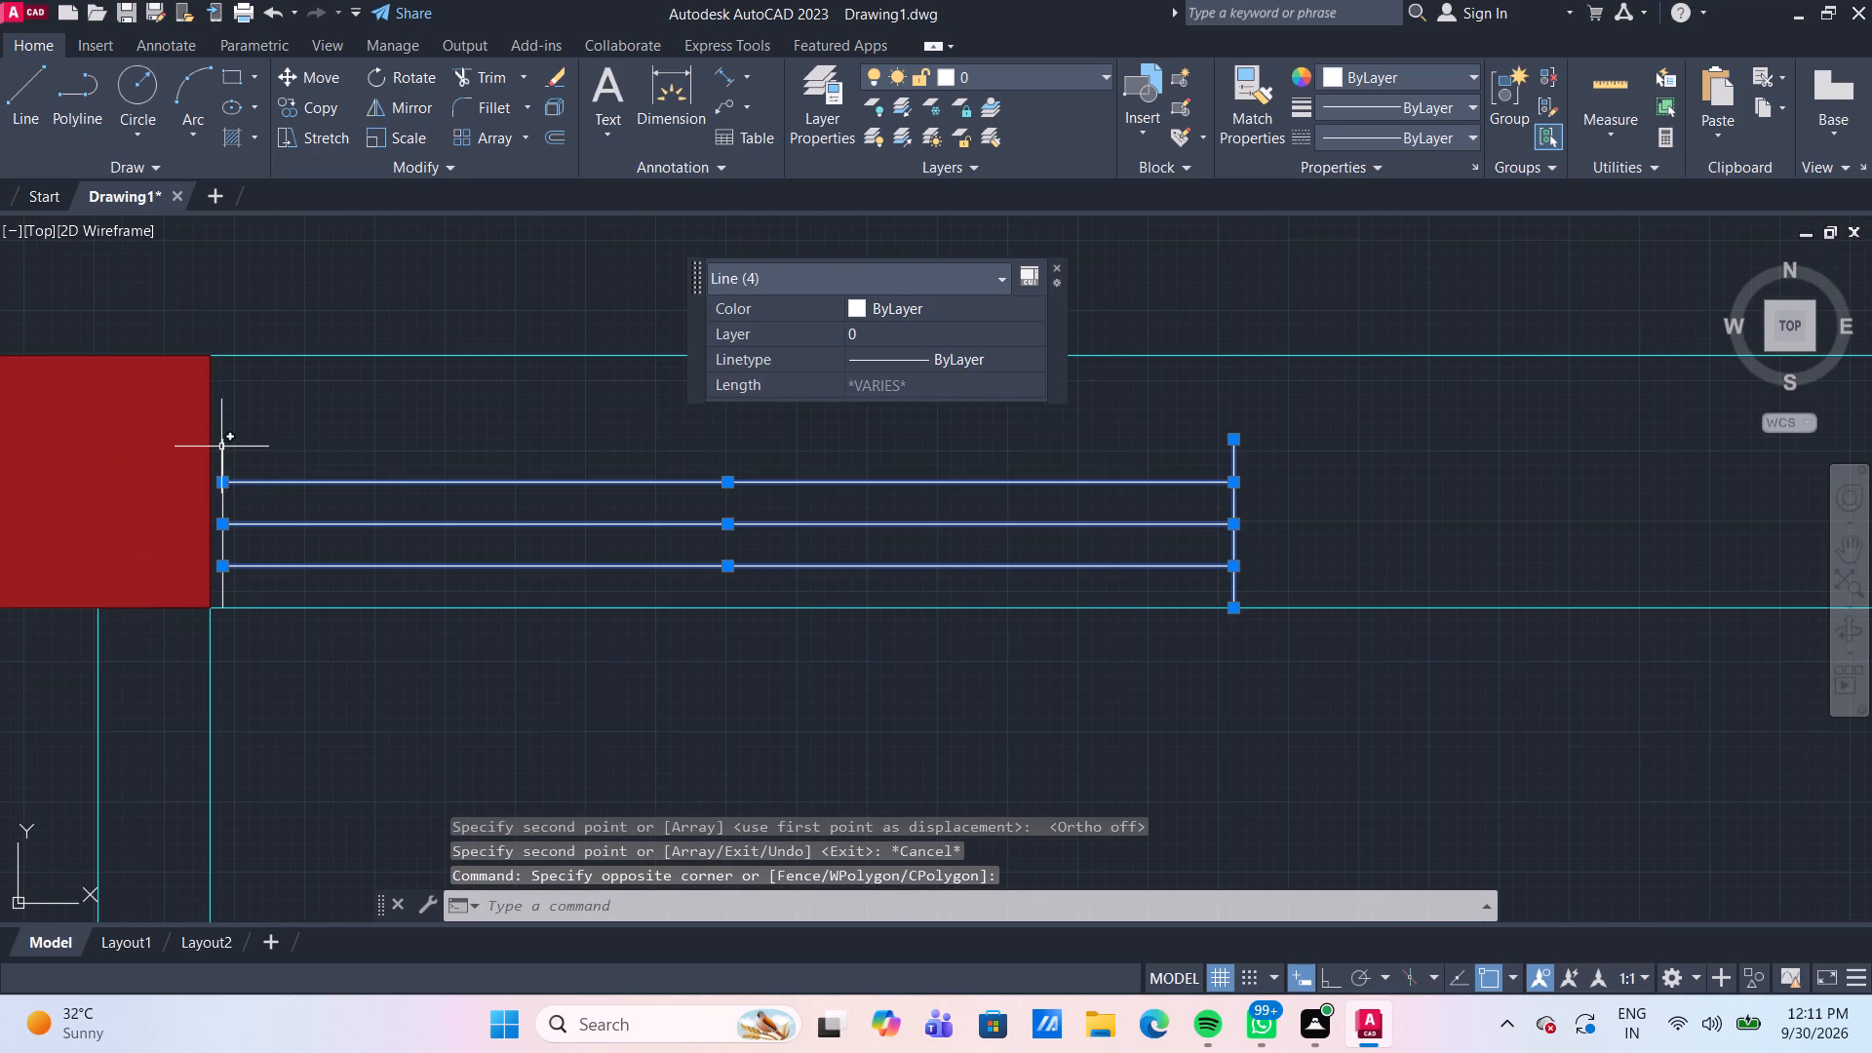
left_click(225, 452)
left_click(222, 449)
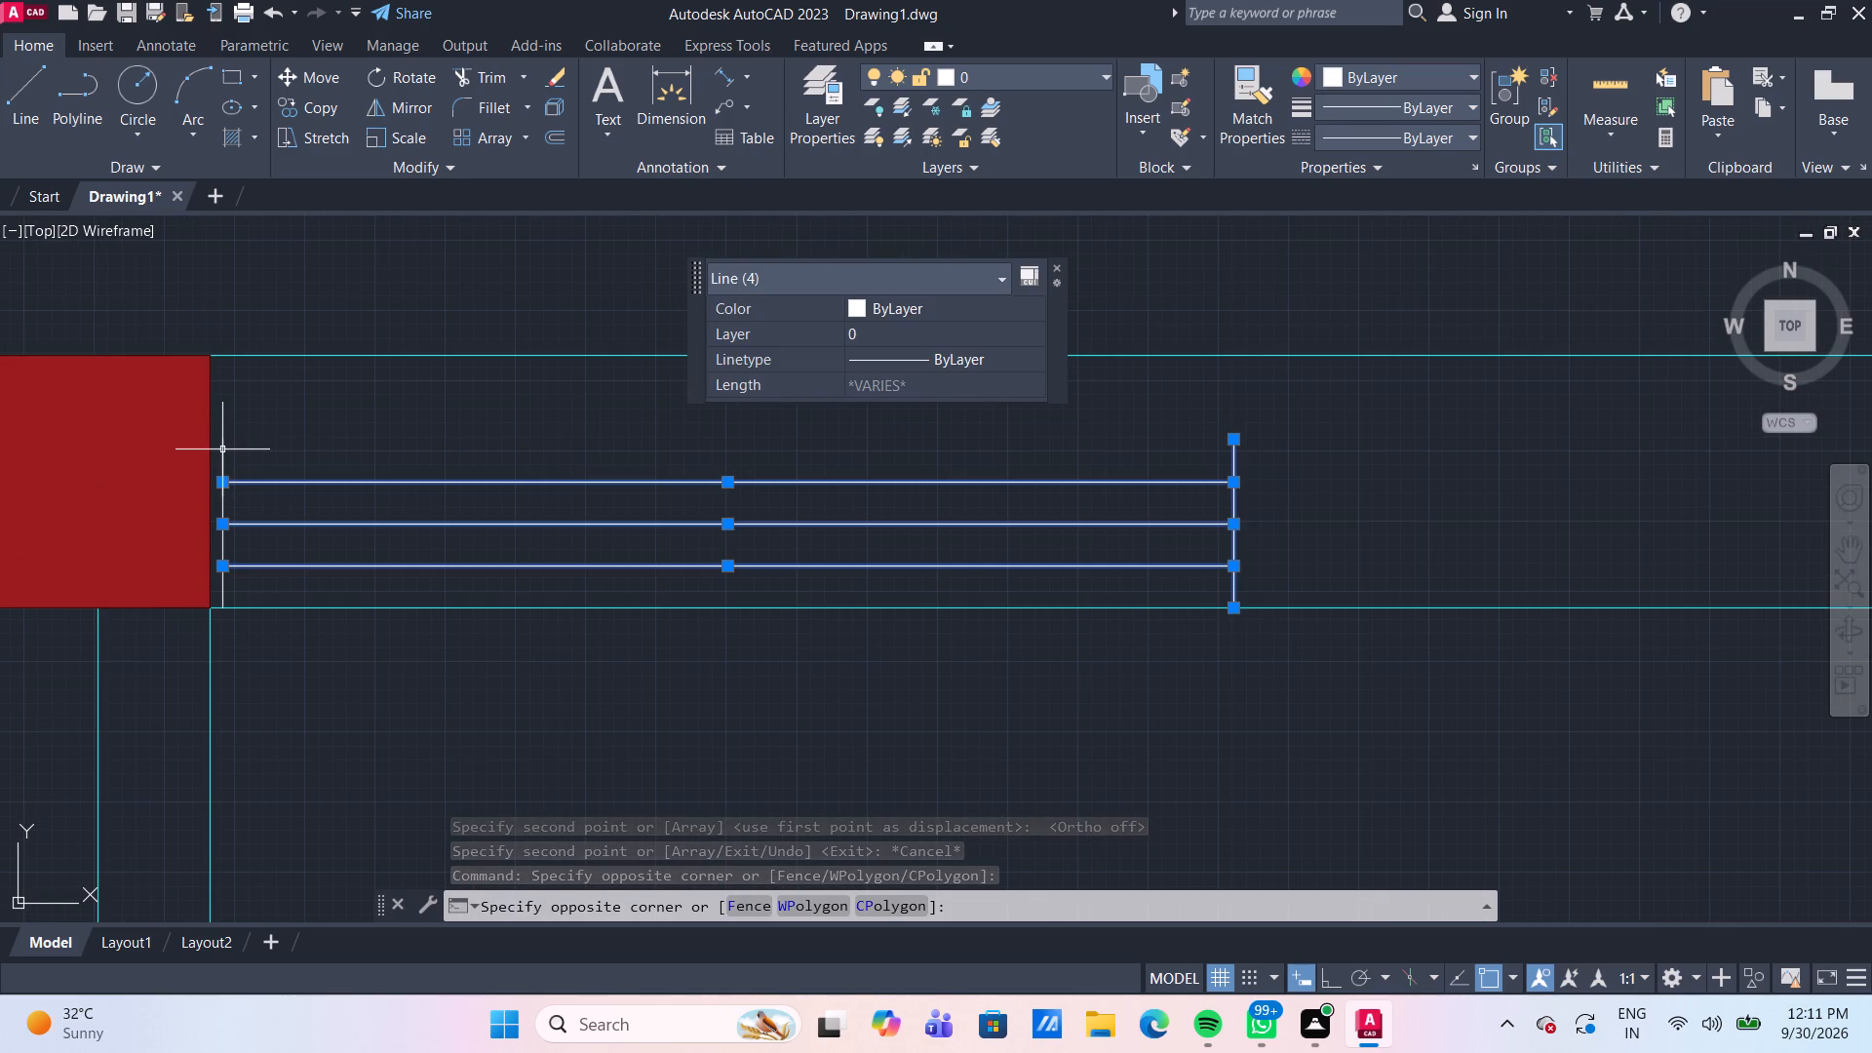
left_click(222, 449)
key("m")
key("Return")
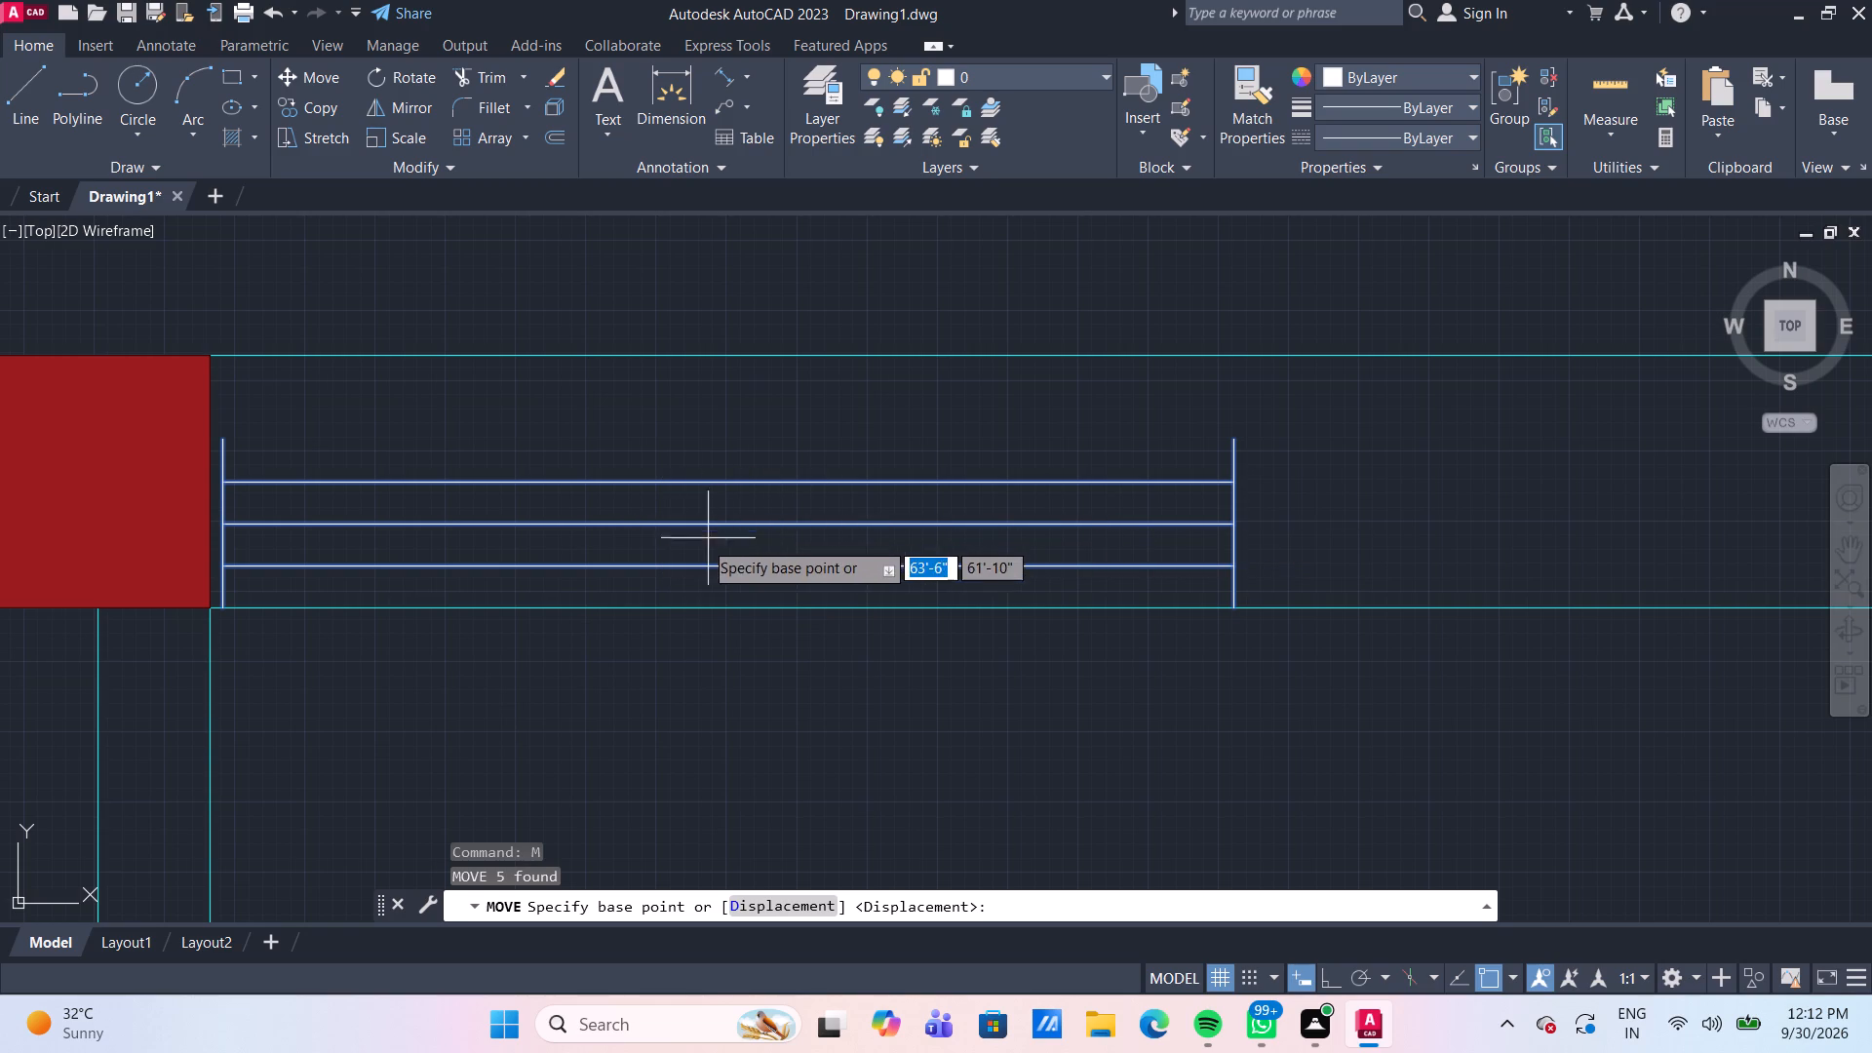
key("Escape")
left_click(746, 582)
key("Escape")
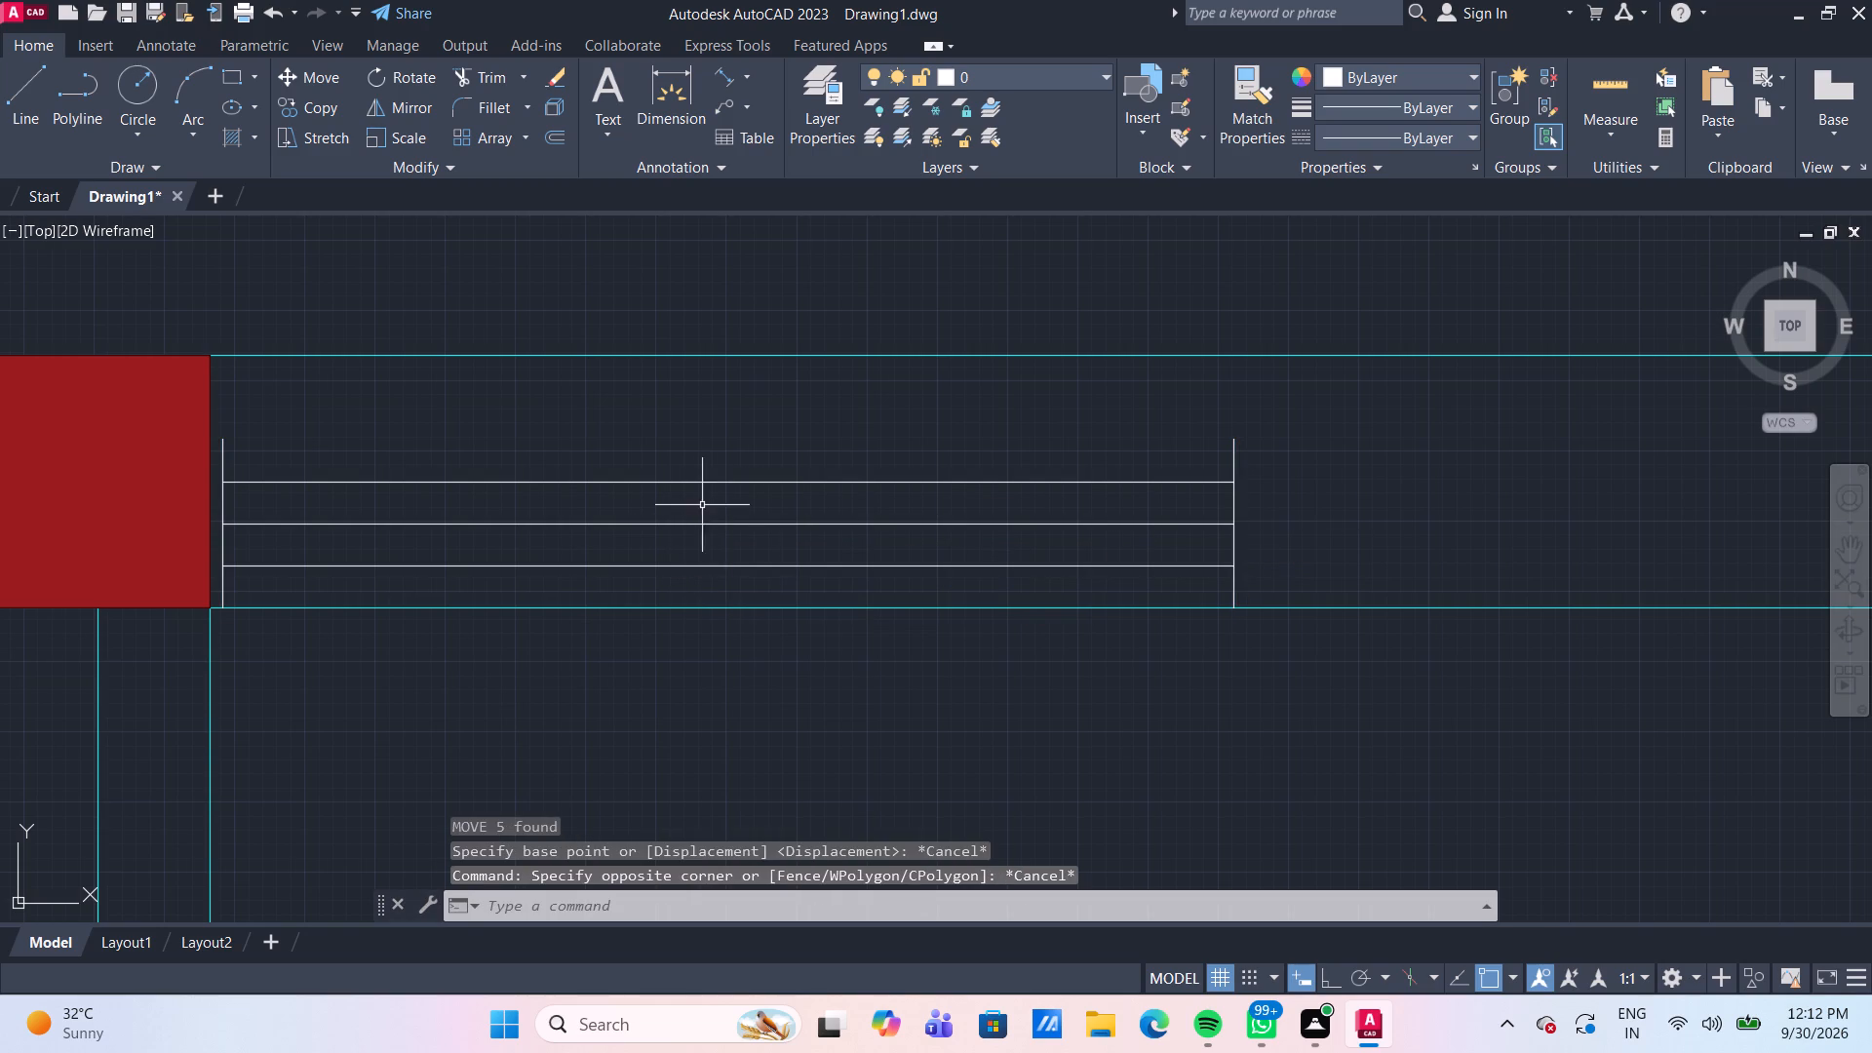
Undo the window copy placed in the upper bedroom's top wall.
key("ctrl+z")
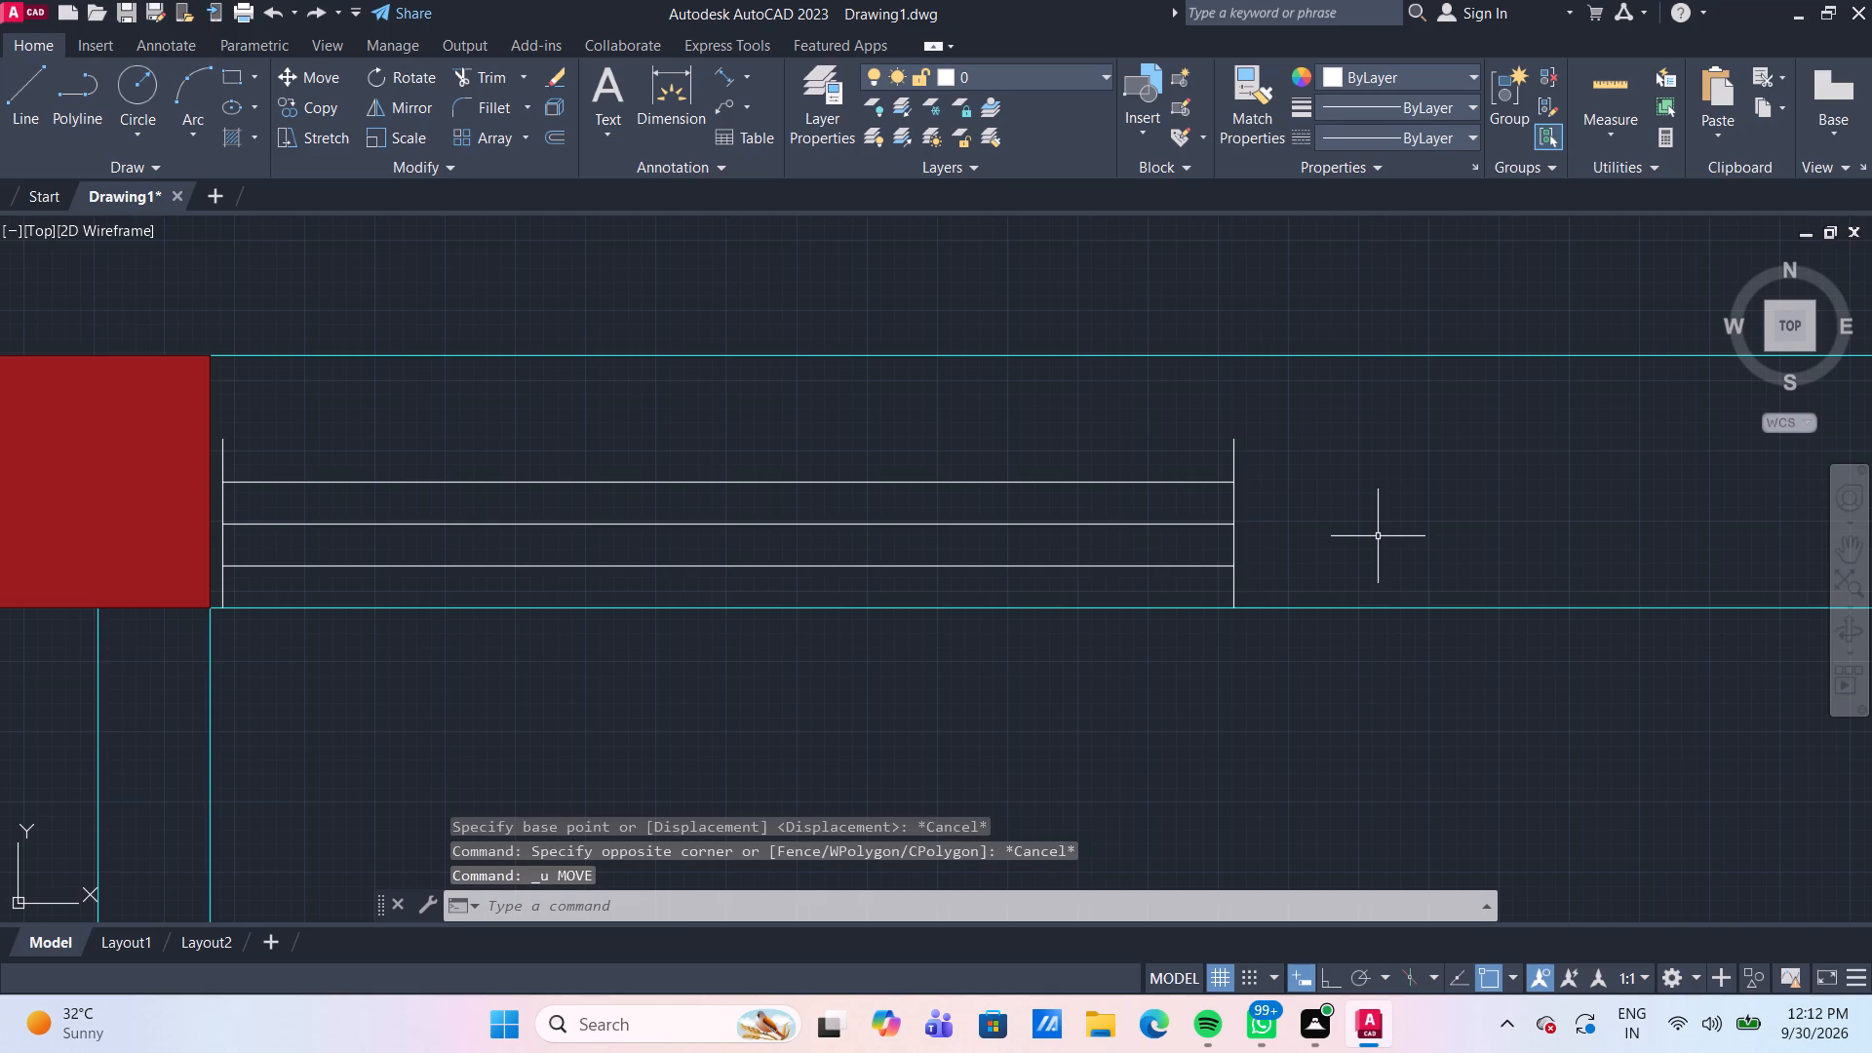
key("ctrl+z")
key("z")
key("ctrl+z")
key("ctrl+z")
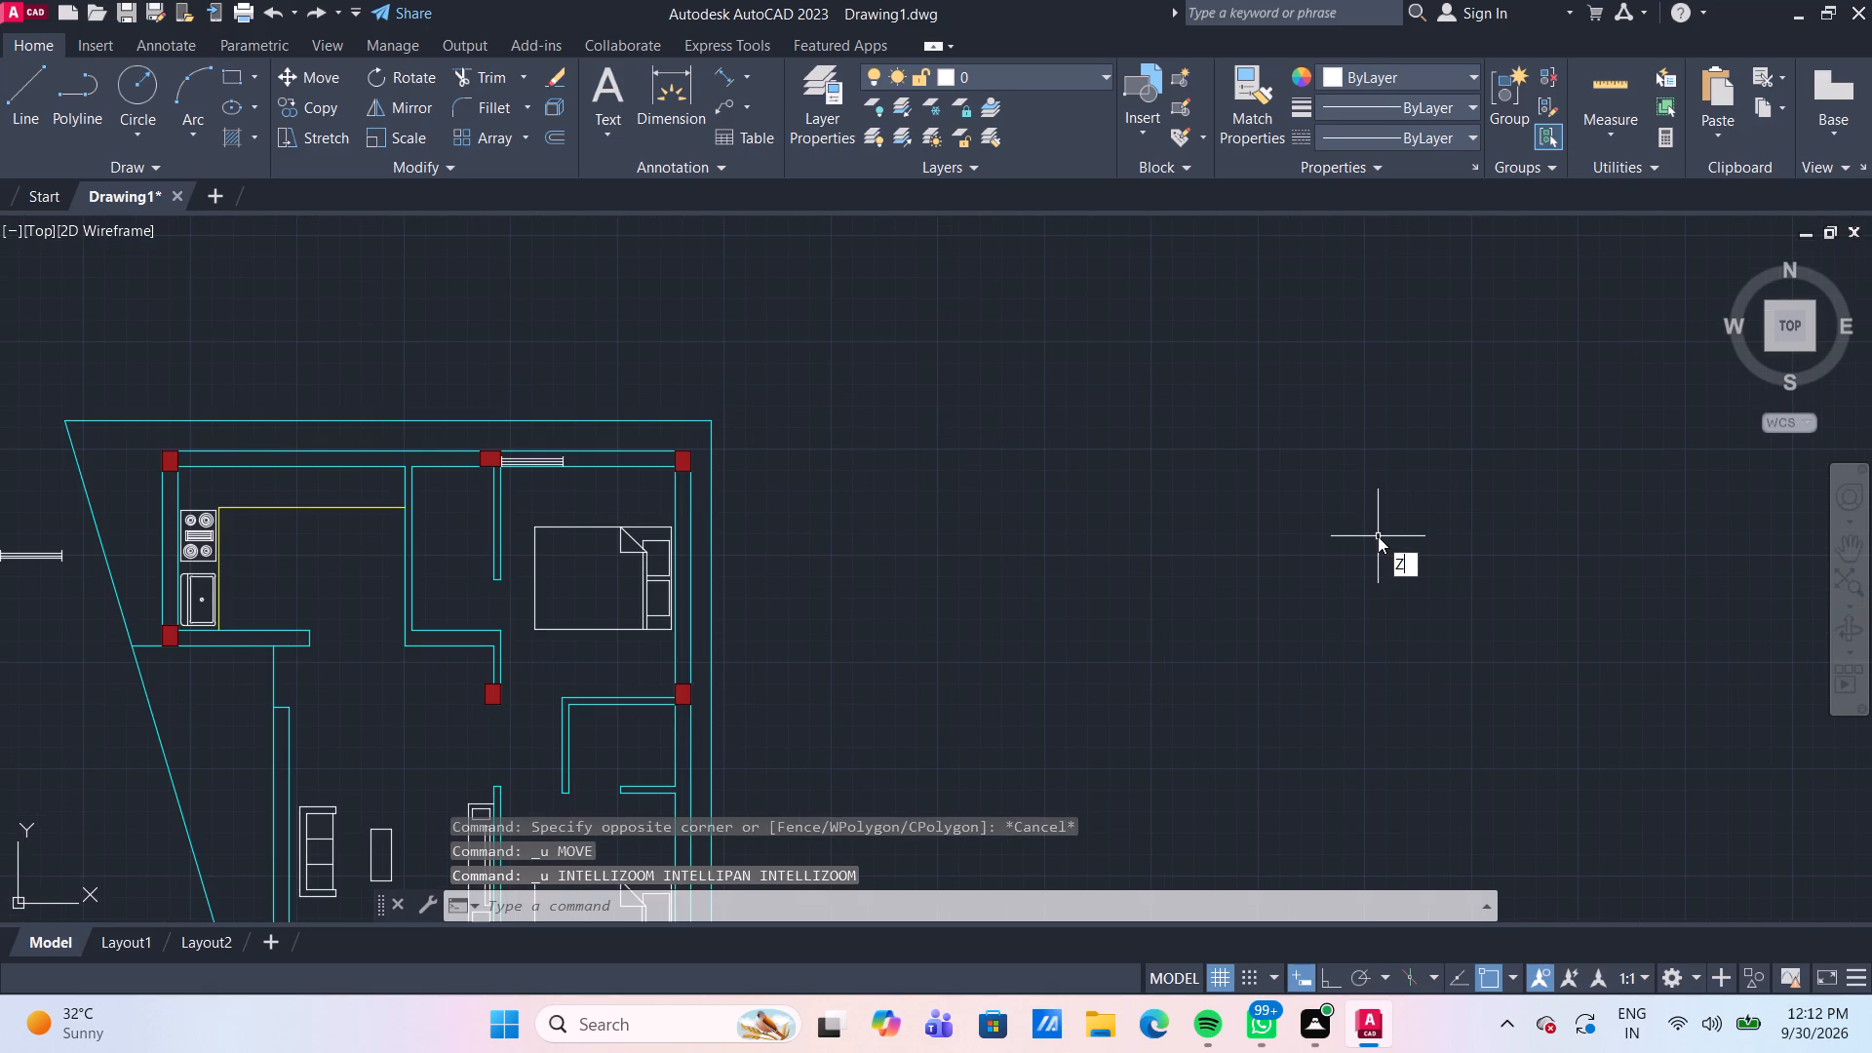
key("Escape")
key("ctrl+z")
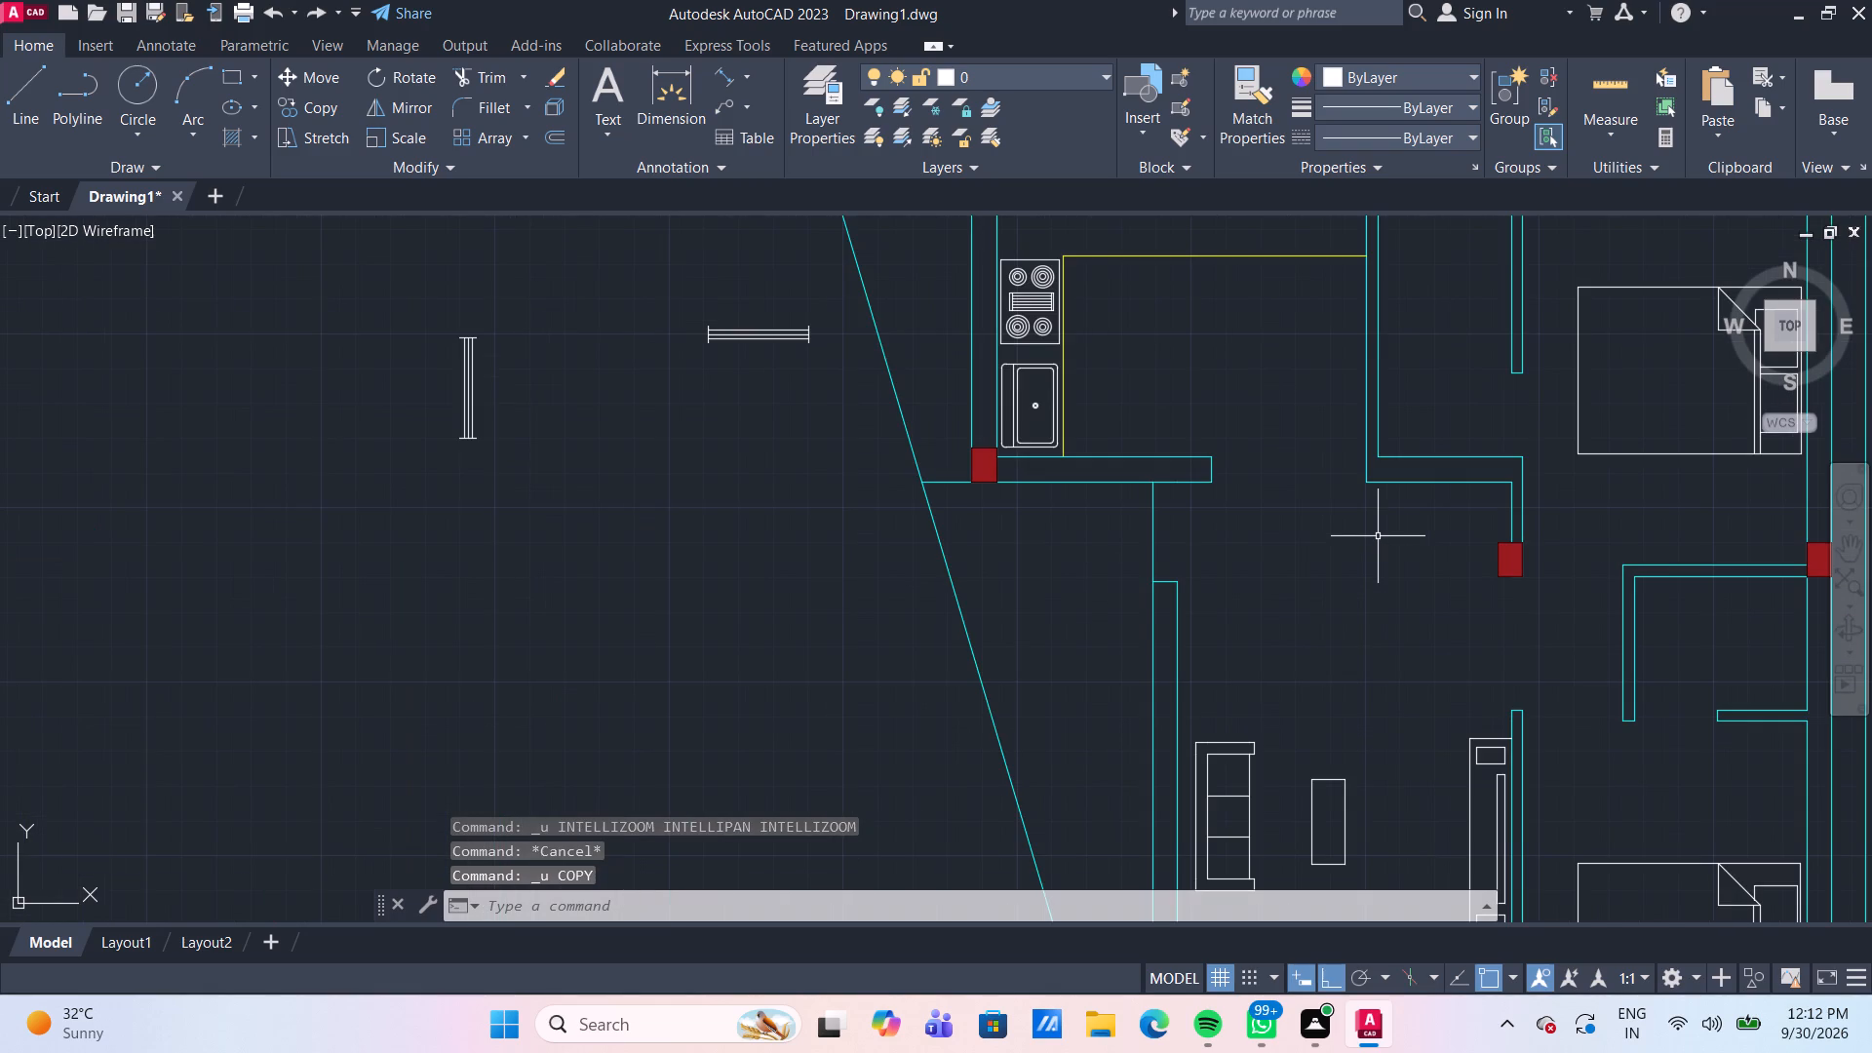
Draw a vertical line across the top wall's thickness along the middle column's right face, at the upper bedroom.
scroll(1378, 536, "down", 2)
scroll(1461, 429, "up", 1)
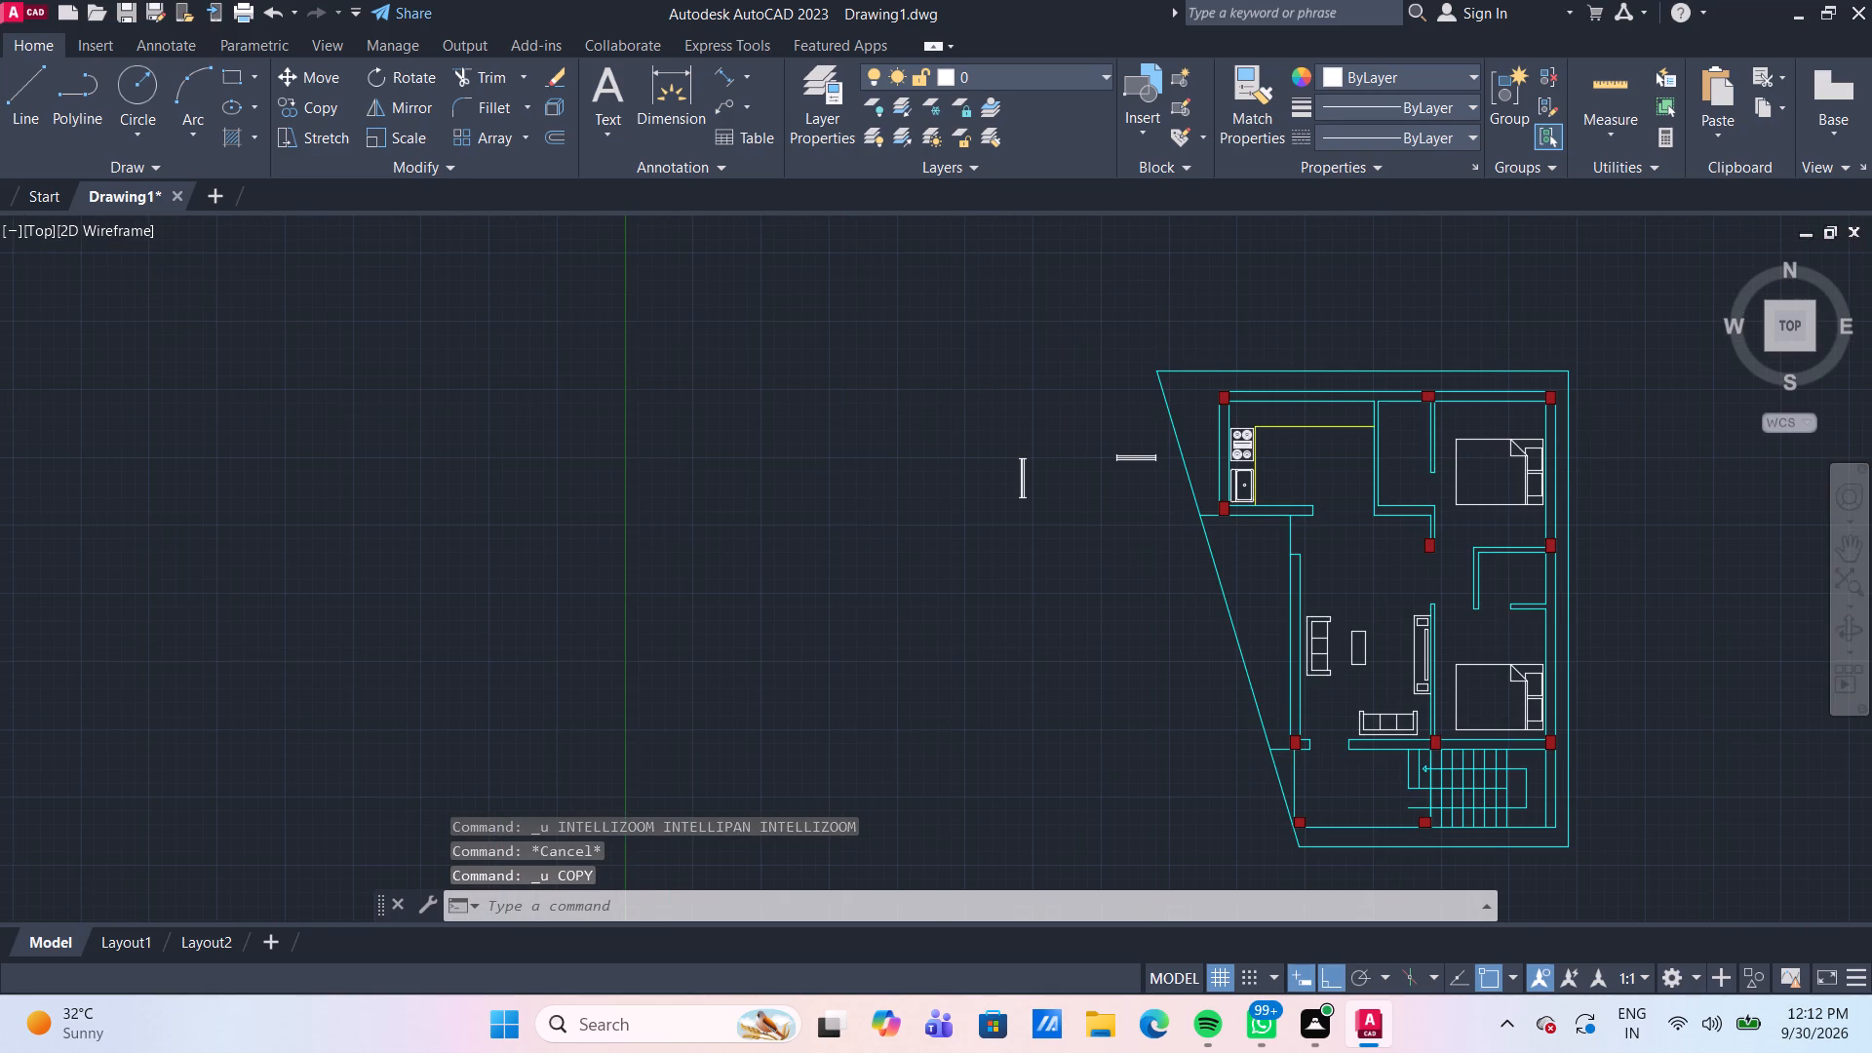
scroll(1462, 418, "up", 2)
middle_click_drag(1466, 418, 1034, 512)
scroll(941, 445, "up", 3)
middle_click_drag(955, 451, 891, 555)
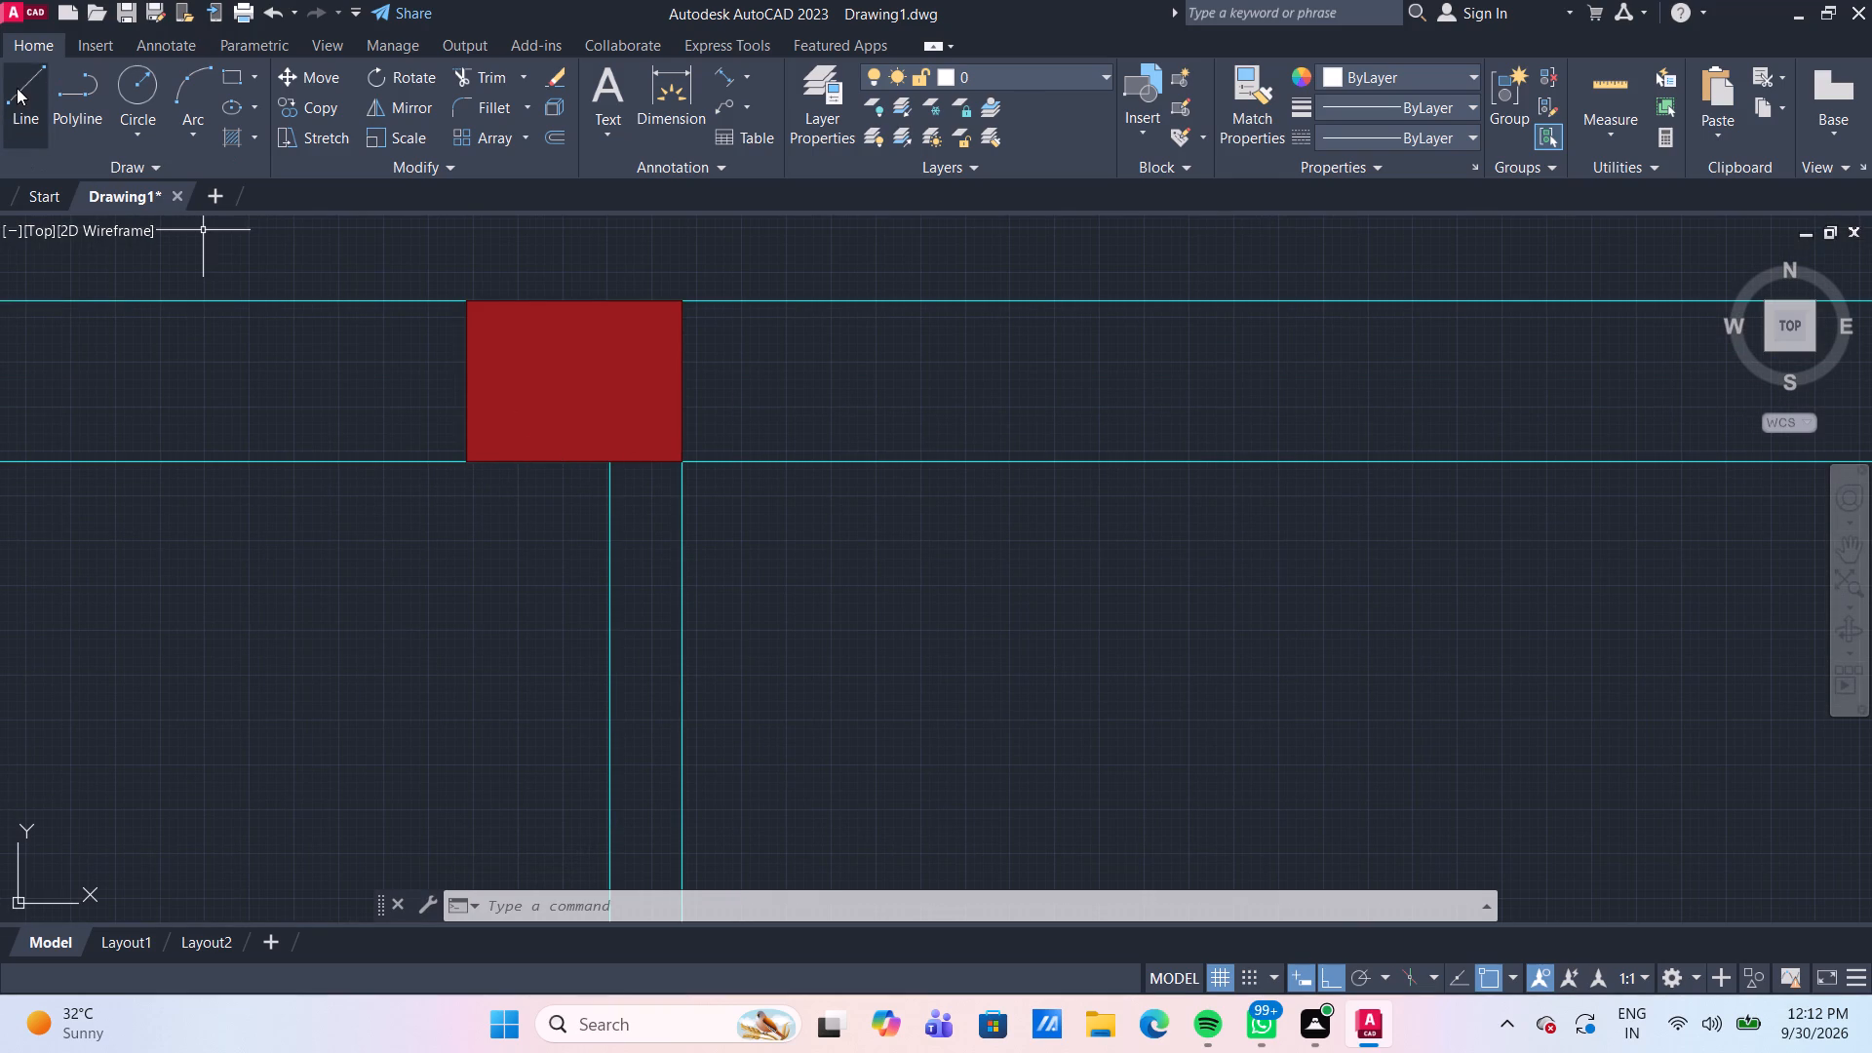
left_click(17, 88)
left_click(686, 463)
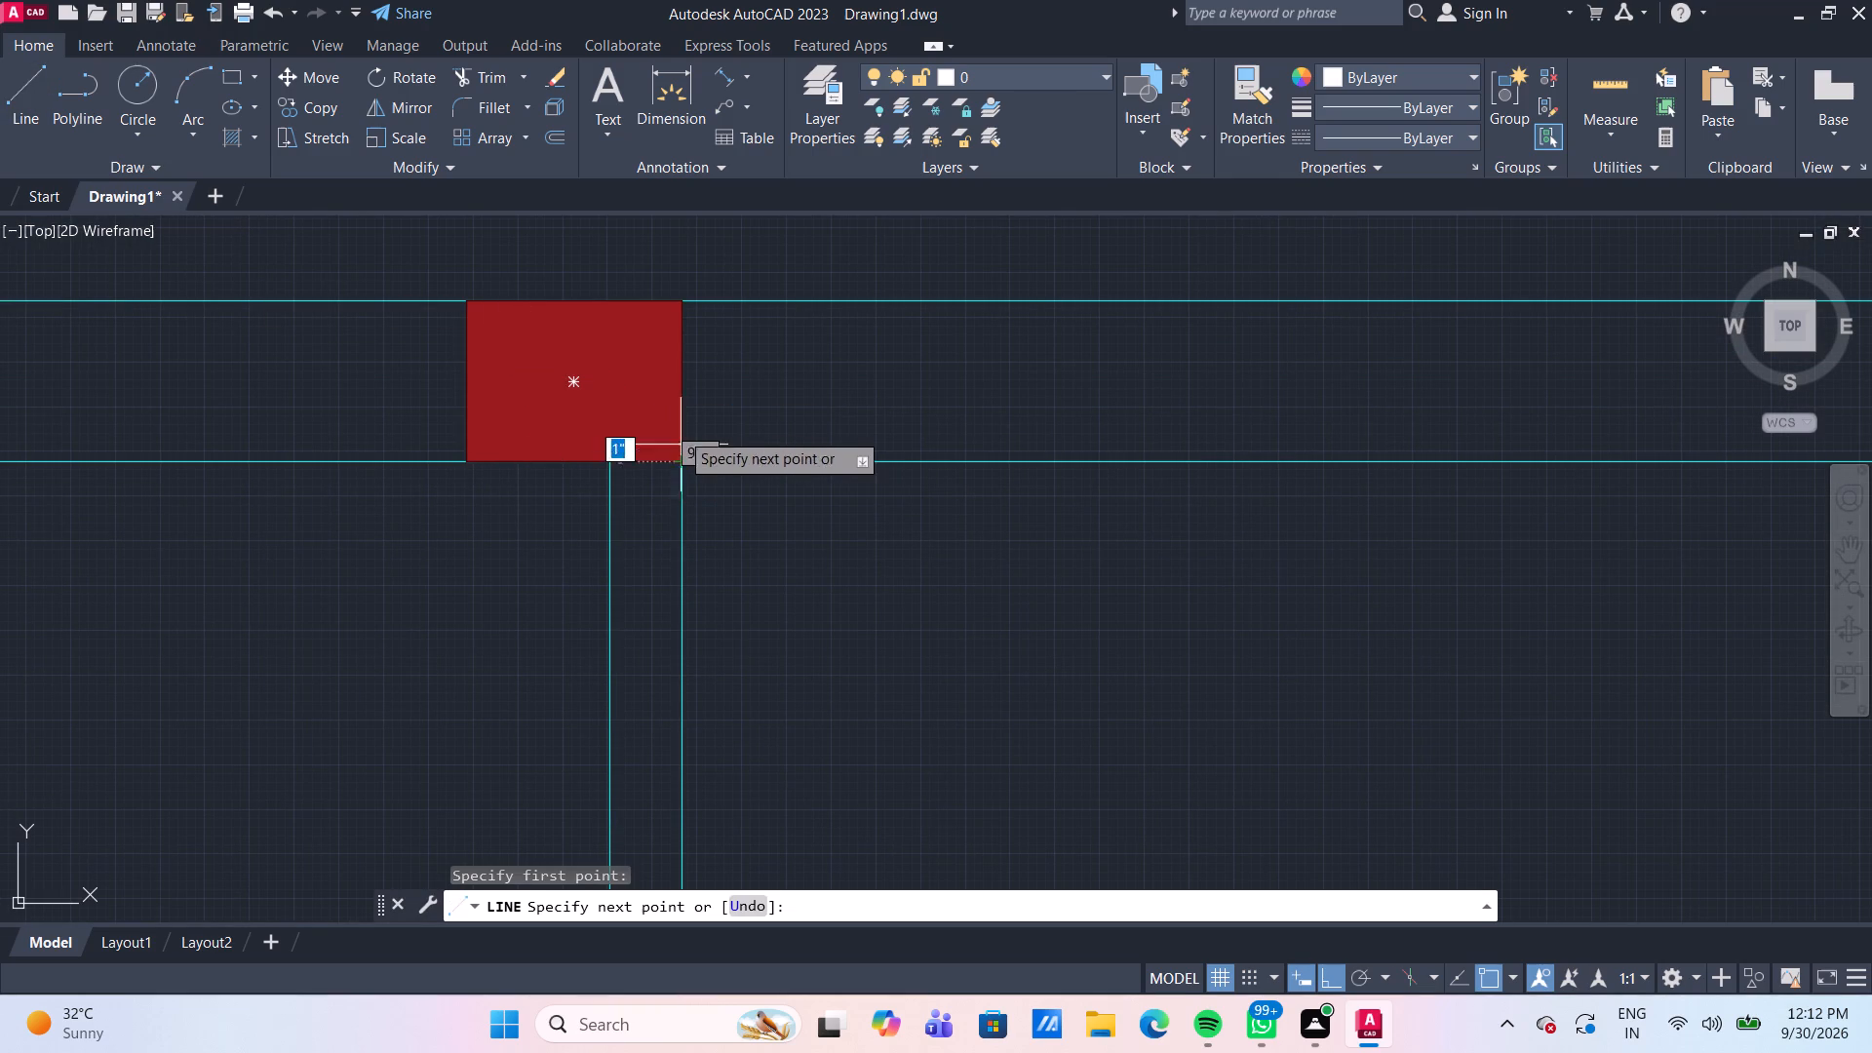
left_click(686, 301)
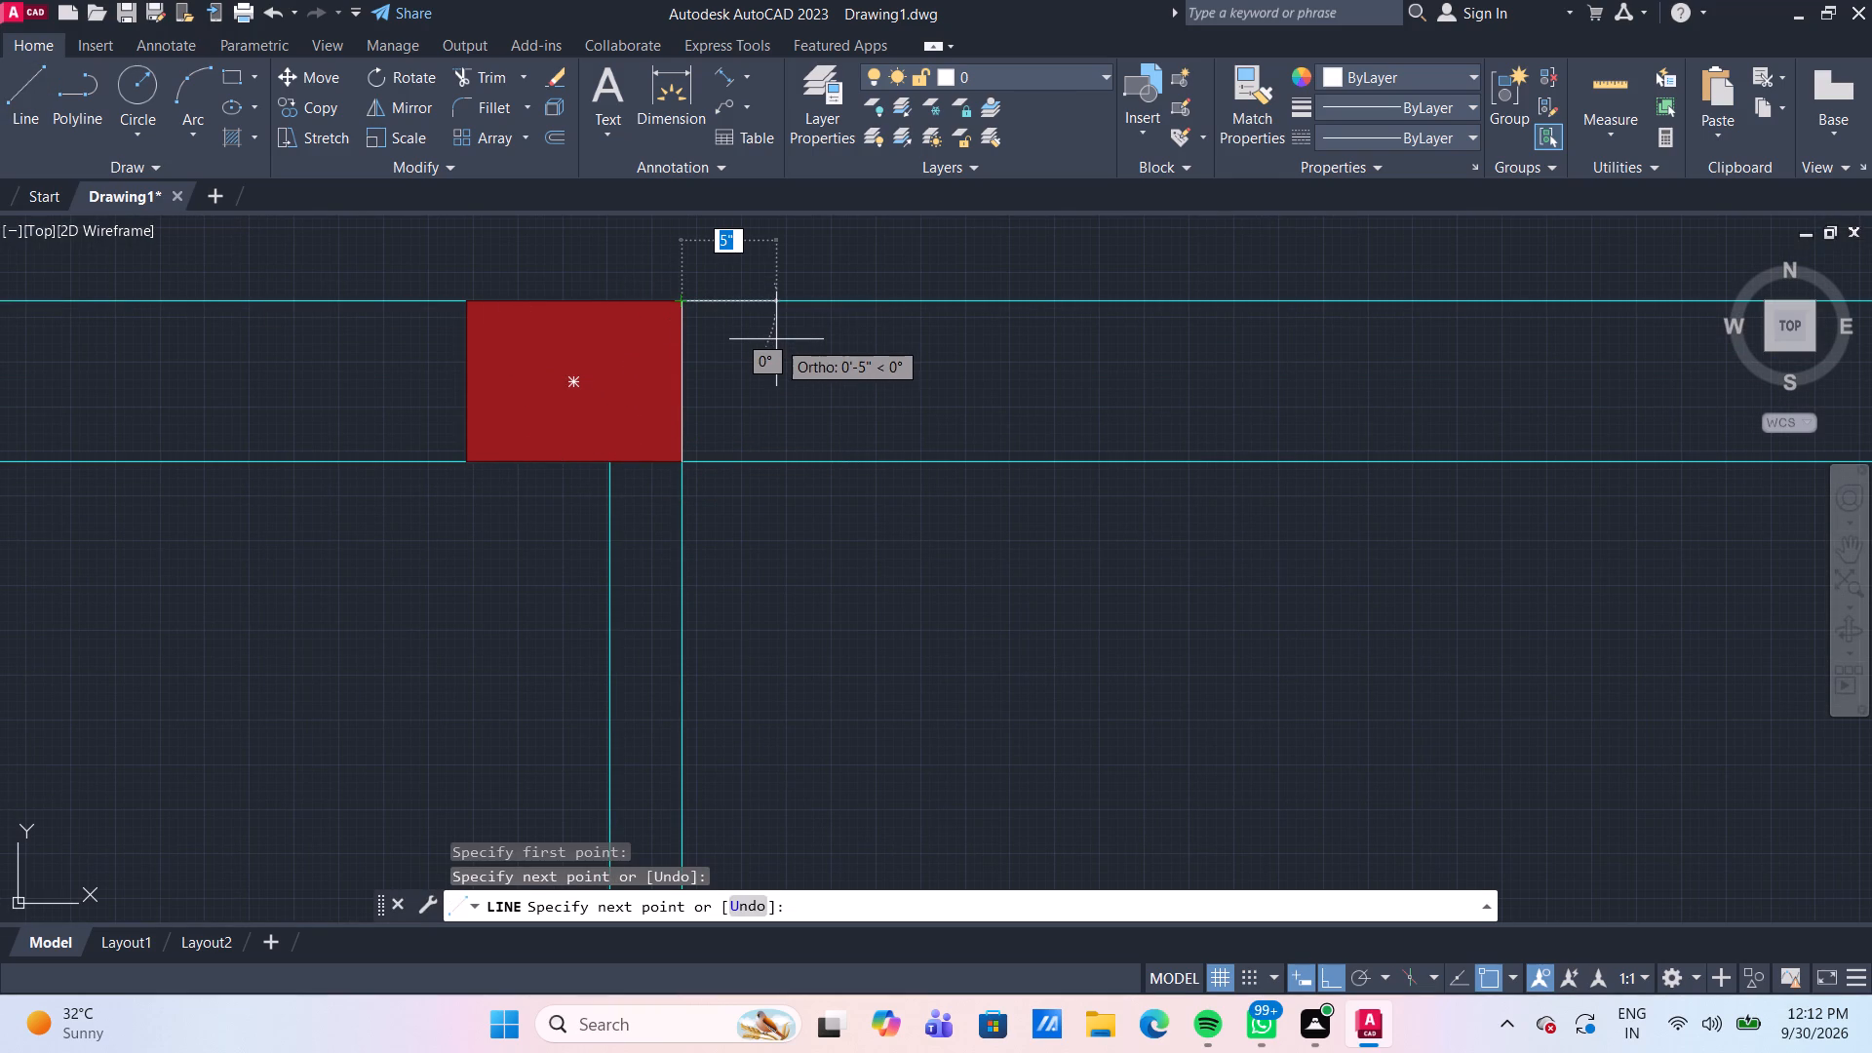
key("Escape")
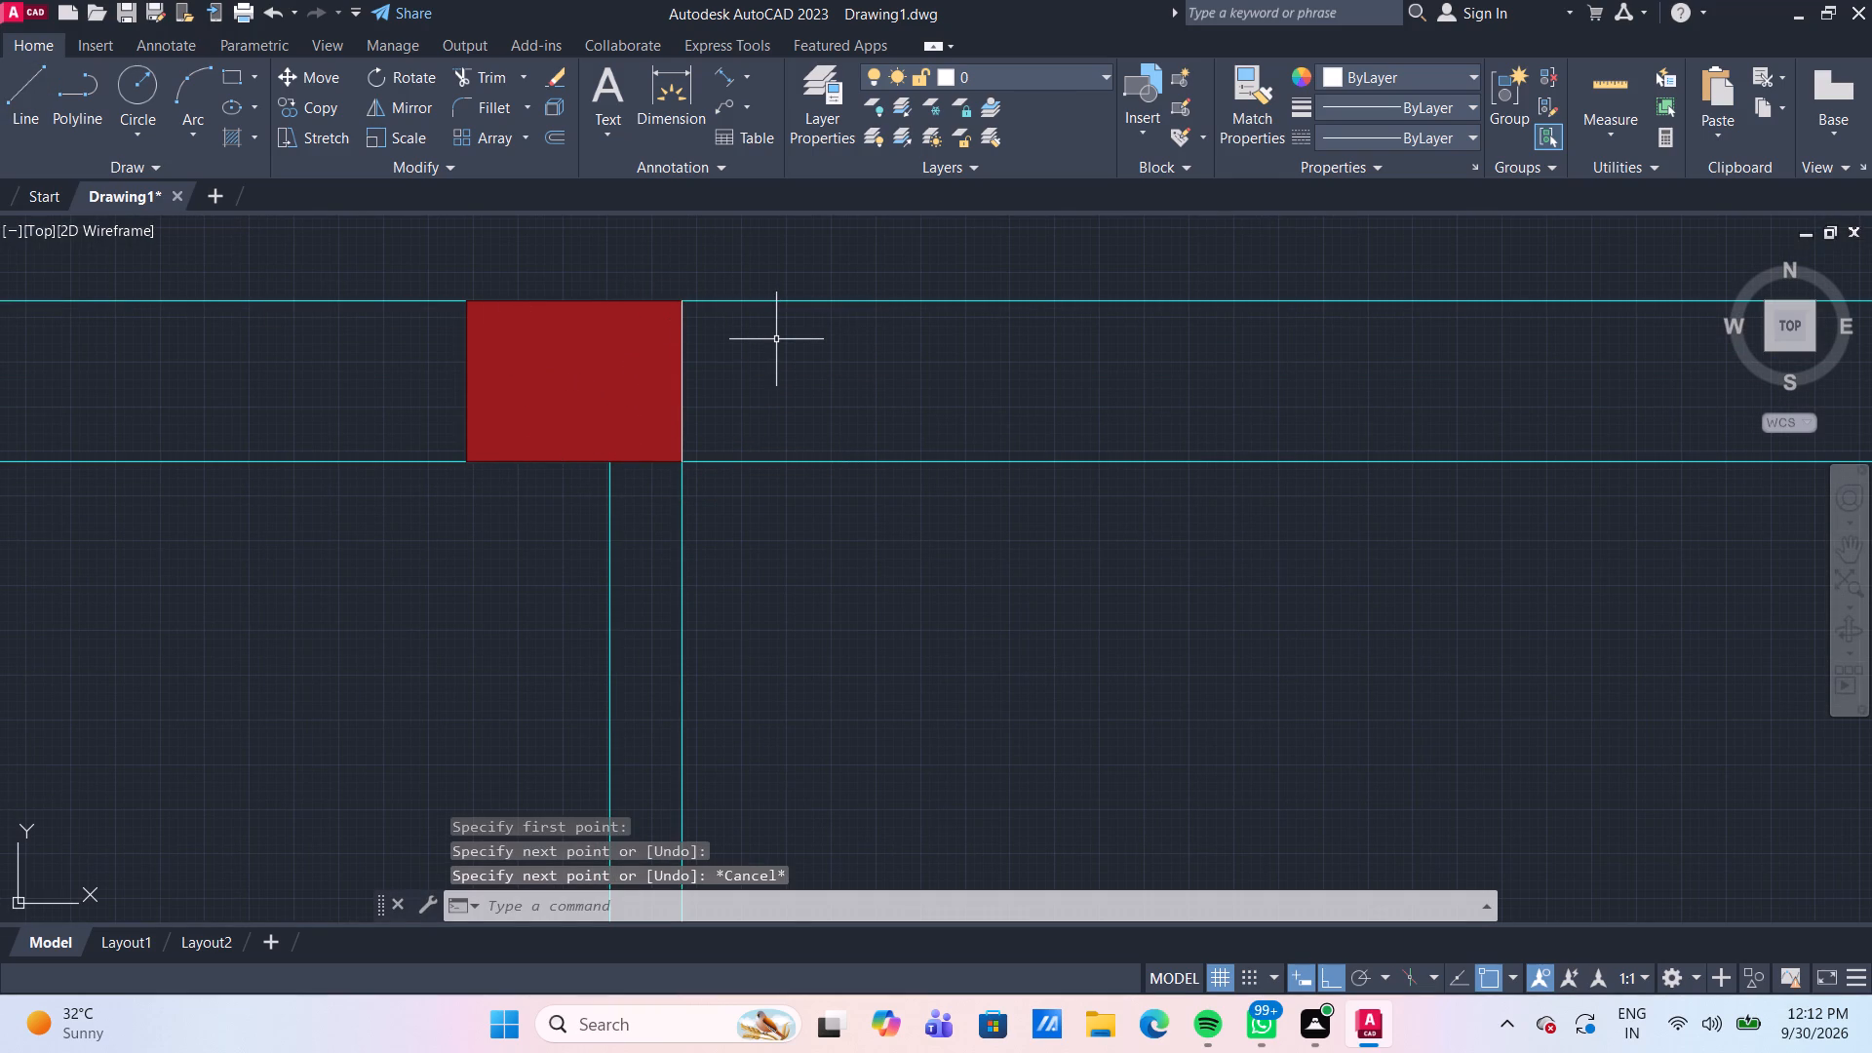
Move the new vertical line 3' along the top wall, away from the middle column toward the corner column.
key("m")
key("Return")
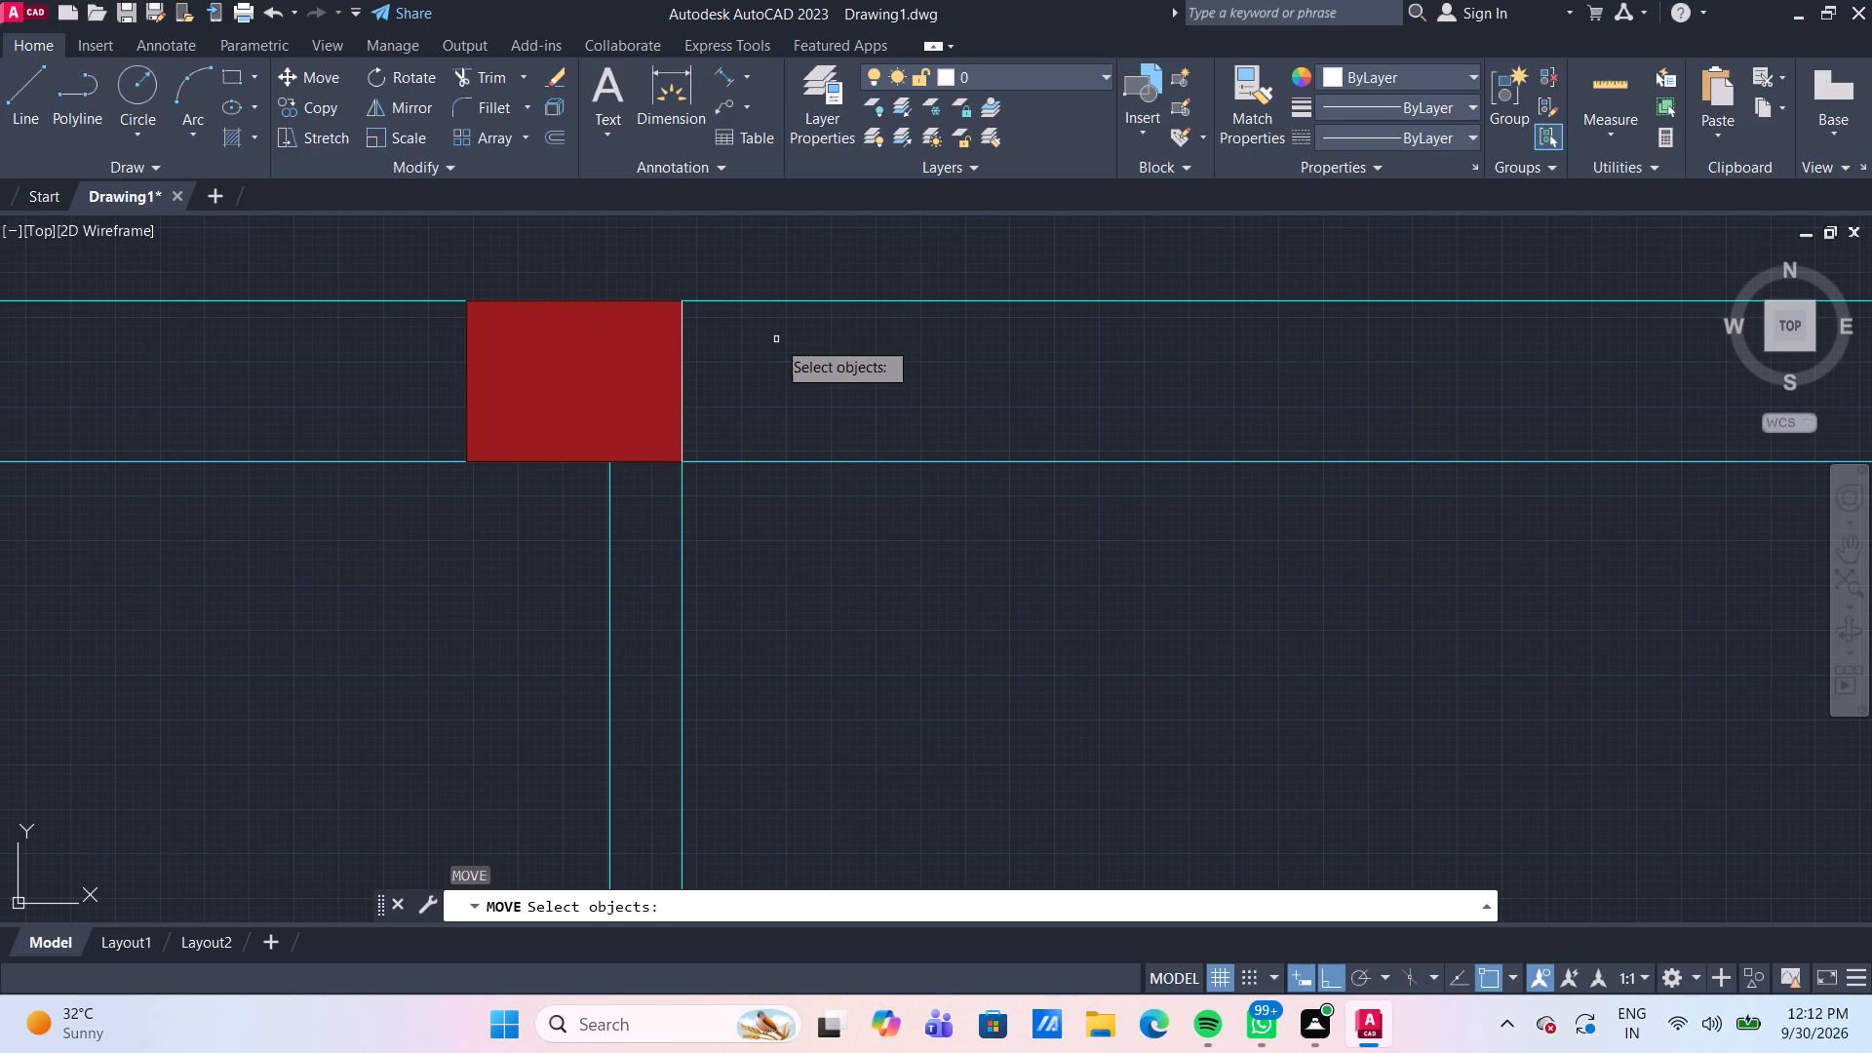
left_click(682, 409)
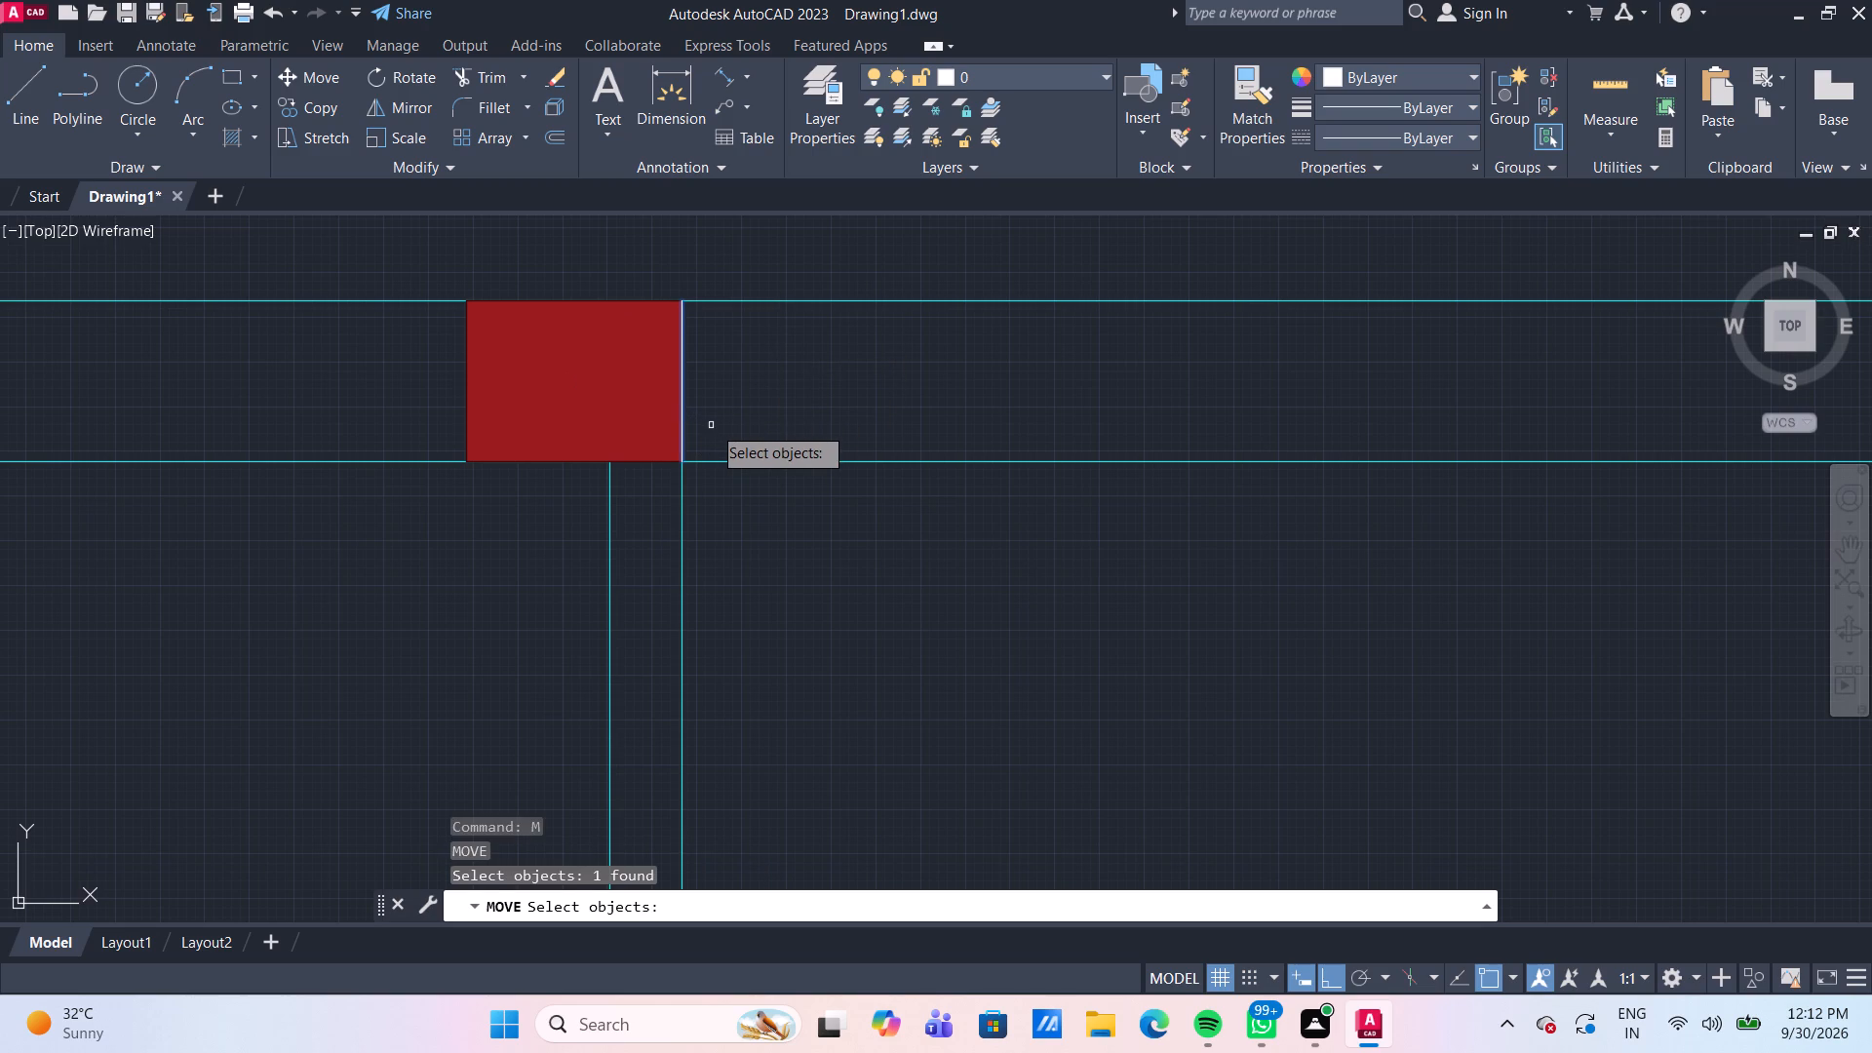
key("Return")
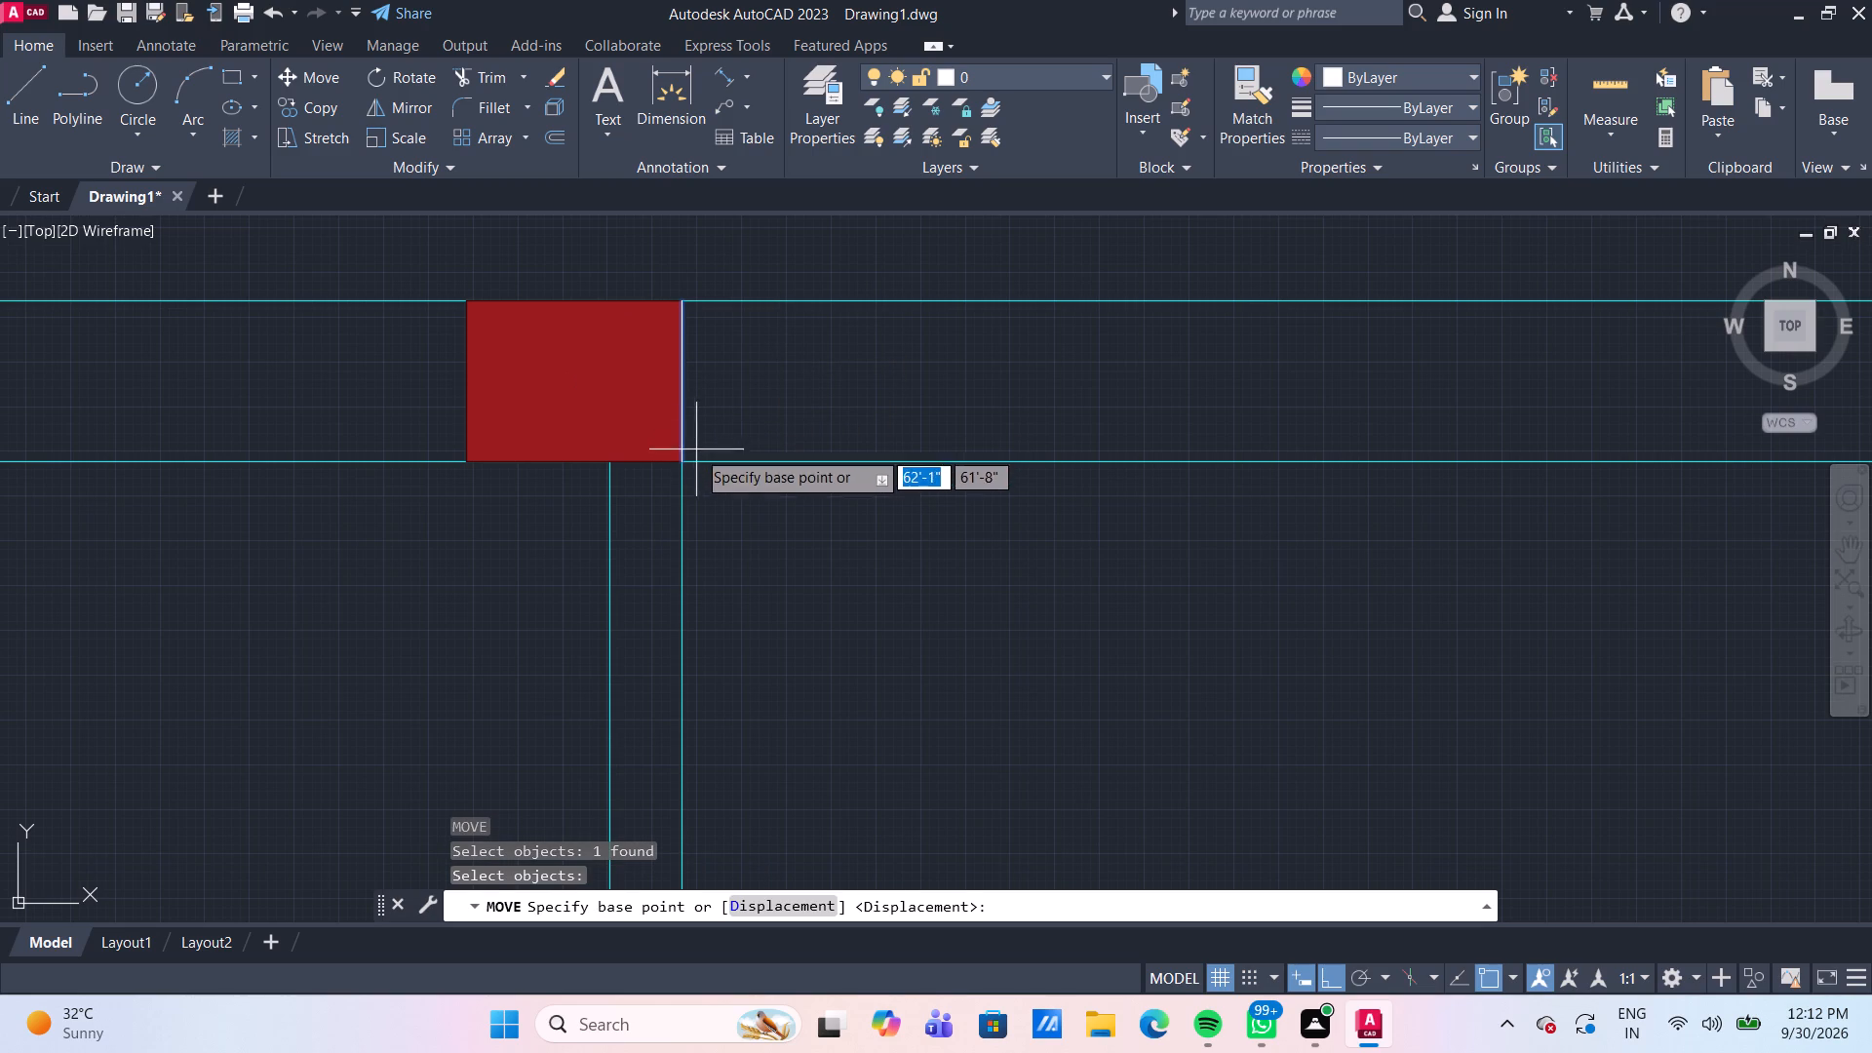
left_click(684, 465)
scroll(1213, 475, "down", 1)
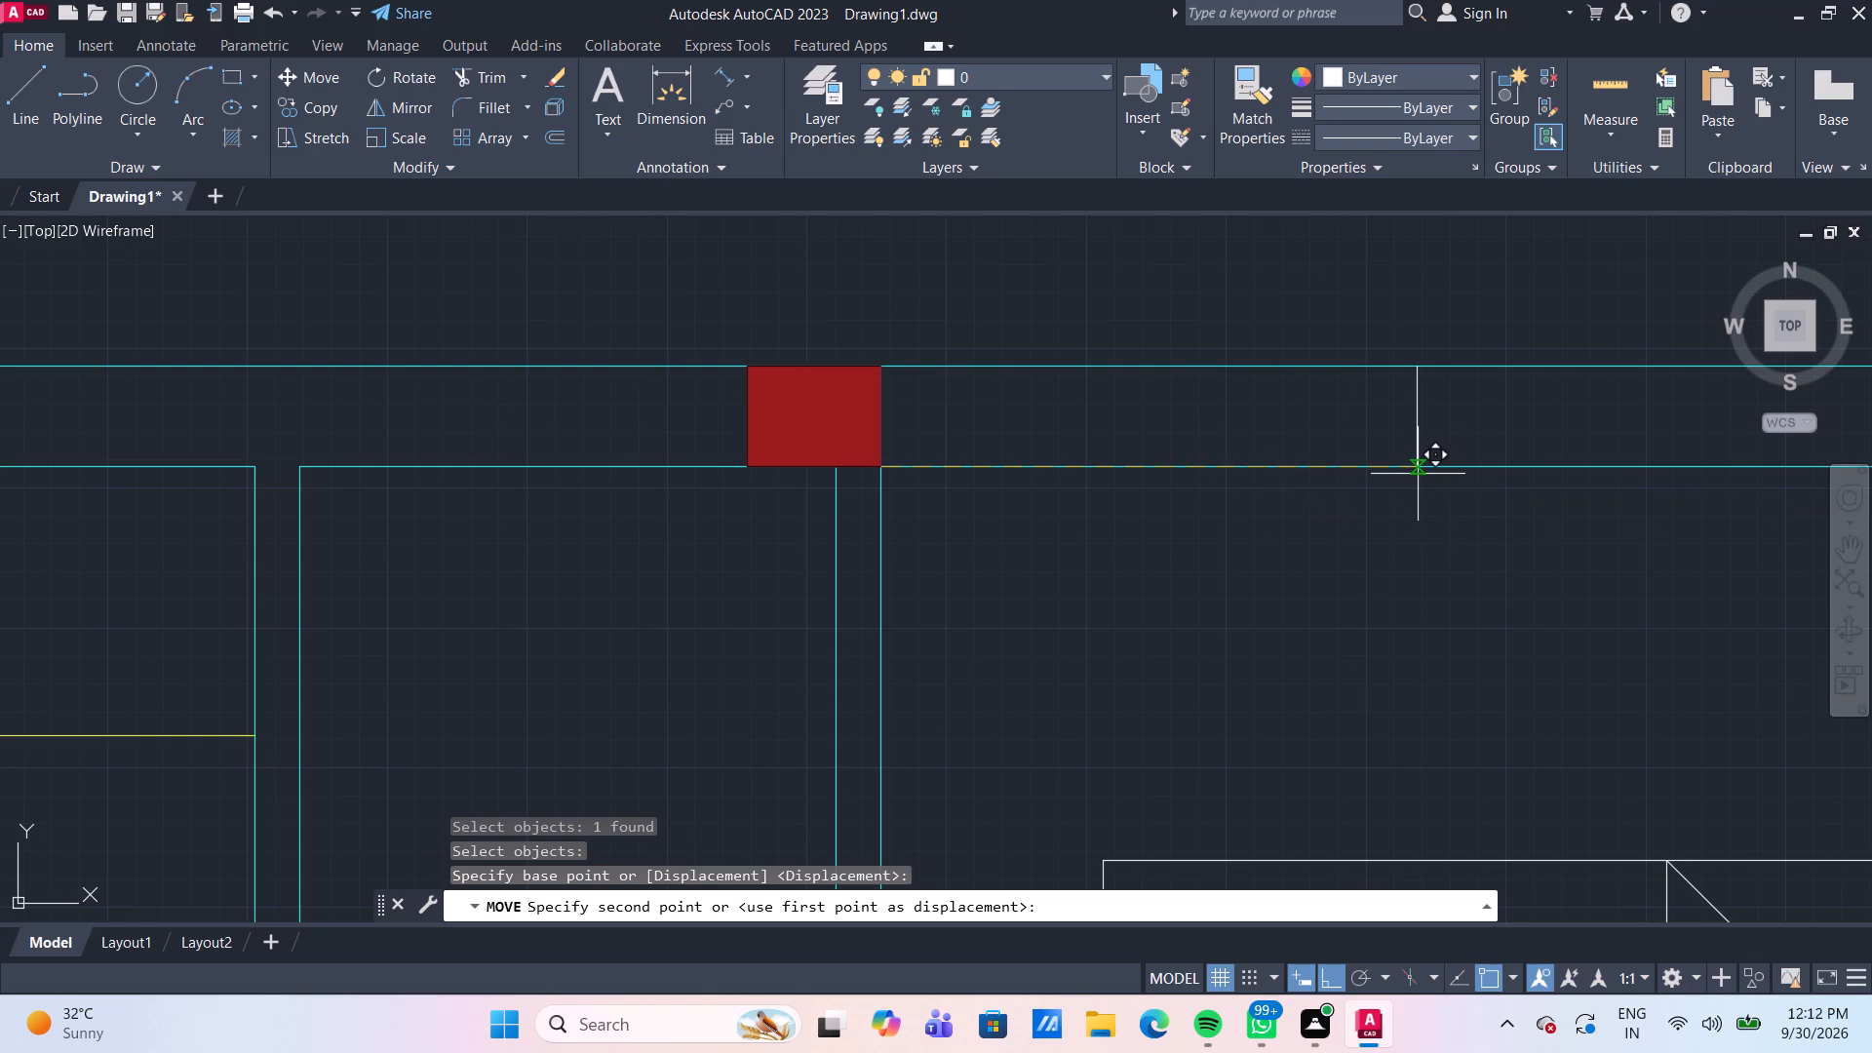
type("3'")
key("Return")
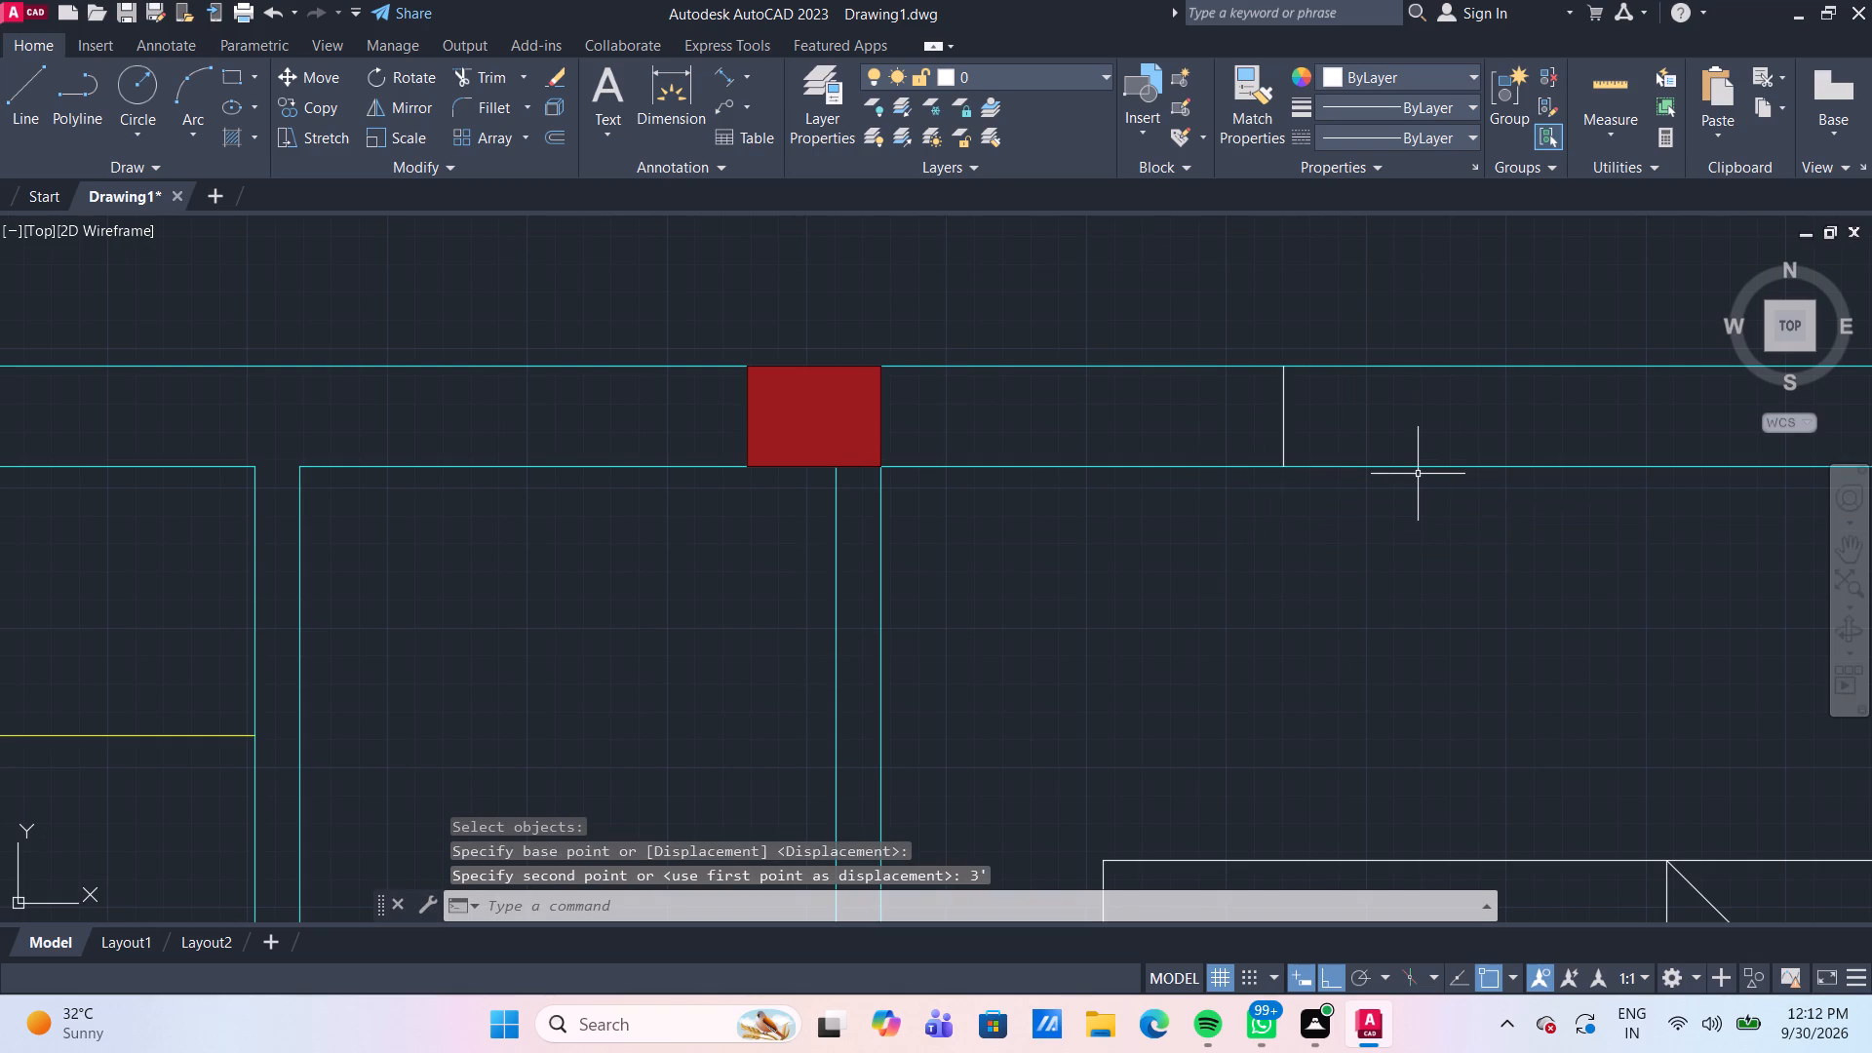
Draw a horizontal line inside the top wall from the vertical line's midpoint to the middle column's face.
left_click(19, 91)
left_click(1281, 409)
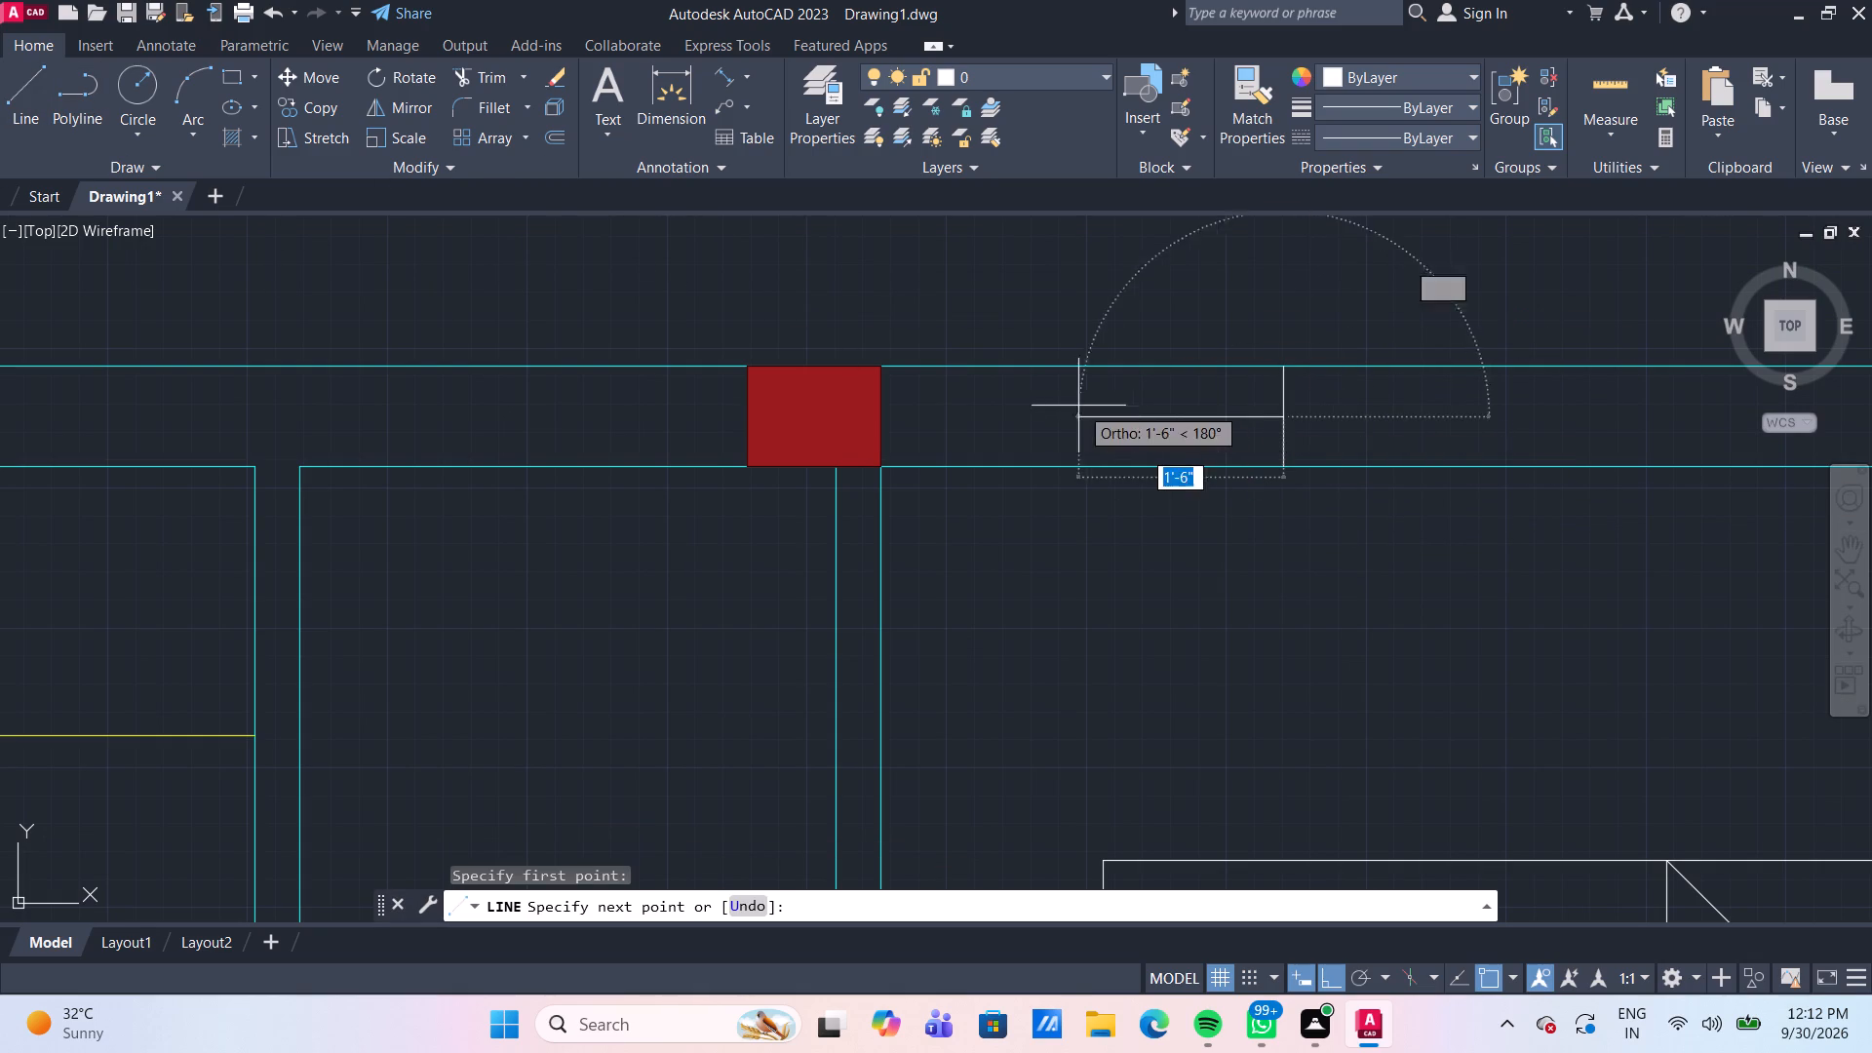
left_click(876, 414)
key("Escape")
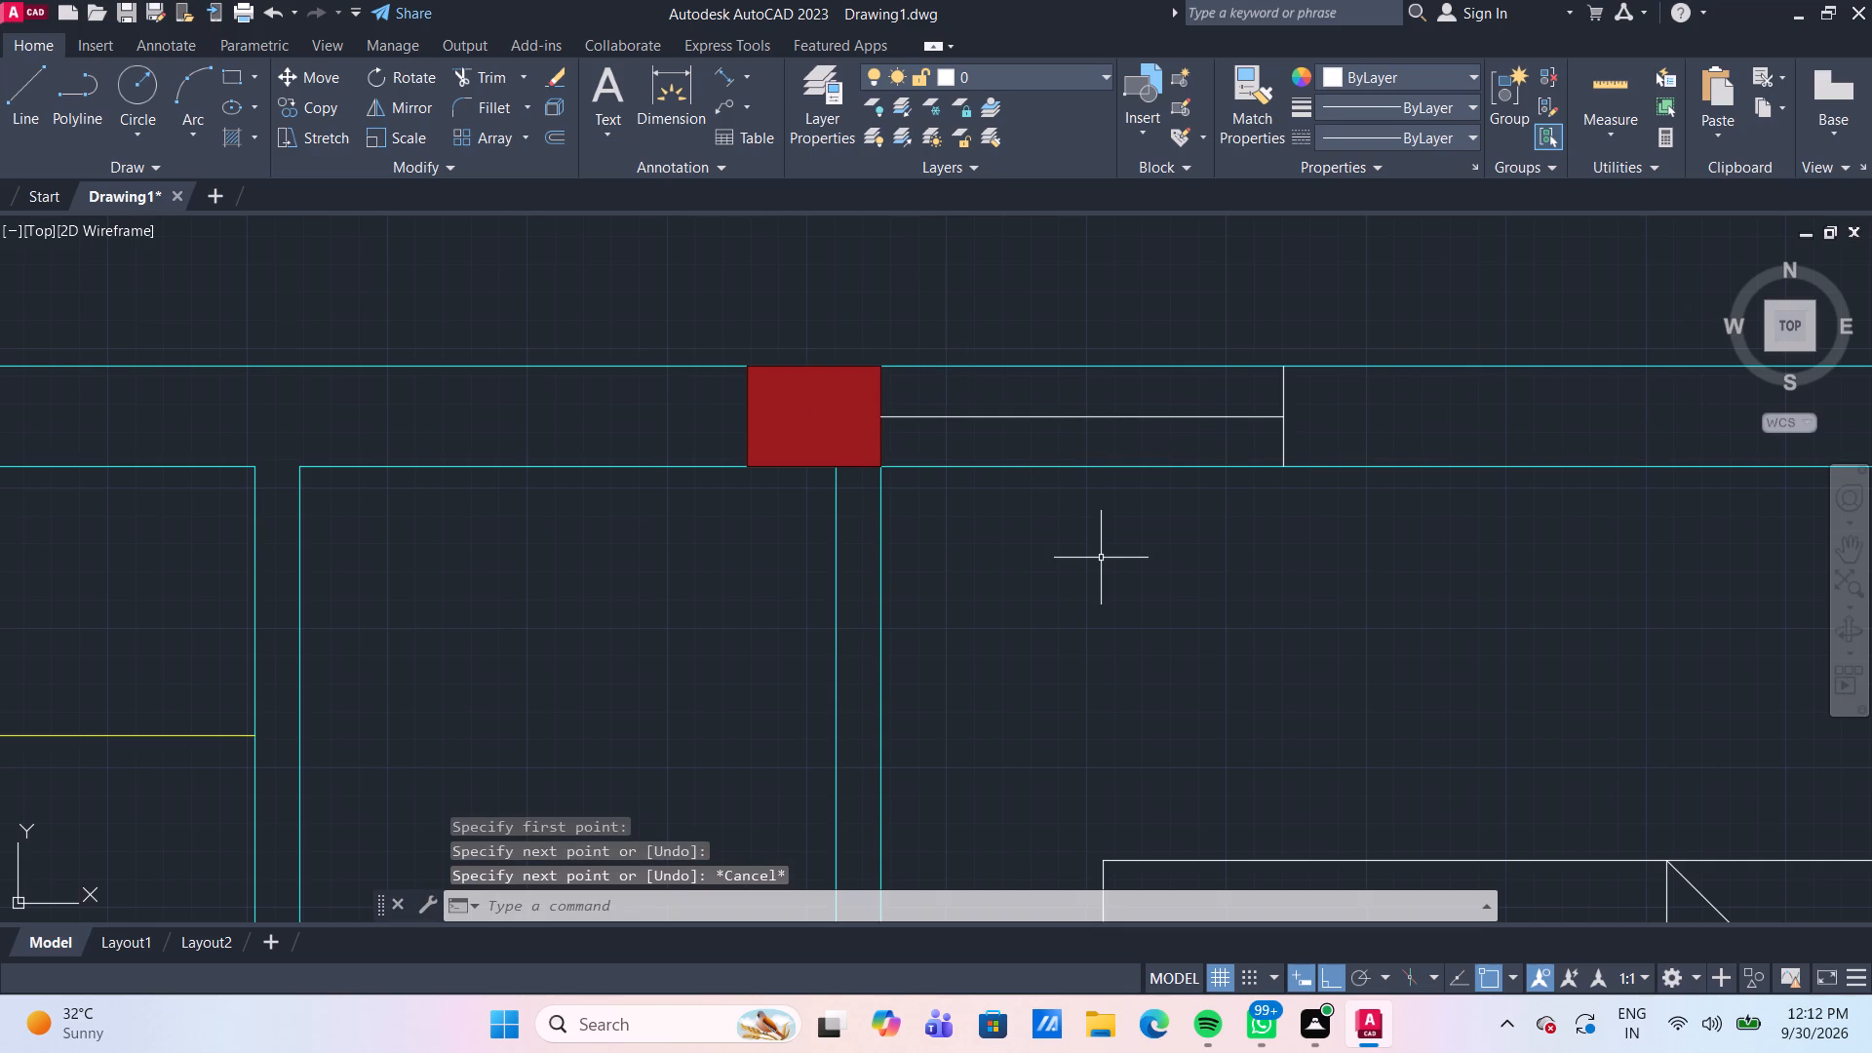
Offset the horizontal window line 1" to each side within the top wall.
key("o")
key("Return")
key("Return")
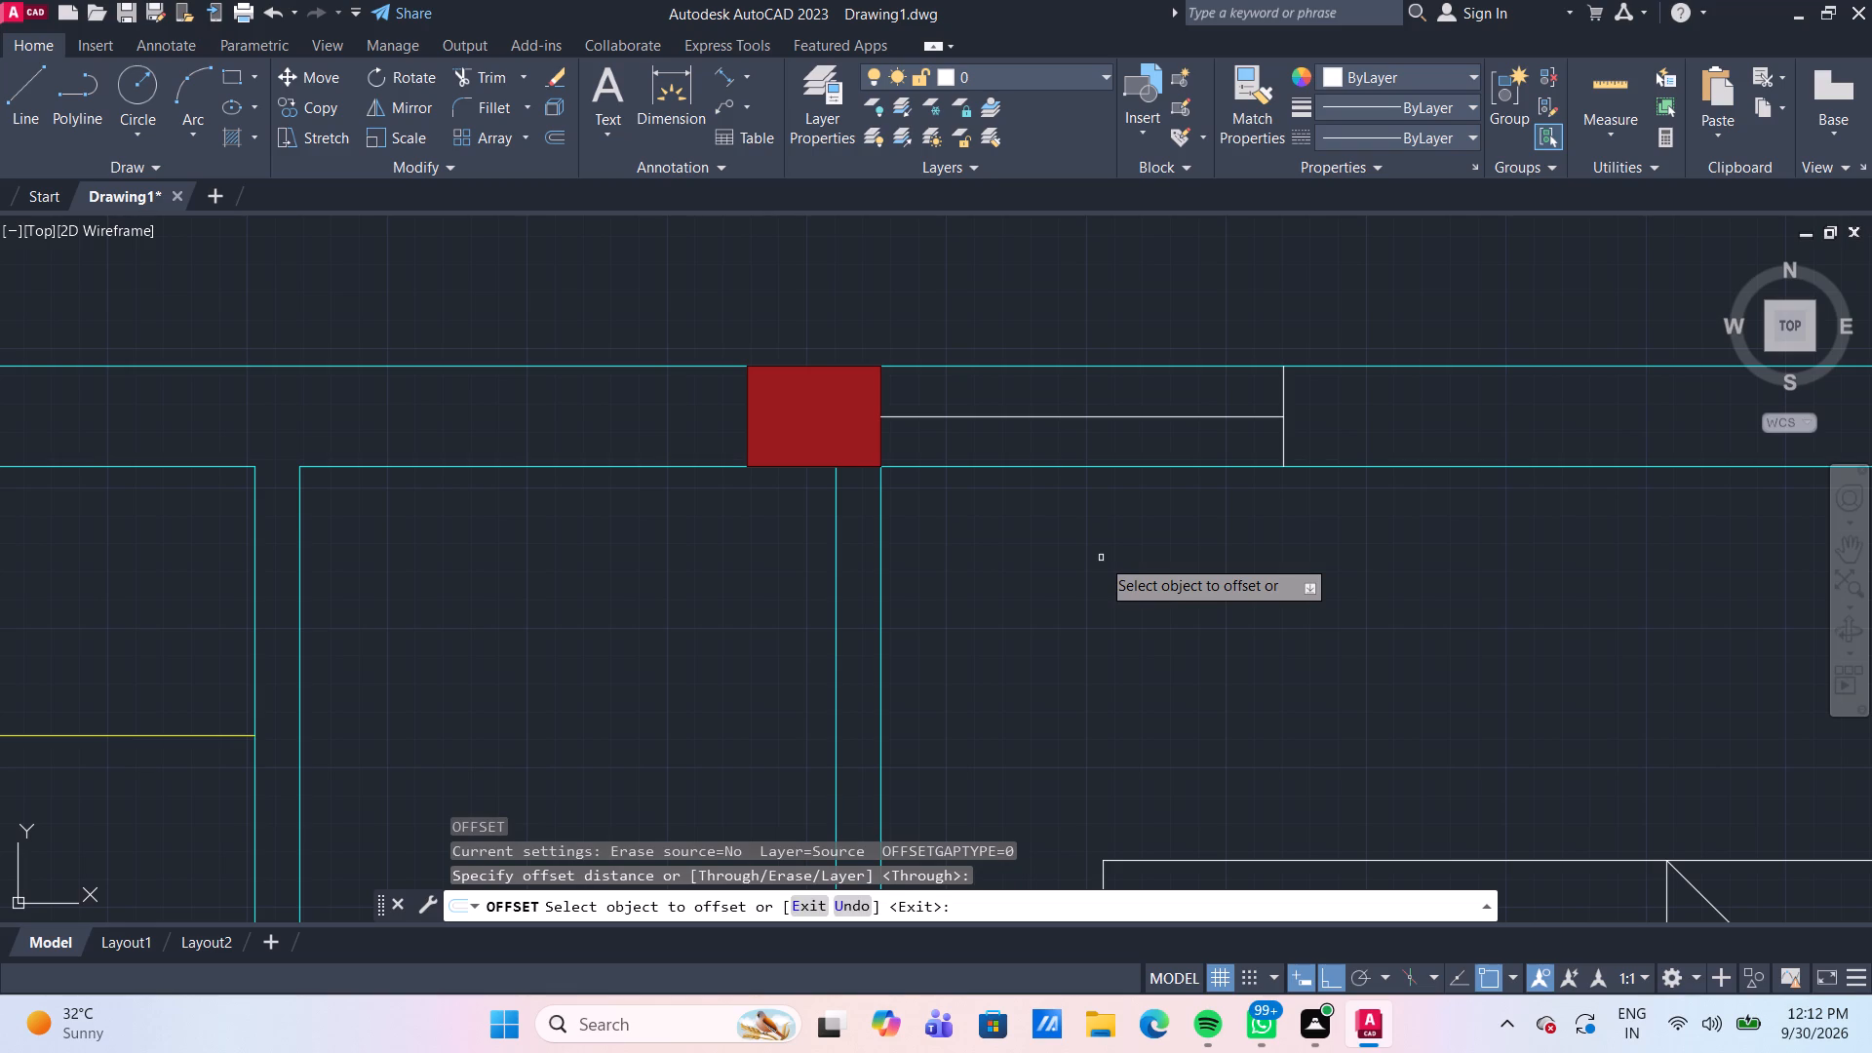
left_click(1126, 417)
type("1\"")
key("Return")
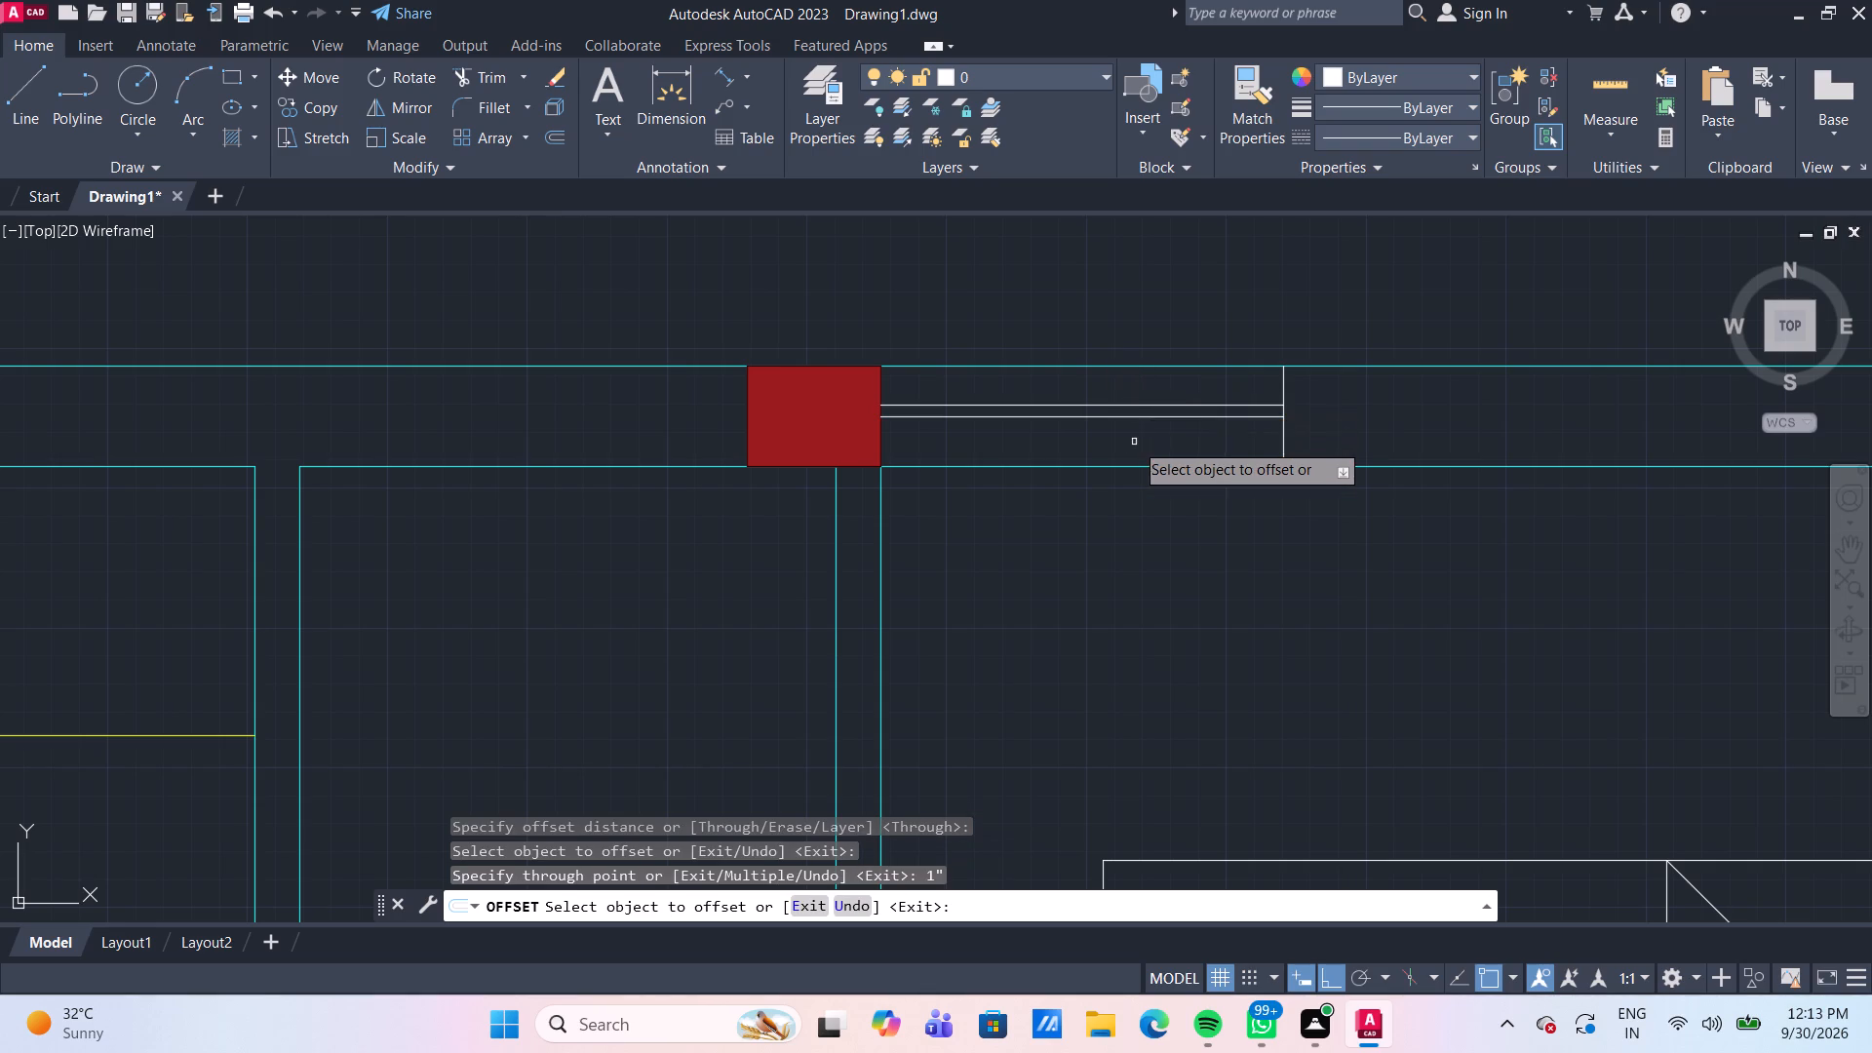
left_click(1133, 418)
type("1\"")
key("Return")
scroll(1135, 445, "down", 4)
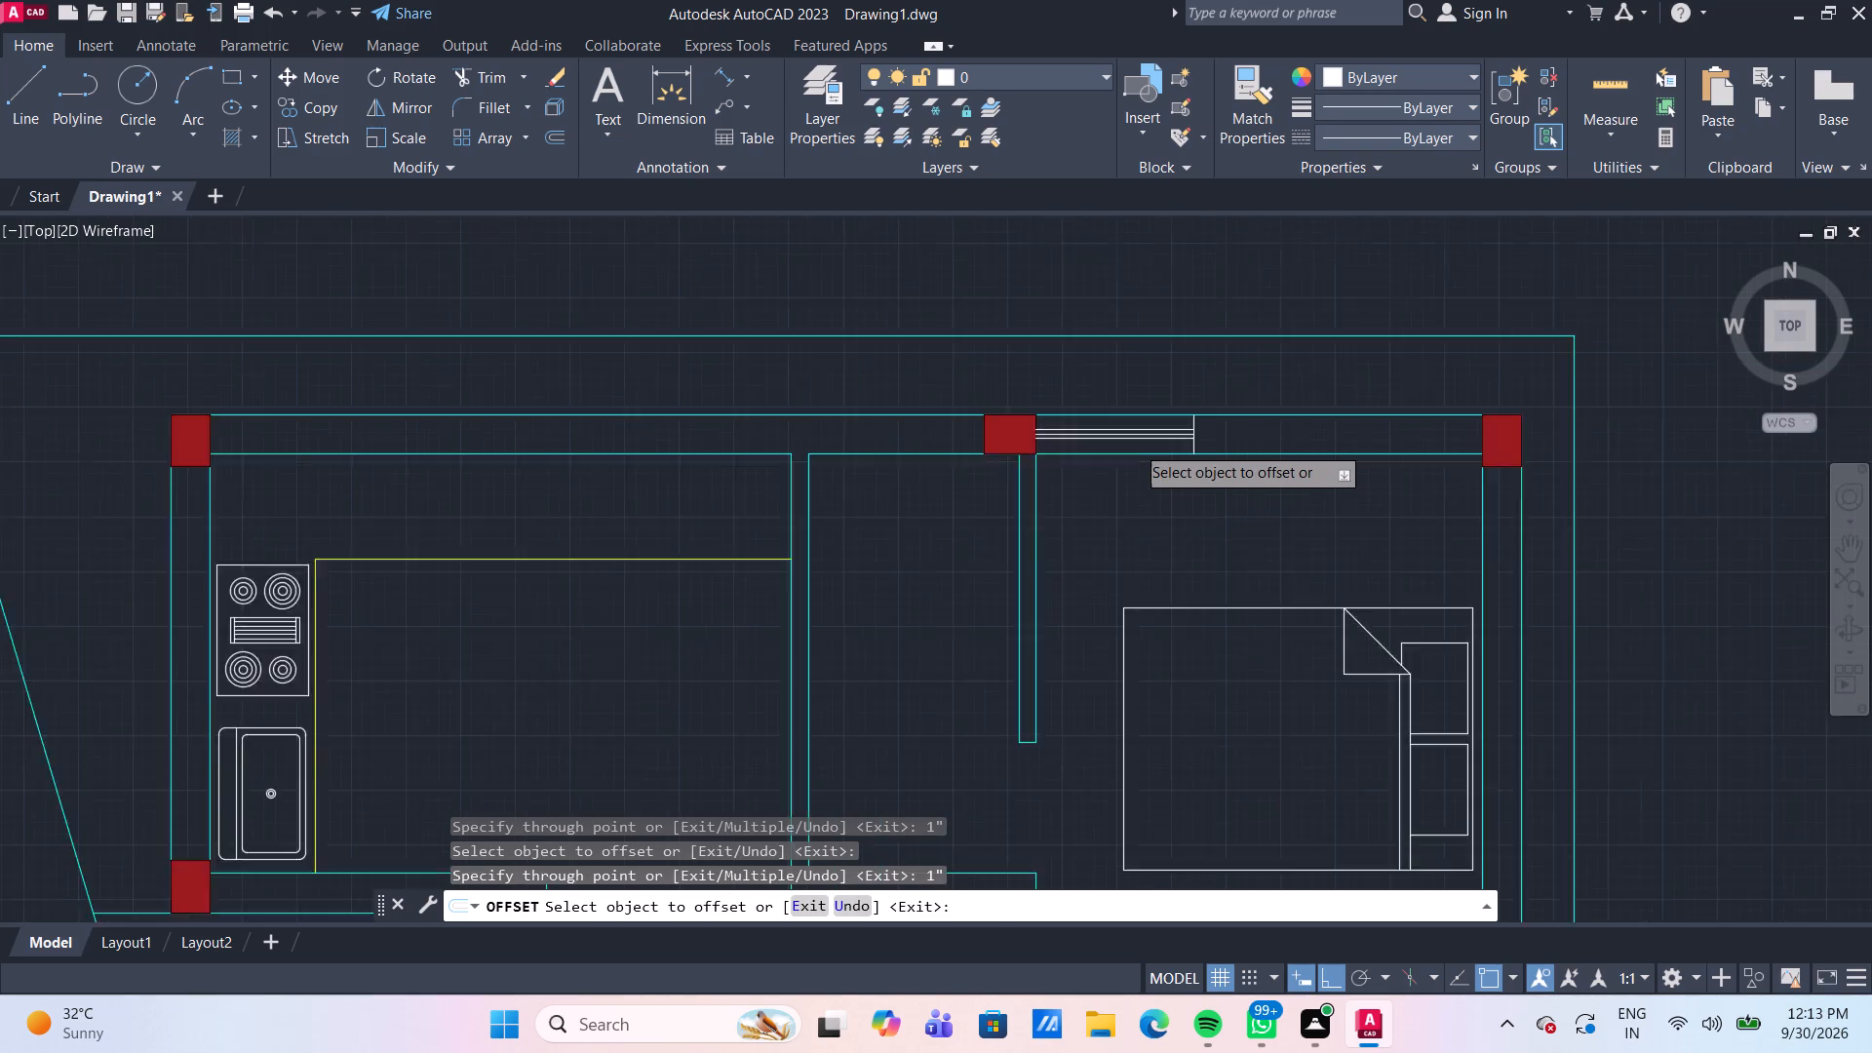
scroll(1149, 477, "down", 1)
scroll(1151, 478, "up", 2)
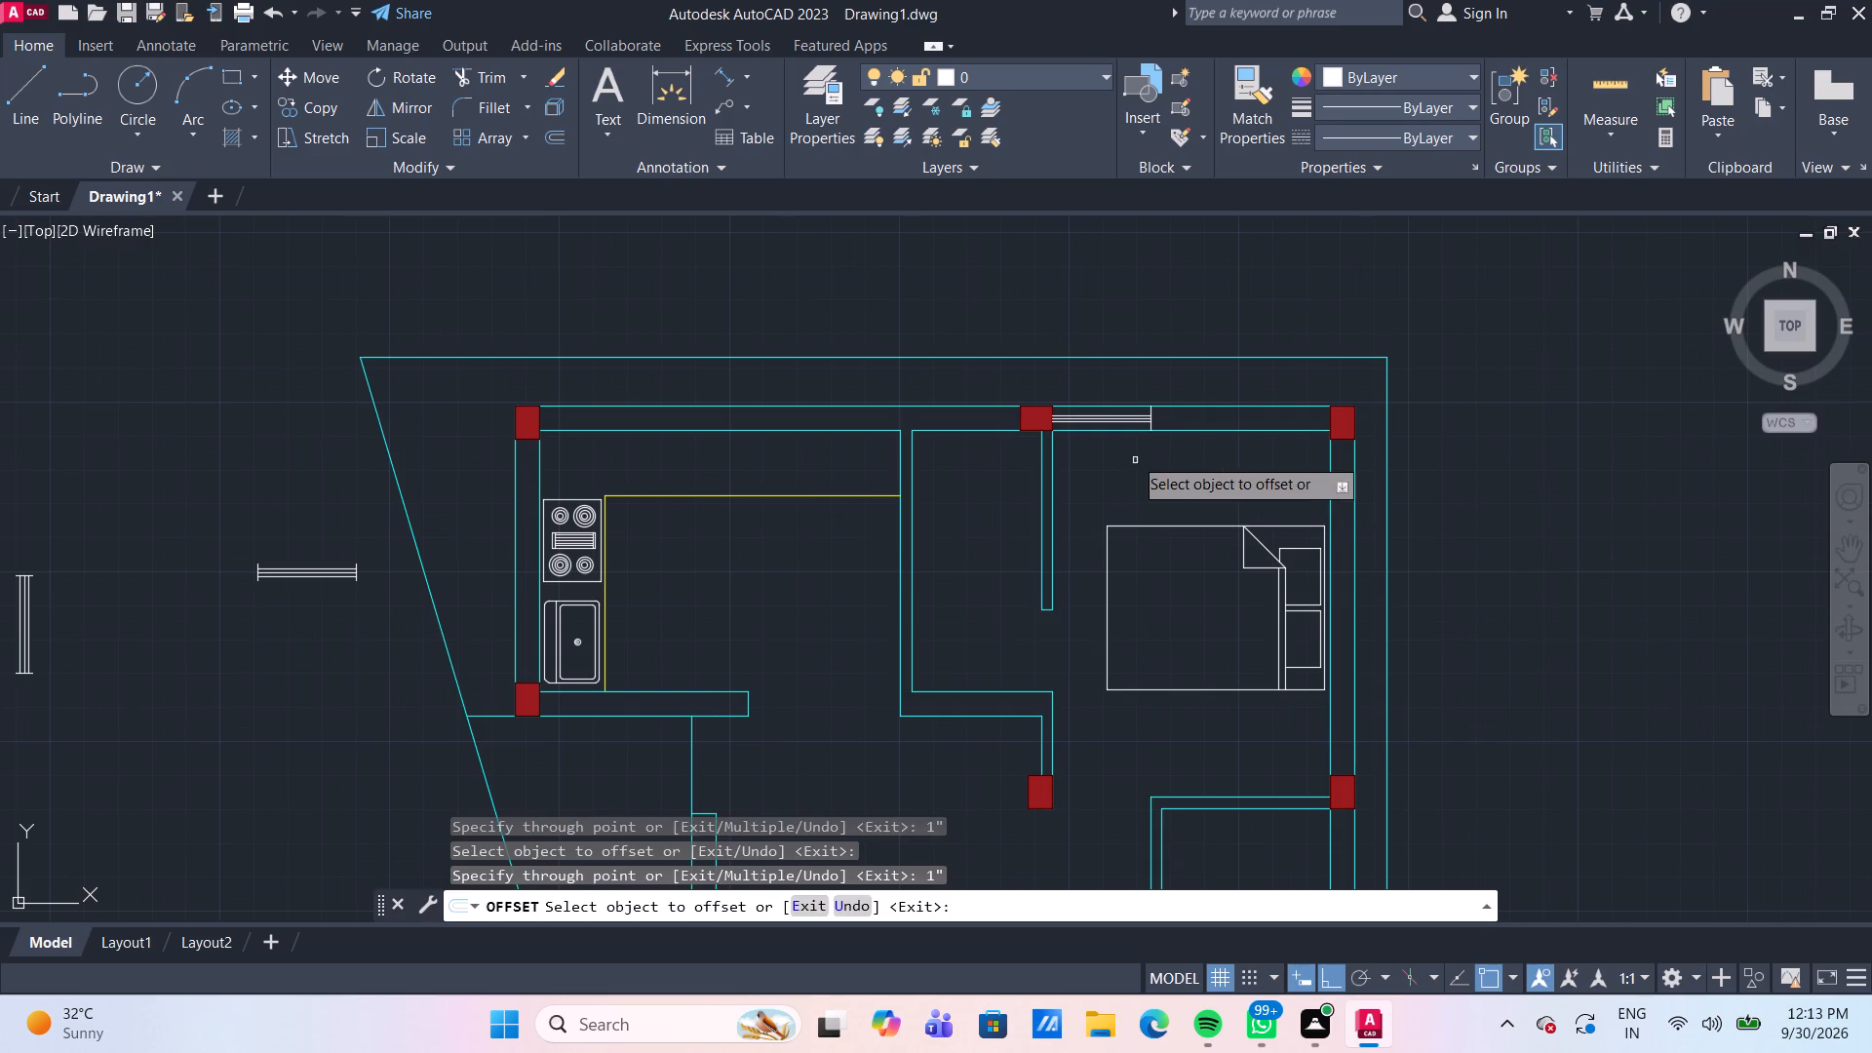
key("Escape")
Delete the central line of the three window lines in the upper bedroom's top wall.
scroll(1101, 388, "up", 3)
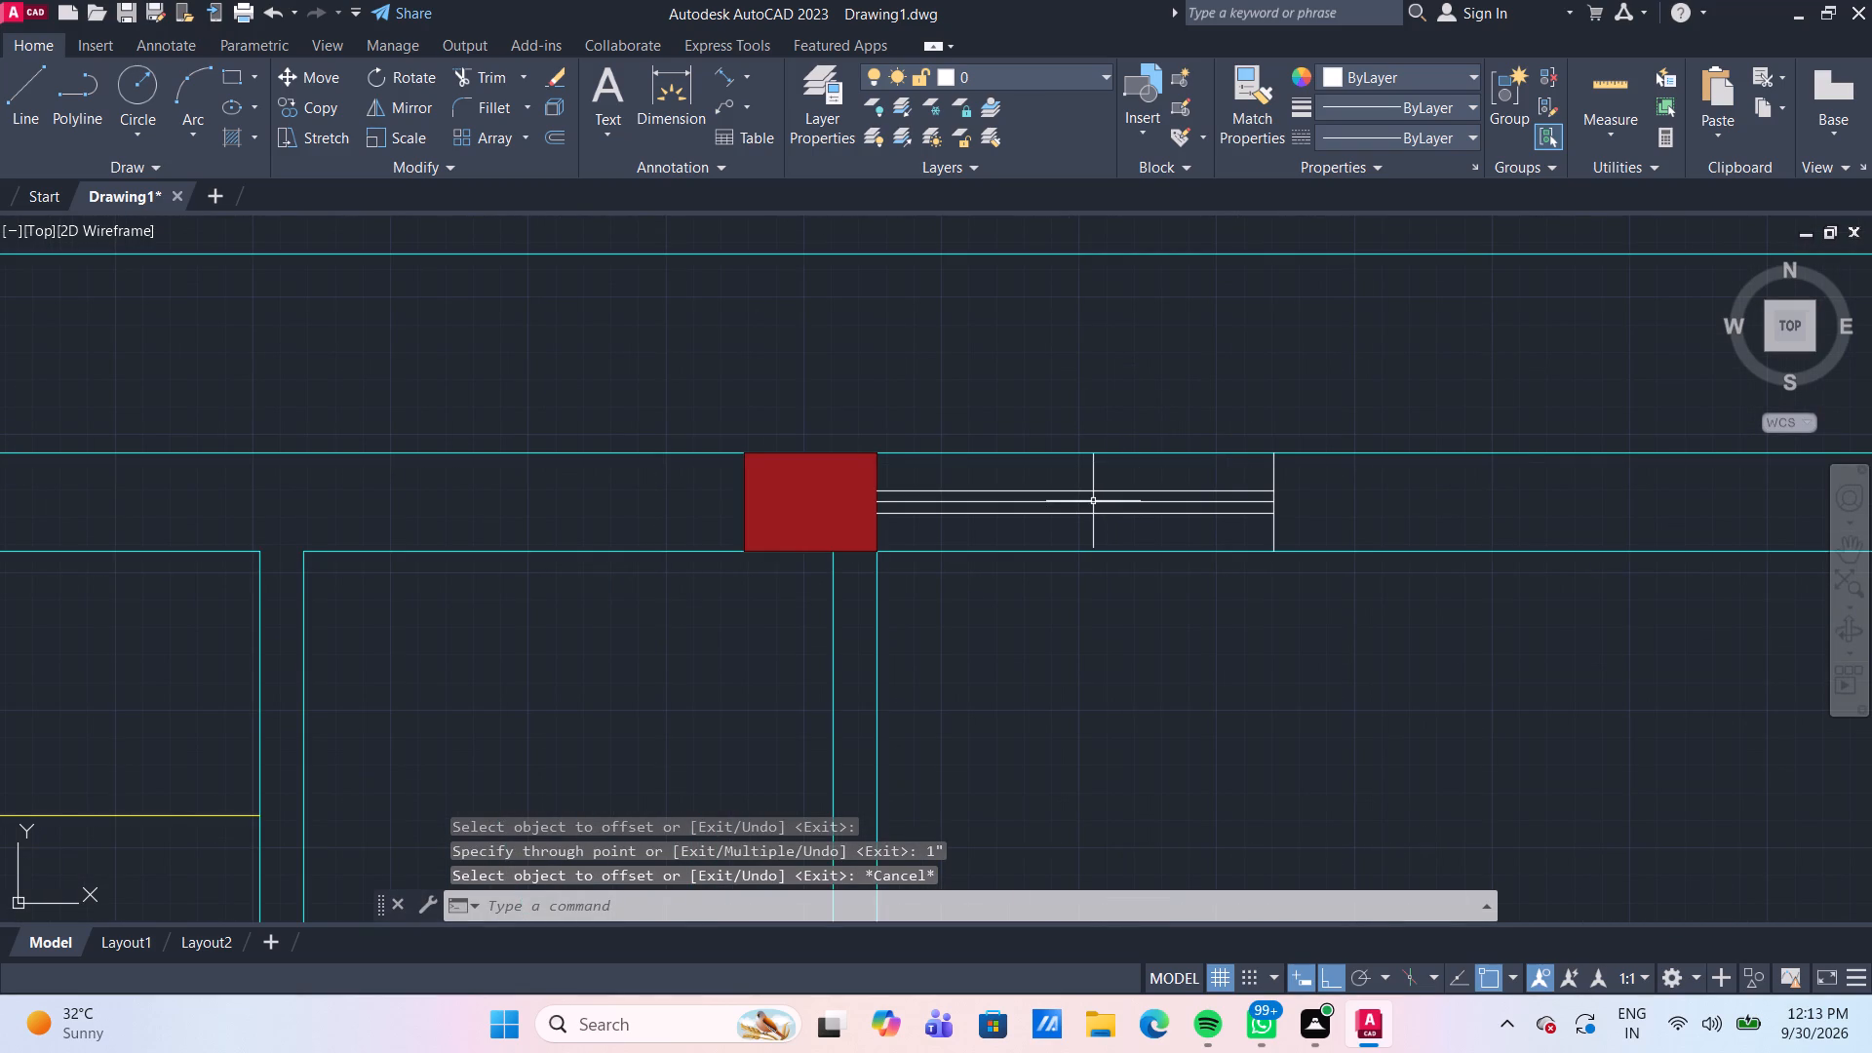
left_click(1093, 501)
key("Delete")
Delete the spare horizontal and vertical window symbols lying outside the floor plan beside the kitchen.
scroll(1089, 608, "down", 3)
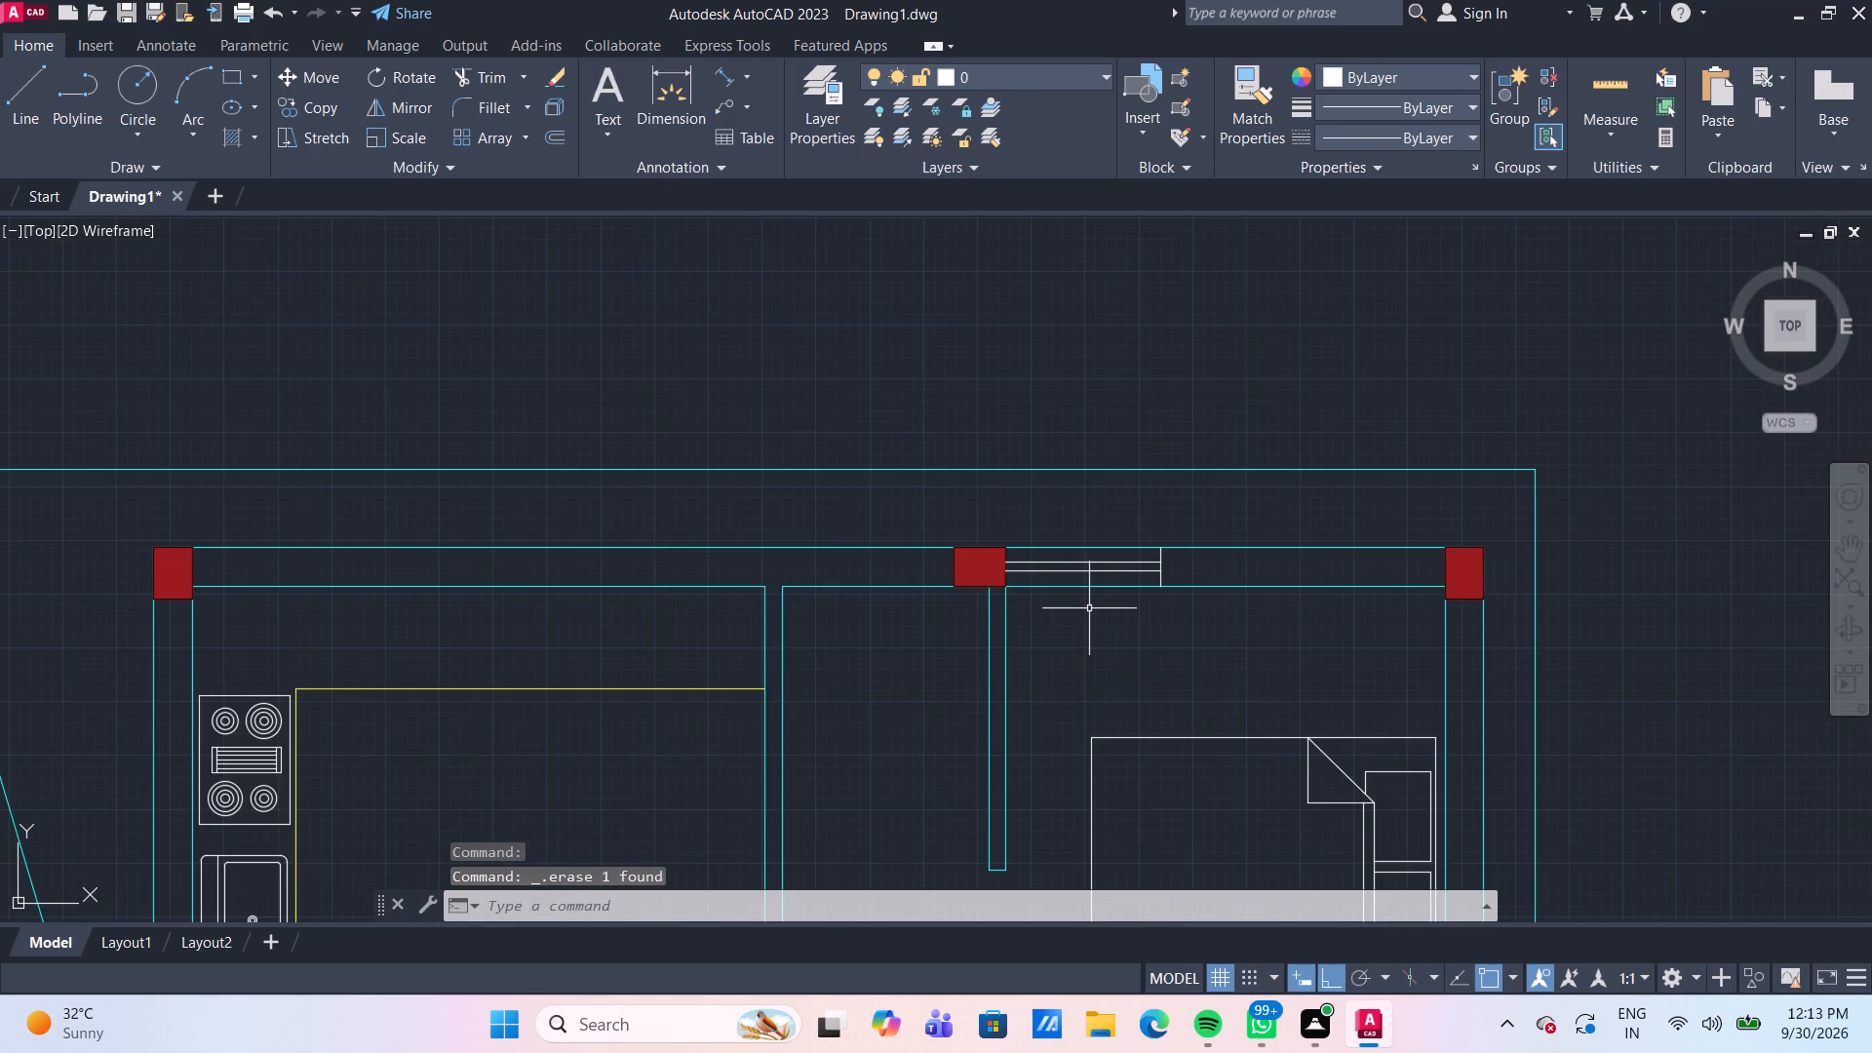
middle_click_drag(820, 698, 919, 569)
scroll(486, 646, "up", 1)
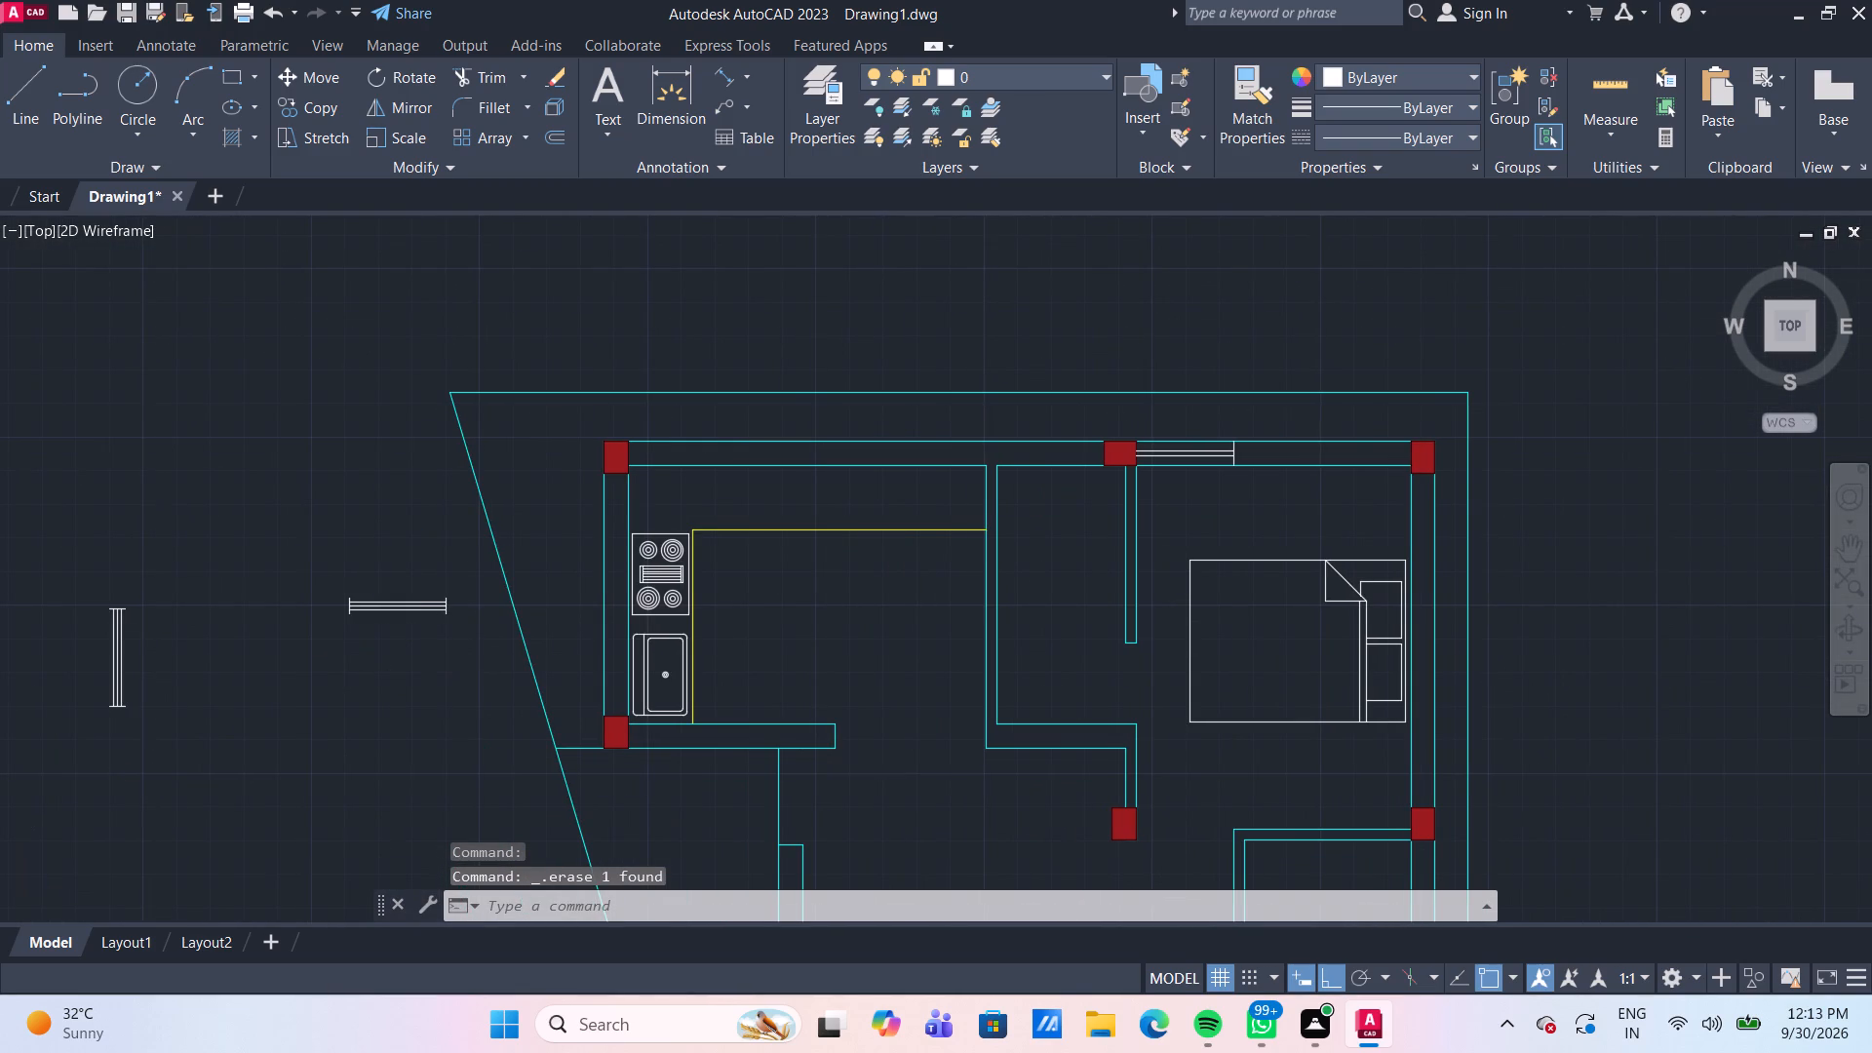
scroll(456, 643, "down", 2)
left_click_drag(455, 643, 421, 629)
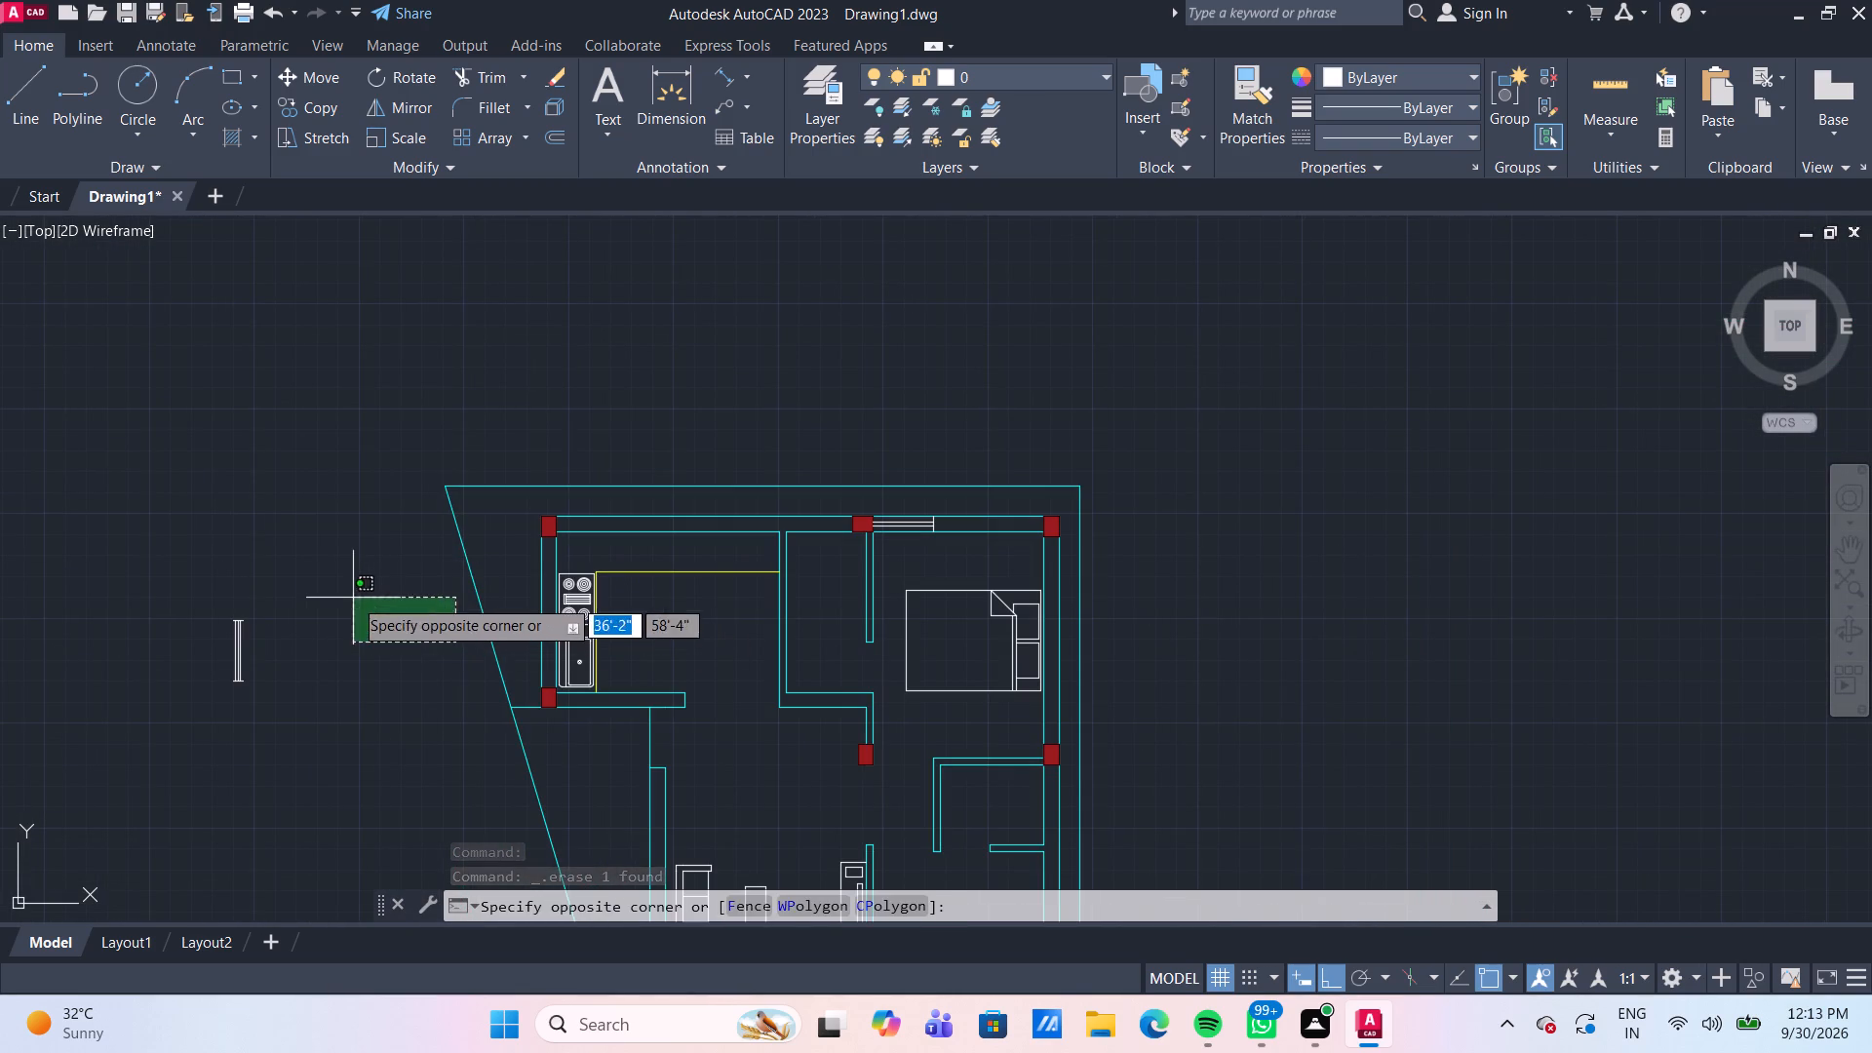
left_click(353, 598)
key("Delete")
left_click_drag(271, 743, 253, 679)
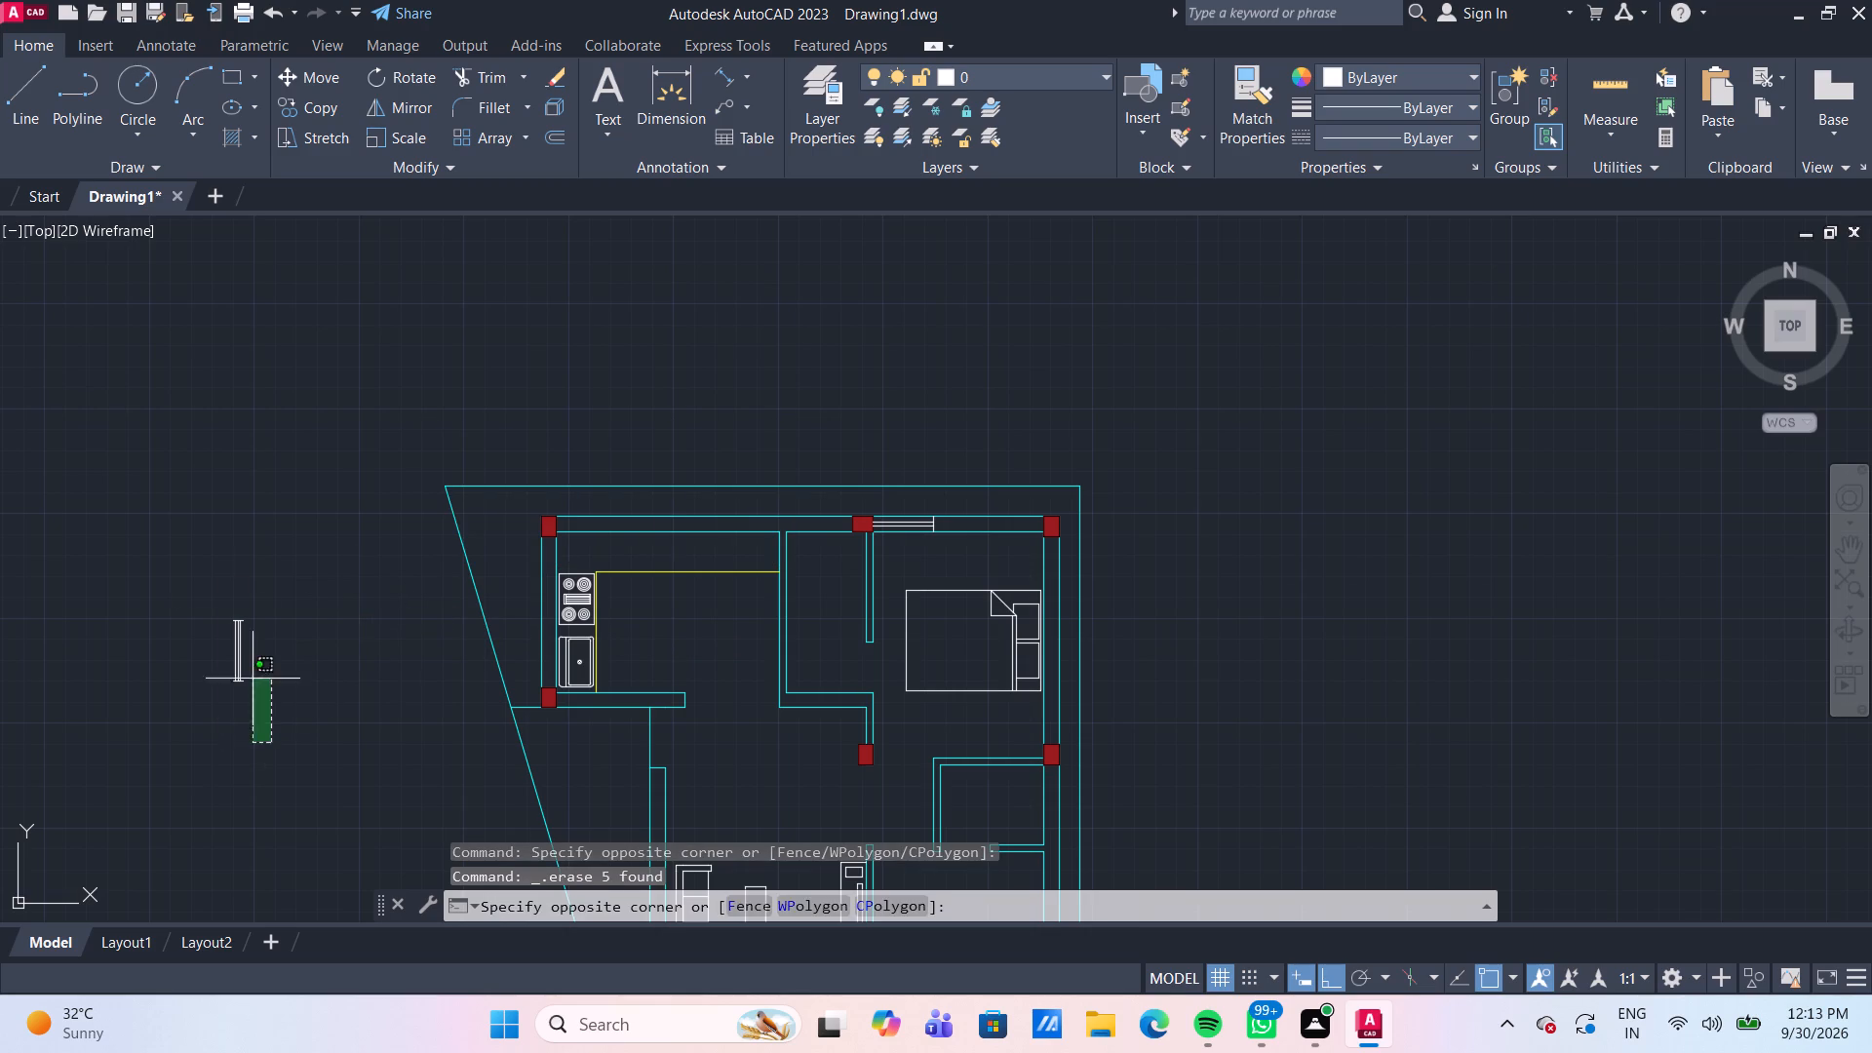
left_click(204, 588)
key("Delete")
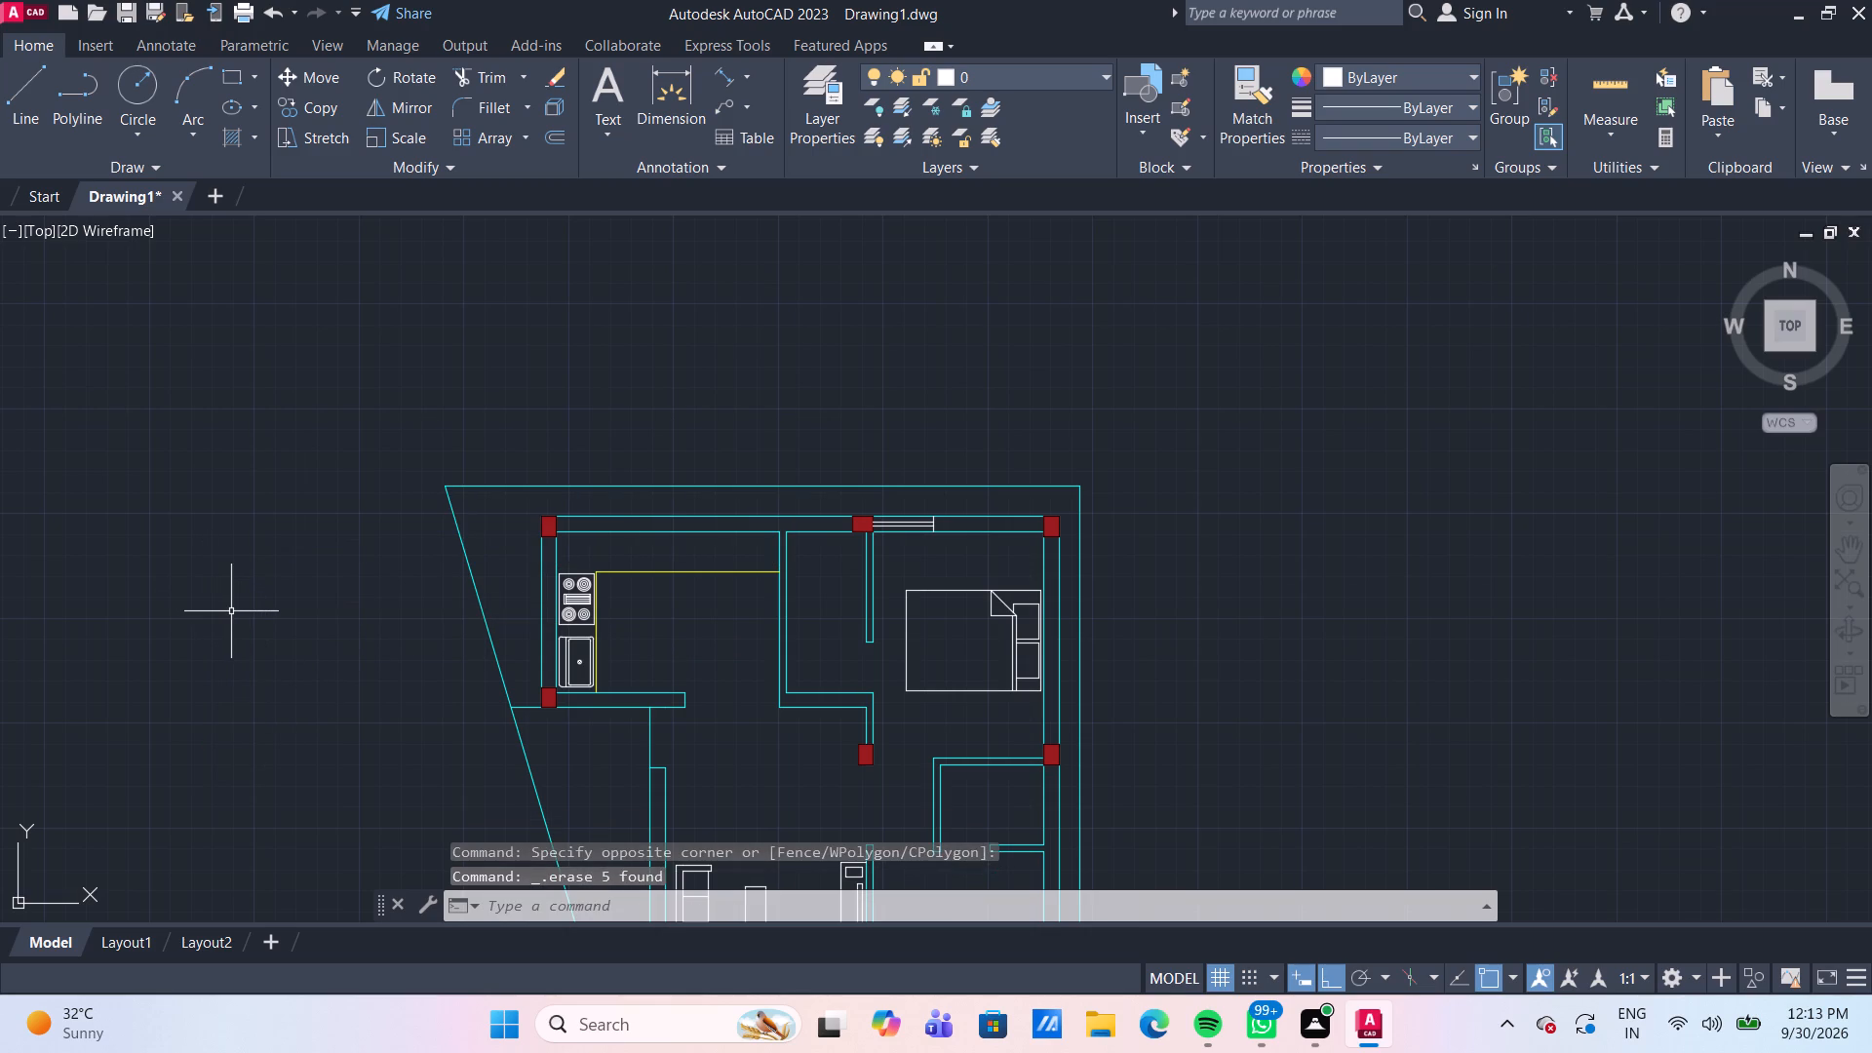
Copy the two 3' window lines along the top wall to the opposite side of the middle column, ending at its left face.
scroll(966, 521, "up", 2)
middle_click_drag(933, 512, 972, 481)
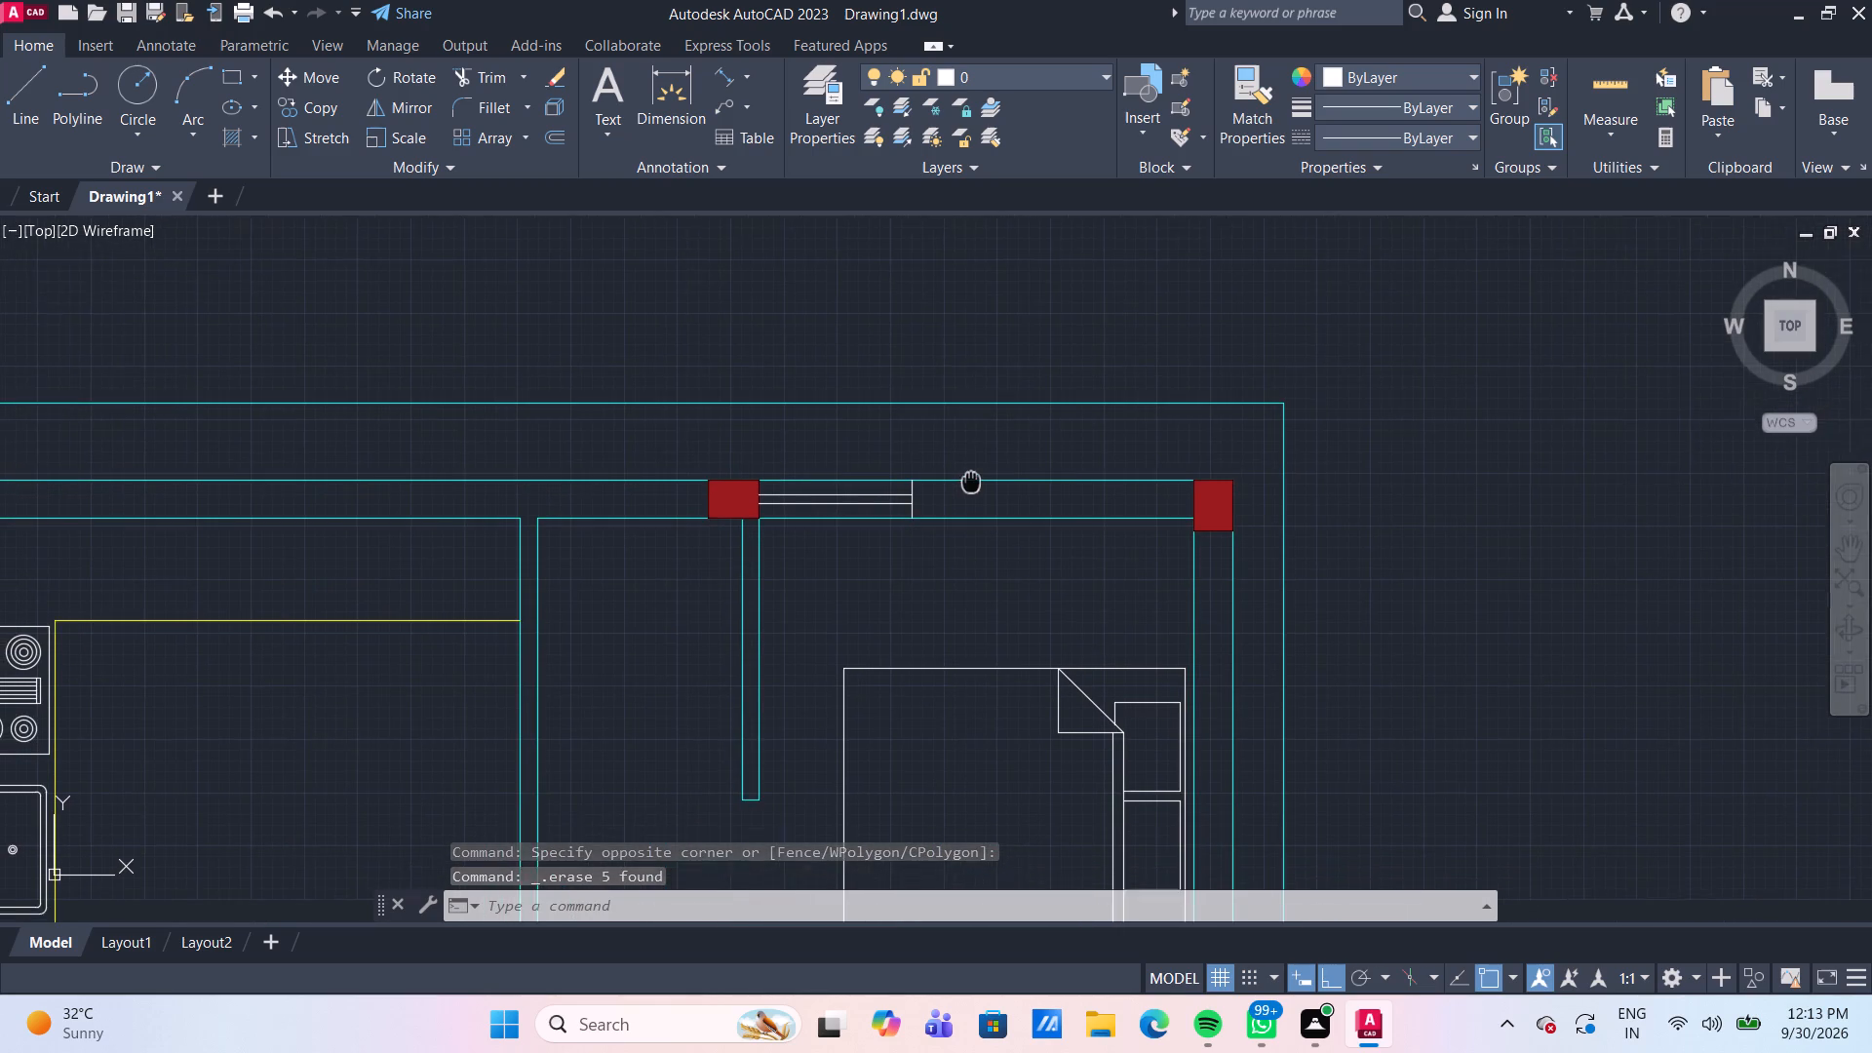
middle_click_drag(972, 481, 1008, 488)
scroll(946, 520, "up", 1)
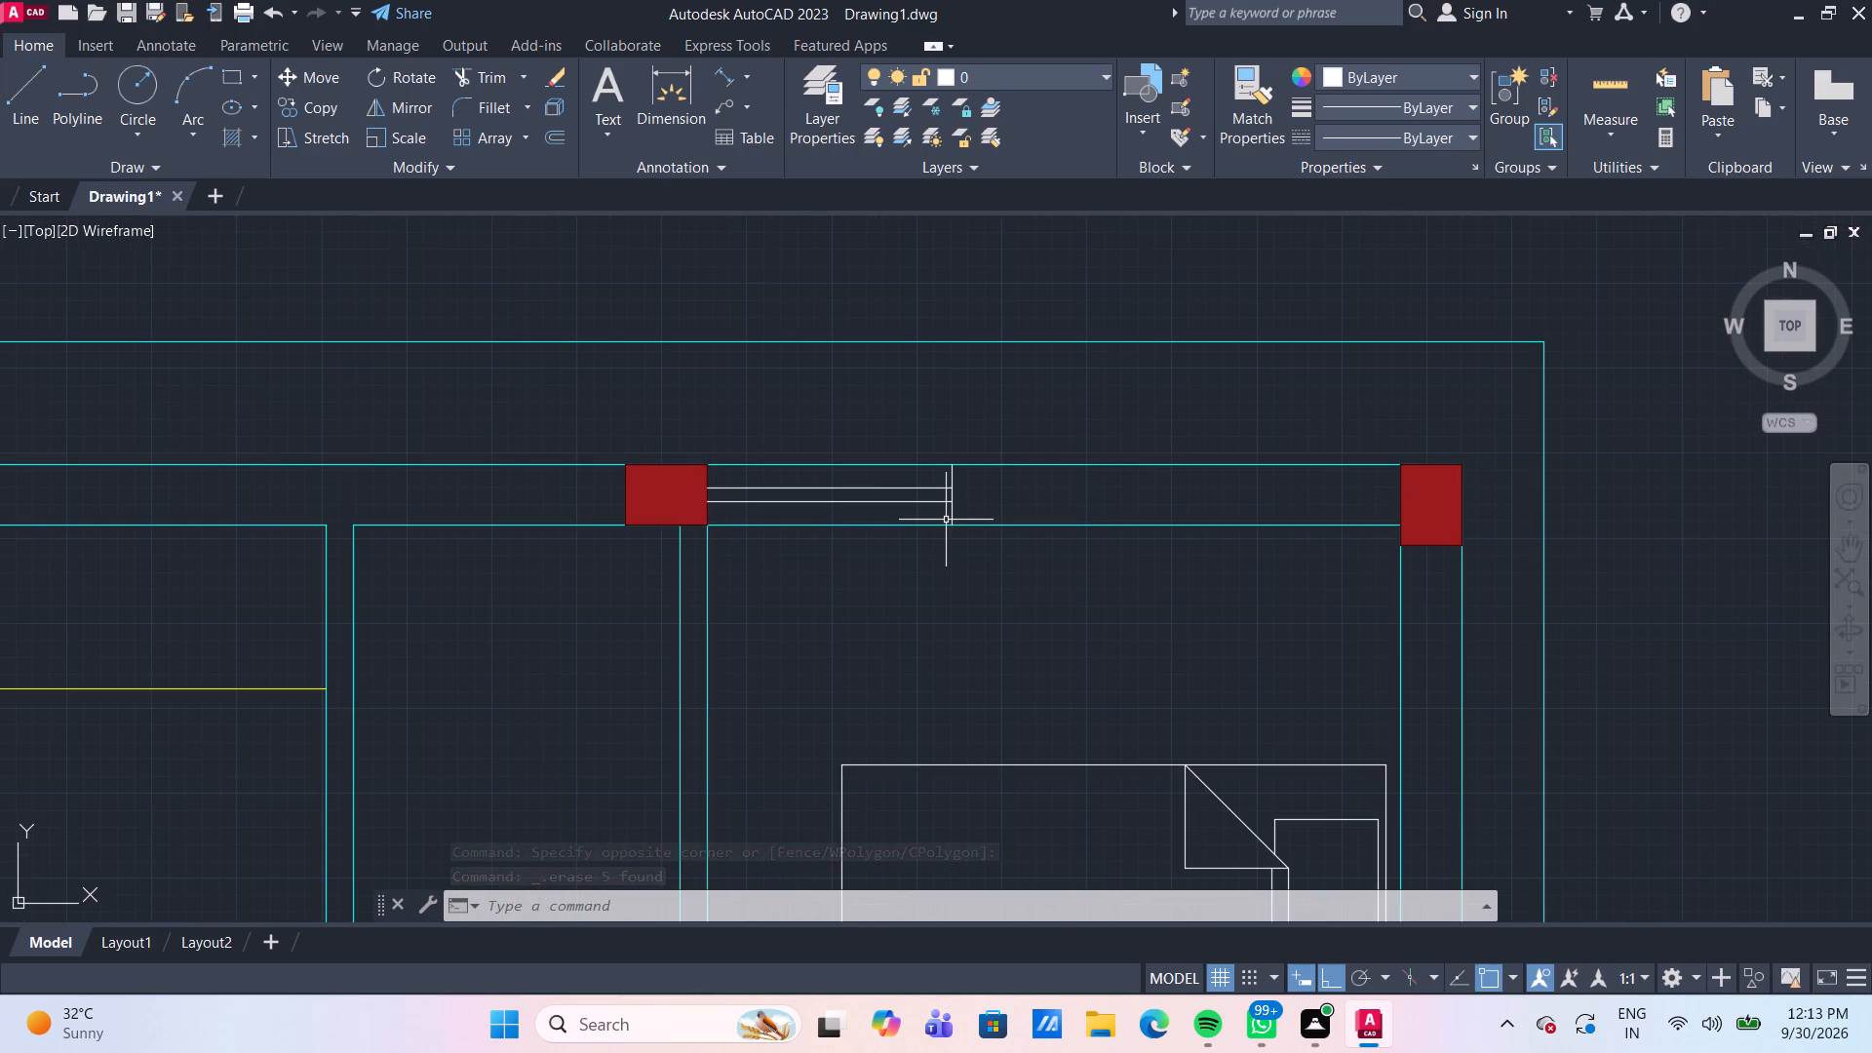
scroll(852, 509, "down", 1)
scroll(854, 512, "up", 2)
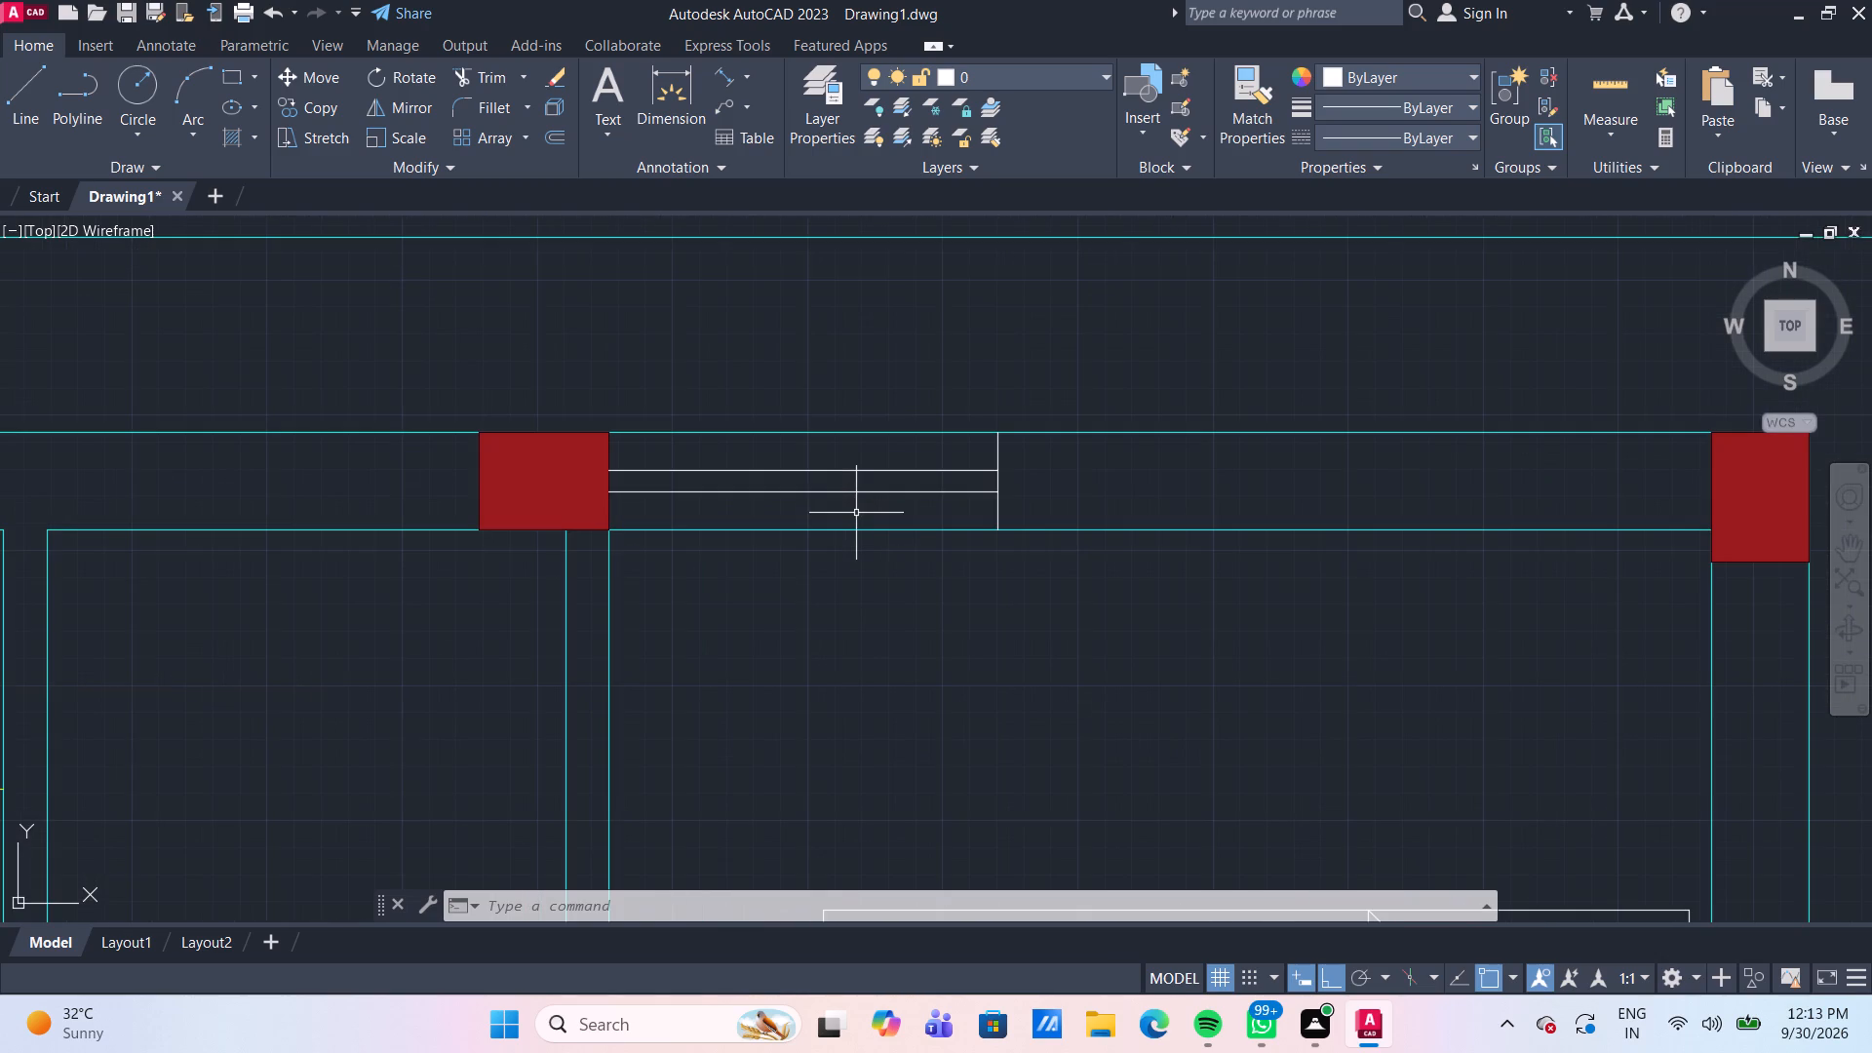
left_click(856, 513)
left_click(834, 466)
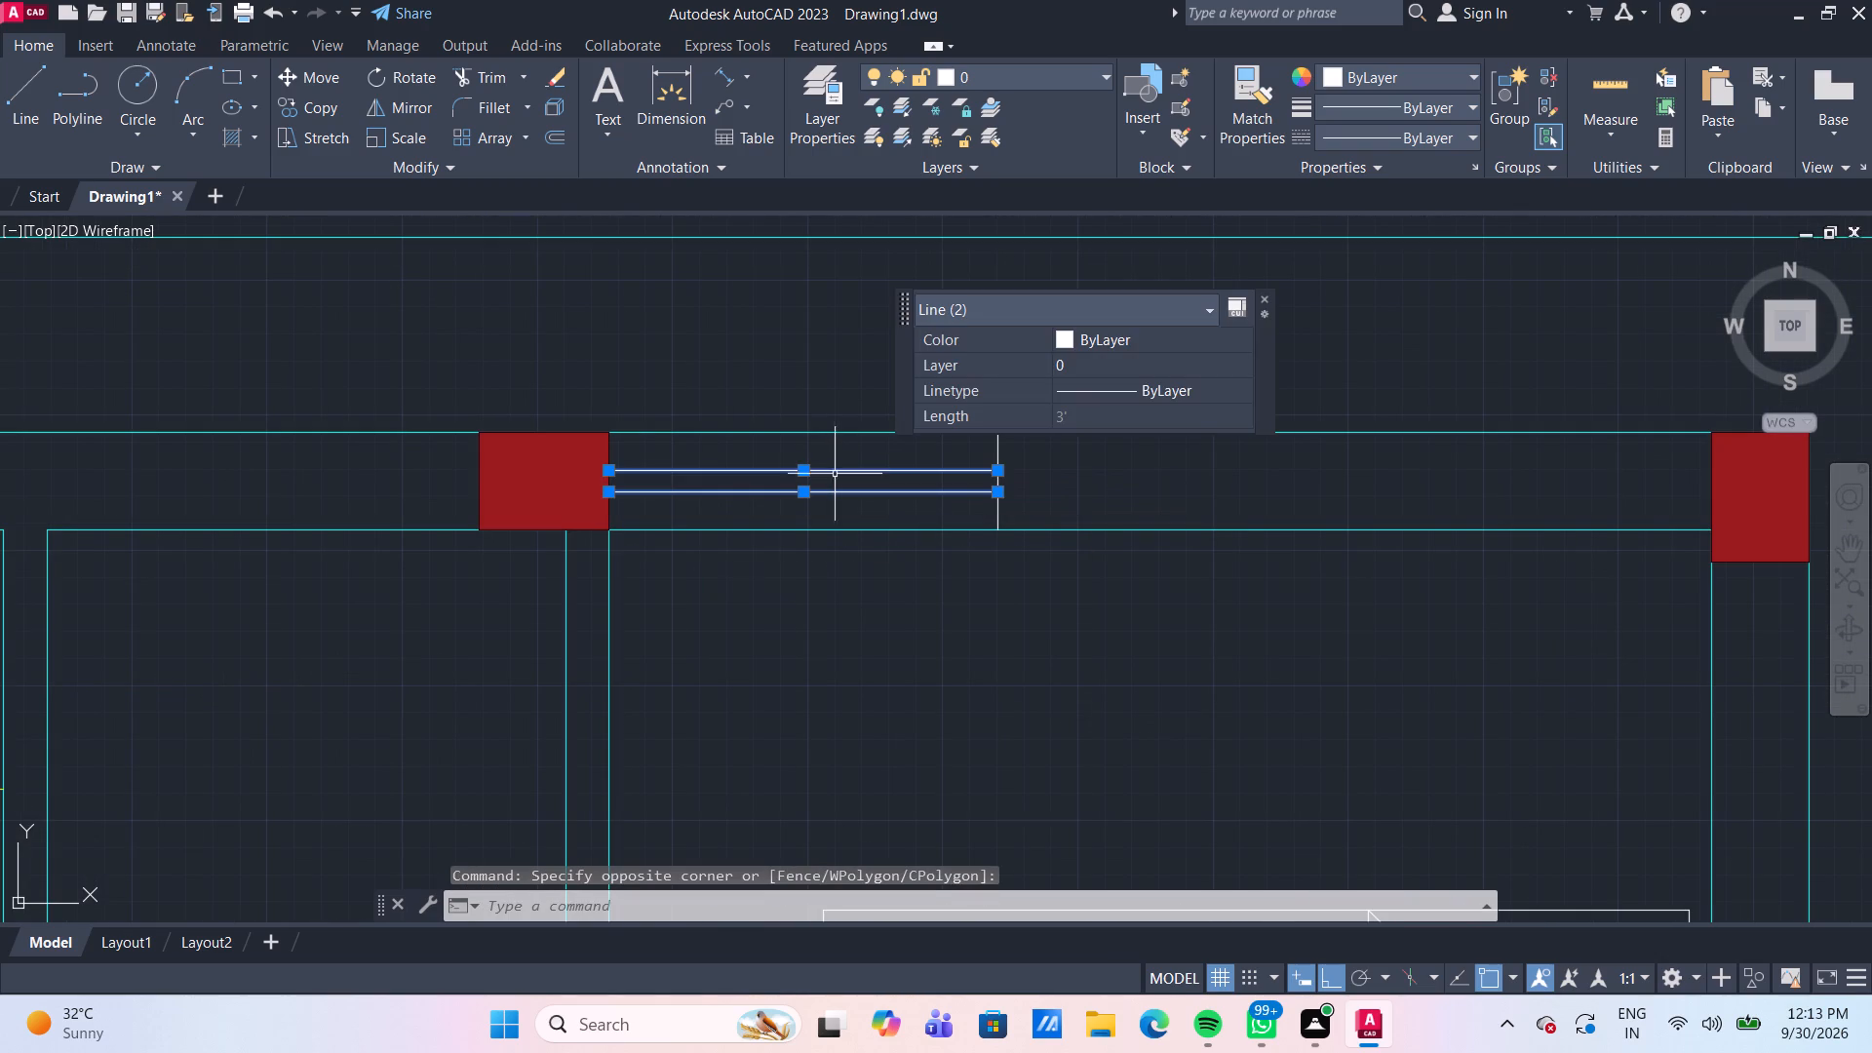
type("CO")
key("Return")
left_click(995, 498)
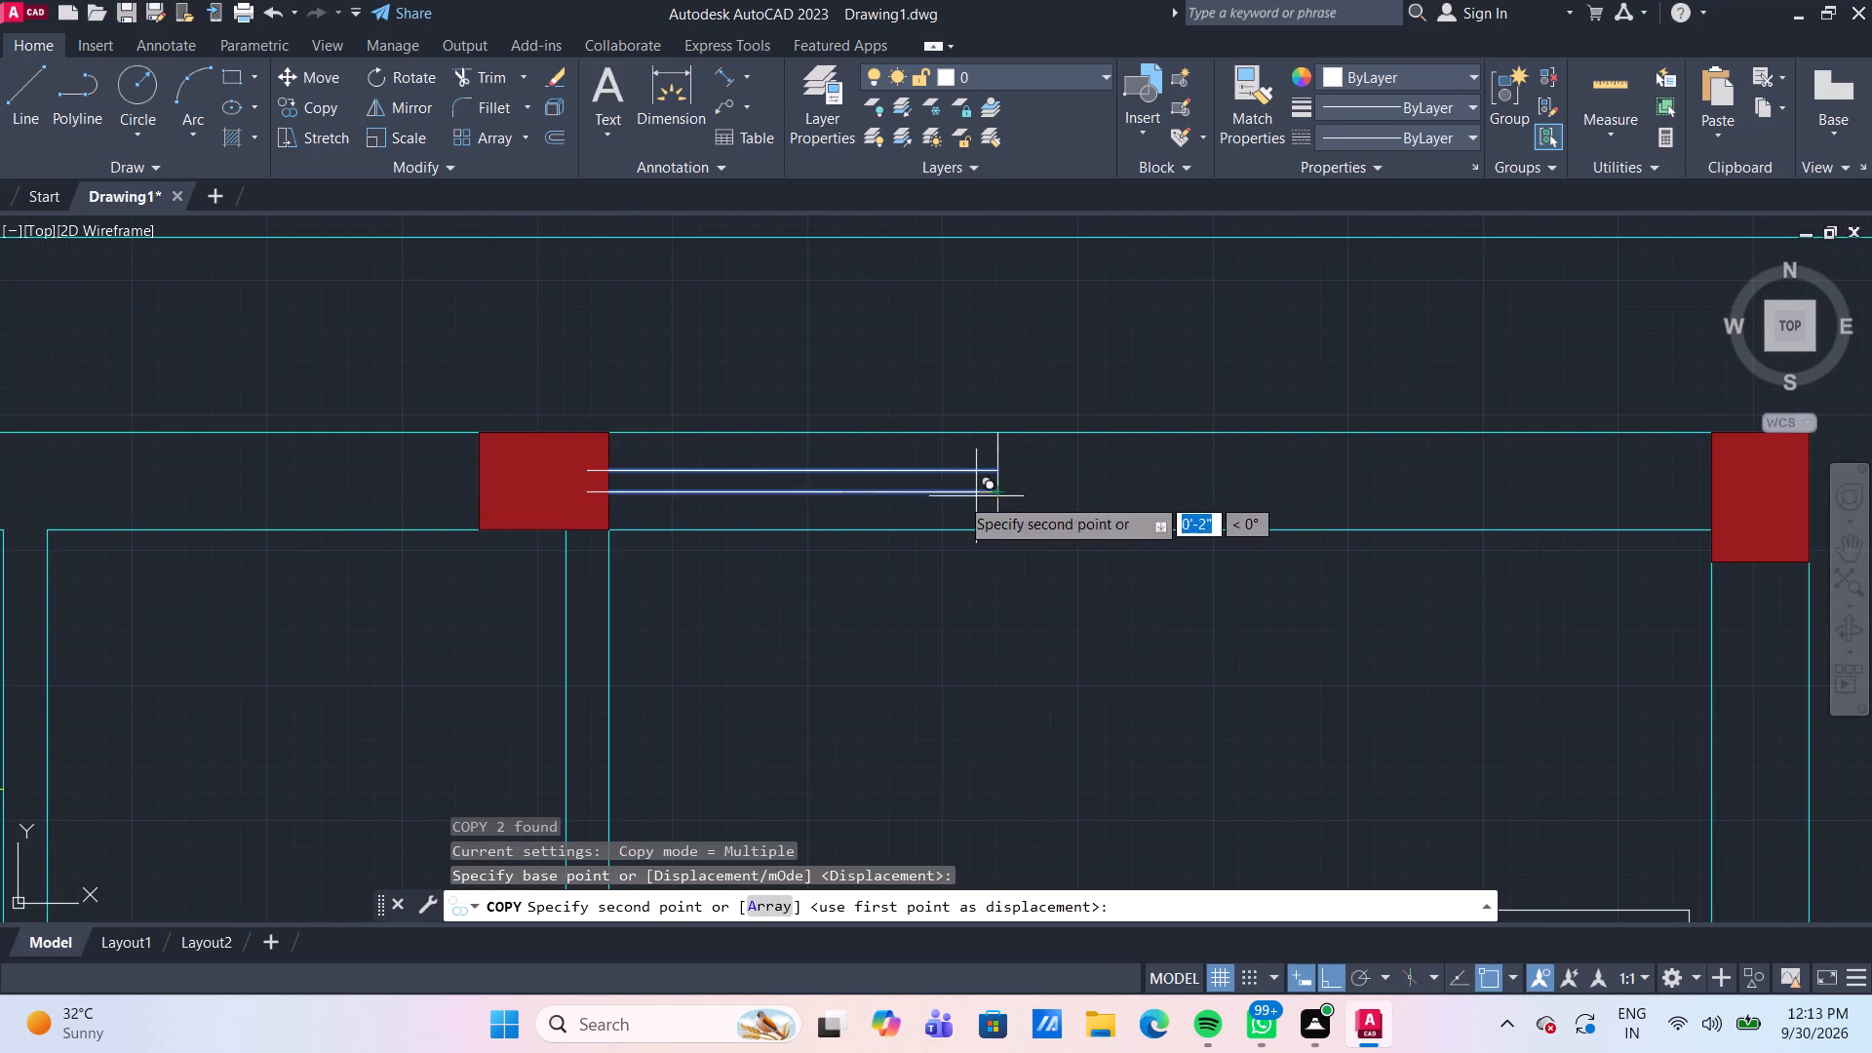
left_click(475, 492)
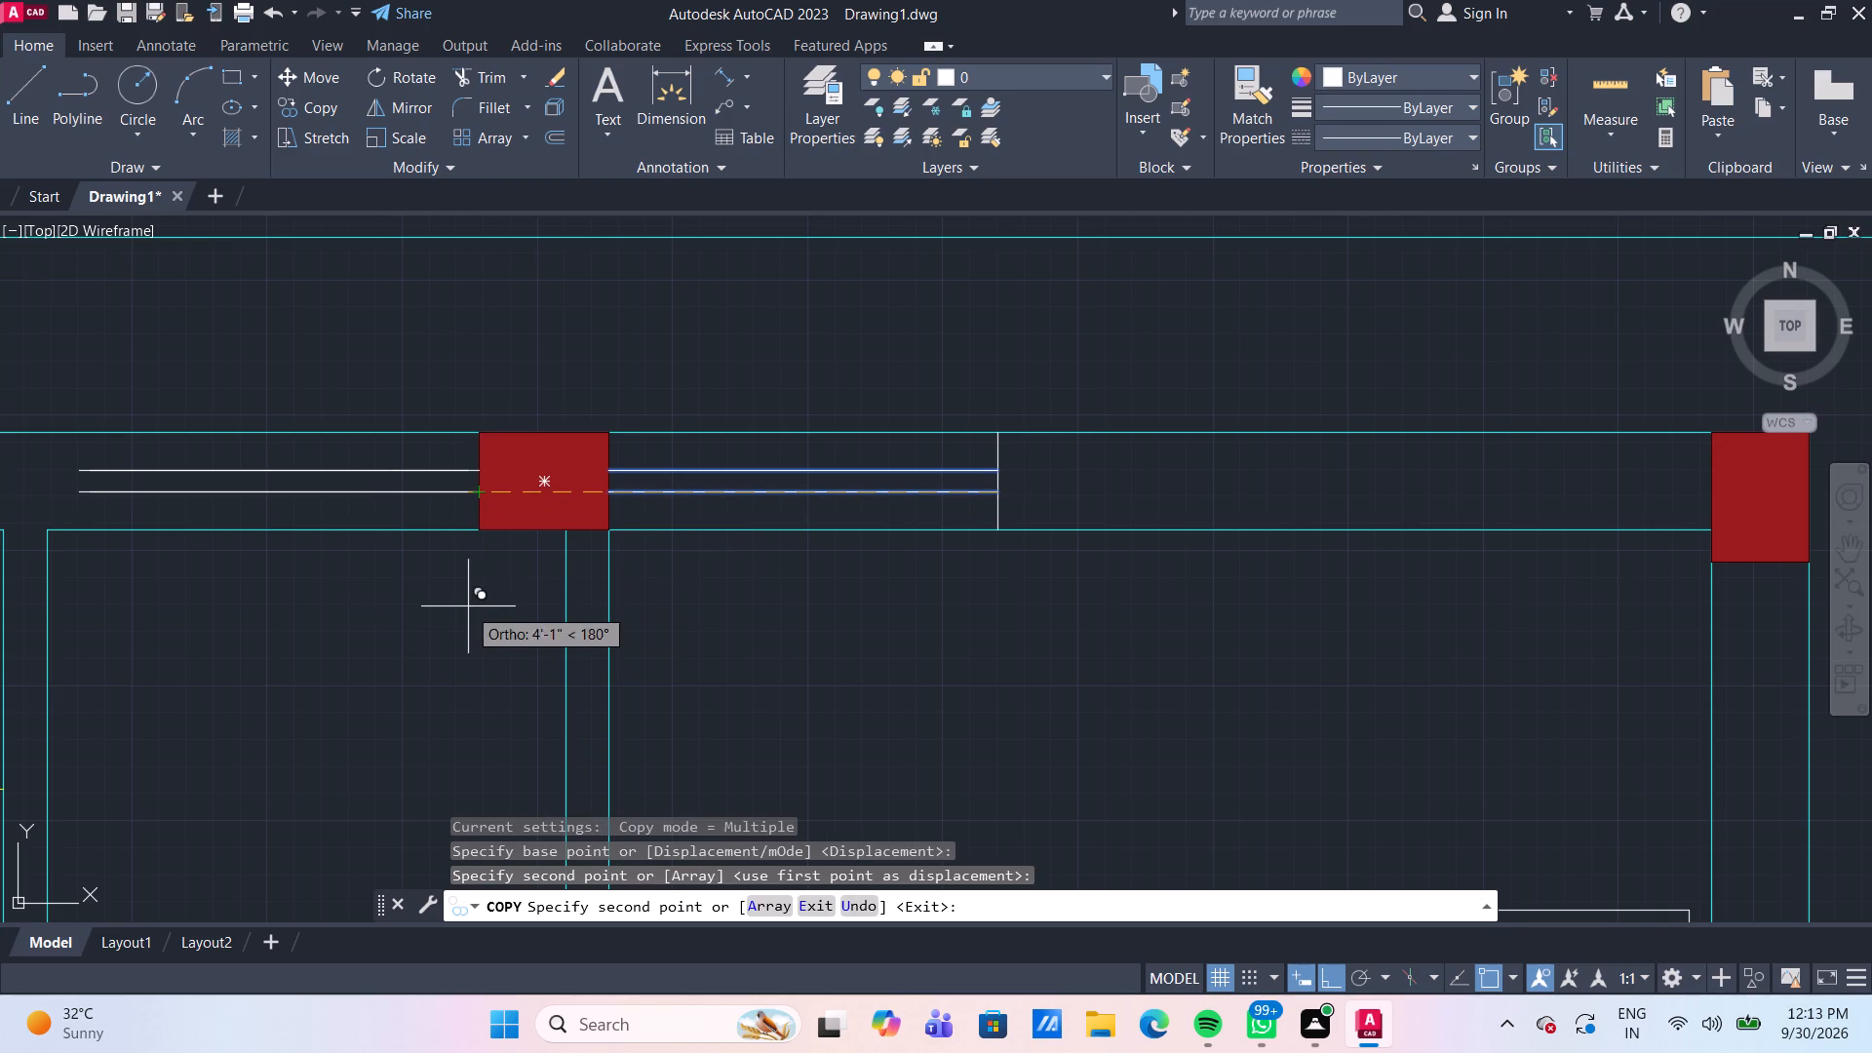
key("Escape")
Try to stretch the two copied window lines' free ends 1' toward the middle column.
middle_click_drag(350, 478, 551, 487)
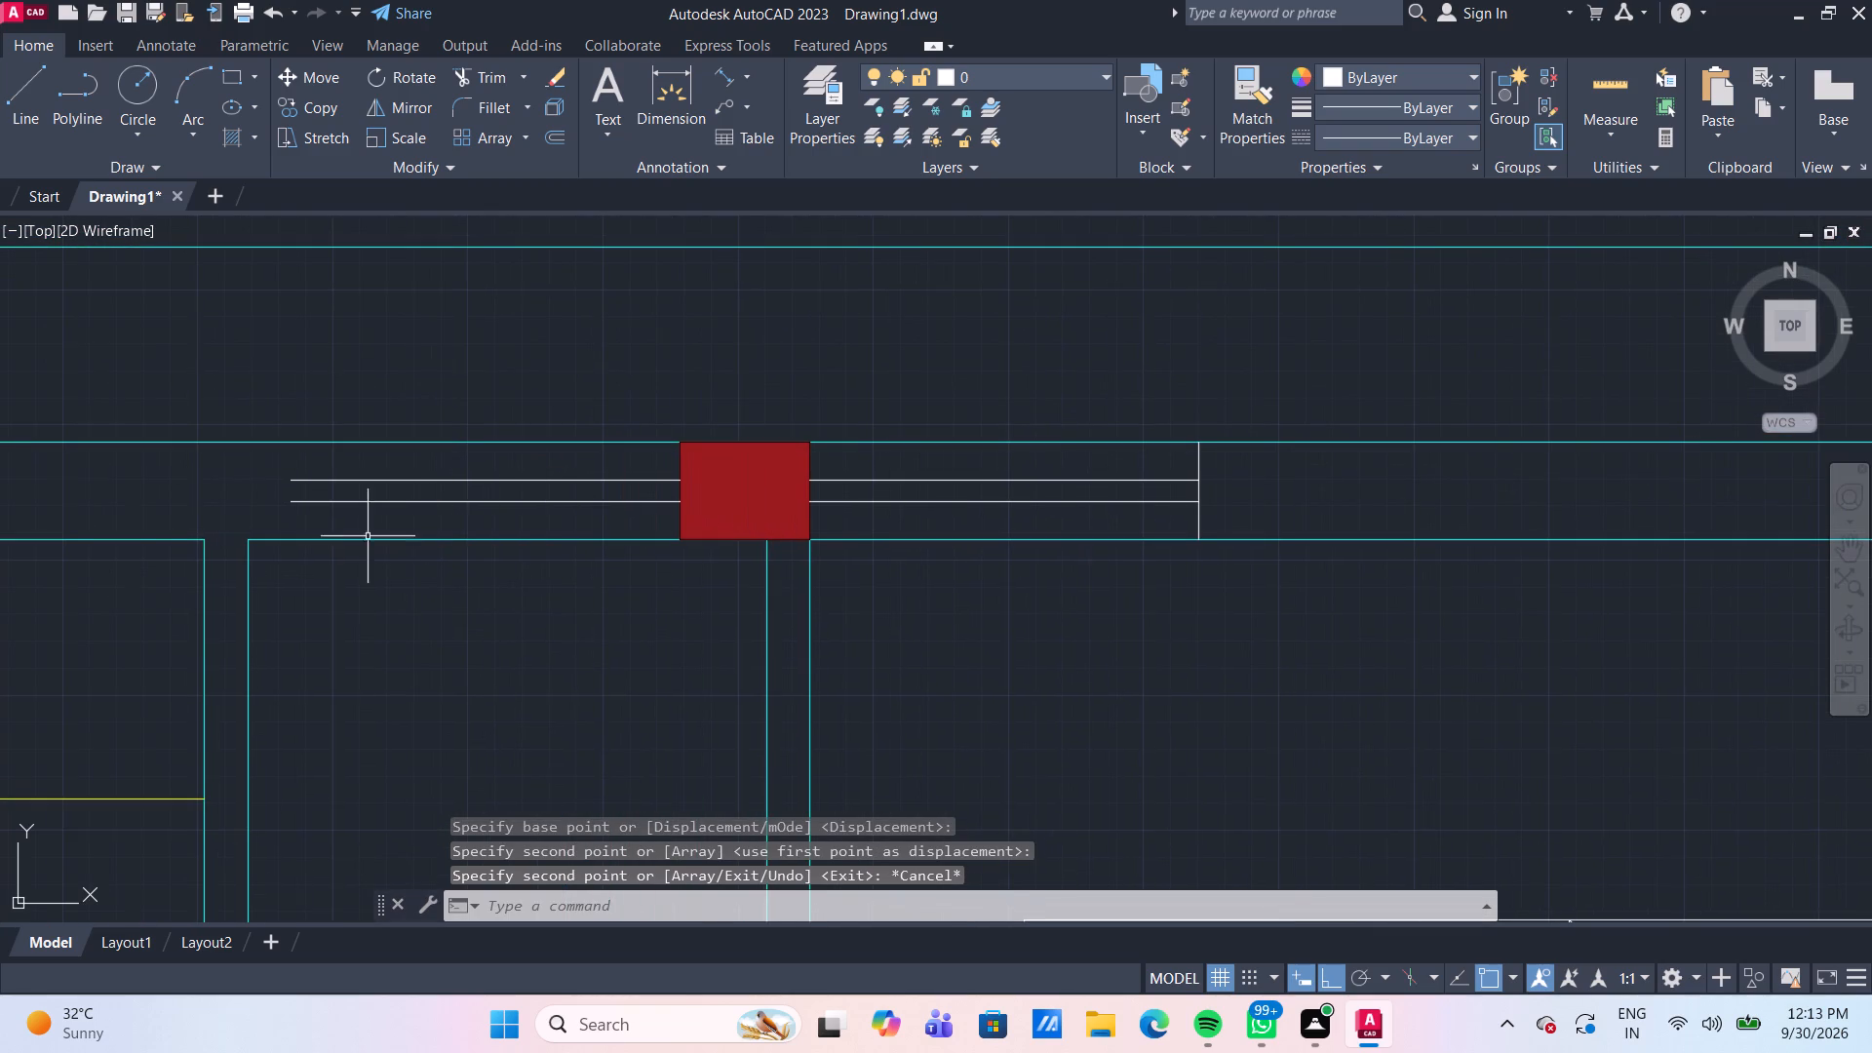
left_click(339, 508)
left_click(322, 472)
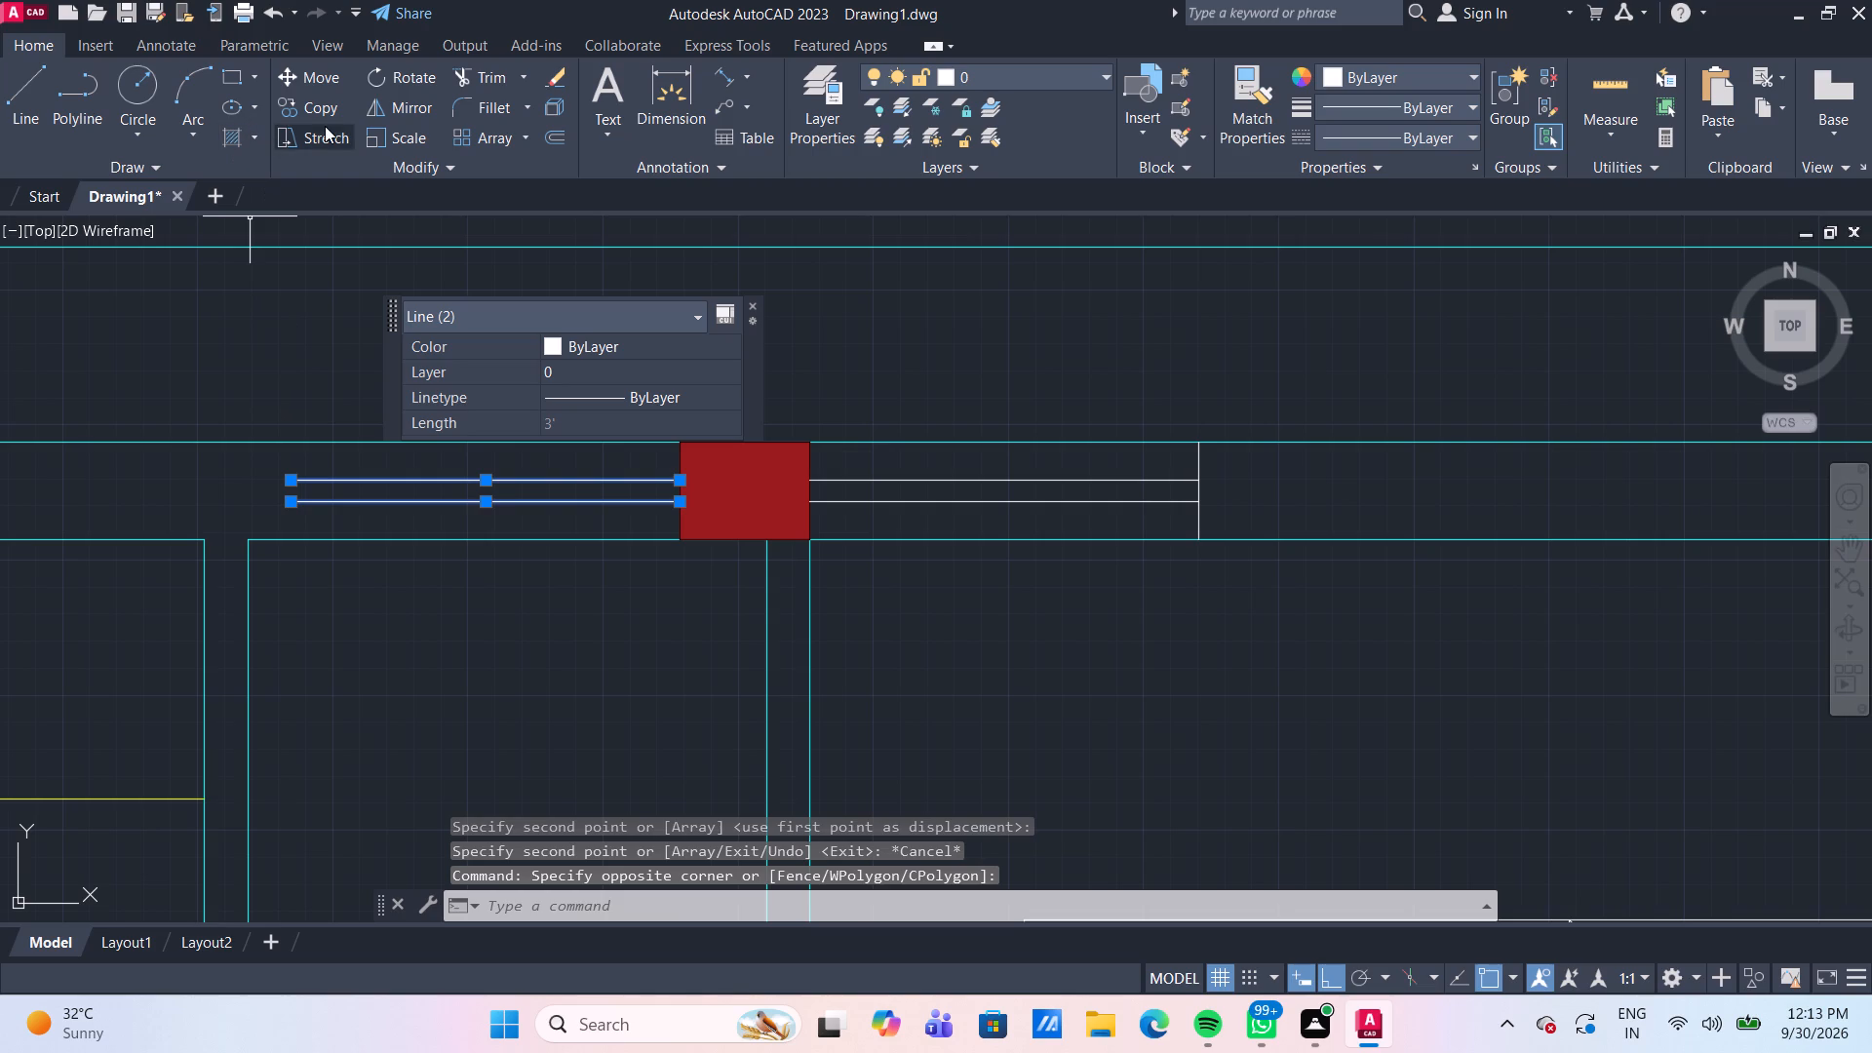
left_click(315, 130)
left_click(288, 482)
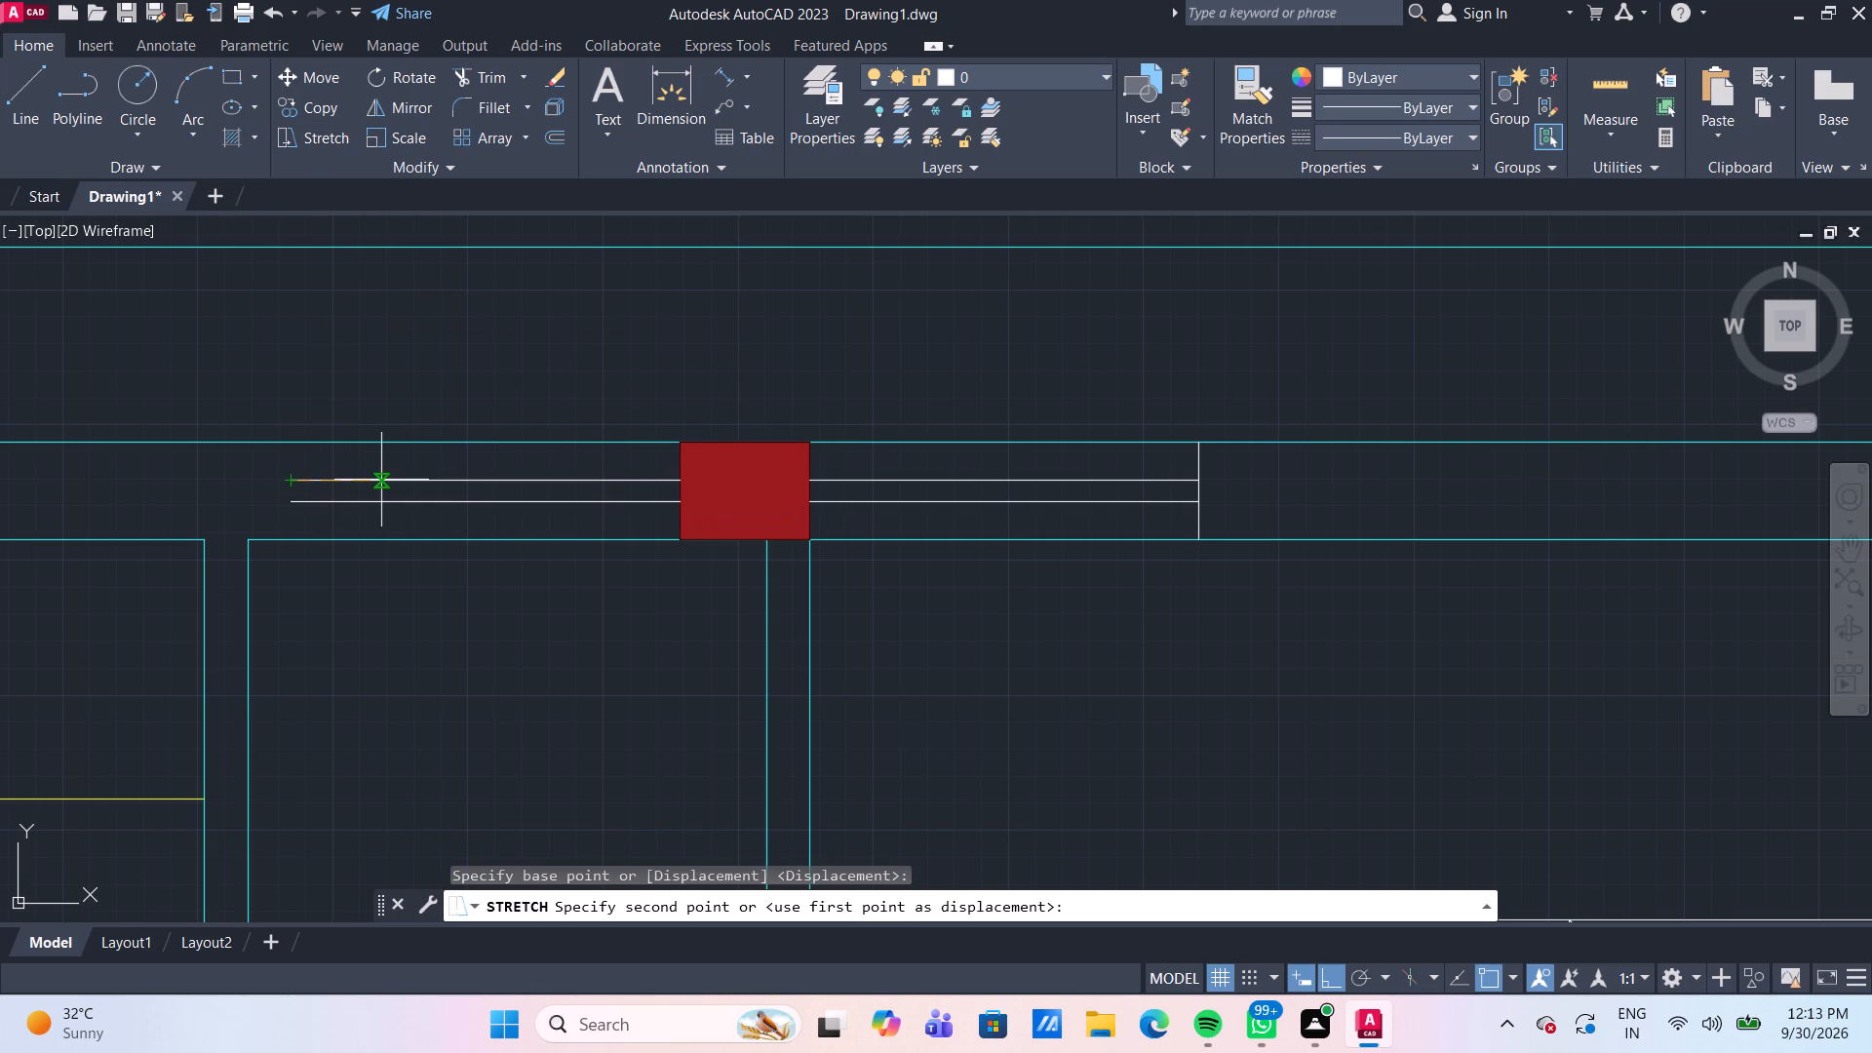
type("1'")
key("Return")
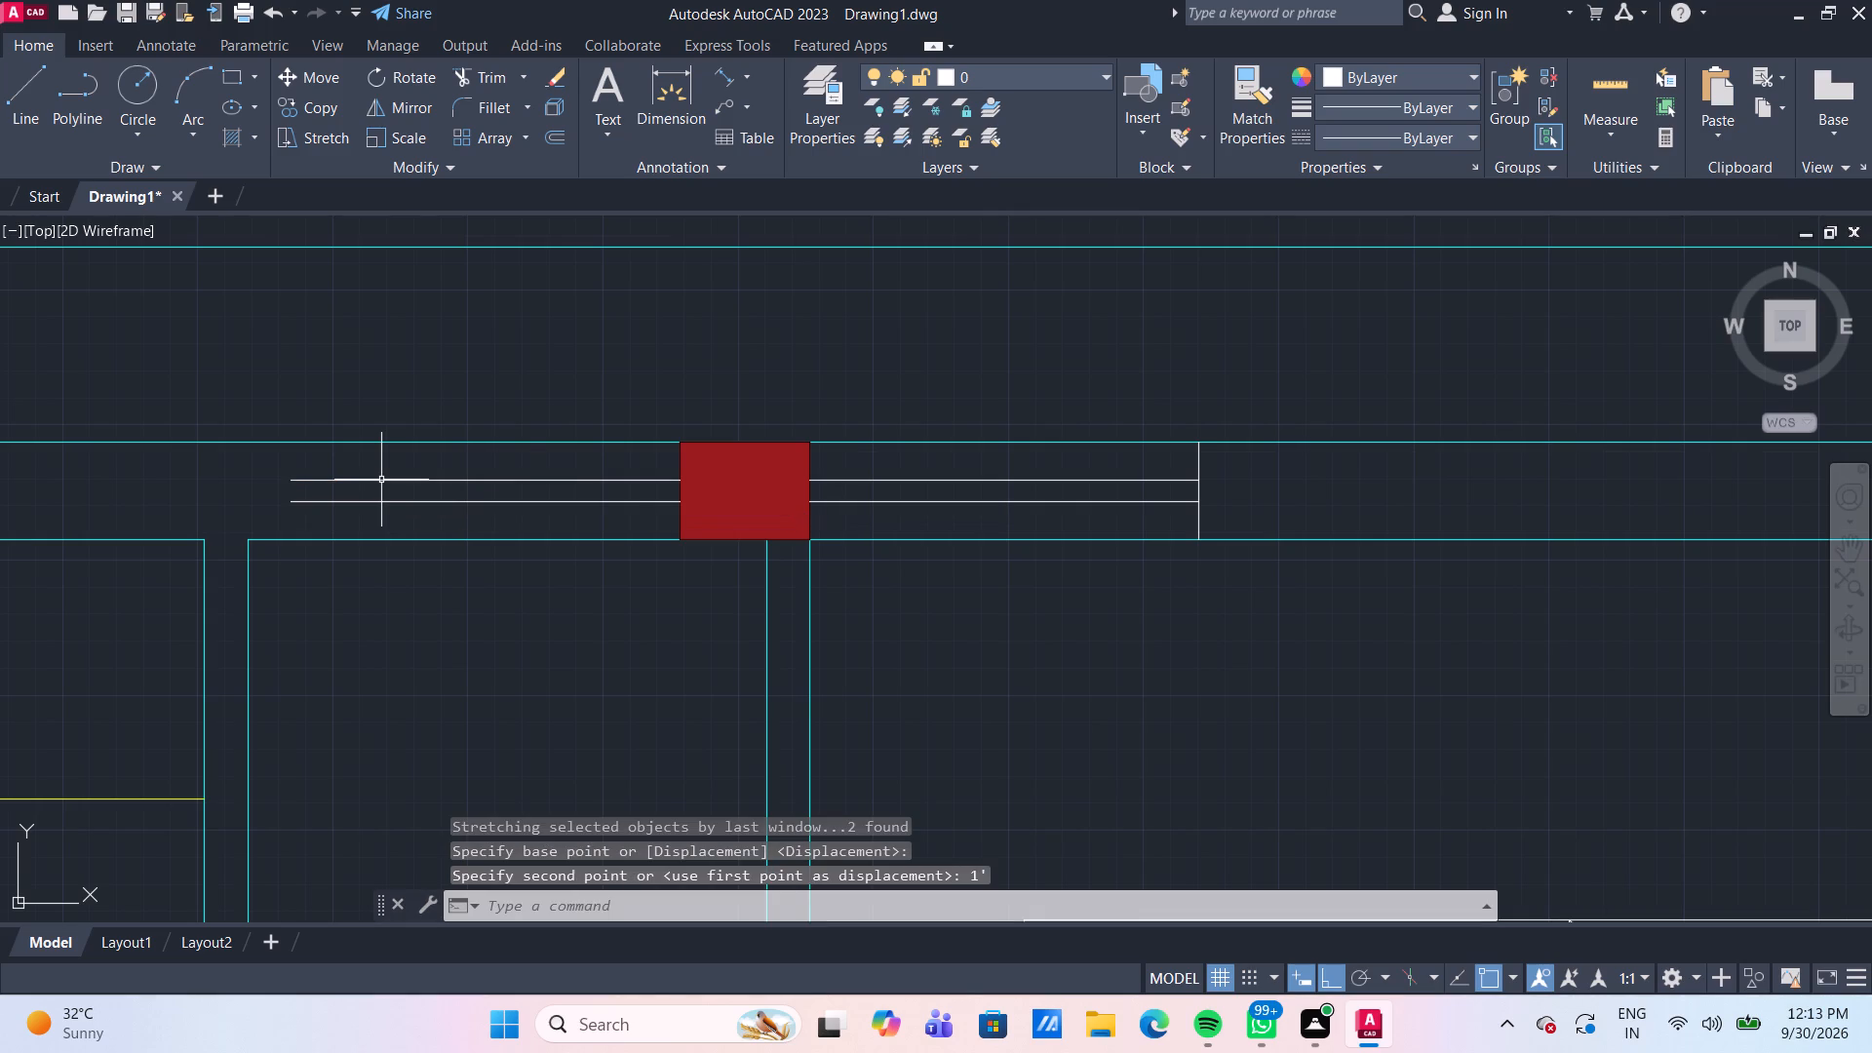
Shorten the upper copied window line by 1', pulling its free end toward the middle column.
left_click(379, 482)
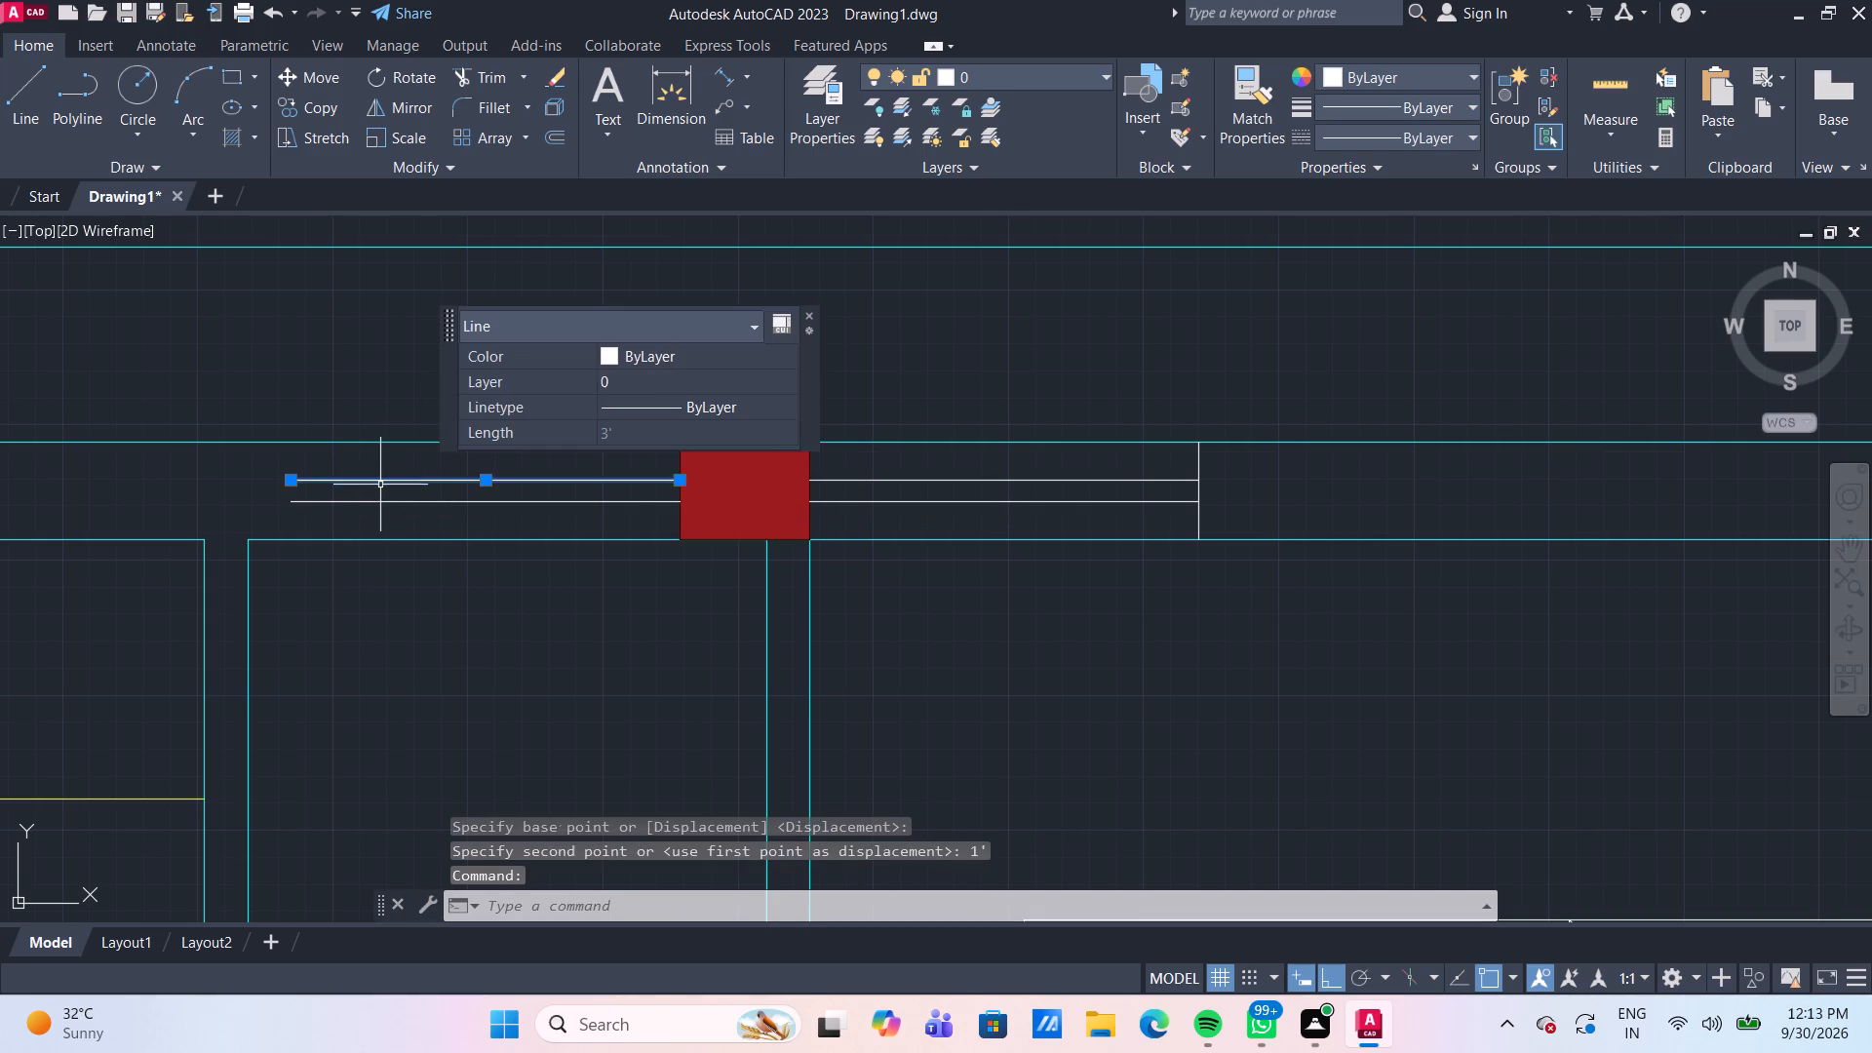
left_click_drag(289, 477, 300, 477)
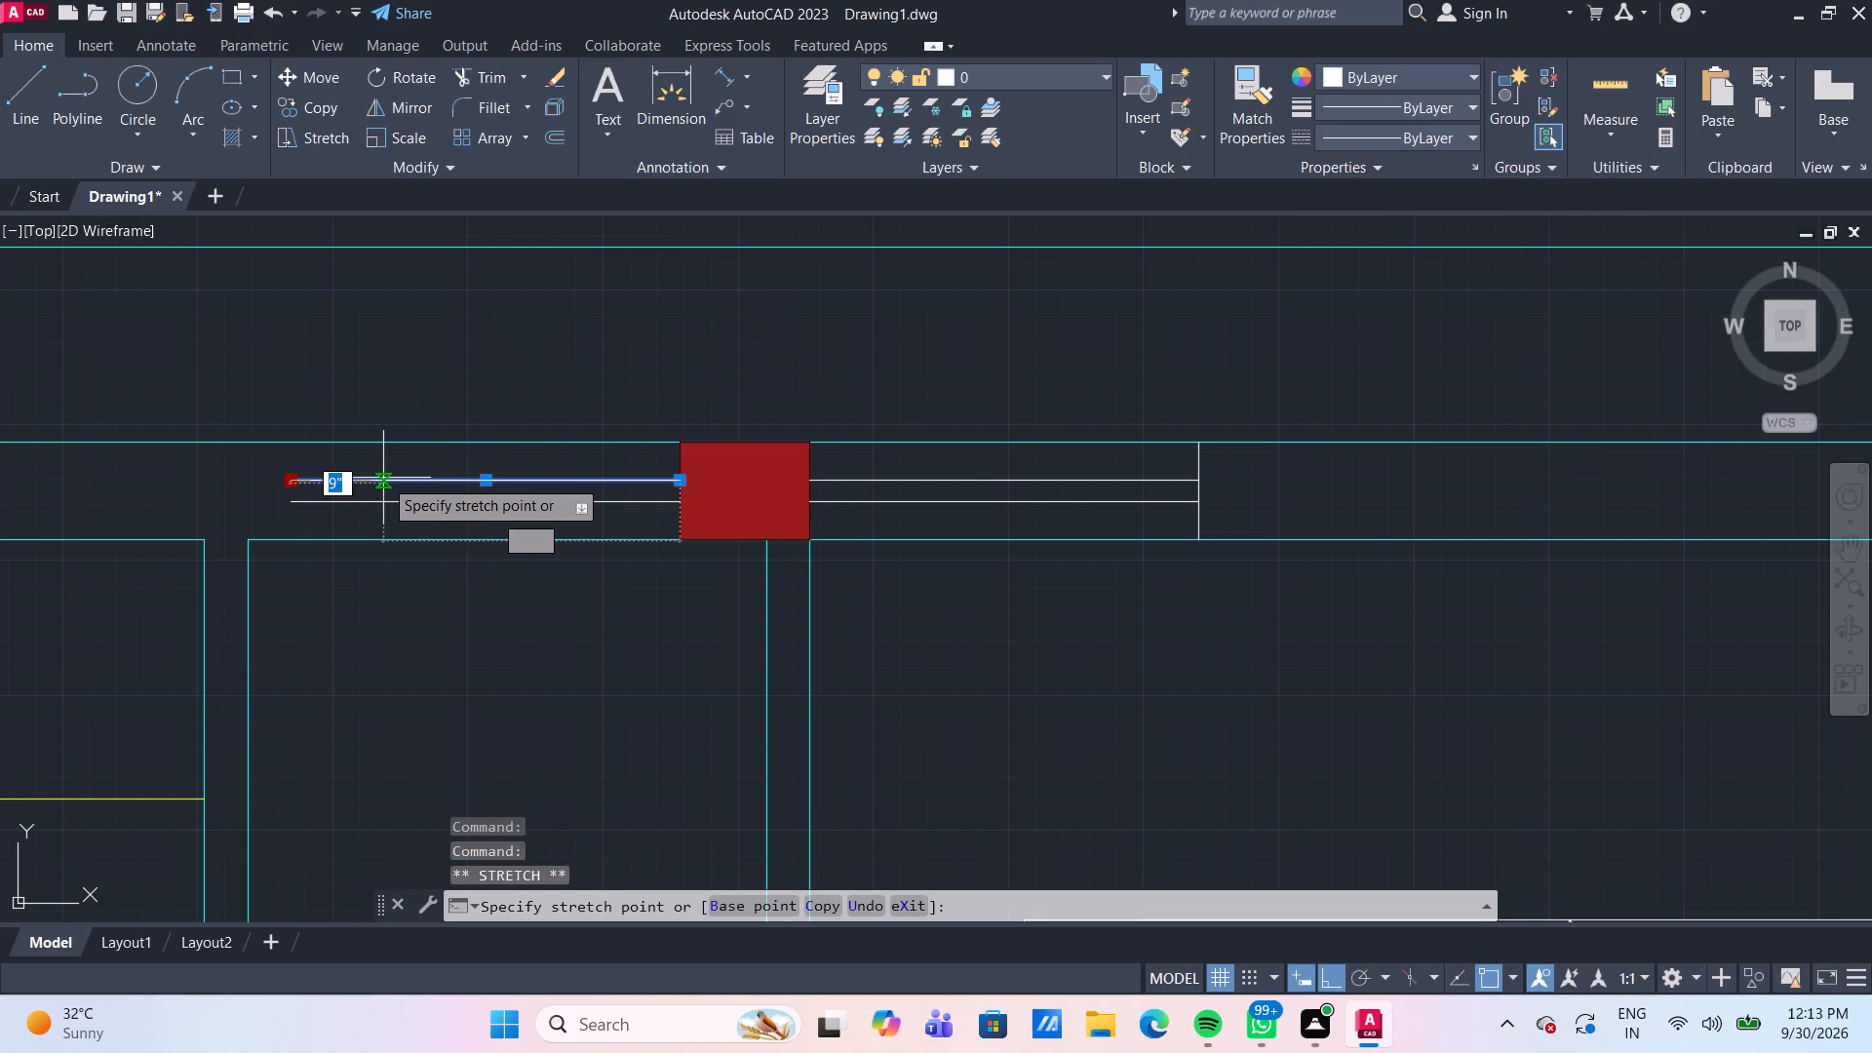
type("1'")
key("Return")
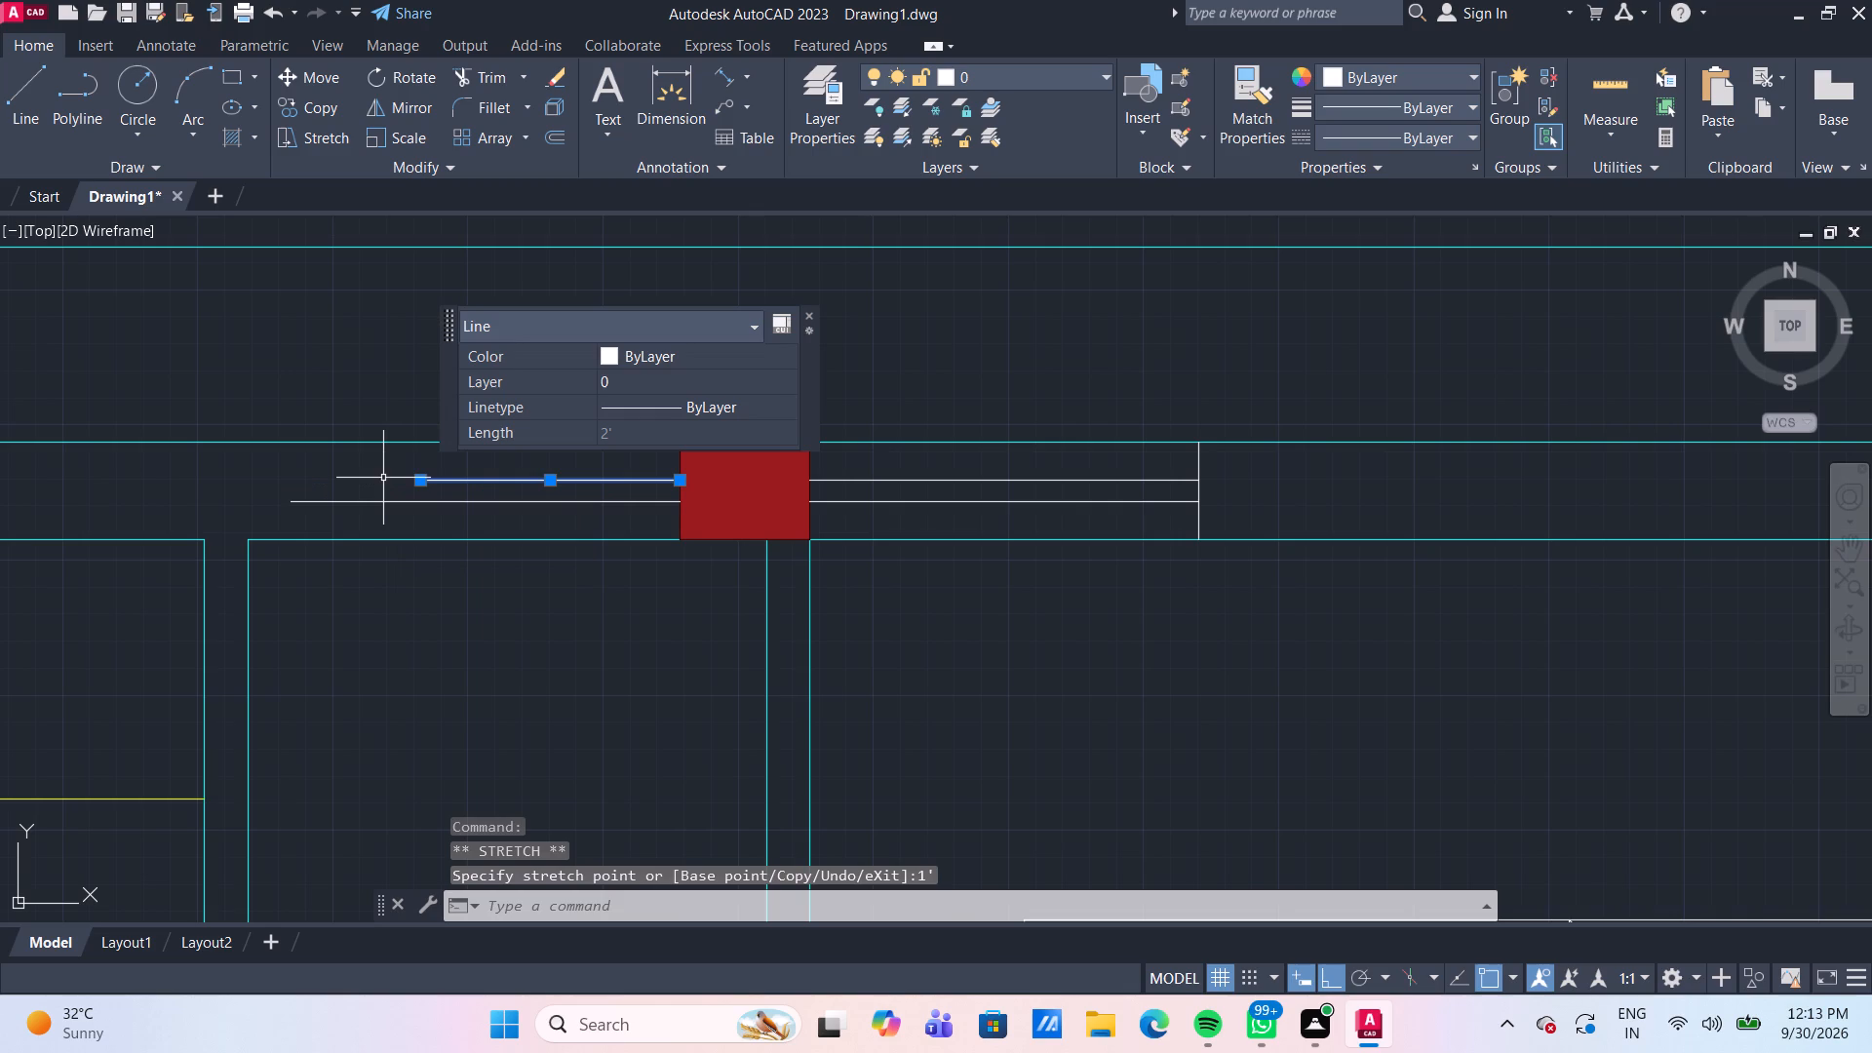
Draw a vertical end line from the shortened upper window line's free end down to the inner wall line.
key("Escape")
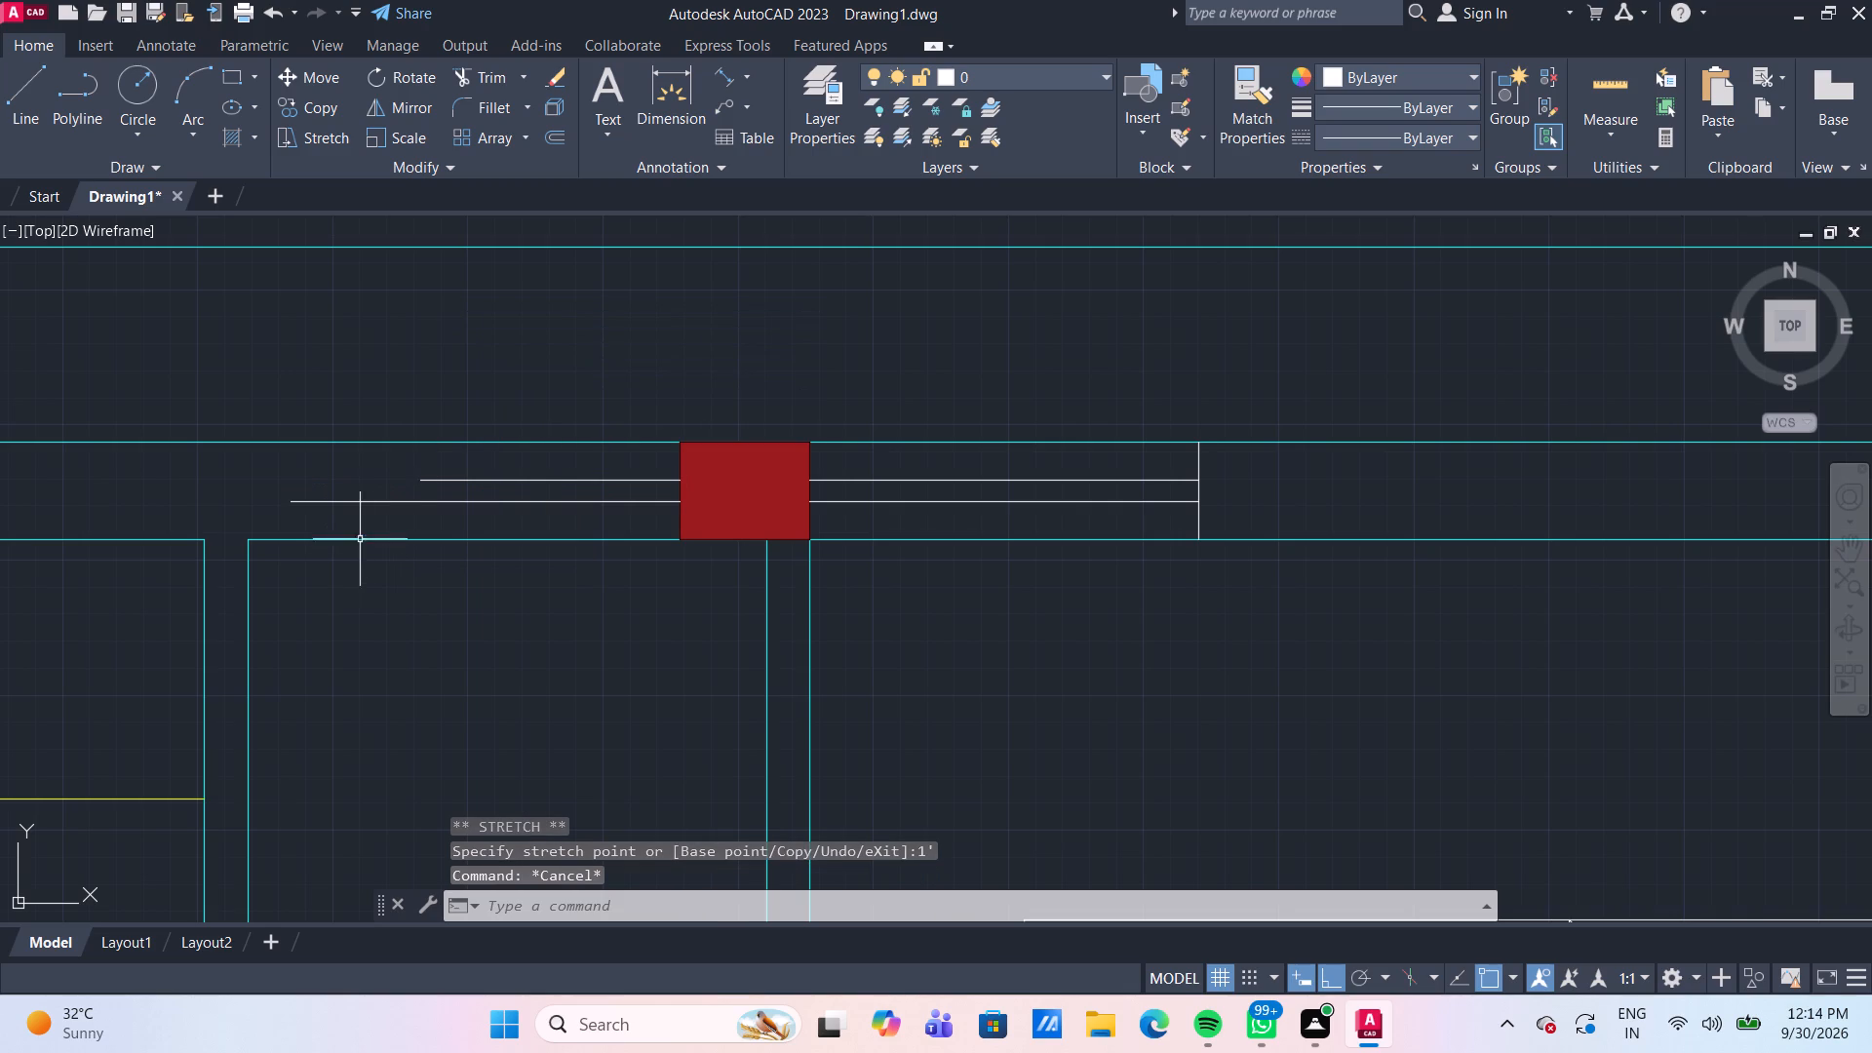
scroll(379, 504, "up", 2)
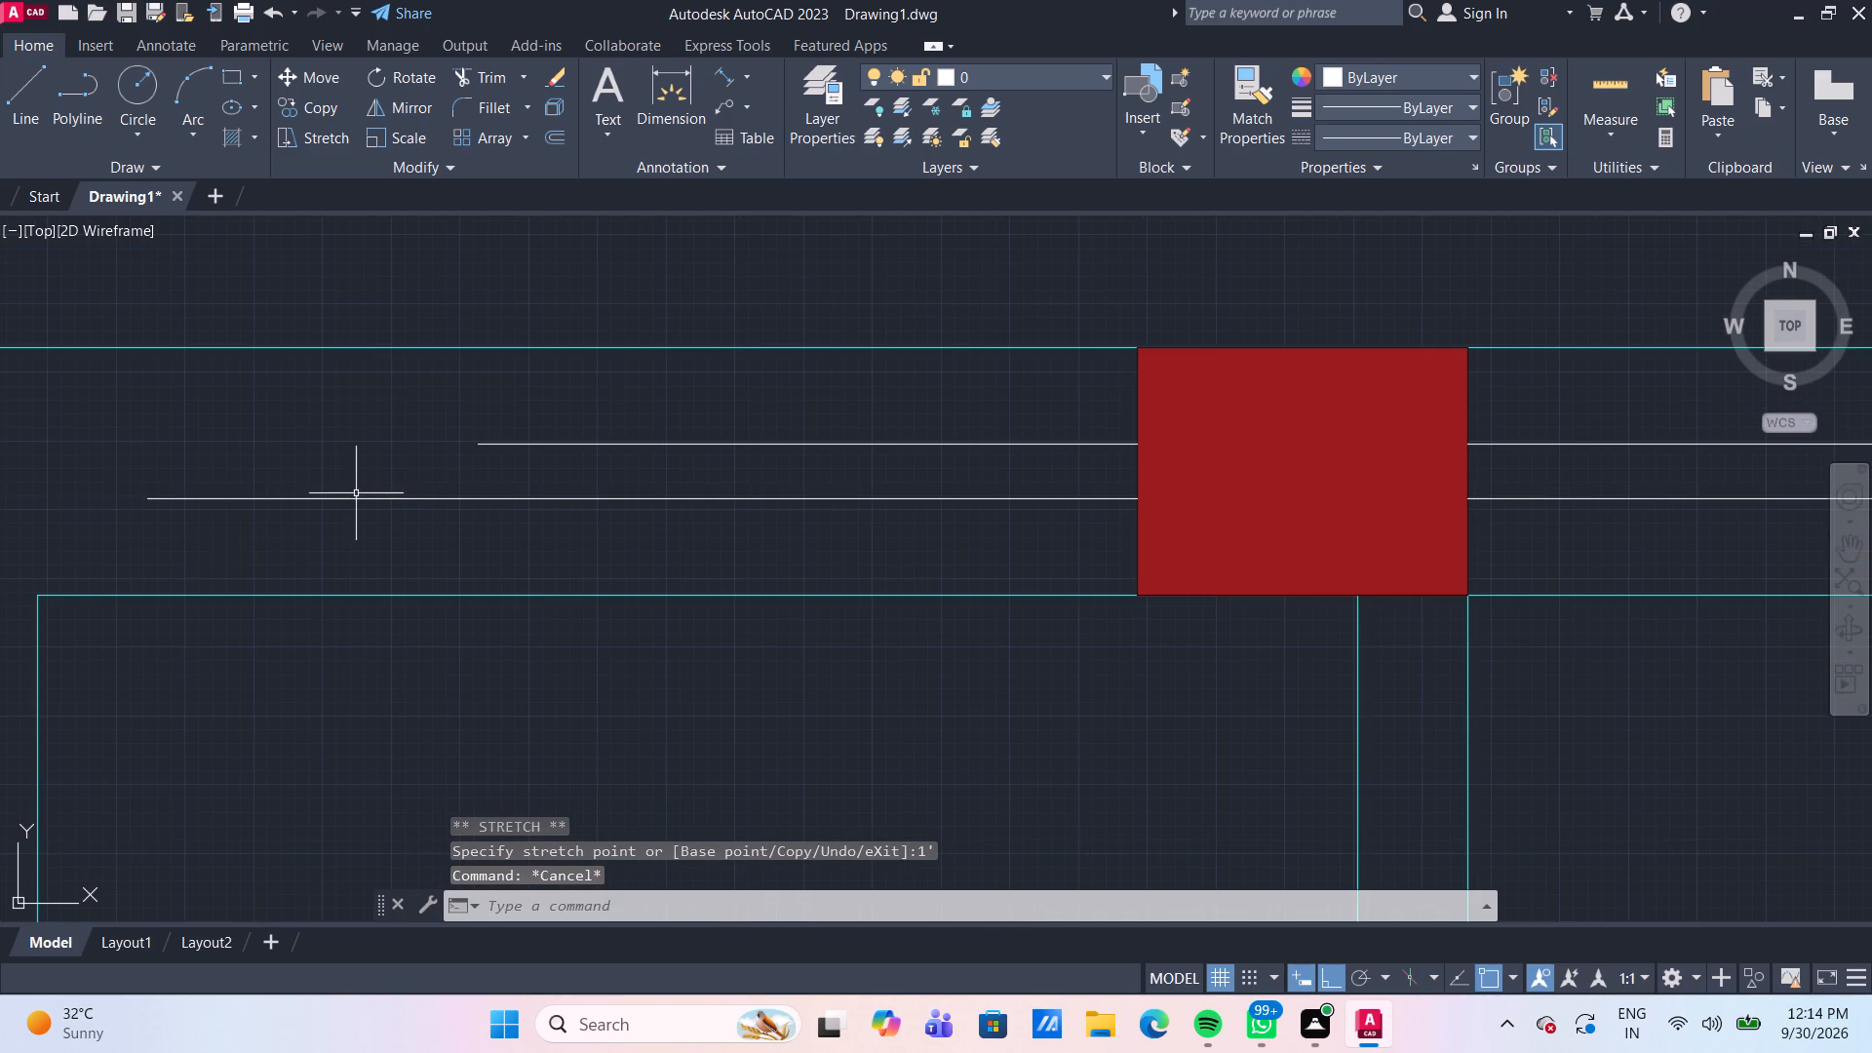
left_click(19, 81)
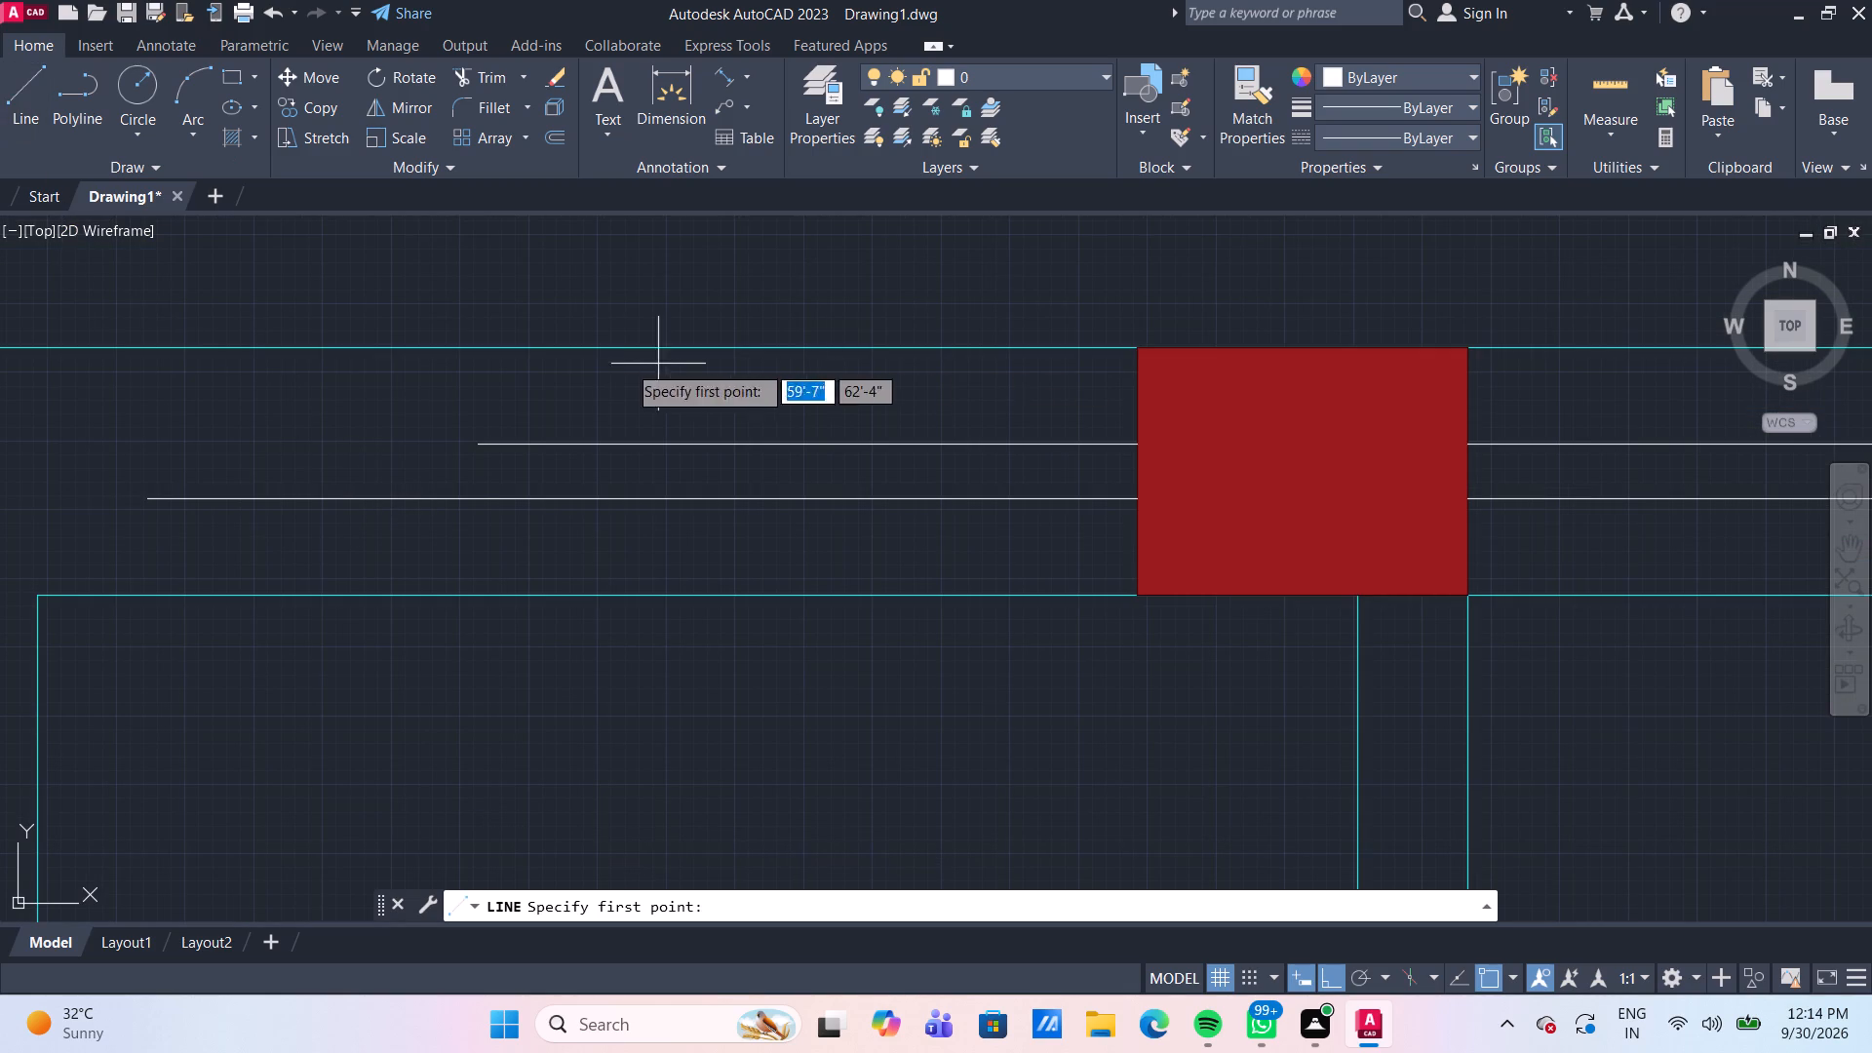
left_click(477, 445)
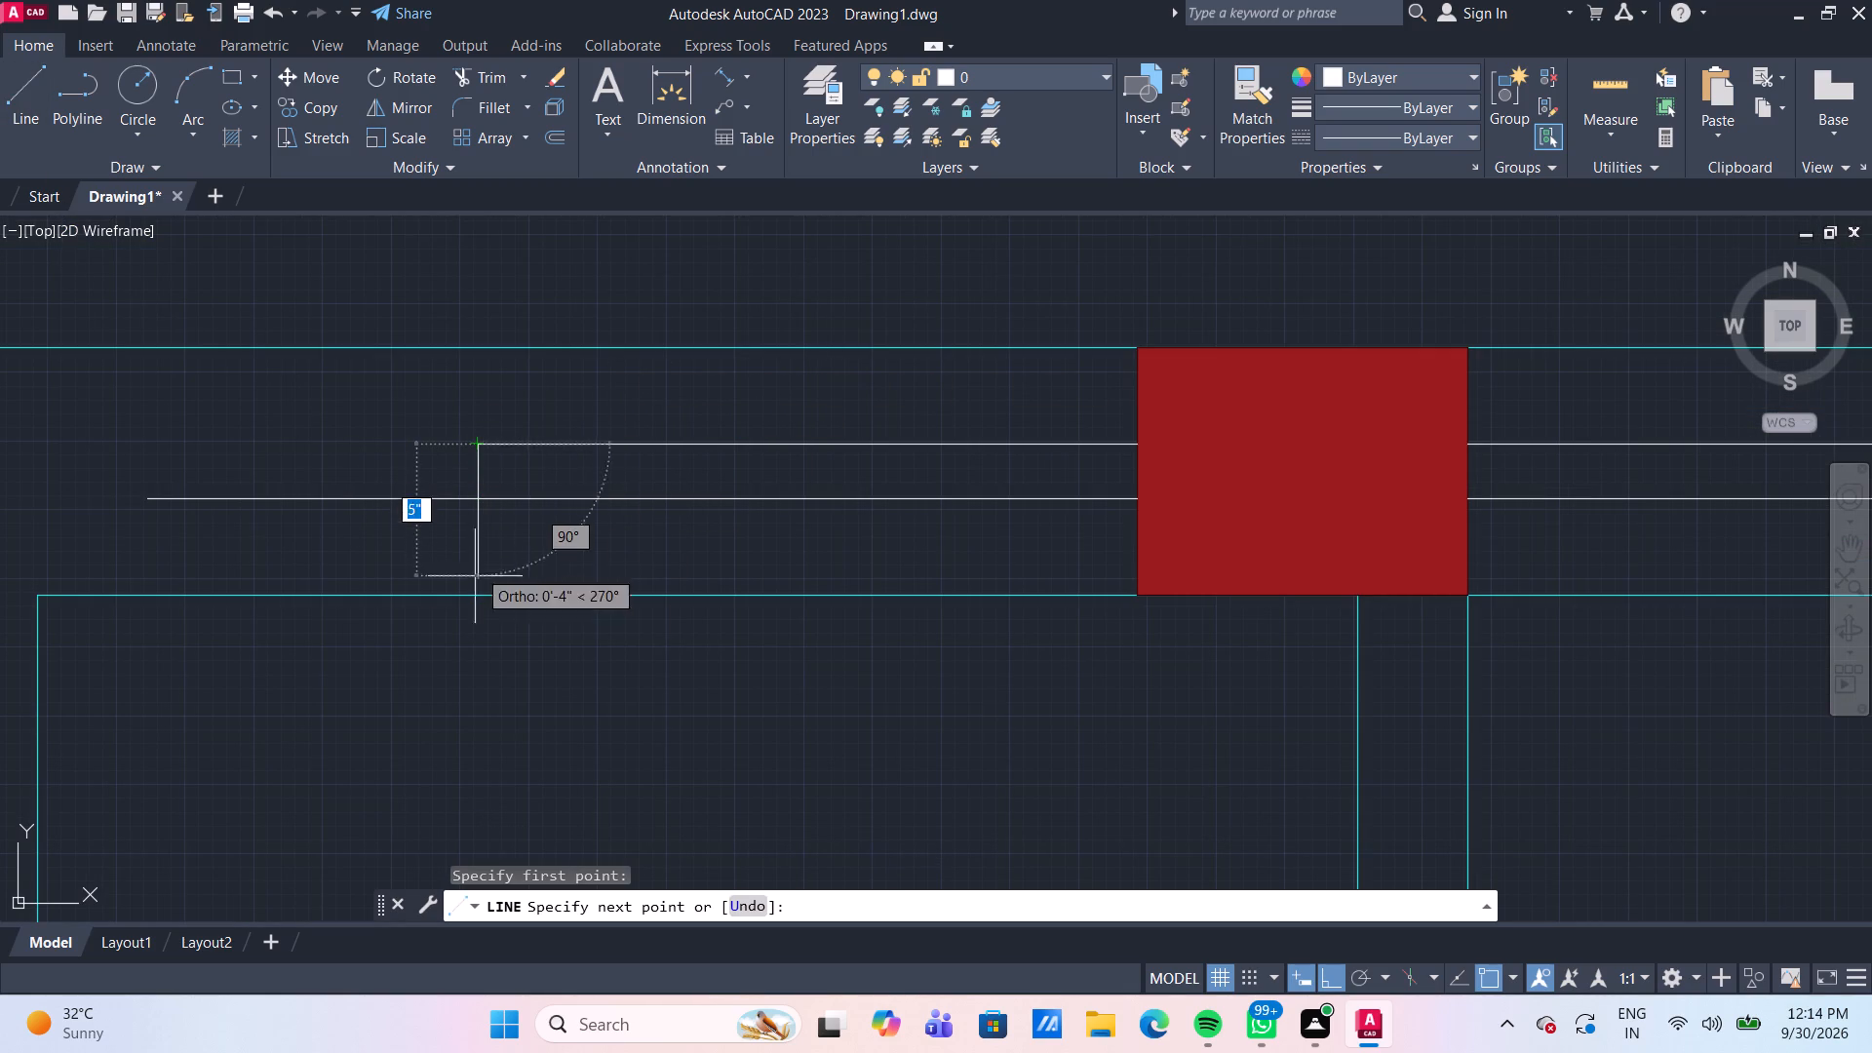
left_click(474, 591)
key("Escape")
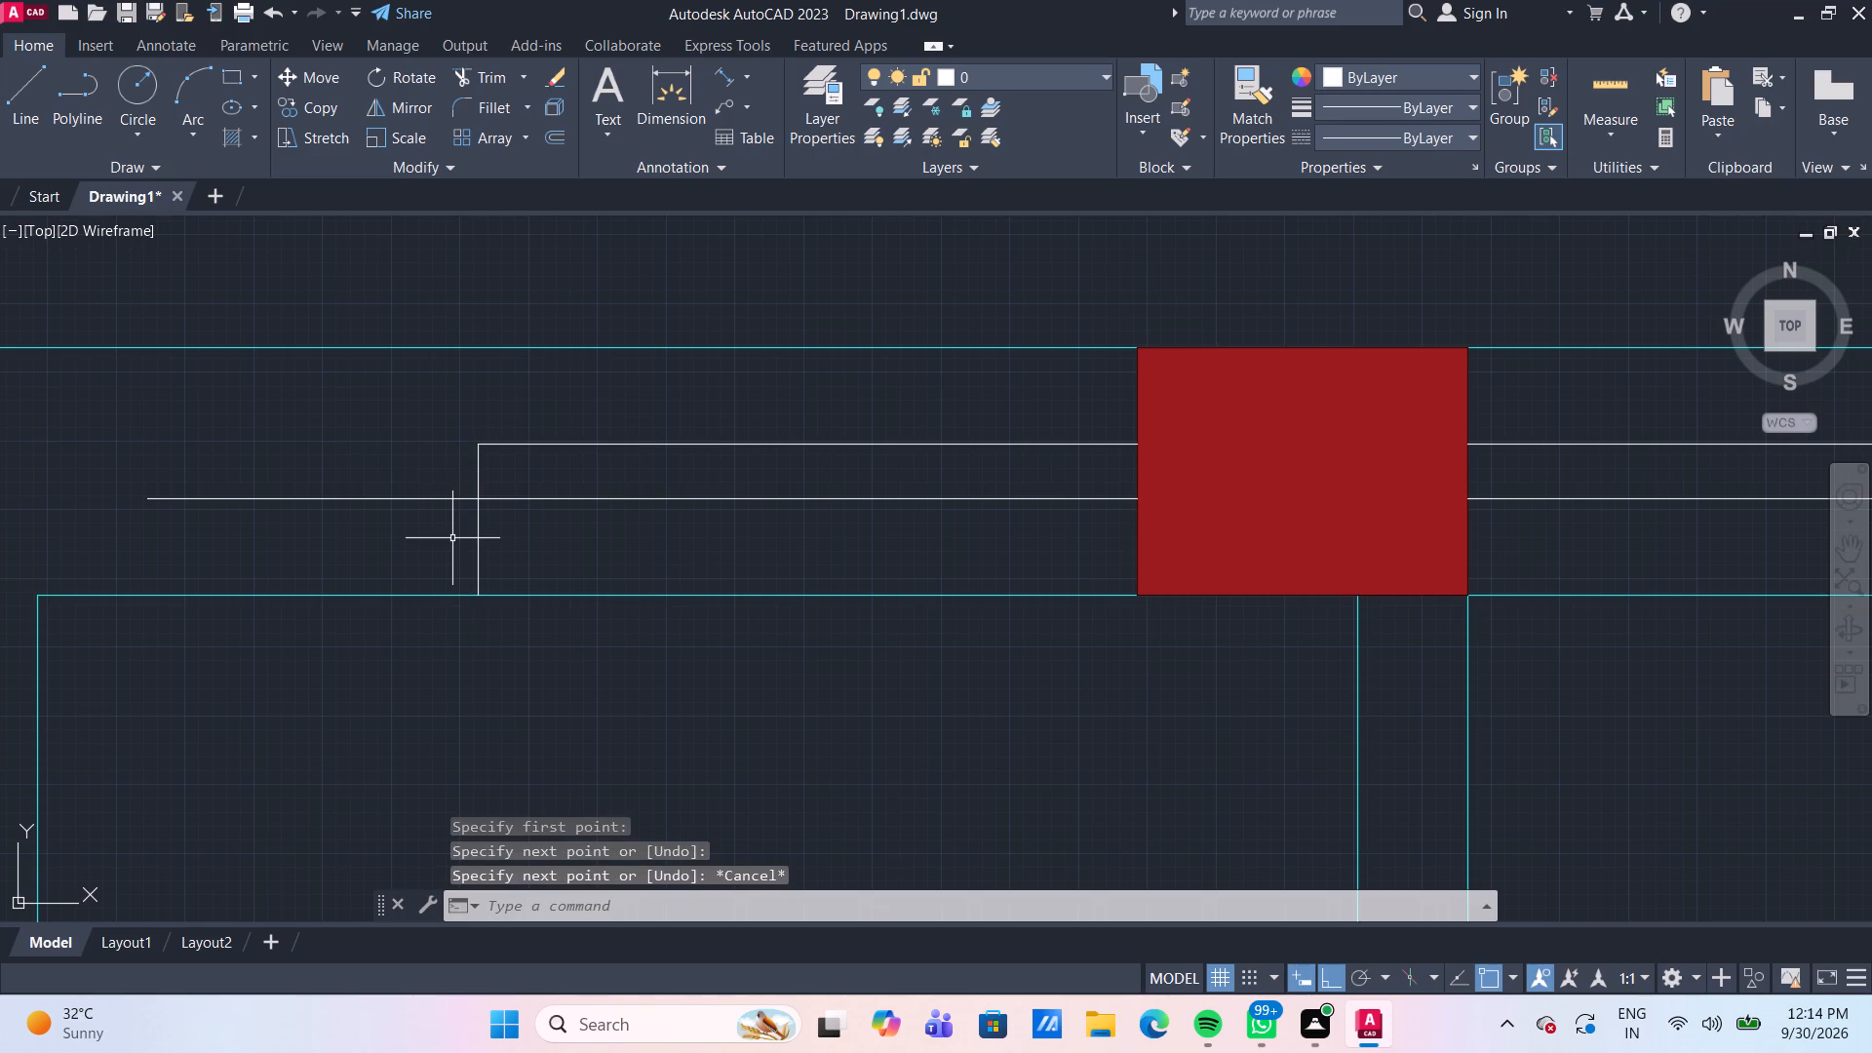
Extend the new end line up to the outer wall line and trim the lower window line's overhang beyond it.
type("TR")
key("Return")
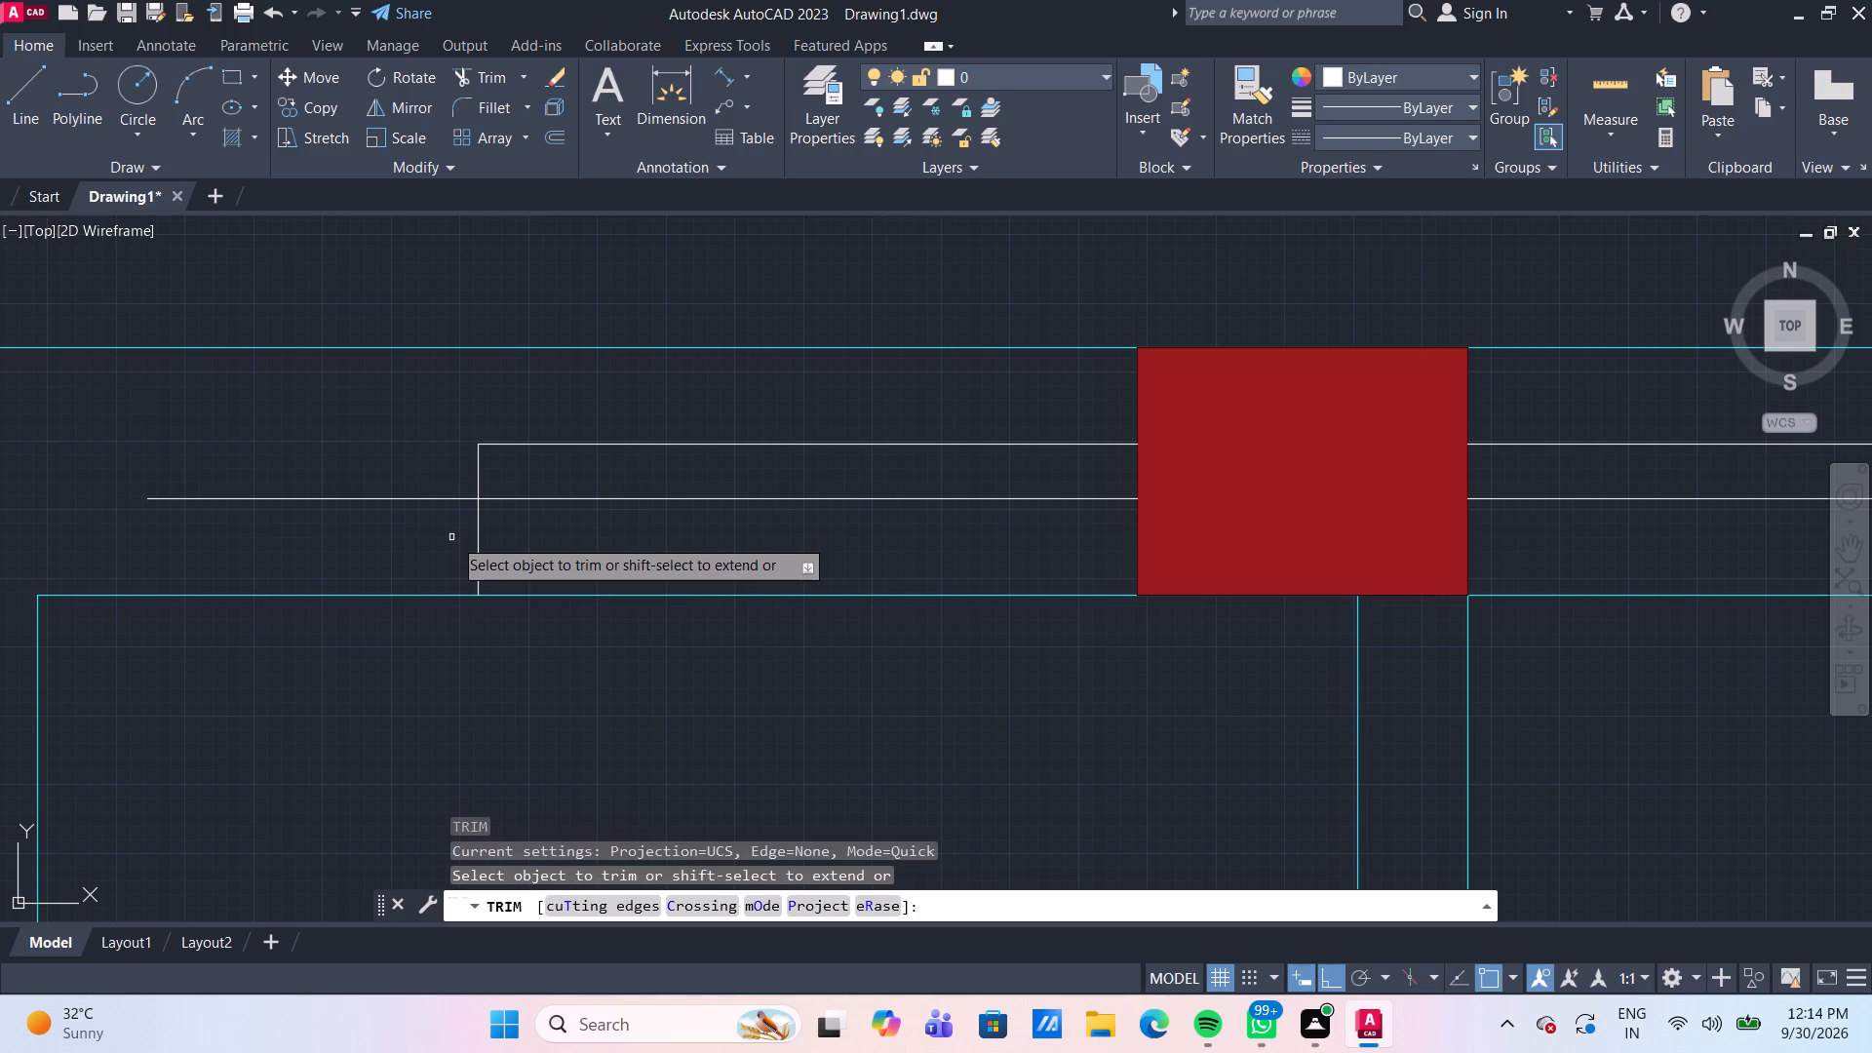
left_click(474, 493, "shift")
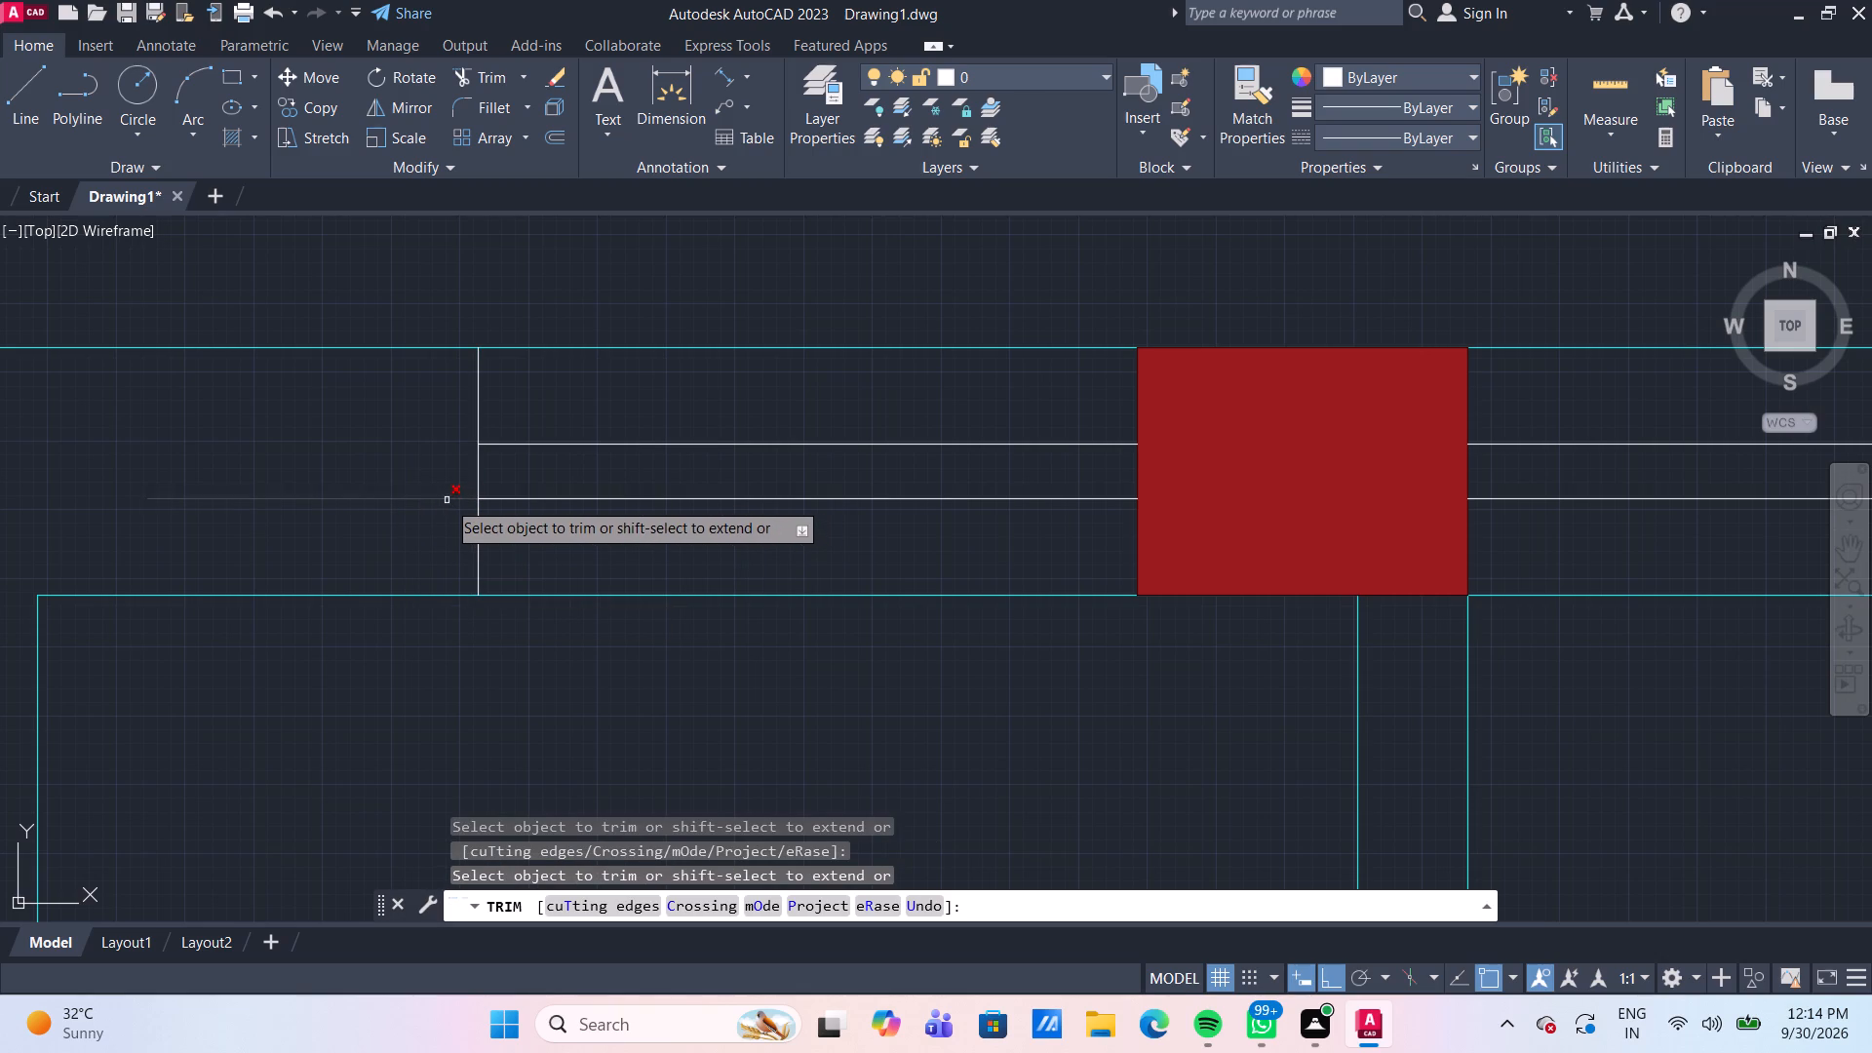
left_click(447, 500)
scroll(447, 500, "down", 4)
scroll(510, 617, "down", 1)
middle_click_drag(508, 632, 531, 607)
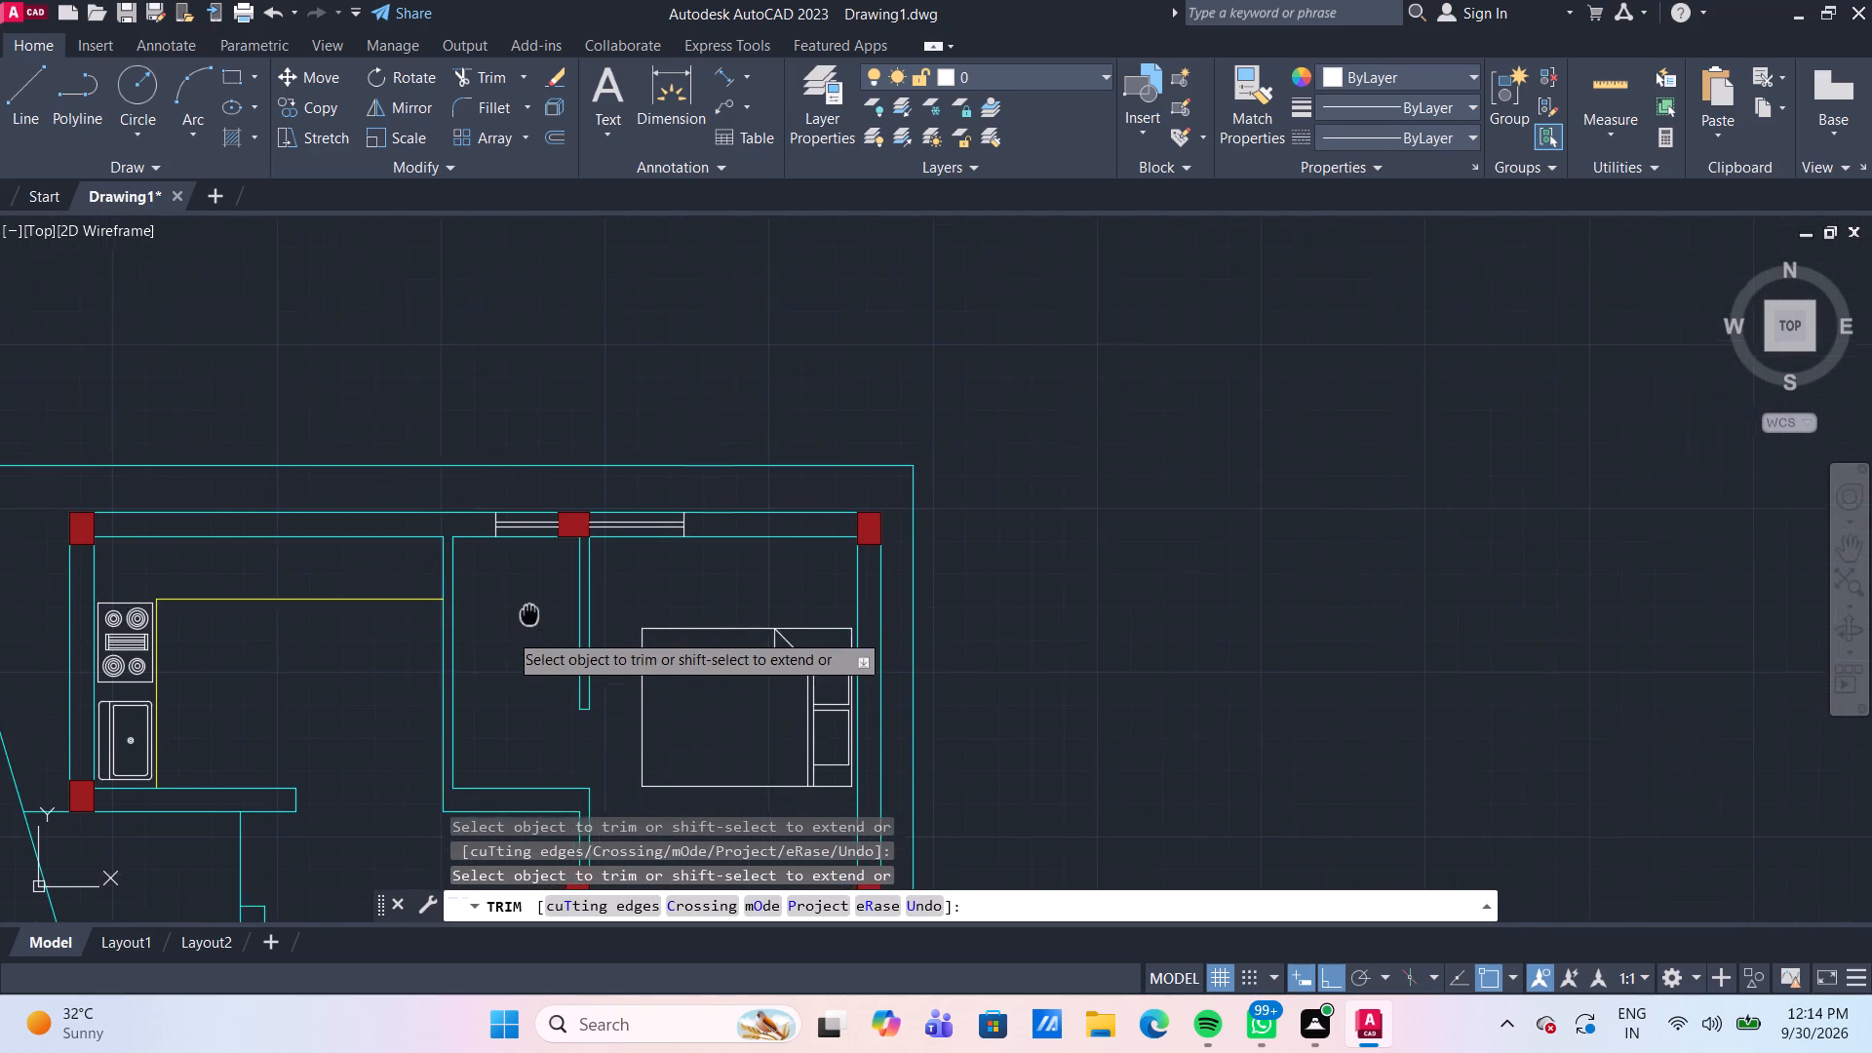
middle_click_drag(531, 607, 534, 587)
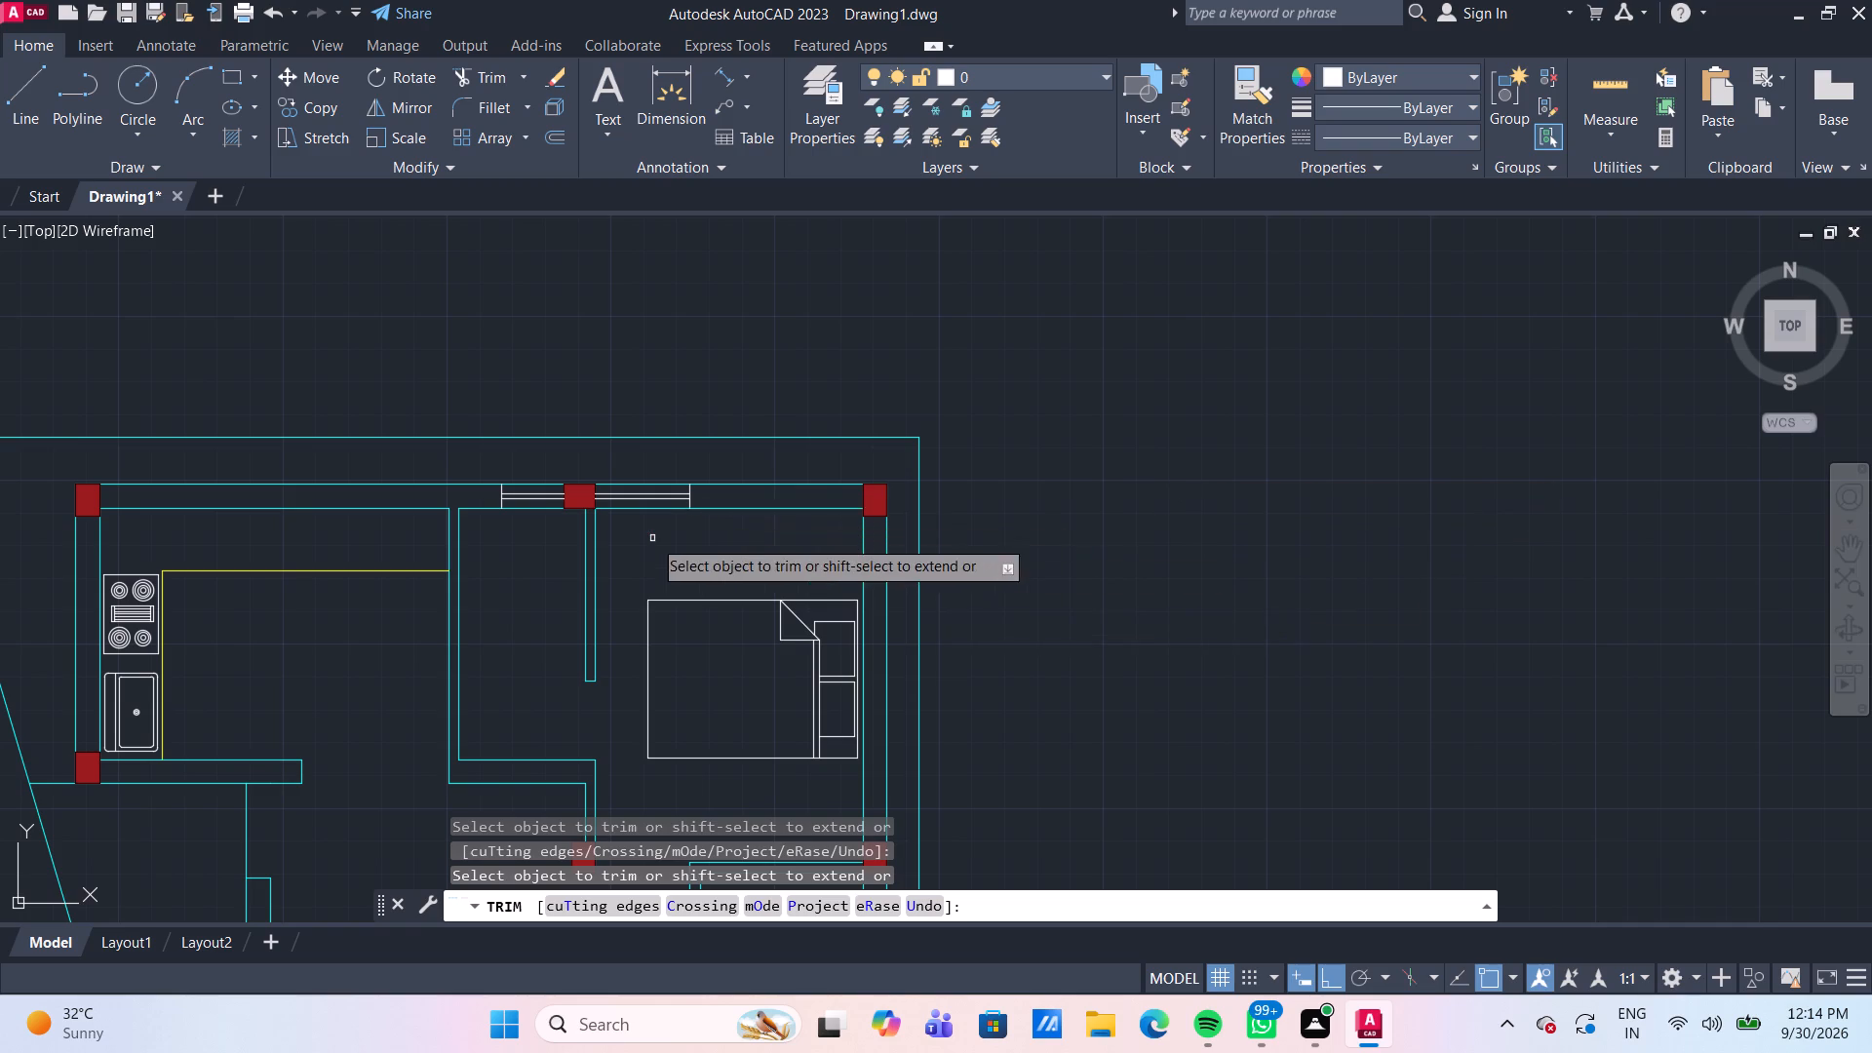
scroll(652, 538, "up", 2)
middle_click_drag(660, 543, 682, 551)
key("Escape")
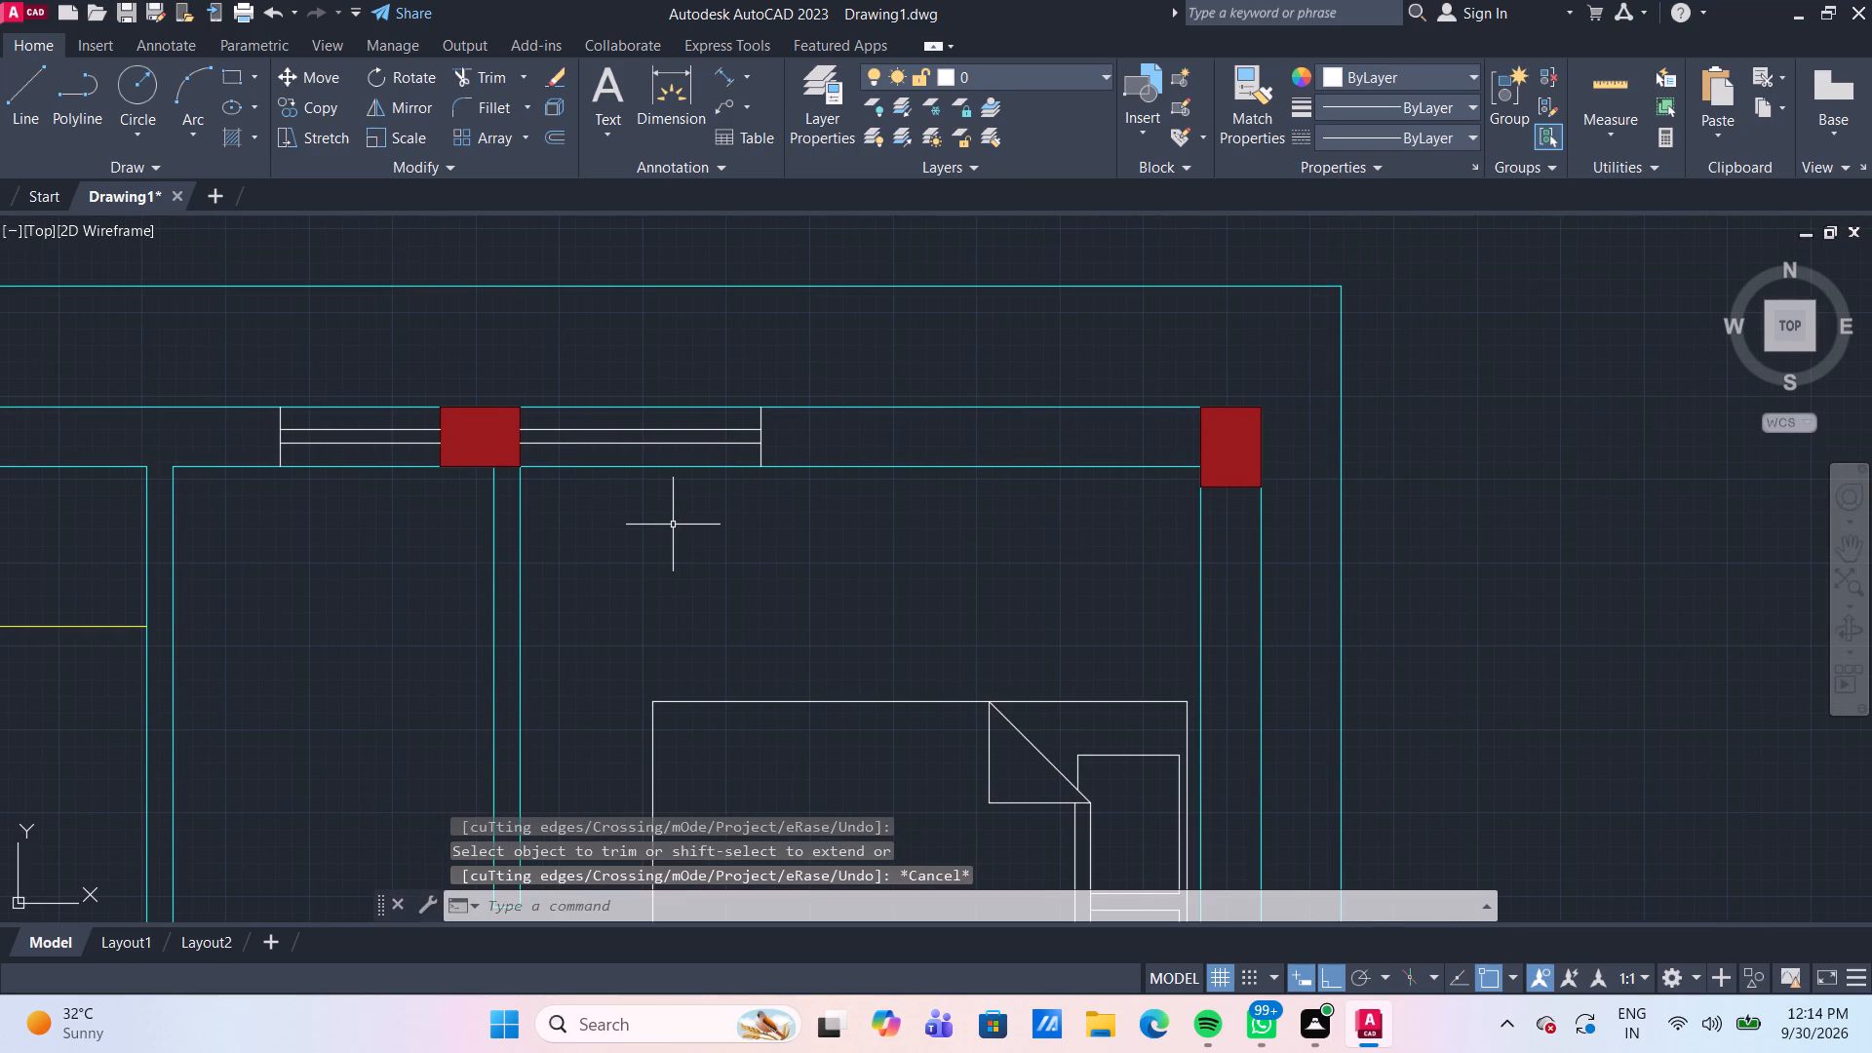
Offset the end lines of both windows beside the middle column 2" inward, toward the column.
key("o")
key("Return")
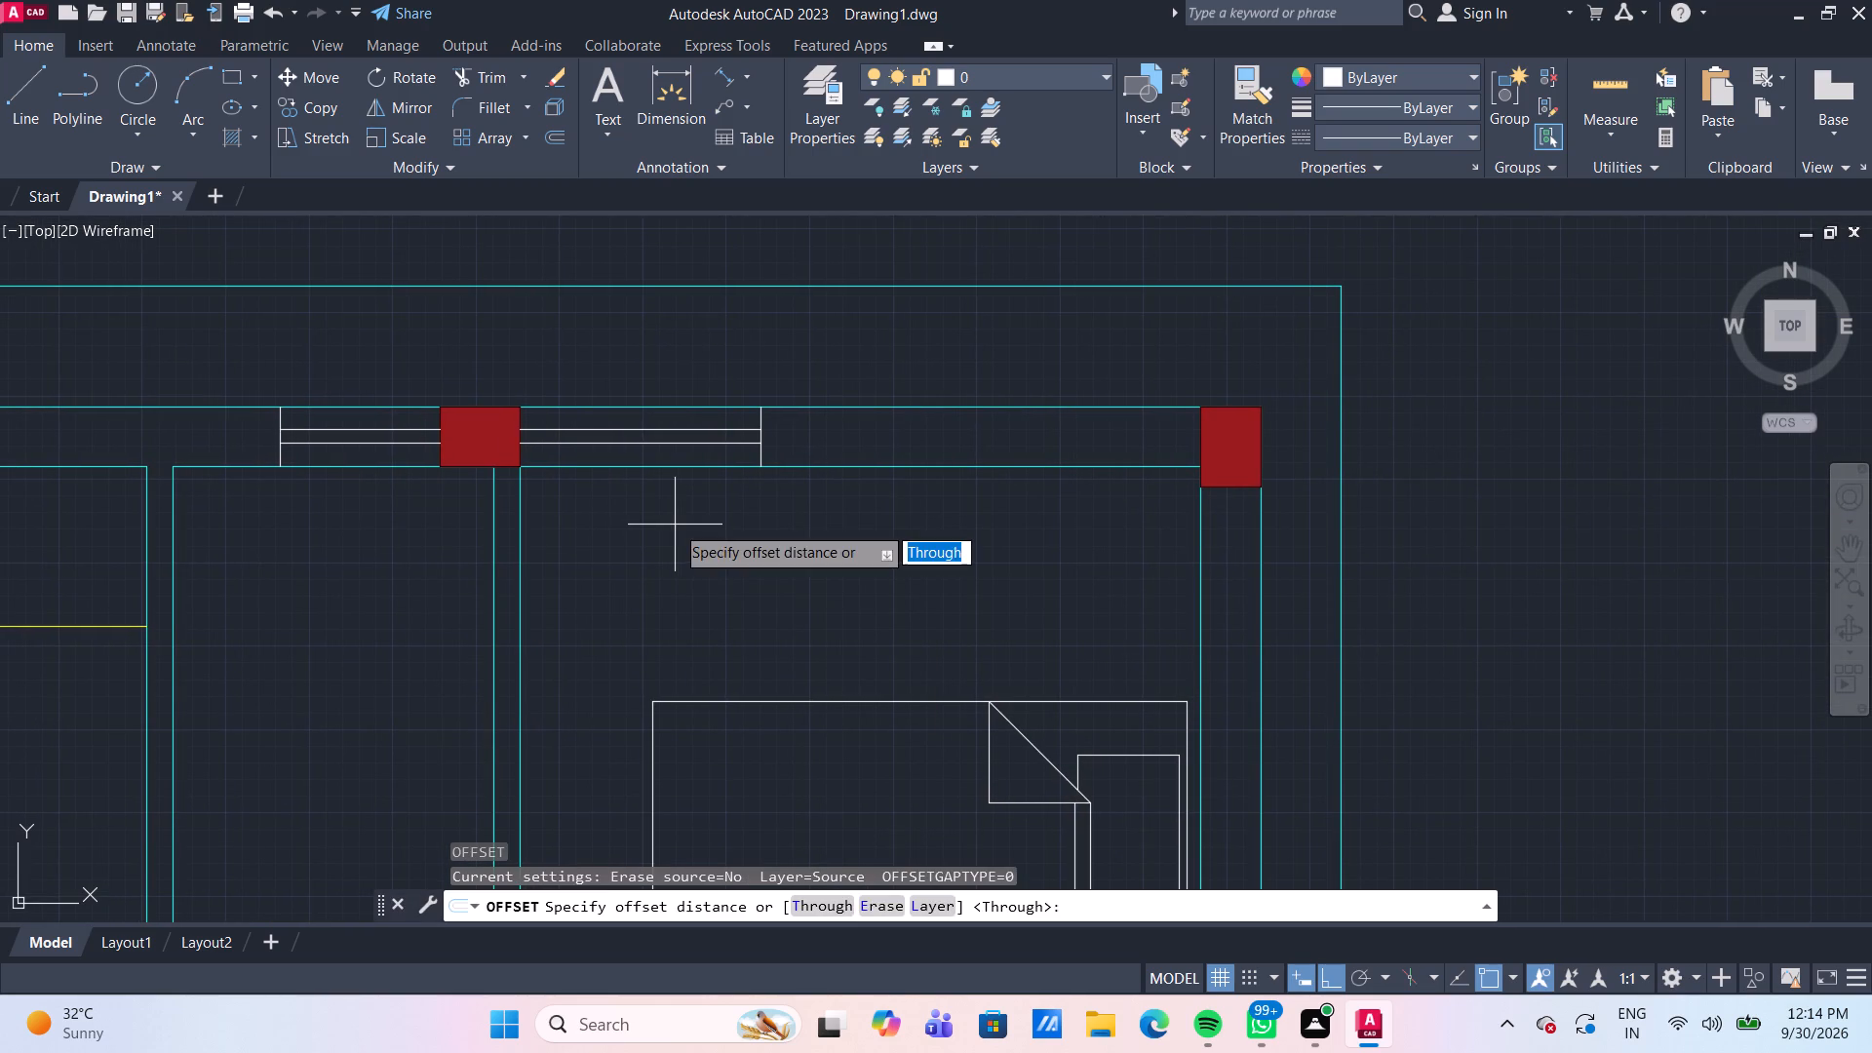
key("Return")
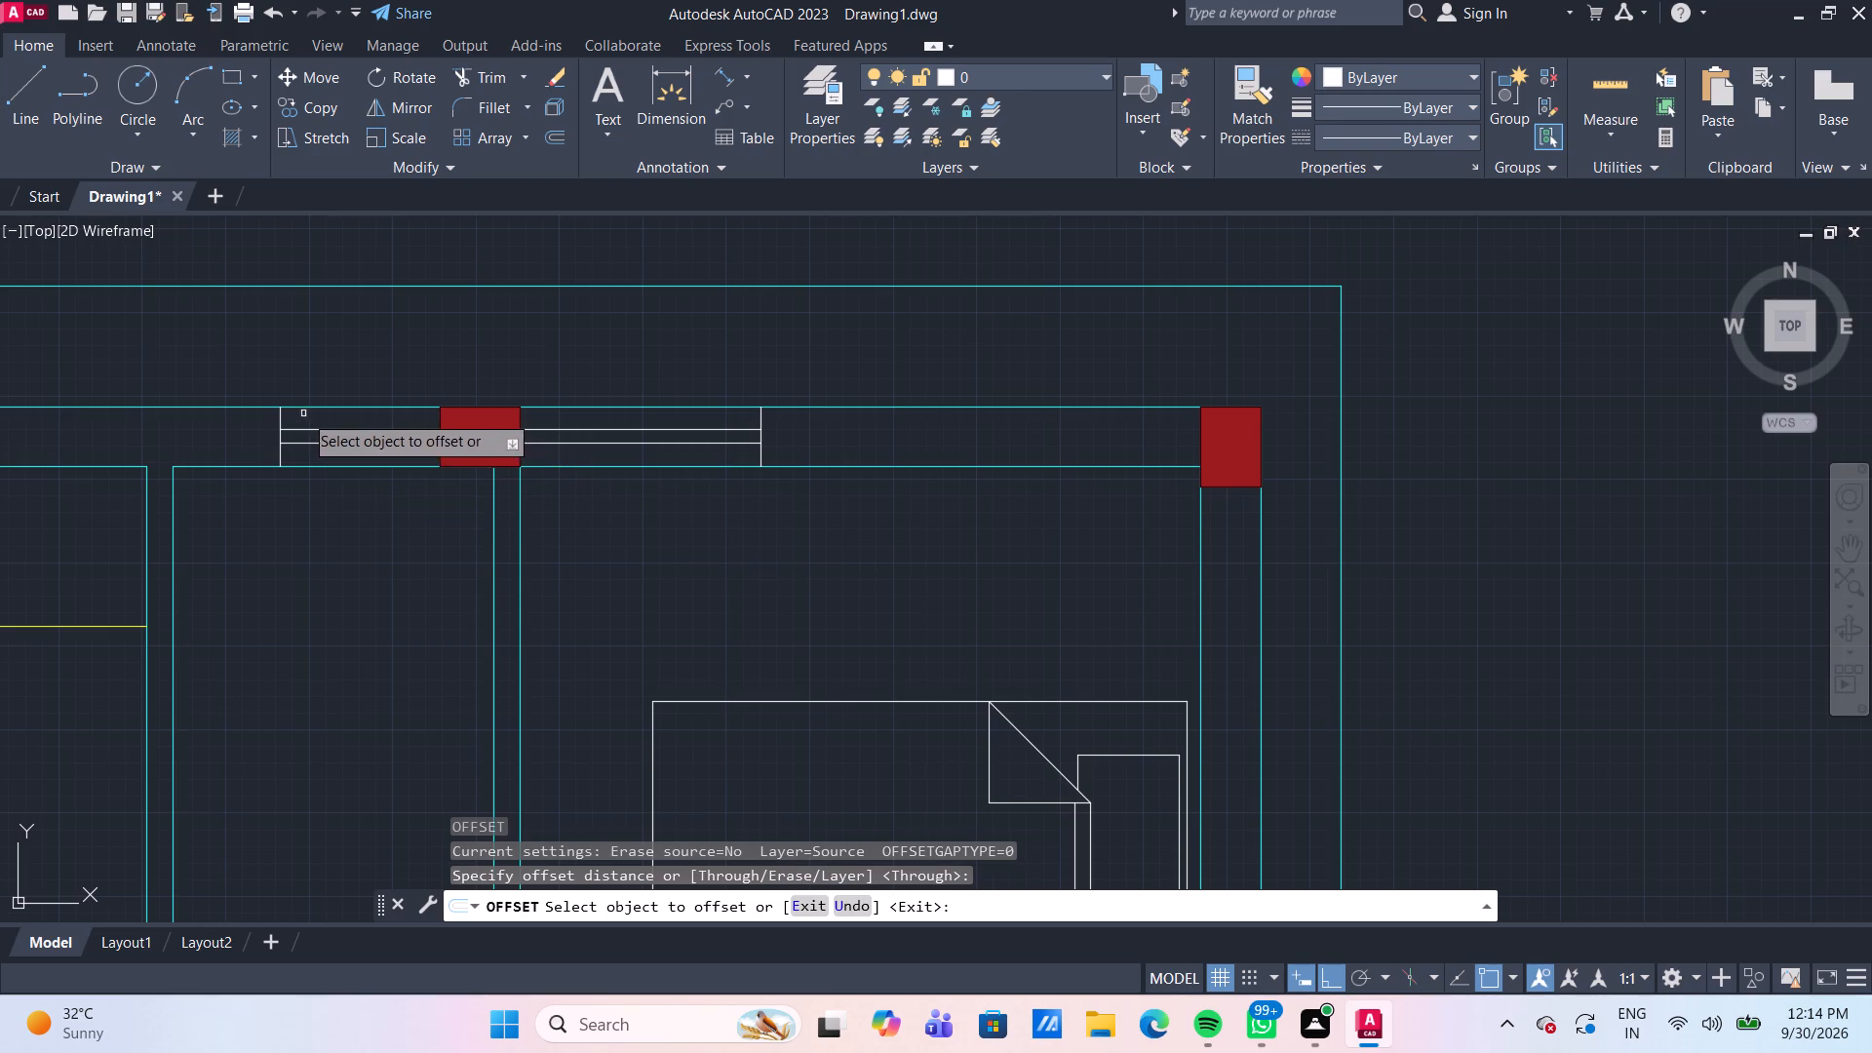
scroll(298, 420, "up", 2)
left_click_drag(244, 455, 253, 458)
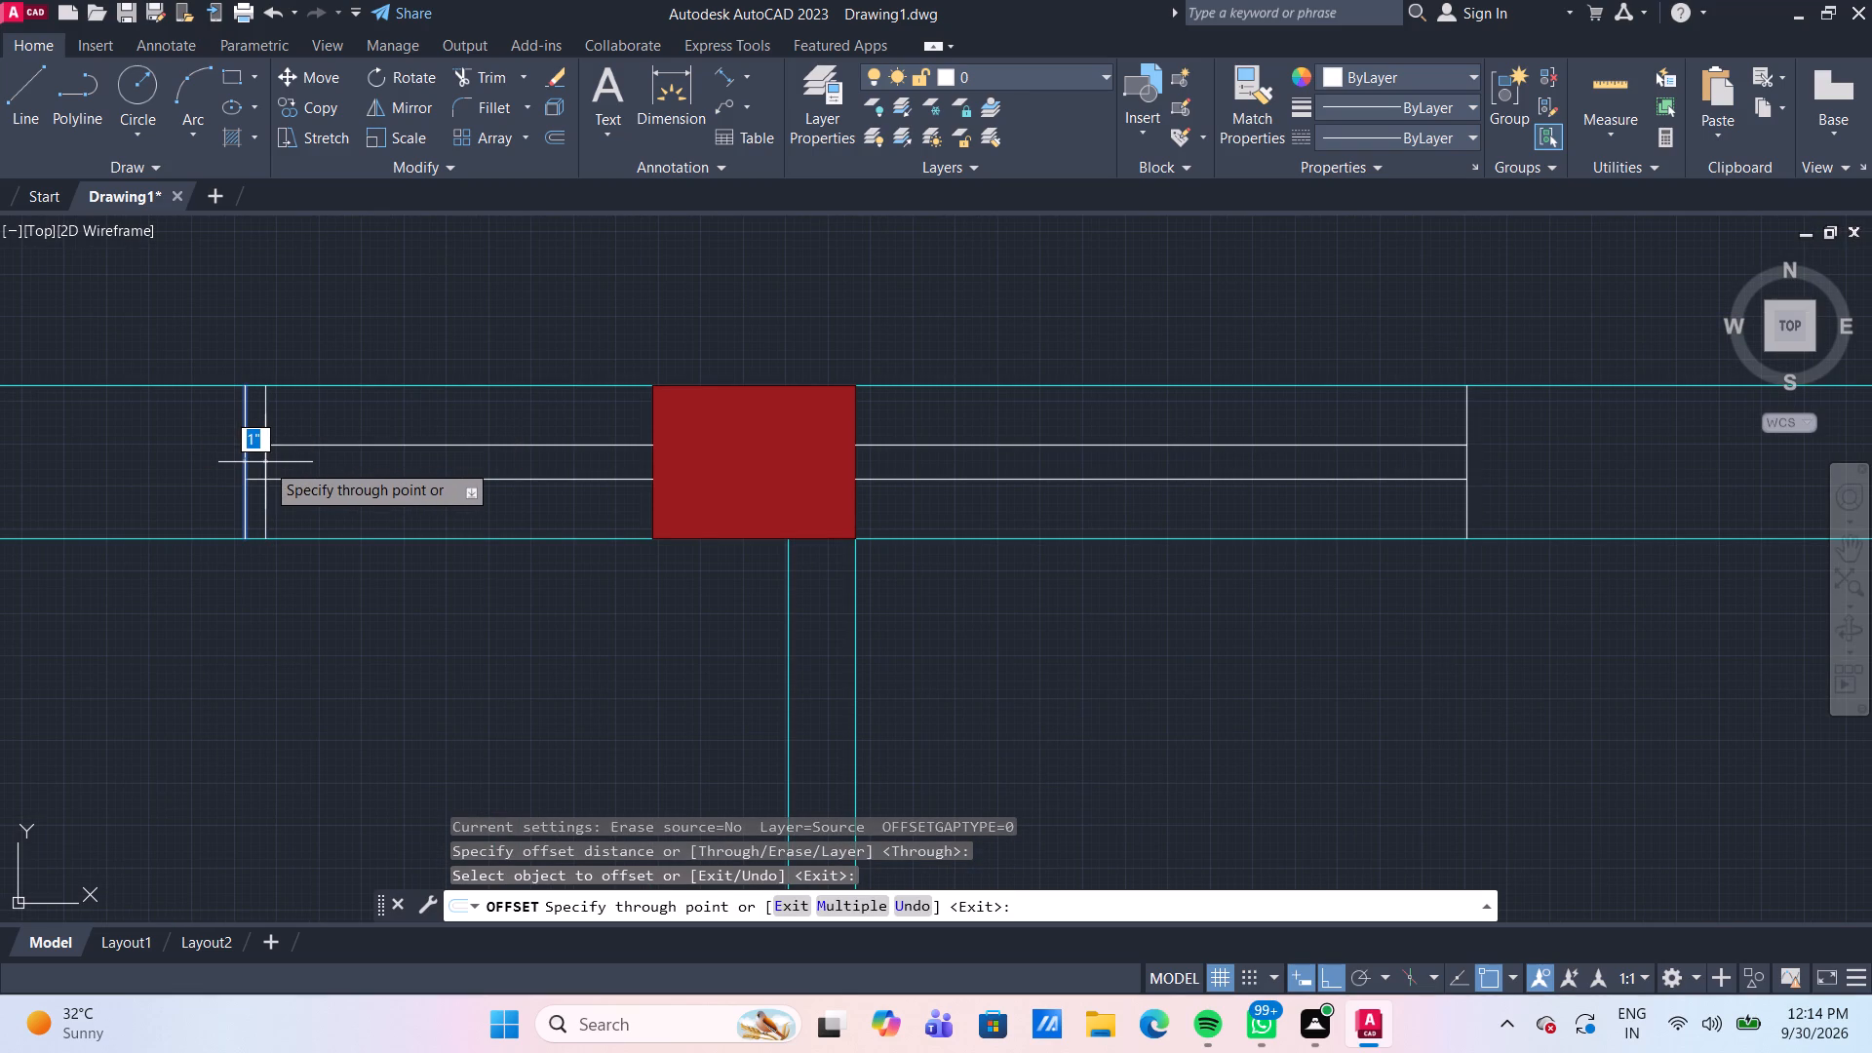
type("2\"")
key("Return")
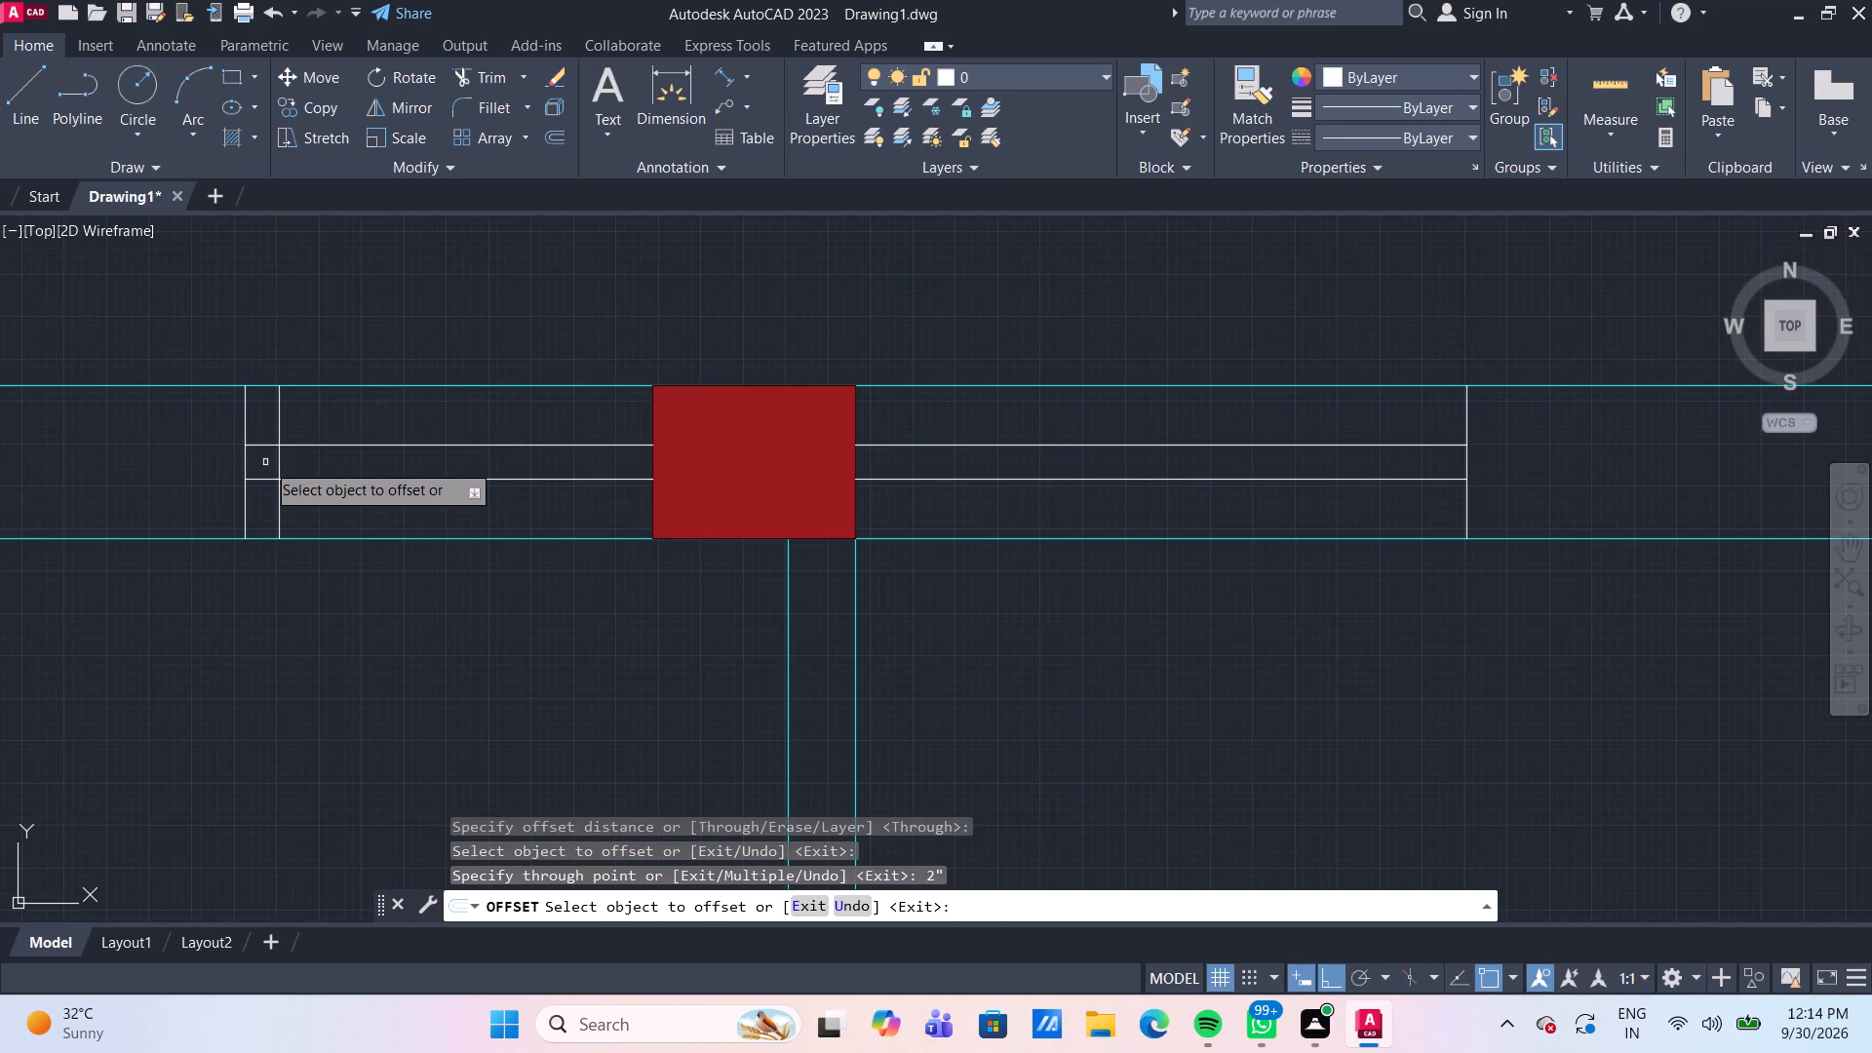
left_click(1467, 450)
type("2\"")
key("Return")
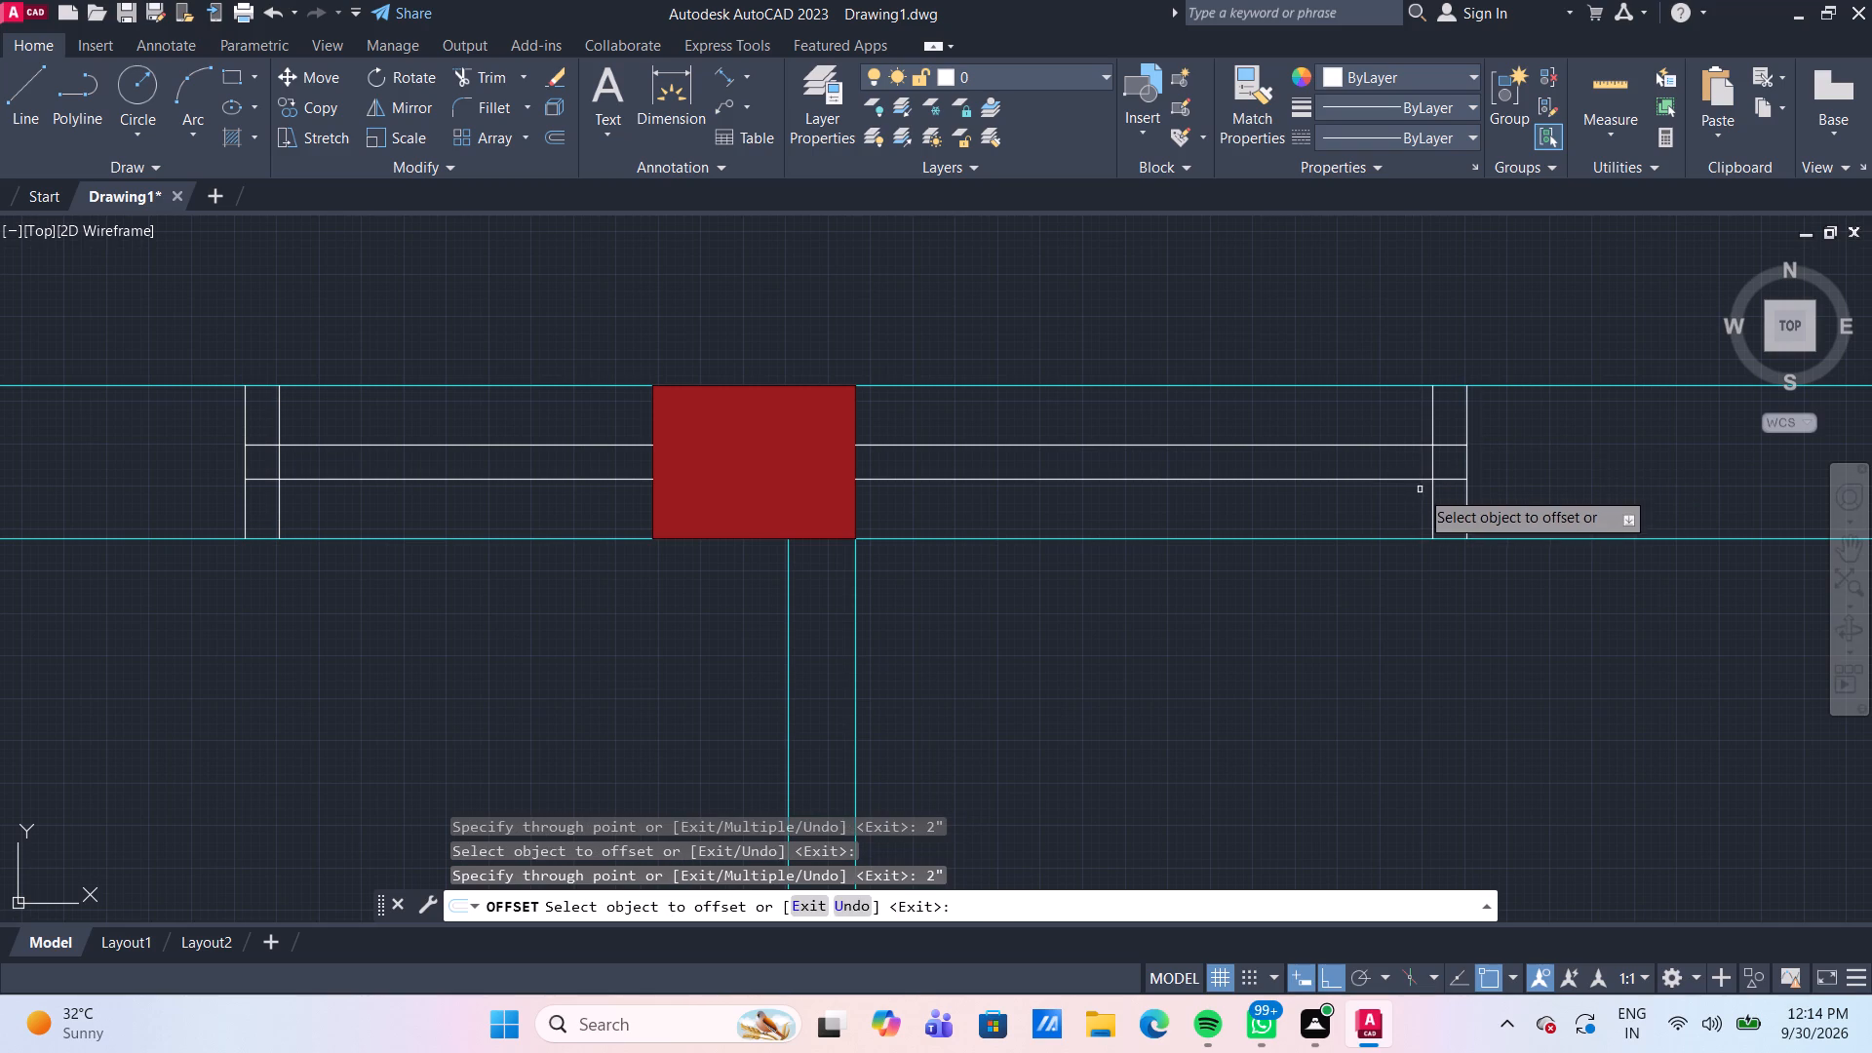
key("Escape")
Trim the window lines between the paired end lines at the outer ends of both windows.
type("TR")
key("Return")
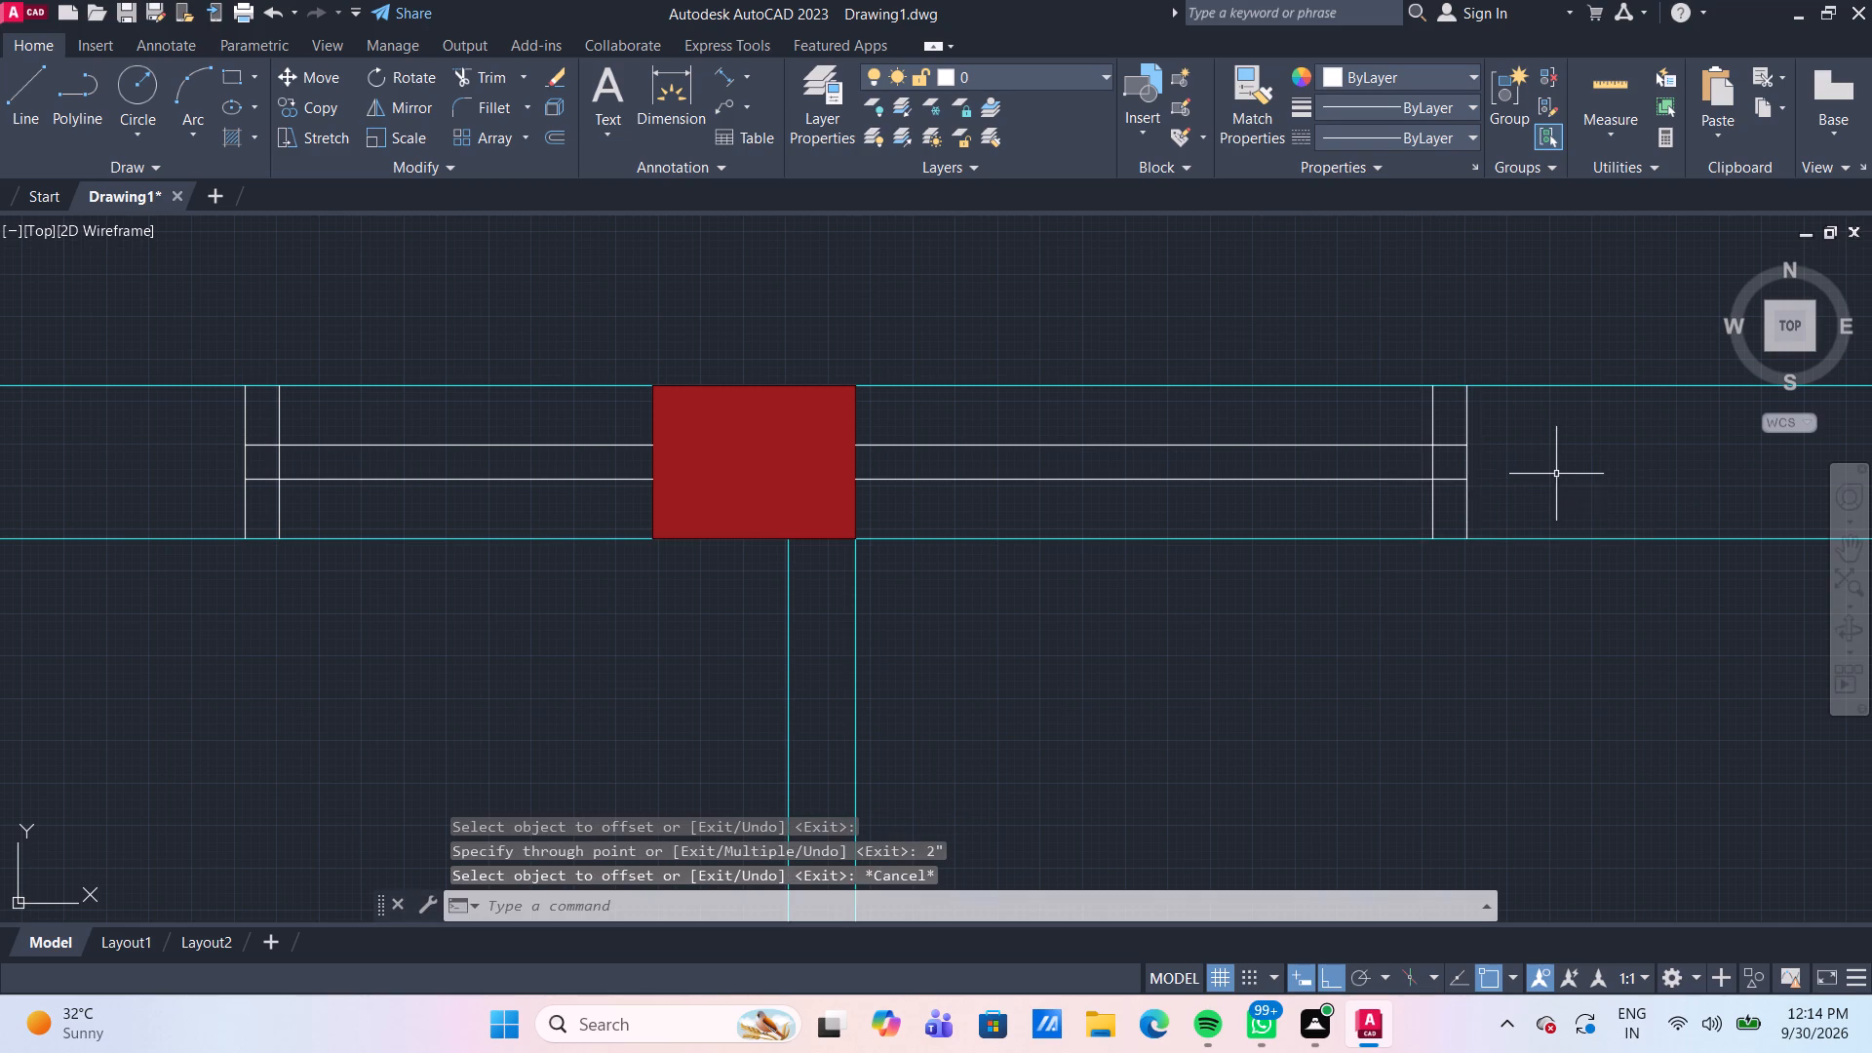
left_click(1454, 447)
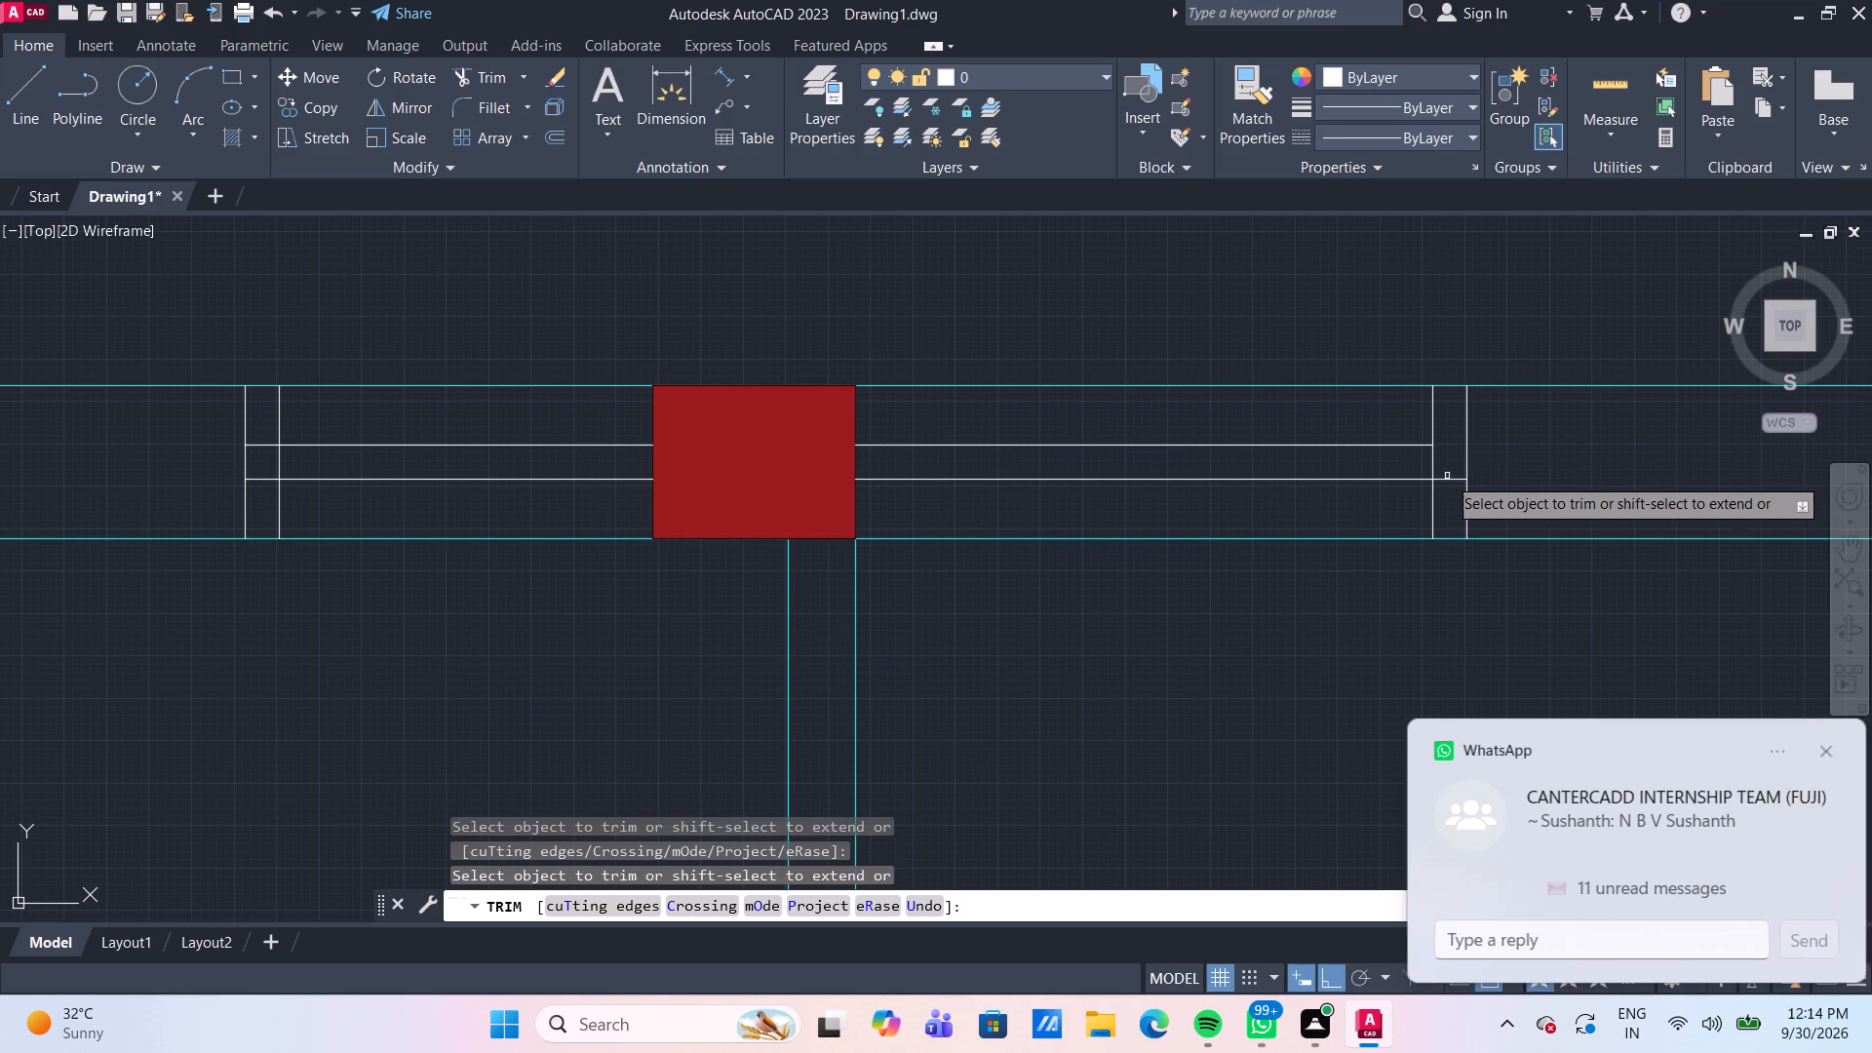
left_click(1450, 479)
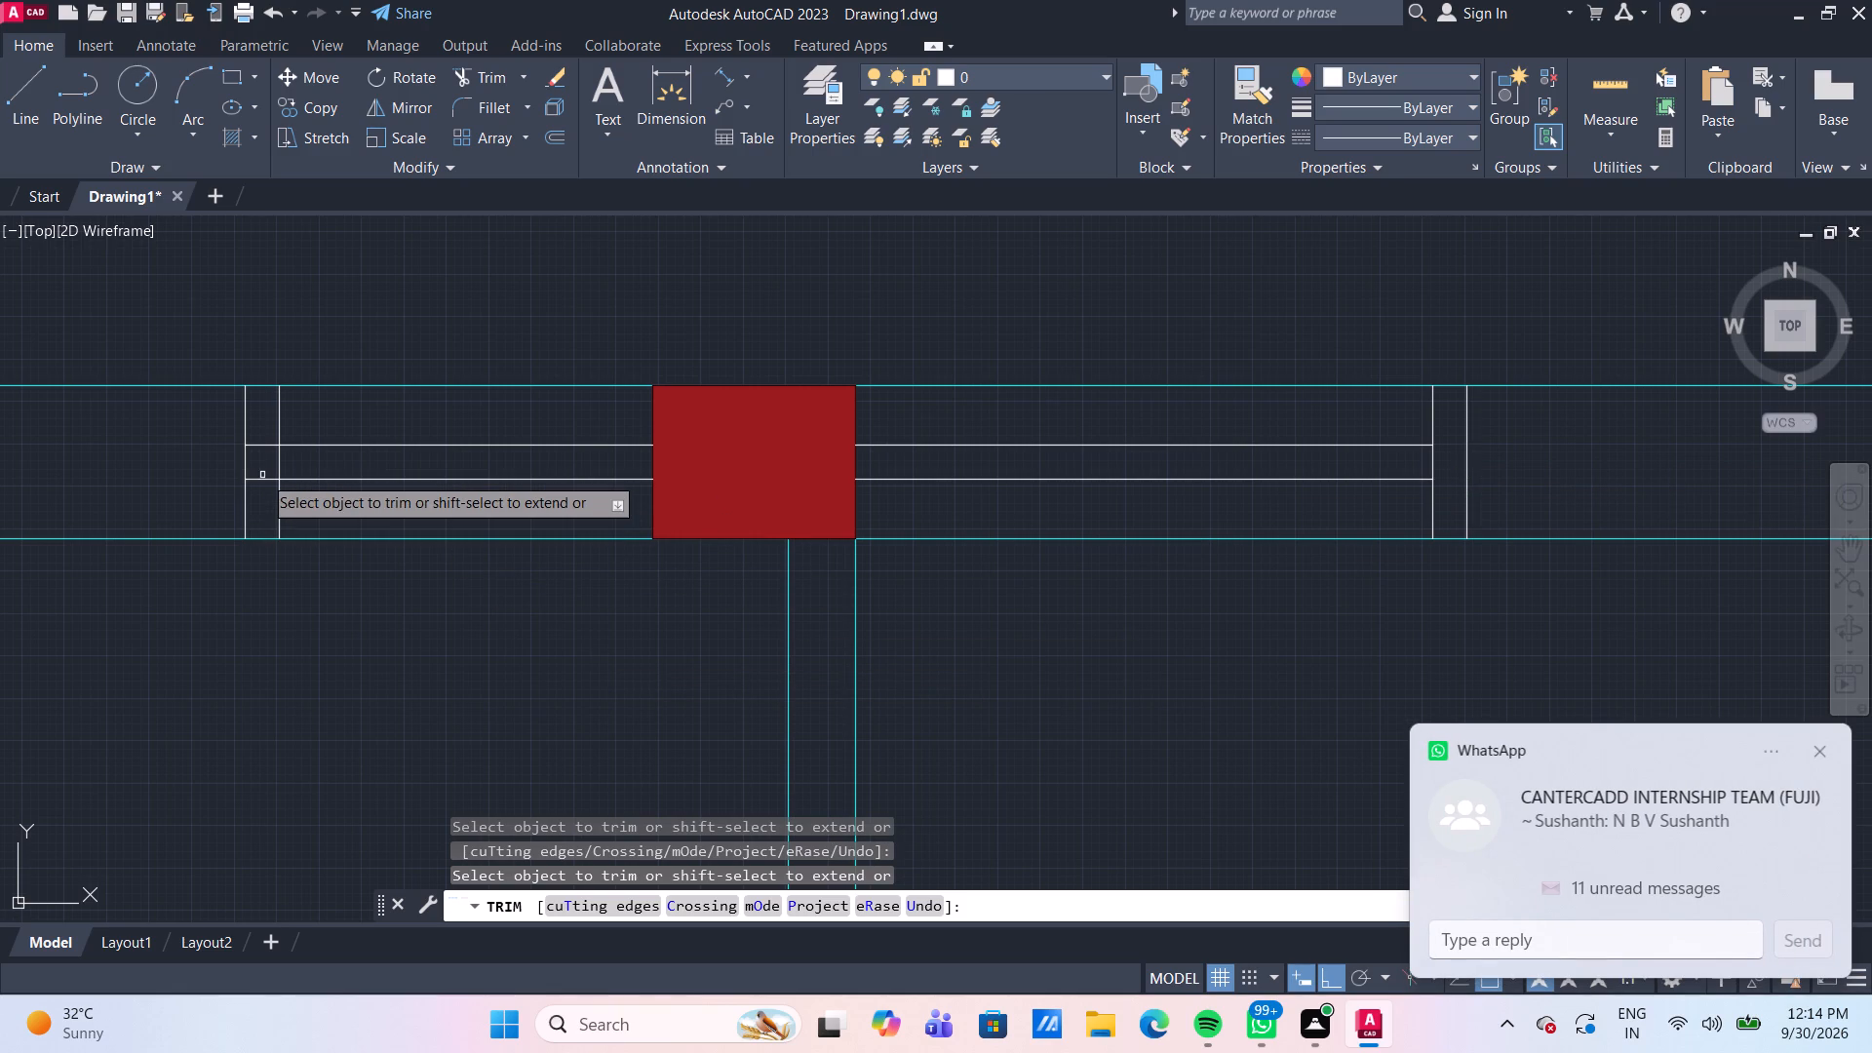
left_click_drag(253, 482, 256, 473)
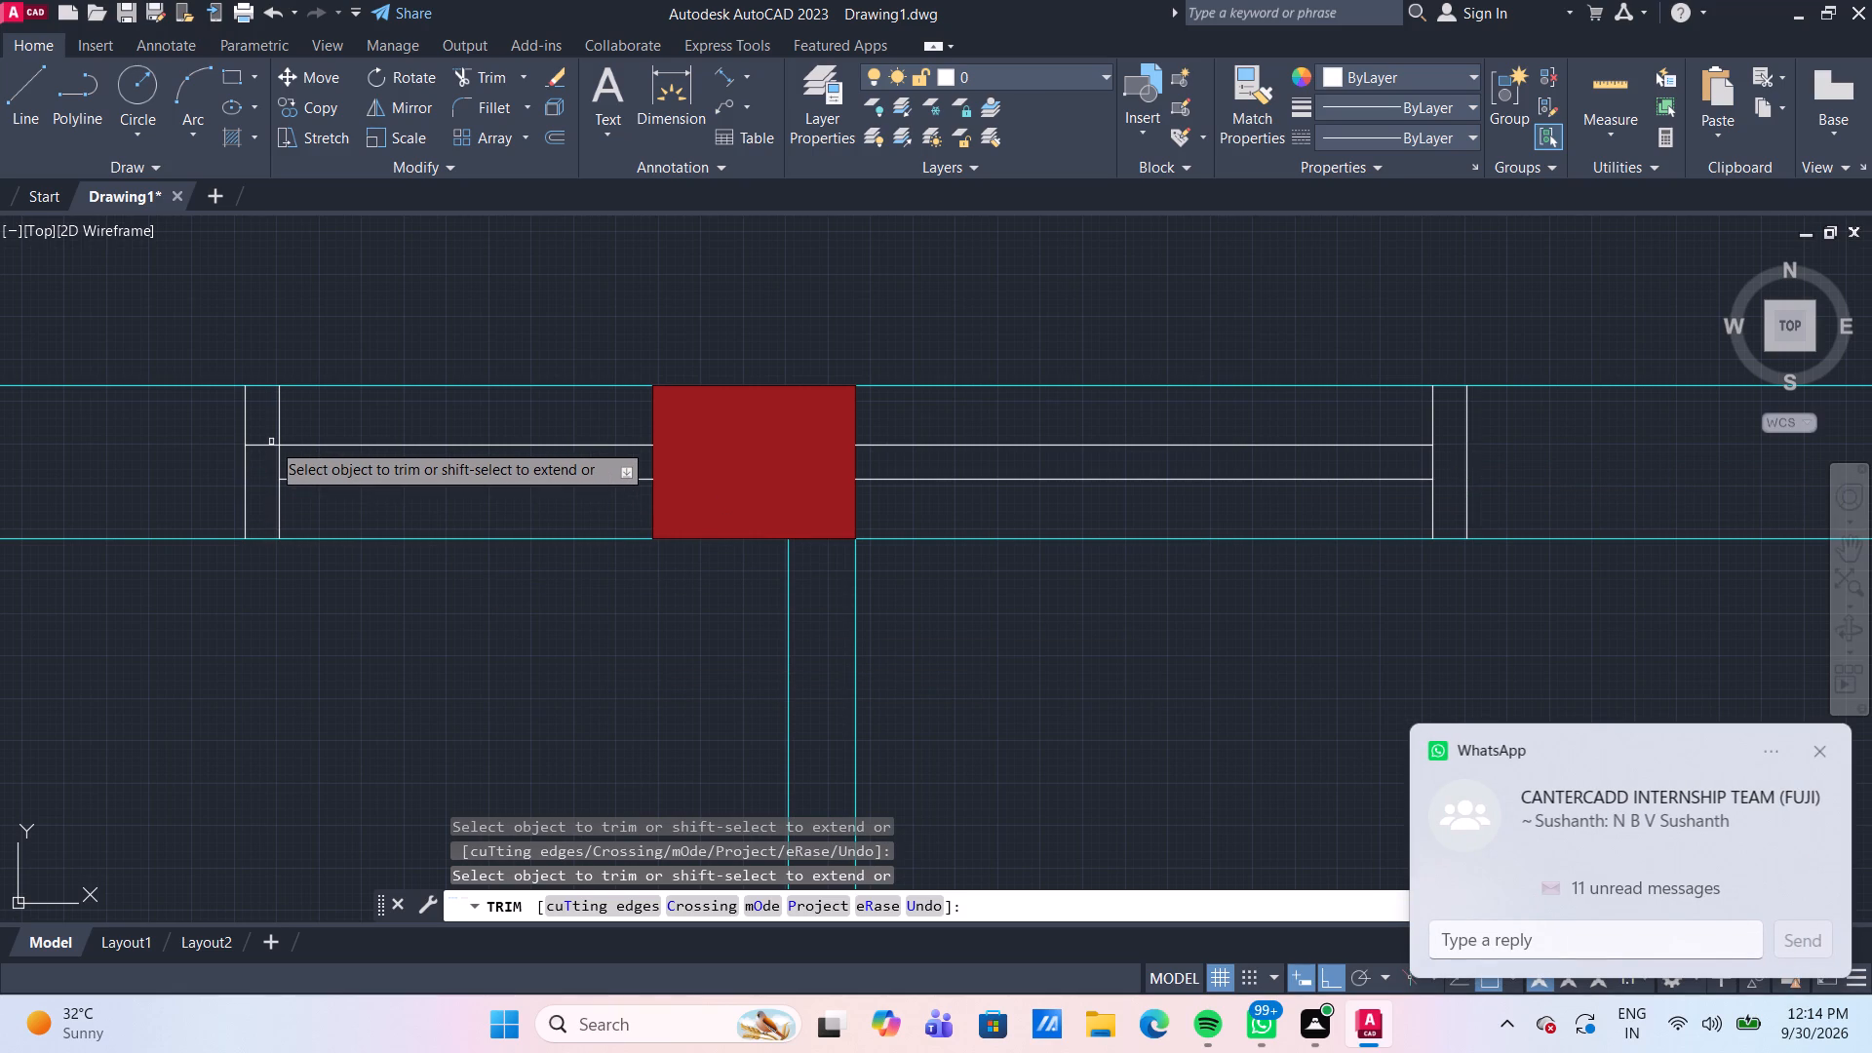
left_click(266, 448)
scroll(280, 458, "down", 3)
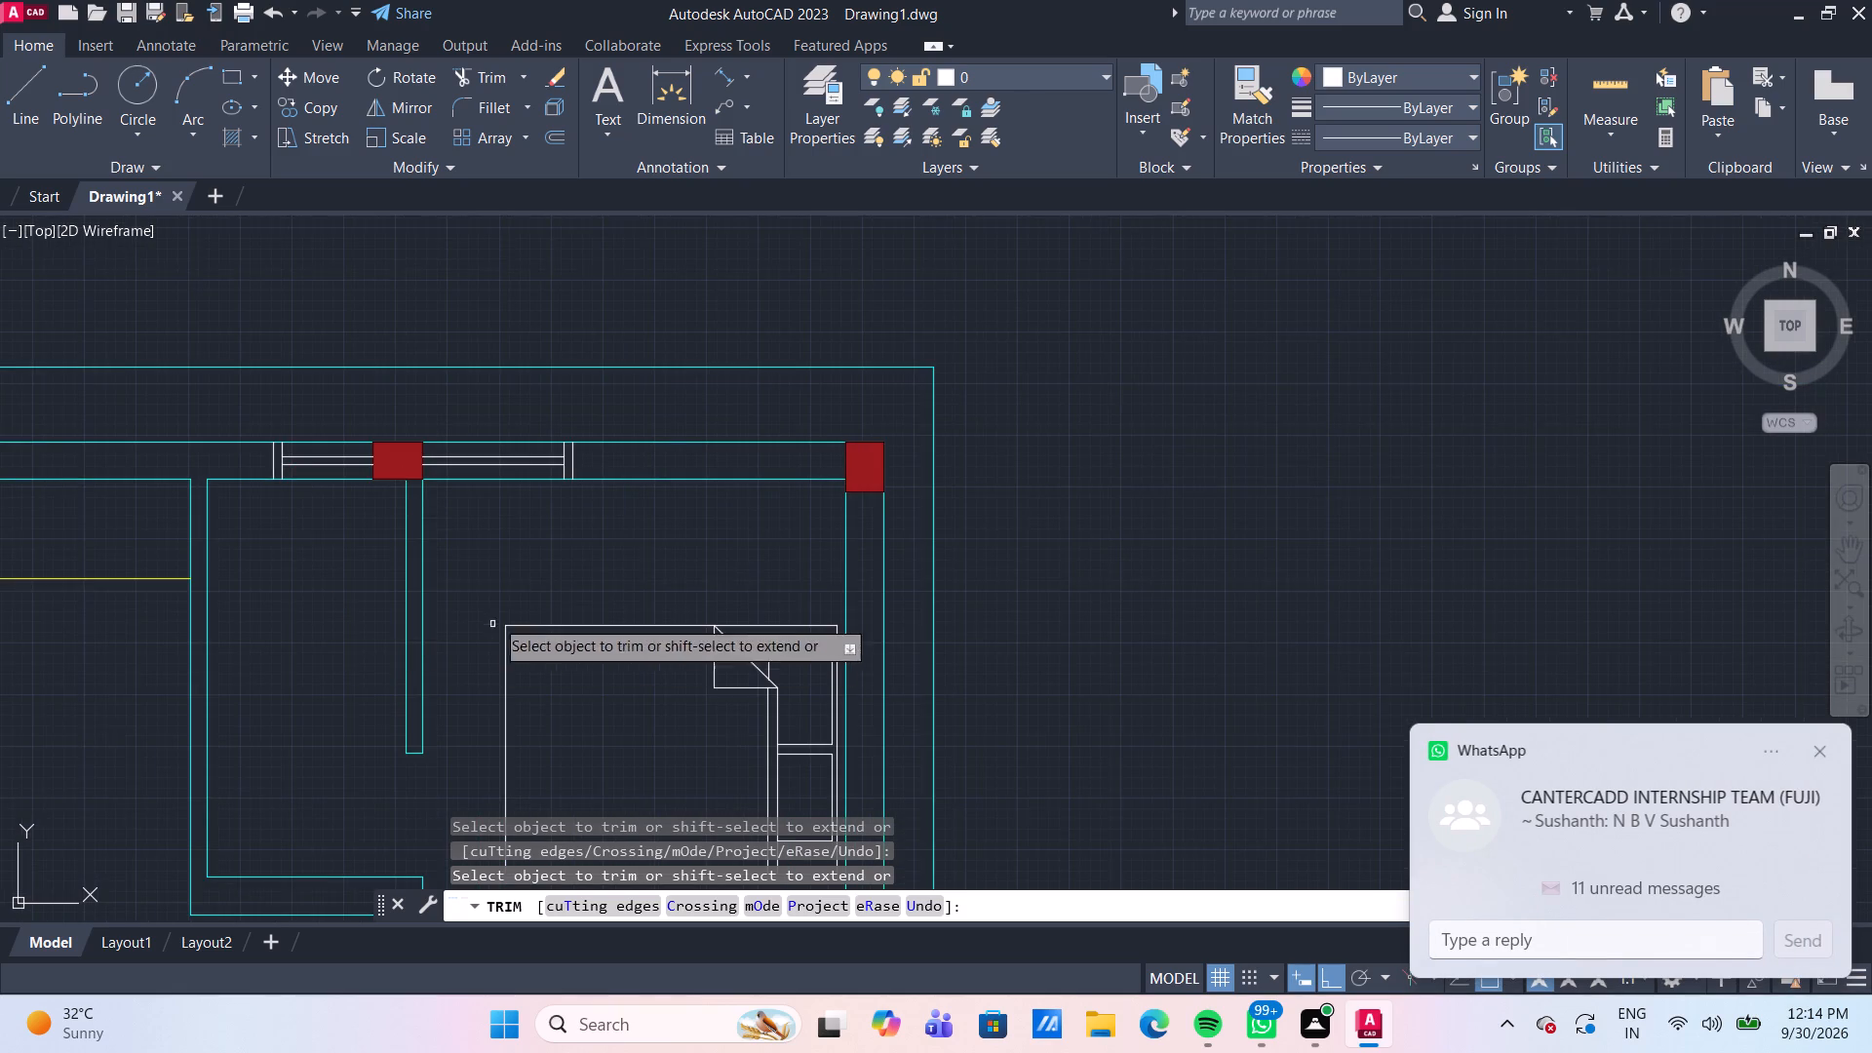
middle_click_drag(501, 555, 656, 456)
scroll(656, 456, "down", 2)
middle_click_drag(575, 500, 596, 452)
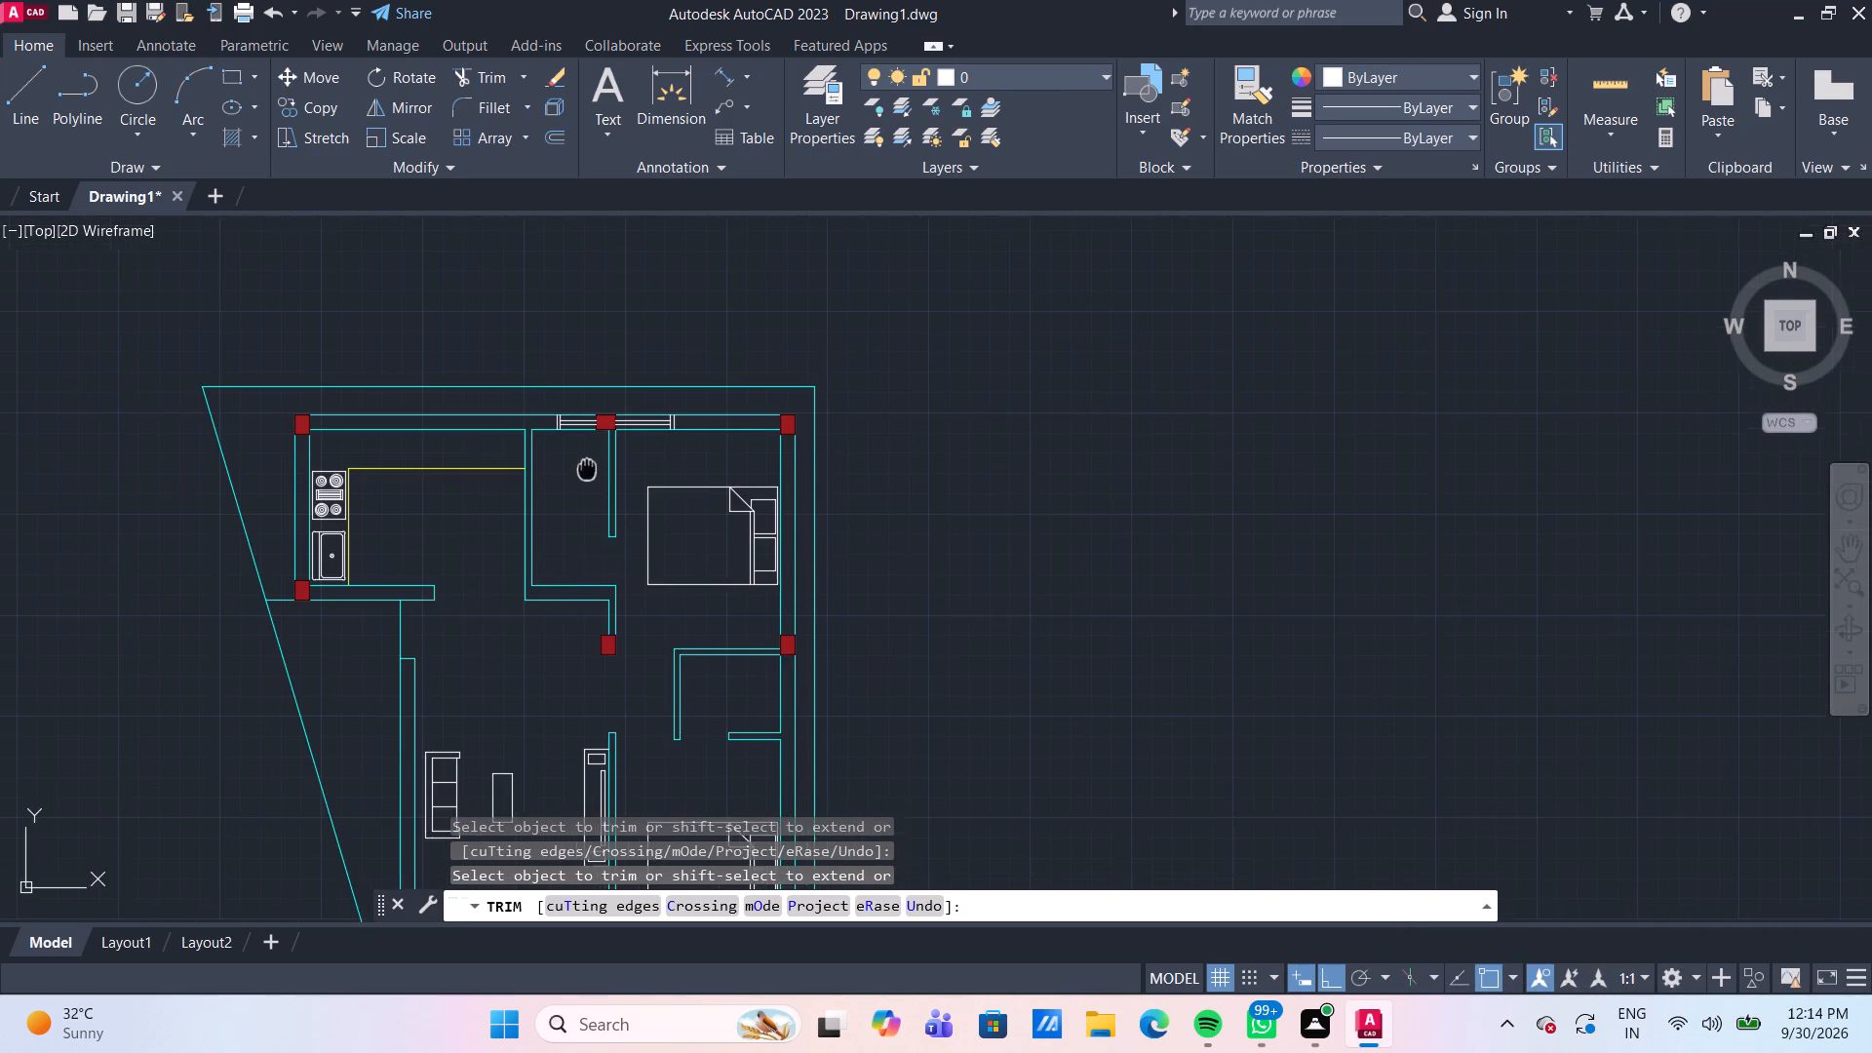
middle_click_drag(596, 452, 603, 448)
key("Escape")
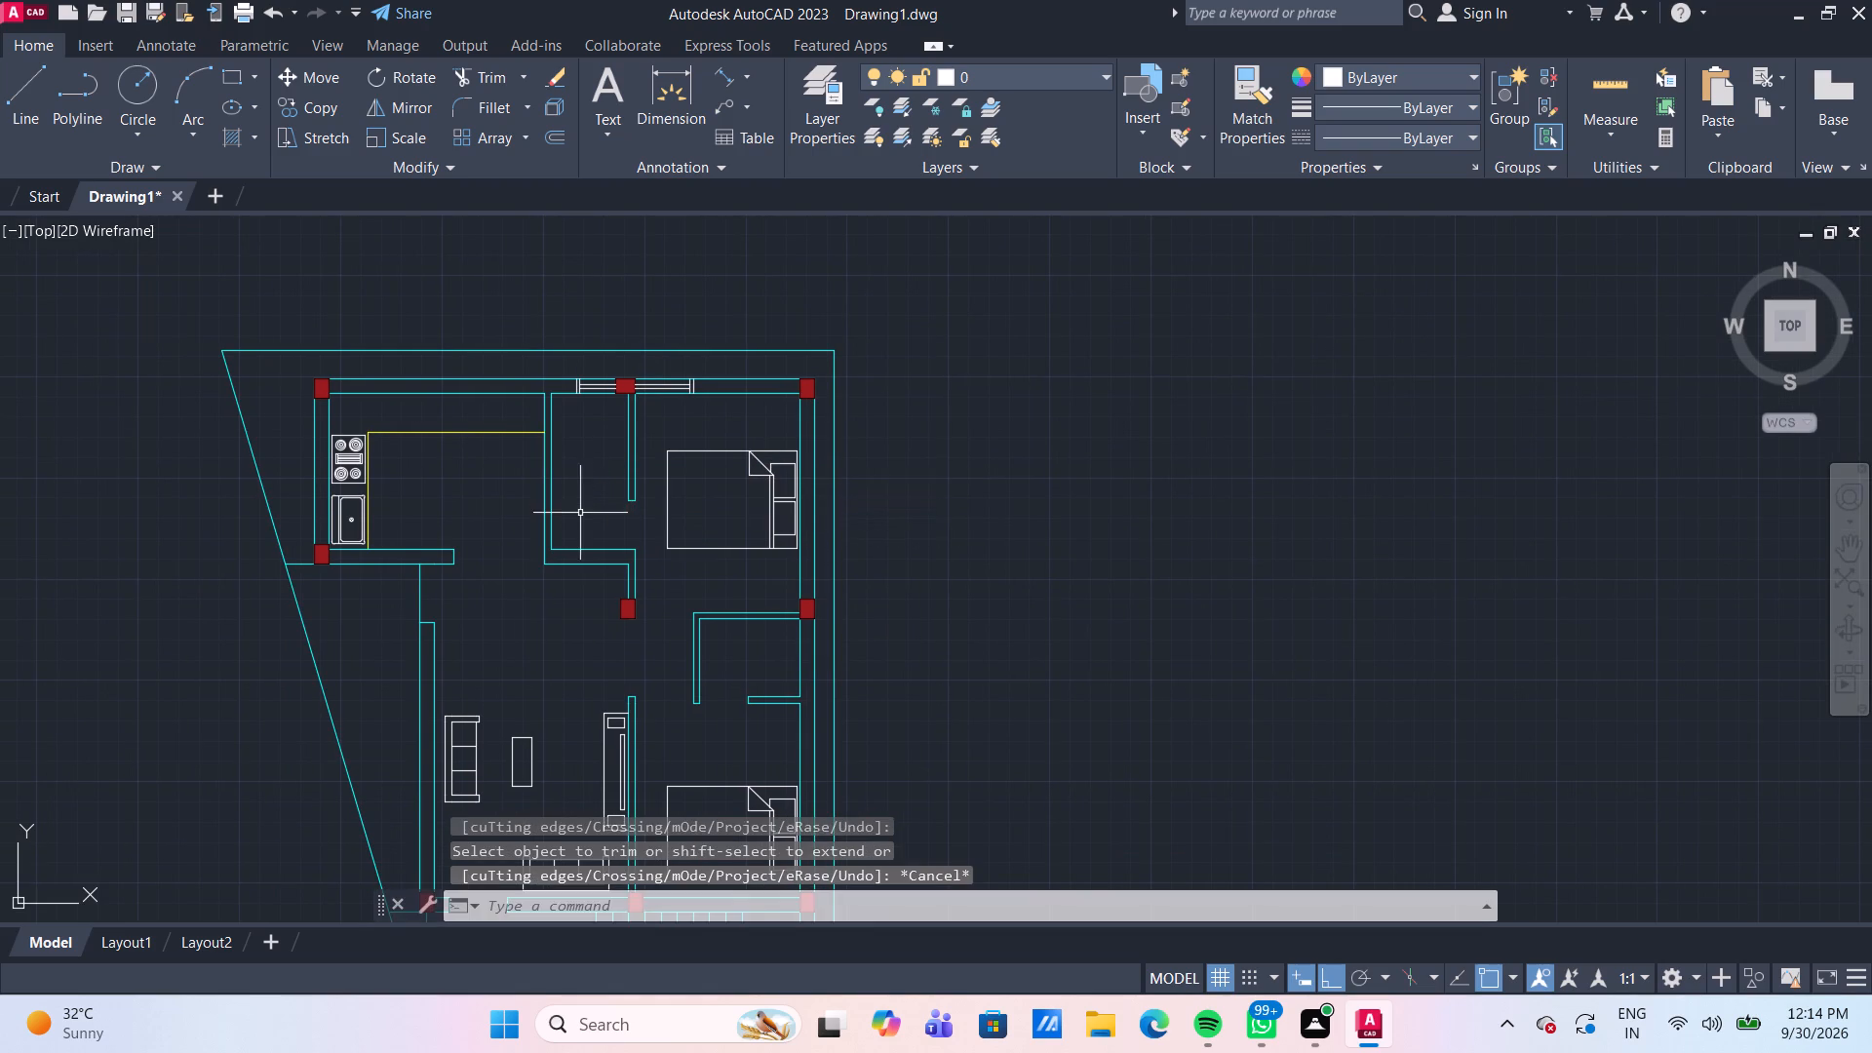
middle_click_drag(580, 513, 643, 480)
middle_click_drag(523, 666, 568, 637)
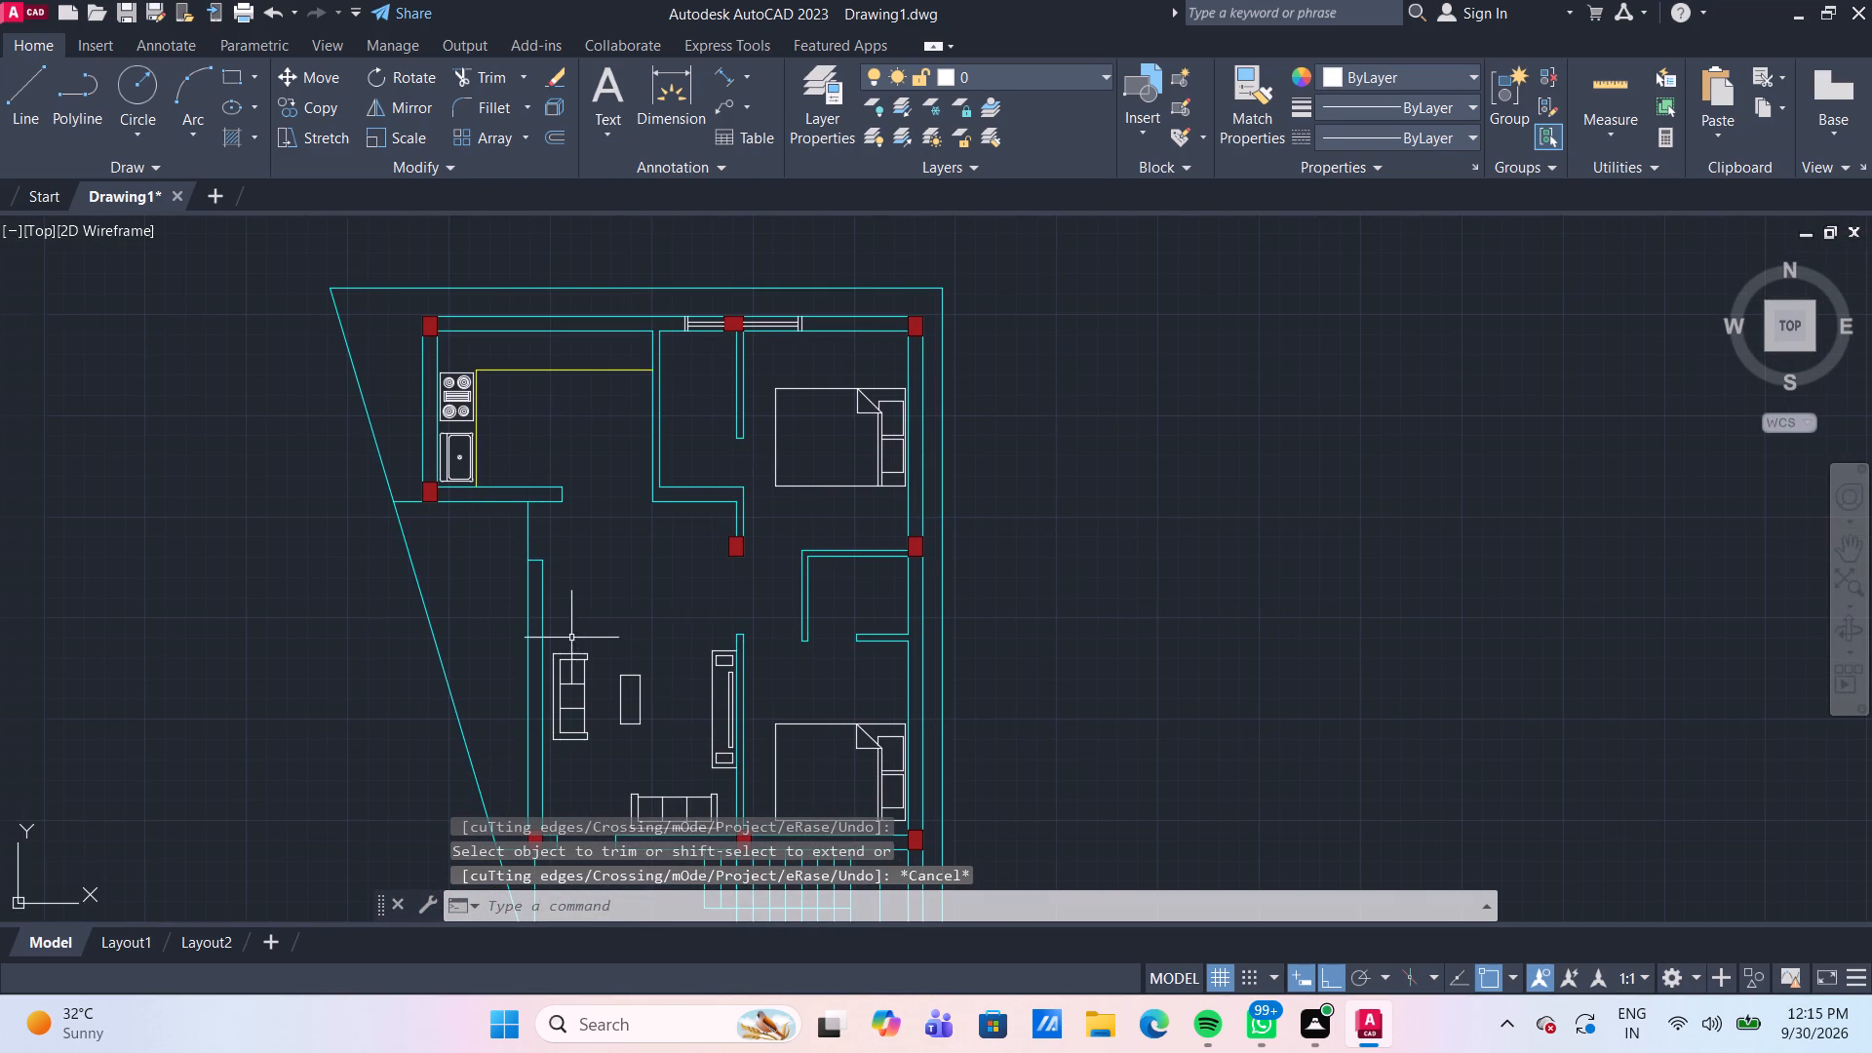
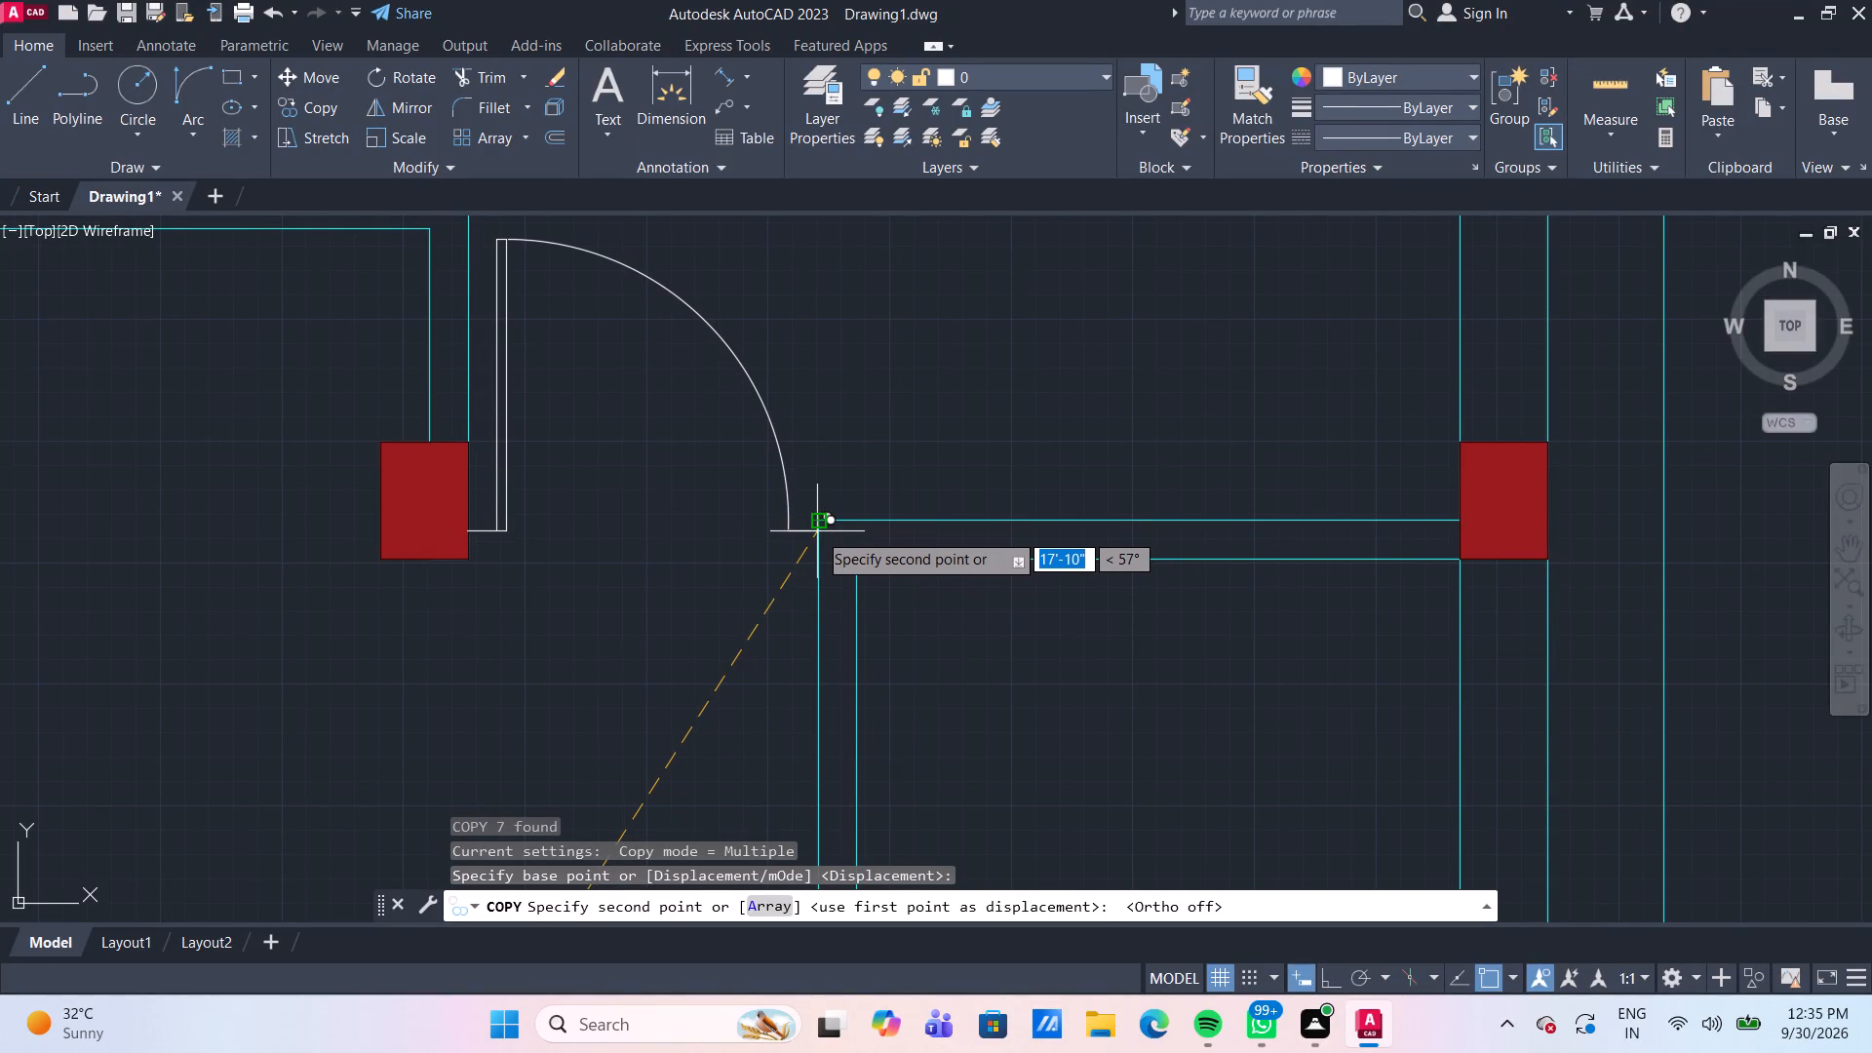
Place the door copy in the upper bedroom's opening, with its free jamb end against the wall corner opposite the column.
scroll(819, 545, "up", 2)
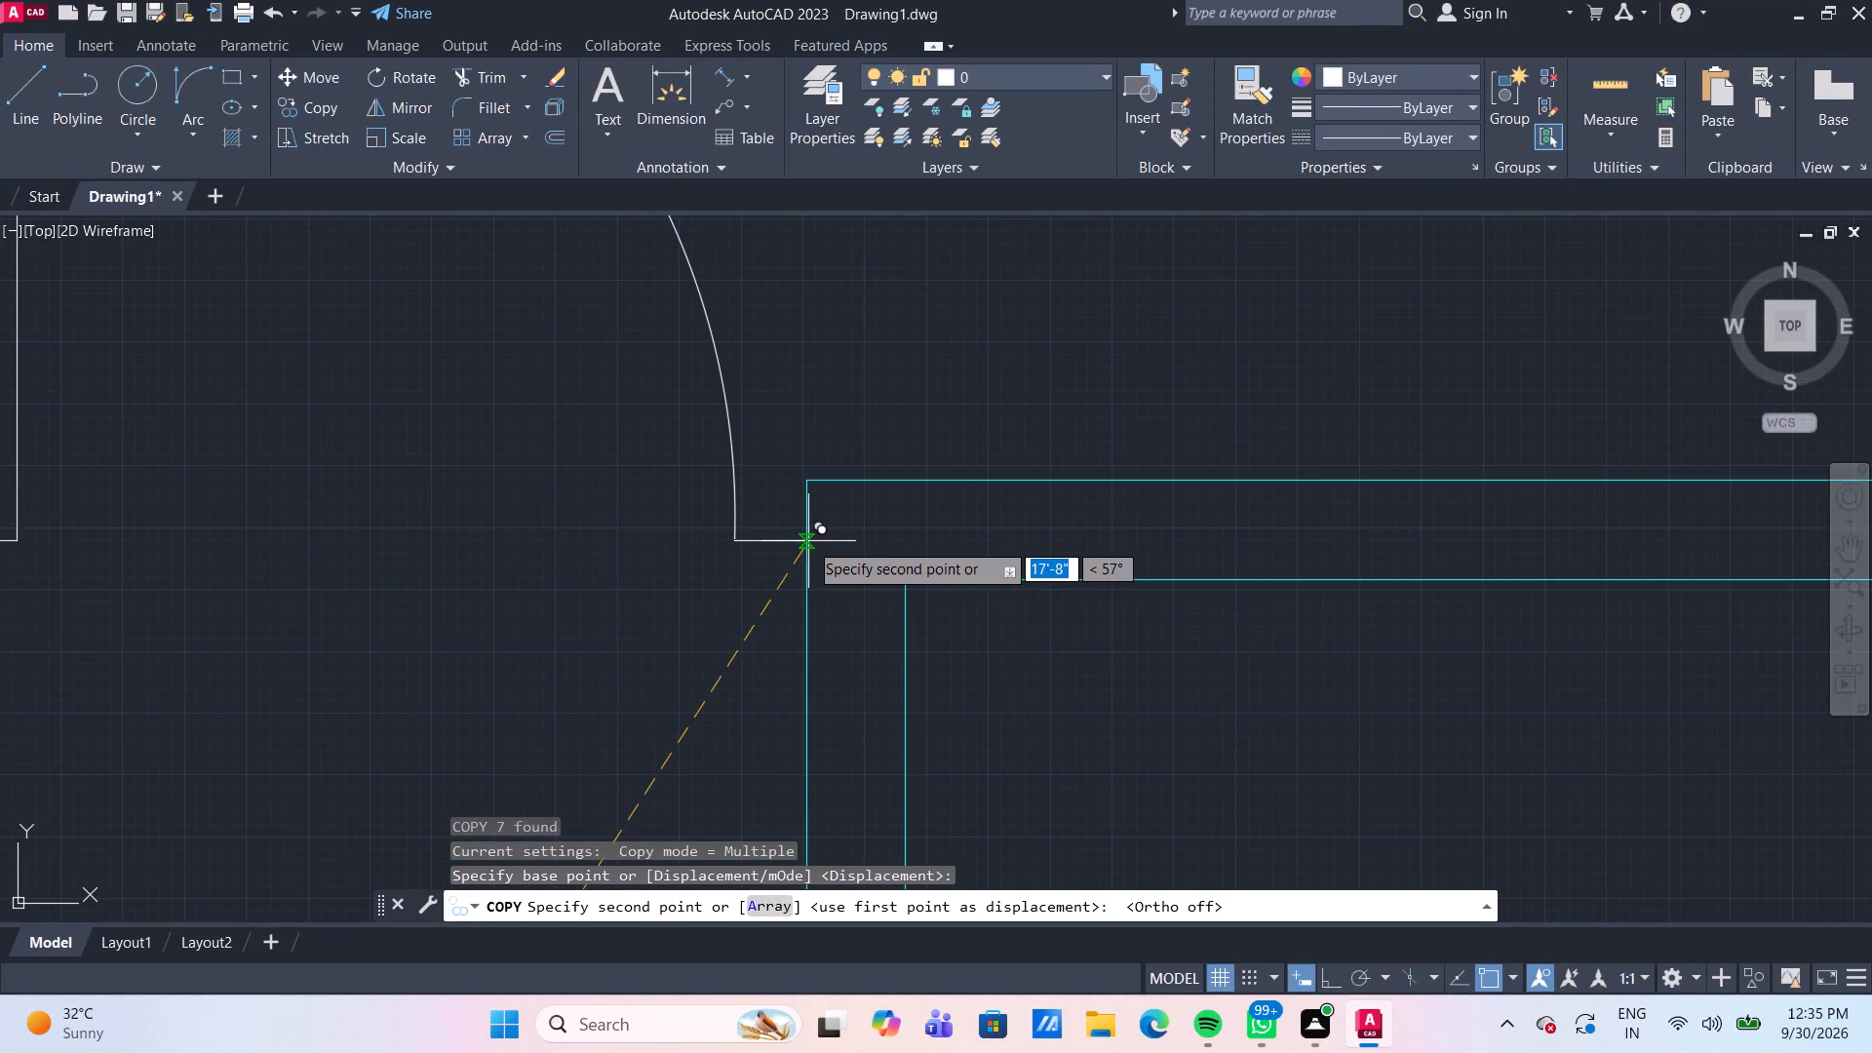
scroll(808, 541, "down", 1)
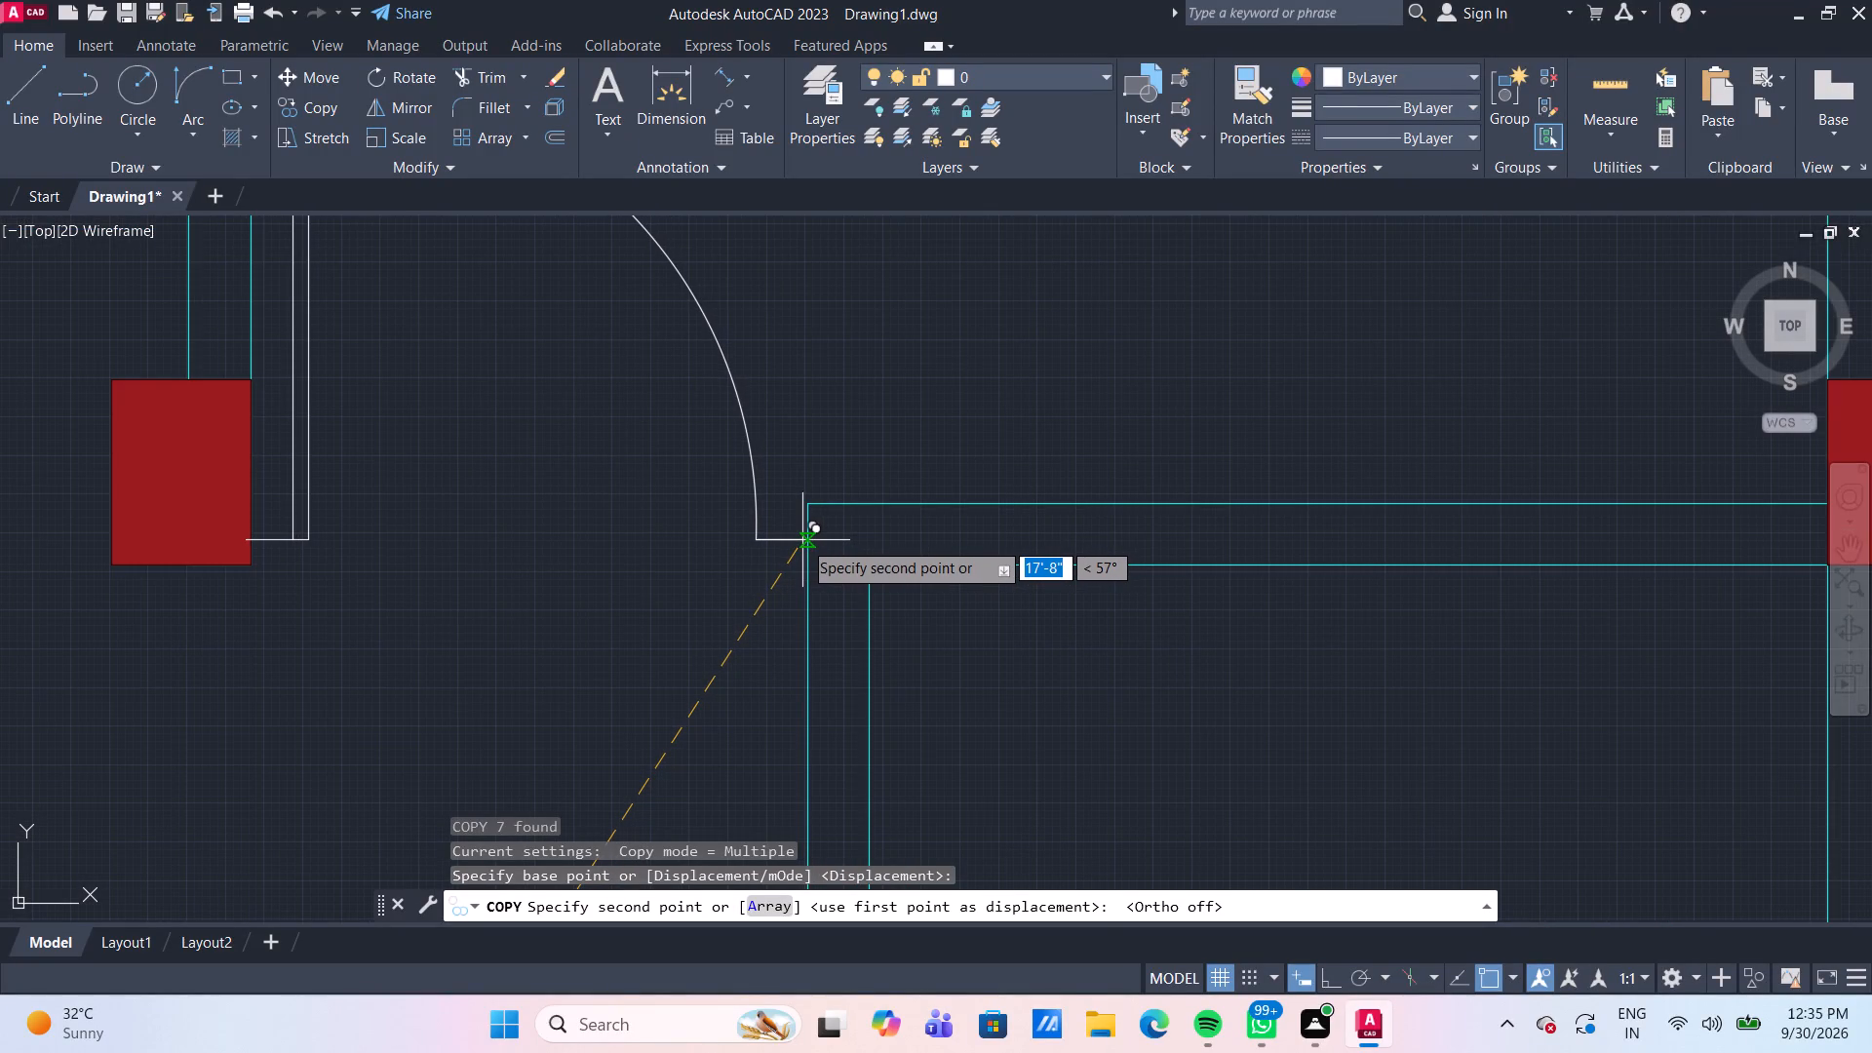
left_click(804, 543)
scroll(1031, 692, "down", 2)
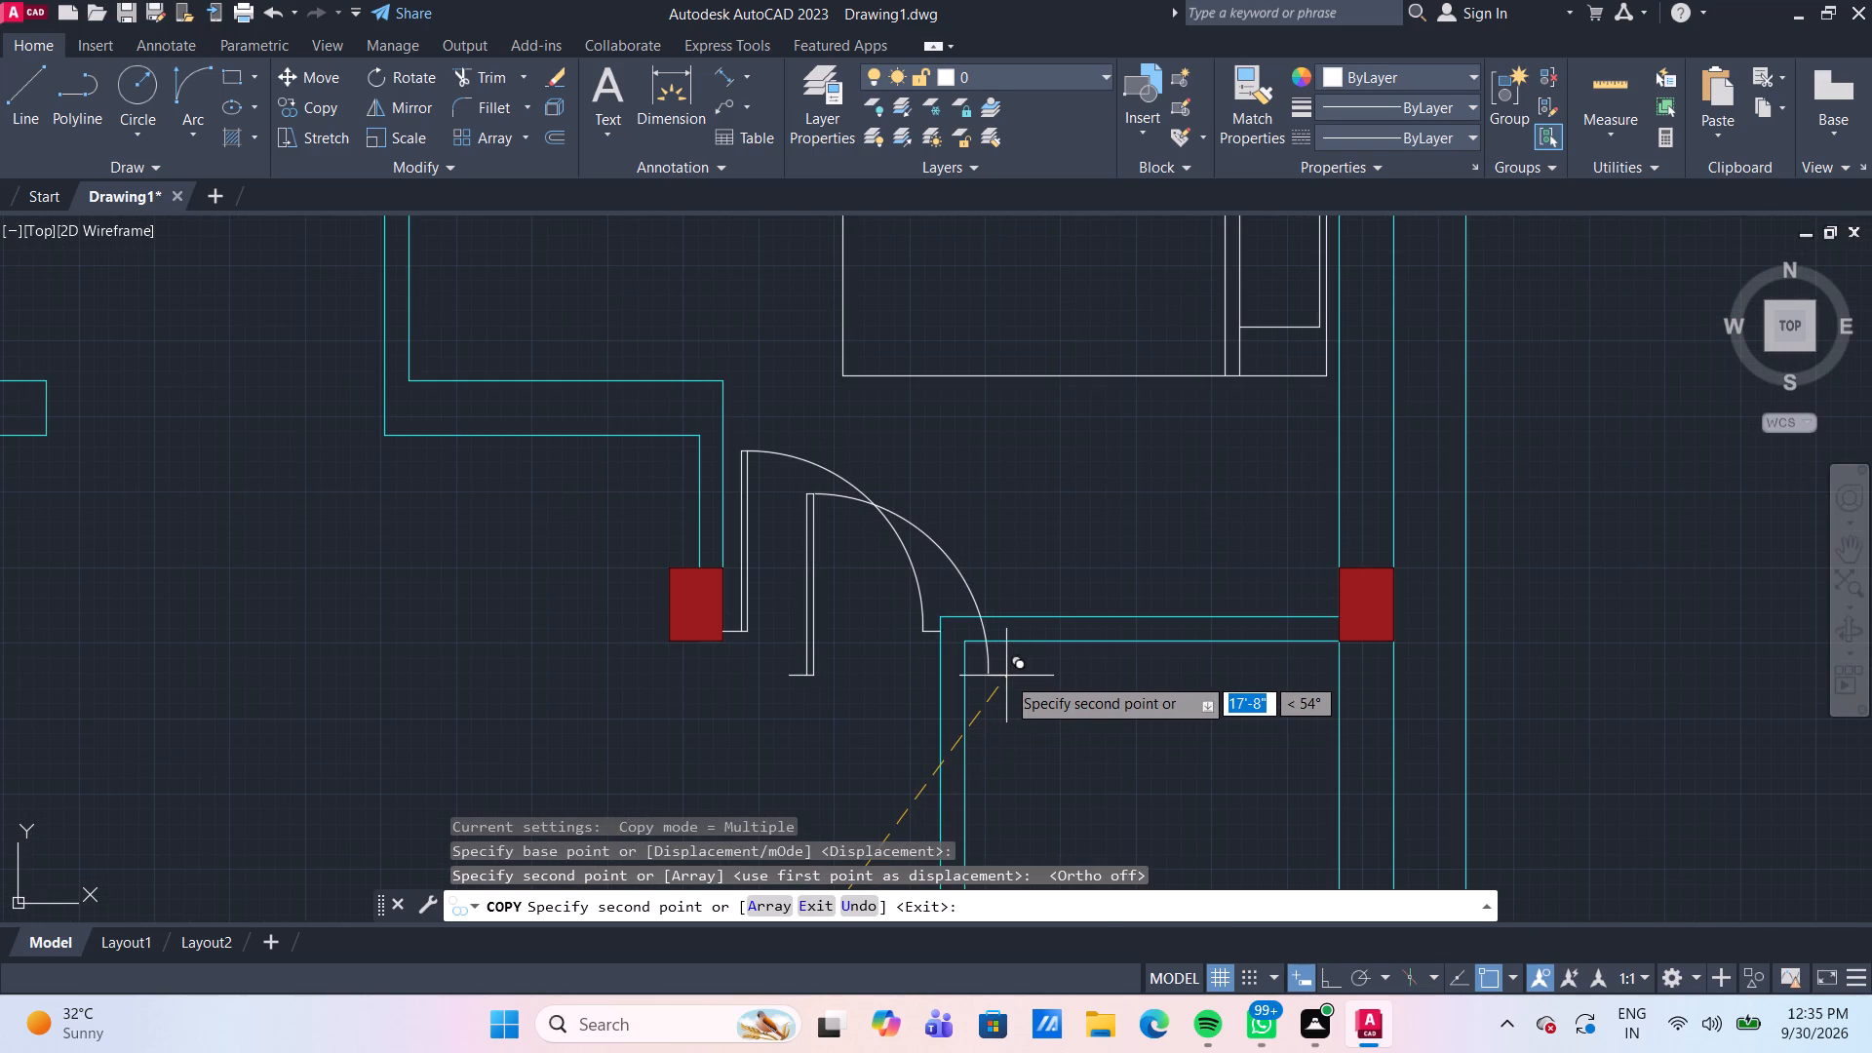
key("Escape")
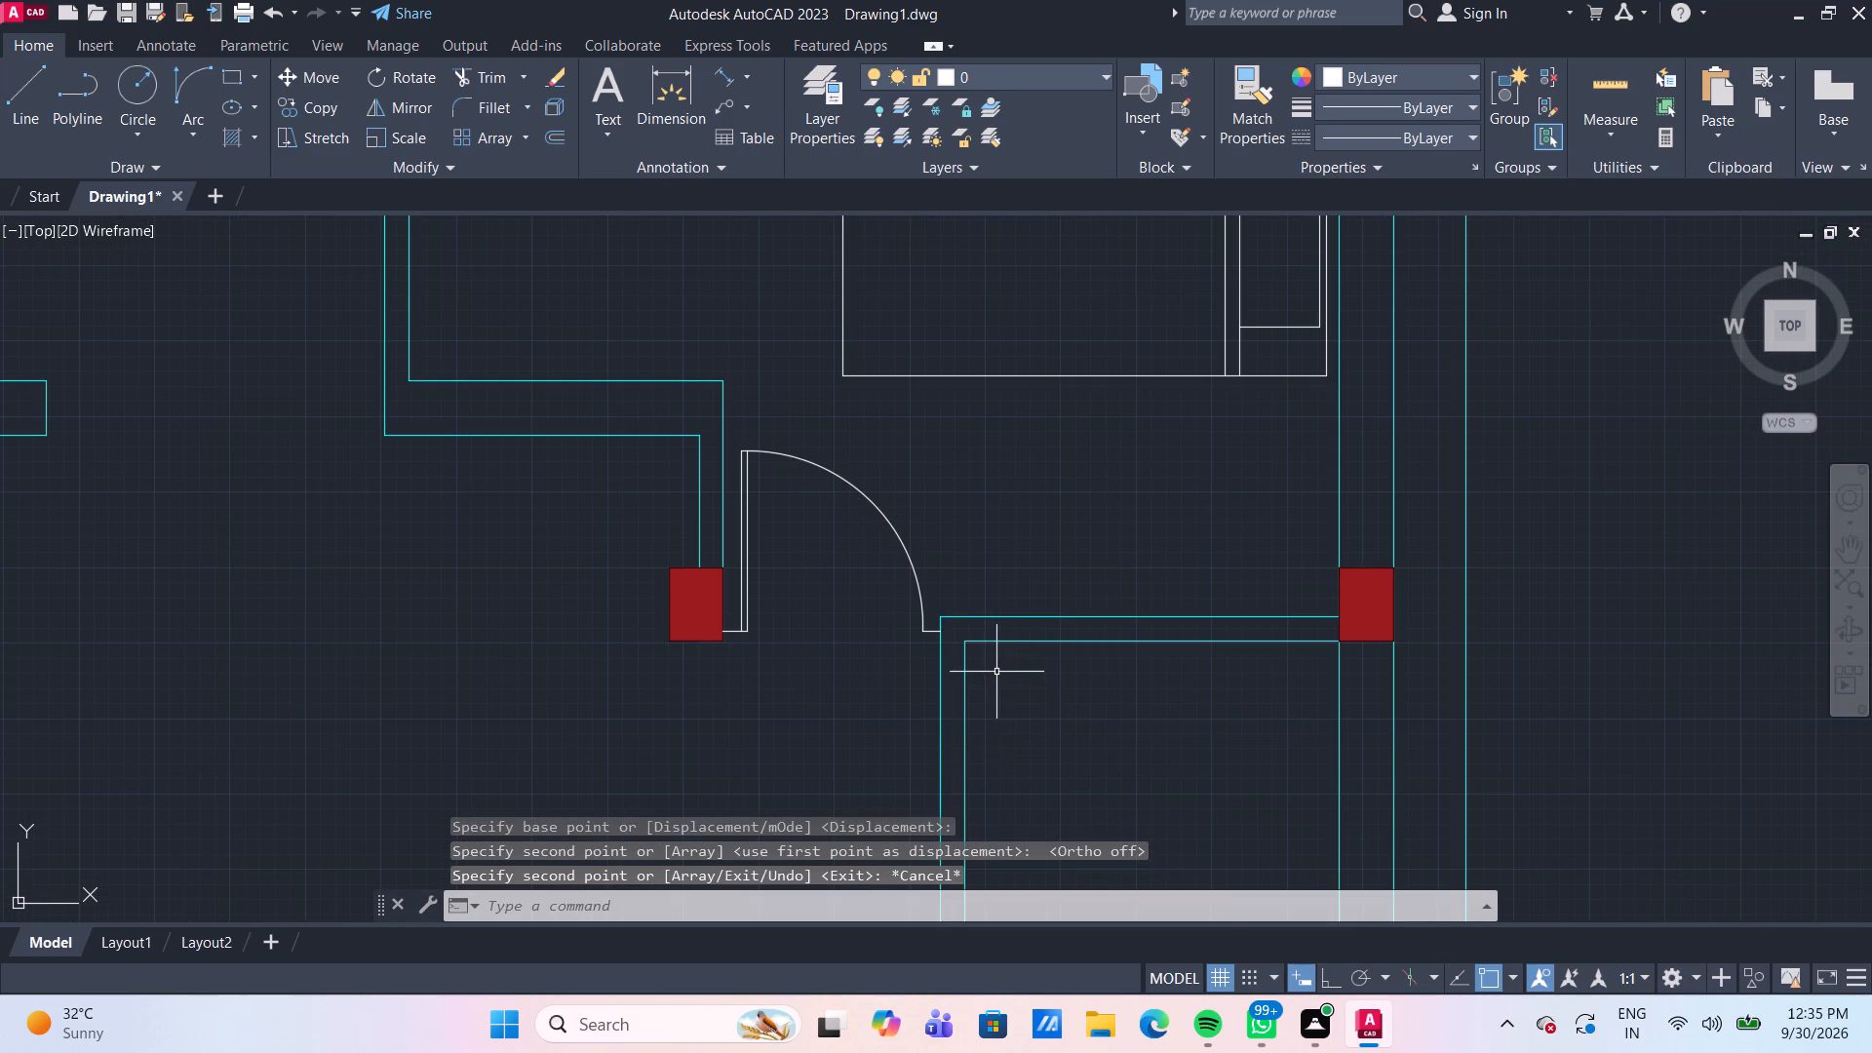
Ungroup the door placed in the upper bedroom opening and the entrance door beside the living-room sofa.
scroll(959, 644, "down", 2)
scroll(939, 595, "up", 1)
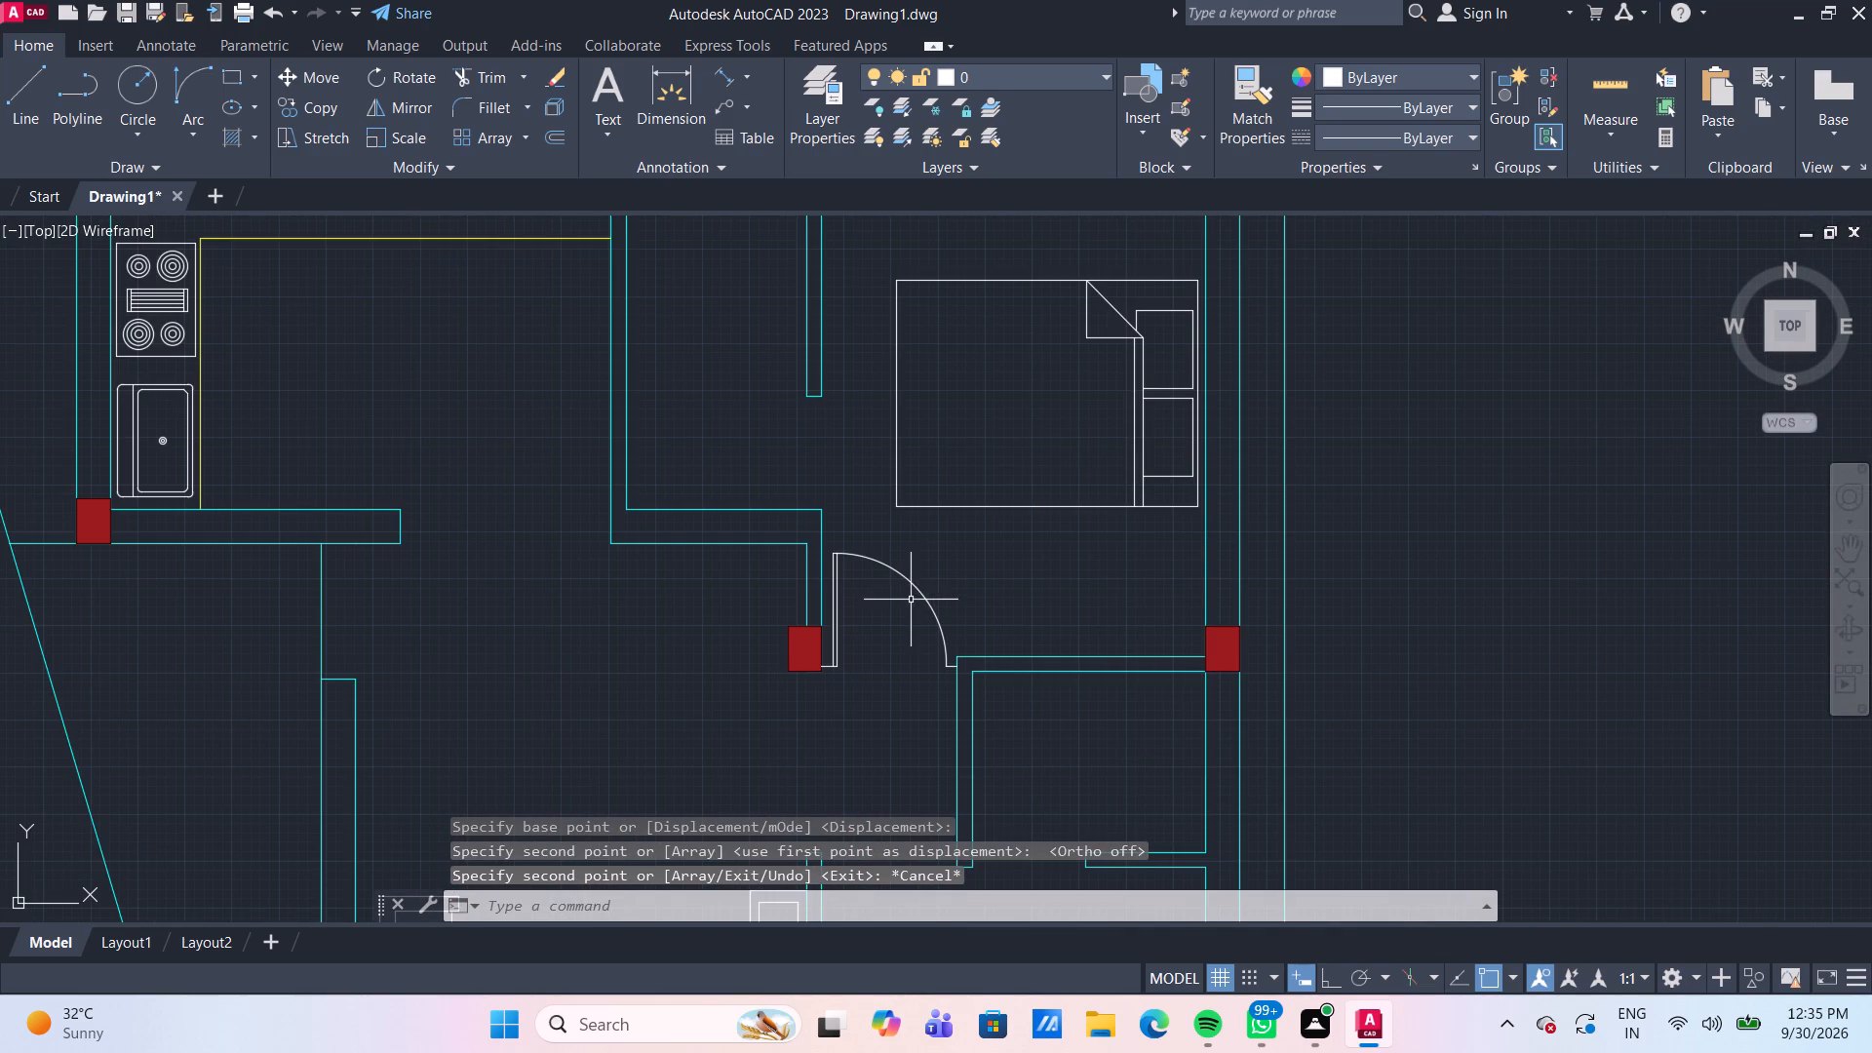
left_click(916, 587)
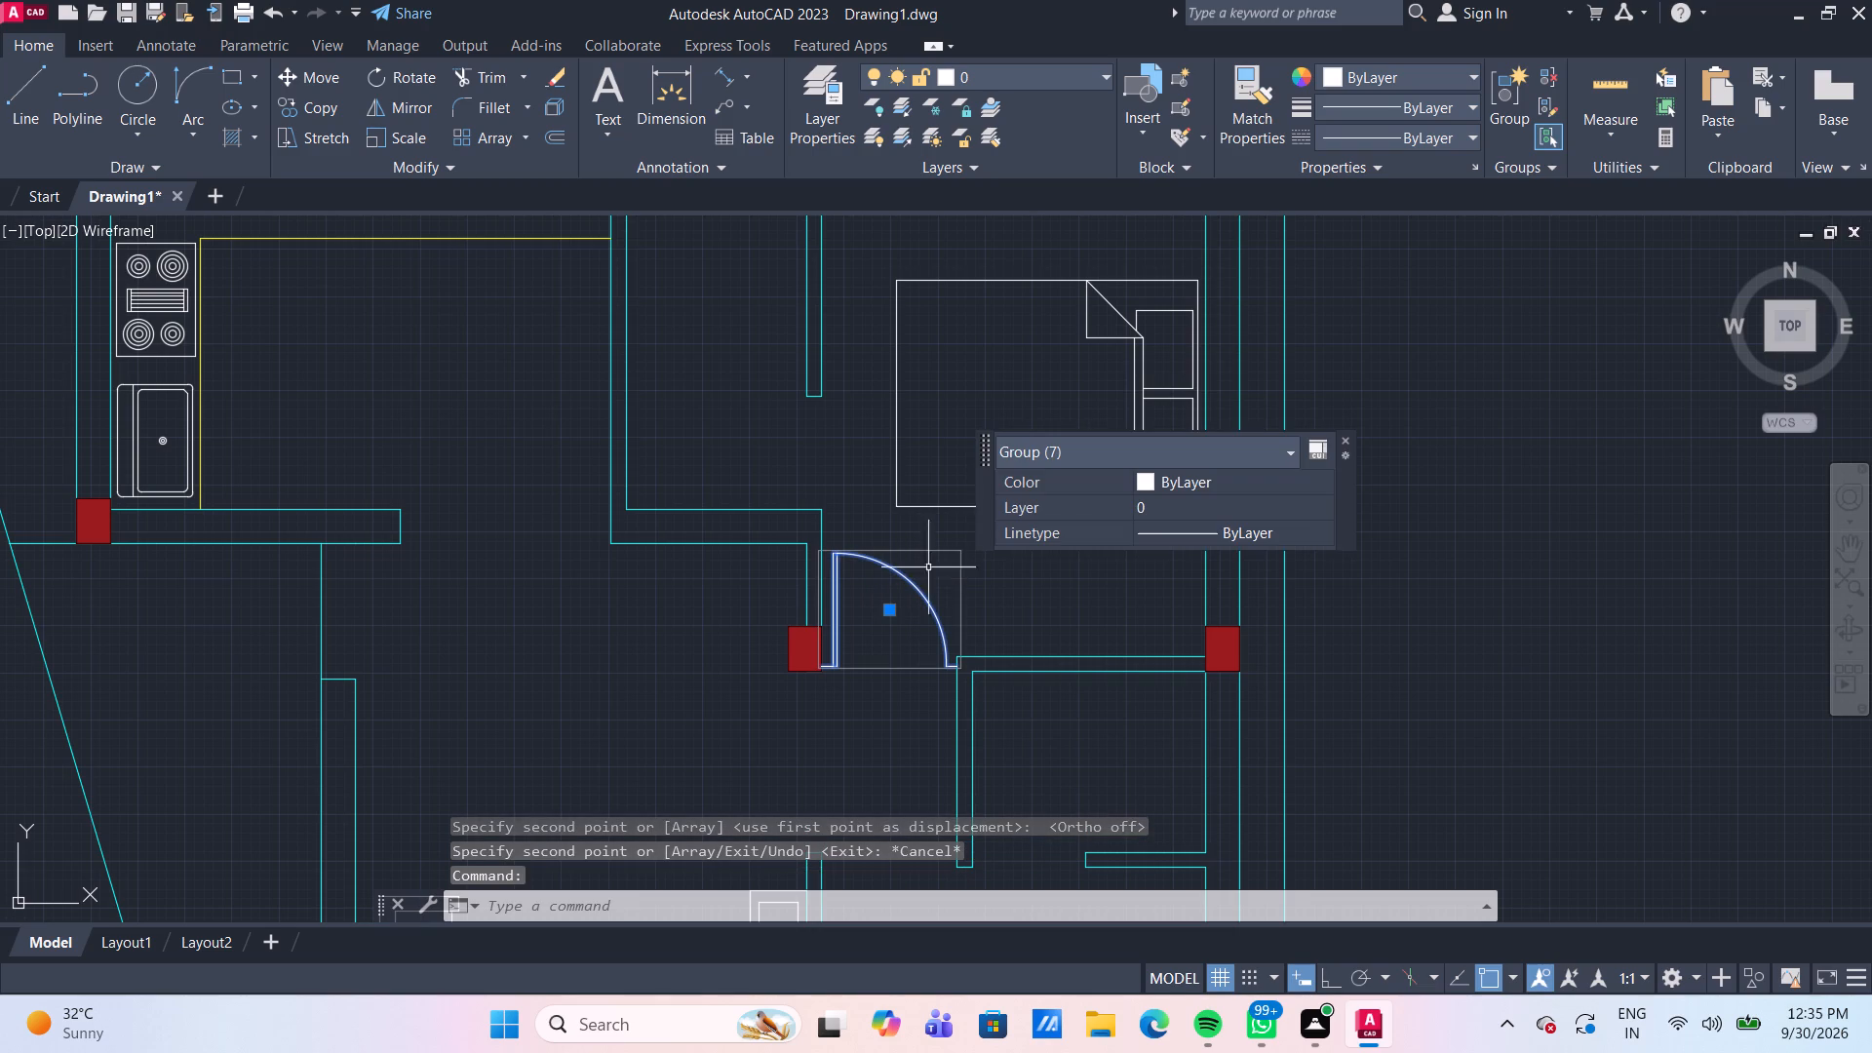
left_click(1550, 70)
scroll(1550, 70, "down", 3)
middle_click_drag(762, 718, 942, 103)
scroll(942, 103, "up", 1)
scroll(937, 119, "down", 1)
left_click(666, 640)
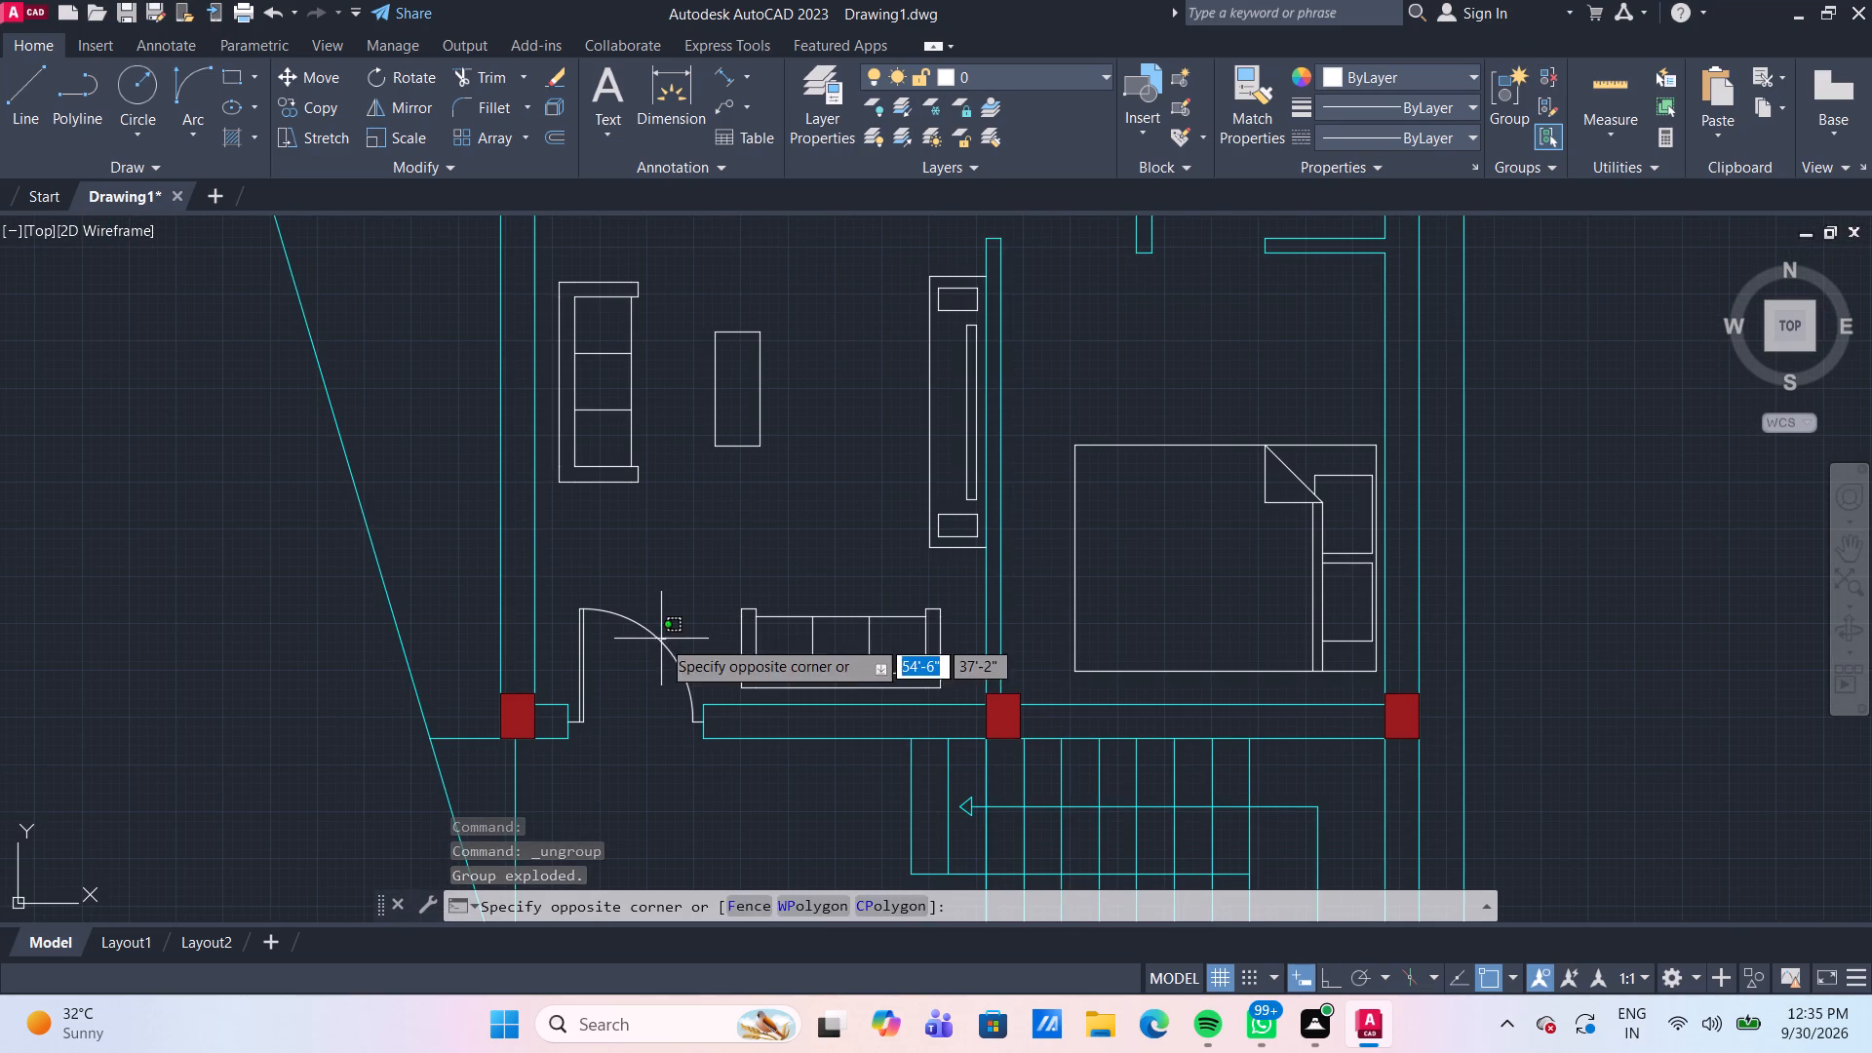
left_click(650, 637)
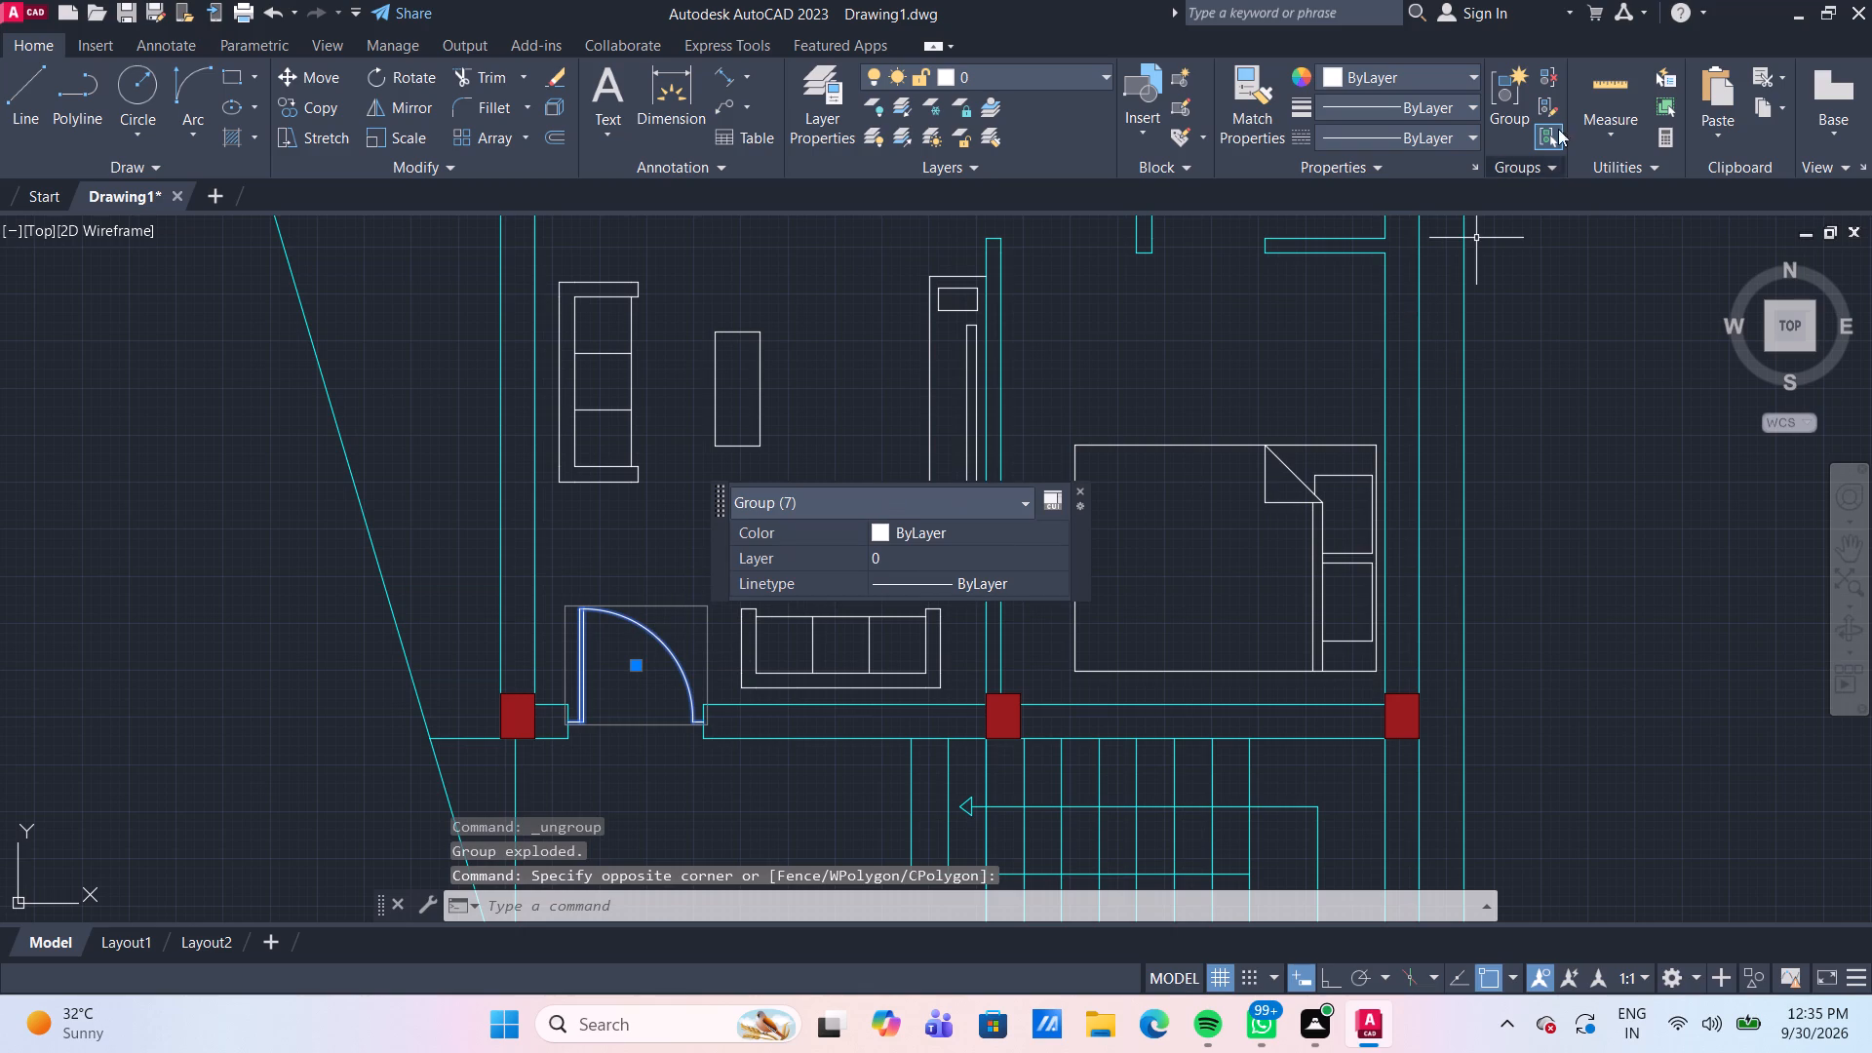
left_click(1548, 79)
Examine the openings around the living room, kitchen and bedrooms in the plan.
scroll(1414, 257, "down", 2)
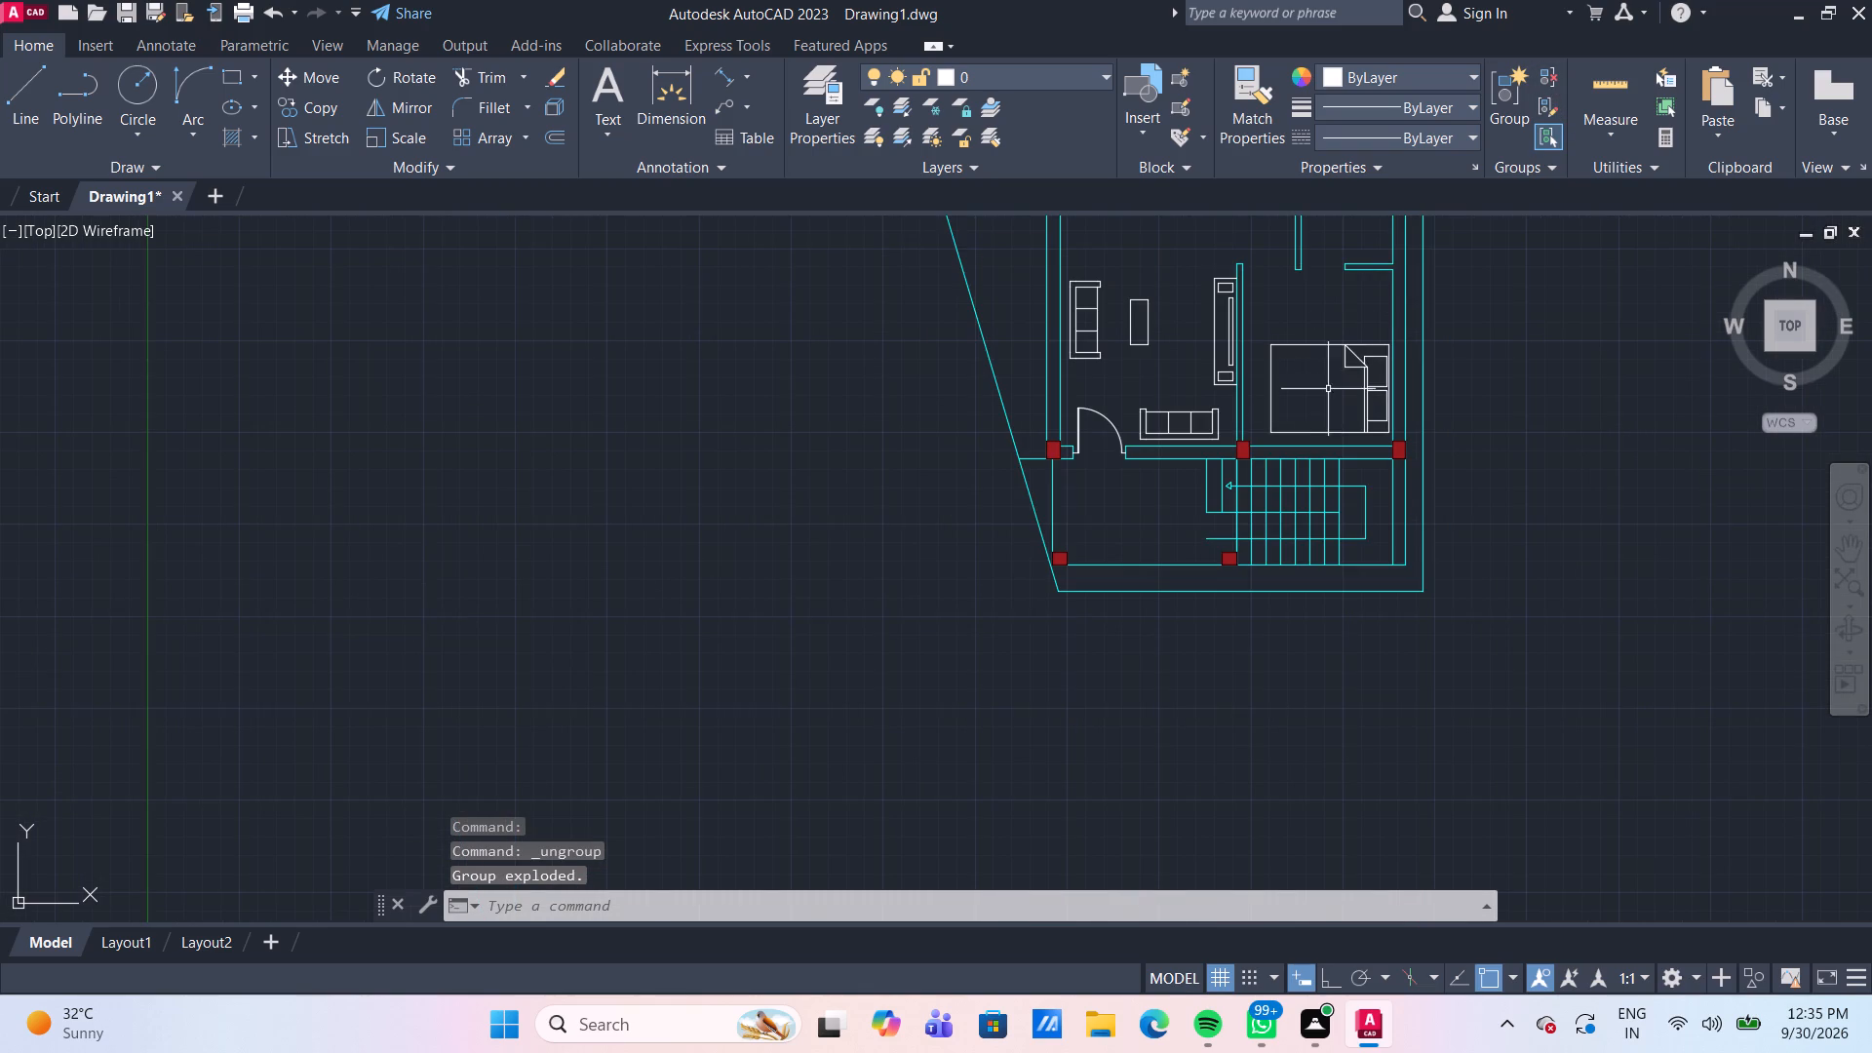
scroll(1100, 384, "up", 2)
middle_click_drag(1162, 390, 1055, 451)
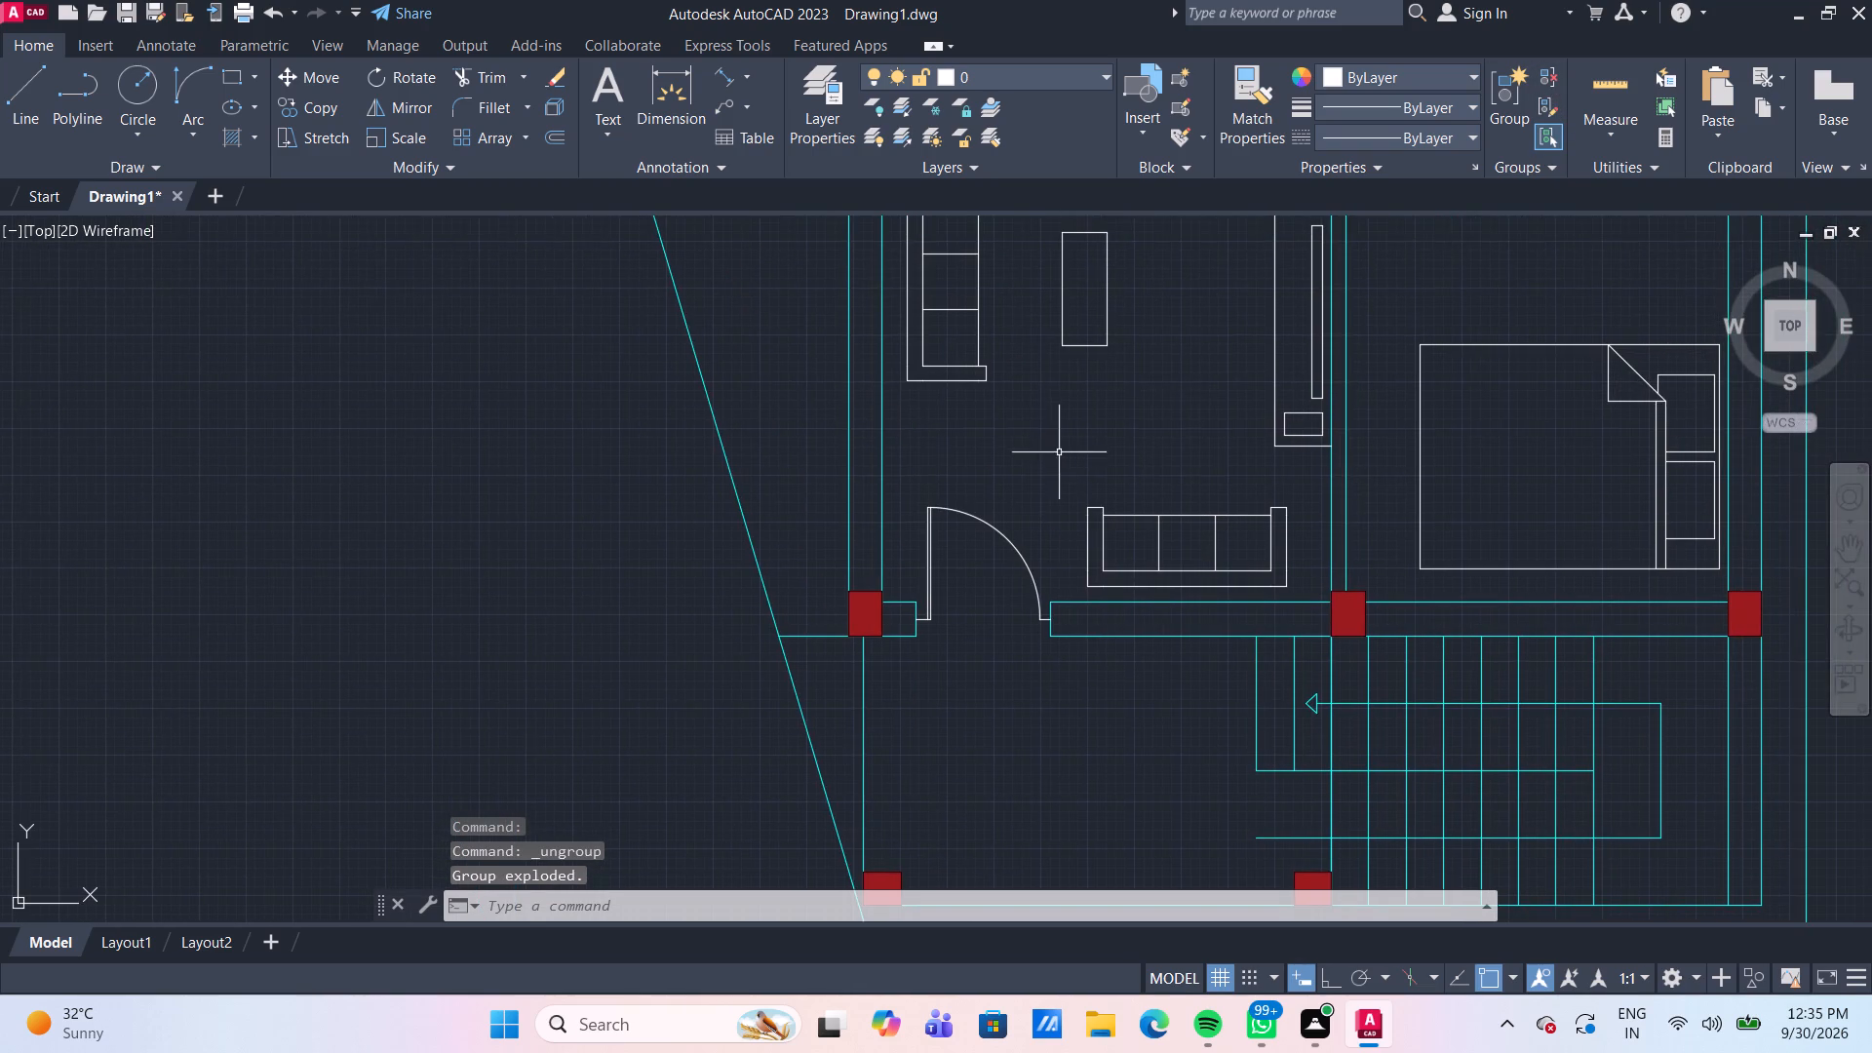
scroll(1047, 479, "down", 1)
middle_click_drag(1044, 479, 1015, 507)
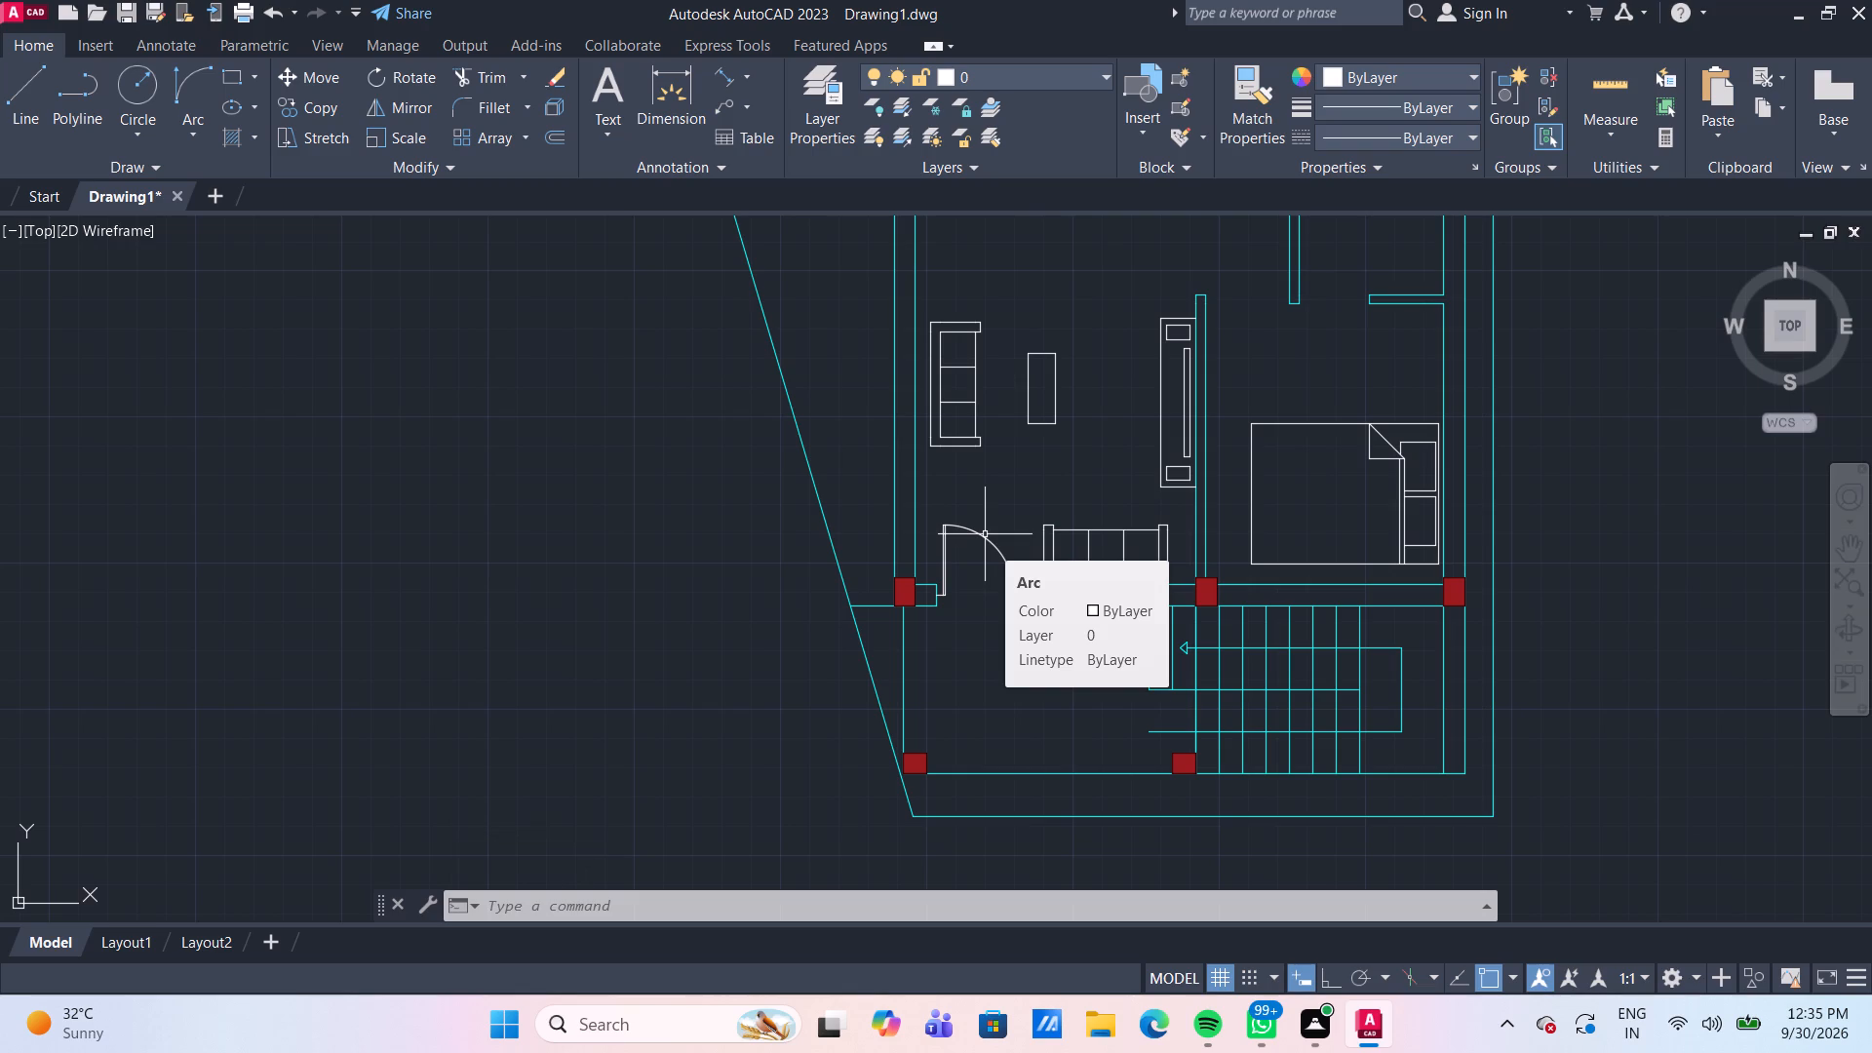
scroll(1001, 485, "down", 2)
scroll(1050, 342, "up", 2)
middle_click_drag(1001, 371, 975, 434)
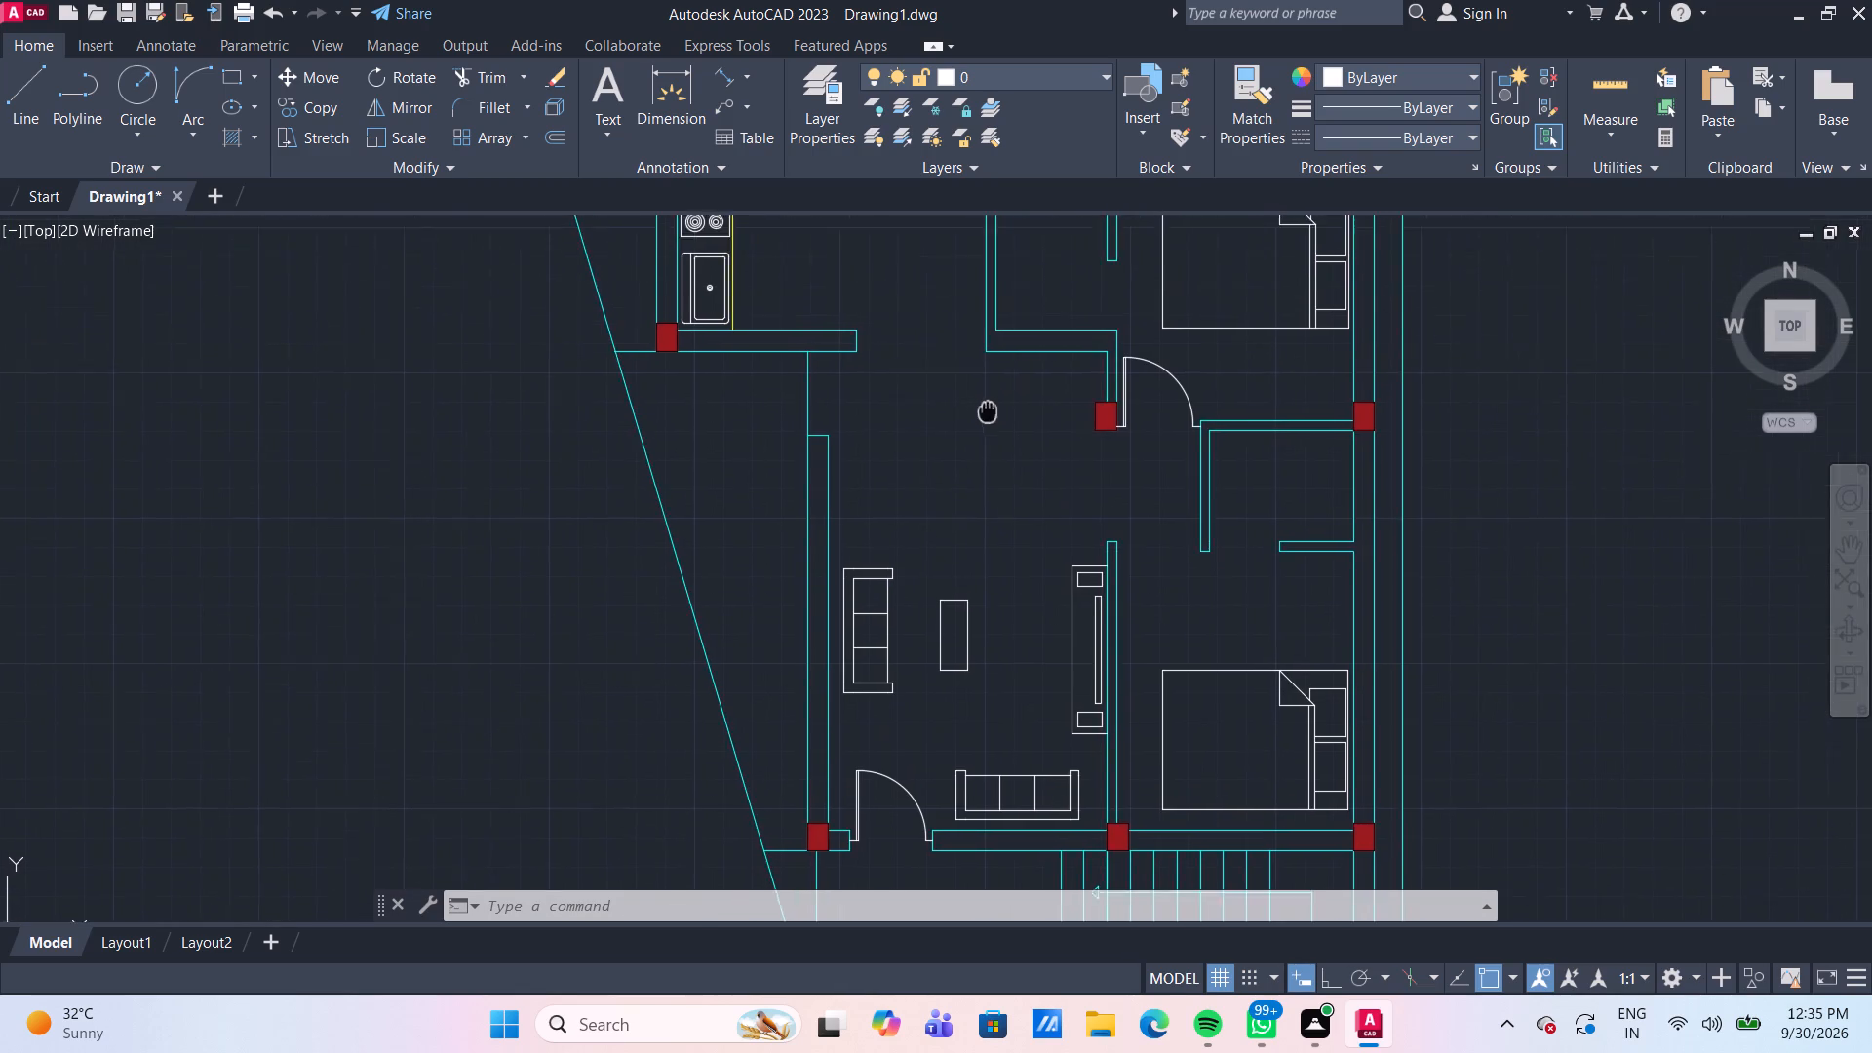
middle_click_drag(975, 434, 925, 568)
scroll(868, 473, "up", 2)
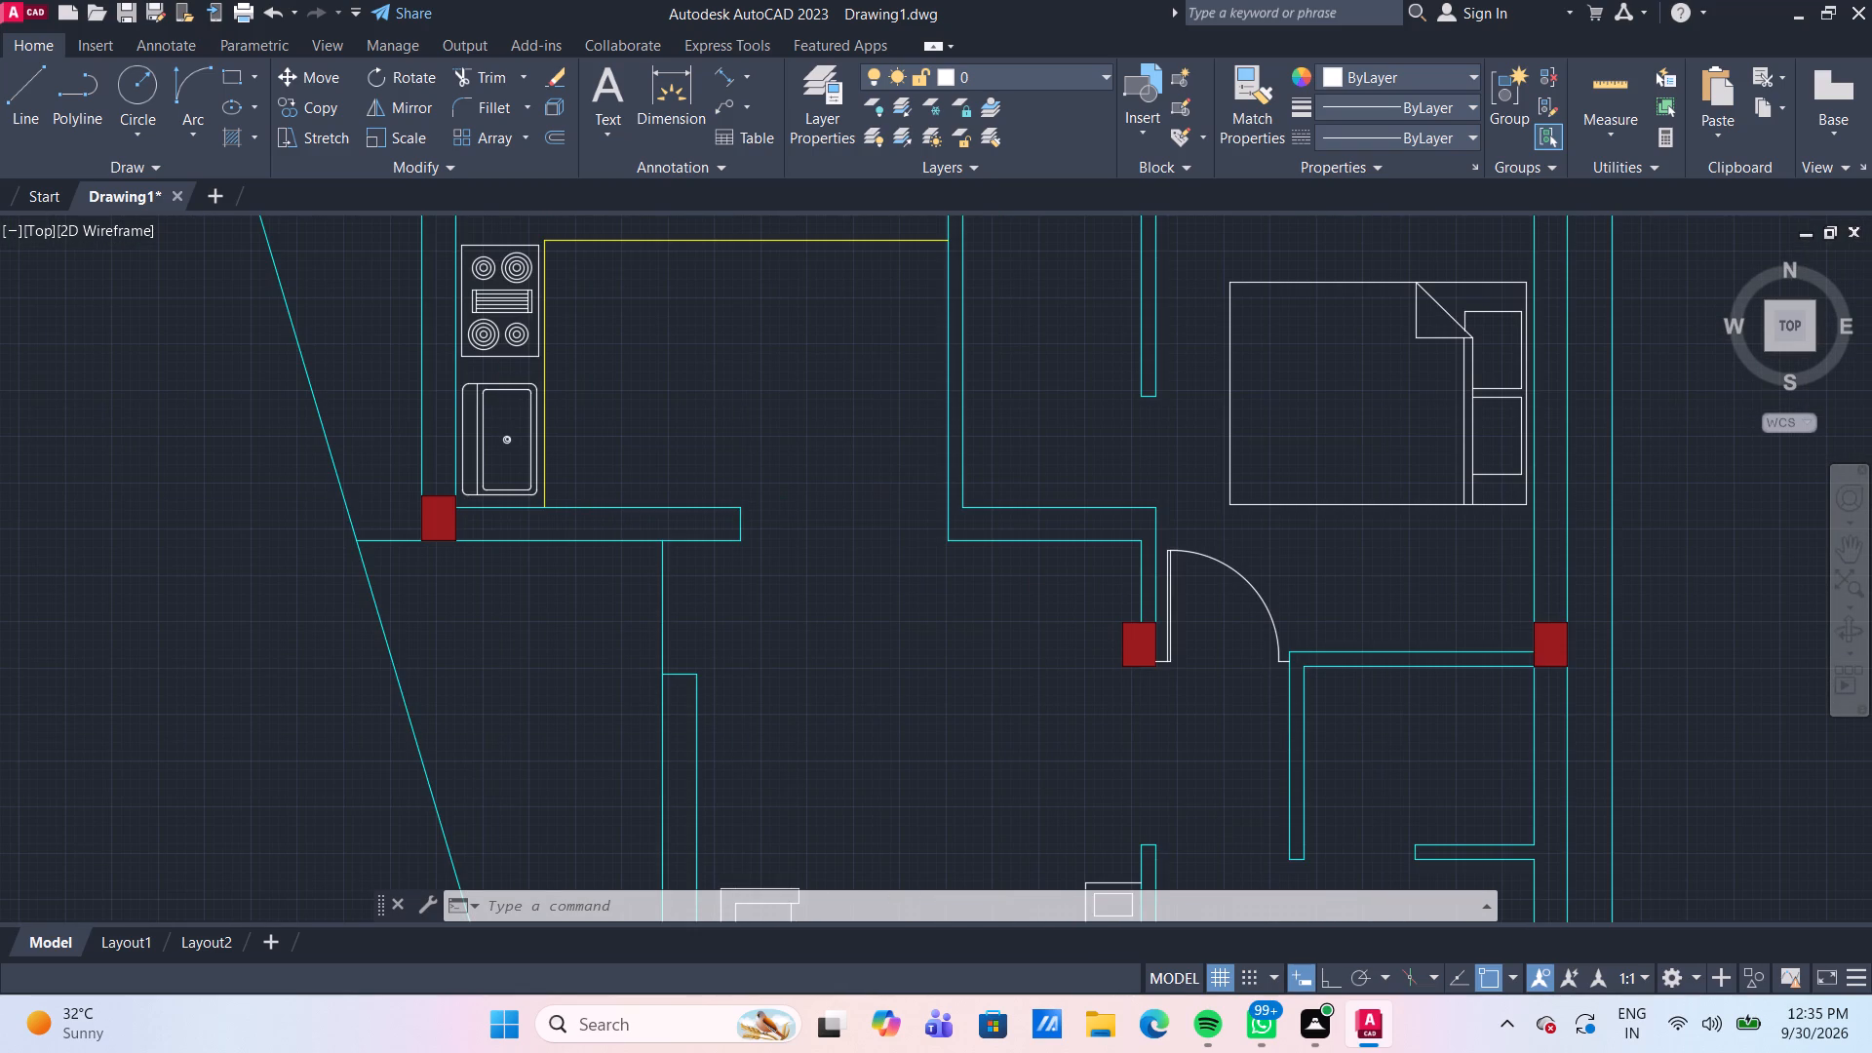
scroll(868, 473, "down", 1)
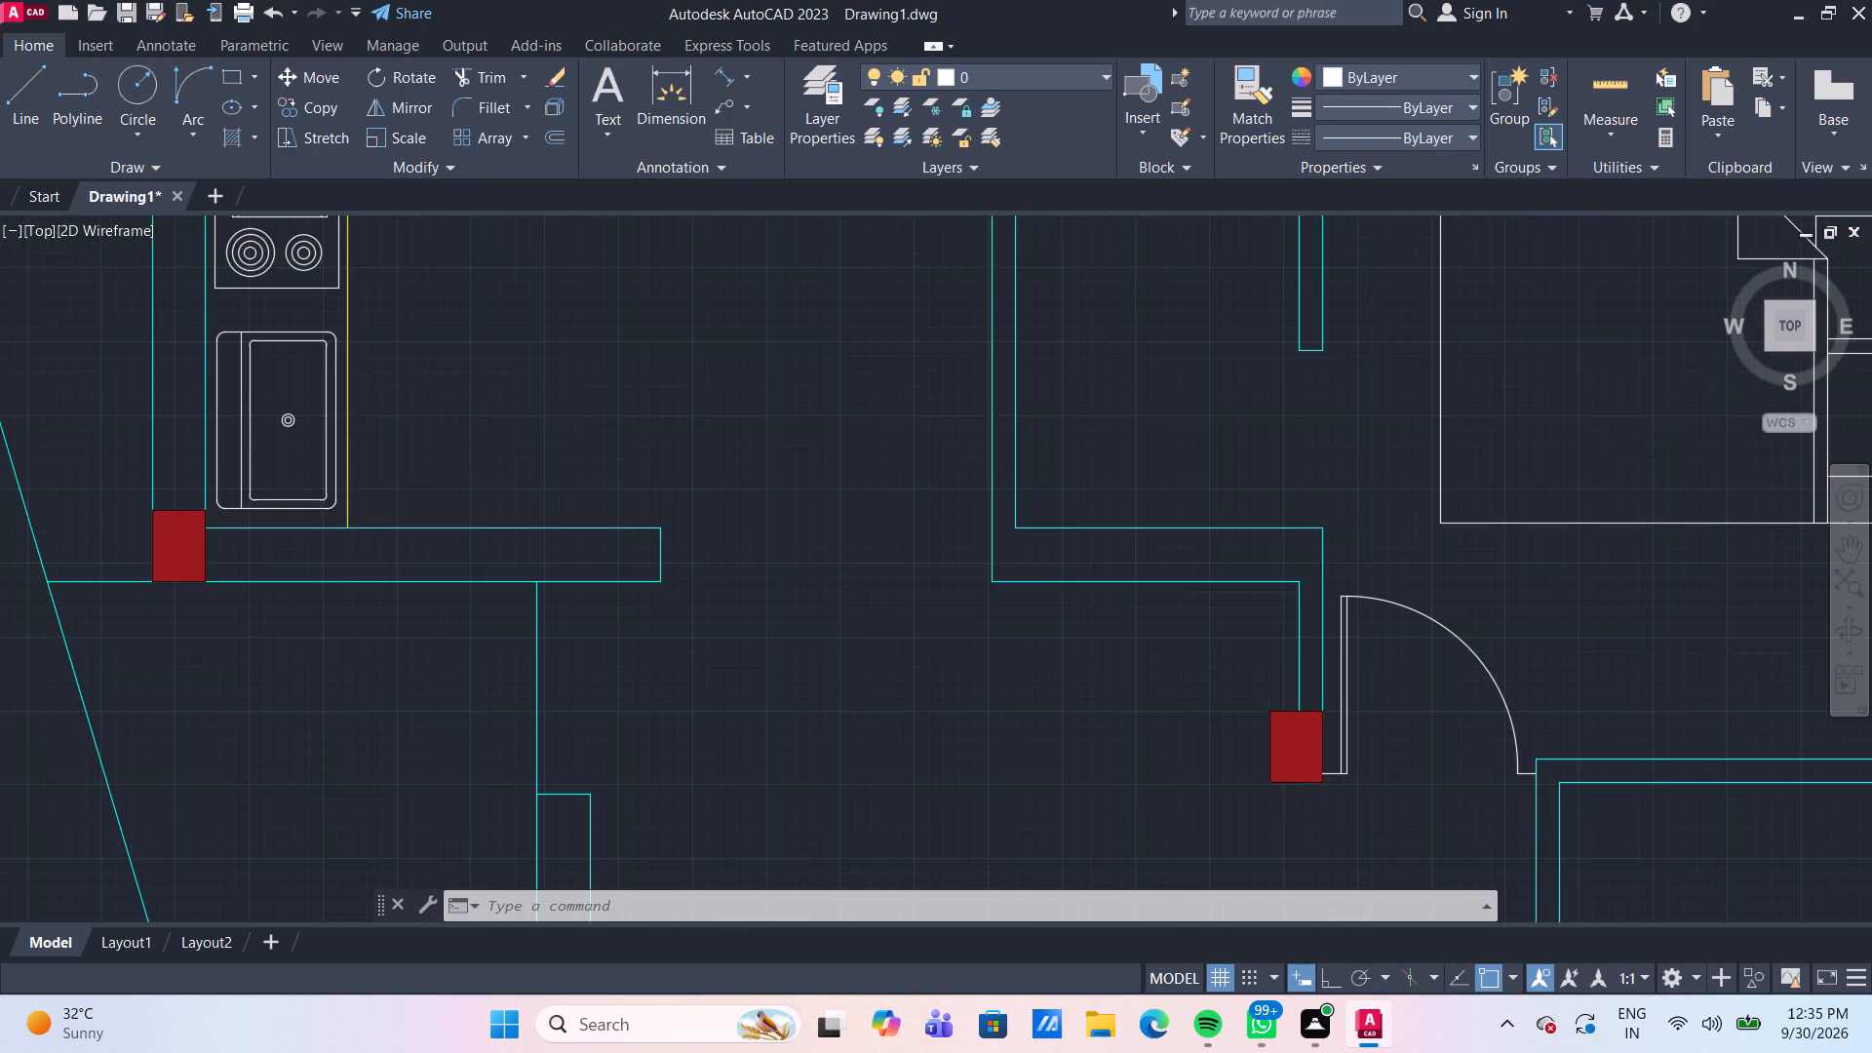
middle_click_drag(868, 473, 866, 427)
scroll(866, 427, "down", 2)
middle_click_drag(859, 609, 847, 455)
scroll(802, 636, "up", 2)
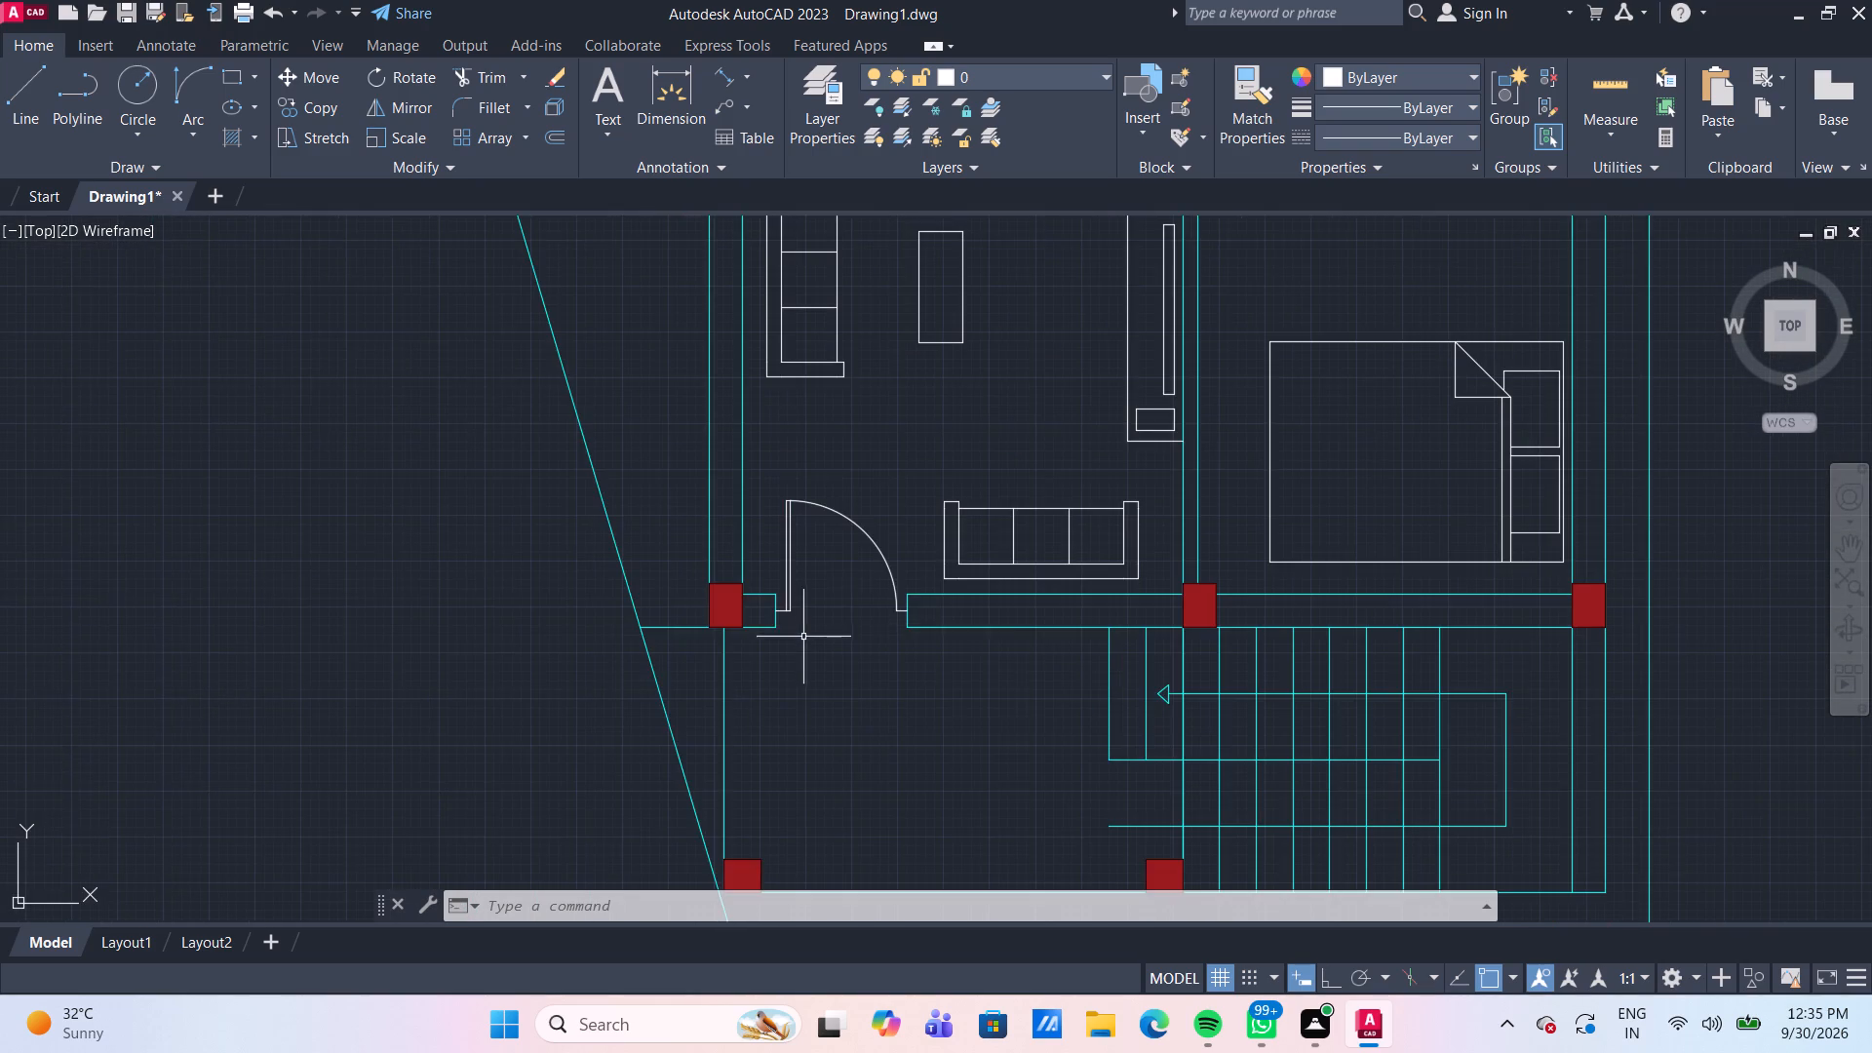
Copy the entrance door into the empty area outside the slanted boundary line.
scroll(928, 623, "up", 2)
left_click(842, 615)
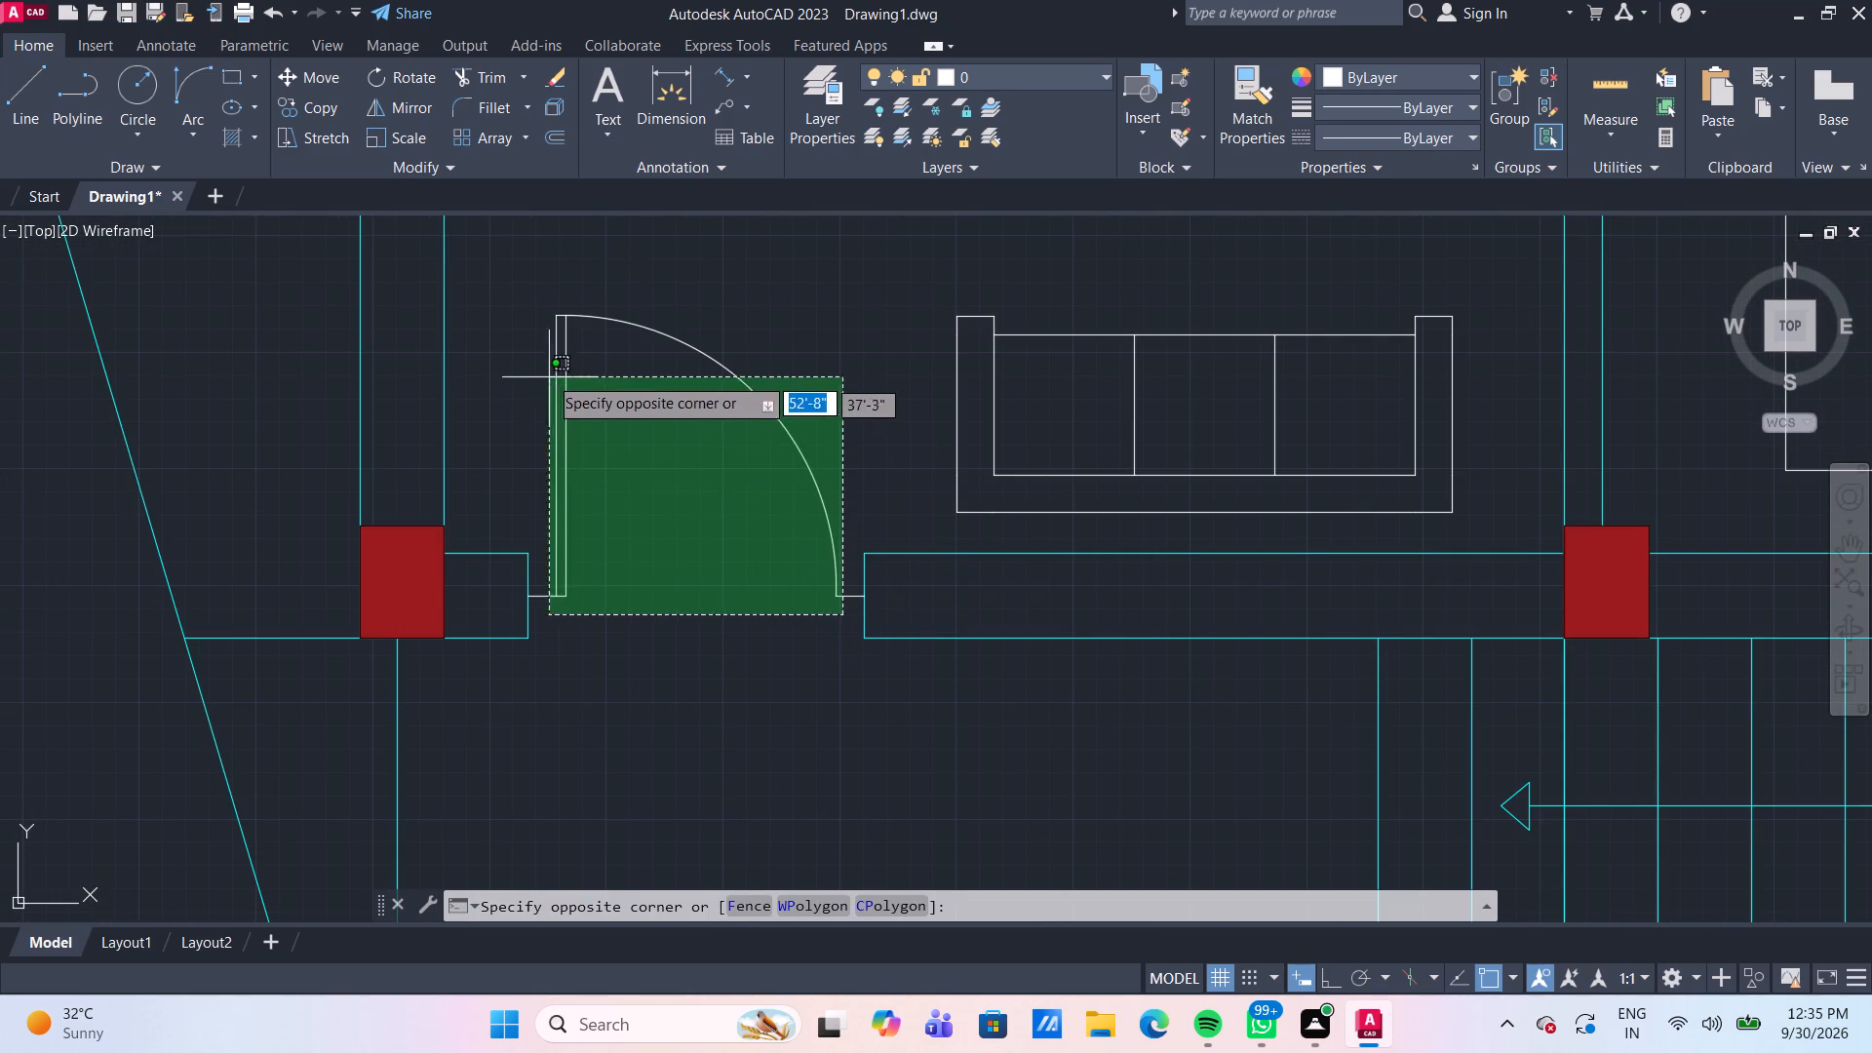
left_click(535, 284)
scroll(535, 284, "down", 2)
middle_click_drag(650, 507, 722, 583)
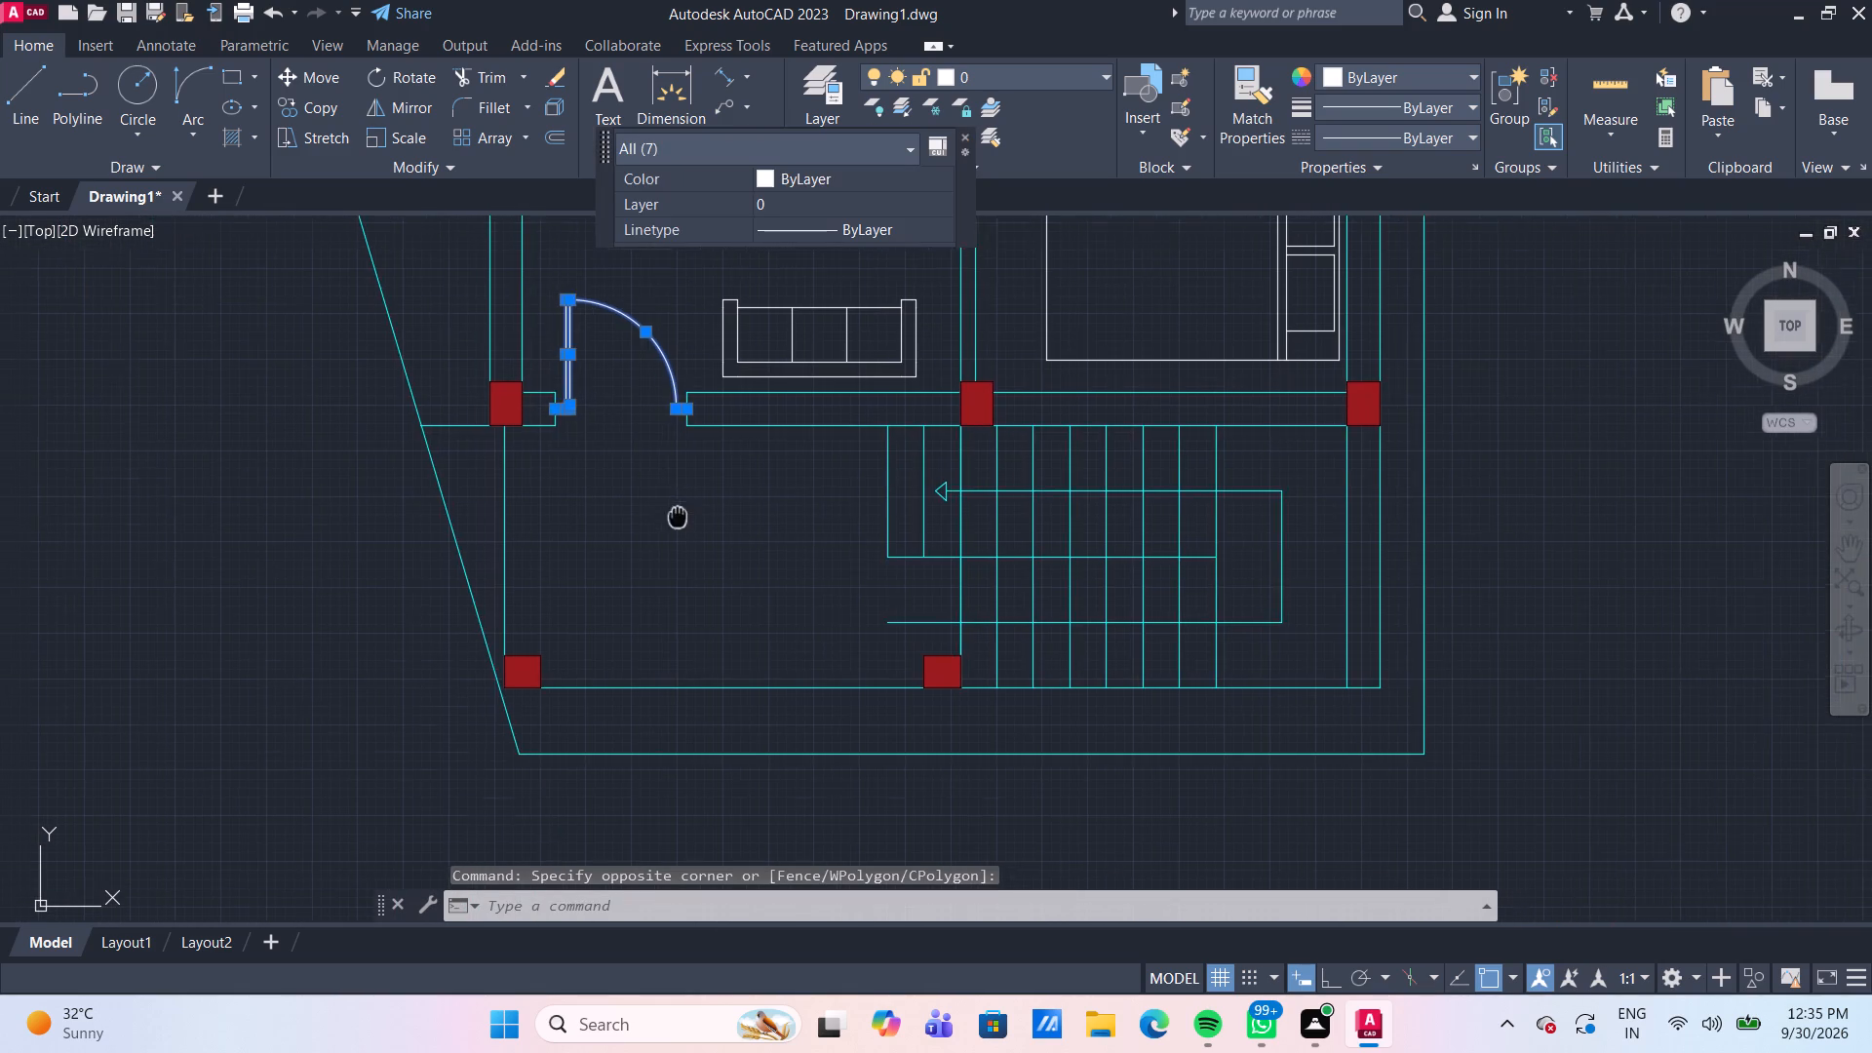
middle_click_drag(722, 583, 819, 652)
scroll(820, 652, "down", 2)
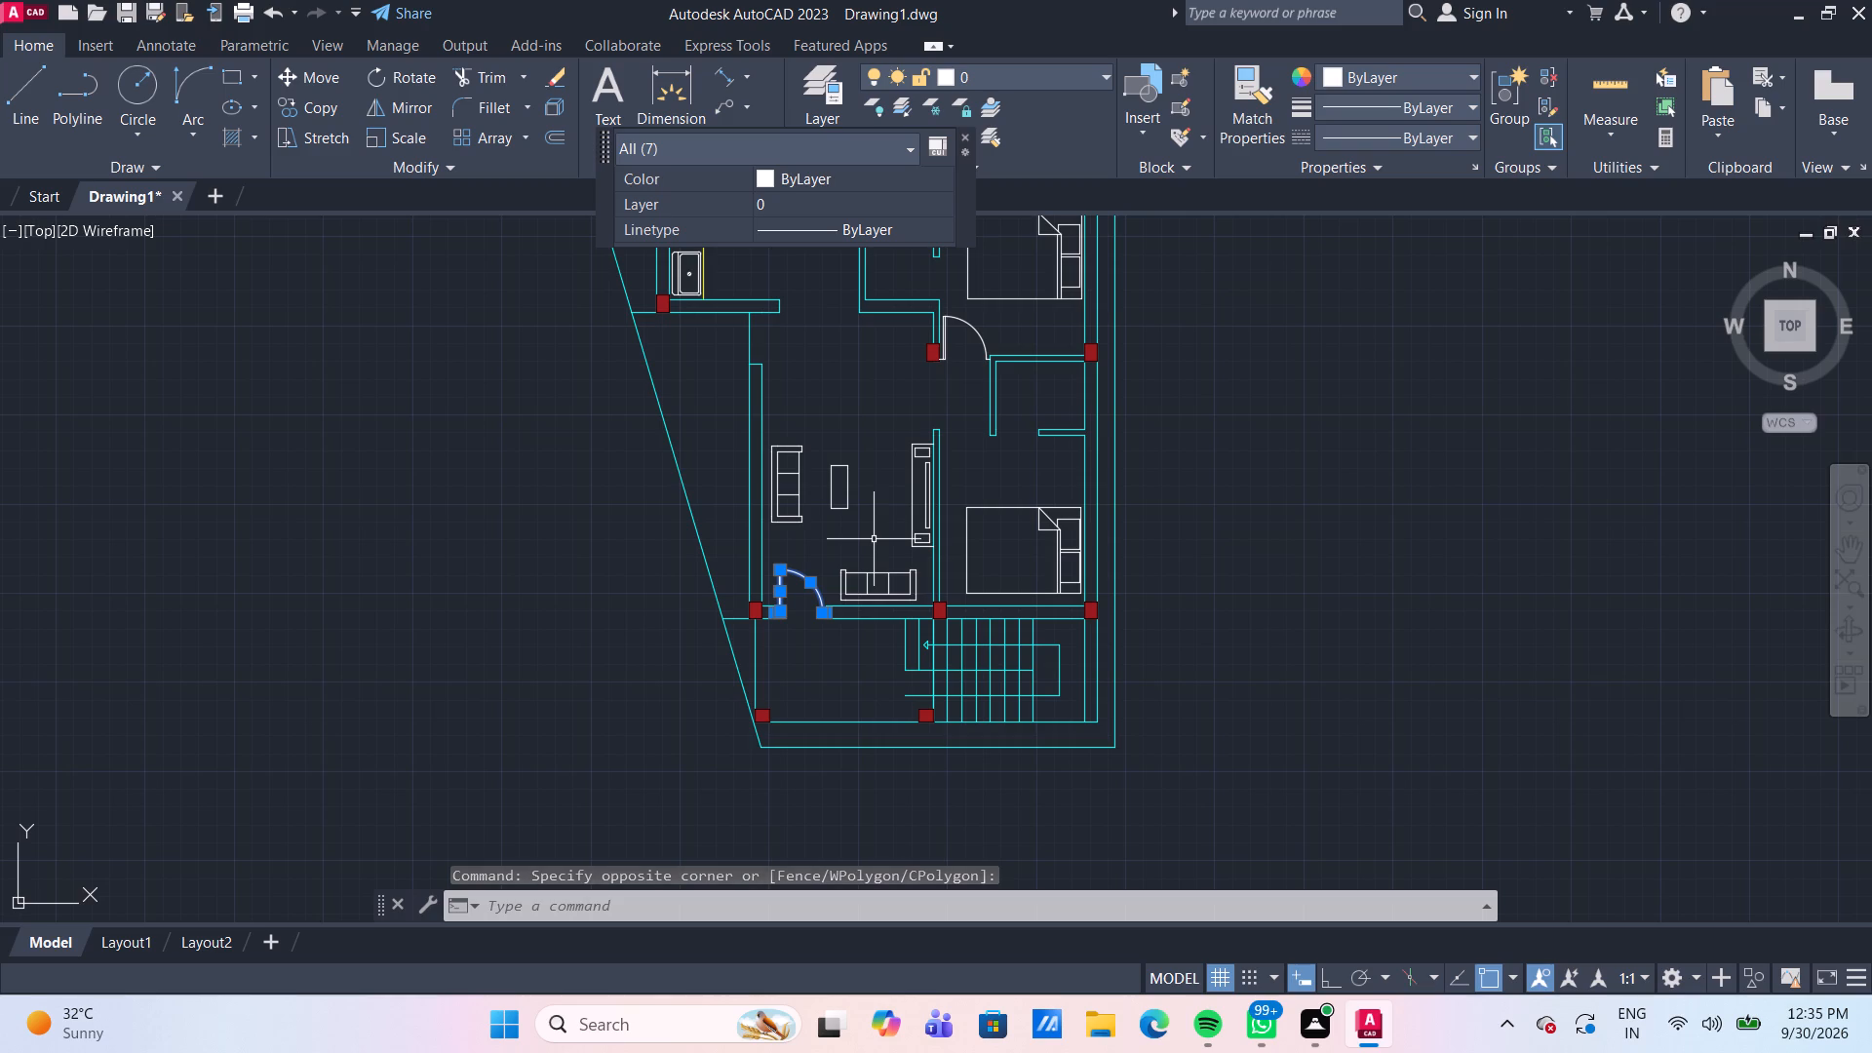
type("CO")
key("Return")
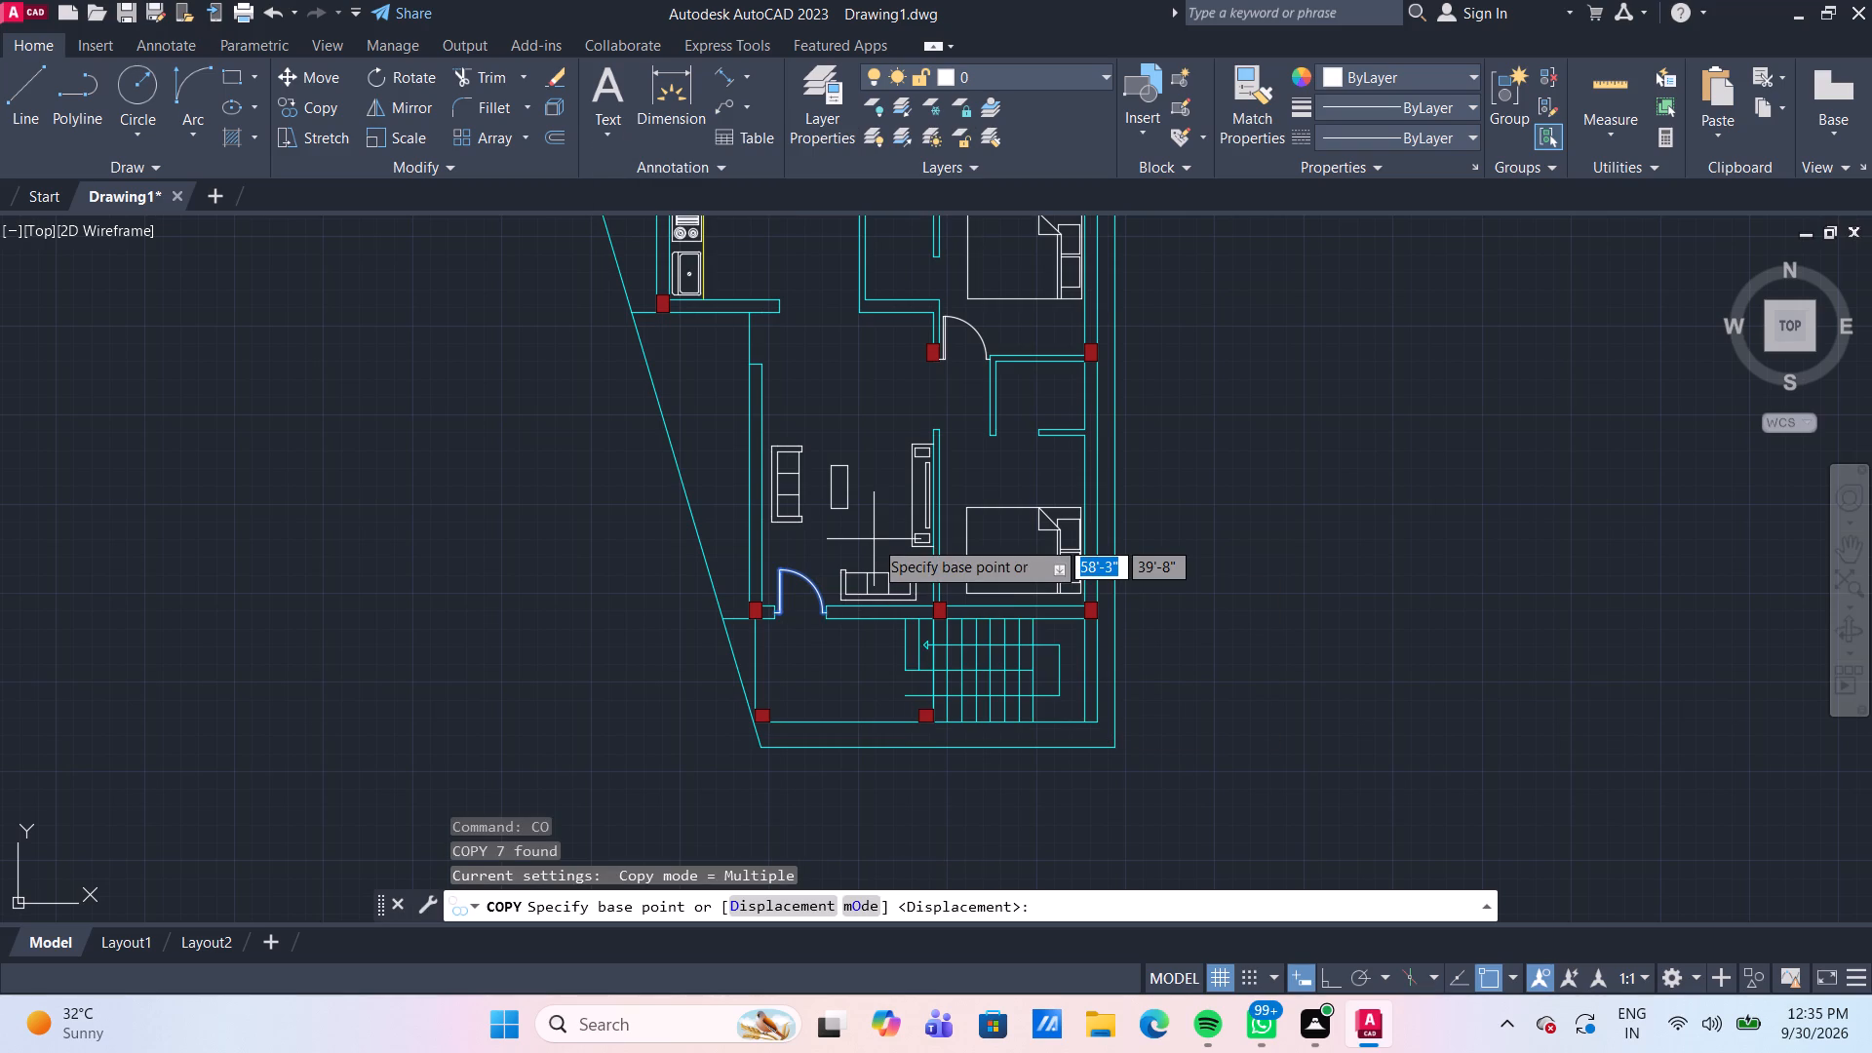
left_click(800, 560)
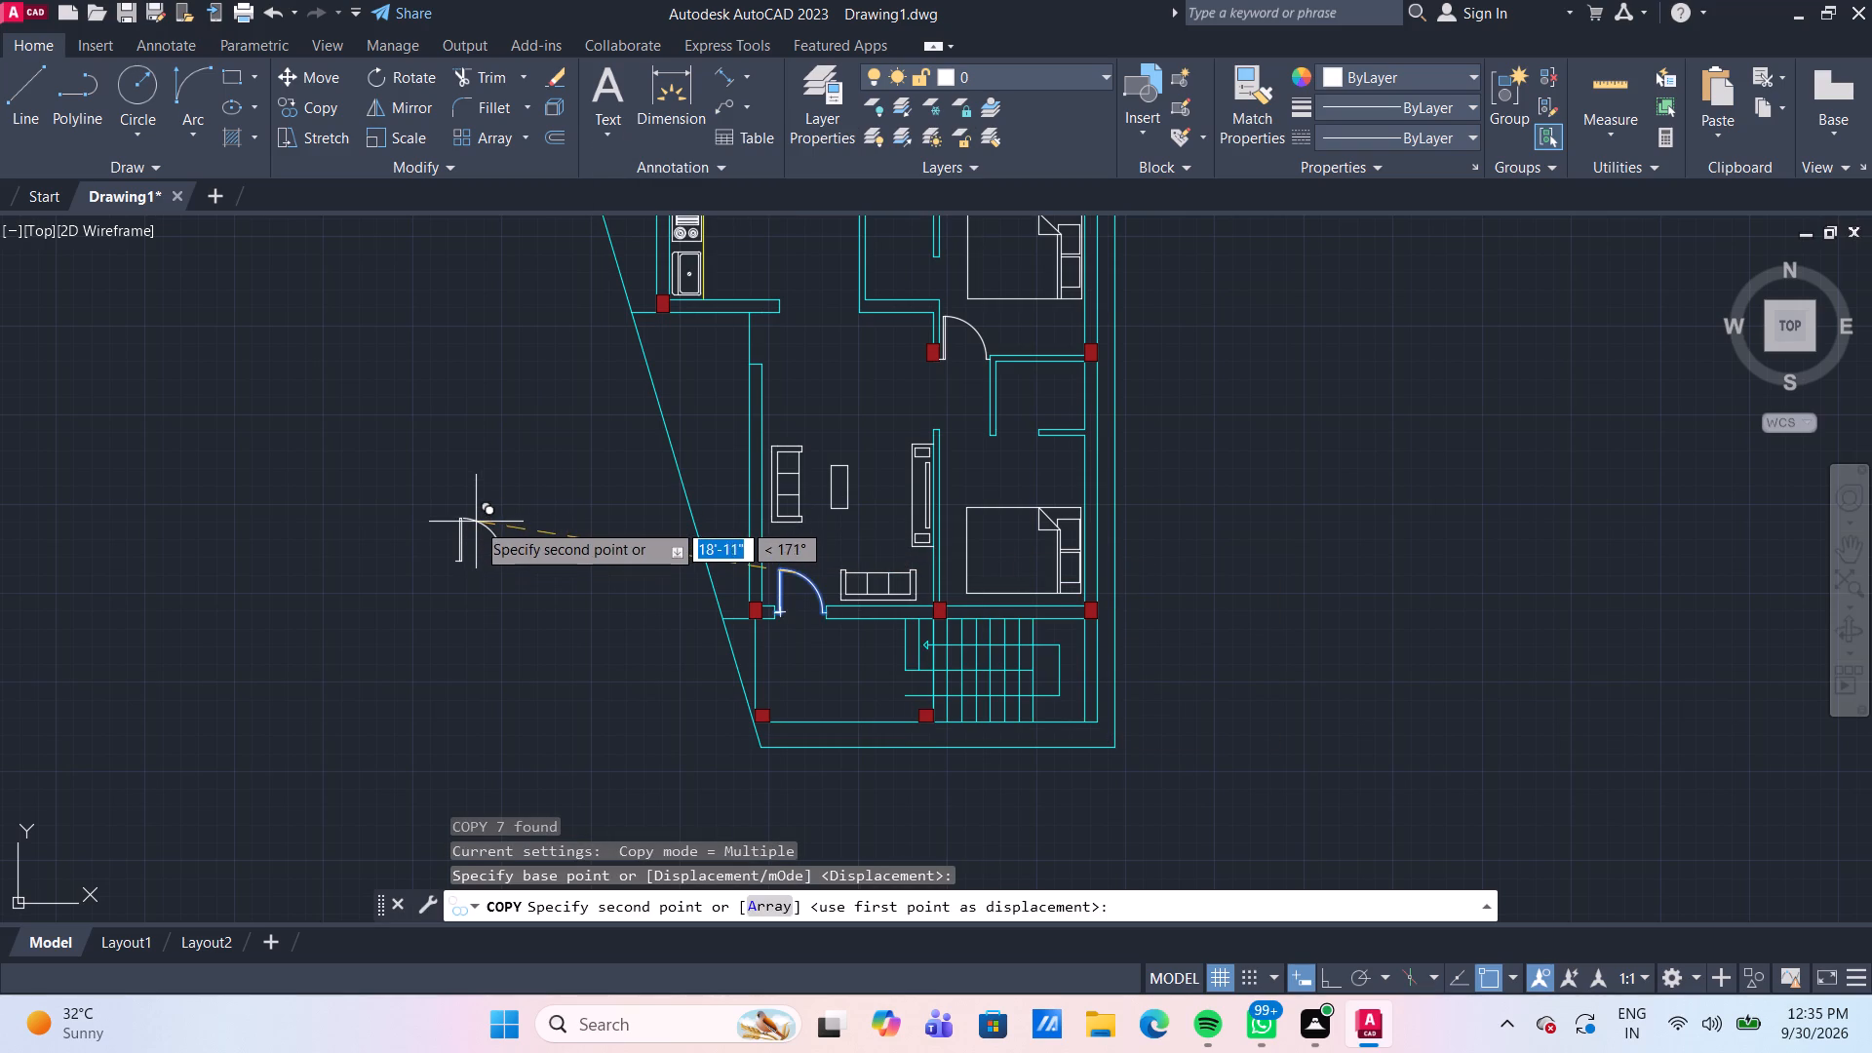
left_click(479, 498)
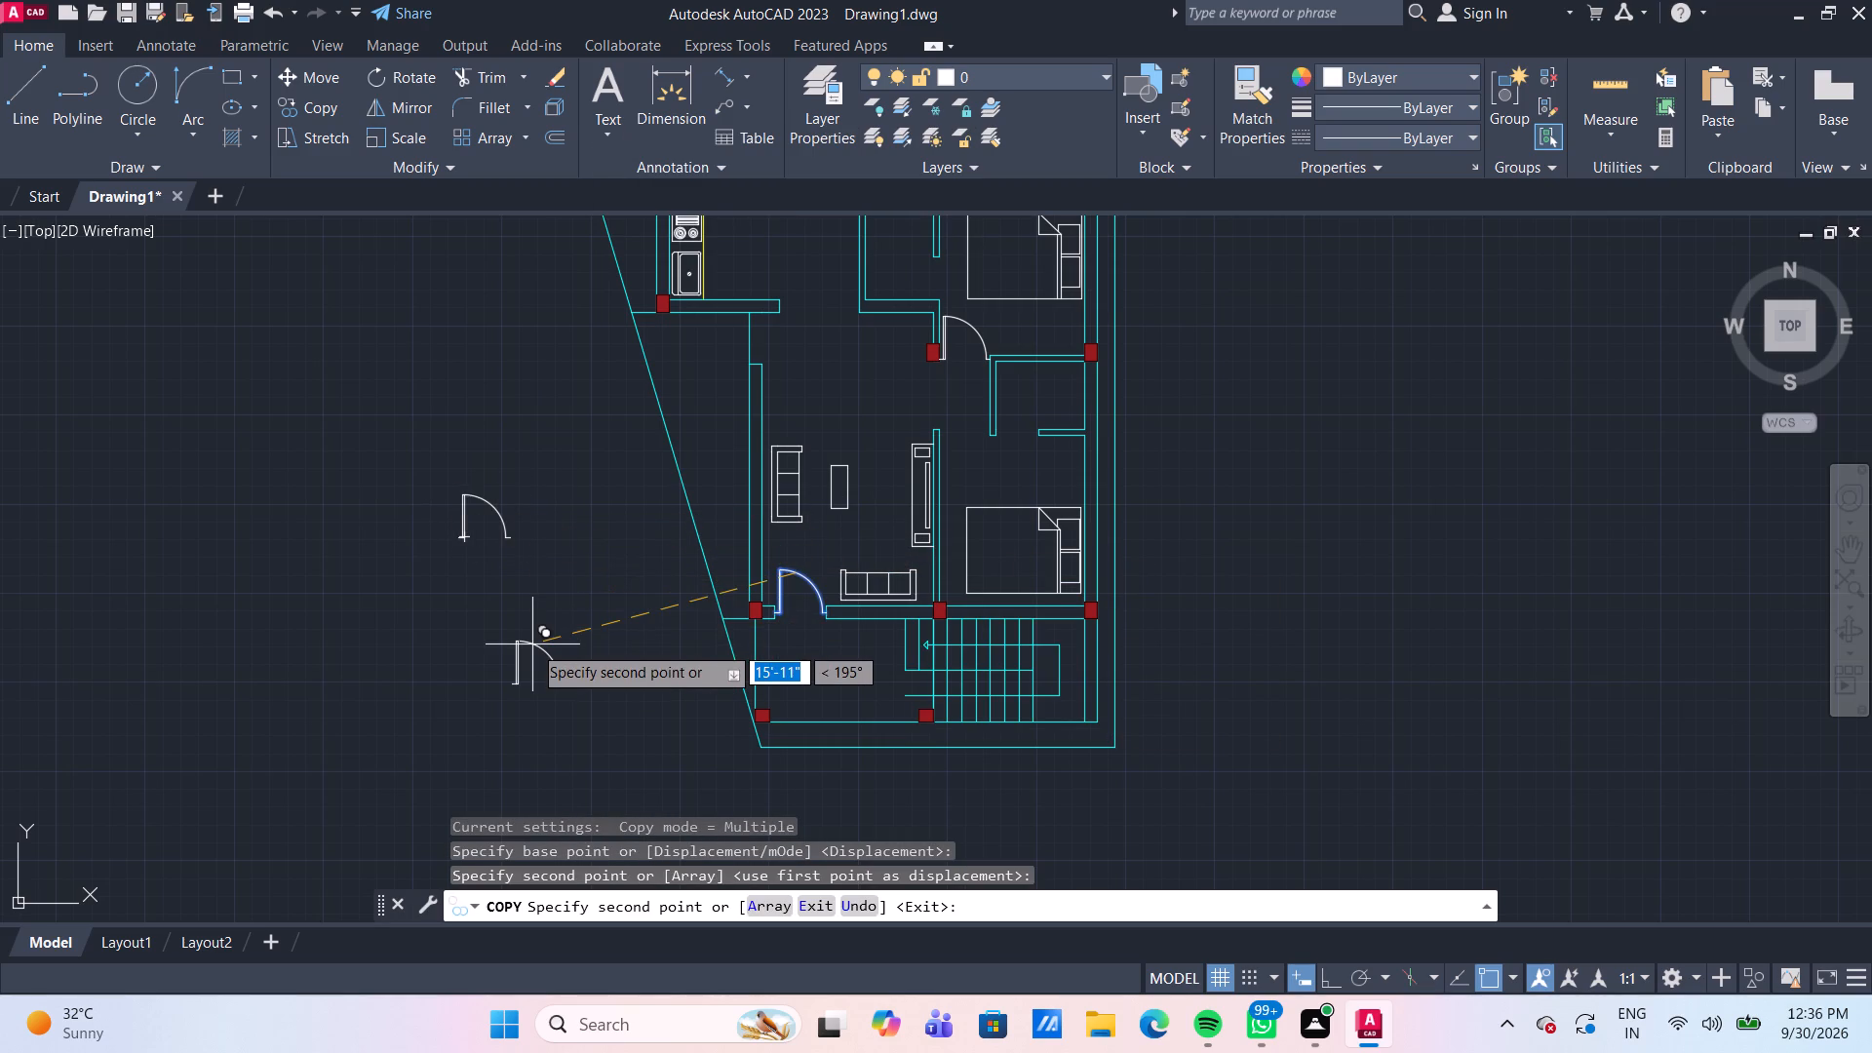
scroll(532, 644, "up", 1)
key("Escape")
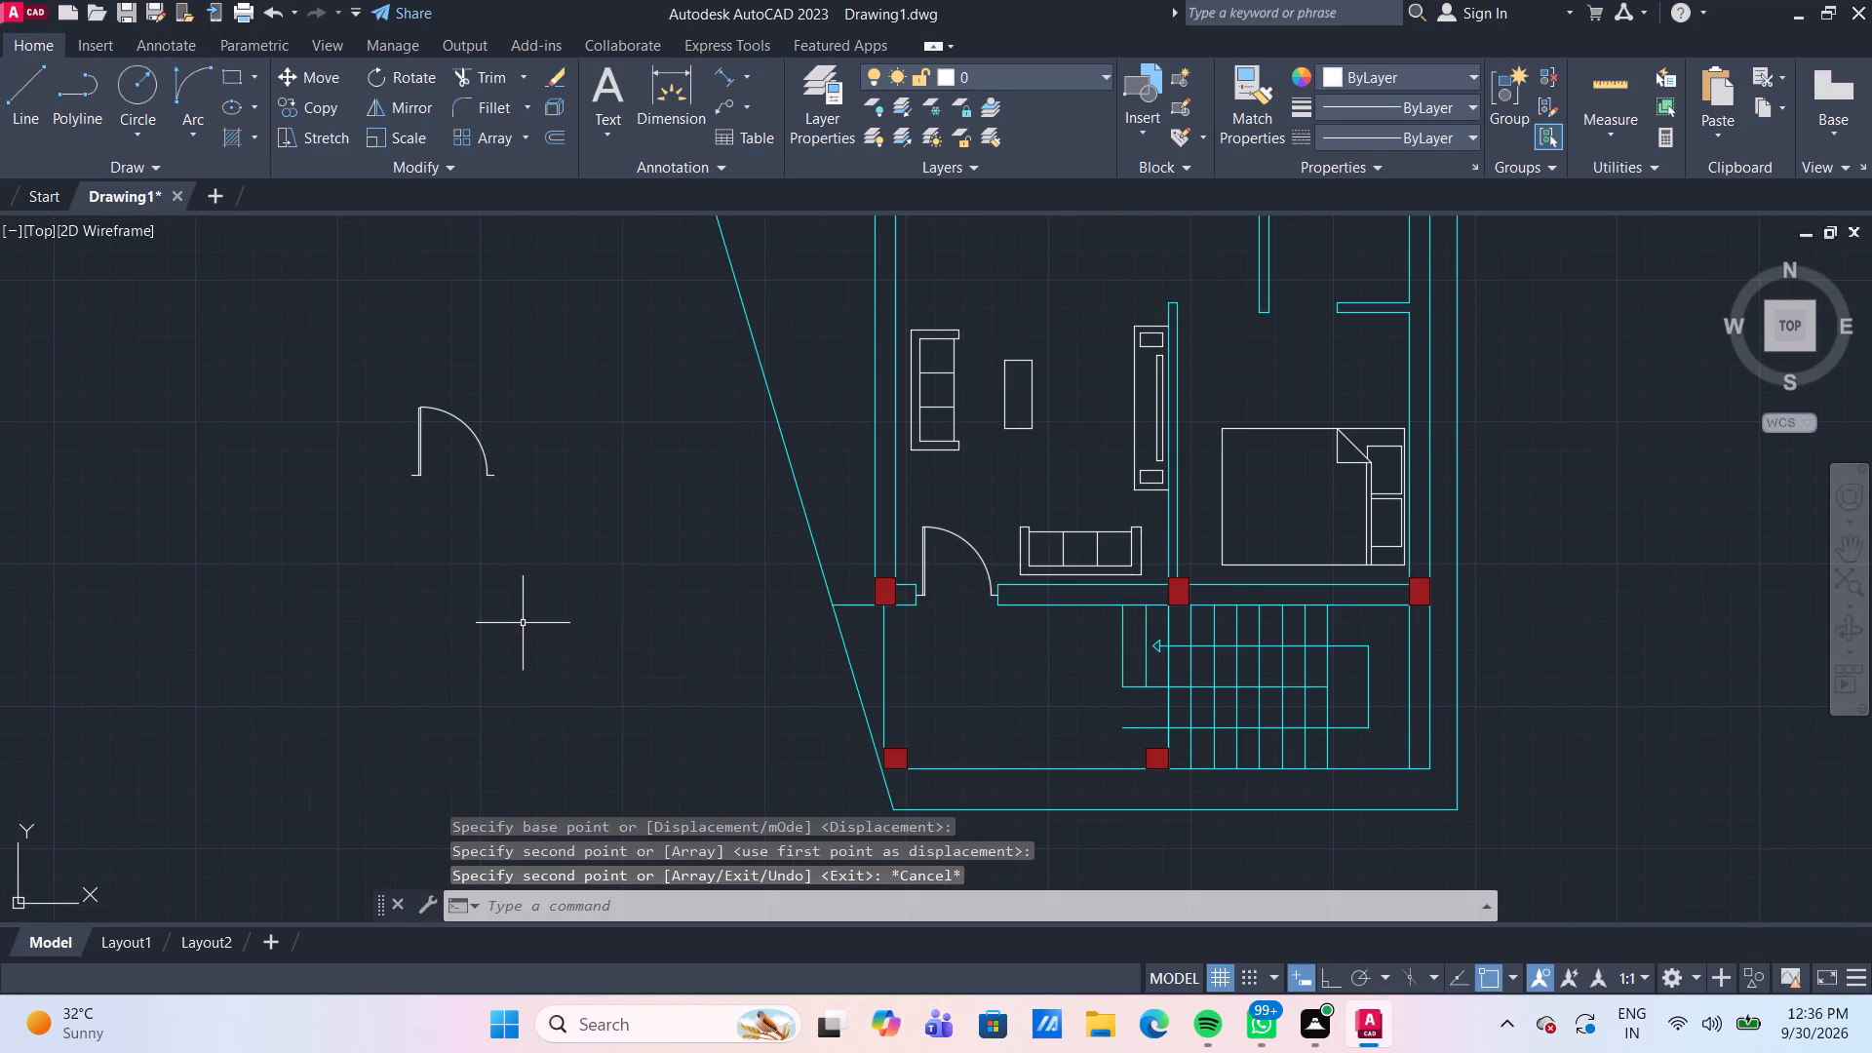
Mirror the loose door copy about a horizontal line through its jamb end, erasing the source objects.
scroll(523, 622, "down", 1)
middle_click_drag(542, 541, 533, 596)
left_click_drag(529, 604, 481, 567)
left_click(399, 502)
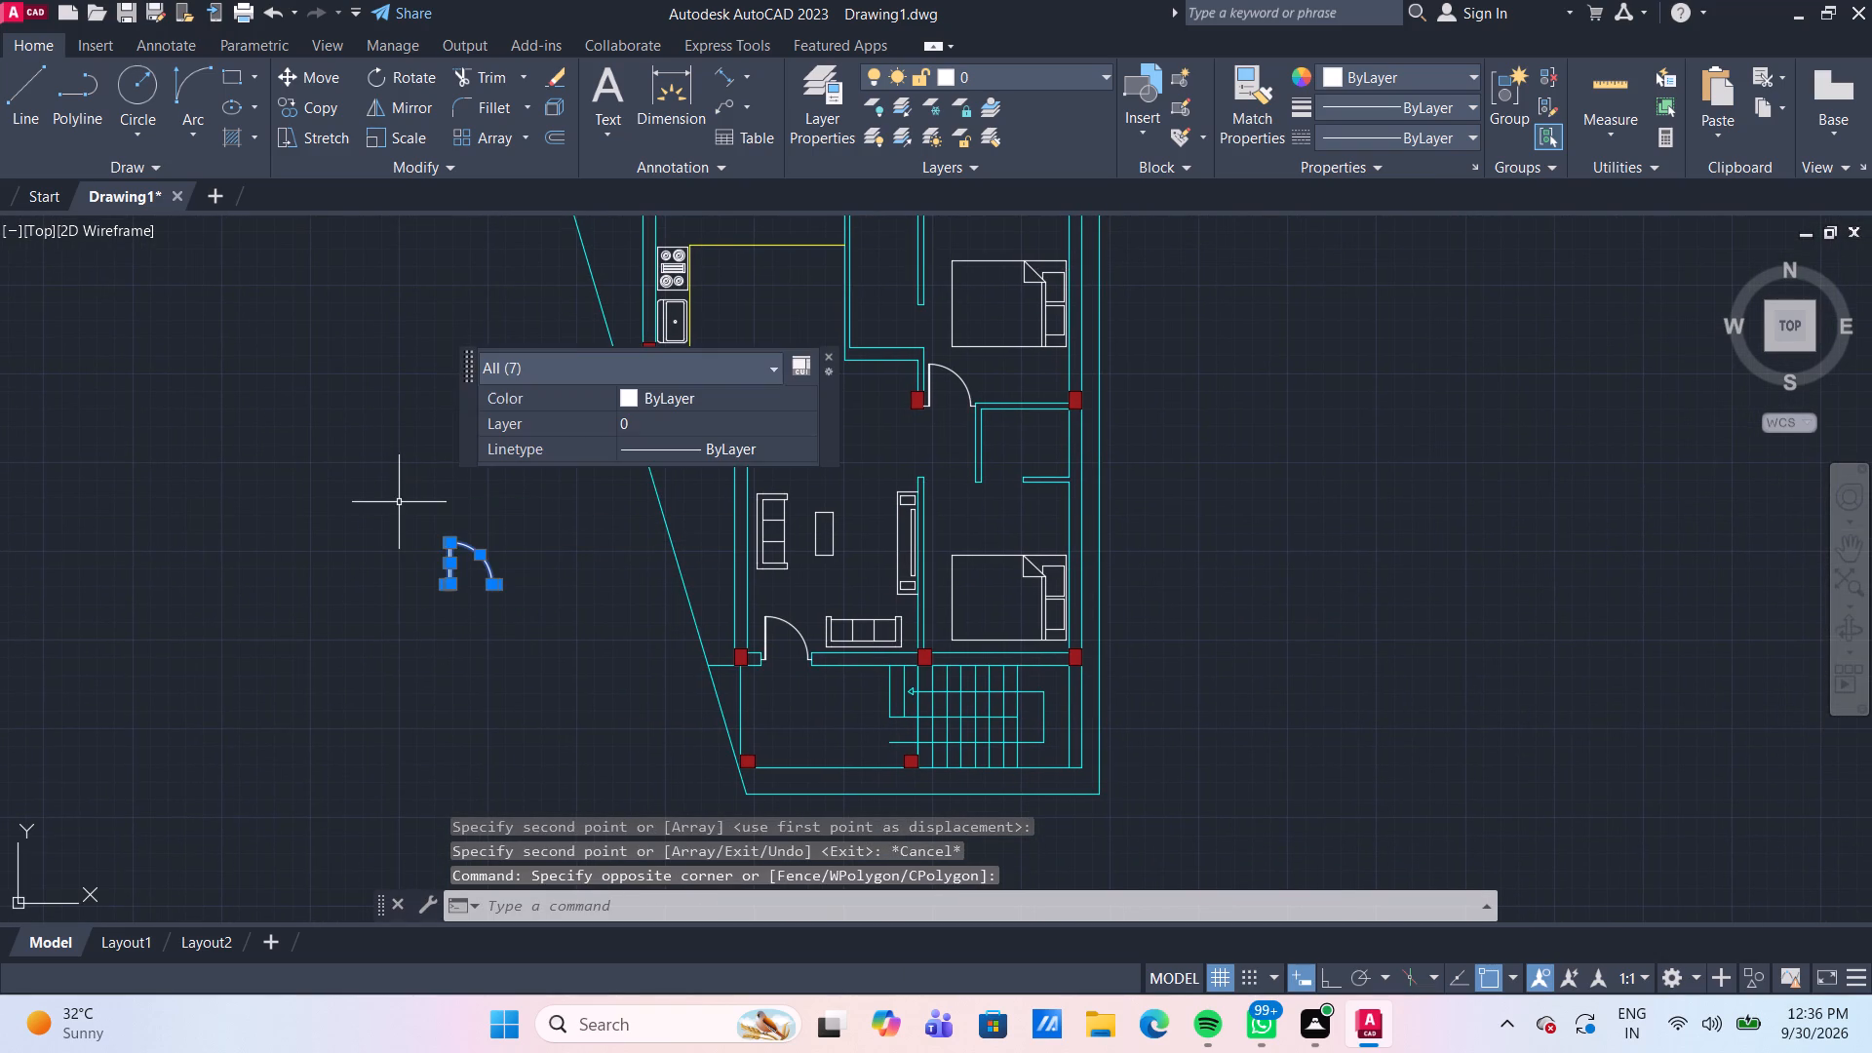
left_click(390, 104)
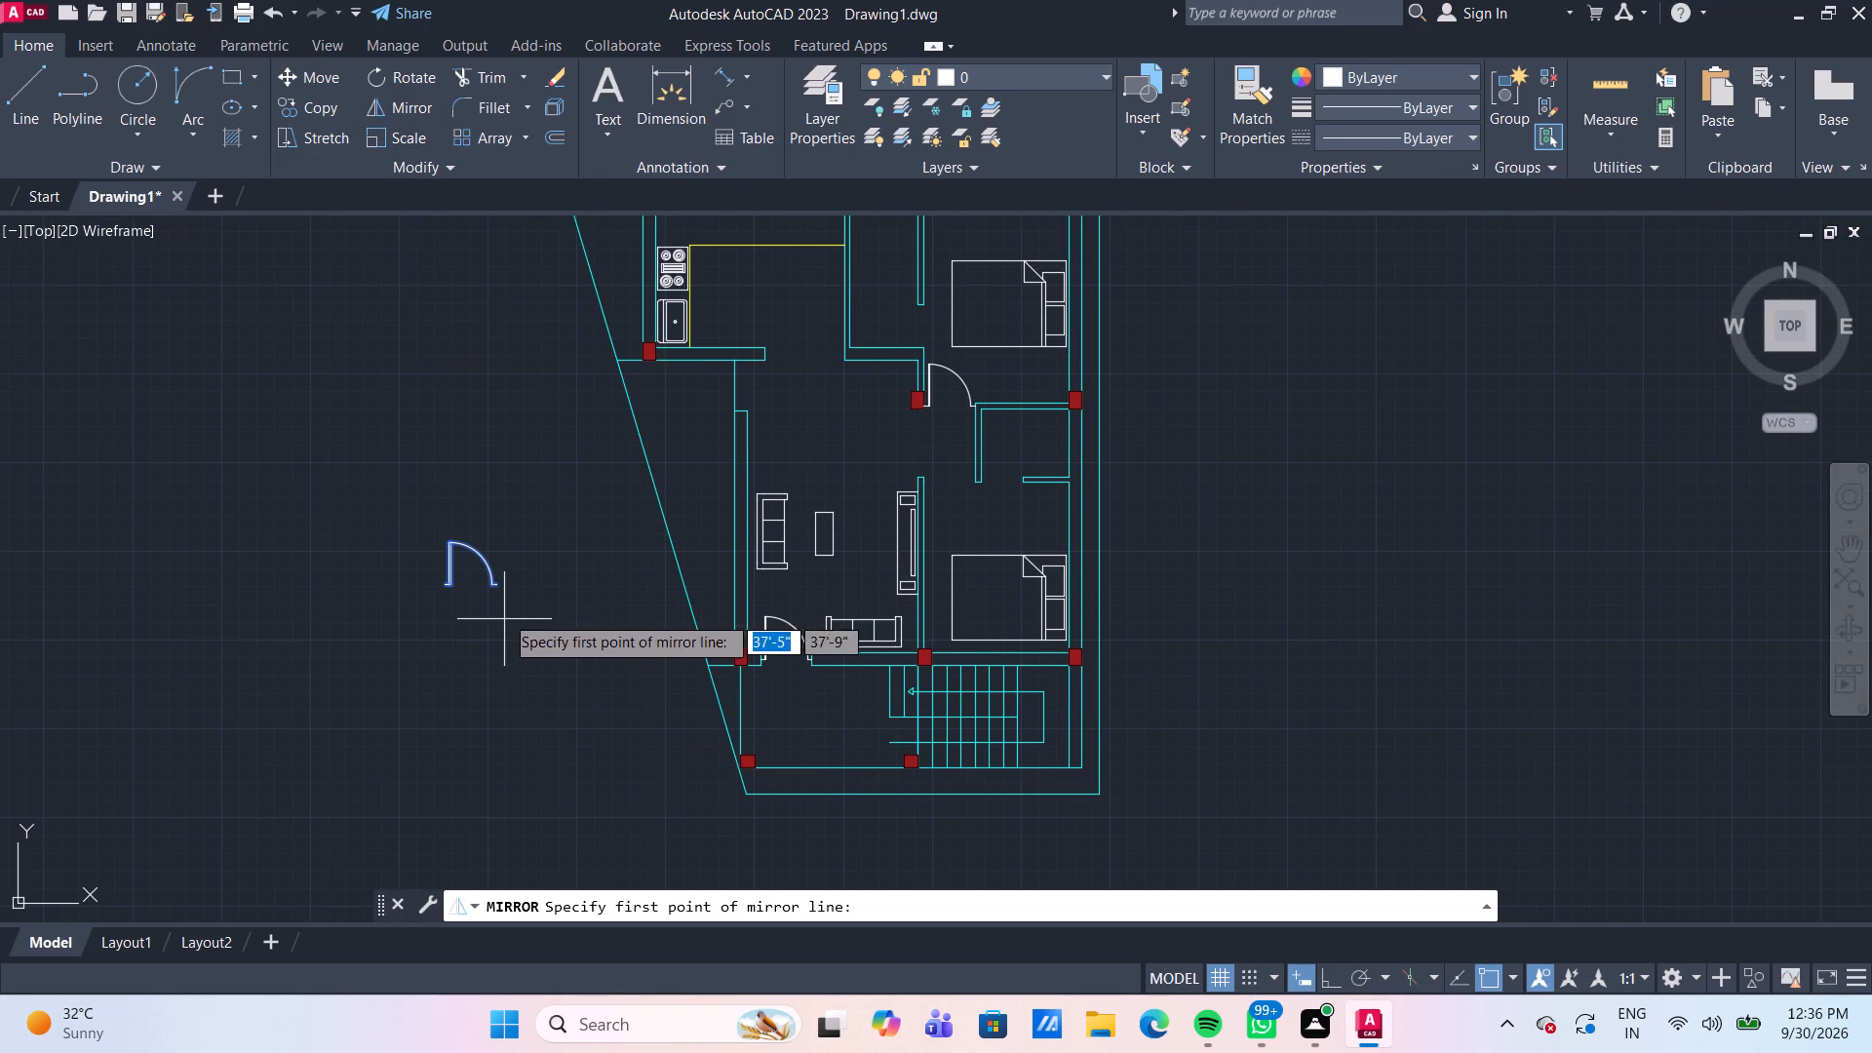
left_click(496, 587)
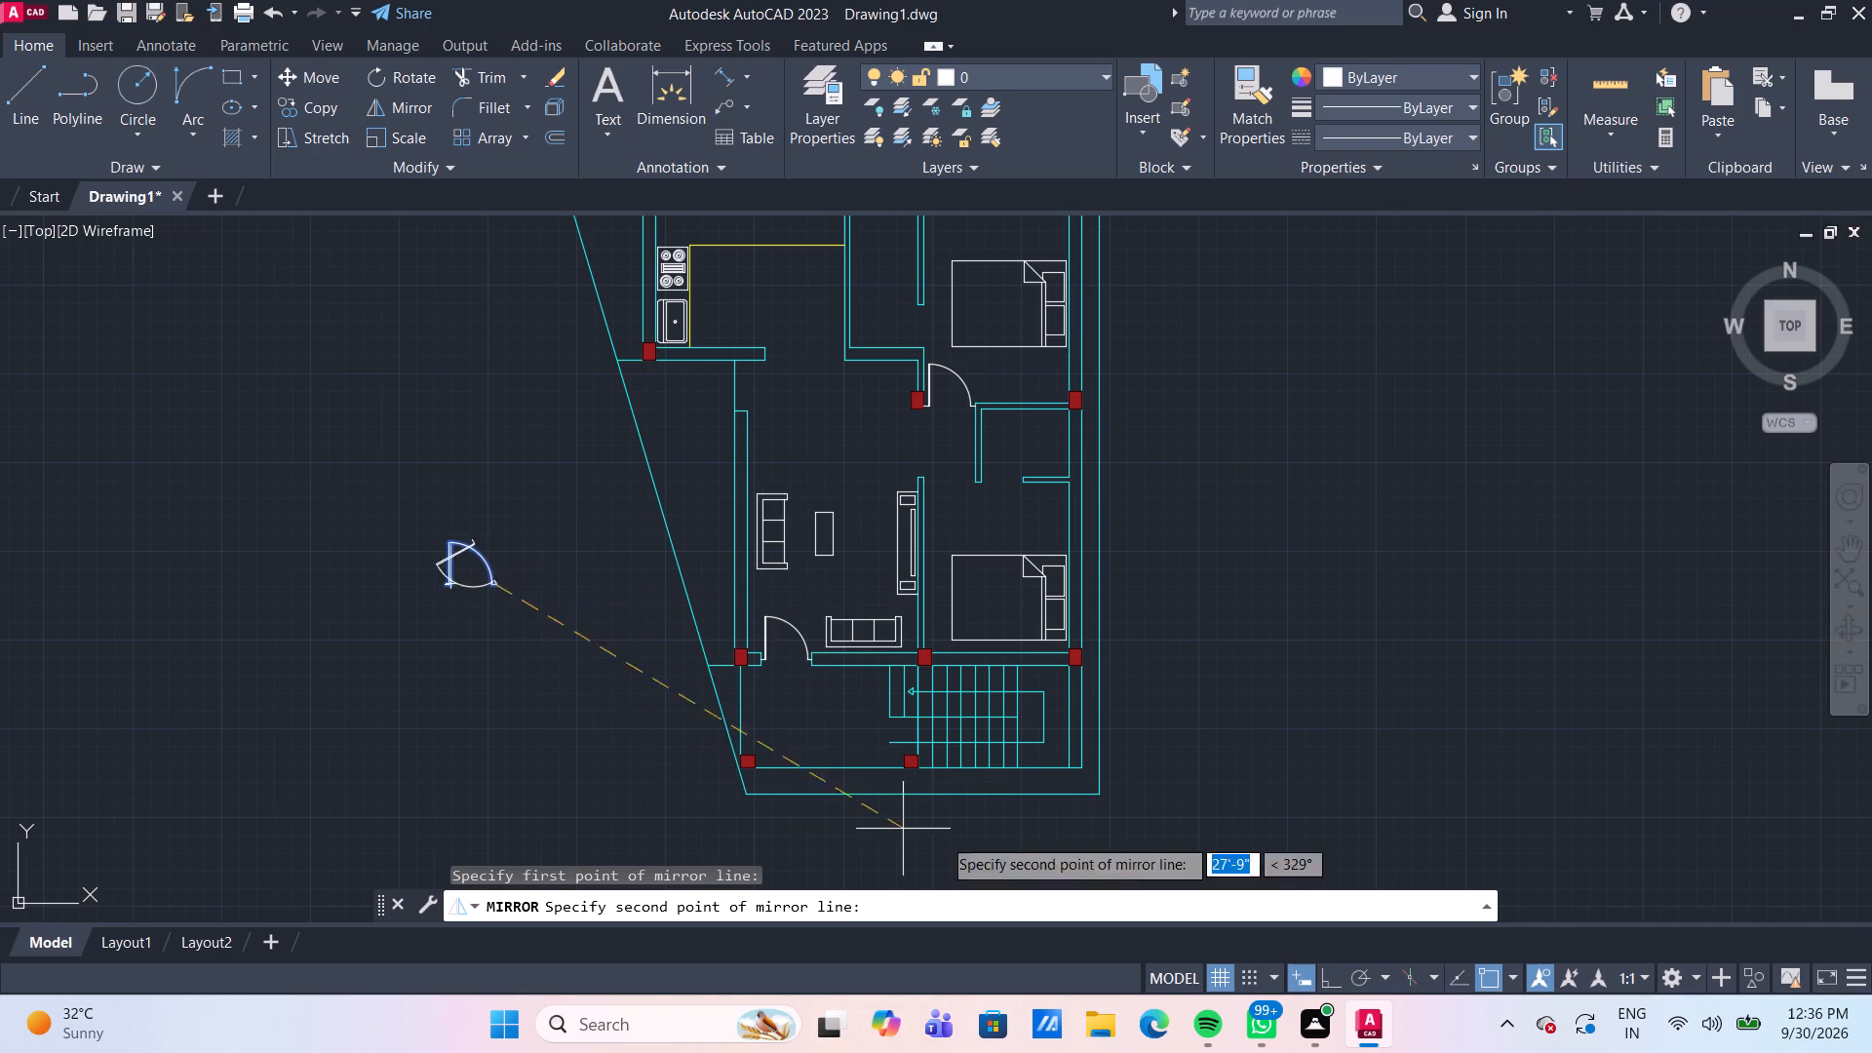
left_click(1333, 981)
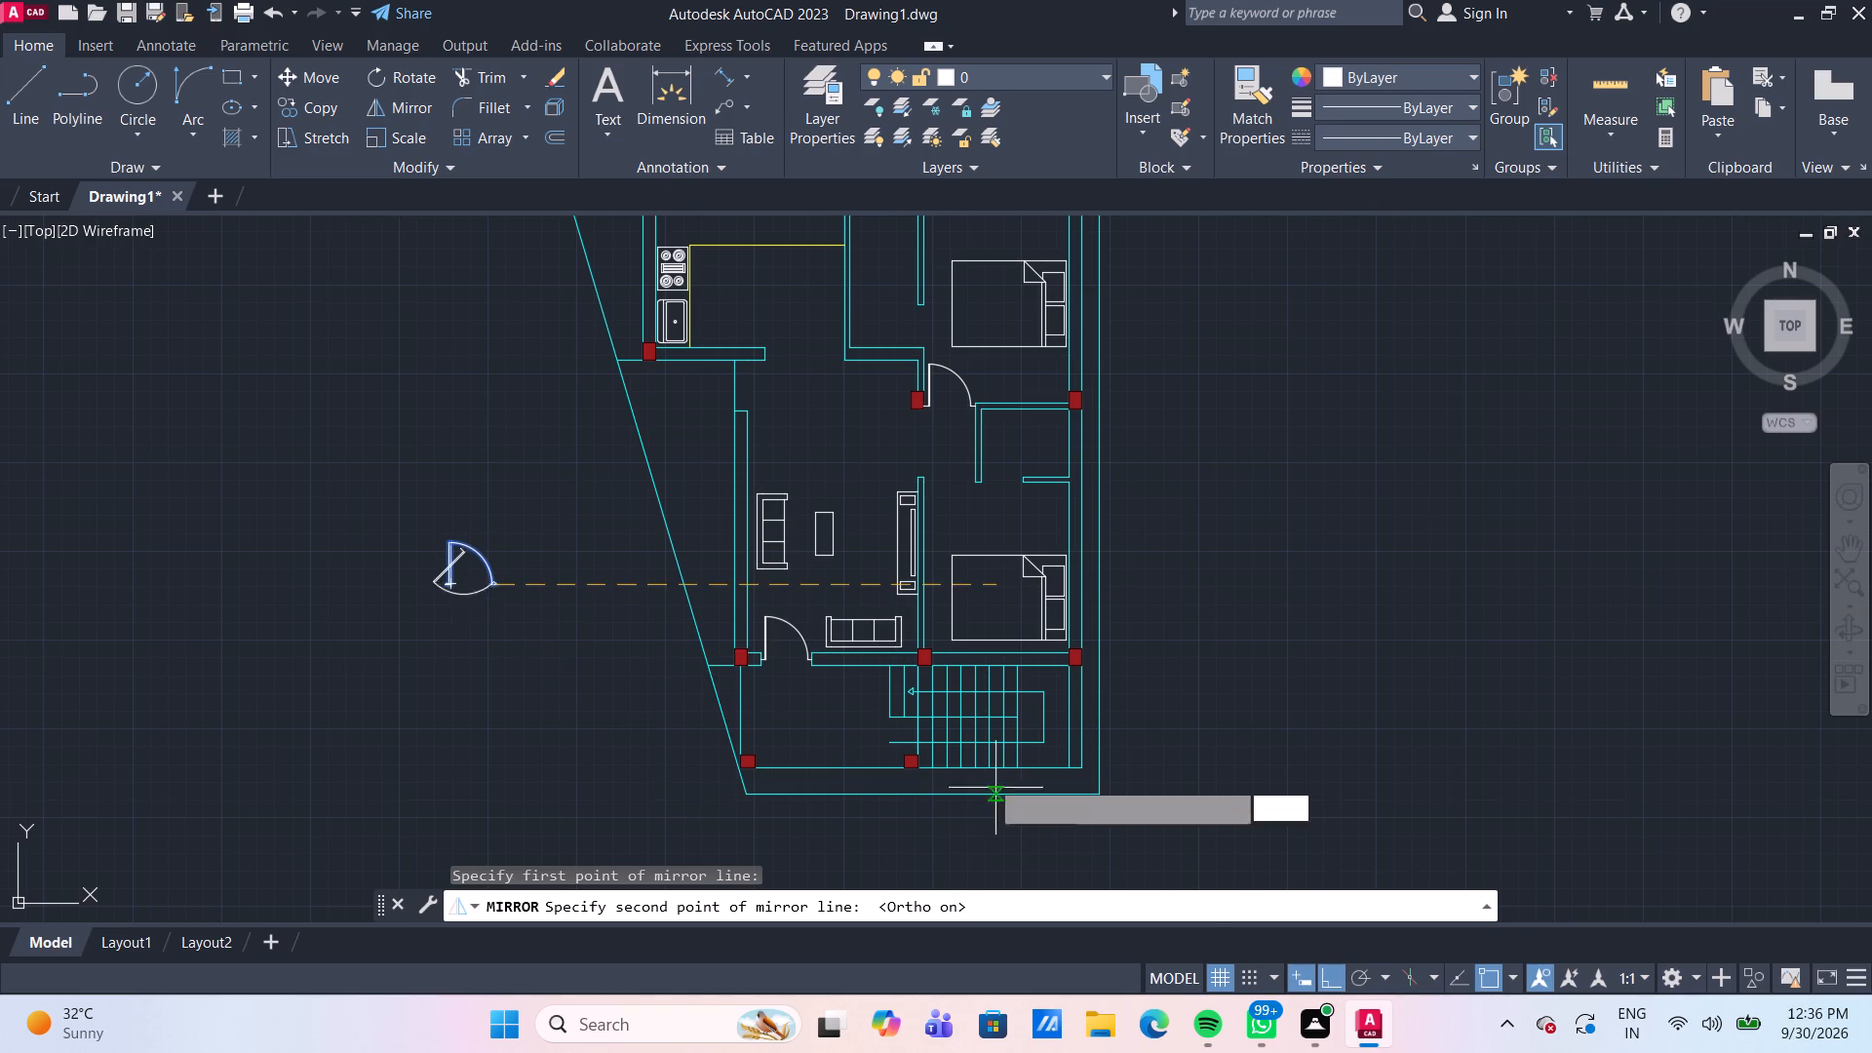
left_click(337, 560)
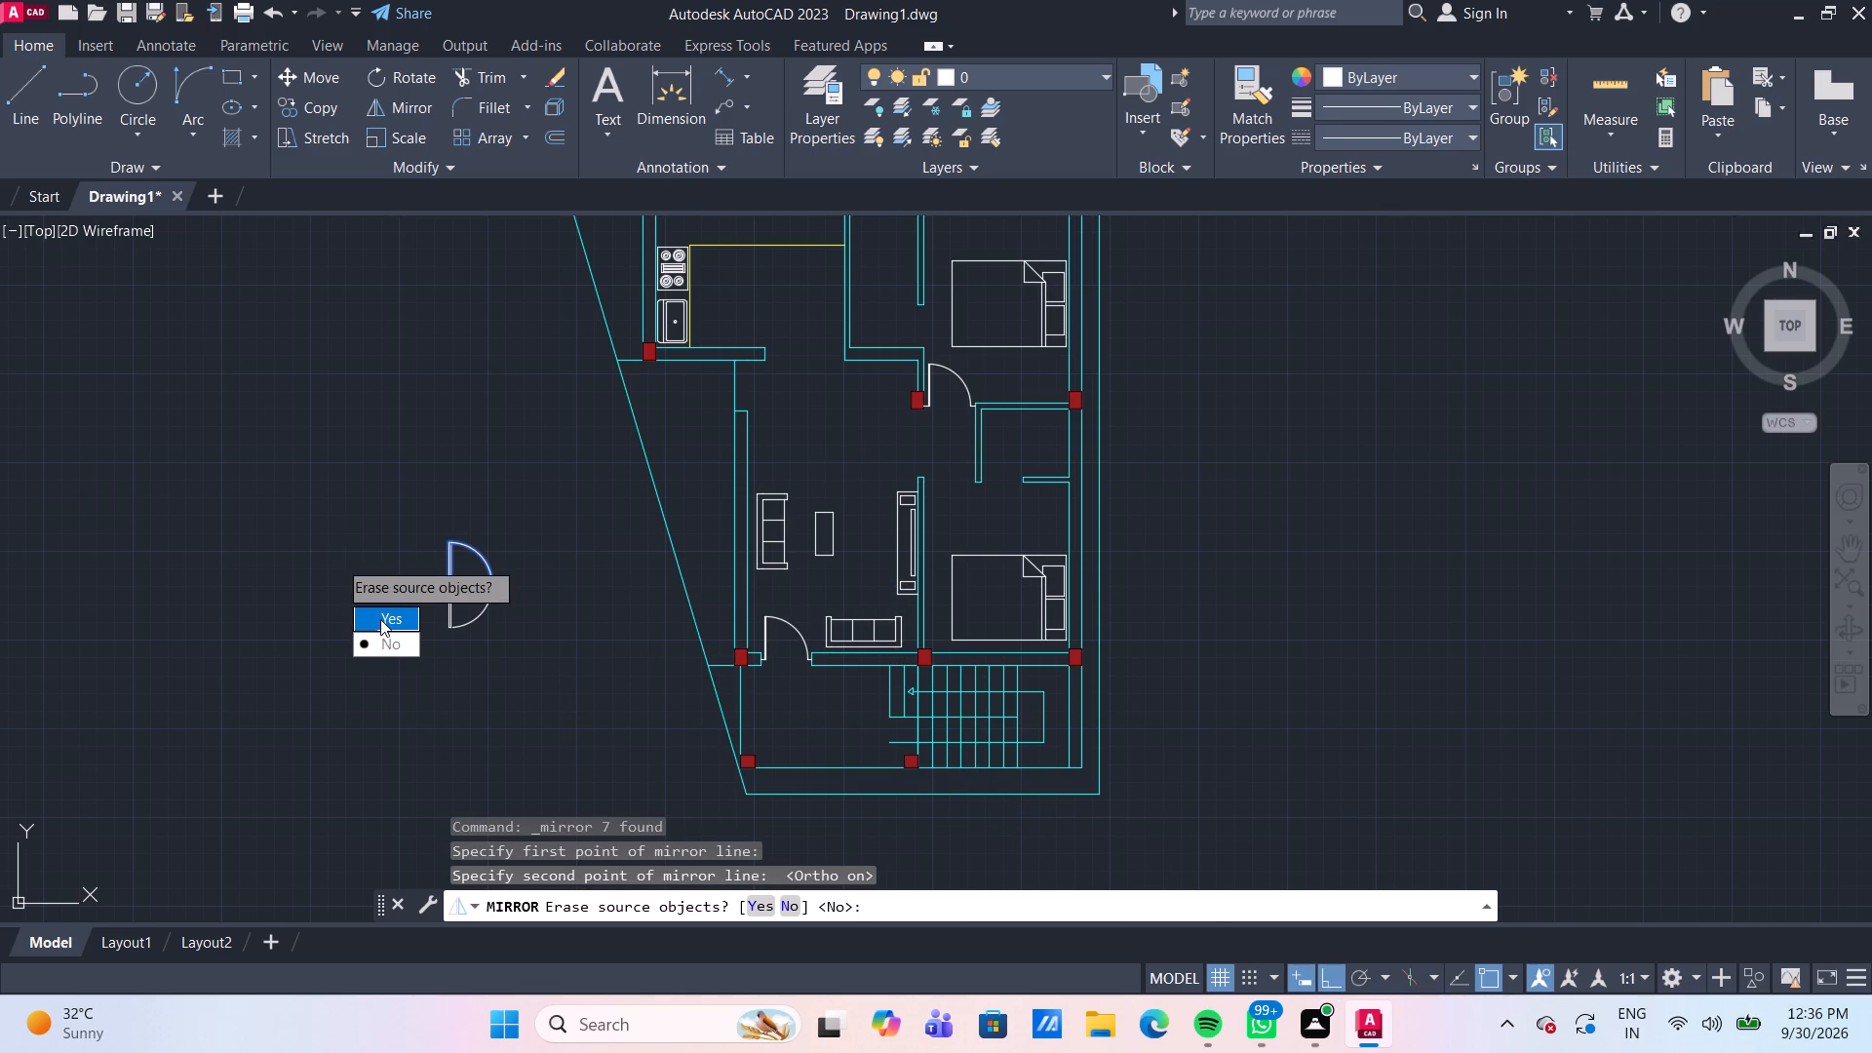
left_click_drag(380, 619, 337, 560)
Copy the mirrored door vertically upward into the empty area outside the plan.
left_click(525, 657)
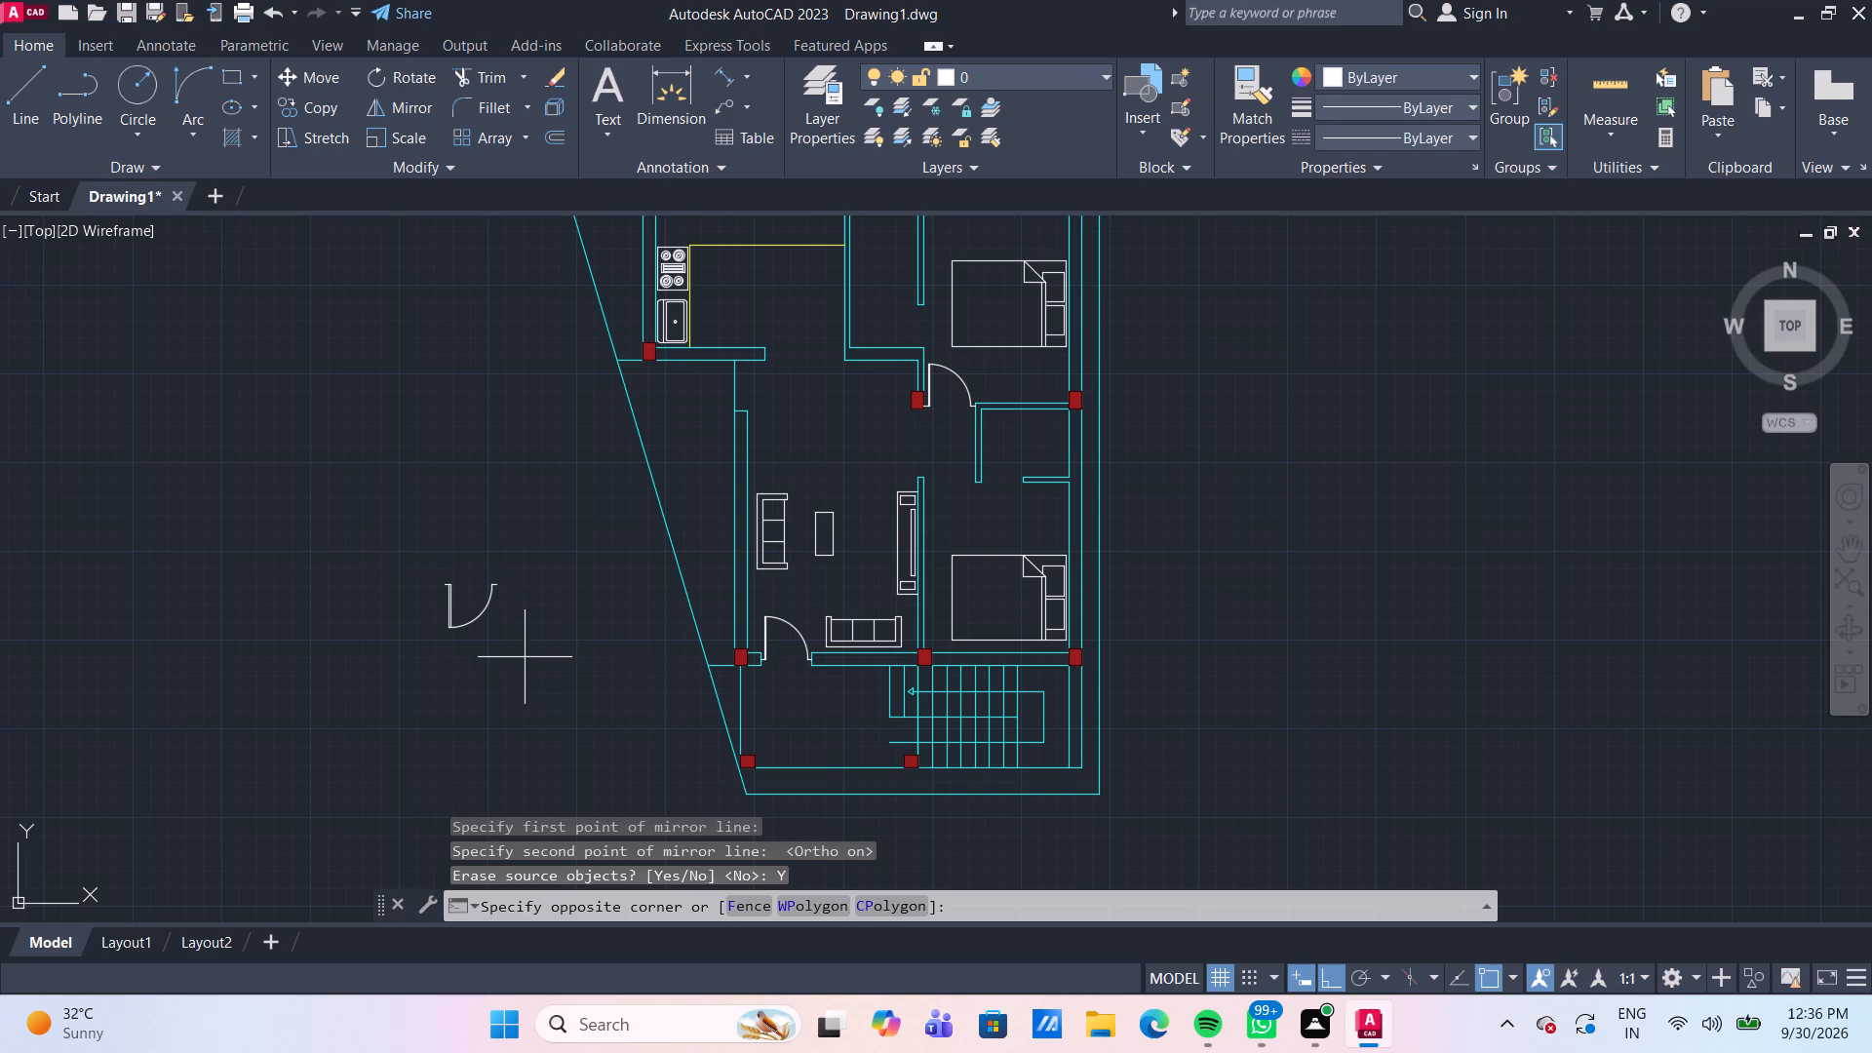
left_click(421, 546)
type("CO")
key("Return")
left_click(420, 459)
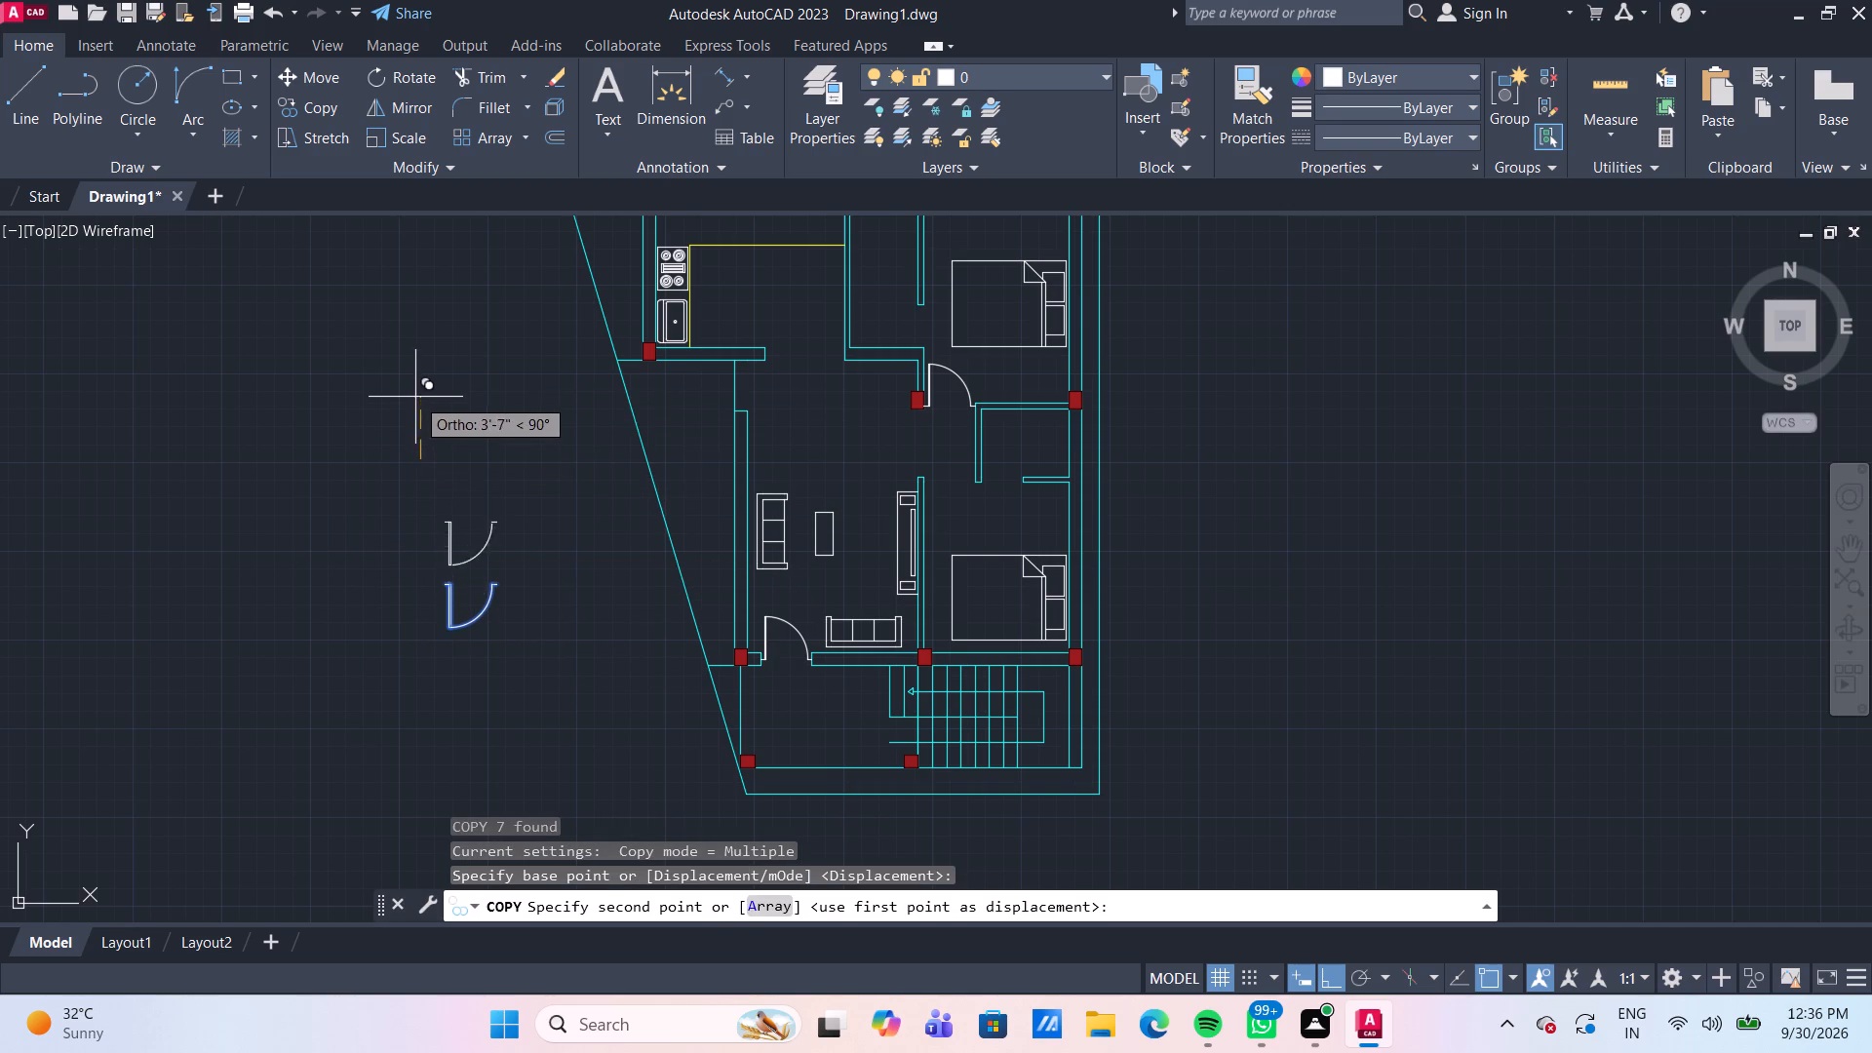
left_click(420, 282)
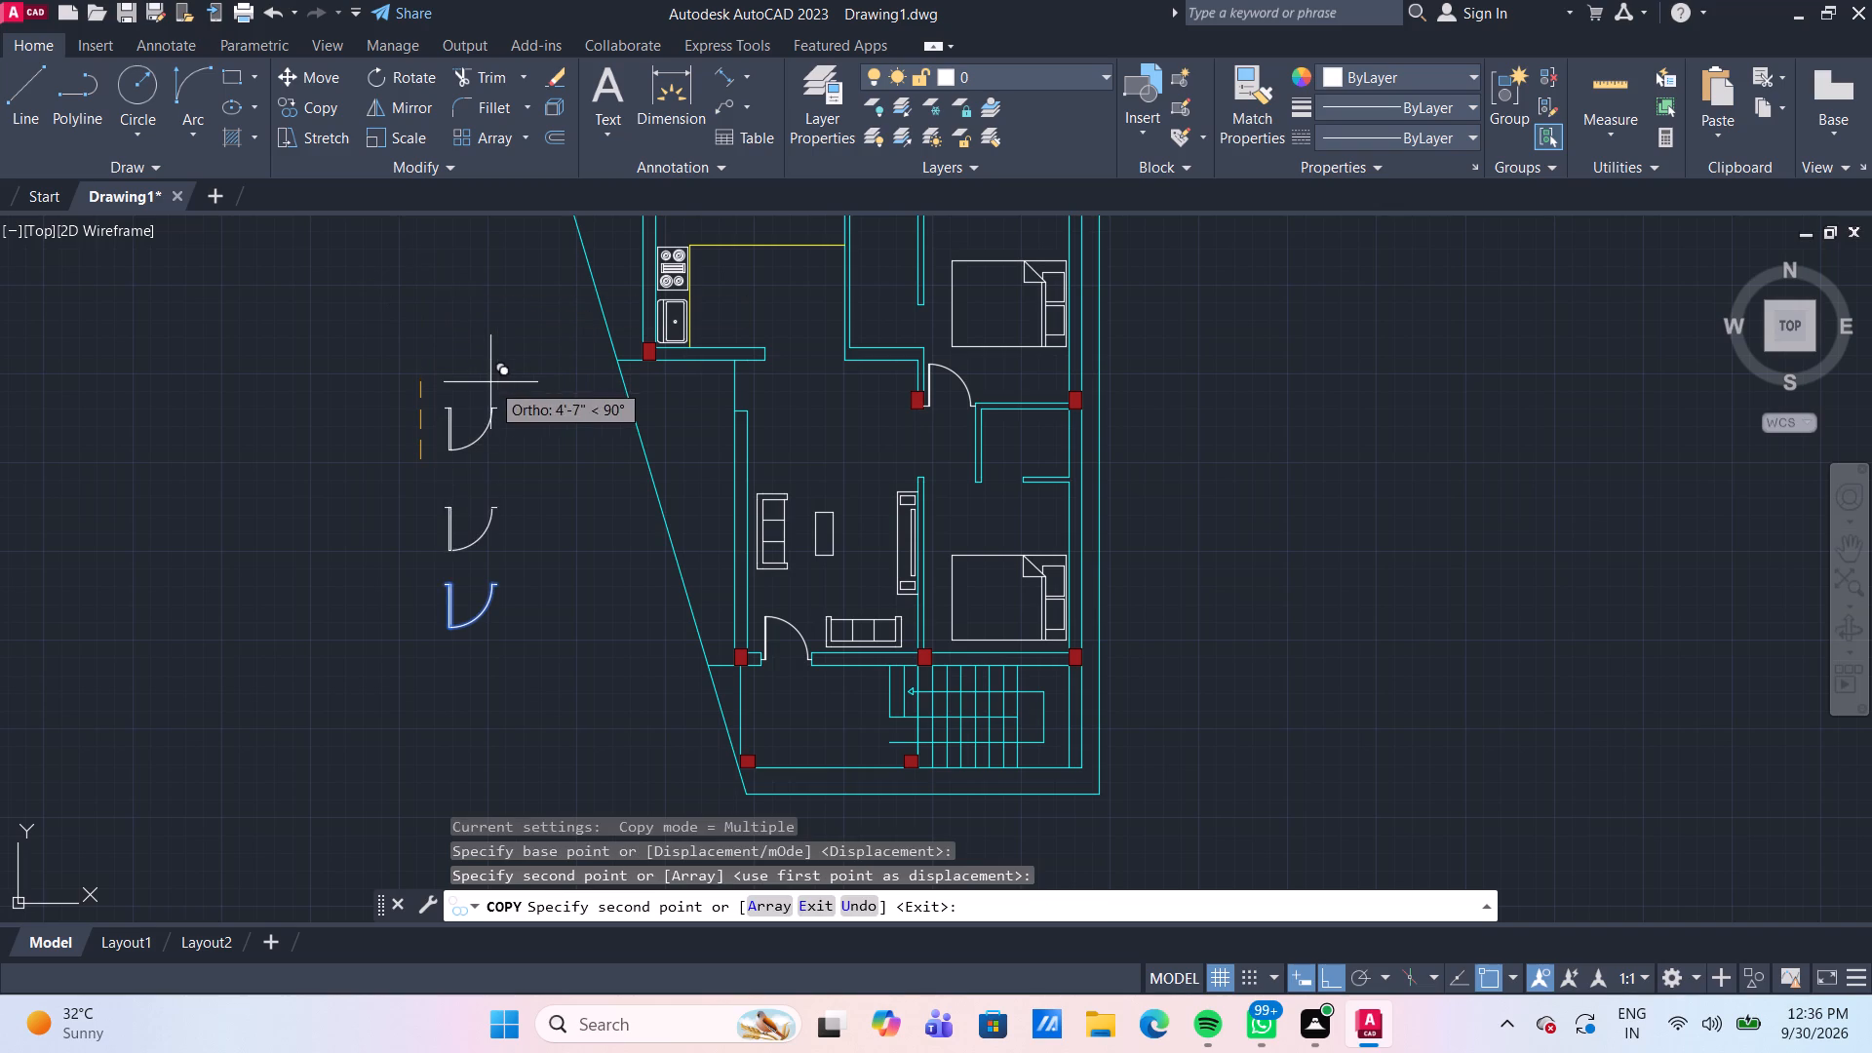
key("Escape")
Rotate the upper loose door copy by 270° about its free jamb end.
left_click_drag(510, 477, 491, 448)
left_click(407, 347)
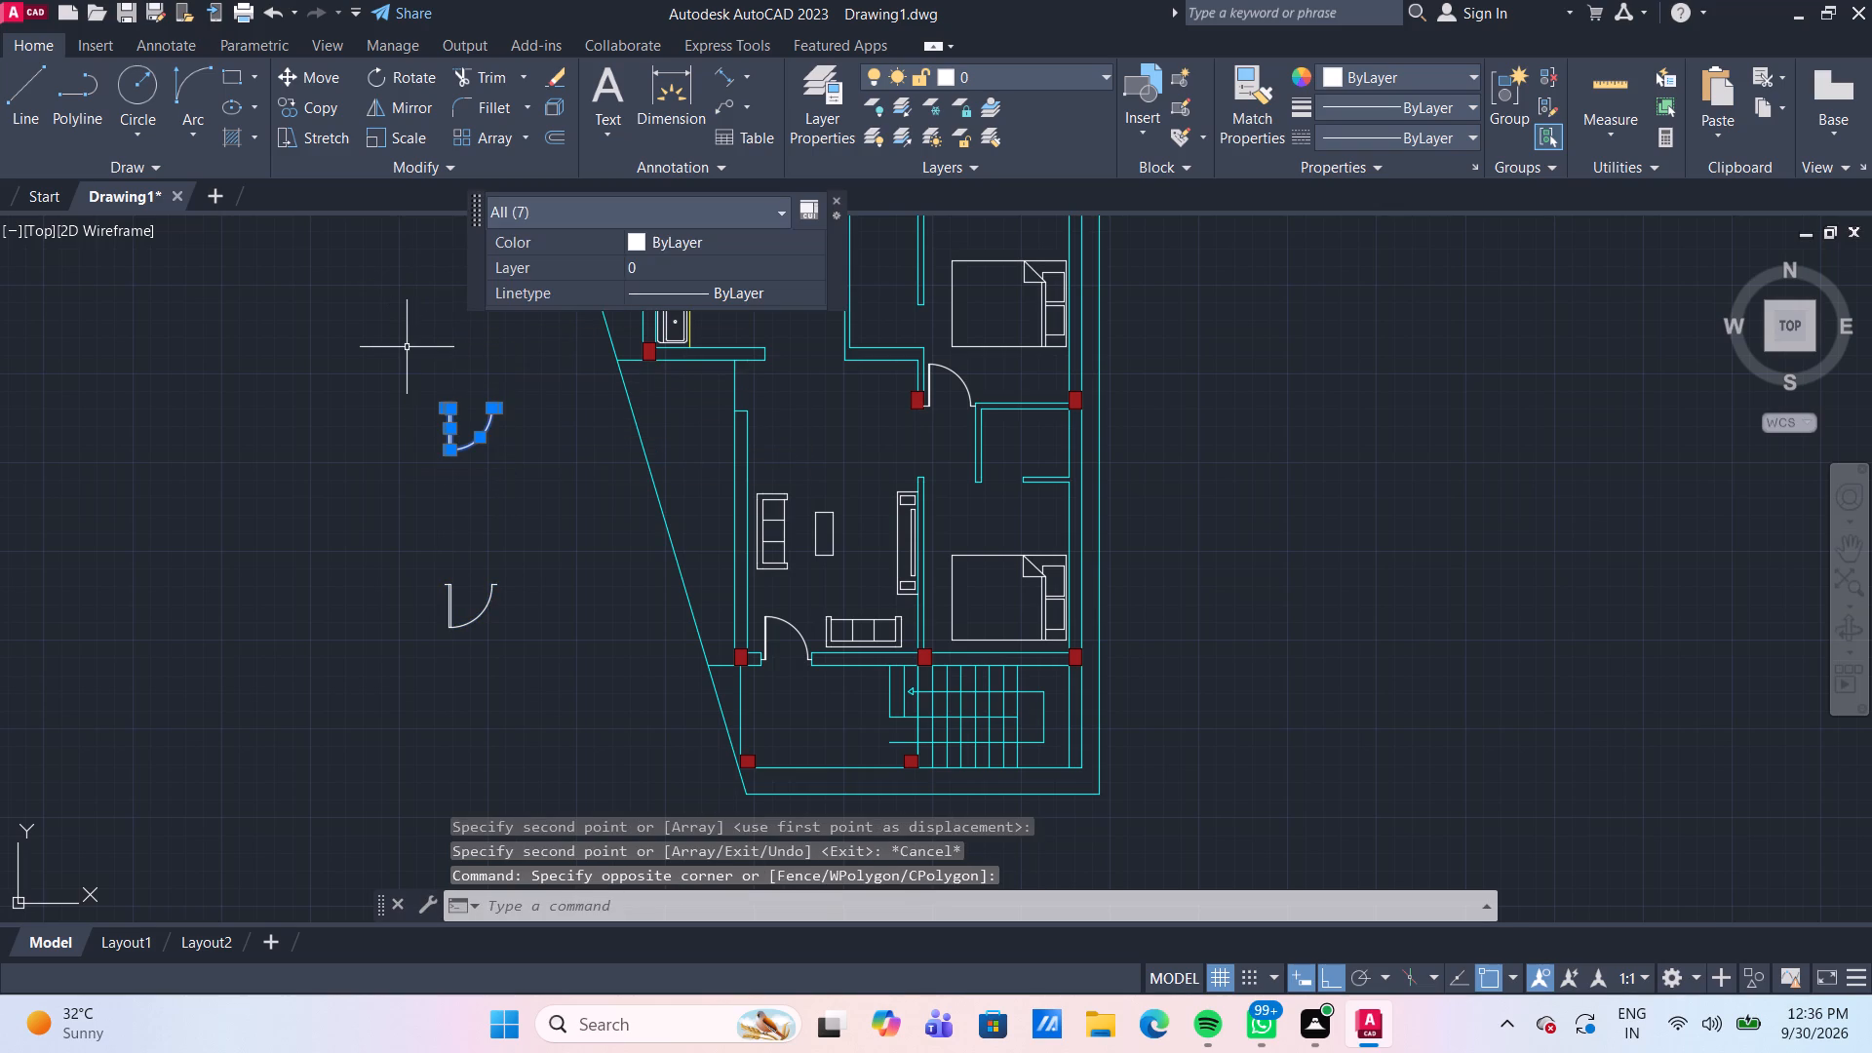
left_click(412, 72)
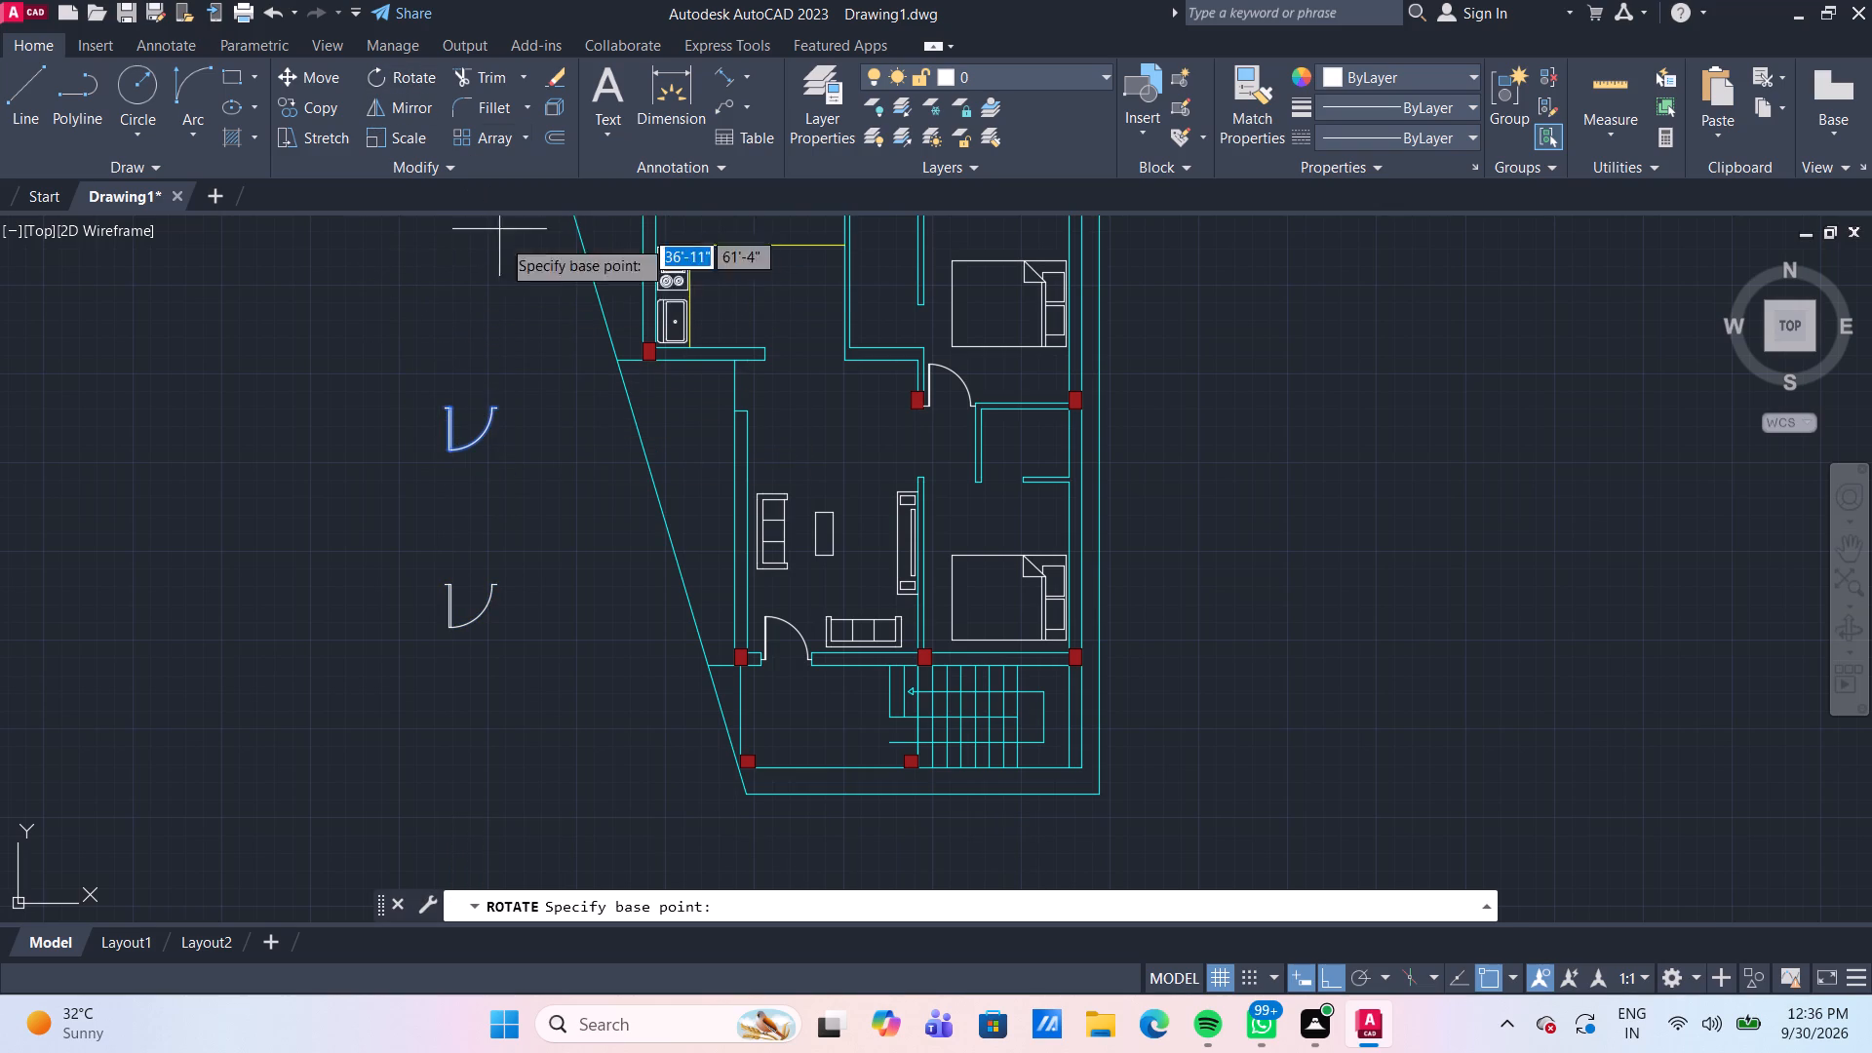
scroll(497, 409, "up", 3)
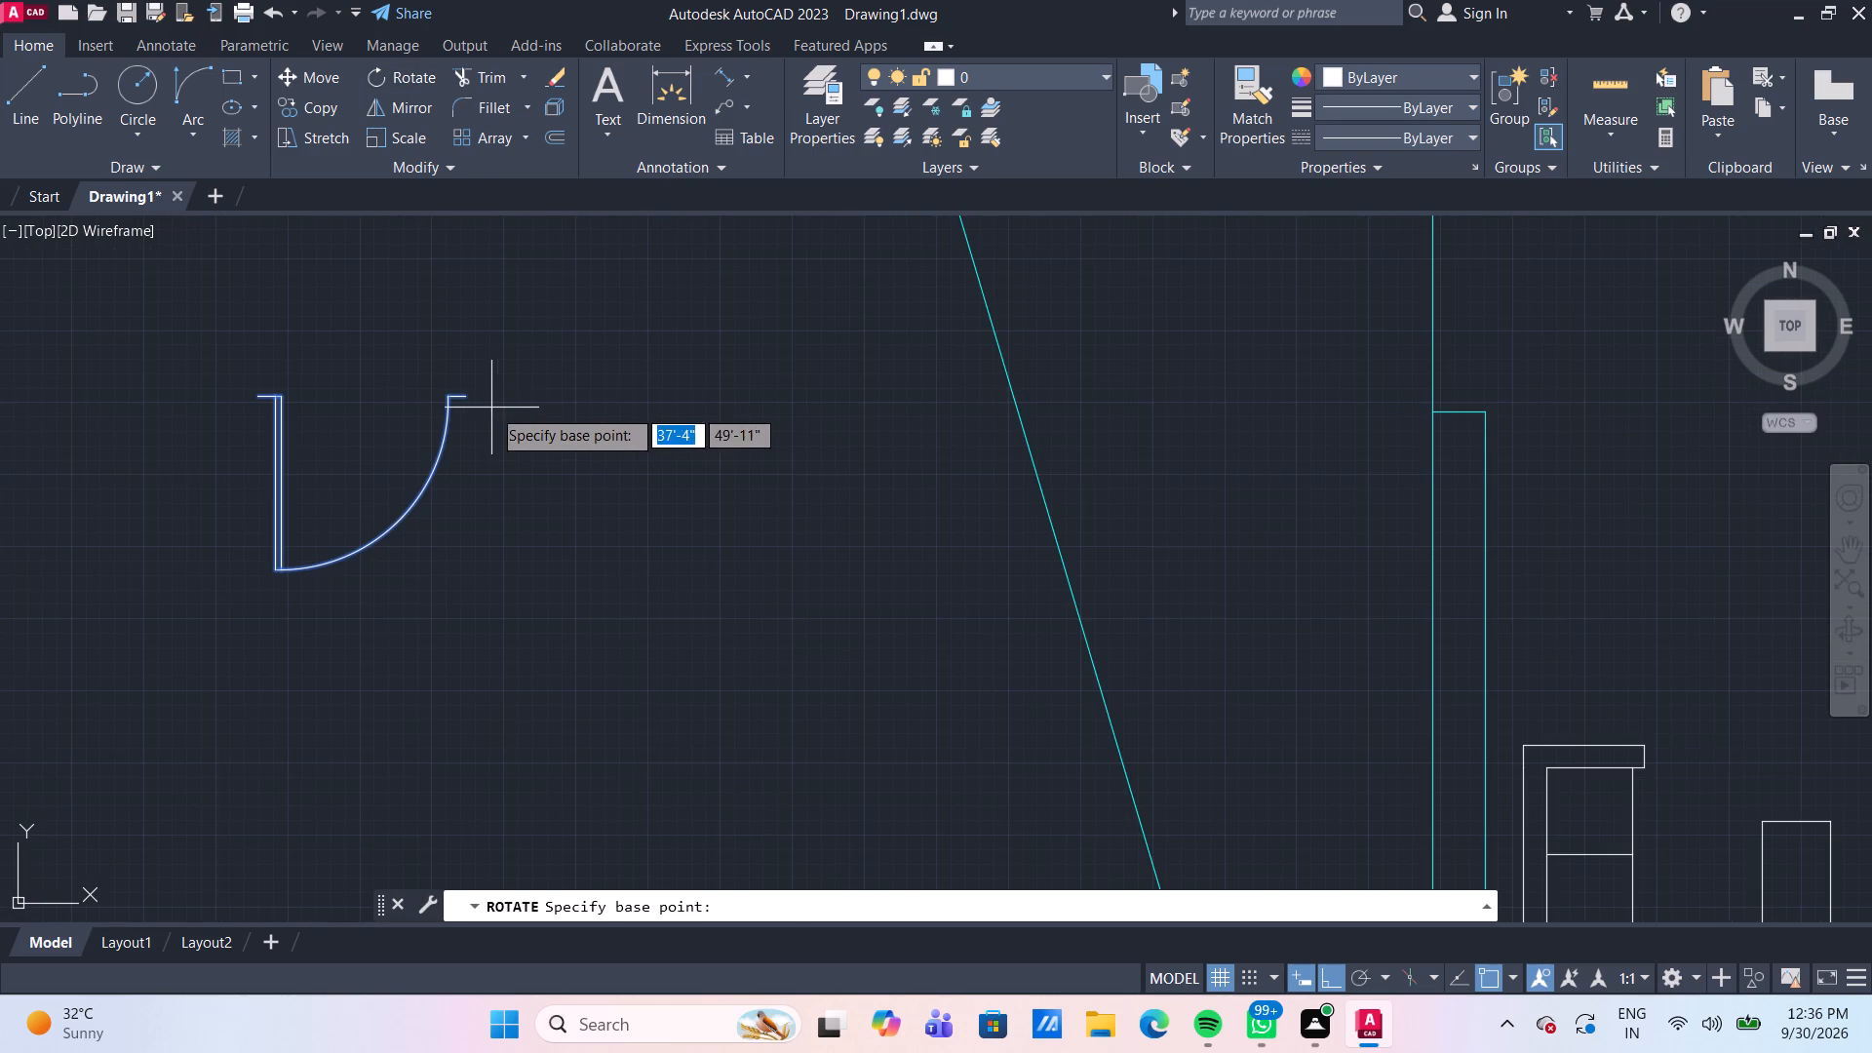
left_click(466, 397)
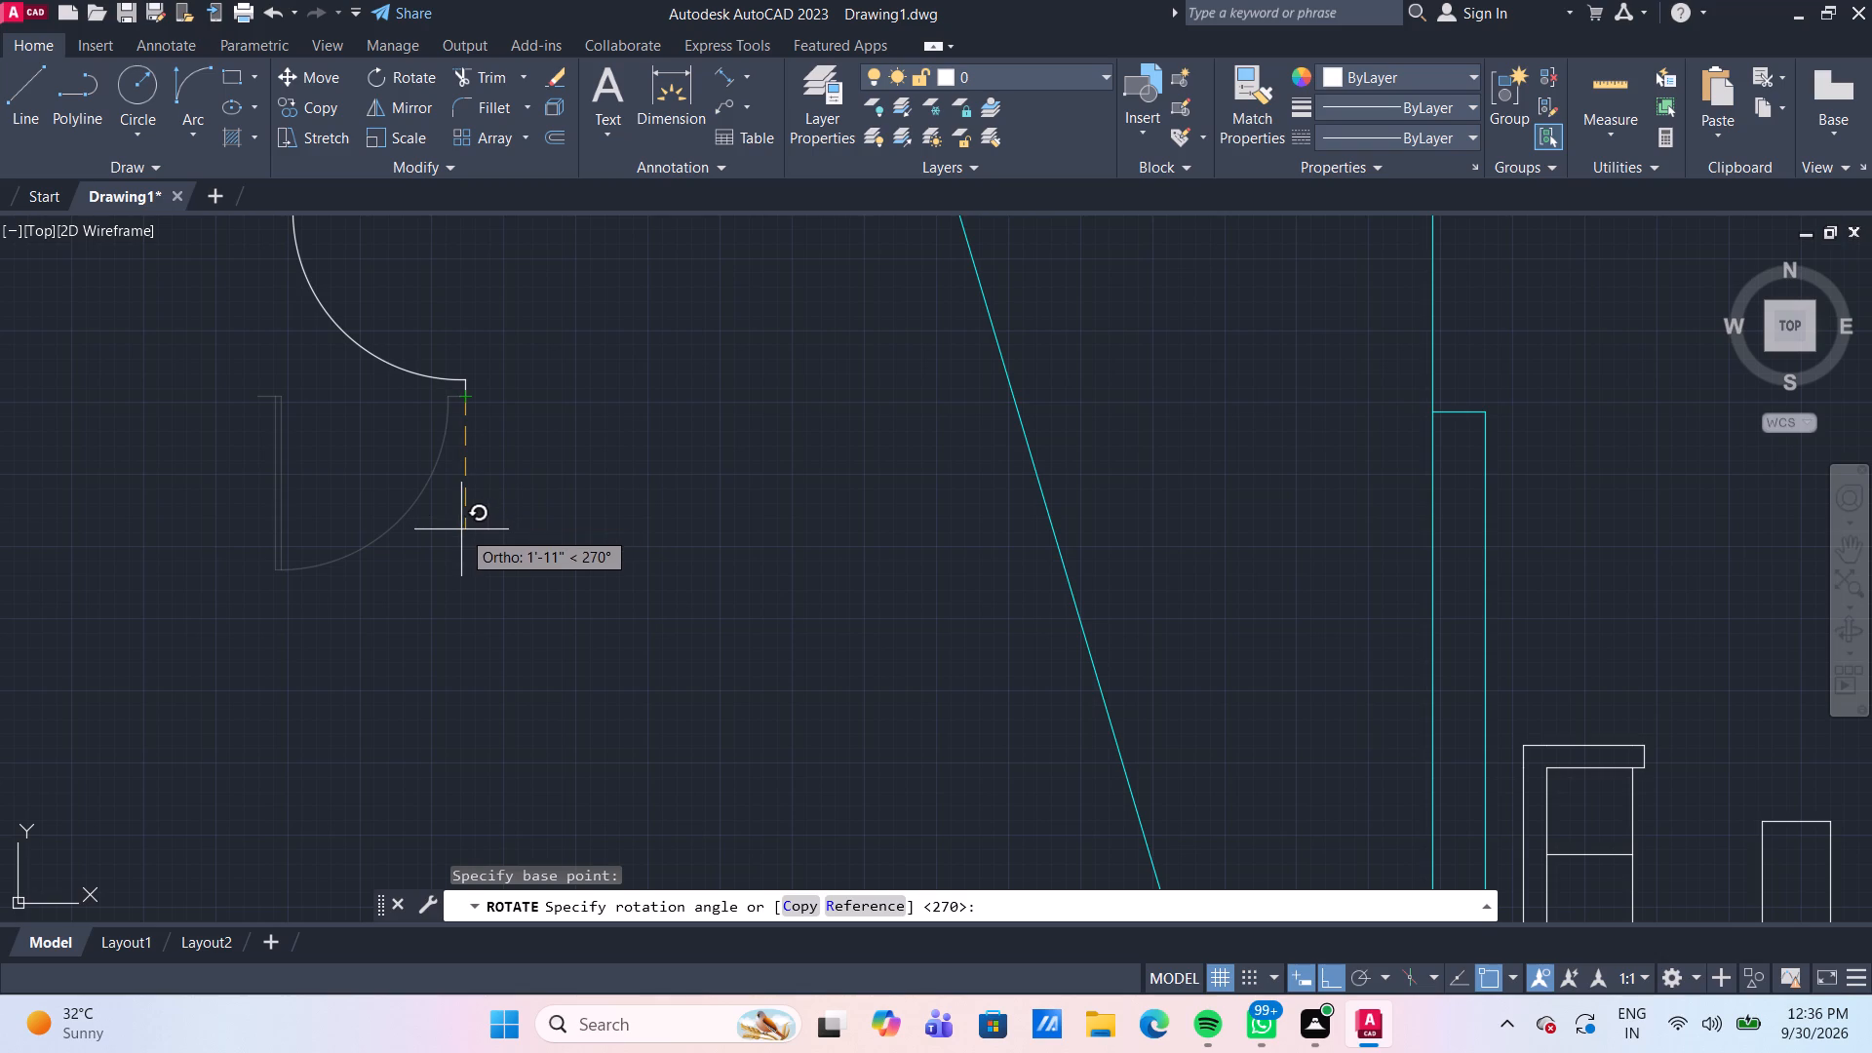
left_click(461, 529)
scroll(461, 529, "down", 3)
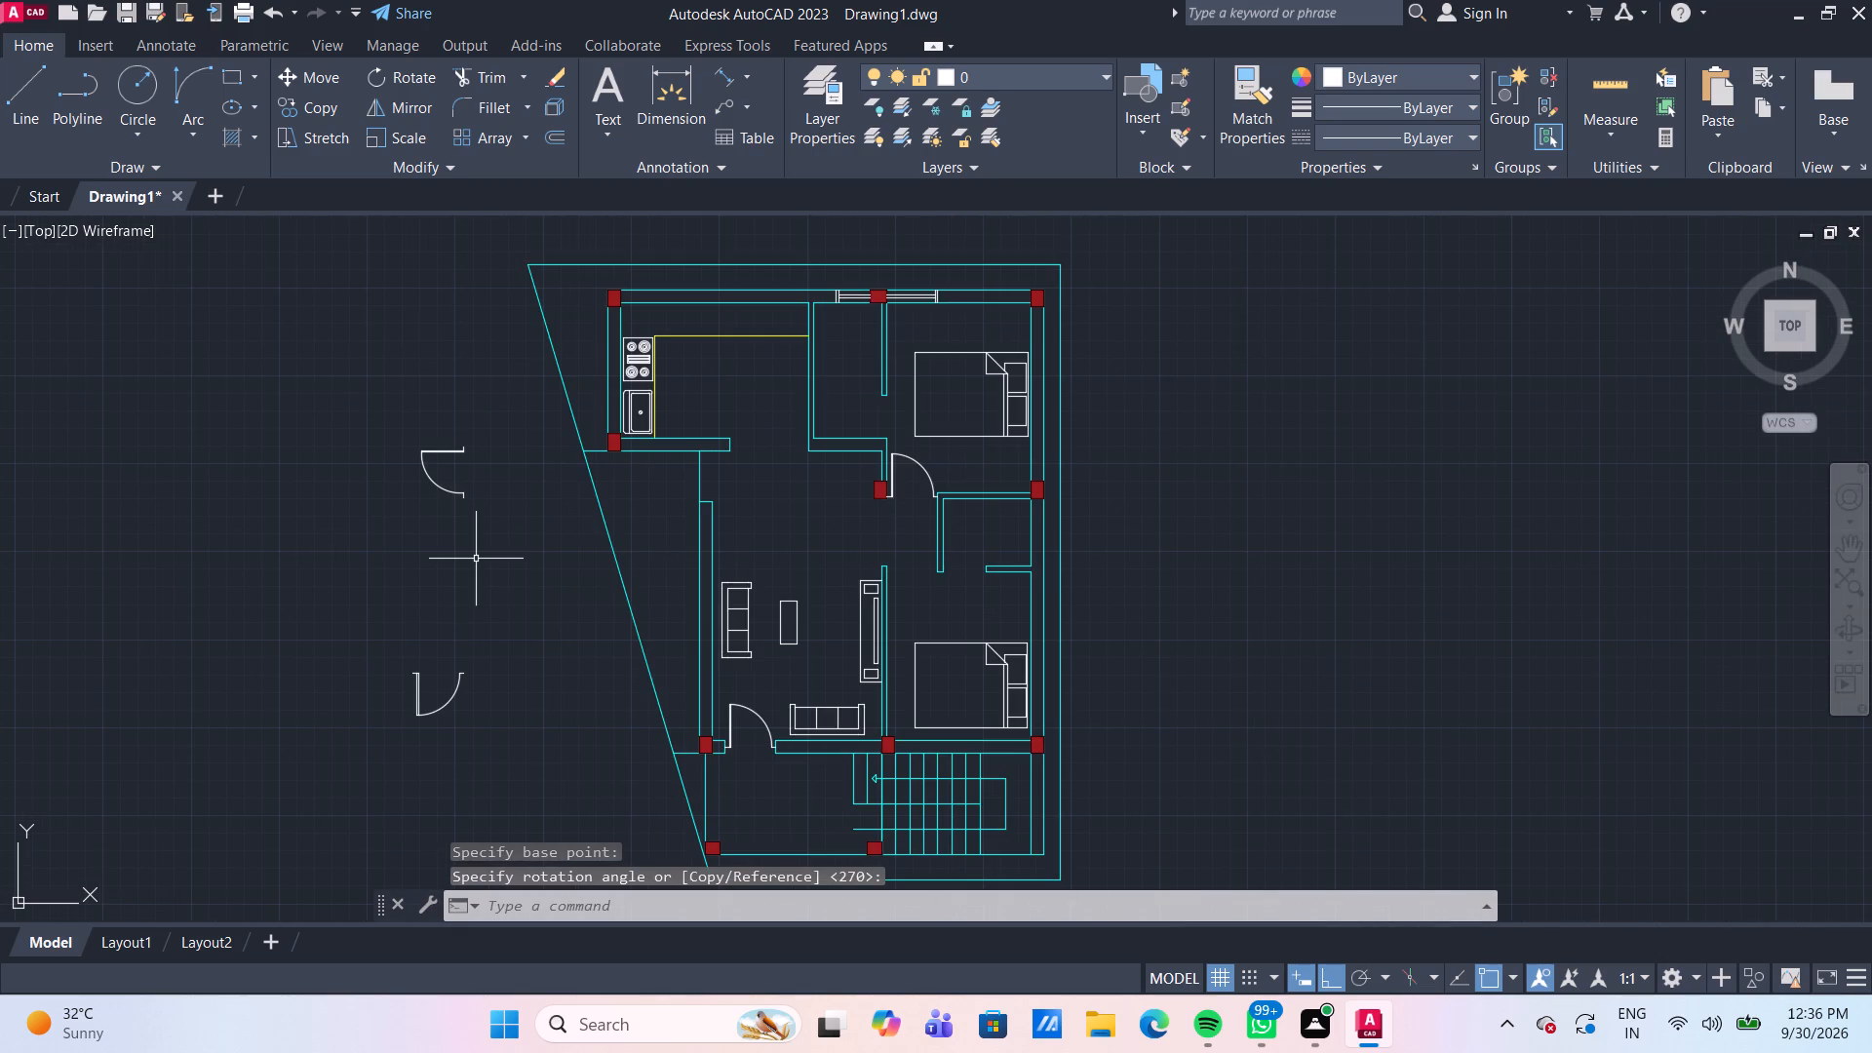
Mirror the upper loose door copy about a vertical line through its lower jamb end, erasing the source objects.
scroll(472, 481, "up", 1)
middle_click_drag(472, 481, 425, 491)
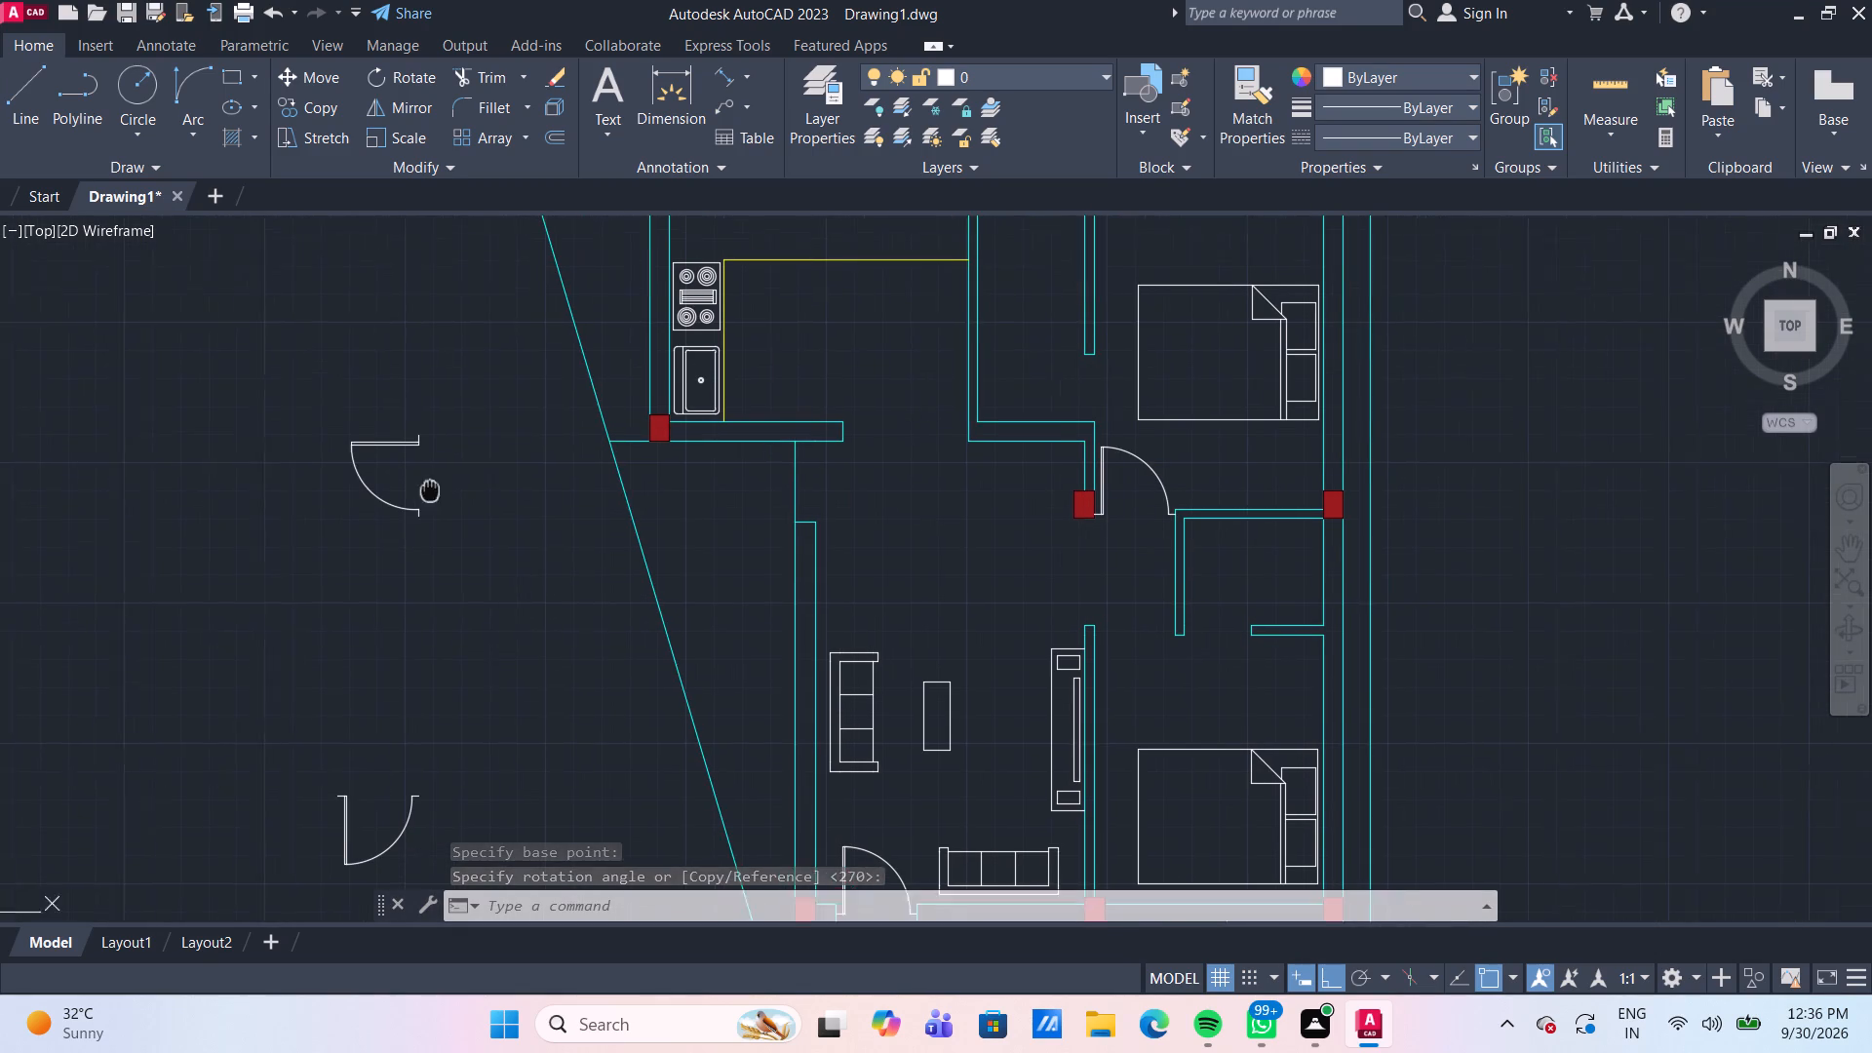
left_click_drag(436, 535, 409, 488)
left_click(314, 373)
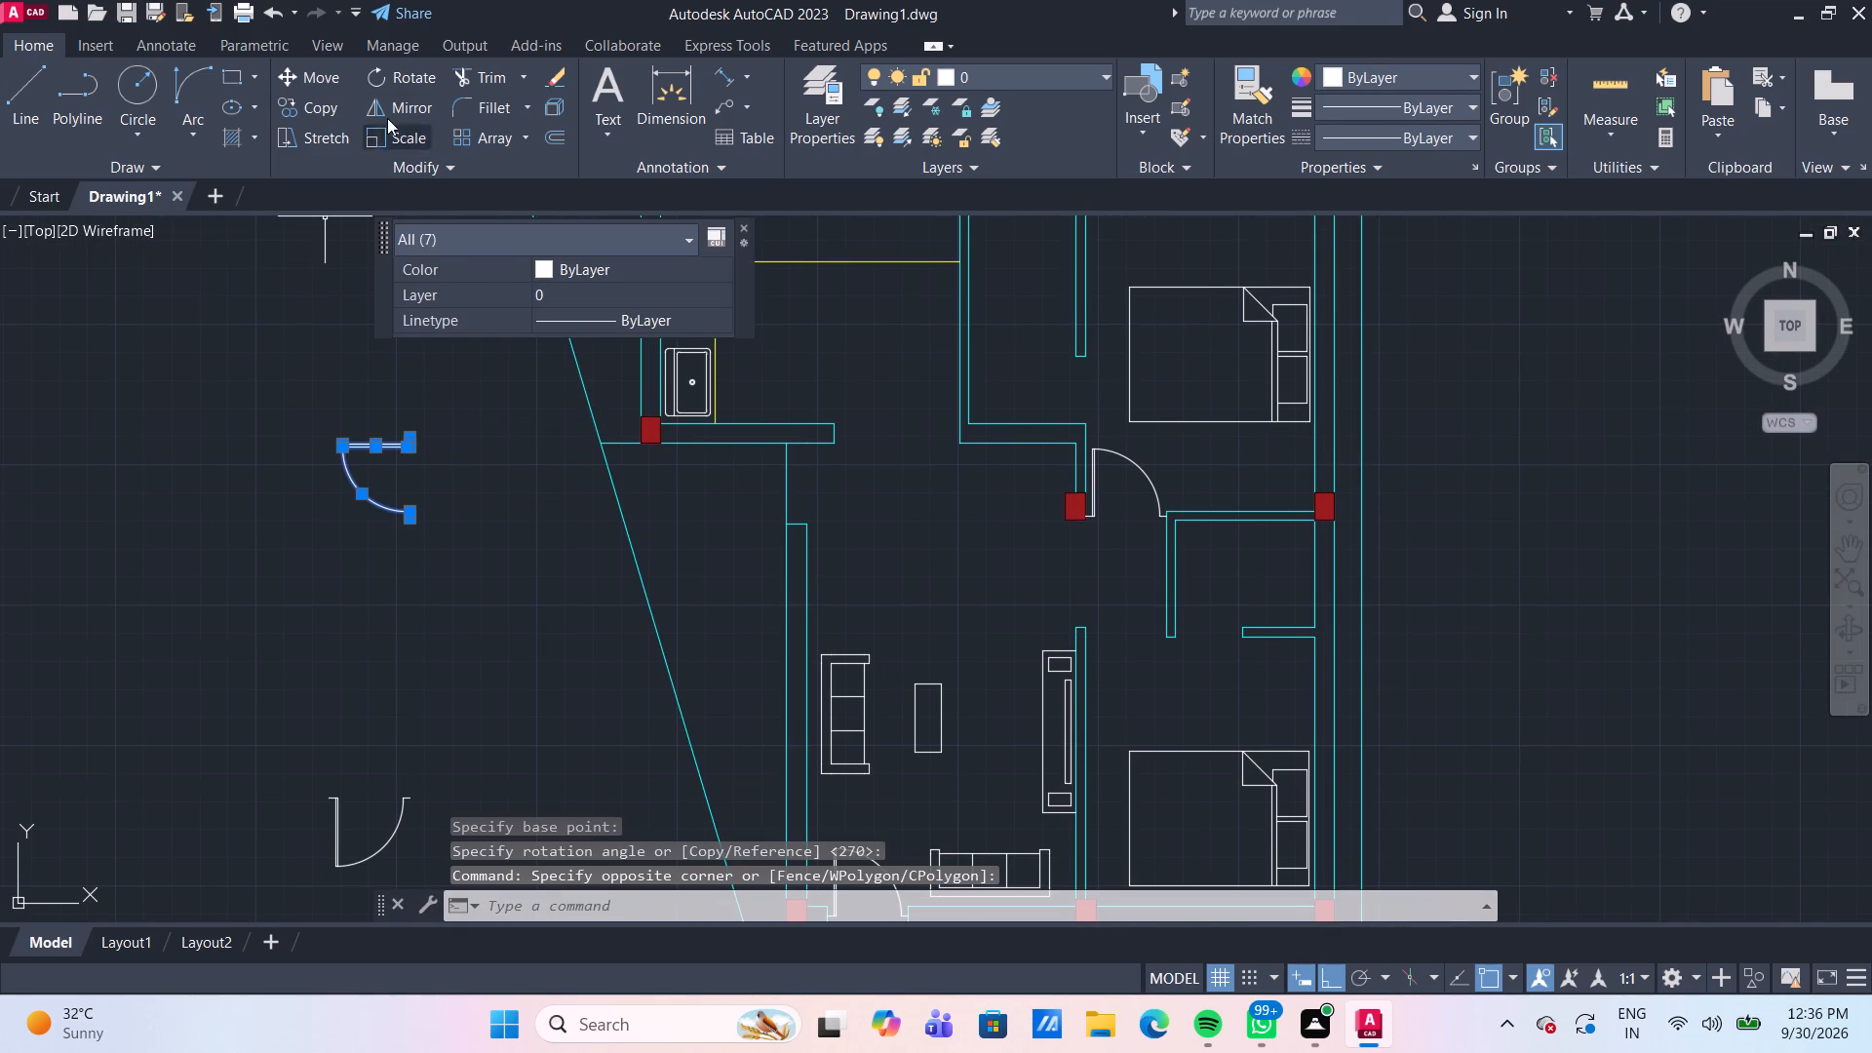
left_click(406, 99)
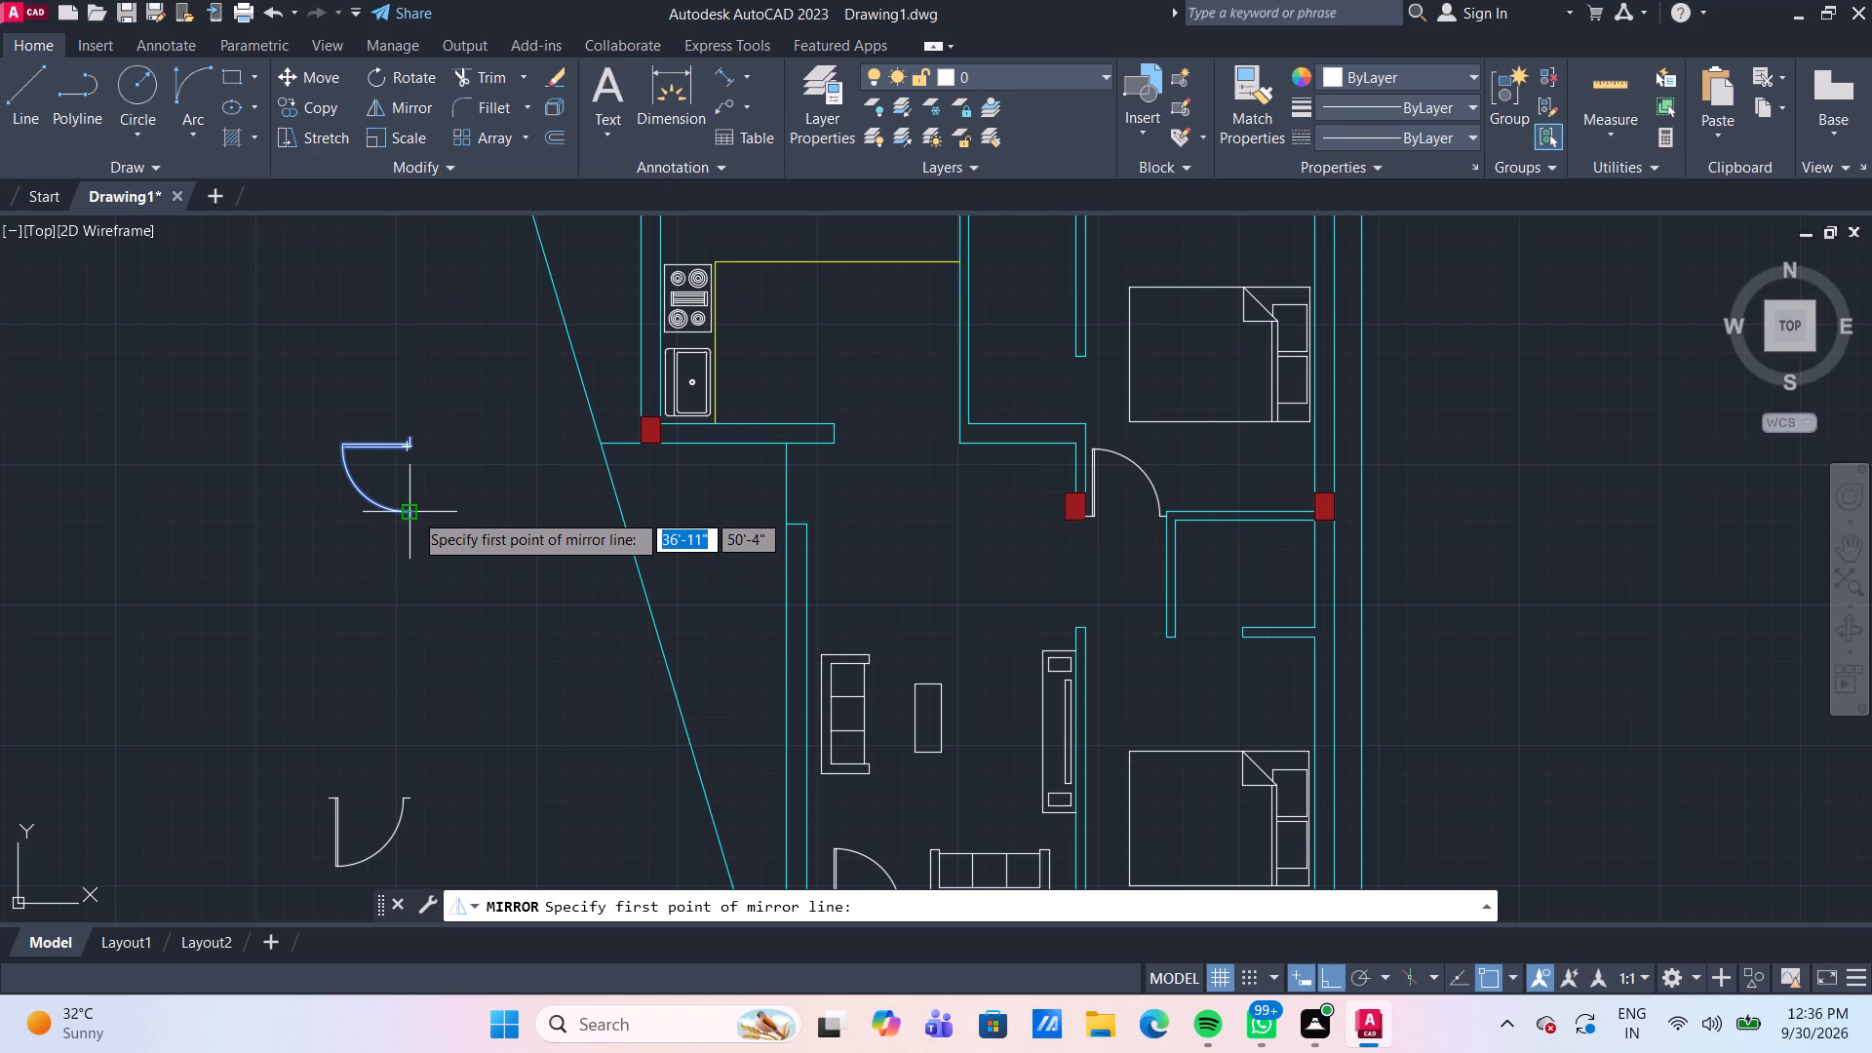
left_click(413, 512)
left_click(377, 599)
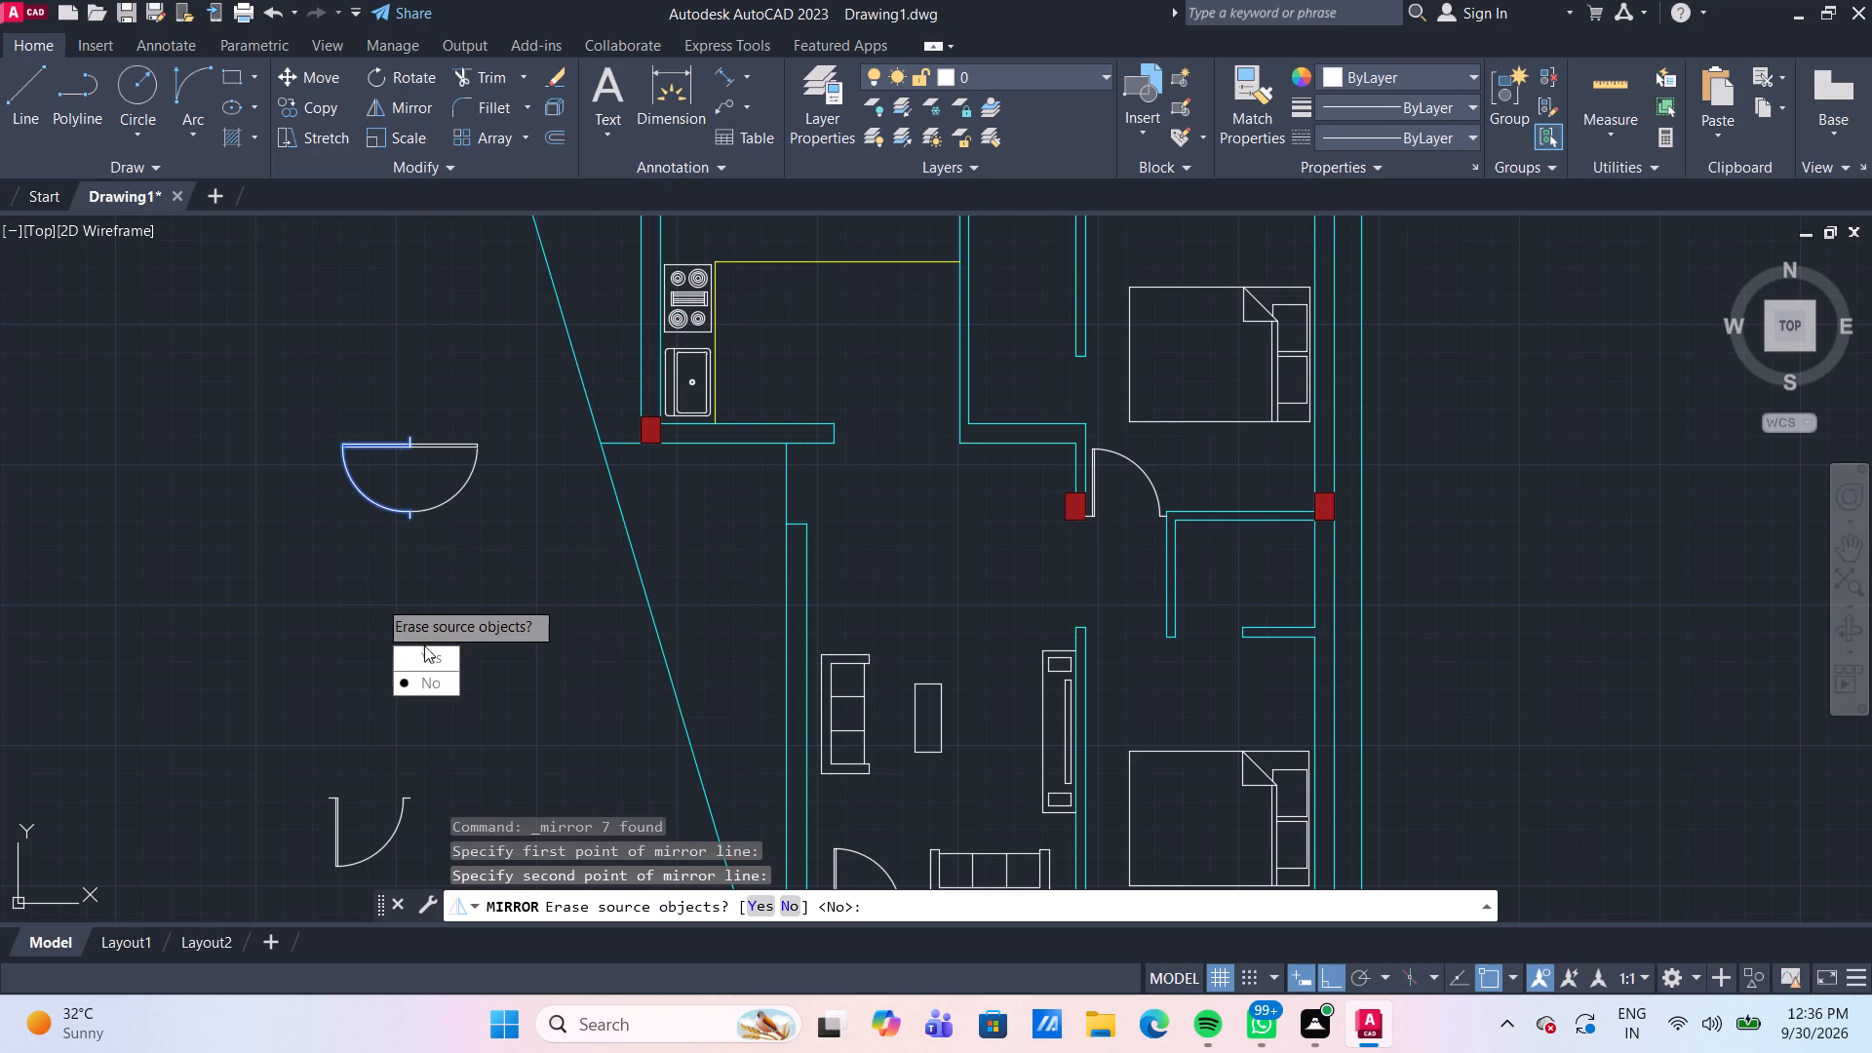
left_click_drag(423, 649, 377, 599)
Move the mirrored door by its lower jamb end into the opening between the kitchen wall and the living room's outer wall.
left_click_drag(510, 527, 459, 444)
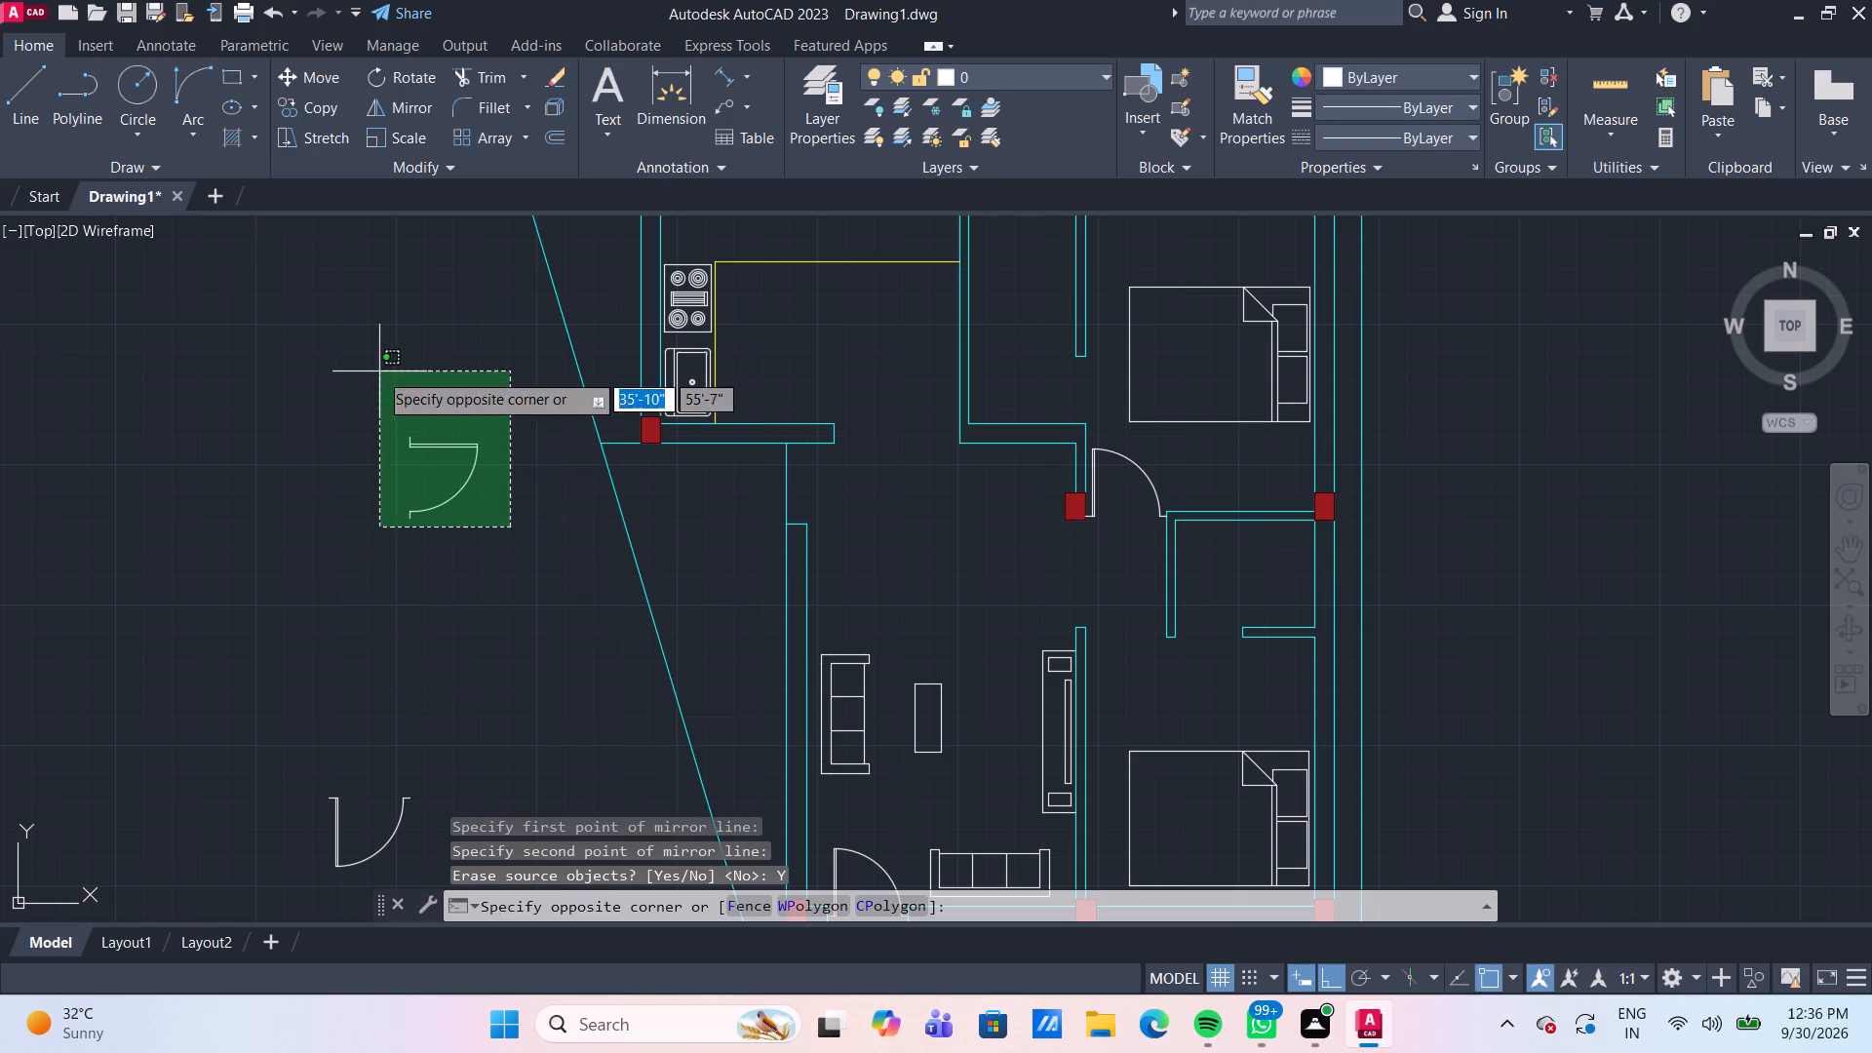
left_click(377, 370)
key("m")
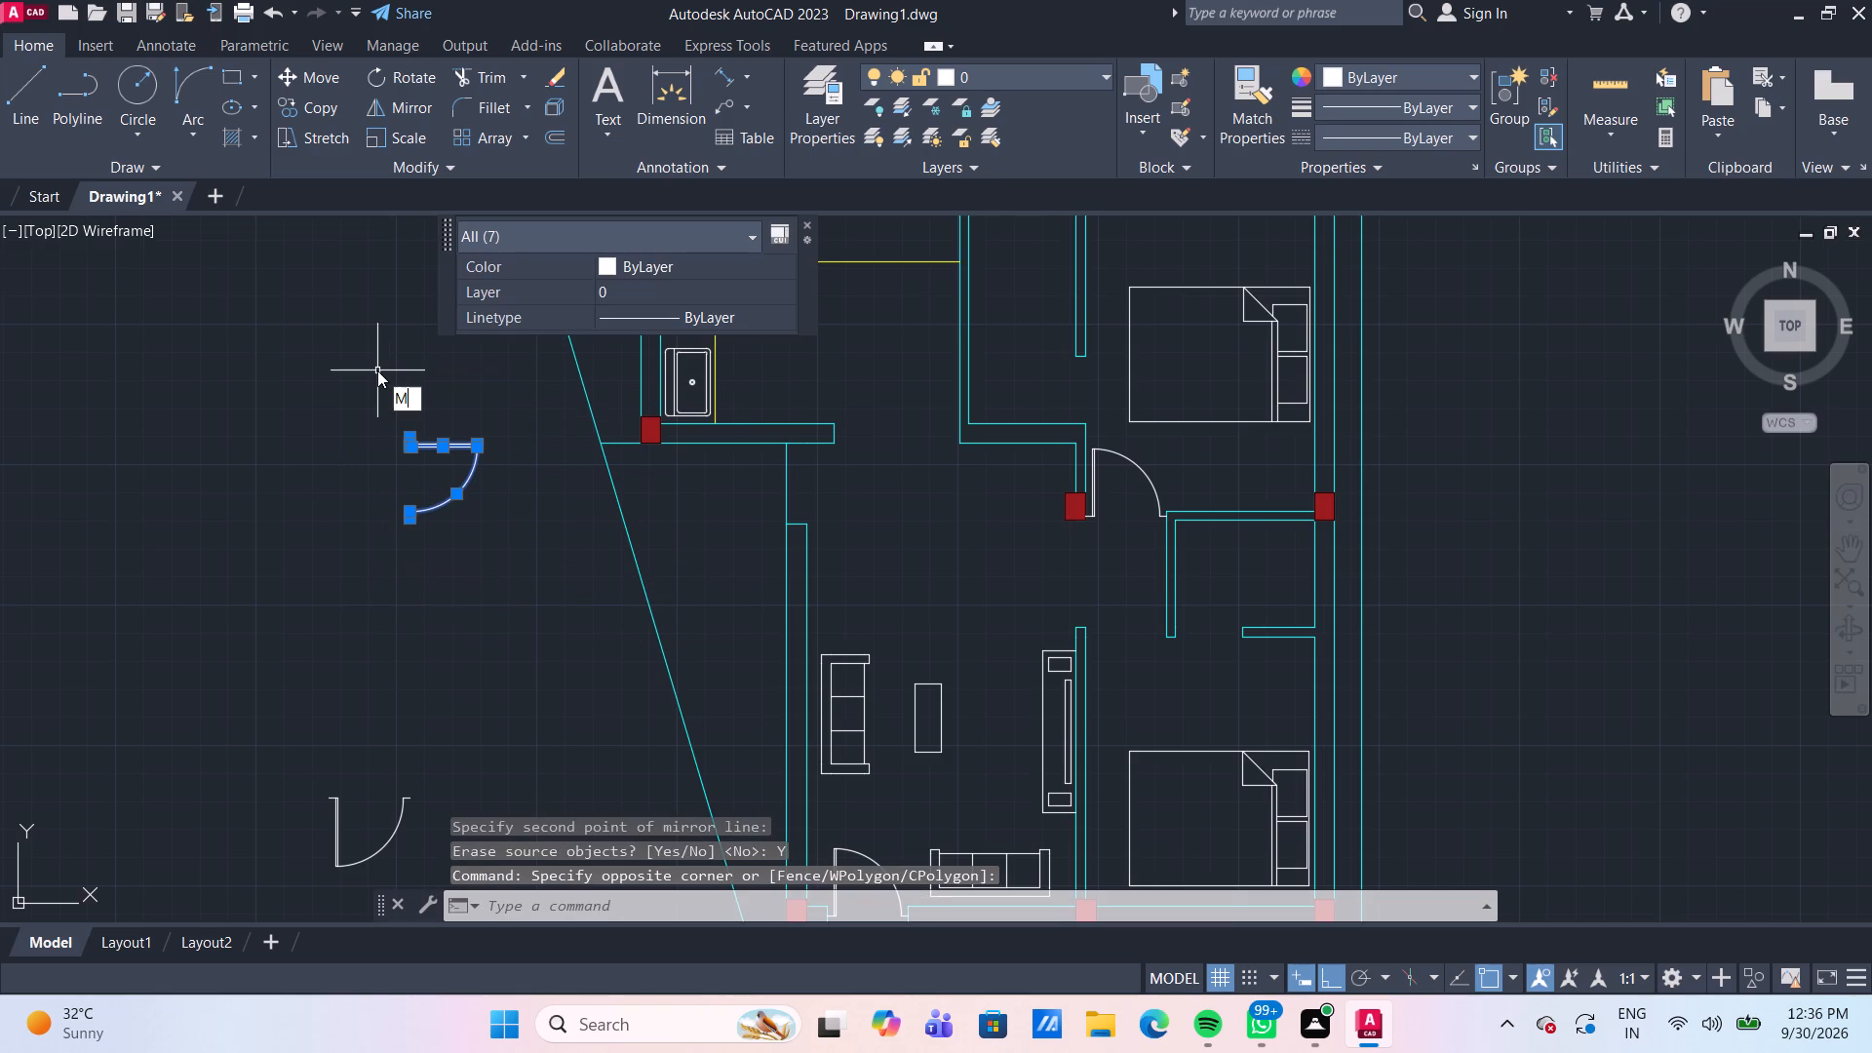
key("Return")
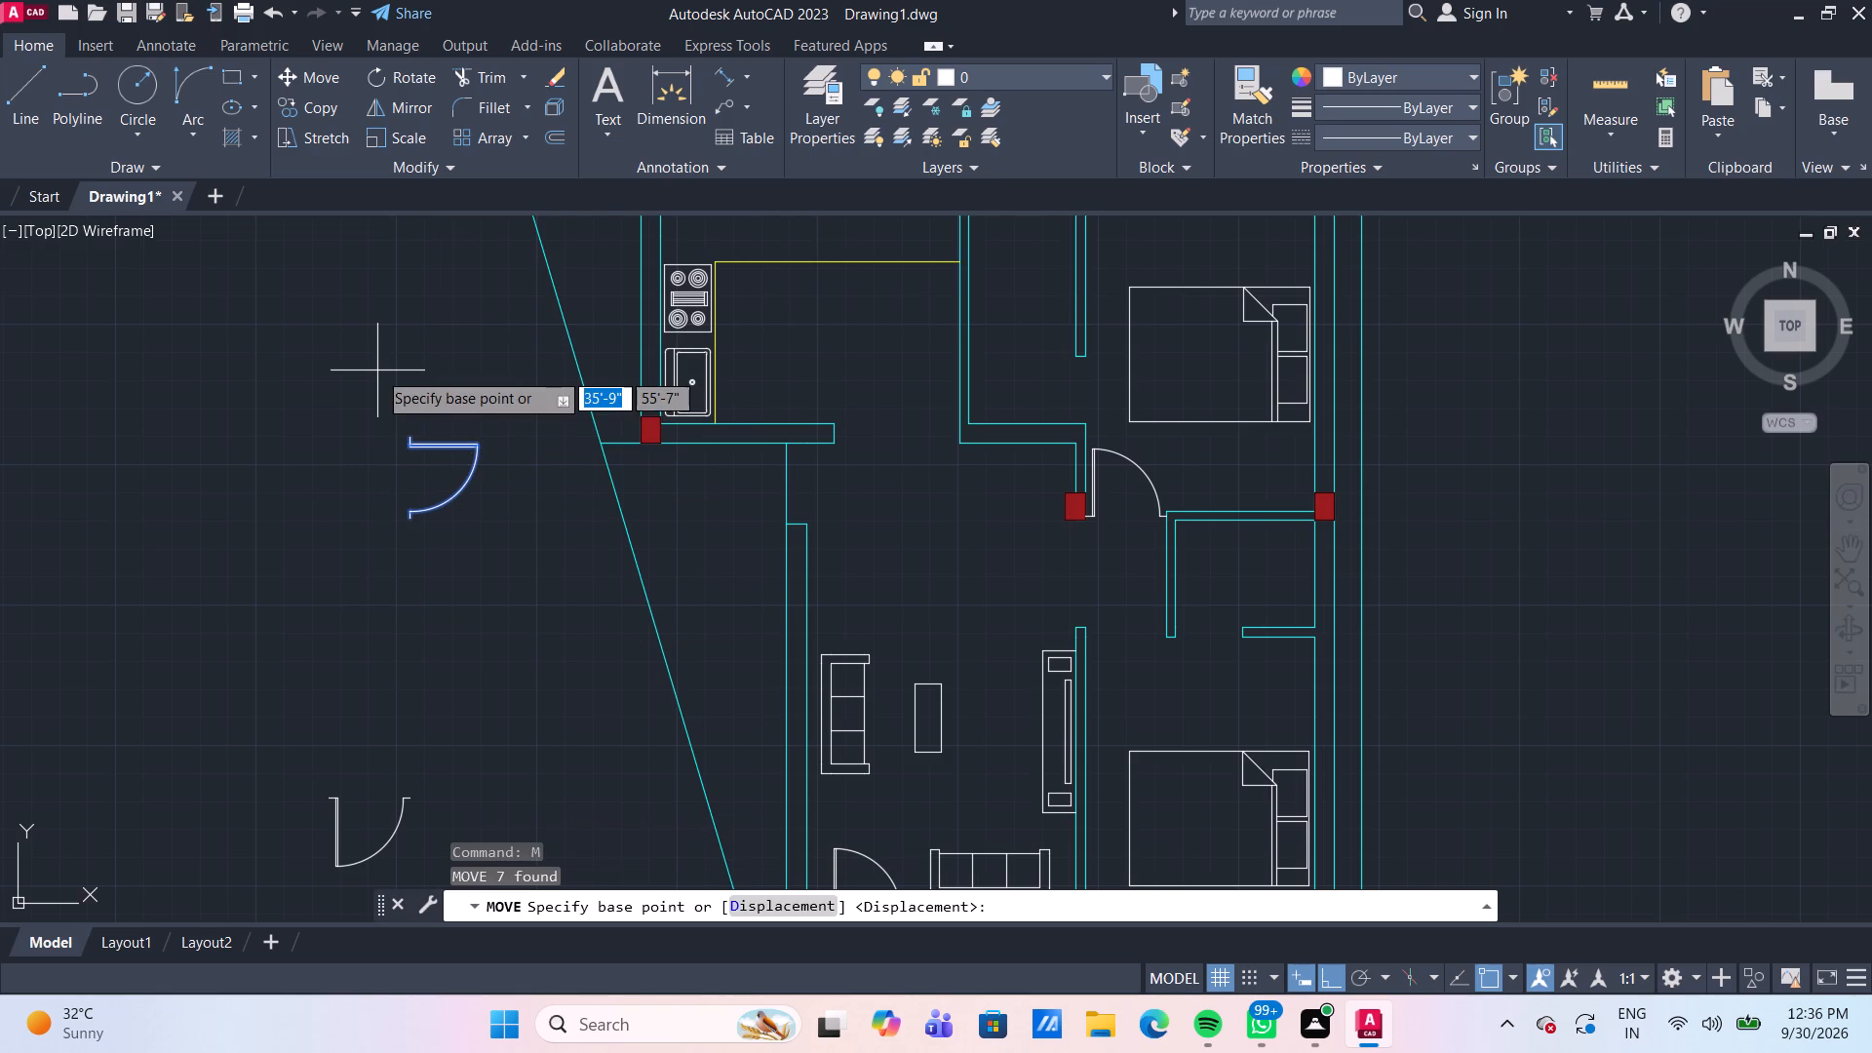
left_click(410, 519)
scroll(898, 497, "up", 1)
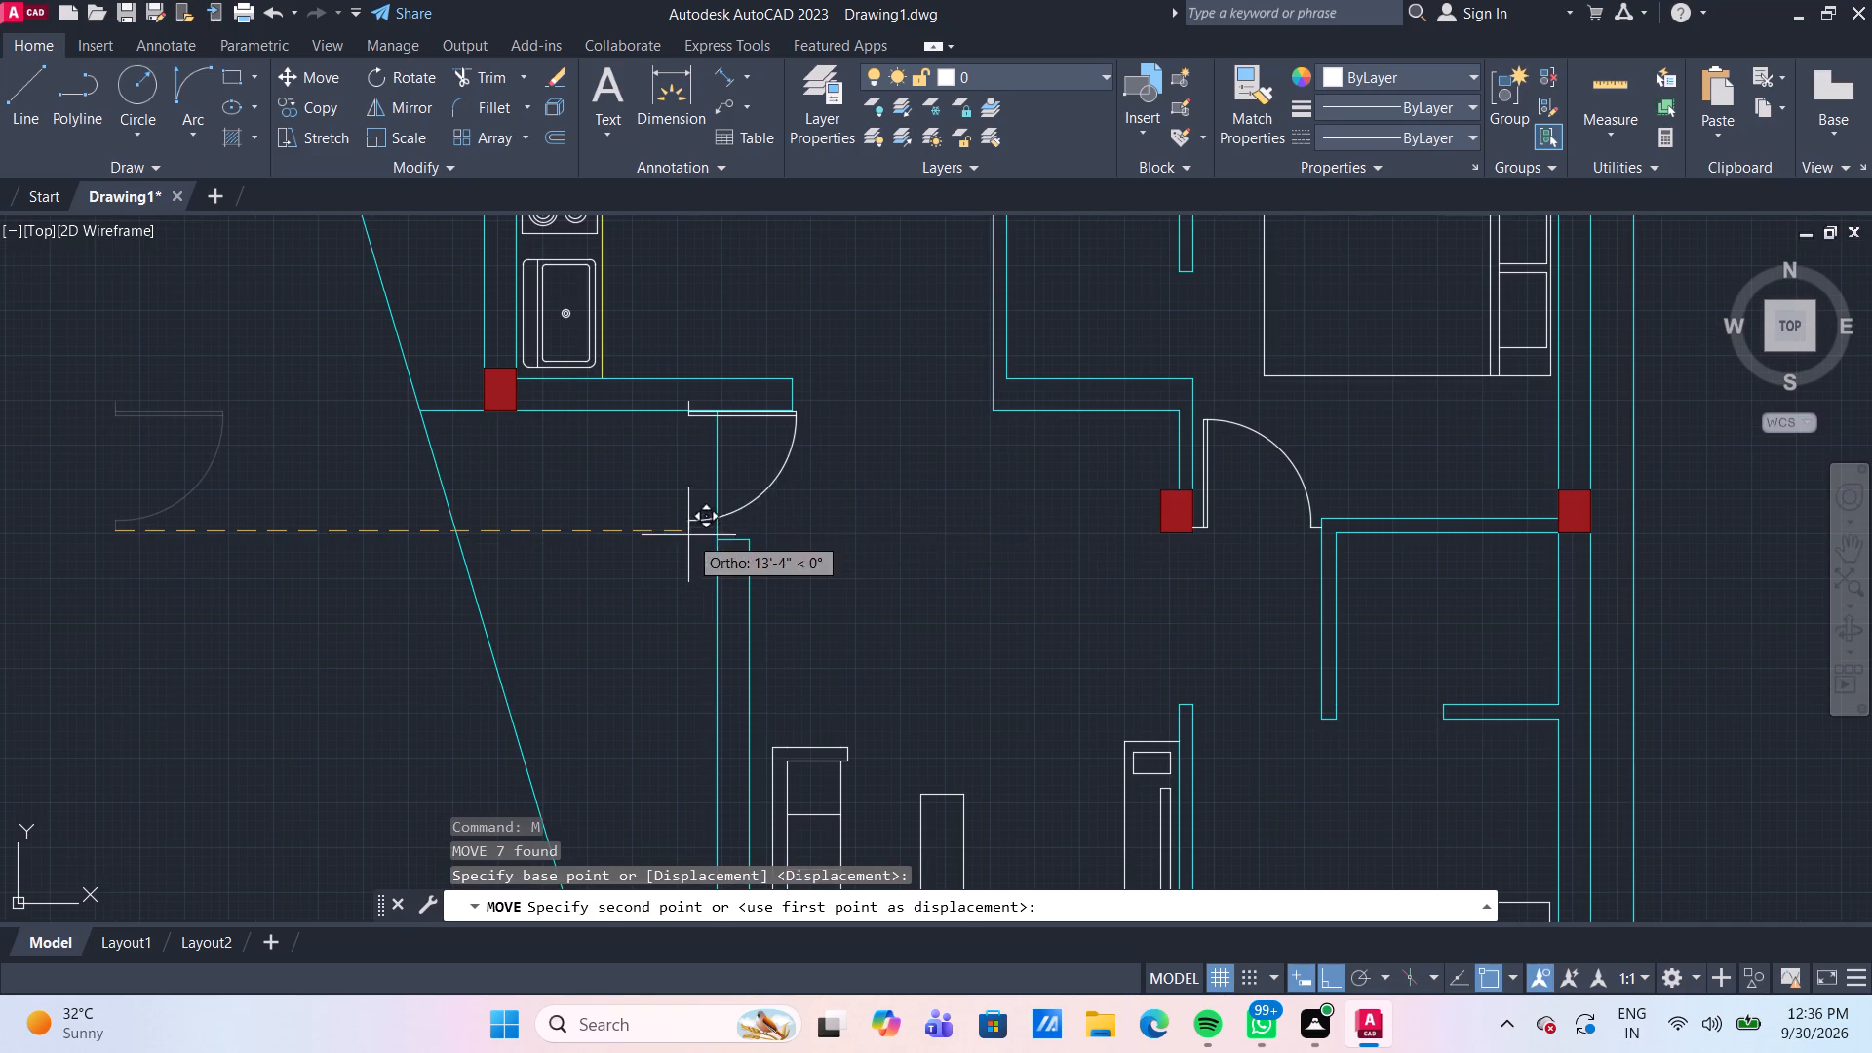
scroll(720, 545, "up", 2)
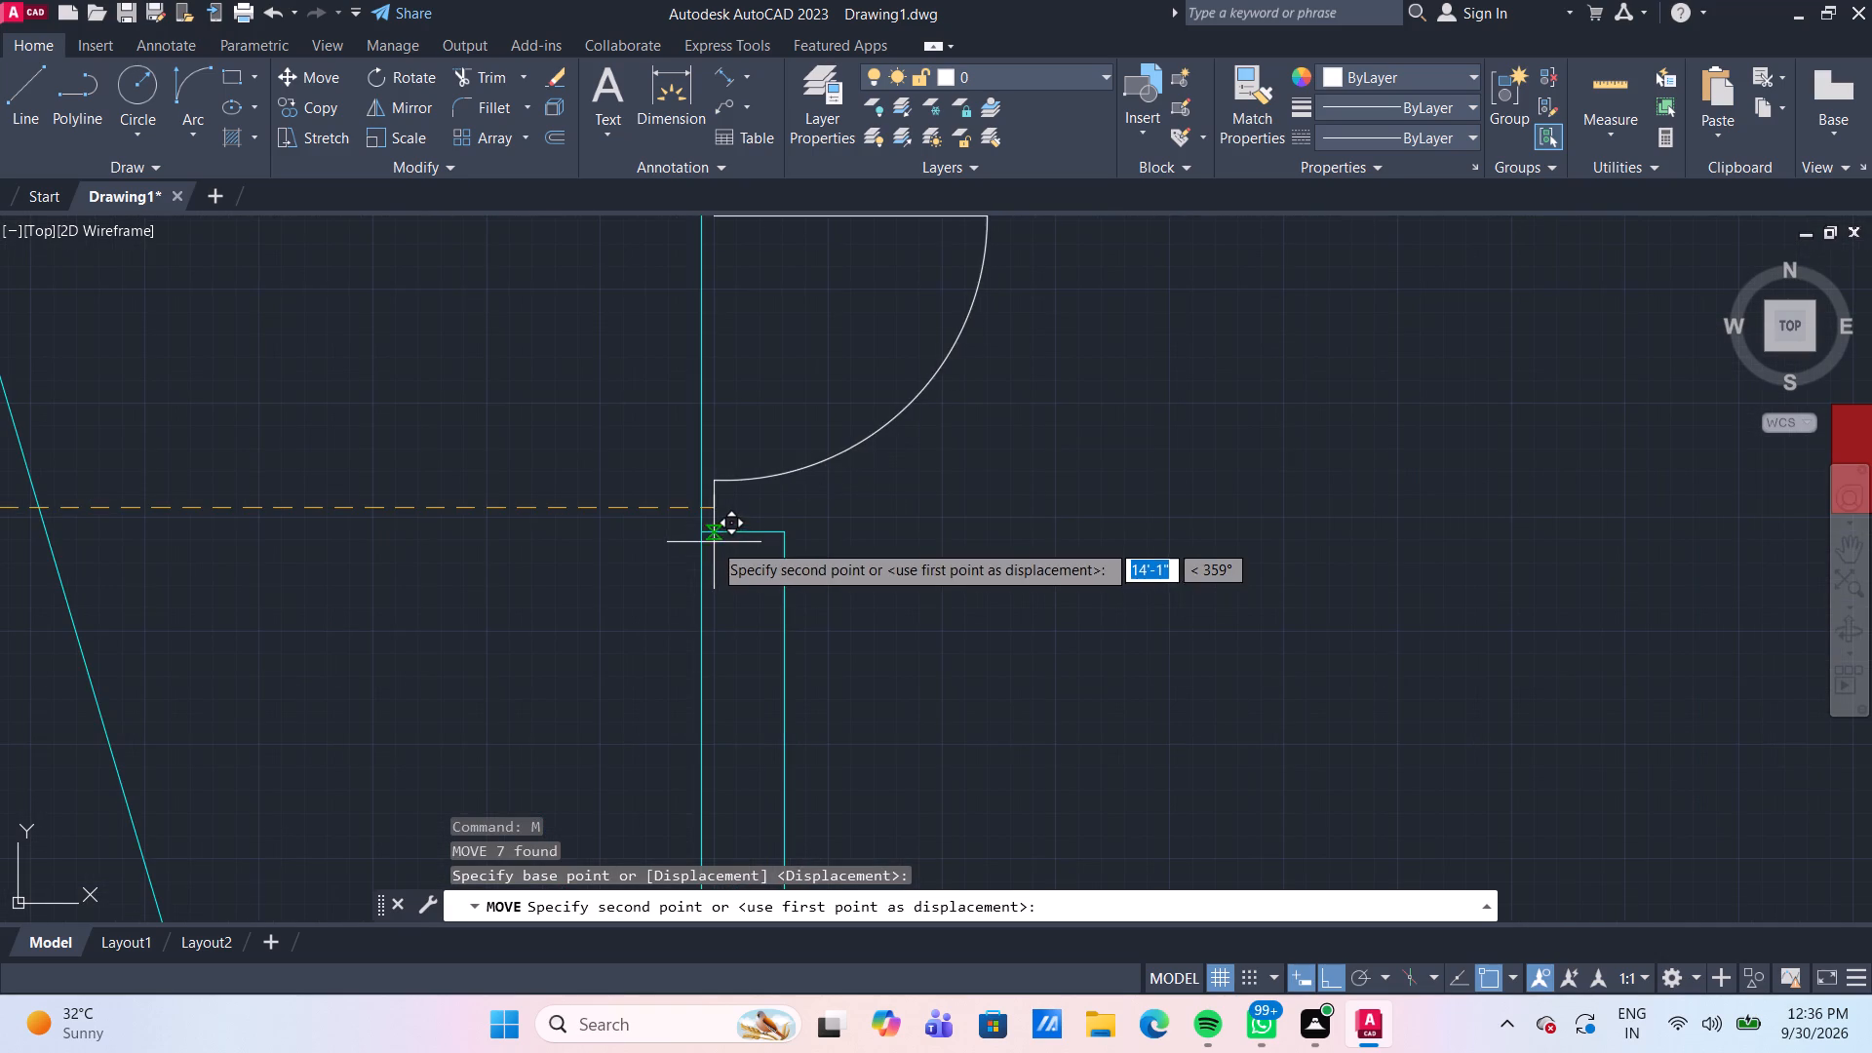
left_click(701, 537)
Copy the remaining loose door, with Ortho off, into the lower bedroom's opening, snapping its jamb end to the wall end beside the TV unit.
scroll(701, 537, "down", 2)
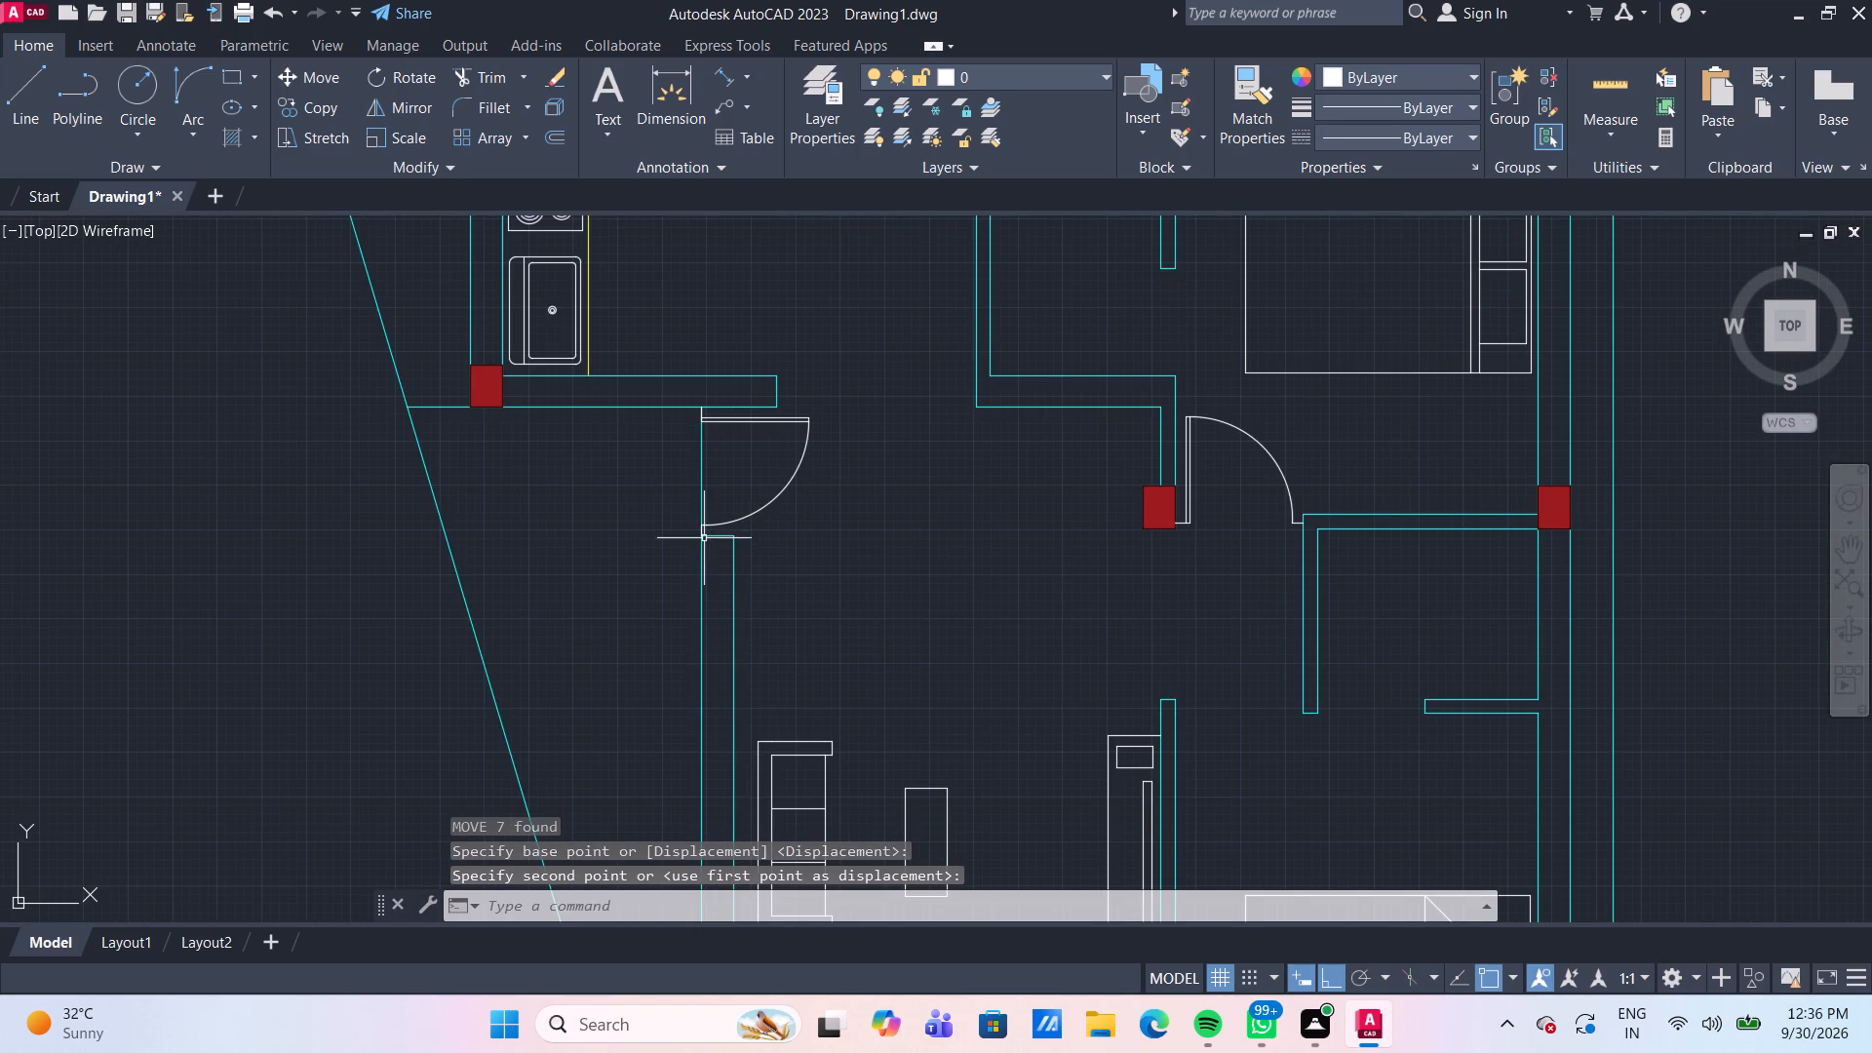
scroll(756, 535, "down", 2)
middle_click_drag(824, 542, 709, 323)
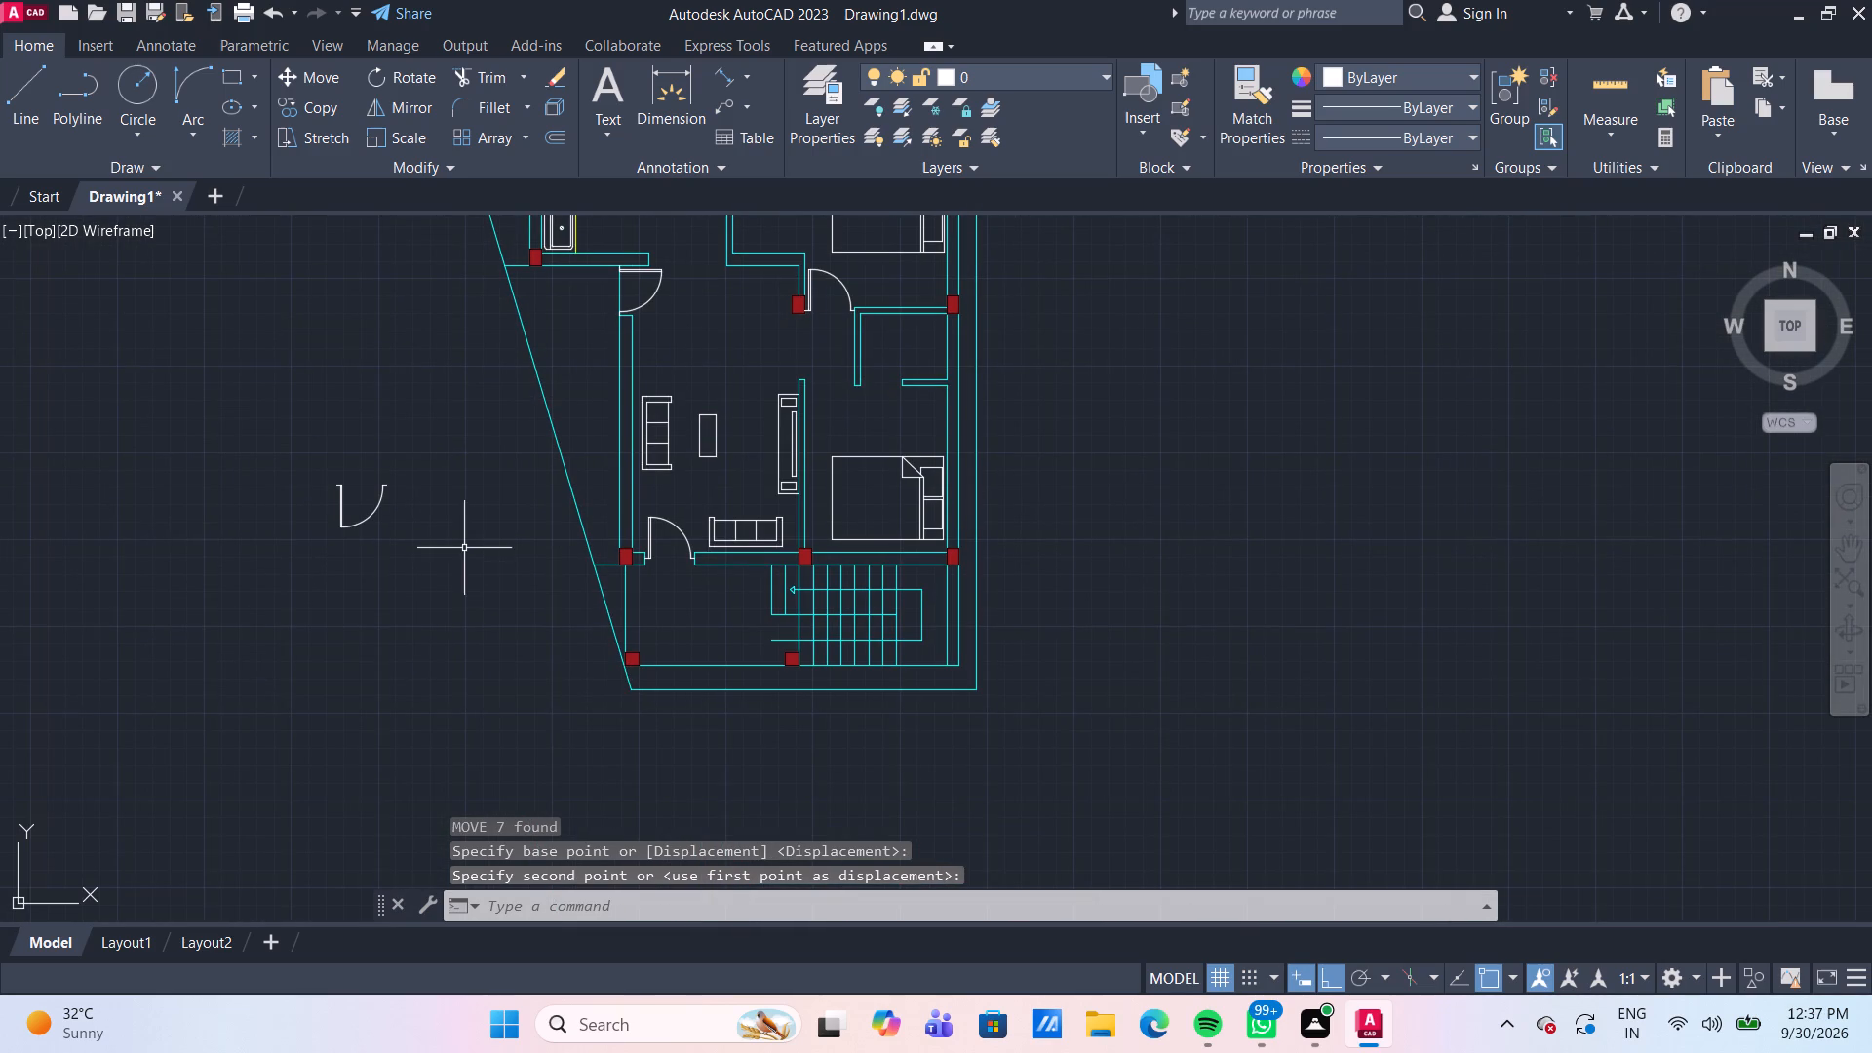
scroll(423, 536, "up", 1)
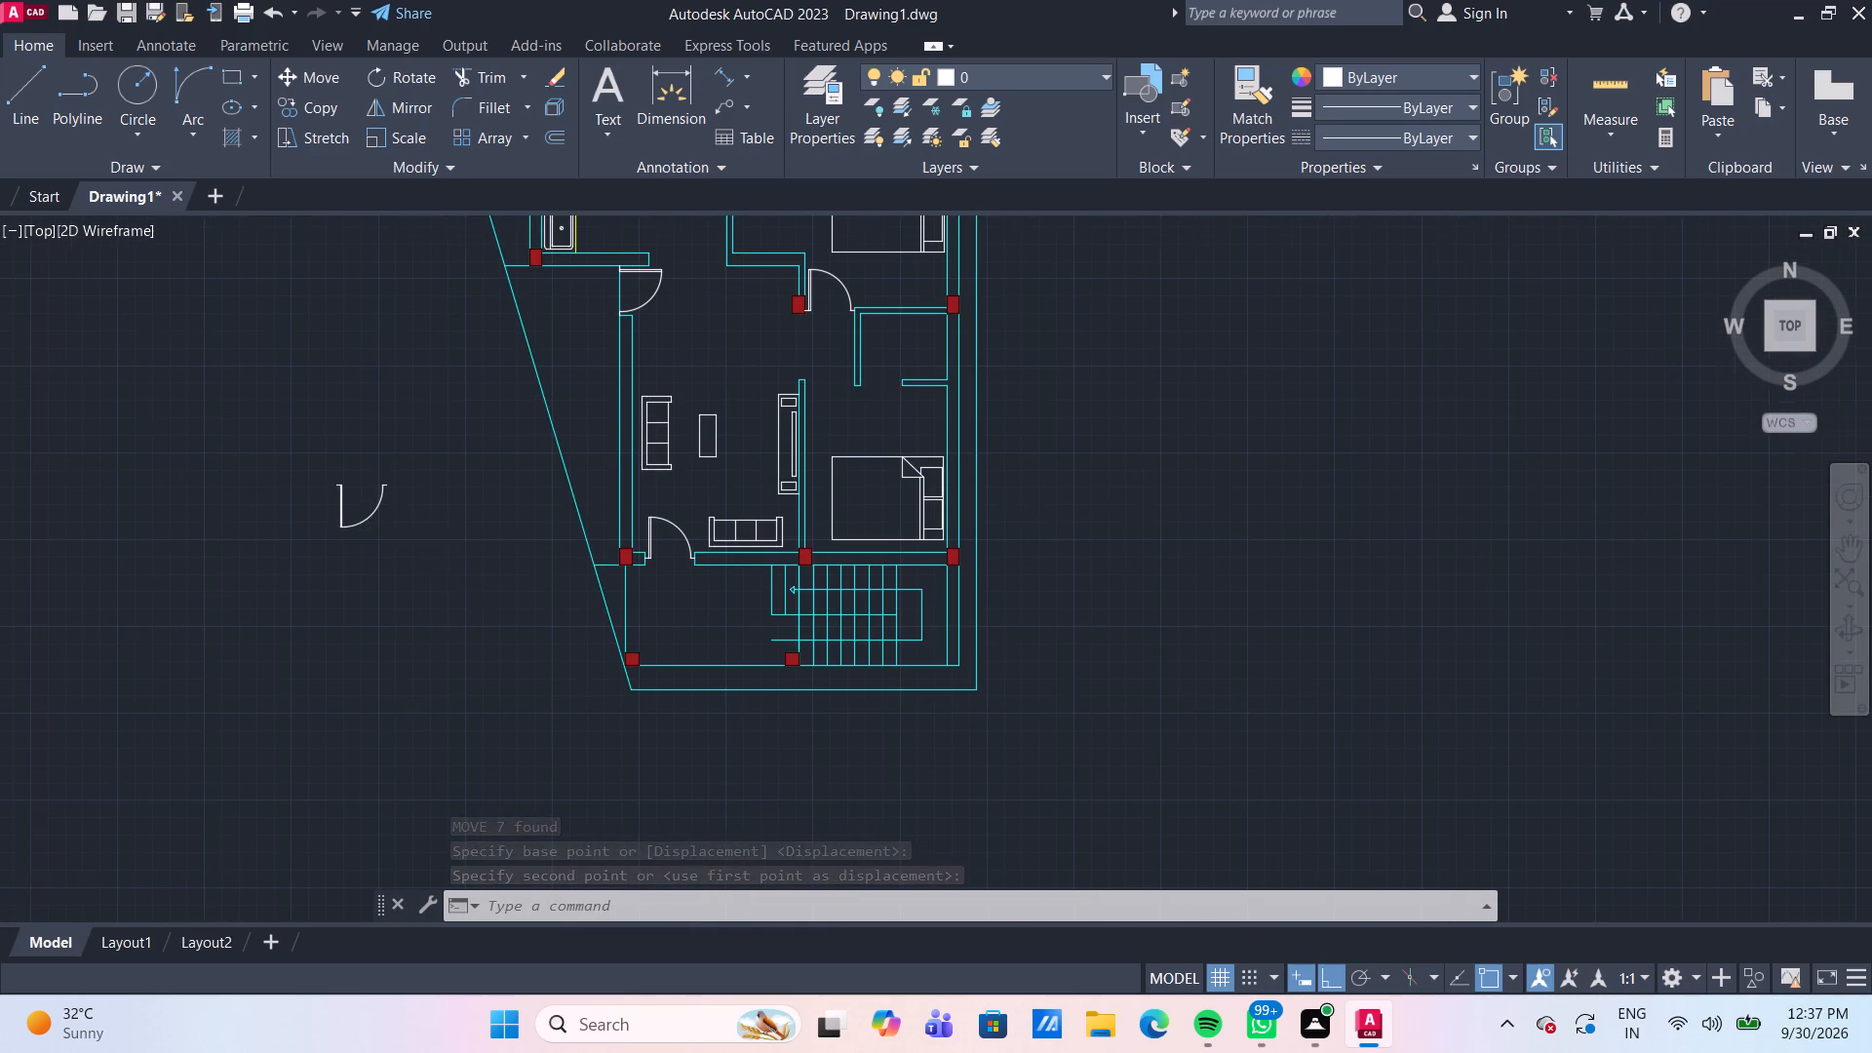
middle_click_drag(430, 538, 460, 577)
left_click_drag(454, 576, 446, 573)
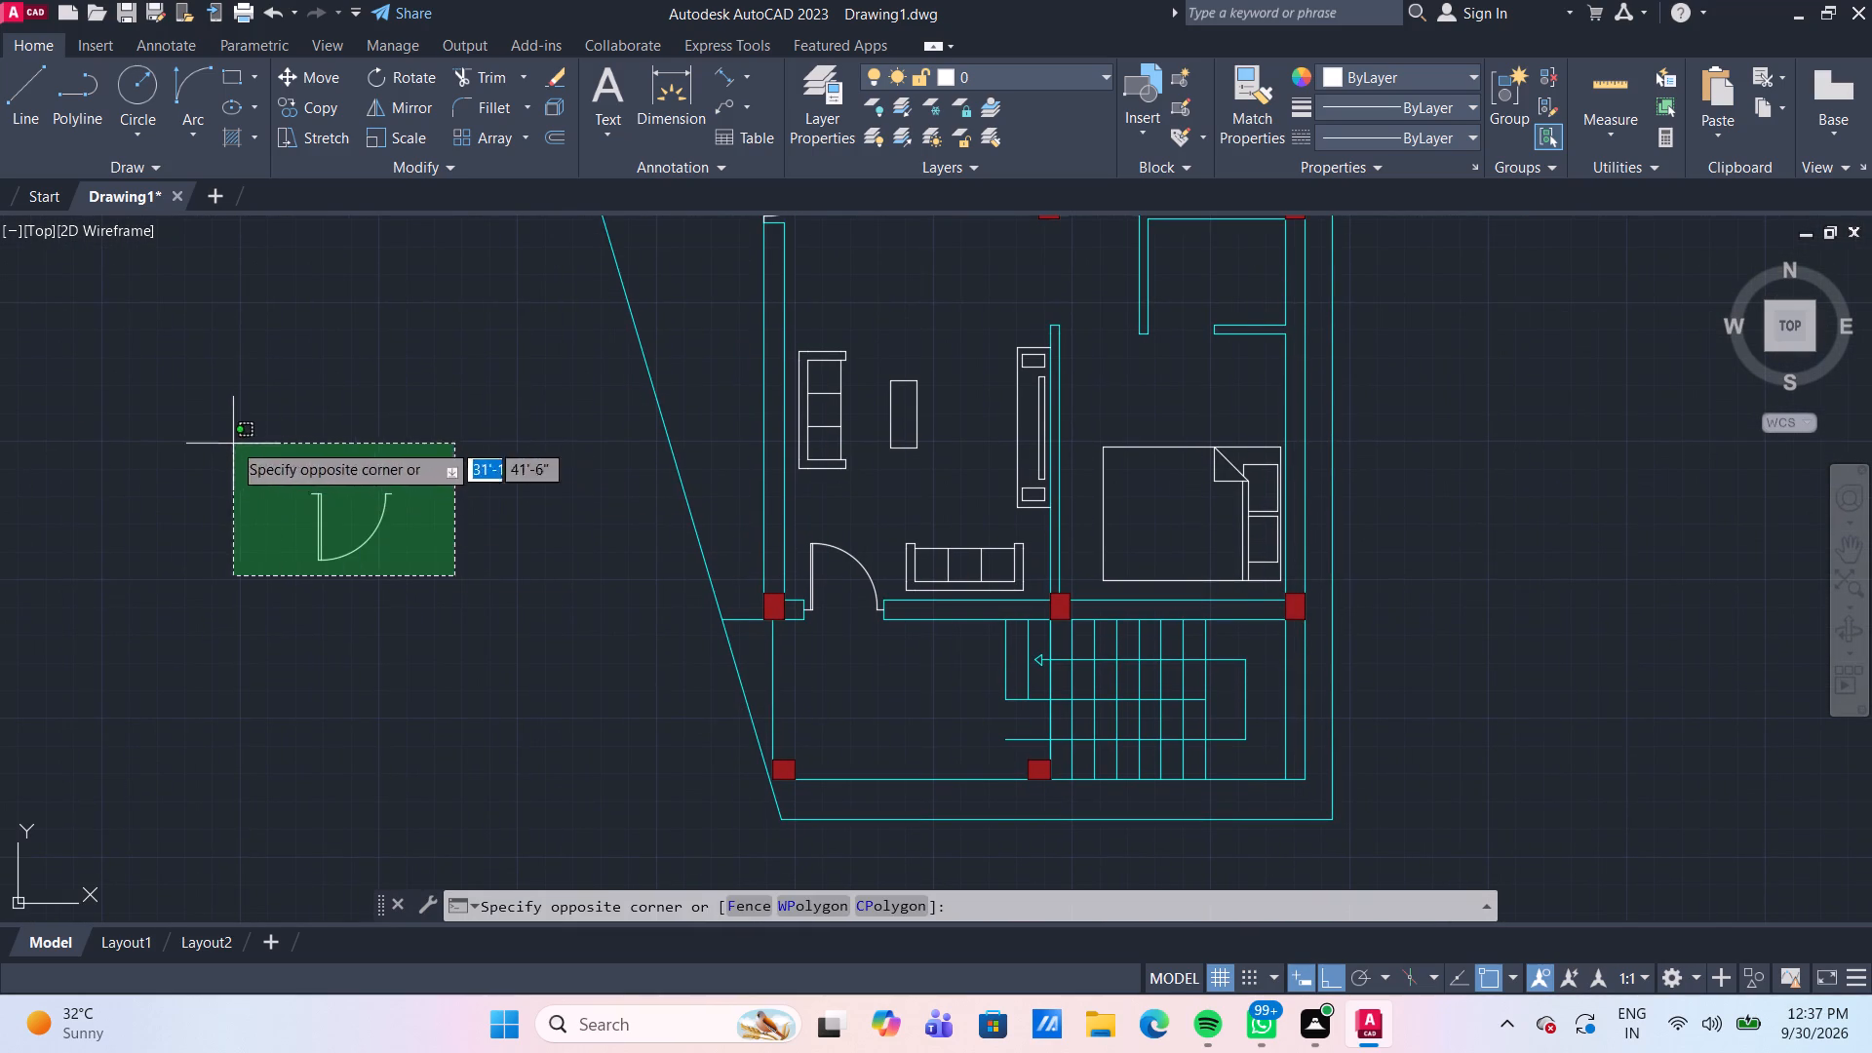
left_click(227, 434)
key("c")
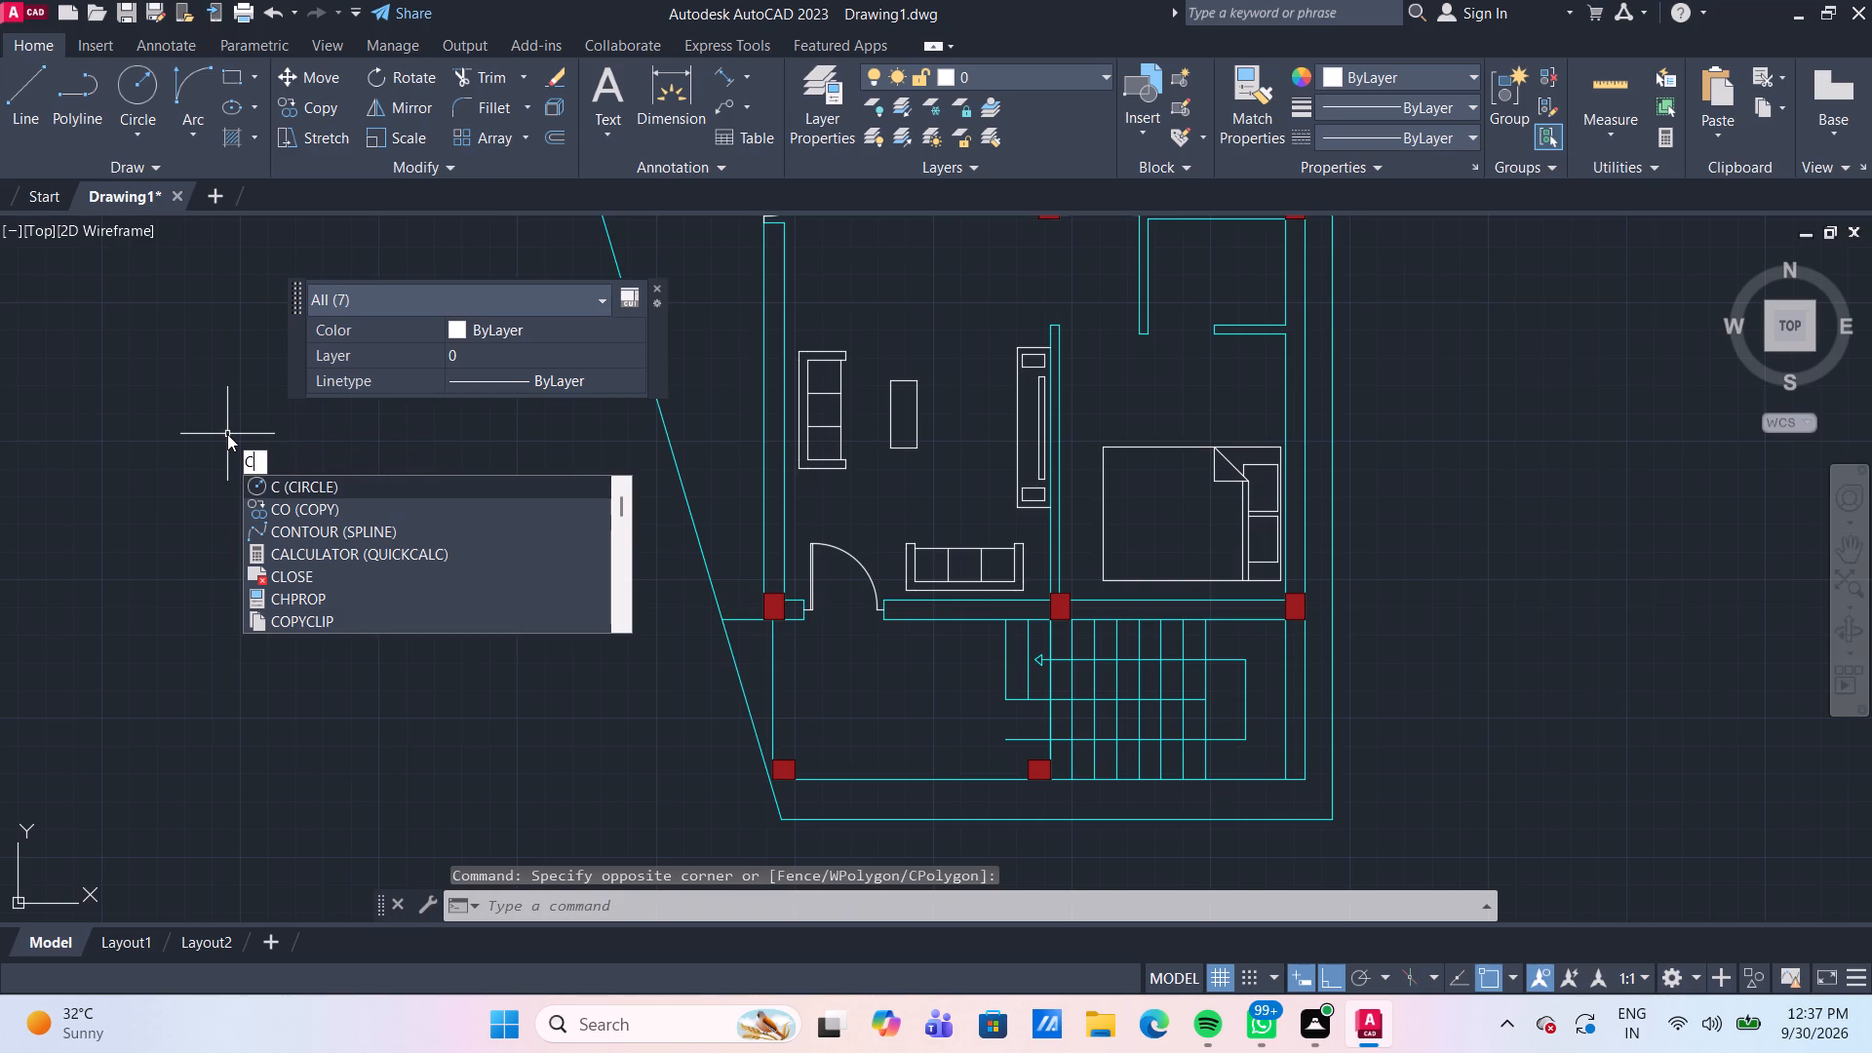
key("o")
key("Return")
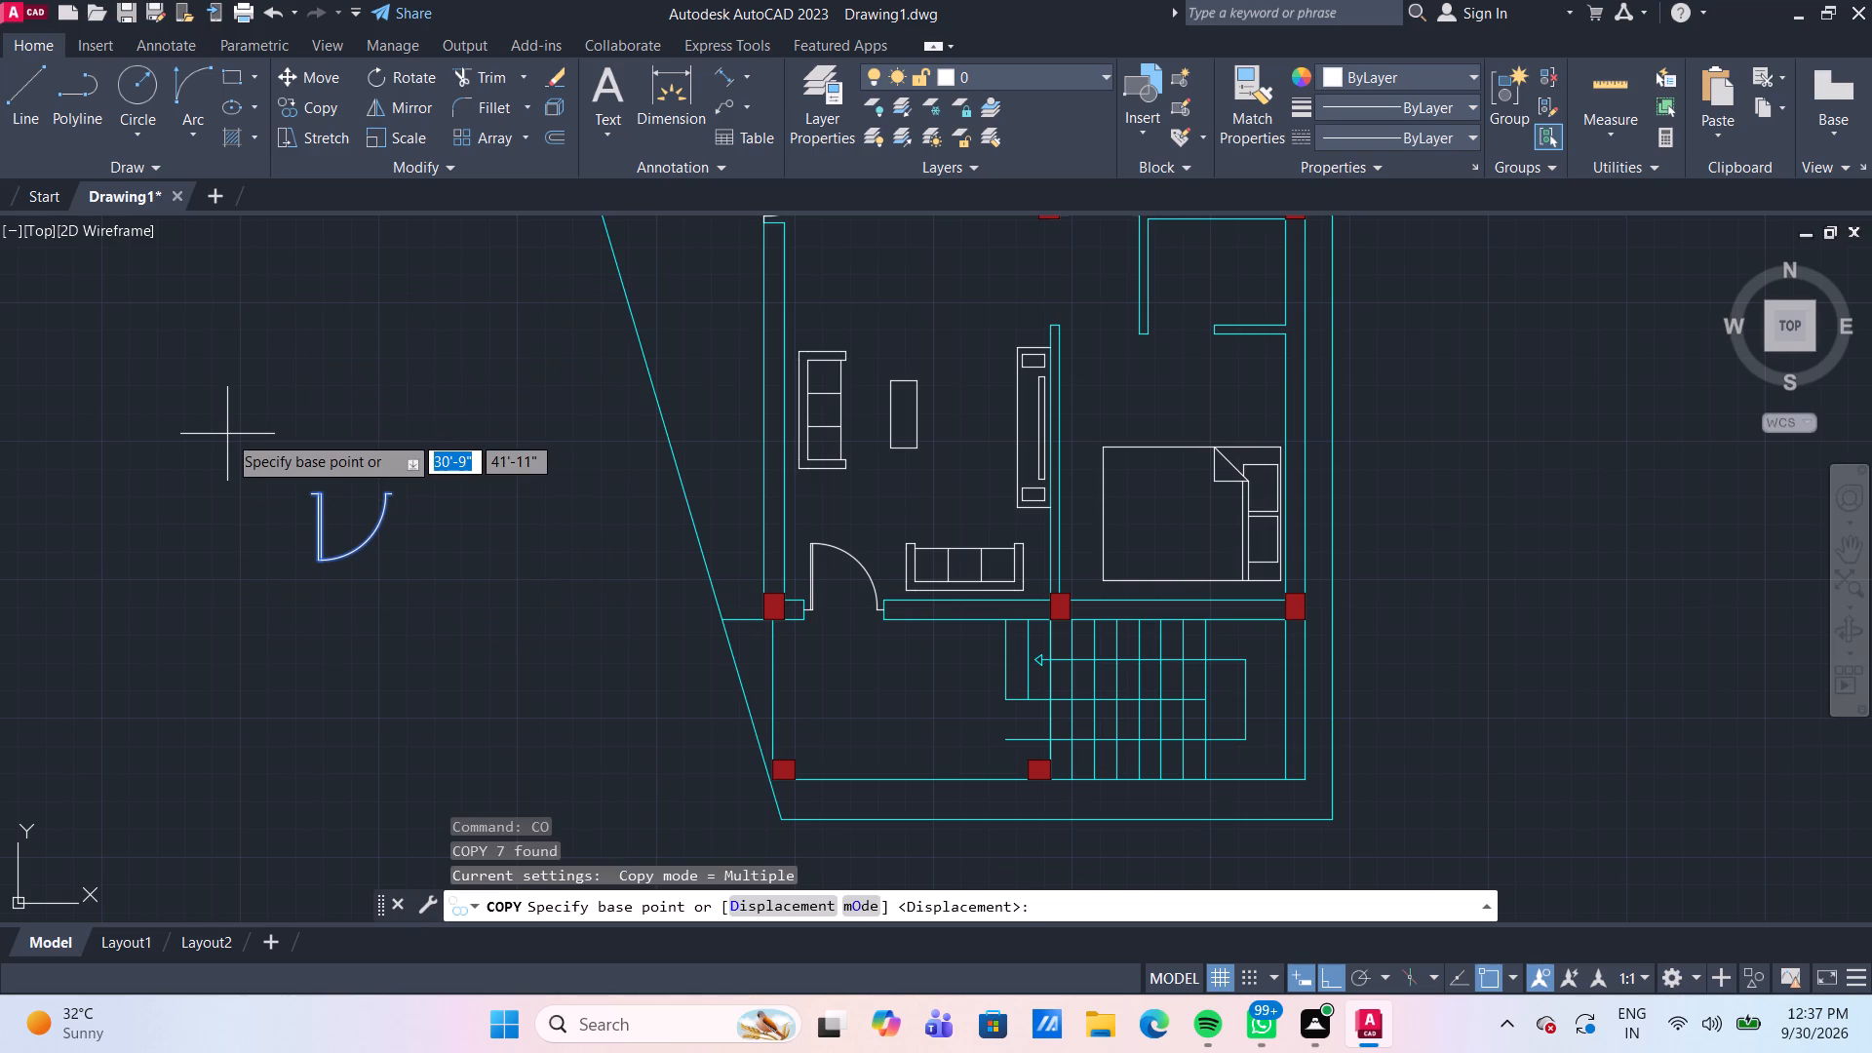
scroll(348, 541, "up", 2)
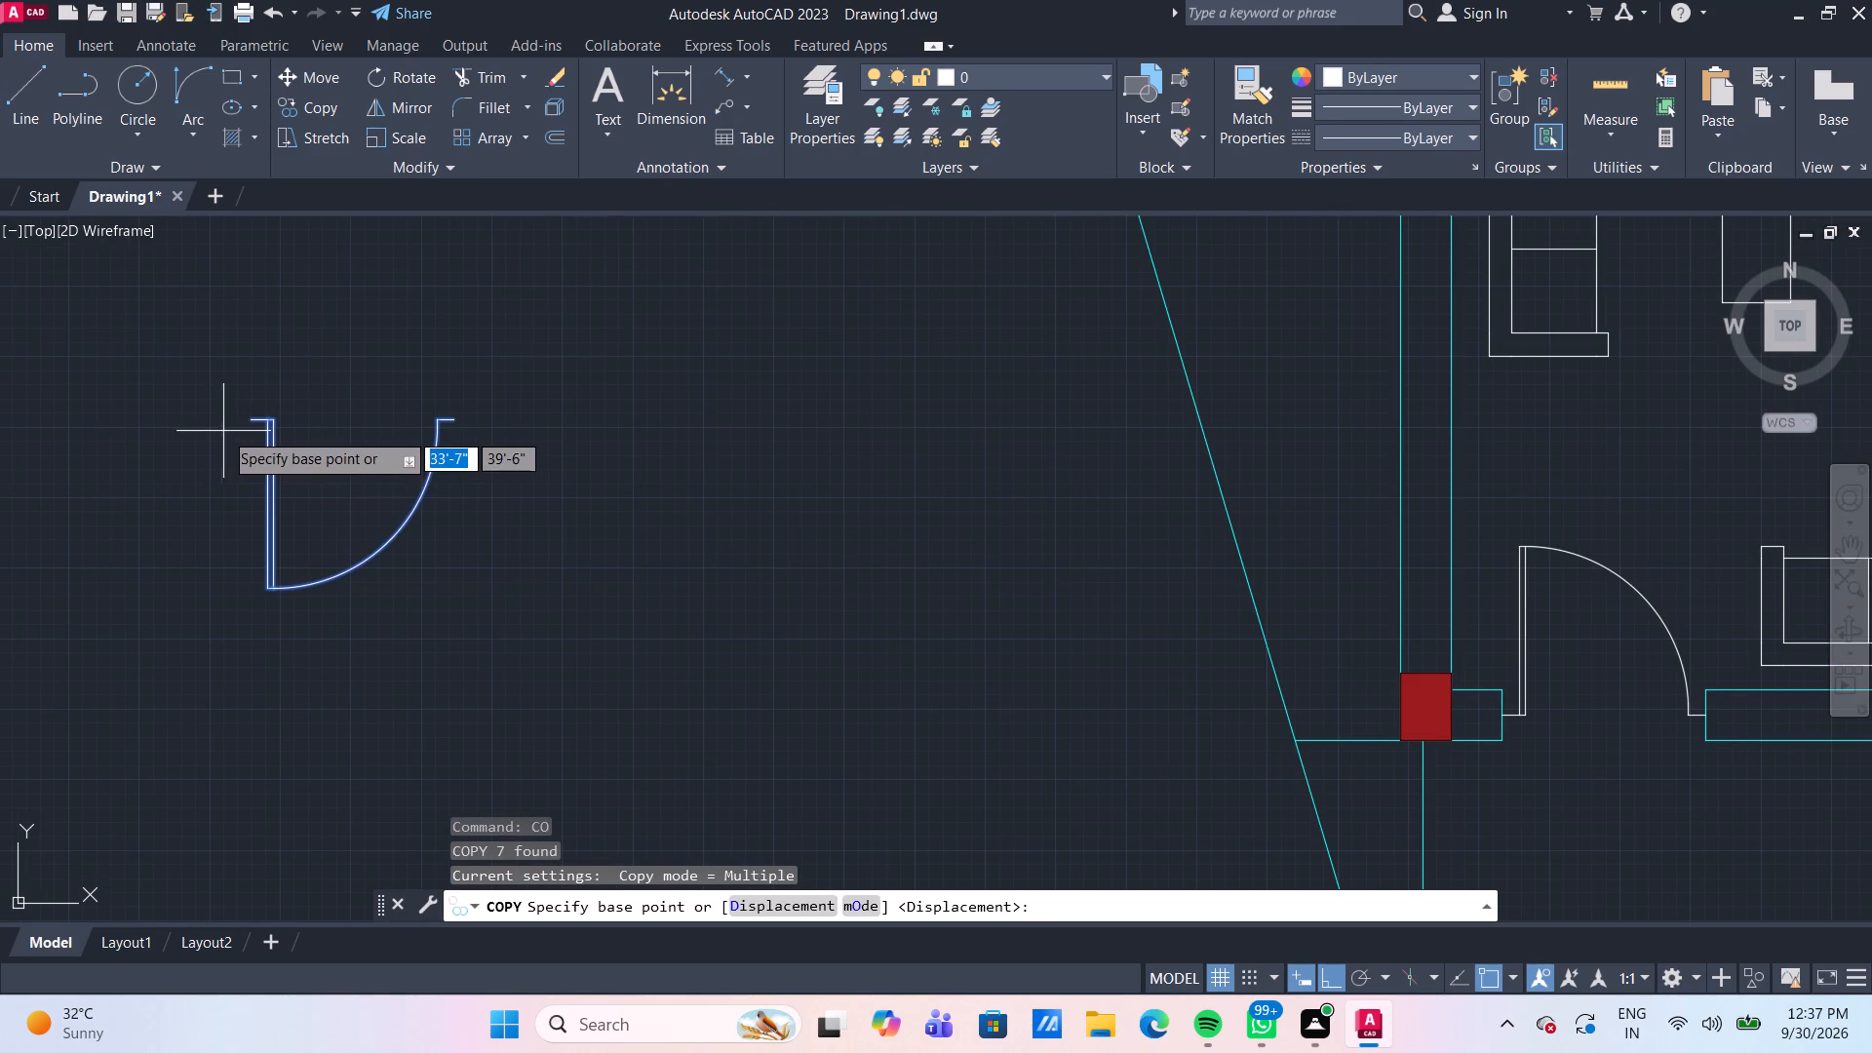
left_click(245, 423)
scroll(245, 423, "down", 4)
scroll(528, 393, "up", 2)
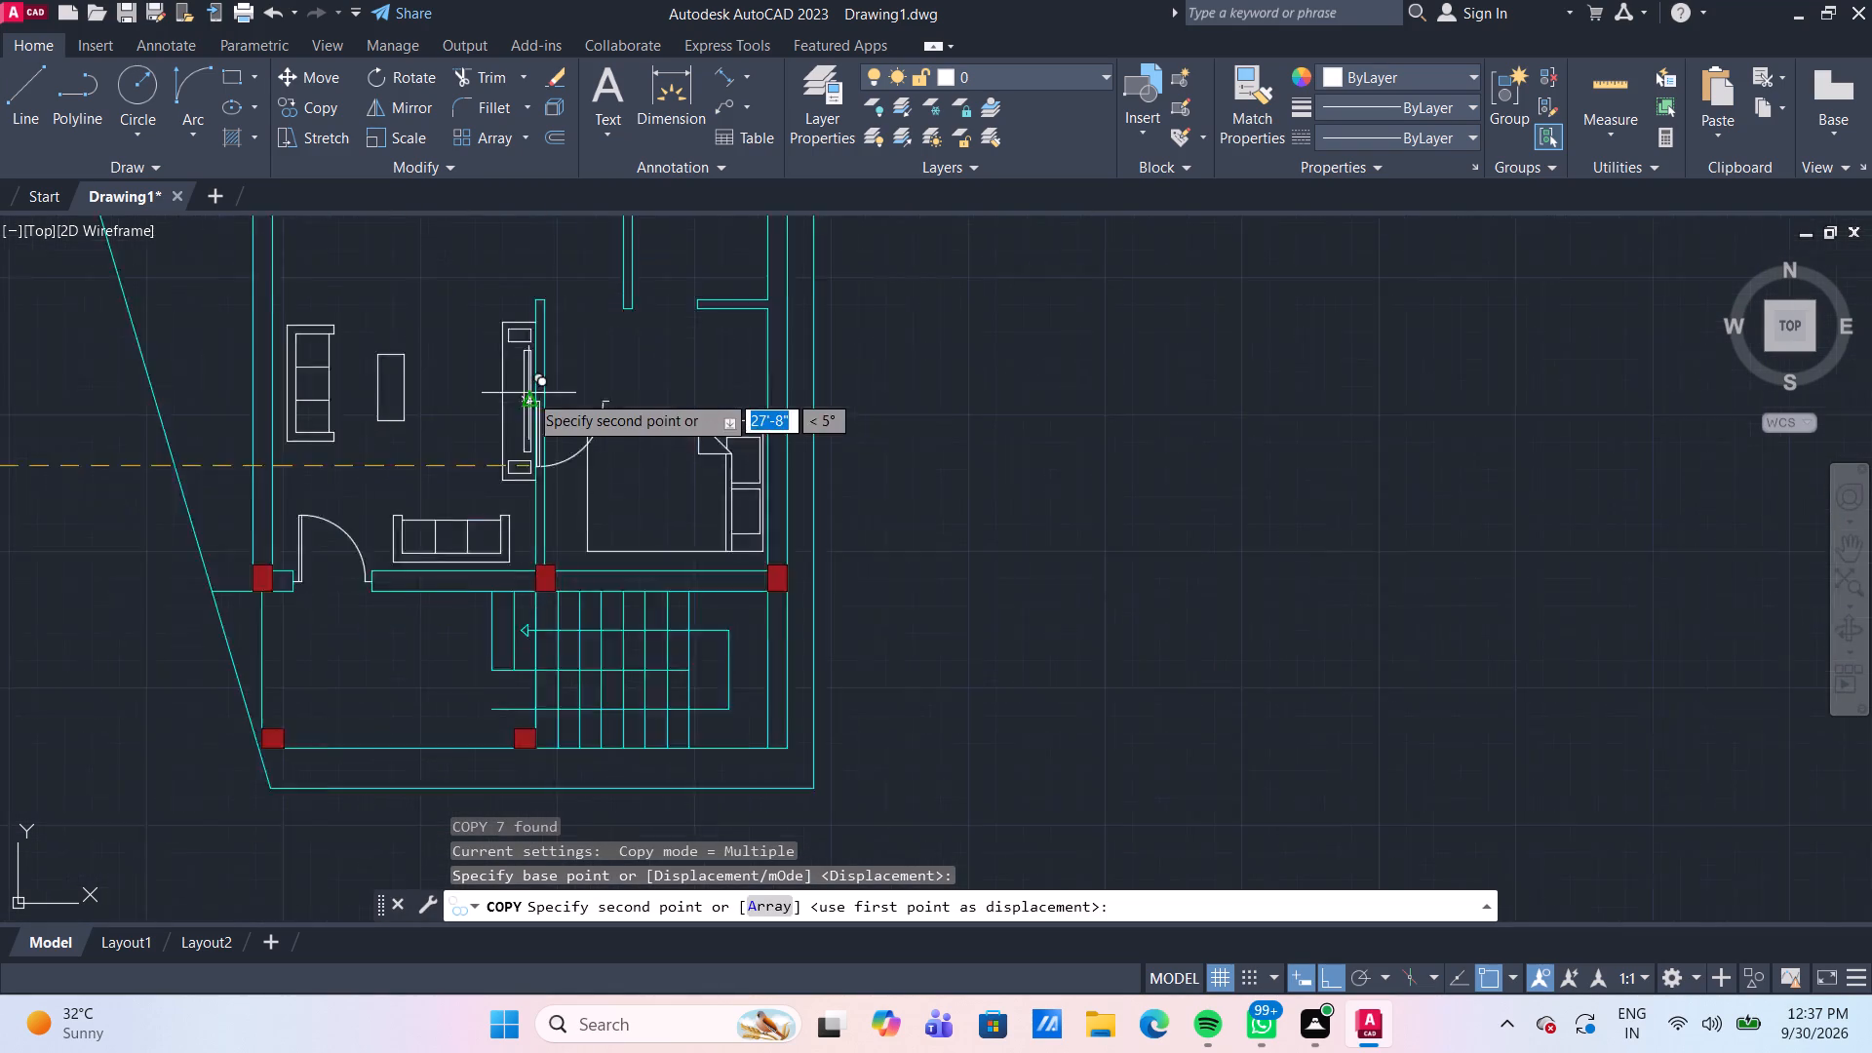
scroll(528, 393, "up", 1)
scroll(604, 366, "down", 1)
middle_click_drag(609, 292, 611, 444)
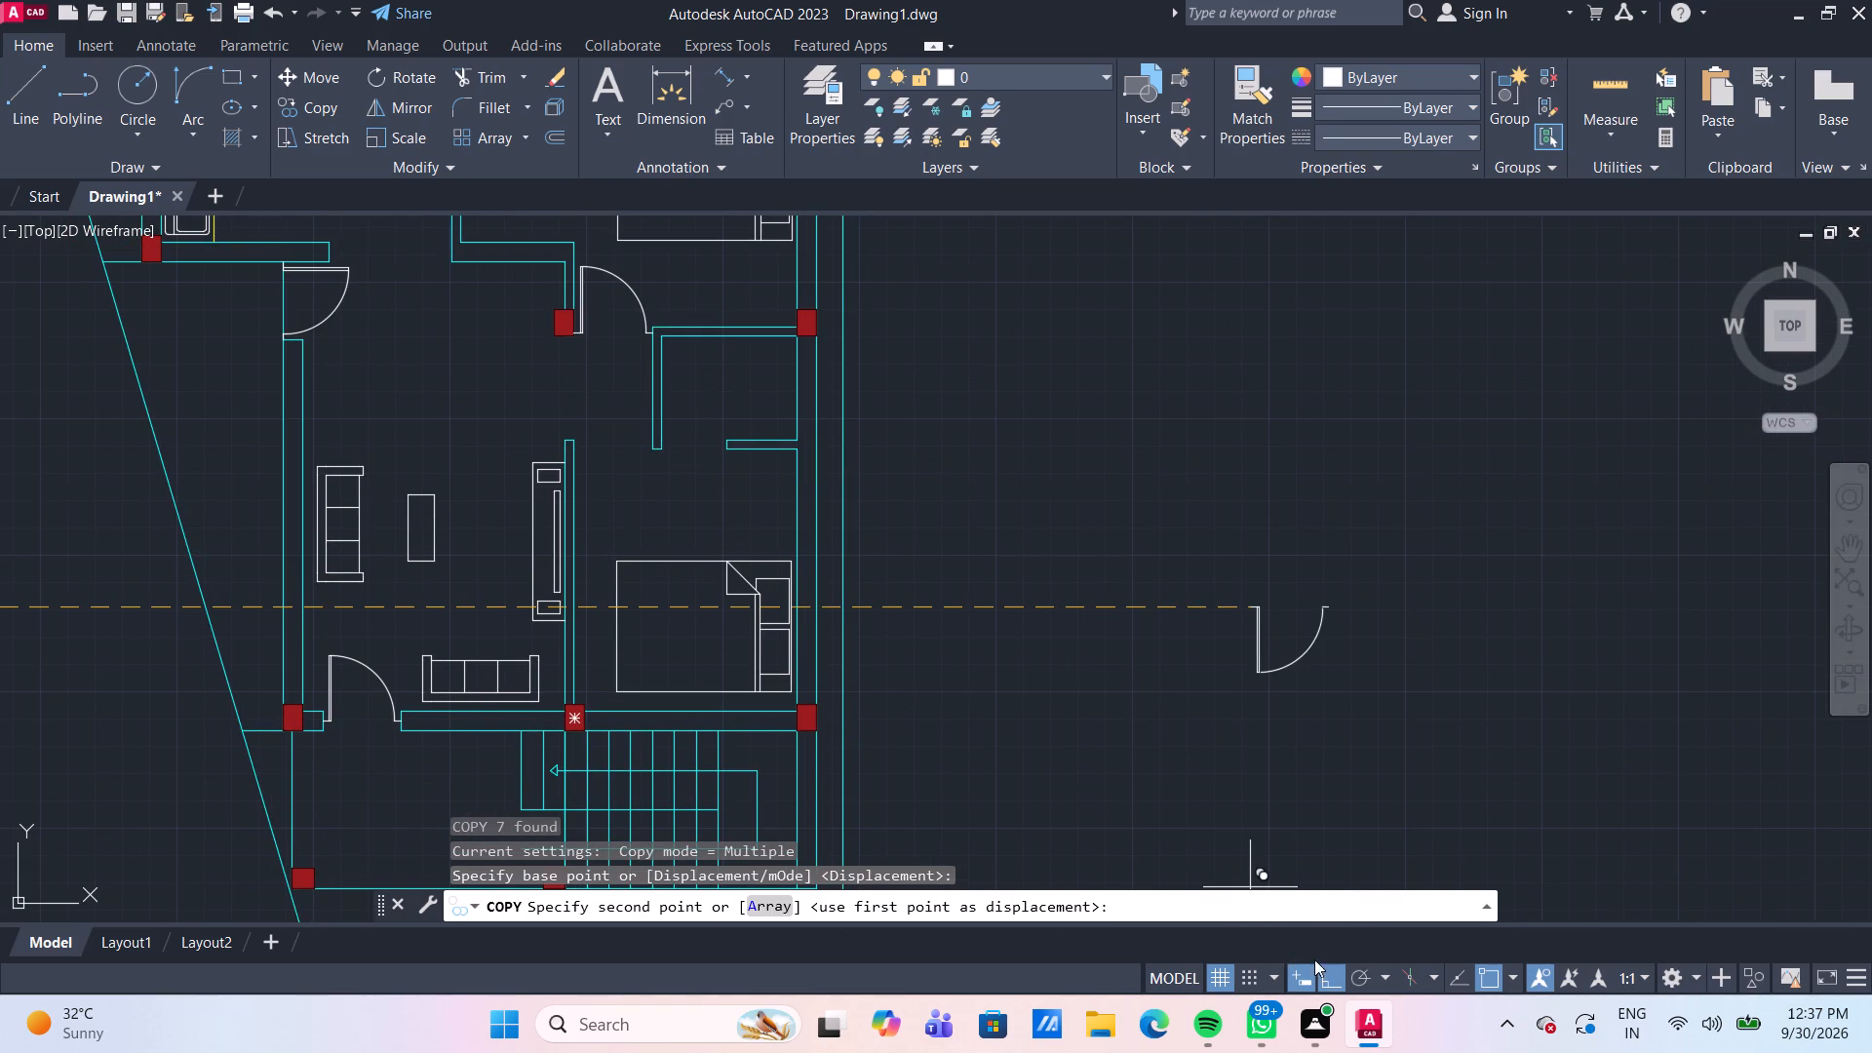
left_click(1329, 981)
scroll(561, 464, "up", 3)
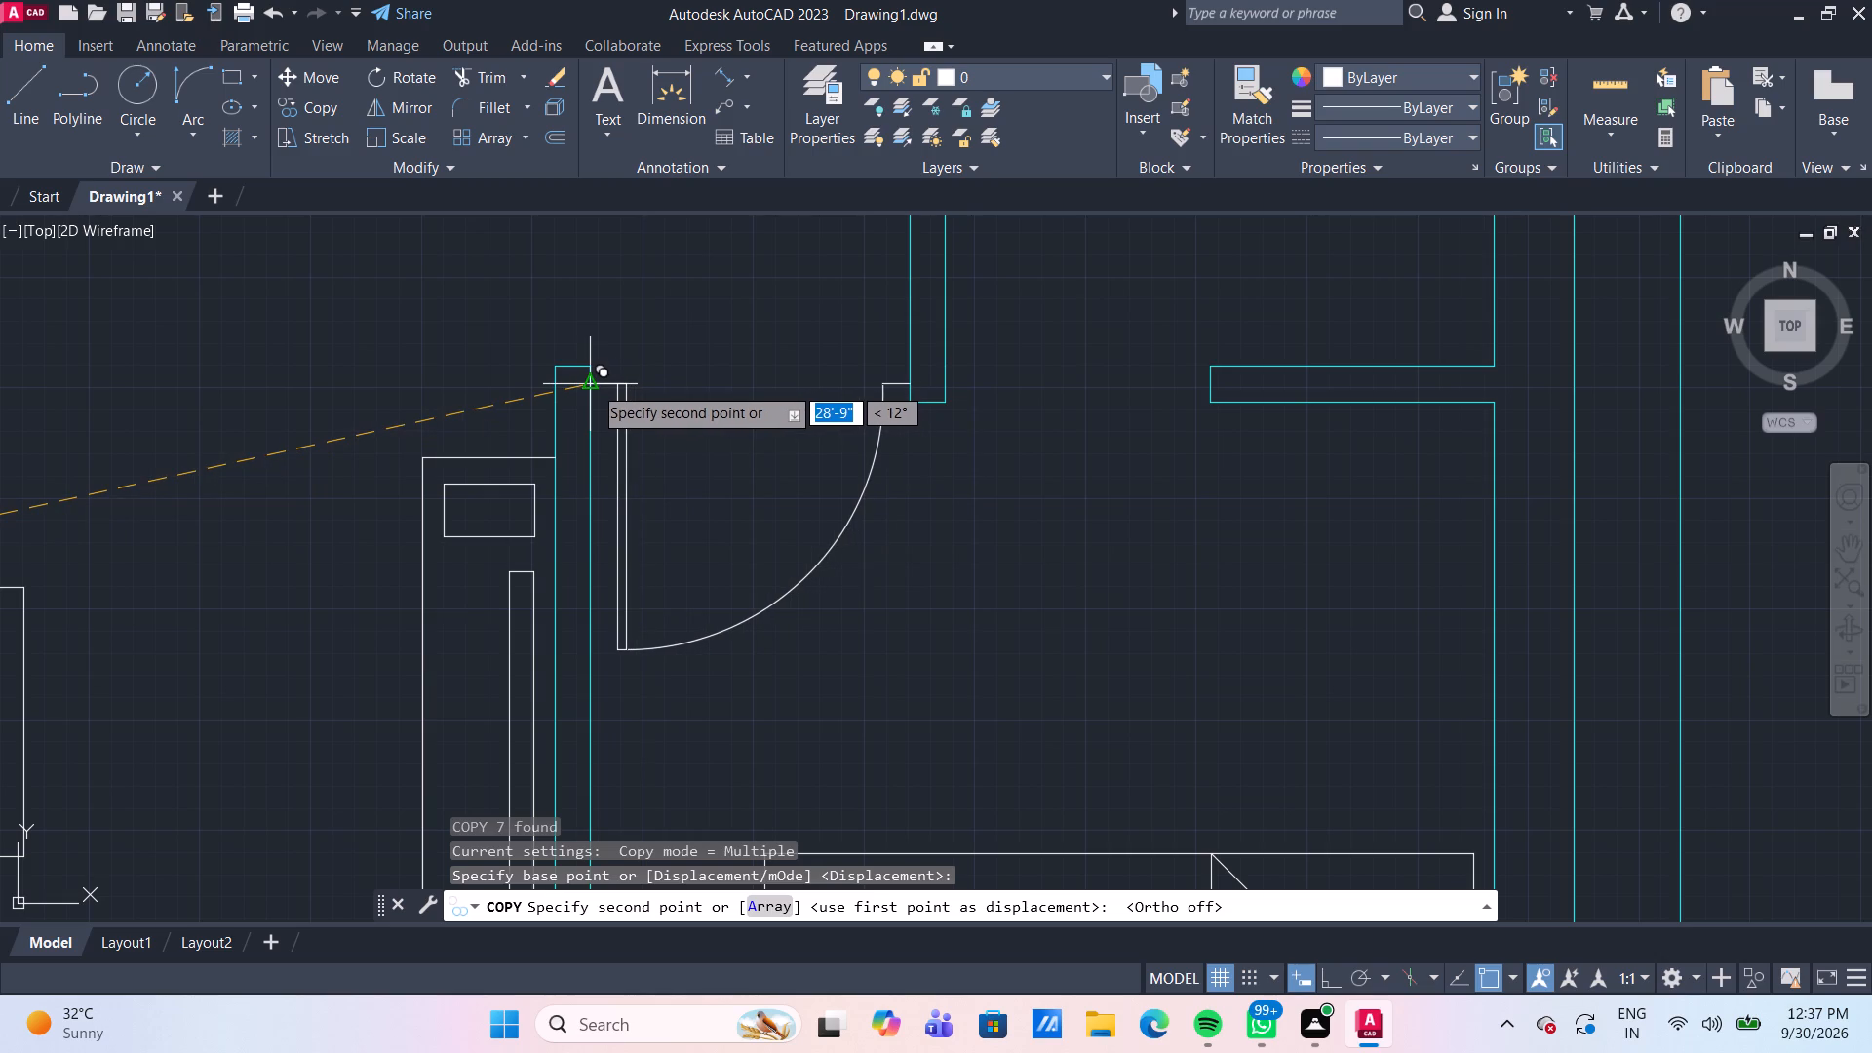
left_click(592, 385)
scroll(661, 362, "down", 4)
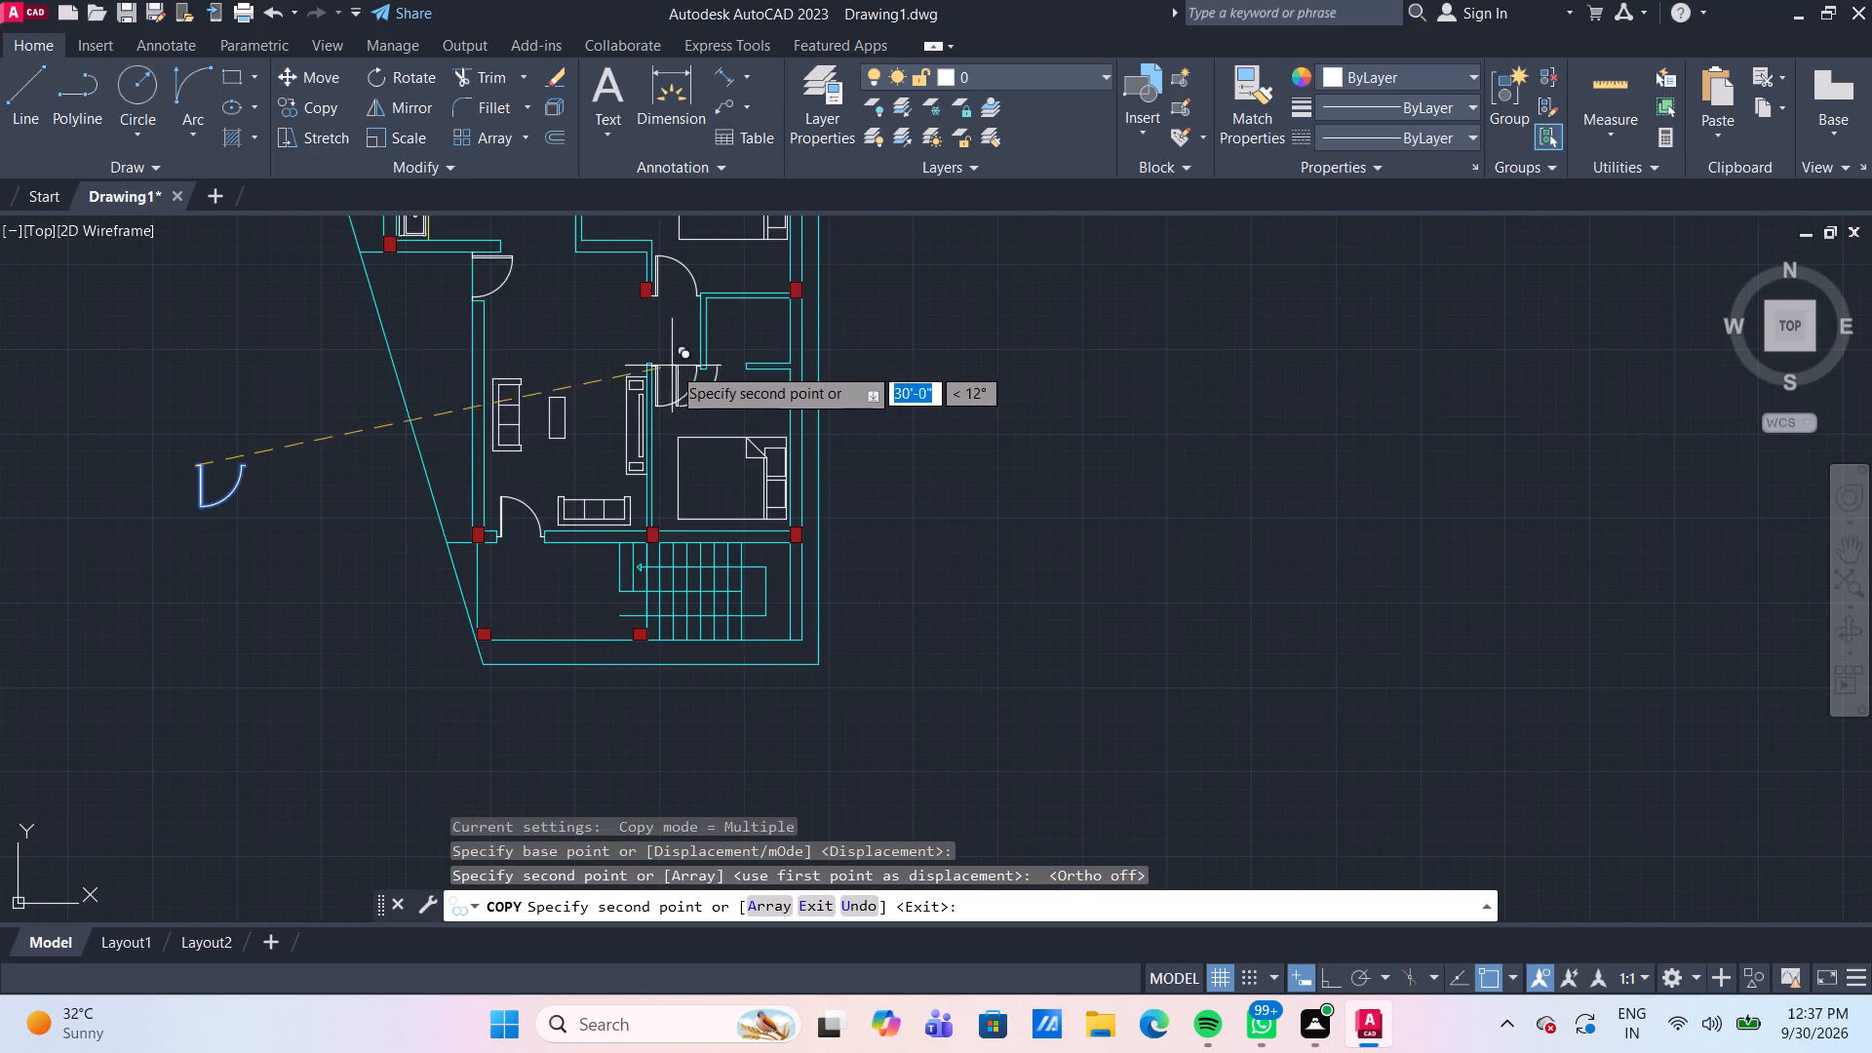
scroll(688, 373, "up", 2)
key("Escape")
Offset the jamb line on the hinge side of the loose door by 2' toward the free end of its leaf.
scroll(688, 373, "down", 1)
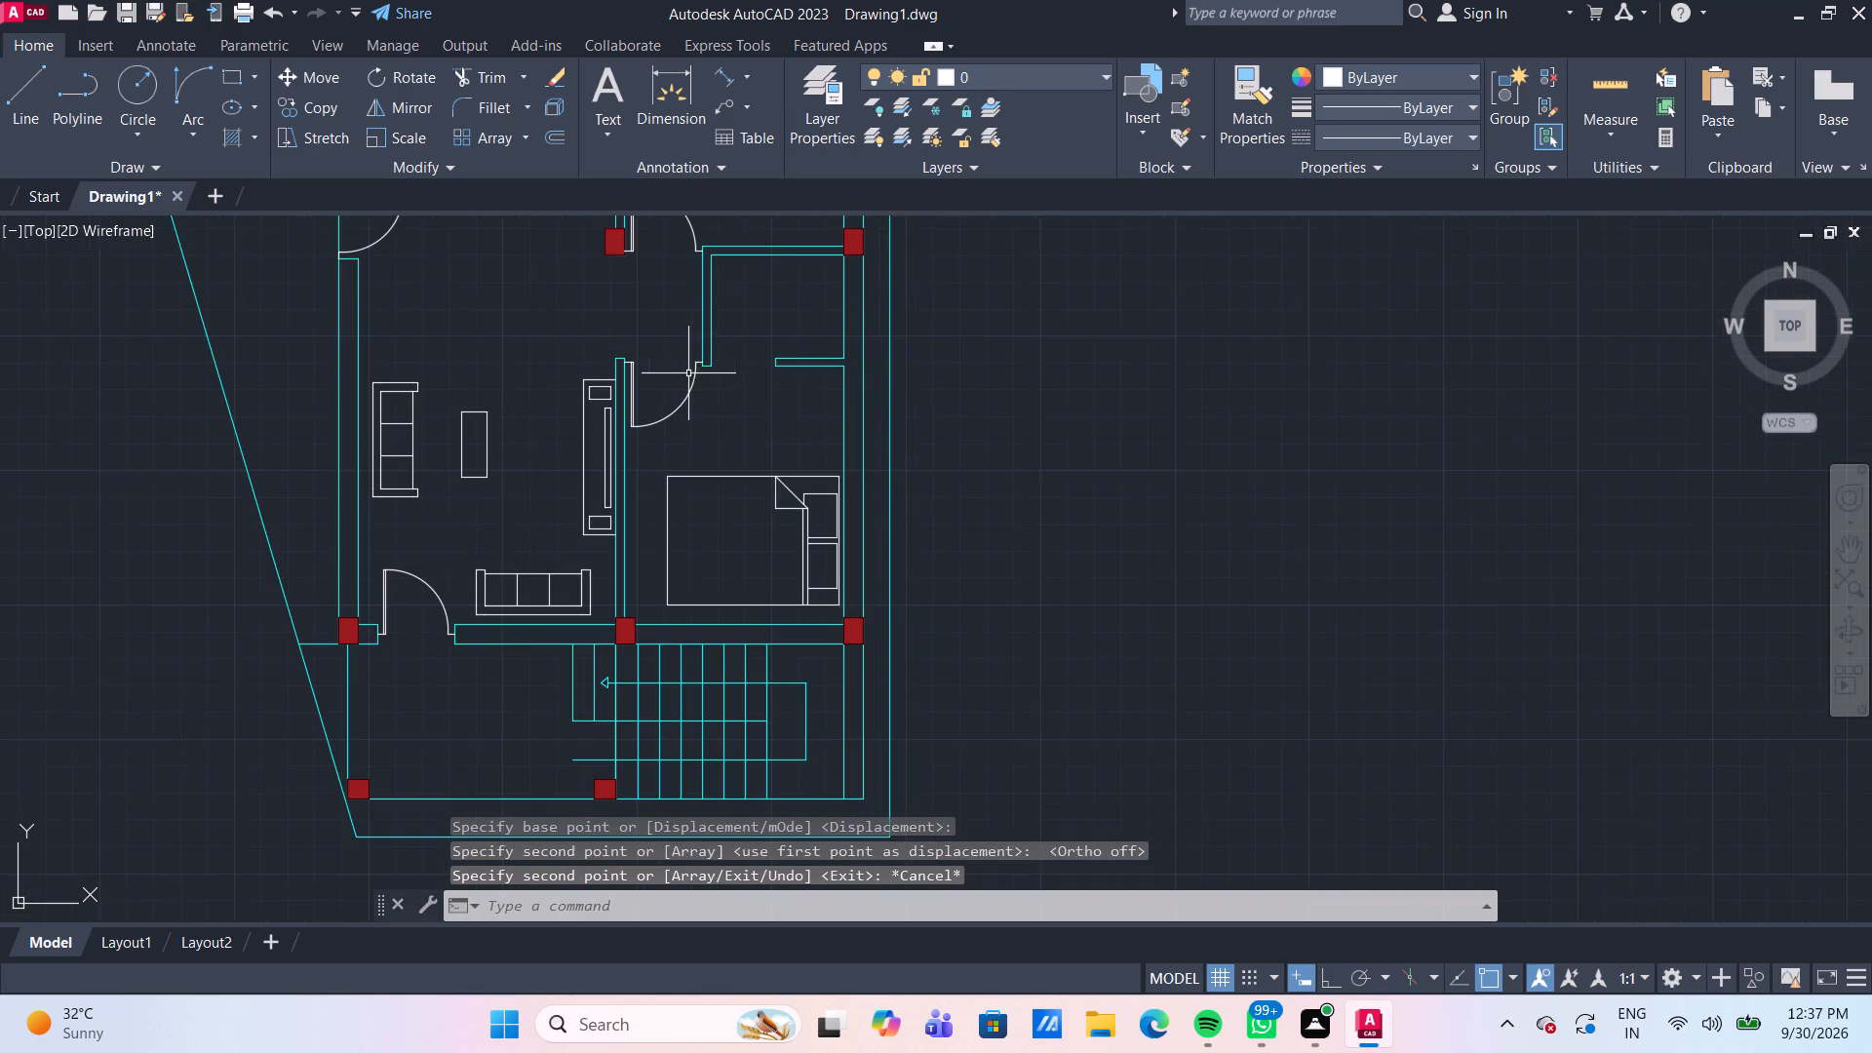
scroll(723, 413, "down", 2)
scroll(701, 402, "up", 1)
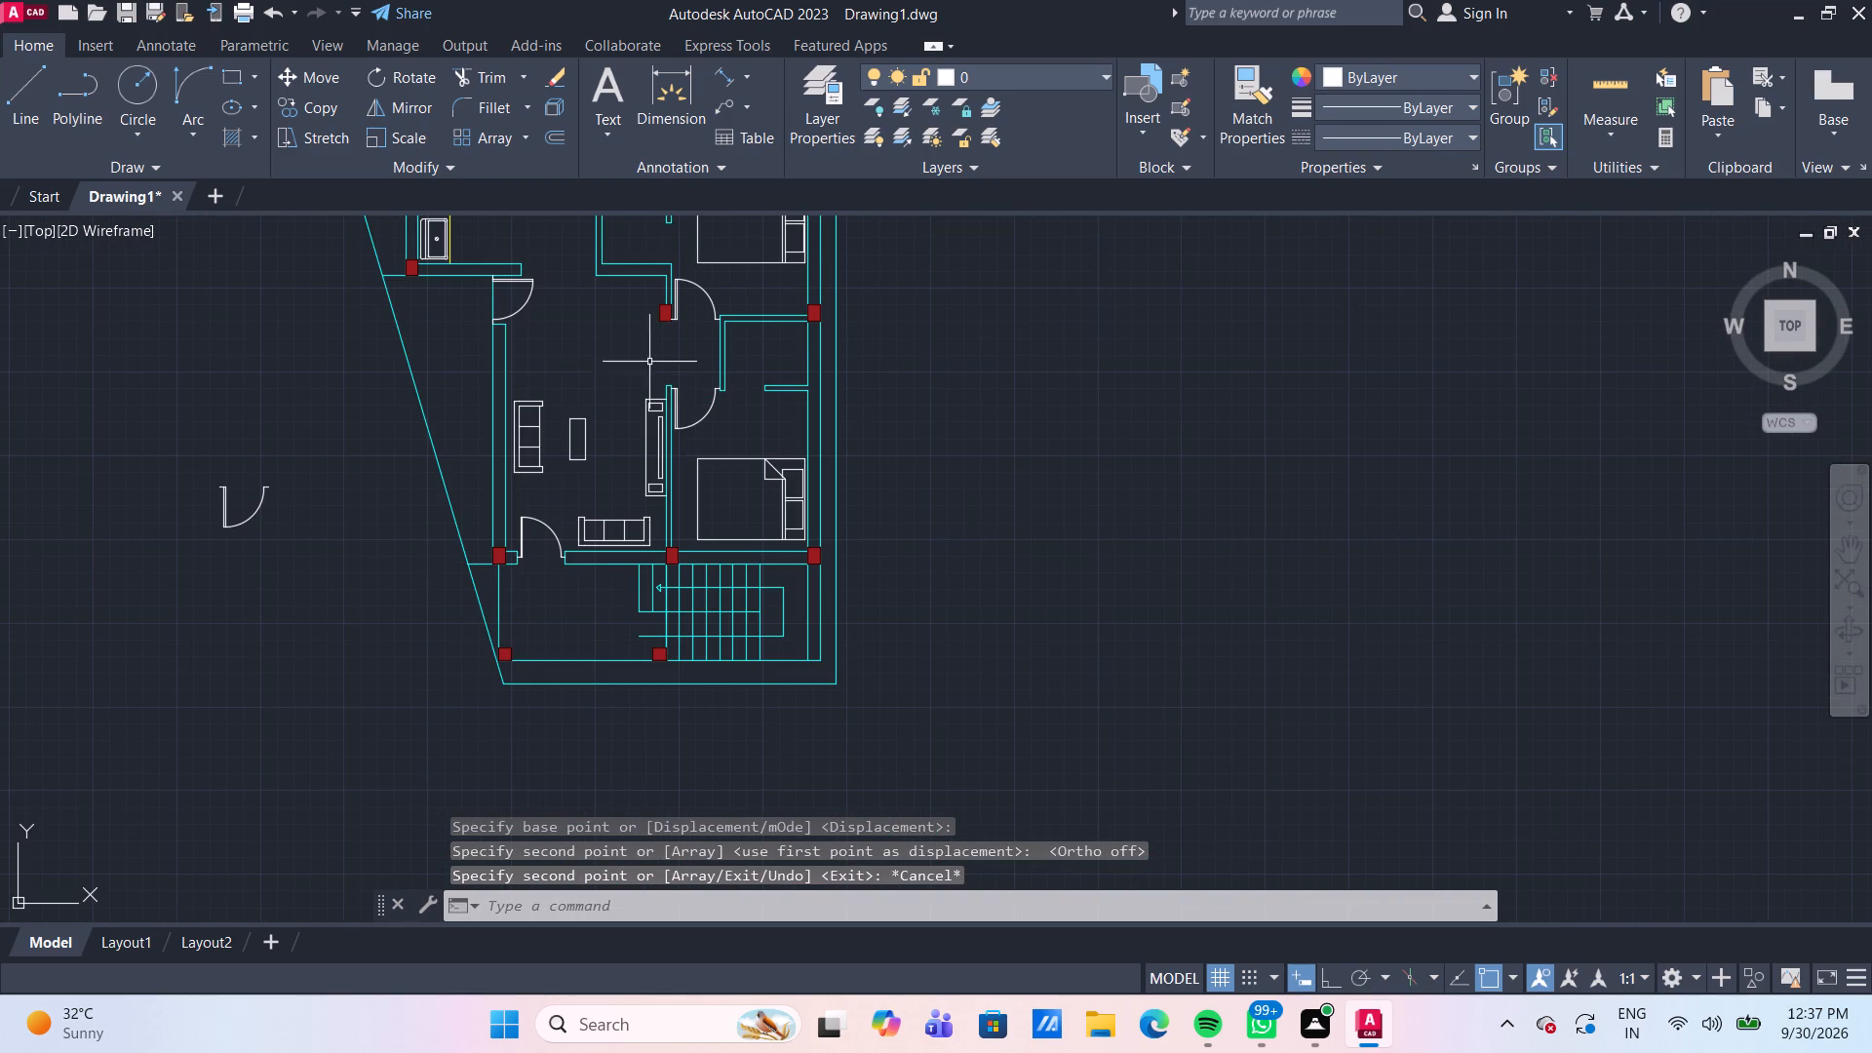
middle_click_drag(583, 347, 704, 511)
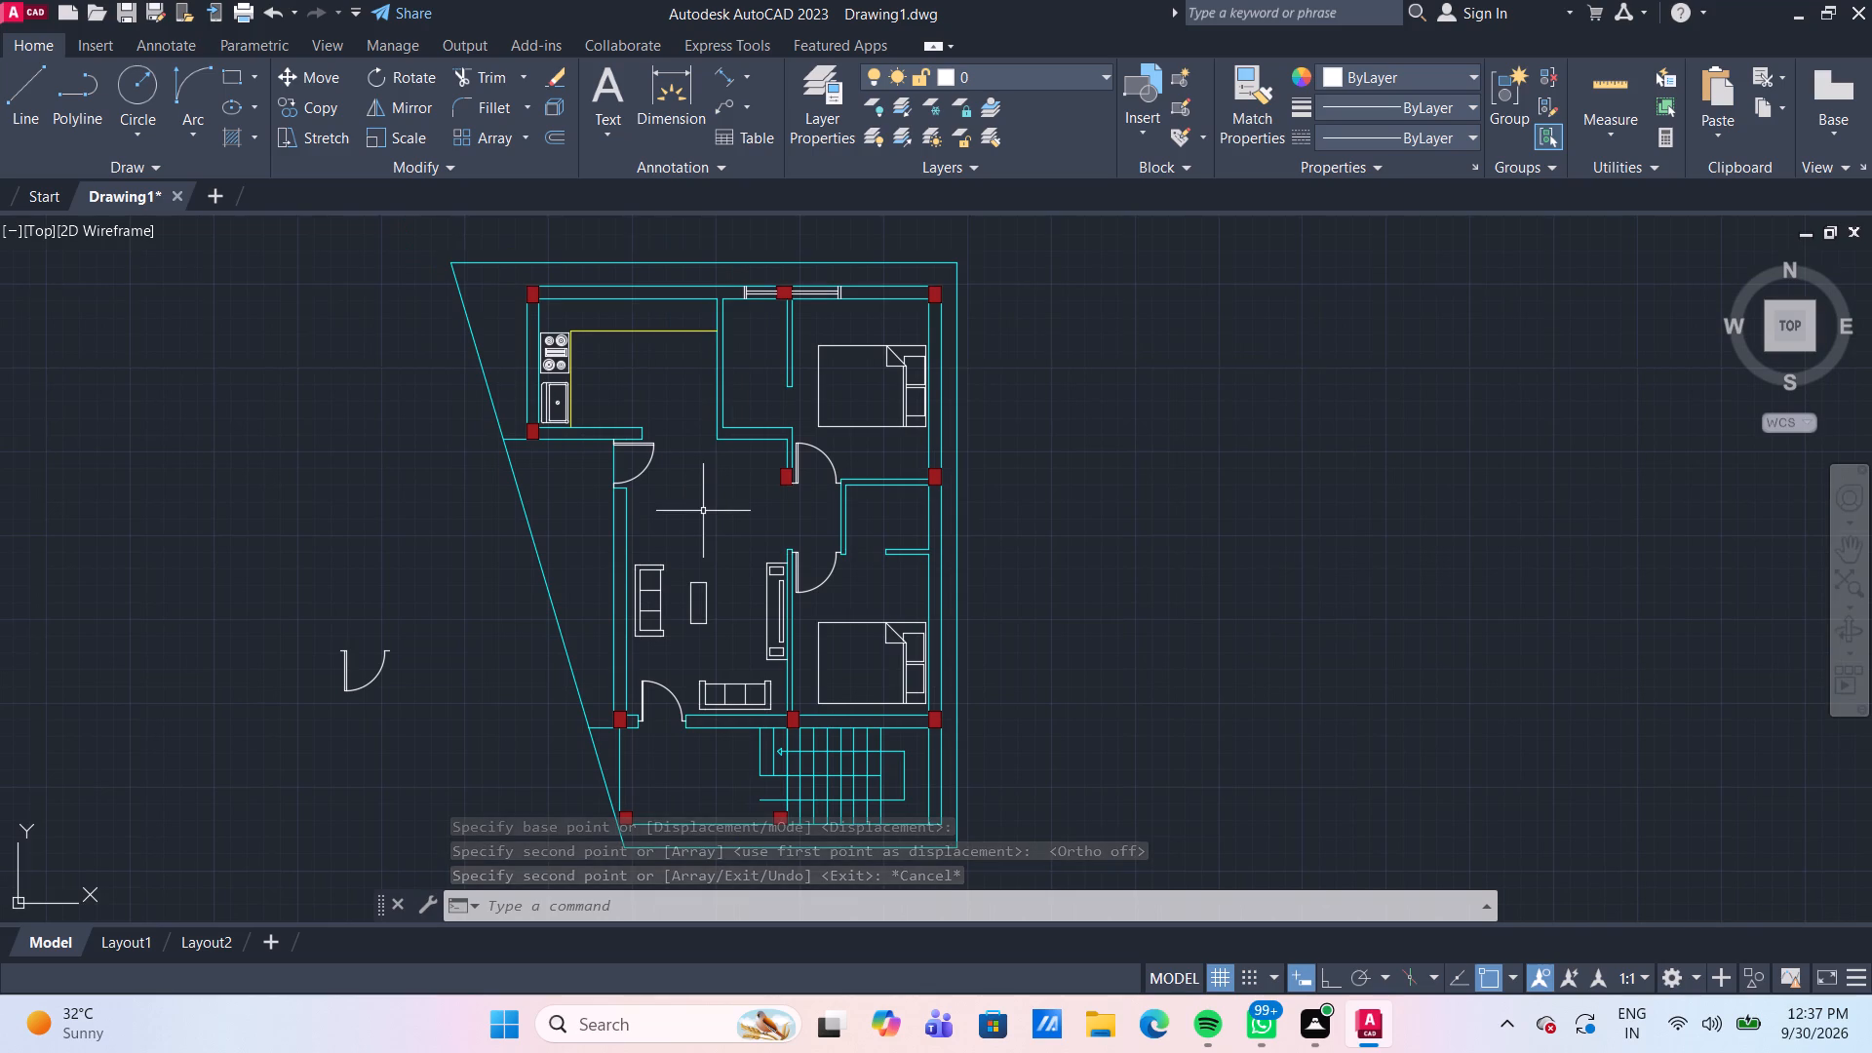
middle_click_drag(705, 508, 711, 427)
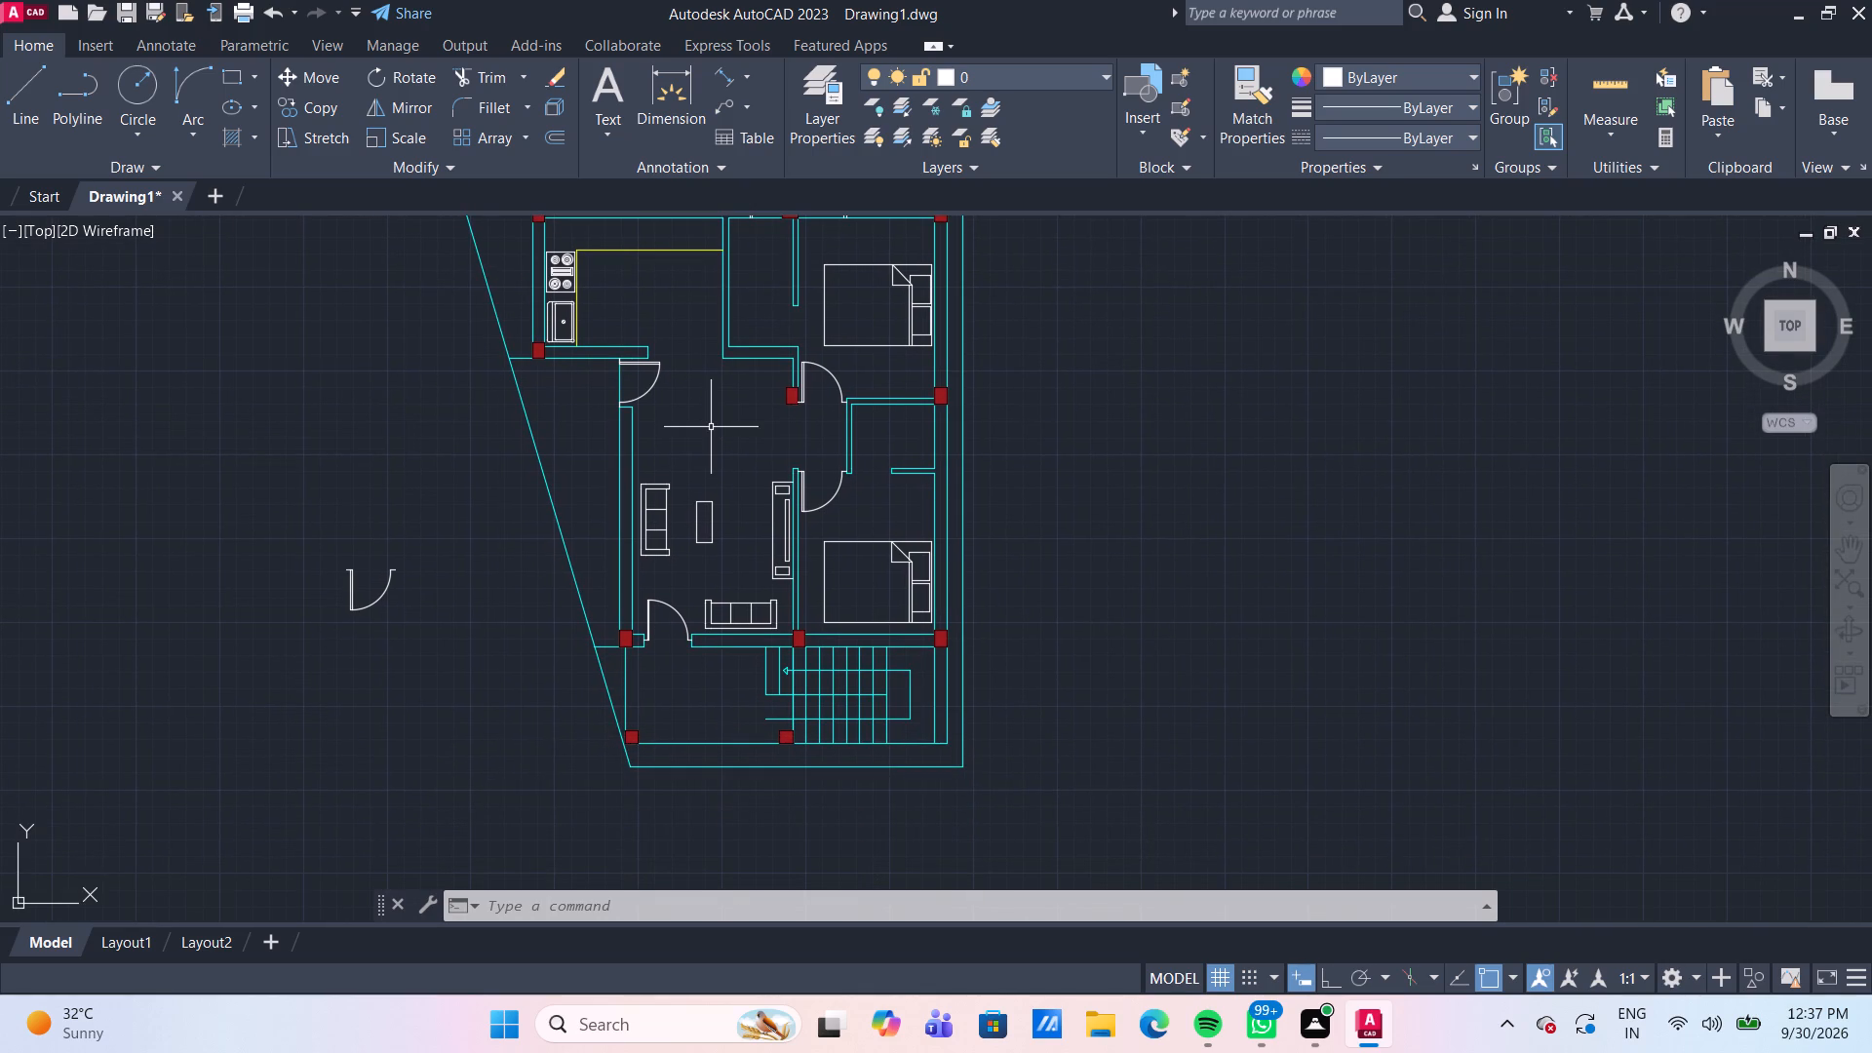
scroll(682, 410, "up", 1)
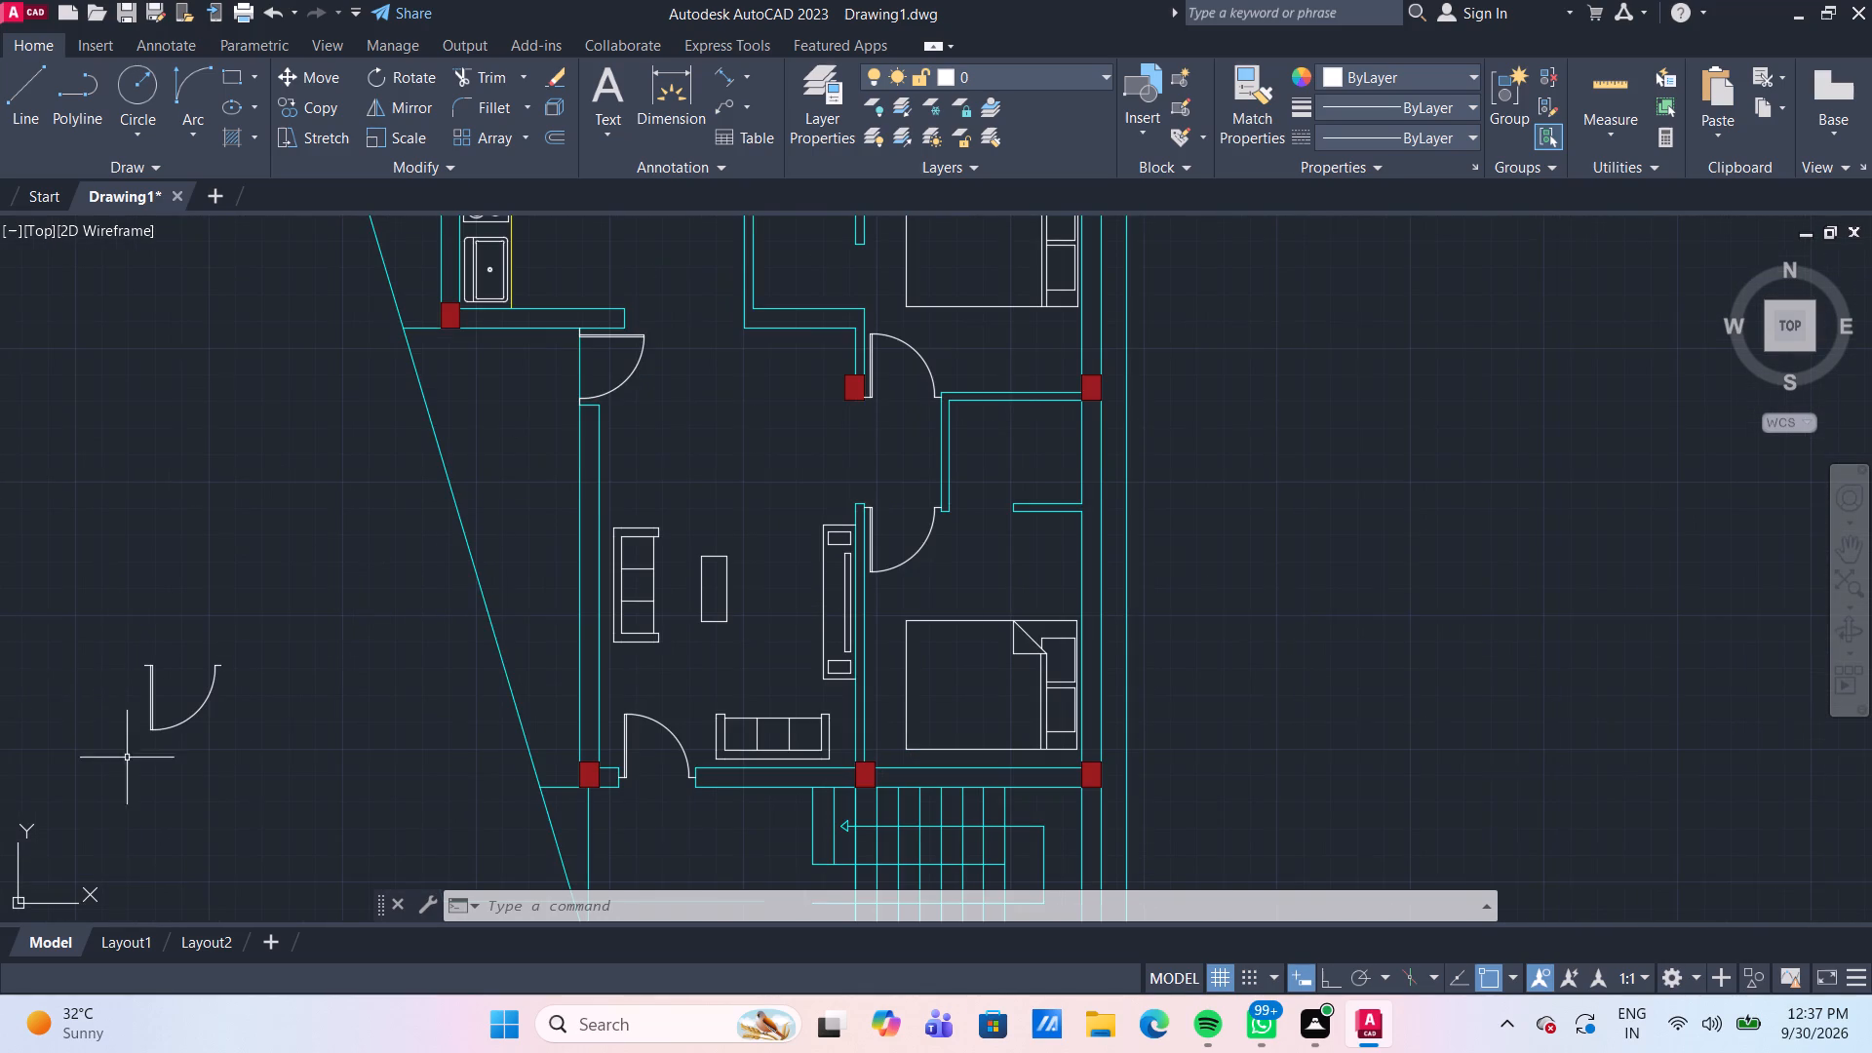
scroll(185, 772, "down", 1)
middle_click_drag(290, 715, 407, 548)
scroll(157, 690, "up", 2)
middle_click_drag(316, 605, 282, 716)
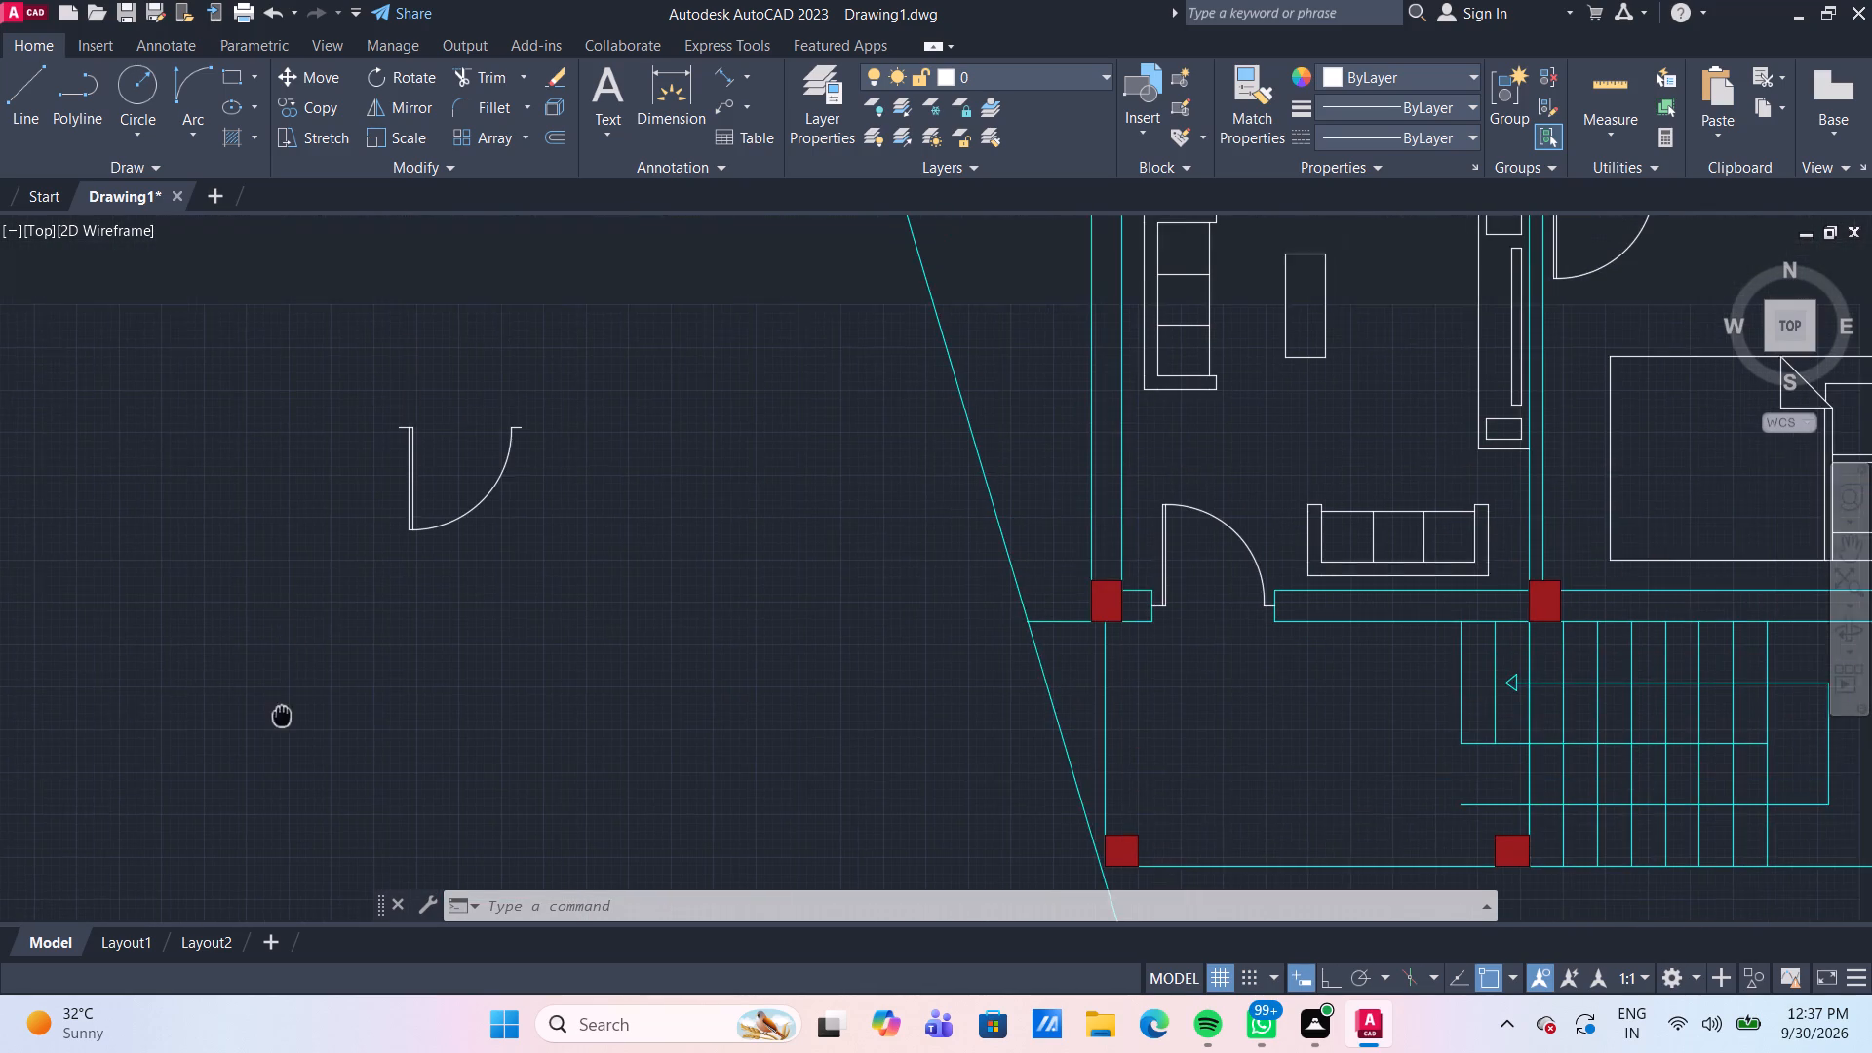
middle_click_drag(282, 716, 285, 715)
scroll(410, 529, "up", 1)
middle_click_drag(411, 527, 390, 584)
scroll(428, 495, "up", 1)
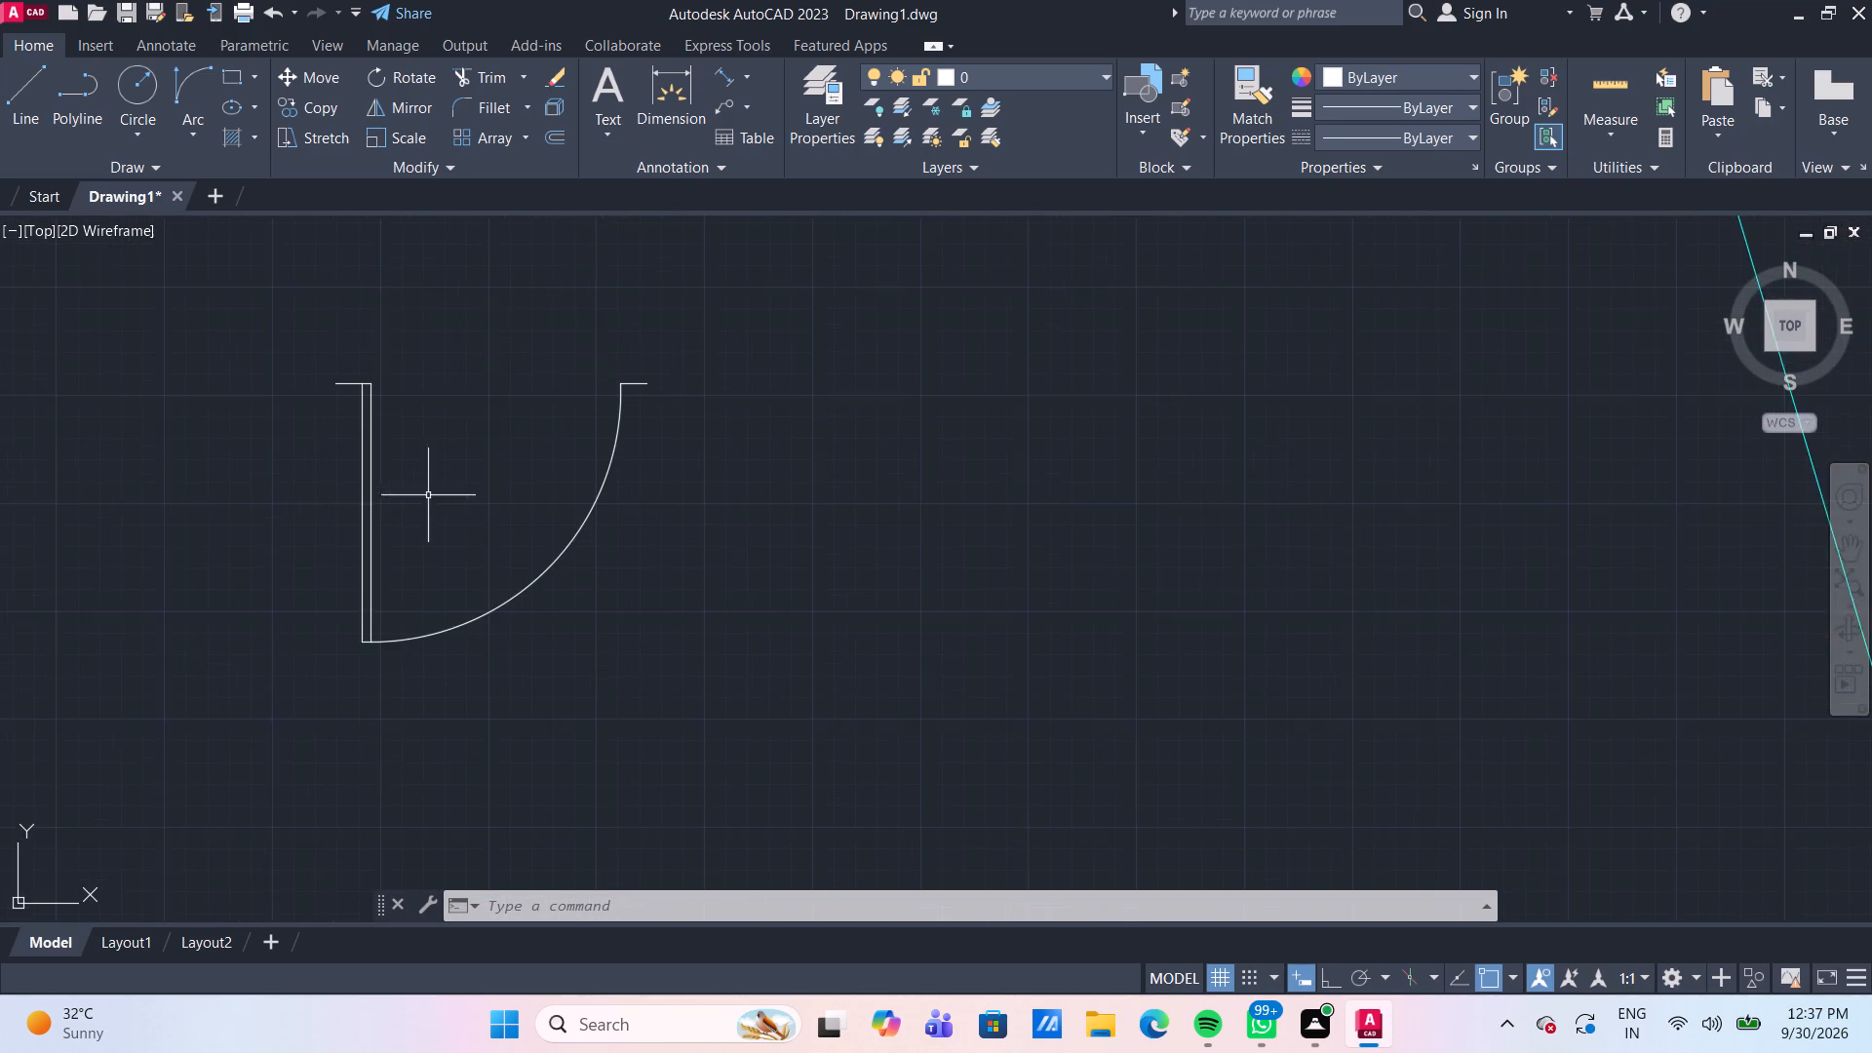
middle_click_drag(433, 494, 446, 470)
key("o")
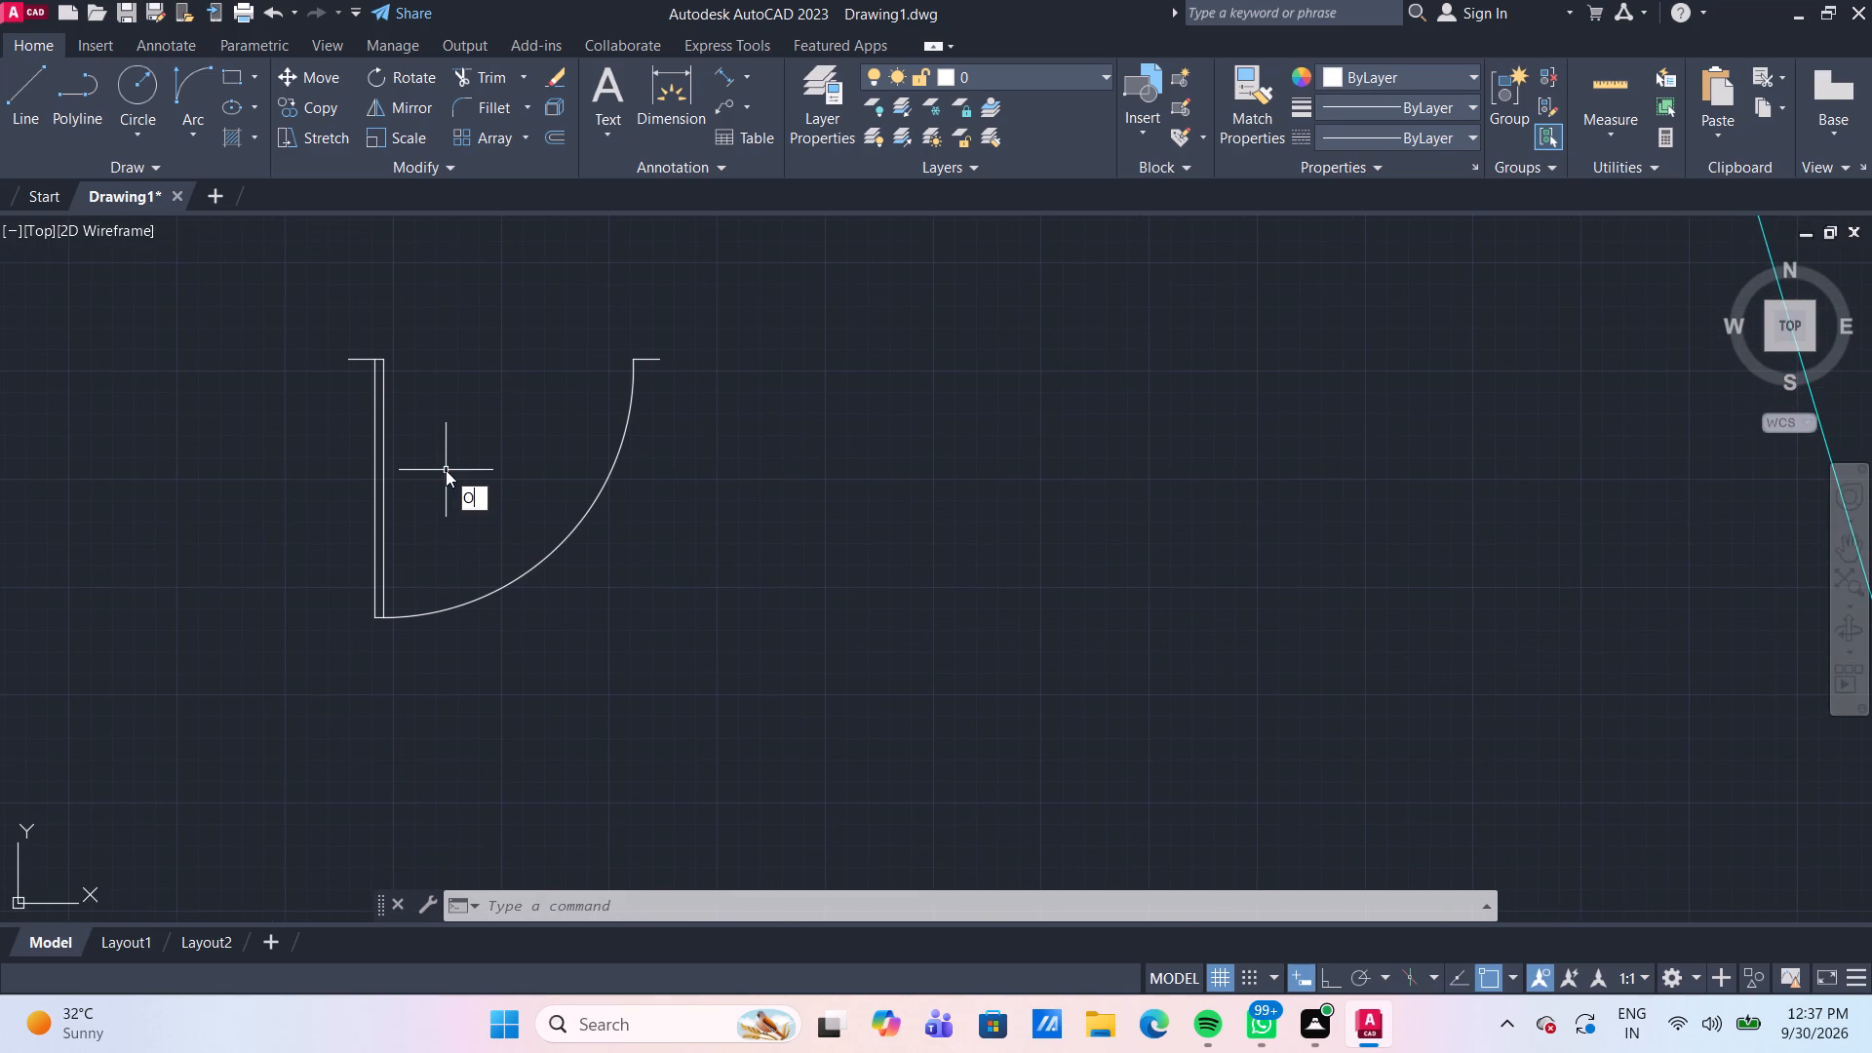
key("Return")
key("Return")
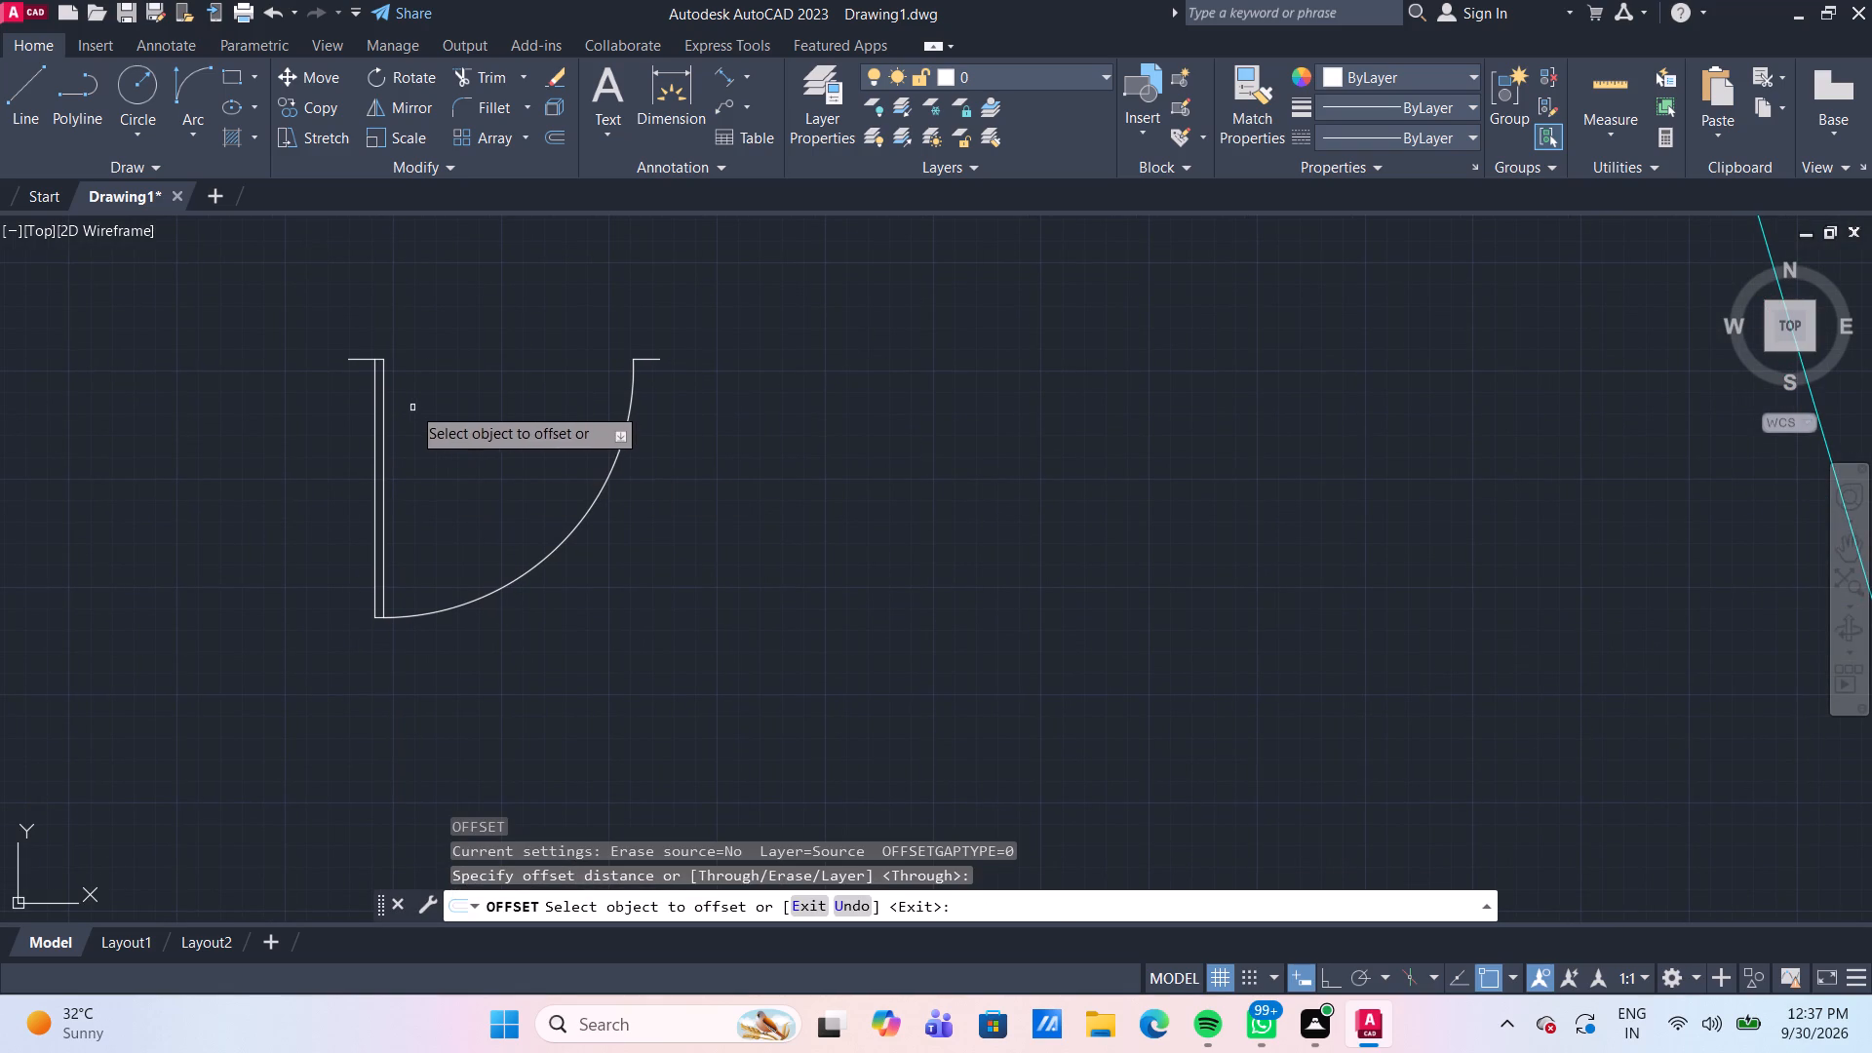
left_click(368, 359)
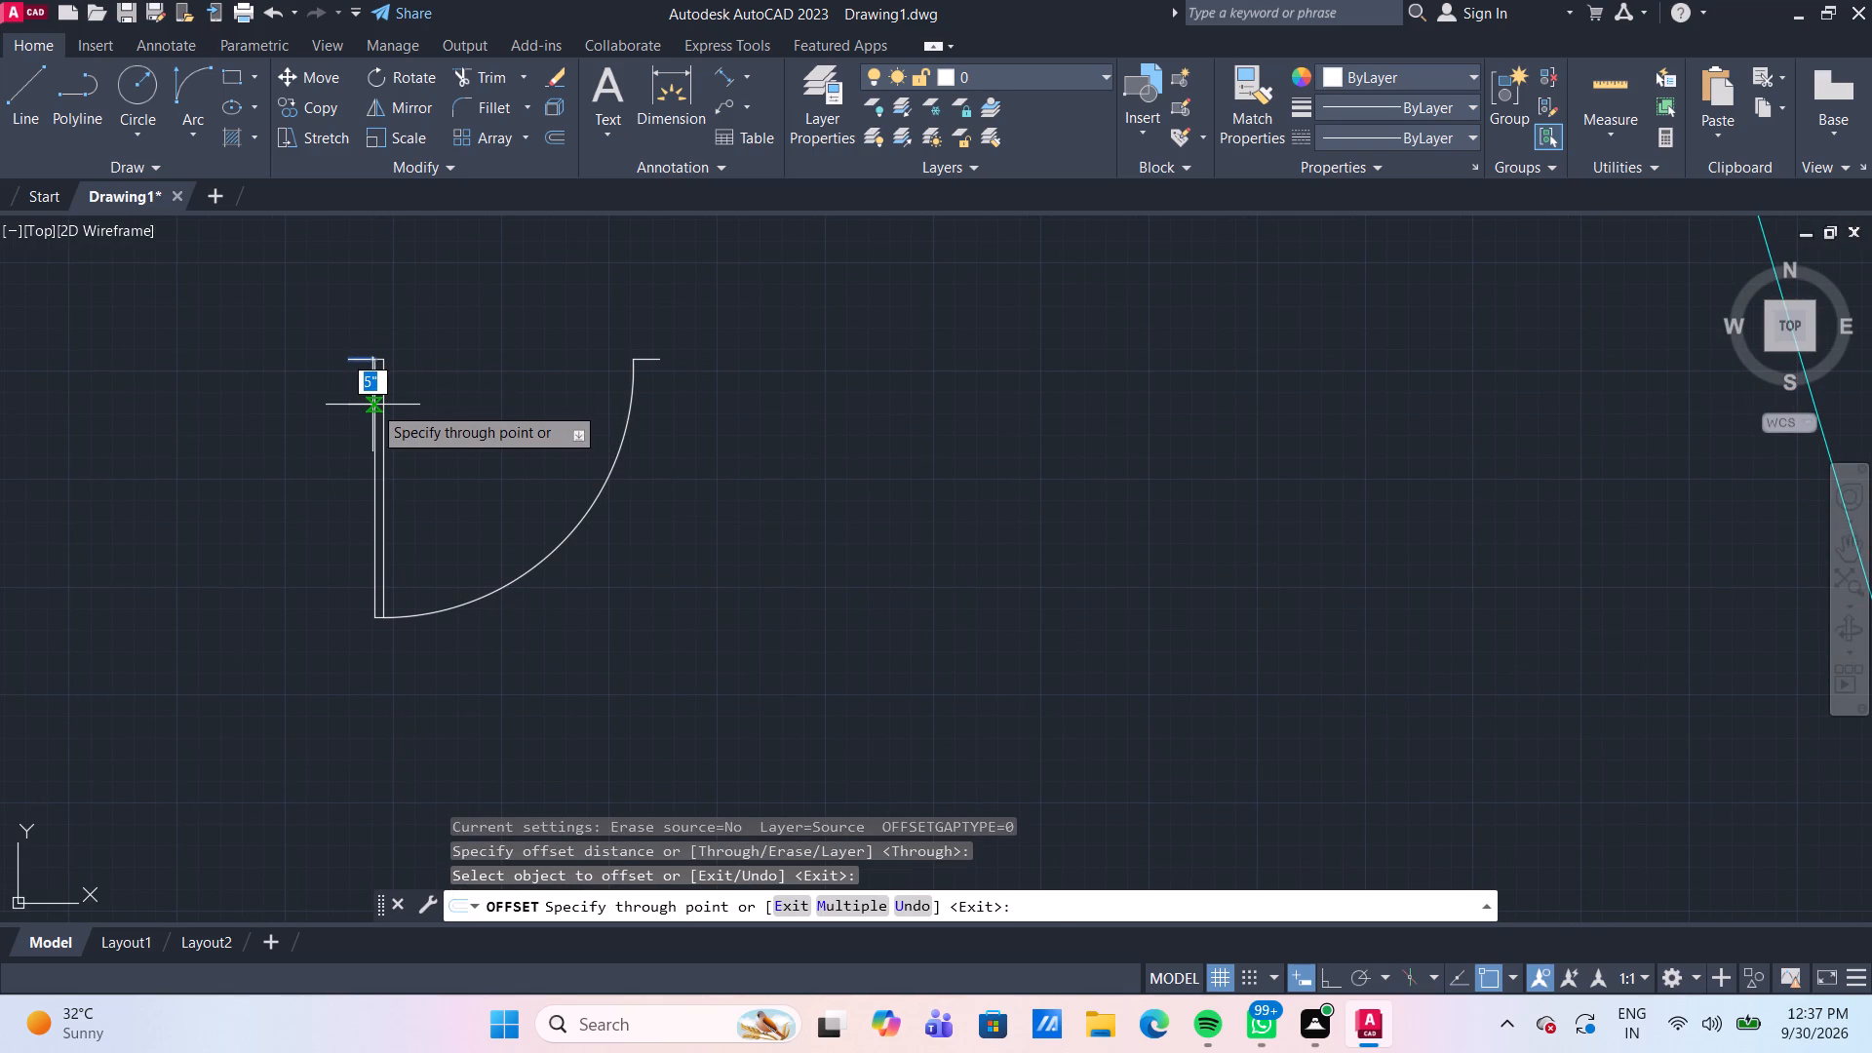
key("2")
key("apostrophe")
key("Return")
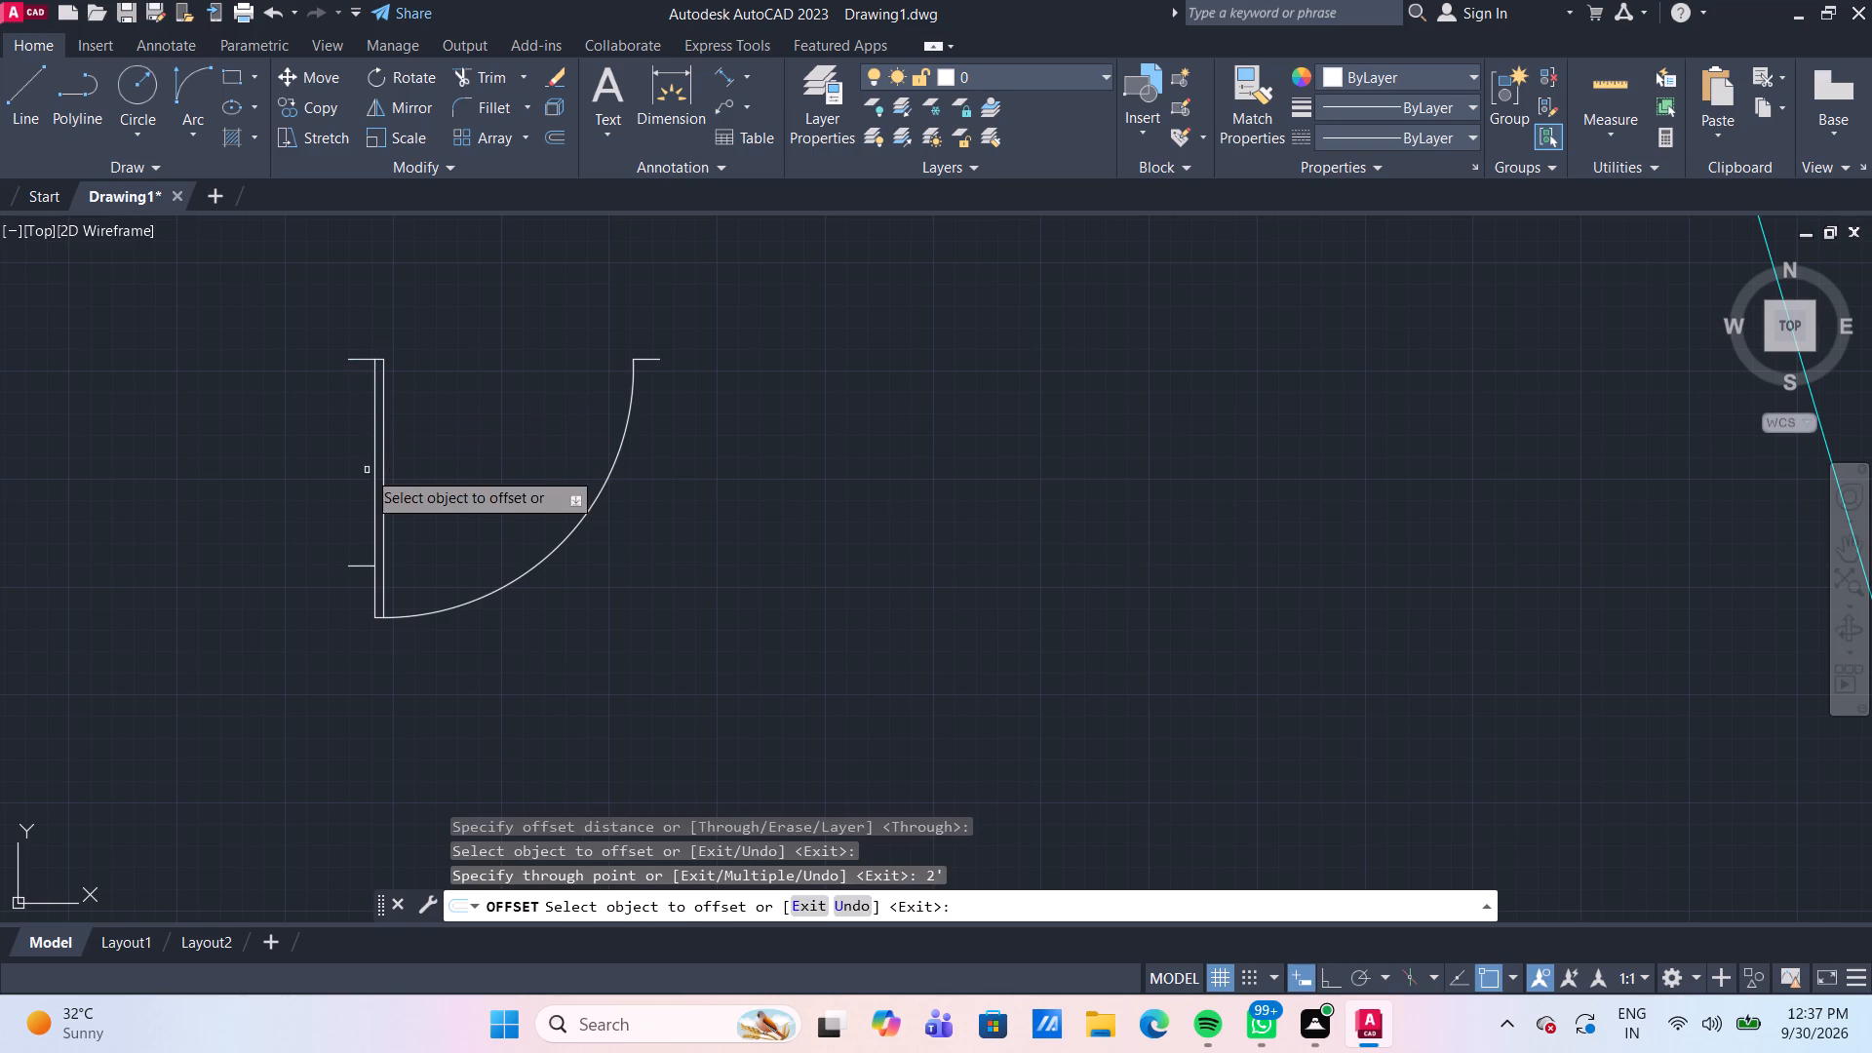
key("Escape")
Extend the offset line across the loose door's leaf, trim the leaf beyond that line, and remove the old swing arc.
type("EX")
key("Return")
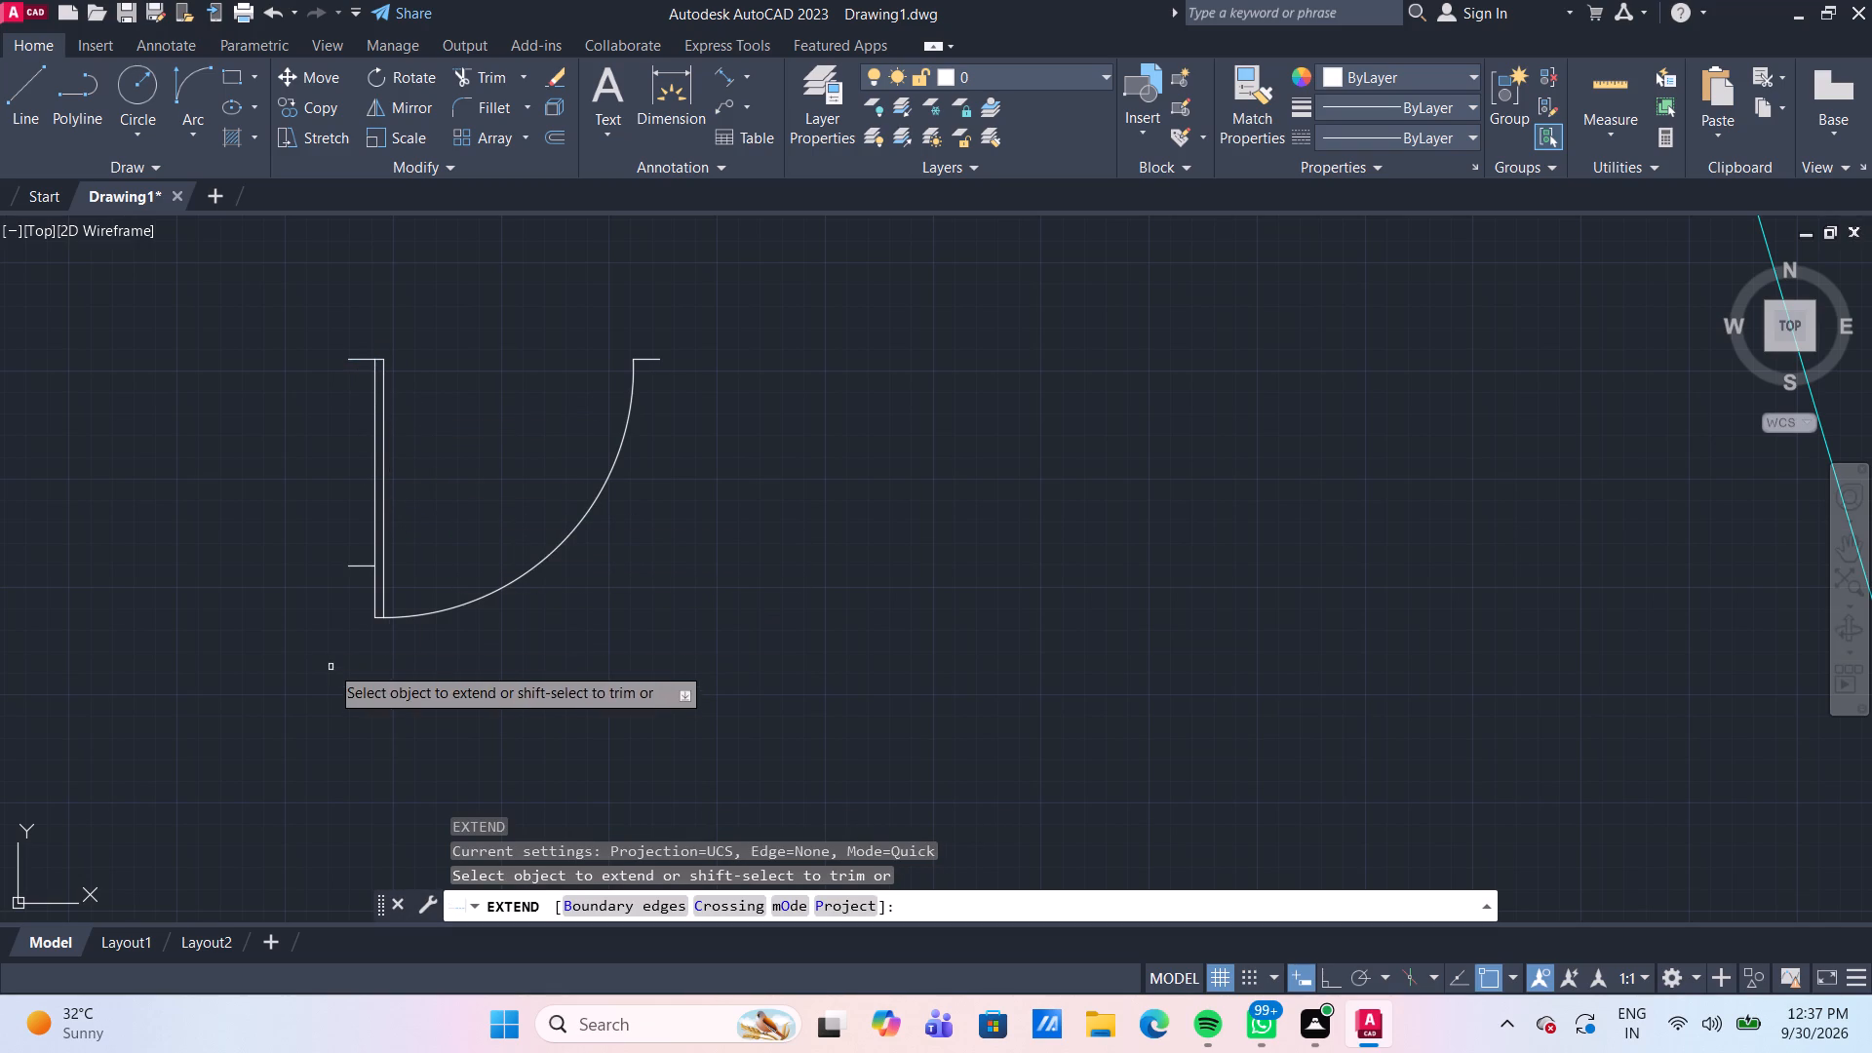
left_click(366, 565)
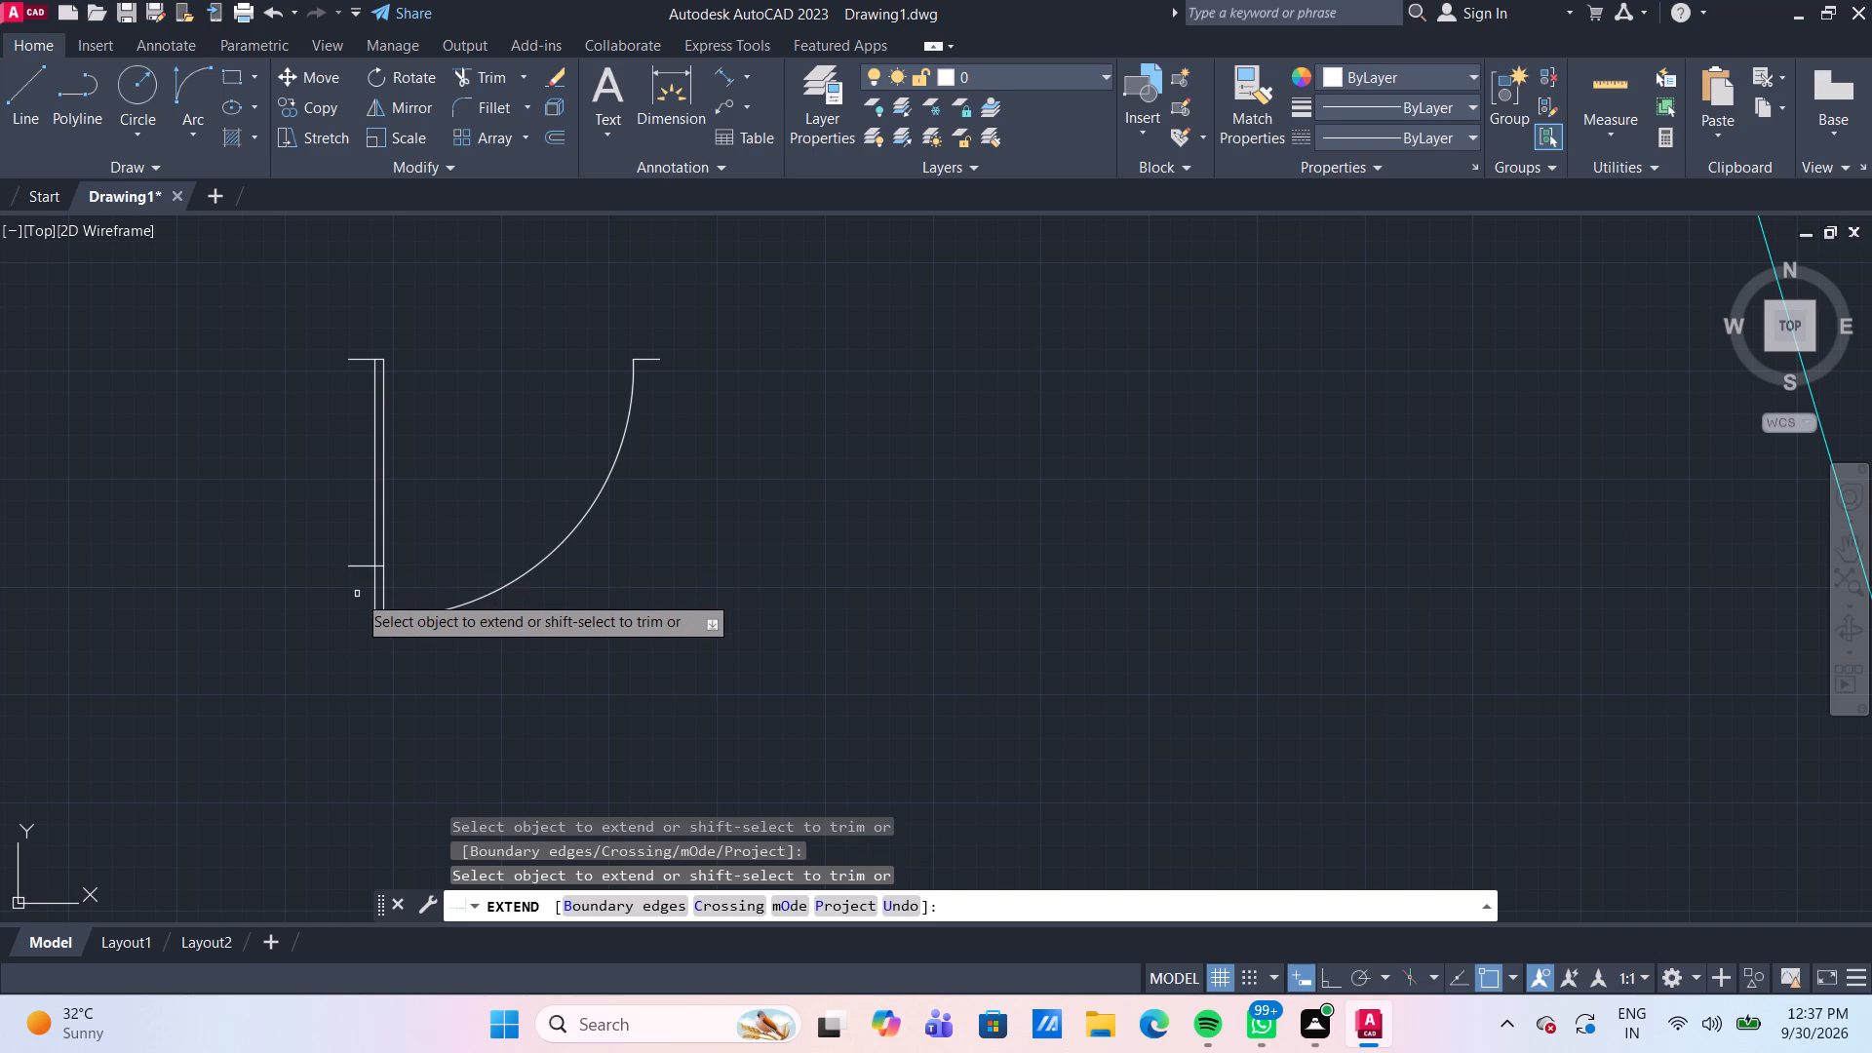
left_click(357, 594, "shift")
left_click(435, 574, "shift")
left_click(395, 614, "shift")
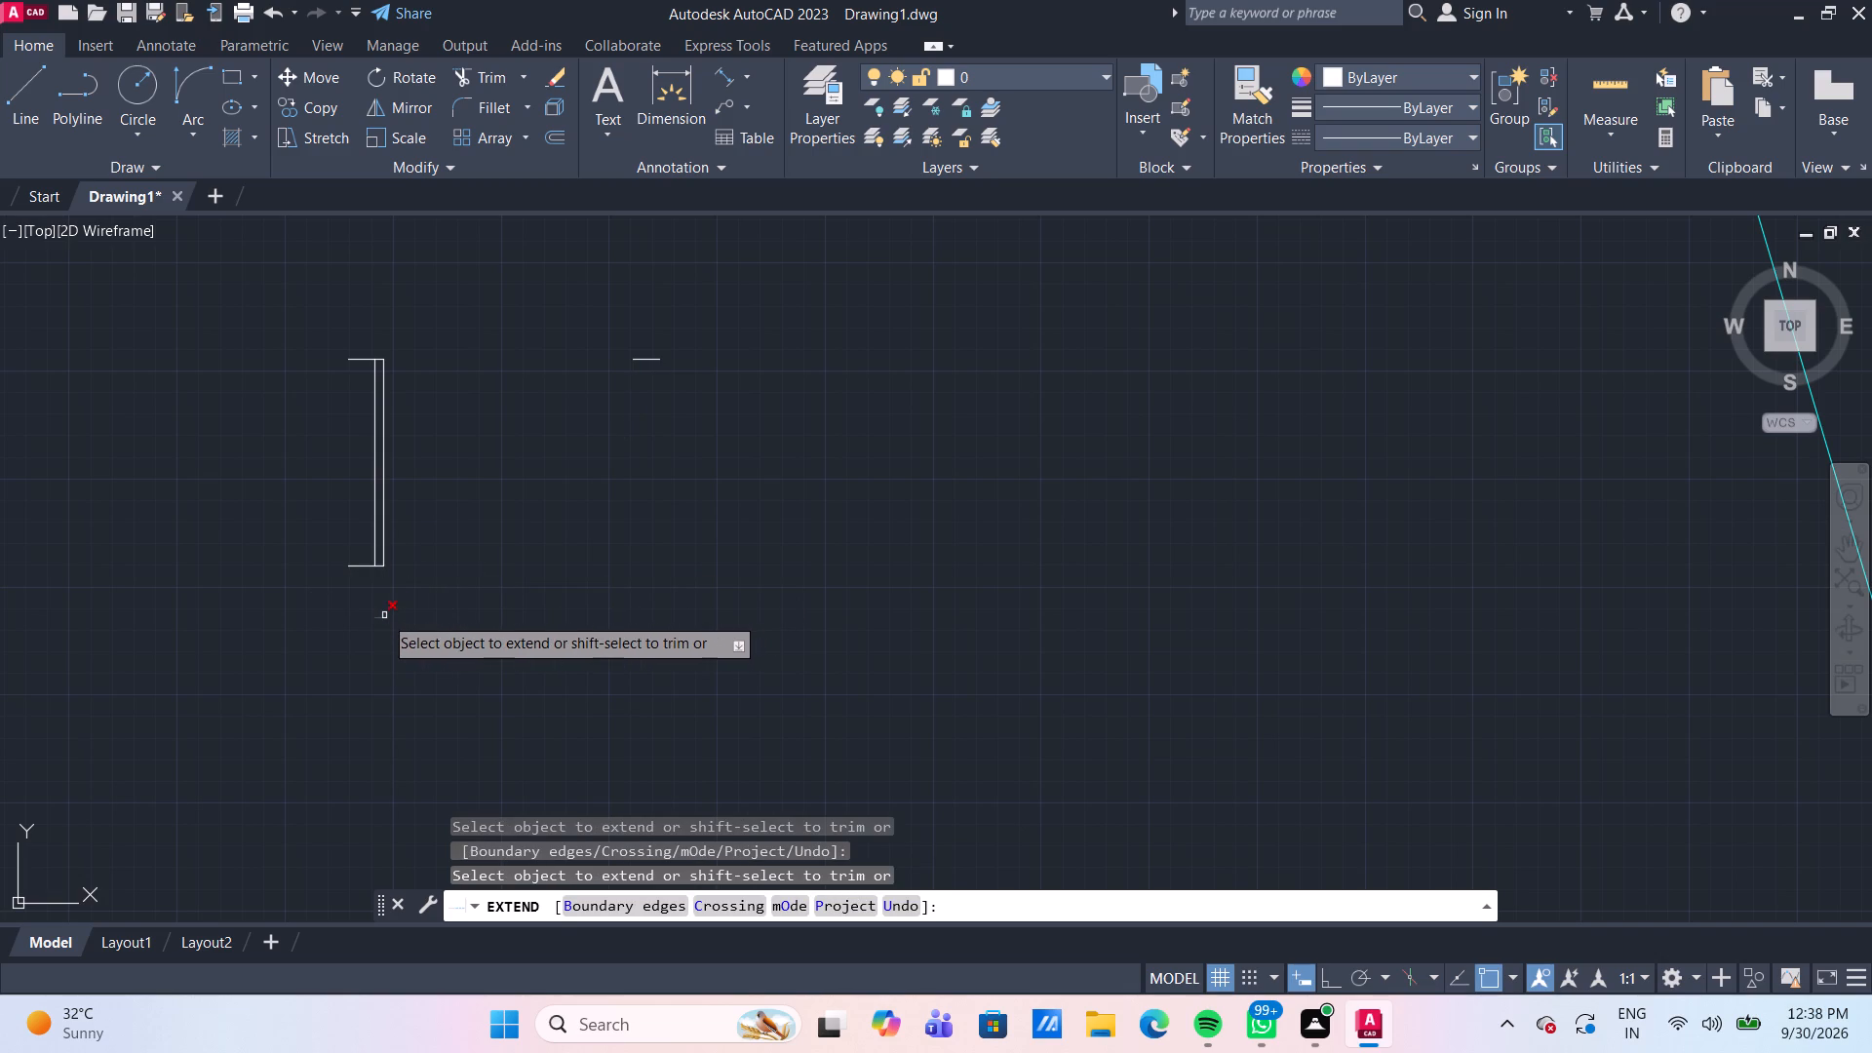
left_click(382, 615, "shift")
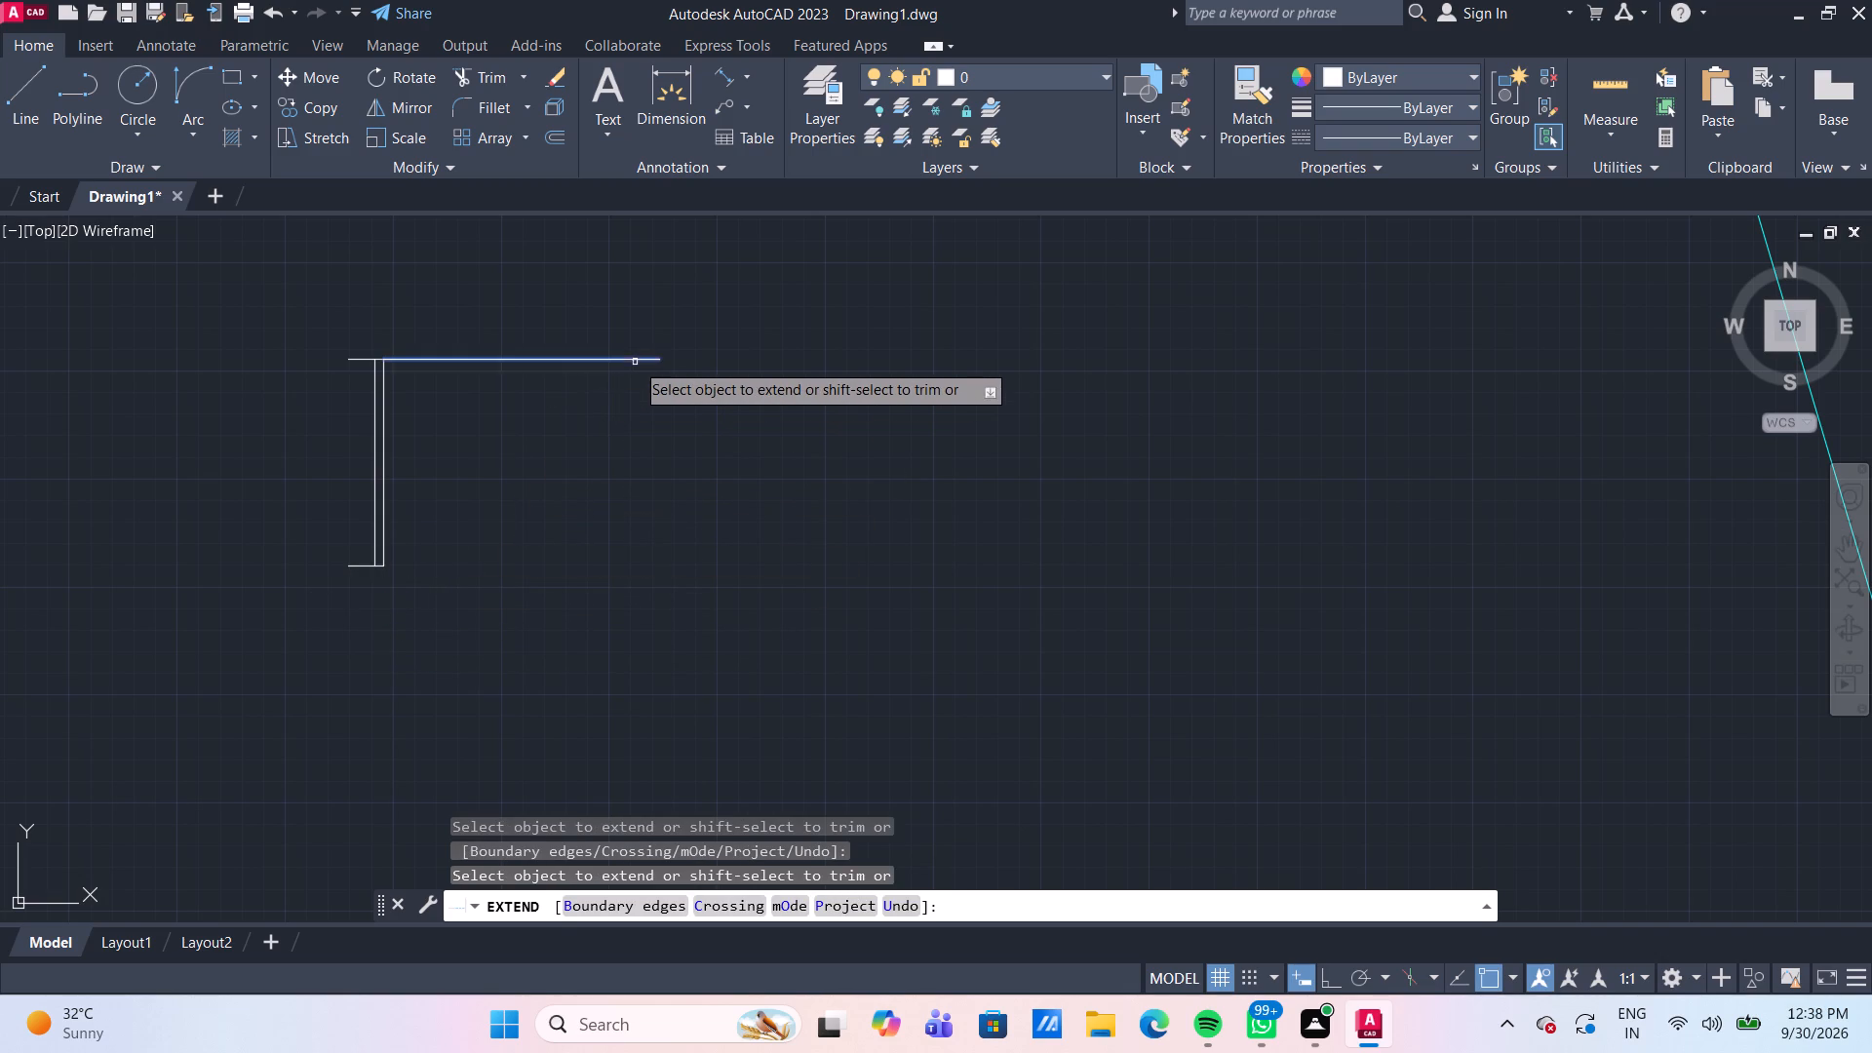
key("Escape")
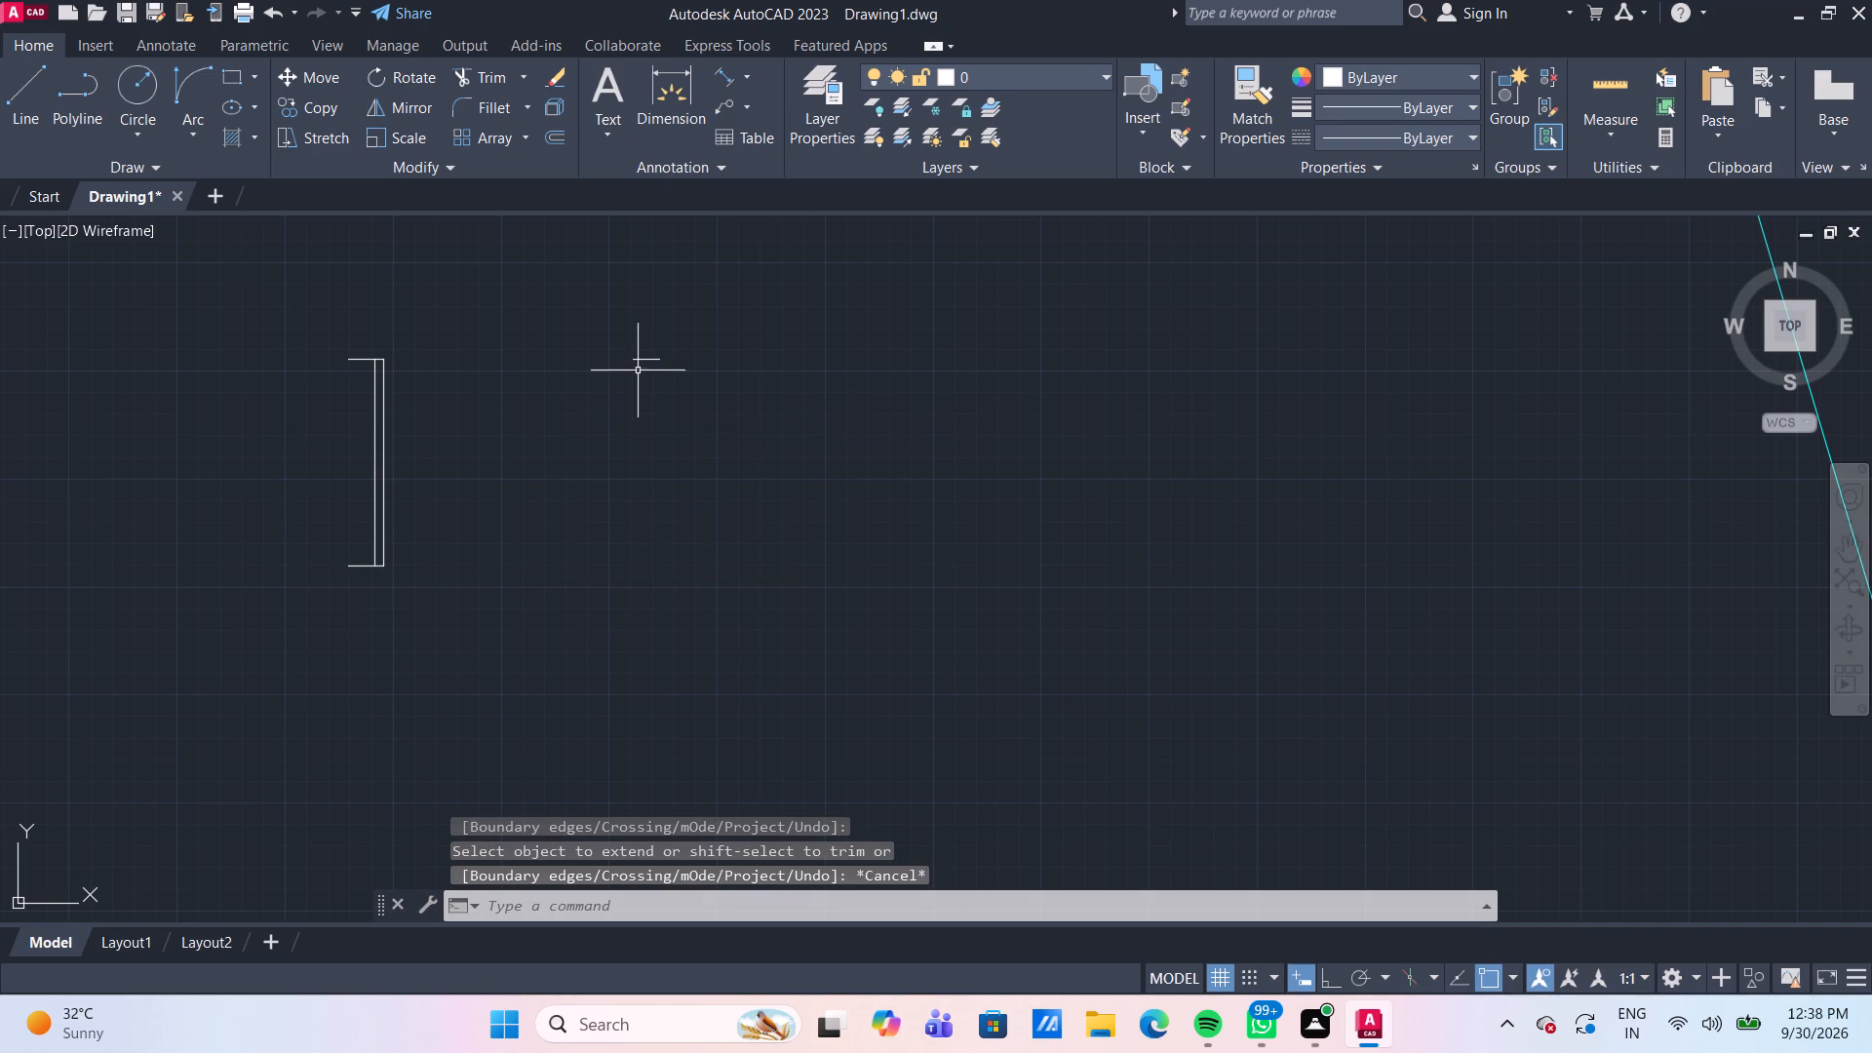
Move the loose door's far jamb line 6" horizontally toward the door leaf.
left_click(637, 361)
key("m")
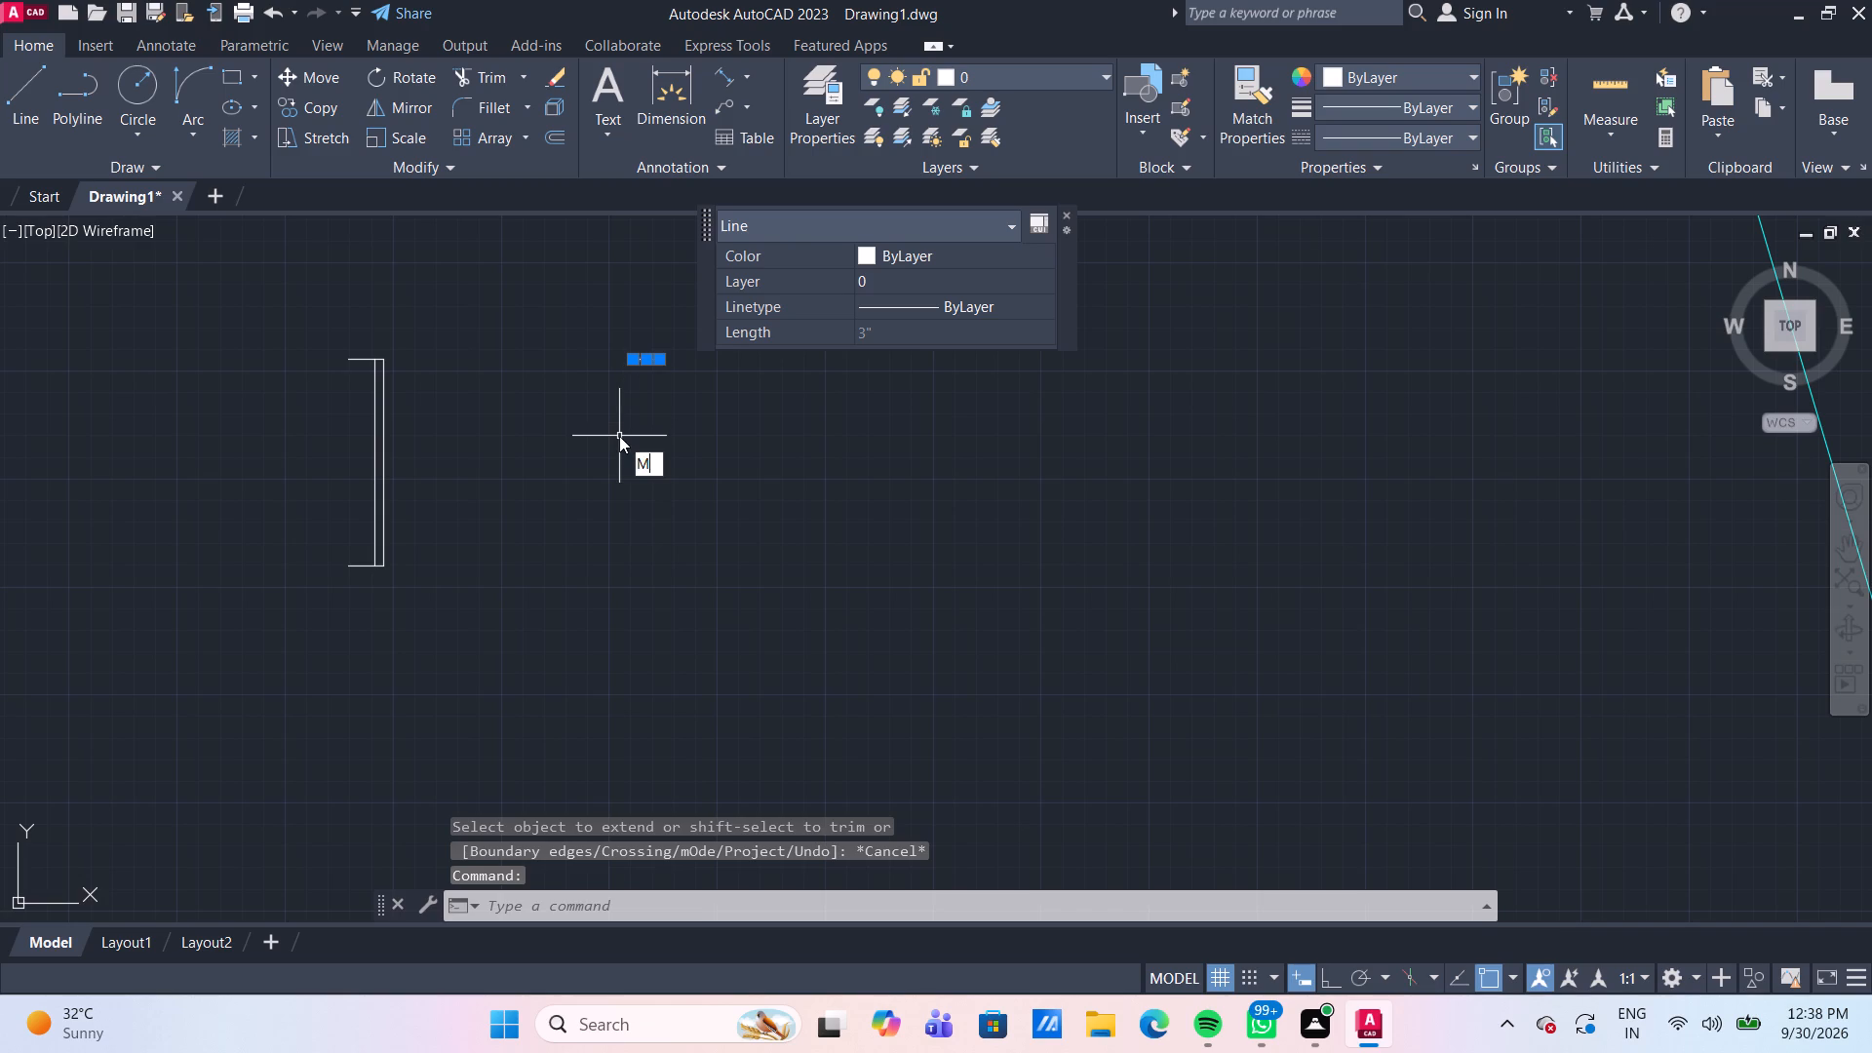
key("Return")
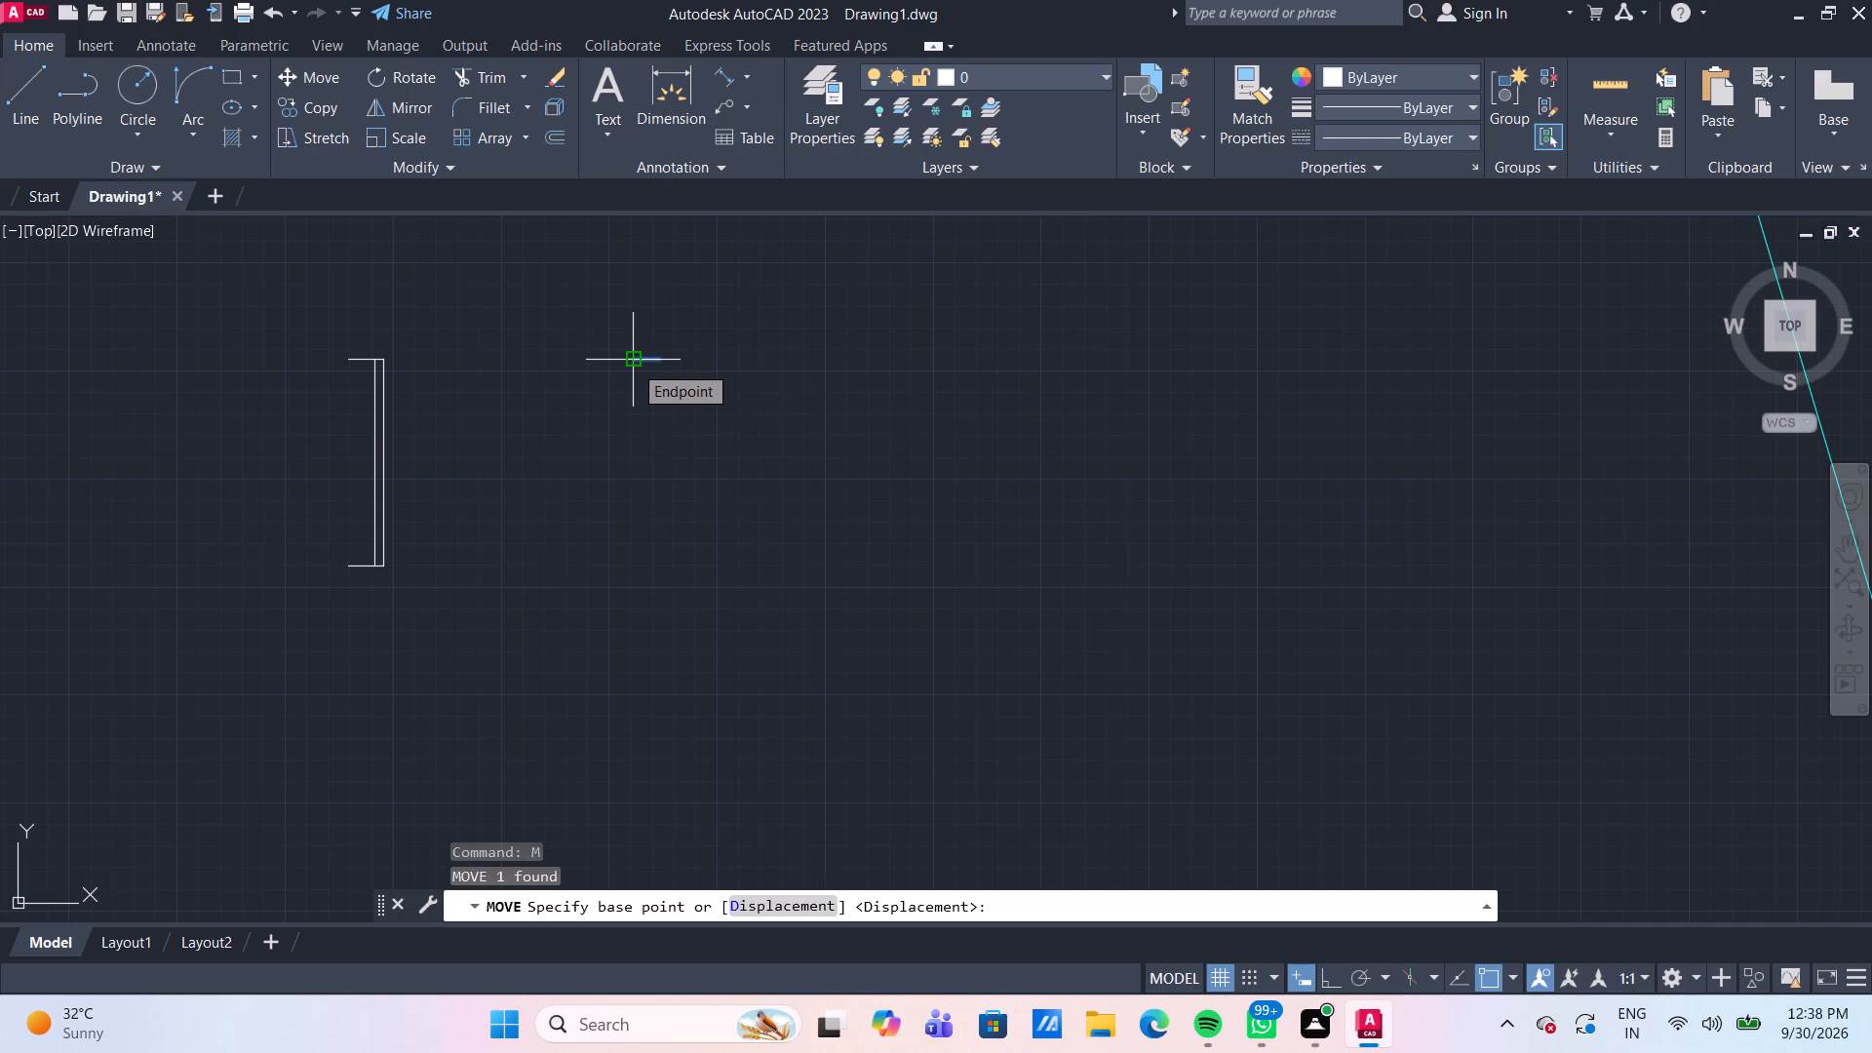
left_click(633, 364)
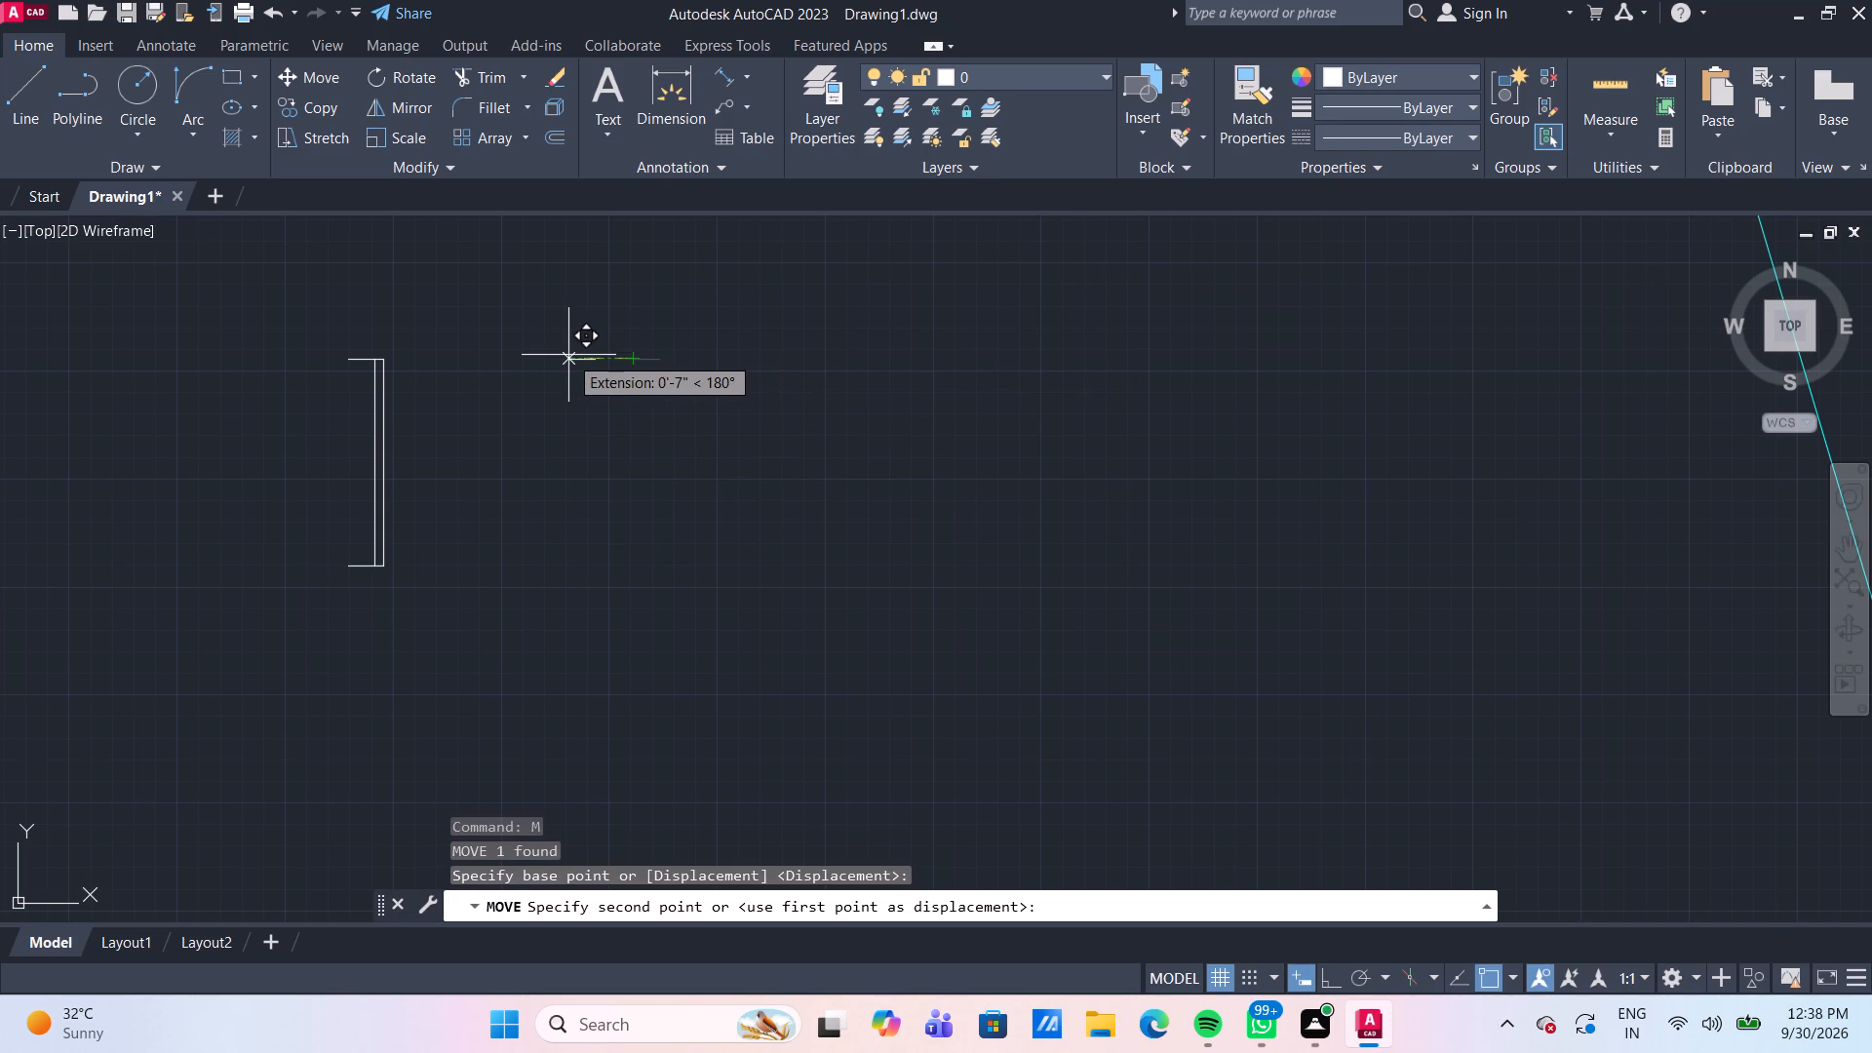
type("6\"")
key("Return")
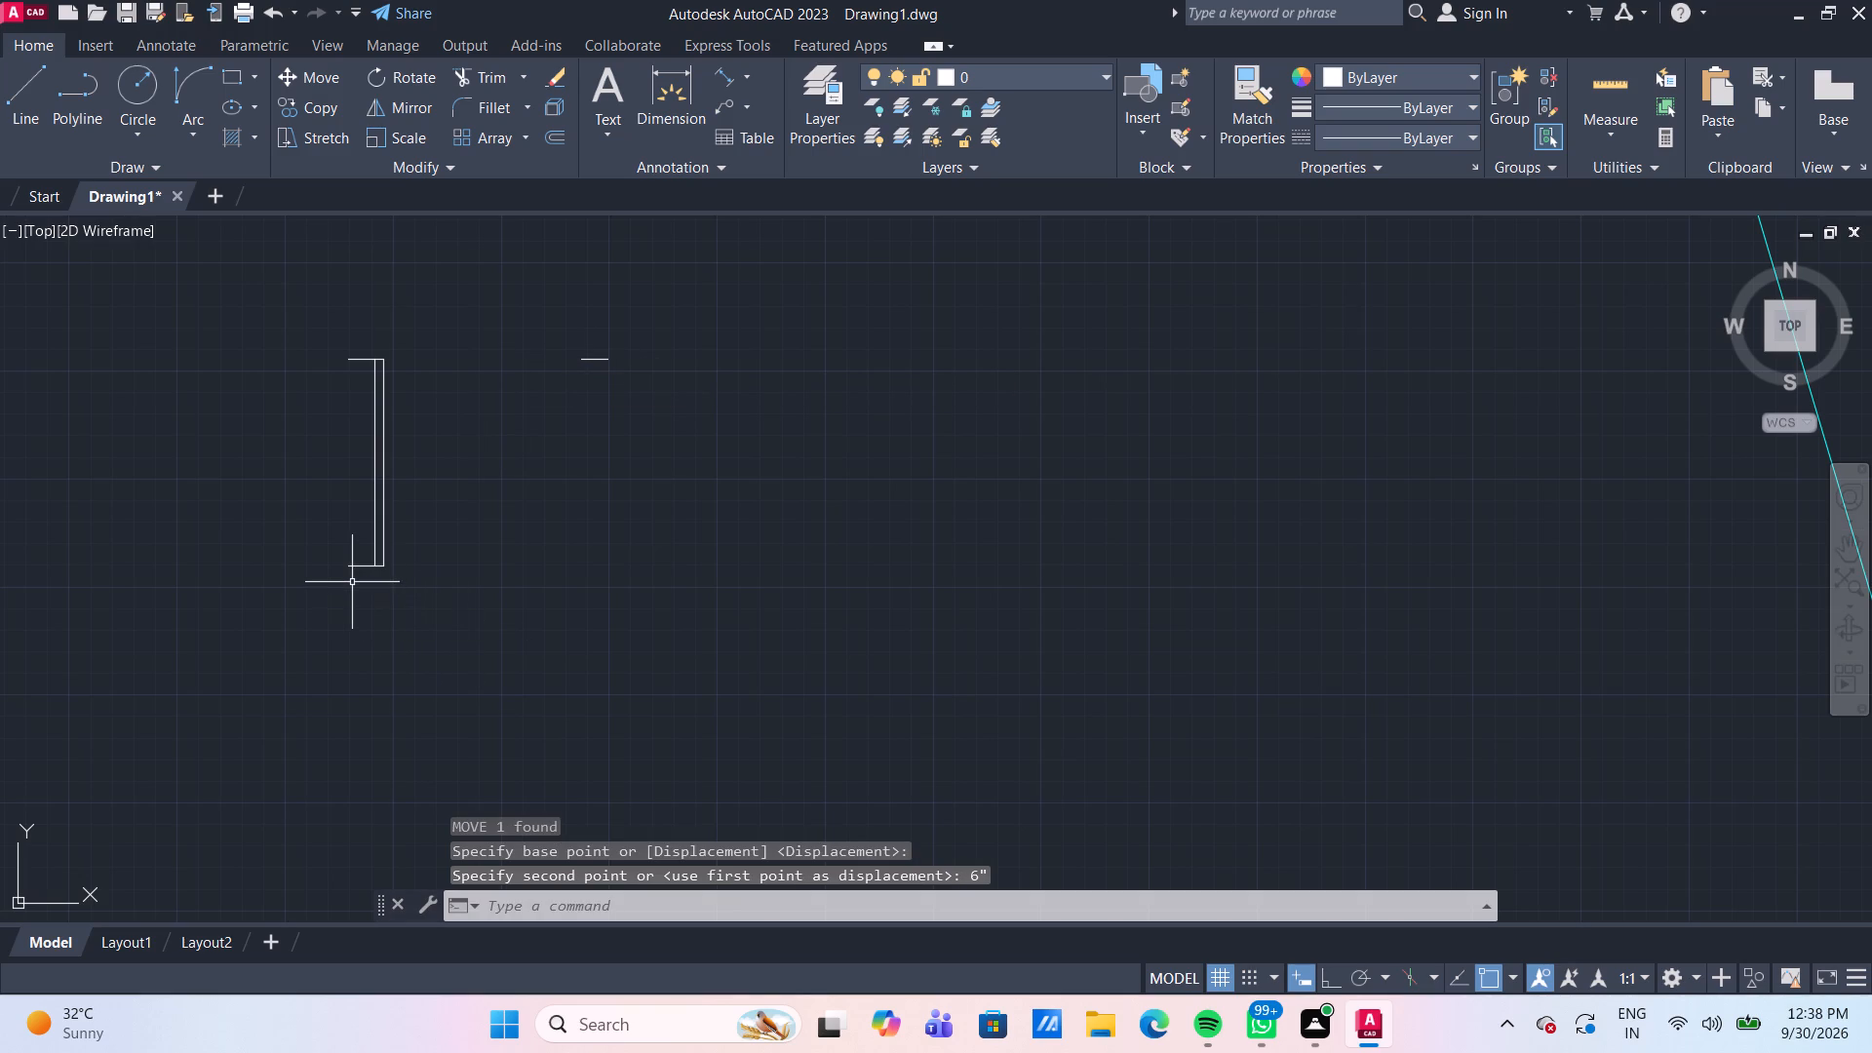
Trim off the stub of the offset line projecting outside the shortened door leaf.
type("TR")
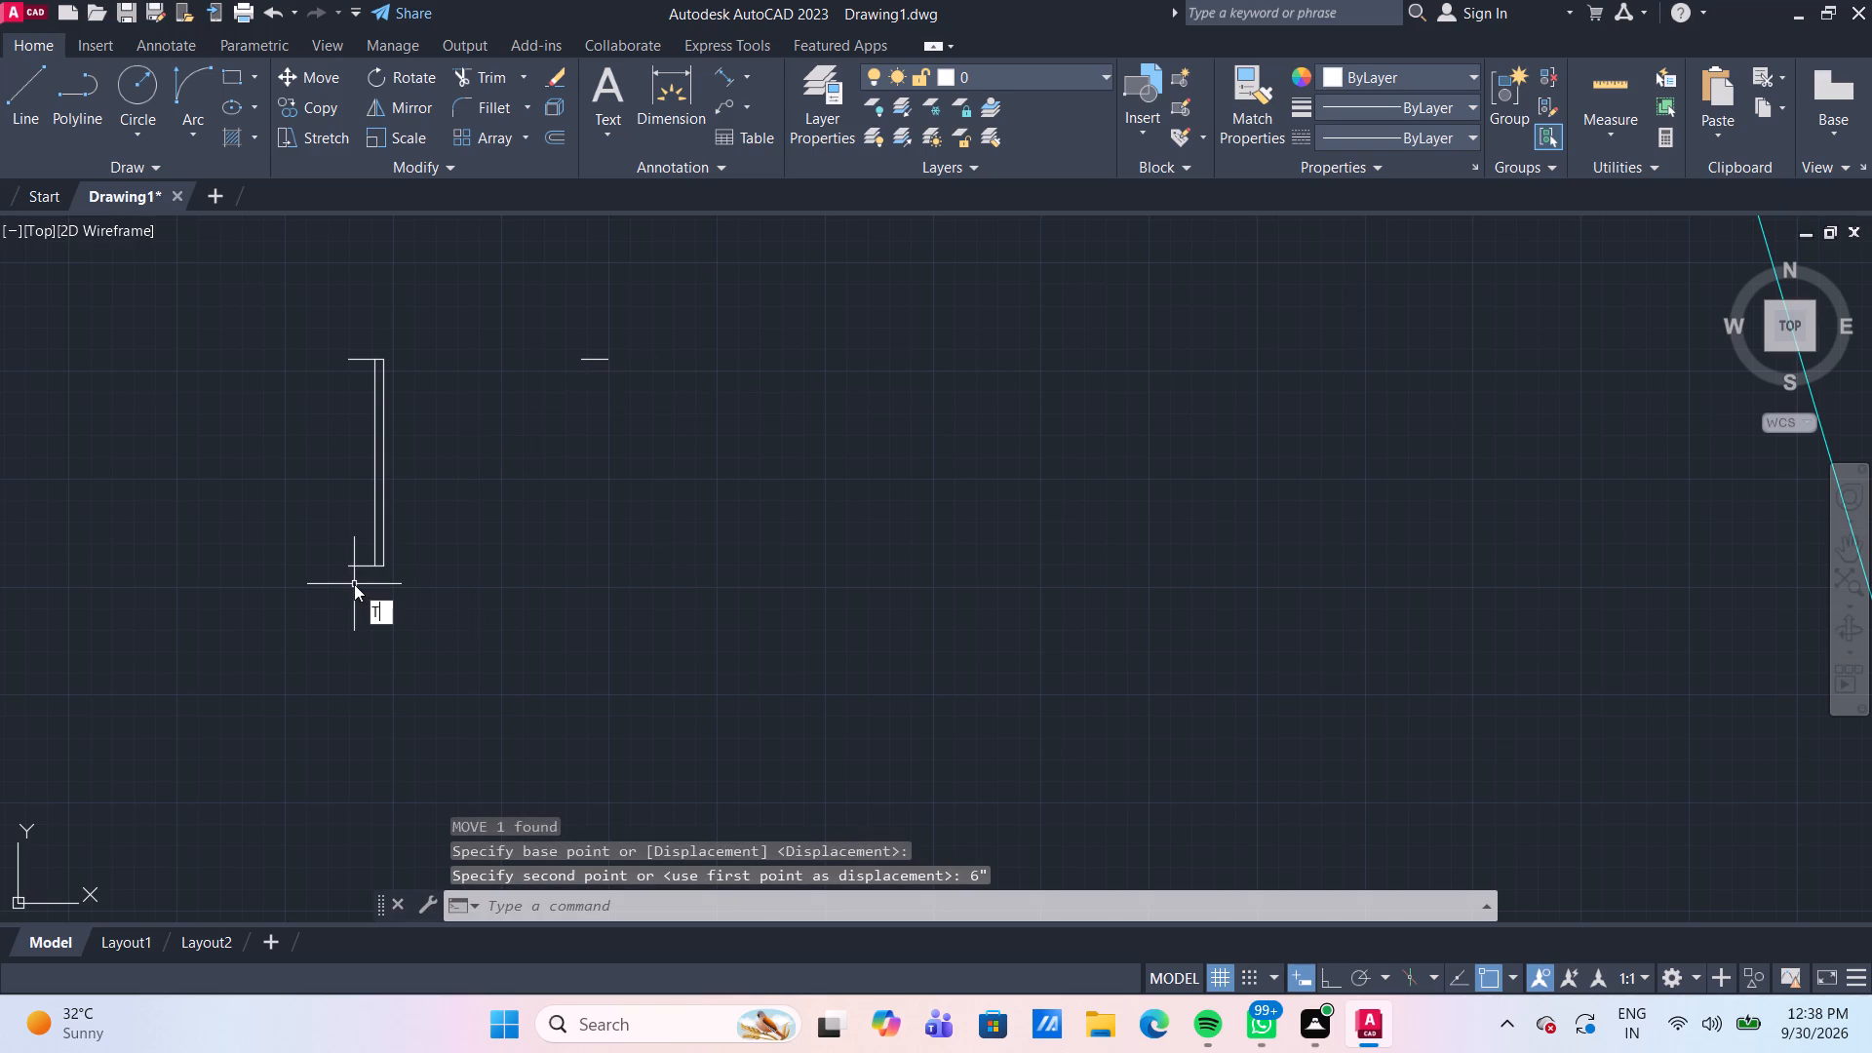
key("Return")
left_click(357, 564)
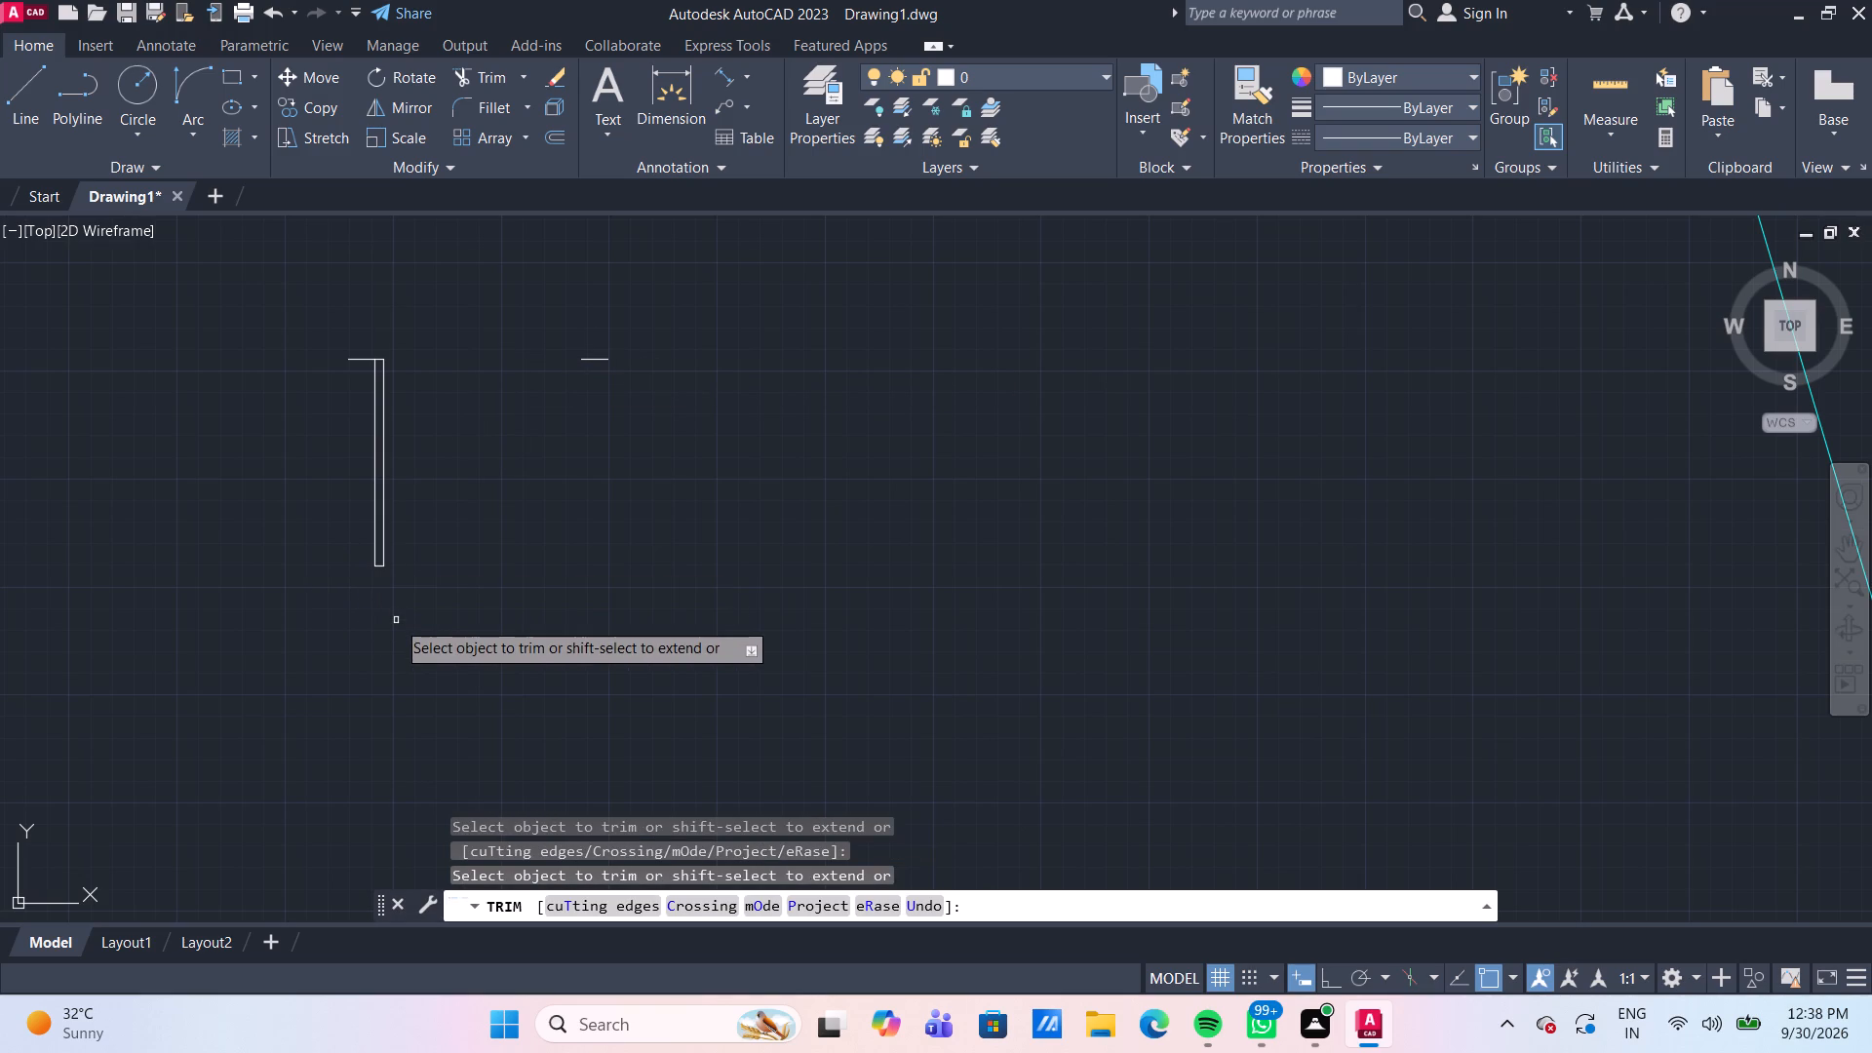
key("Escape")
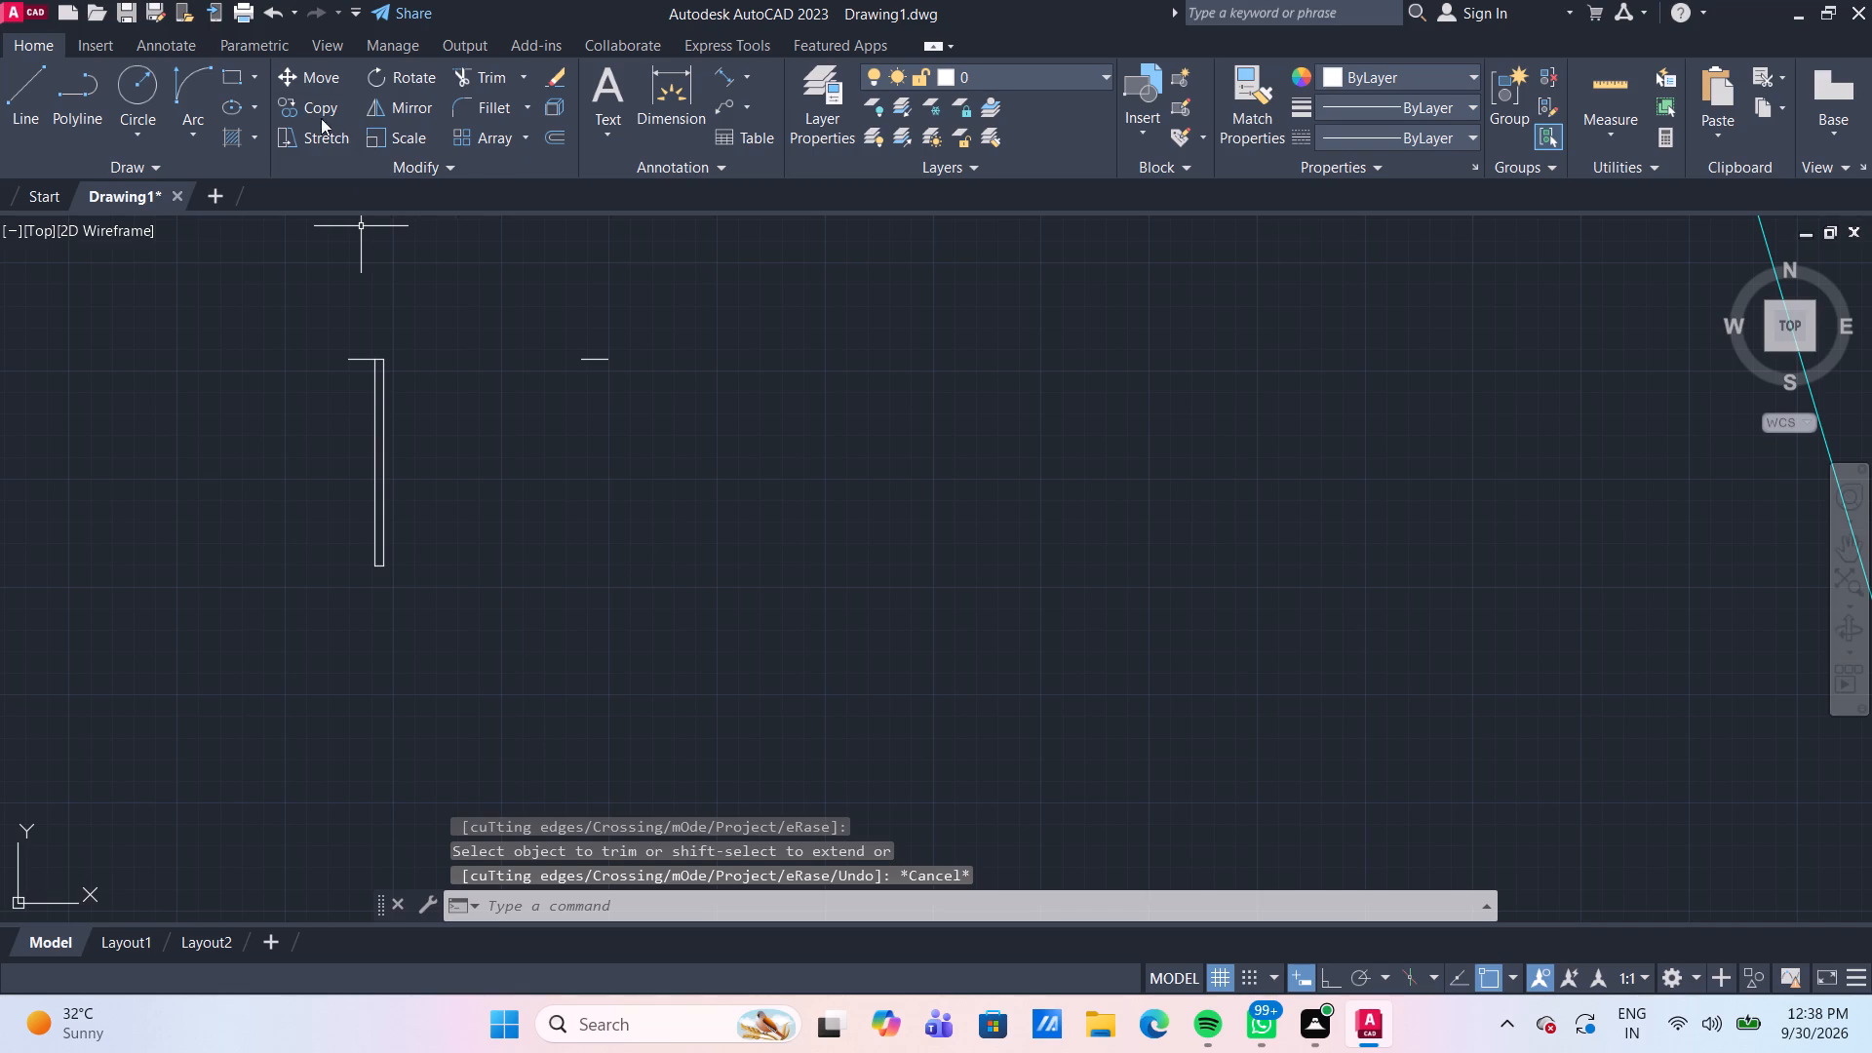
Draw a start-end-direction swing arc from the leaf's free end to the far jamb line's inner end, with a horizontal start tangent.
left_click(210, 84)
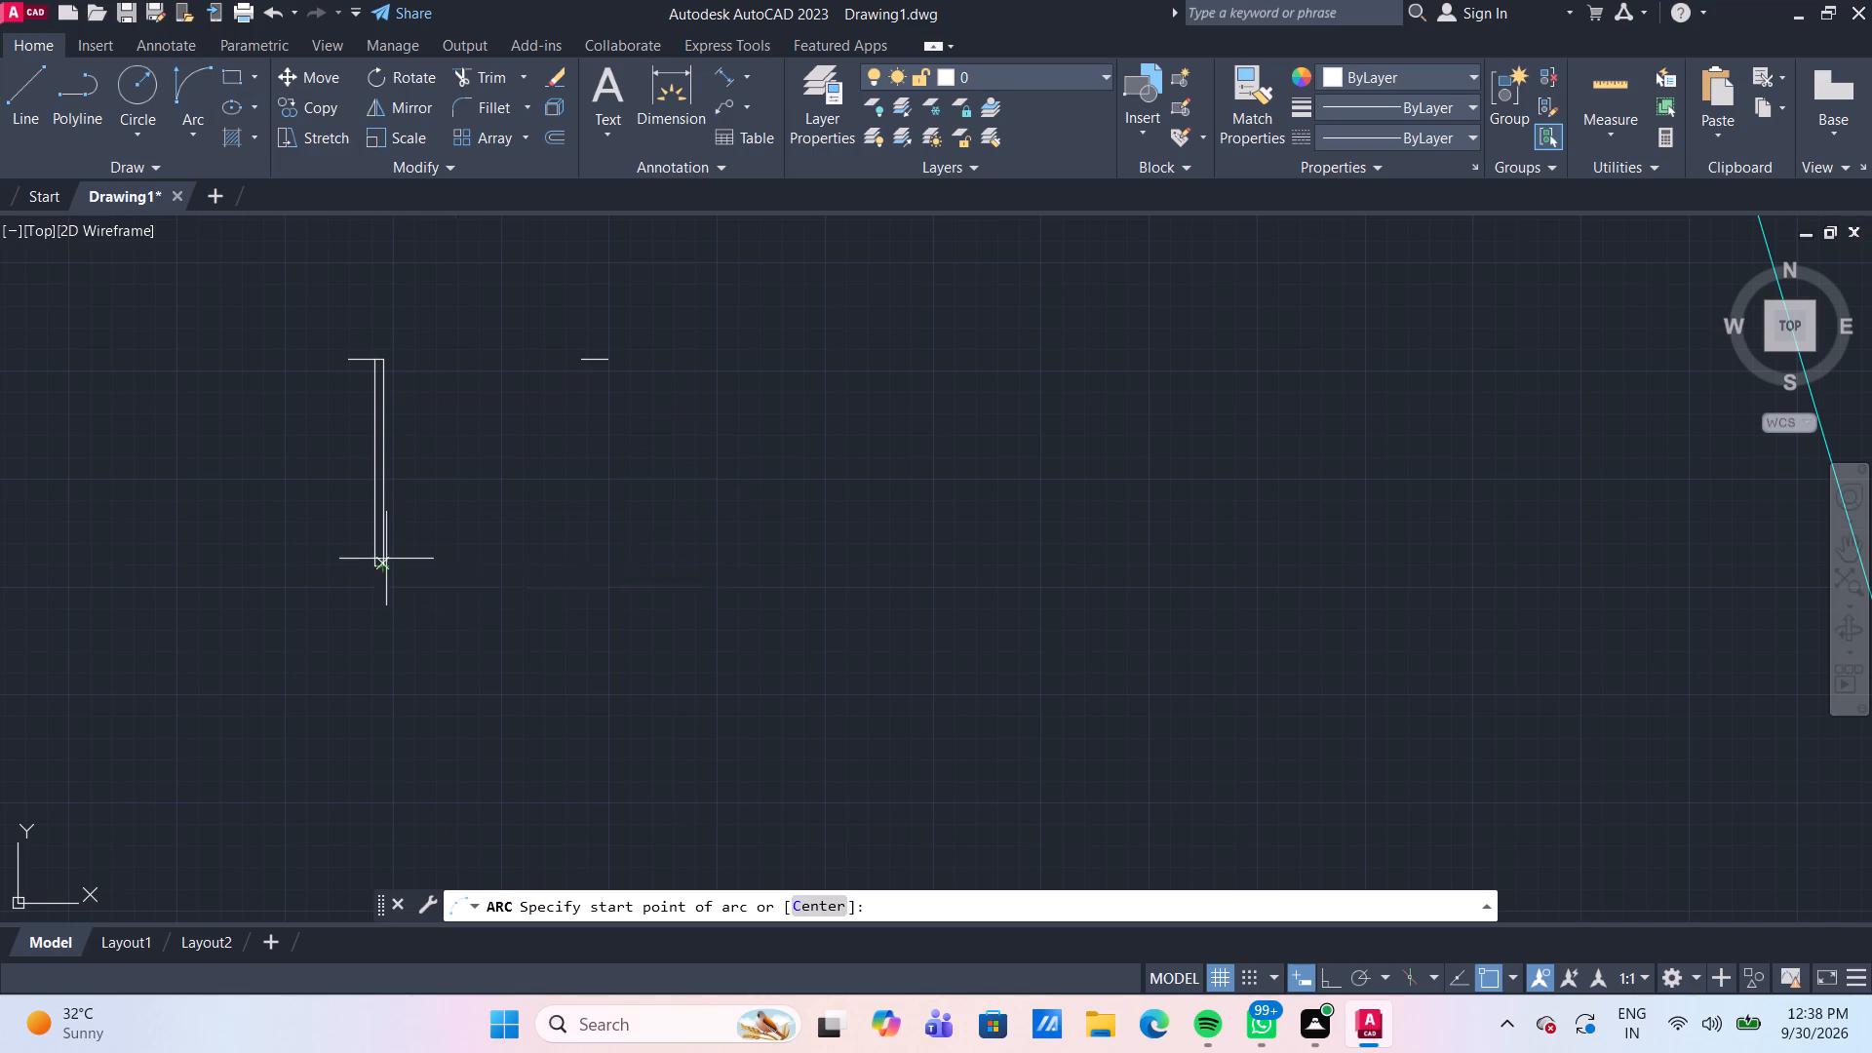
left_click_drag(382, 566, 402, 564)
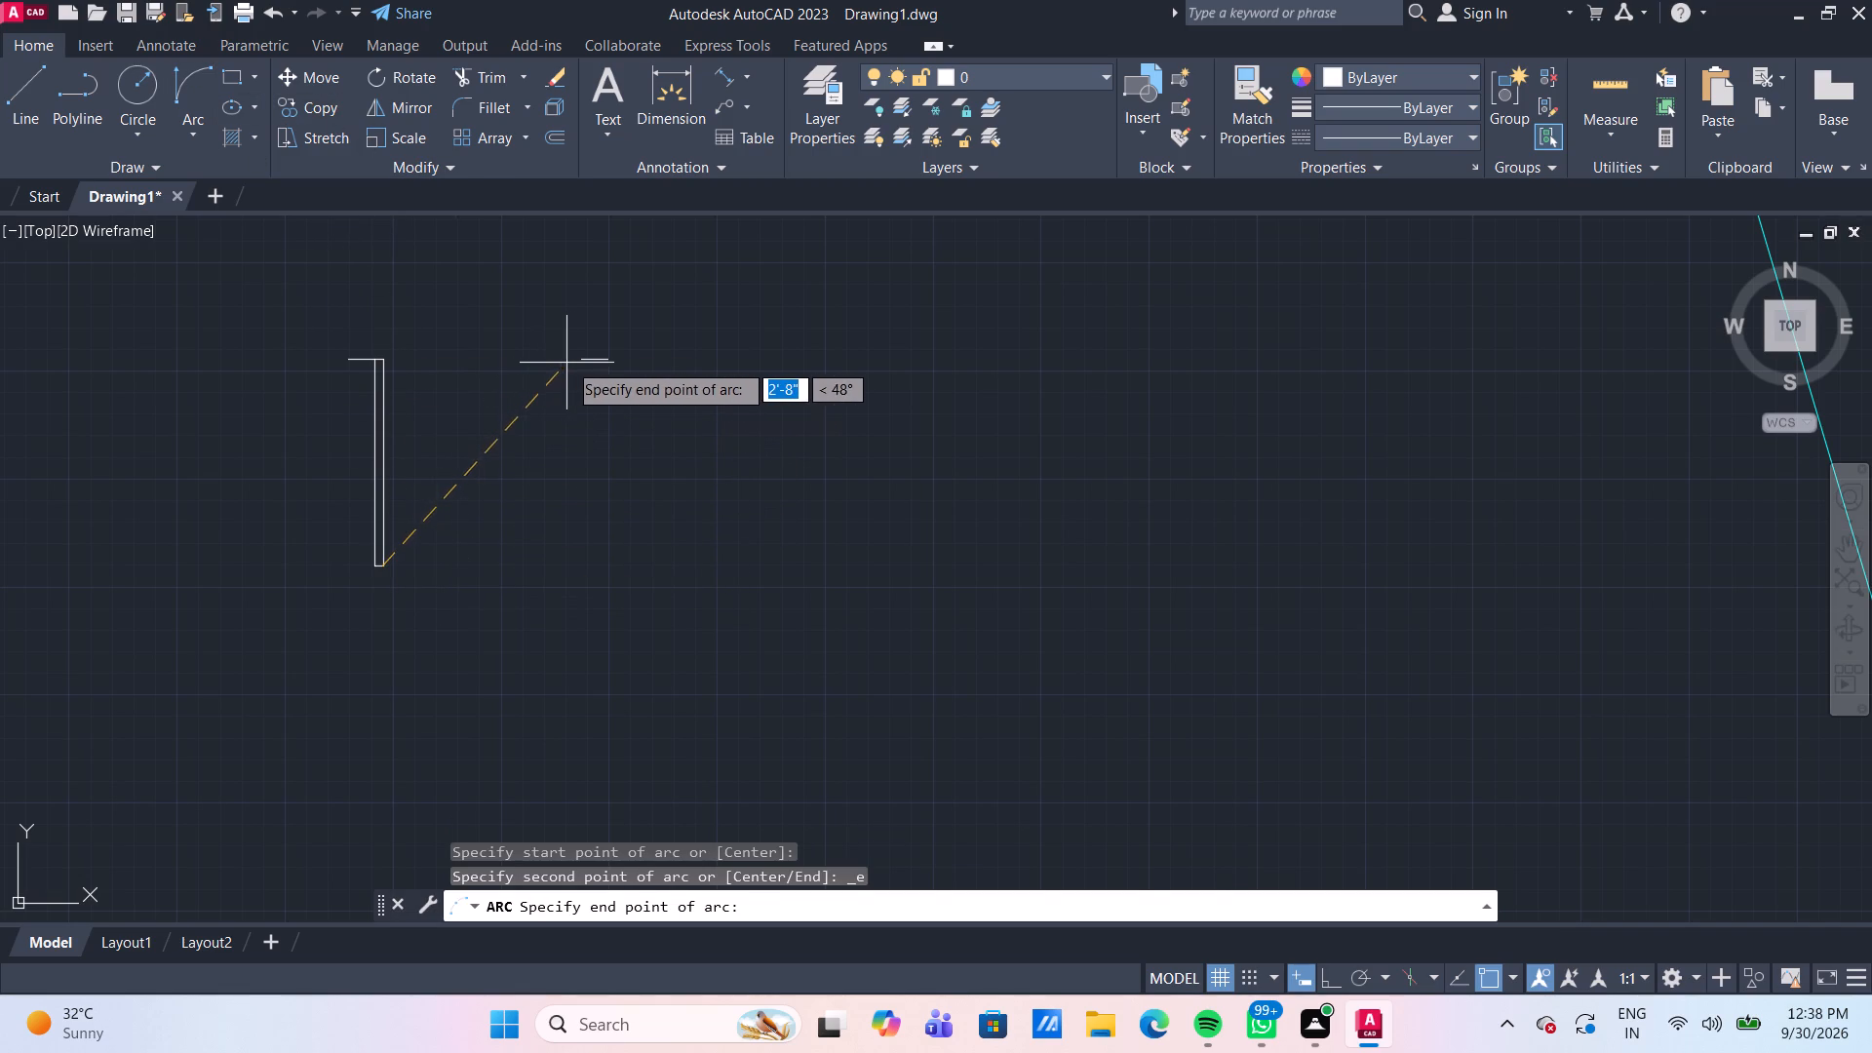
left_click(575, 358)
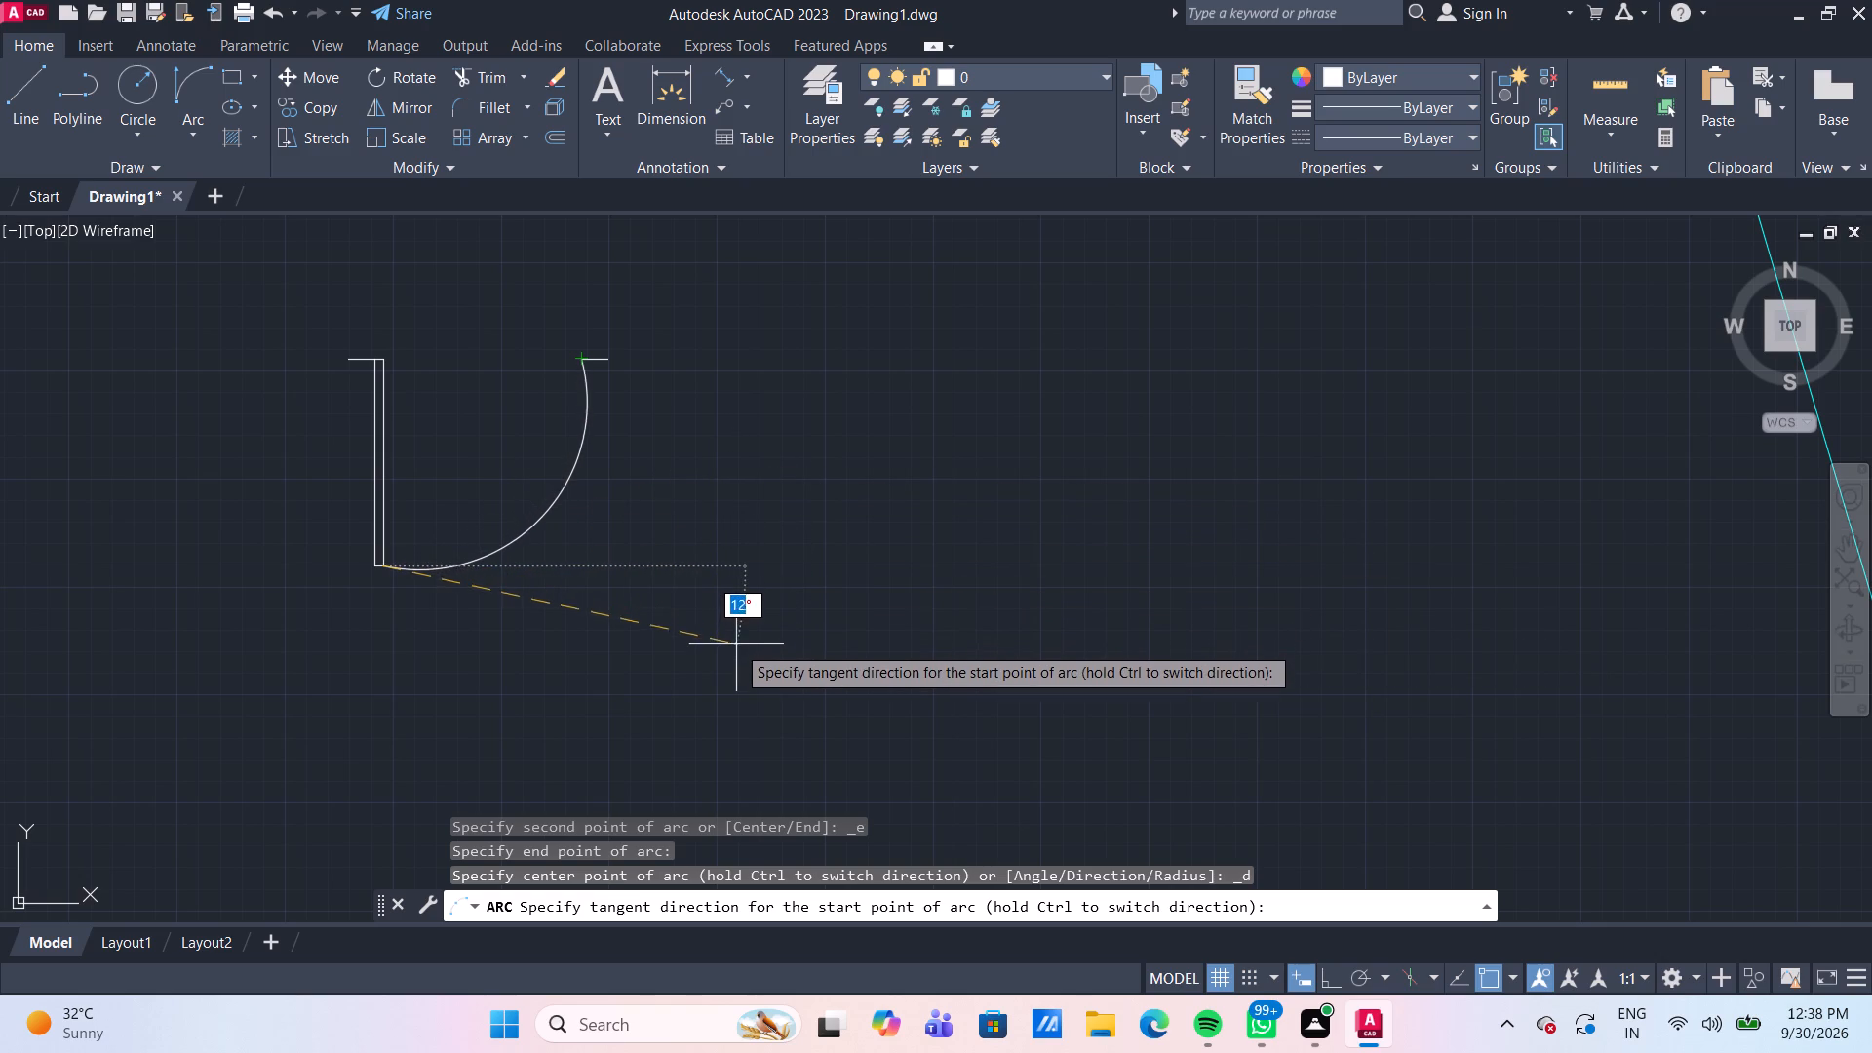
left_click(629, 558)
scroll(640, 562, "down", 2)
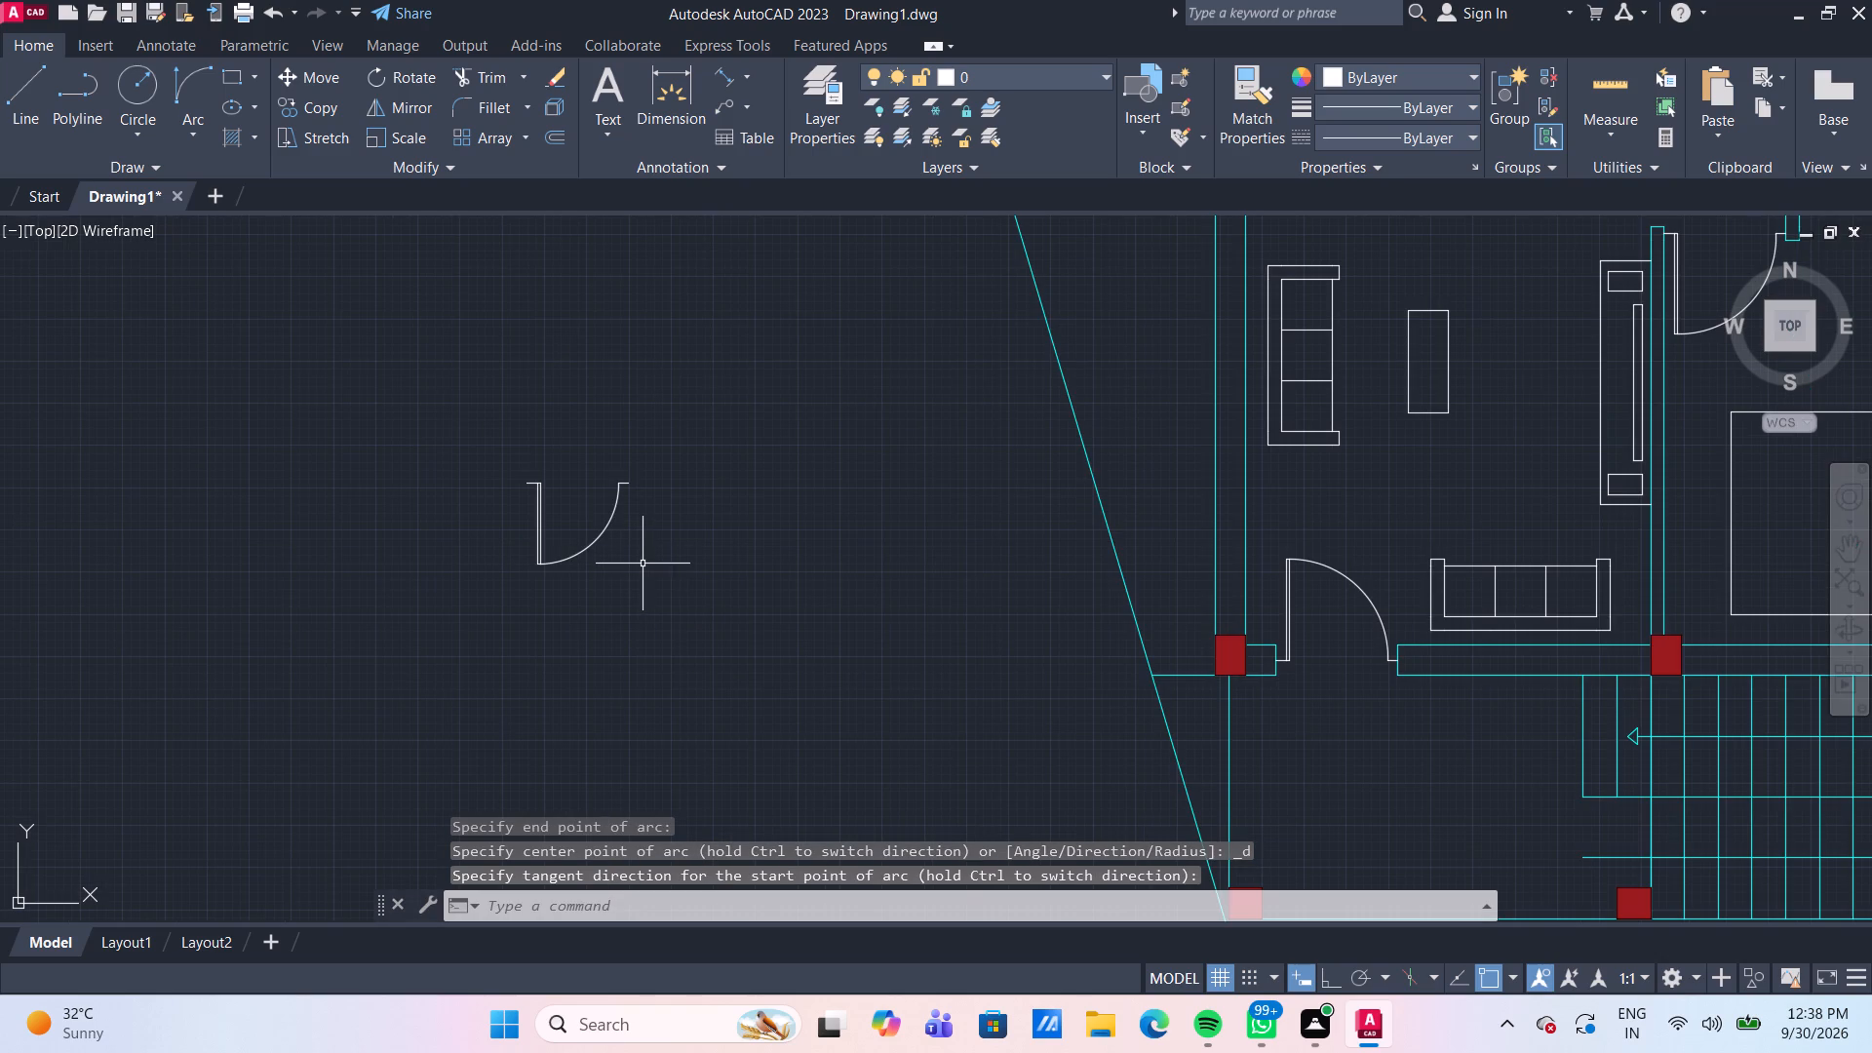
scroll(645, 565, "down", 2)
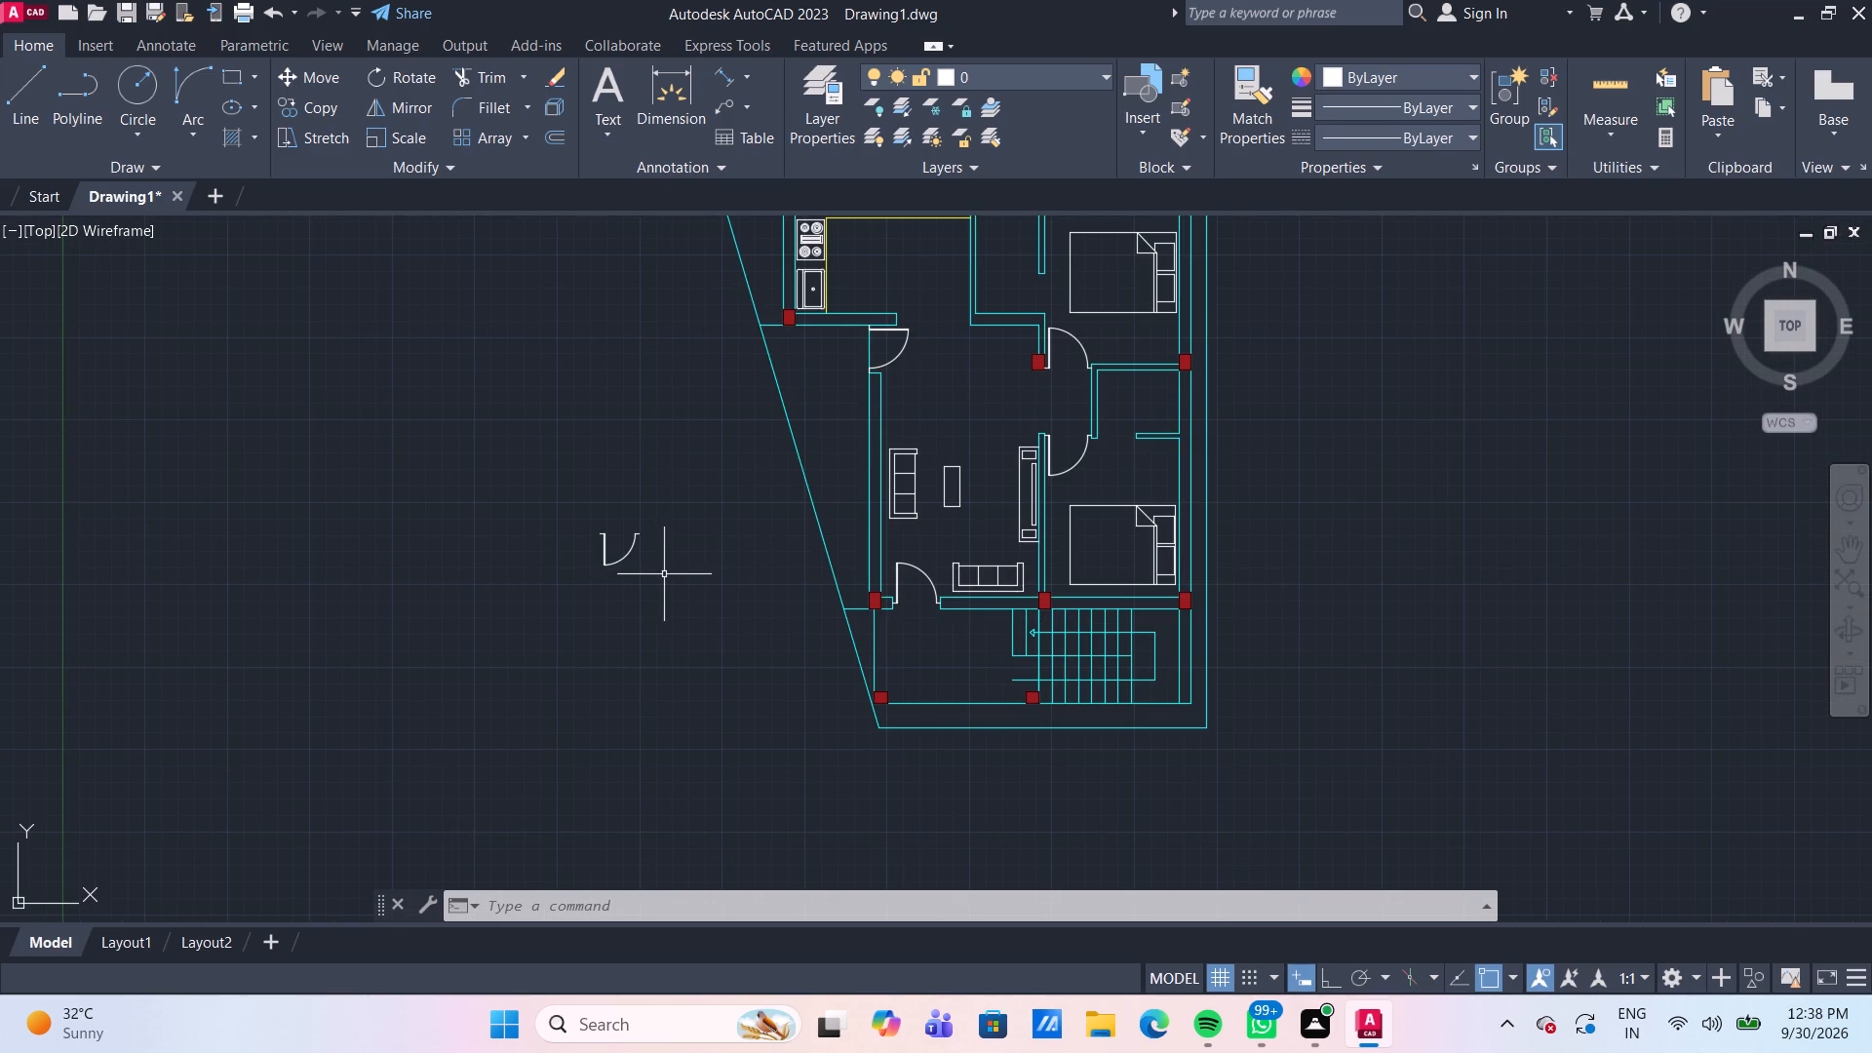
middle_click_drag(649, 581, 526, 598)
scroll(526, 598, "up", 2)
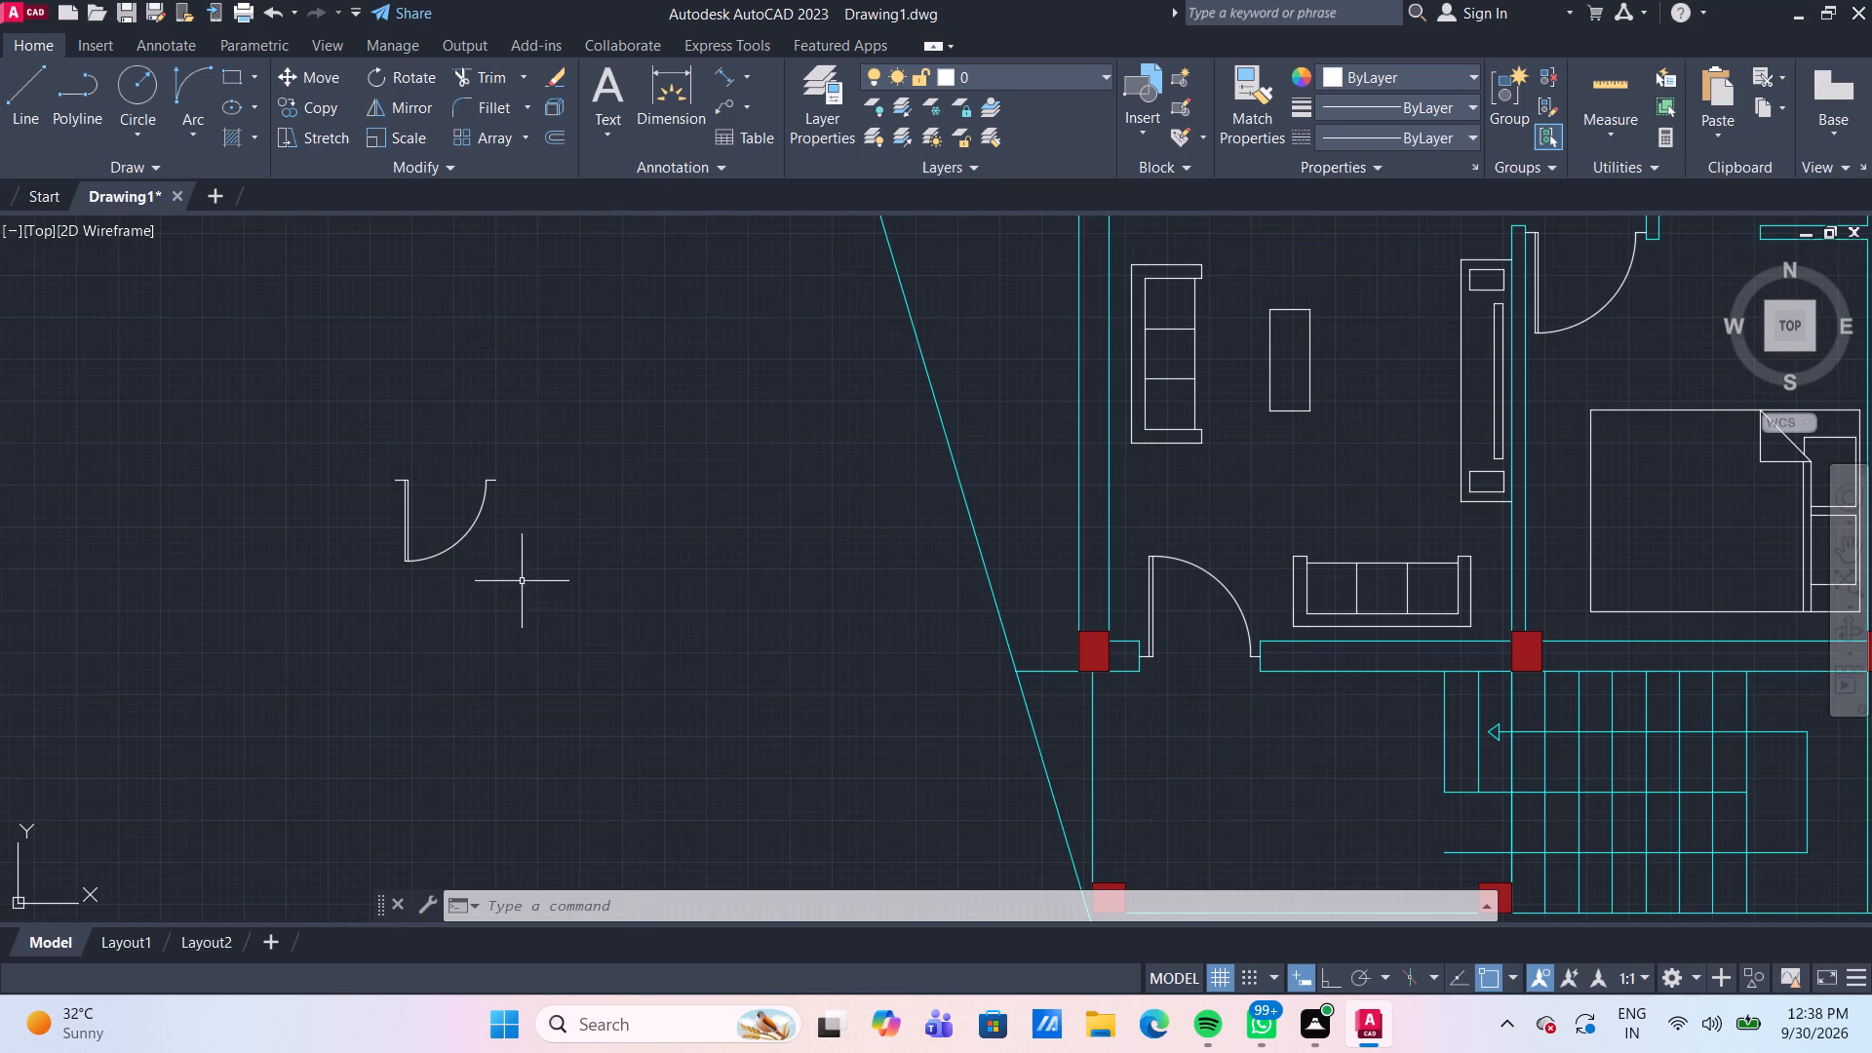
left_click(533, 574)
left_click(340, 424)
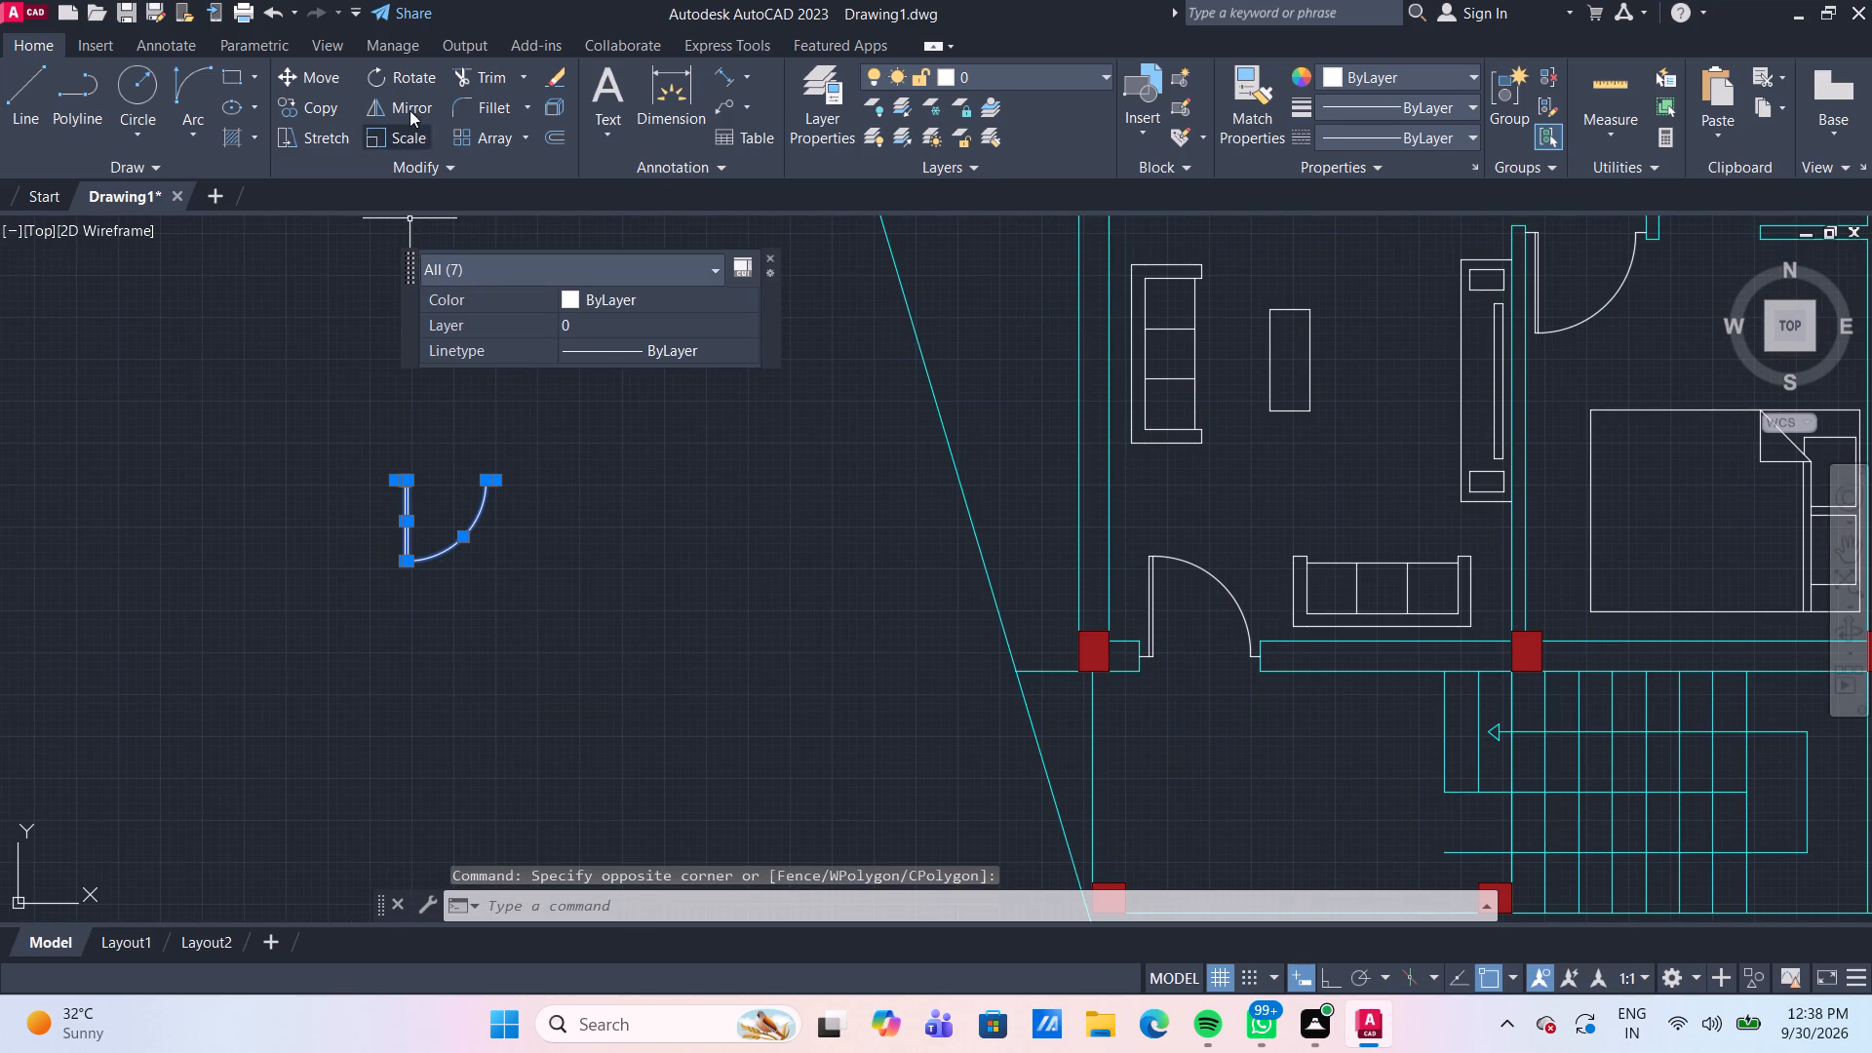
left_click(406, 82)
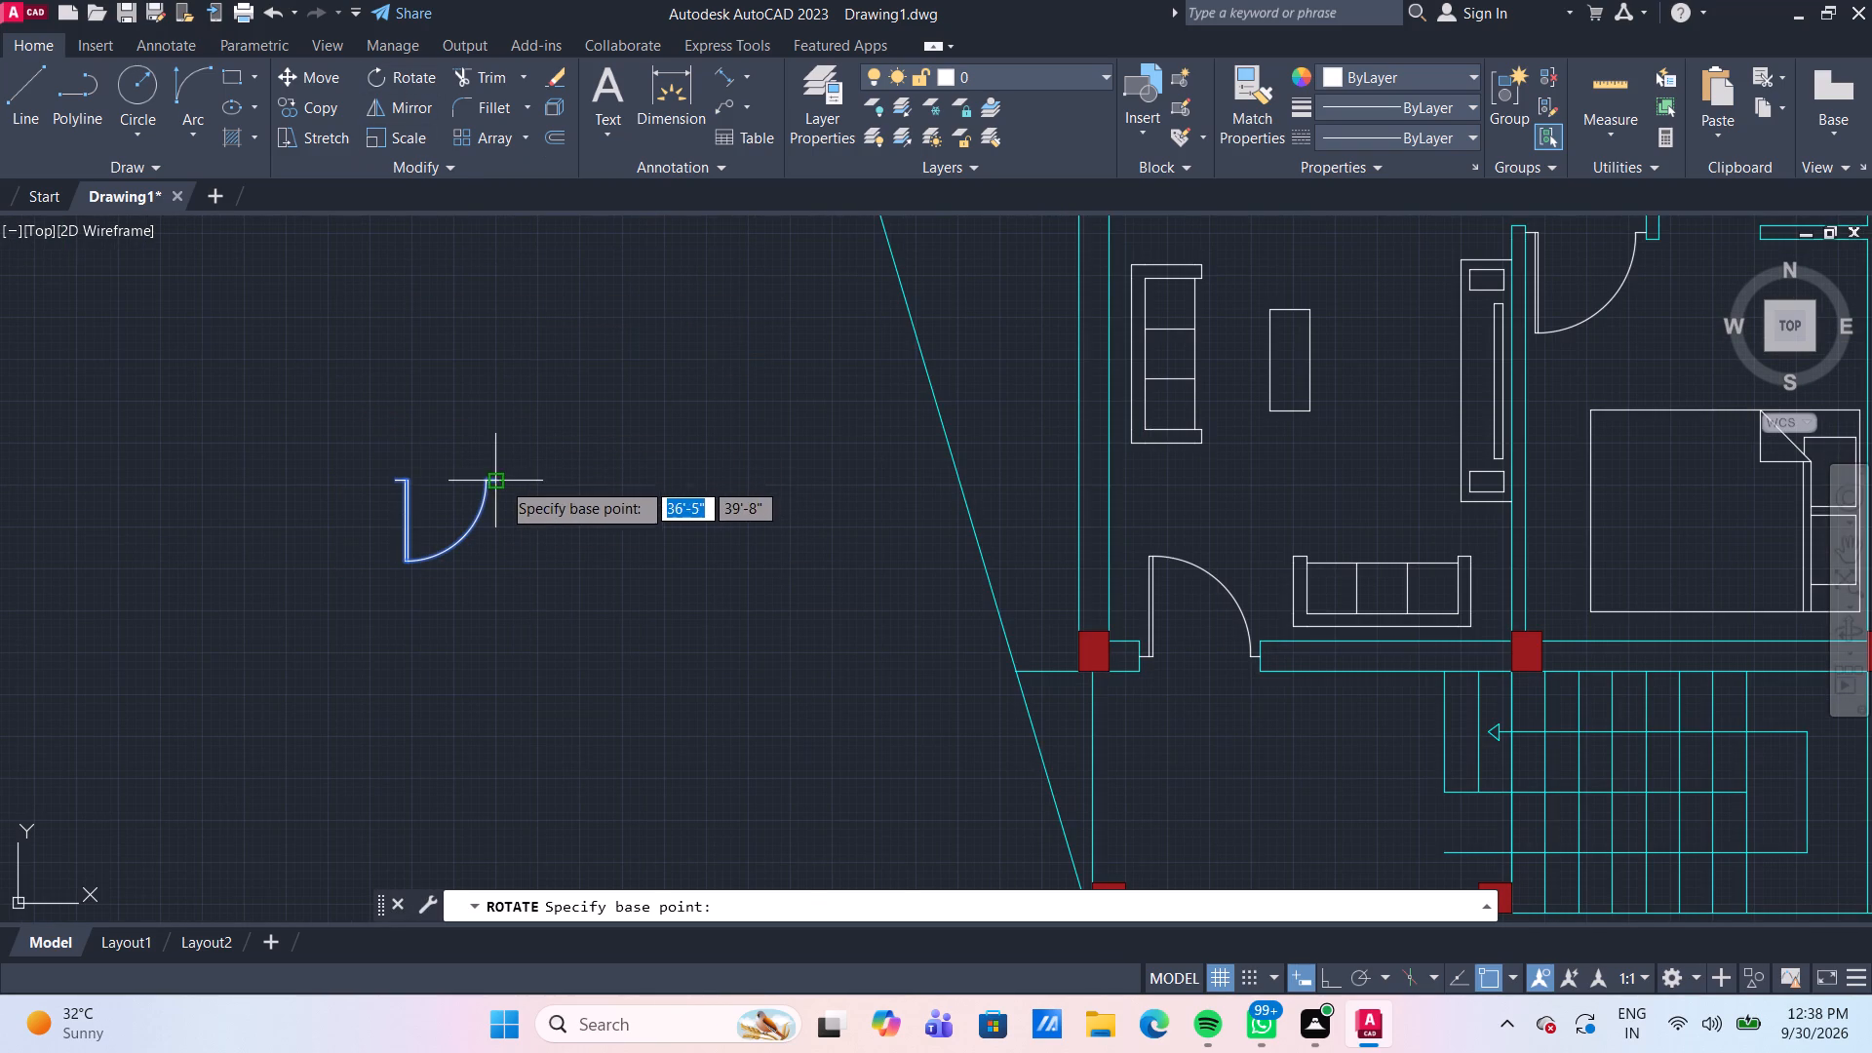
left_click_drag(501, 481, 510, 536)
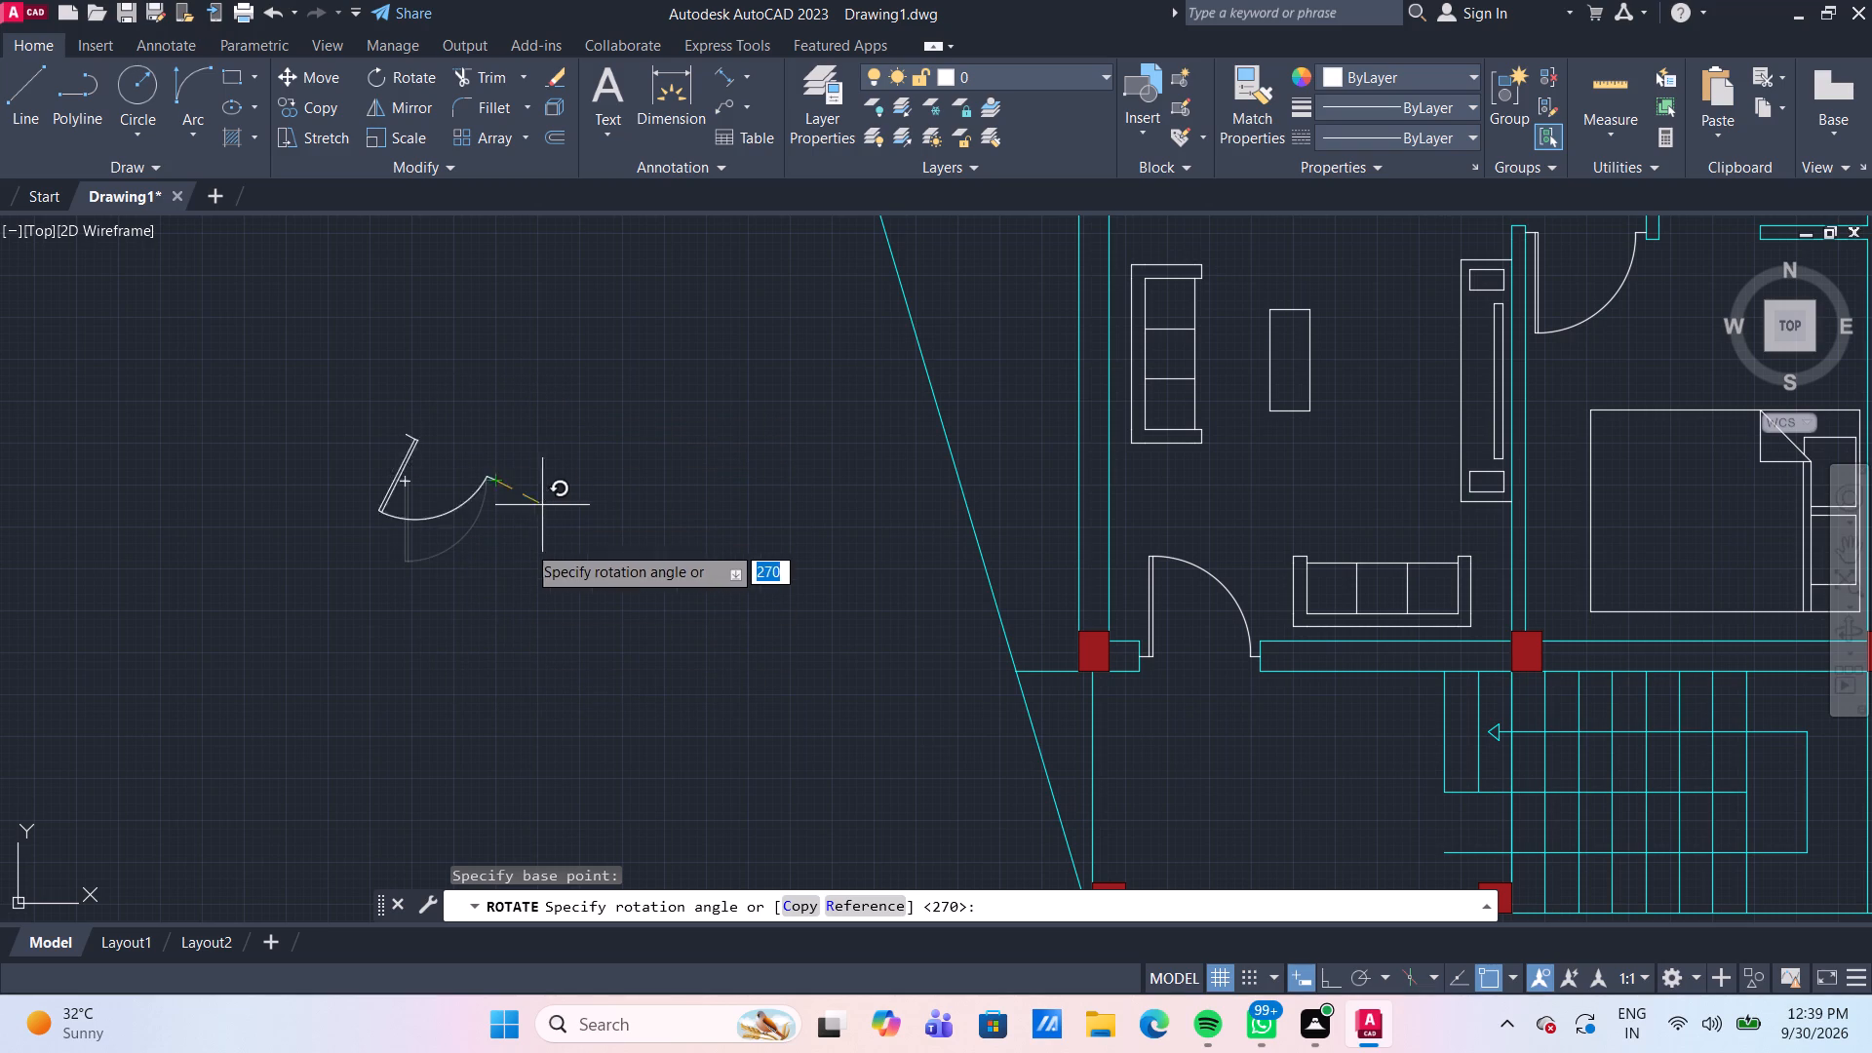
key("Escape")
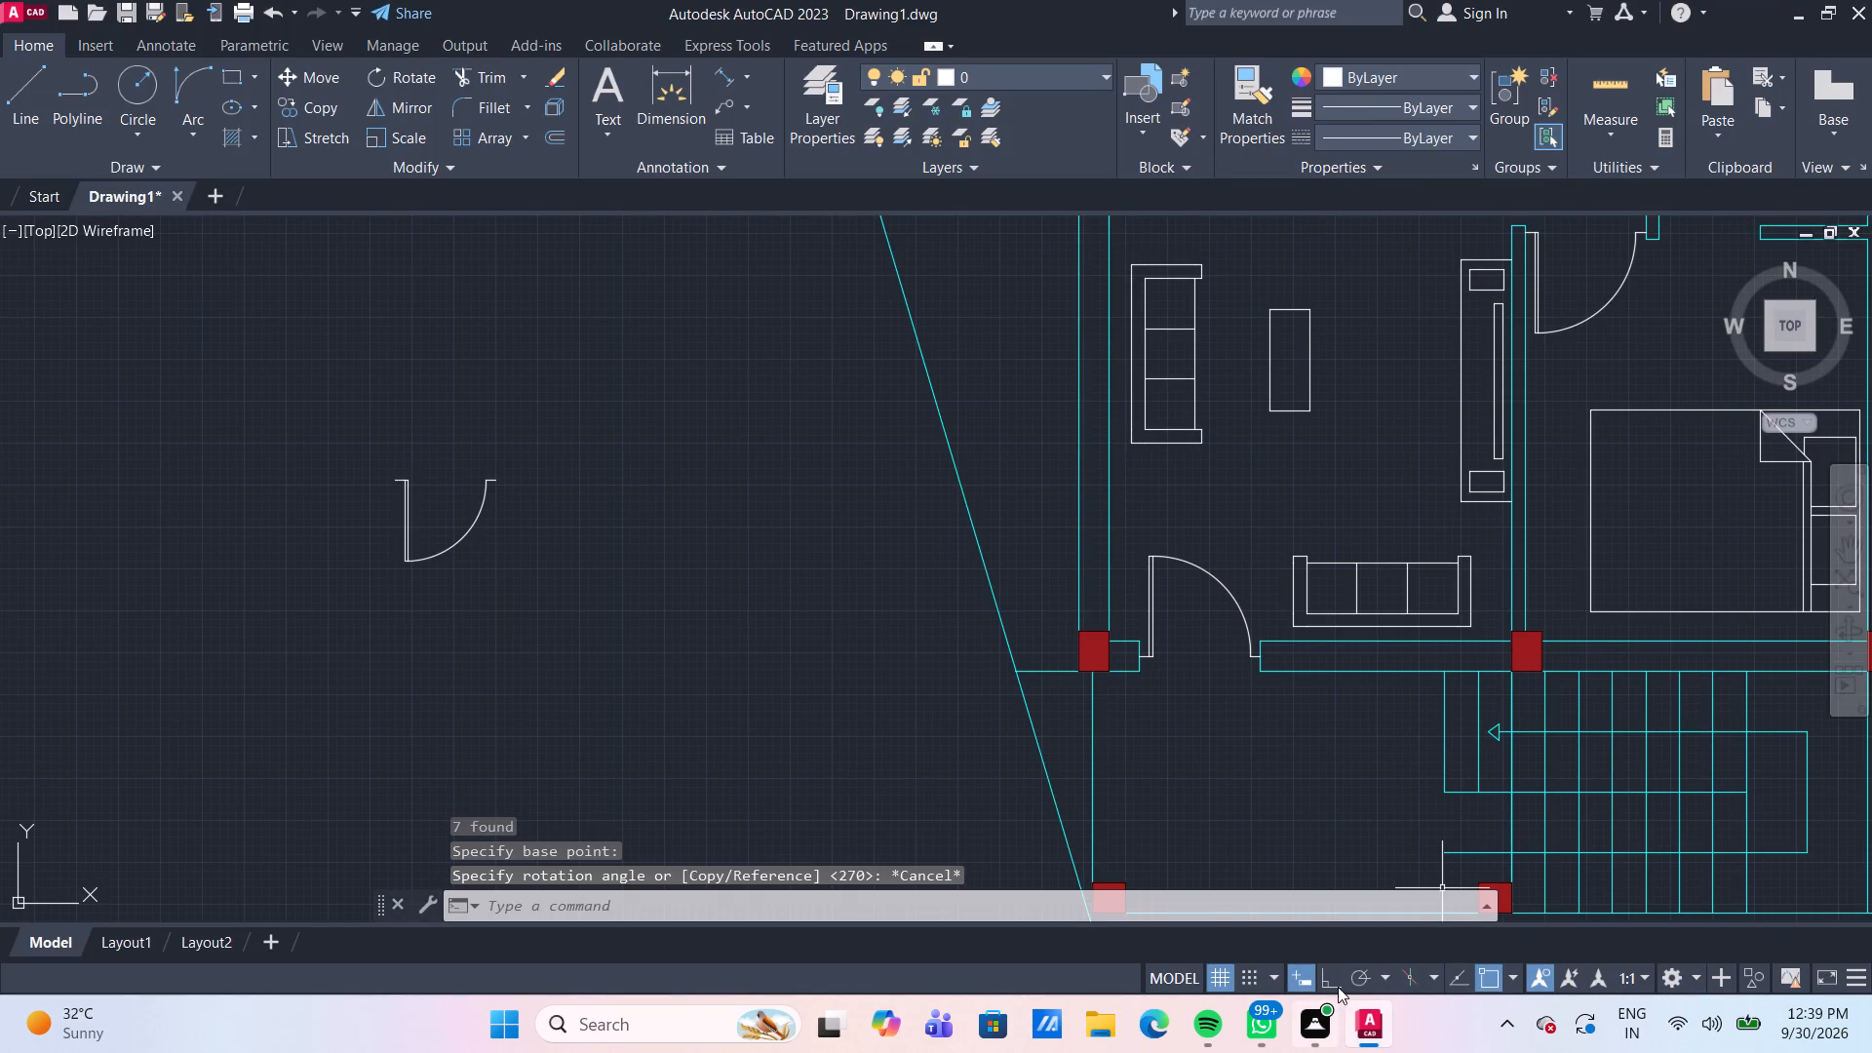
With Ortho on, mirror the smaller loose door about a horizontal line through its far jamb end, erasing the source objects.
left_click(1332, 982)
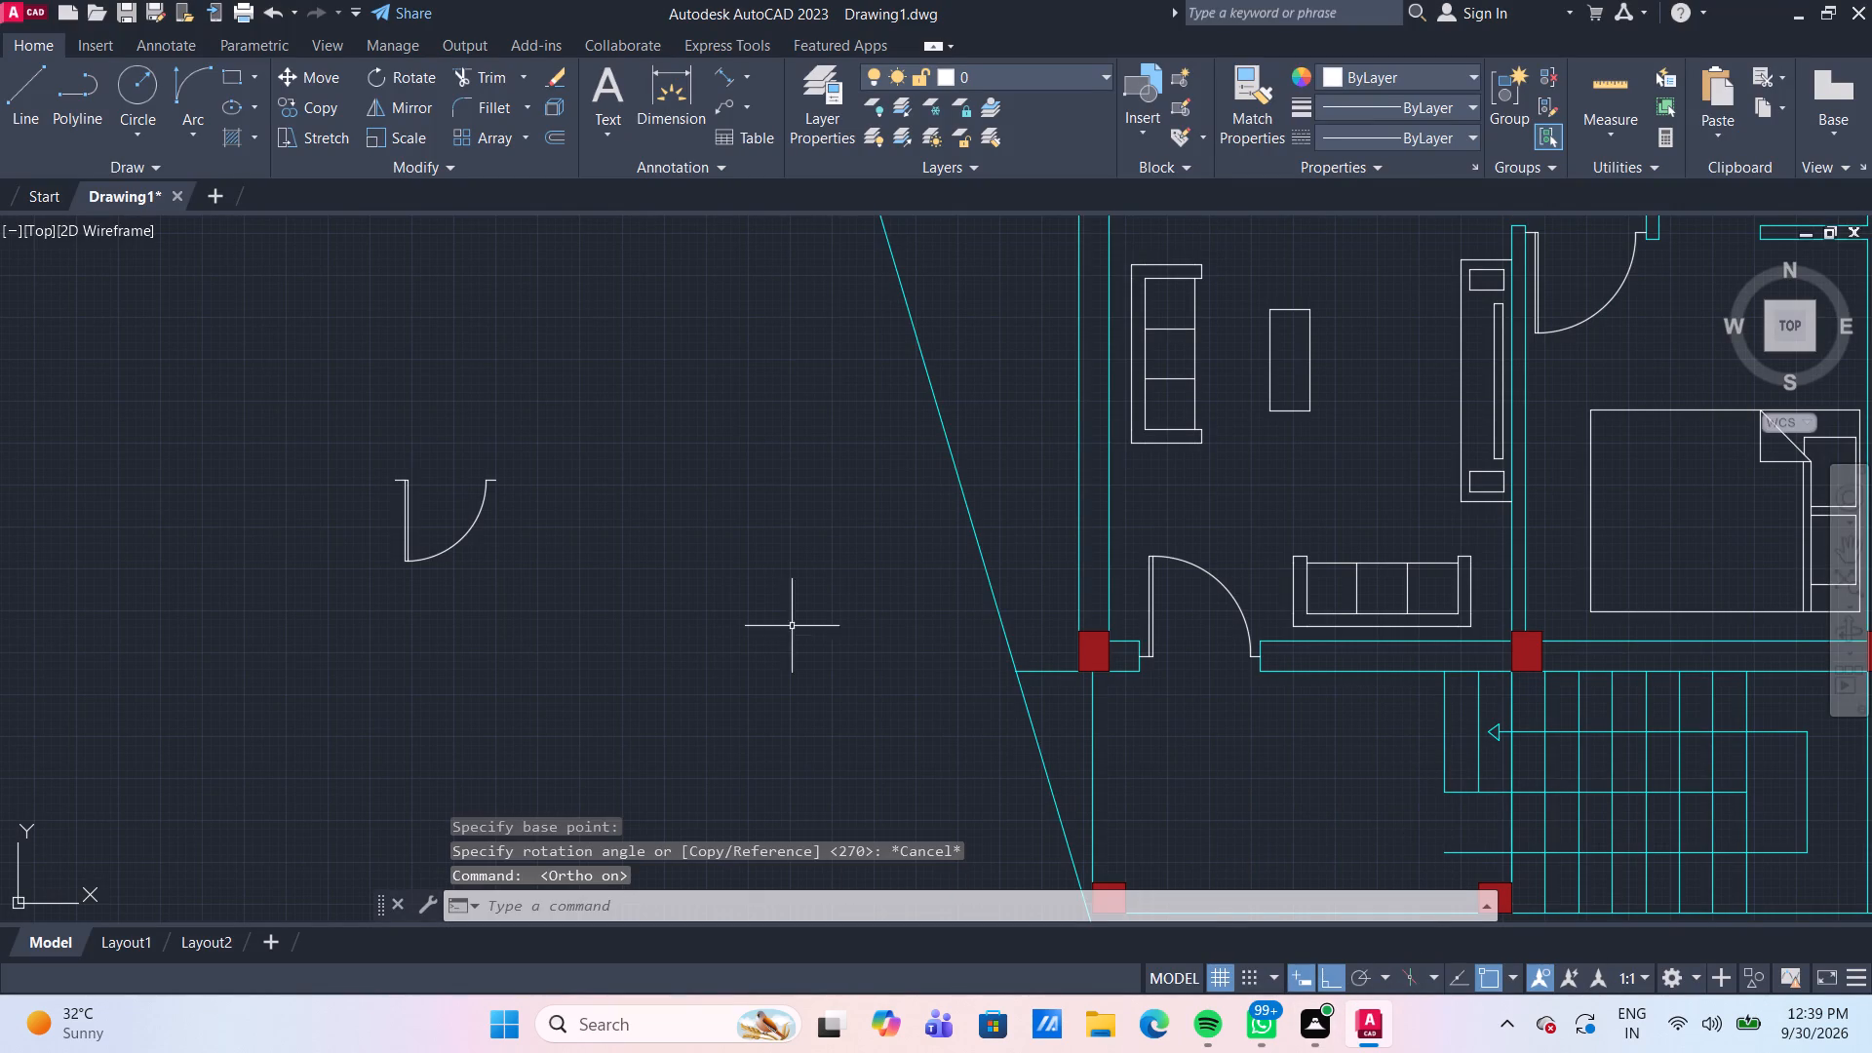
left_click_drag(597, 564, 529, 552)
left_click(226, 403)
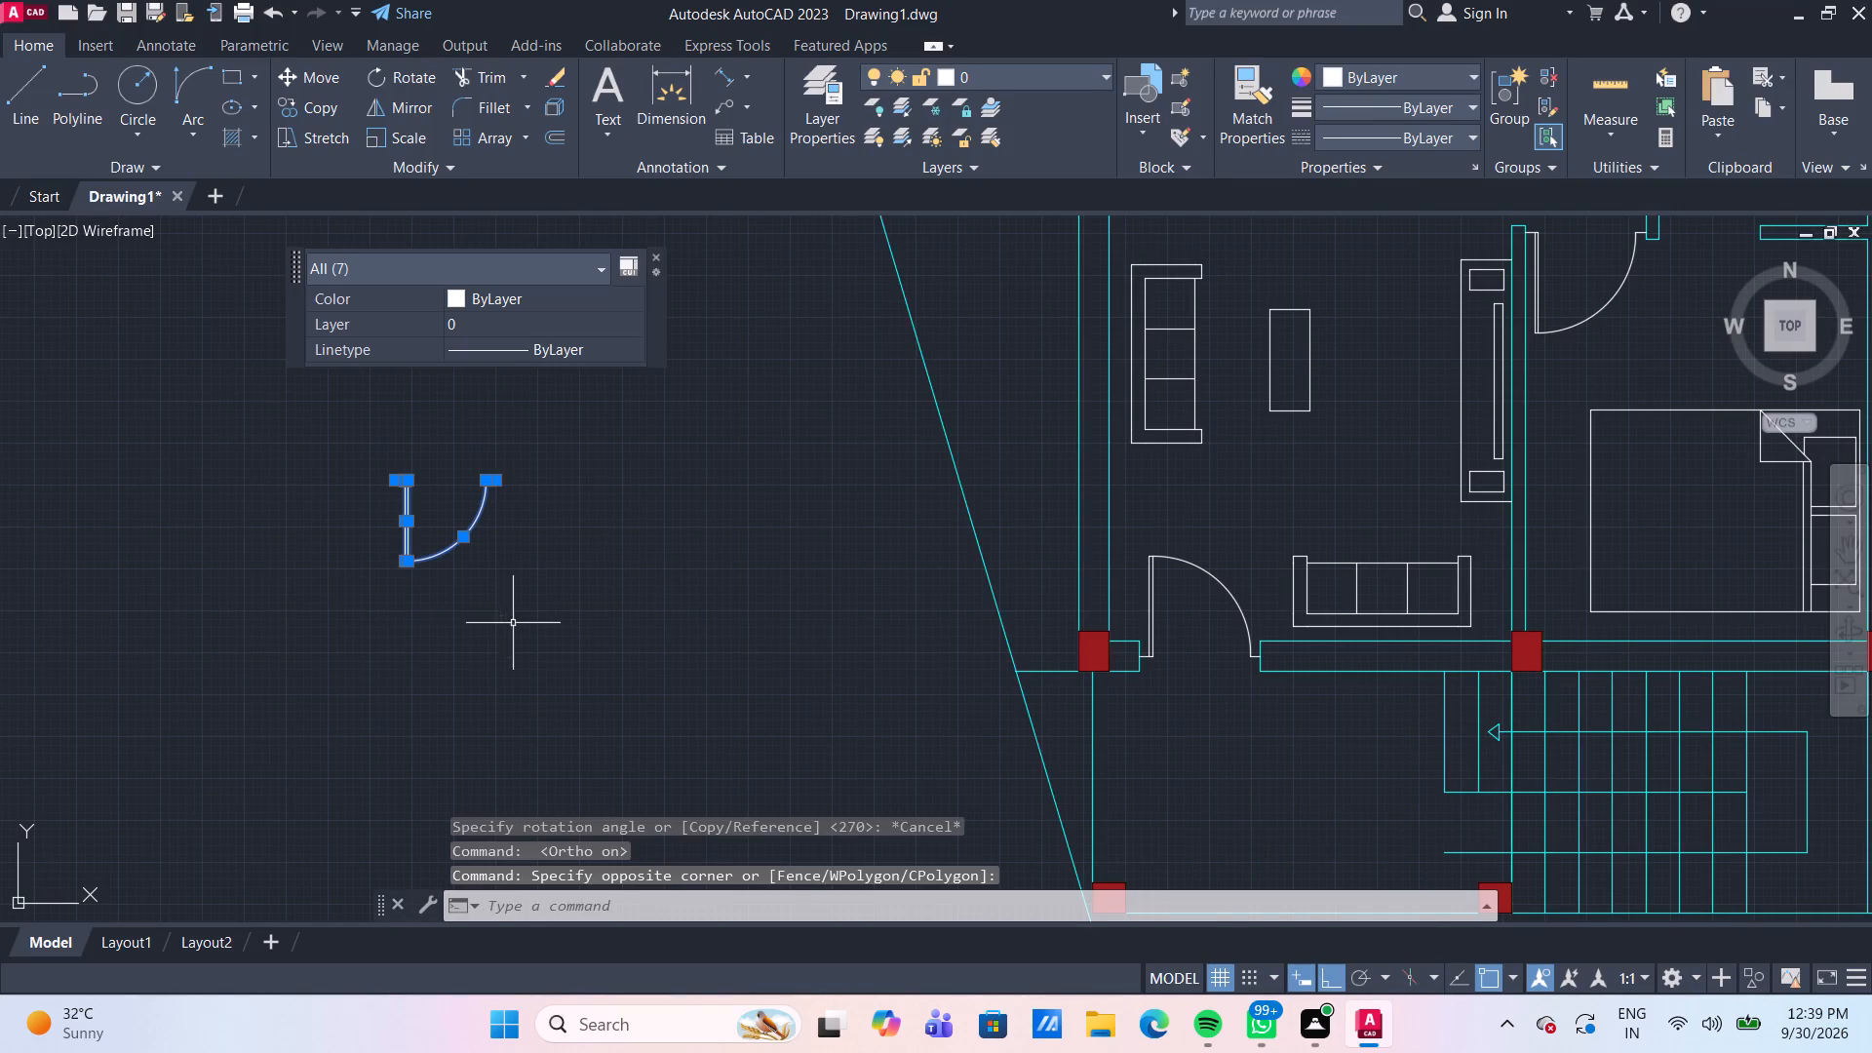
left_click_drag(503, 610, 457, 527)
left_click(349, 437)
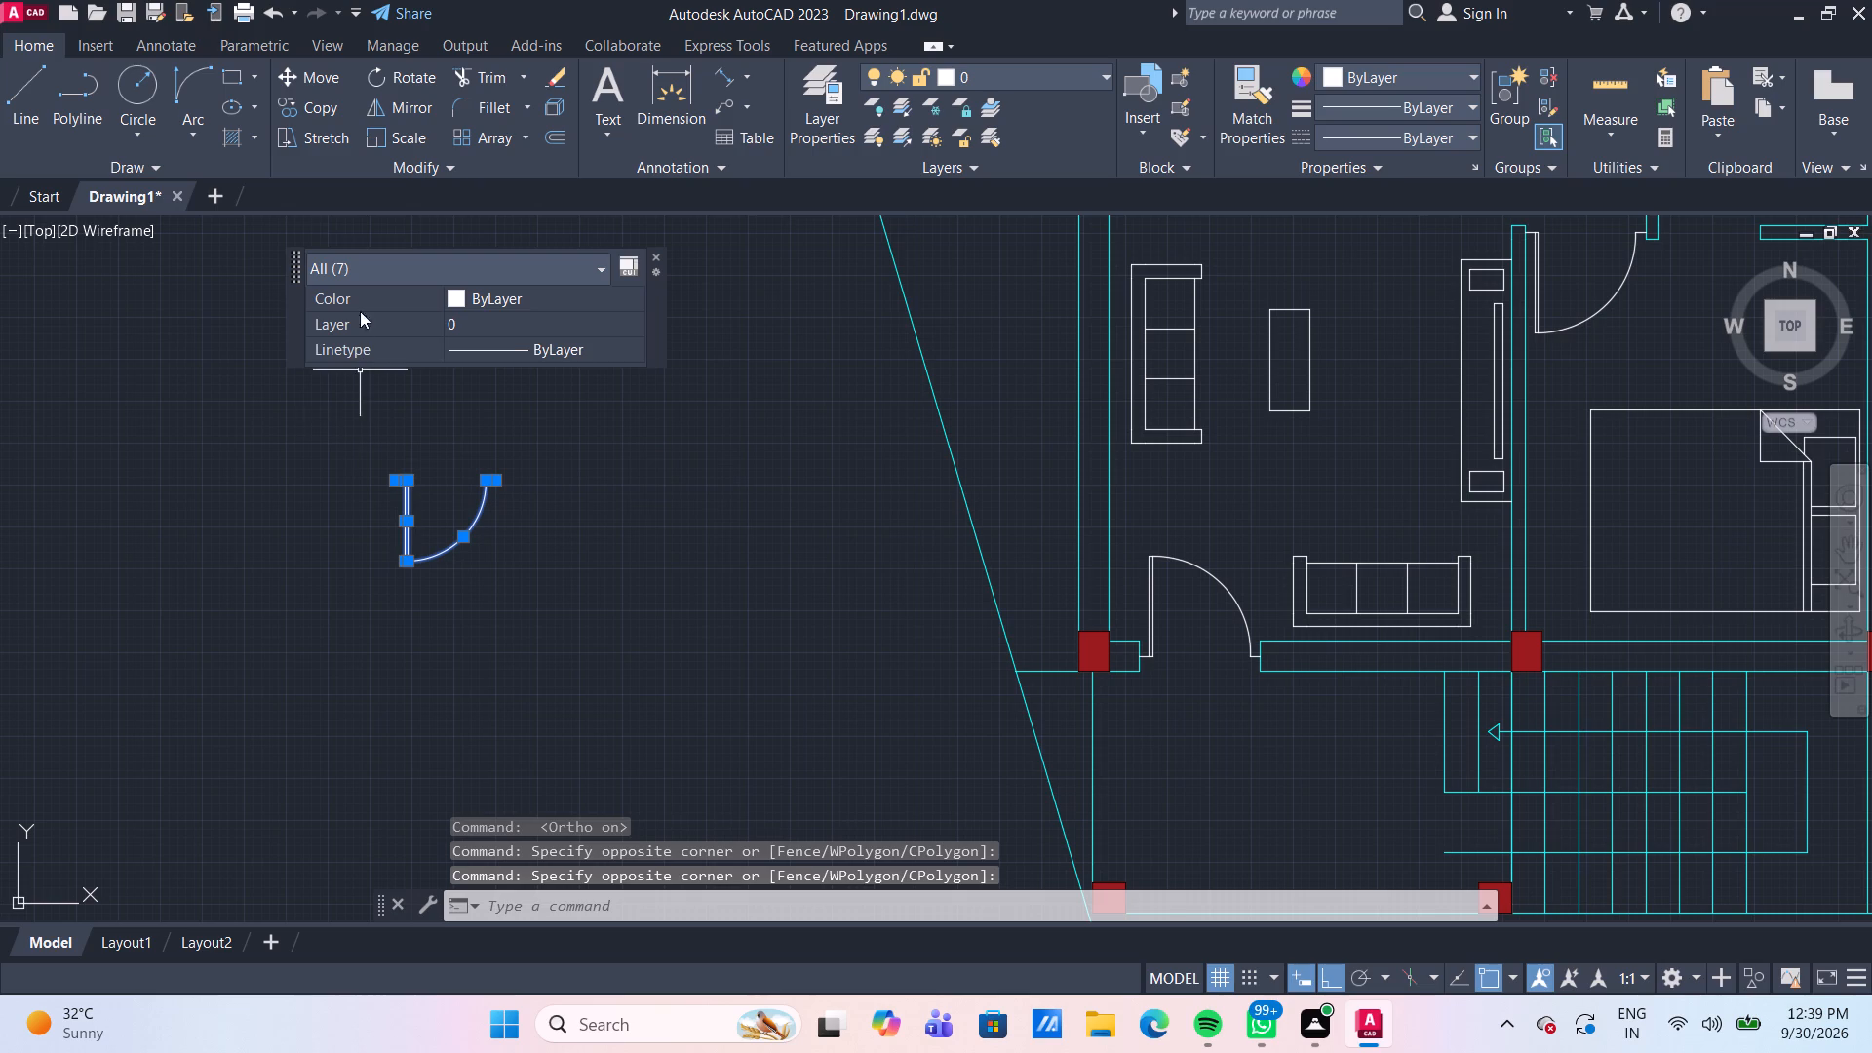
left_click(392, 104)
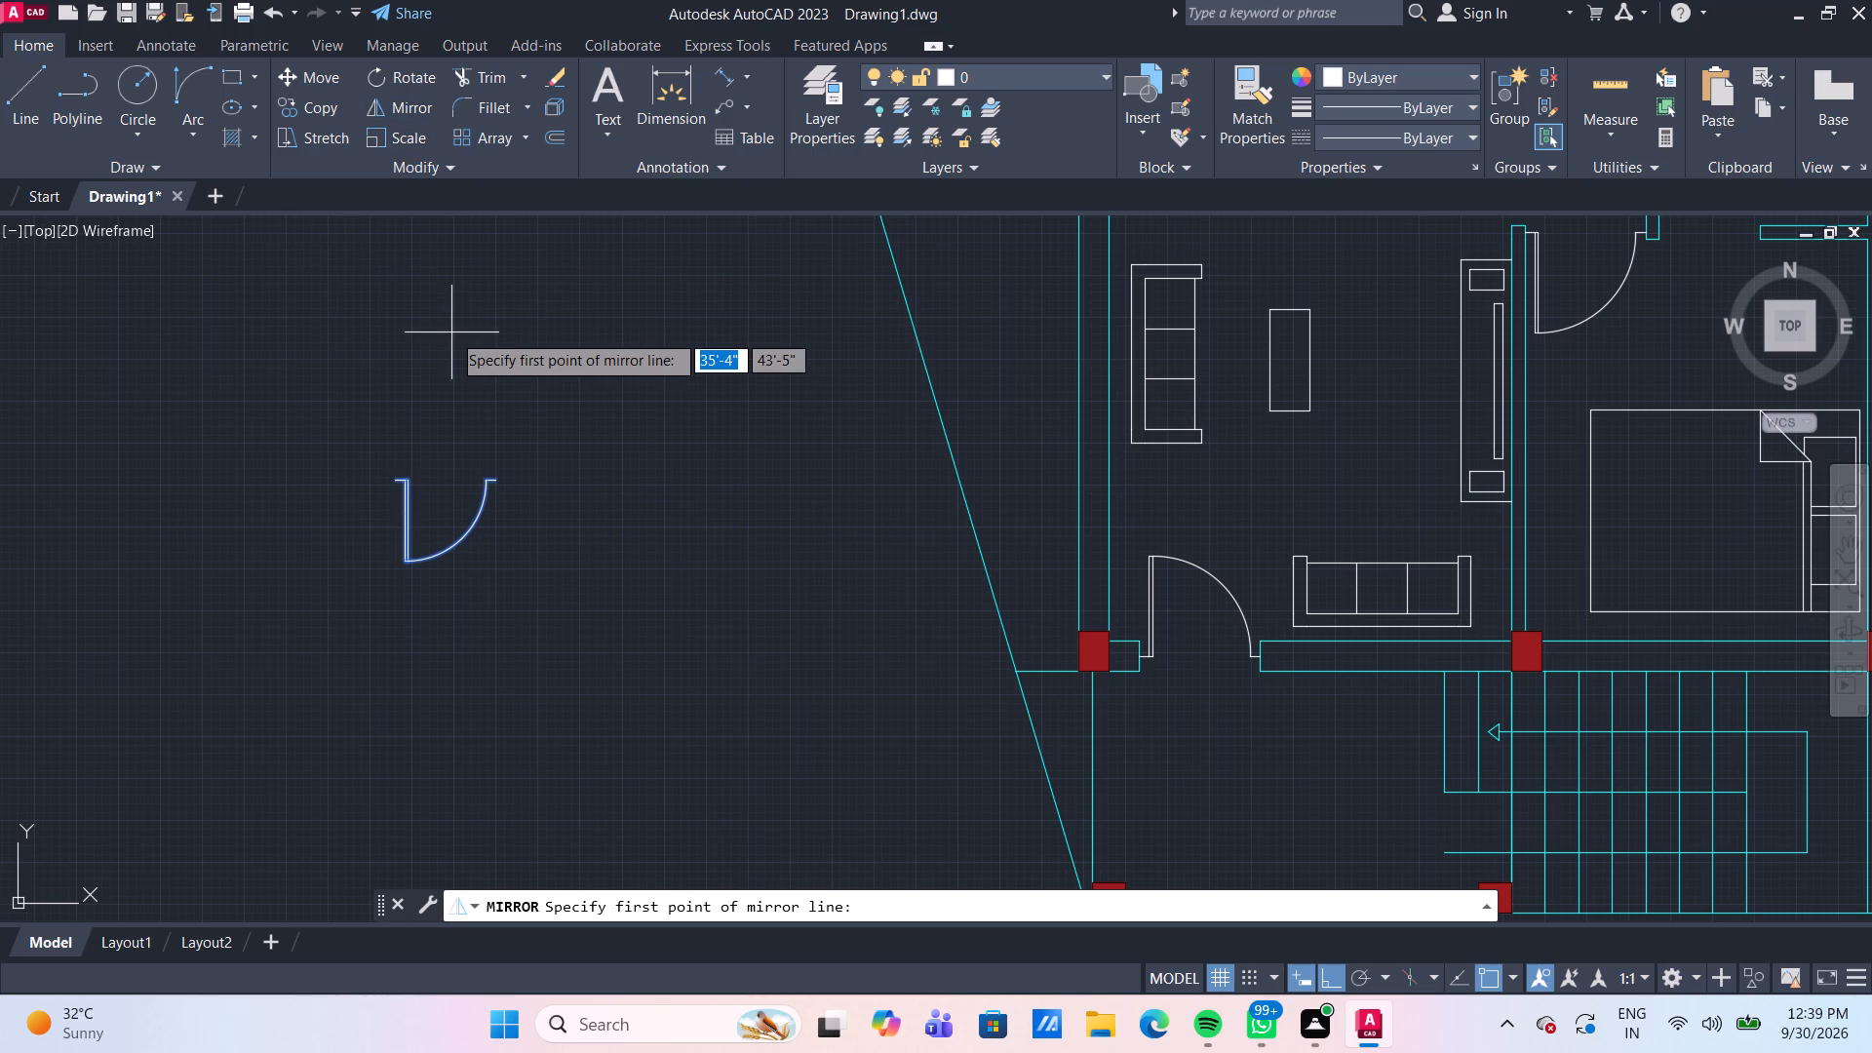
left_click(499, 485)
left_click(587, 456)
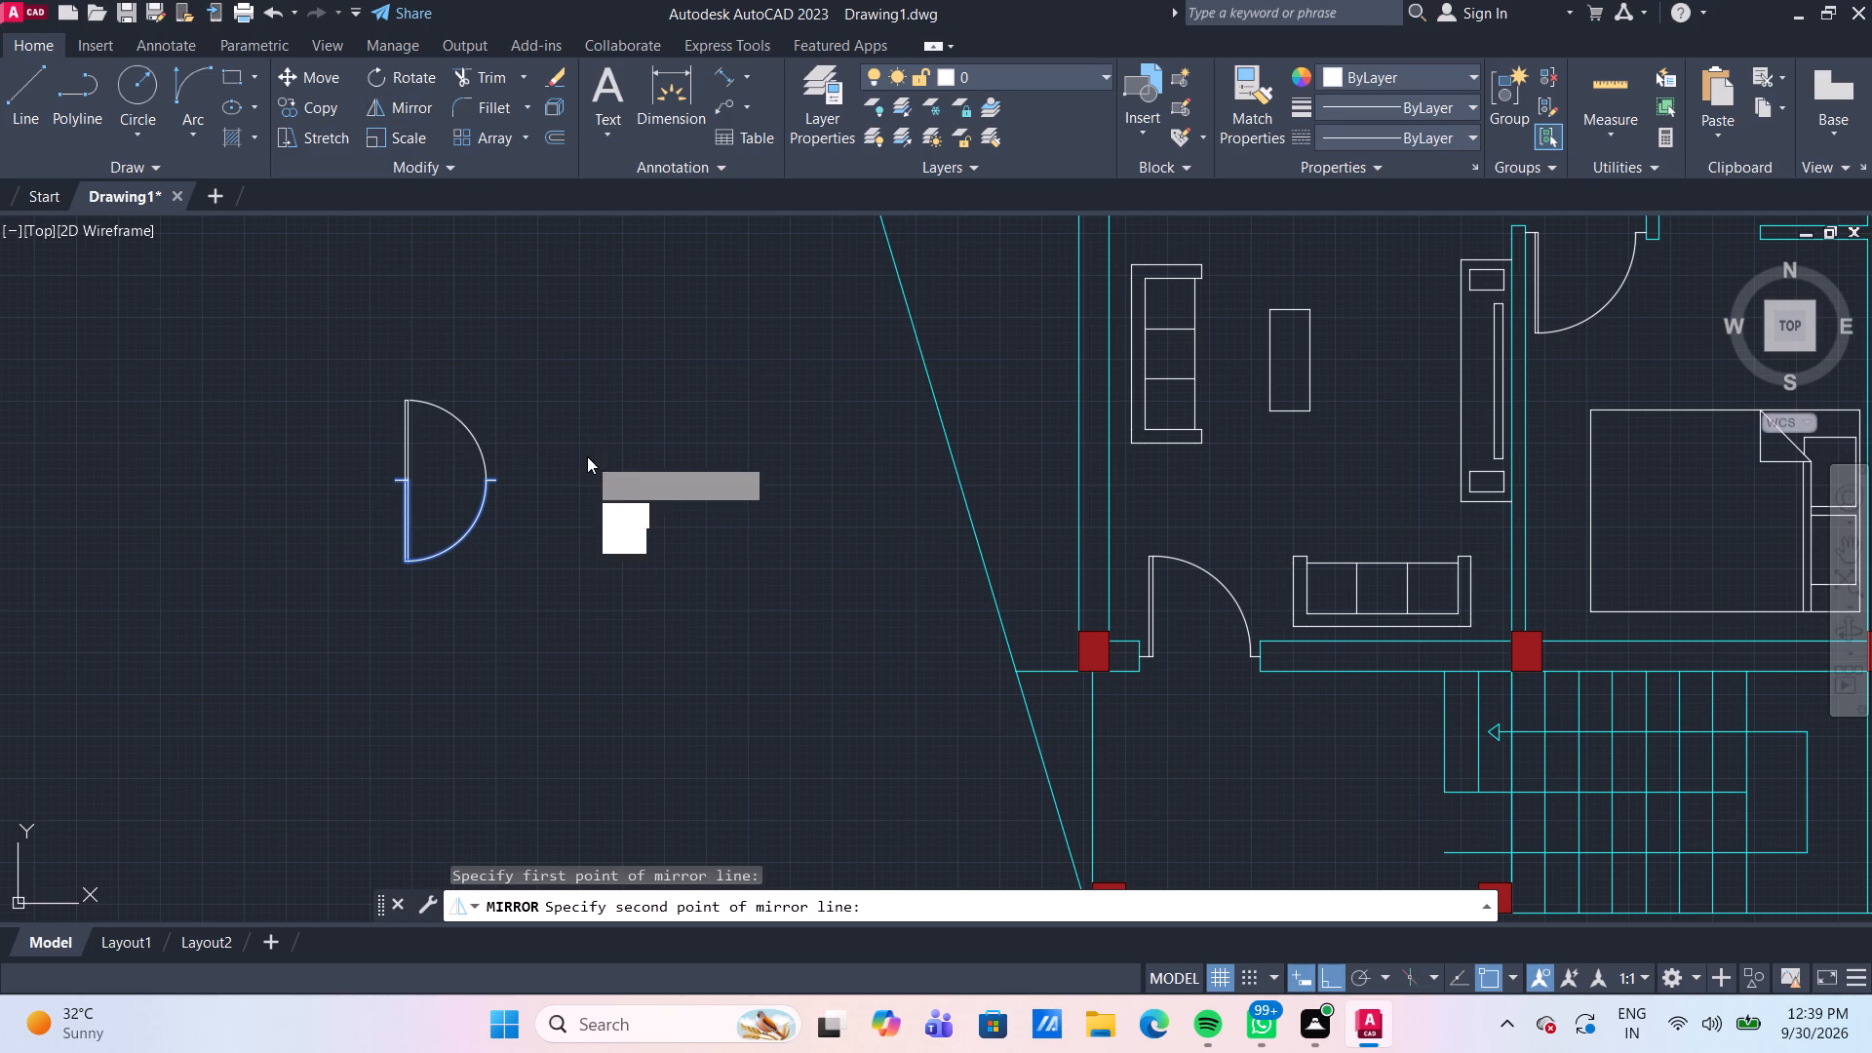
left_click_drag(604, 519, 587, 456)
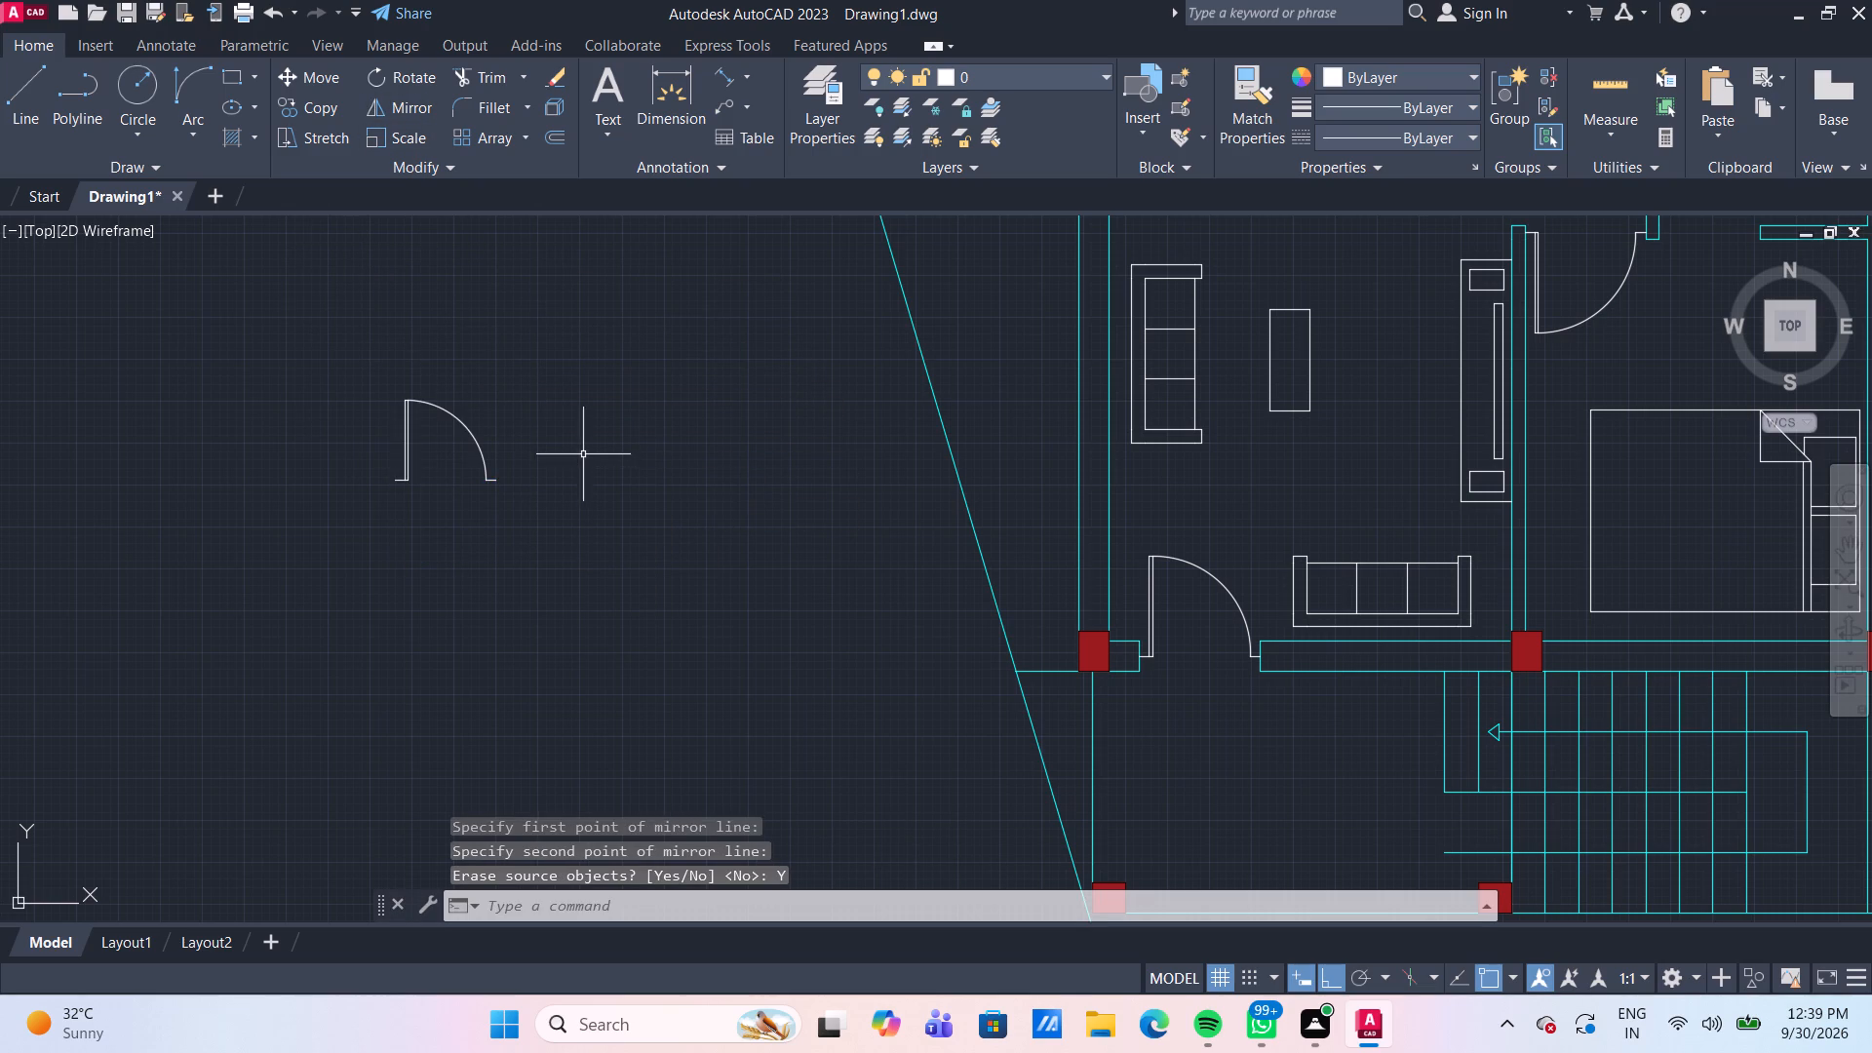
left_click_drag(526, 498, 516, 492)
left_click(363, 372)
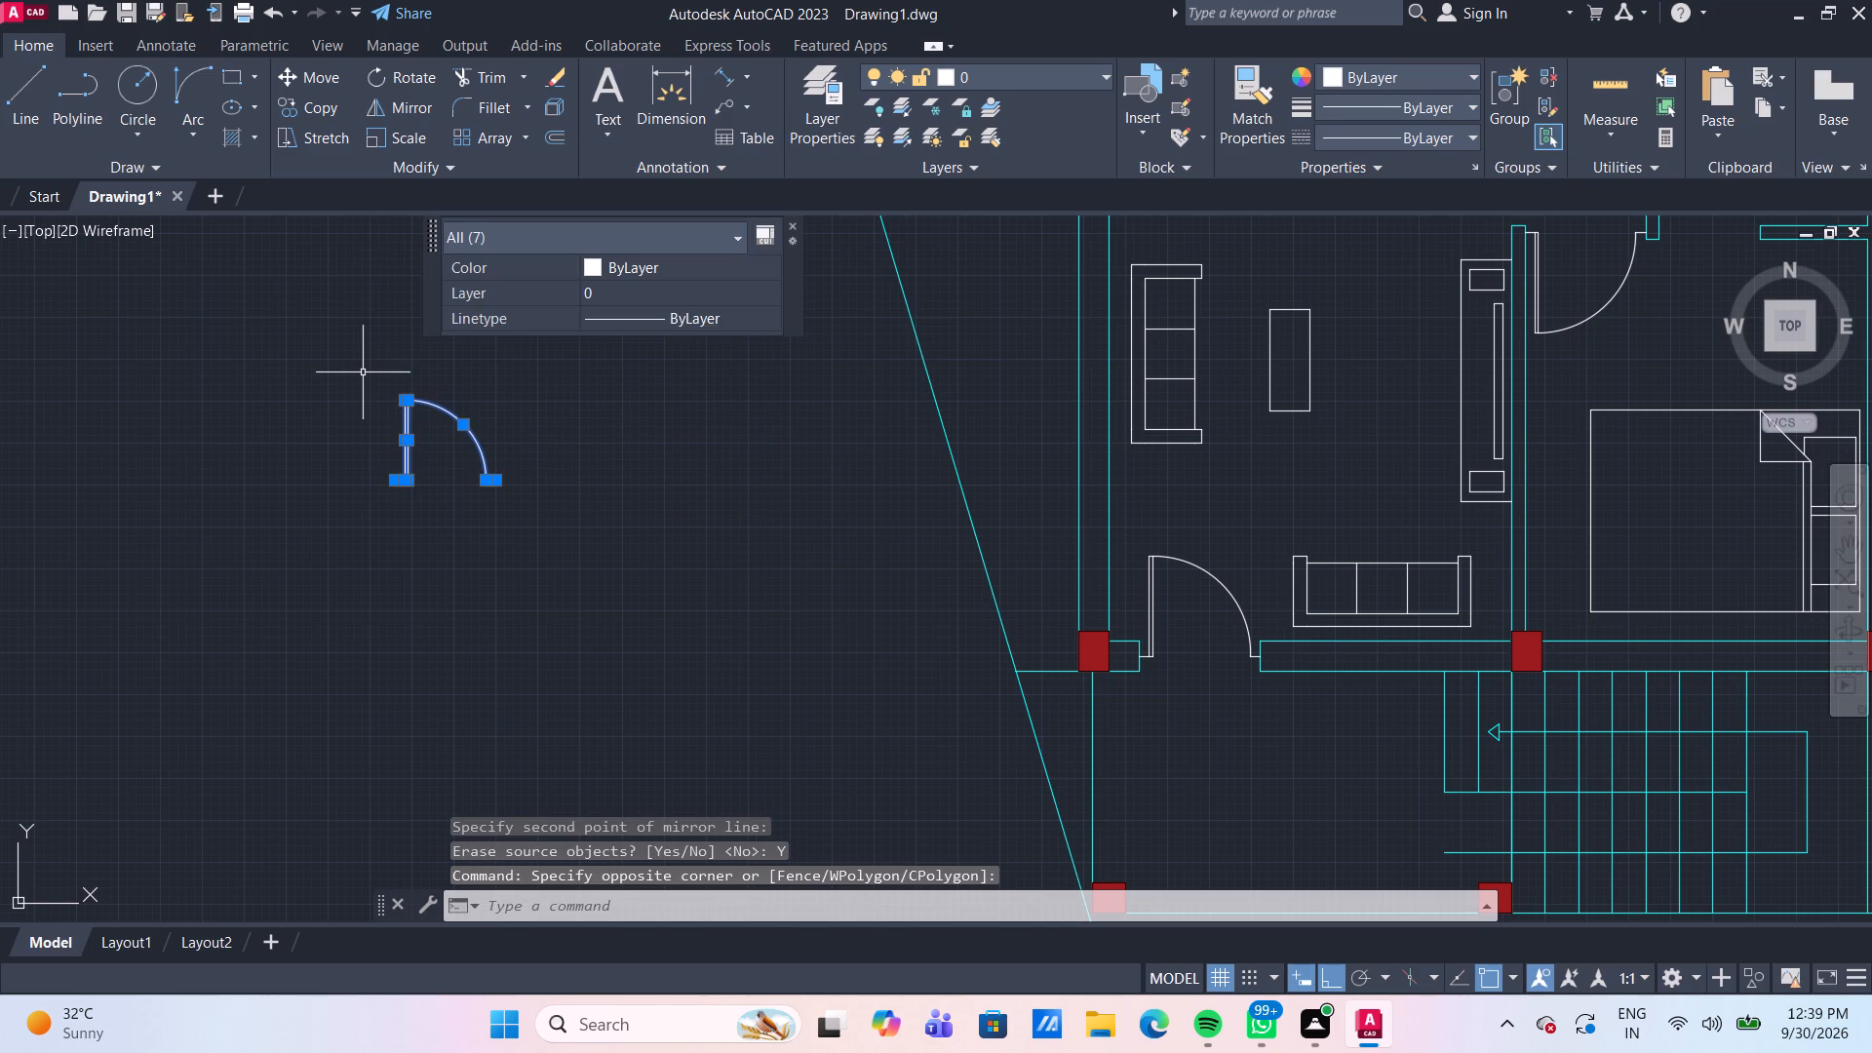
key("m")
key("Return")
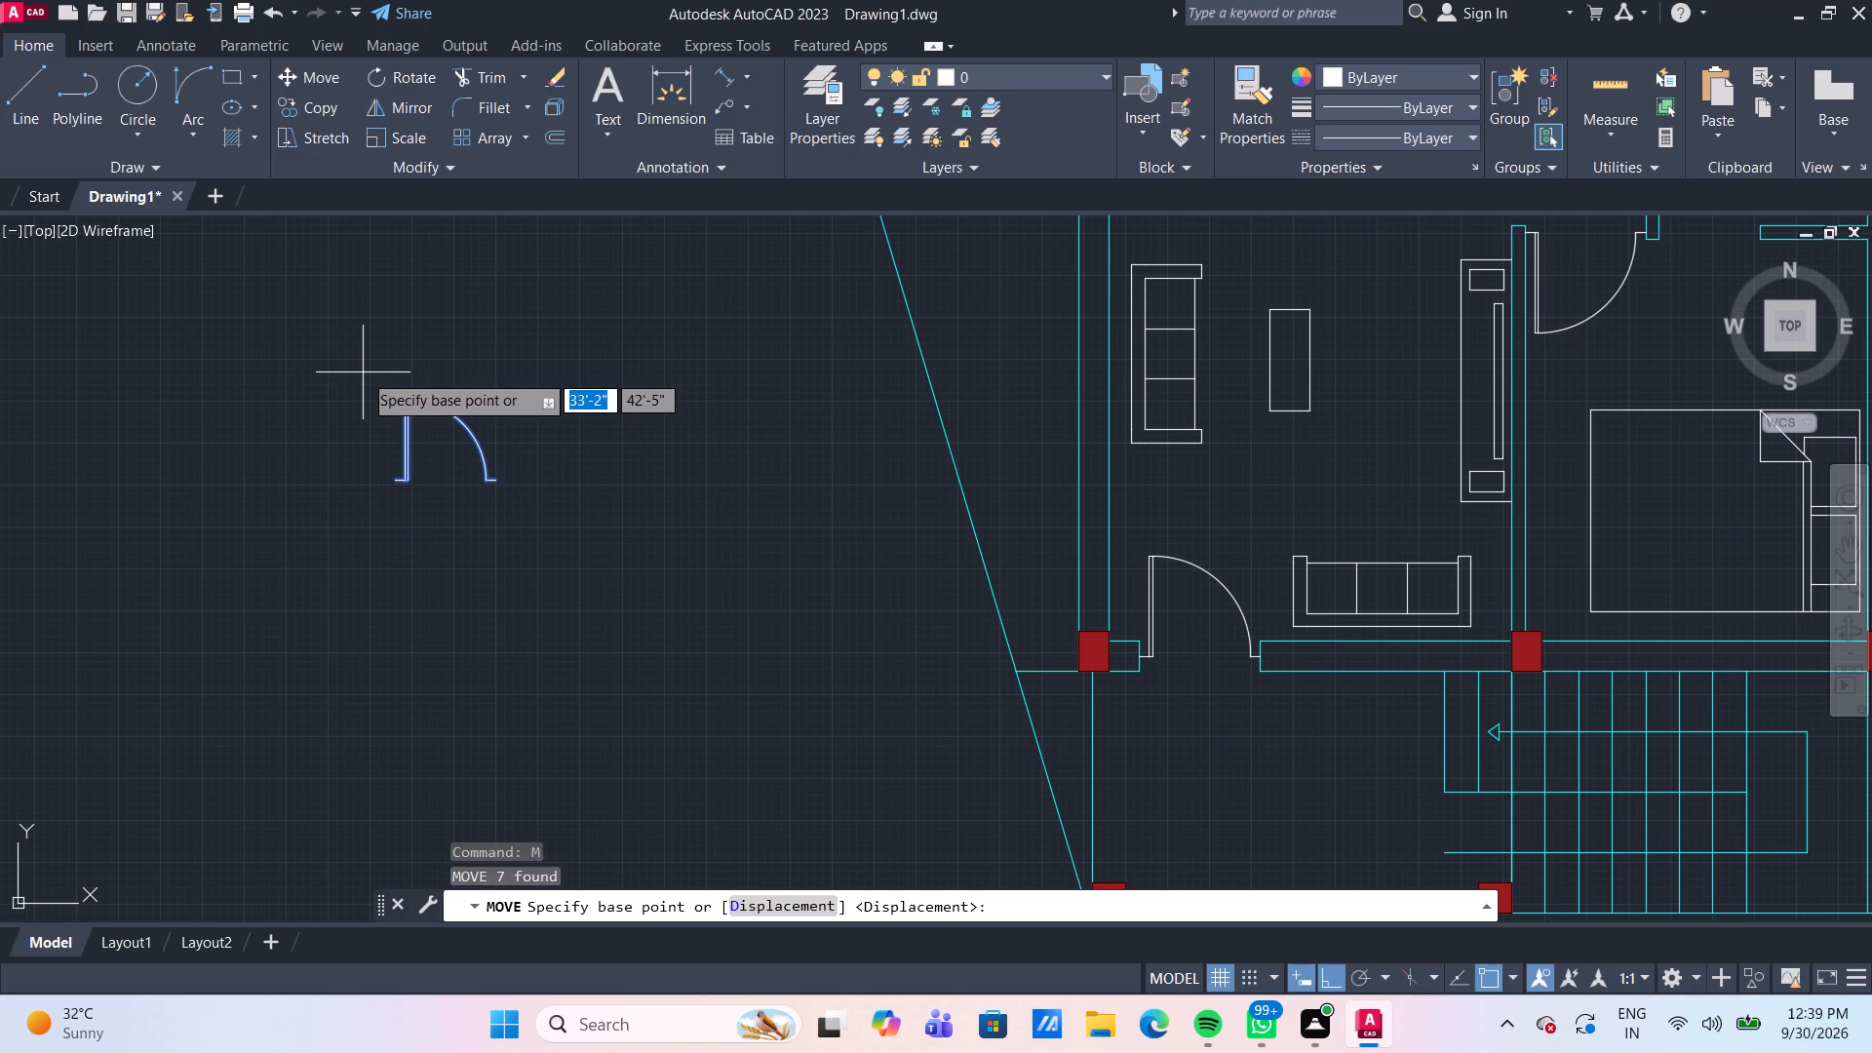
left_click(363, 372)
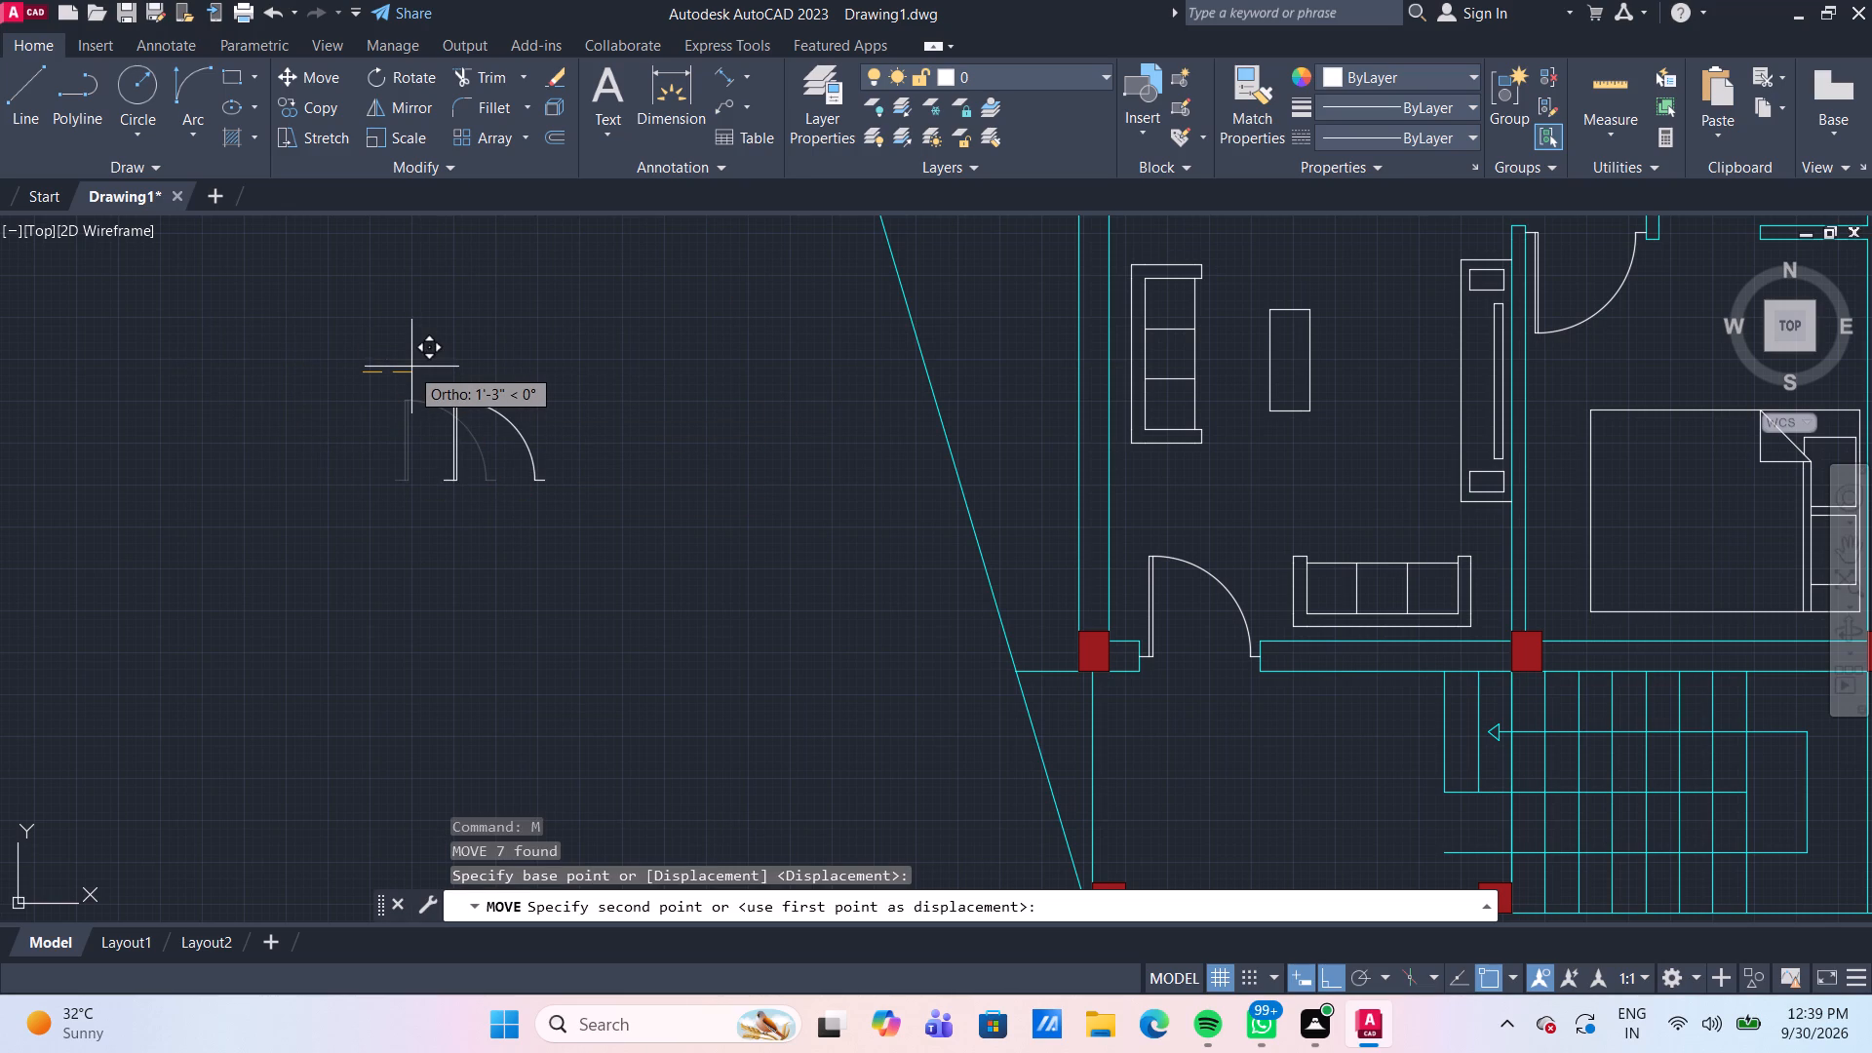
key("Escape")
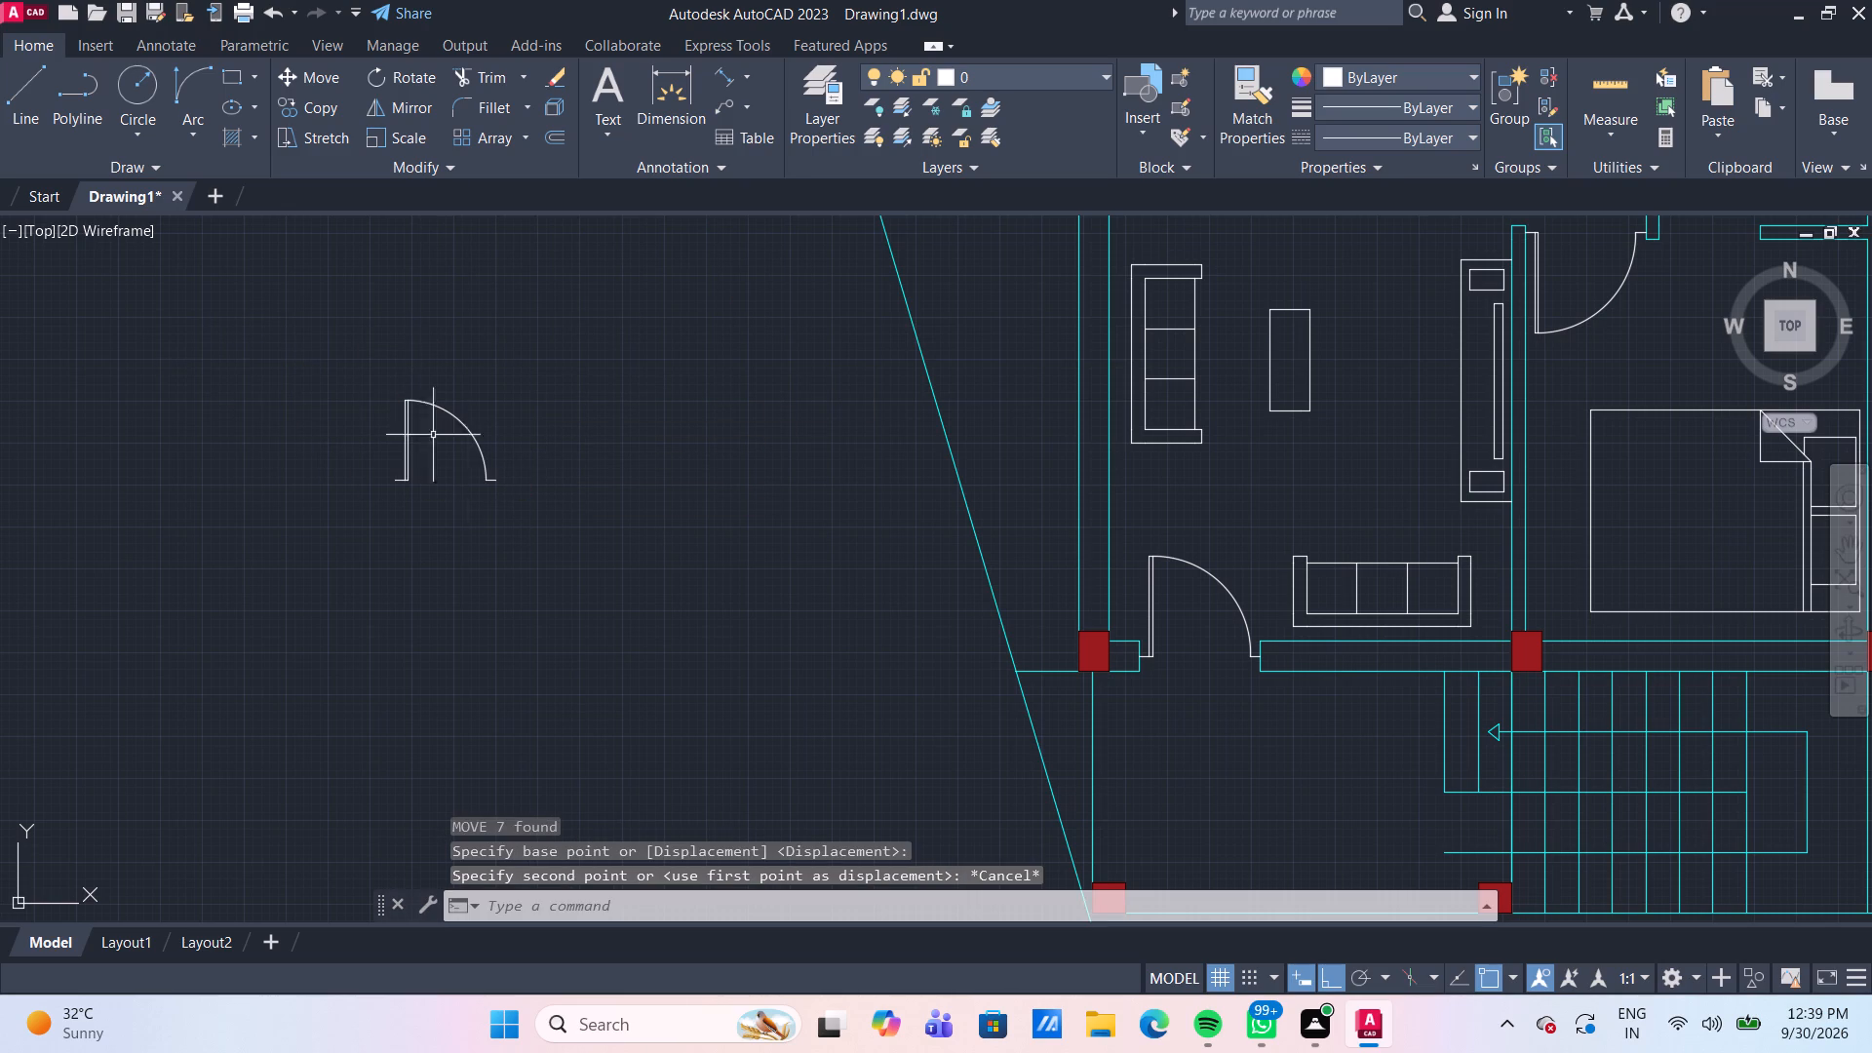
Mirror the smaller loose door about a vertical line through its hinge-side jamb end, keeping the source objects.
left_click_drag(521, 520, 475, 491)
left_click(366, 378)
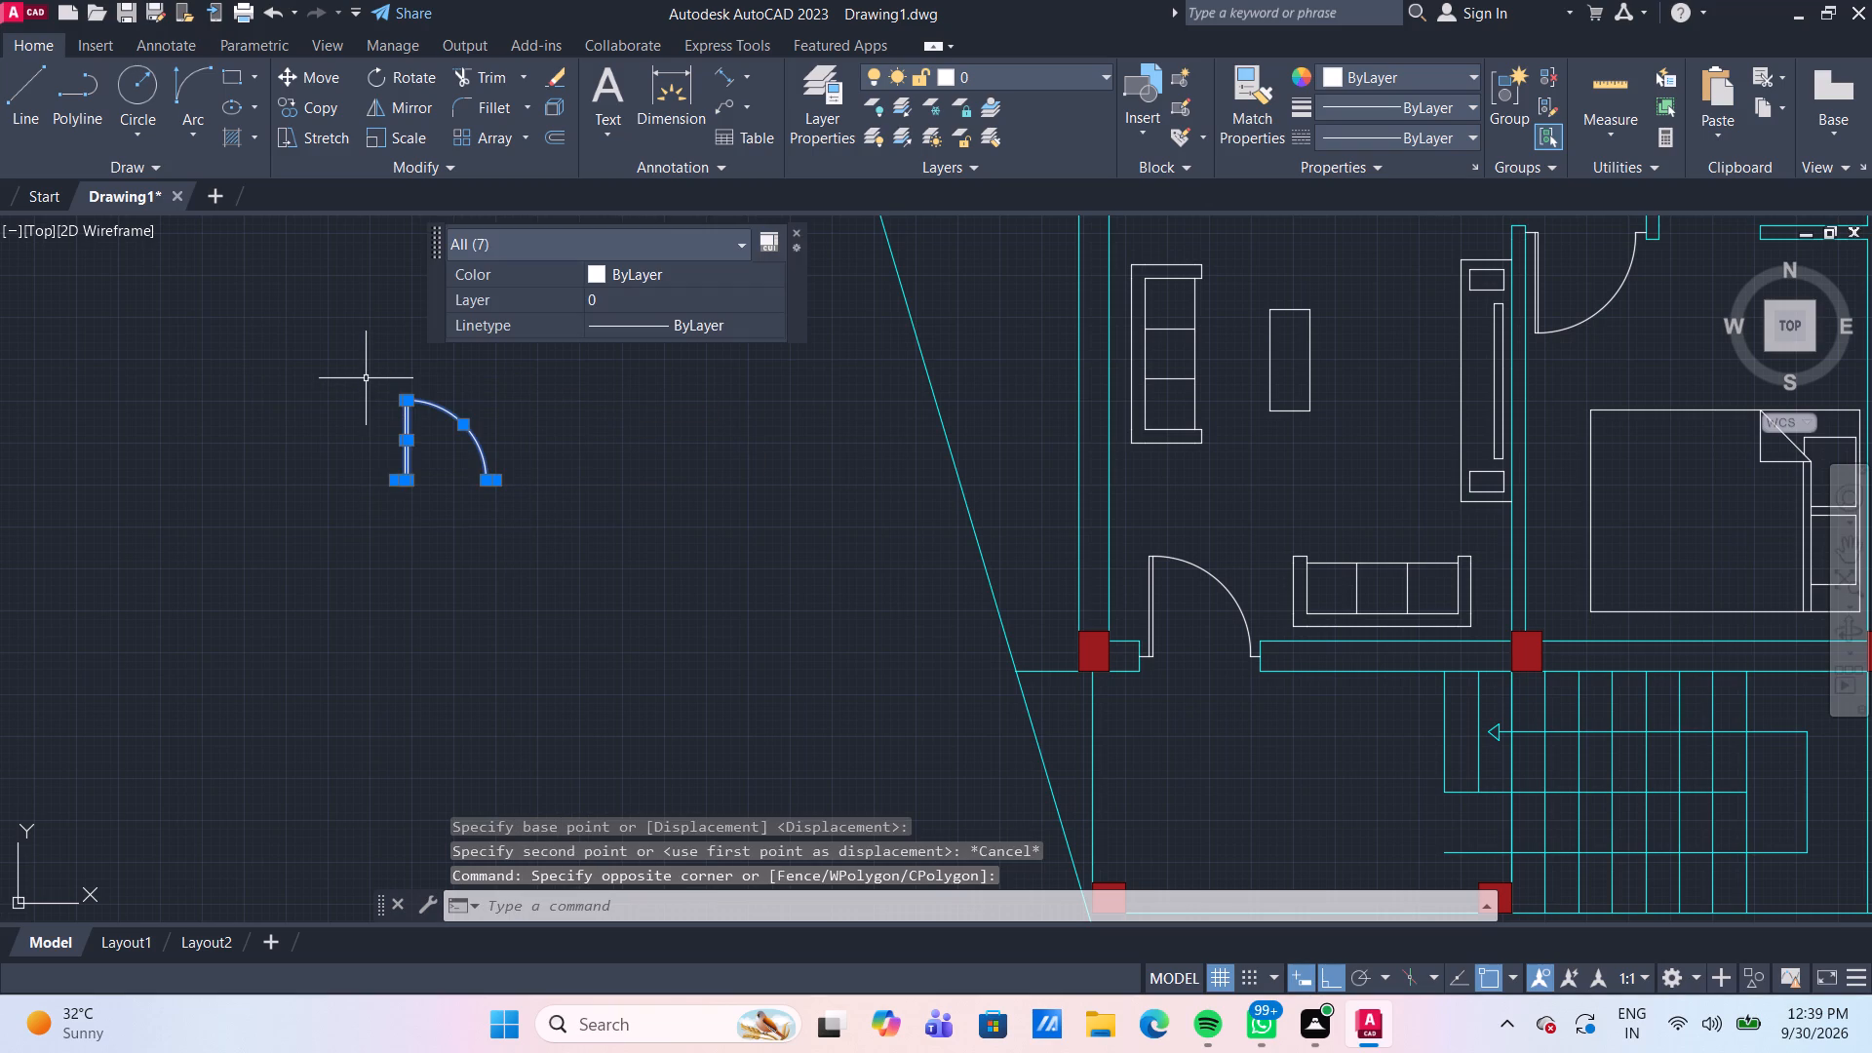
type("MI")
key("Return")
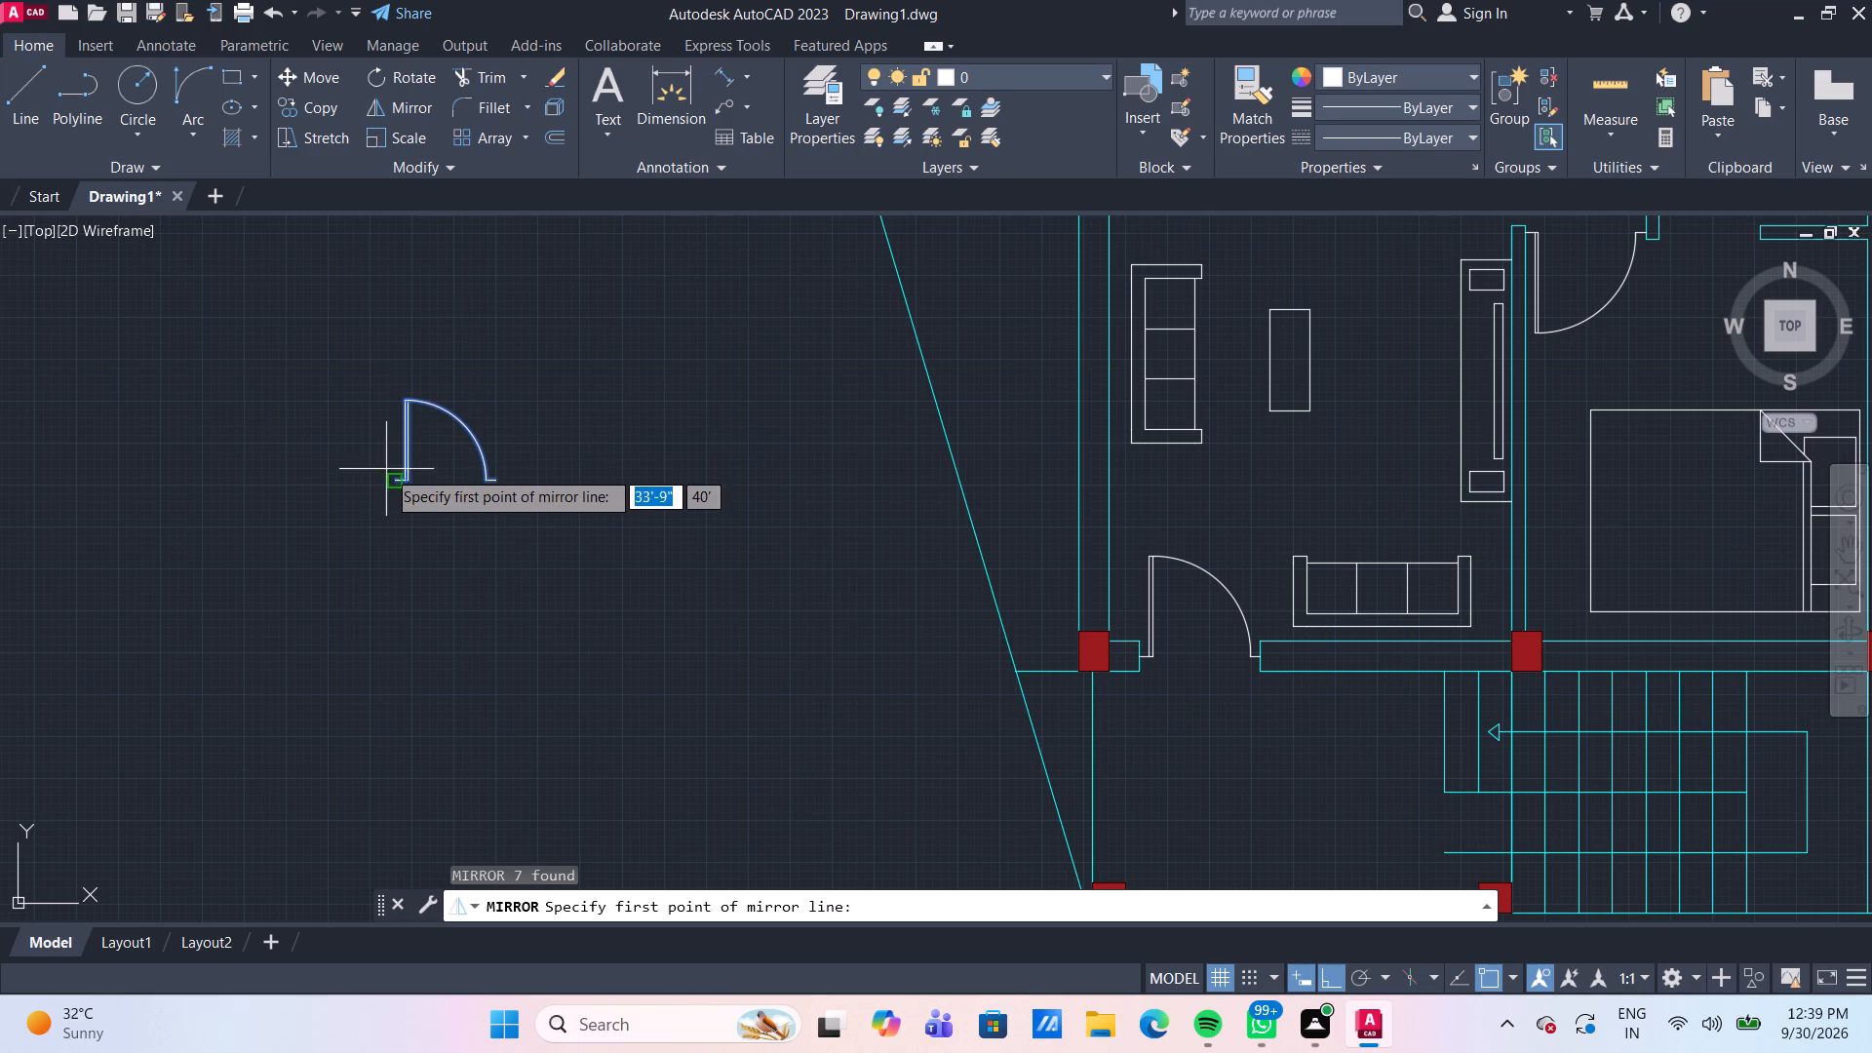
left_click(398, 475)
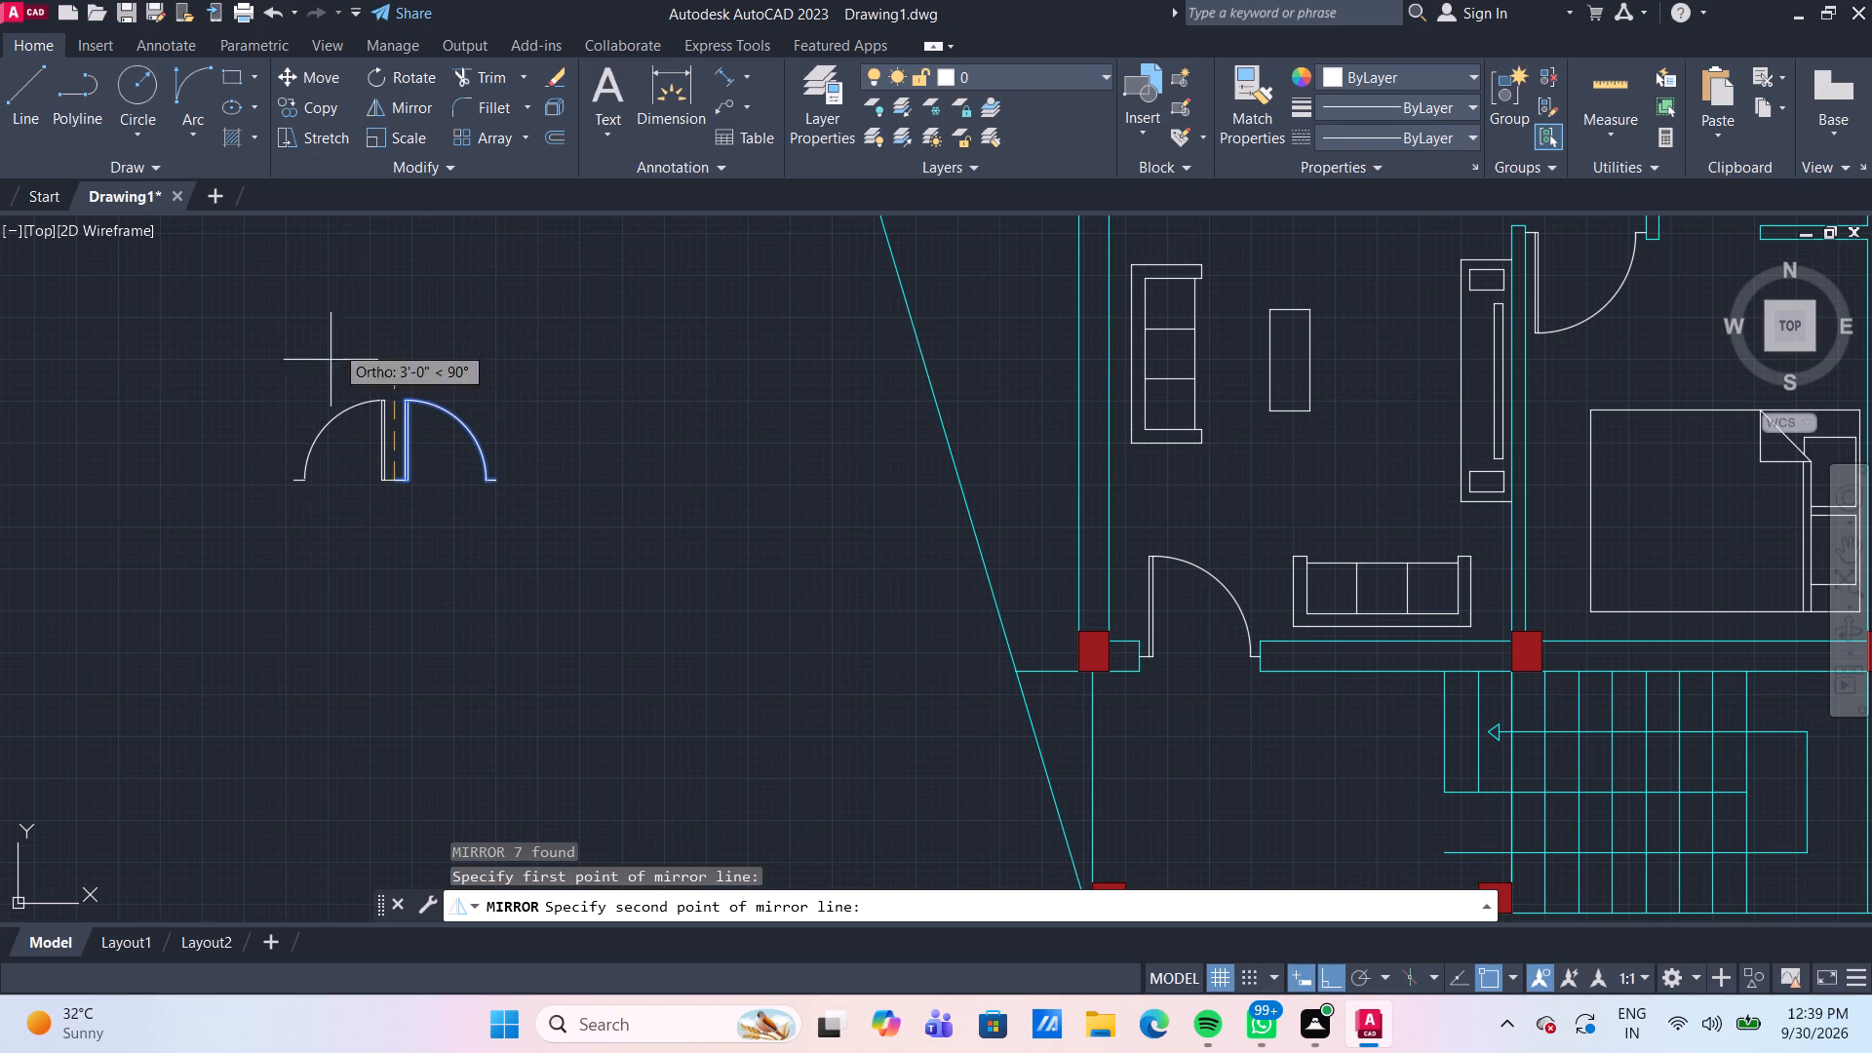
left_click(351, 299)
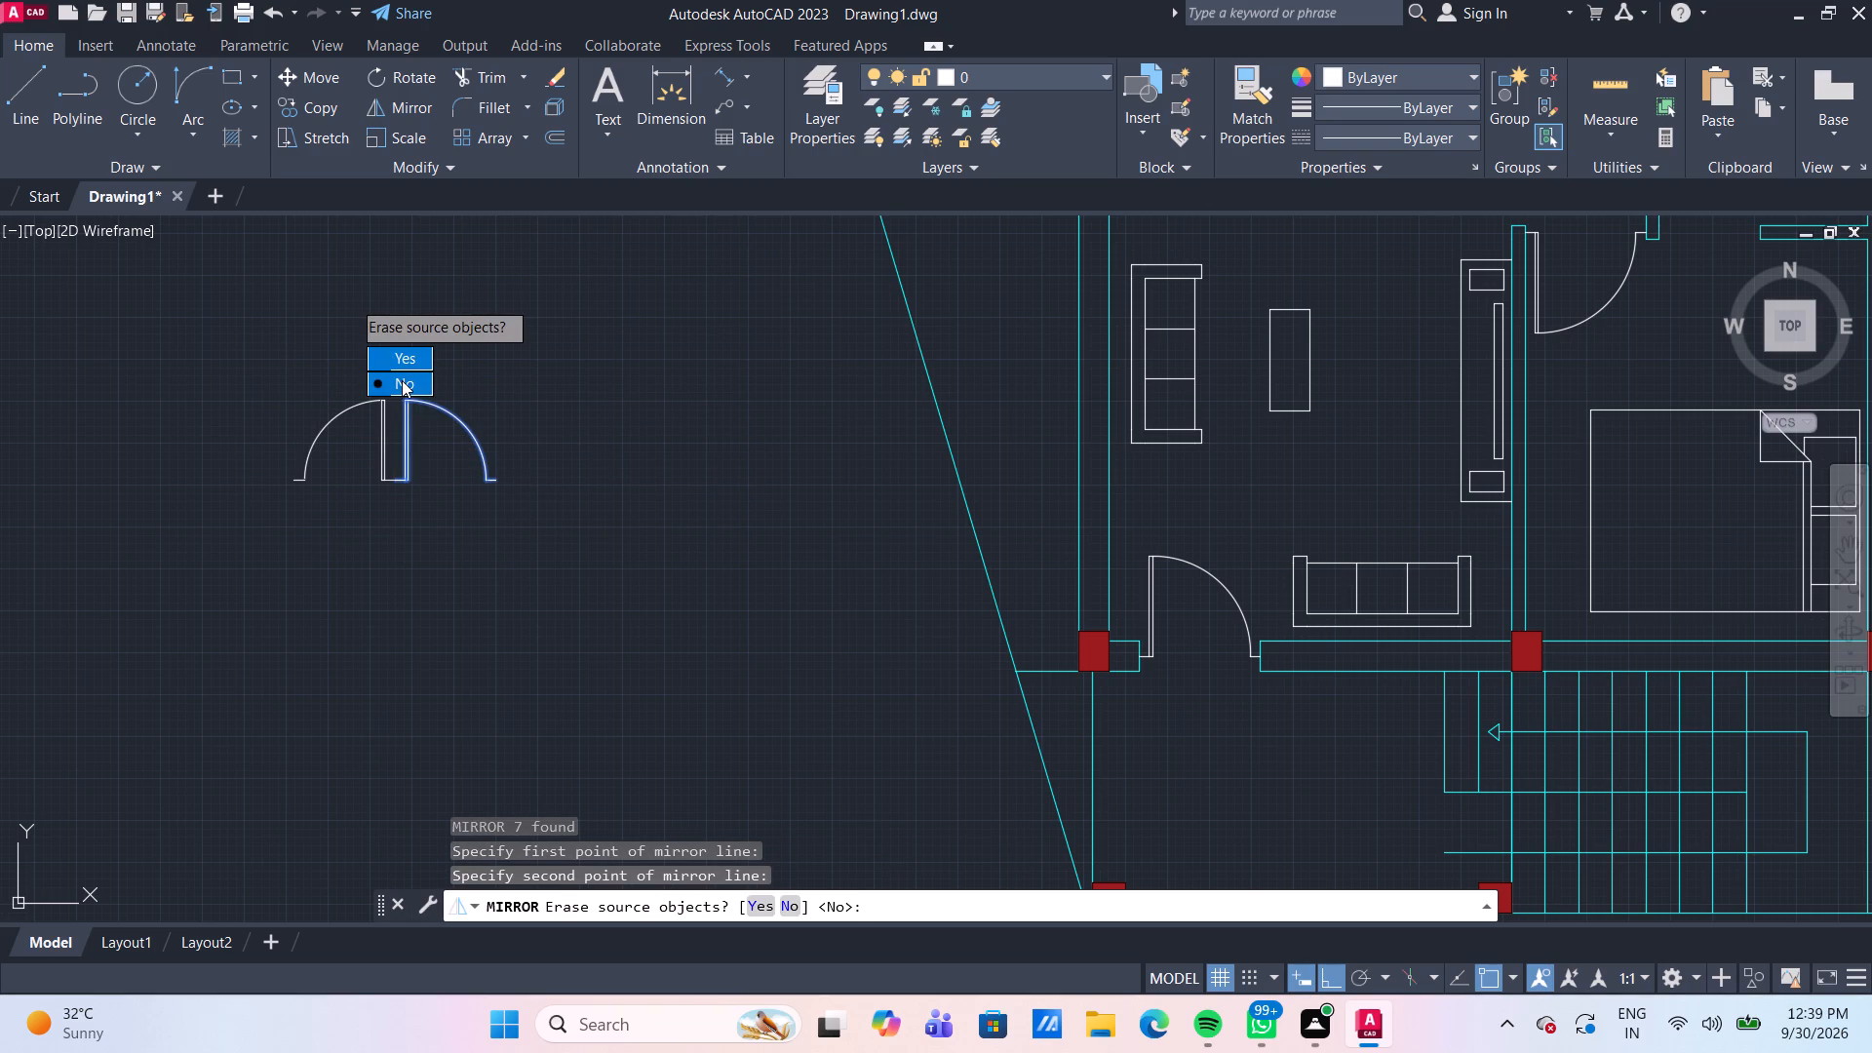
left_click_drag(402, 380, 351, 299)
Rotate the mirrored door copy by about 132° around its hinge-side jamb's outer end.
scroll(409, 496, "up", 1)
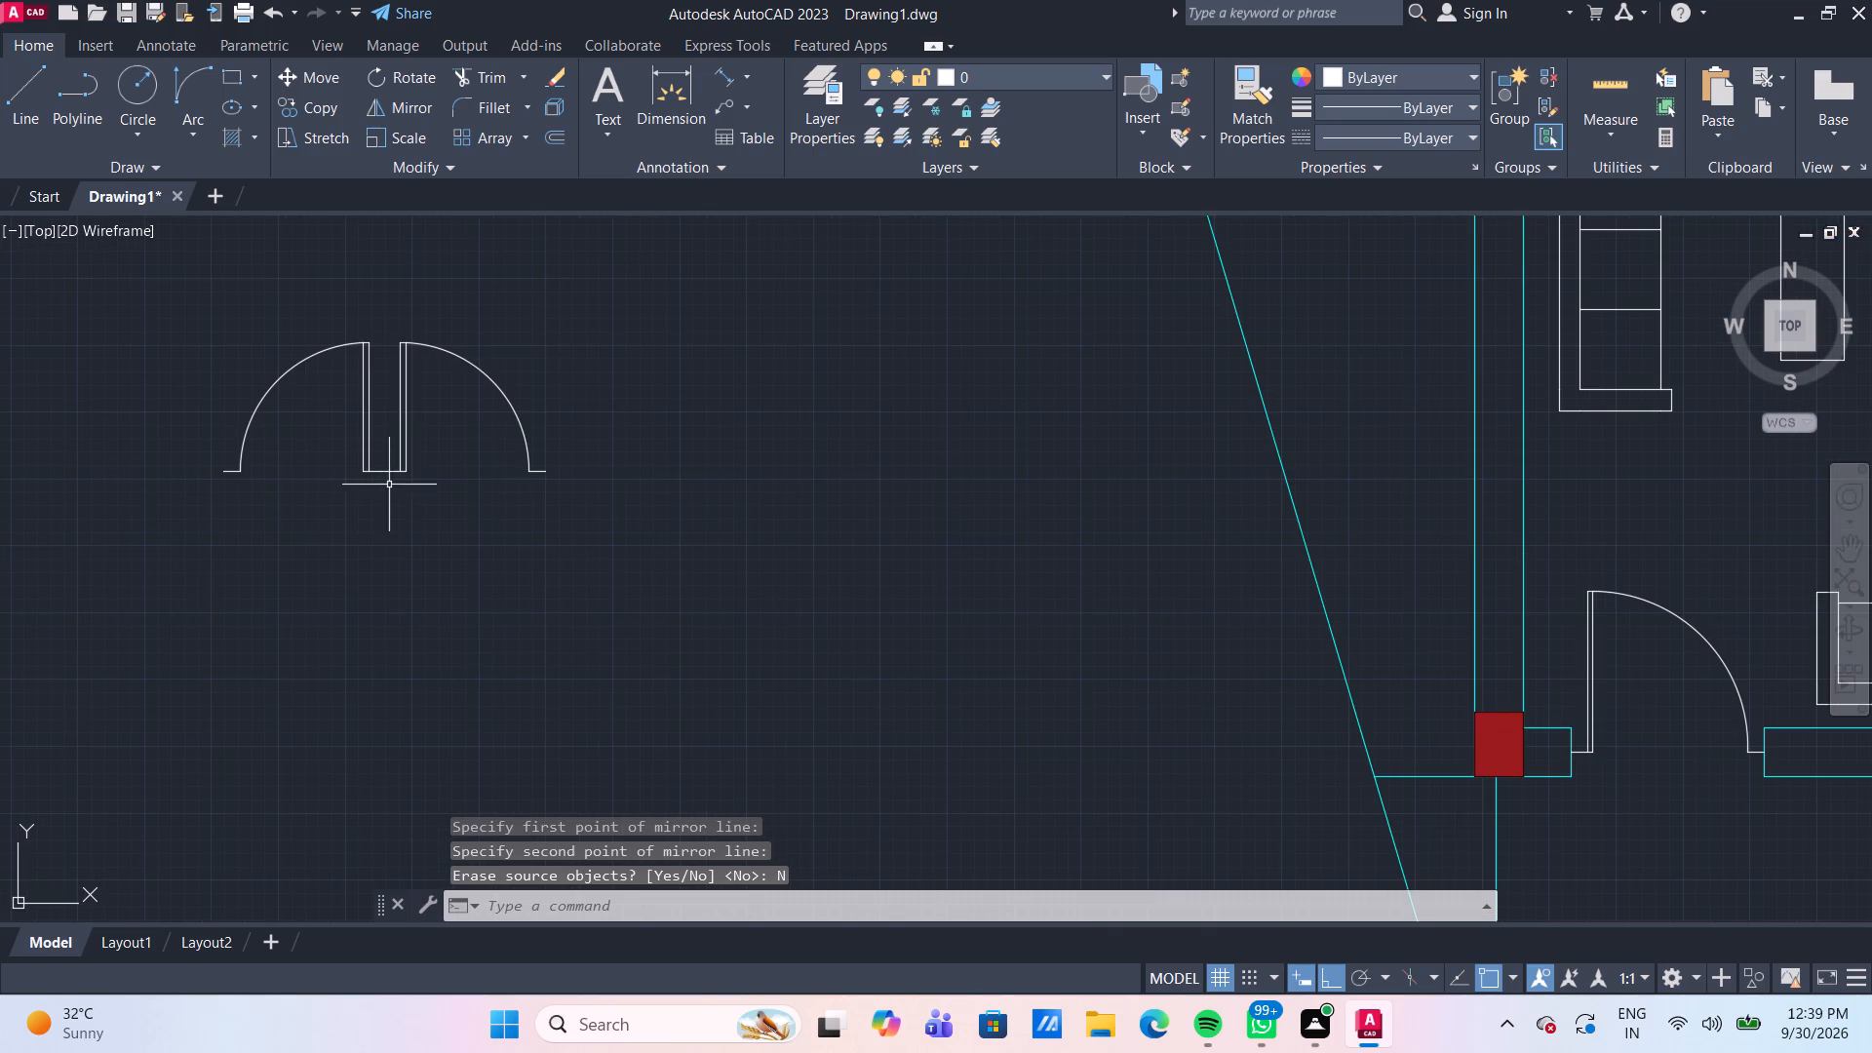
left_click(378, 487)
left_click(201, 269)
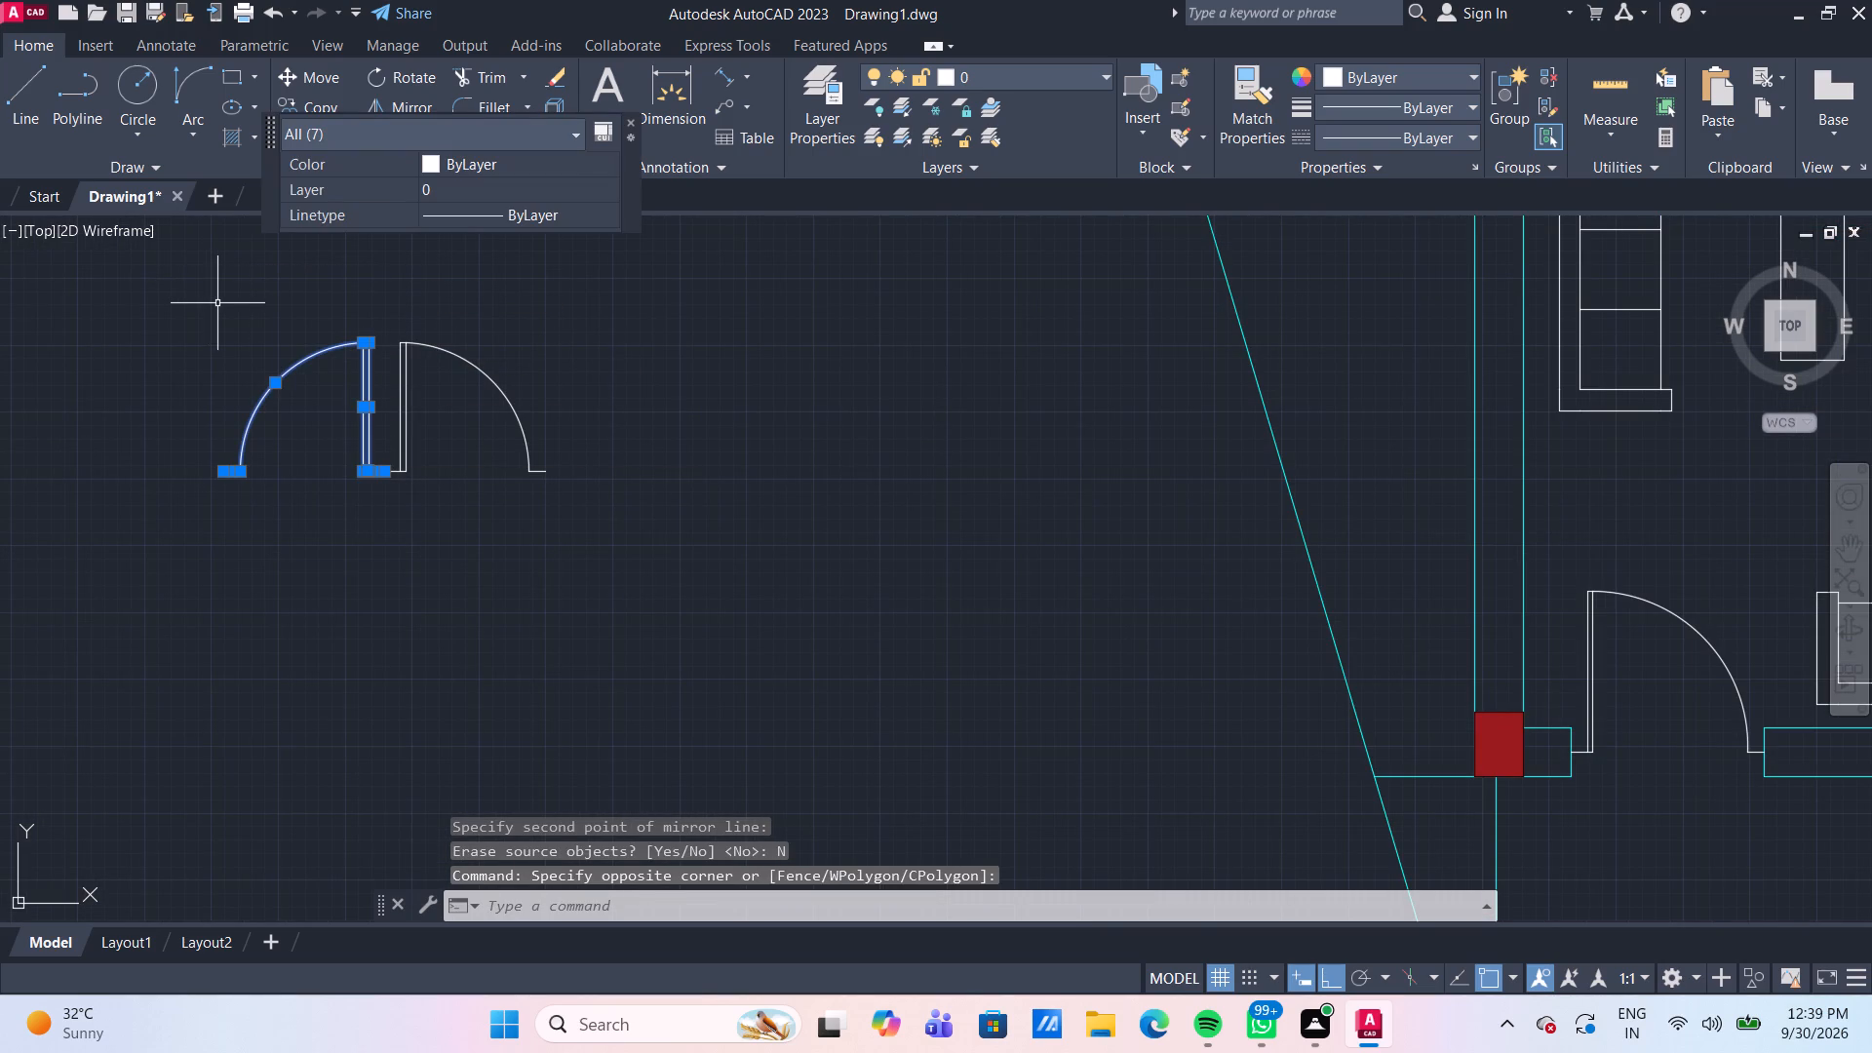
key("r")
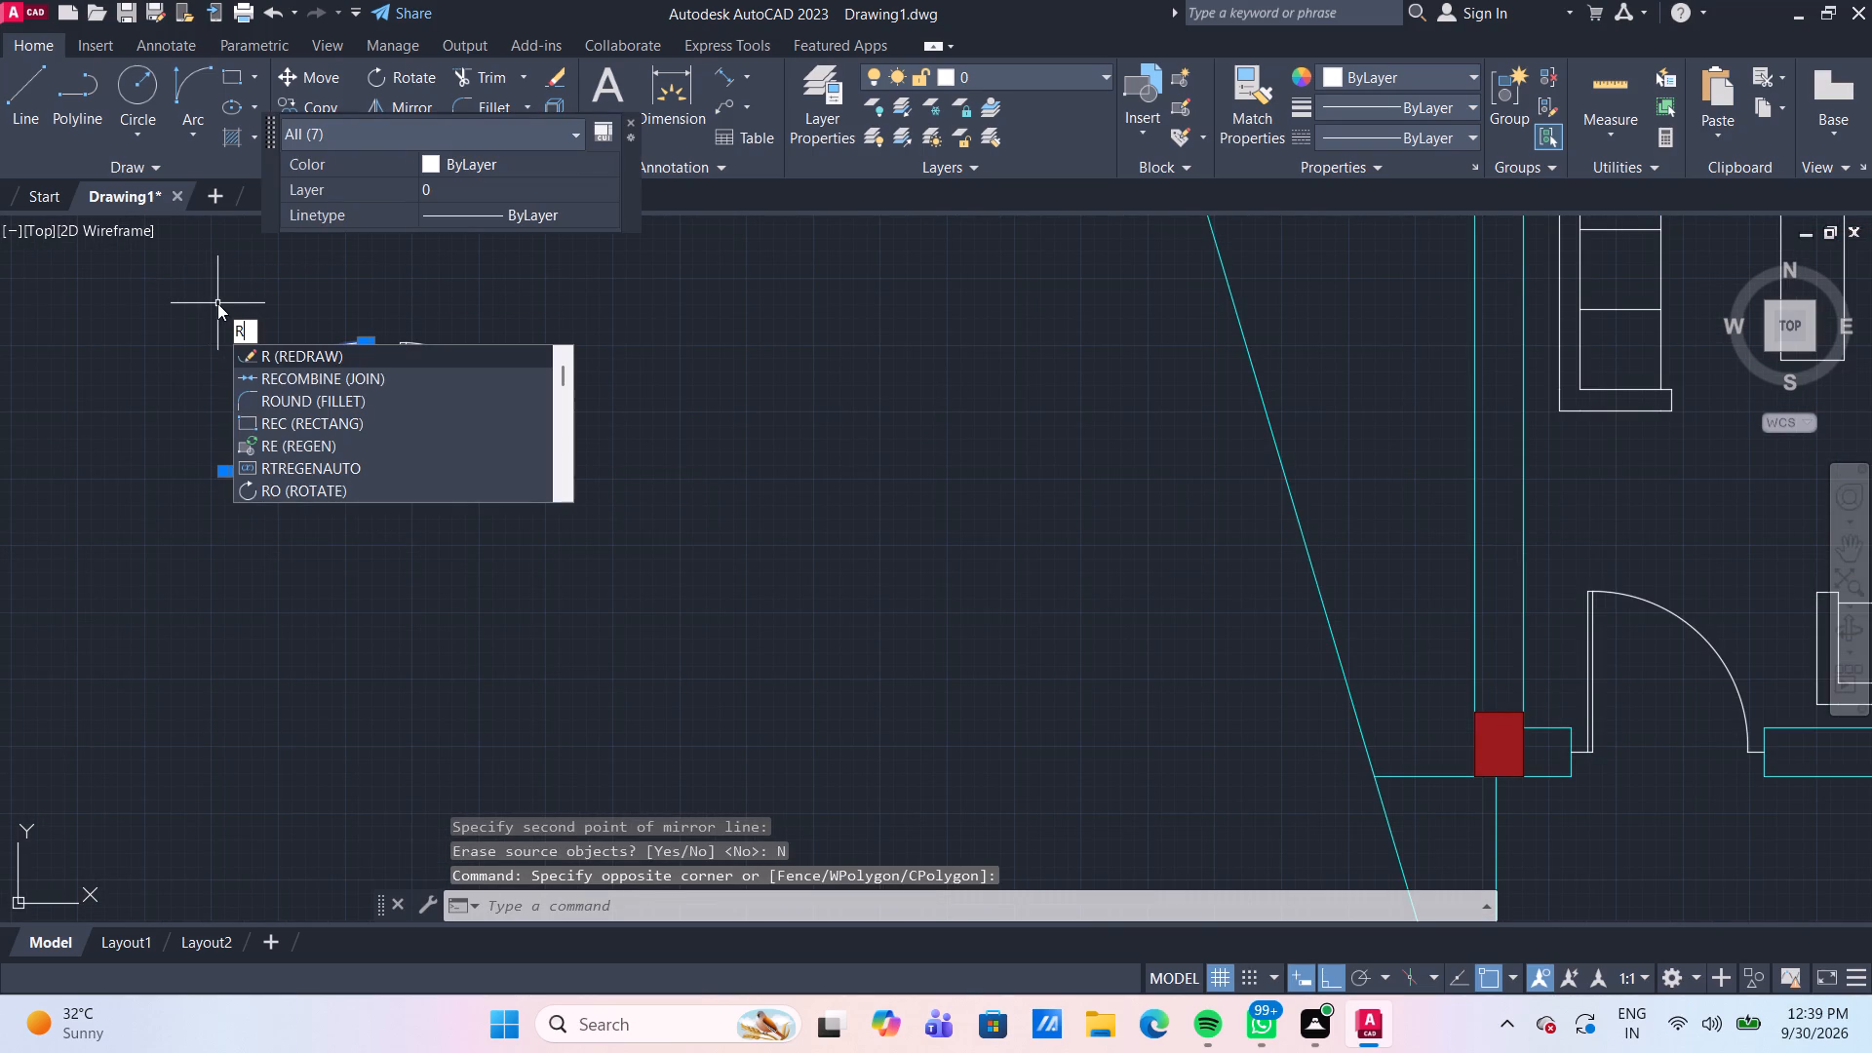
key("o")
key("Return")
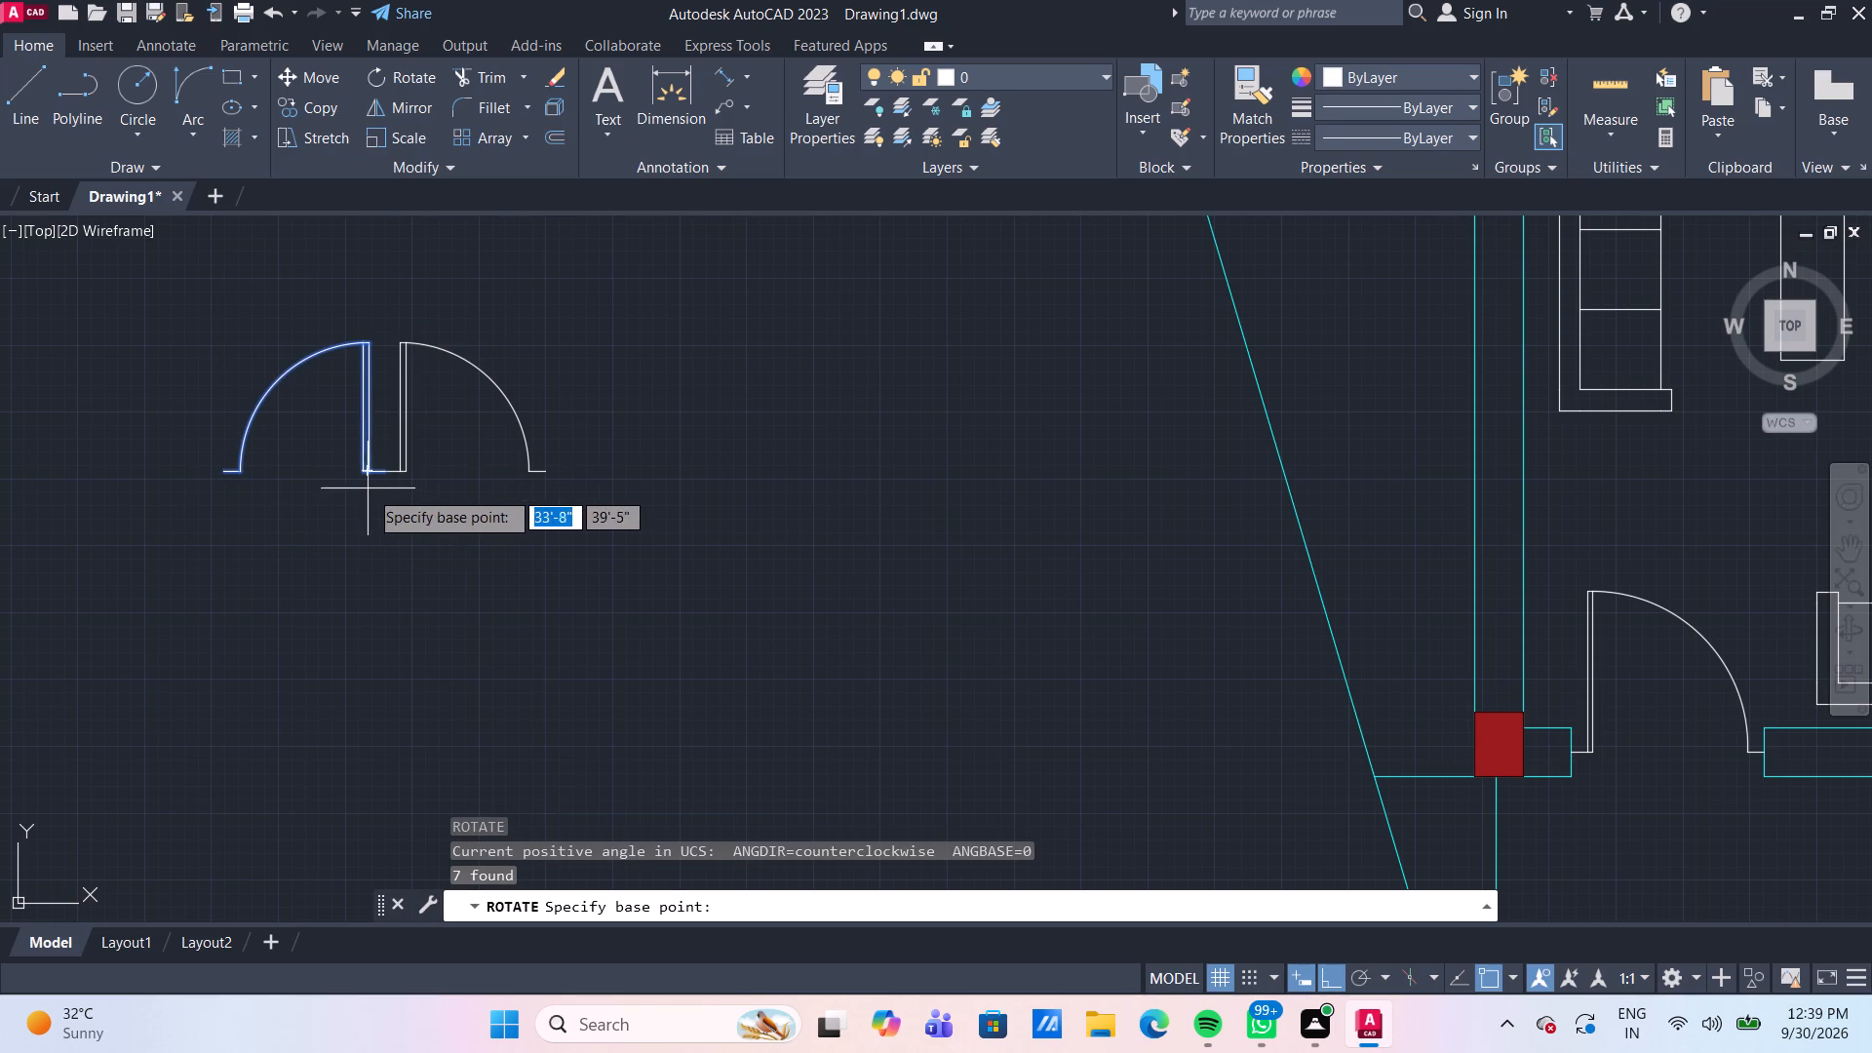
left_click_drag(383, 476, 386, 505)
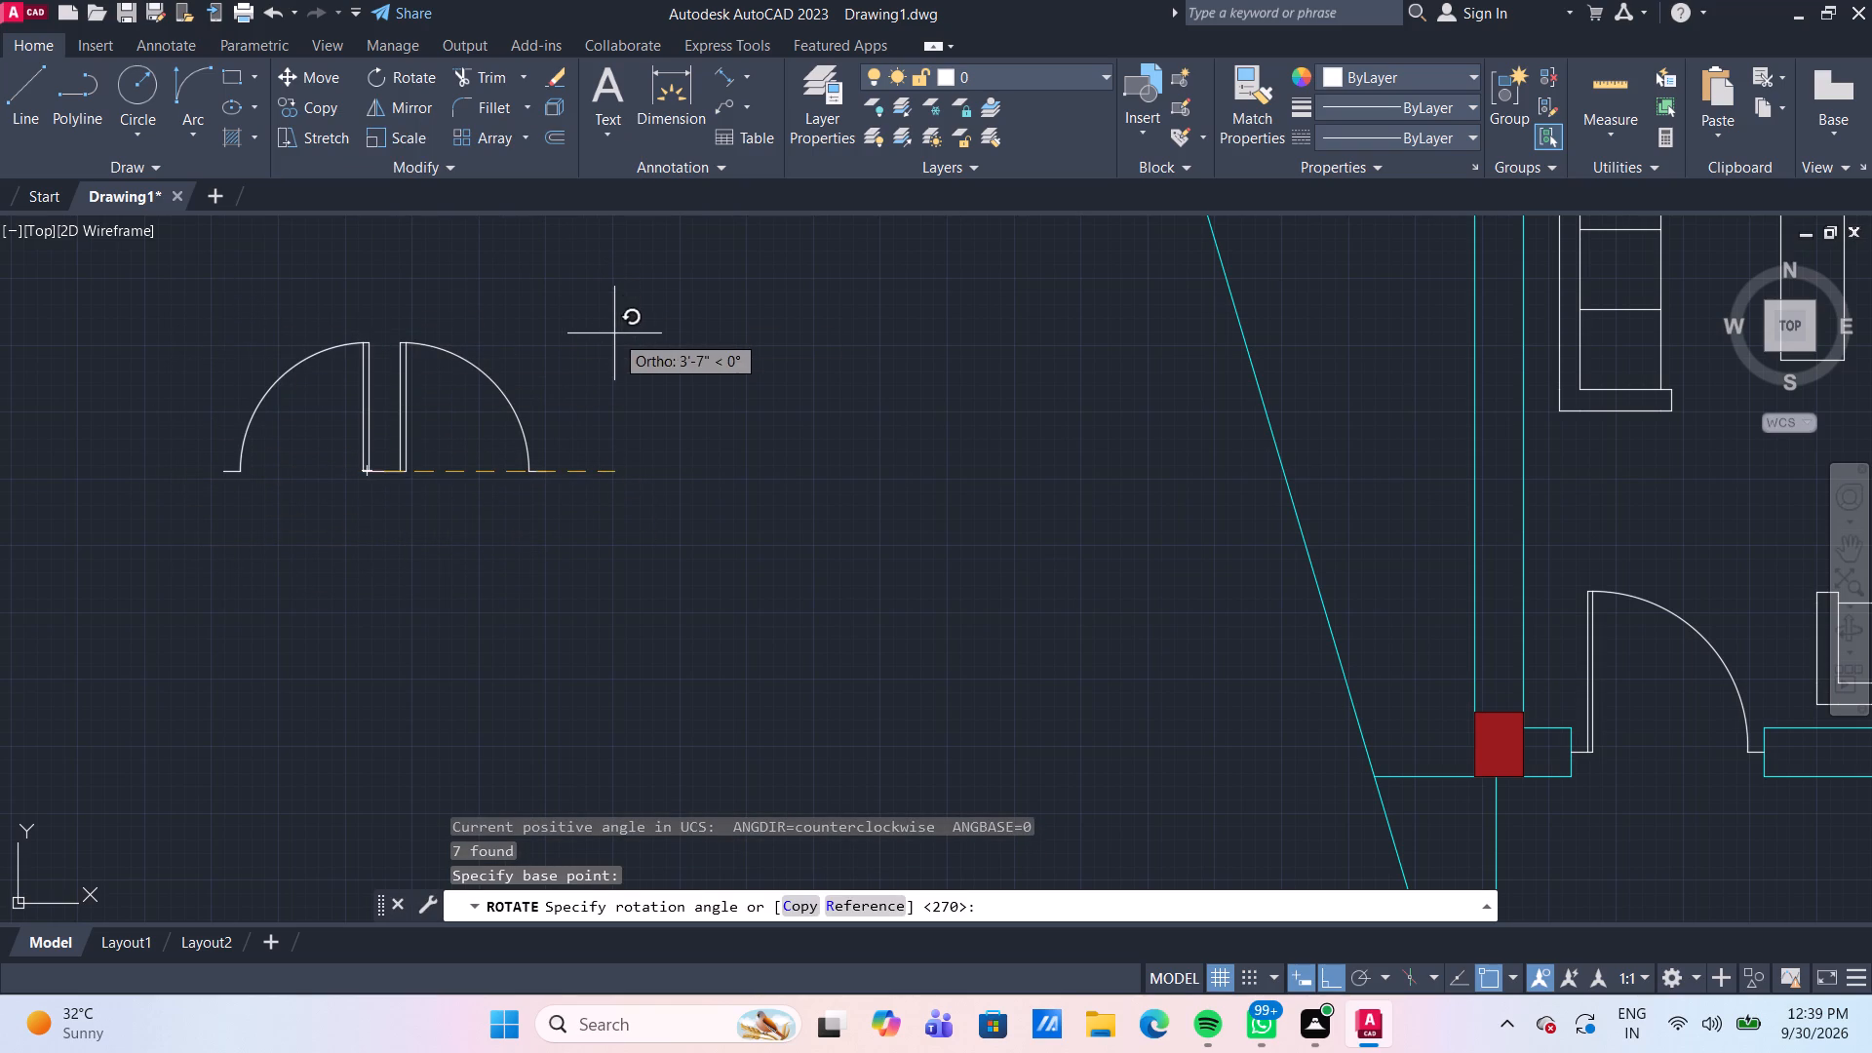
left_click(287, 363)
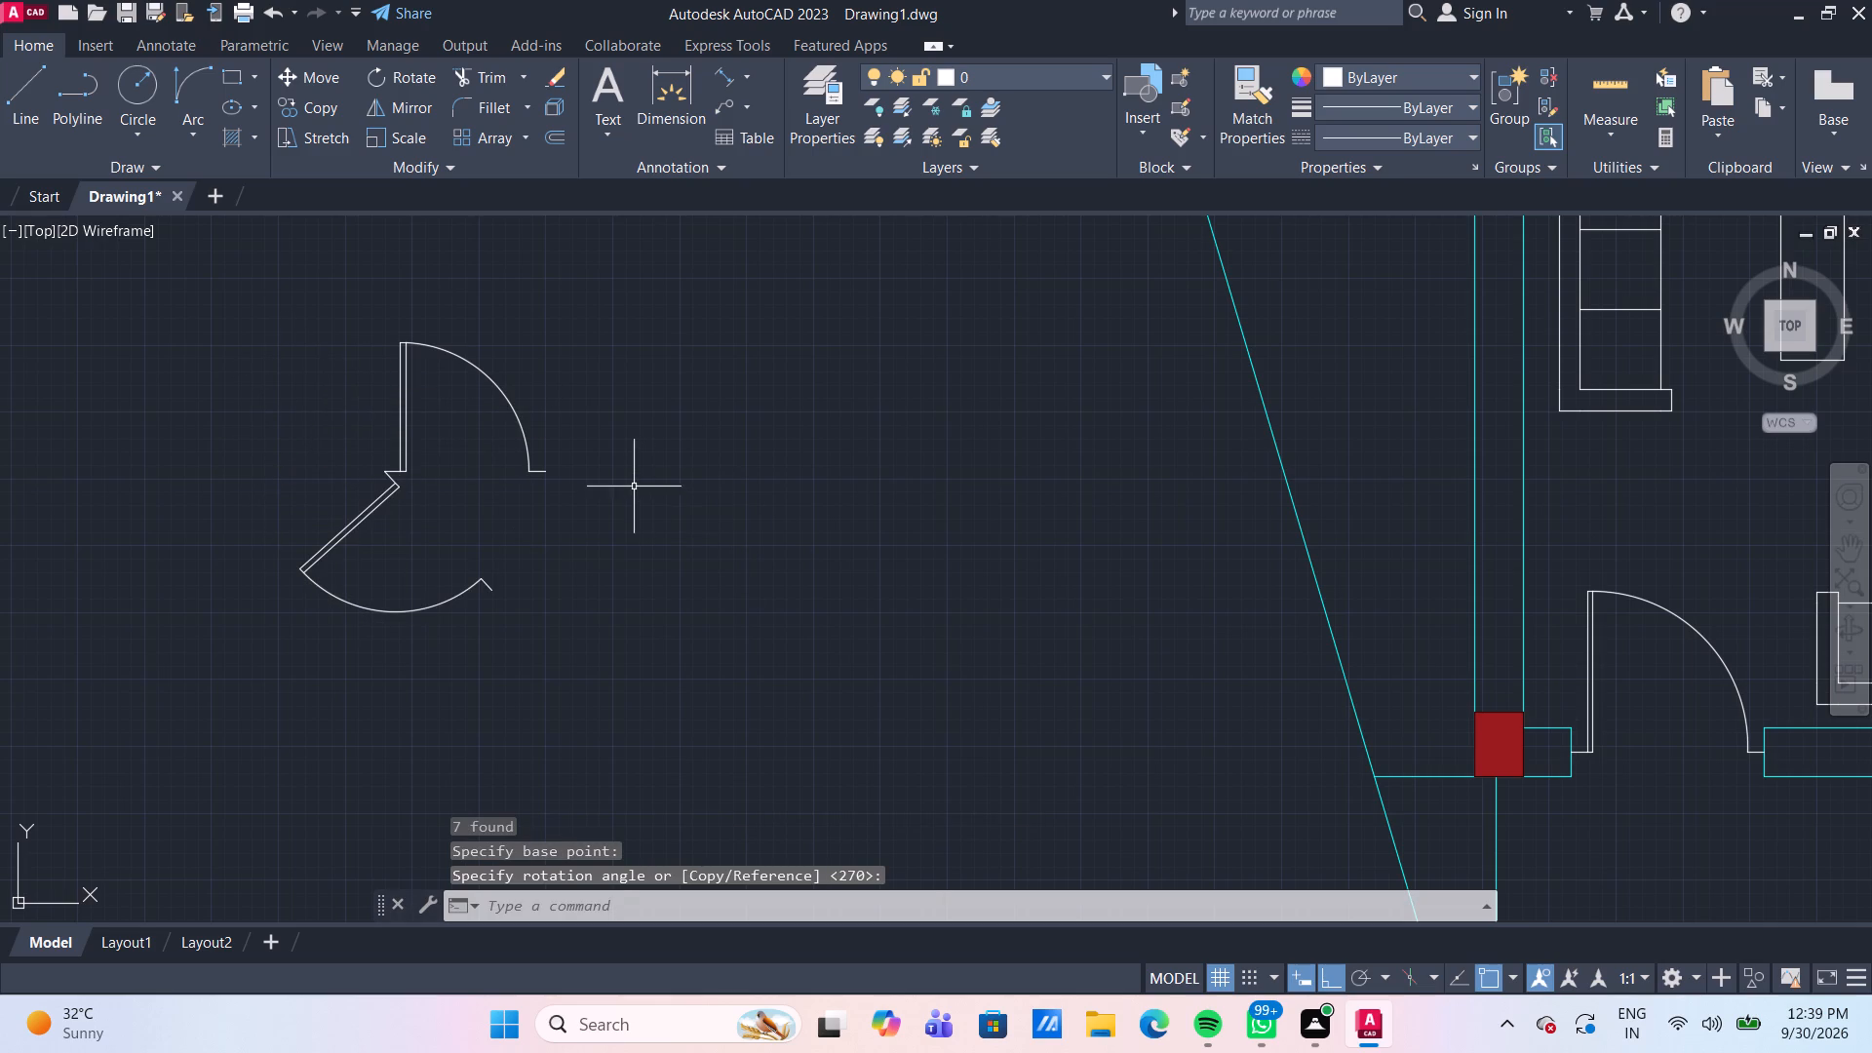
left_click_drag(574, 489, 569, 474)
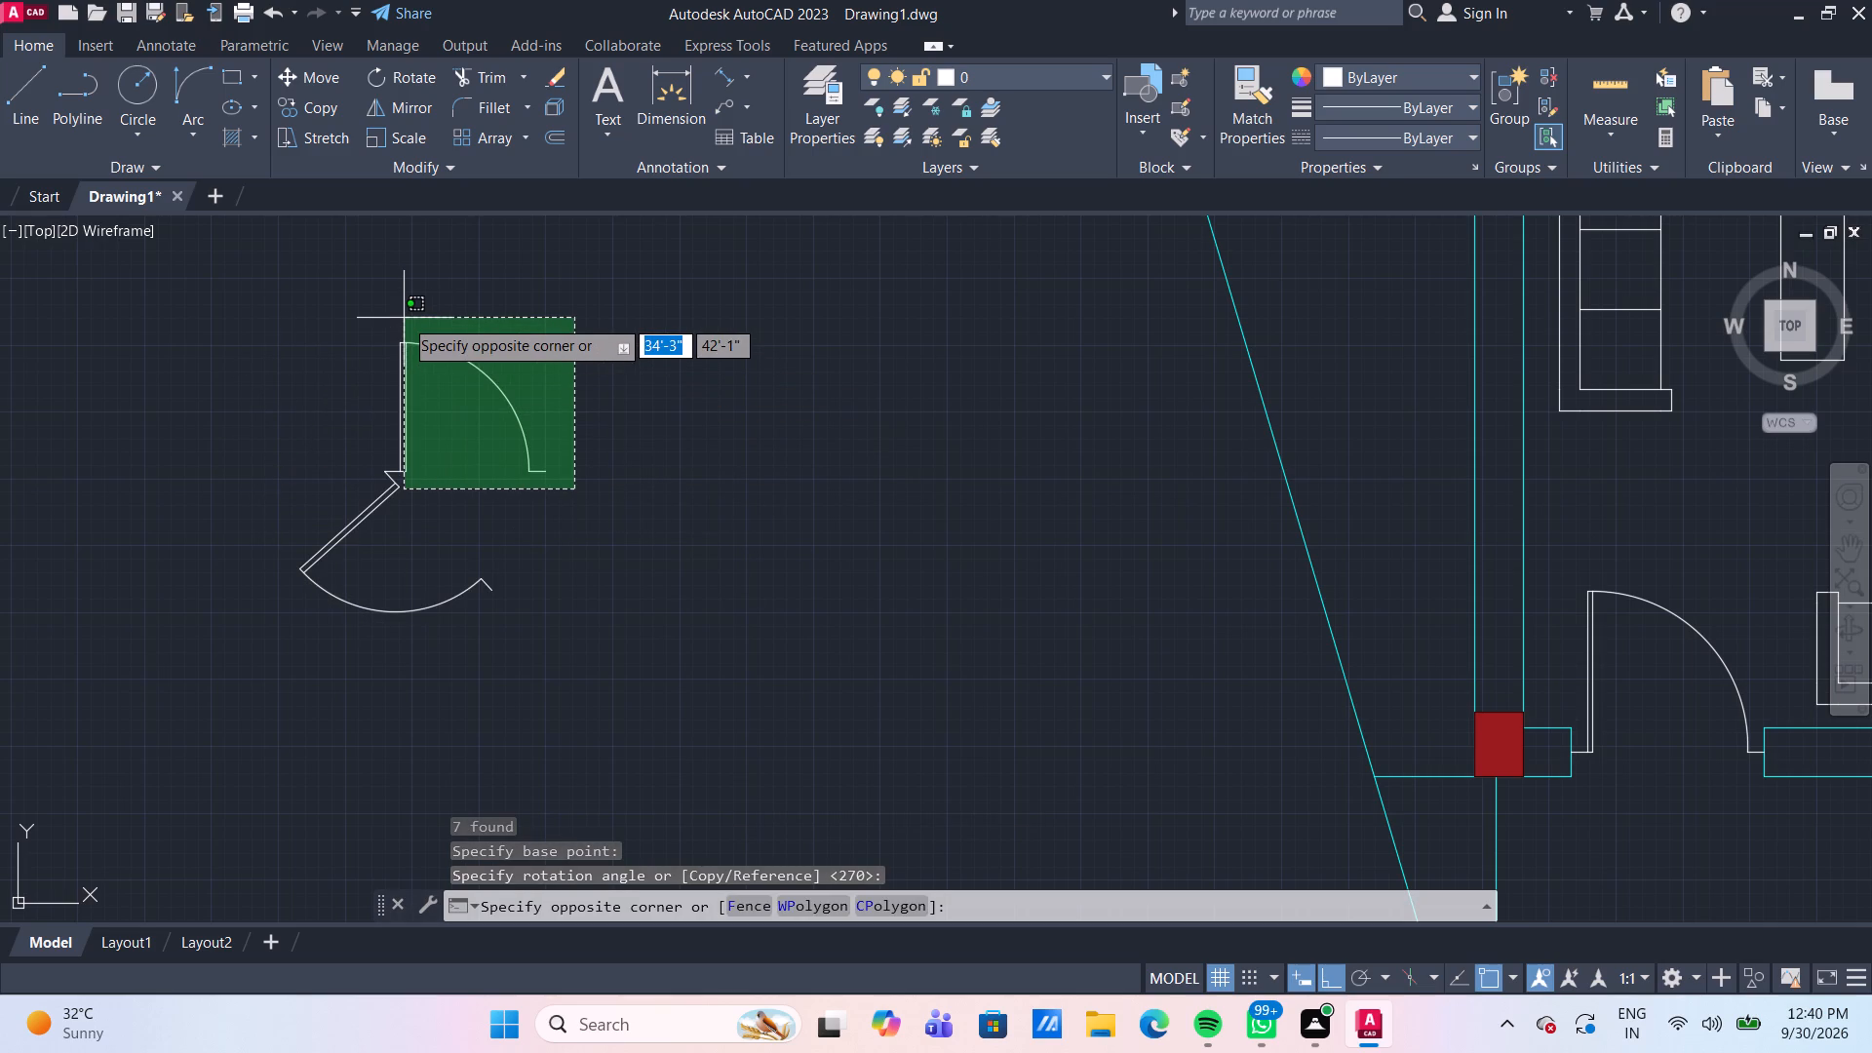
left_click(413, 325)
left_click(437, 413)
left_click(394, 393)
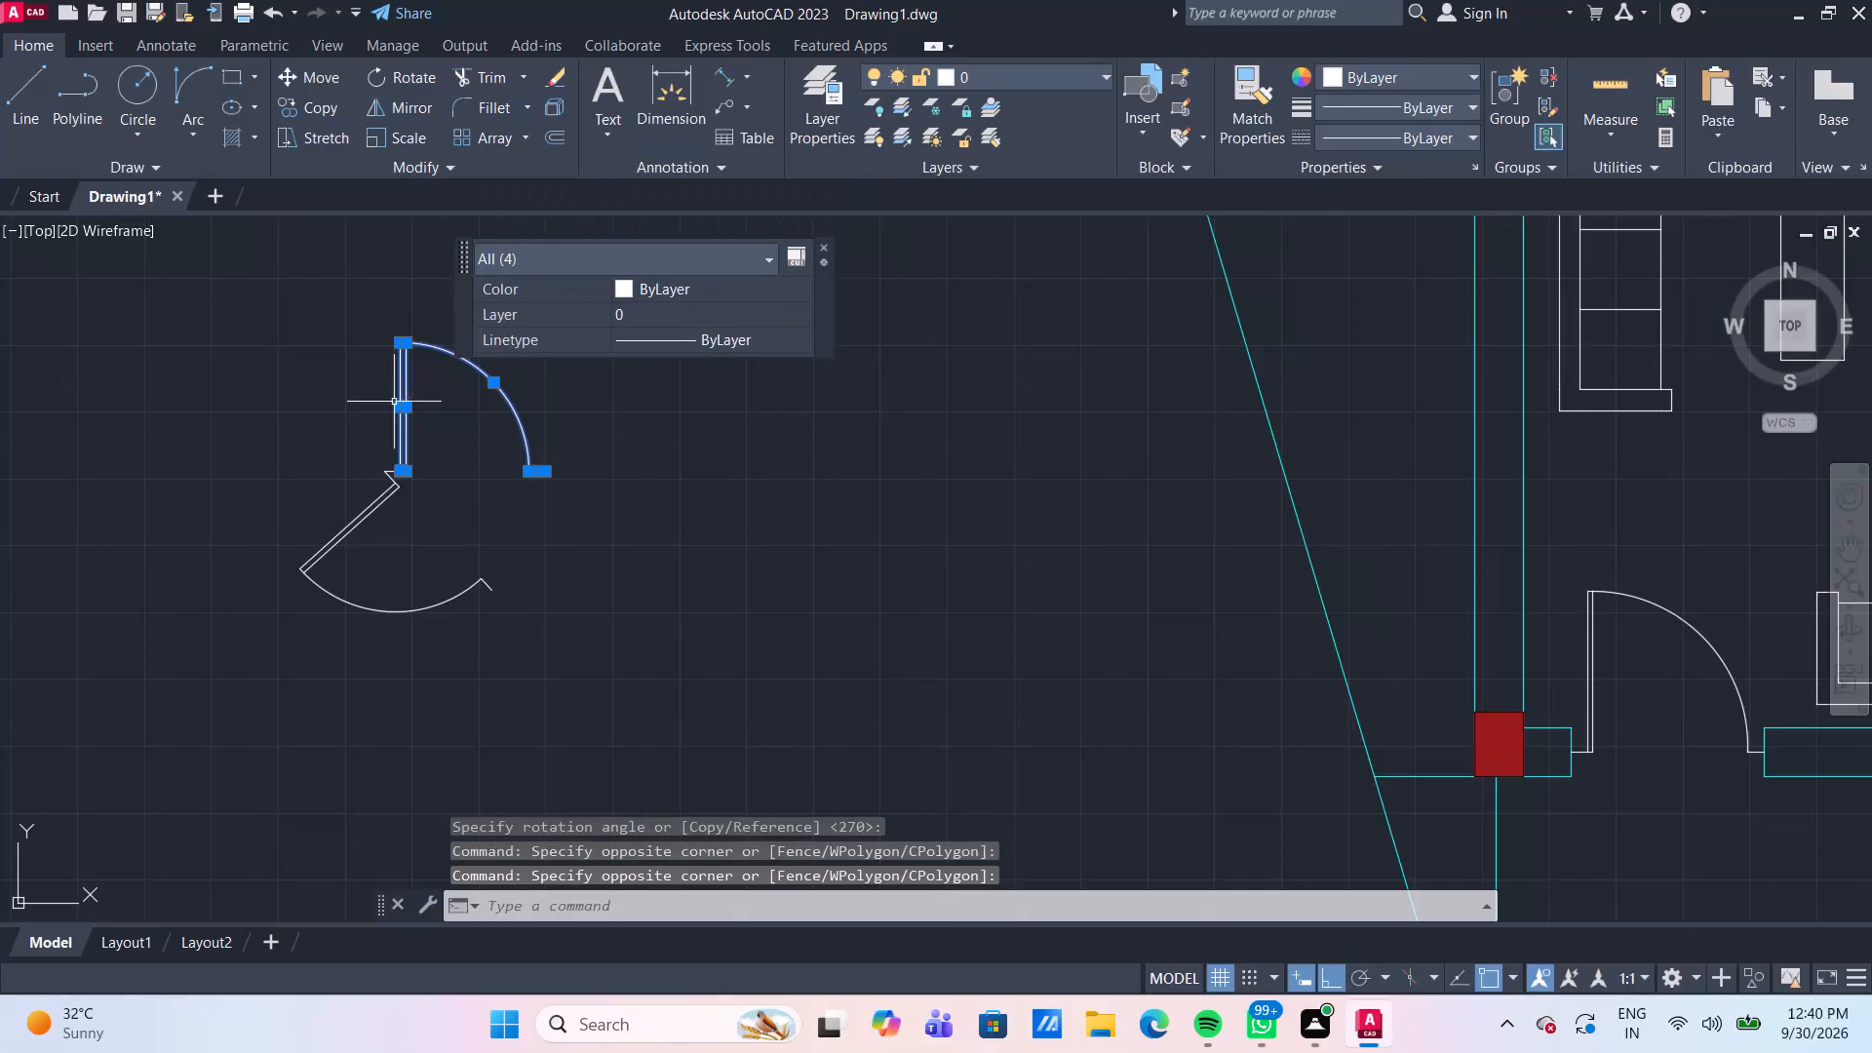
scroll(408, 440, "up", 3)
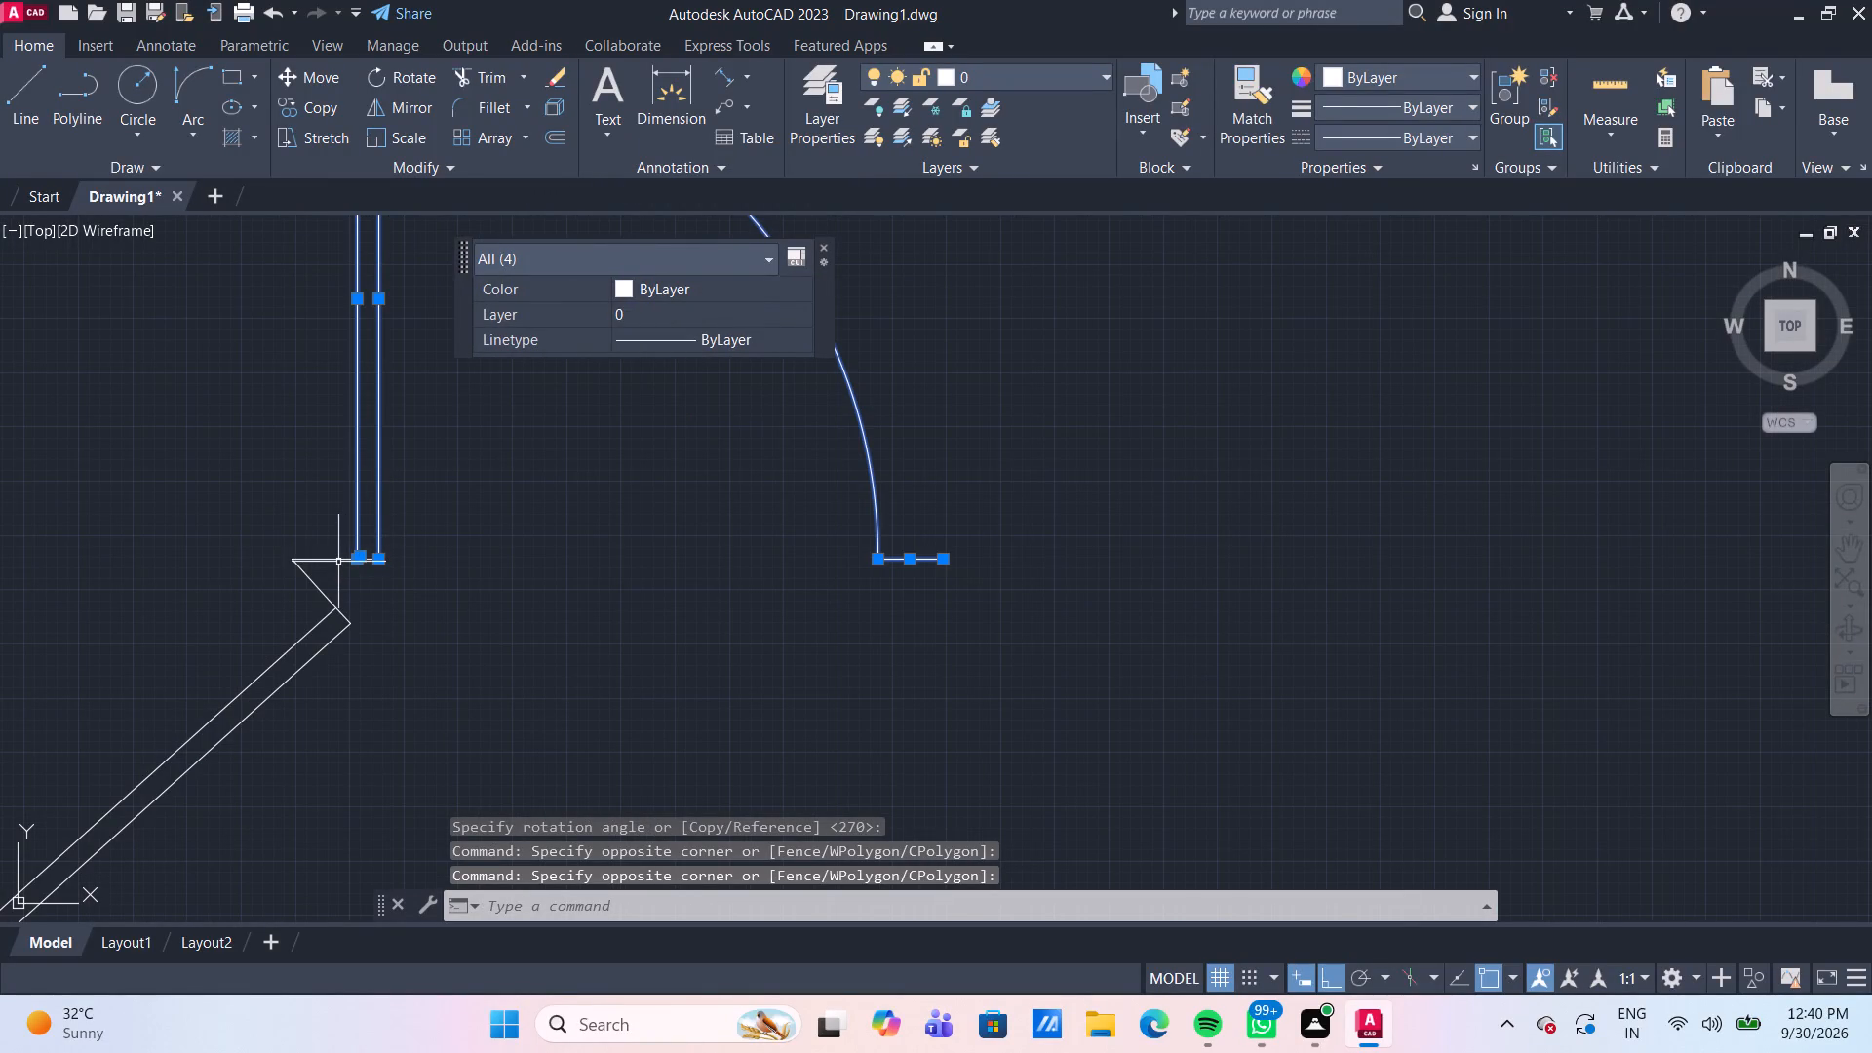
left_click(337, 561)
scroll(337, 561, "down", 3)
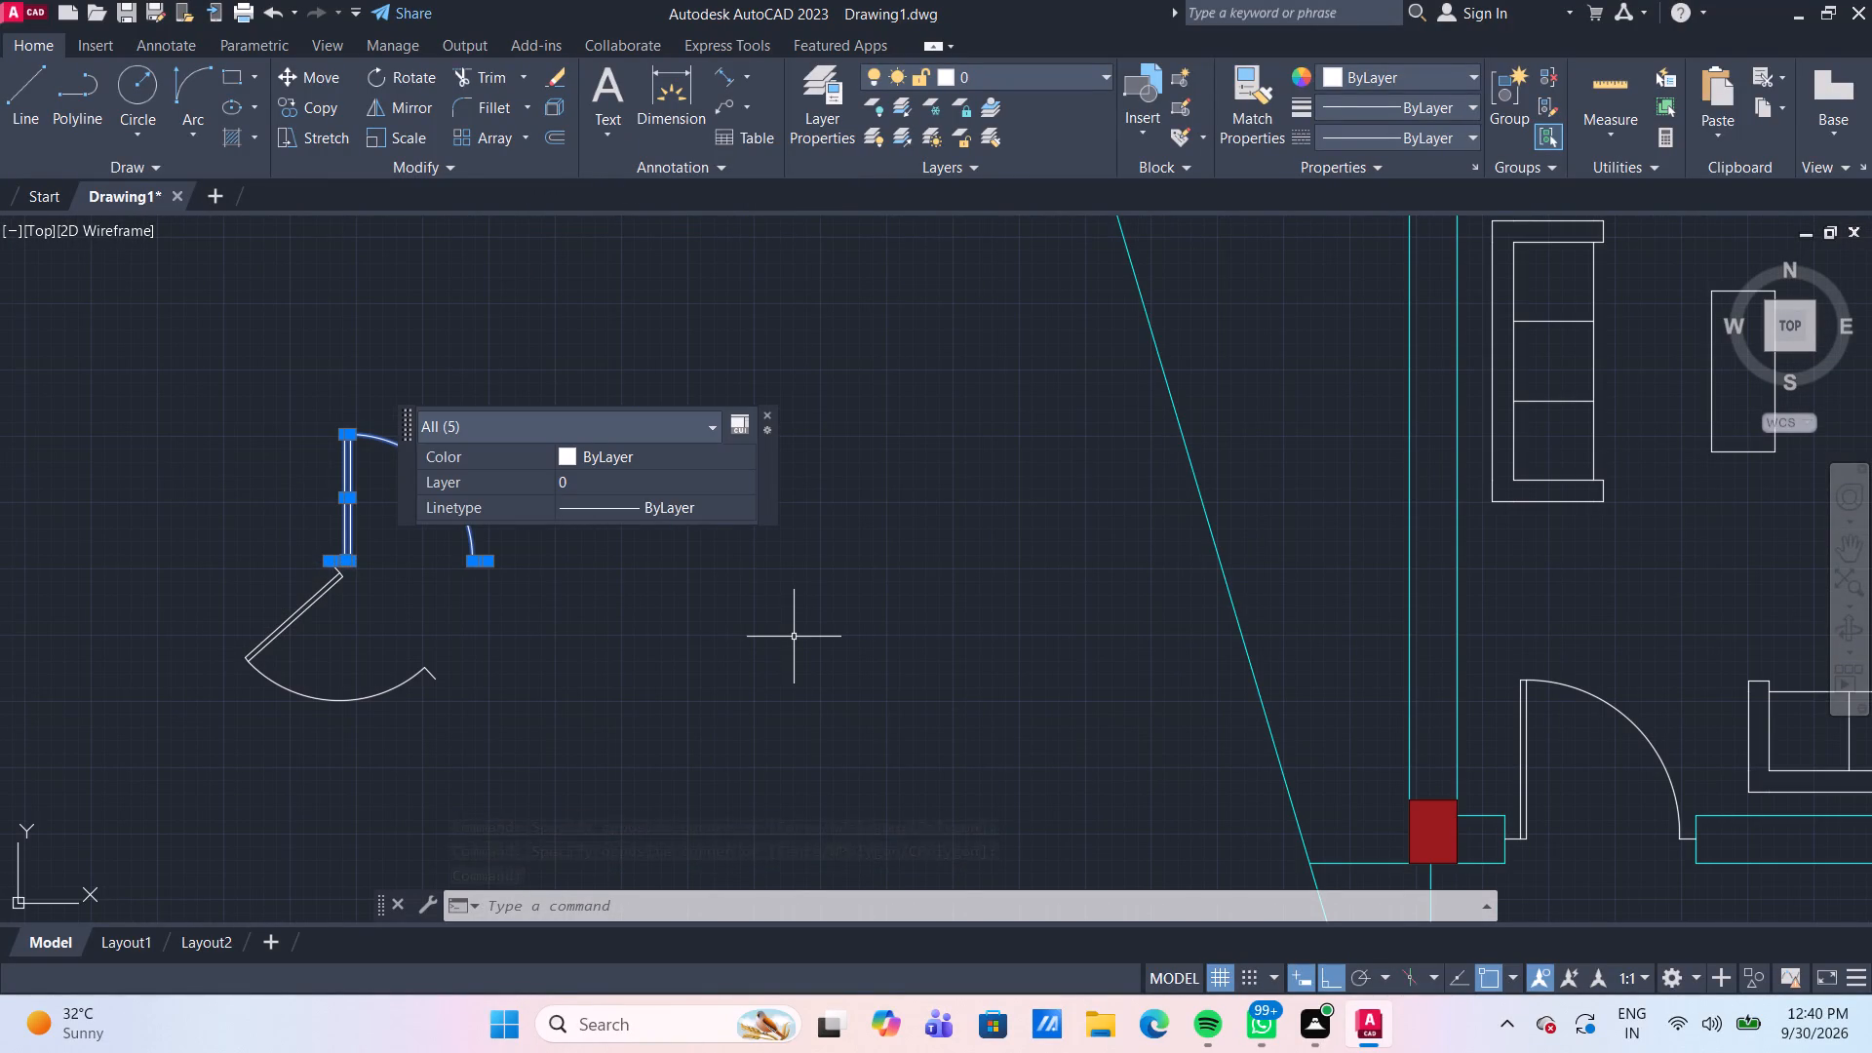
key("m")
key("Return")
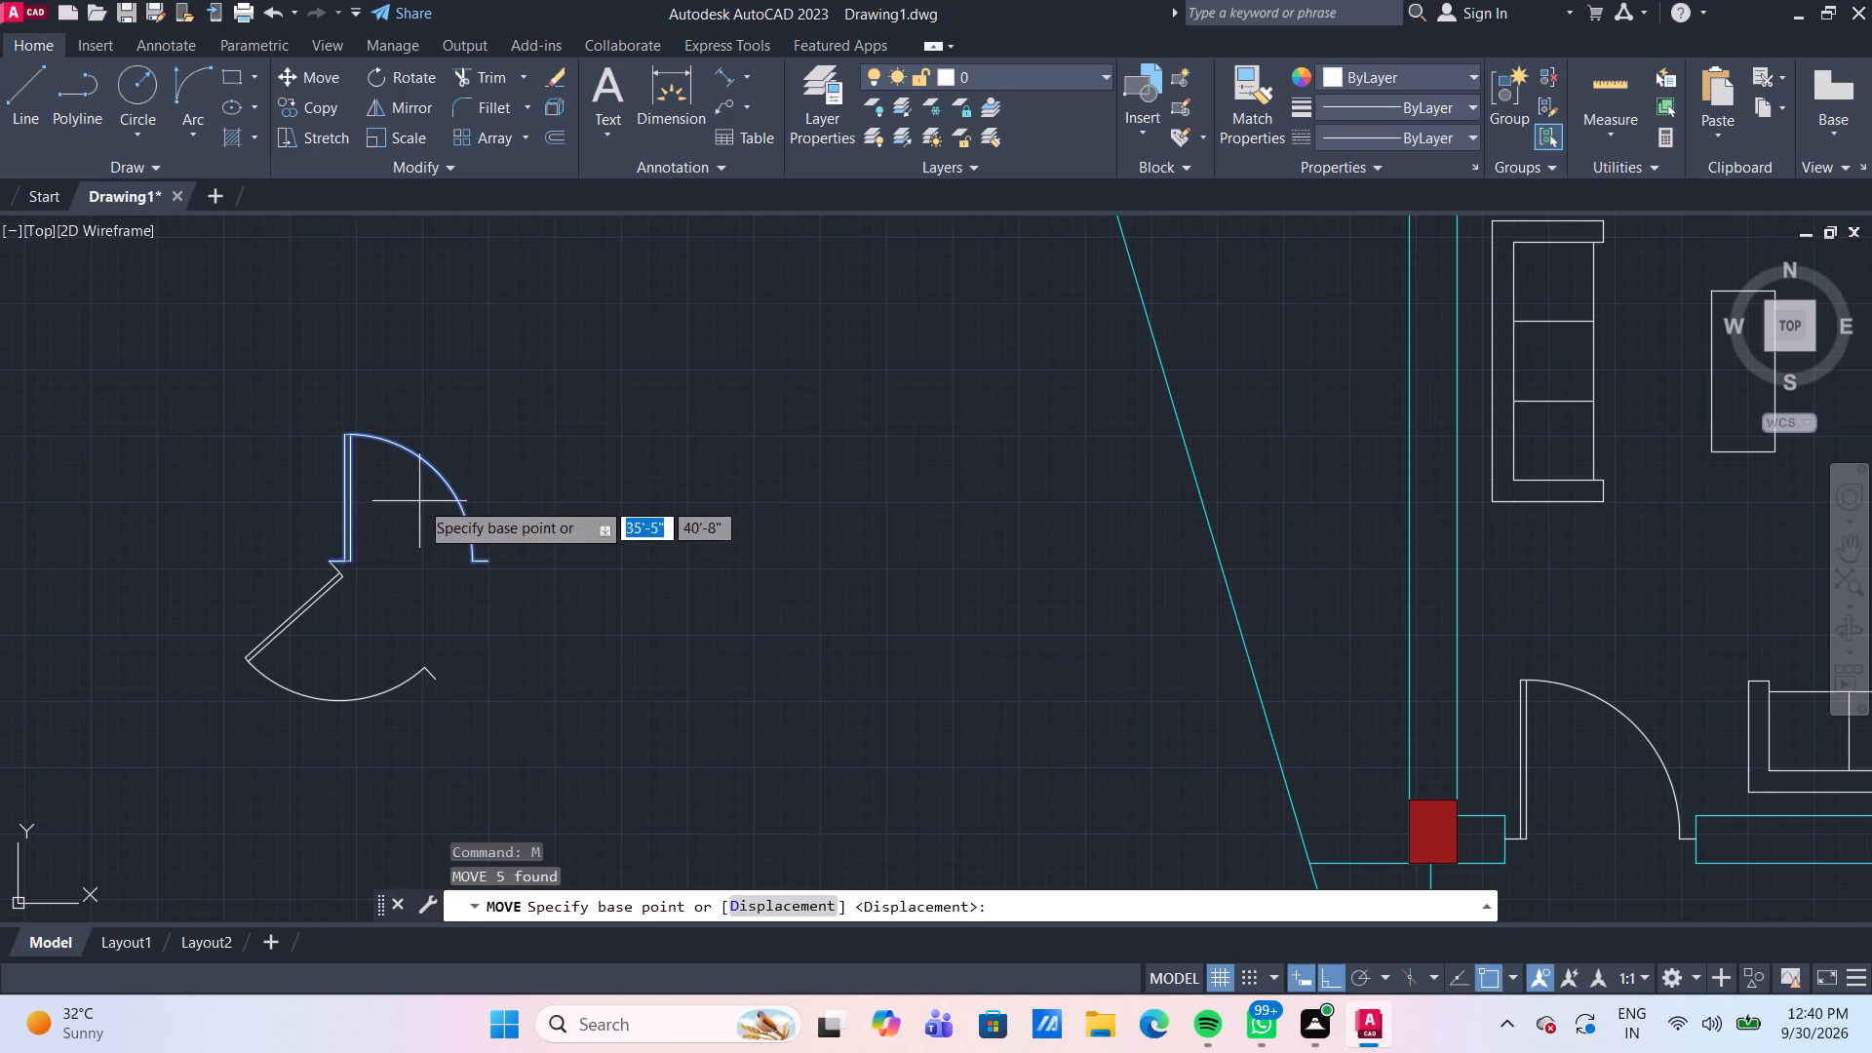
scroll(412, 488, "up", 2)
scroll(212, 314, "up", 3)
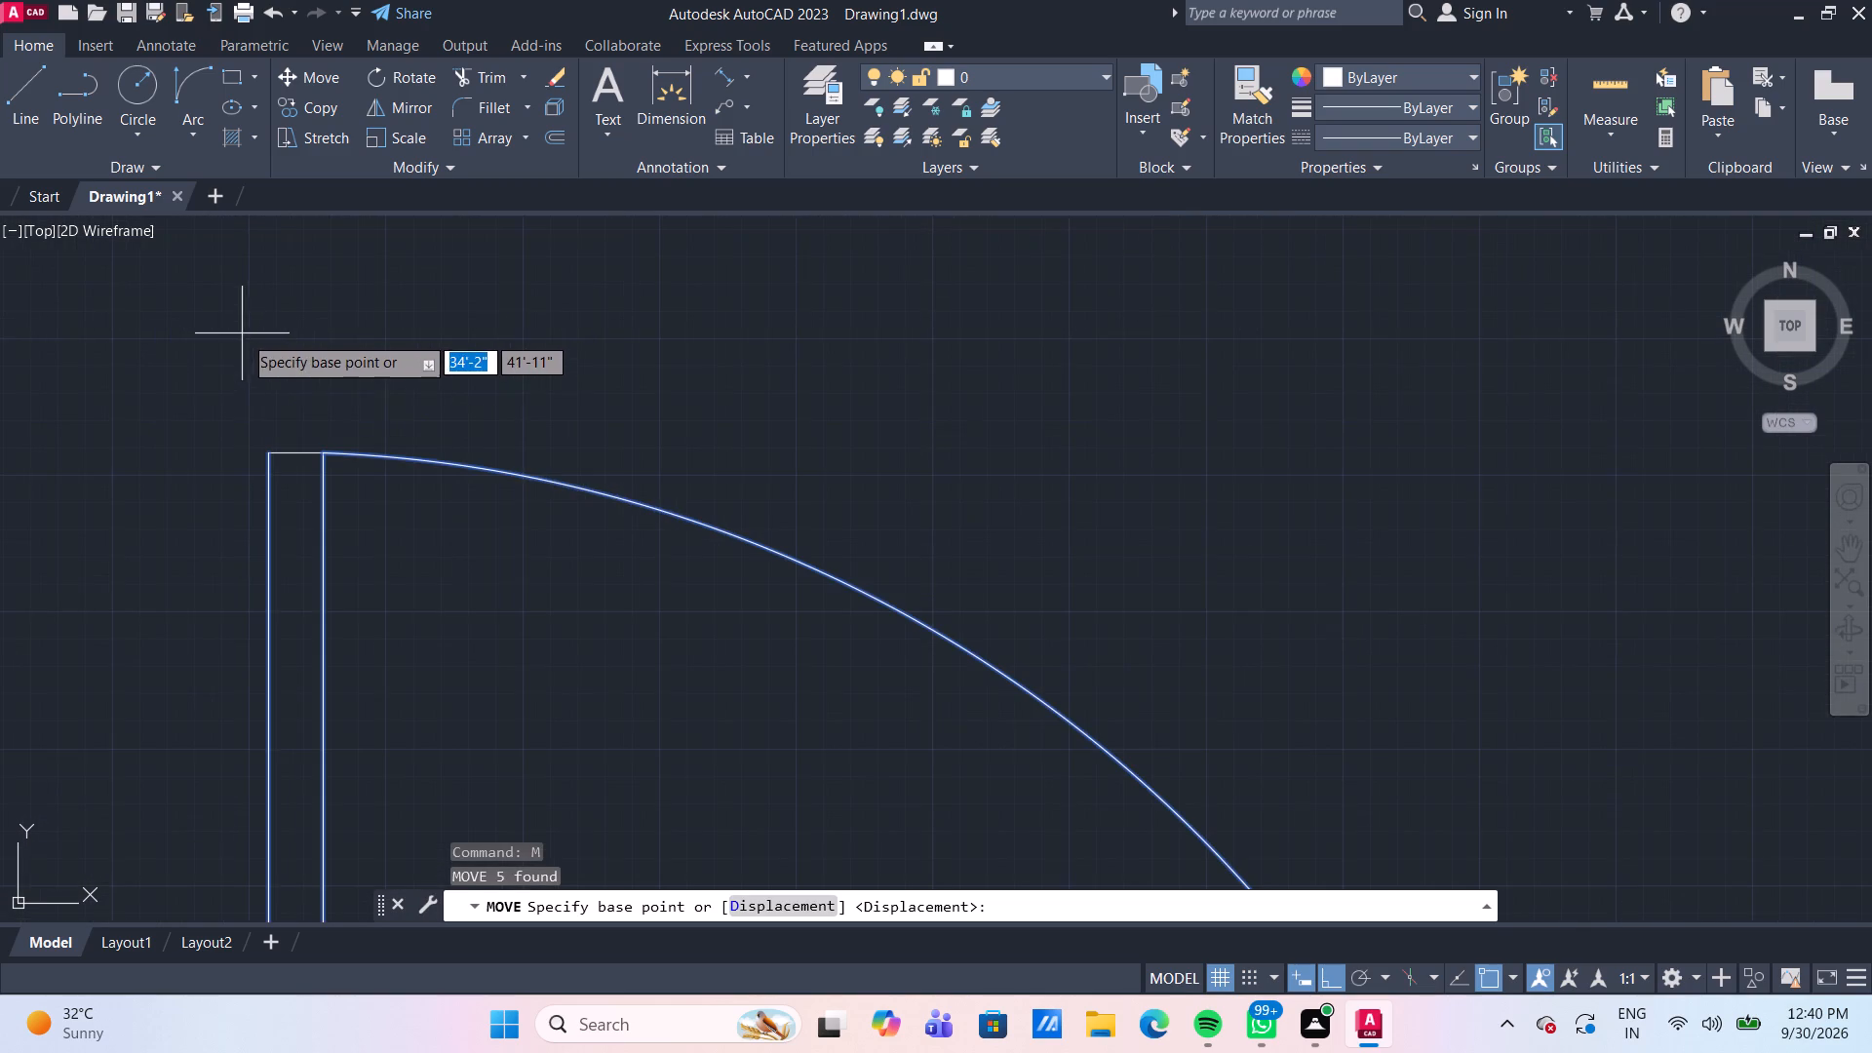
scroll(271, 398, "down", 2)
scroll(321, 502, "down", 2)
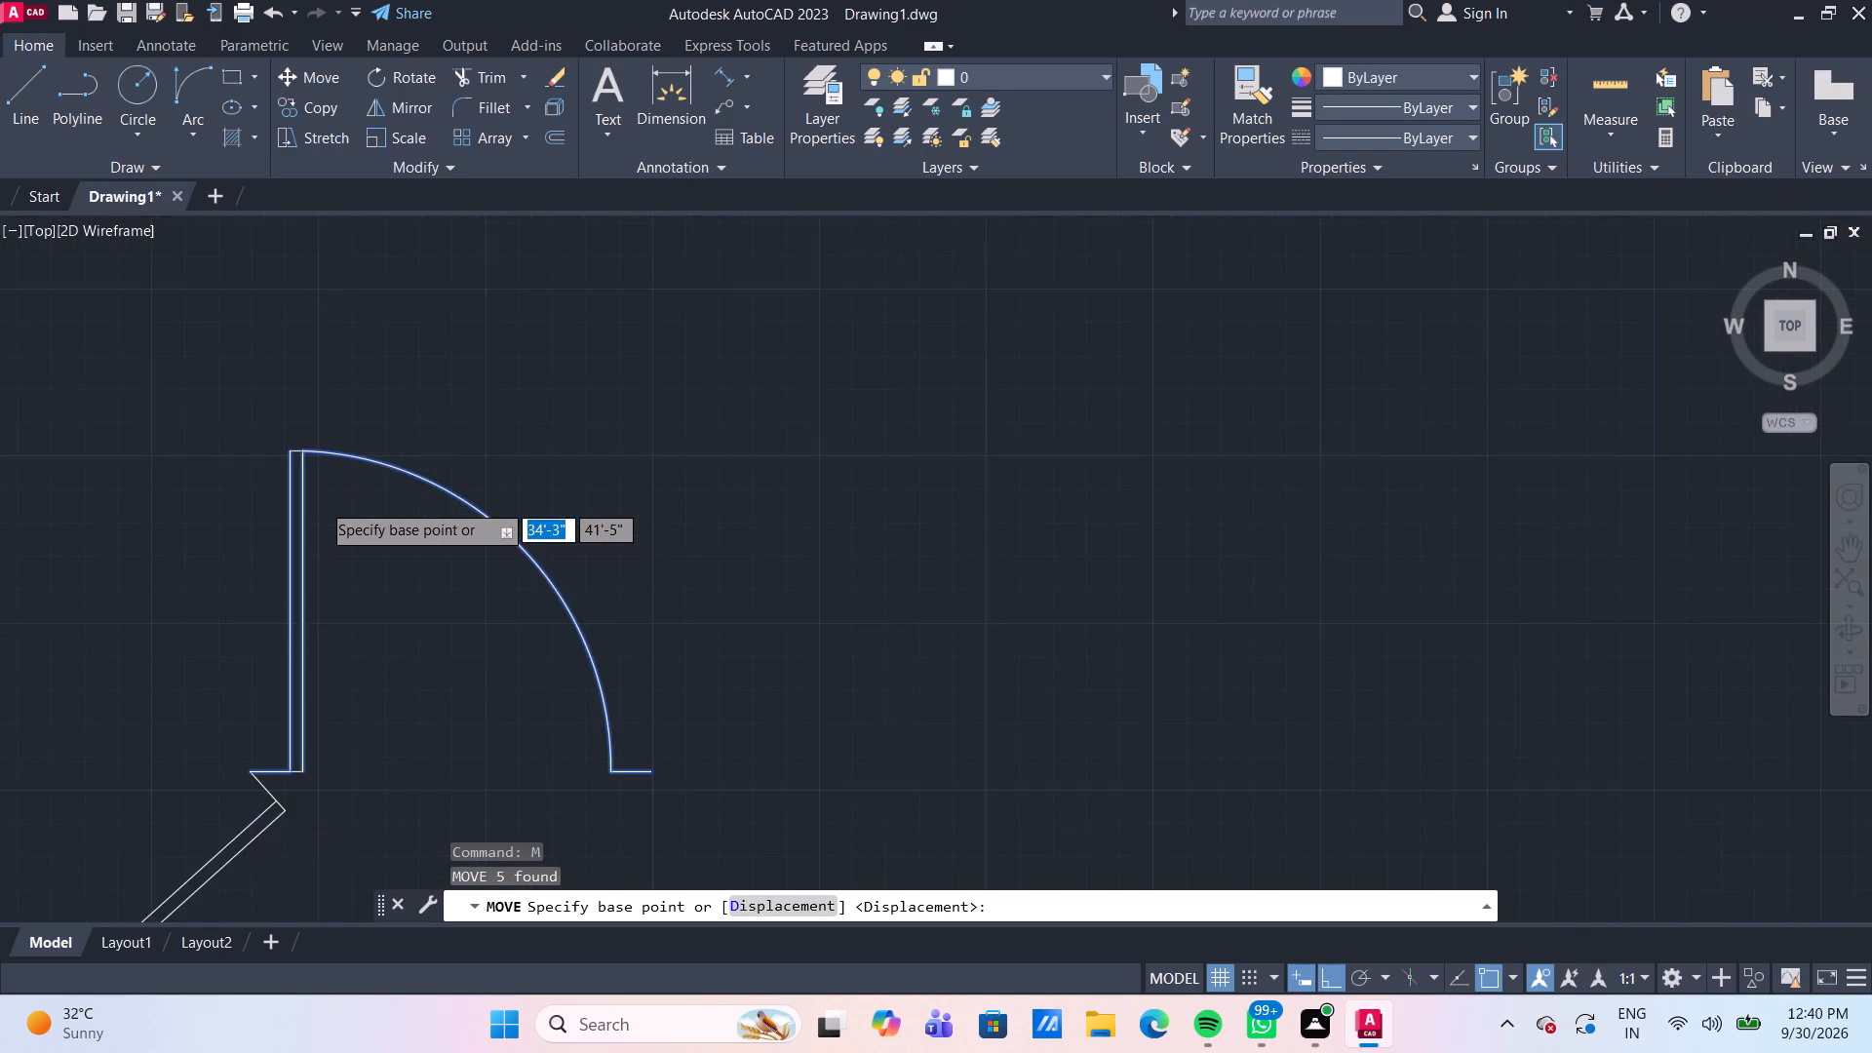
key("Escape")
Move the upright smaller door by its hinge-side jamb end into the opening of the small room above the lower bedroom.
left_click(545, 677)
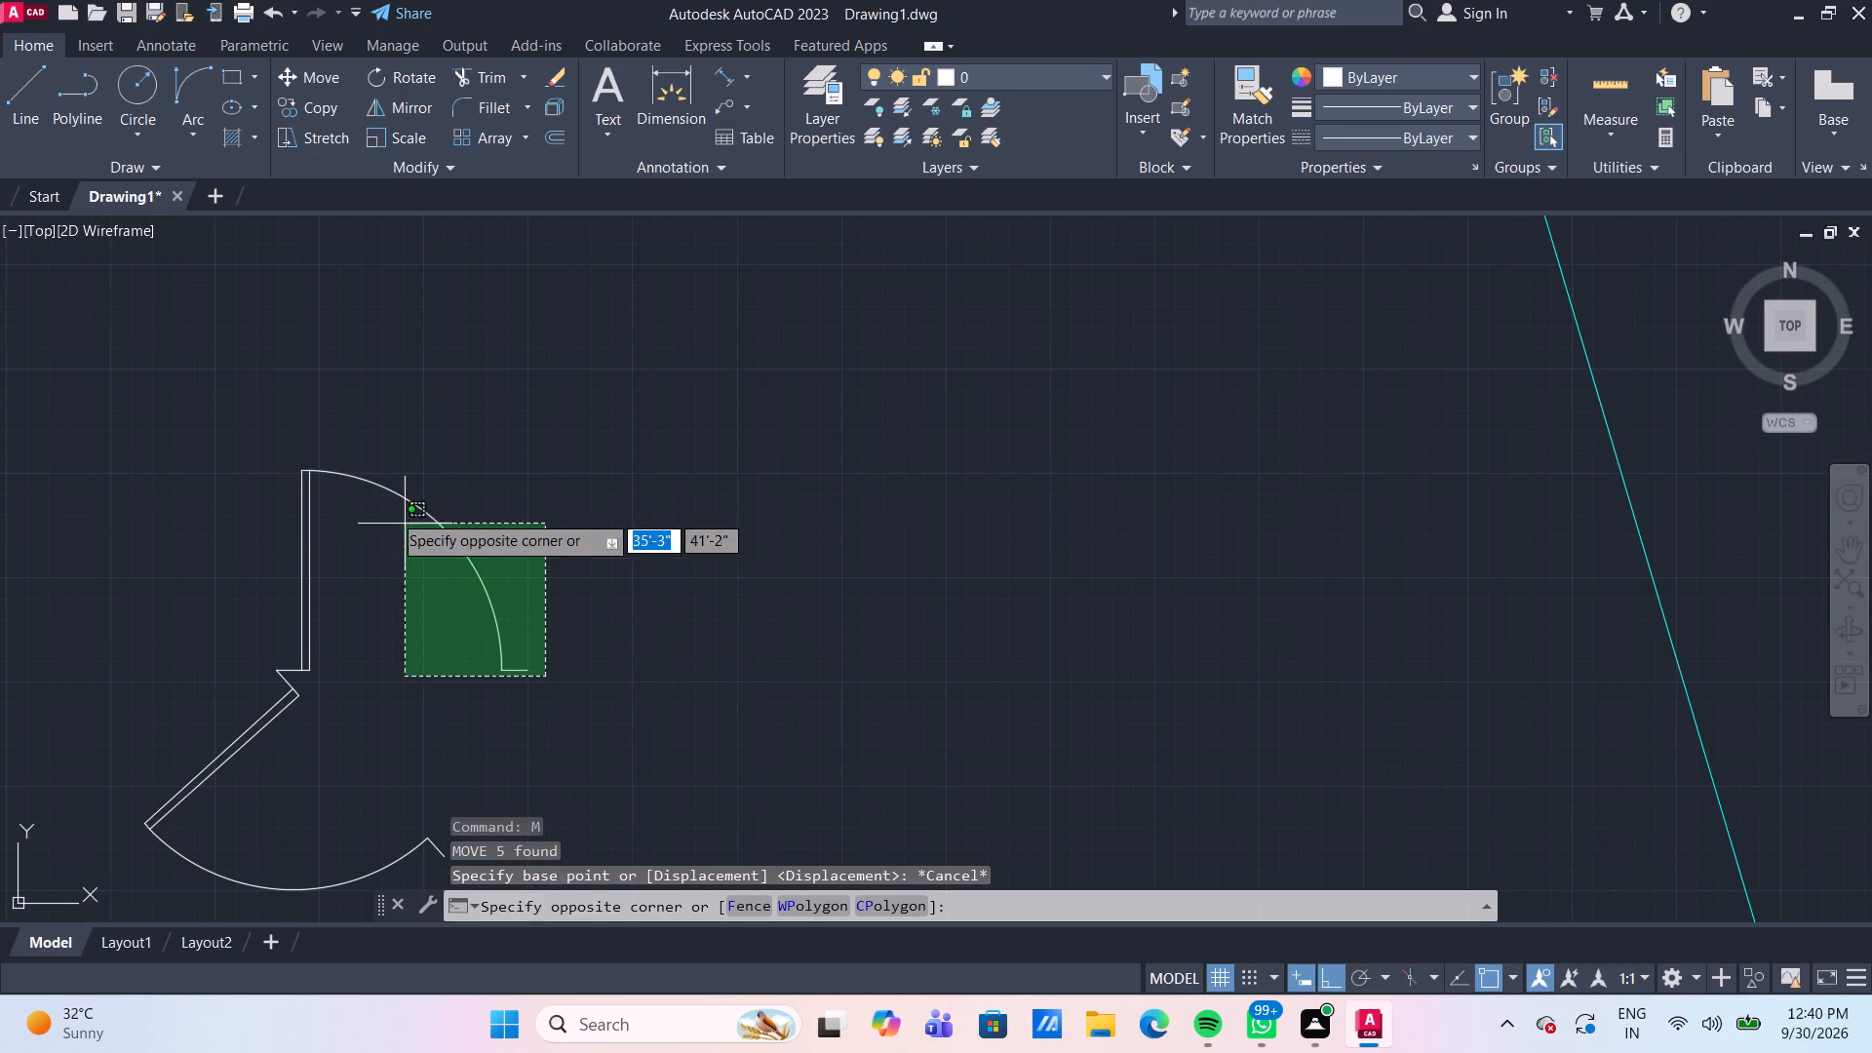
left_click(292, 413)
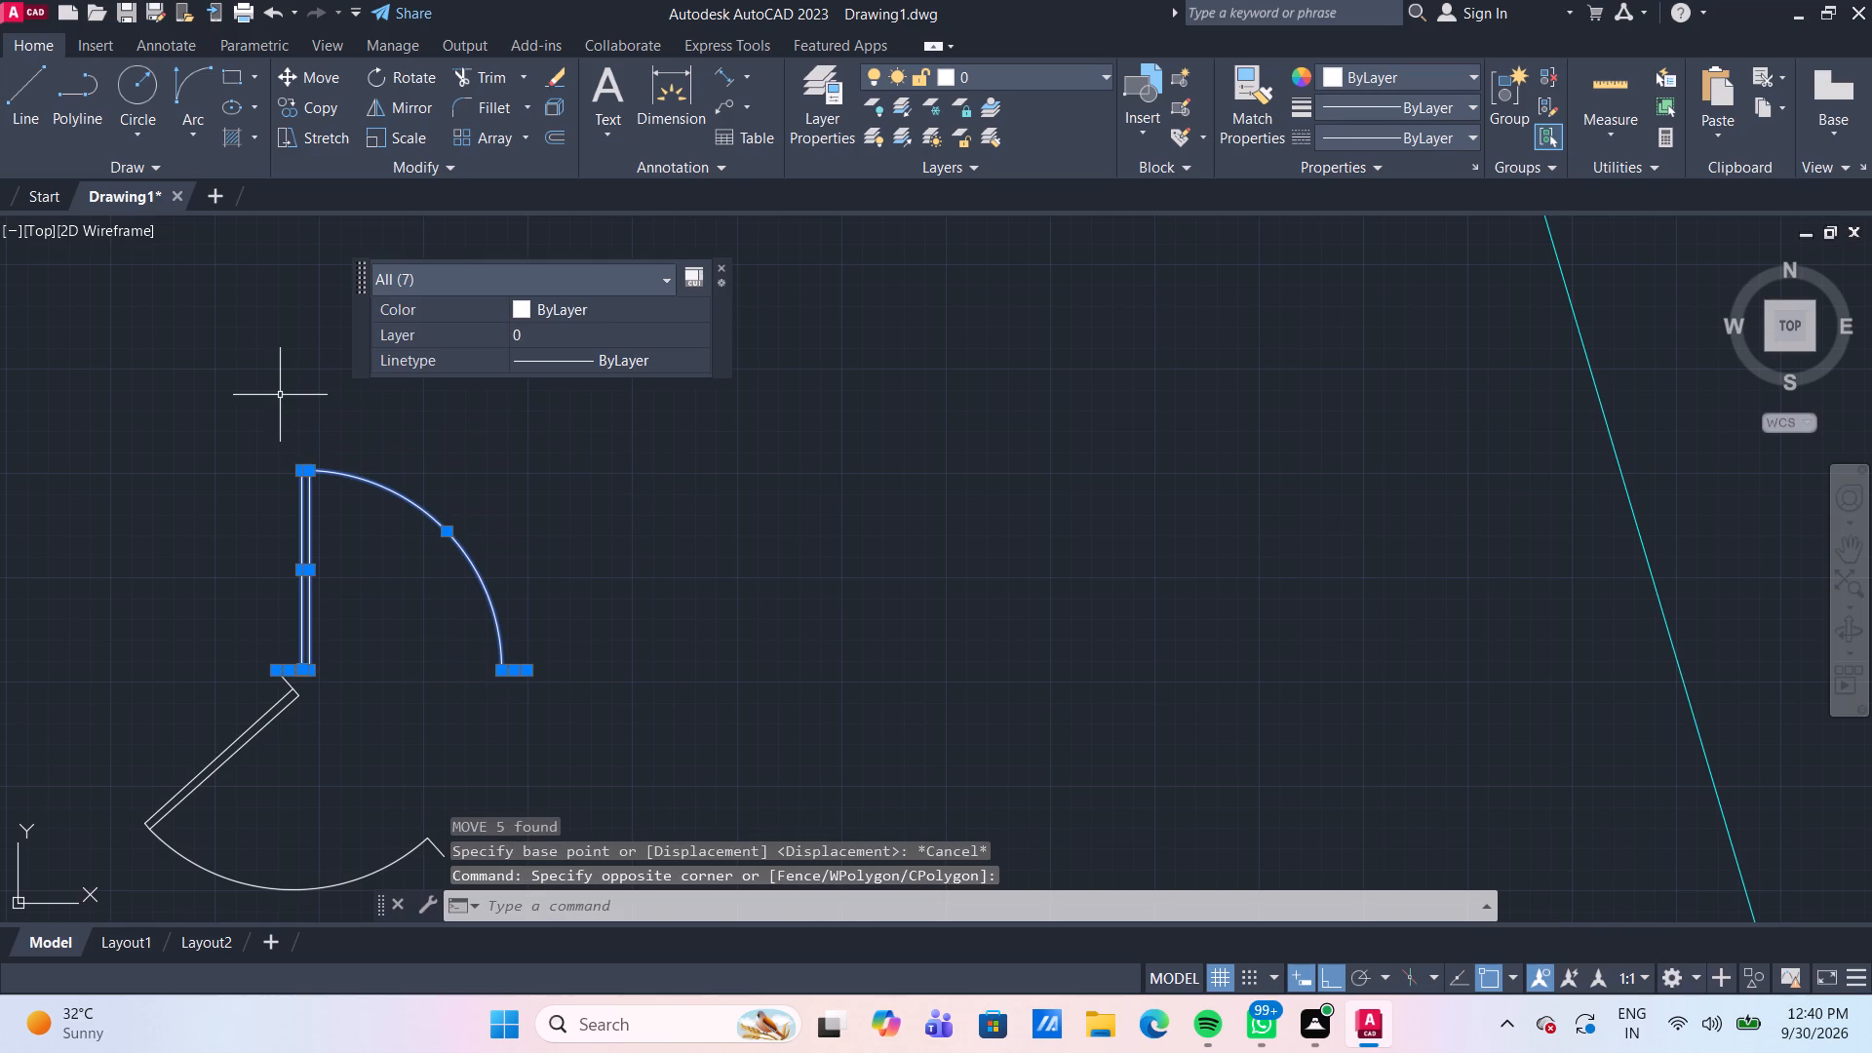
key("m")
key("Return")
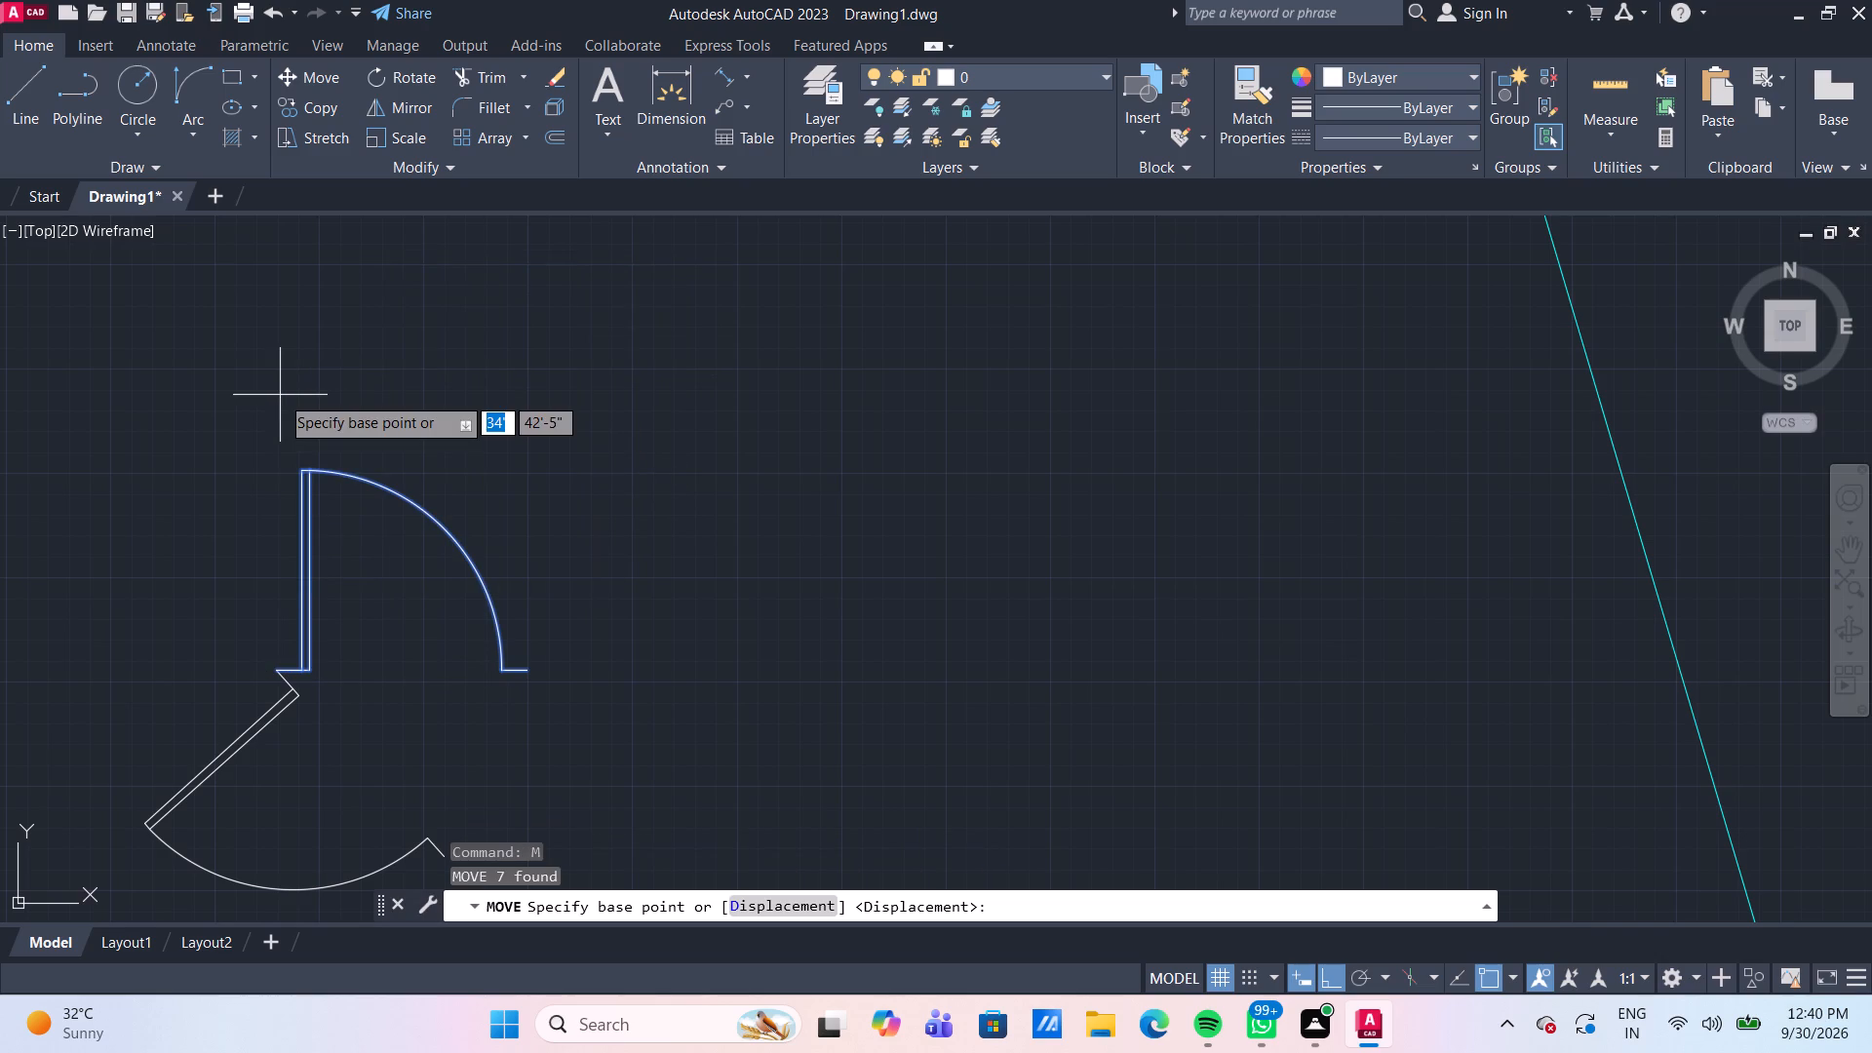
scroll(254, 686, "up", 3)
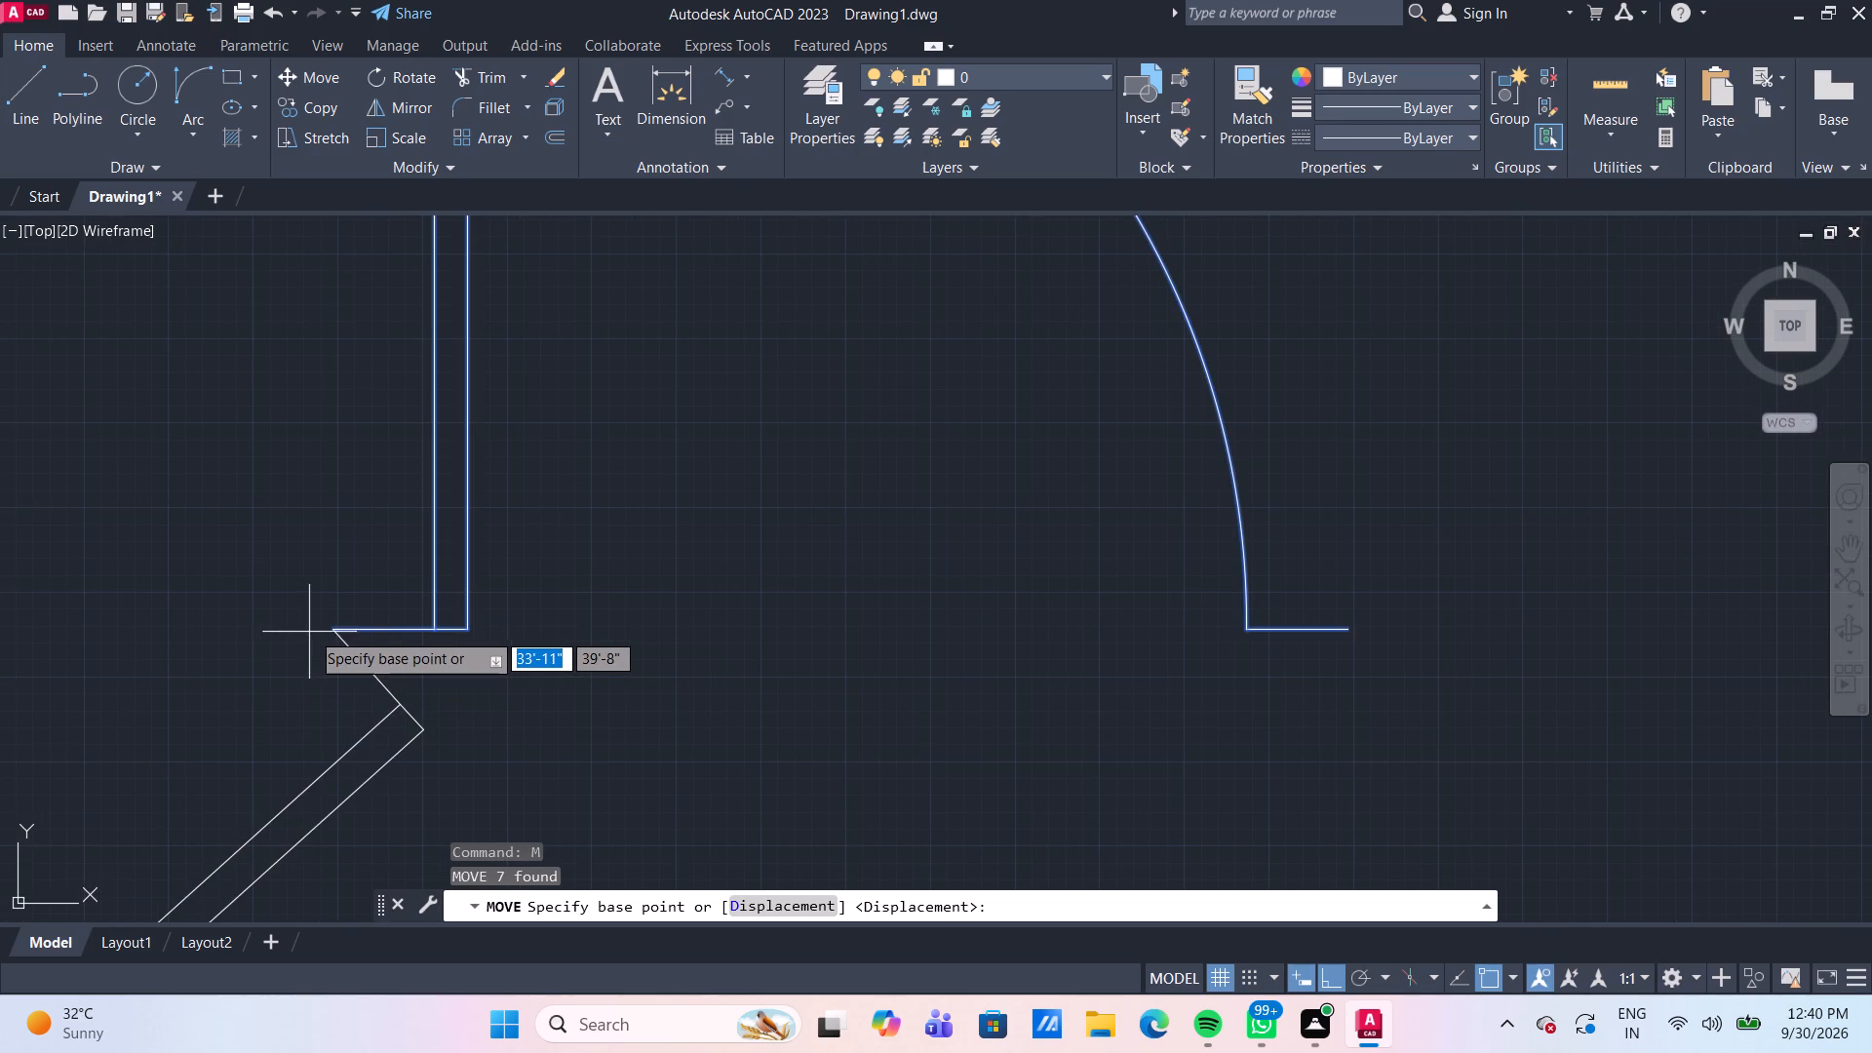
left_click(337, 629)
scroll(340, 630, "down", 4)
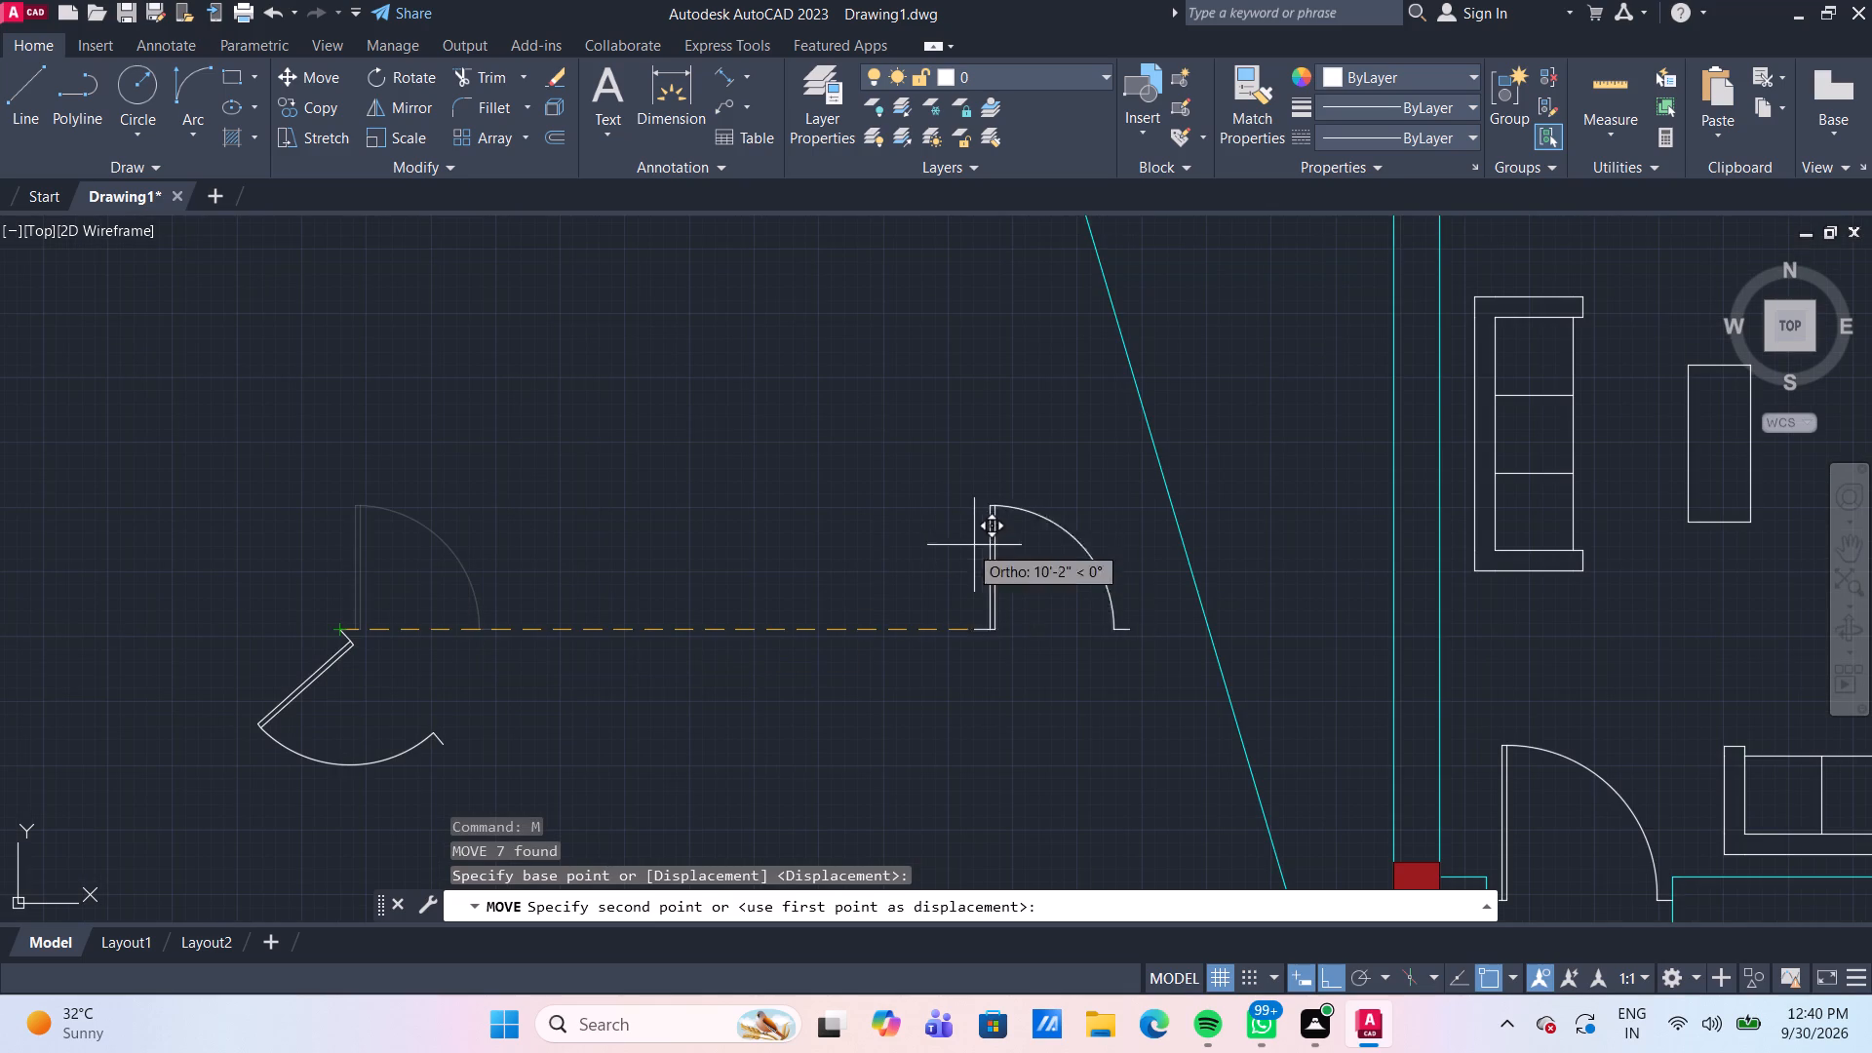
middle_click_drag(1263, 518, 873, 415)
scroll(821, 438, "down", 4)
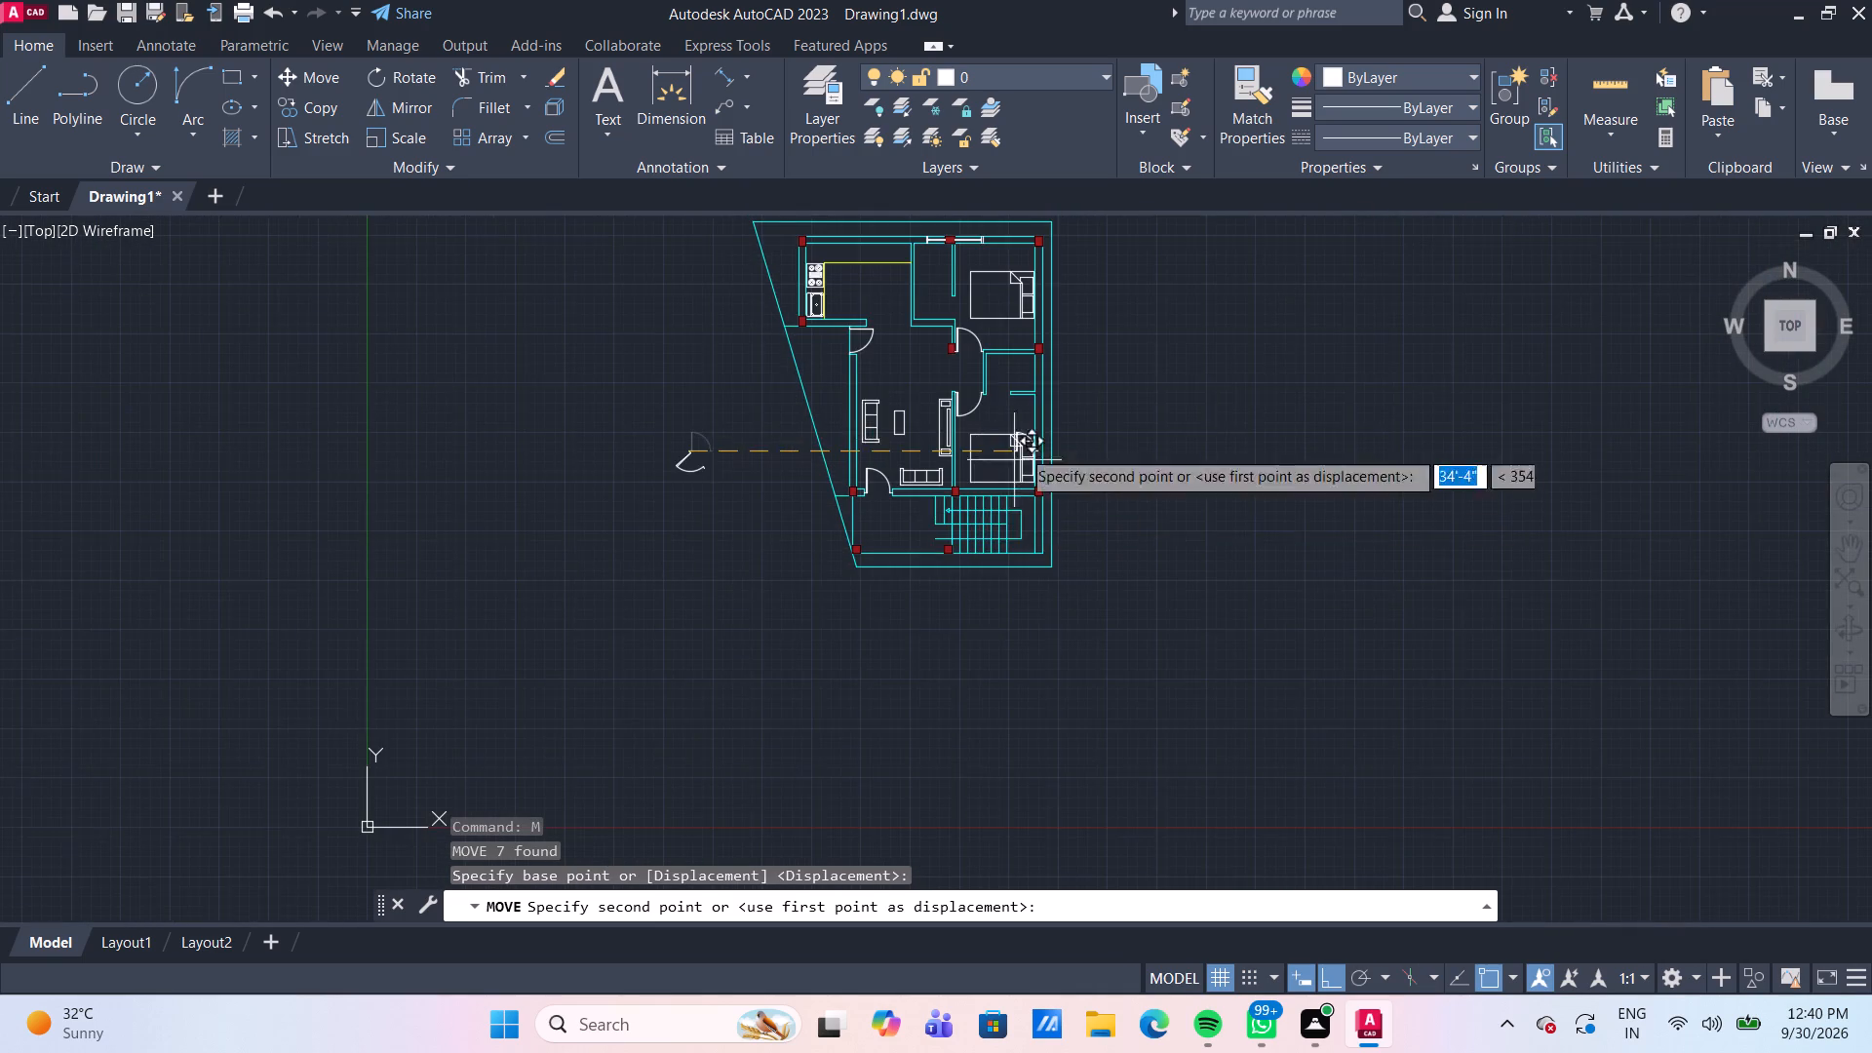
scroll(1033, 363, "up", 3)
scroll(925, 469, "up", 3)
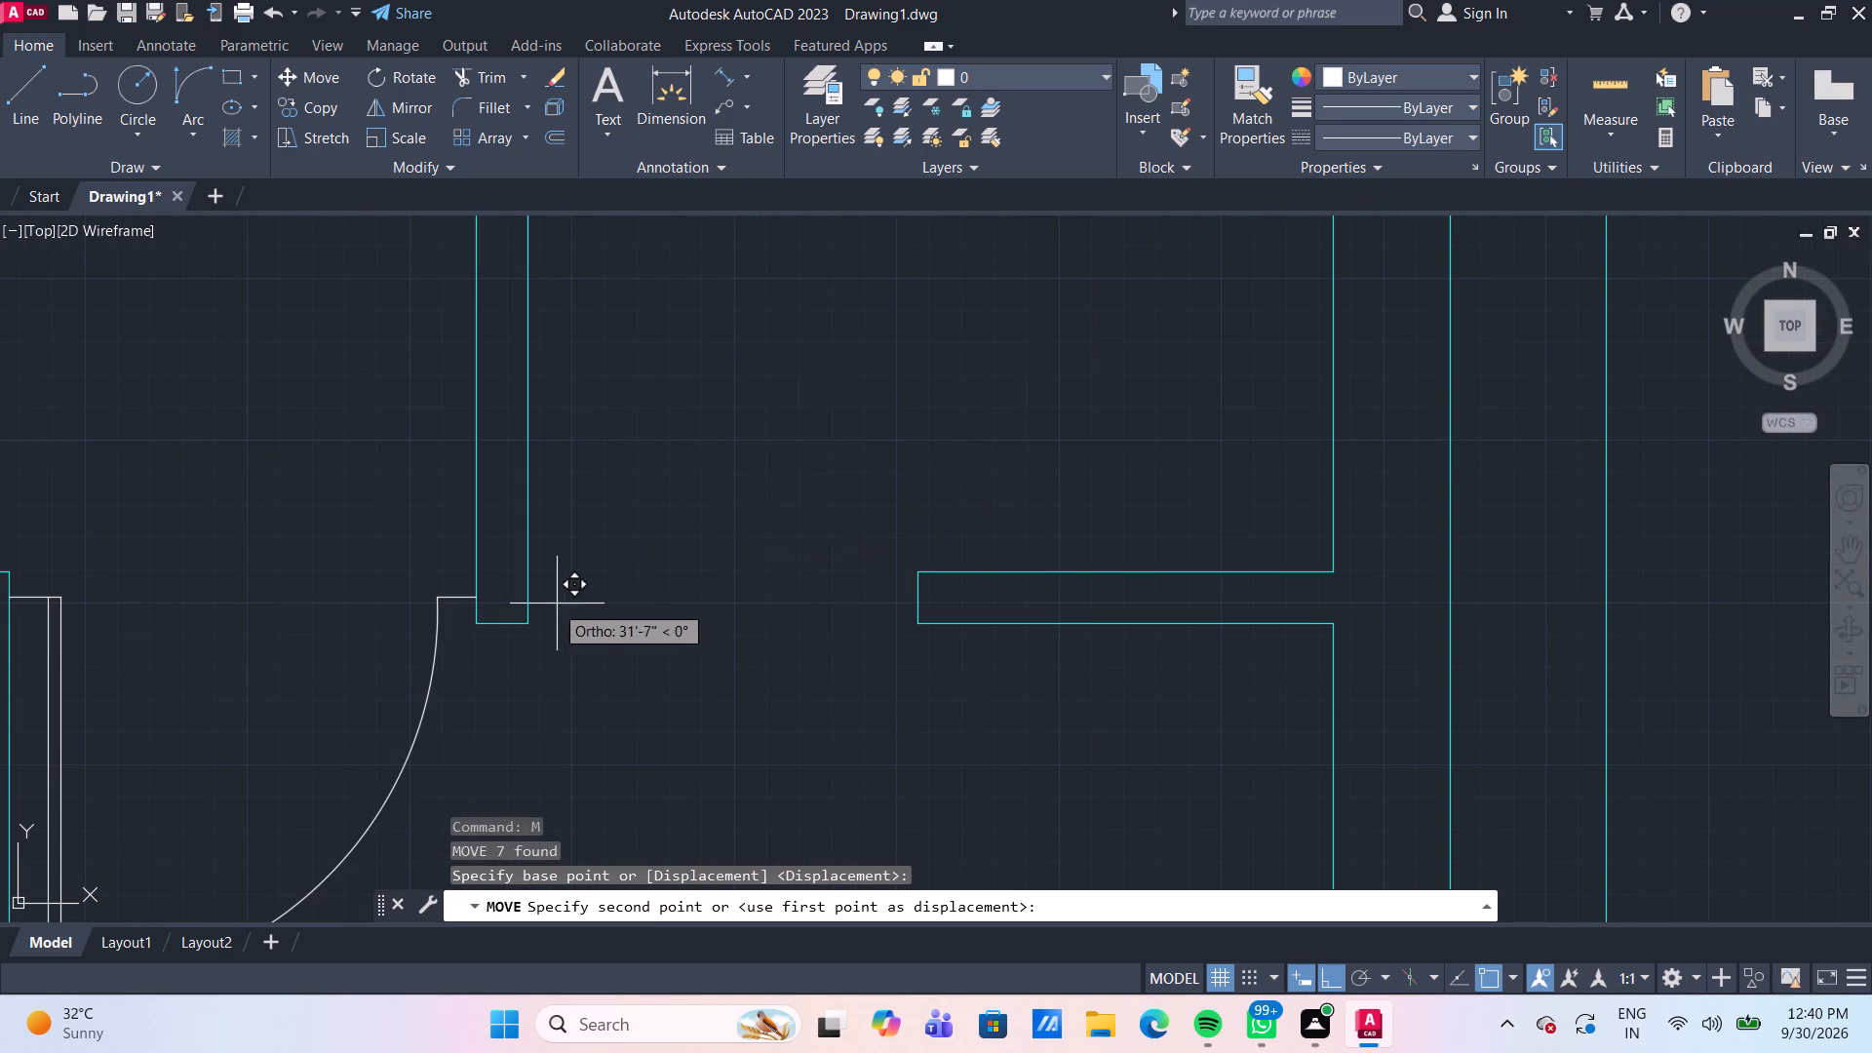
left_click(526, 594)
With Ortho off, rotate the remaining tilted loose door about its hinge-side jamb end until its leaf lies nearly horizontal.
scroll(526, 594, "down", 3)
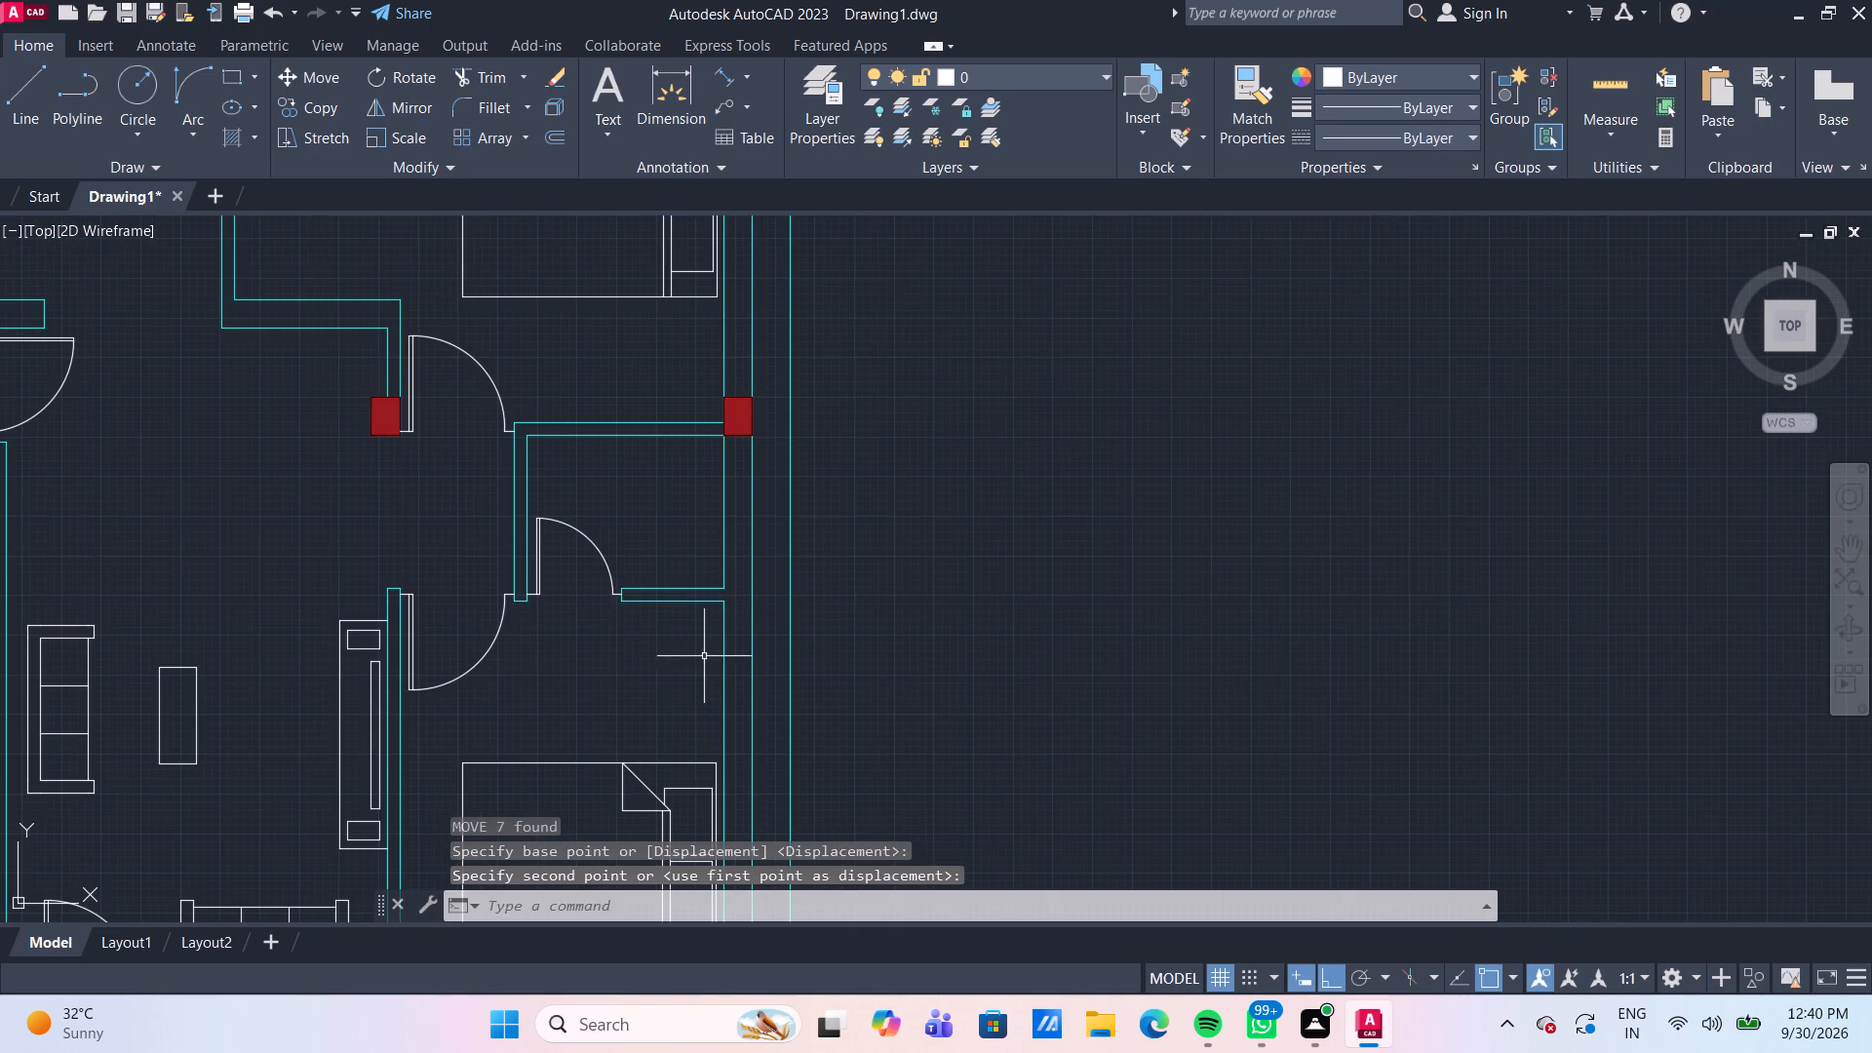
middle_click_drag(552, 666, 592, 595)
scroll(592, 595, "down", 3)
scroll(386, 633, "up", 2)
middle_click_drag(350, 686, 424, 653)
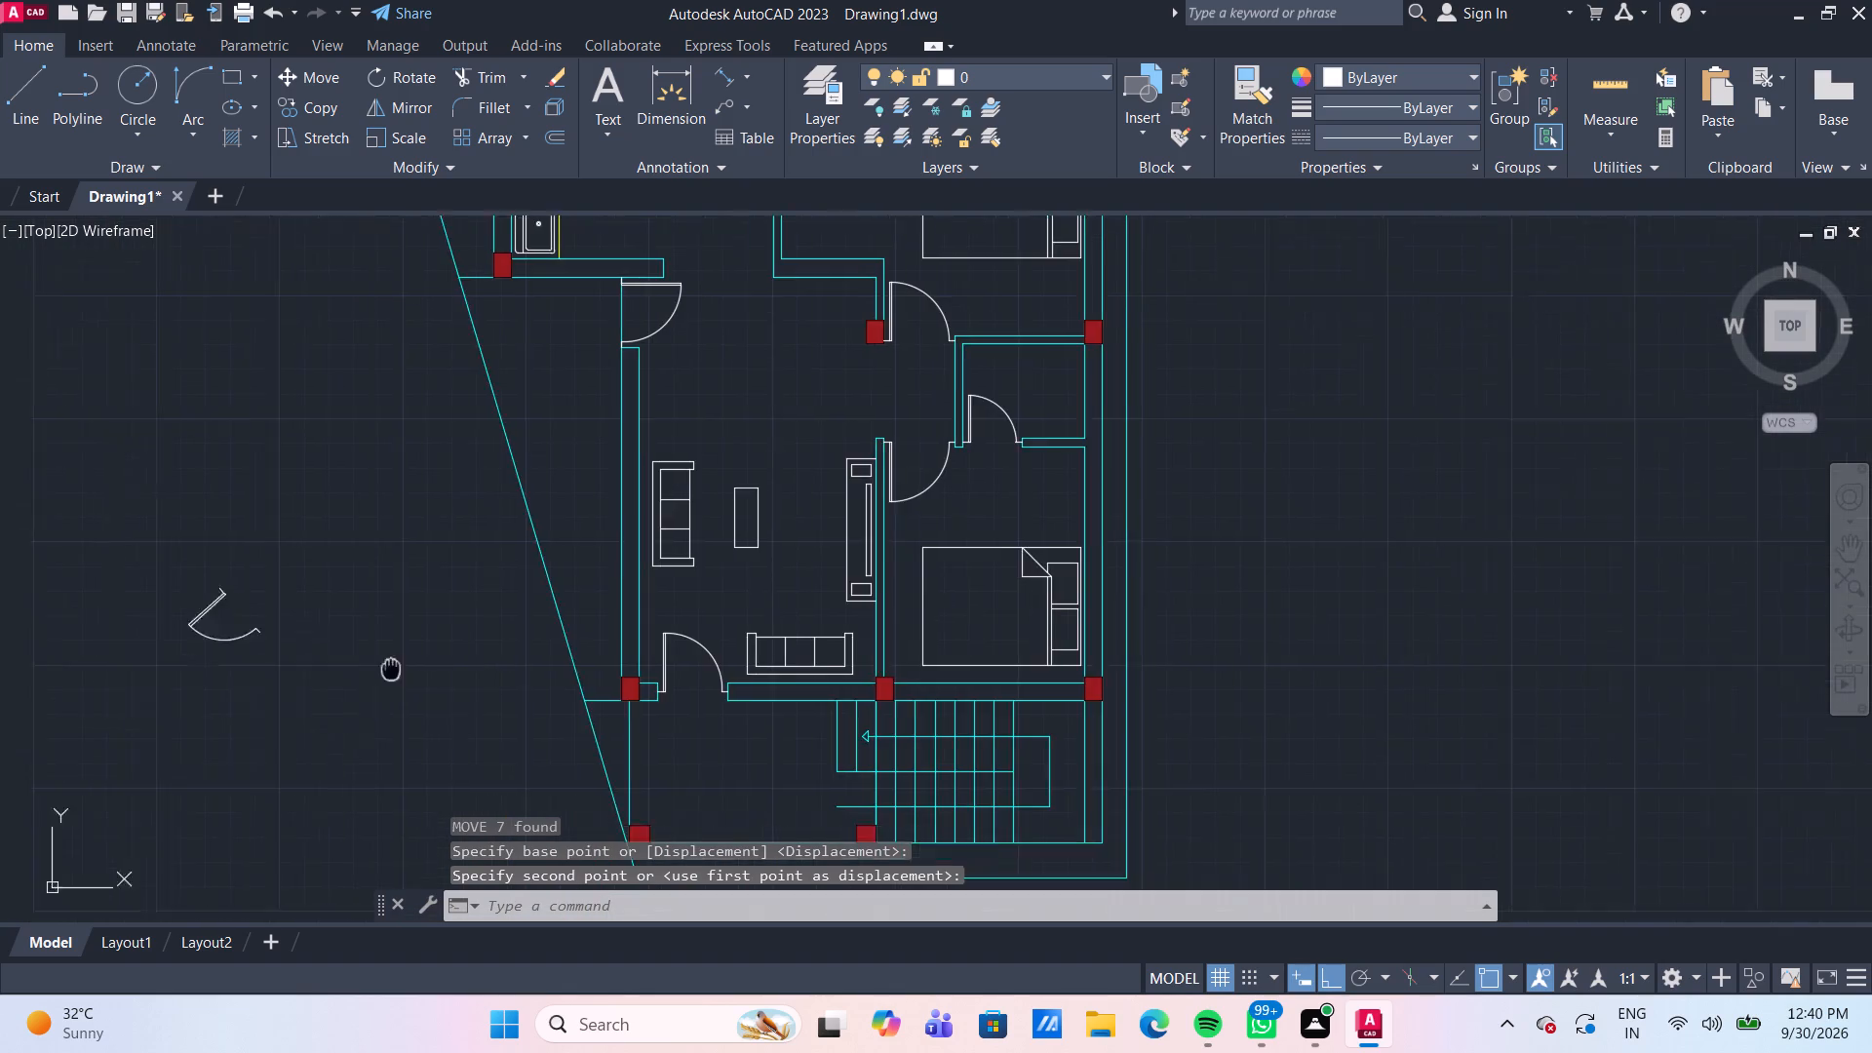
middle_click_drag(424, 653, 502, 625)
scroll(388, 642, "up", 1)
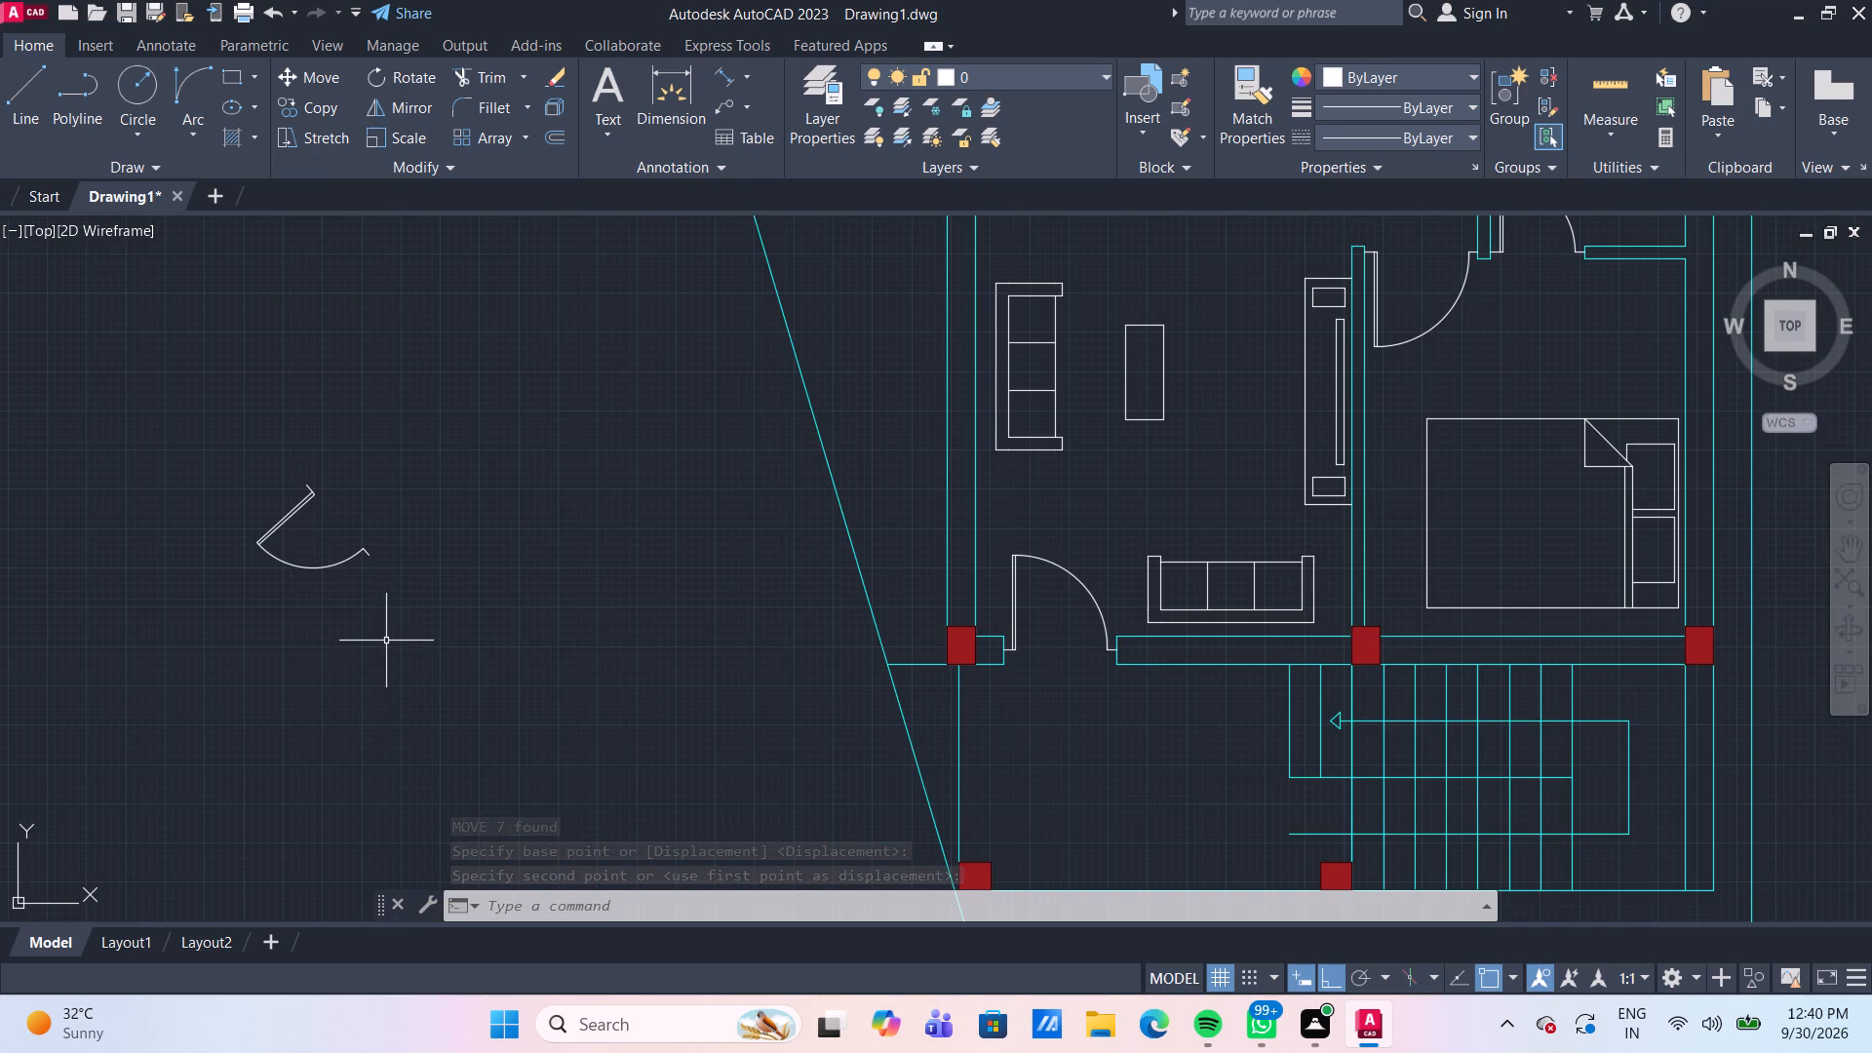
left_click_drag(441, 623, 384, 583)
left_click(163, 438)
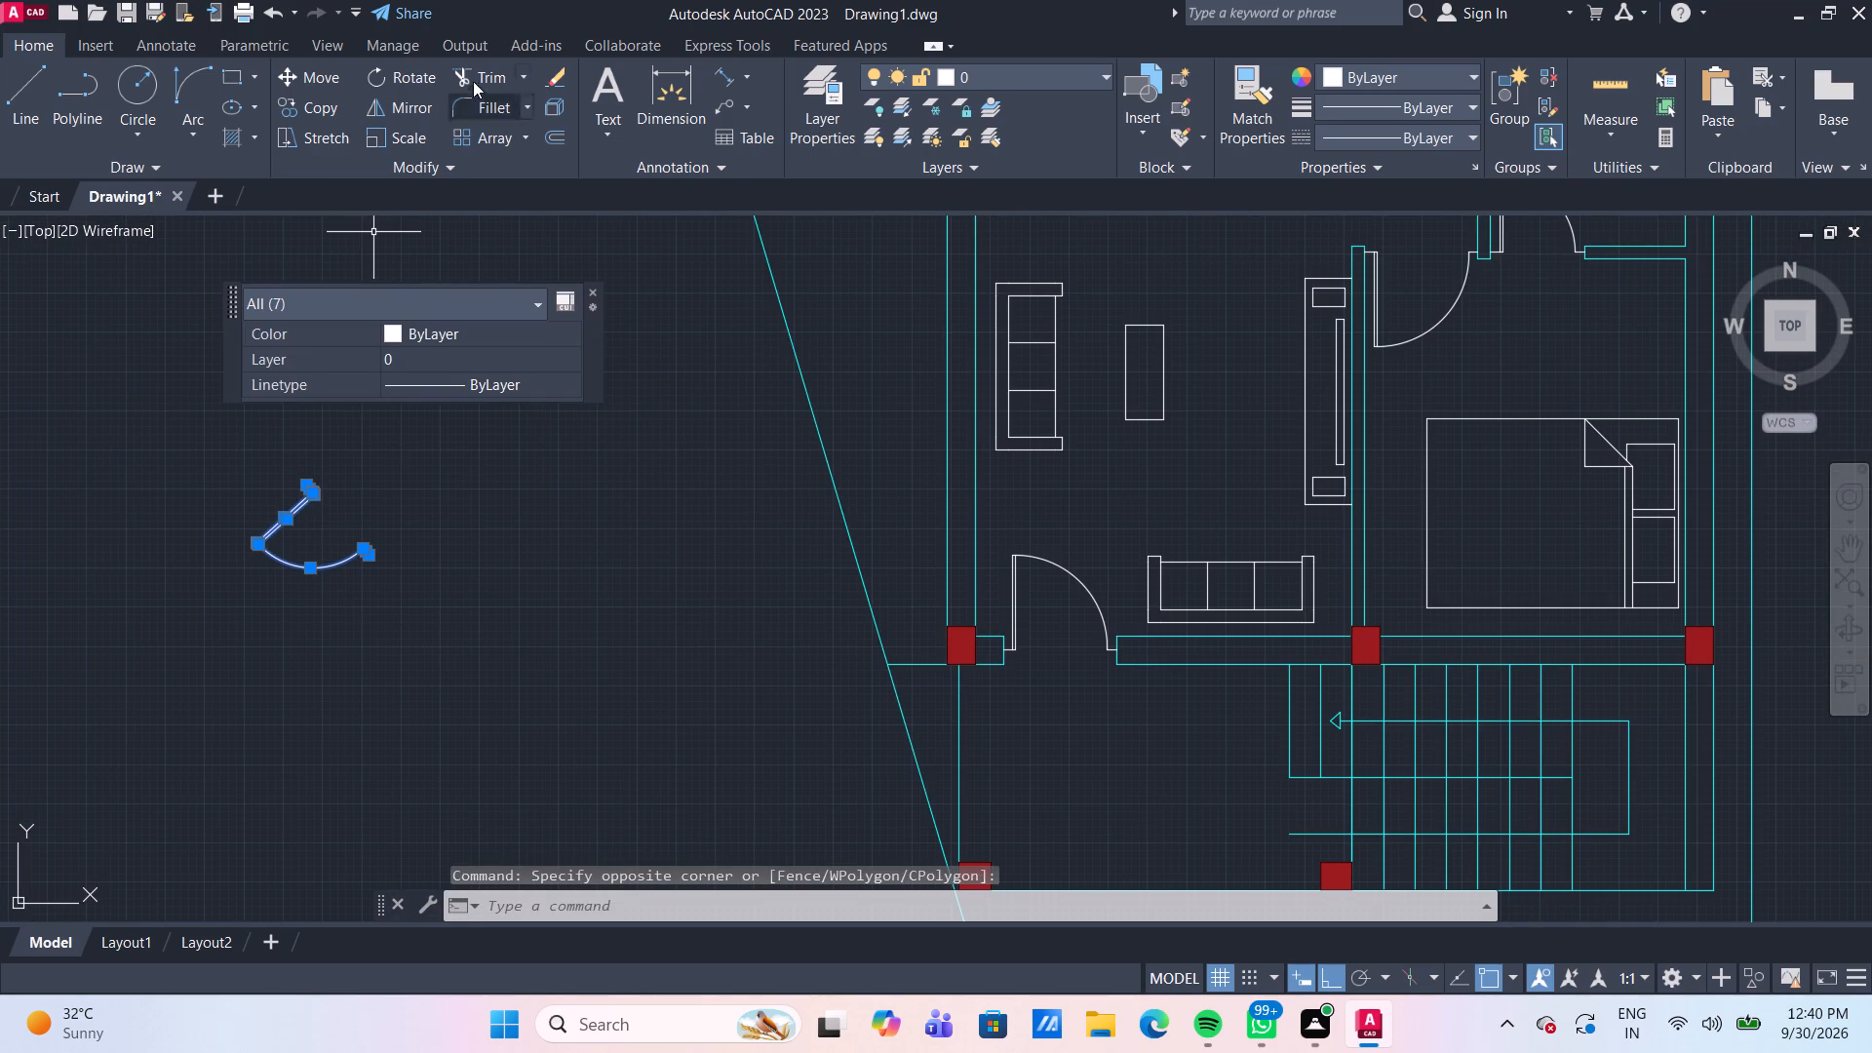
left_click(429, 72)
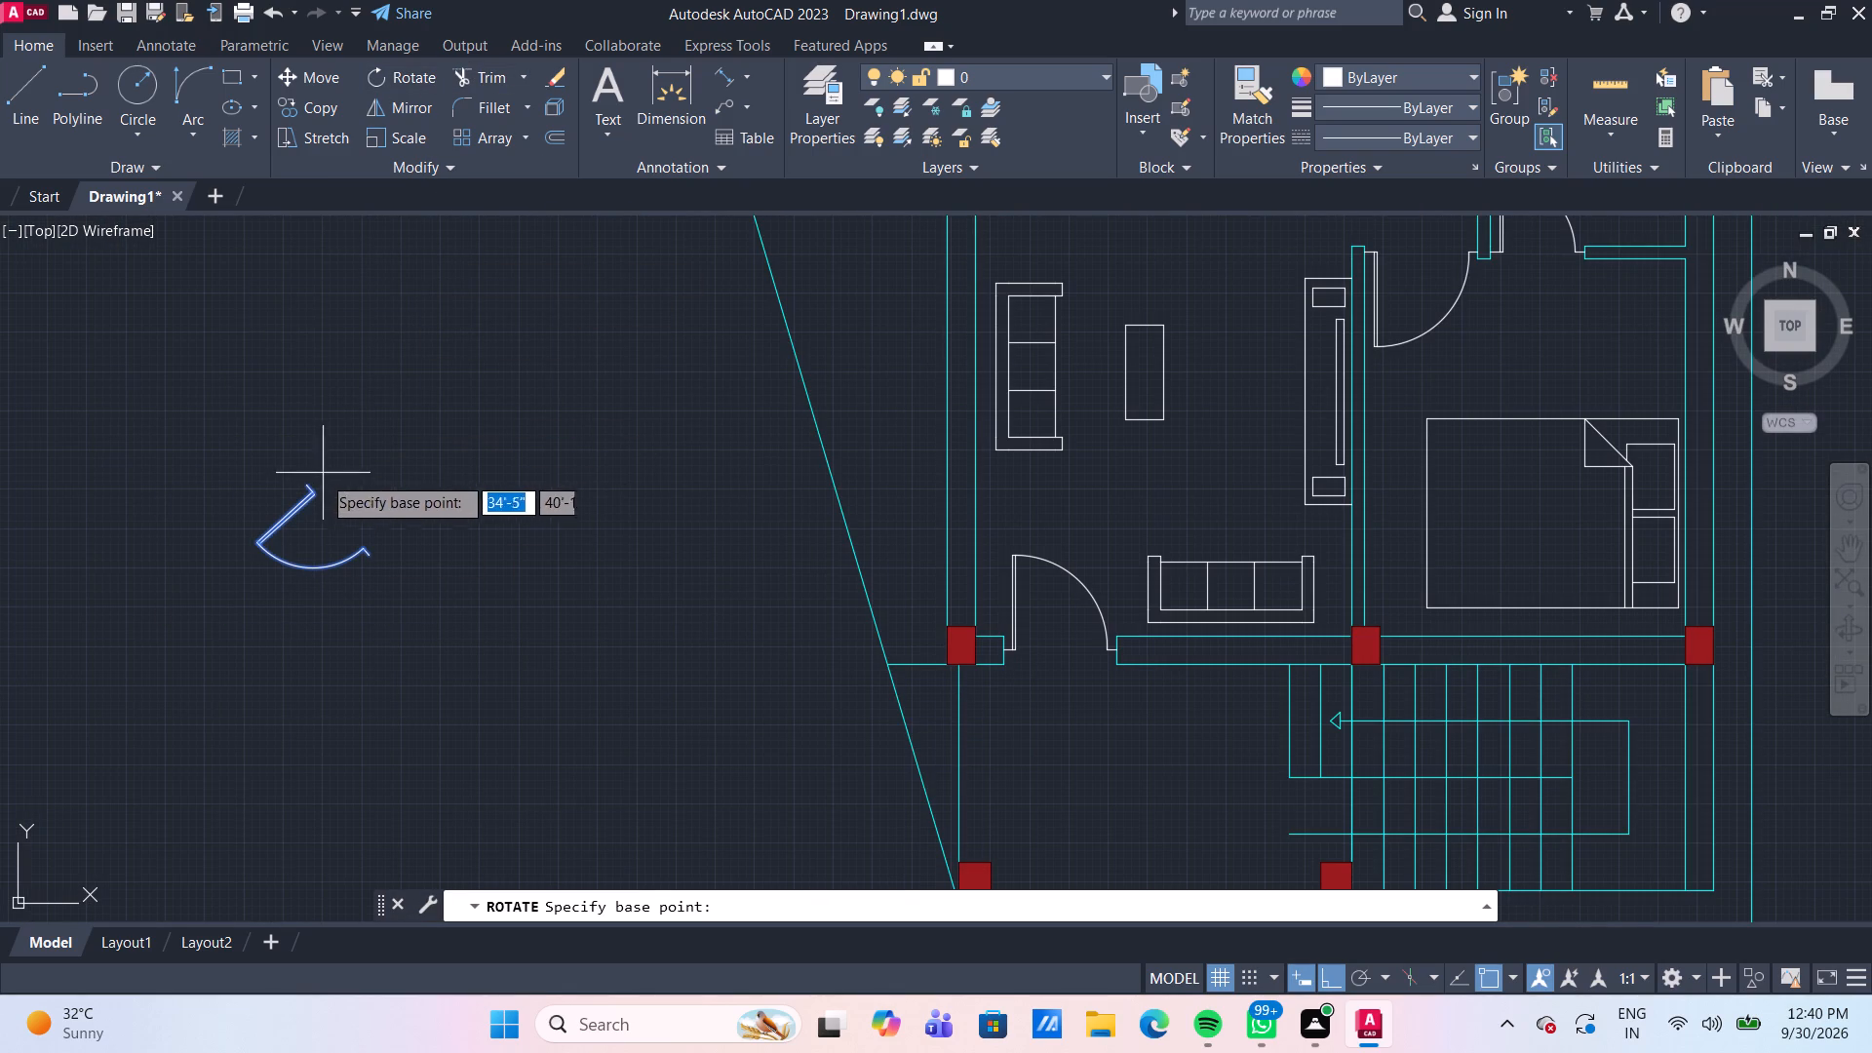
left_click(311, 483)
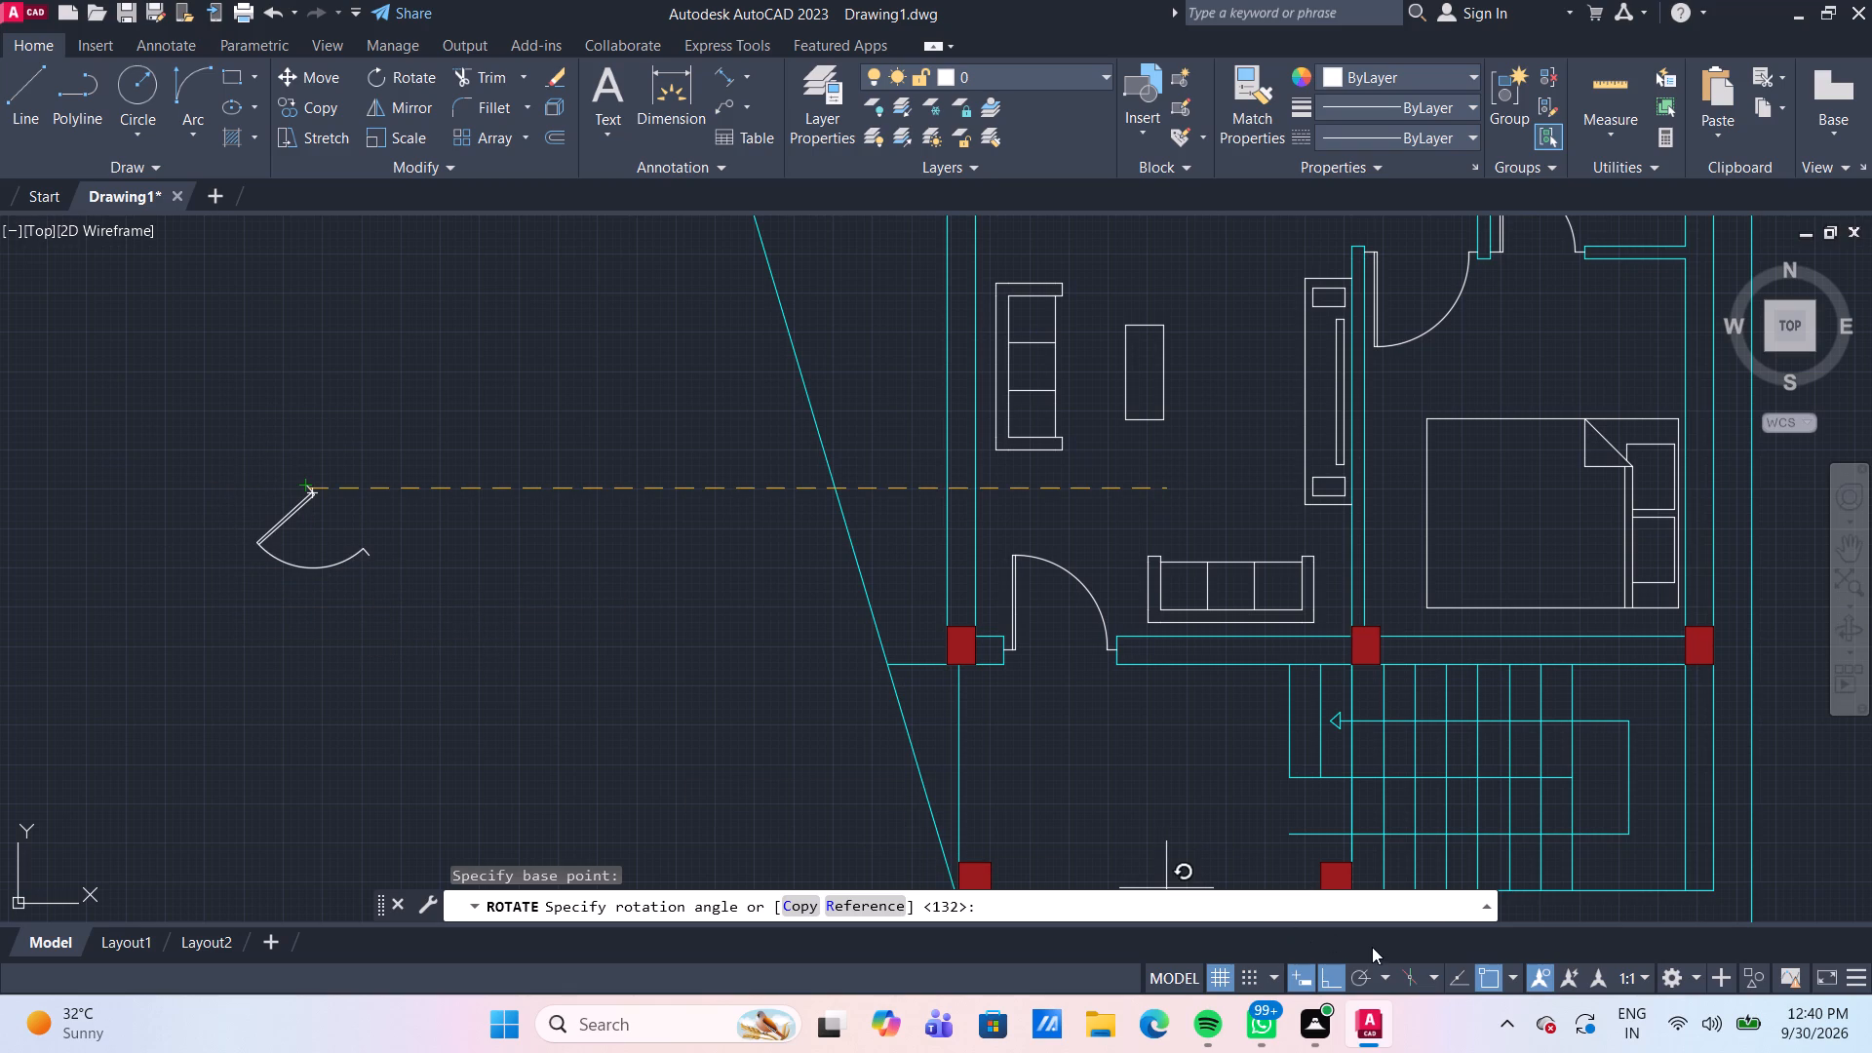
left_click(1343, 973)
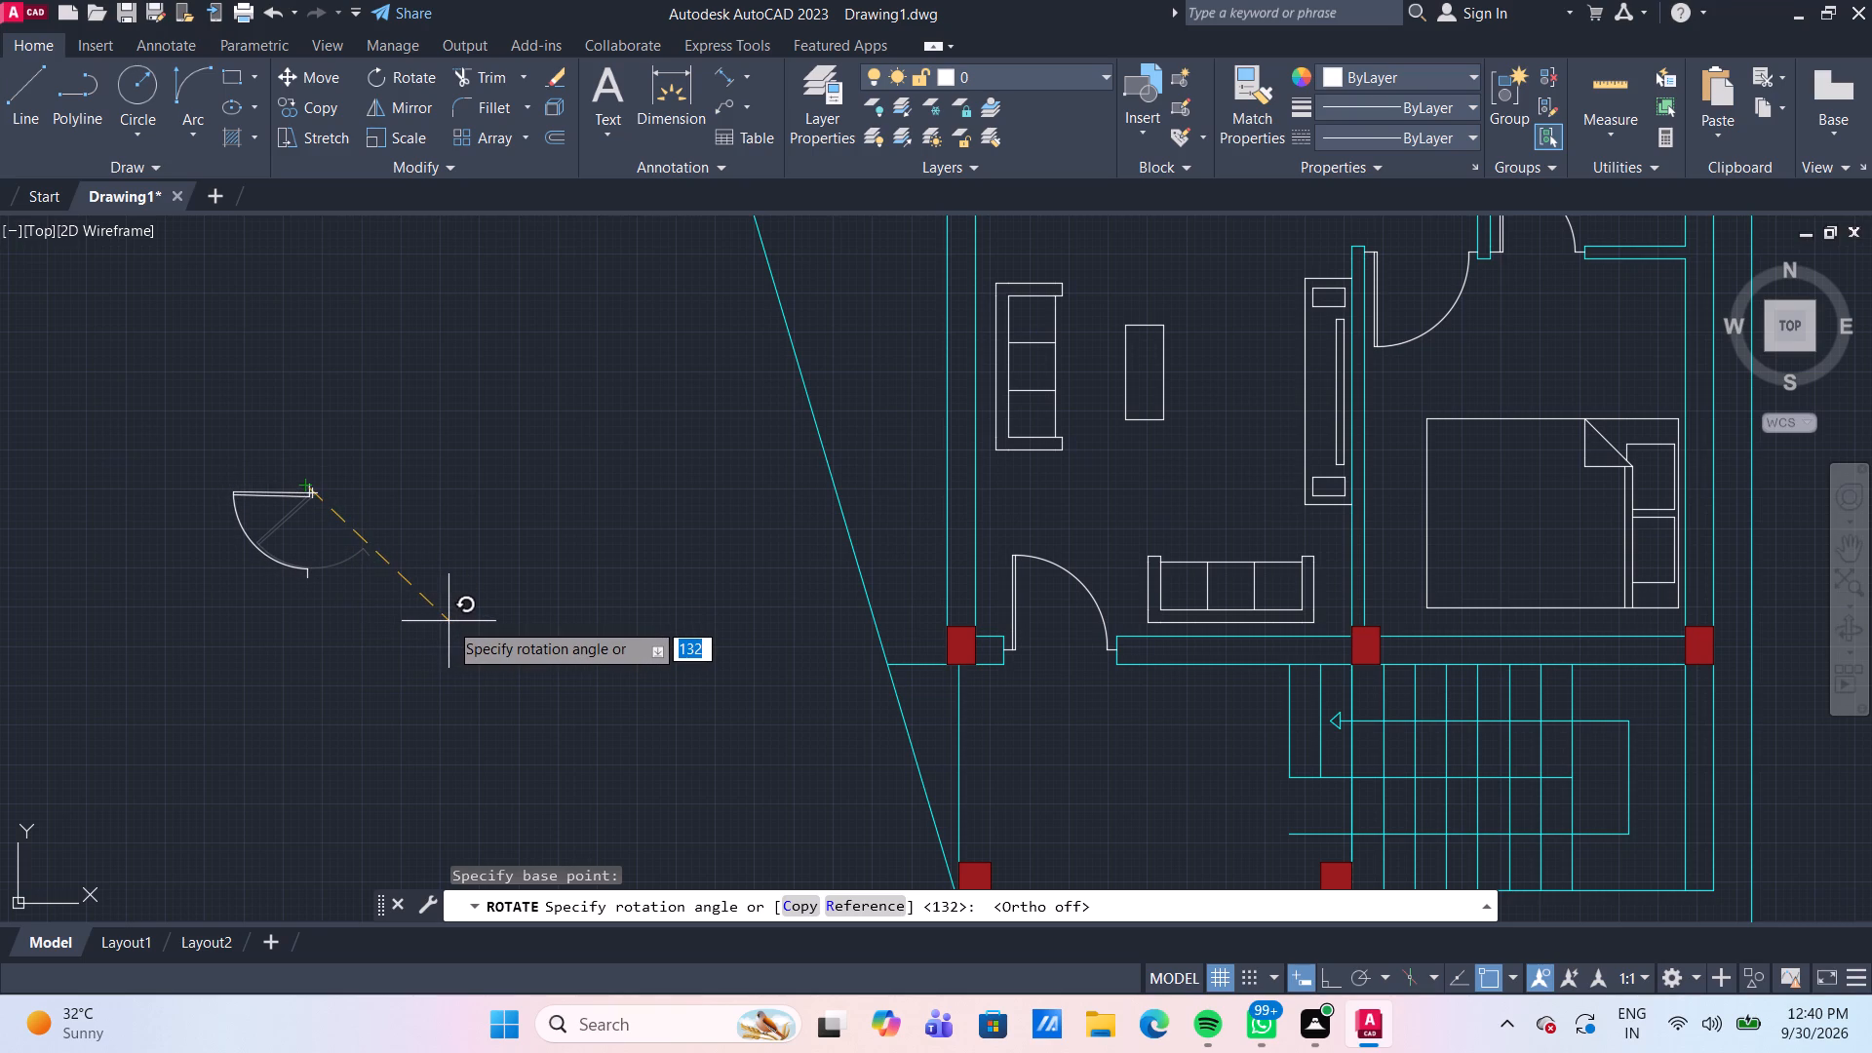
left_click(448, 621)
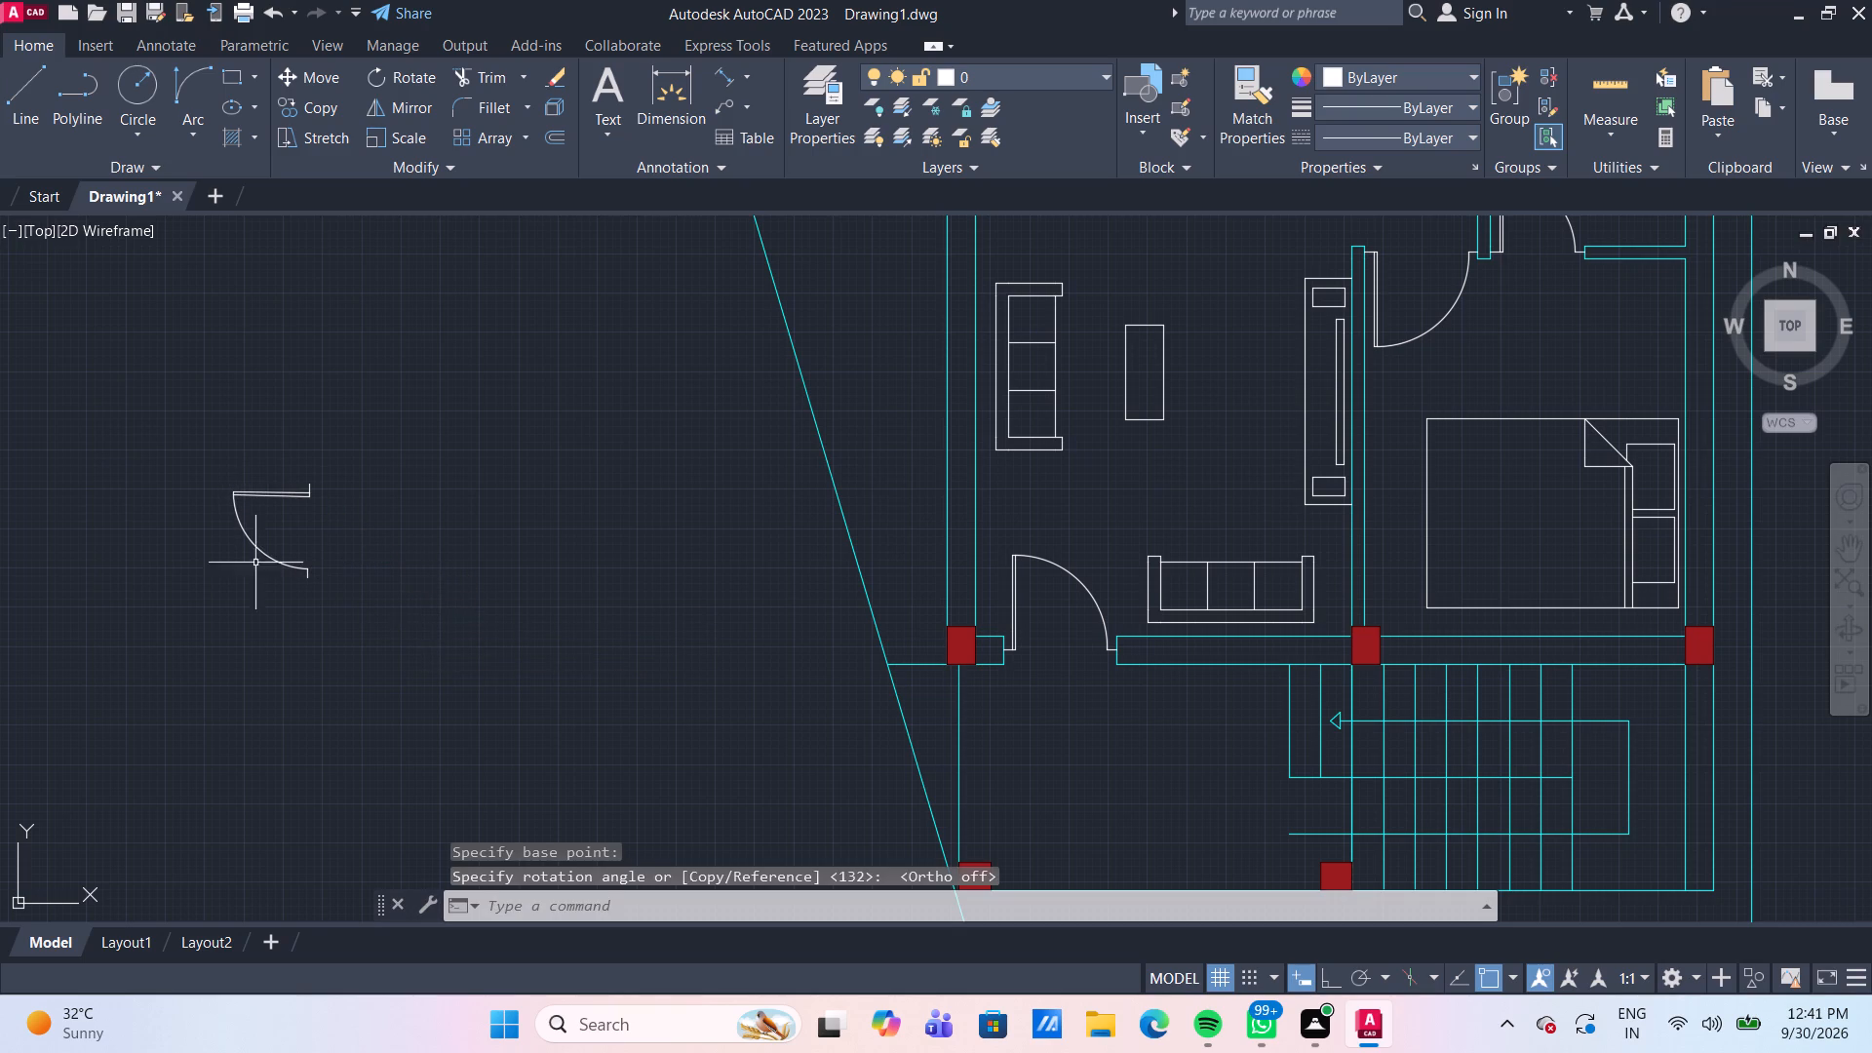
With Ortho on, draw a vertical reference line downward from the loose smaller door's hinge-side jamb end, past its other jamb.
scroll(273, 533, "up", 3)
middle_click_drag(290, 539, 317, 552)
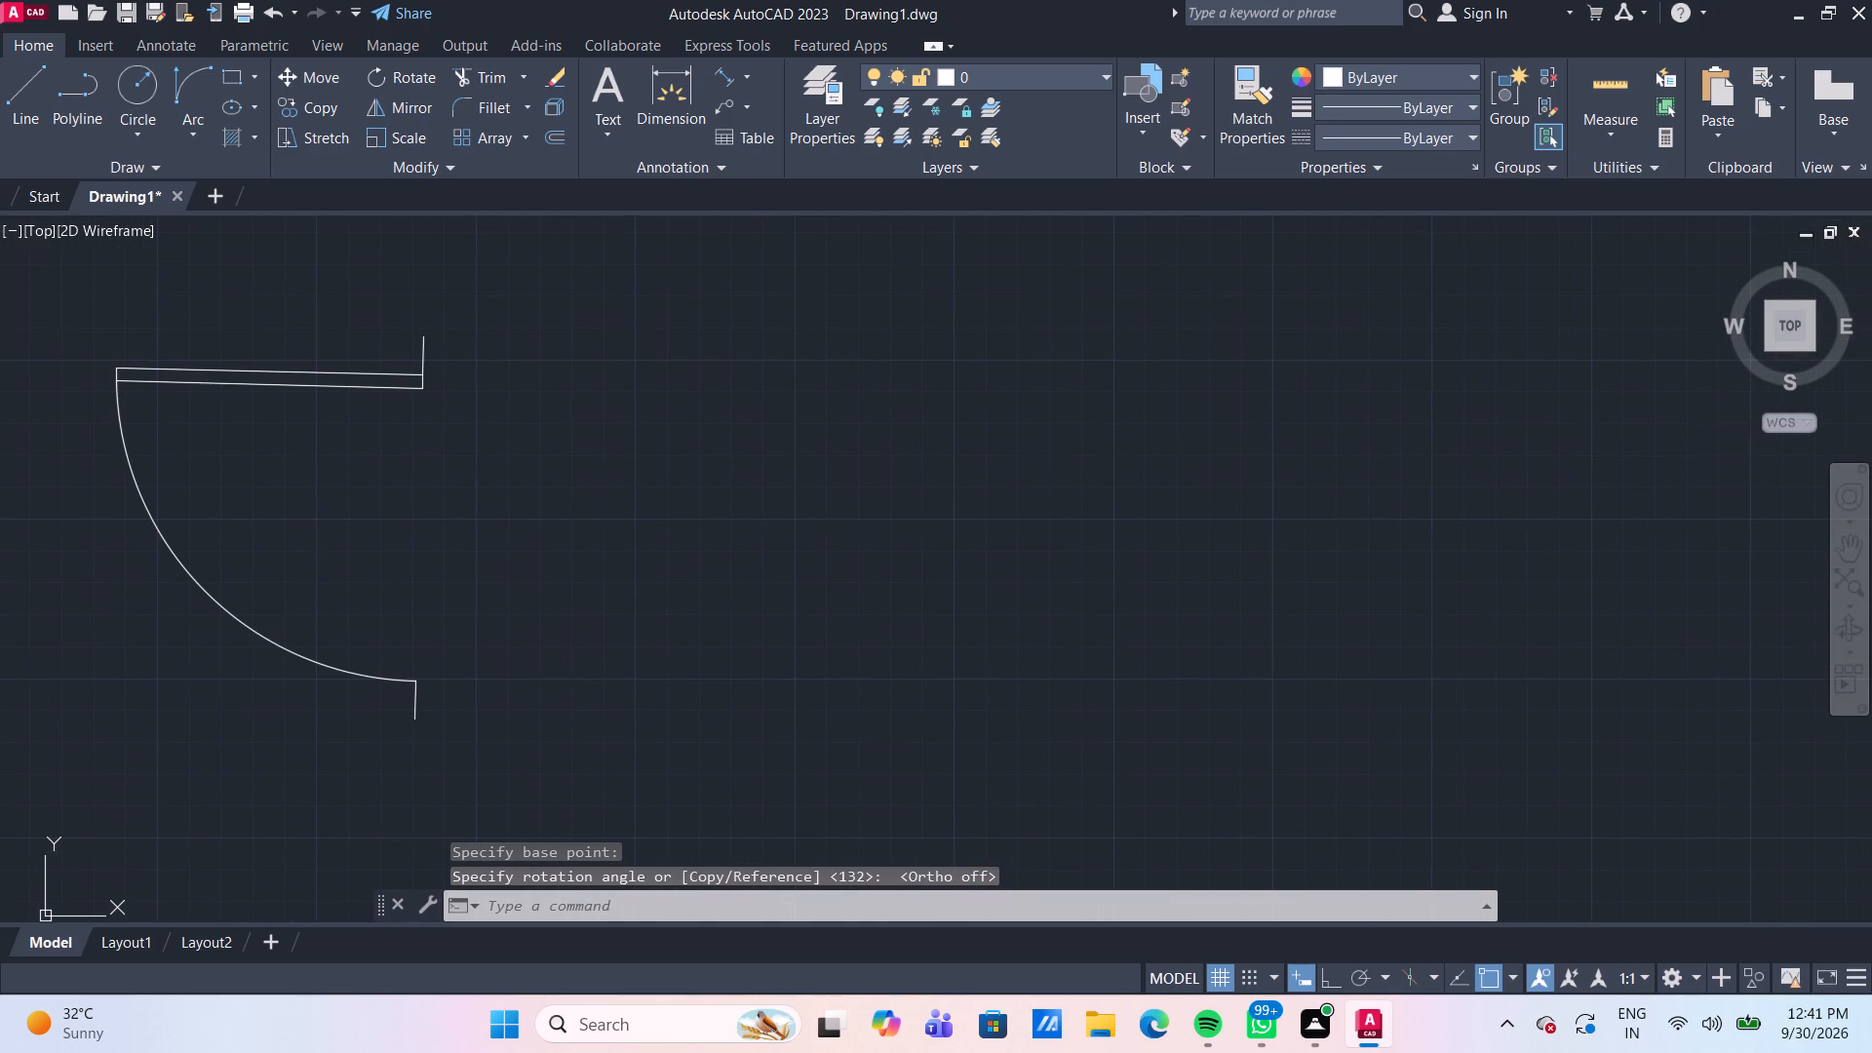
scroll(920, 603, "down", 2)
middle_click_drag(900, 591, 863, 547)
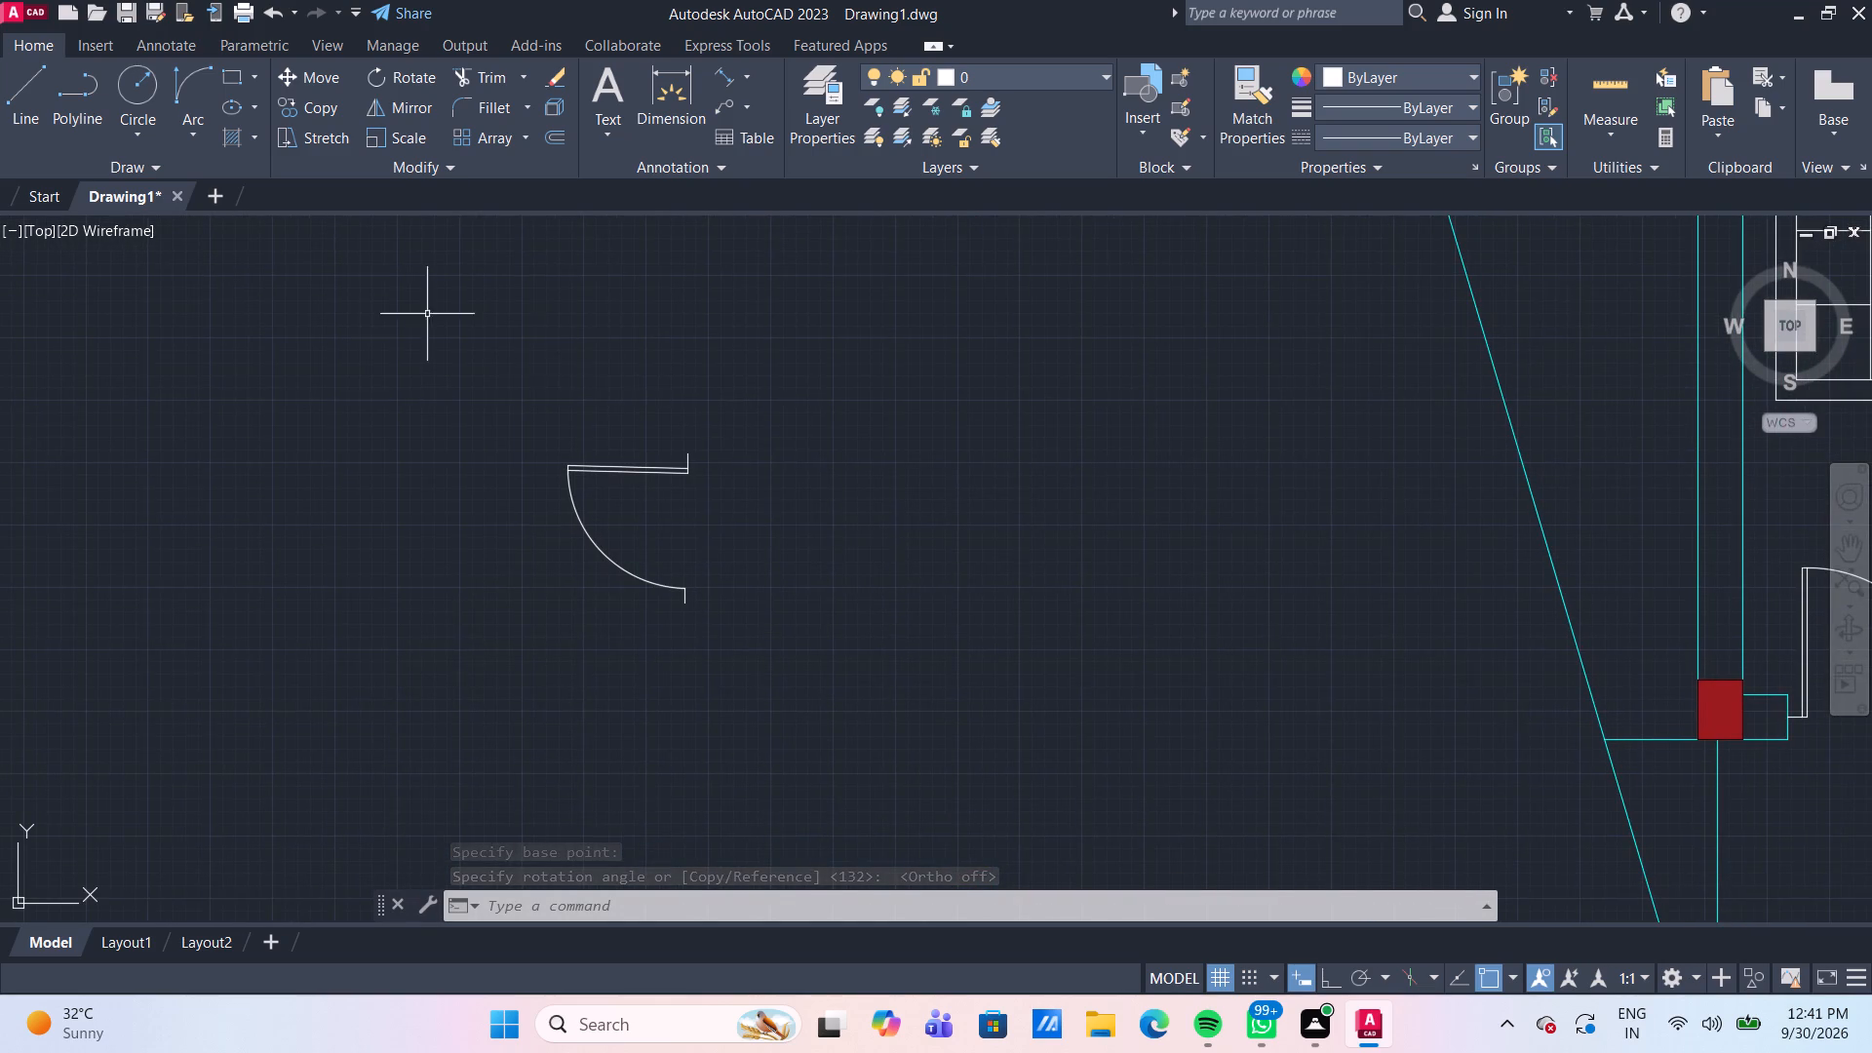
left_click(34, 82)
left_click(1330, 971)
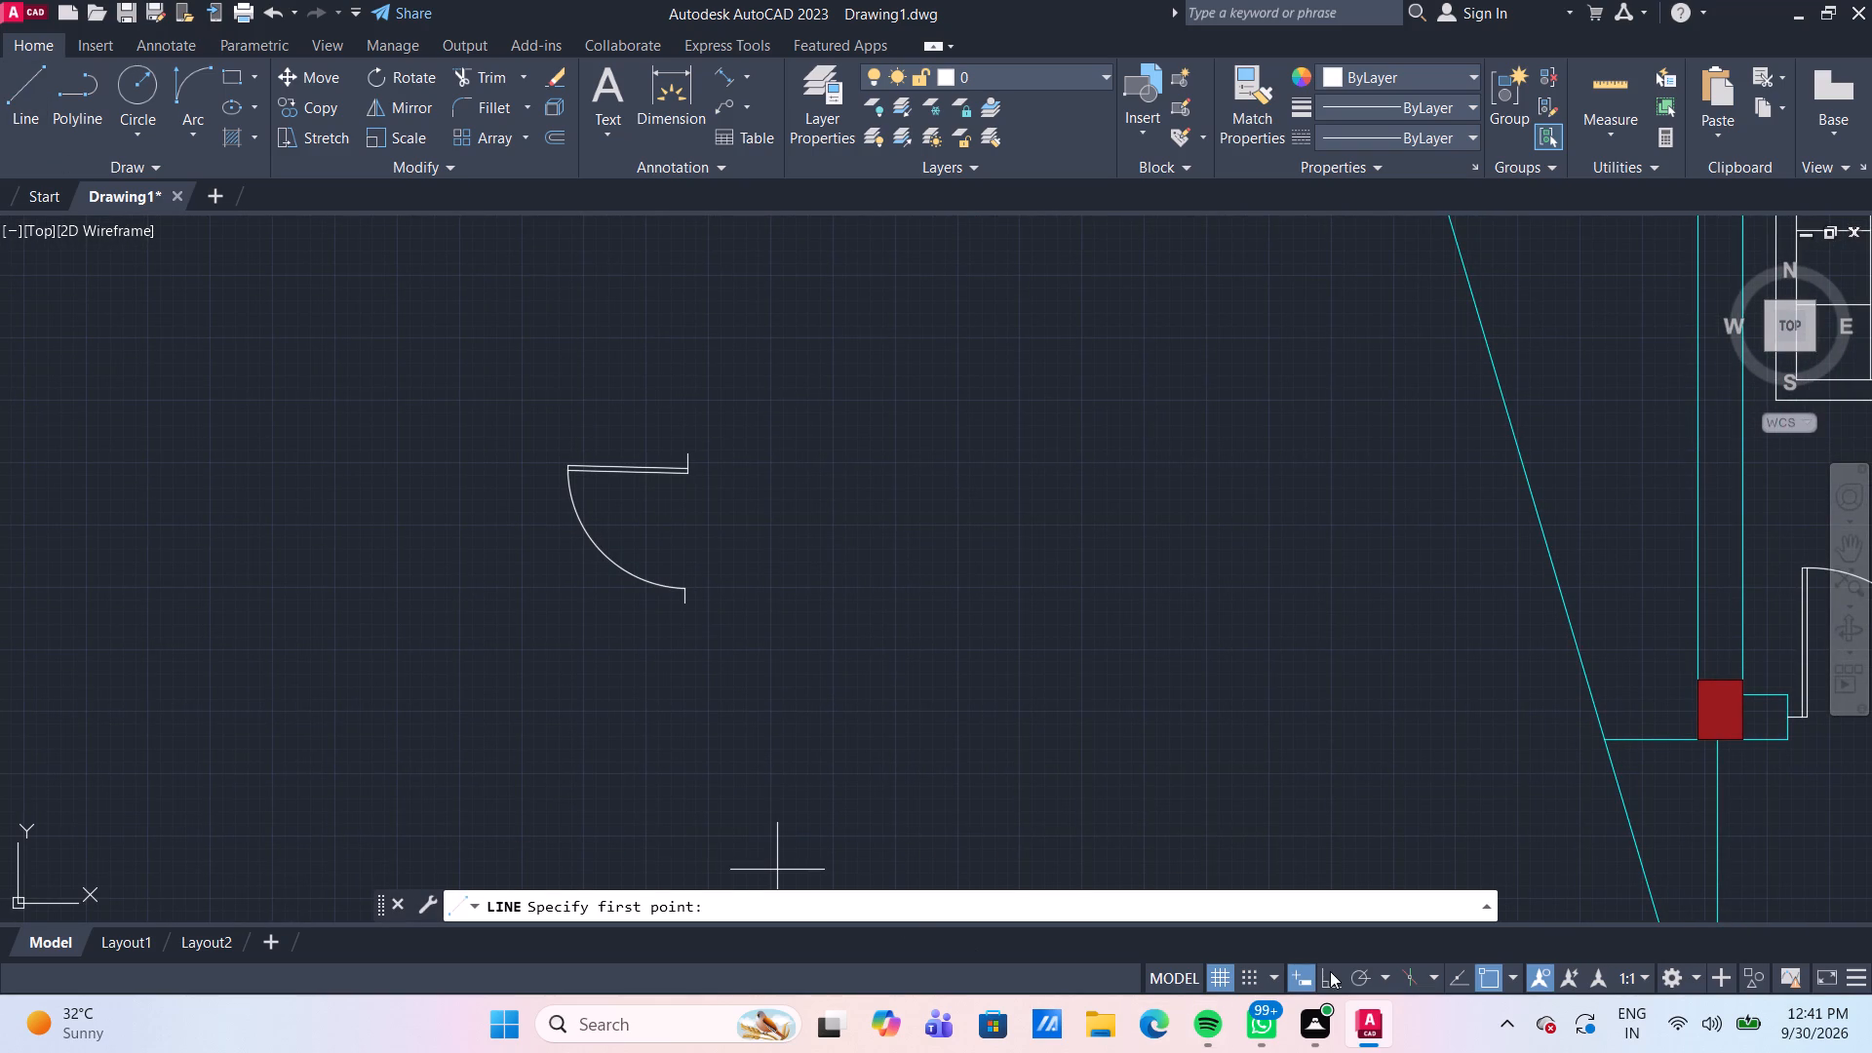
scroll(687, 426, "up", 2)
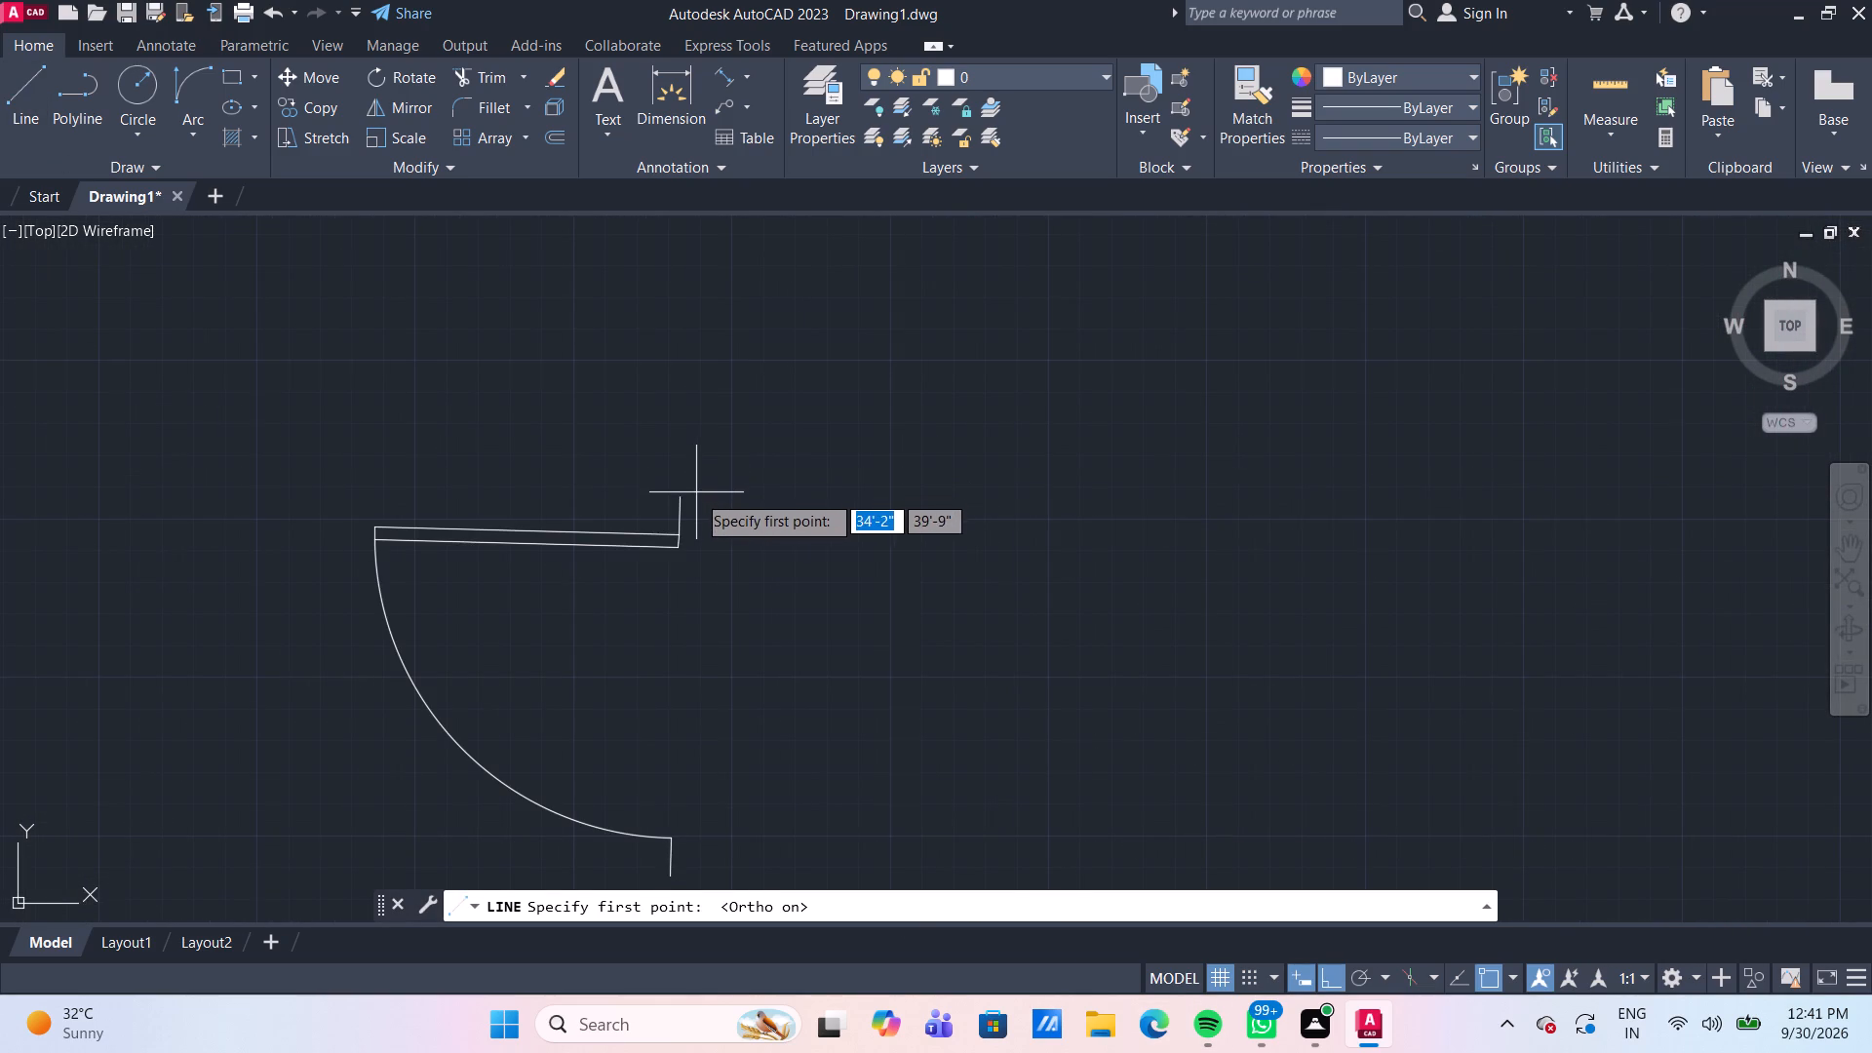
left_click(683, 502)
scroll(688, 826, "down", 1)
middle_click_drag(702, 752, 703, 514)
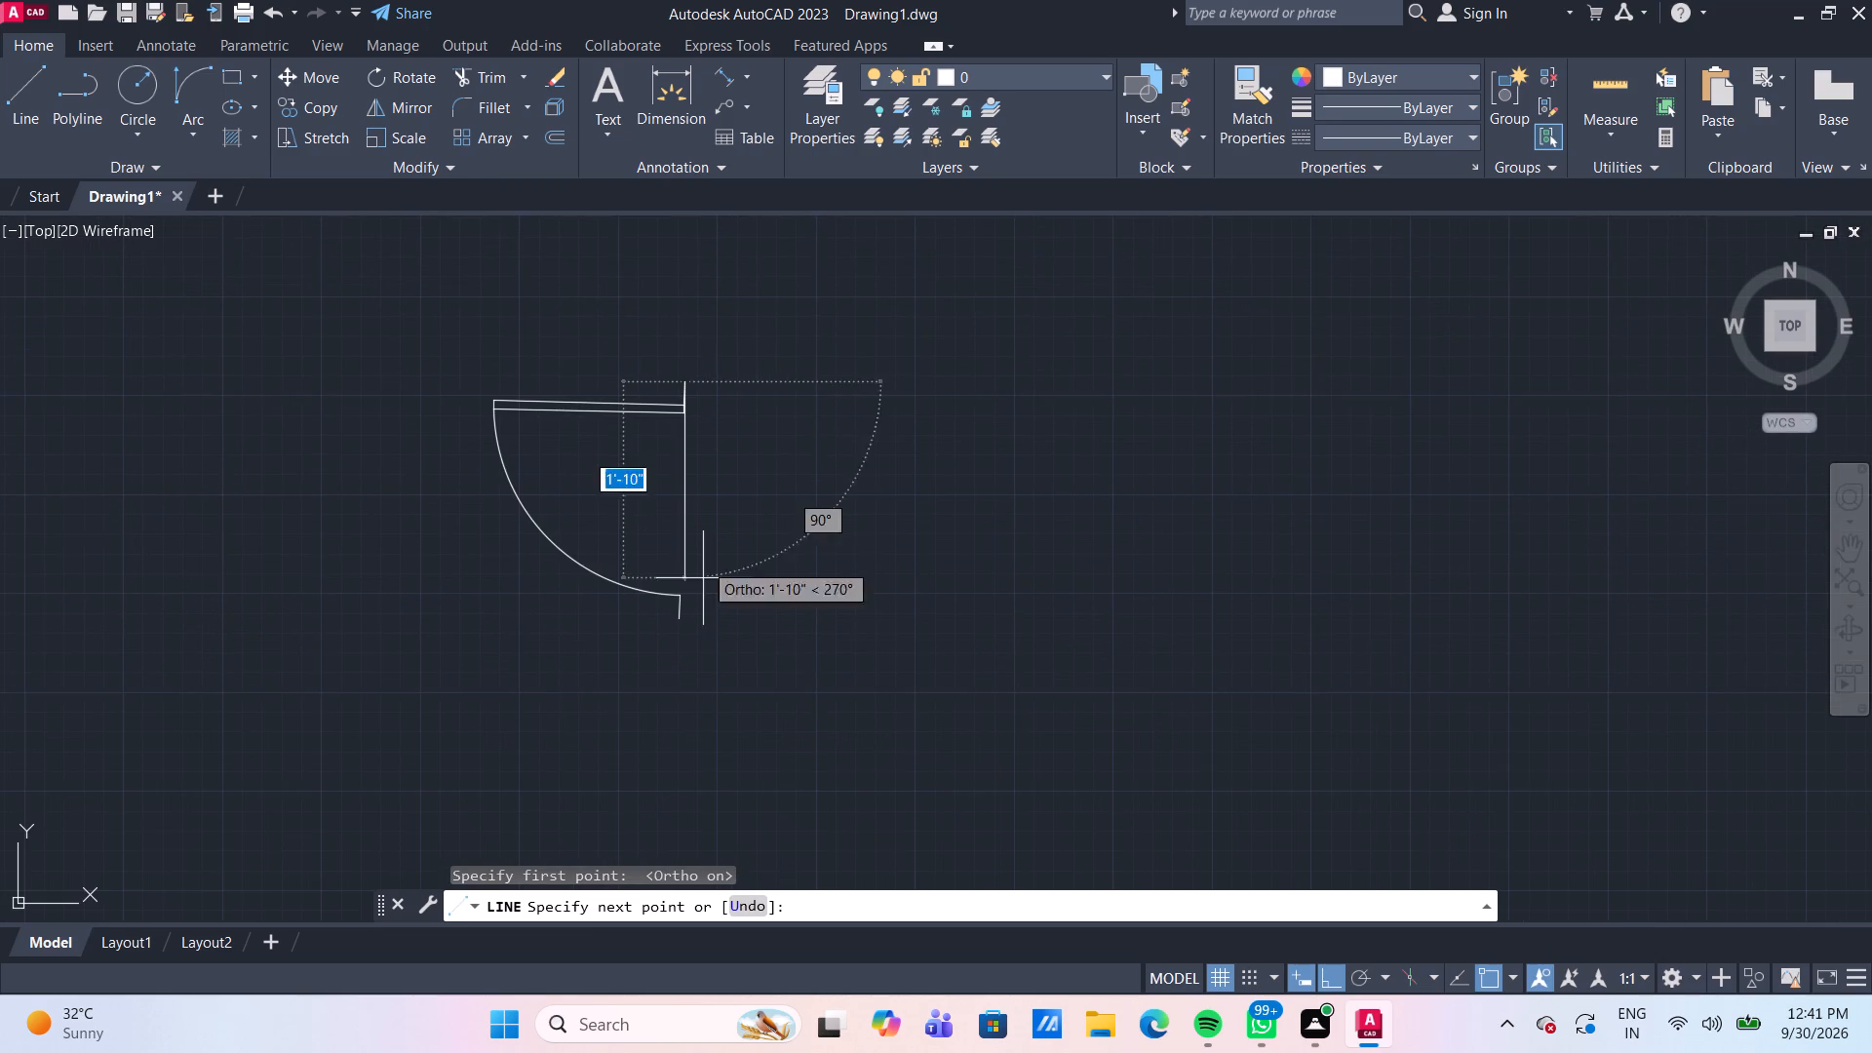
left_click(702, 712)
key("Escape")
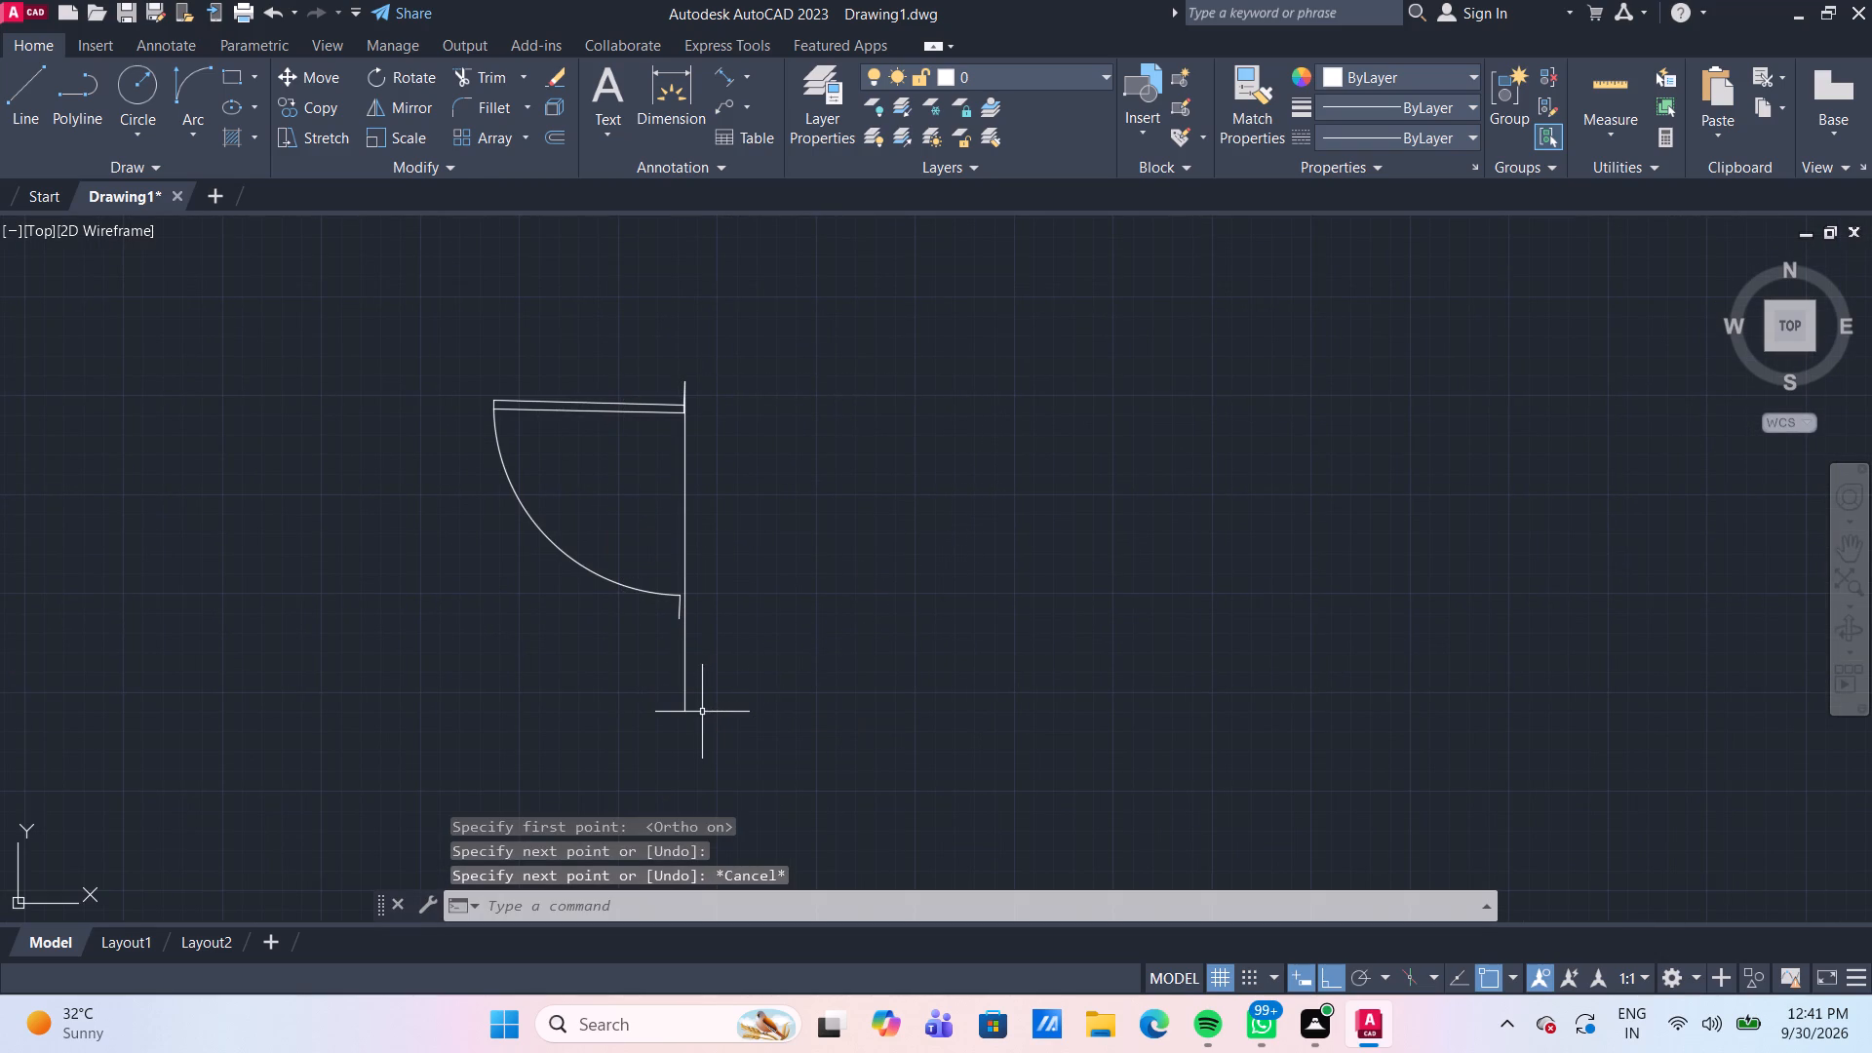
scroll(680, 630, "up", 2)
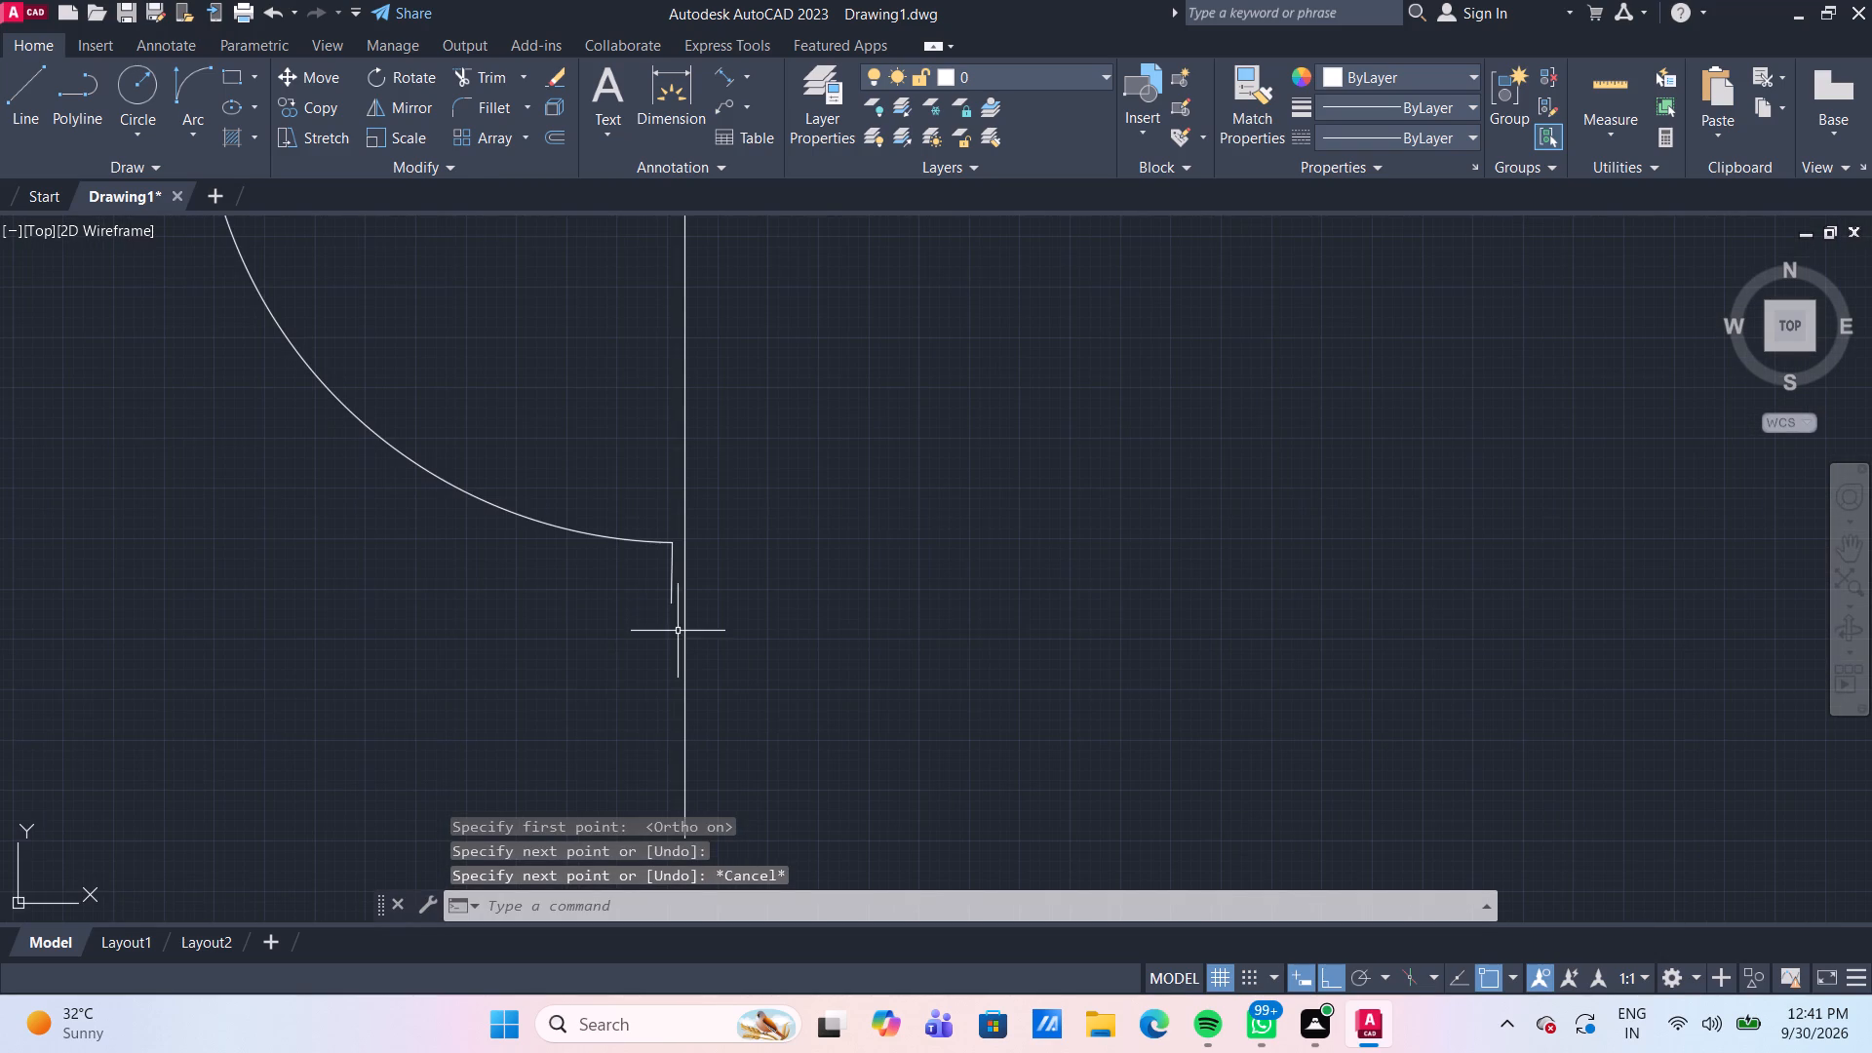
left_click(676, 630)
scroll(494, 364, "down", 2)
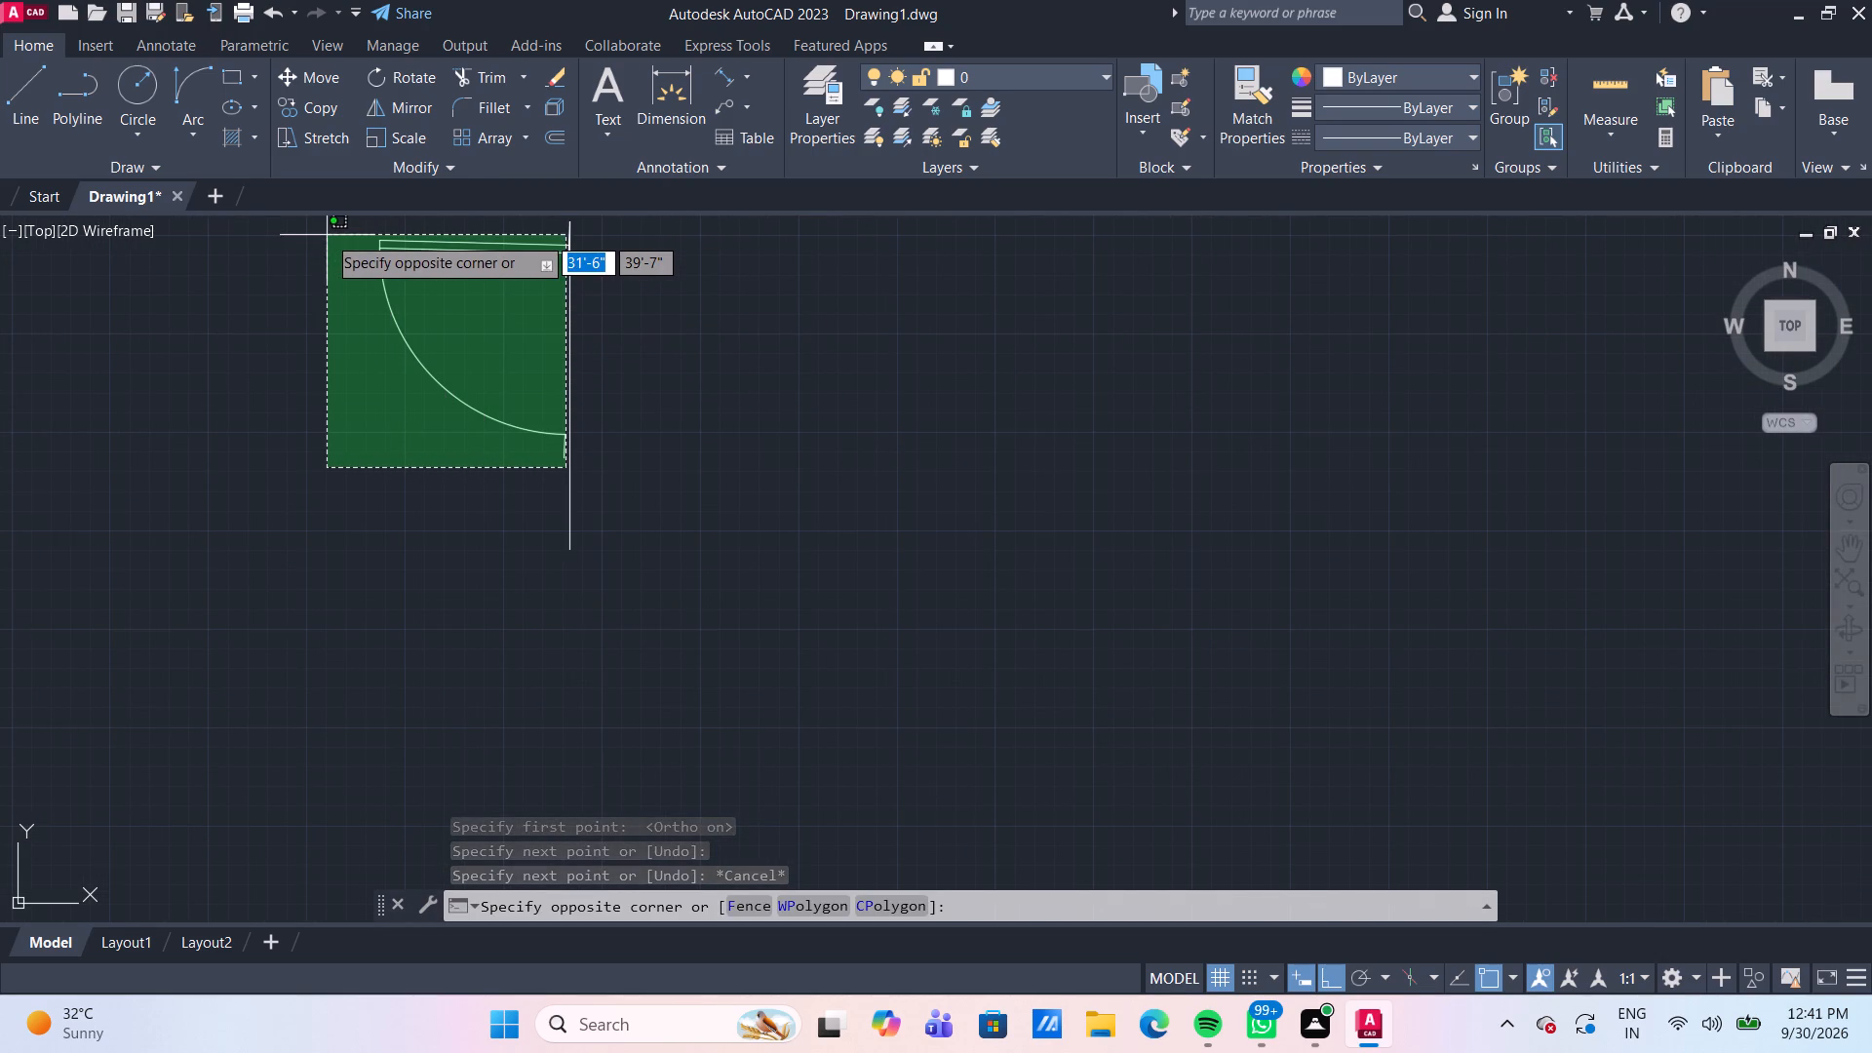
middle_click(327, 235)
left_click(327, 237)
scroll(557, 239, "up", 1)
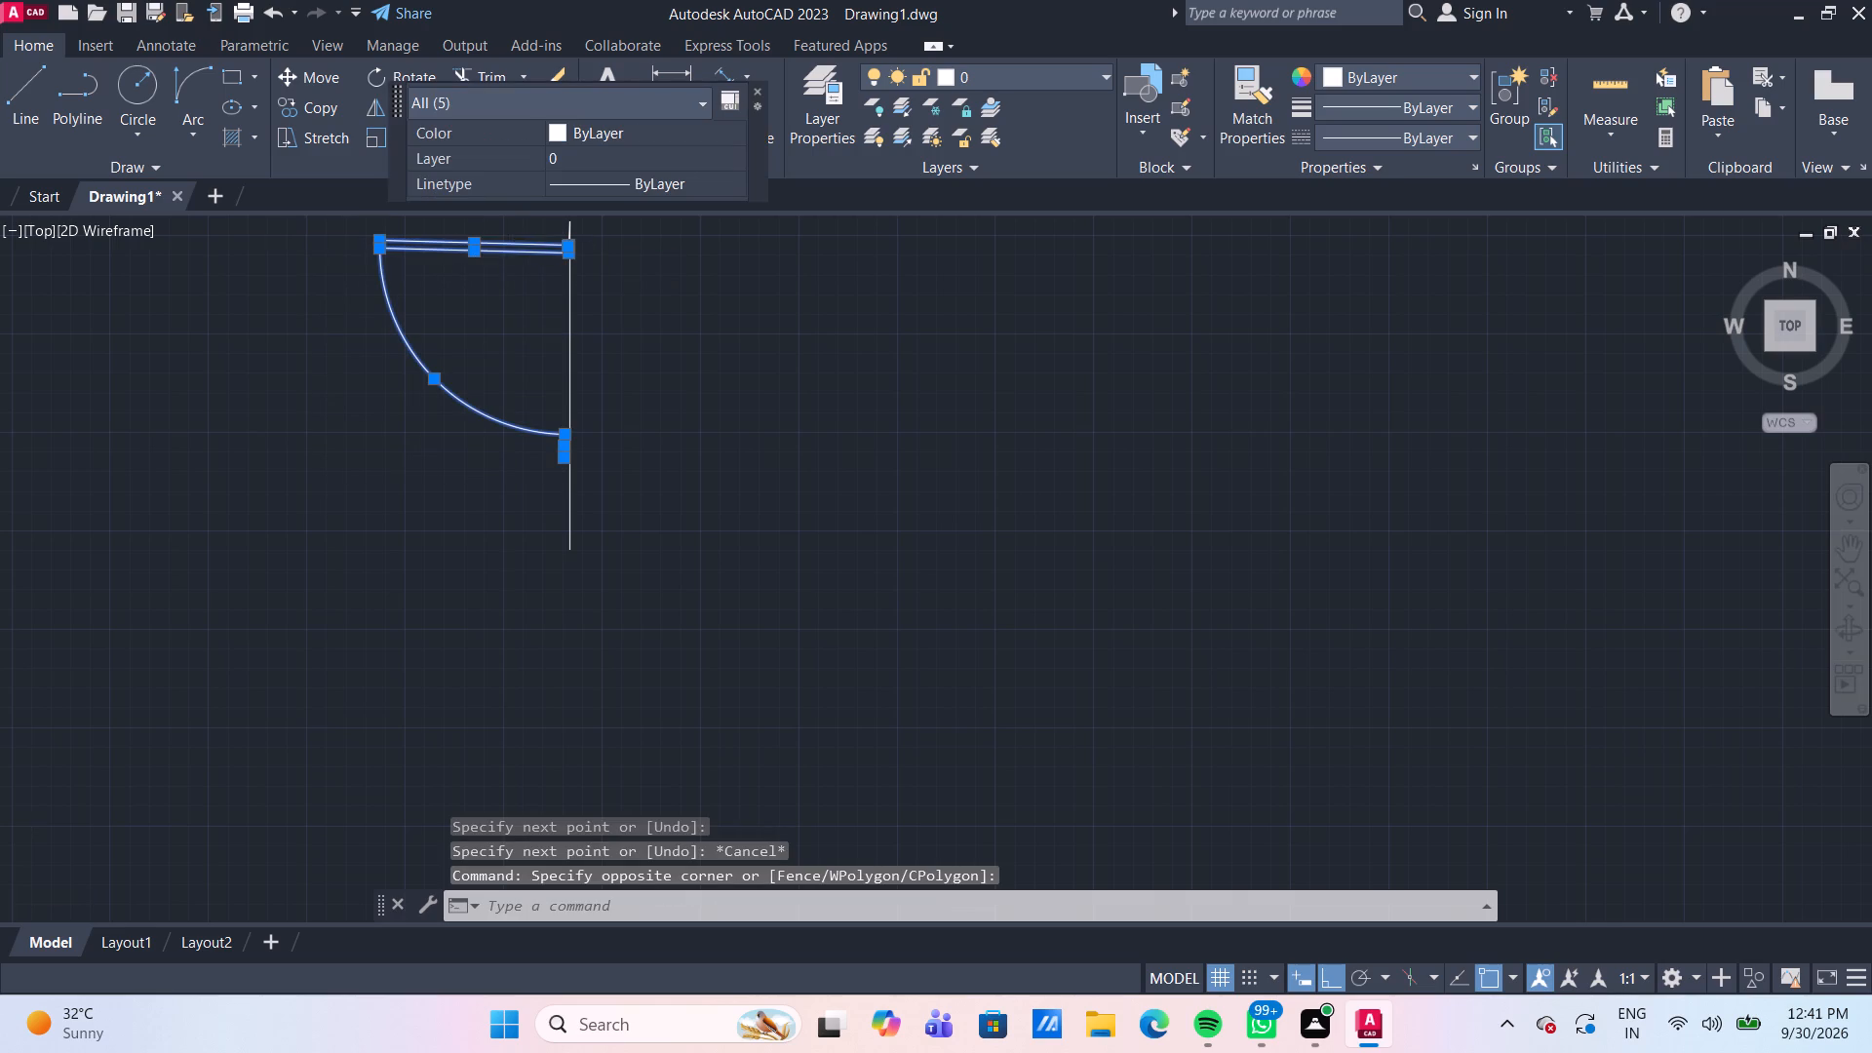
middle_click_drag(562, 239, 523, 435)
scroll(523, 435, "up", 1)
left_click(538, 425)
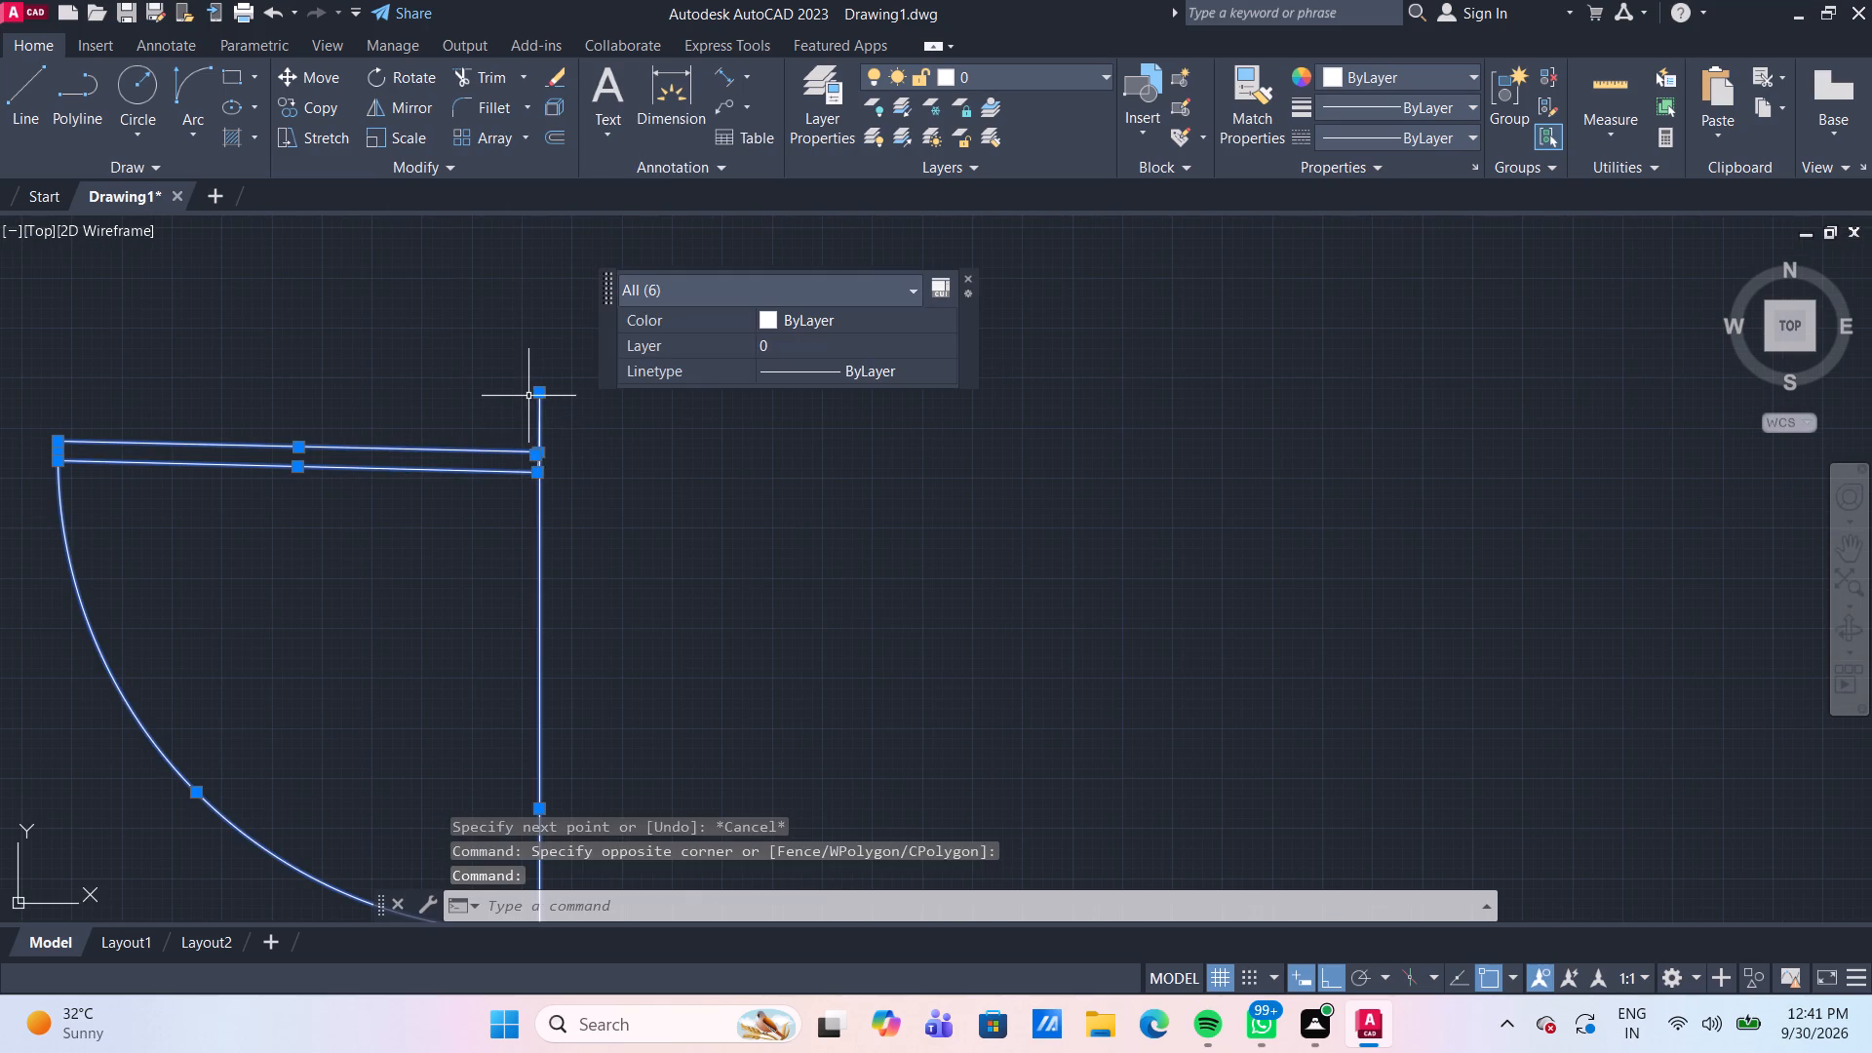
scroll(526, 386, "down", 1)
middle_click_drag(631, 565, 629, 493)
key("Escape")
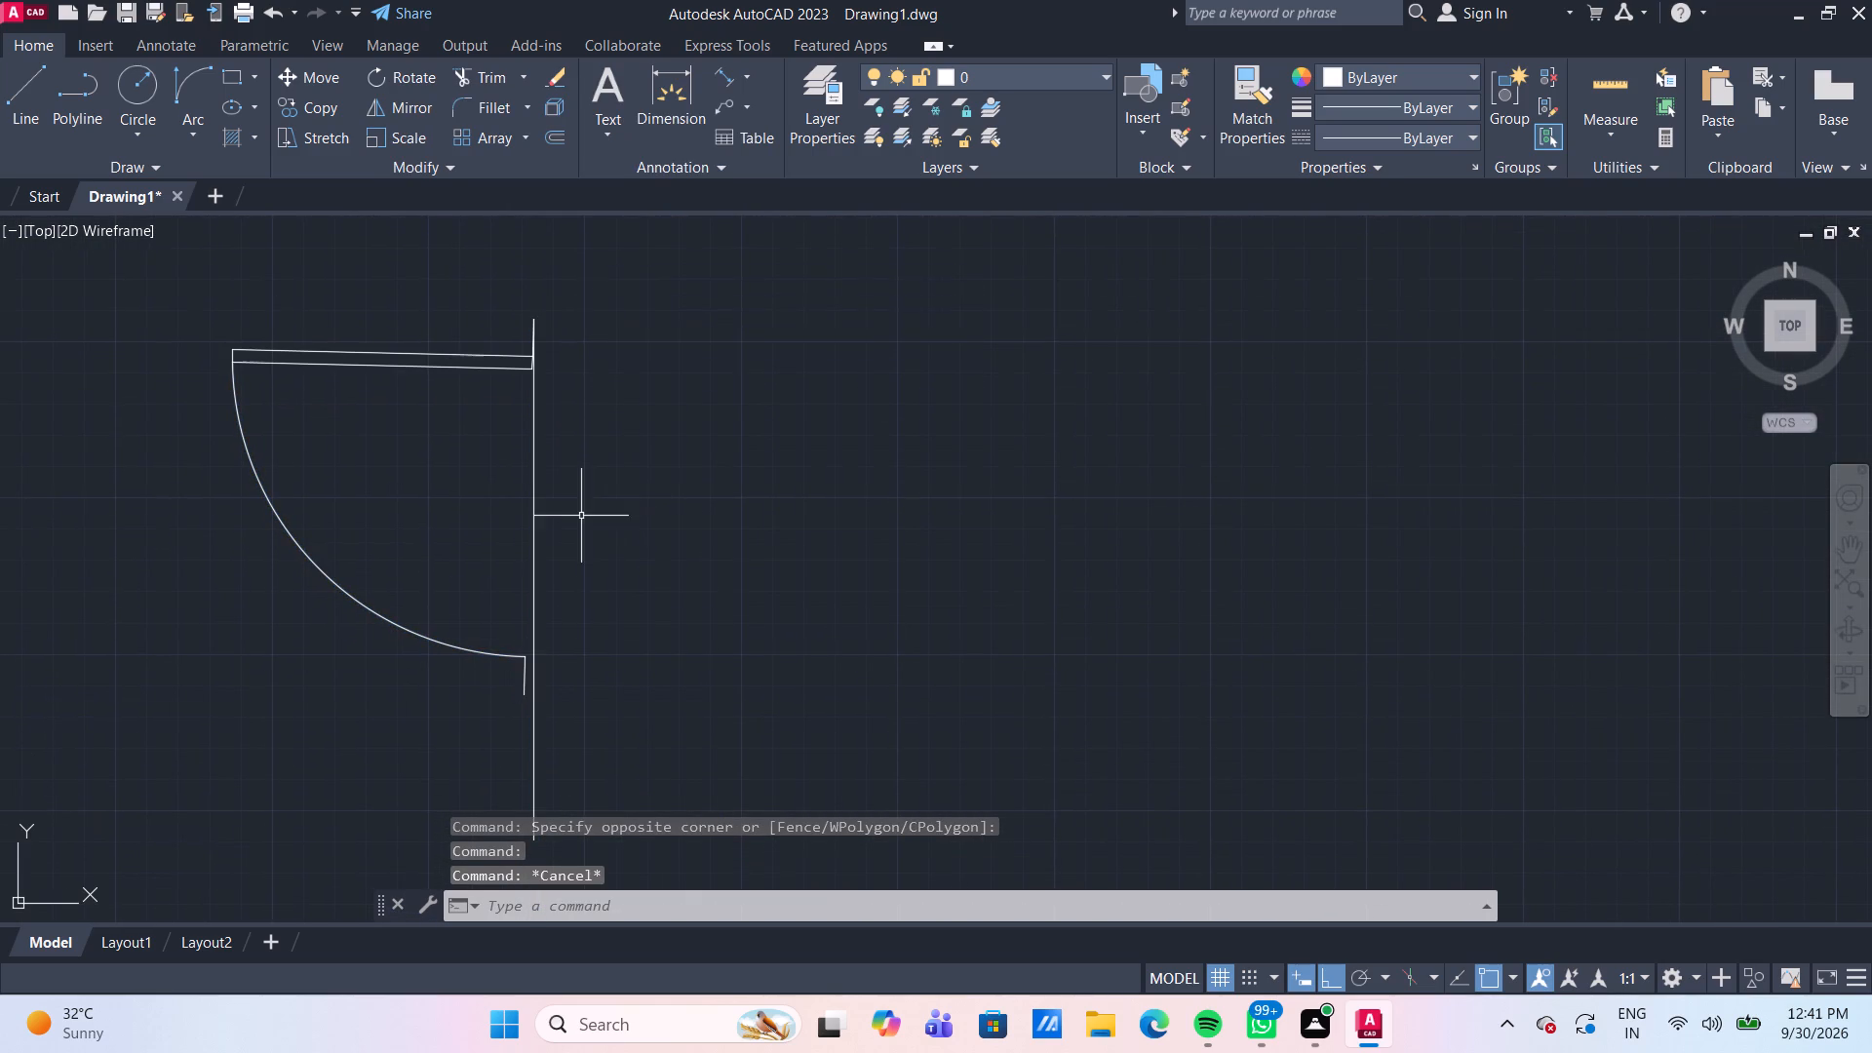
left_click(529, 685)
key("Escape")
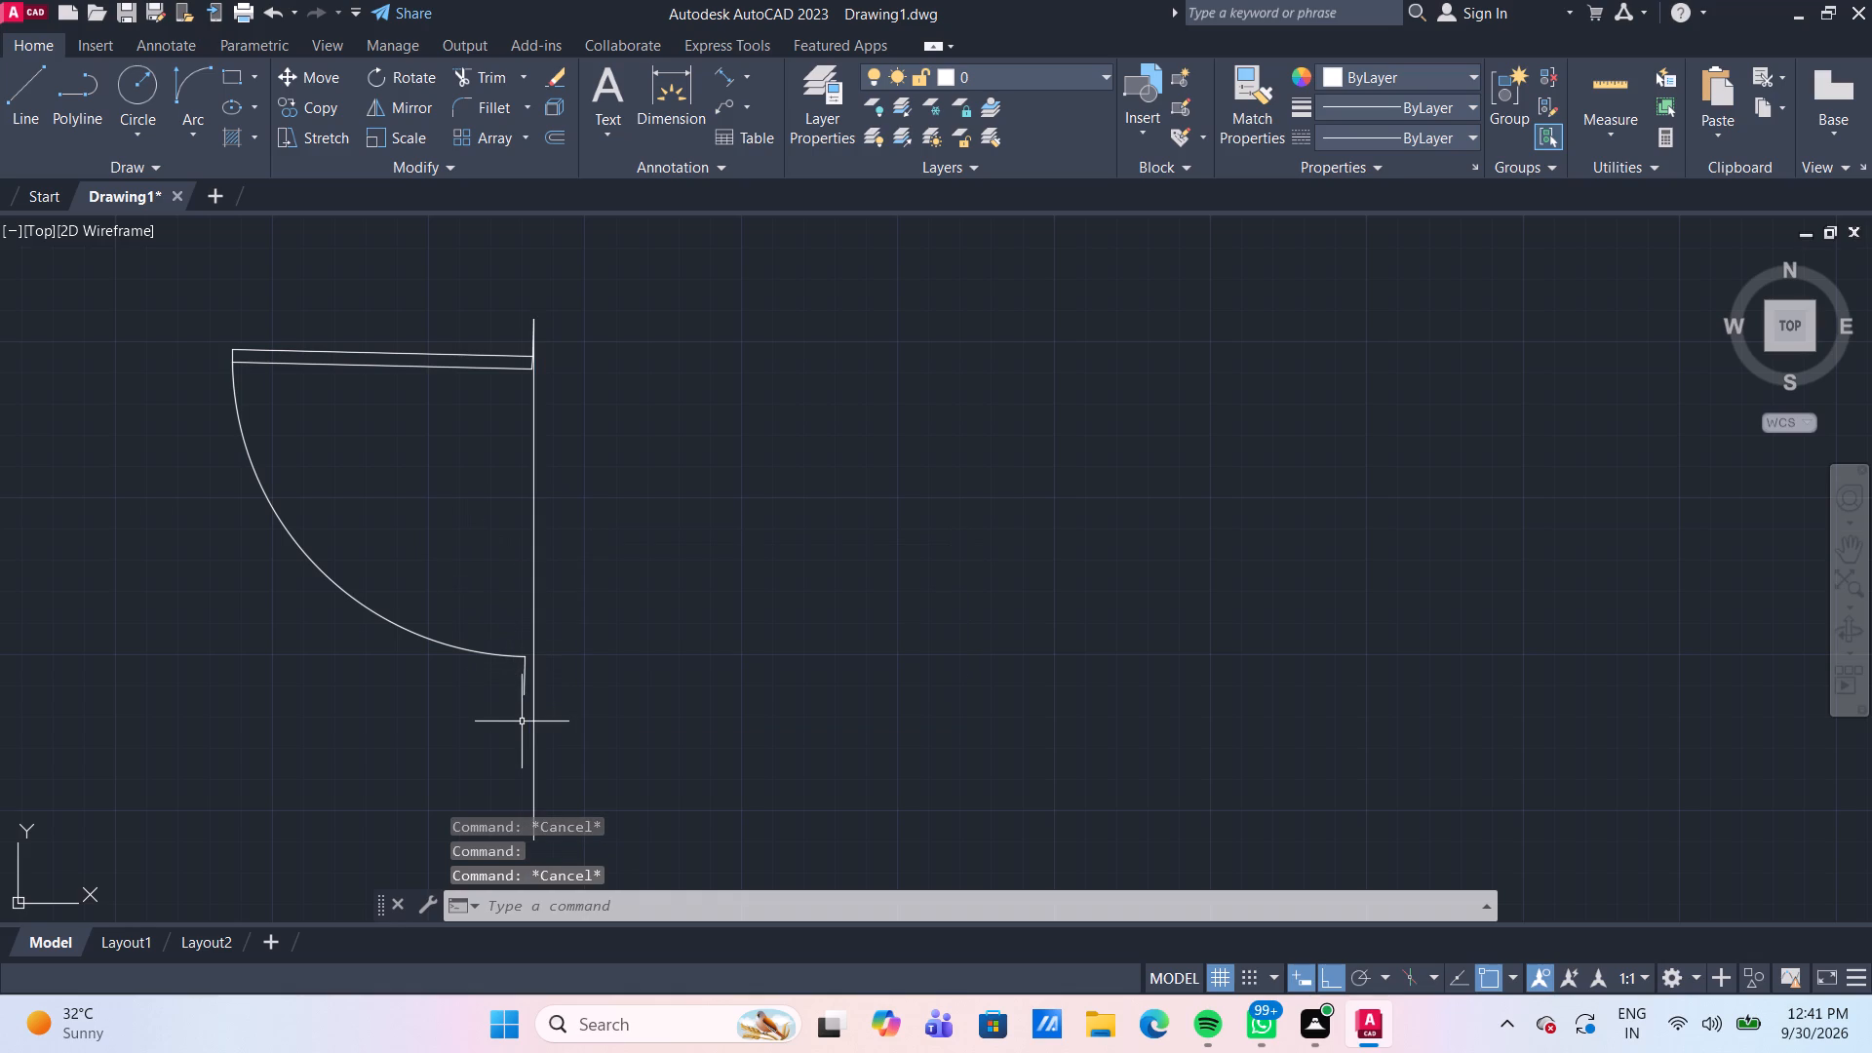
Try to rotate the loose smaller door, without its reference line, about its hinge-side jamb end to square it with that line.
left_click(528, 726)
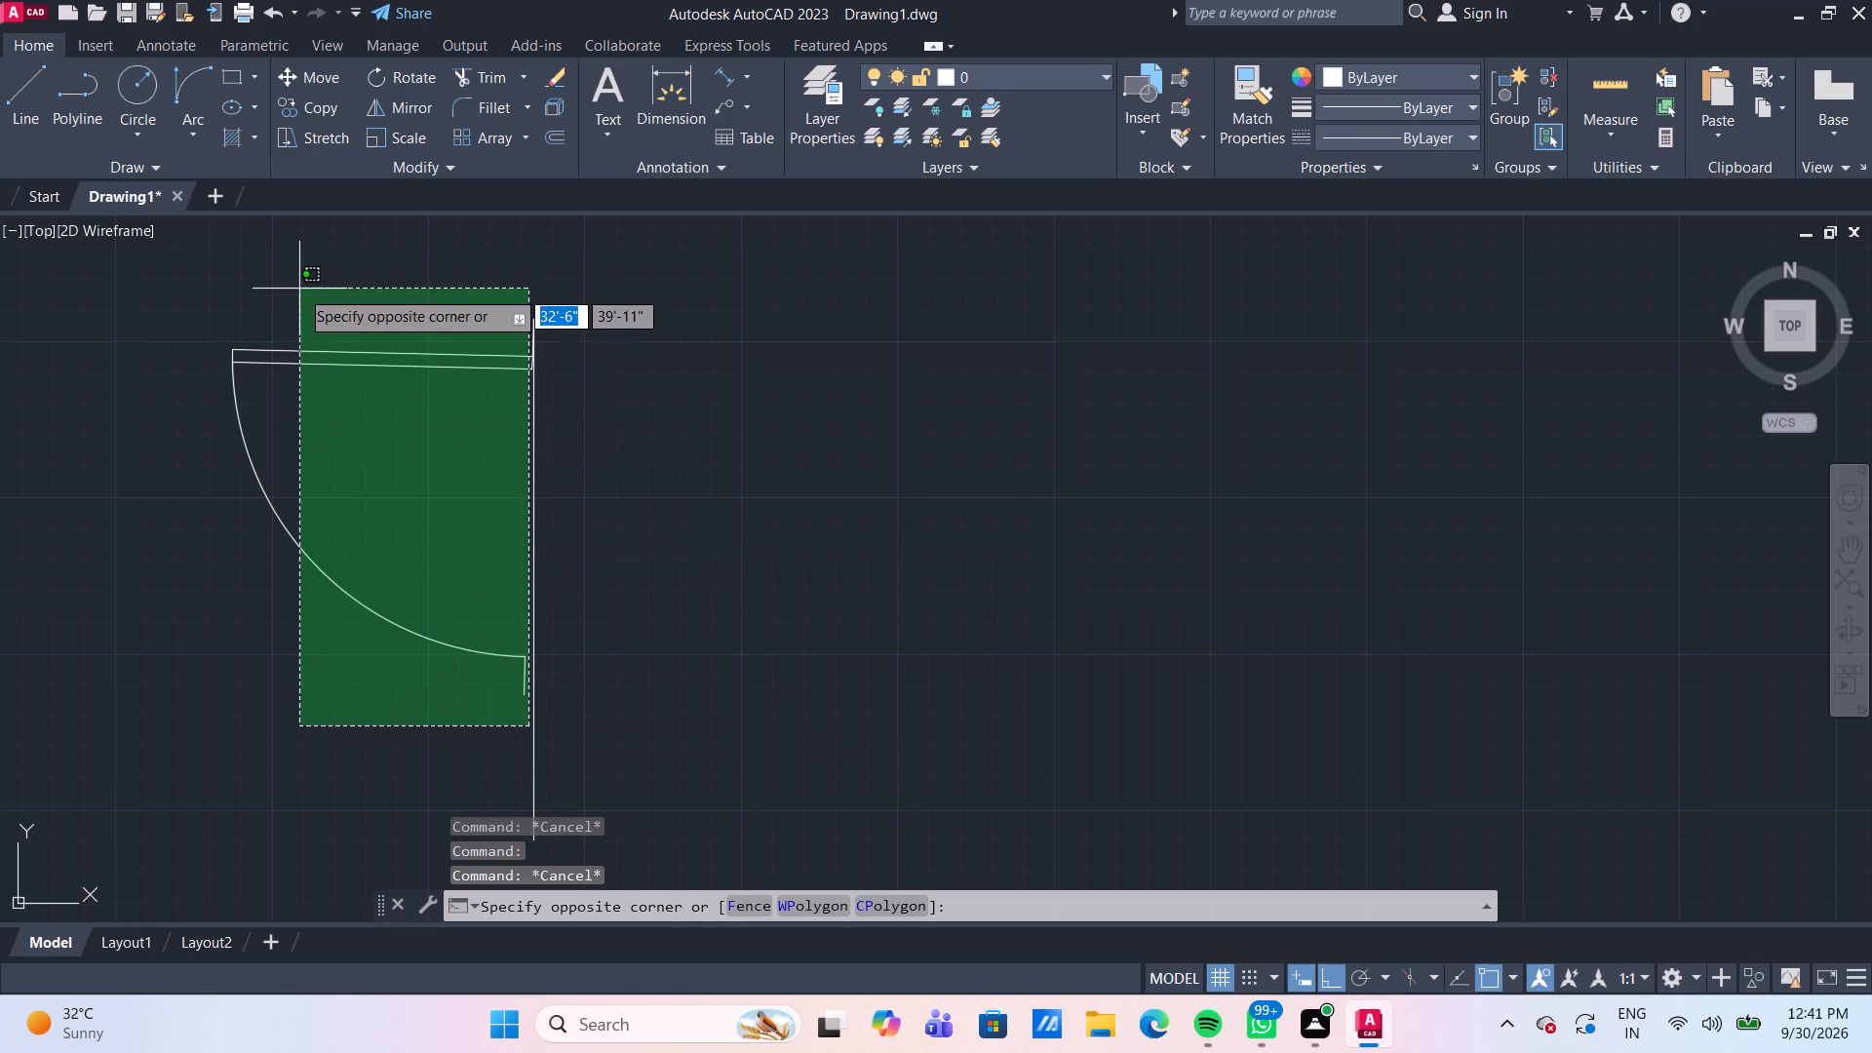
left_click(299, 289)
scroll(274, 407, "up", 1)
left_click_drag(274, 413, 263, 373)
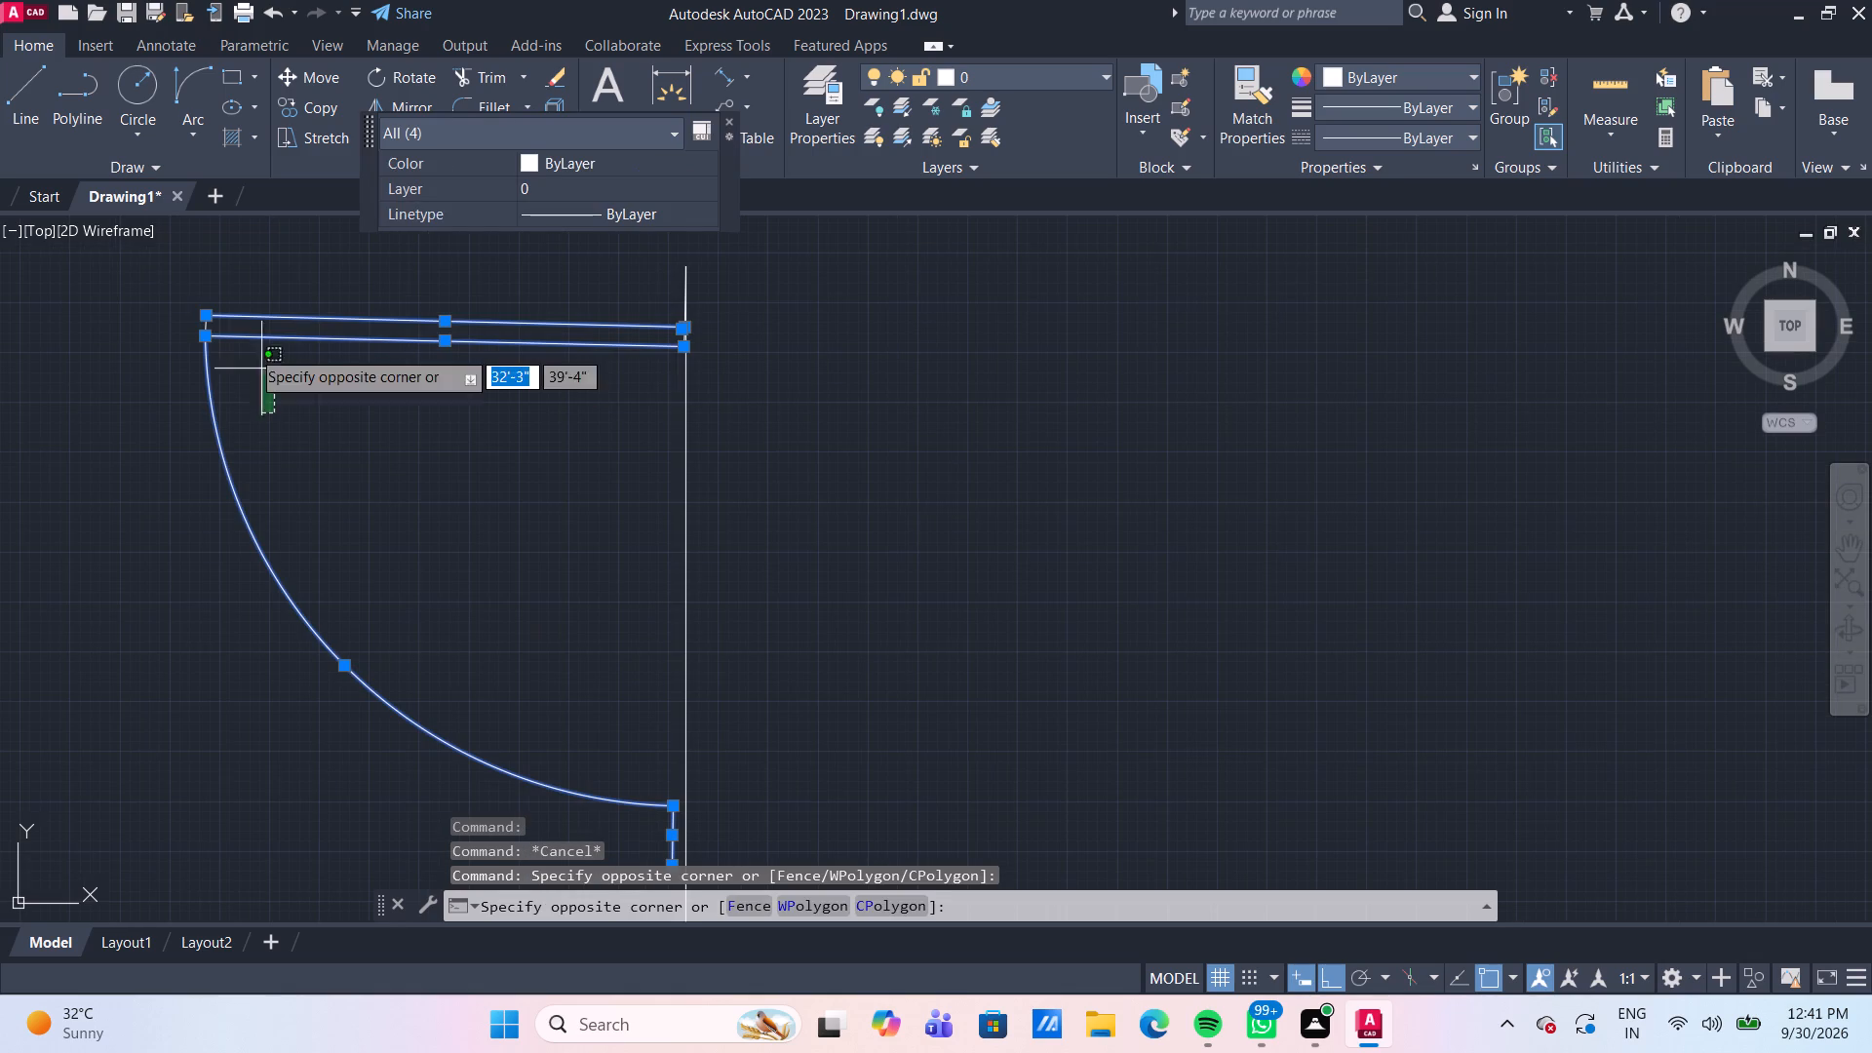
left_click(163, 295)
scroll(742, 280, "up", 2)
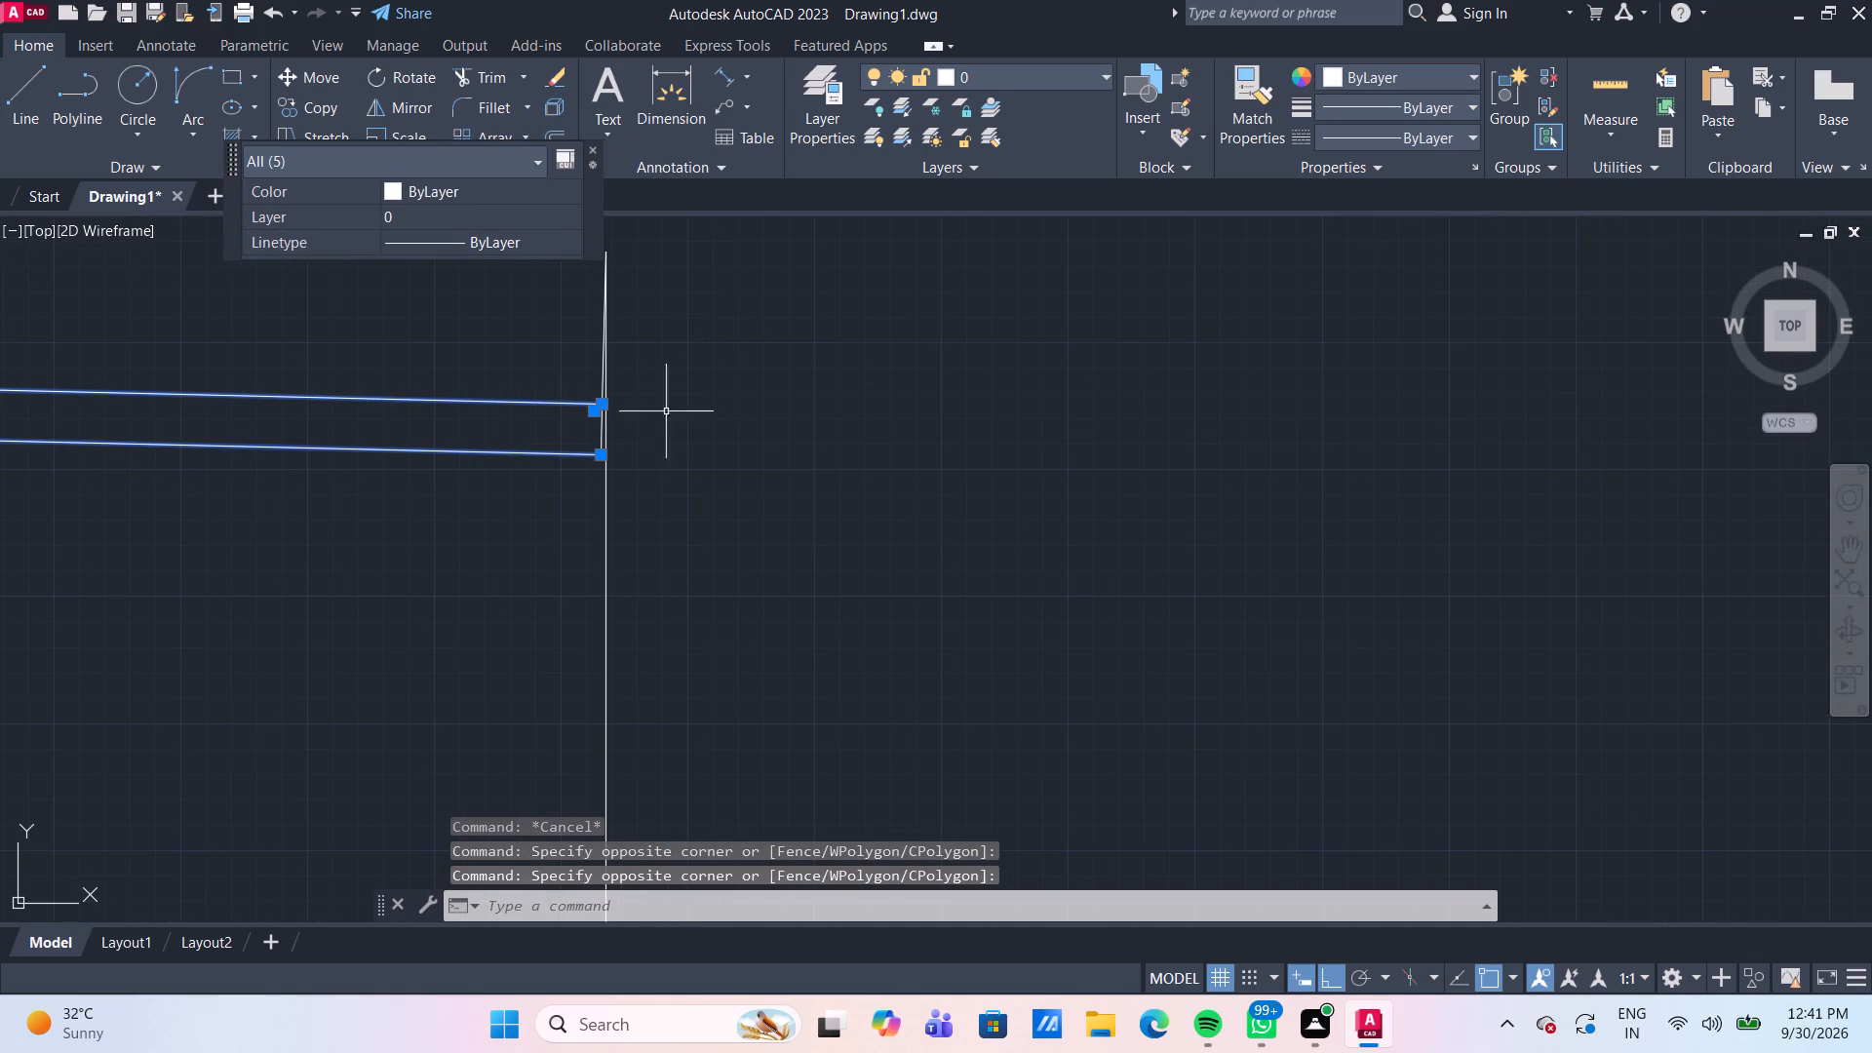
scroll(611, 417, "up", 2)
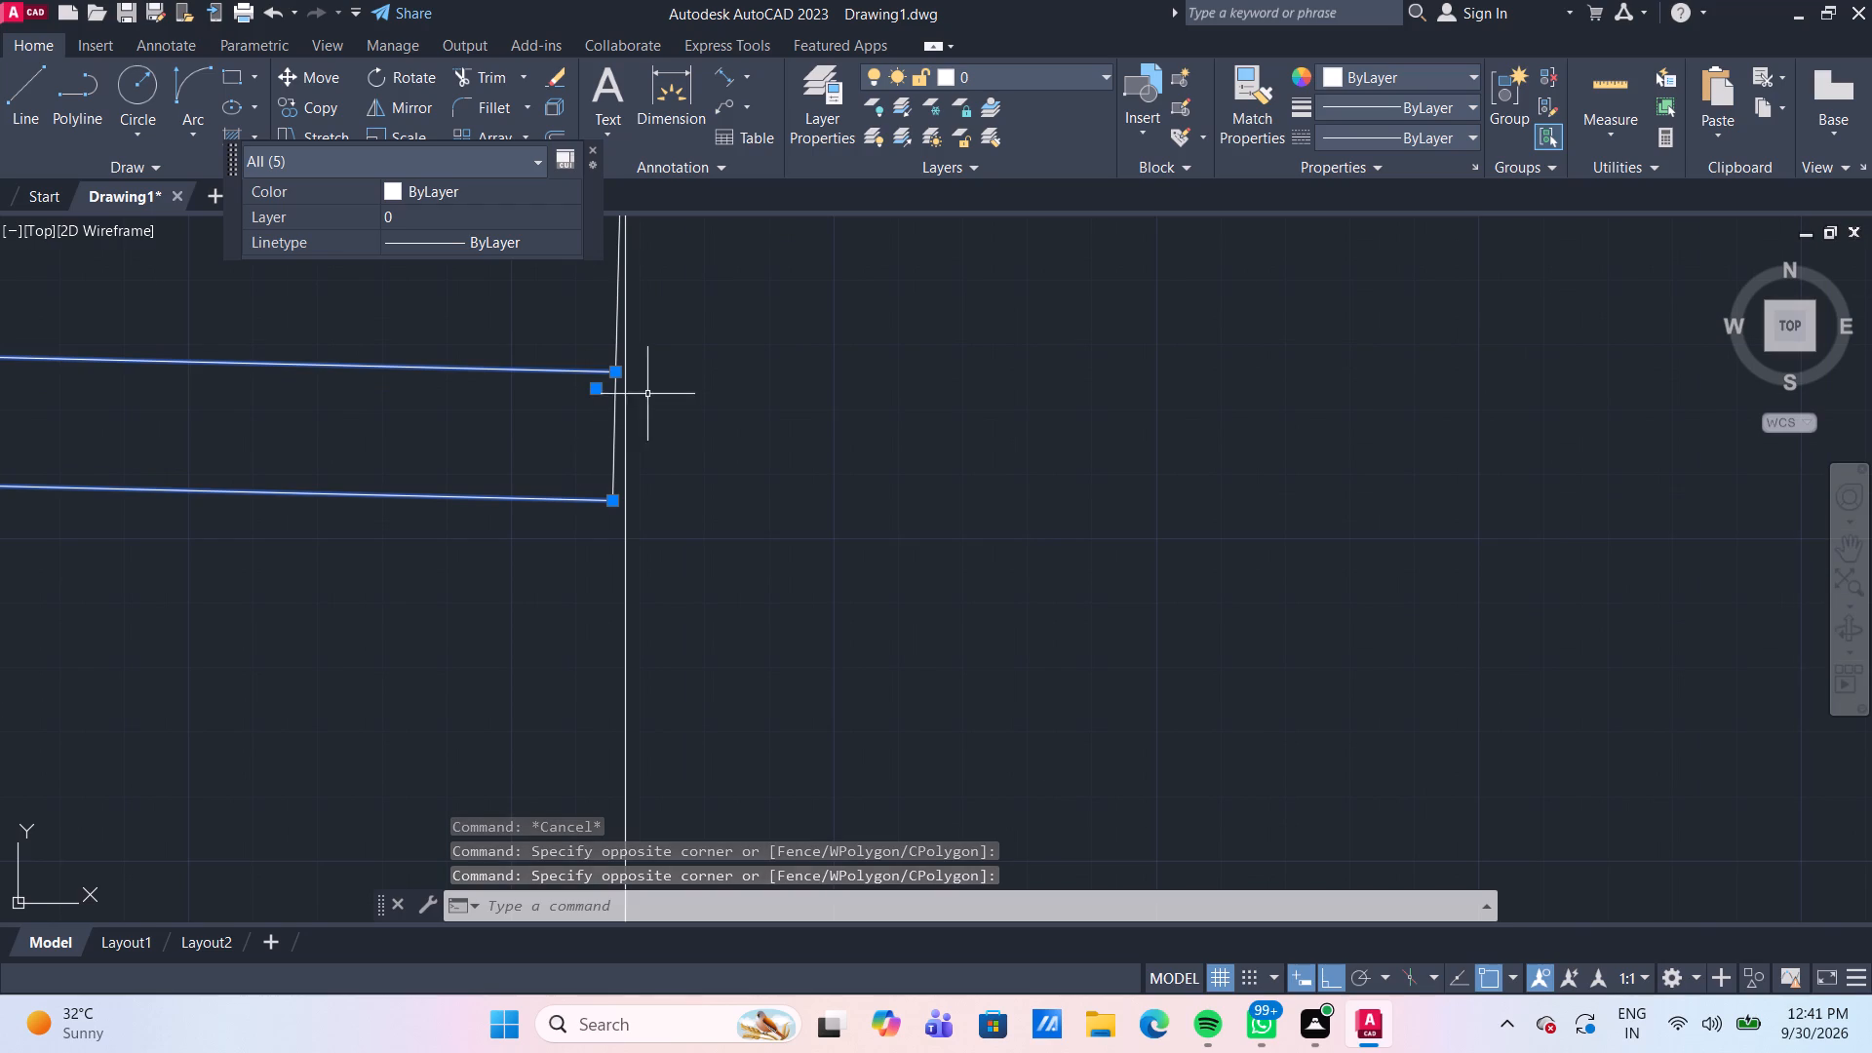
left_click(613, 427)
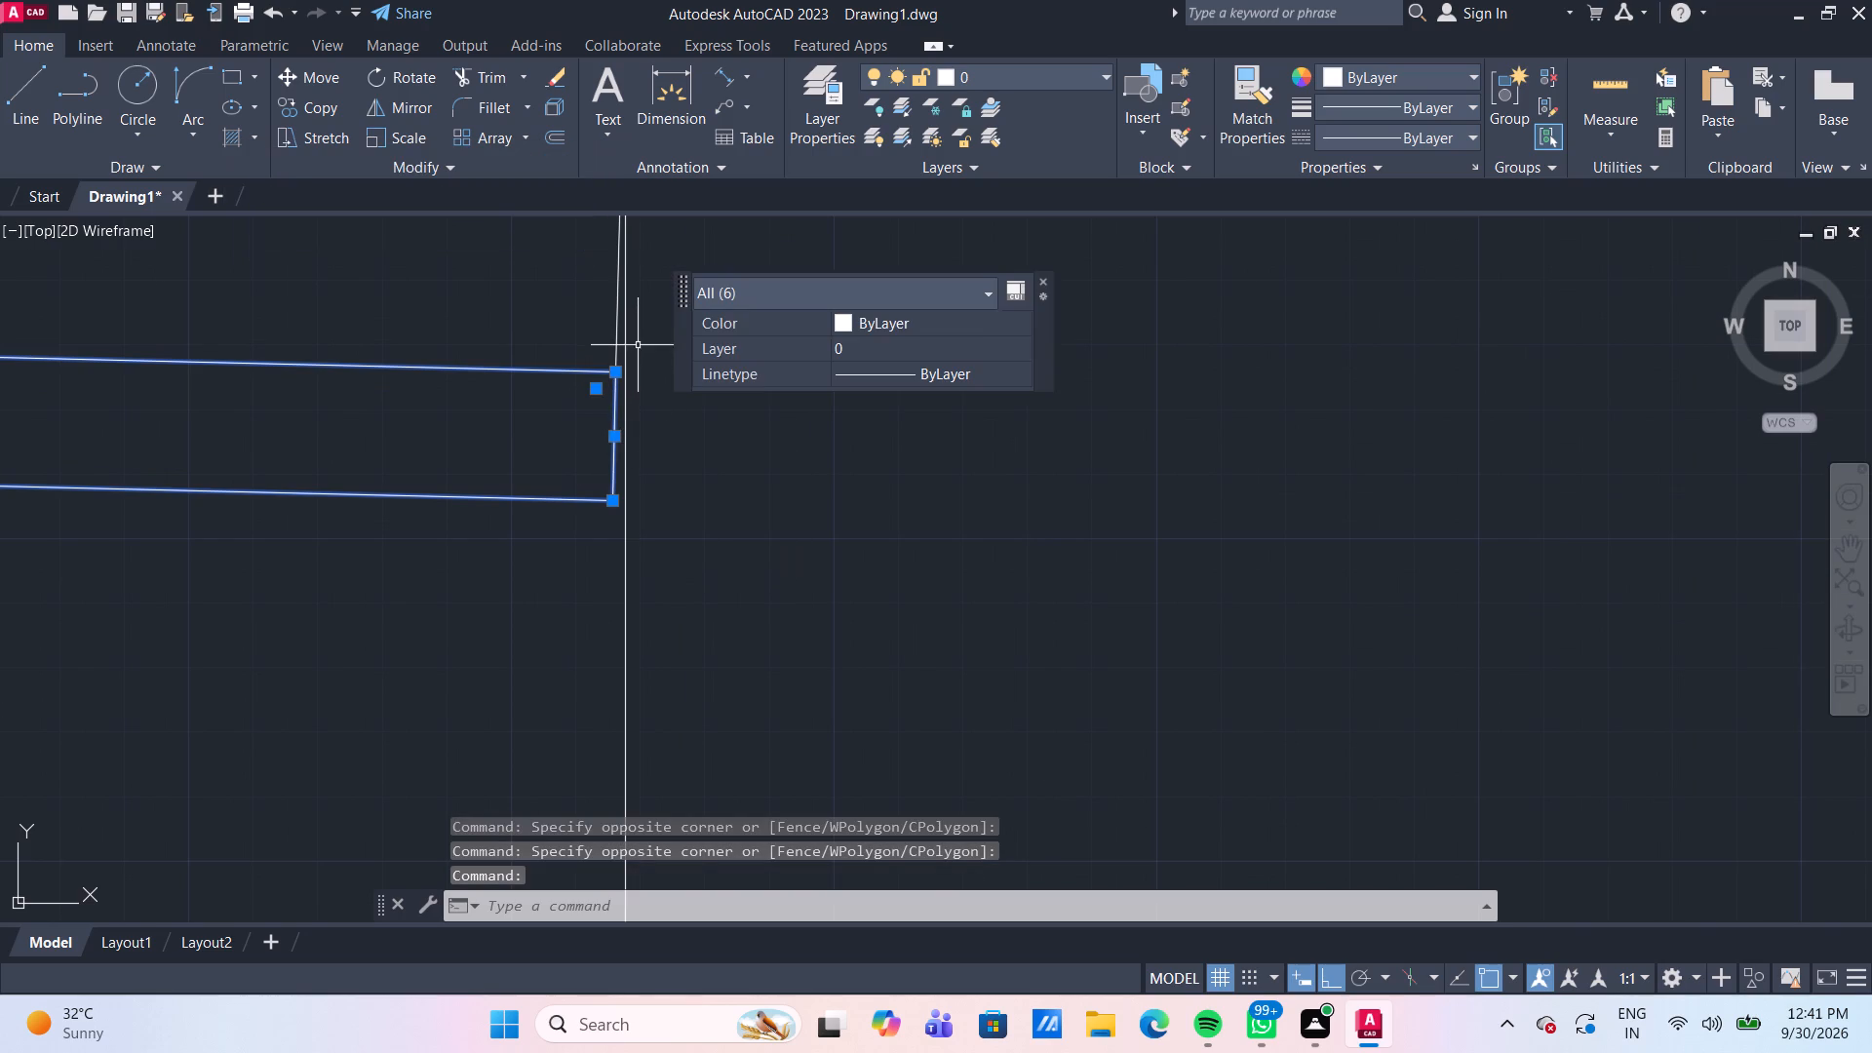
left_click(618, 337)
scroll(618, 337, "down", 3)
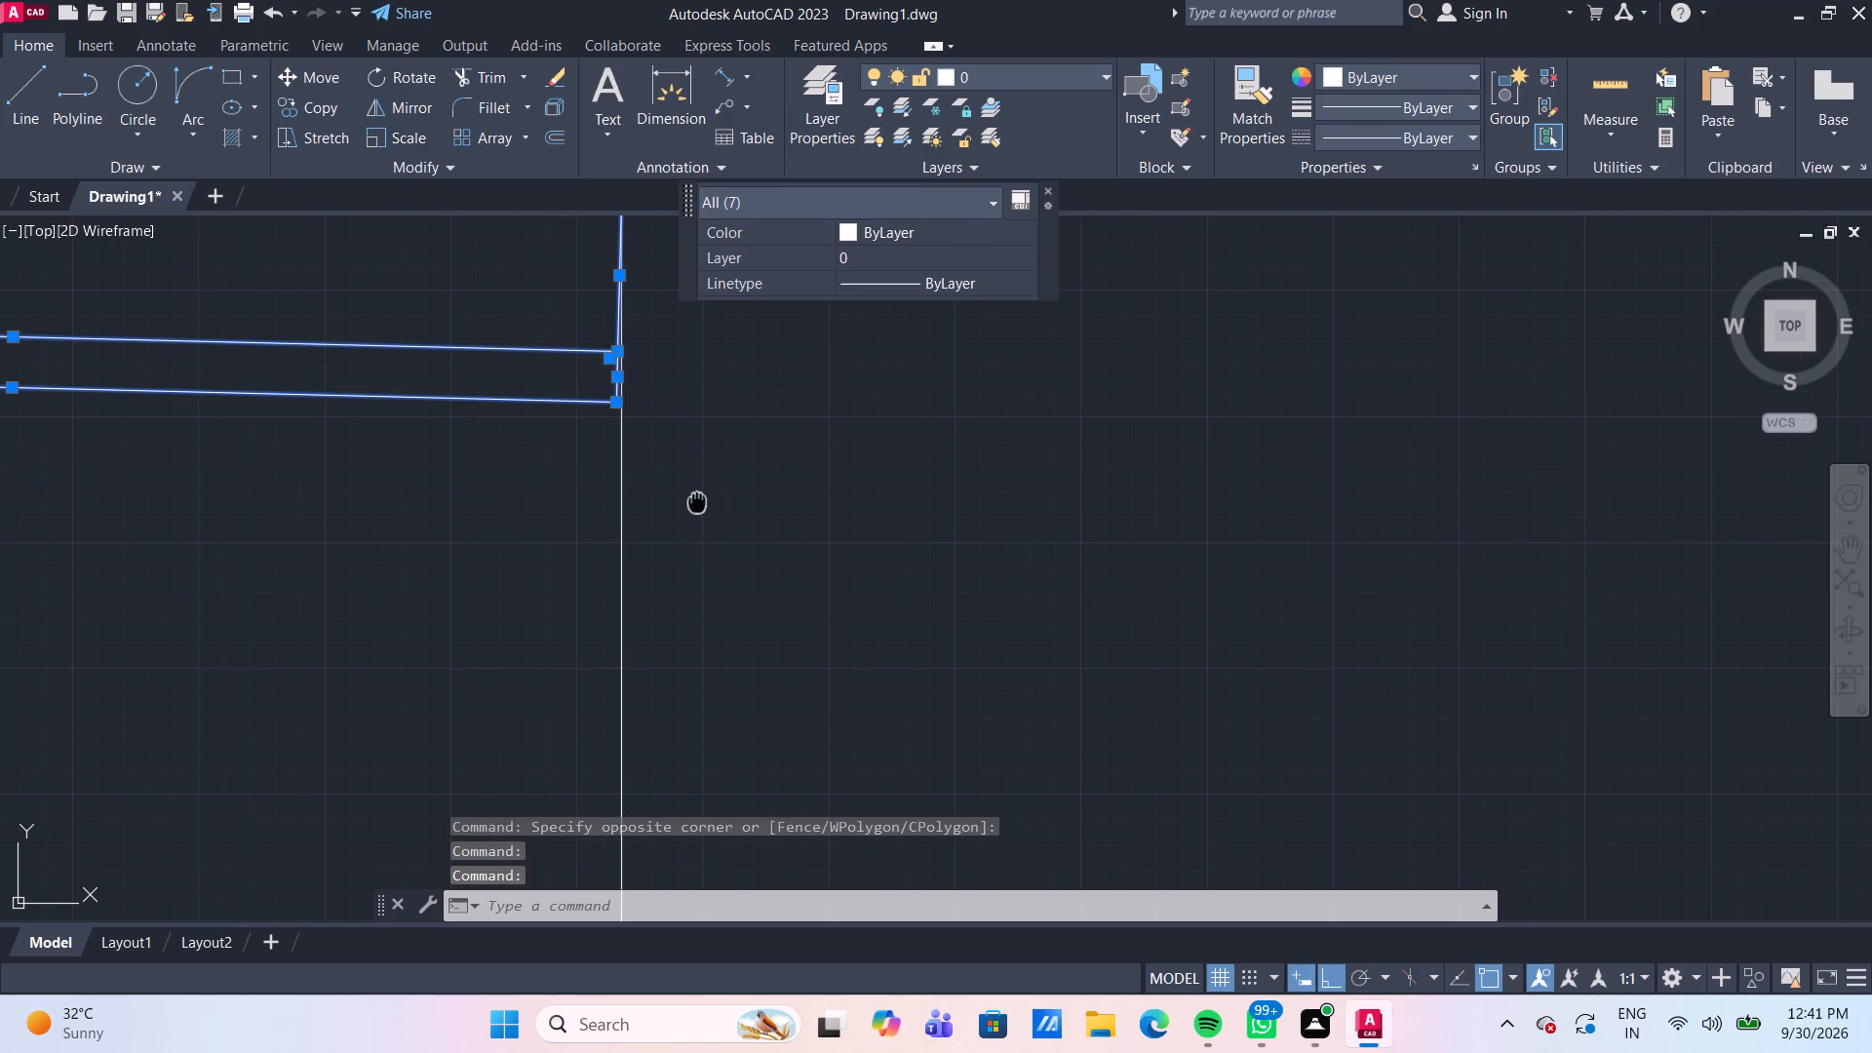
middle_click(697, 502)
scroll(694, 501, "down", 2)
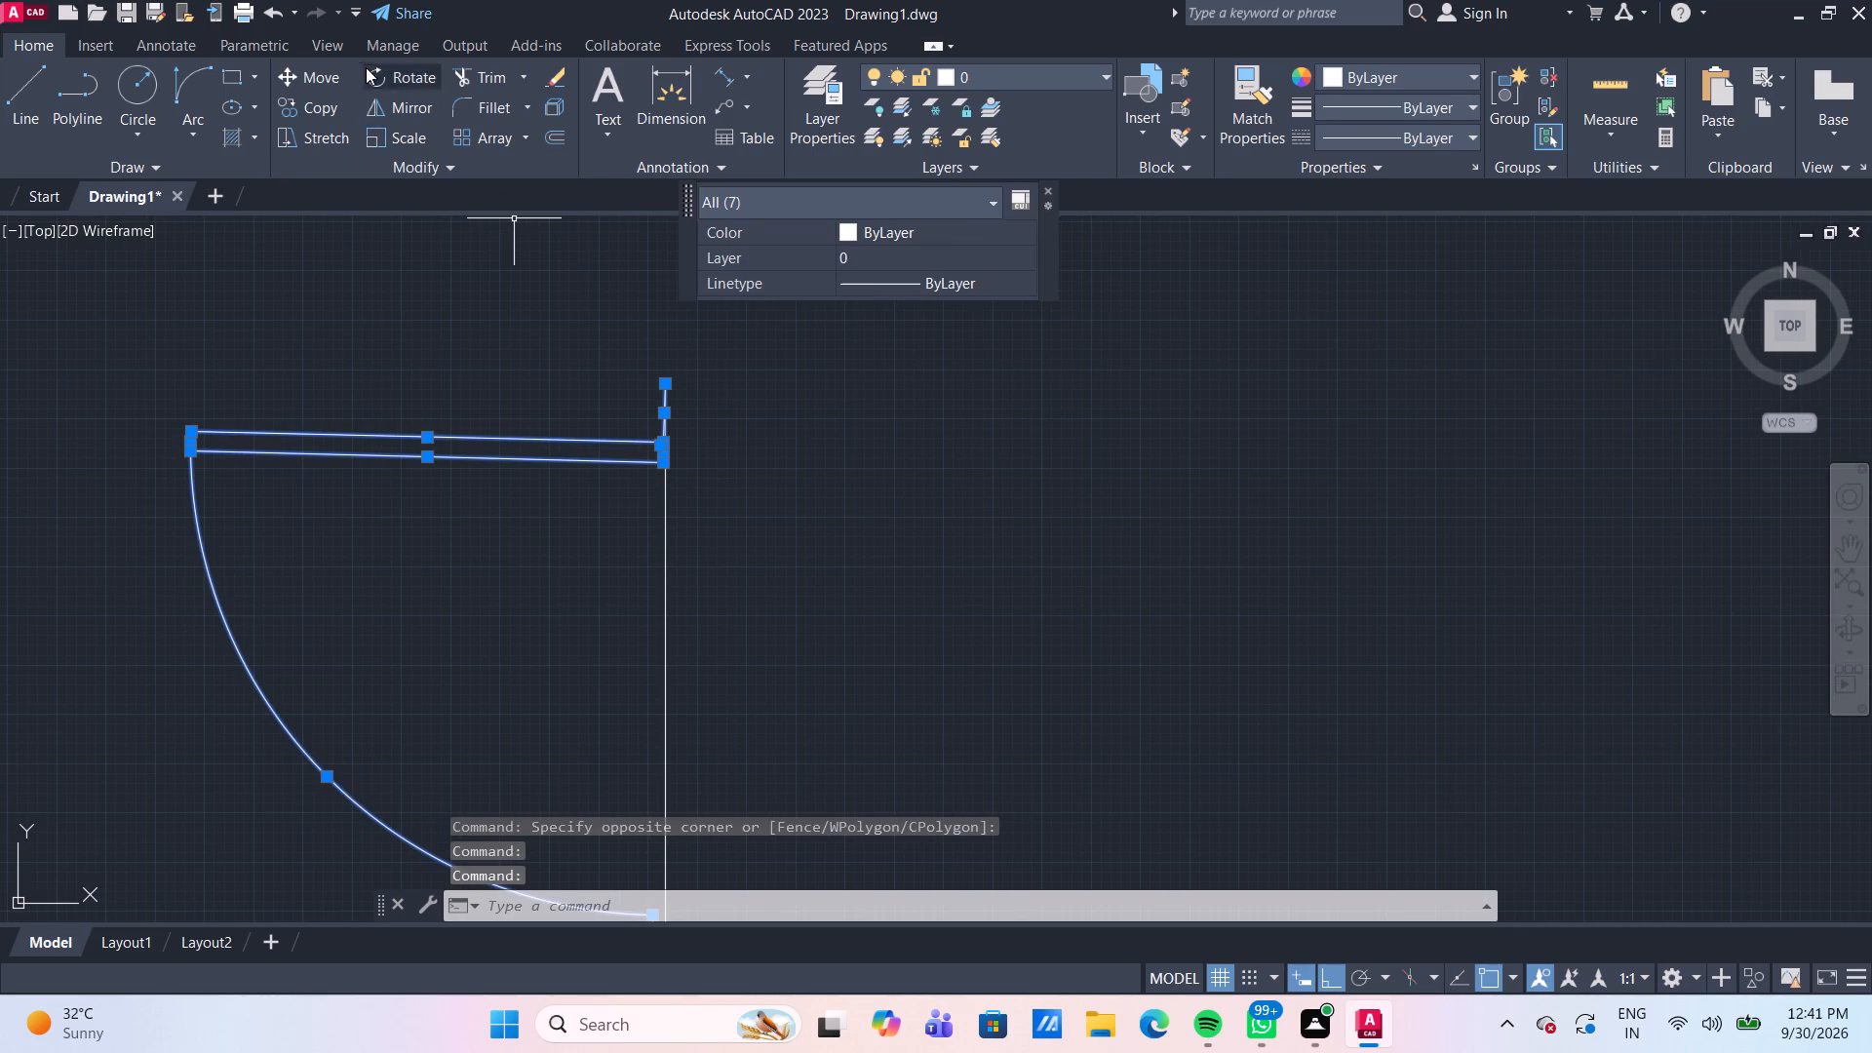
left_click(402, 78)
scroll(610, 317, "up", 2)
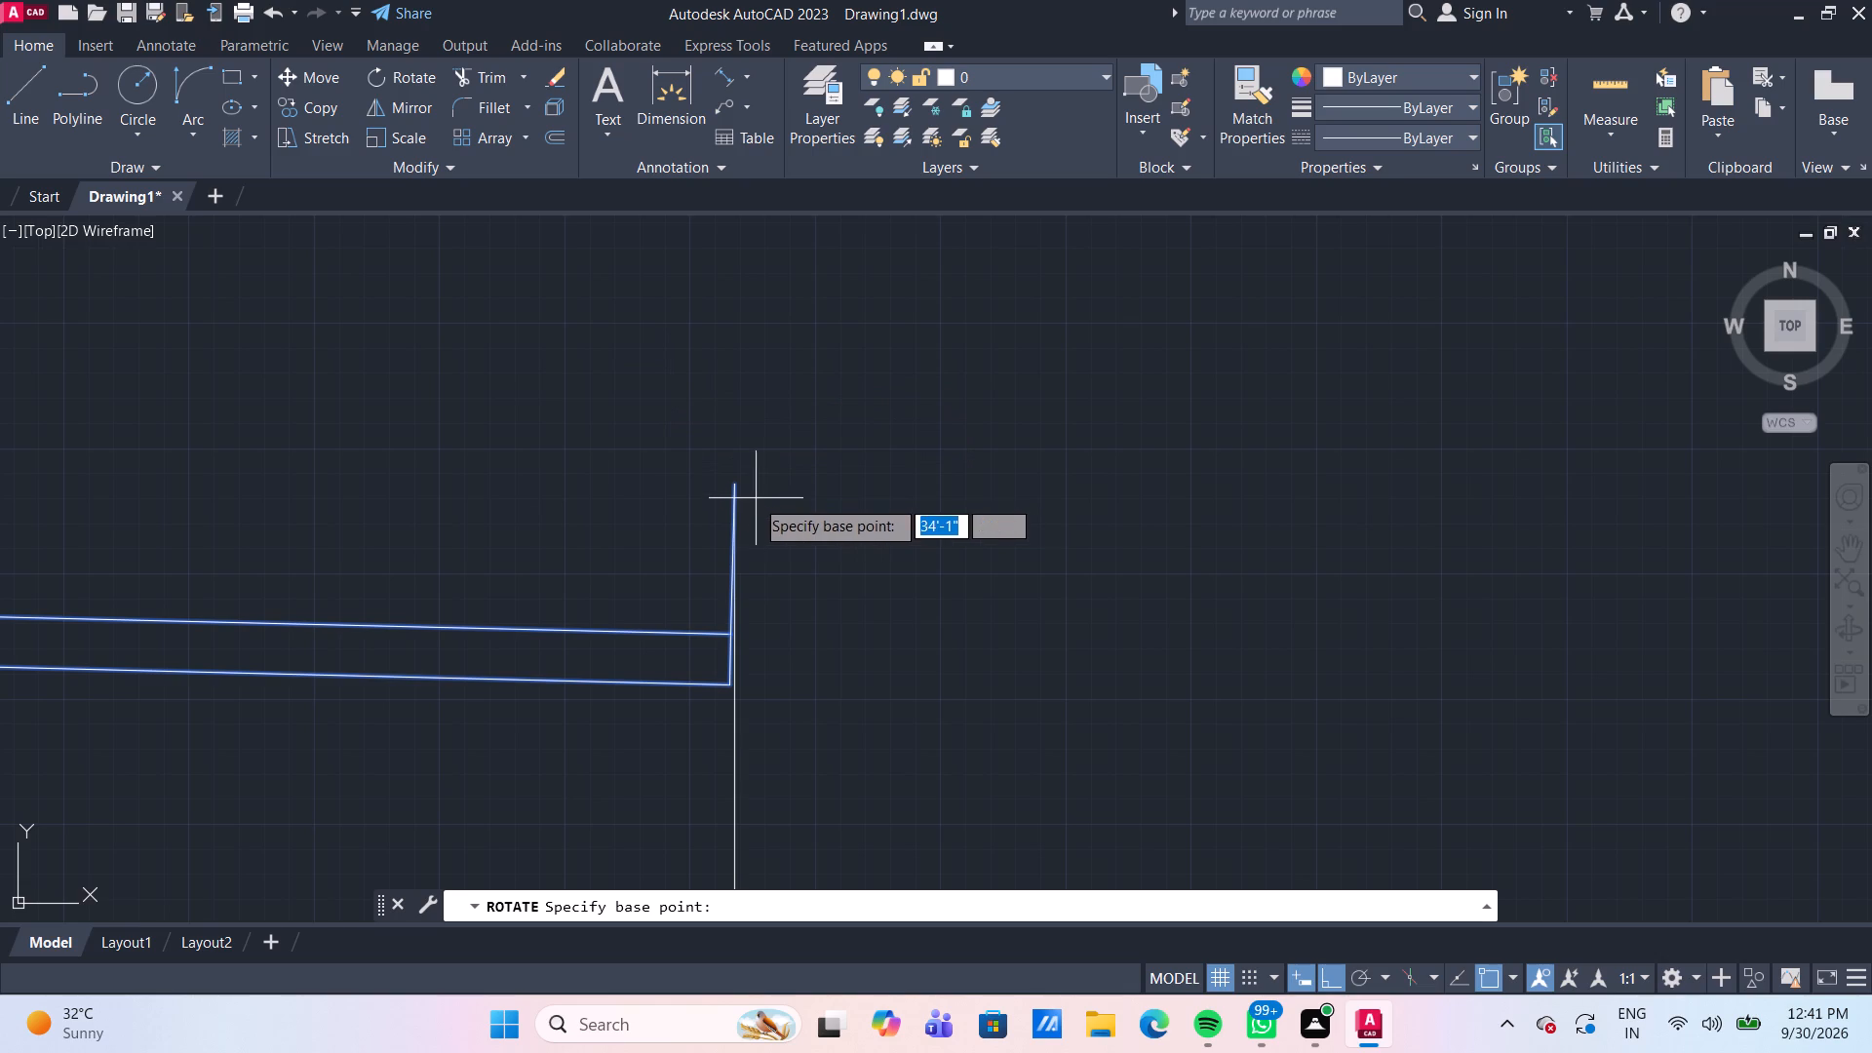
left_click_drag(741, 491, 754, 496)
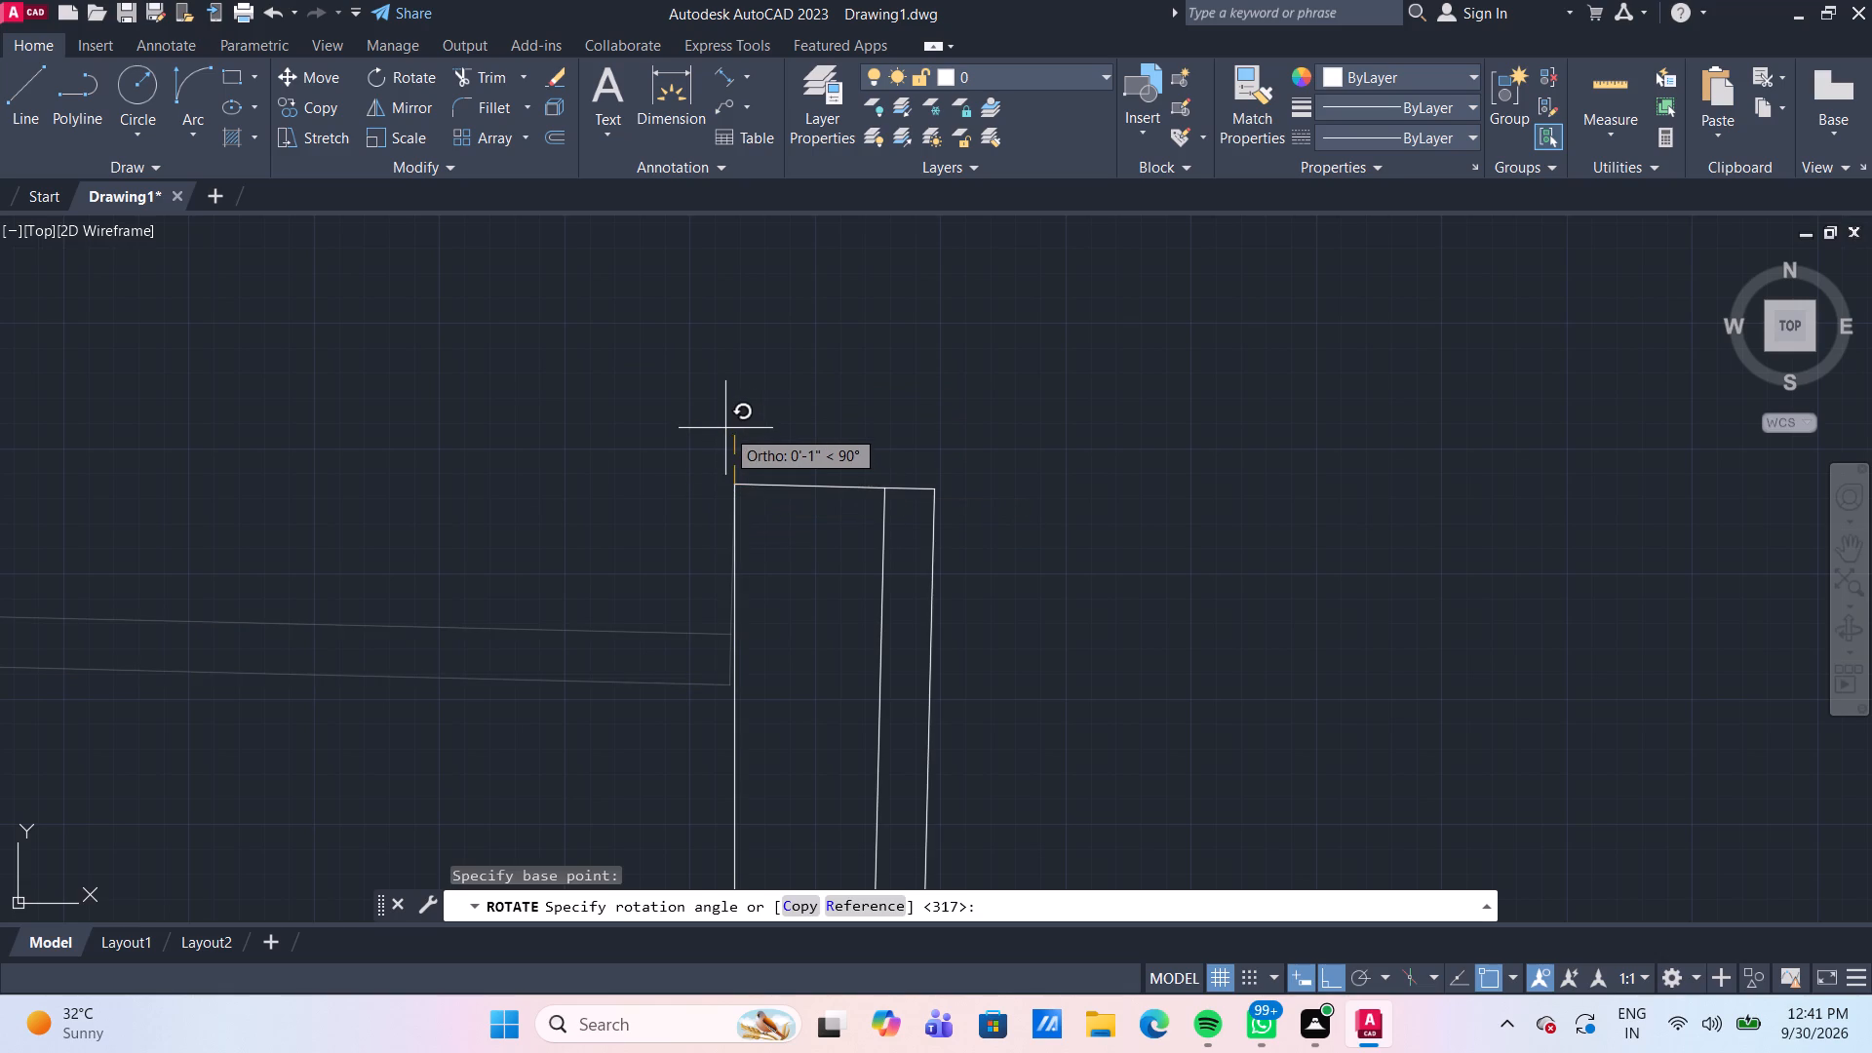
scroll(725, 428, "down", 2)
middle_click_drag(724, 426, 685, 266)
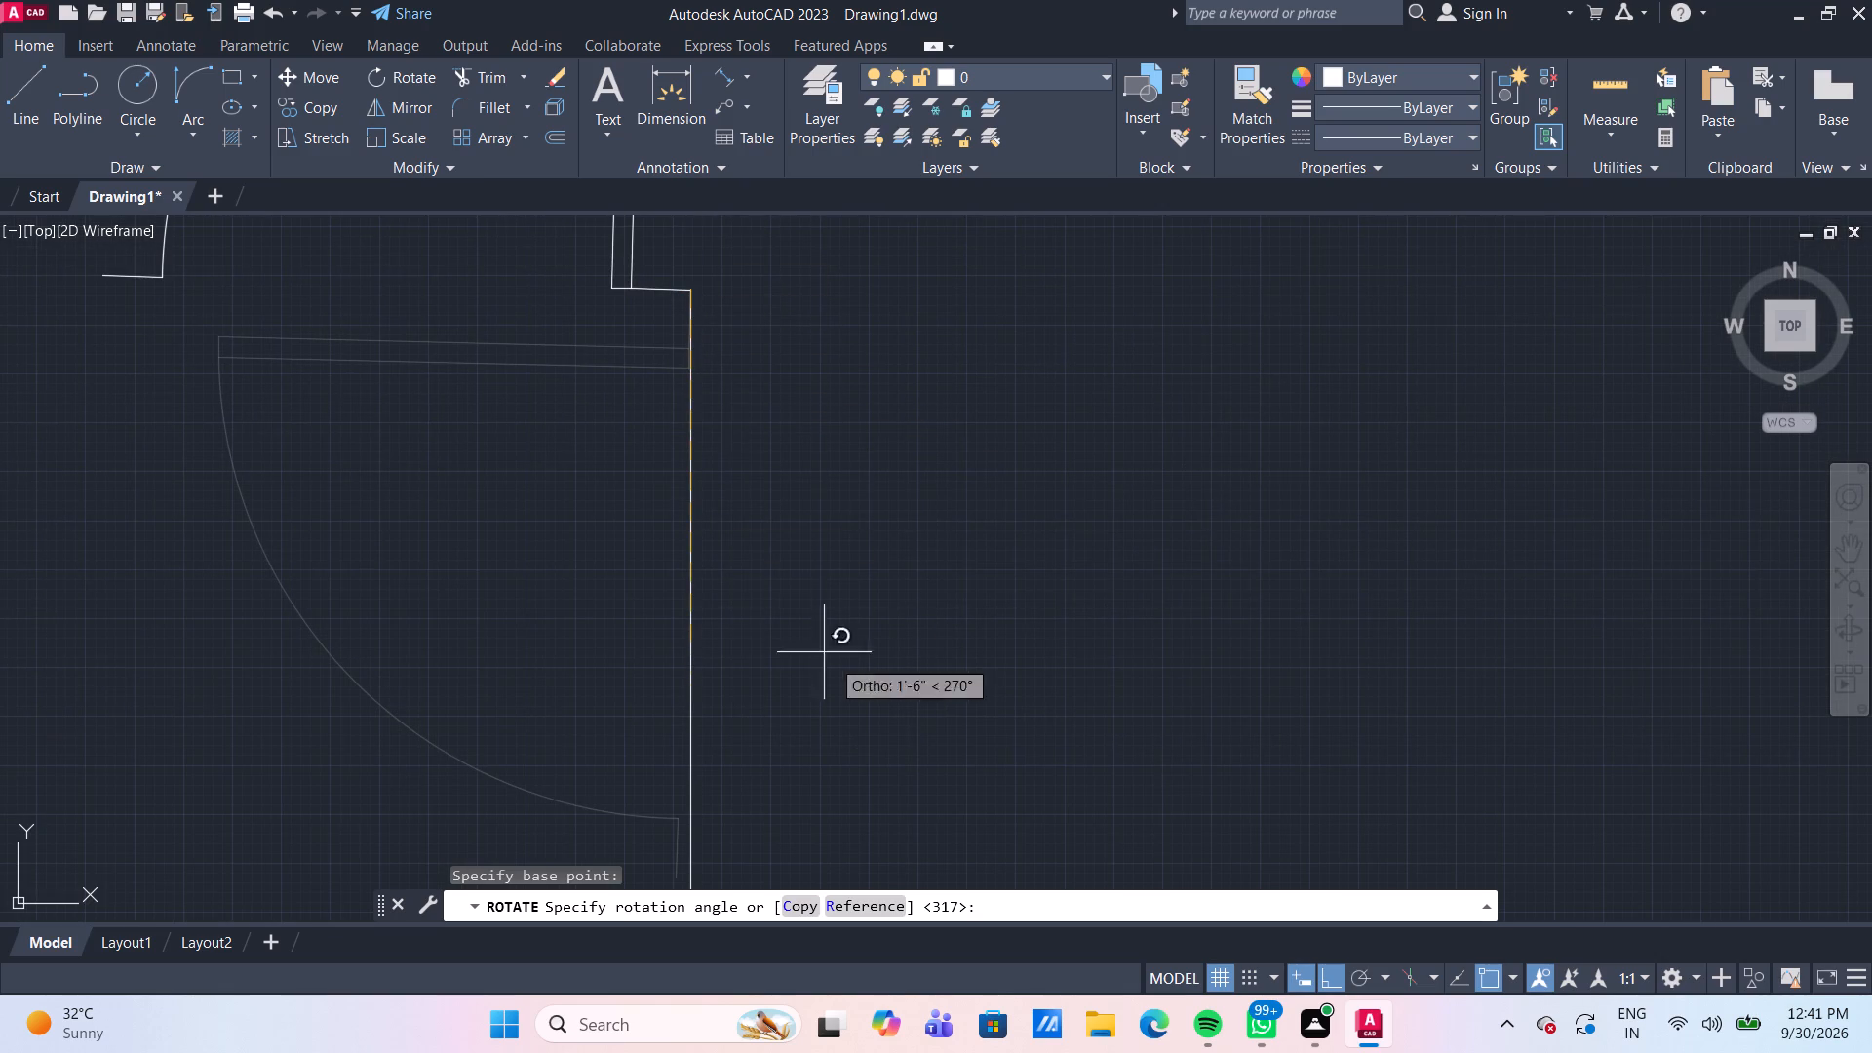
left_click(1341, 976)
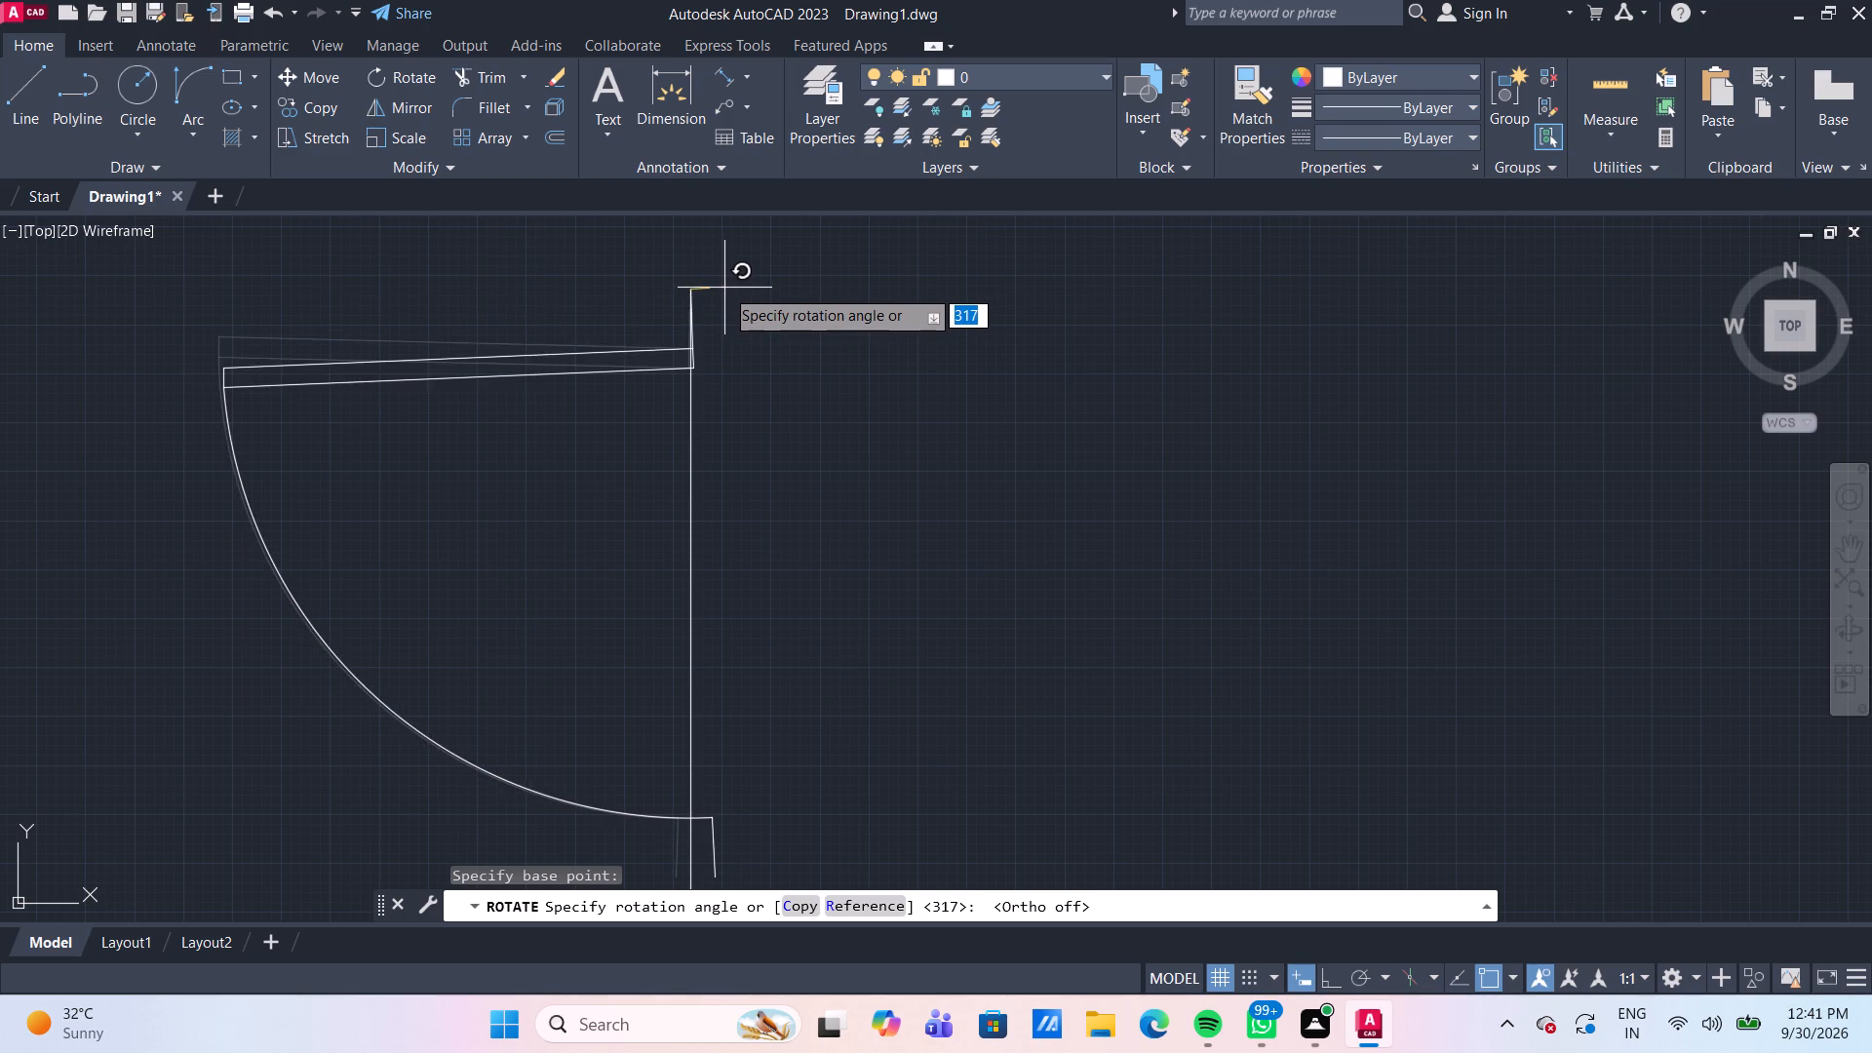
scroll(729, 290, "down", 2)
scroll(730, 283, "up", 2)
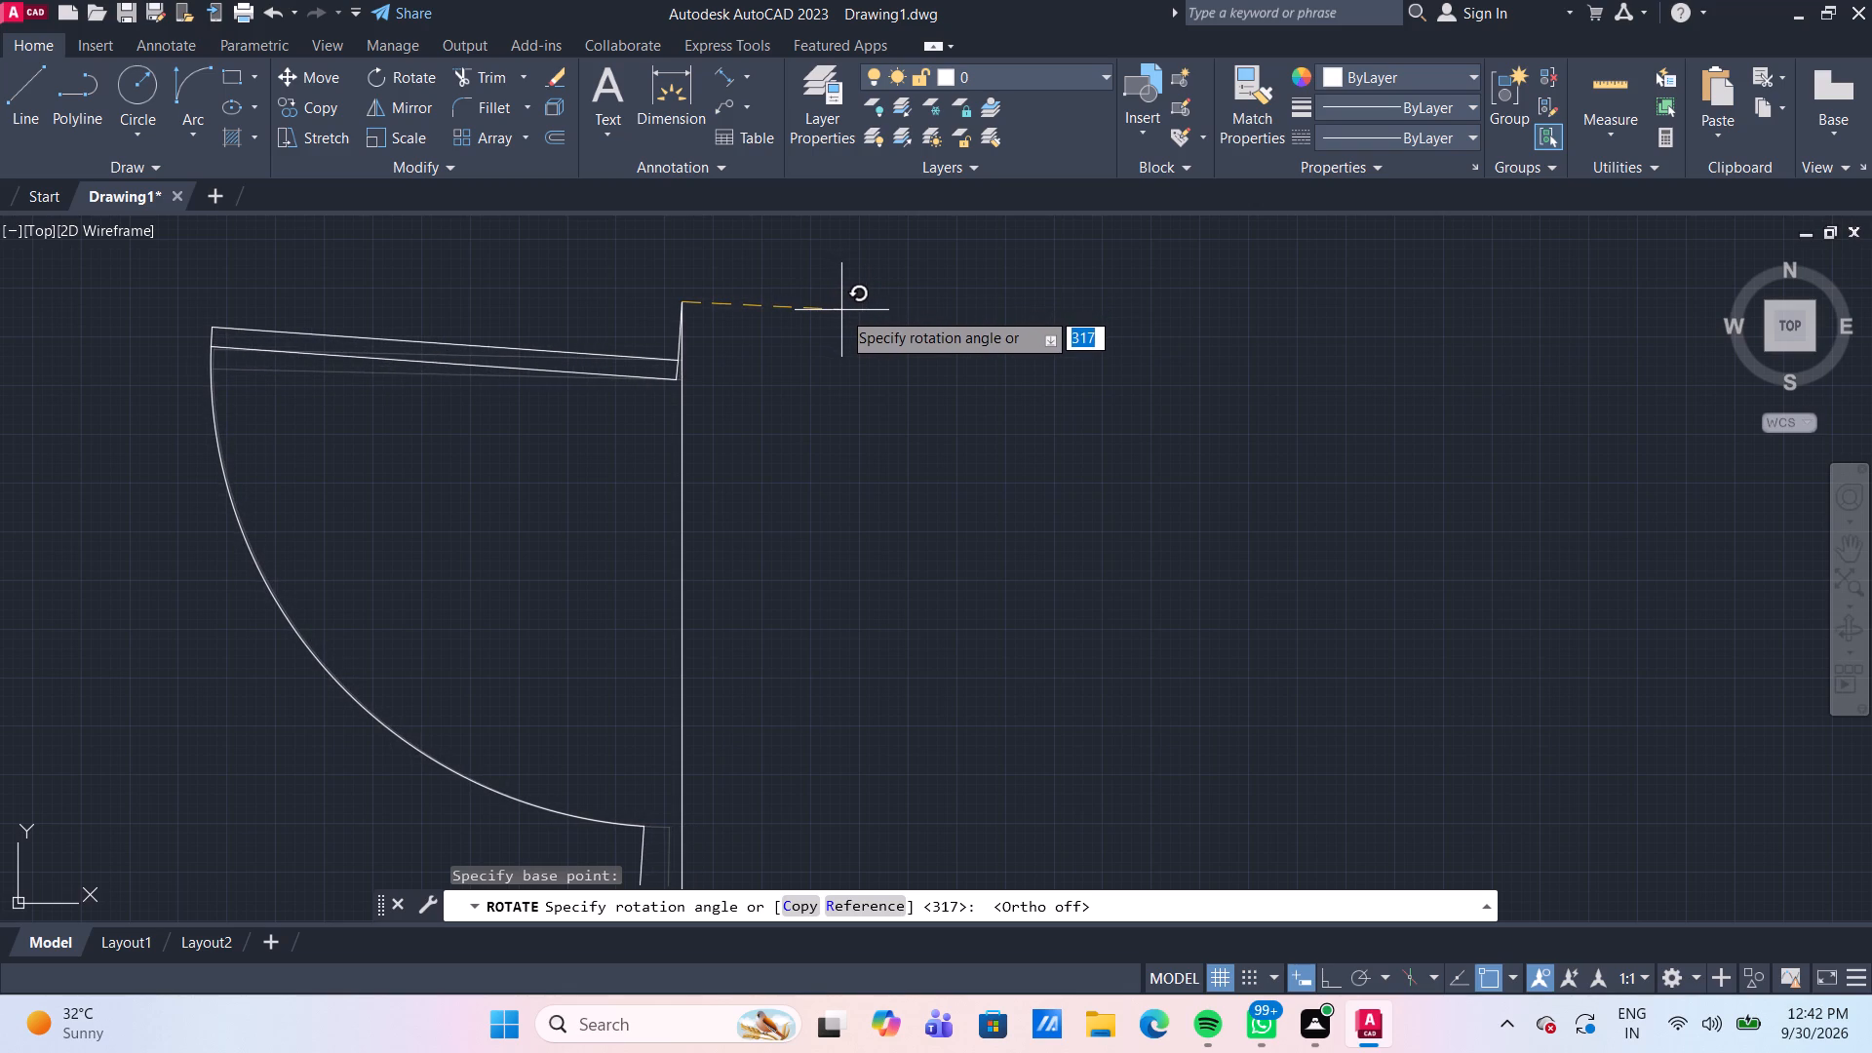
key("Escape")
Delete the loose smaller door together with its vertical reference line.
scroll(879, 310, "down", 3)
left_click_drag(896, 512, 877, 487)
left_click(687, 253)
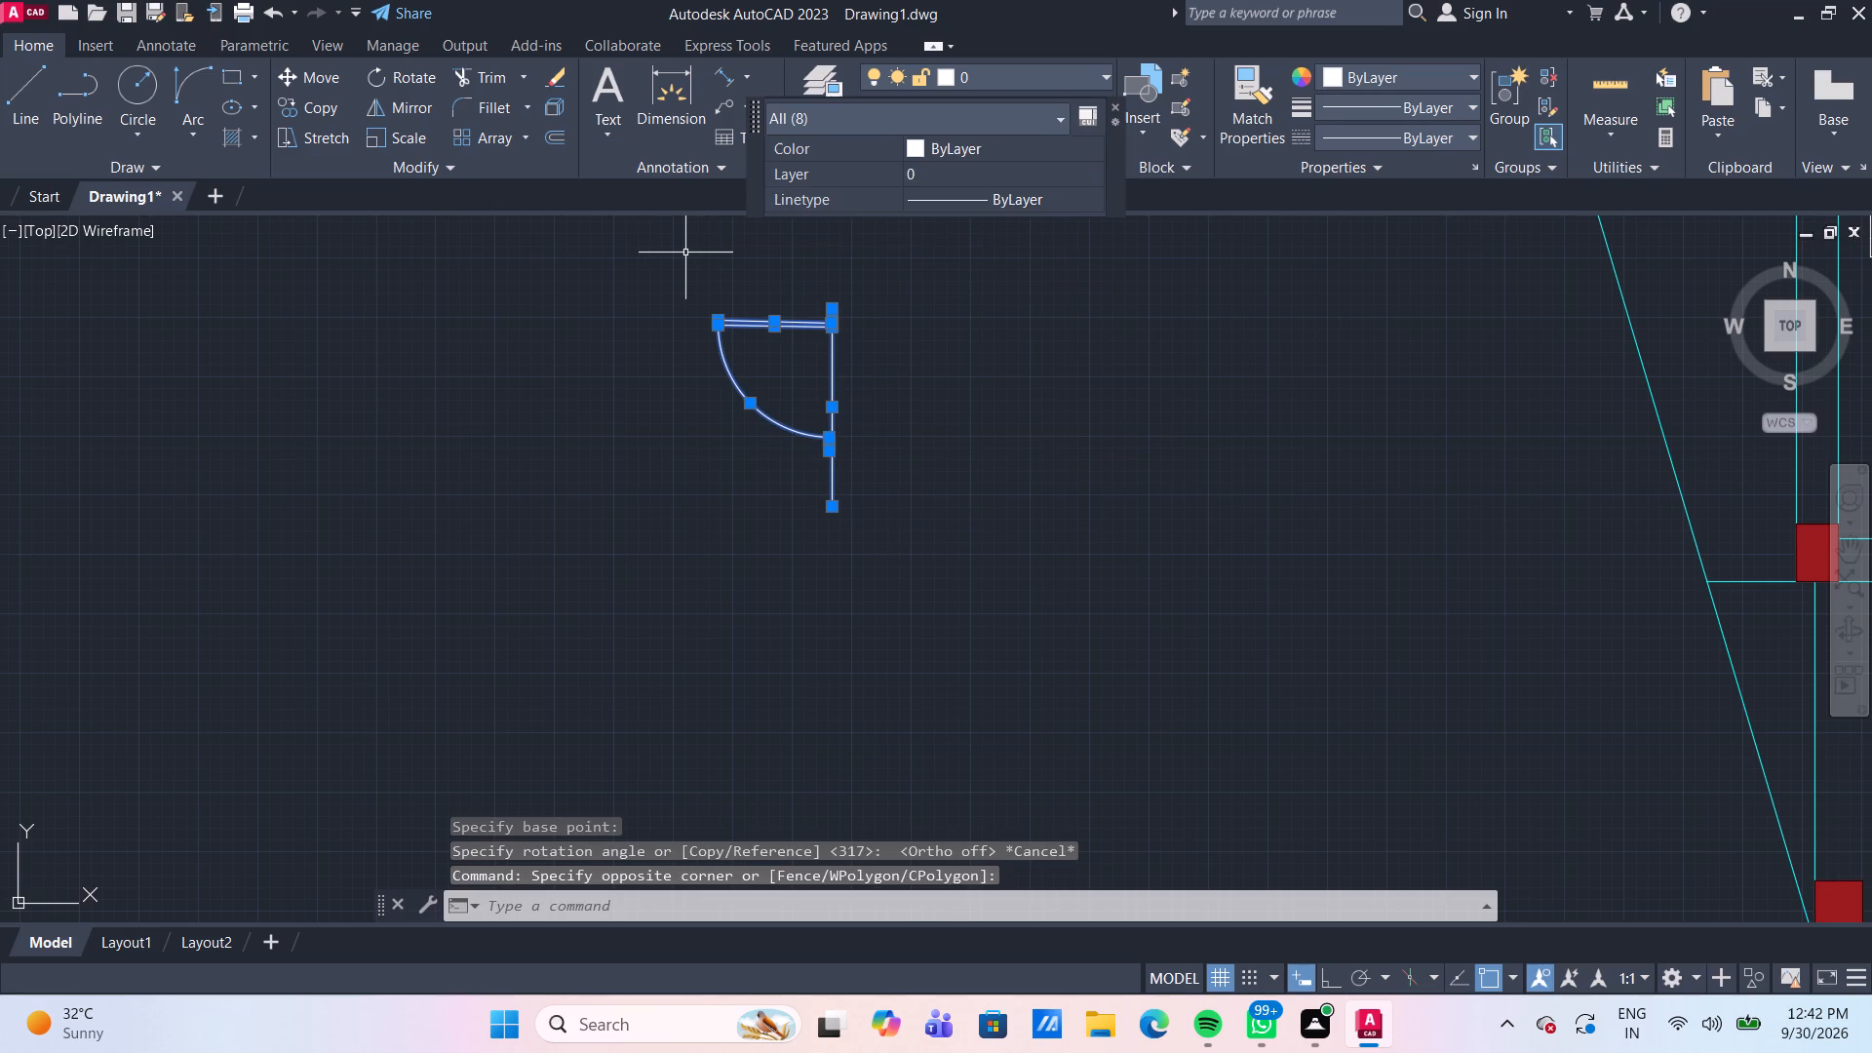
key("Delete")
Copy the lower bedroom's entrance door, including both jambs, to the empty area outside the slanted boundary beside the living room.
scroll(692, 281, "down", 4)
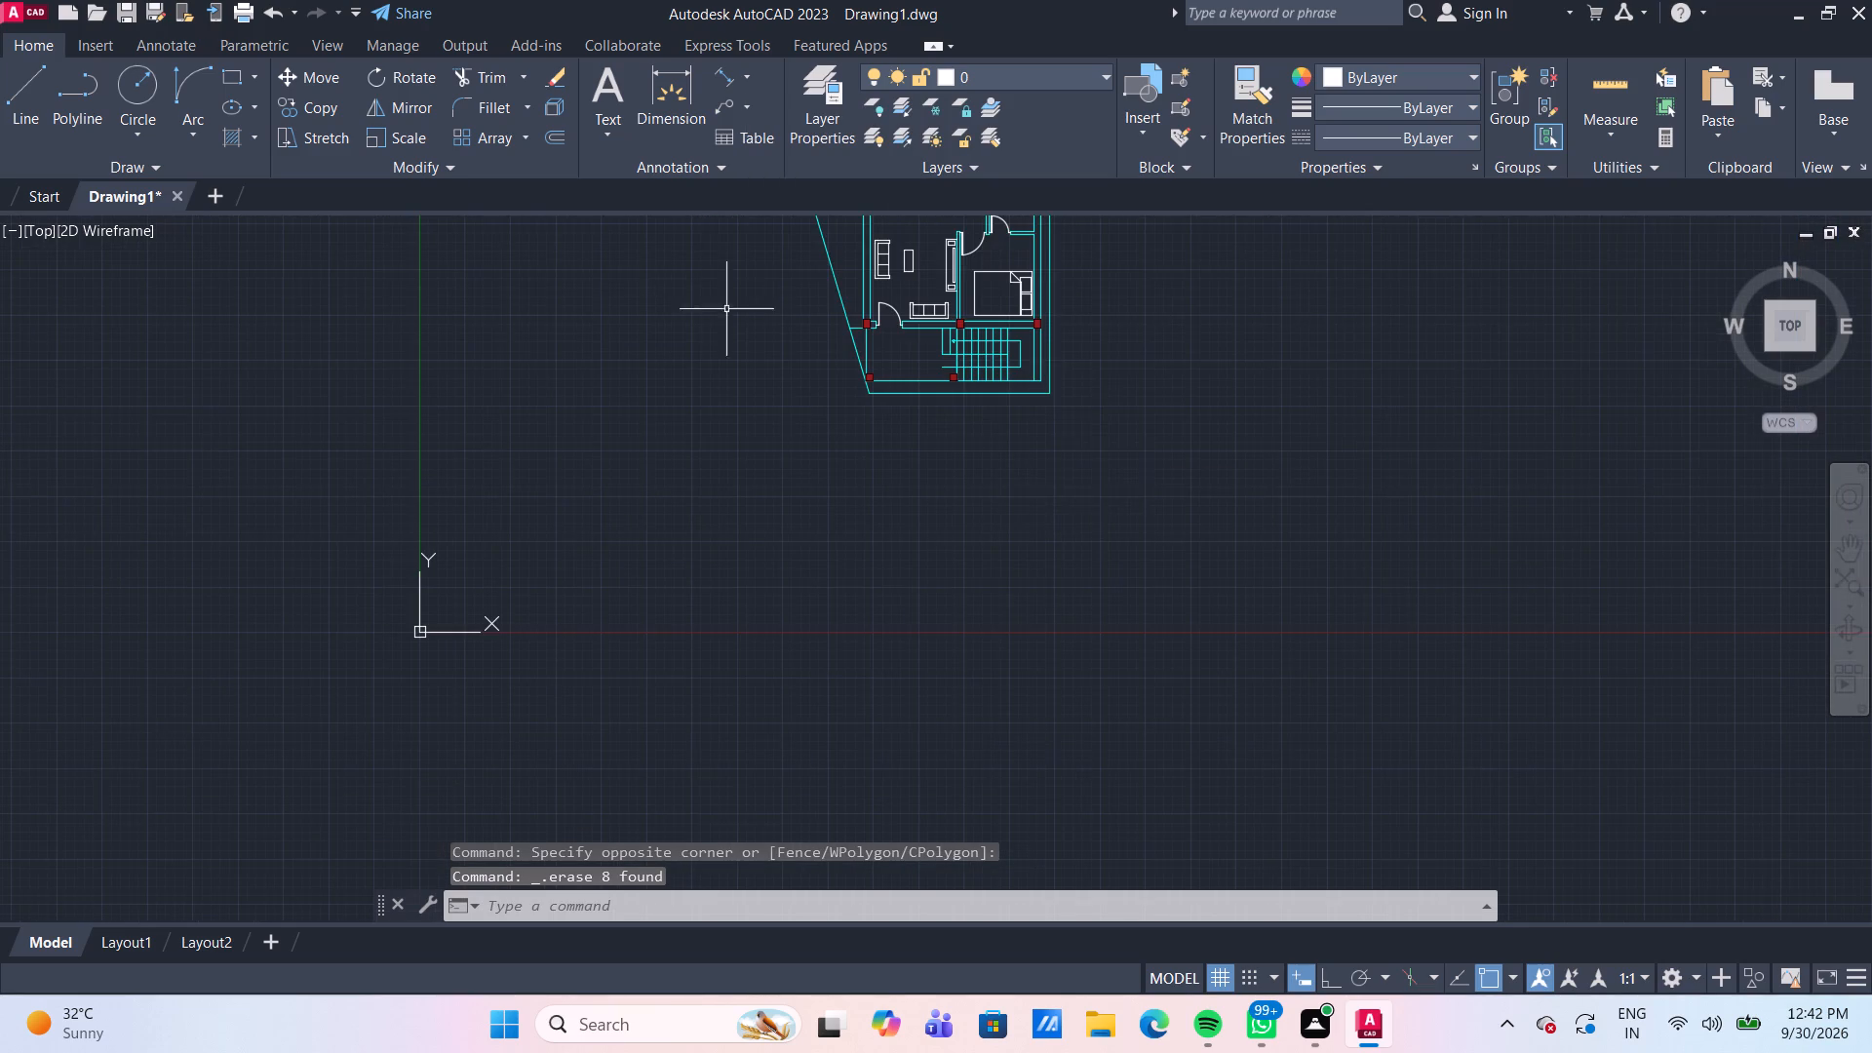
scroll(1036, 272, "up", 2)
middle_click_drag(959, 233, 893, 412)
scroll(890, 412, "up", 3)
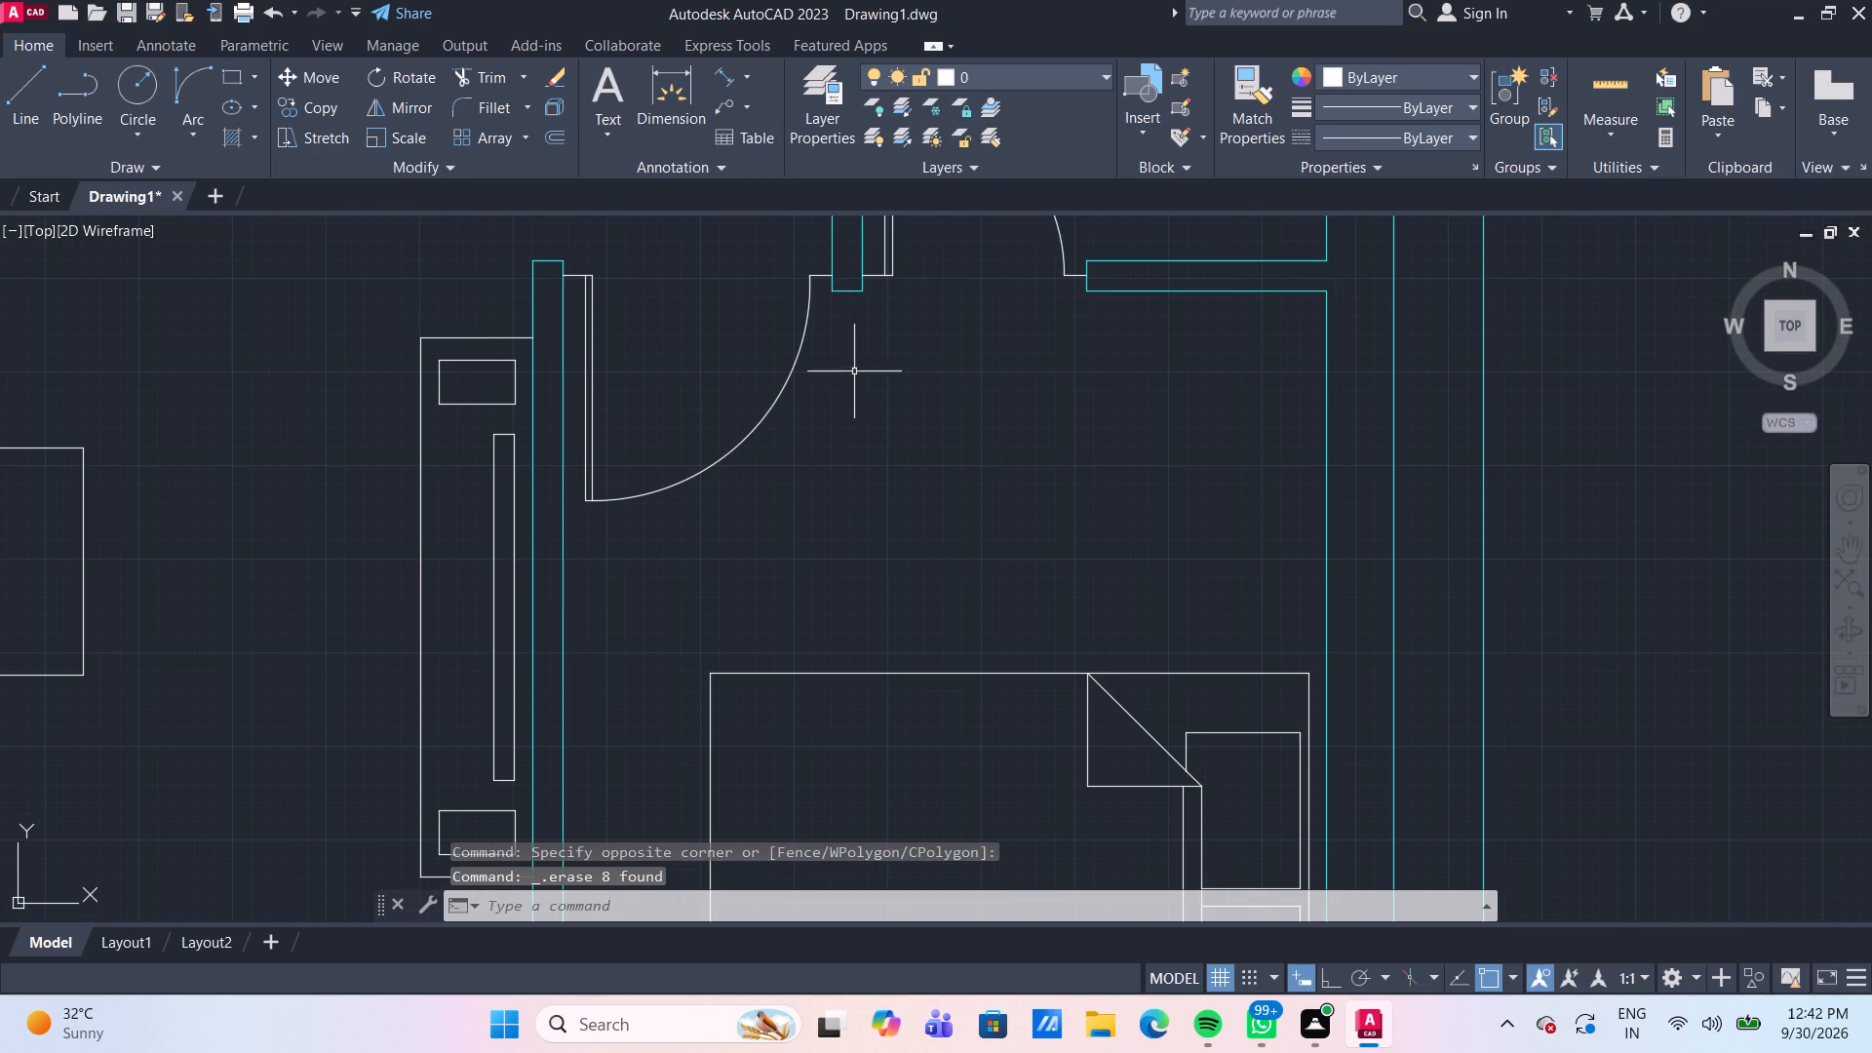
middle_click_drag(837, 359, 846, 416)
scroll(820, 479, "up", 1)
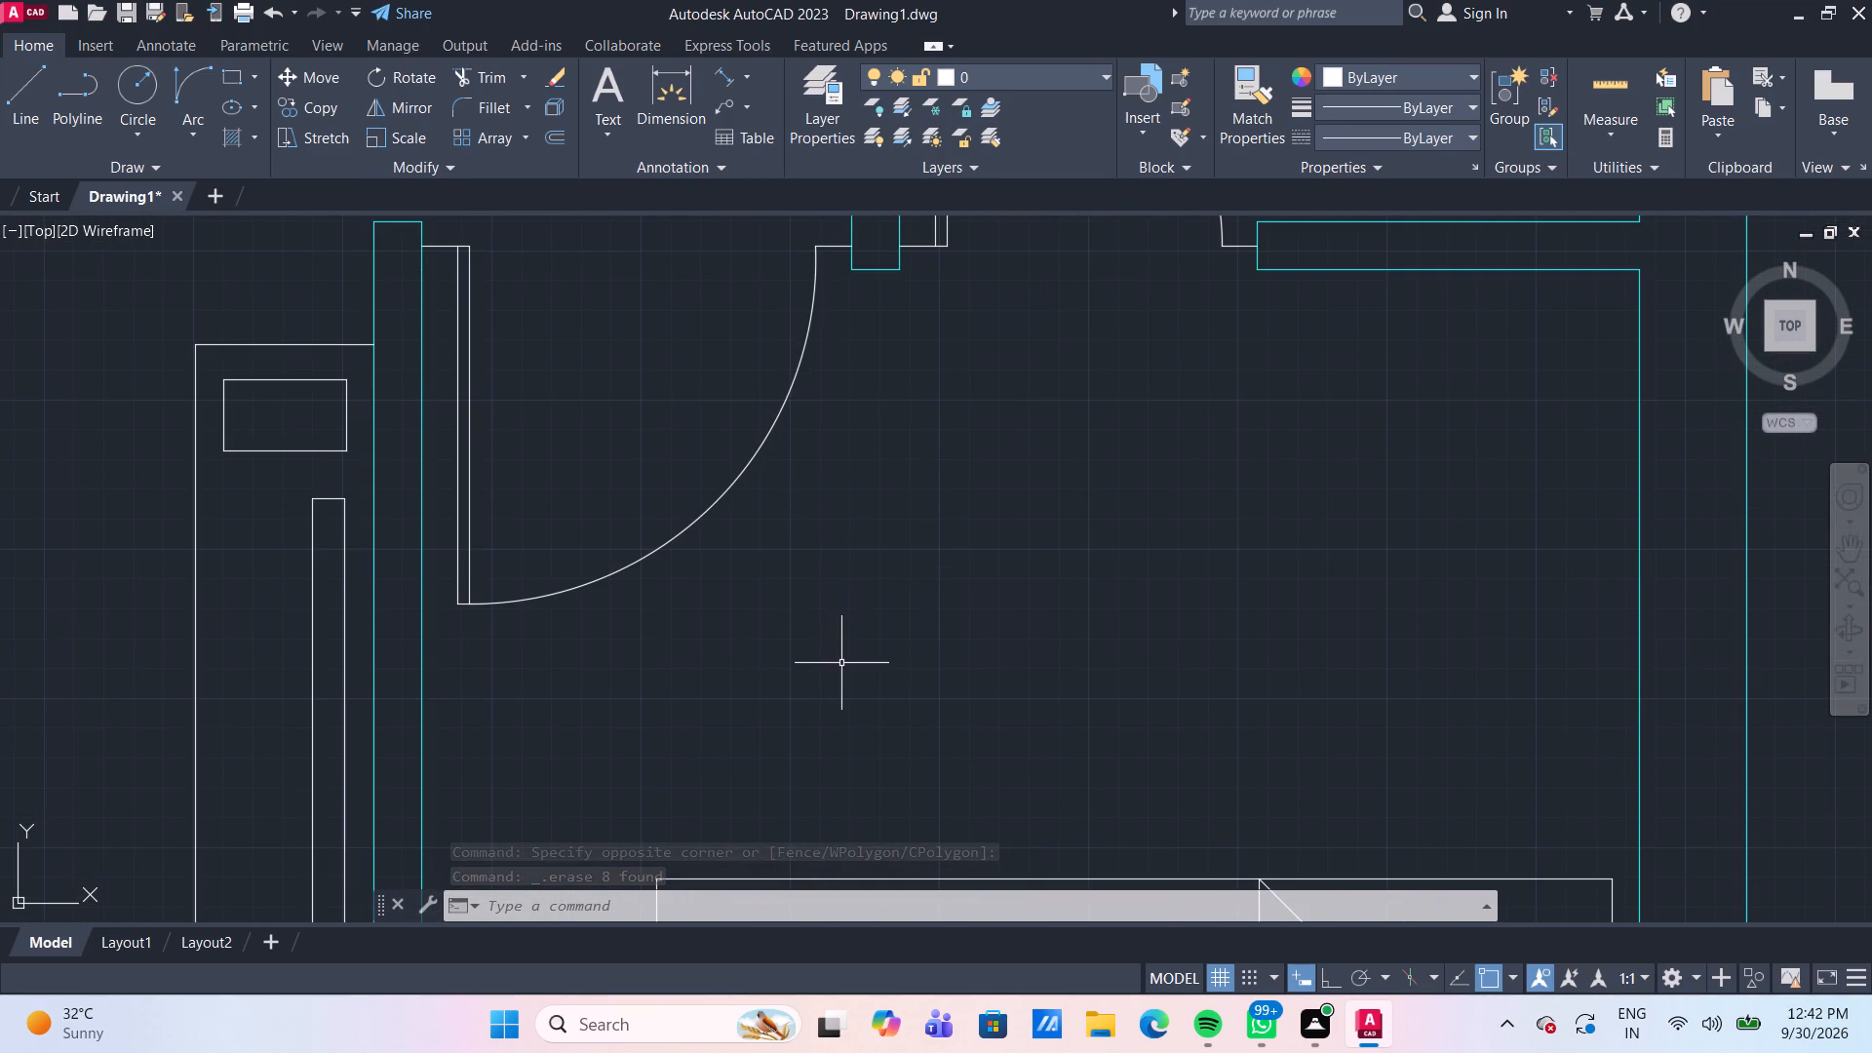
left_click(835, 688)
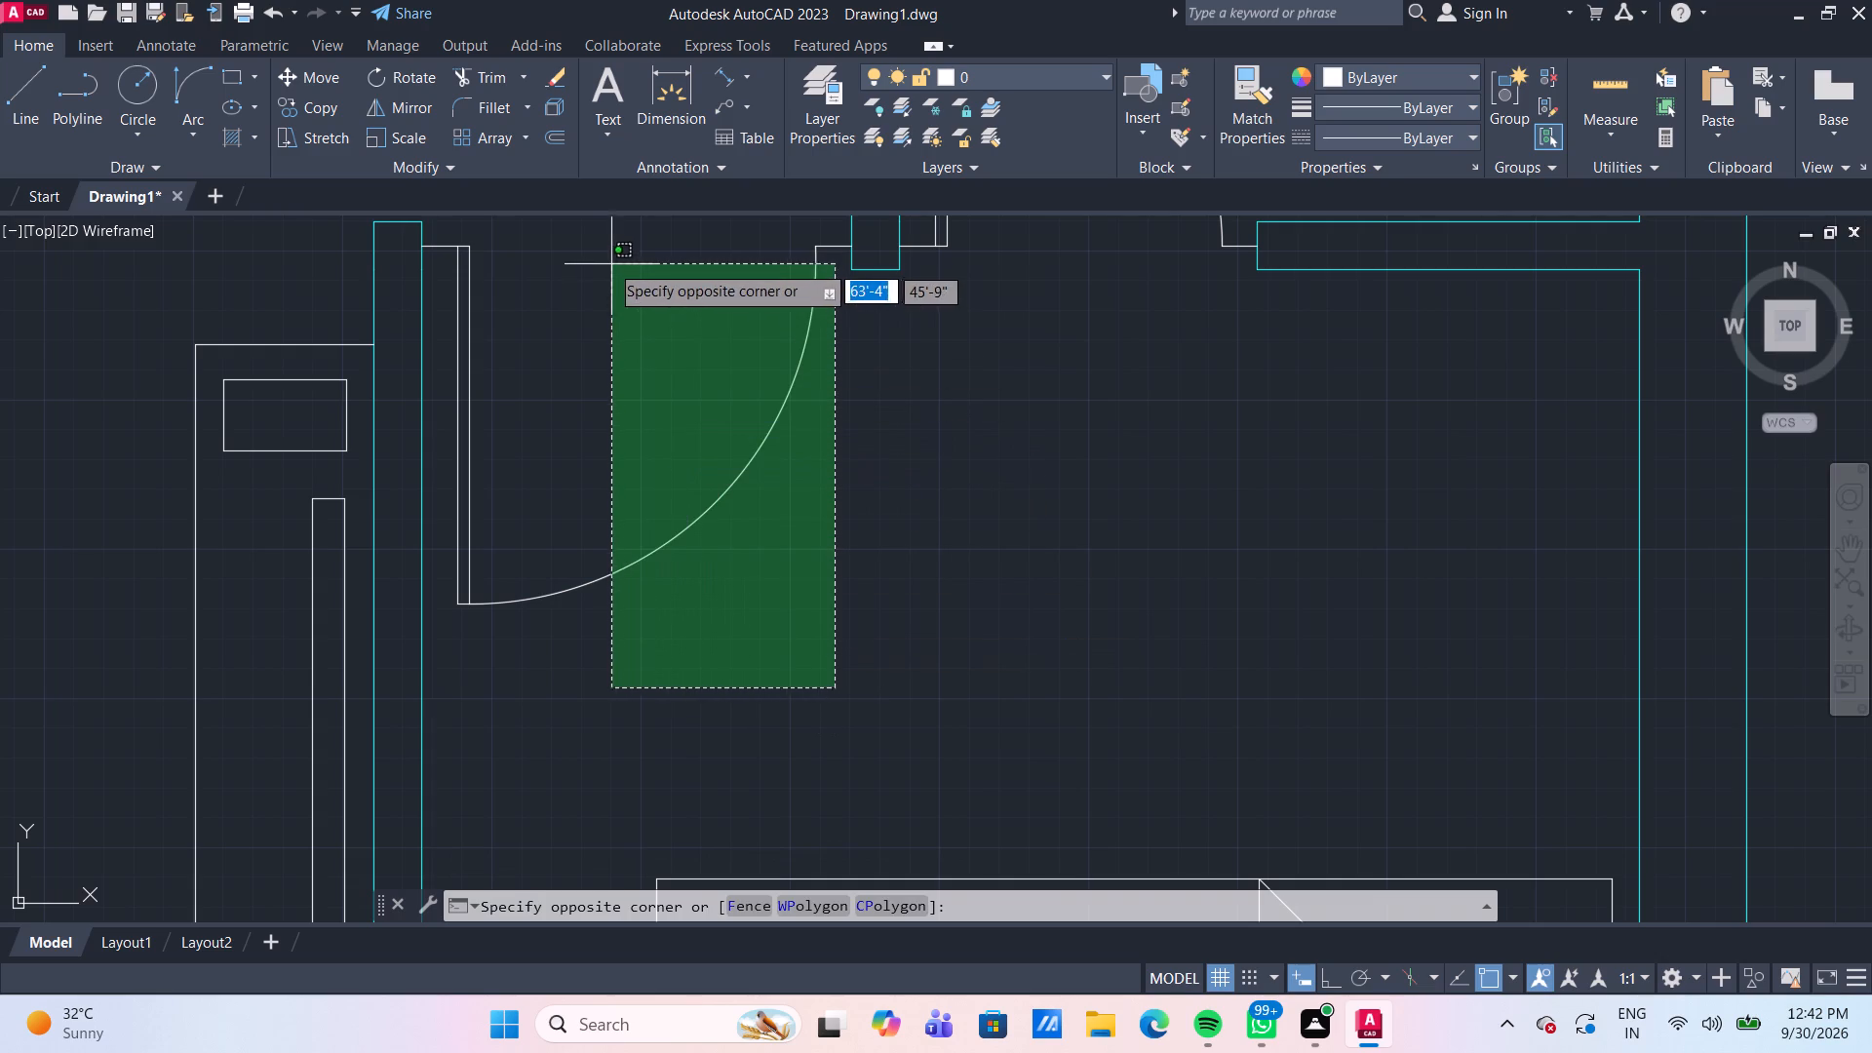
left_click(439, 240)
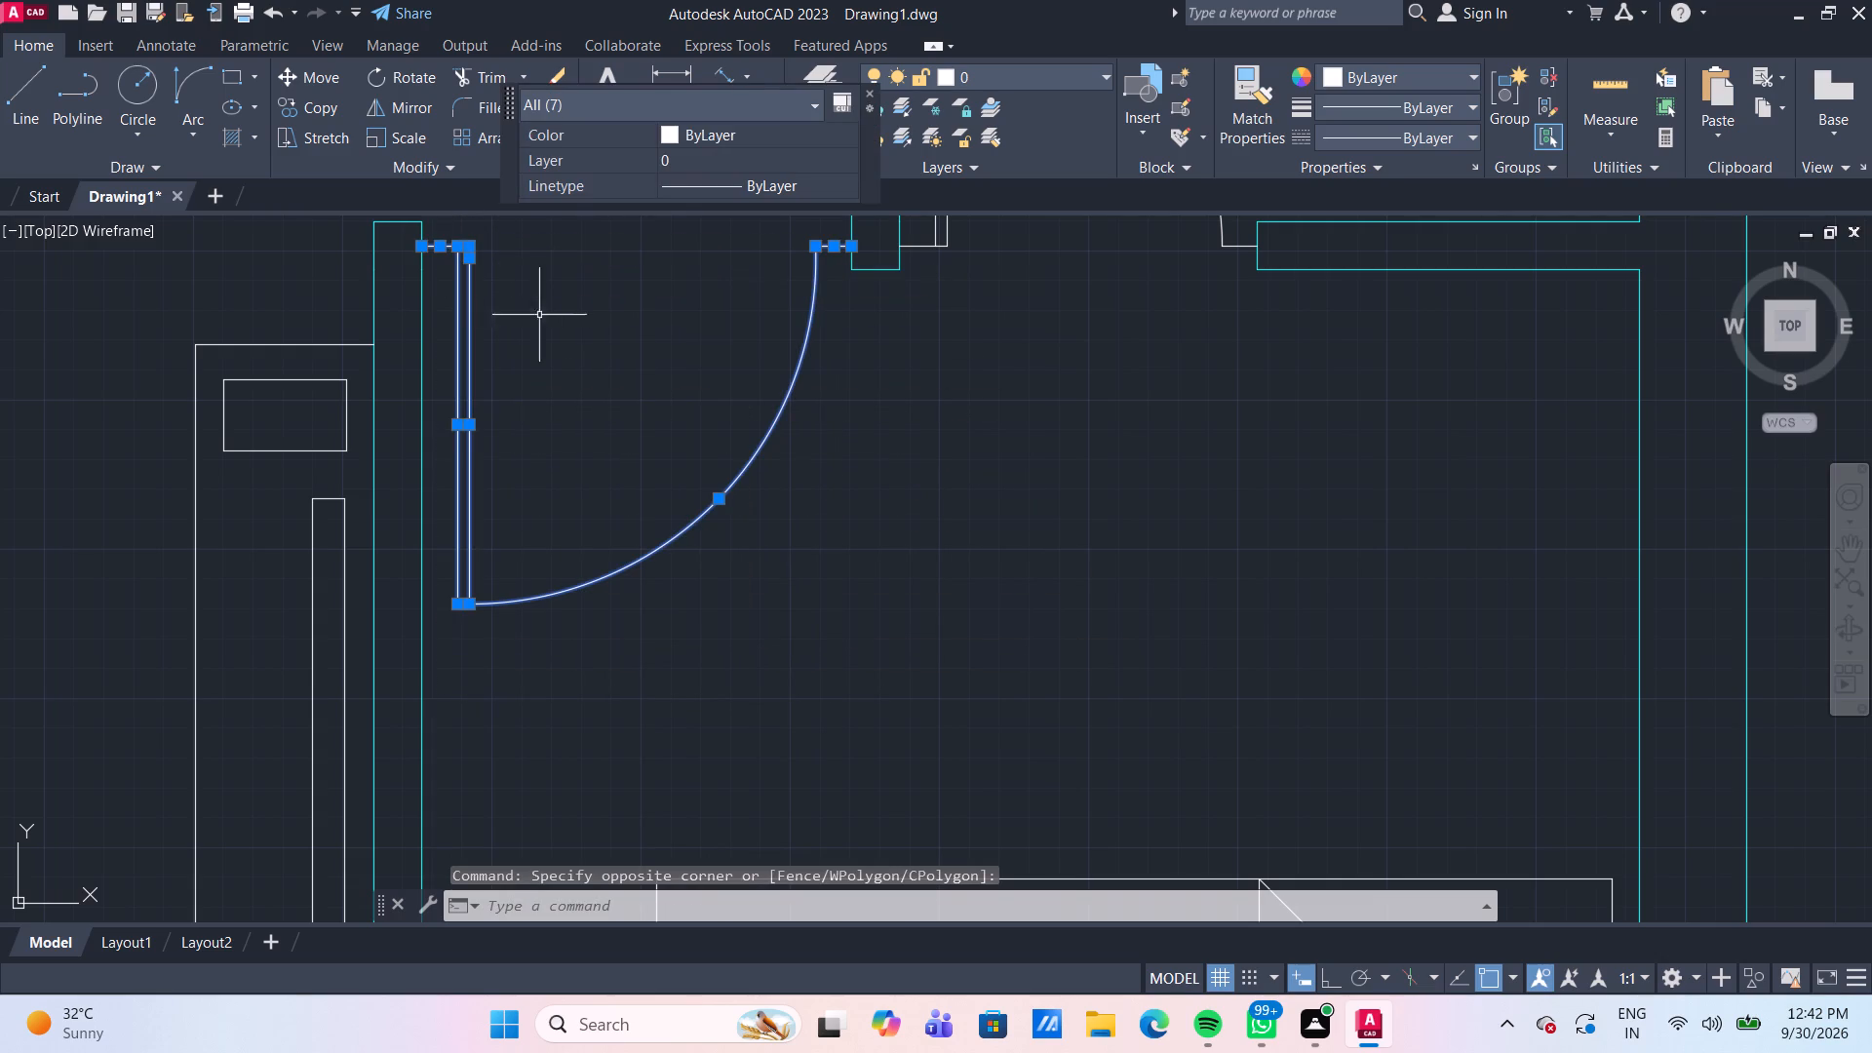
type("CO")
key("Return")
left_click(570, 311)
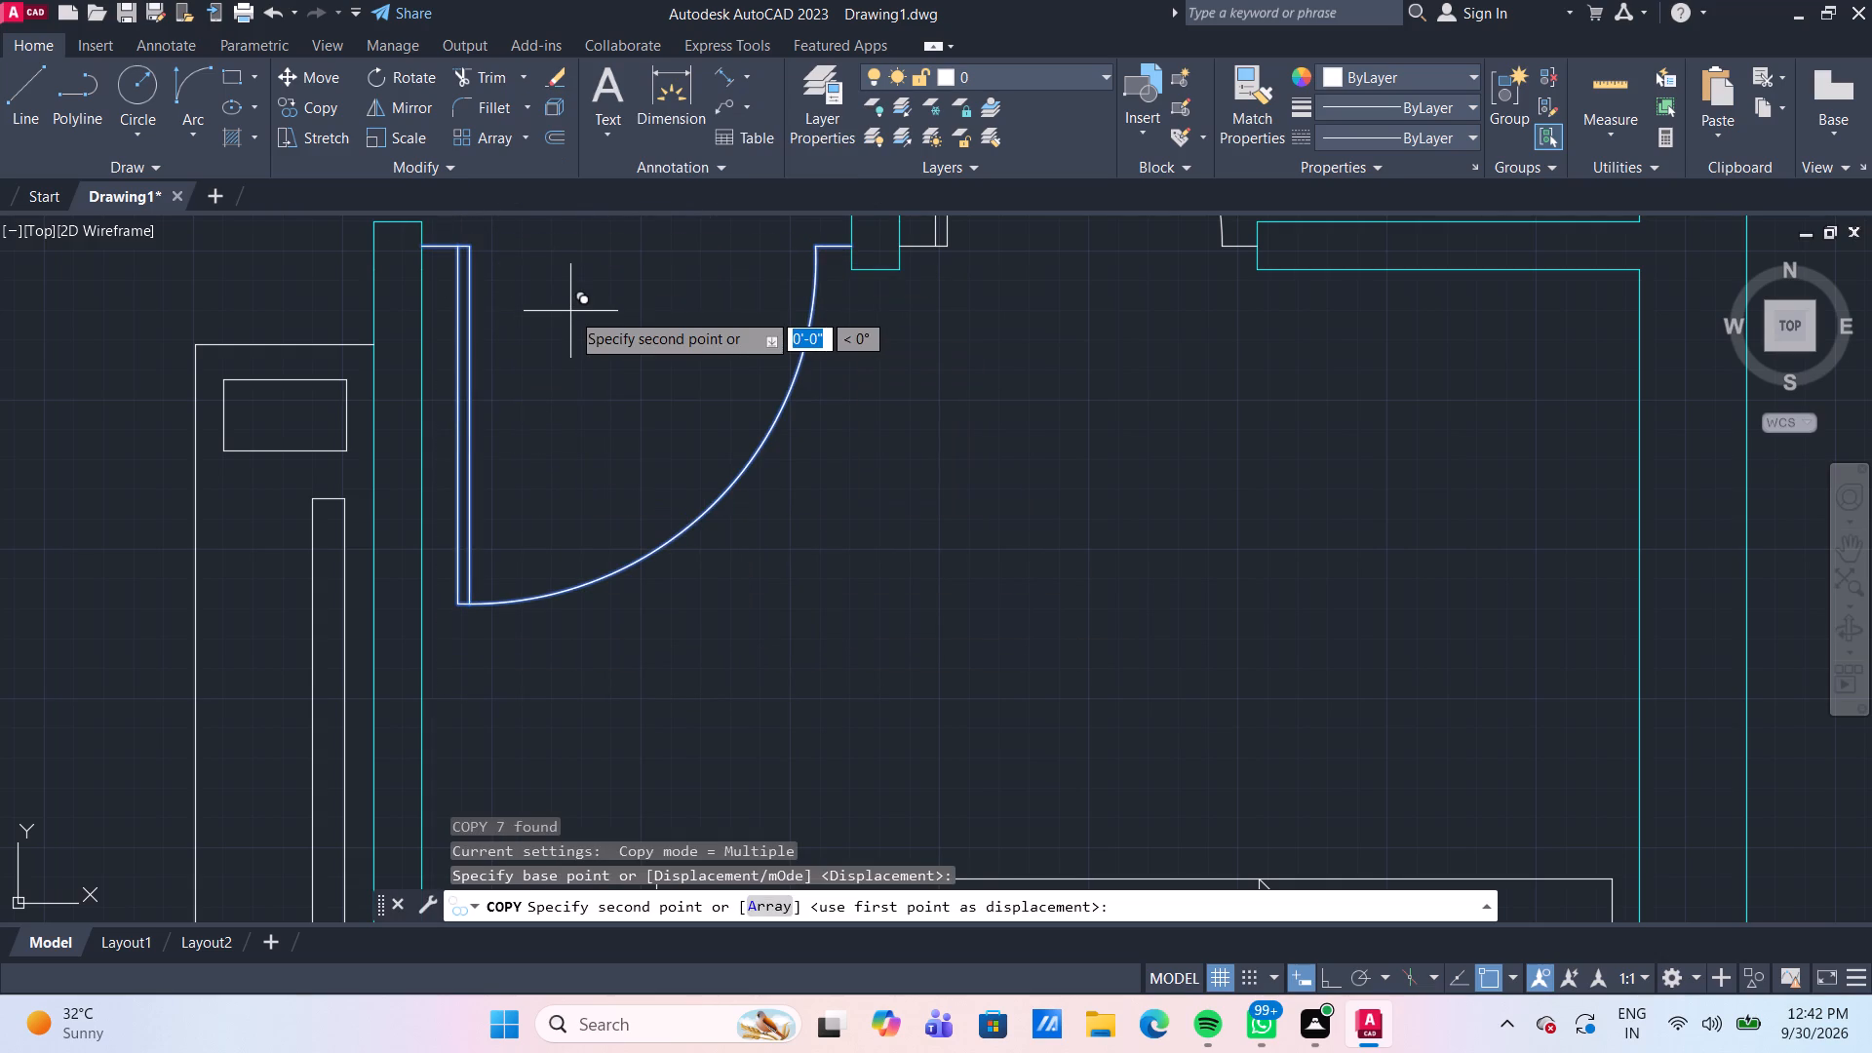
scroll(570, 311, "down", 4)
middle_click_drag(83, 332, 437, 429)
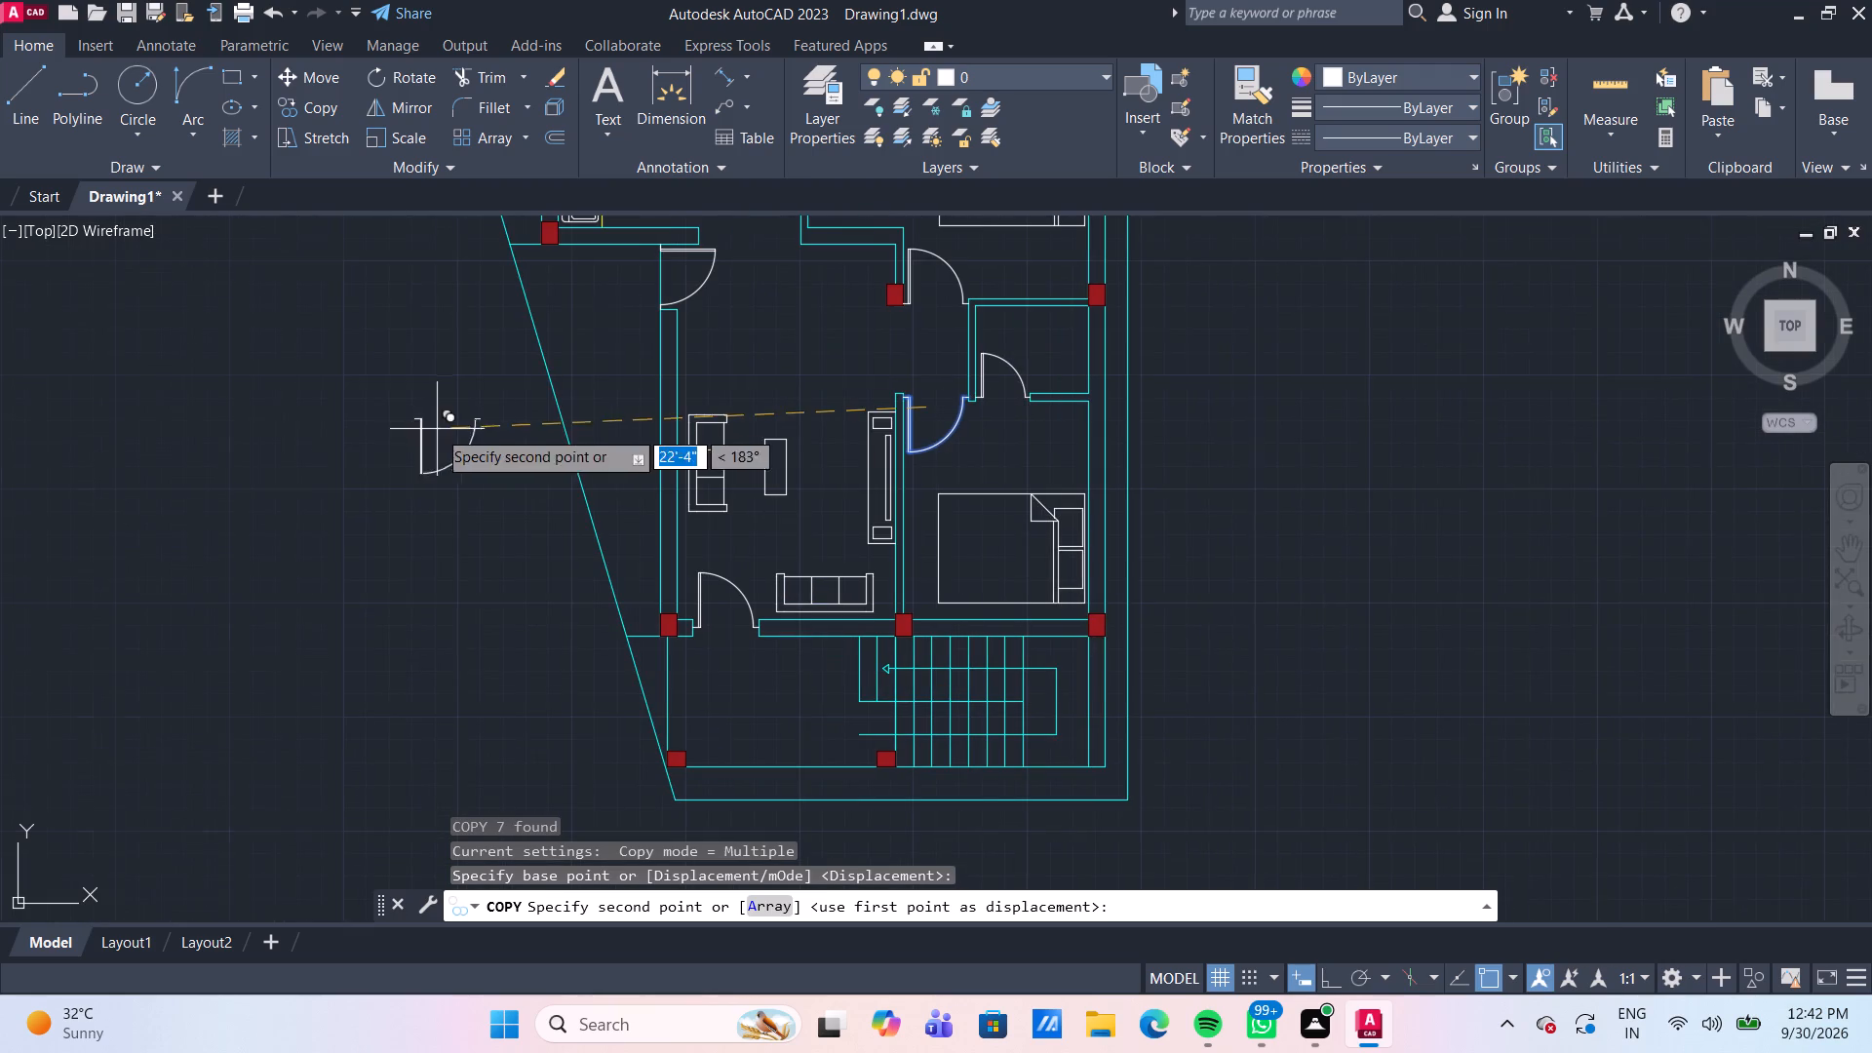
left_click(333, 409)
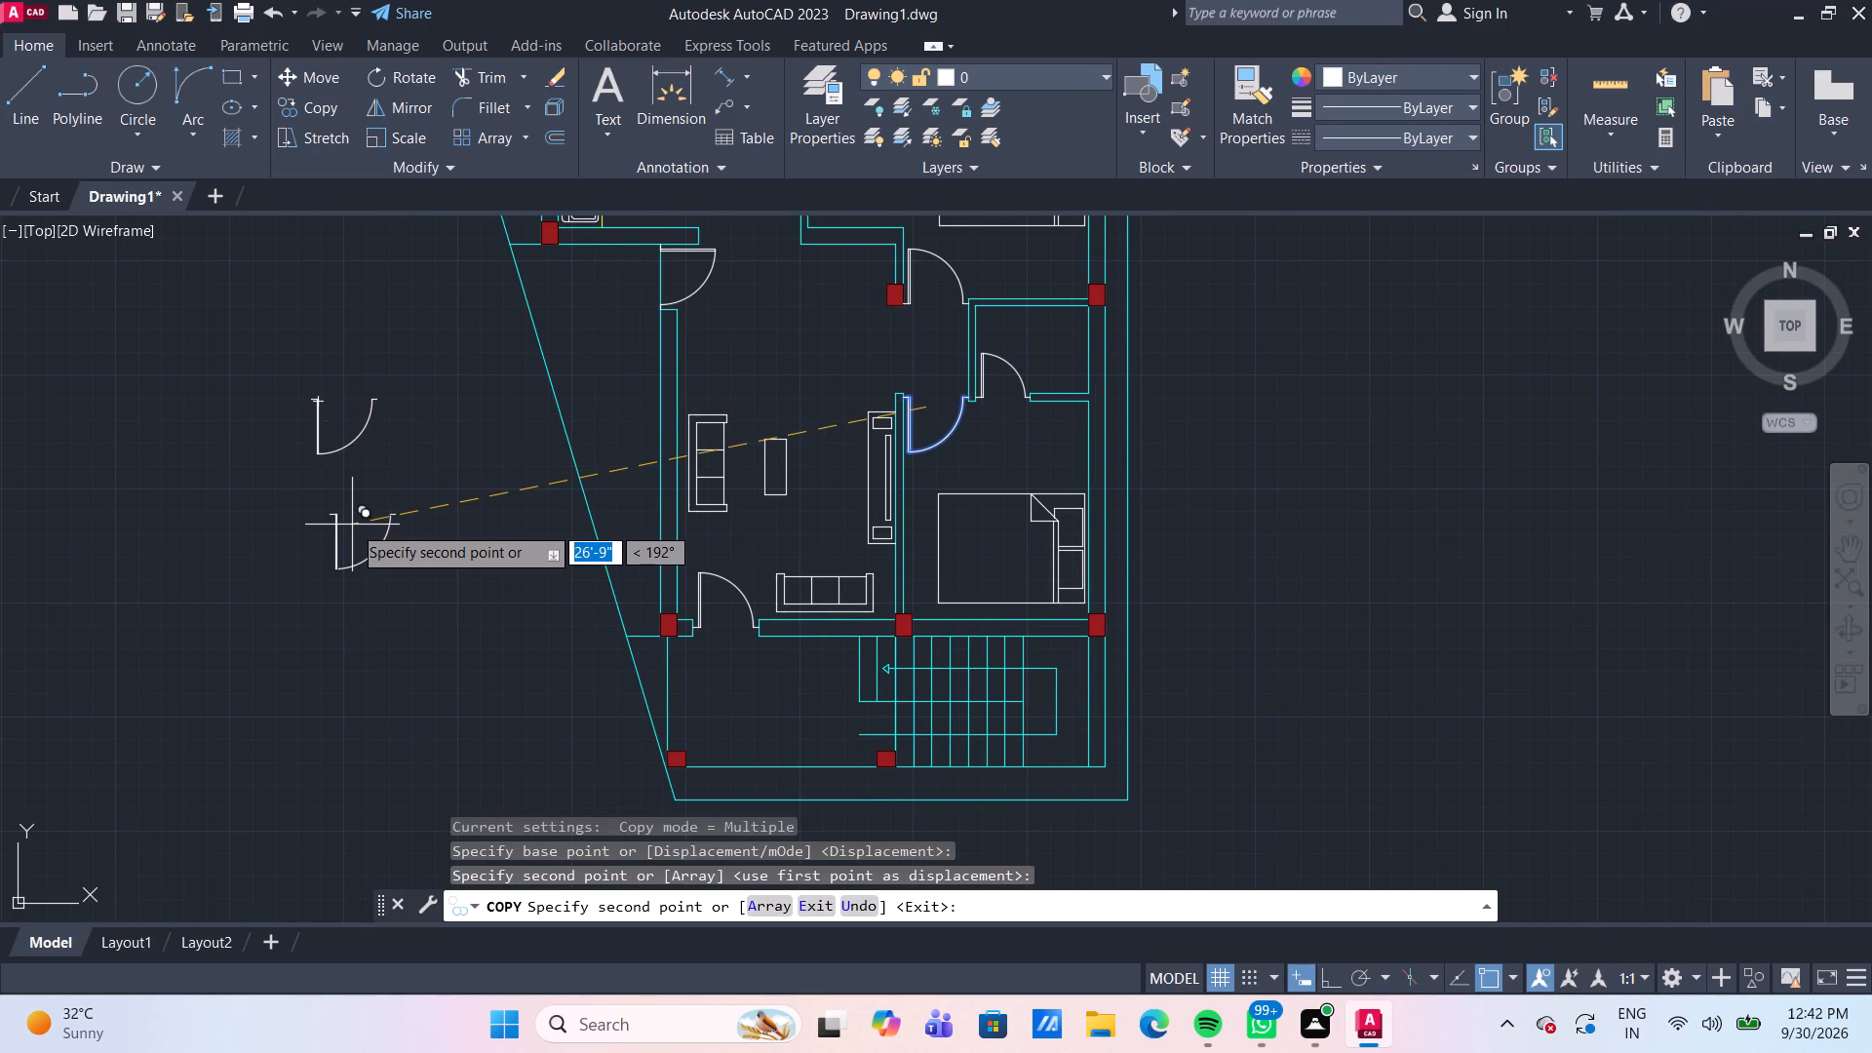
key("Escape")
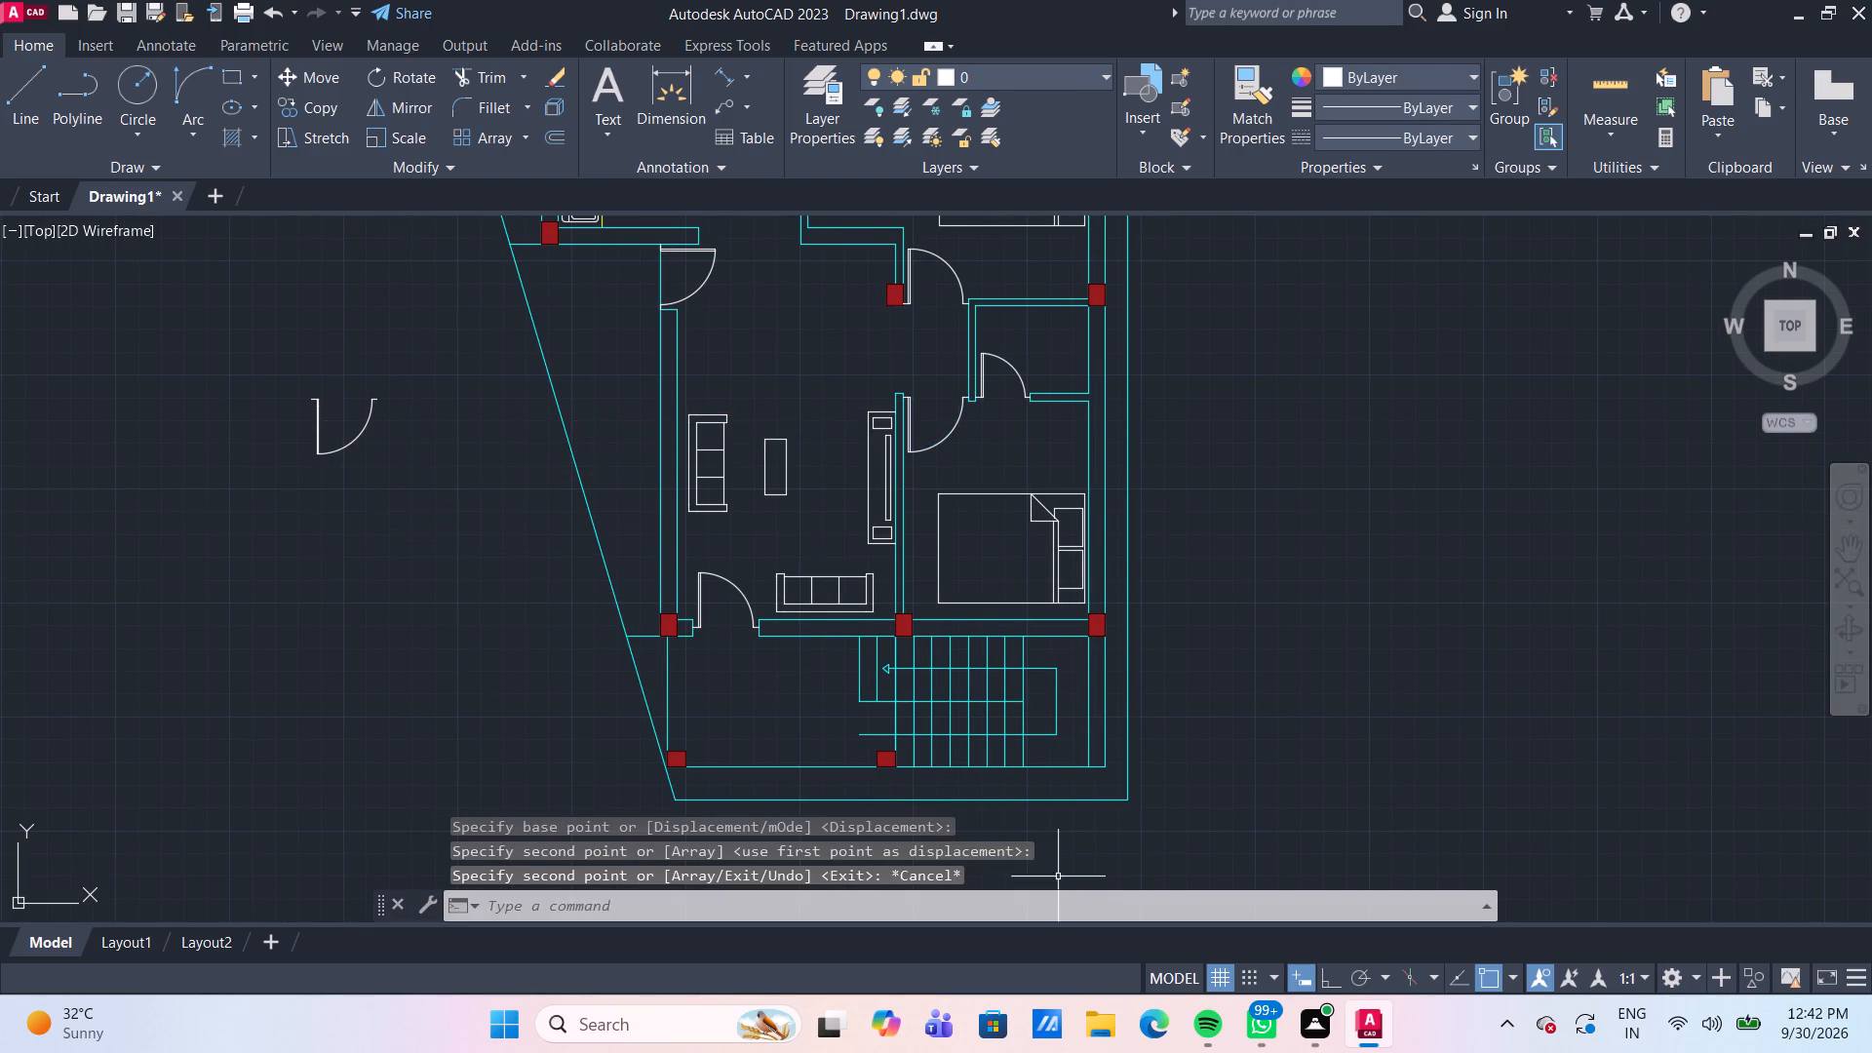
Turn Ortho mode on.
left_click(1326, 973)
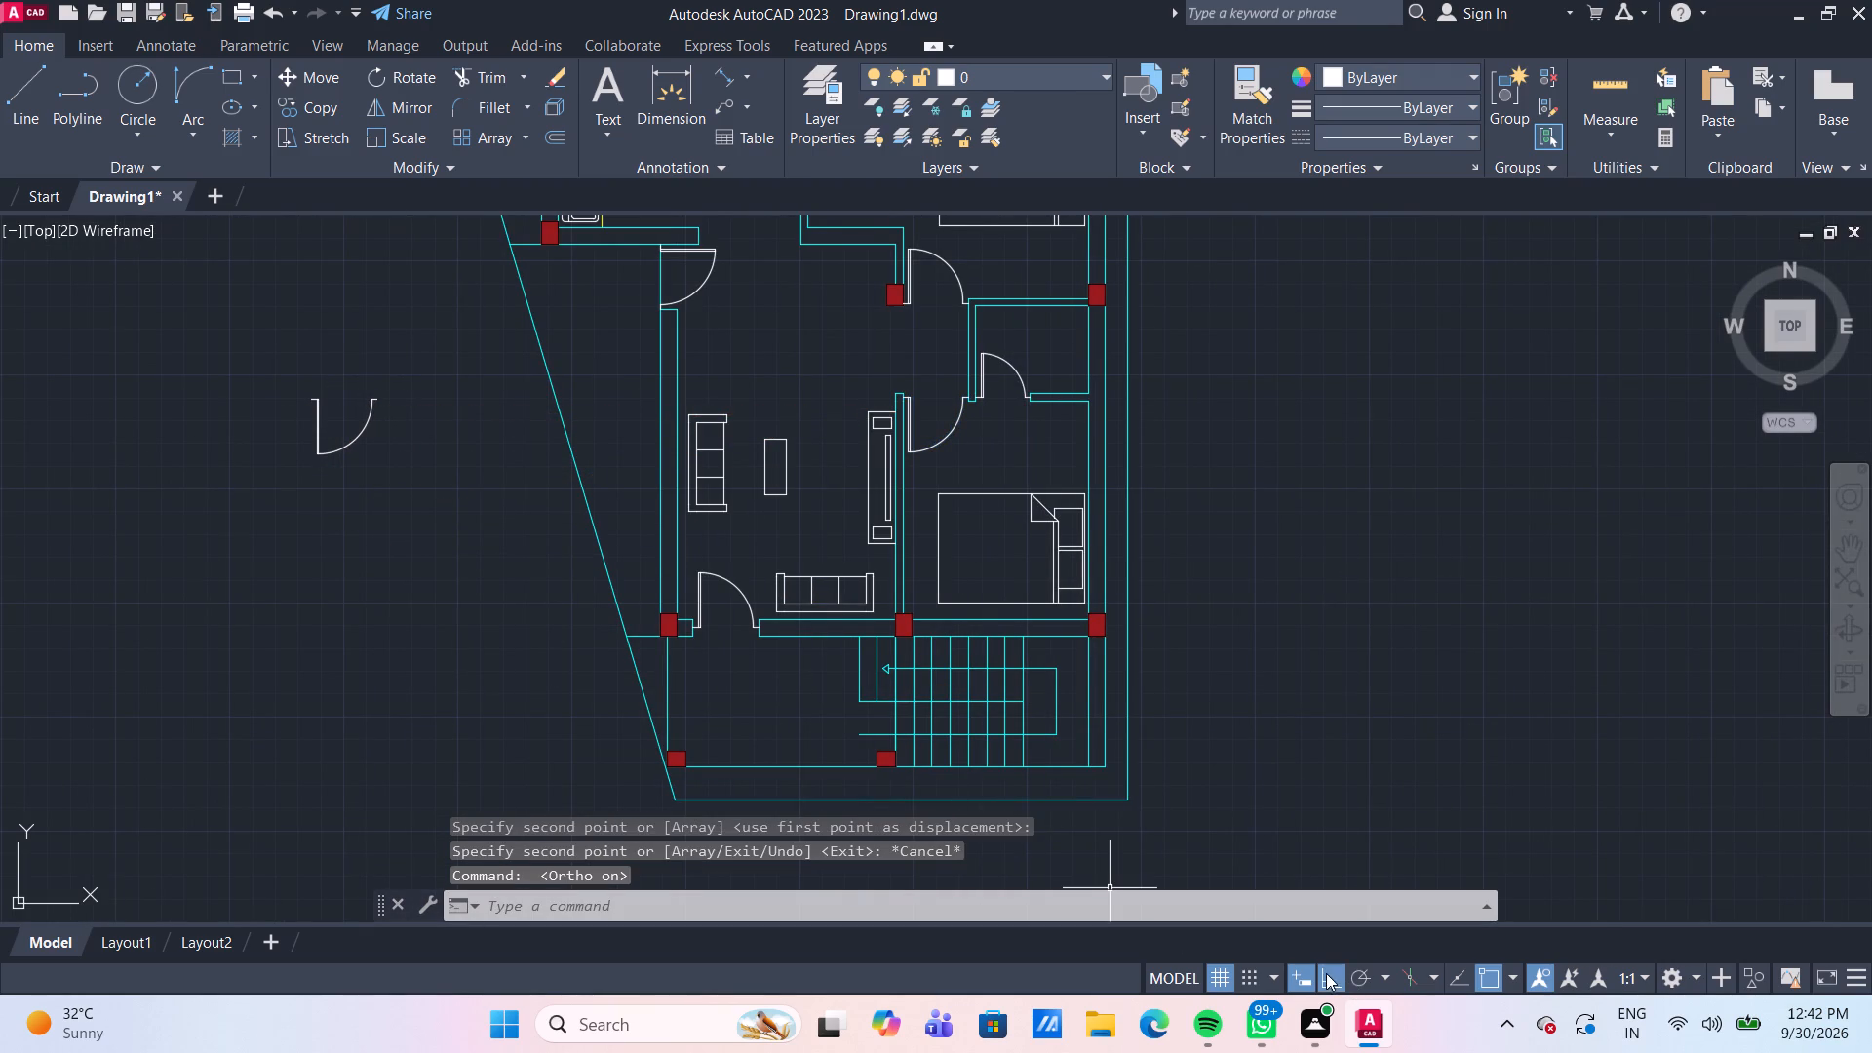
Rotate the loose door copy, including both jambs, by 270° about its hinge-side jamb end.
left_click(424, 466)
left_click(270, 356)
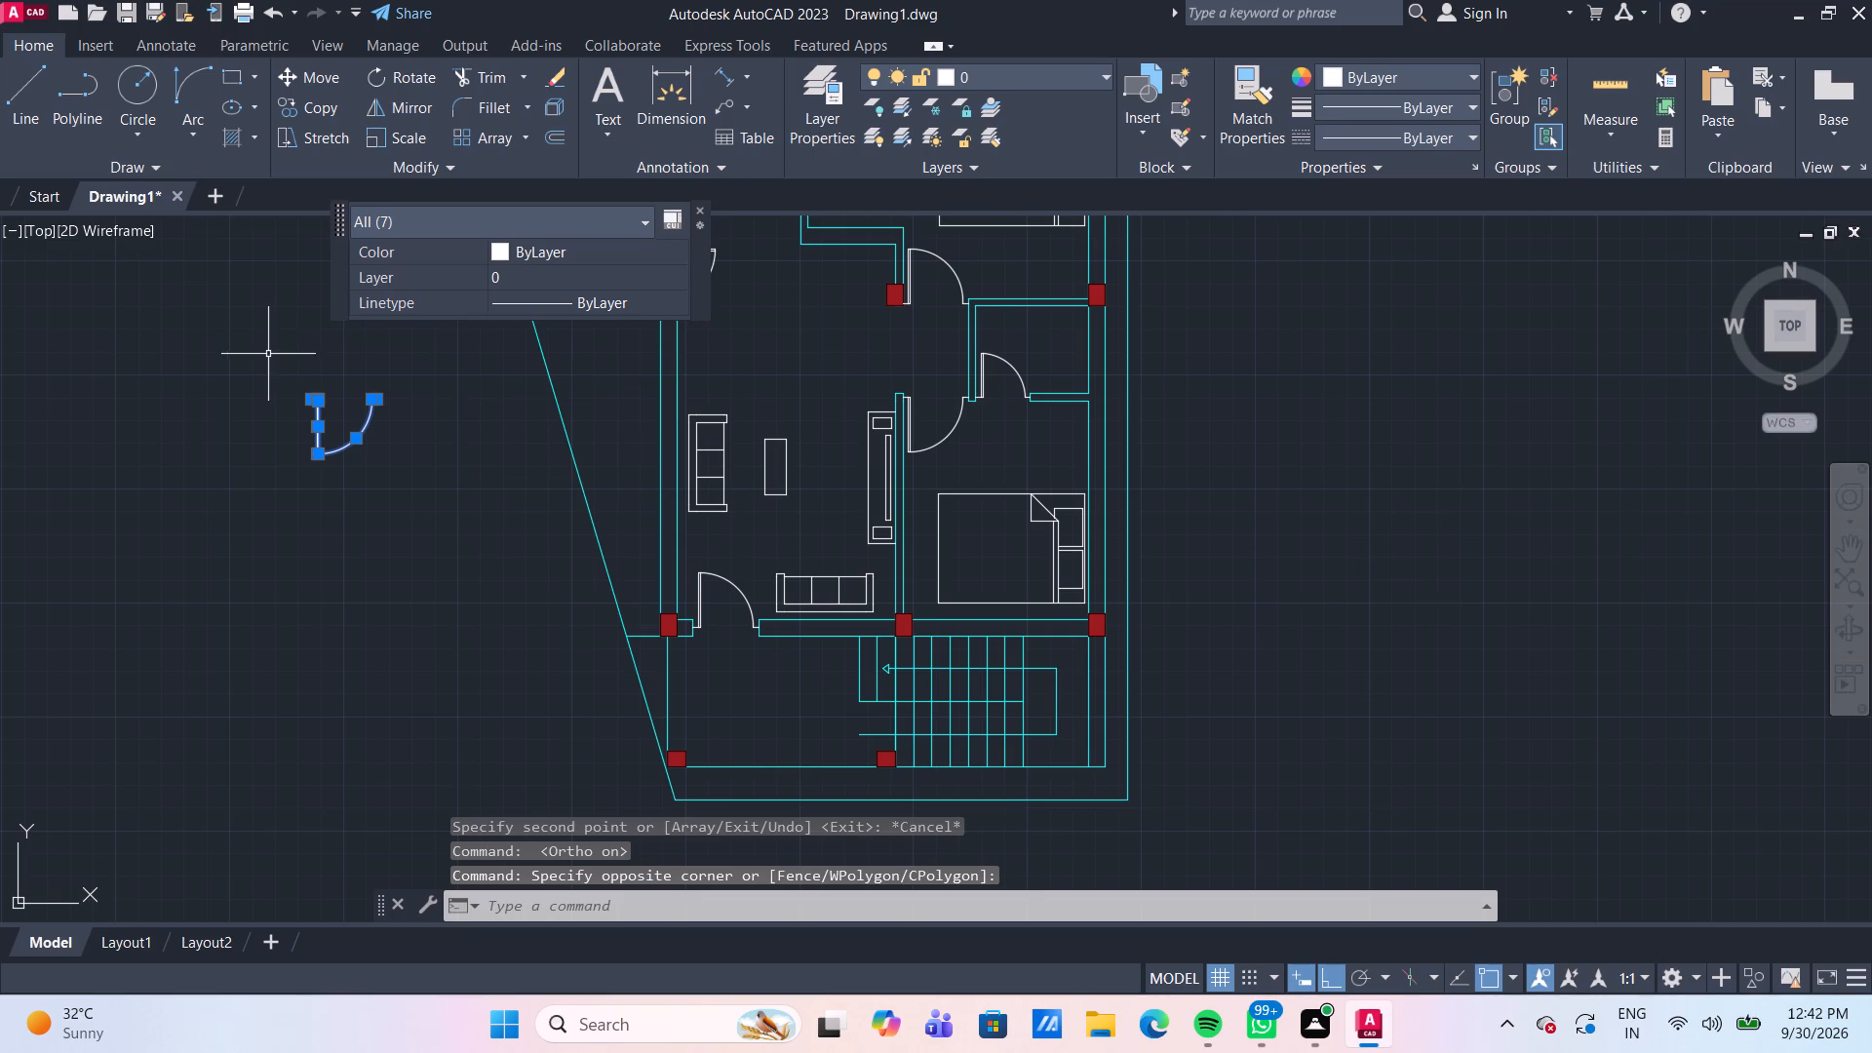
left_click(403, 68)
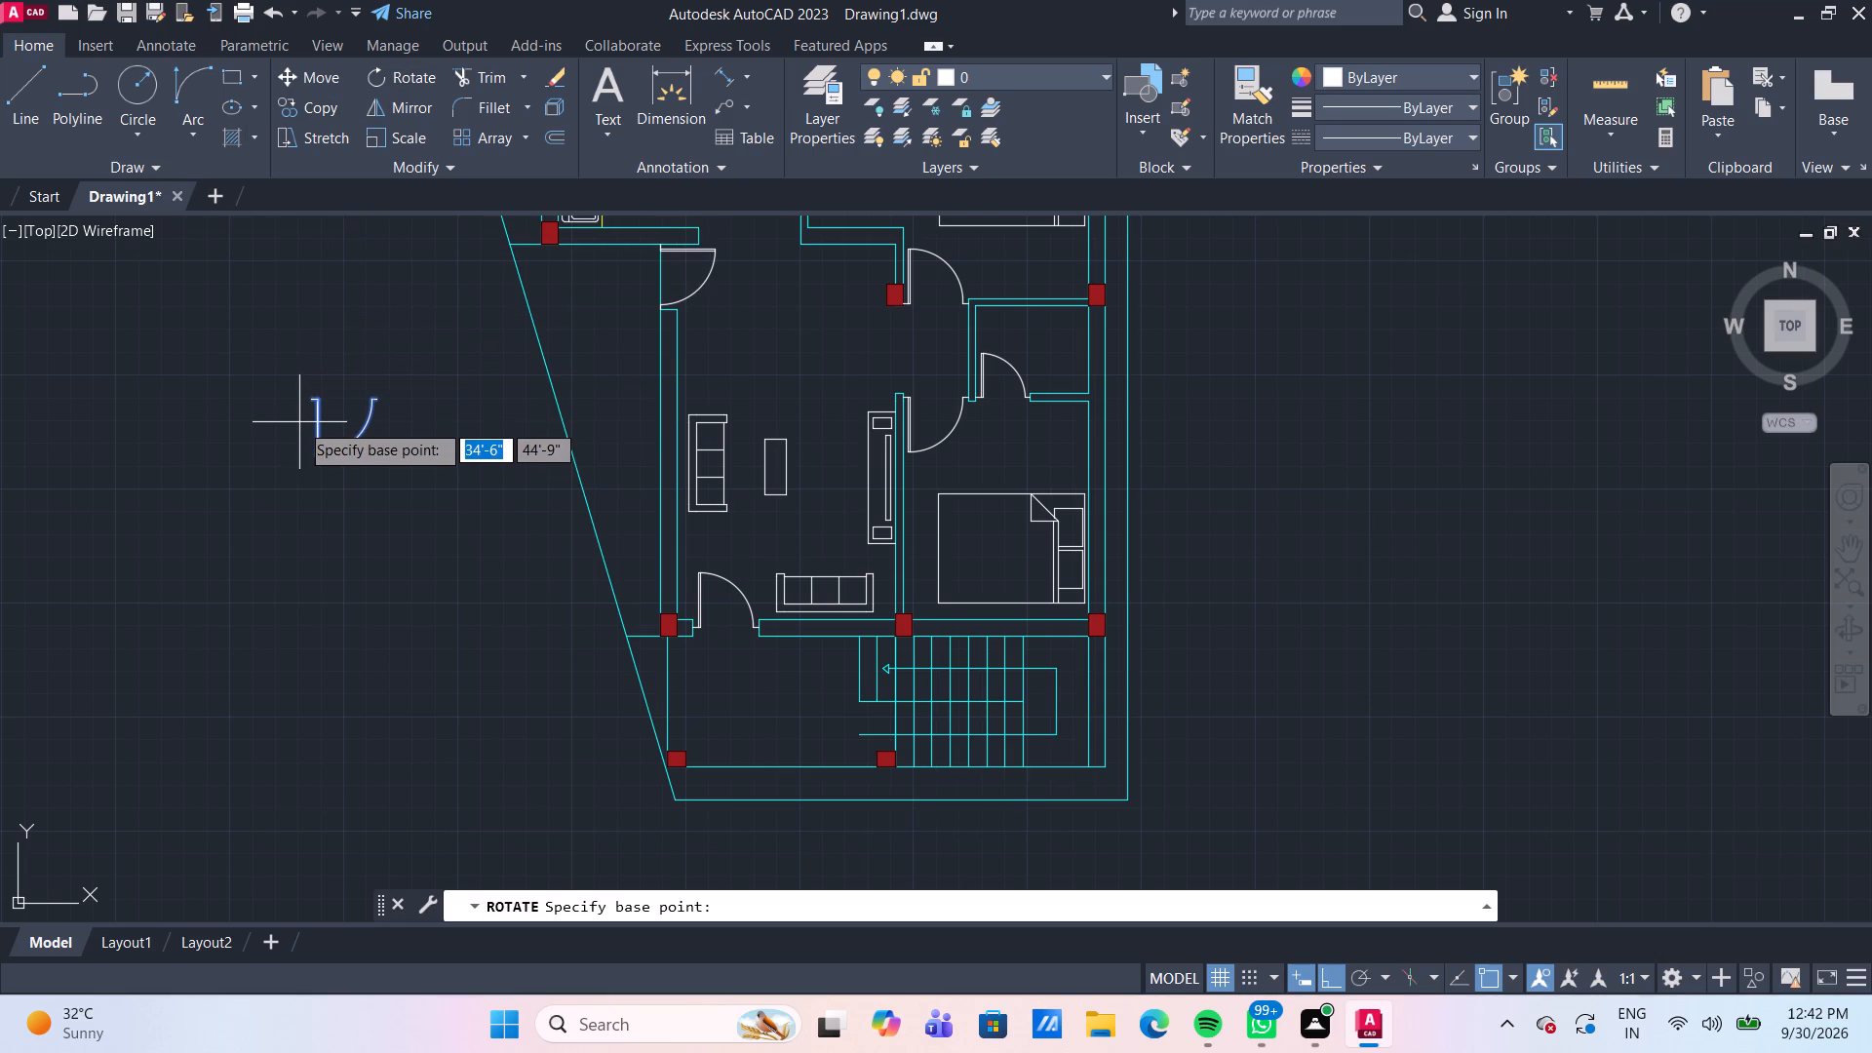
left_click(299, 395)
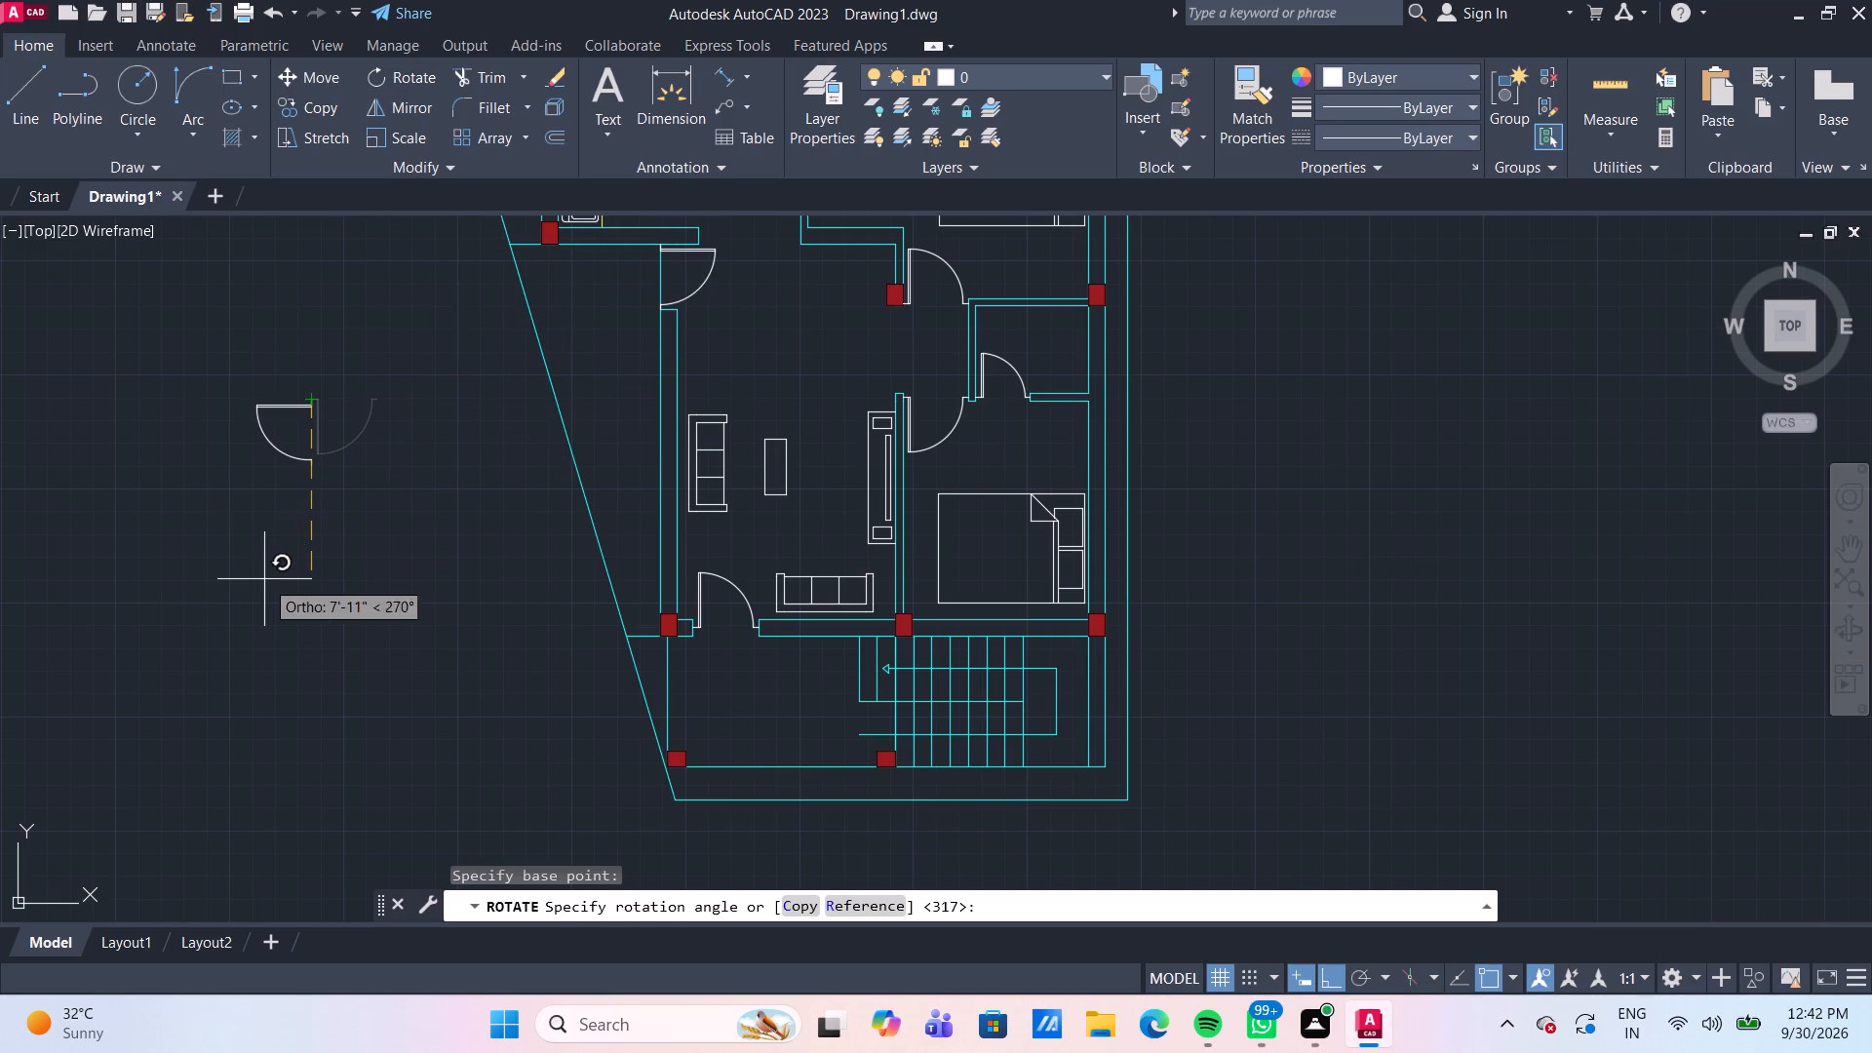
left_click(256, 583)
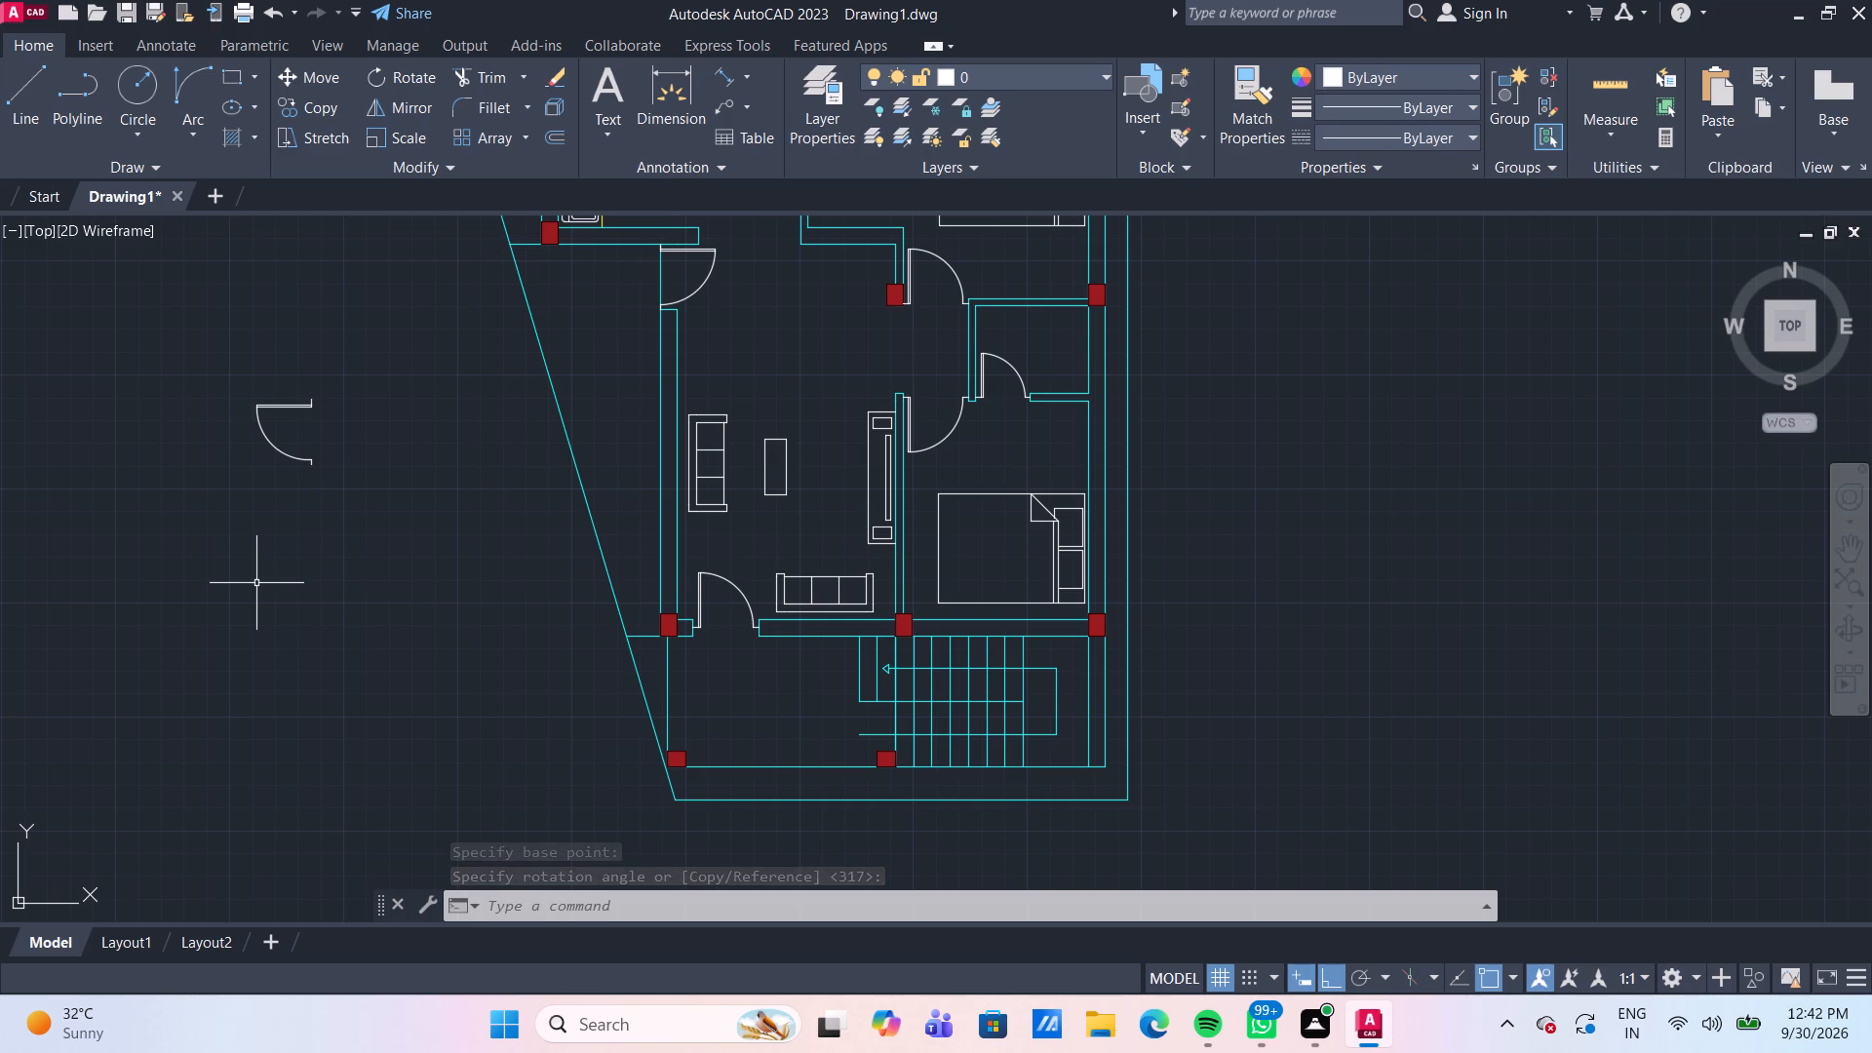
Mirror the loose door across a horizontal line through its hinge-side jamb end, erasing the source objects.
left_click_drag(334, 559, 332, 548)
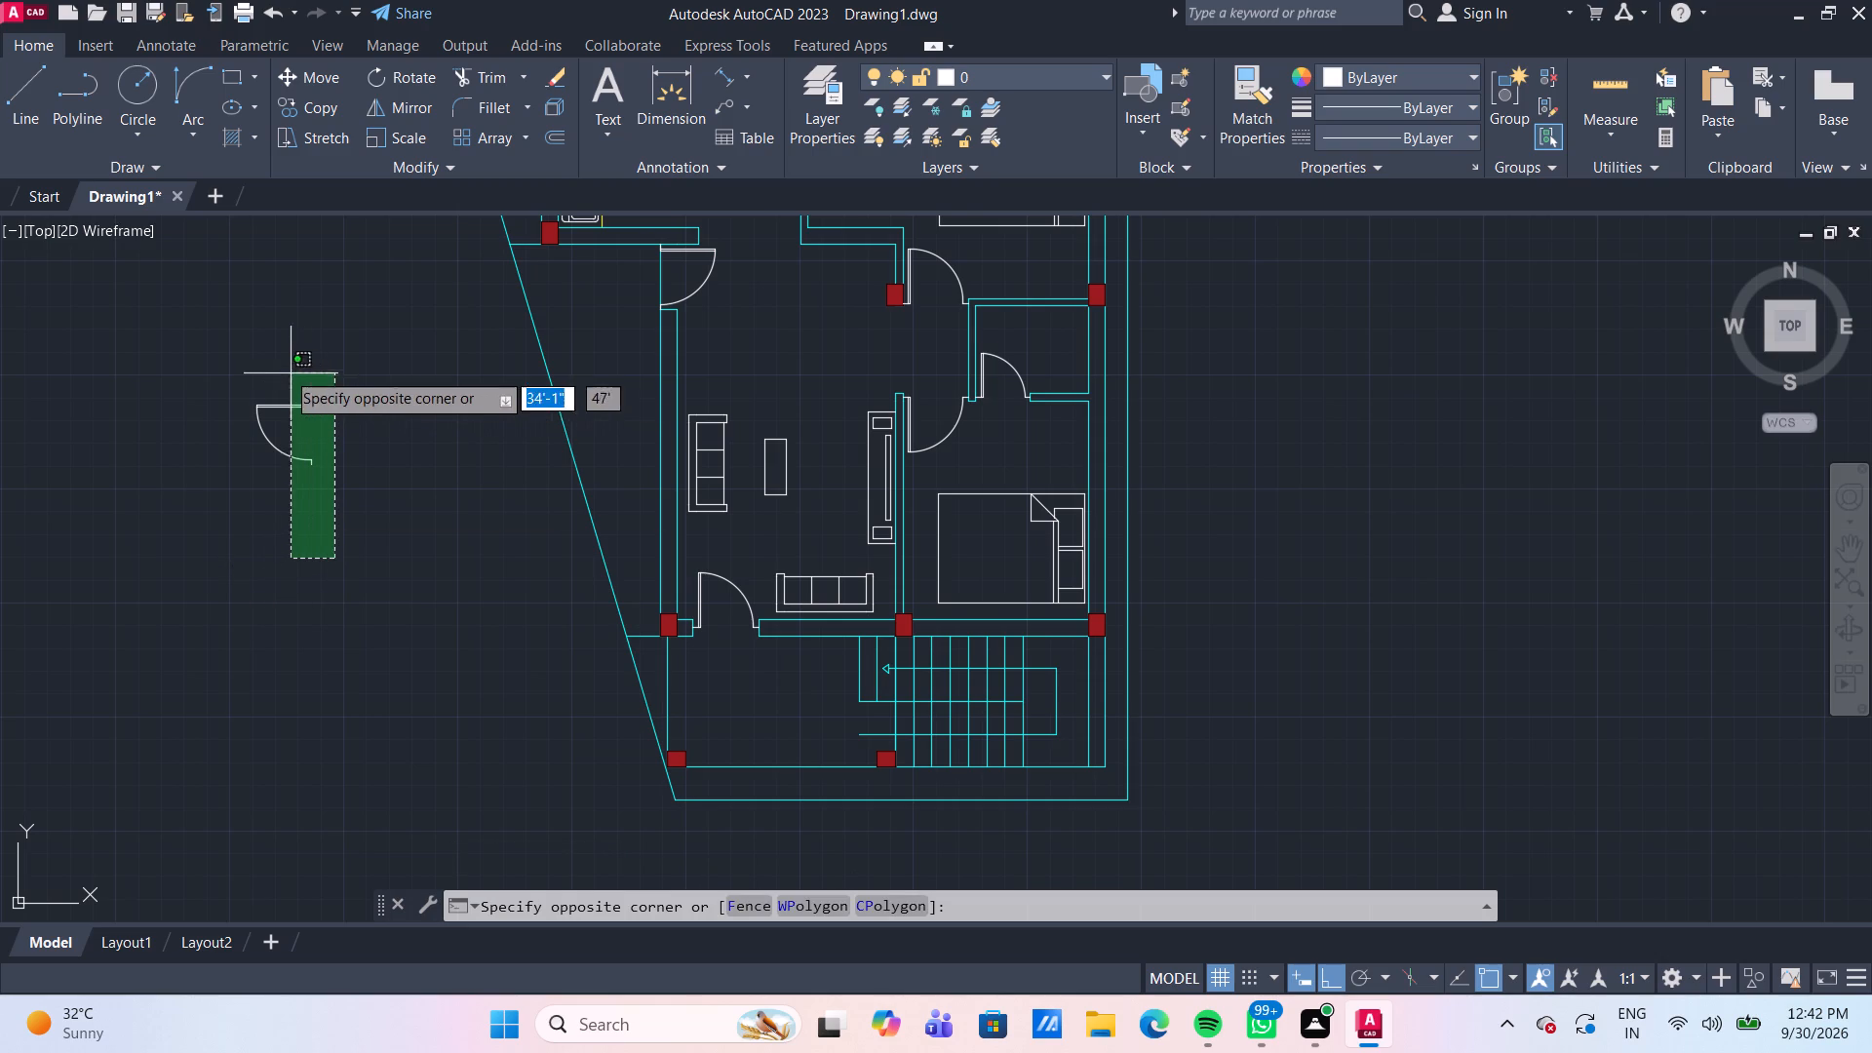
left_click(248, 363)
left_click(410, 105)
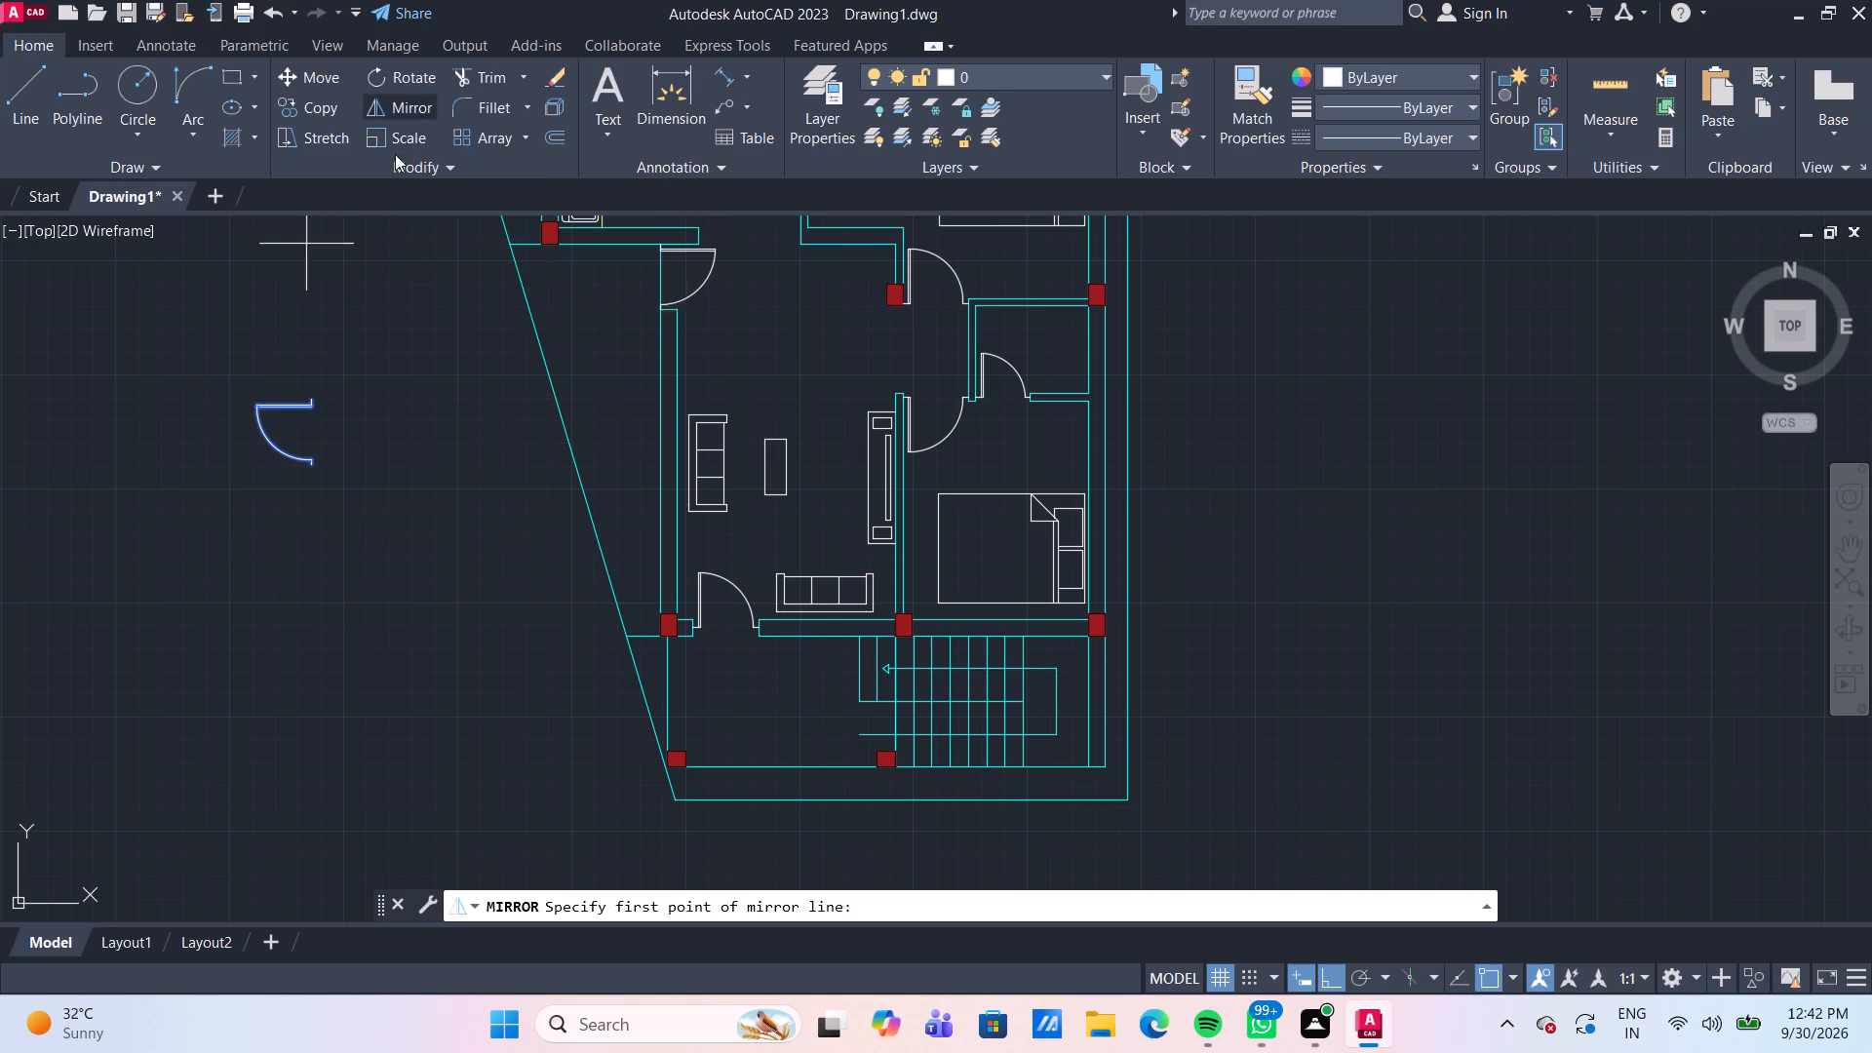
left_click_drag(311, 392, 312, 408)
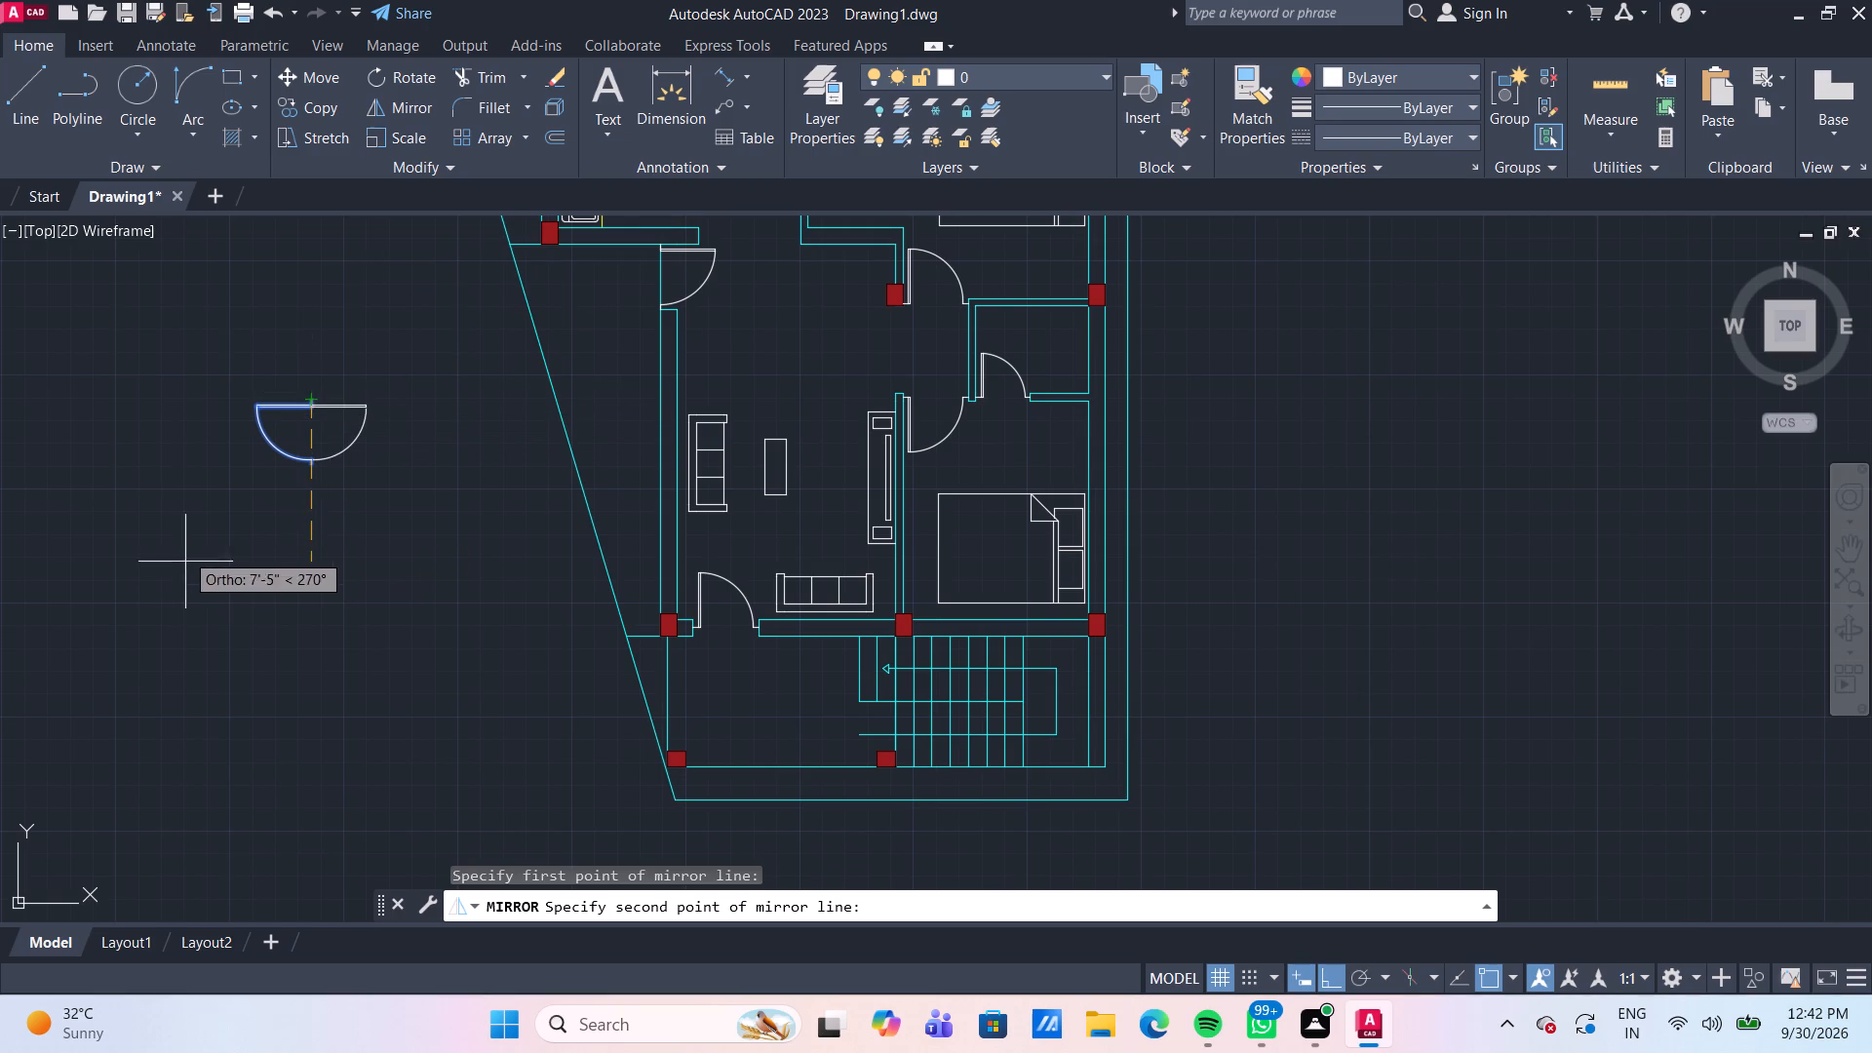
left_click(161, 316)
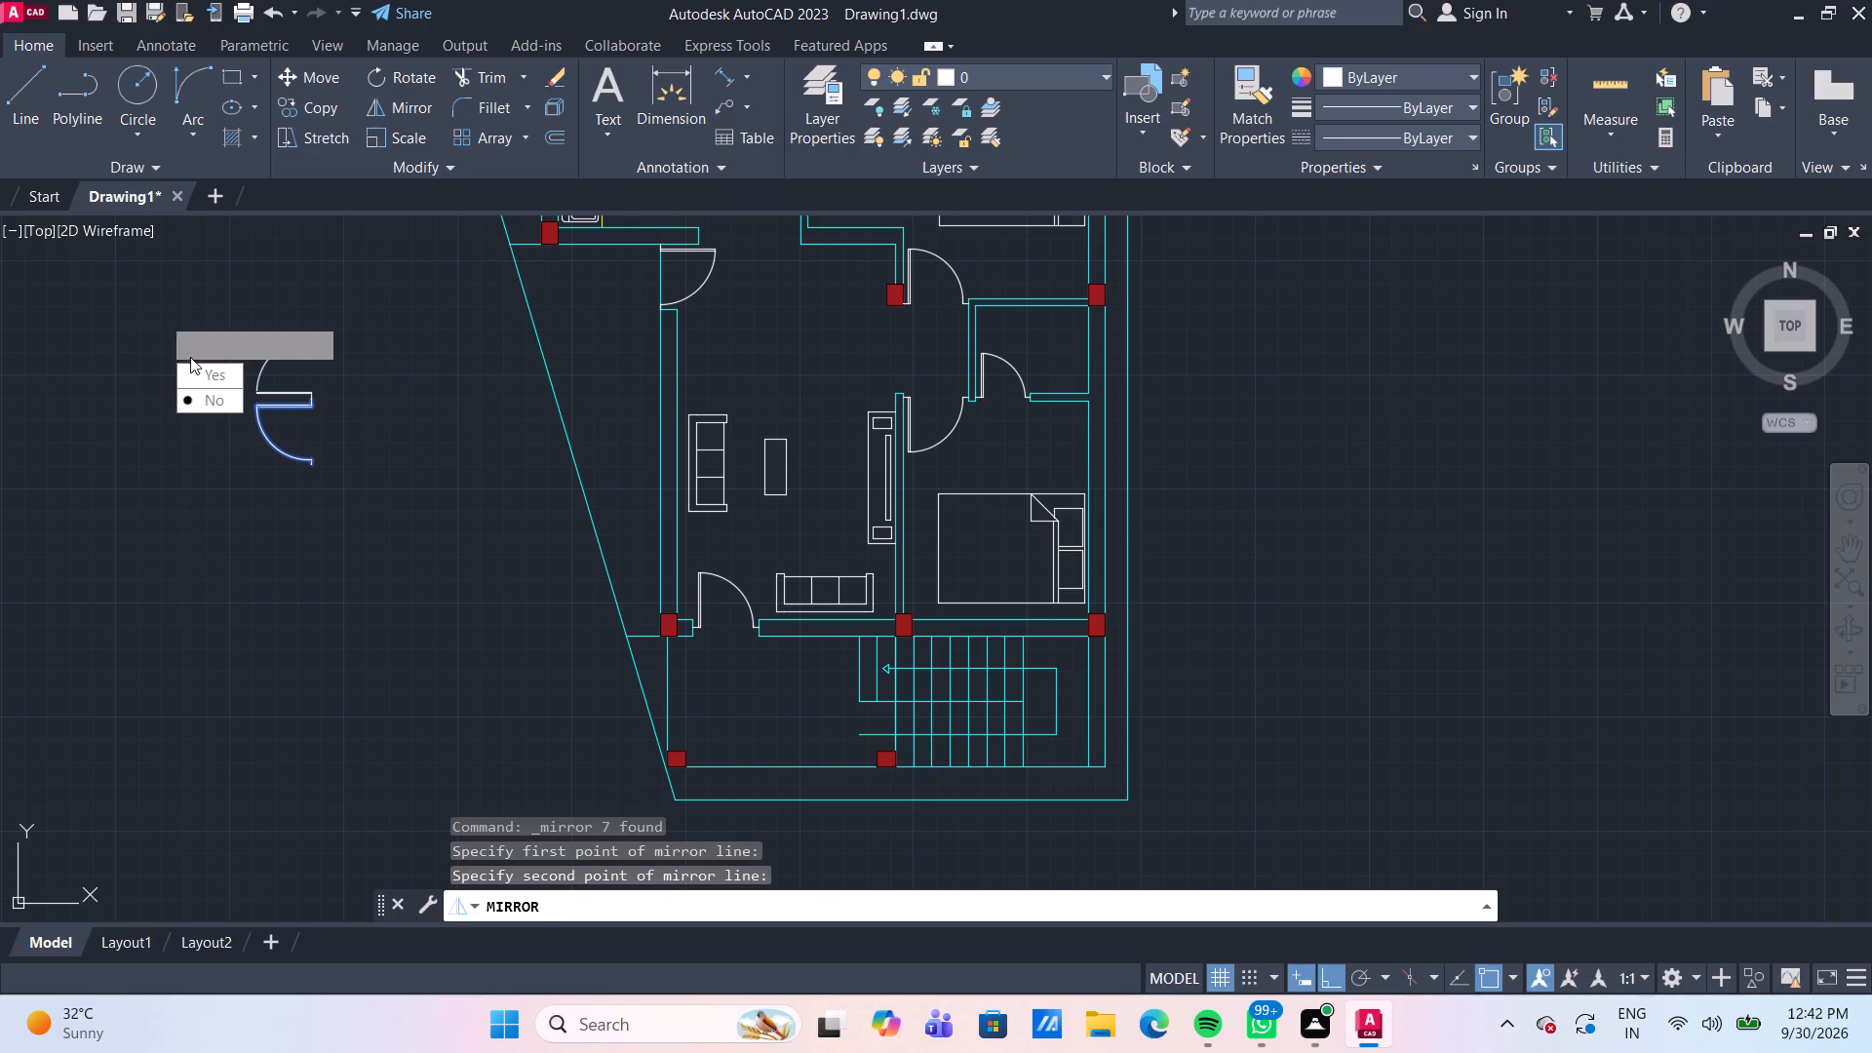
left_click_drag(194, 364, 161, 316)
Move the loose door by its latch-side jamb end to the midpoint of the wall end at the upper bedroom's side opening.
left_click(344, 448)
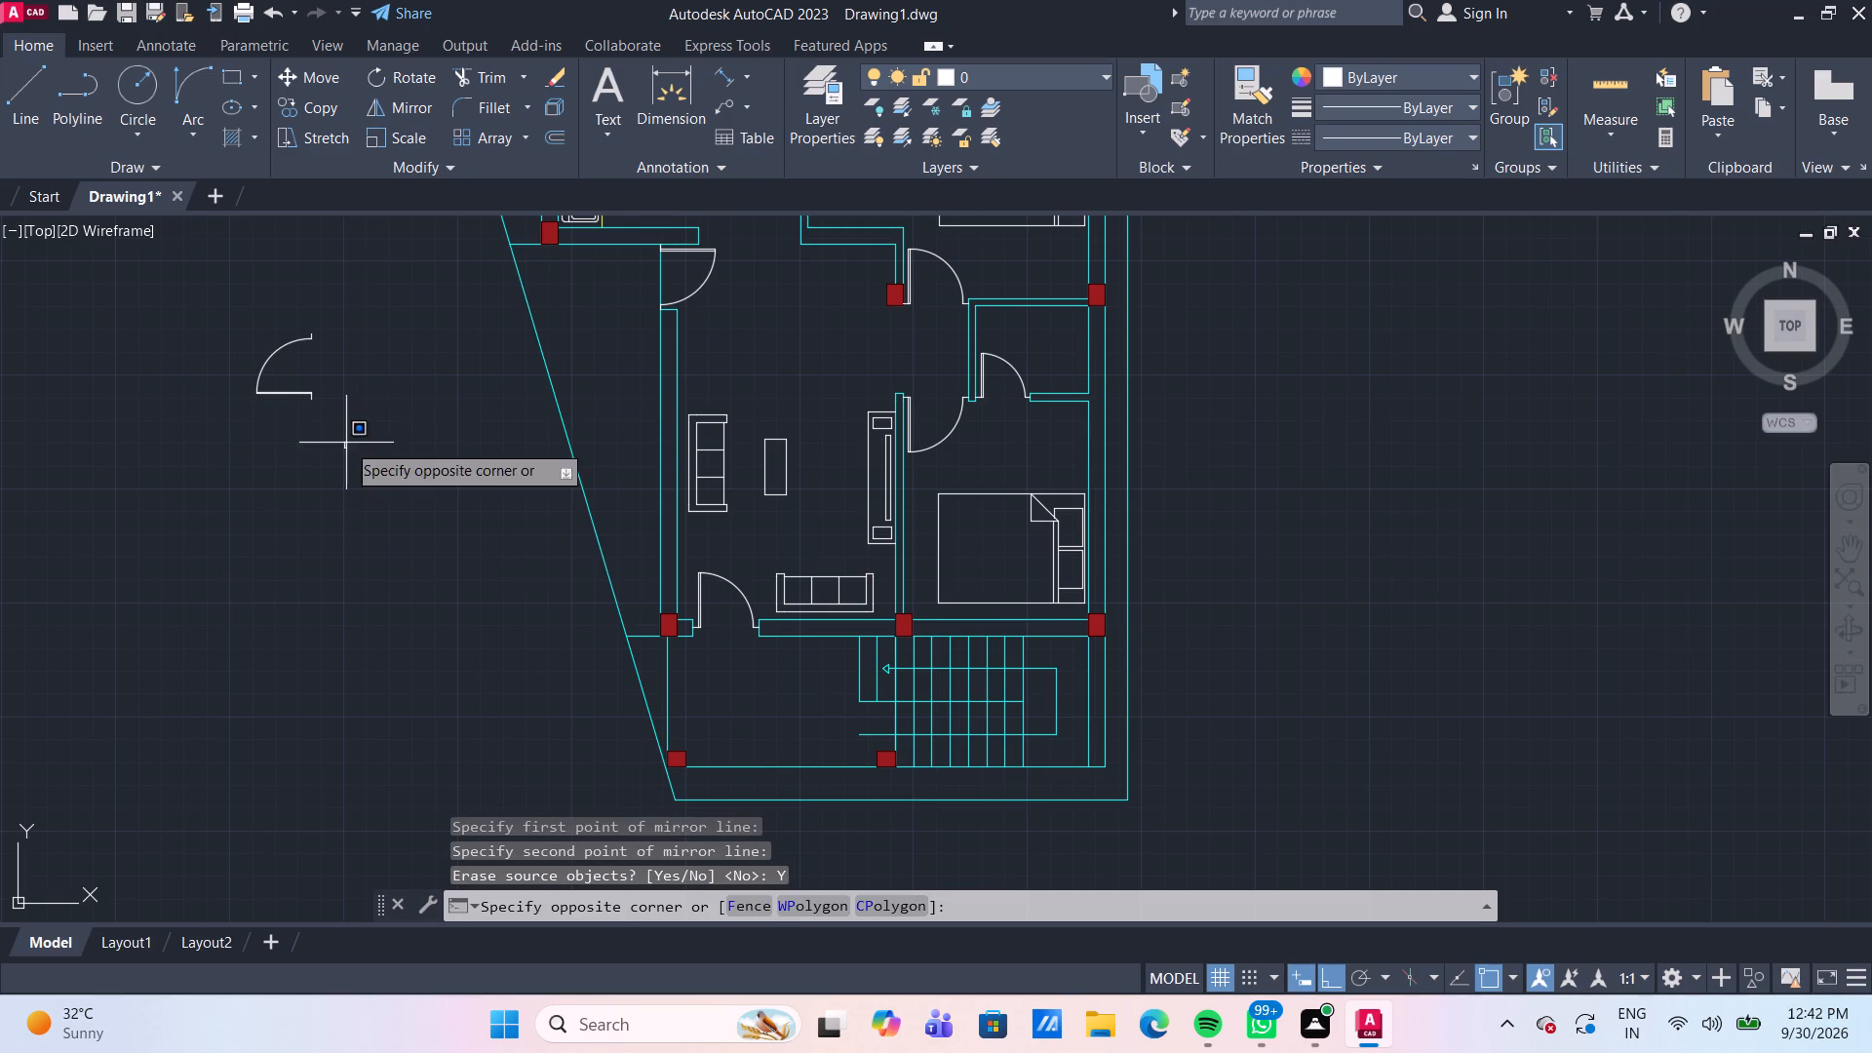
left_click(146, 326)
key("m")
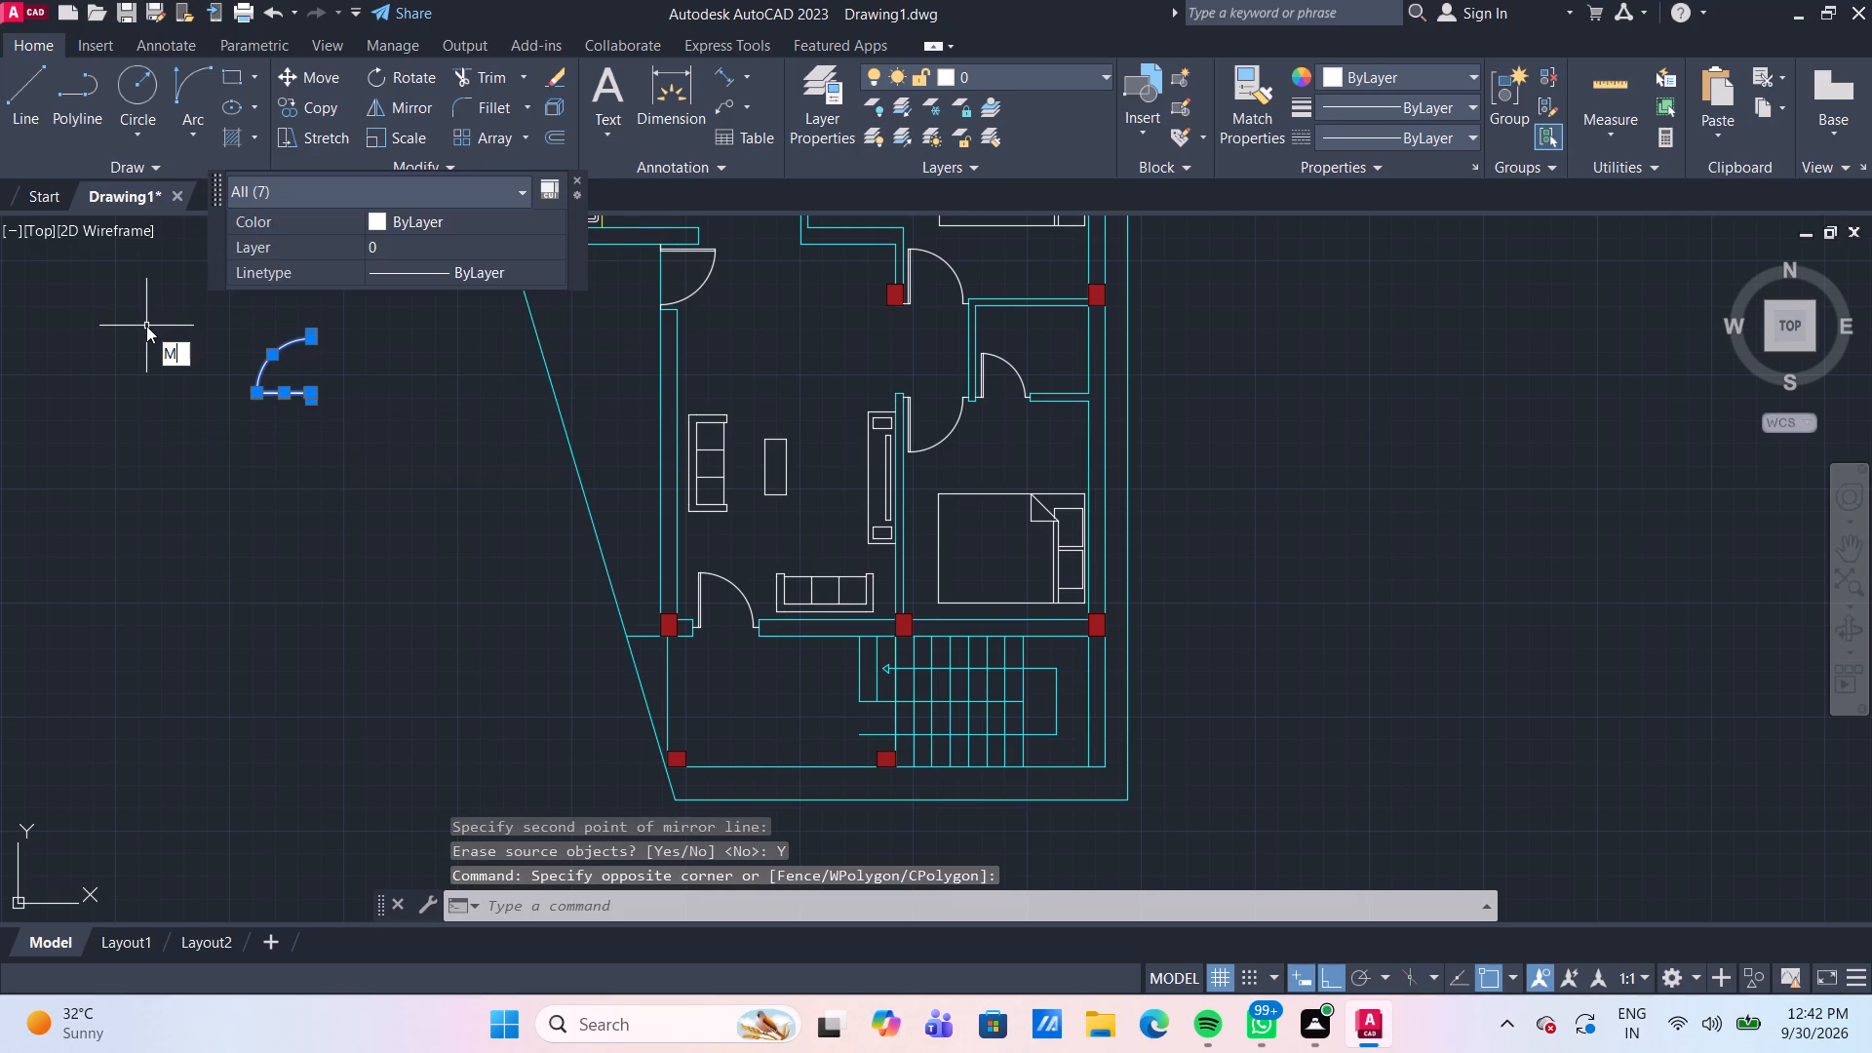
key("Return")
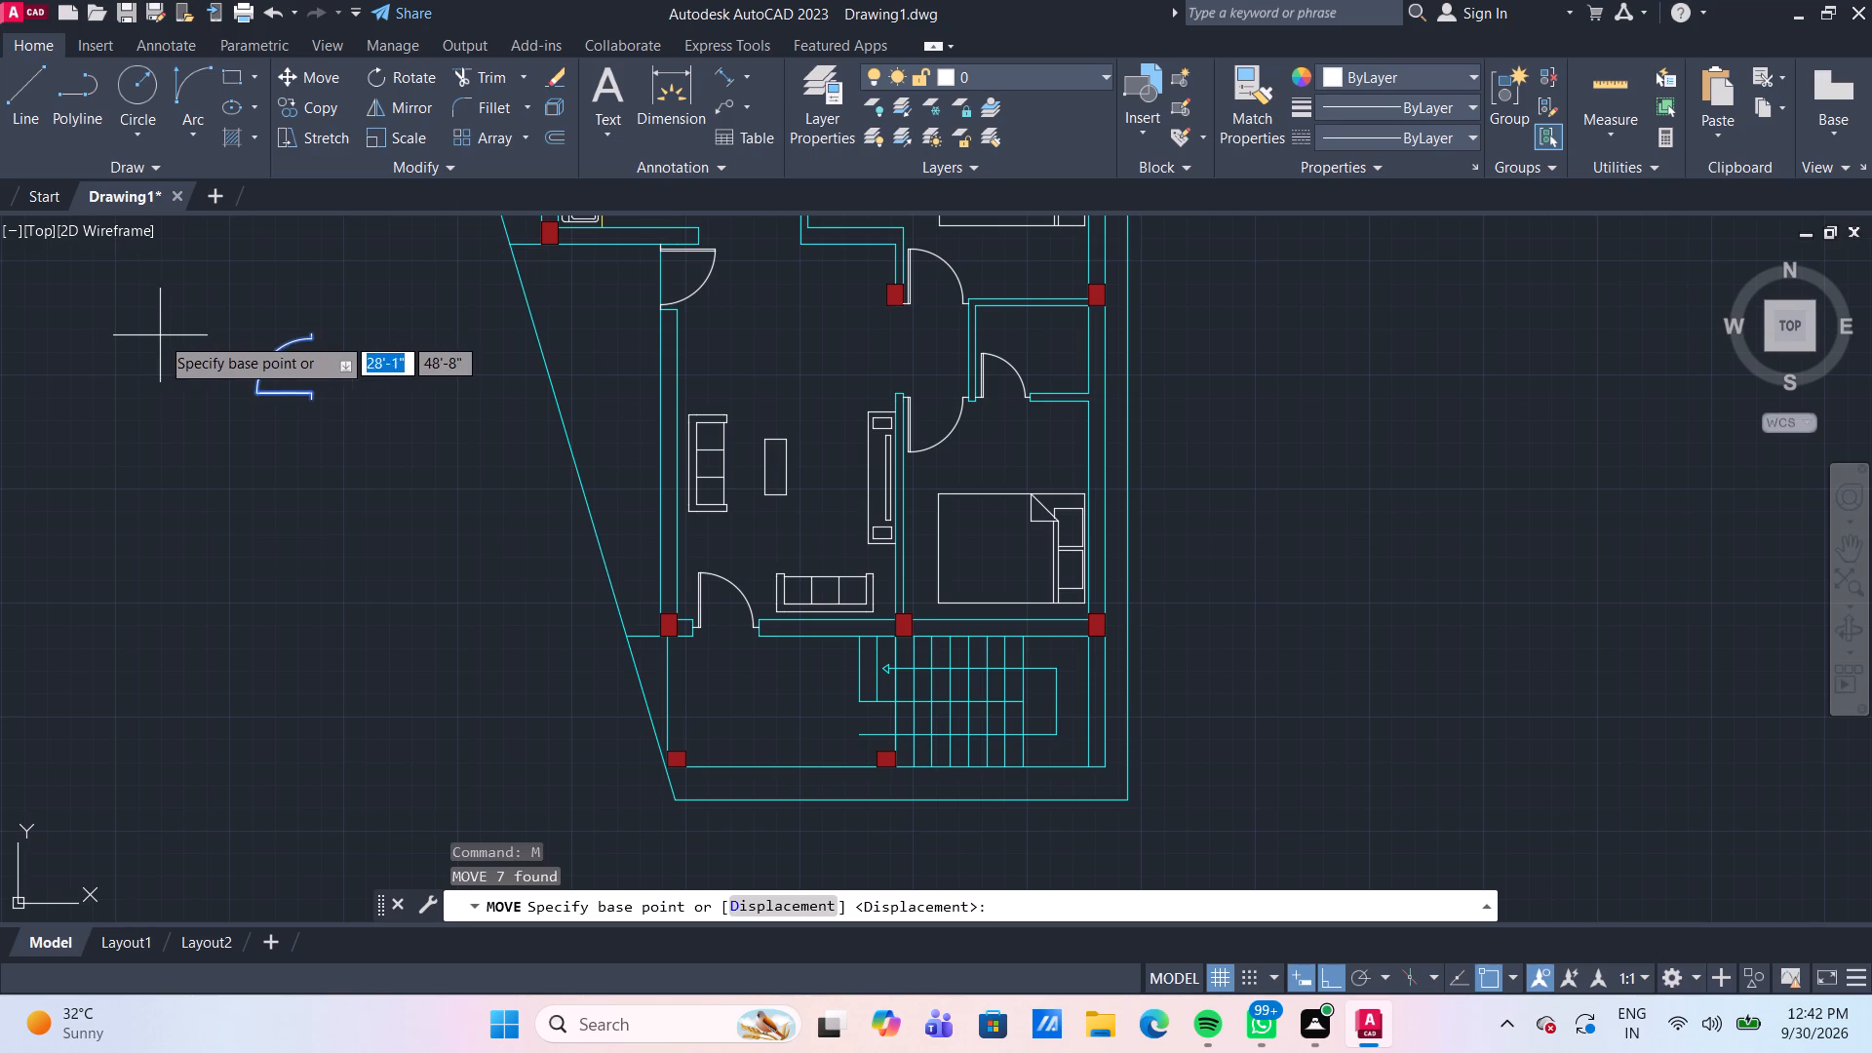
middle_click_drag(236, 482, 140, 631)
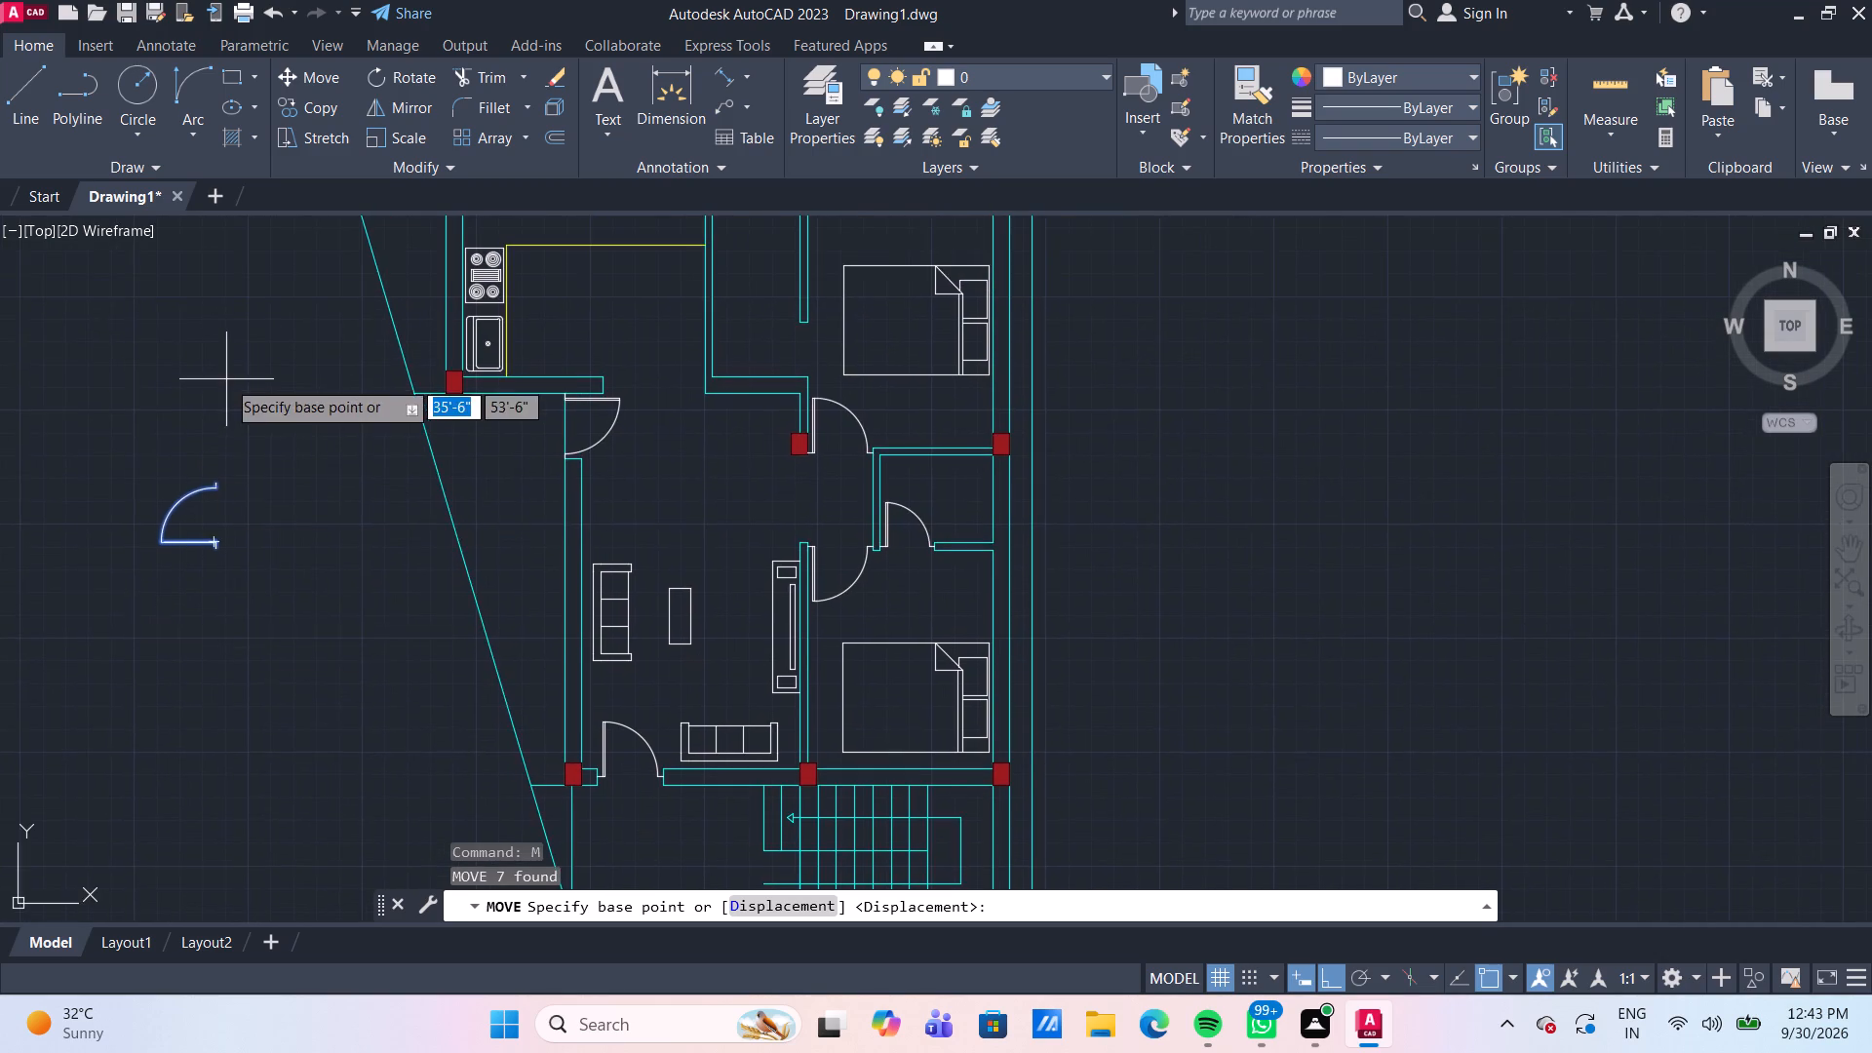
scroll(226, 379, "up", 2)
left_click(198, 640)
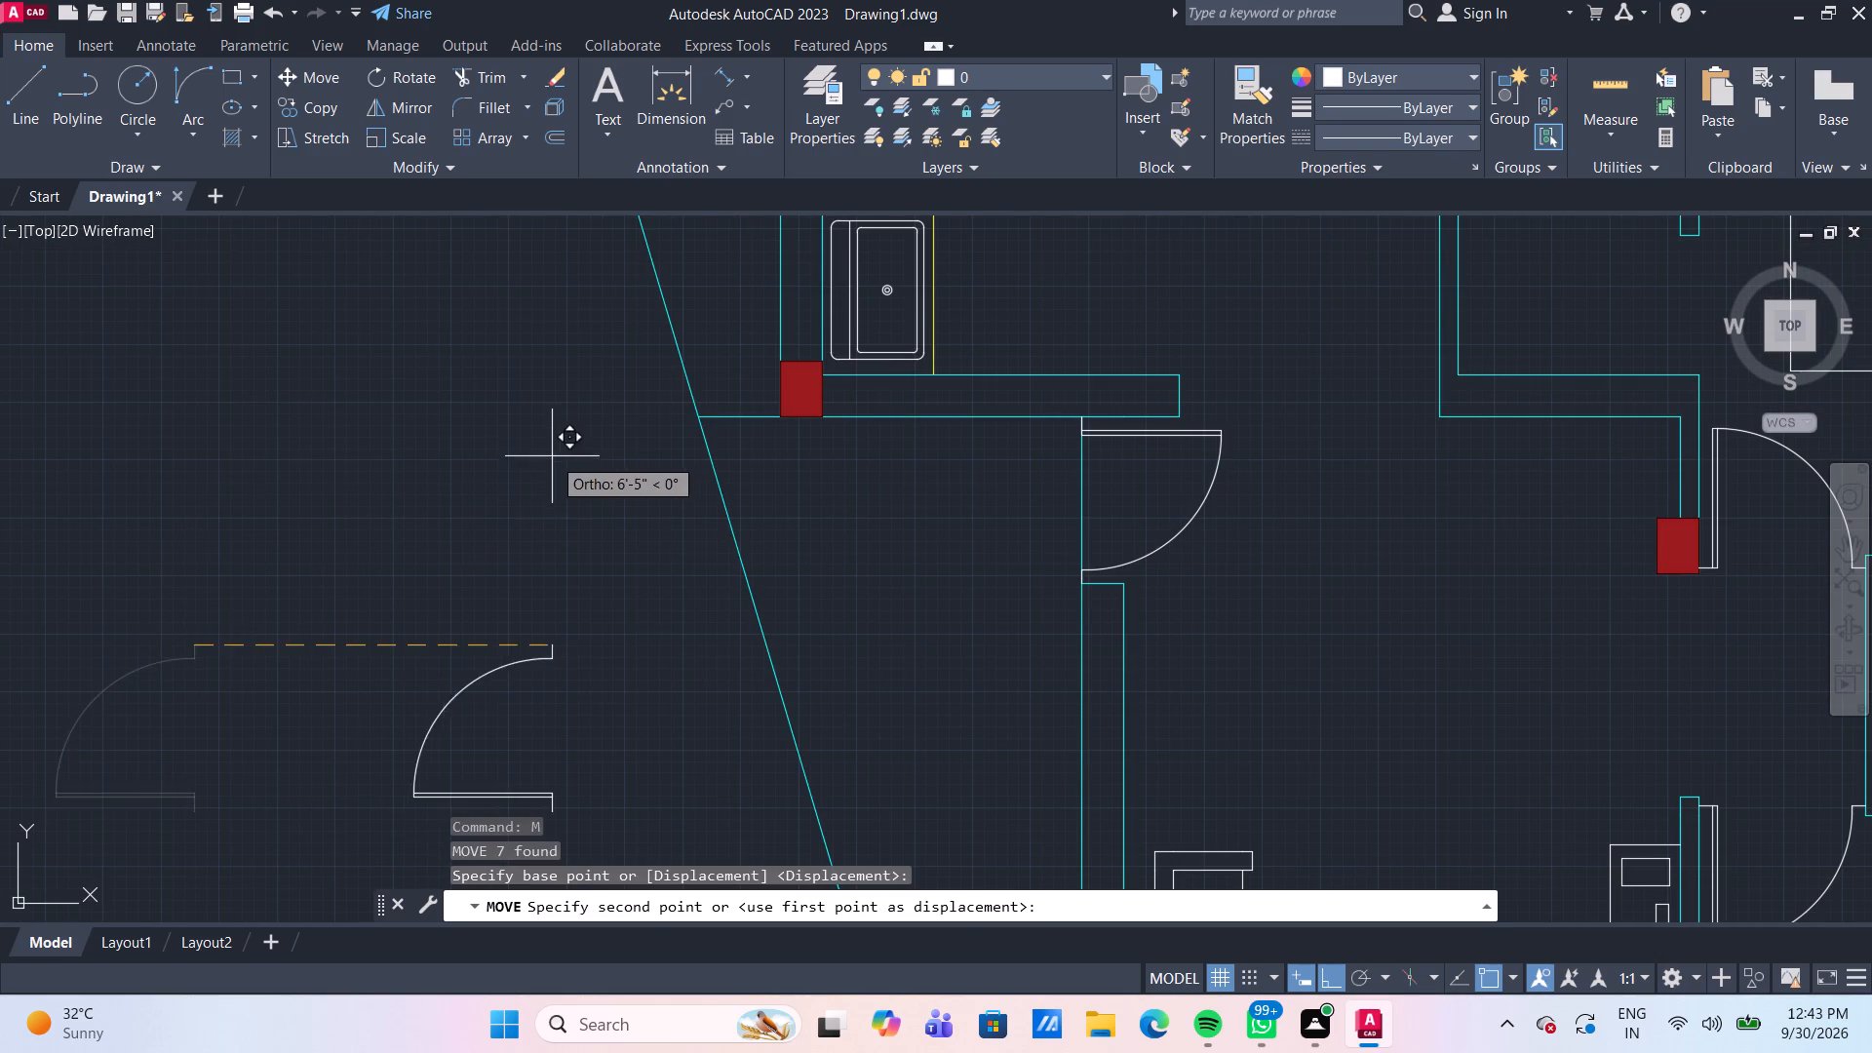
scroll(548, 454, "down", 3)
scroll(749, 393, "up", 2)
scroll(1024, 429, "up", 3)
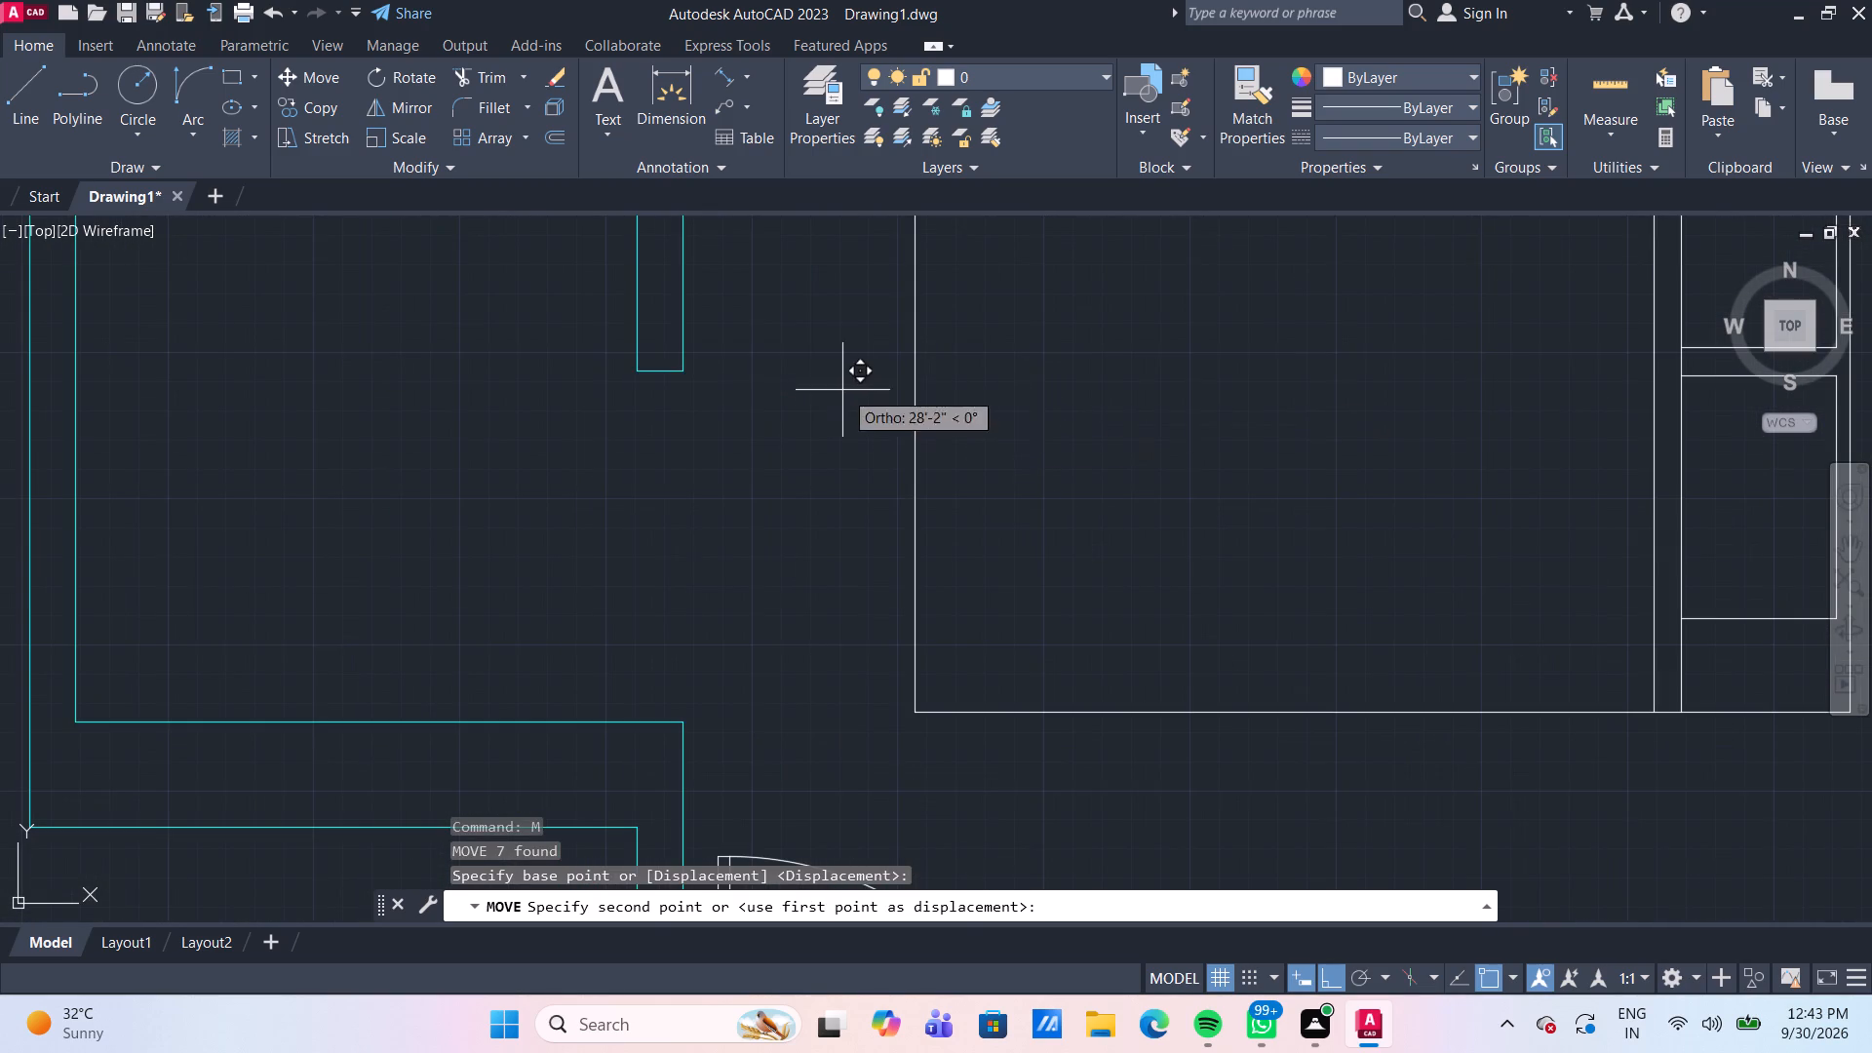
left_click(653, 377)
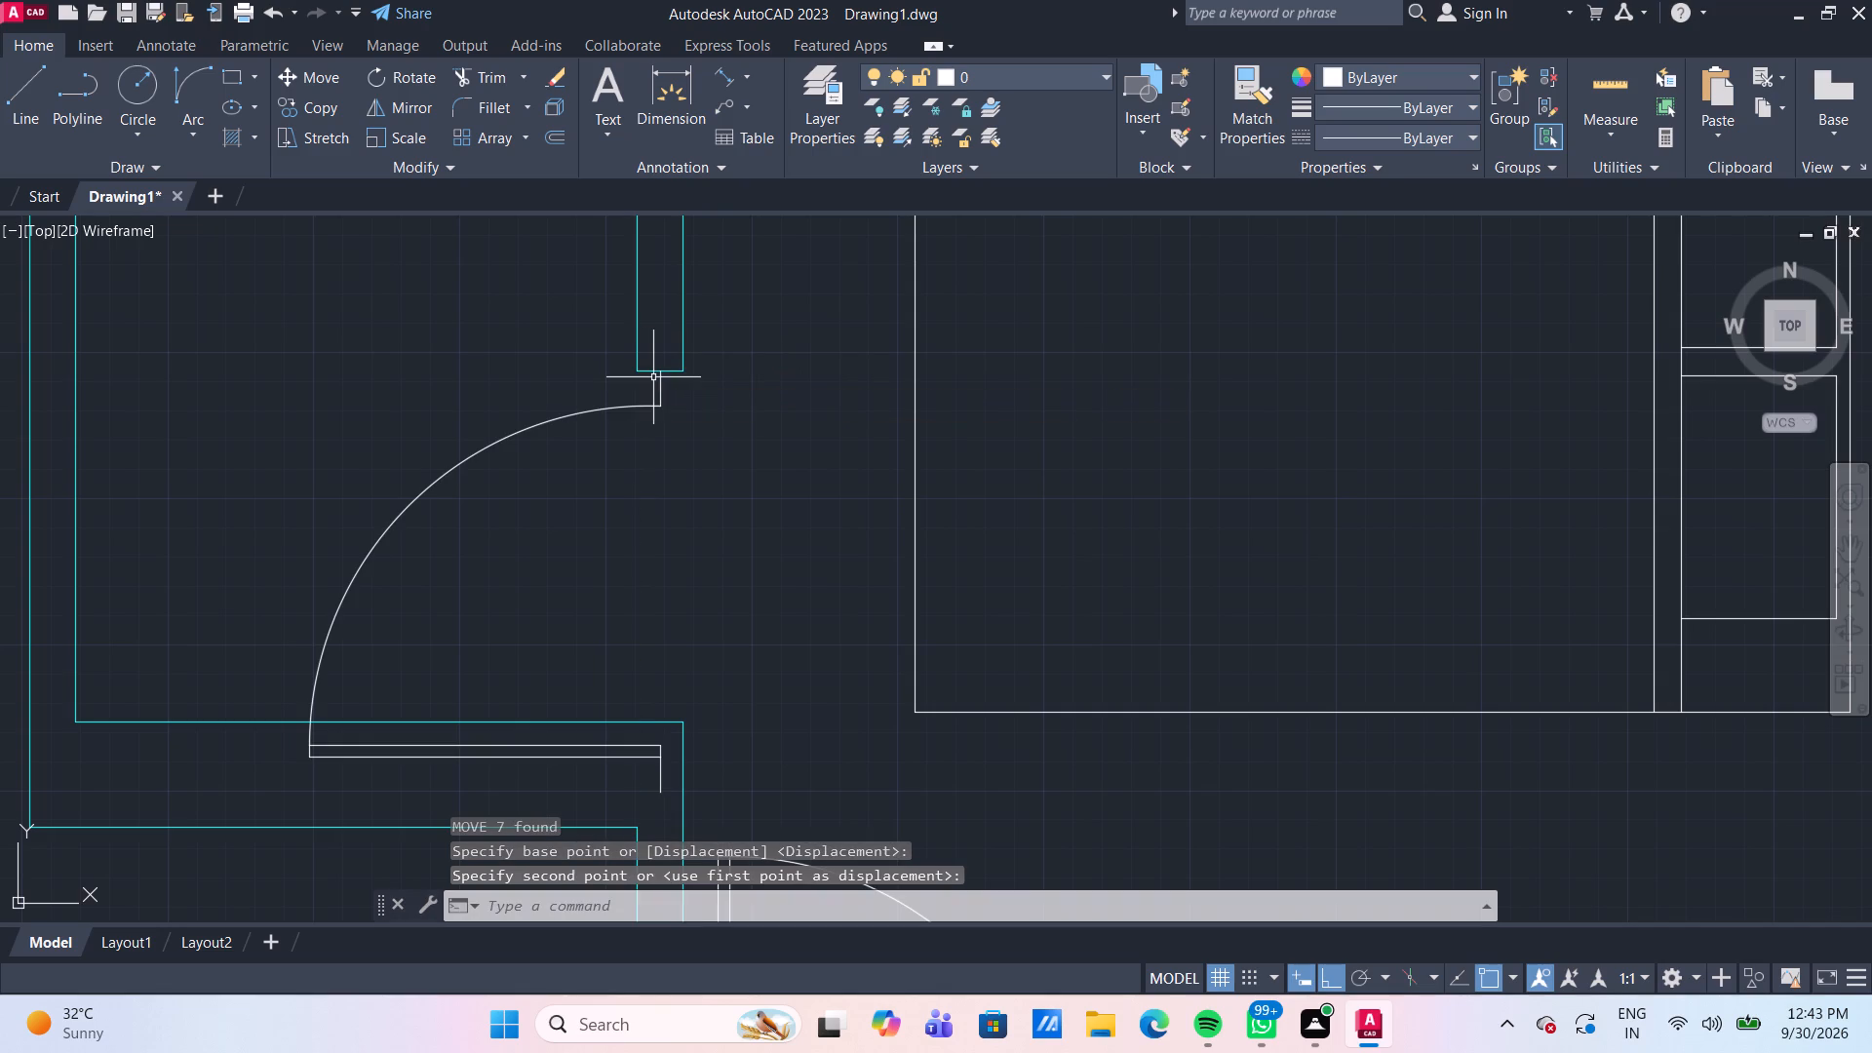
Measure the doors and openings around the upper bedroom, the small room between the bedrooms and the lower bedroom with Quick measure.
scroll(653, 377, "down", 1)
scroll(708, 502, "down", 1)
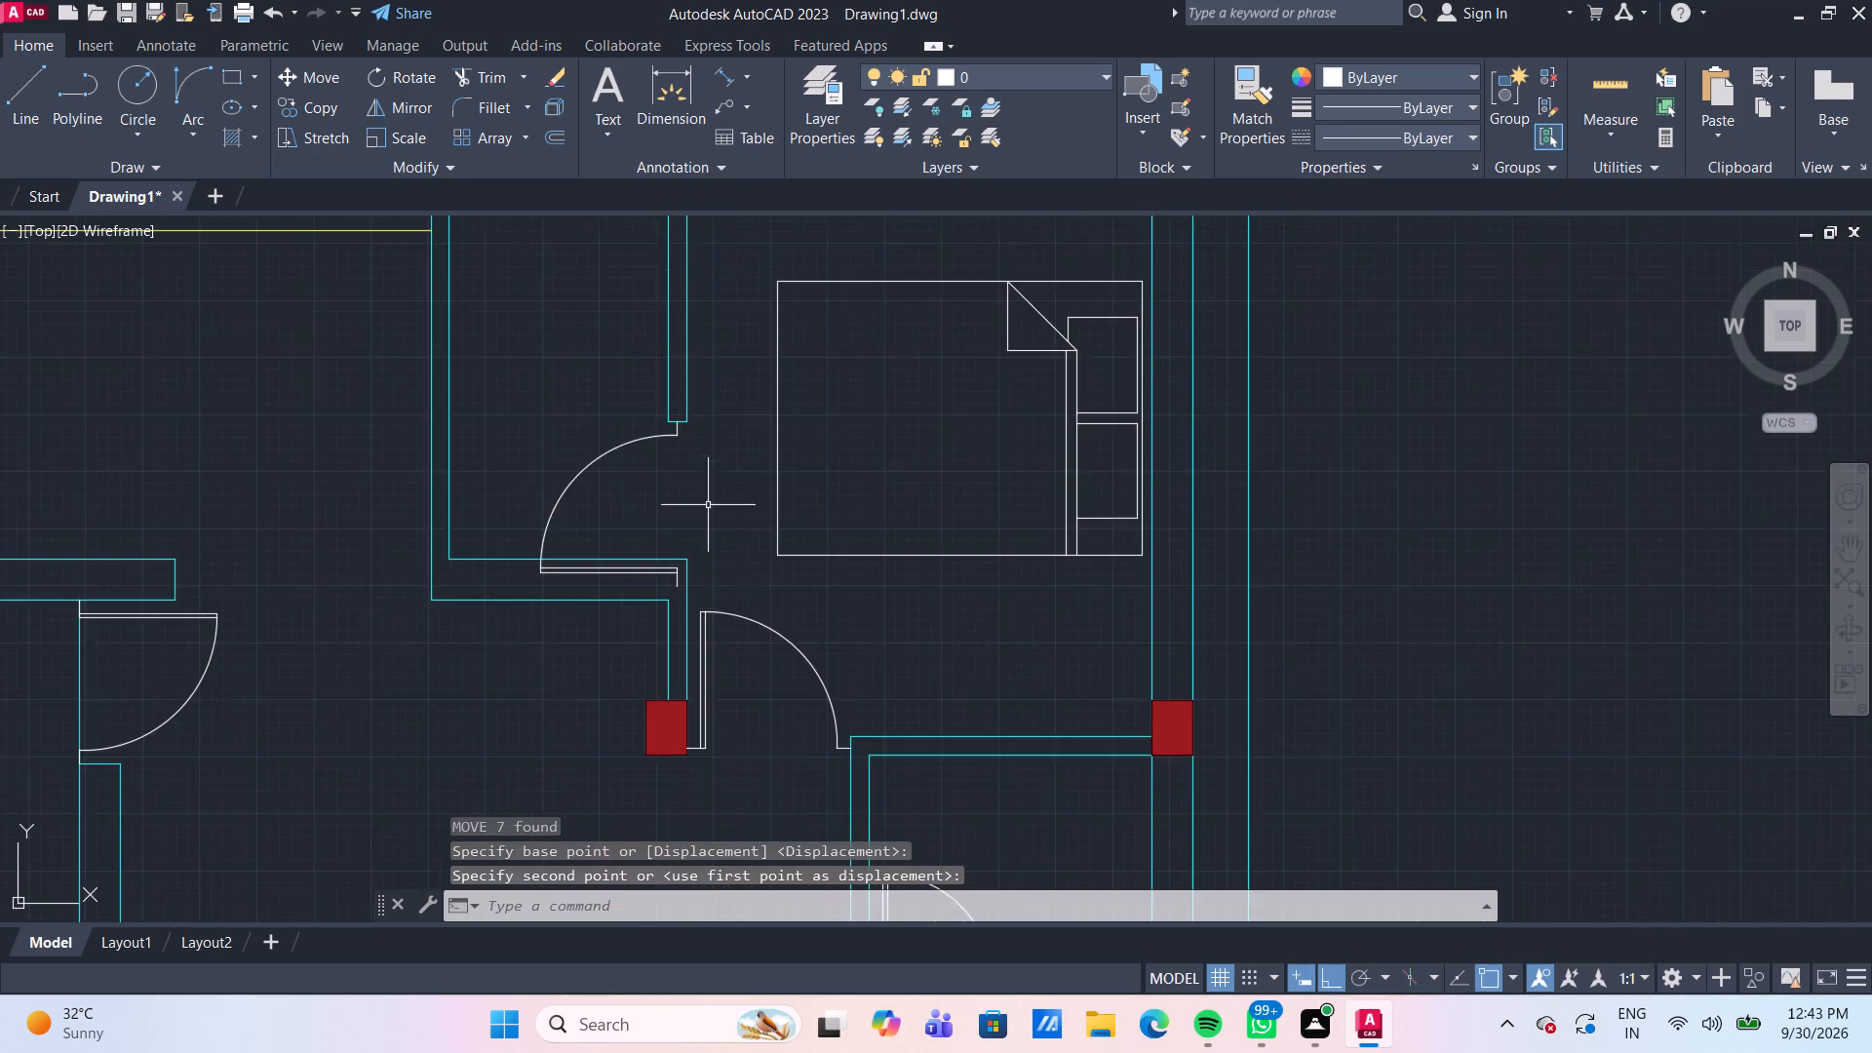
scroll(708, 505, "down", 2)
middle_click_drag(805, 607, 738, 418)
scroll(785, 621, "up", 2)
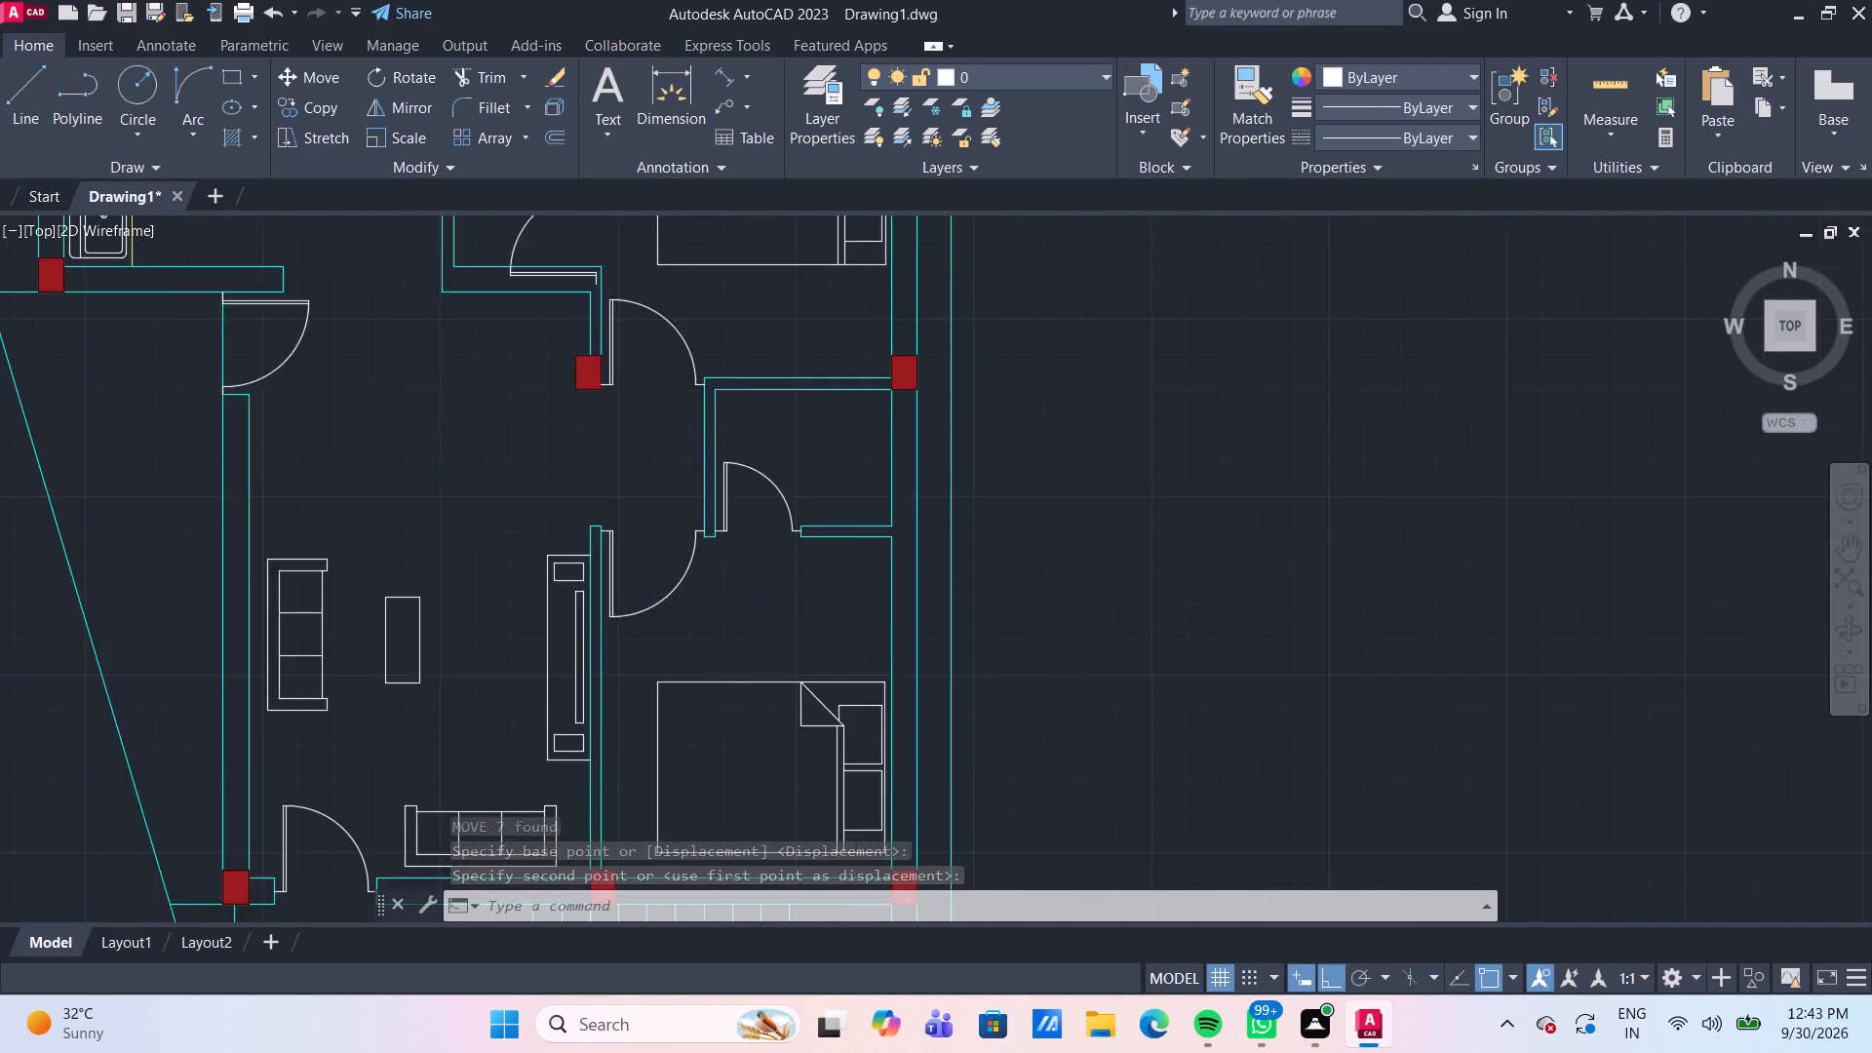
middle_click_drag(769, 545, 773, 680)
scroll(778, 675, "down", 1)
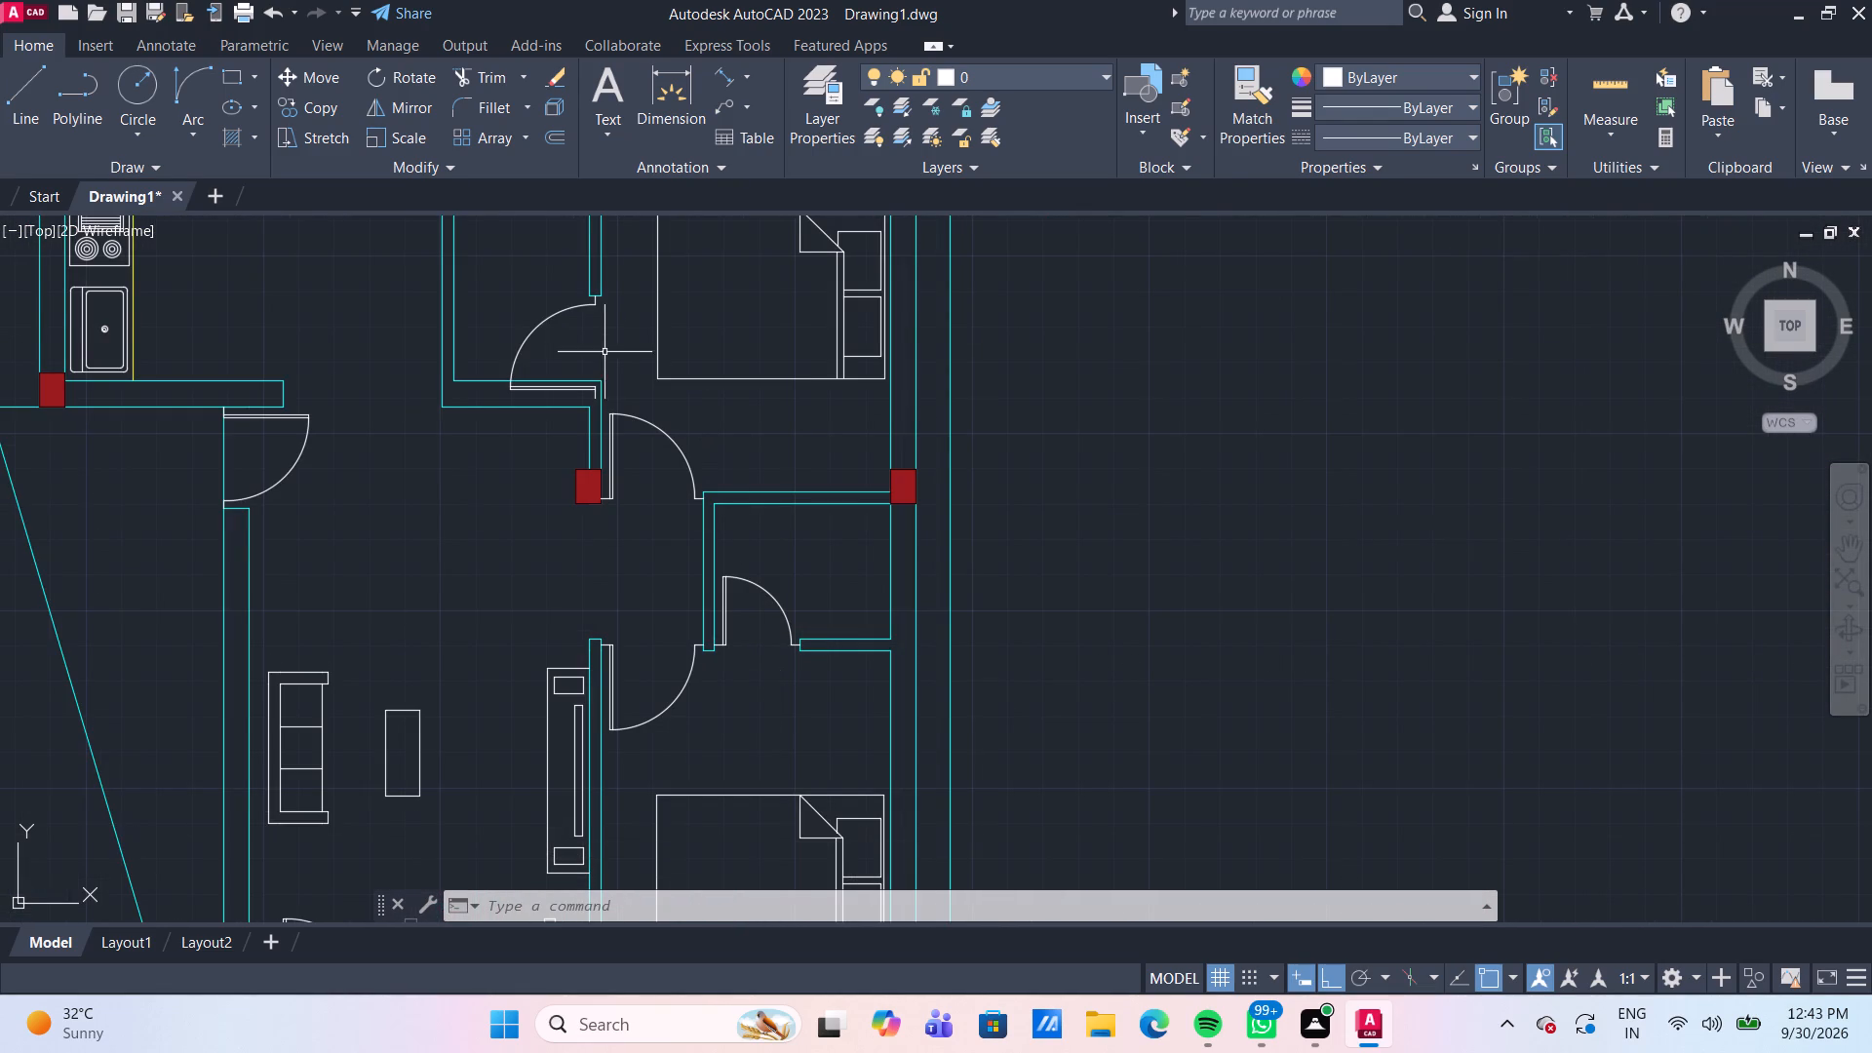
scroll(608, 344, "up", 1)
middle_click_drag(612, 346, 621, 351)
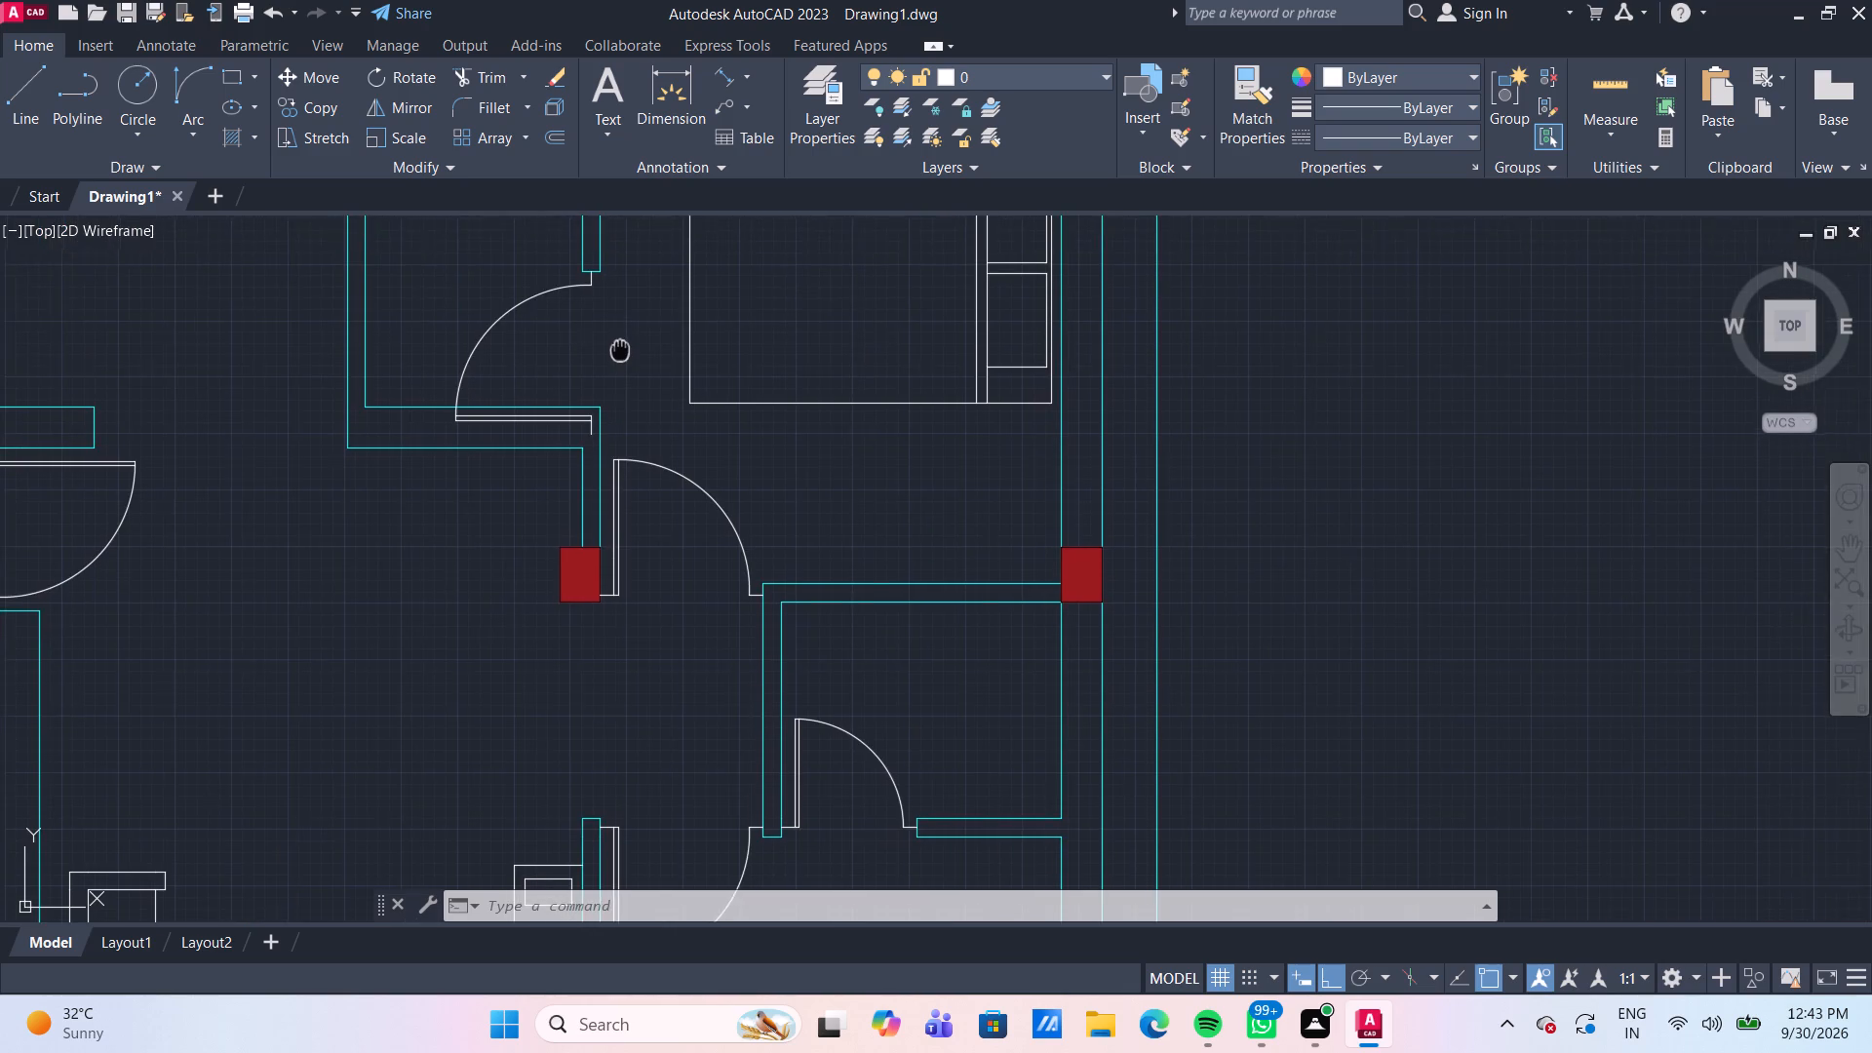
middle_click_drag(621, 351, 644, 451)
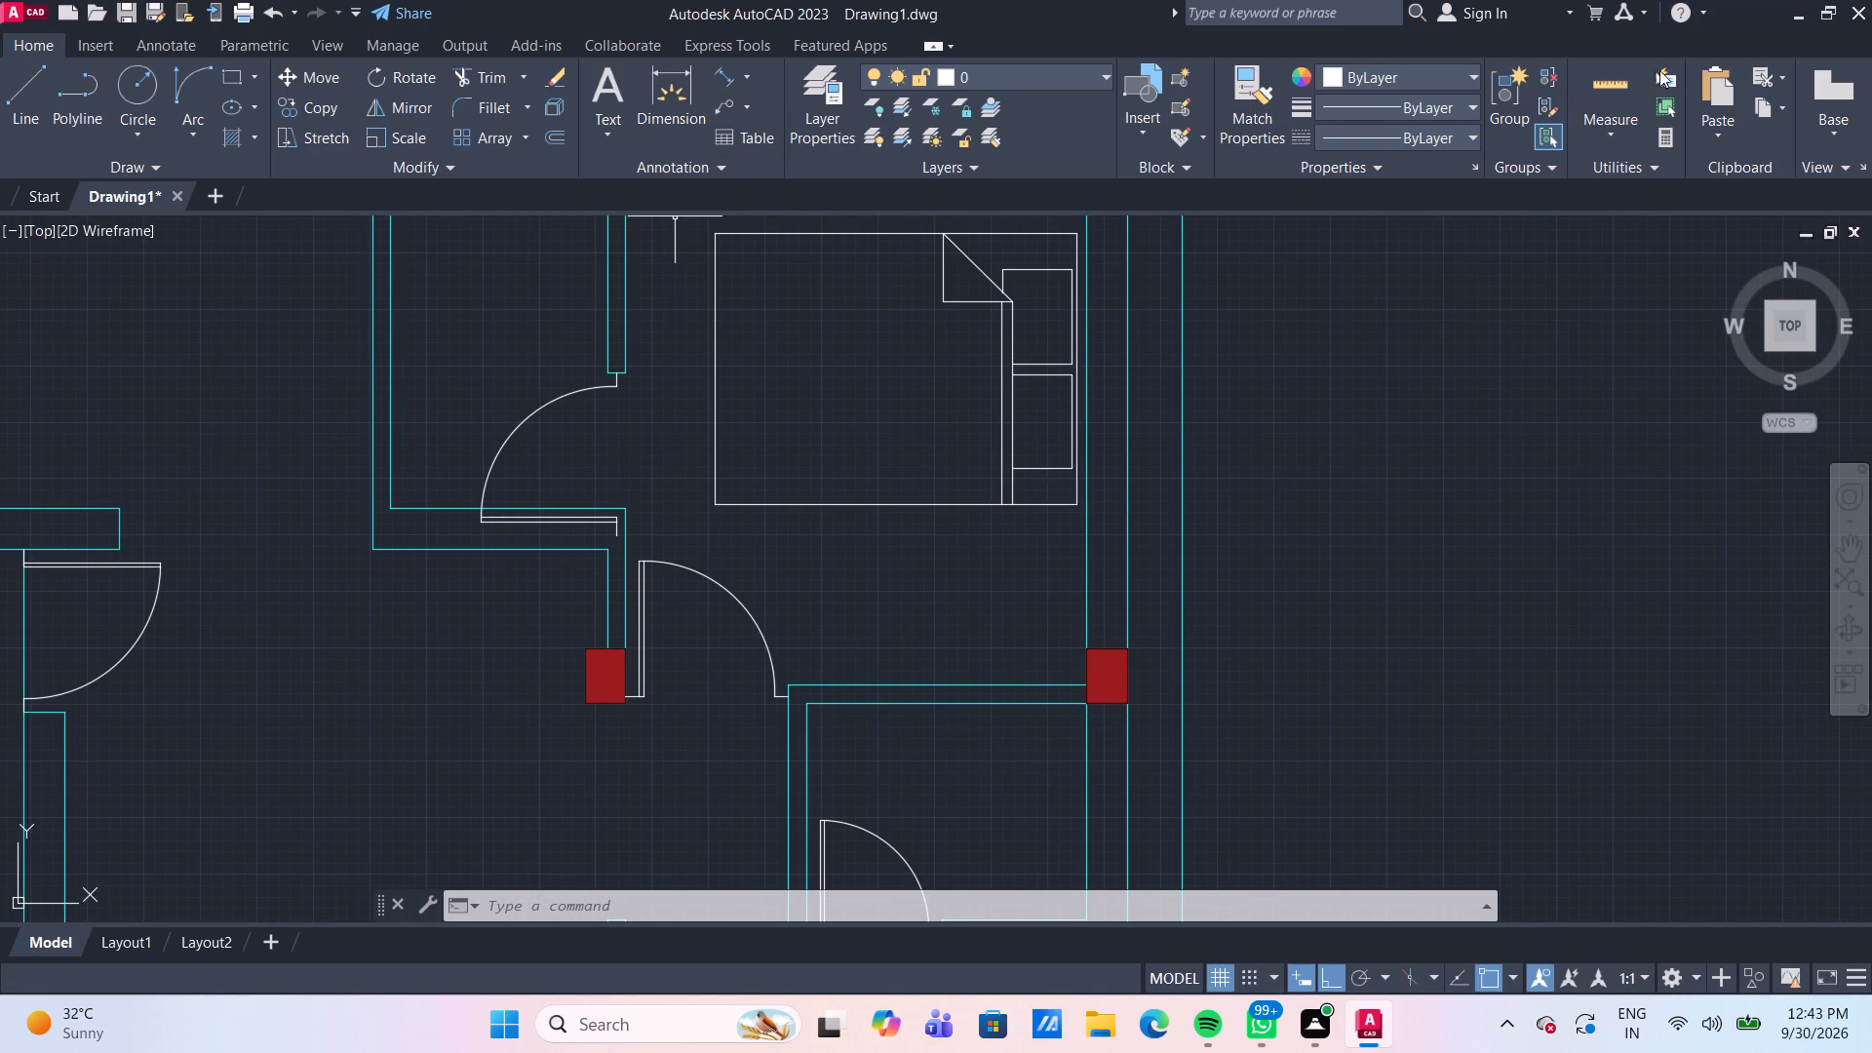
left_click(1623, 82)
scroll(721, 466, "up", 1)
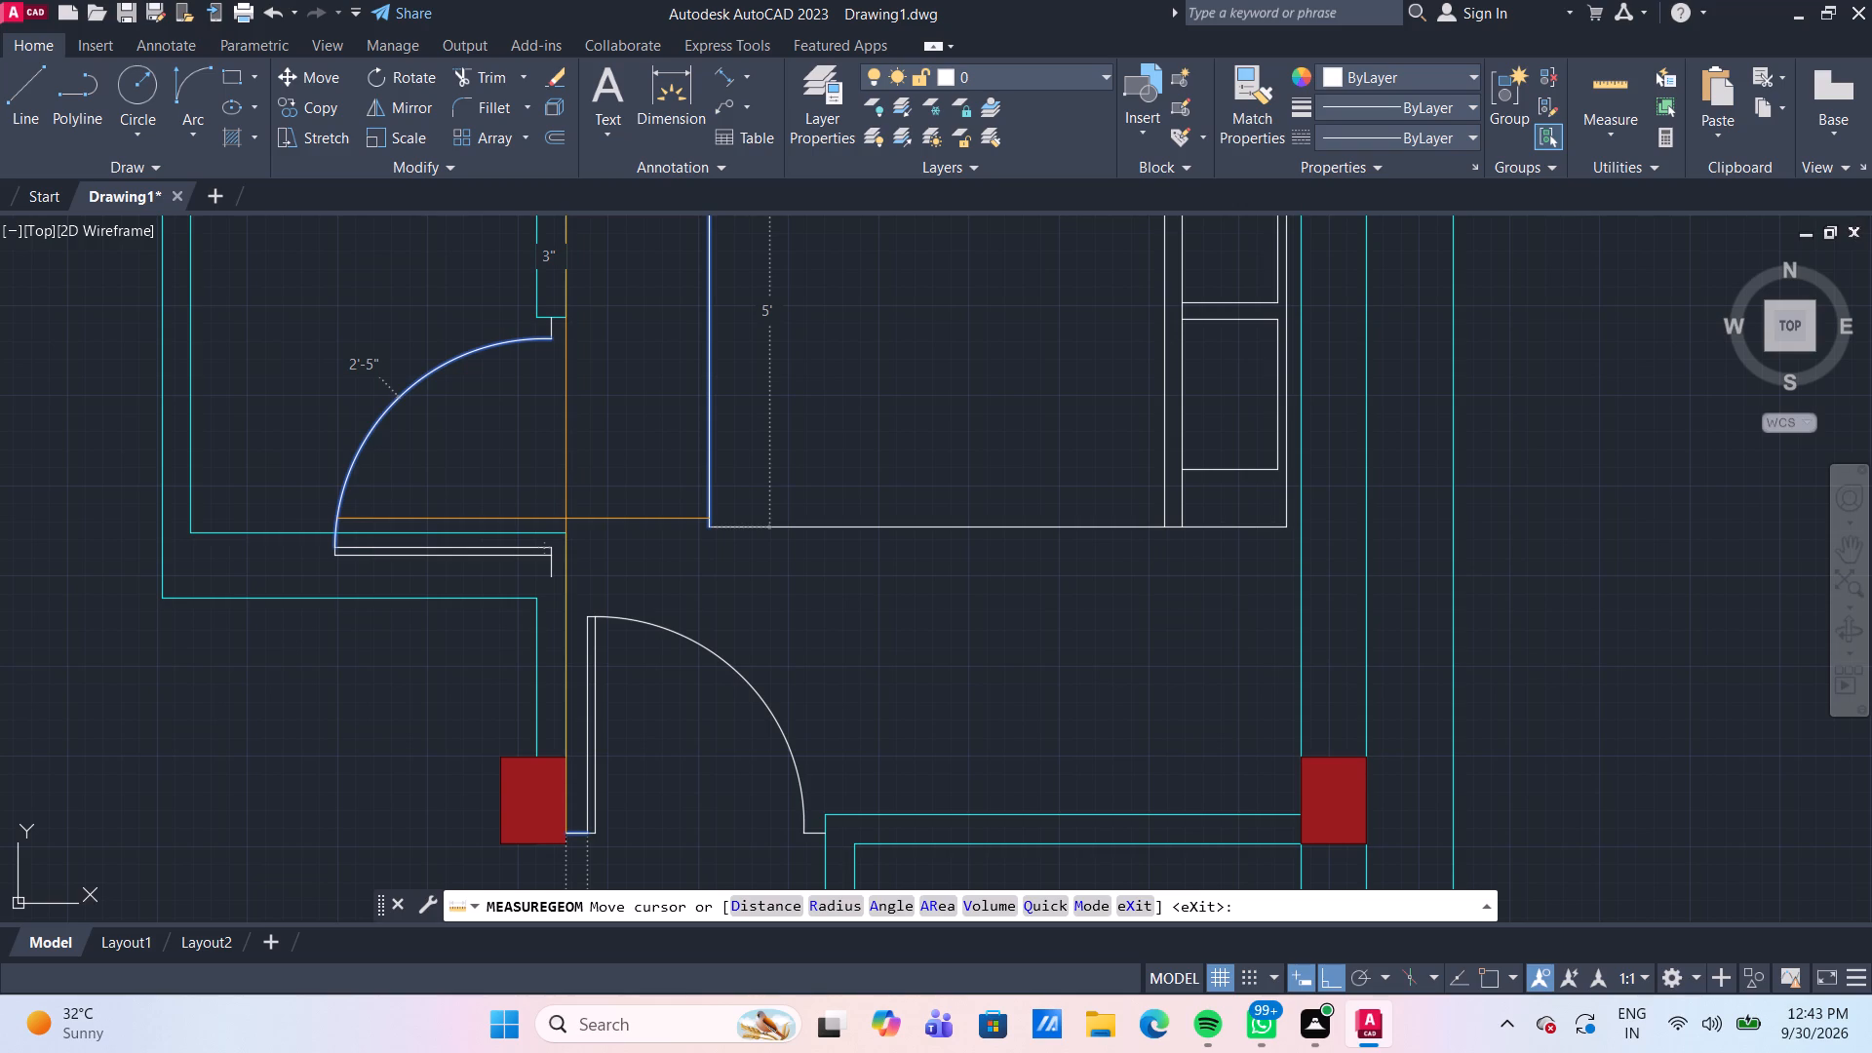
scroll(565, 520, "down", 3)
scroll(652, 709, "up", 2)
middle_click_drag(658, 694, 659, 684)
scroll(659, 685, "up", 1)
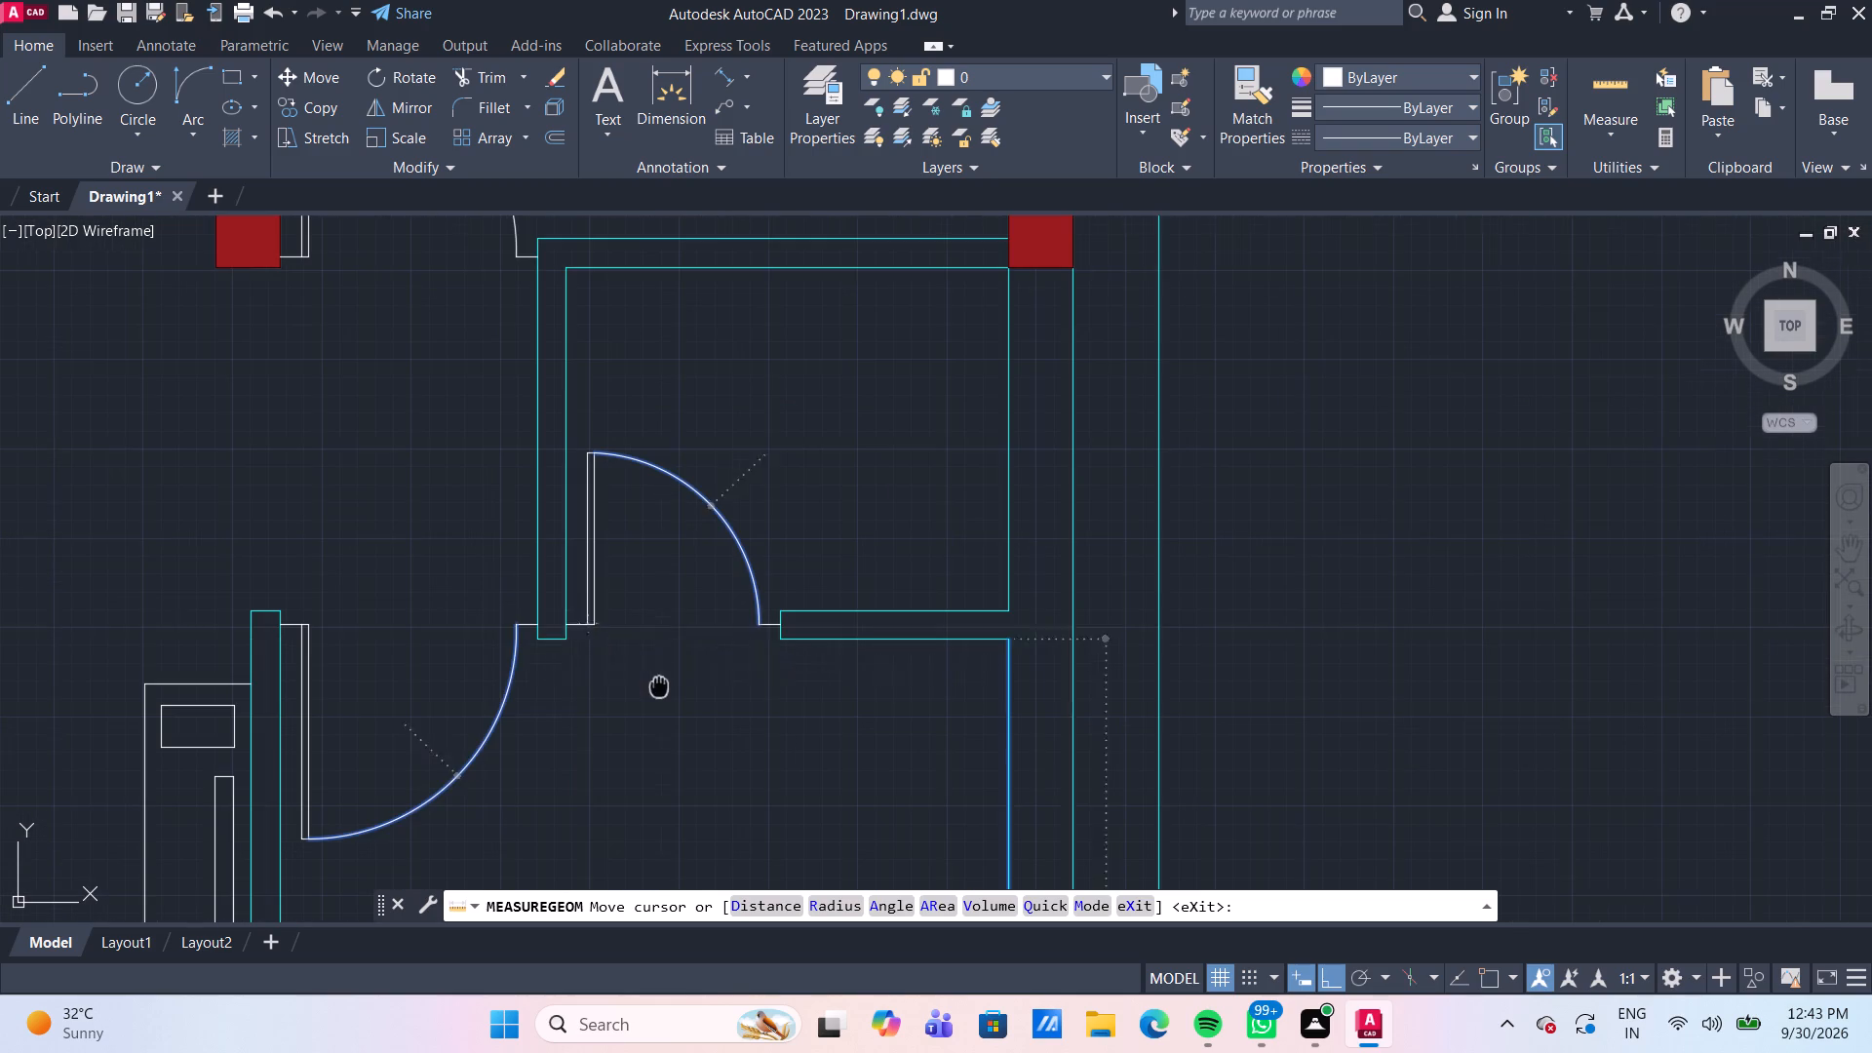
scroll(659, 631, "up", 1)
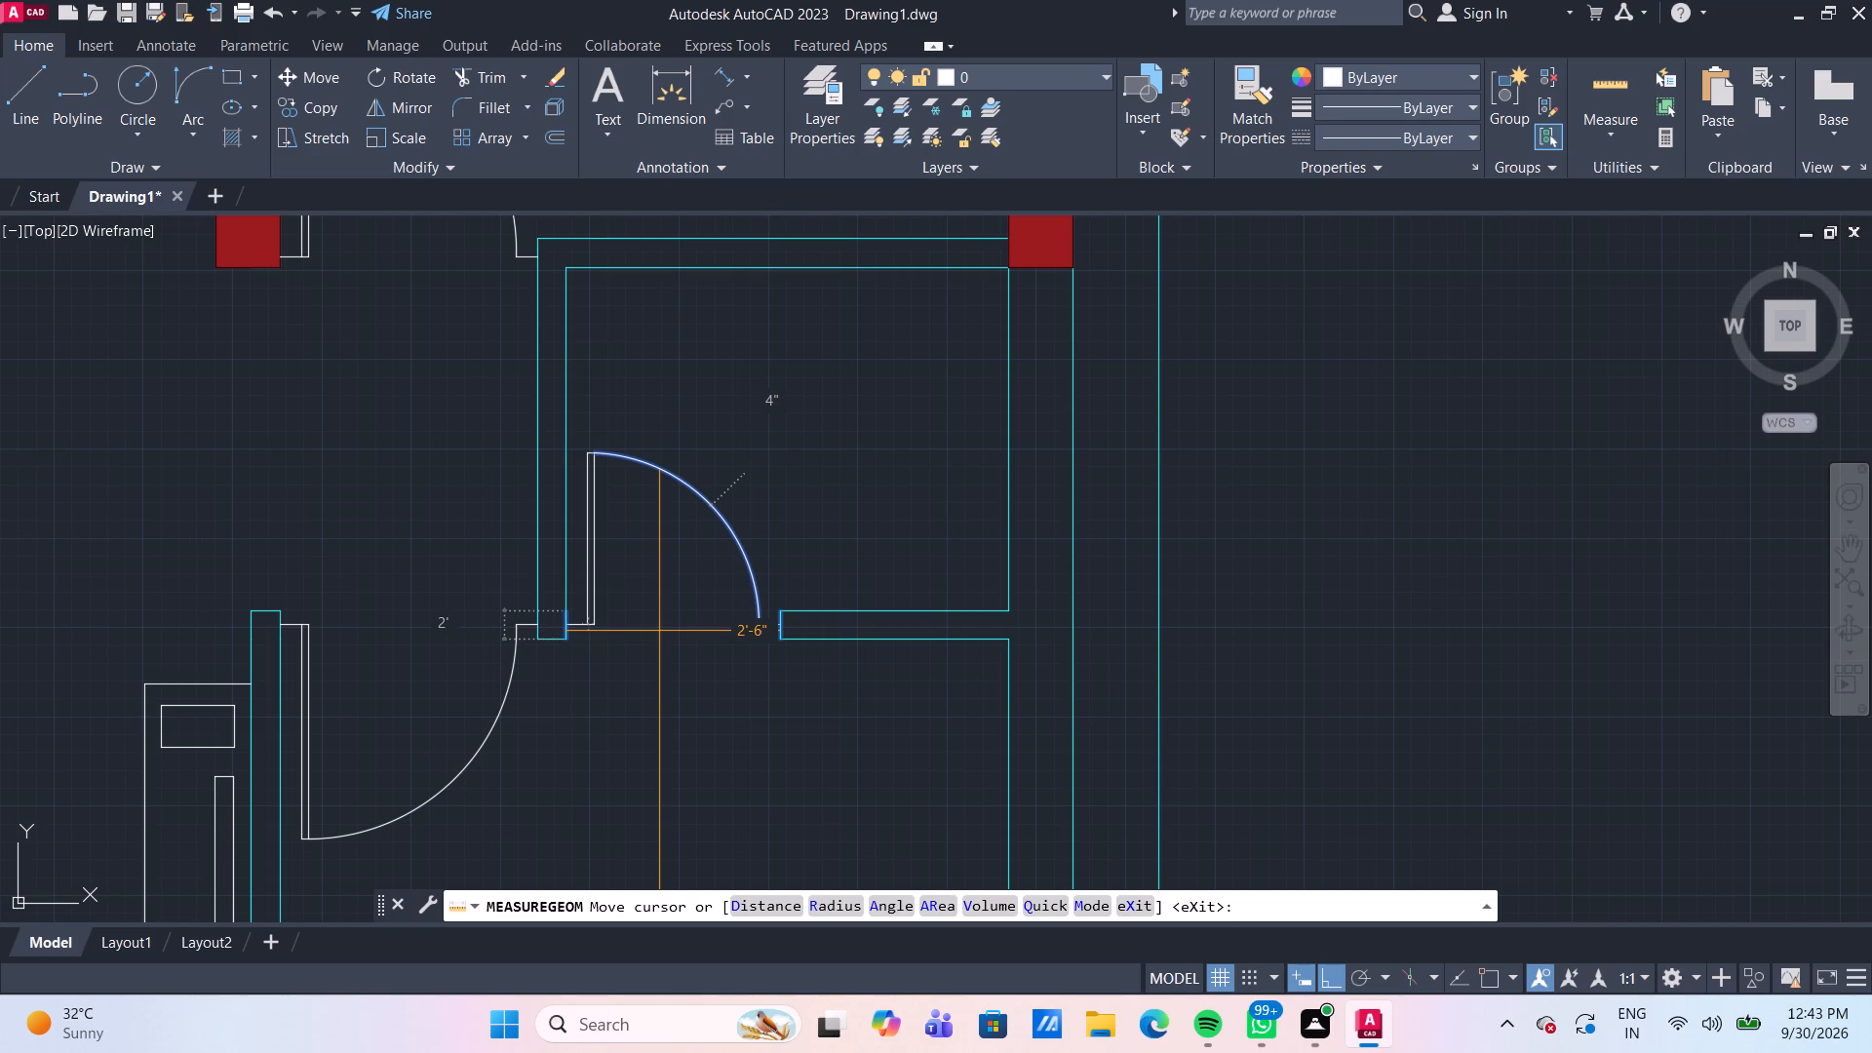
scroll(659, 631, "down", 2)
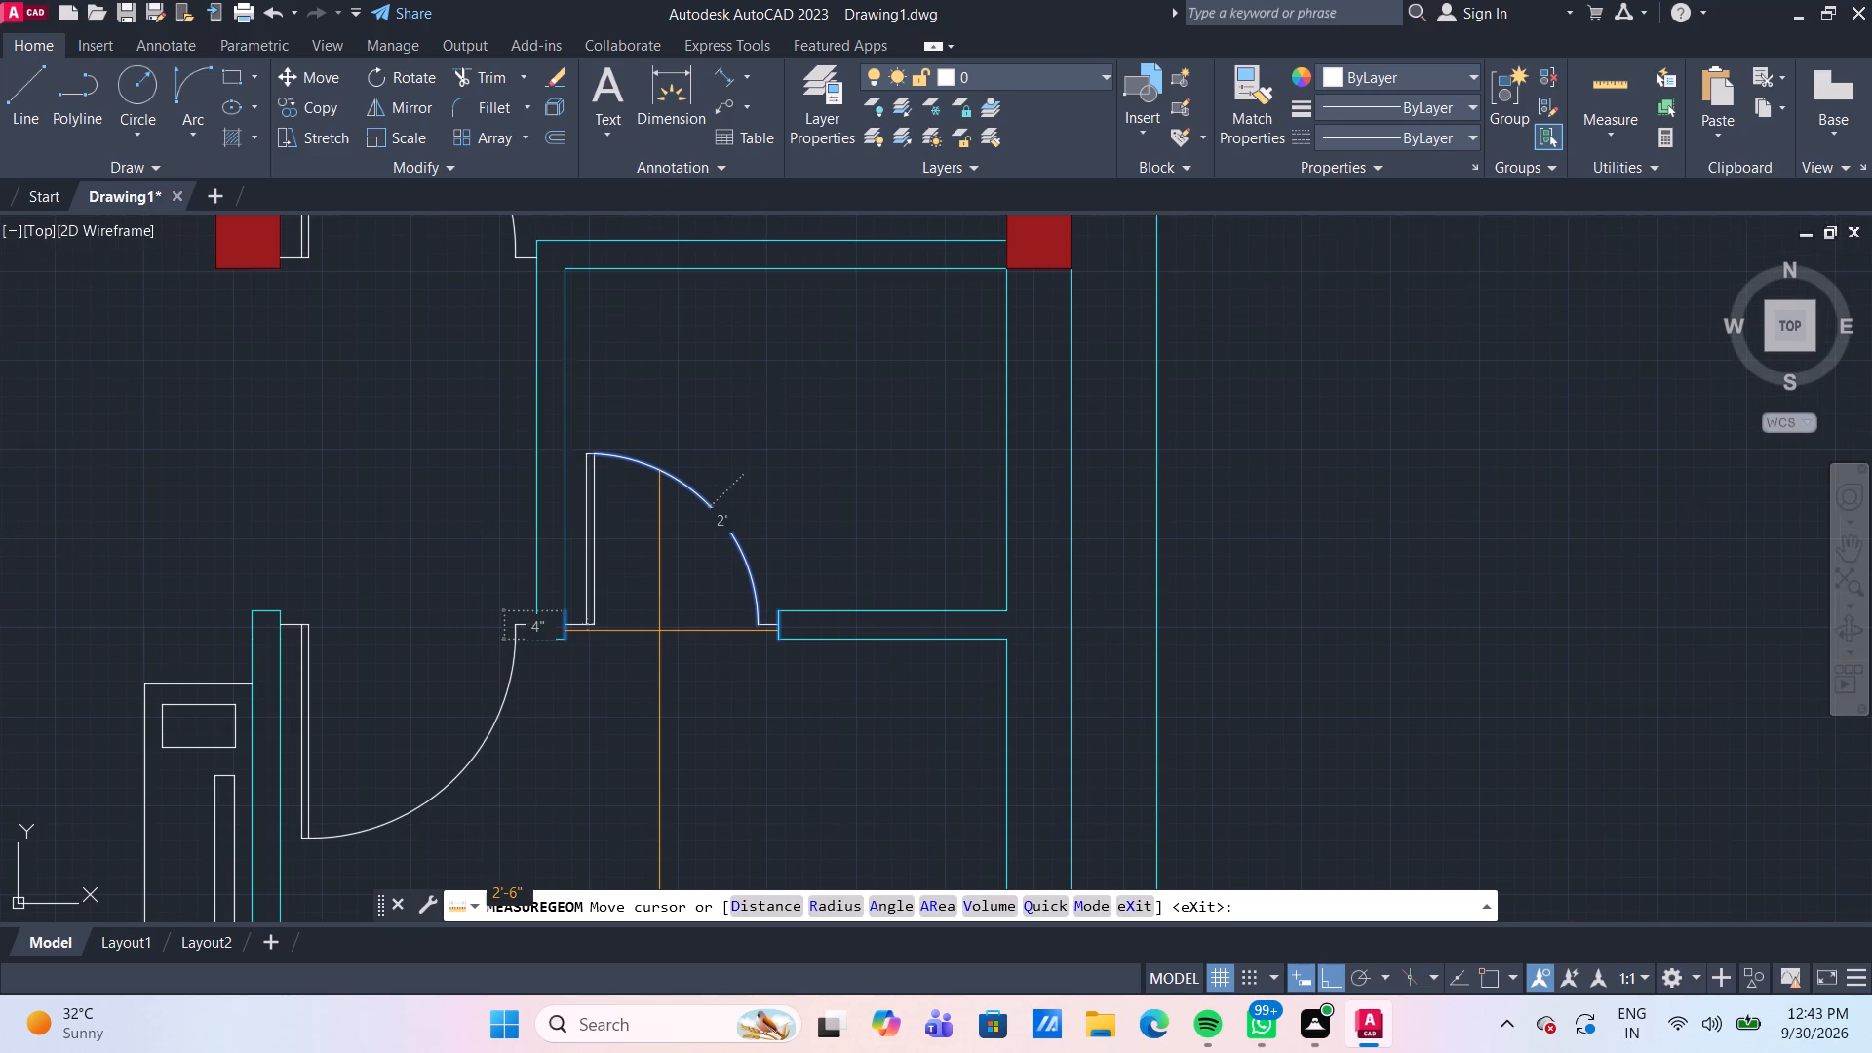
scroll(552, 525, "up", 2)
scroll(547, 519, "down", 4)
scroll(477, 307, "up", 2)
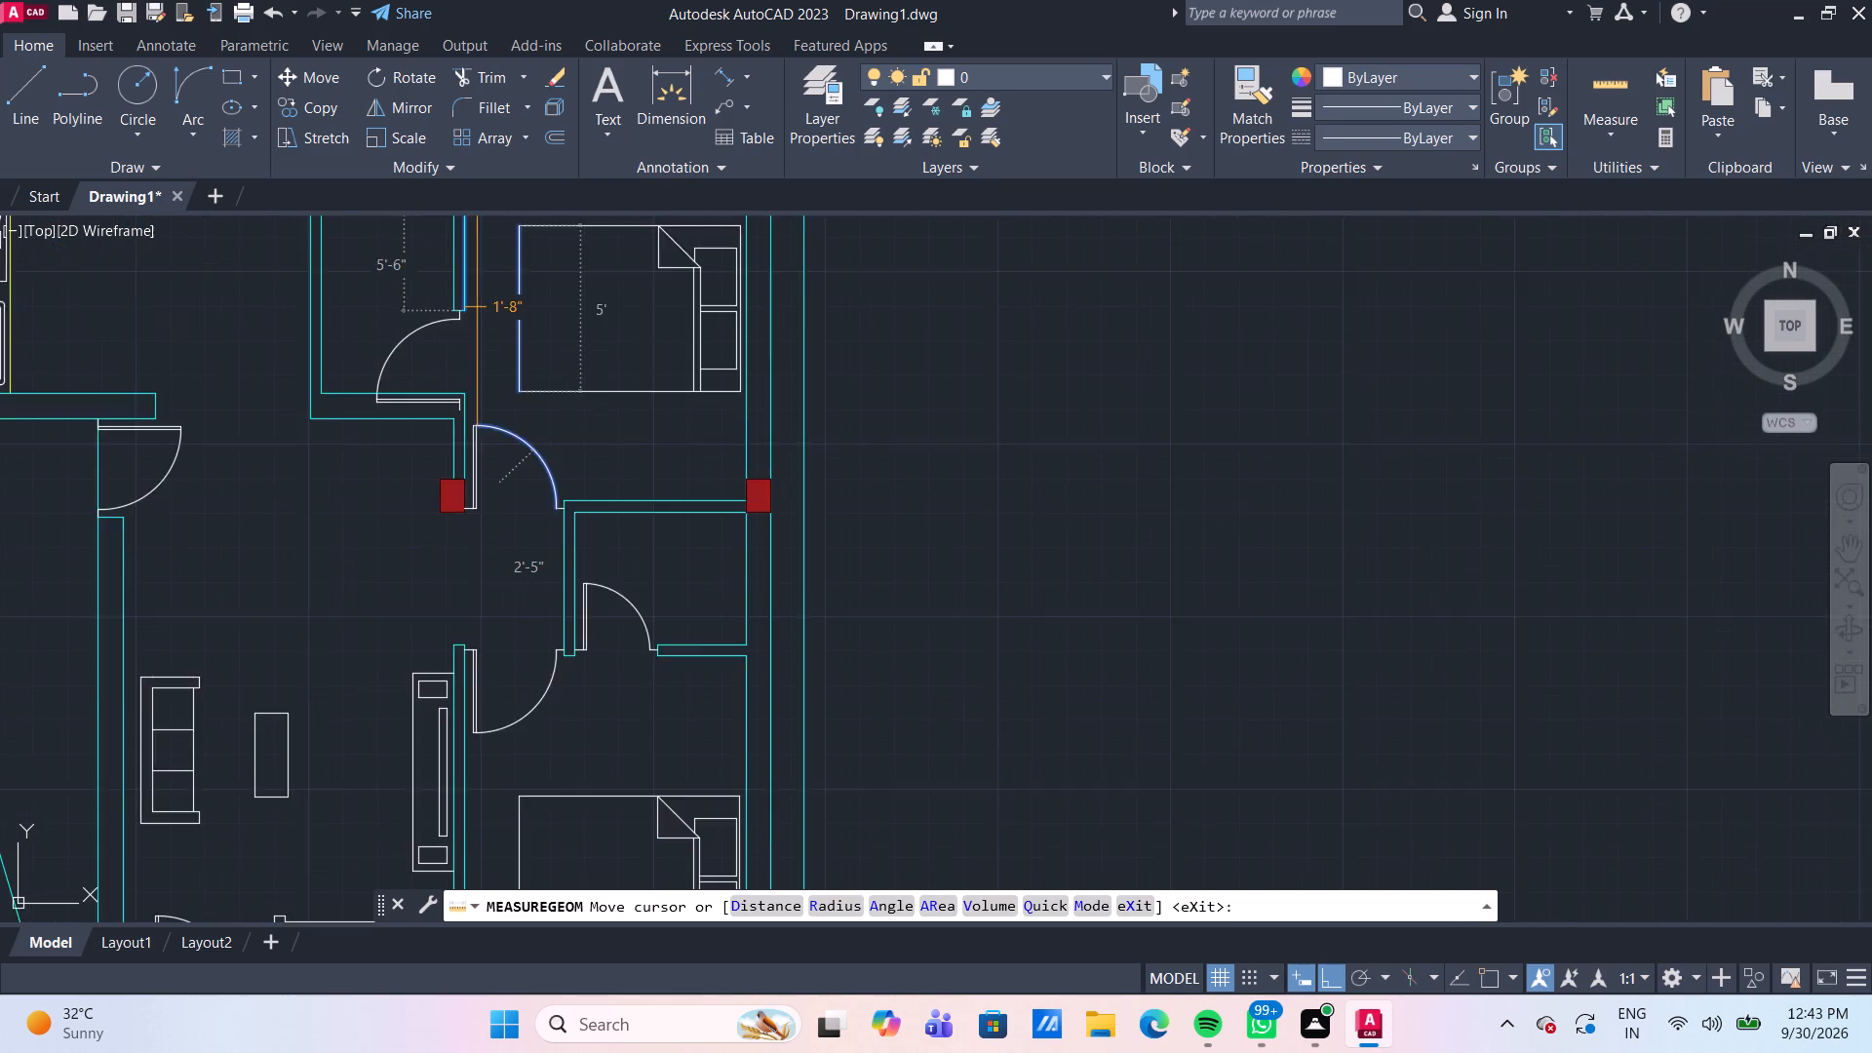
scroll(501, 487, "down", 3)
scroll(504, 682, "up", 3)
scroll(599, 556, "down", 1)
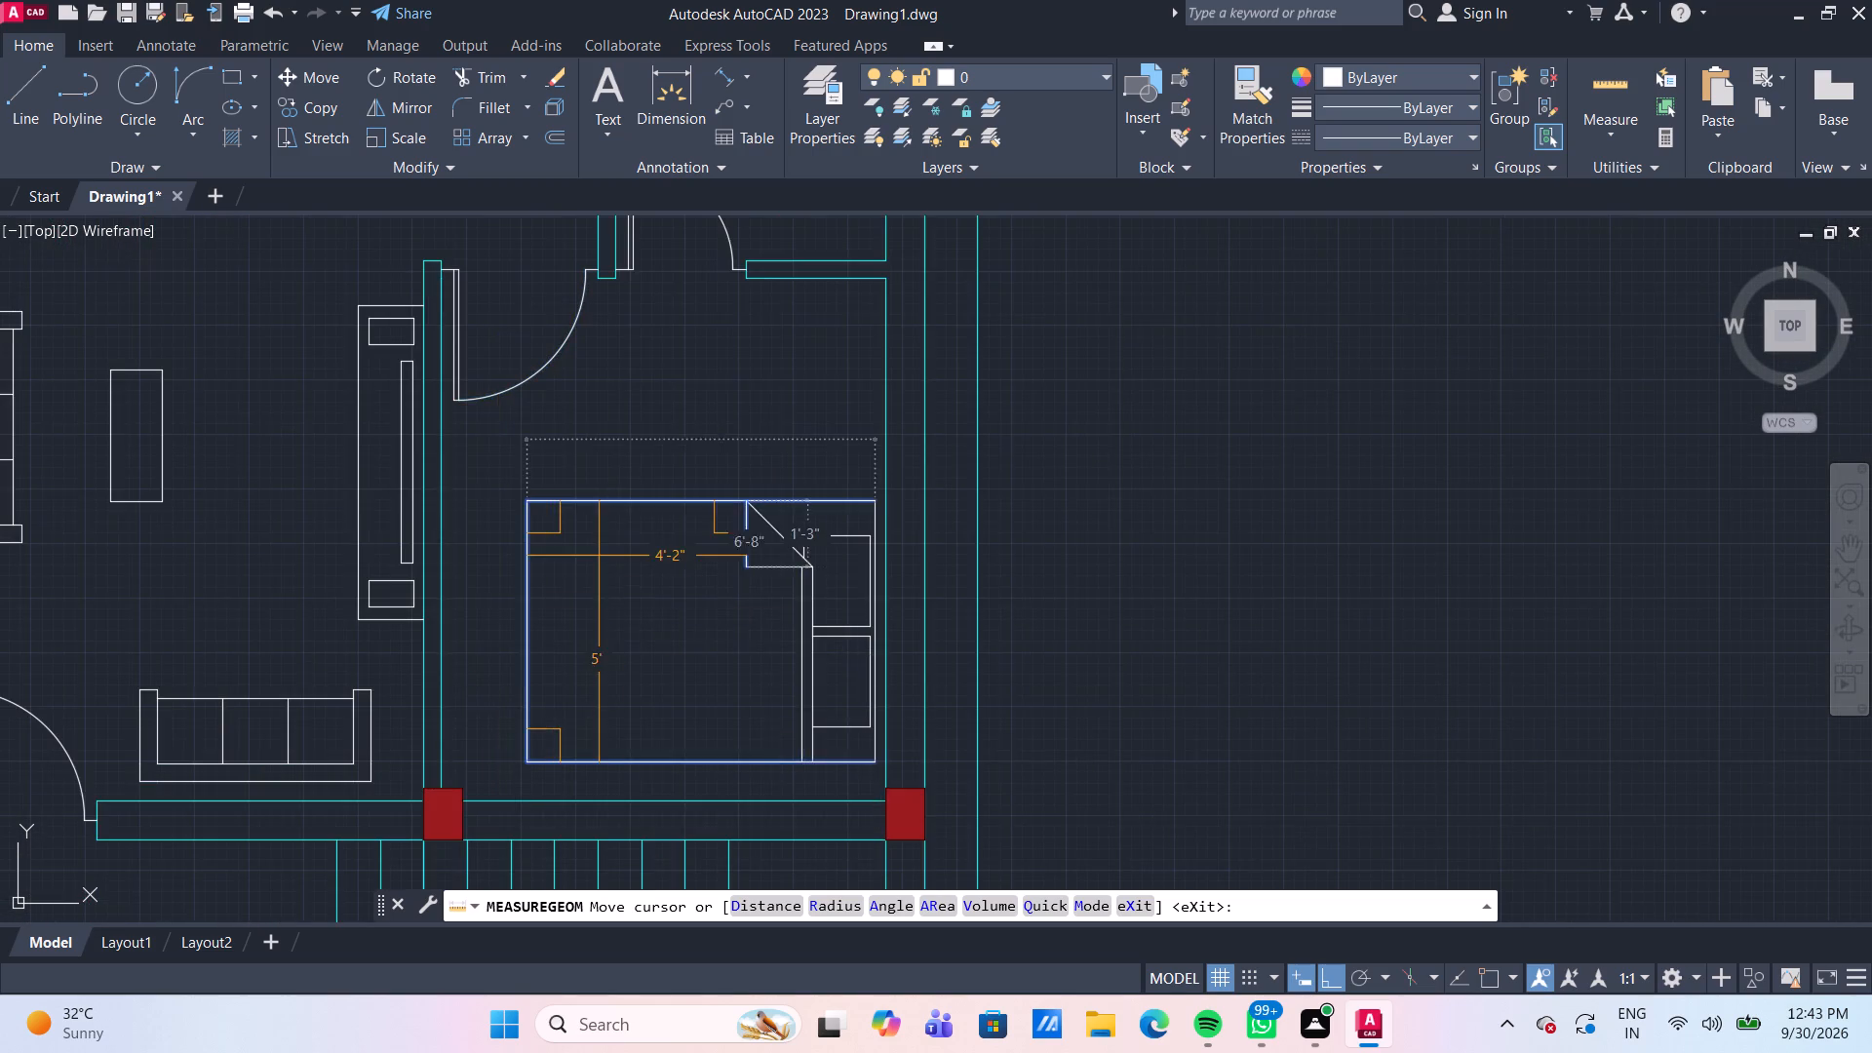
scroll(599, 556, "down", 1)
scroll(581, 477, "up", 2)
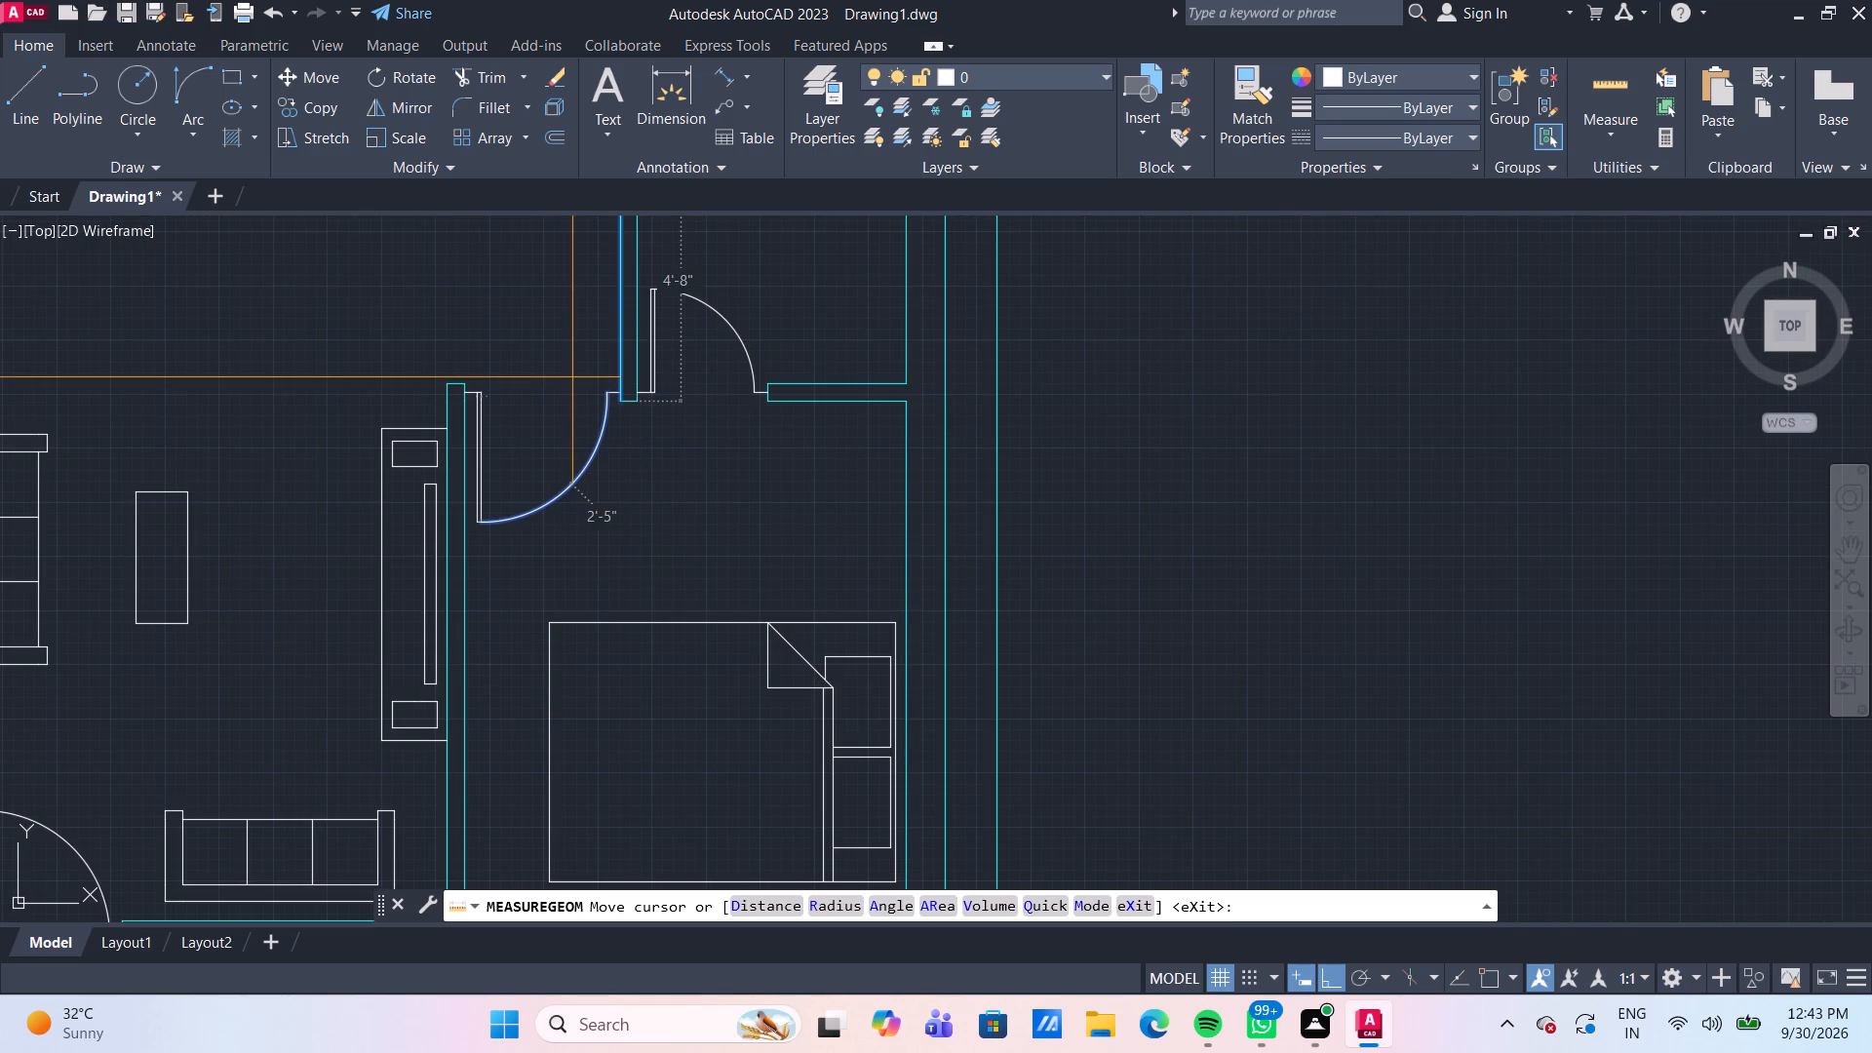
key("Escape")
Delete the door placed in the upper bedroom's side opening, including its leaf, swing arc and both jambs.
scroll(572, 377, "down", 1)
scroll(535, 289, "down", 1)
middle_click_drag(541, 292, 565, 594)
scroll(552, 454, "up", 3)
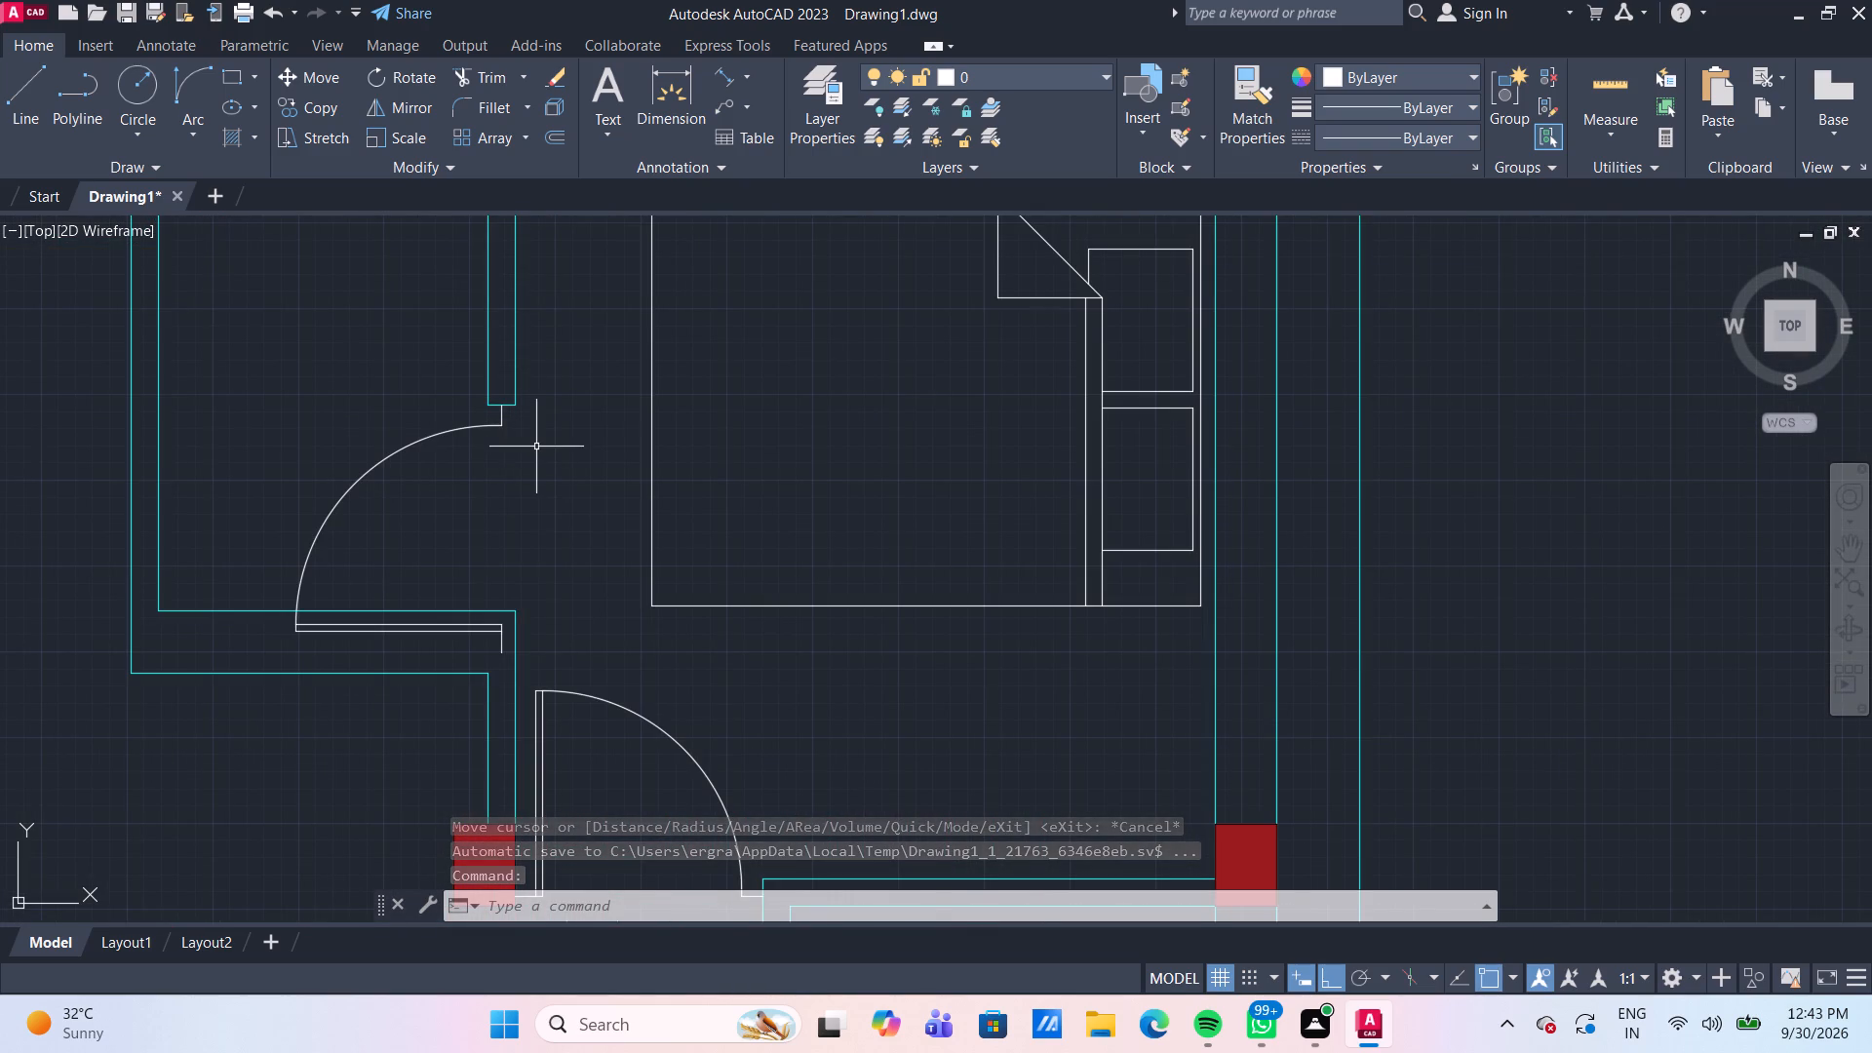
left_click(536, 447)
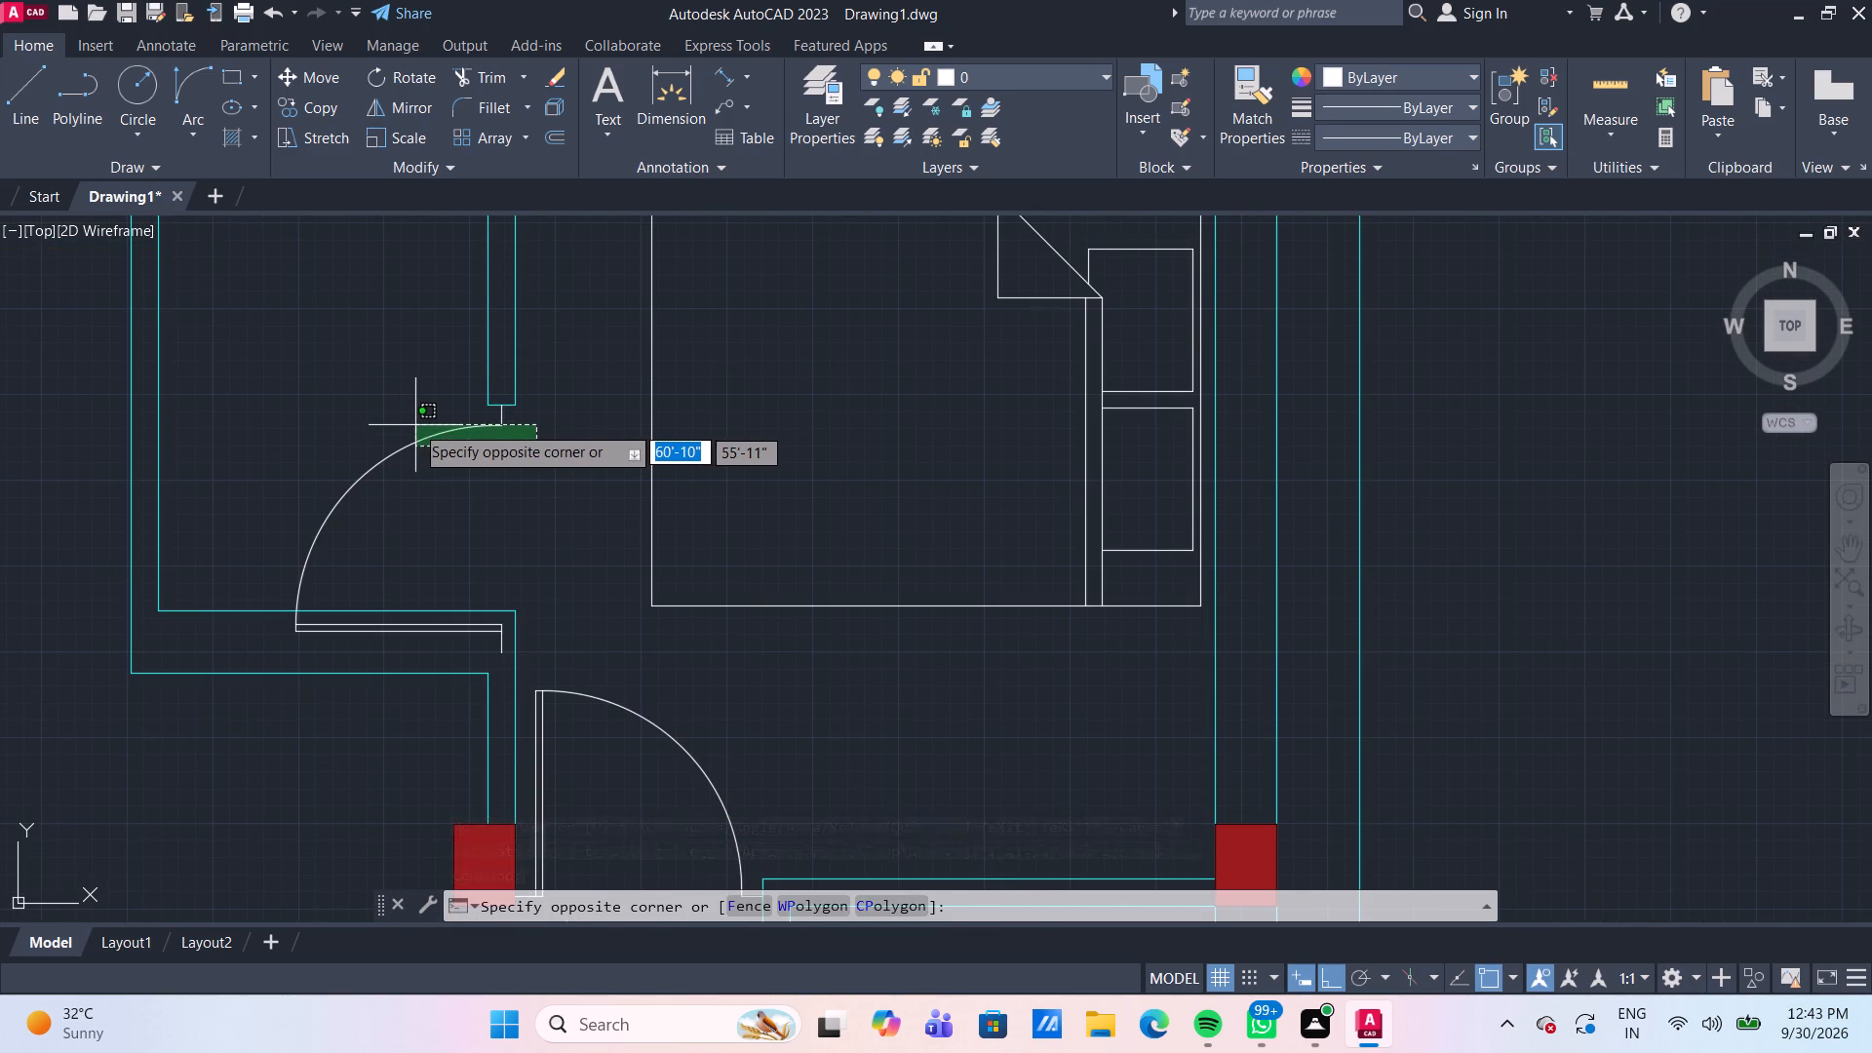
left_click(414, 415)
scroll(607, 652, "up", 2)
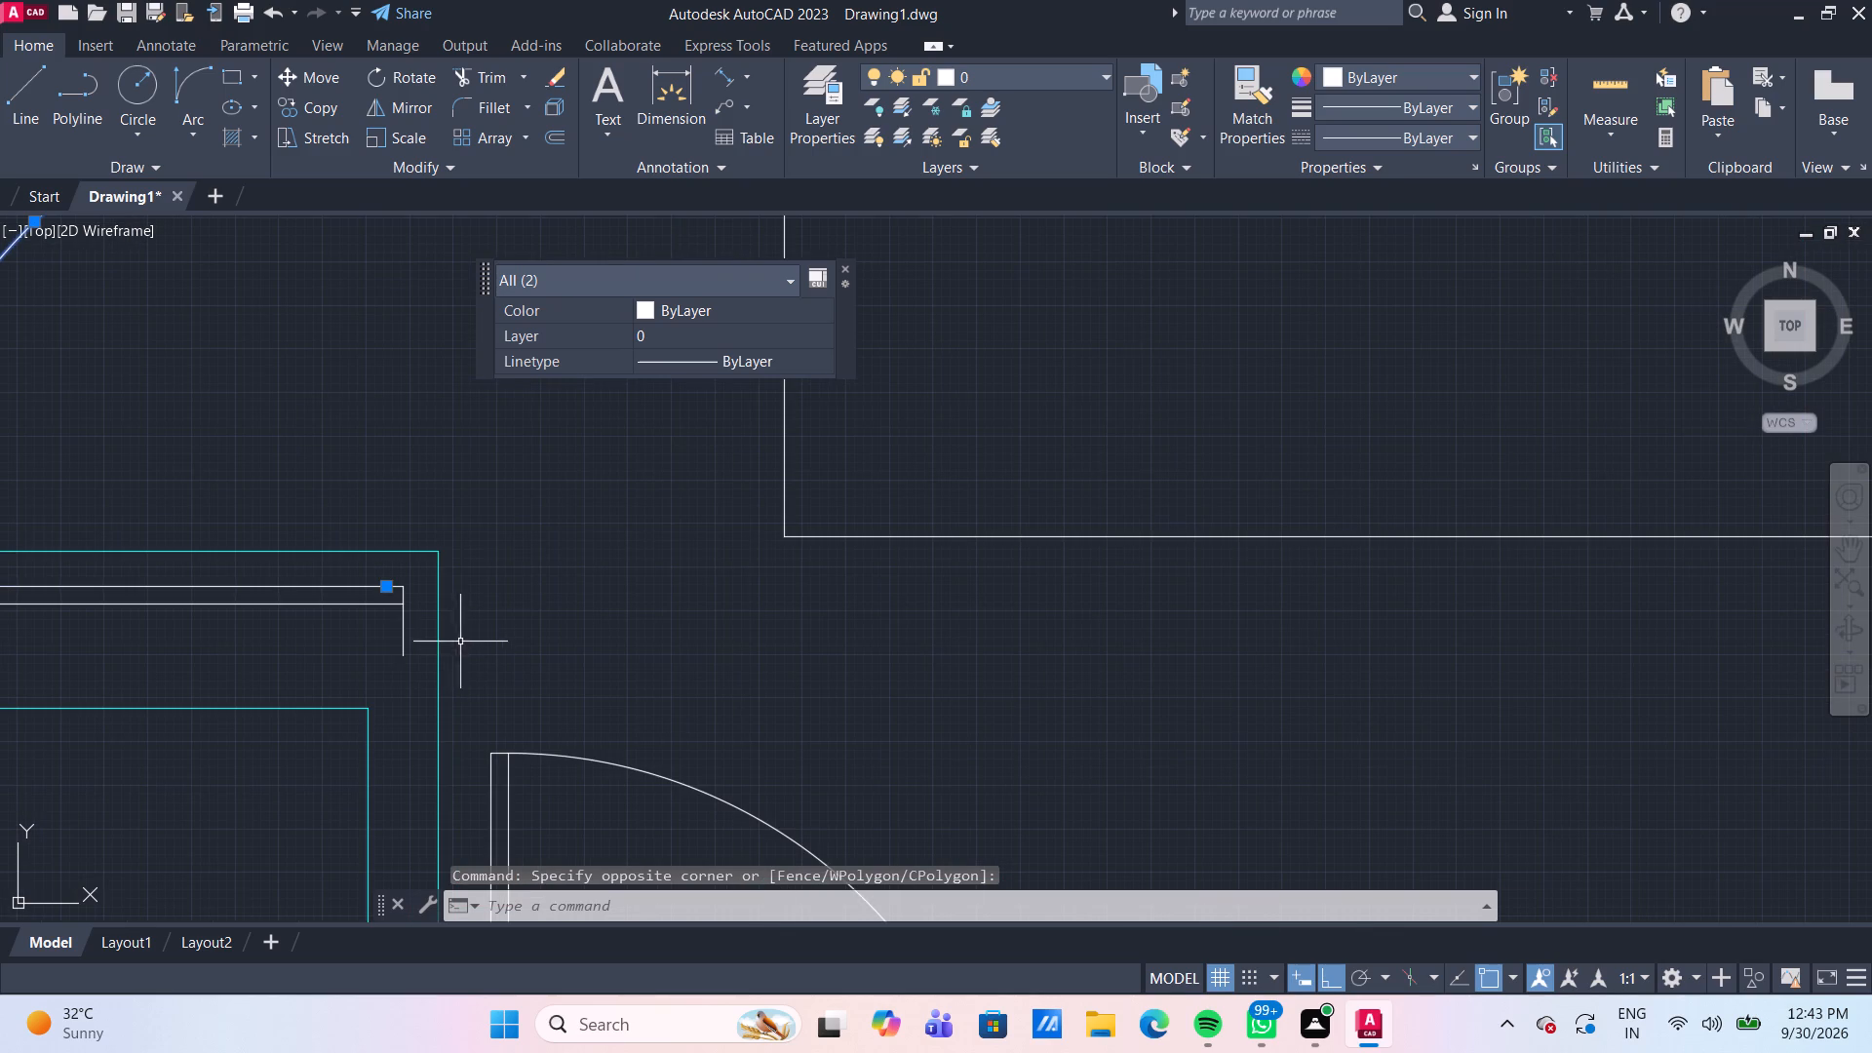
left_click(410, 657)
left_click(297, 562)
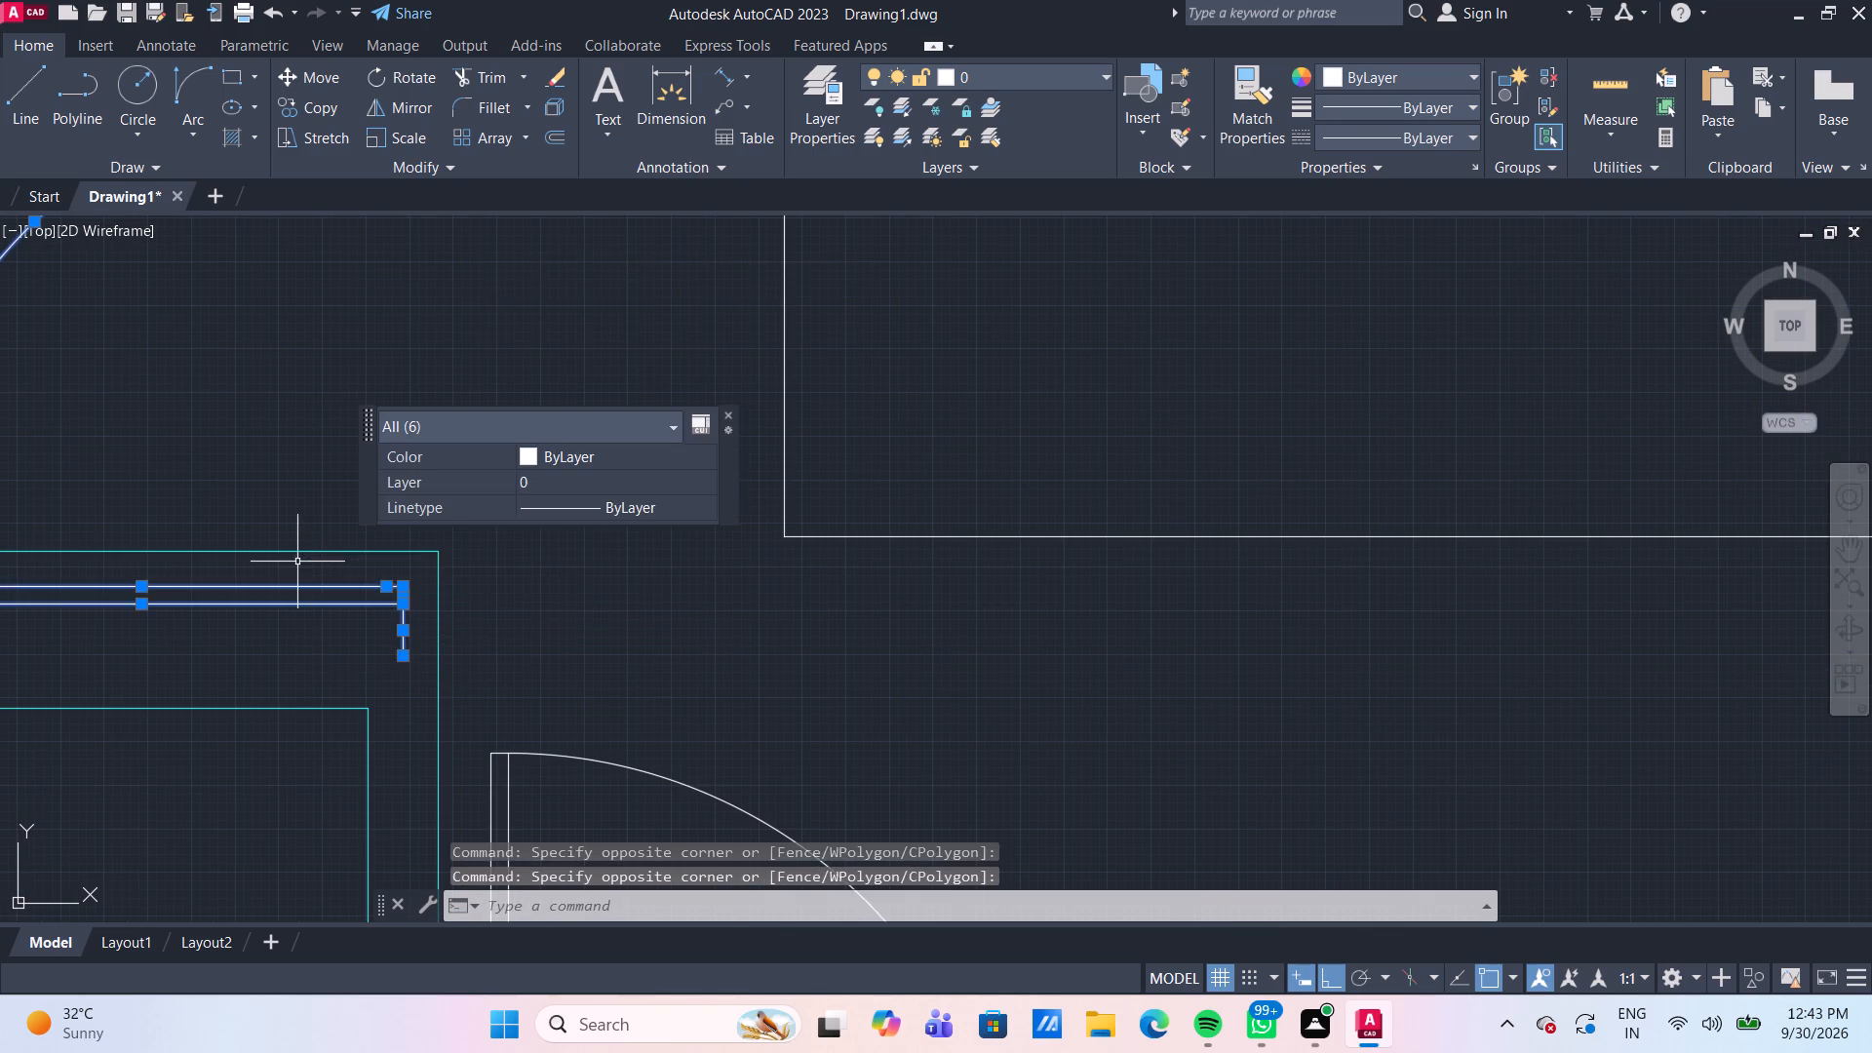
scroll(297, 562, "down", 3)
scroll(126, 605, "up", 4)
middle_click_drag(286, 505, 189, 693)
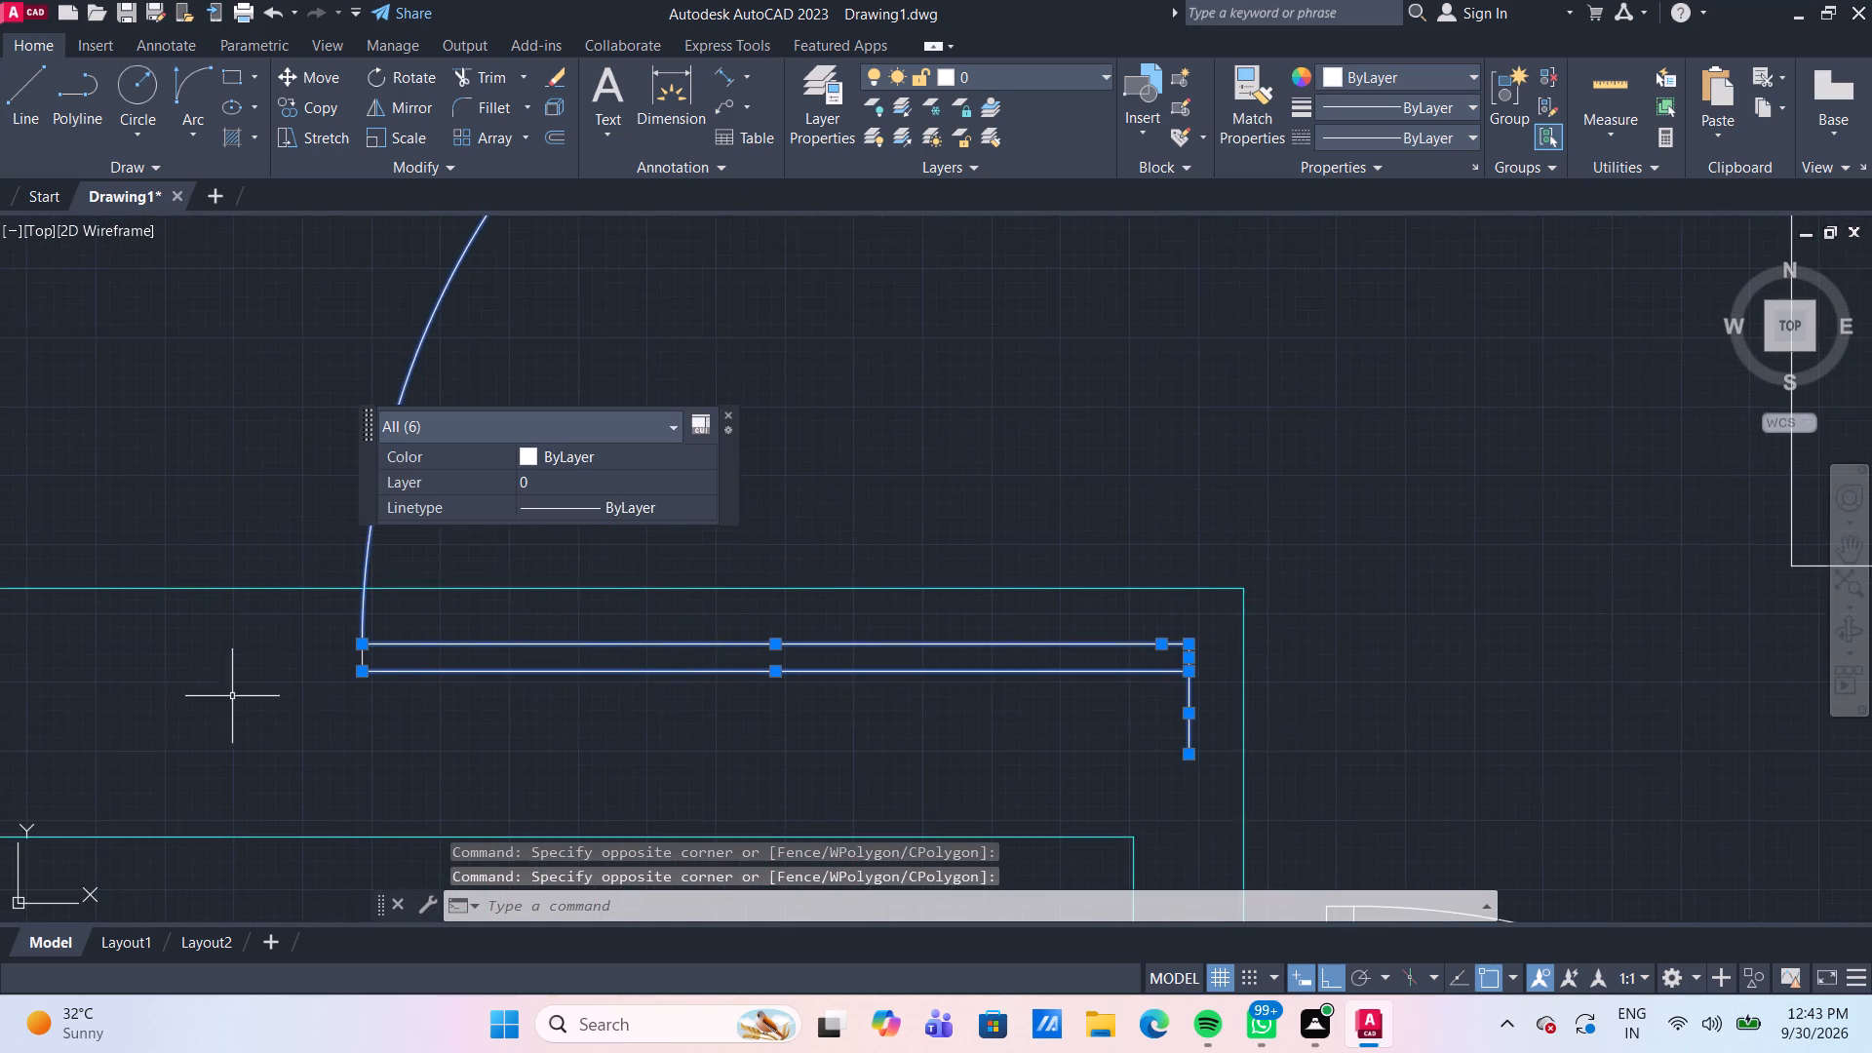
scroll(411, 647, "up", 2)
left_click(280, 675)
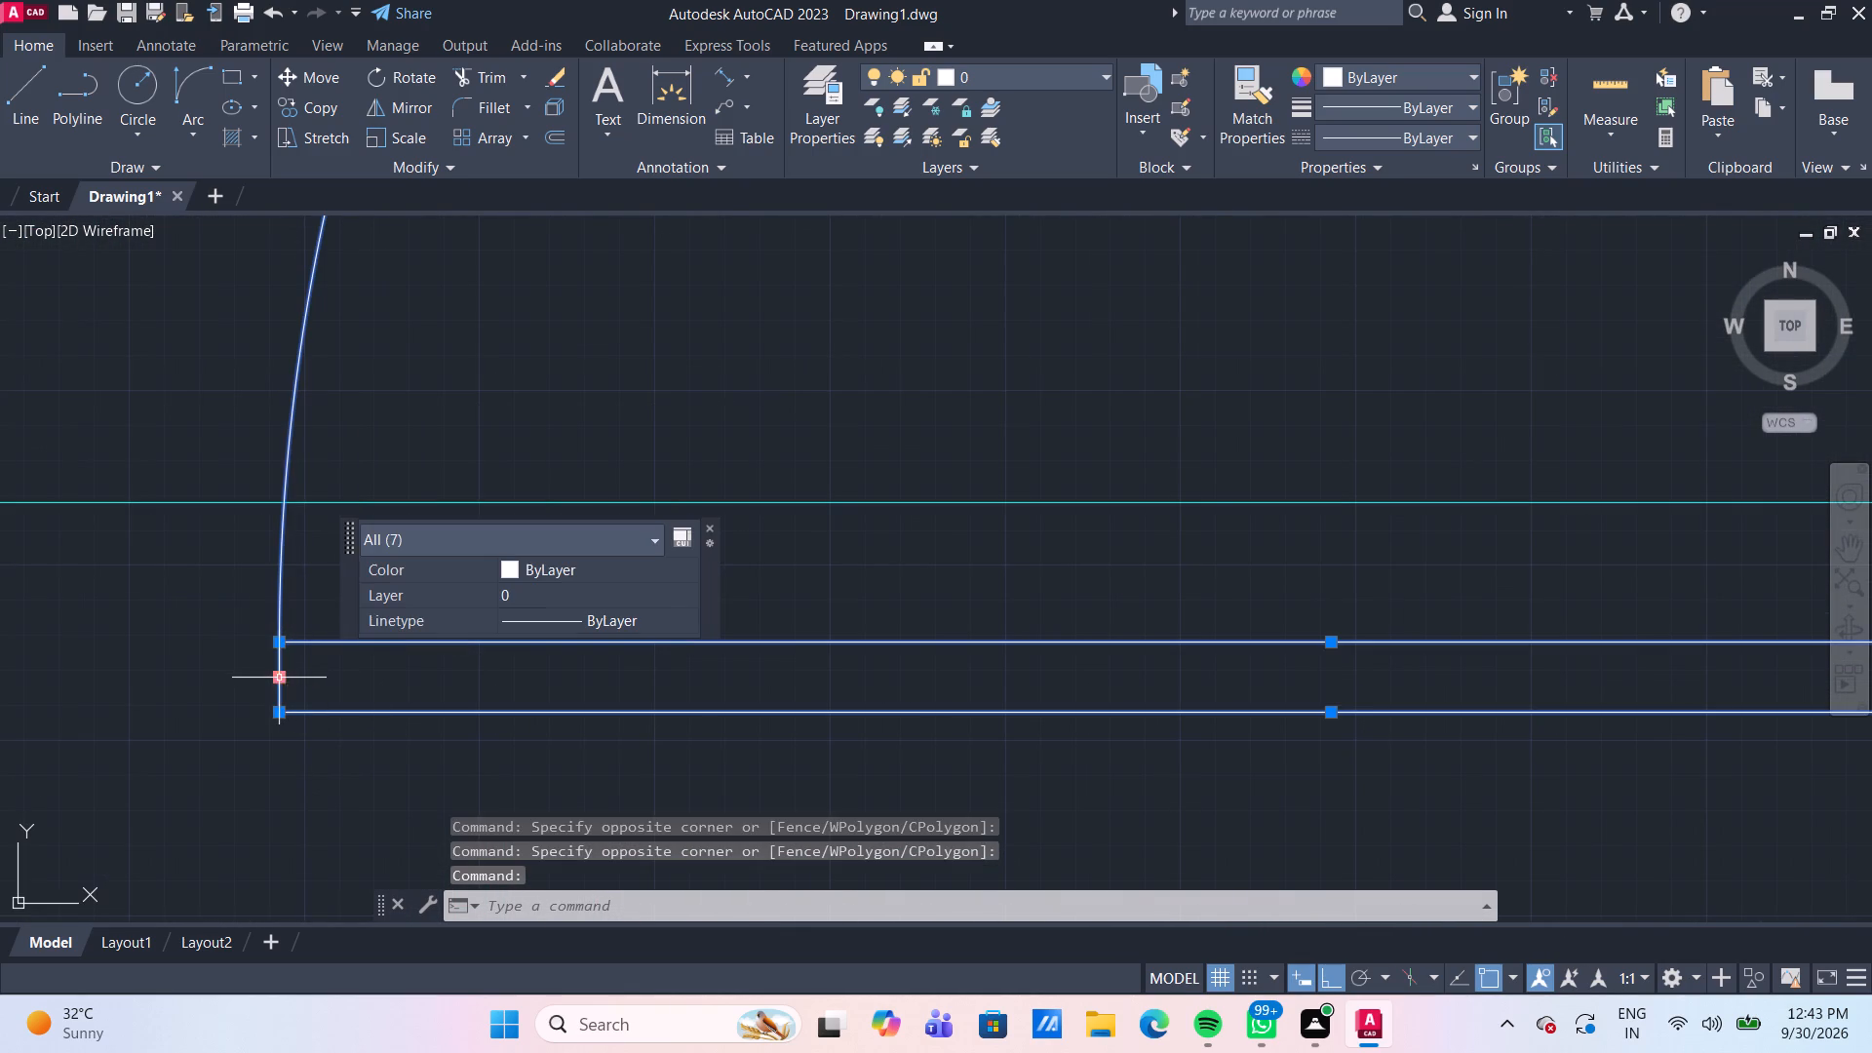
key("Delete")
Copy the door of the small room between the bedrooms to the empty space outside the plan's right-hand boundary.
scroll(232, 666, "down", 3)
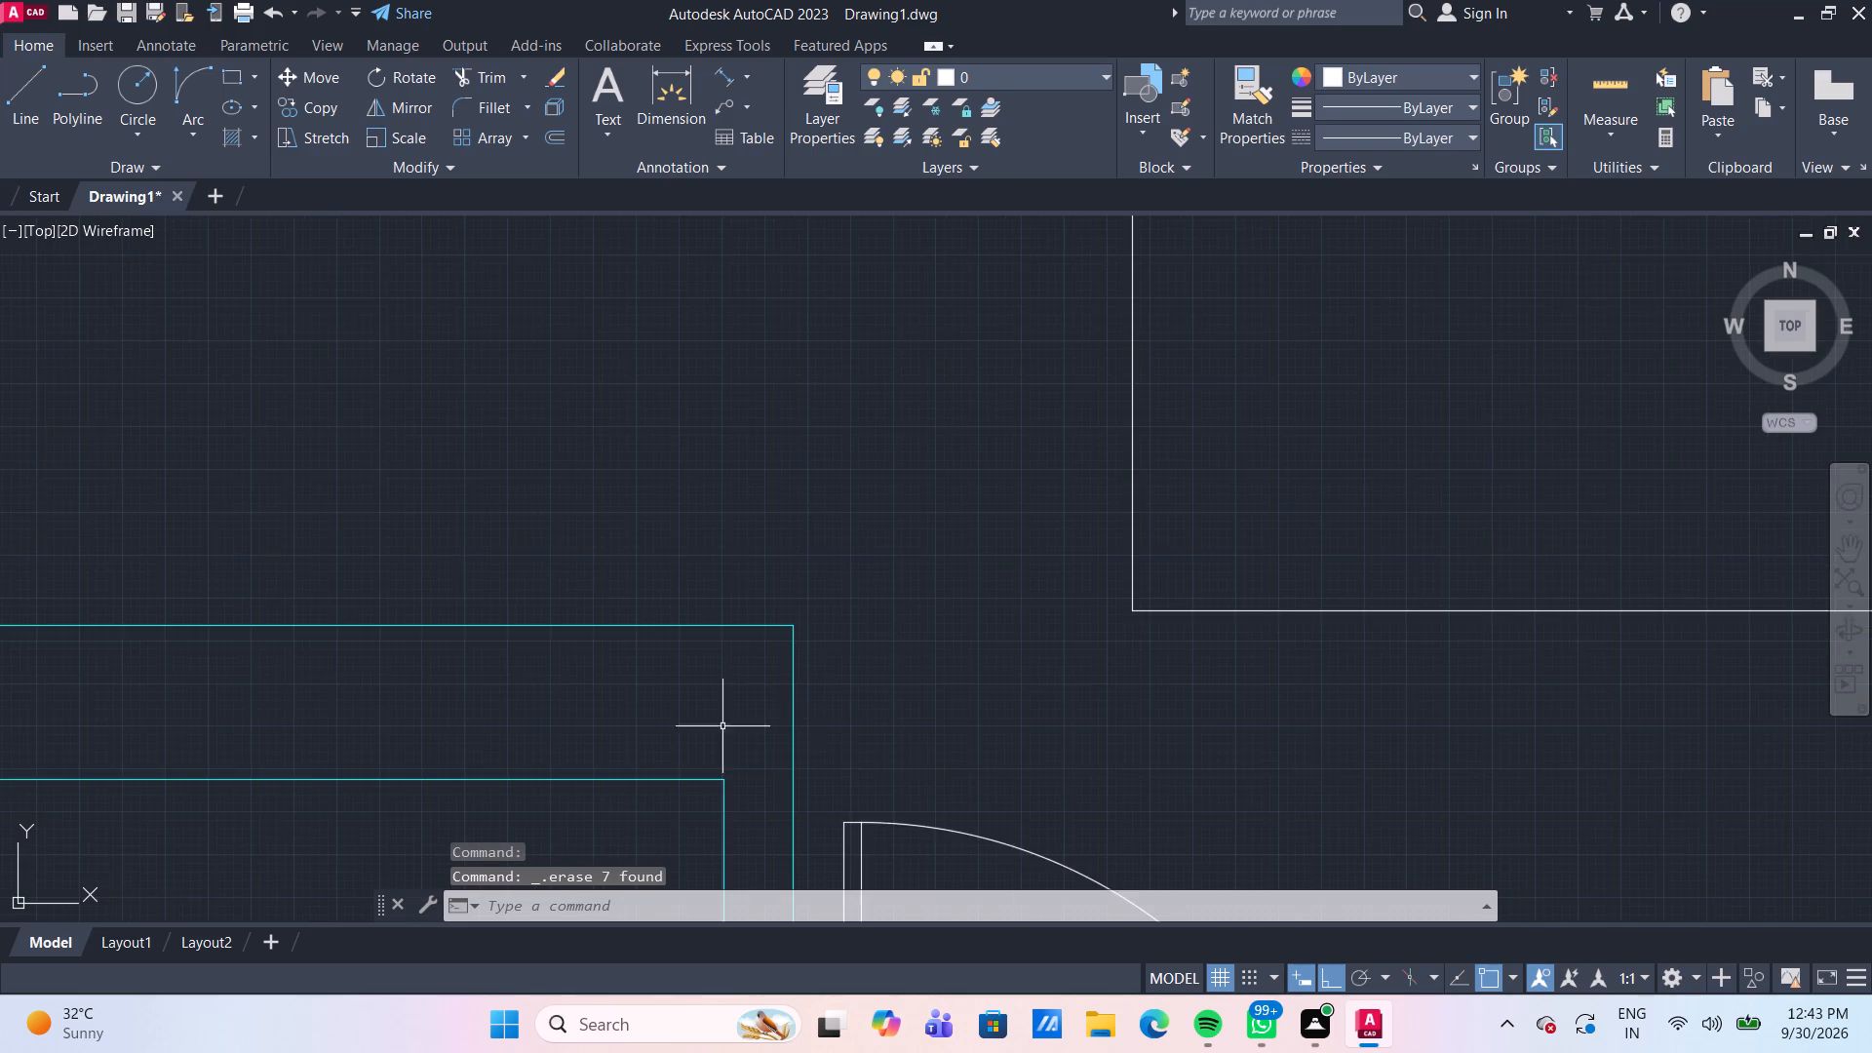
scroll(812, 696, "down", 3)
middle_click_drag(1067, 749, 797, 256)
scroll(808, 544, "up", 3)
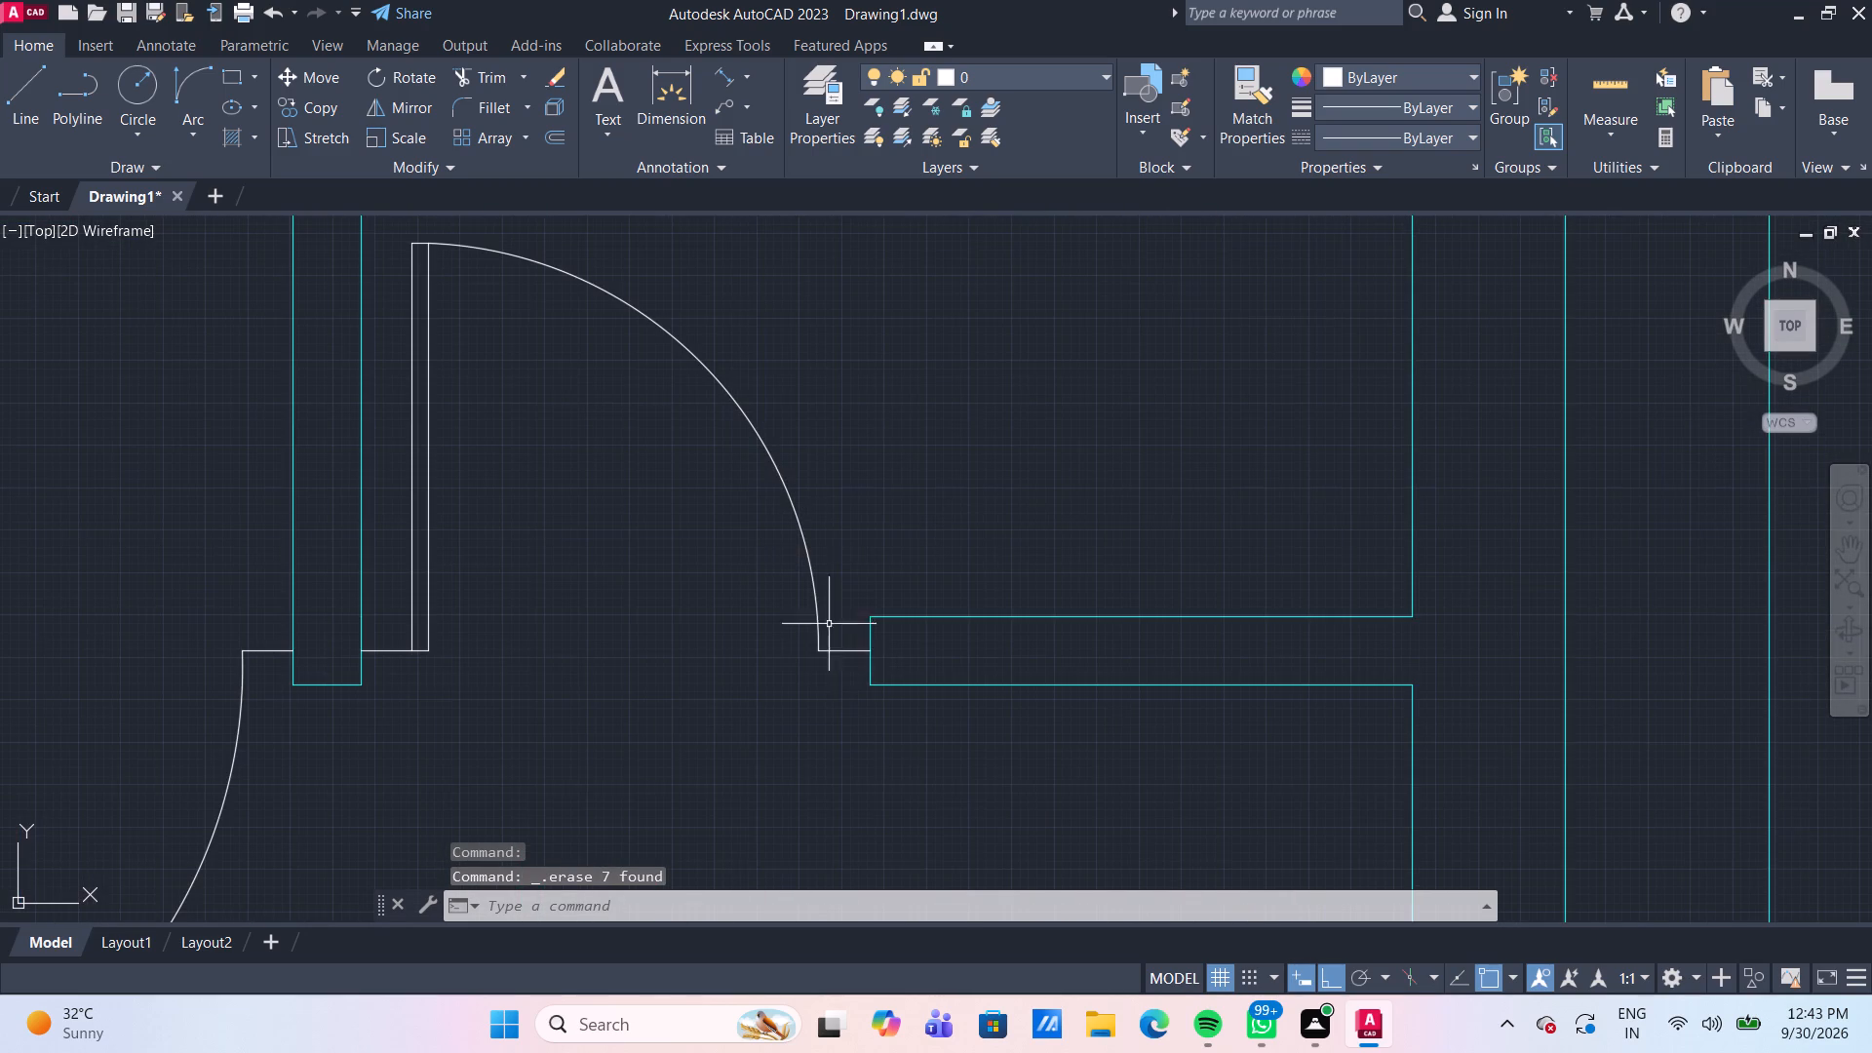
left_click_drag(843, 665, 834, 648)
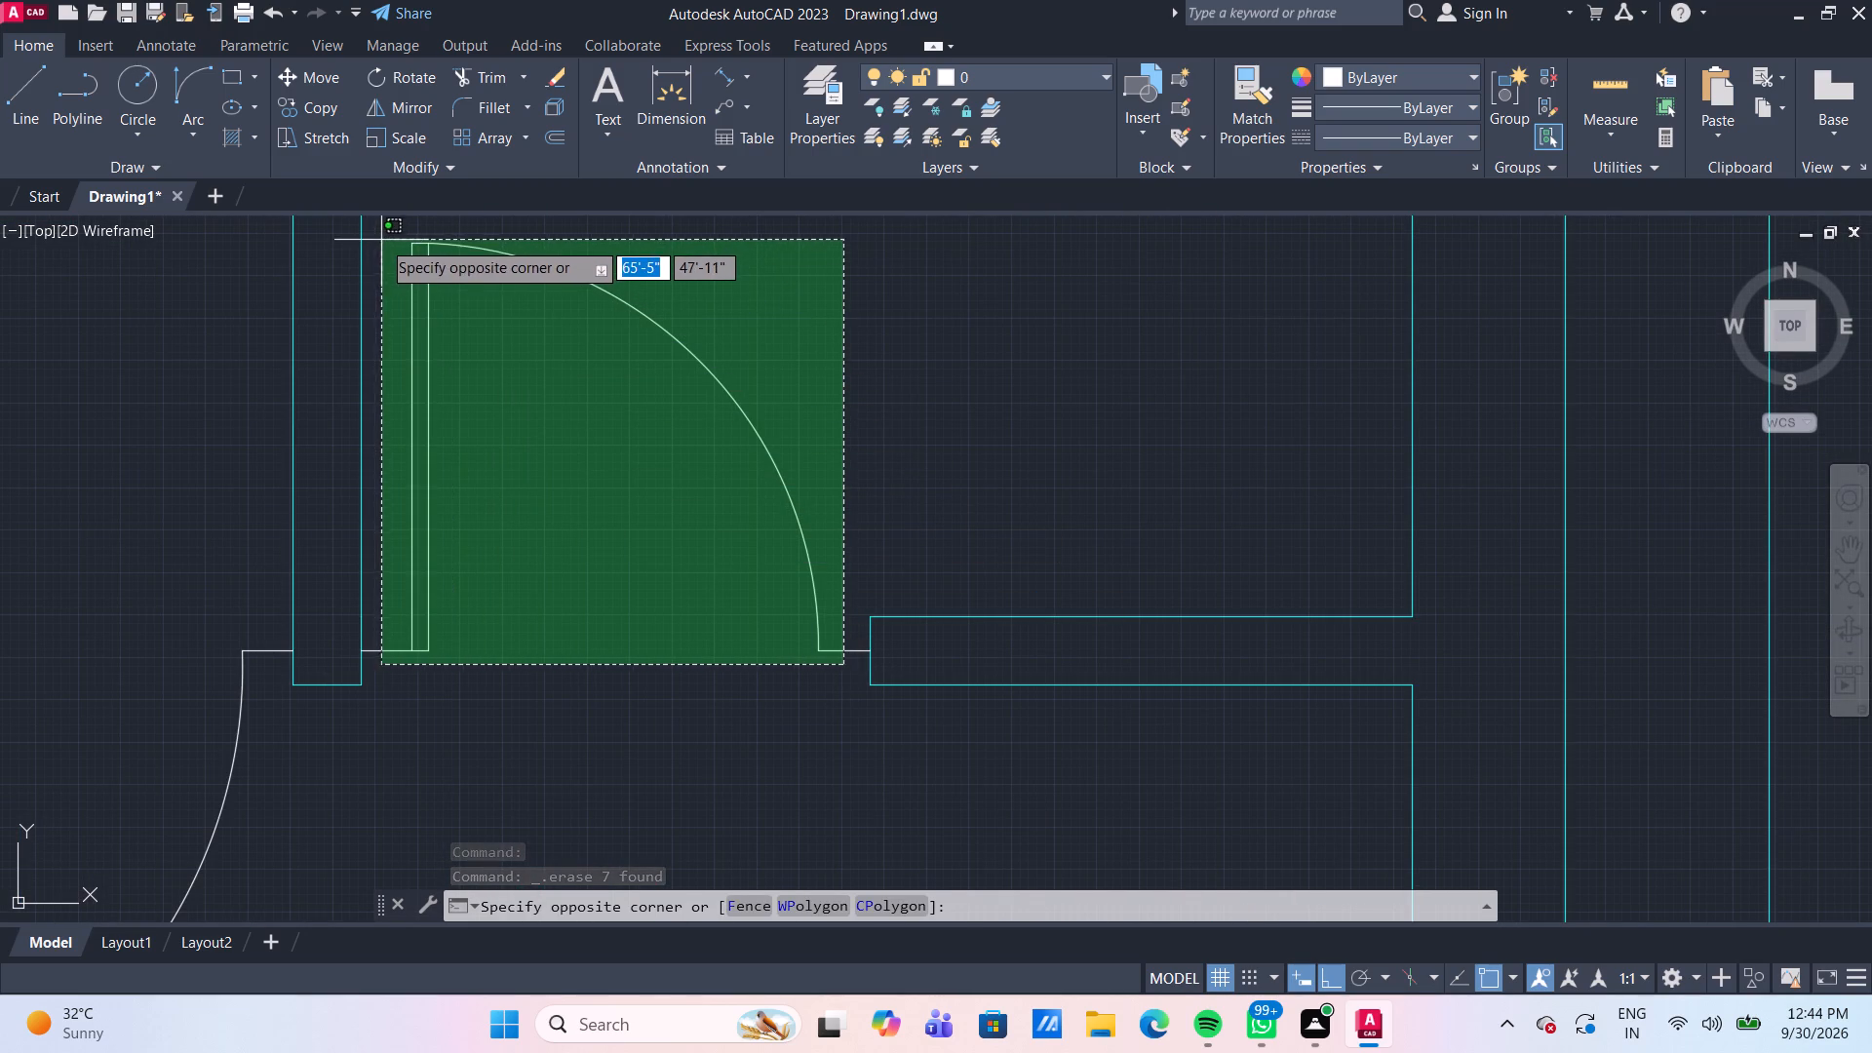
left_click(380, 239)
scroll(689, 485, "down", 3)
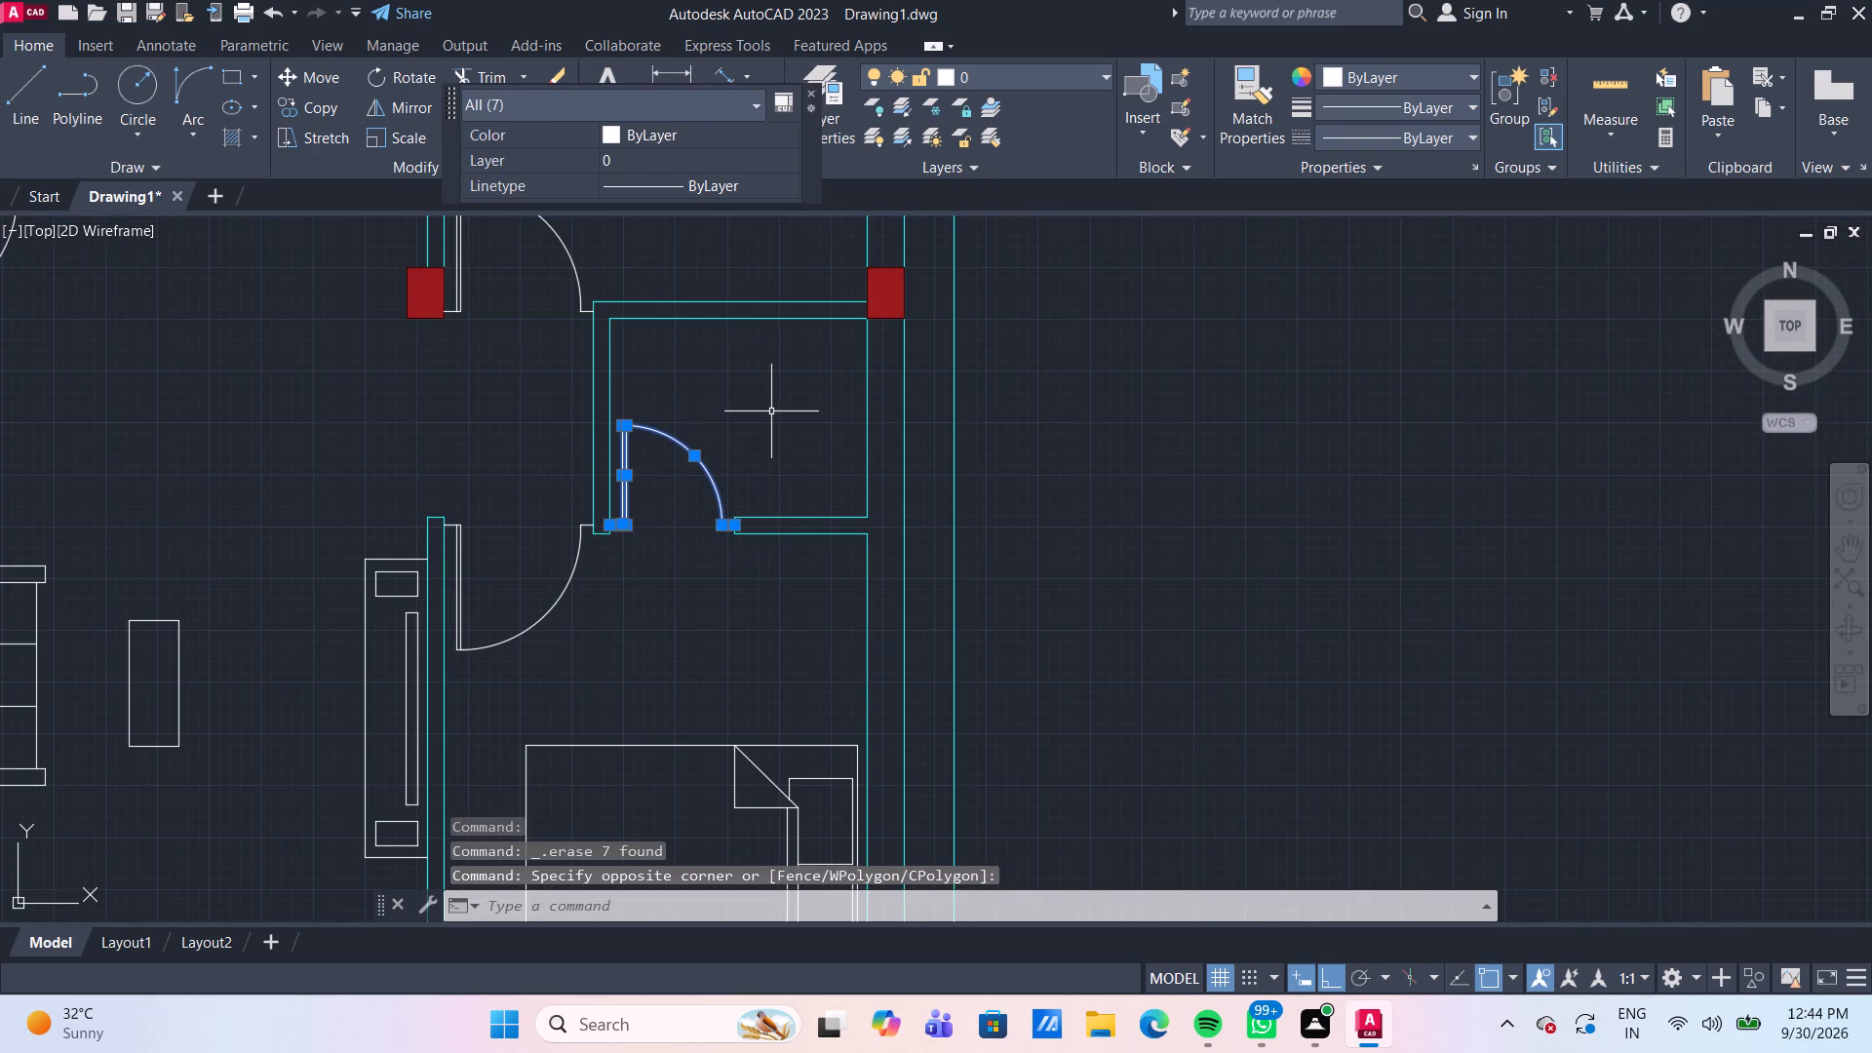
type("CO")
key("Return")
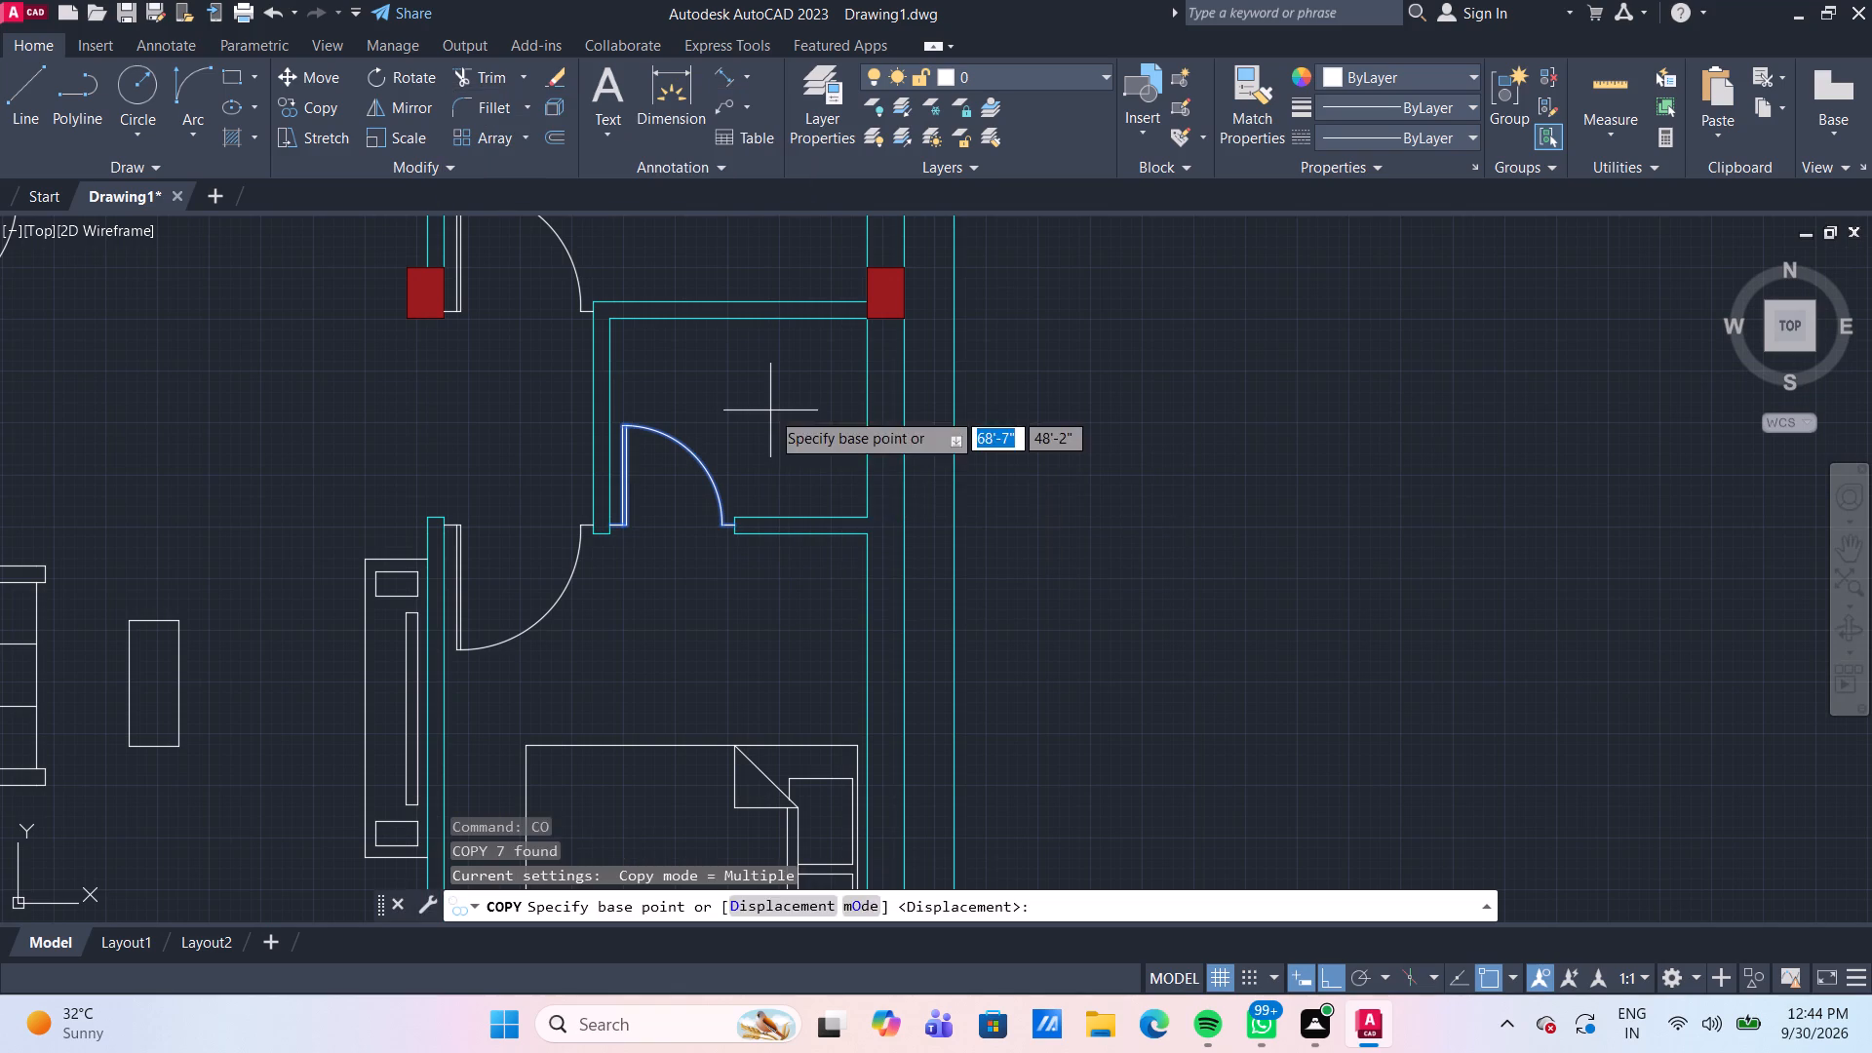
left_click(770, 410)
left_click(1458, 415)
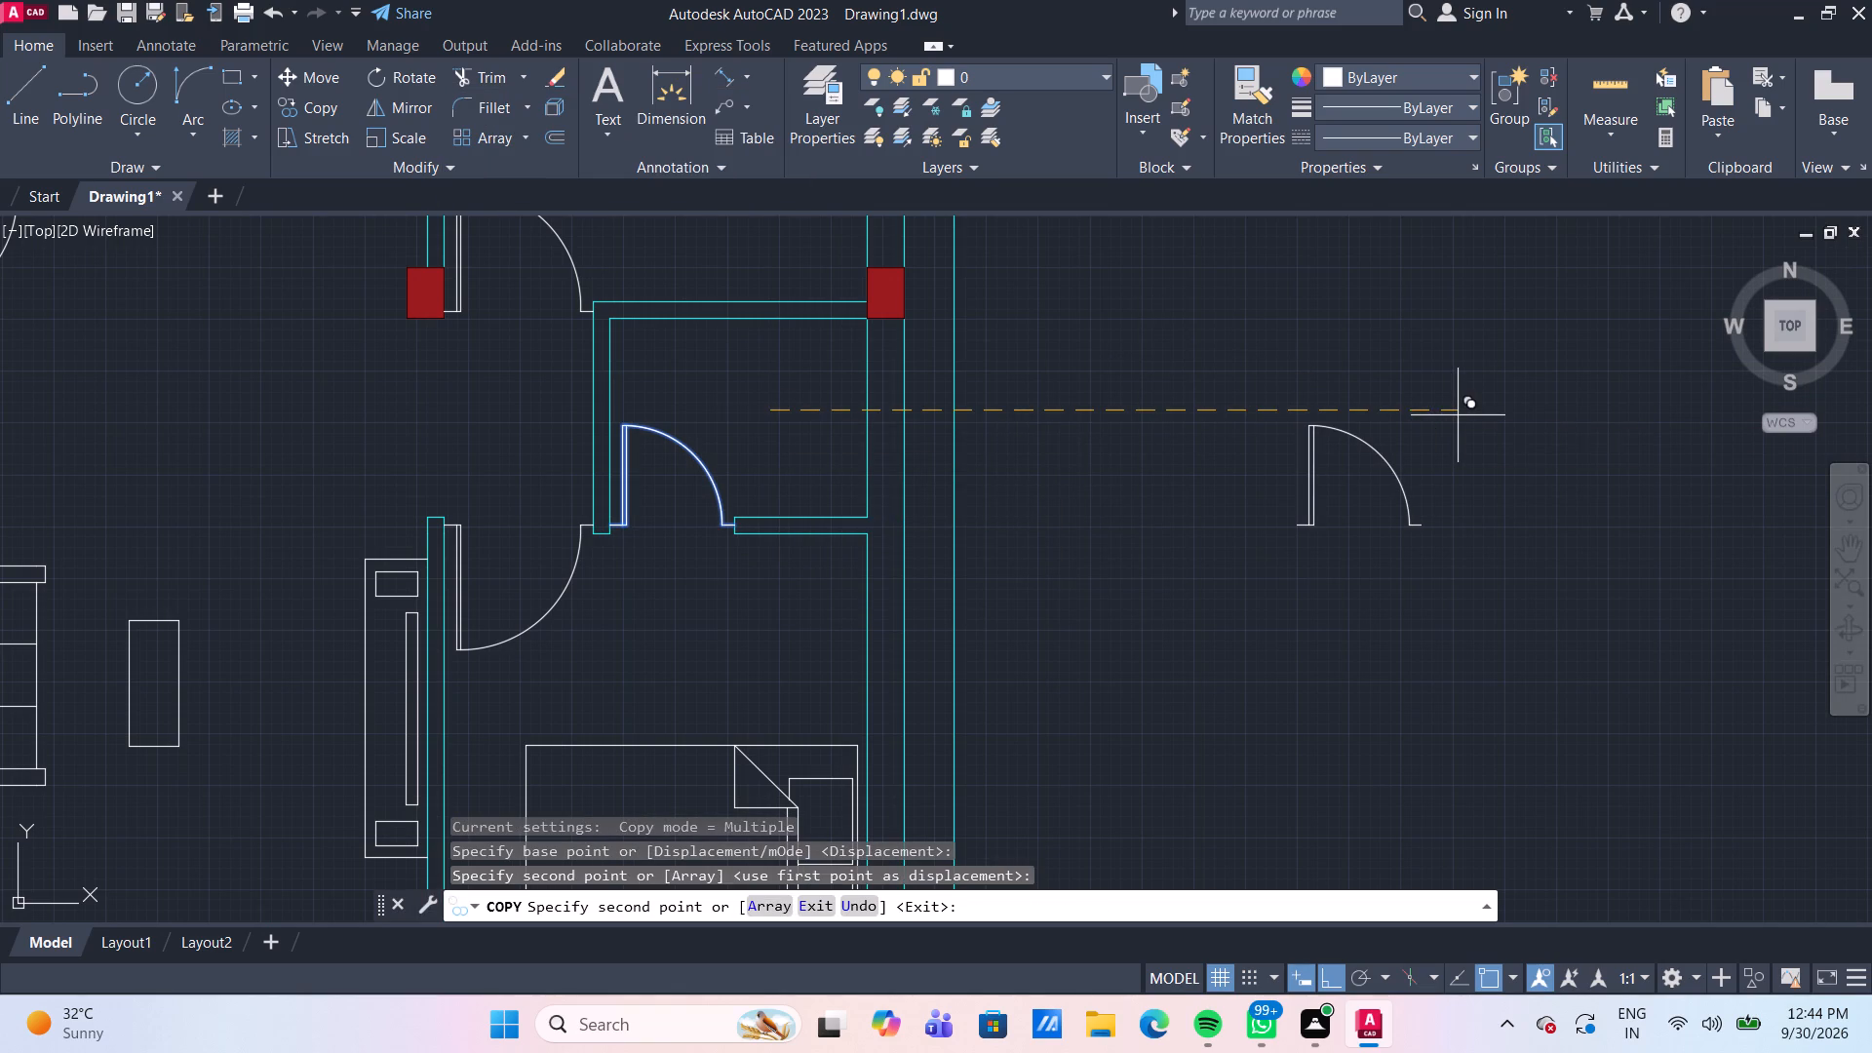
key("Escape")
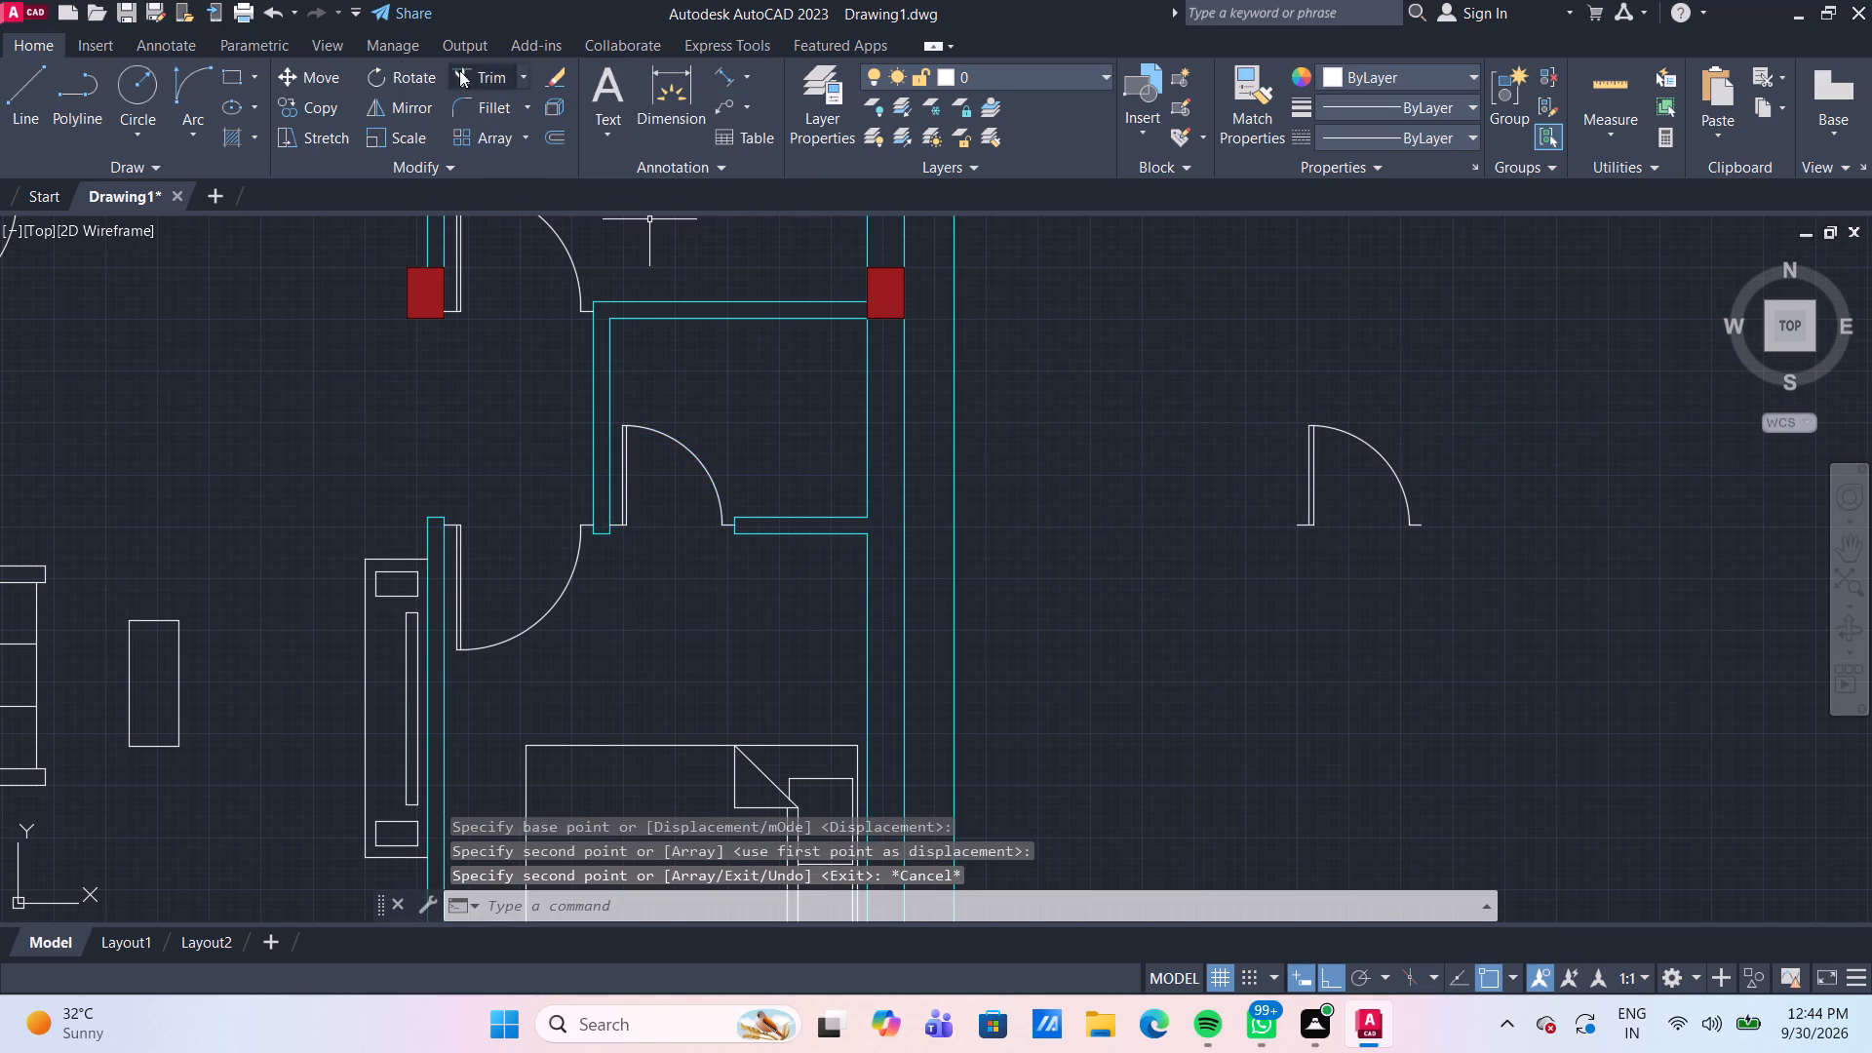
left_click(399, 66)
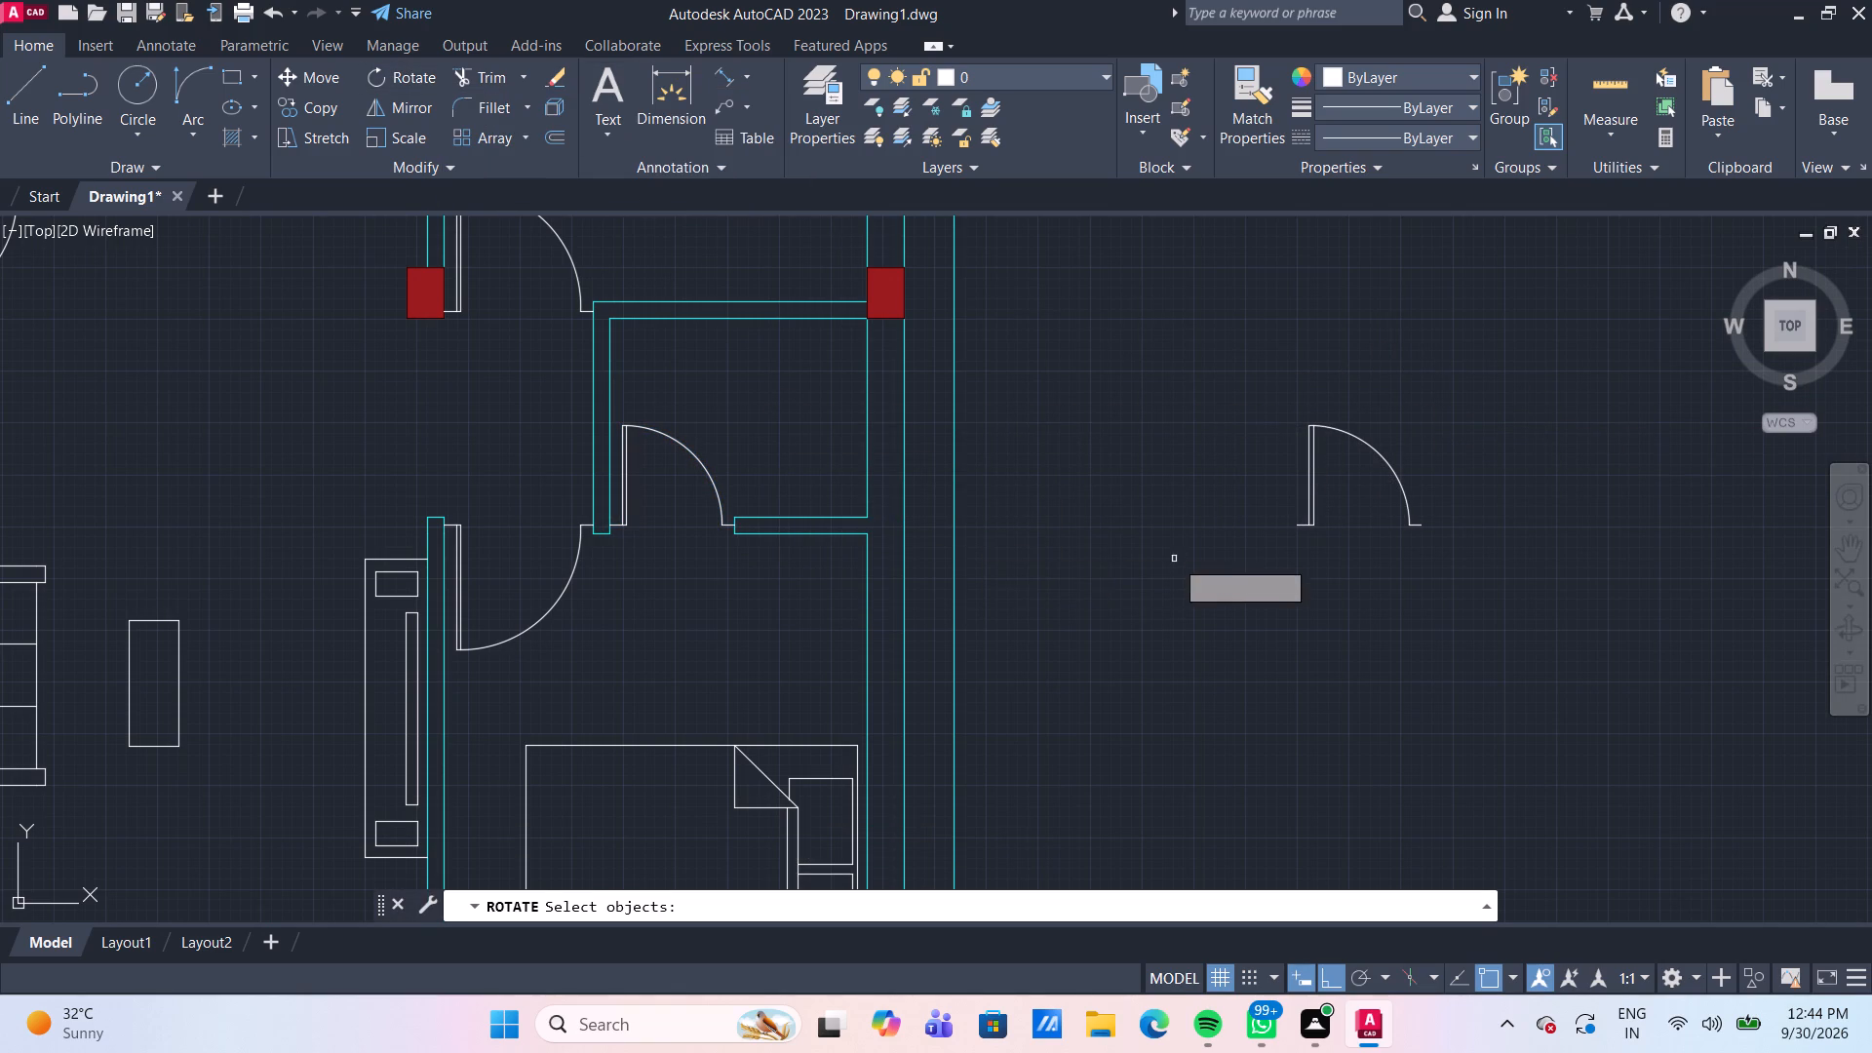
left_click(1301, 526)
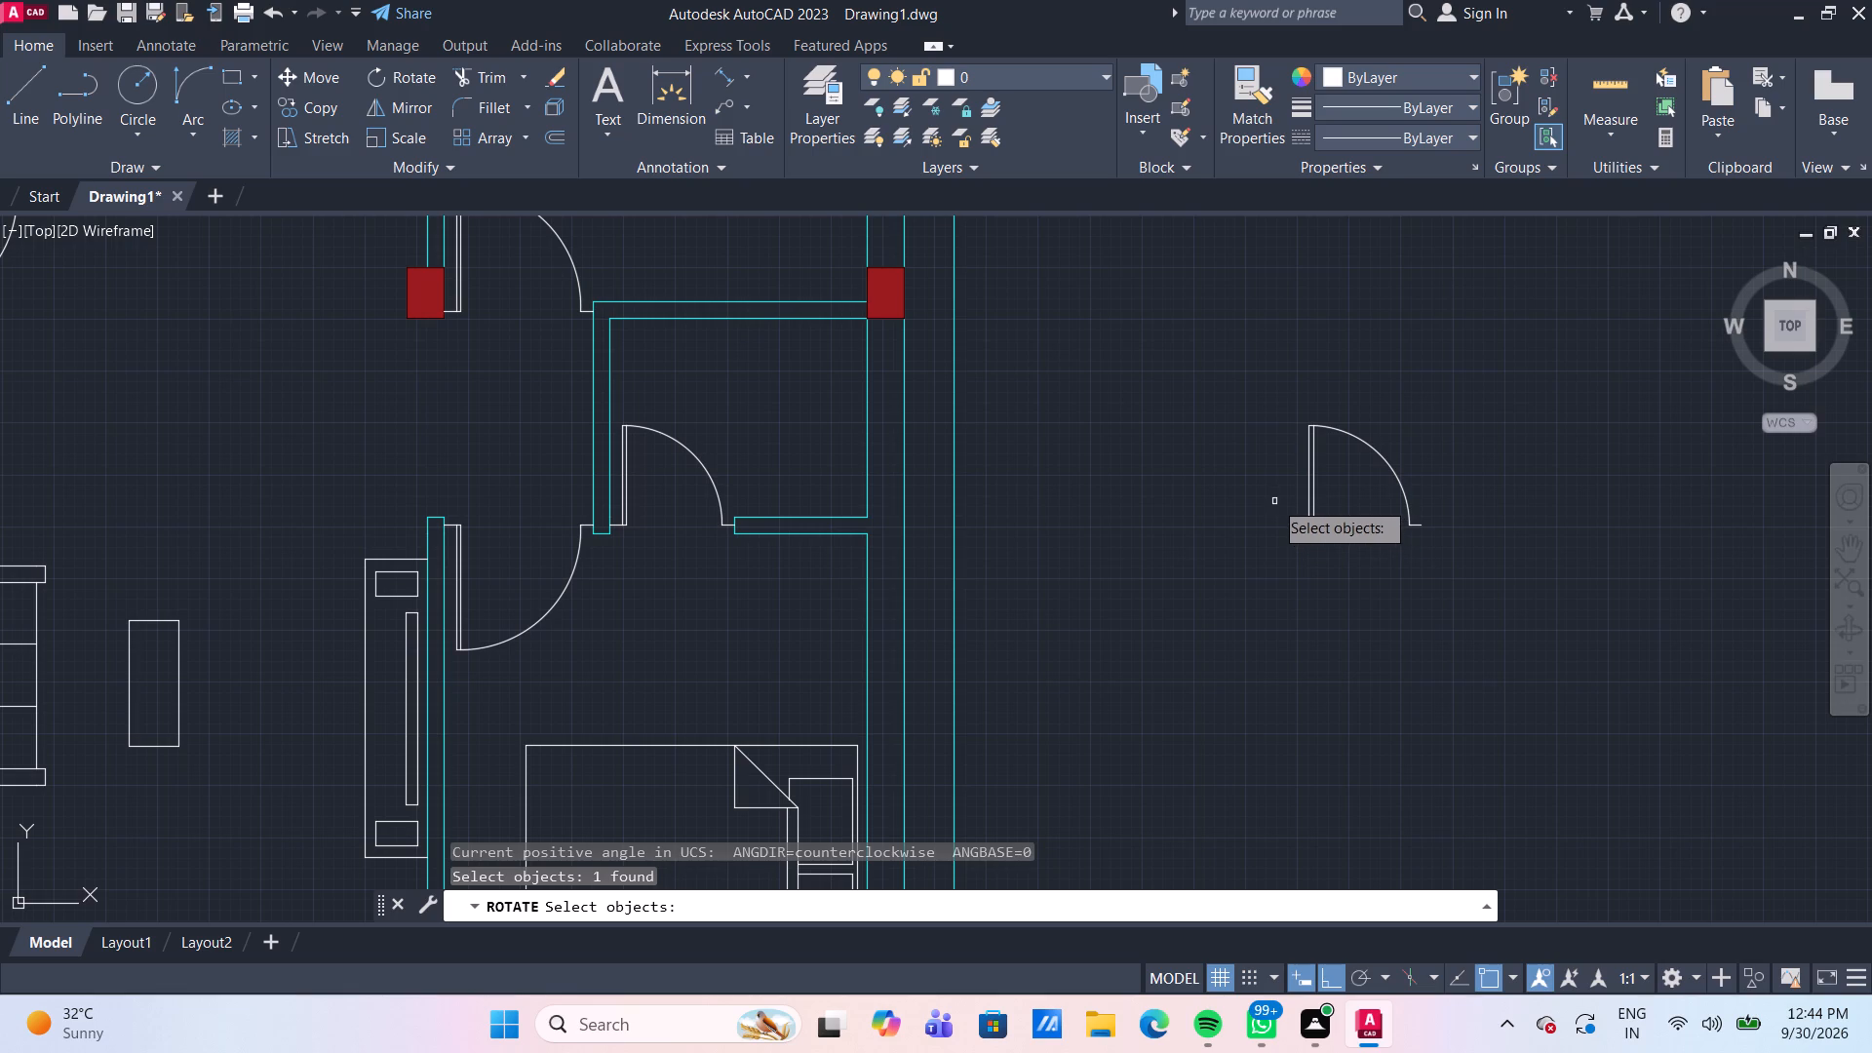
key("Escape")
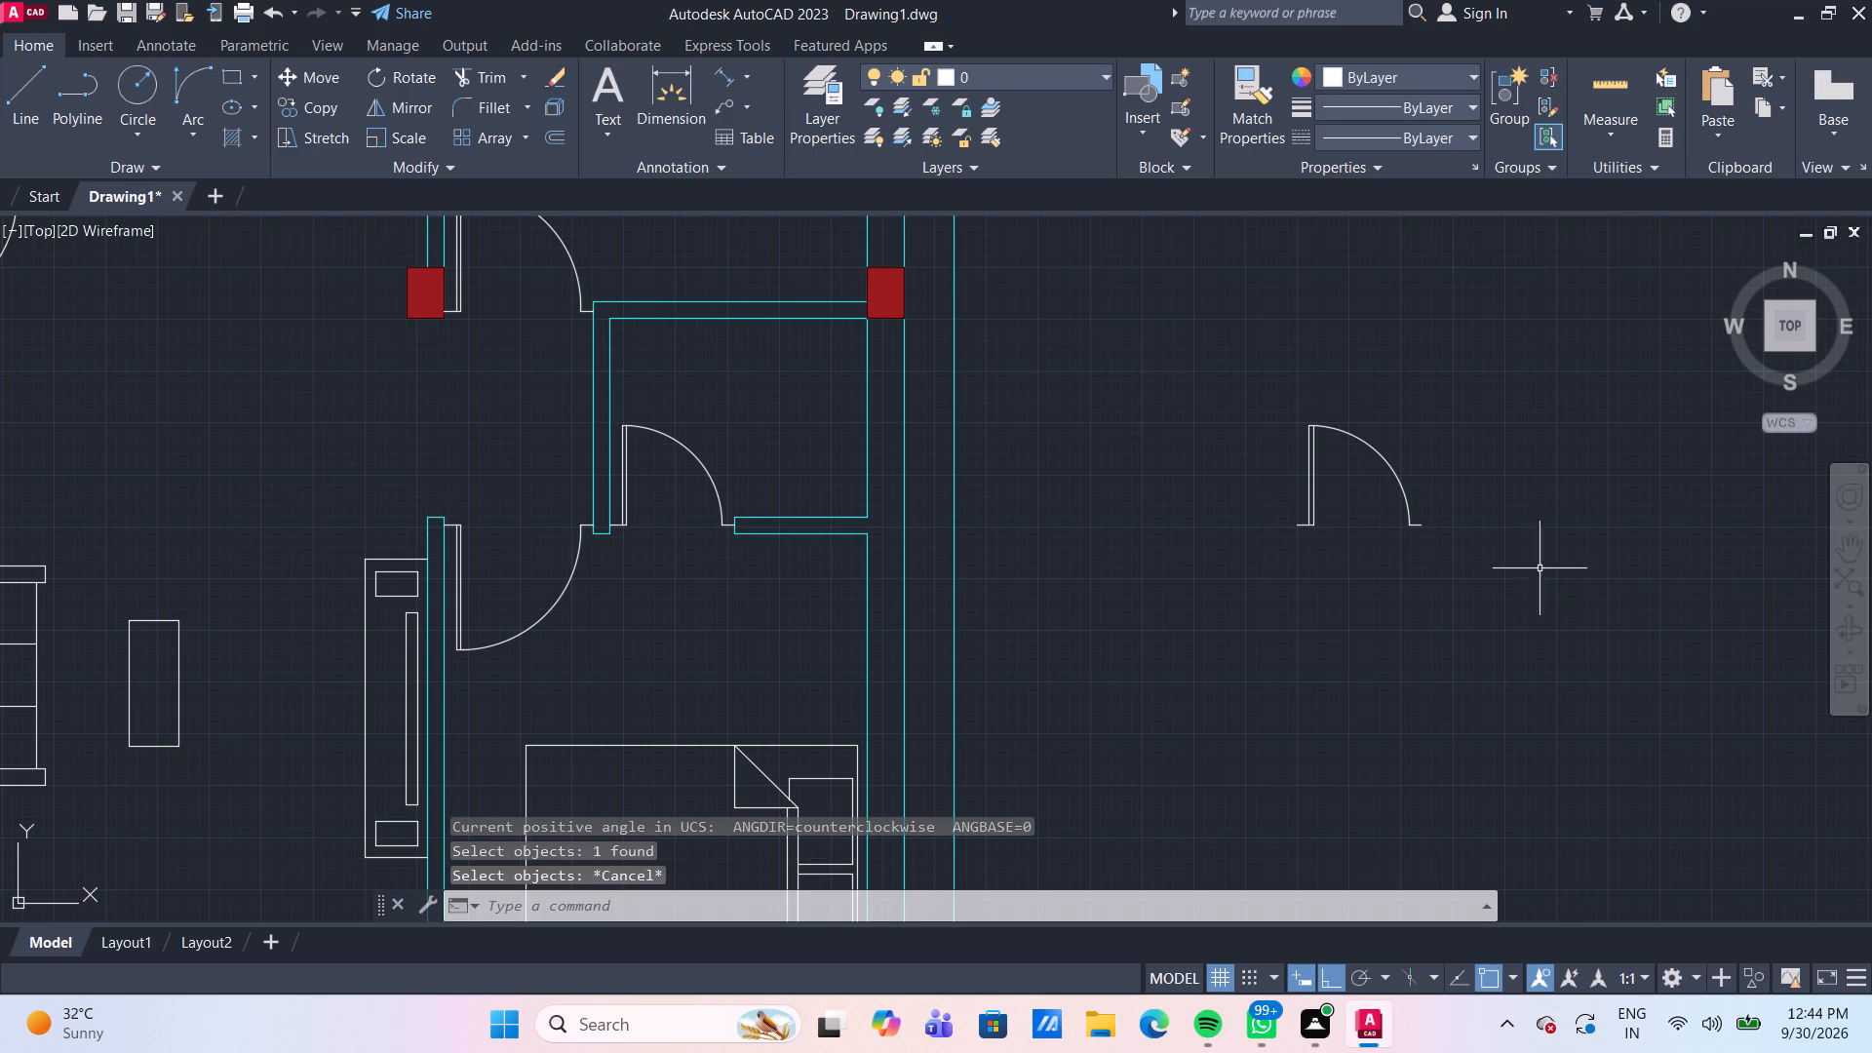
Rotate the whole copied door 90° about its hinge-side jamb end.
left_click_drag(1525, 568, 1352, 490)
left_click(1159, 357)
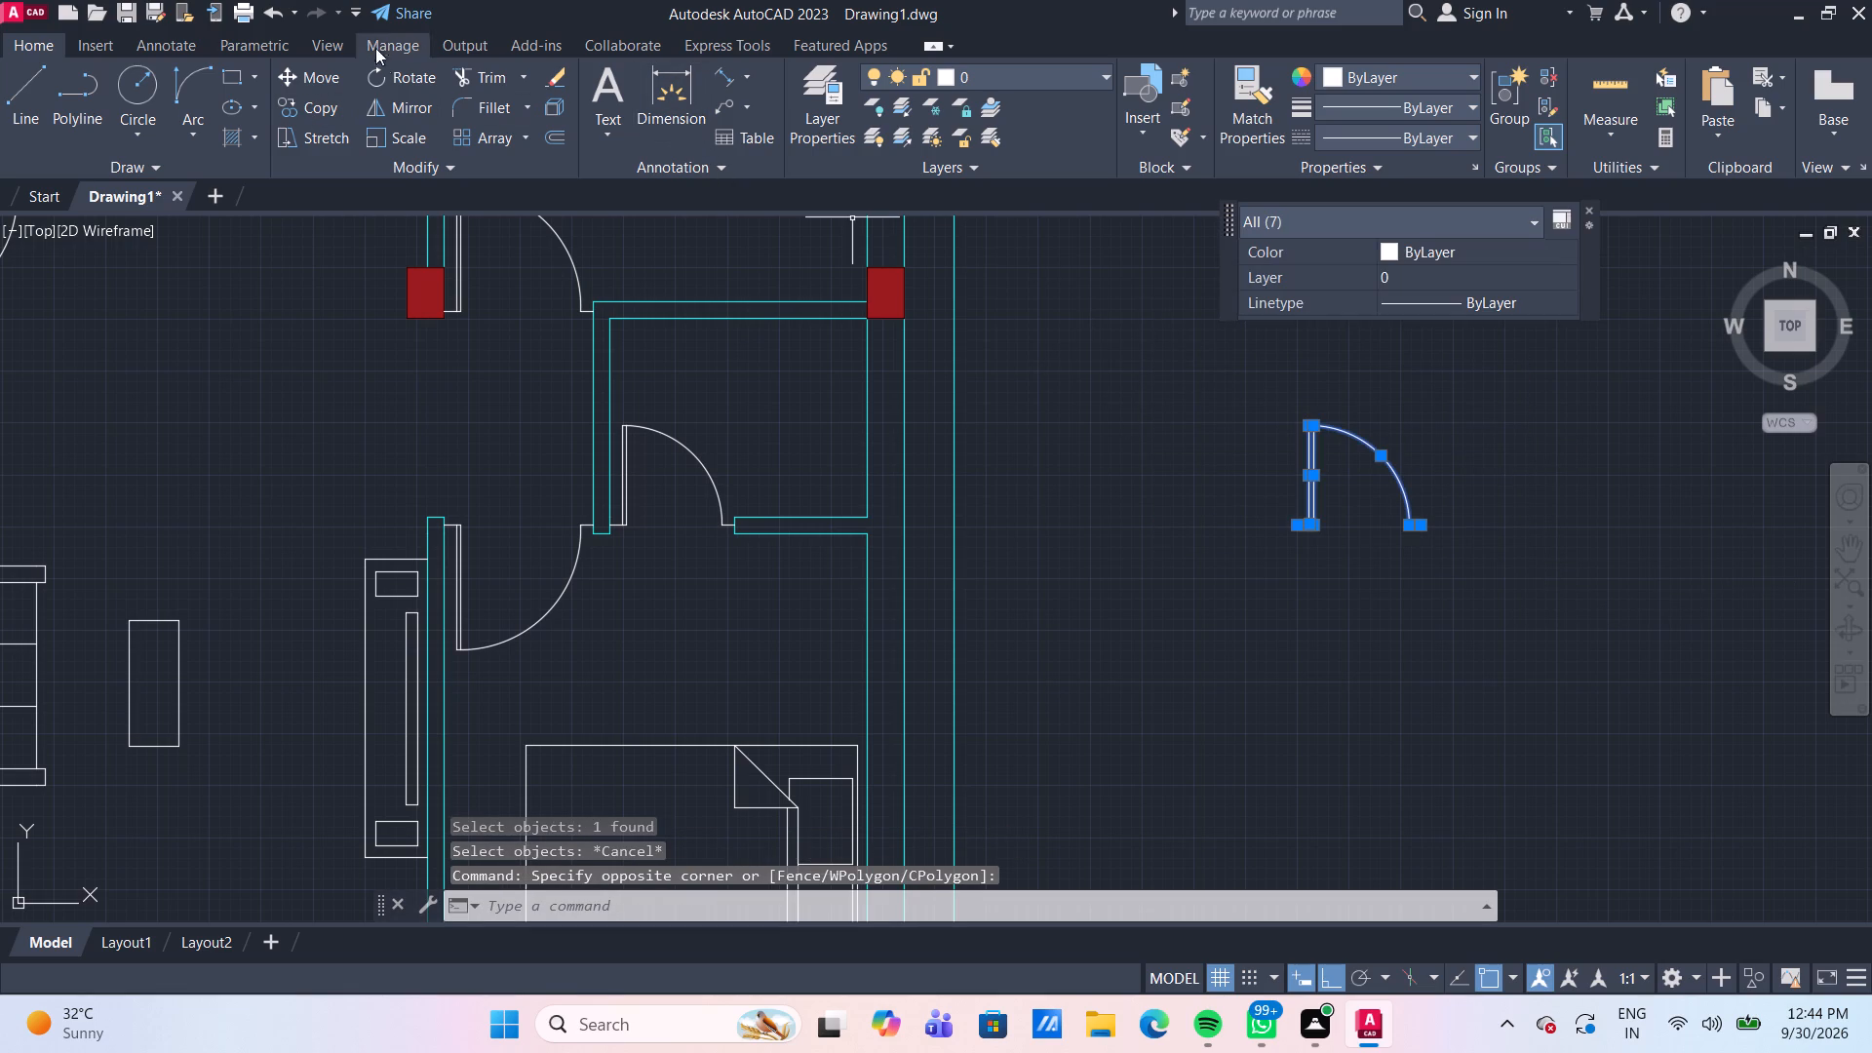
left_click(397, 82)
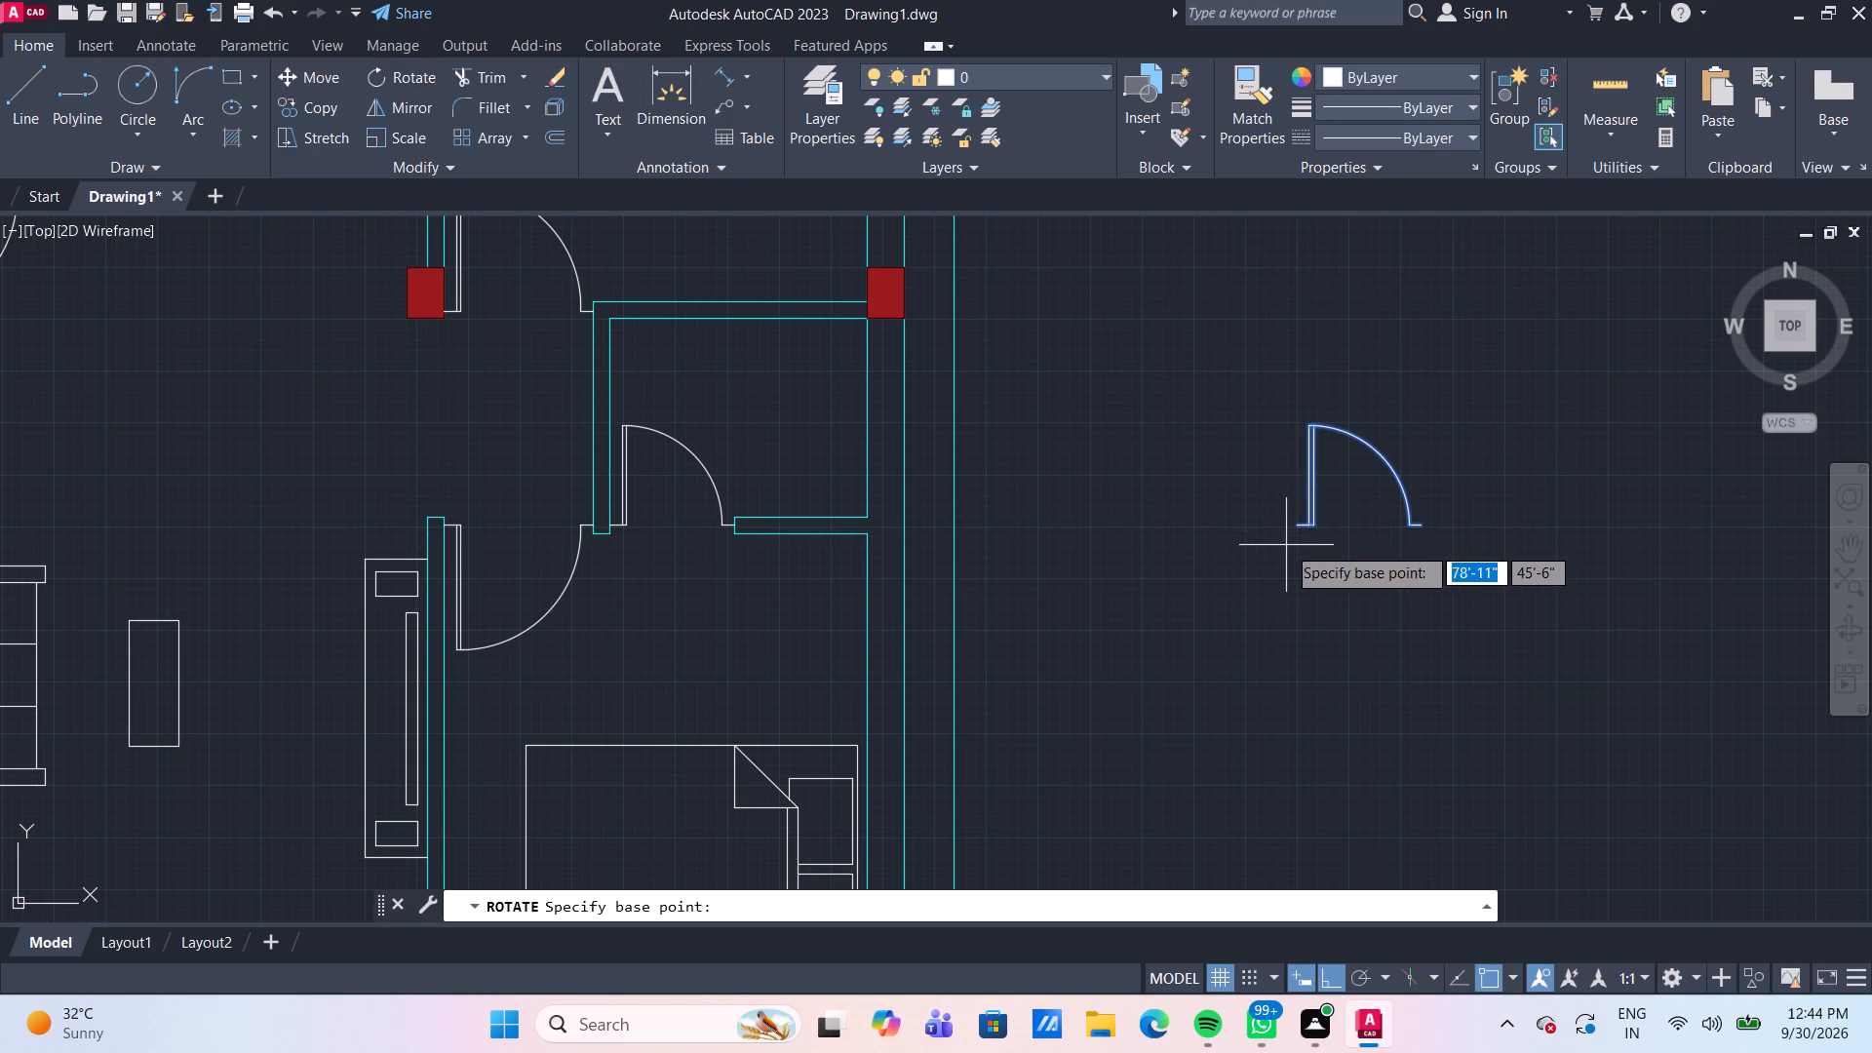
left_click(1299, 526)
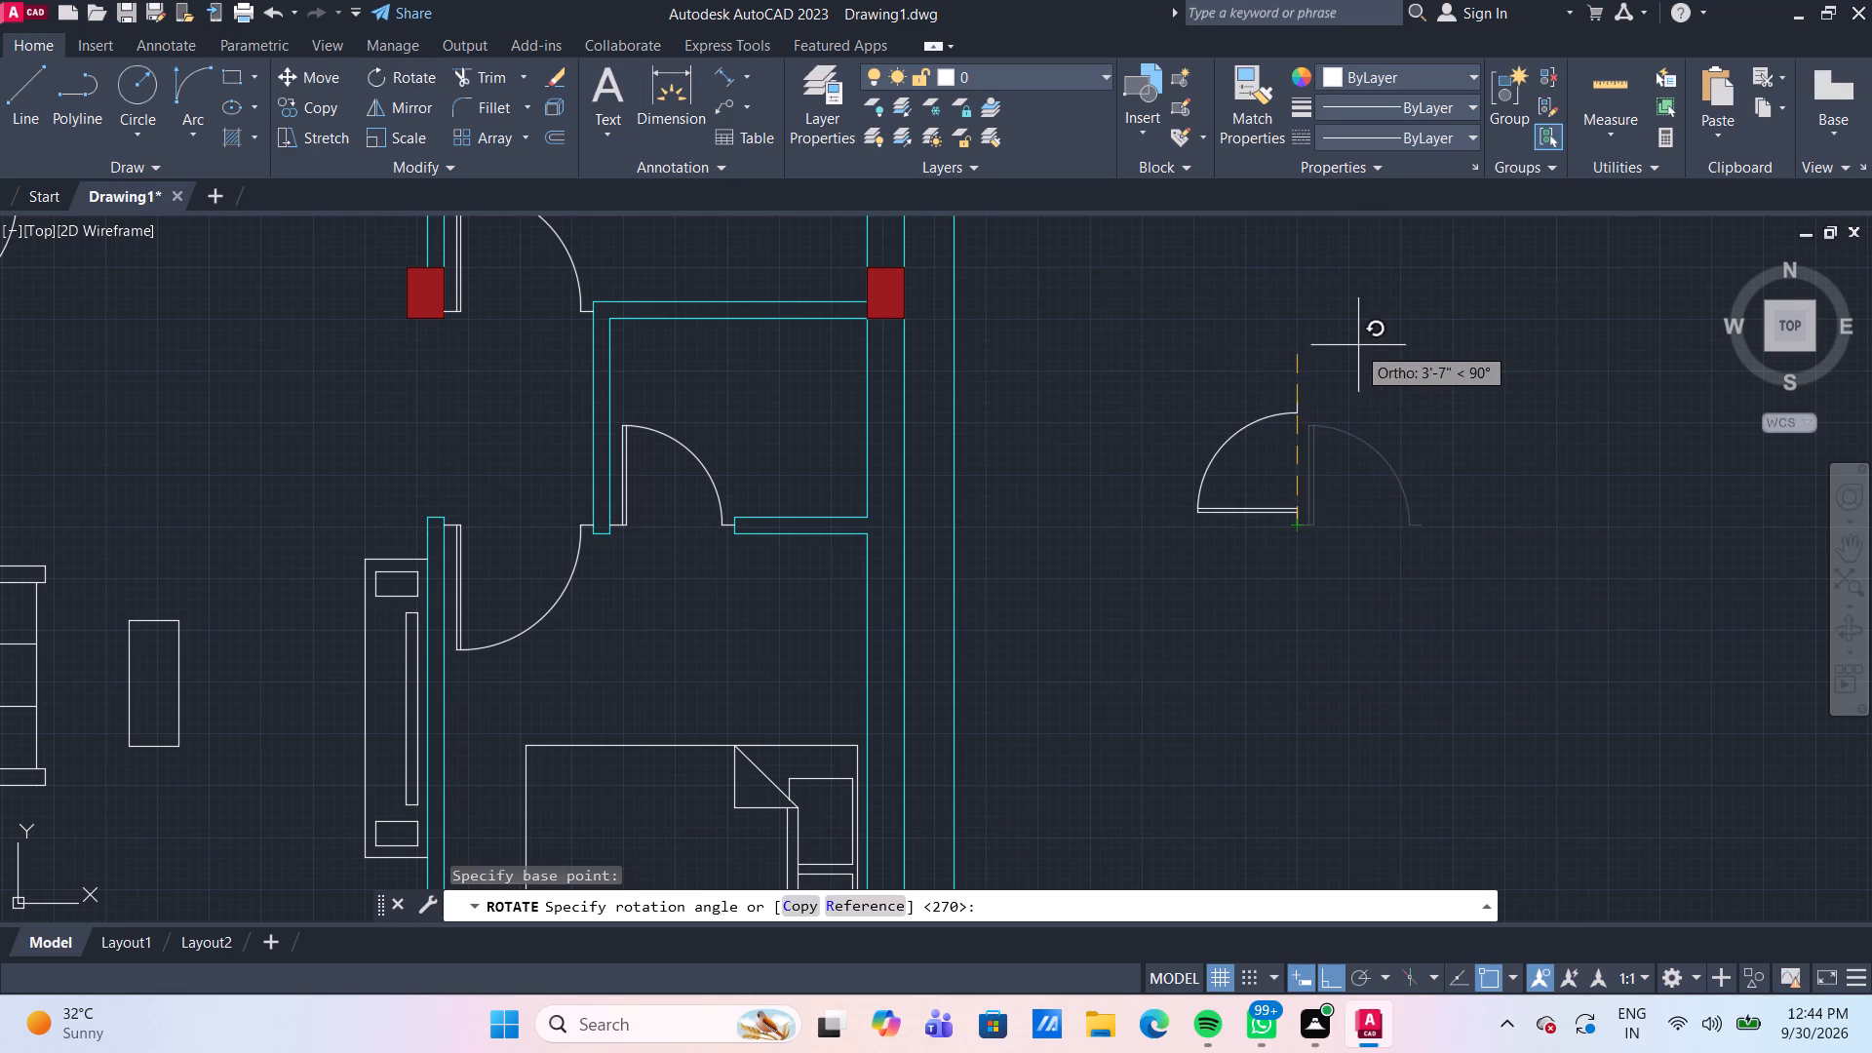
left_click(1355, 345)
Move the rotated door by its latch-side jamb end to the midpoint of the wall end at the upper bedroom's side opening.
scroll(1358, 573, "down", 1)
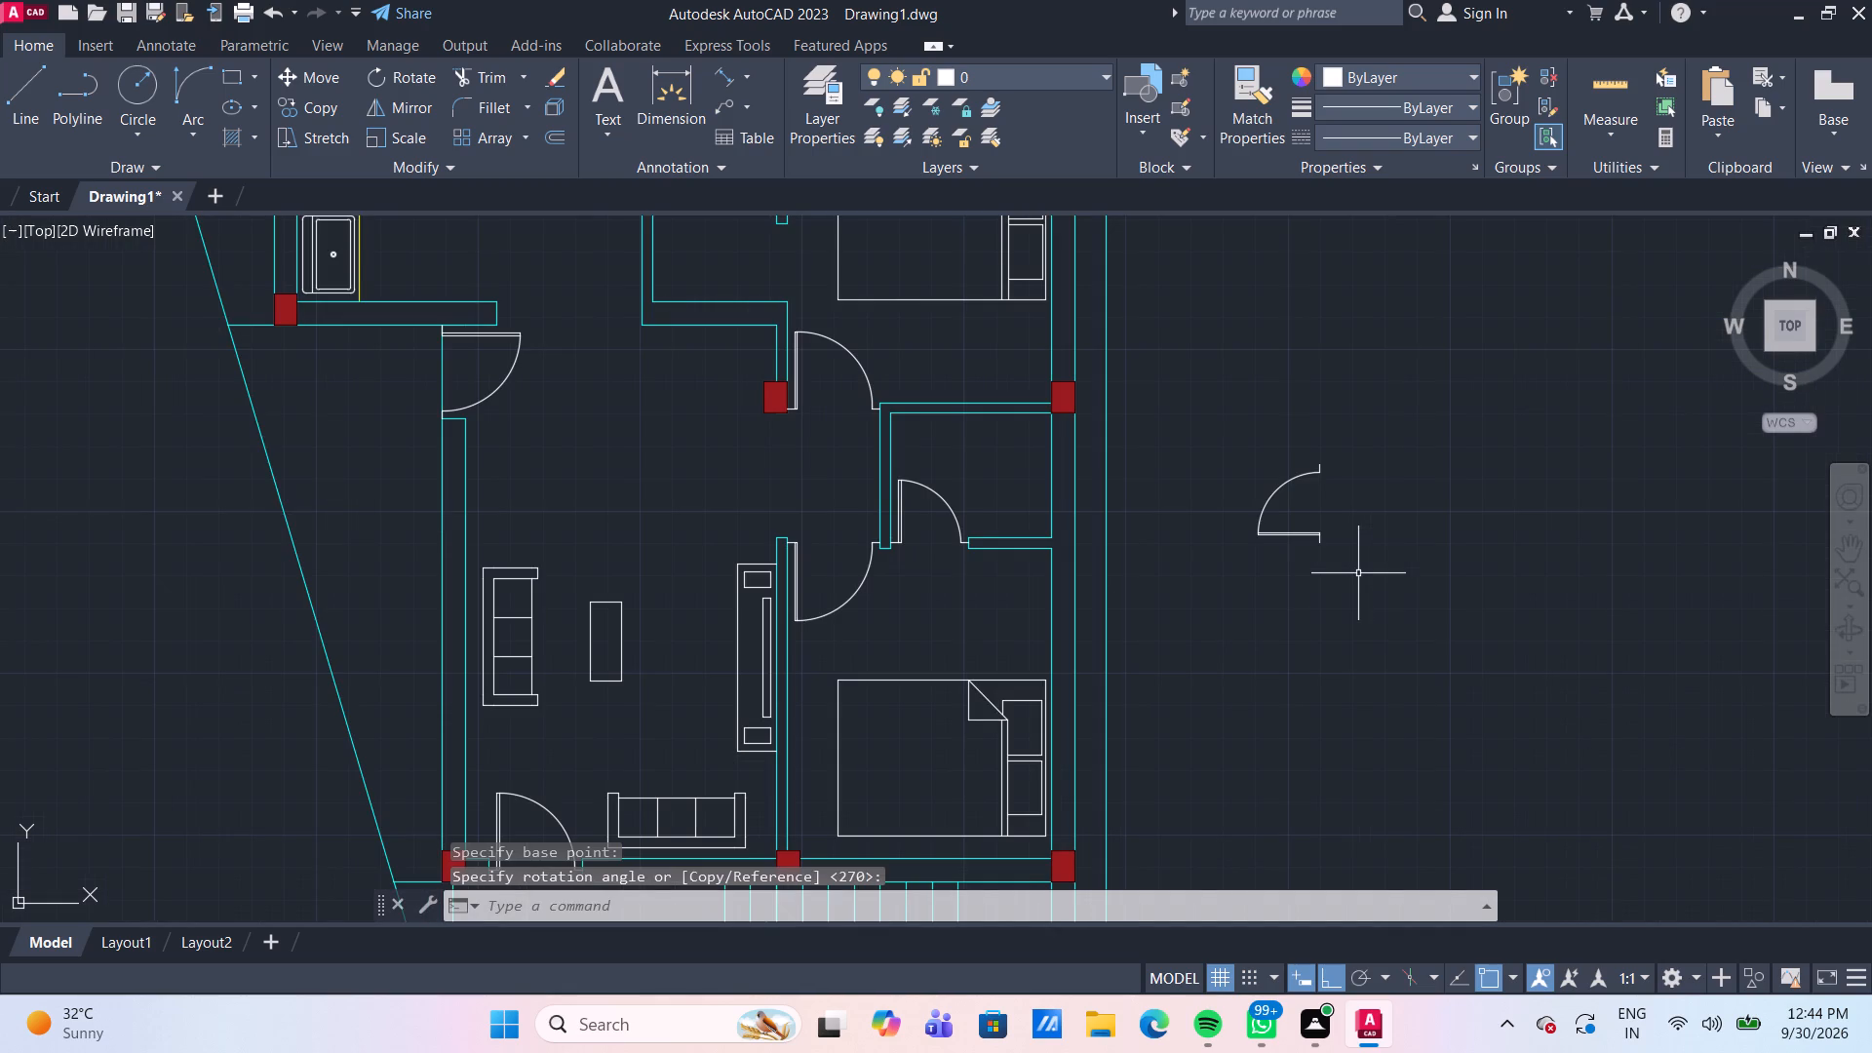
scroll(1358, 573, "down", 1)
left_click(1359, 574)
left_click(1281, 467)
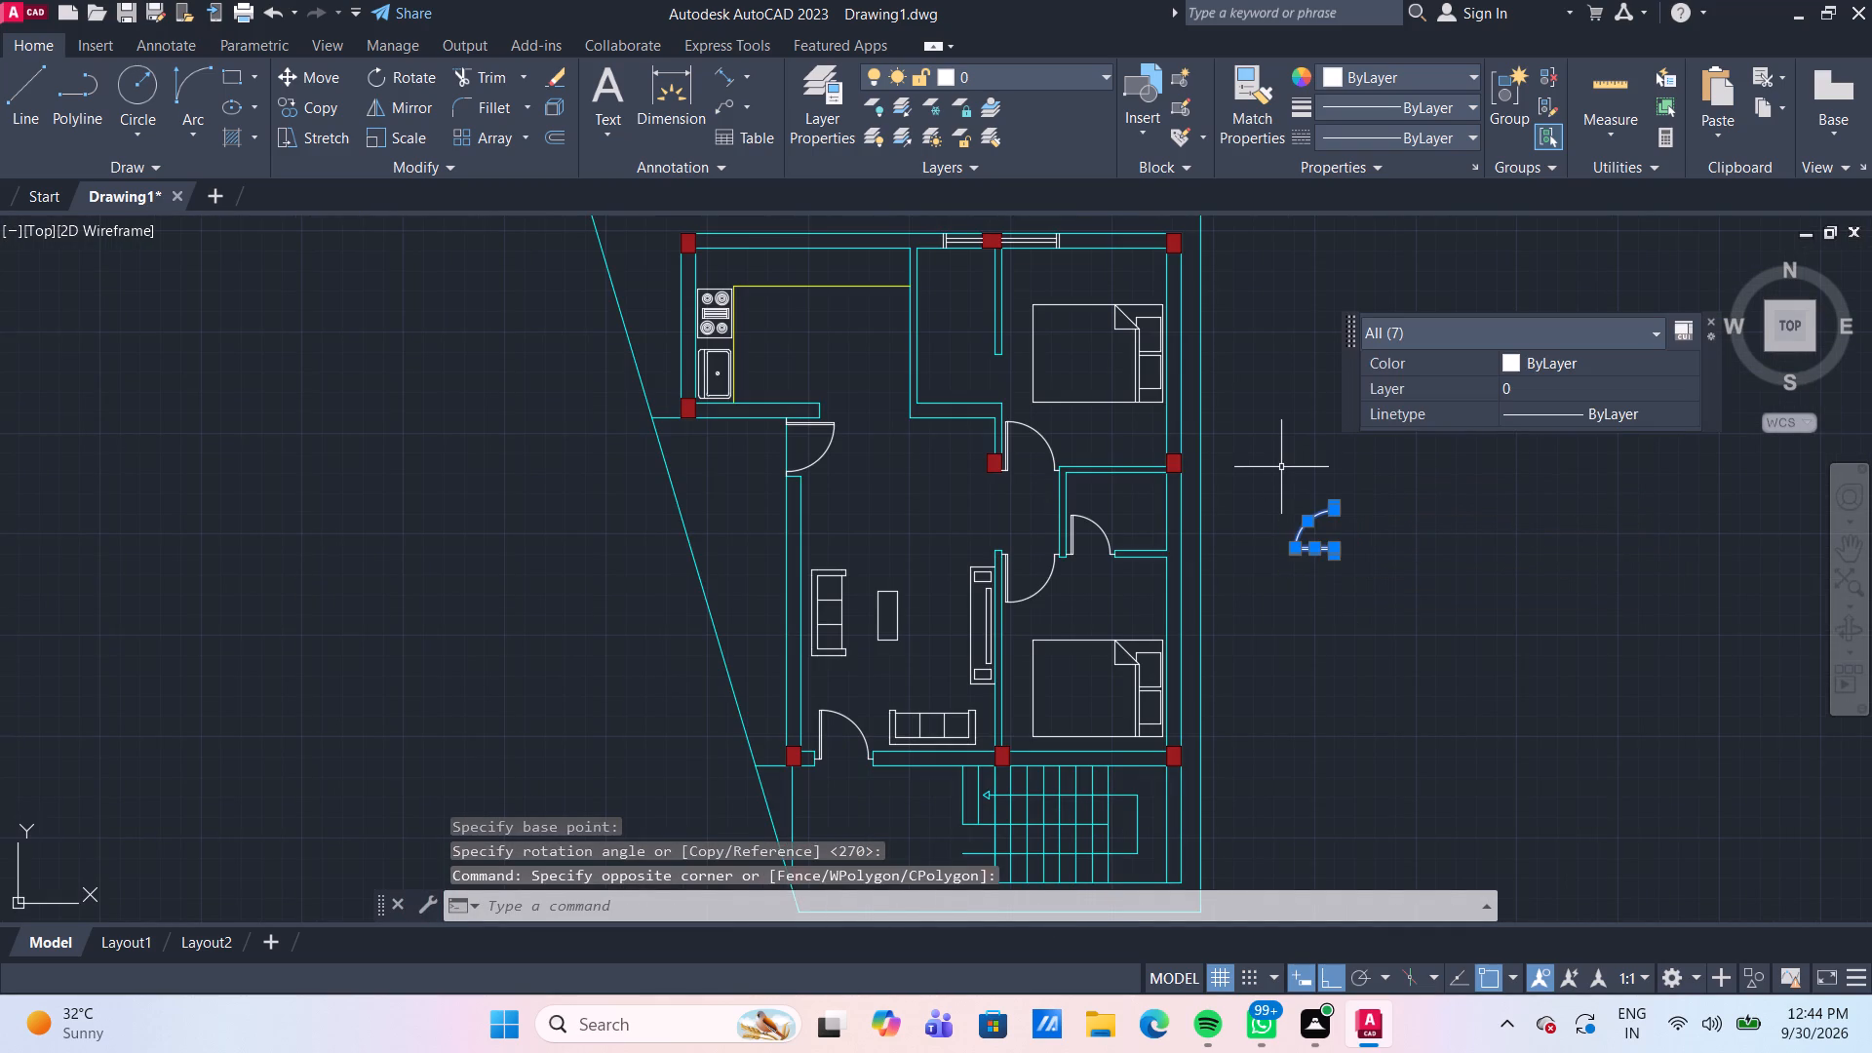
key("m")
key("Return")
scroll(1311, 487, "up", 3)
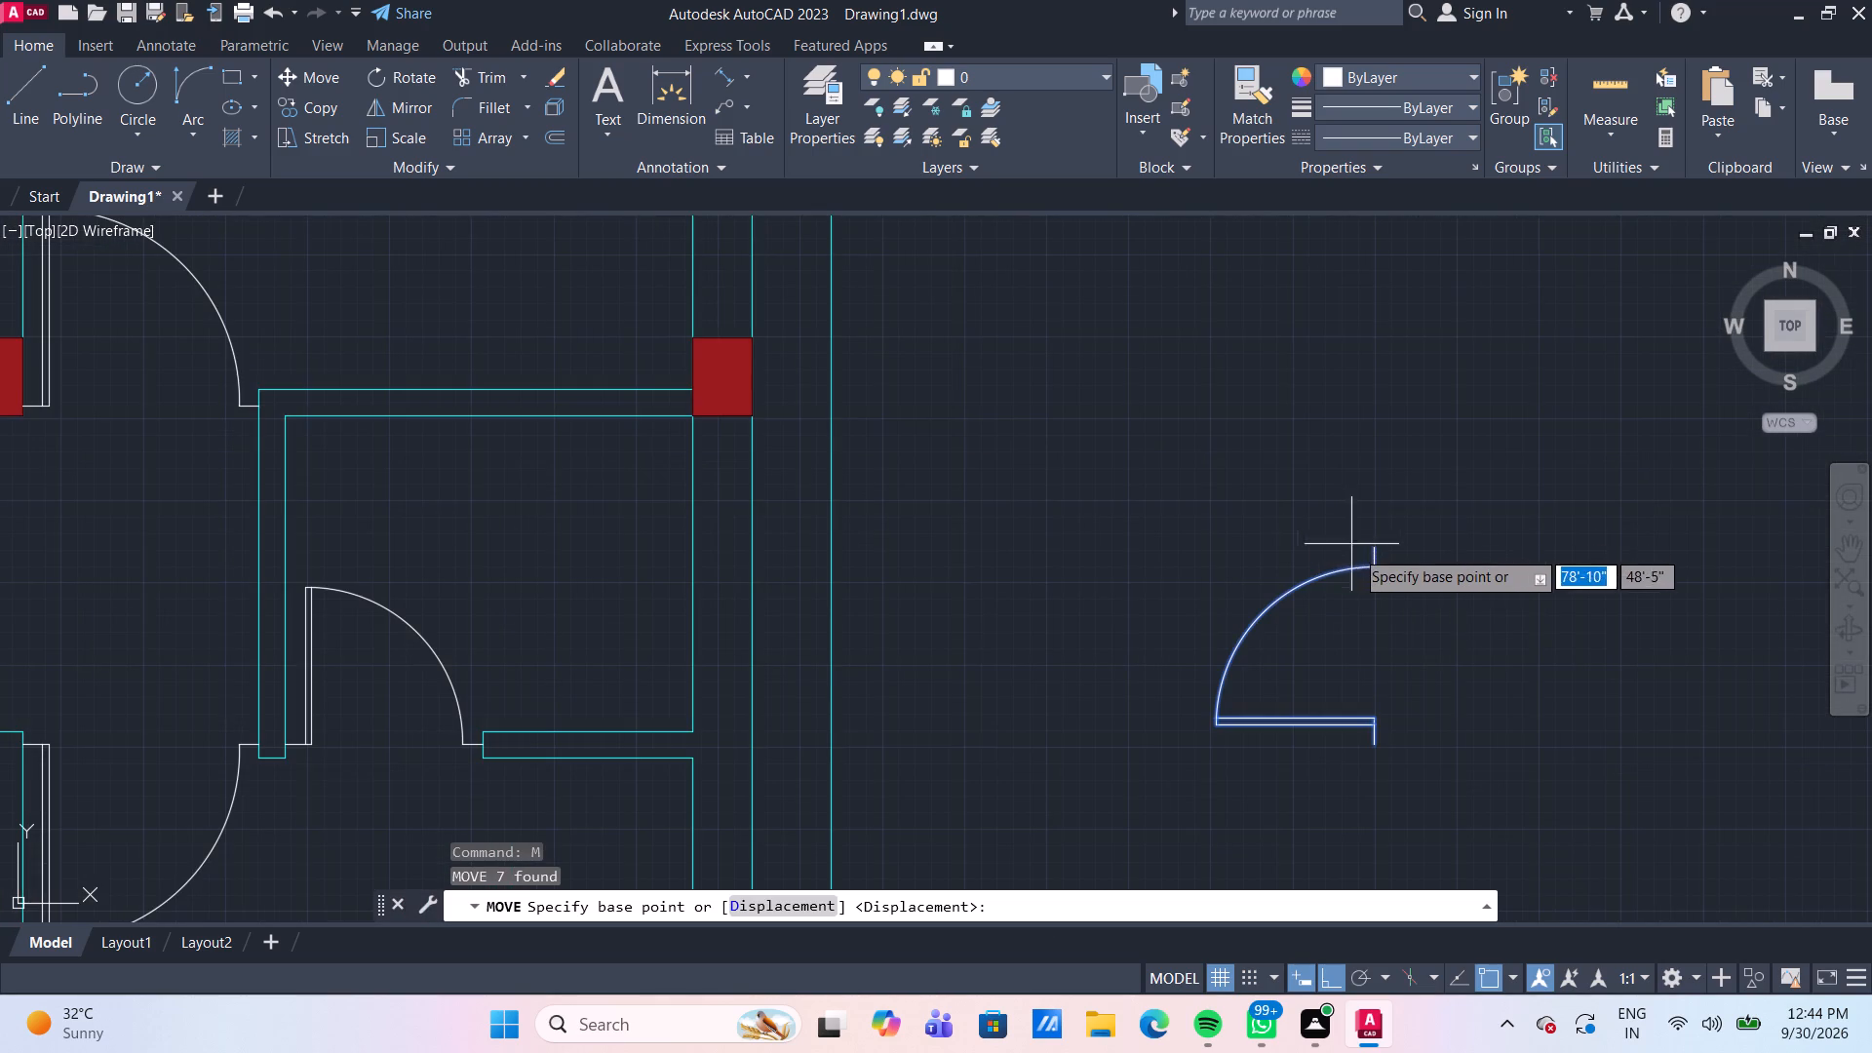
left_click(1370, 547)
scroll(1362, 542, "down", 4)
scroll(1161, 425, "up", 2)
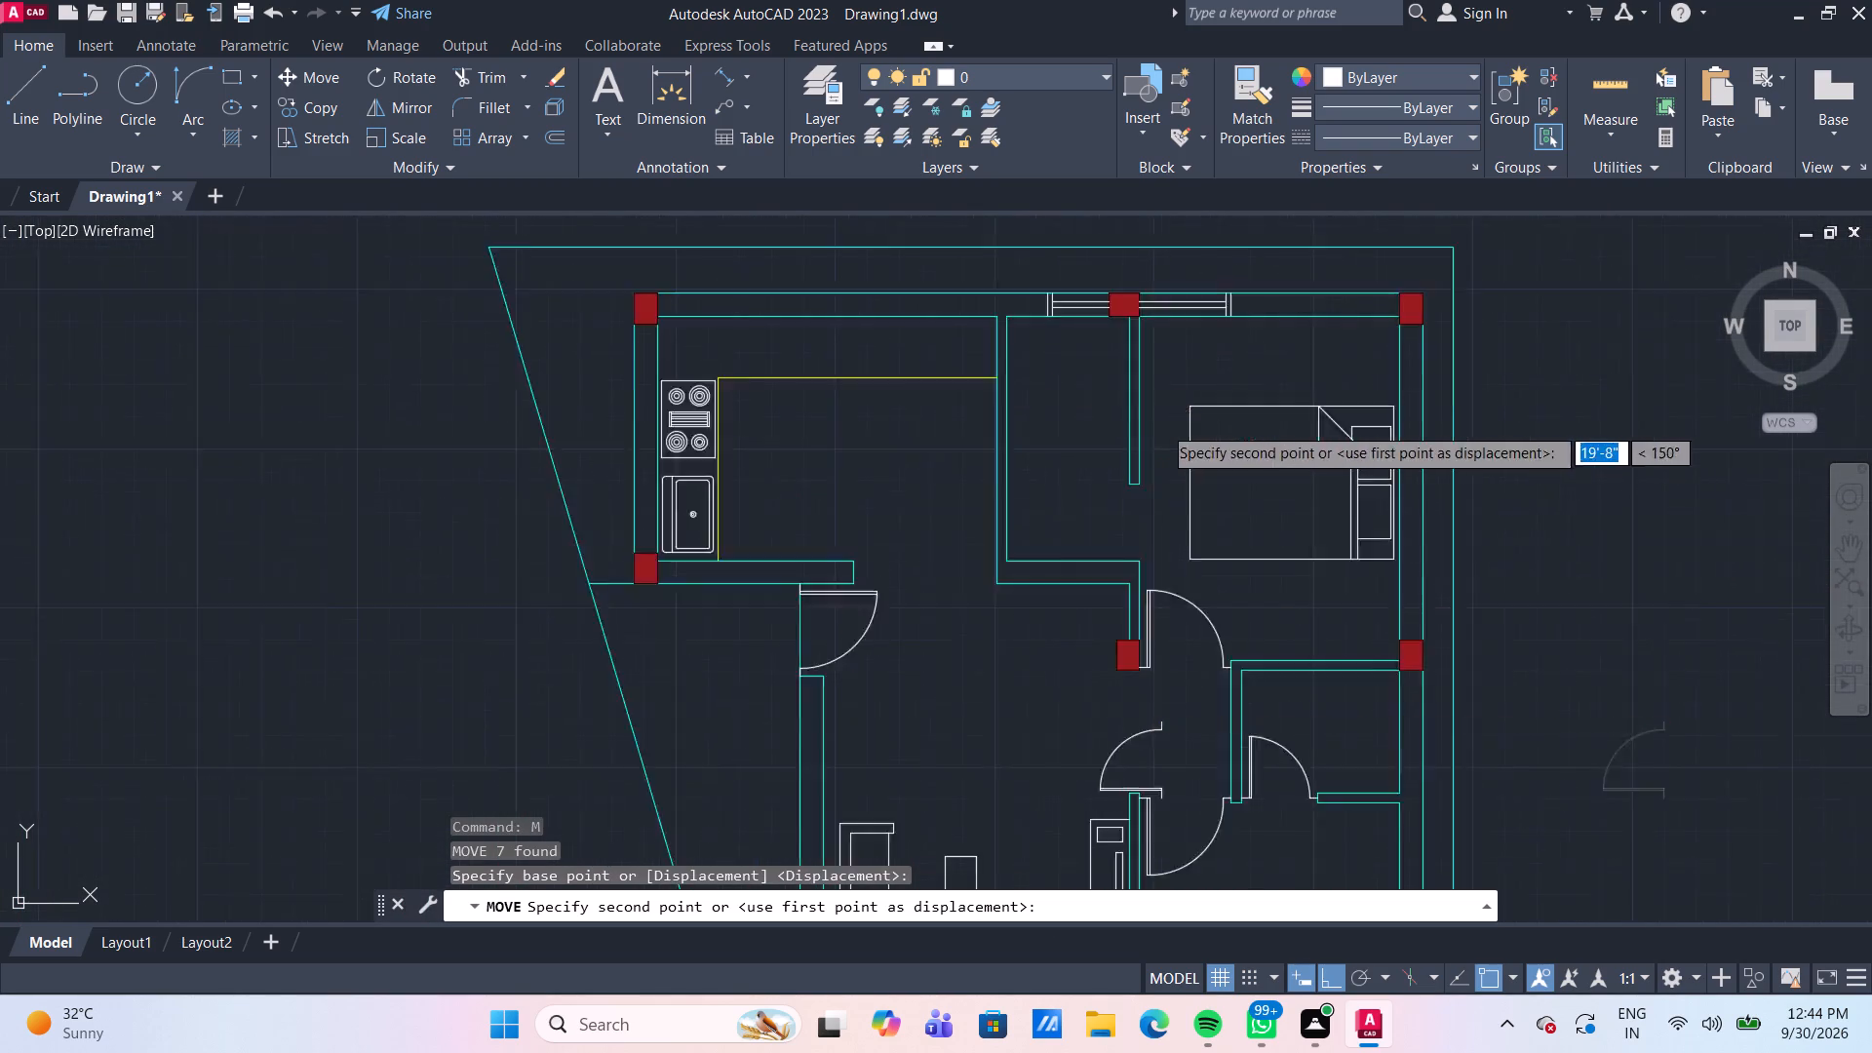
scroll(1163, 425, "up", 2)
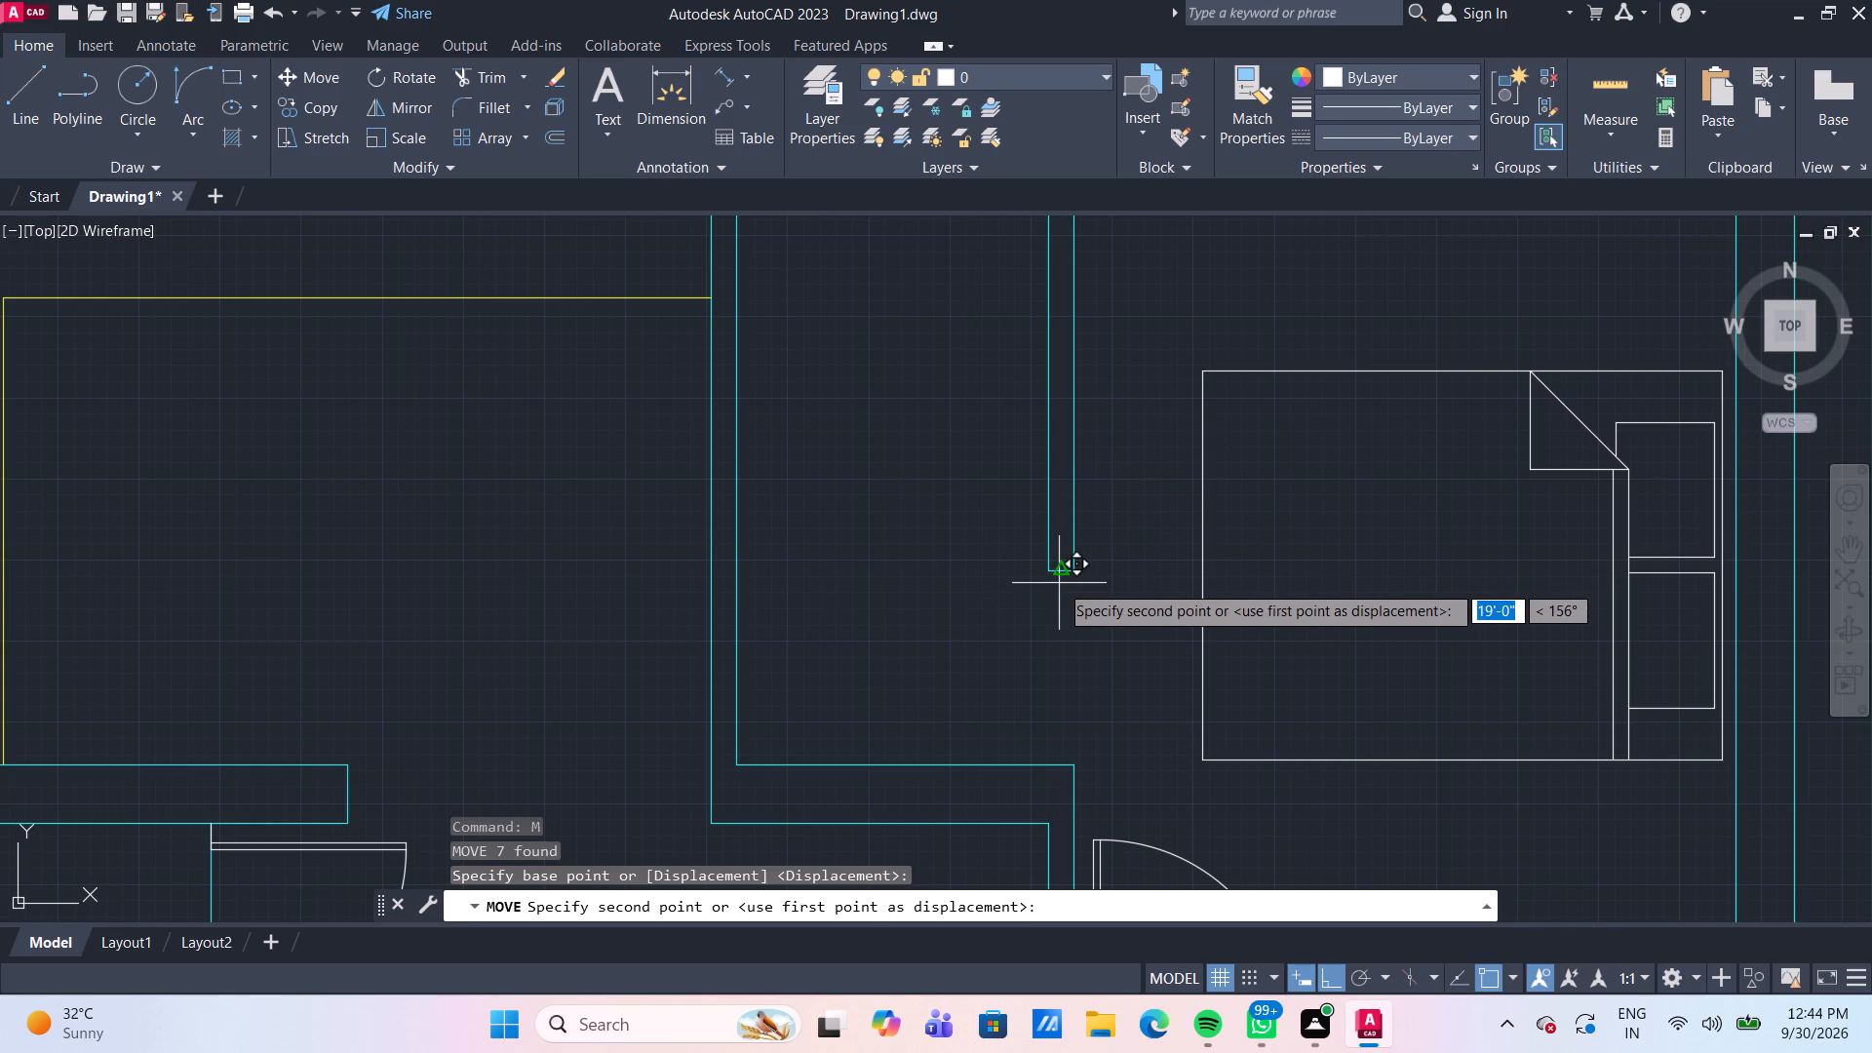
left_click(1064, 573)
scroll(1105, 577, "down", 3)
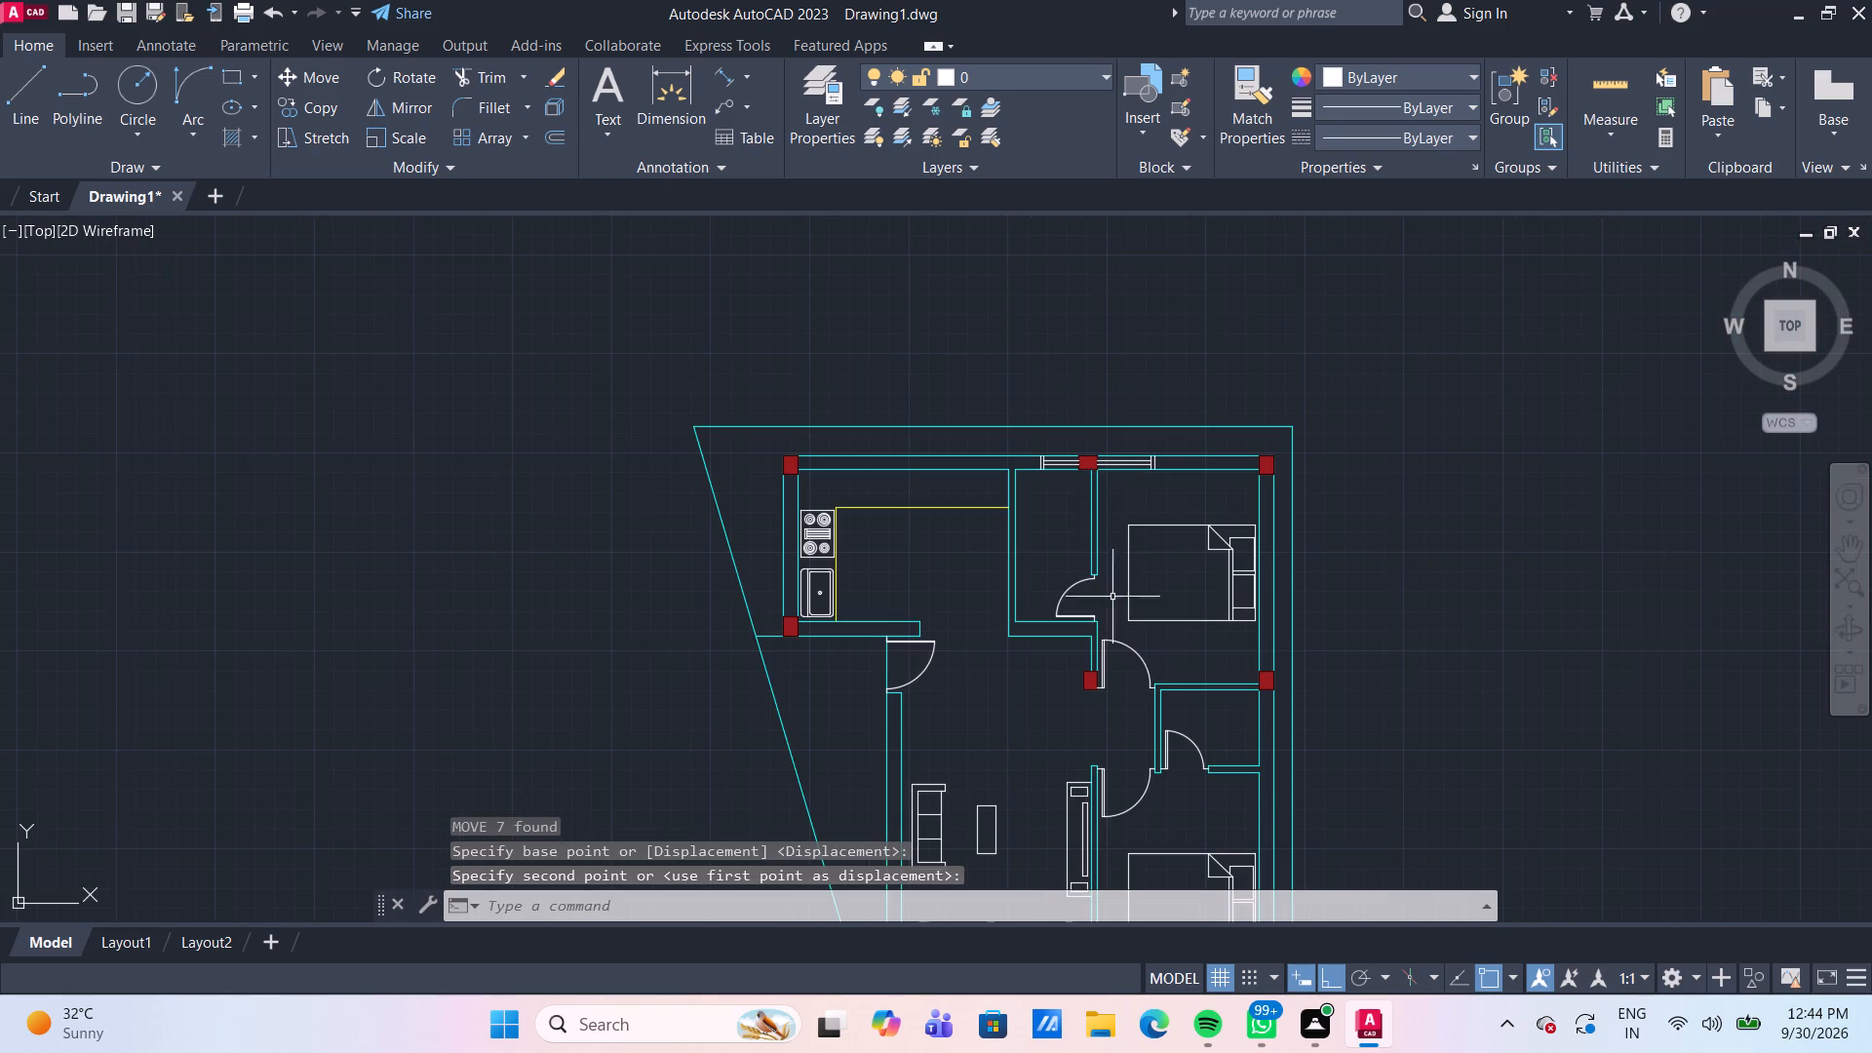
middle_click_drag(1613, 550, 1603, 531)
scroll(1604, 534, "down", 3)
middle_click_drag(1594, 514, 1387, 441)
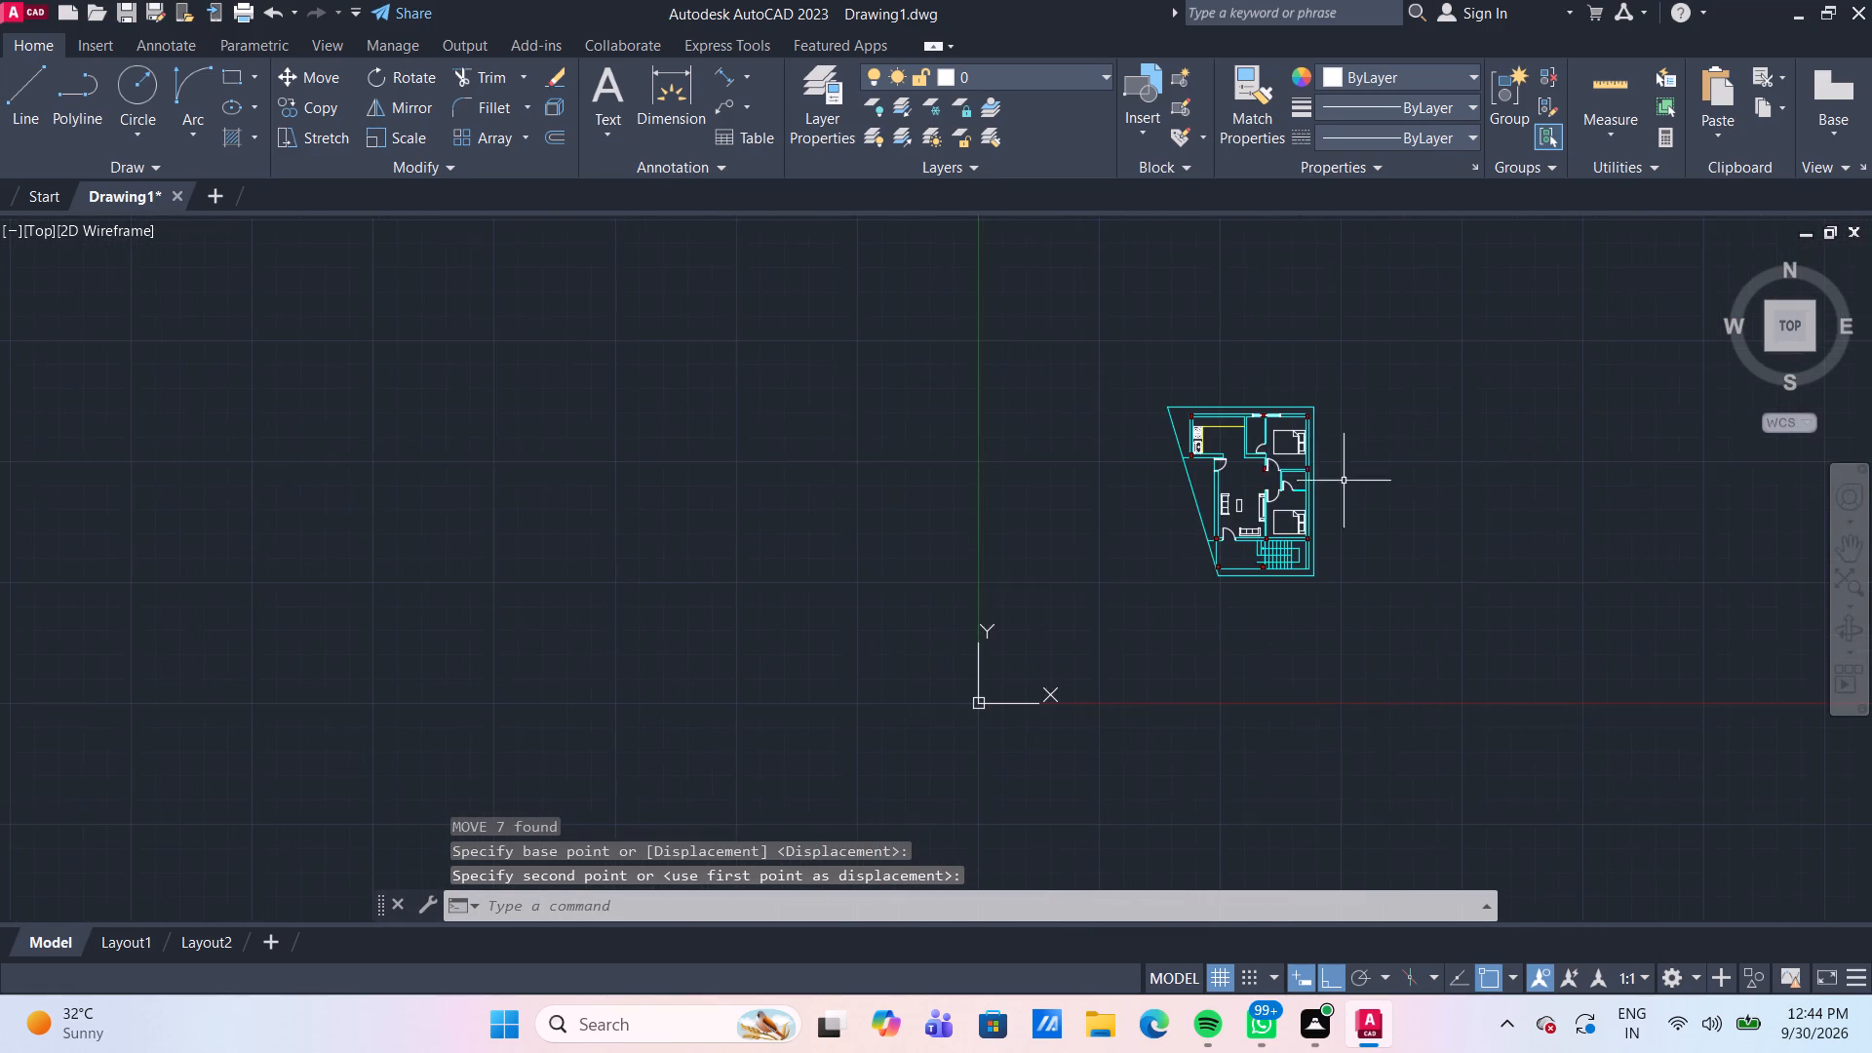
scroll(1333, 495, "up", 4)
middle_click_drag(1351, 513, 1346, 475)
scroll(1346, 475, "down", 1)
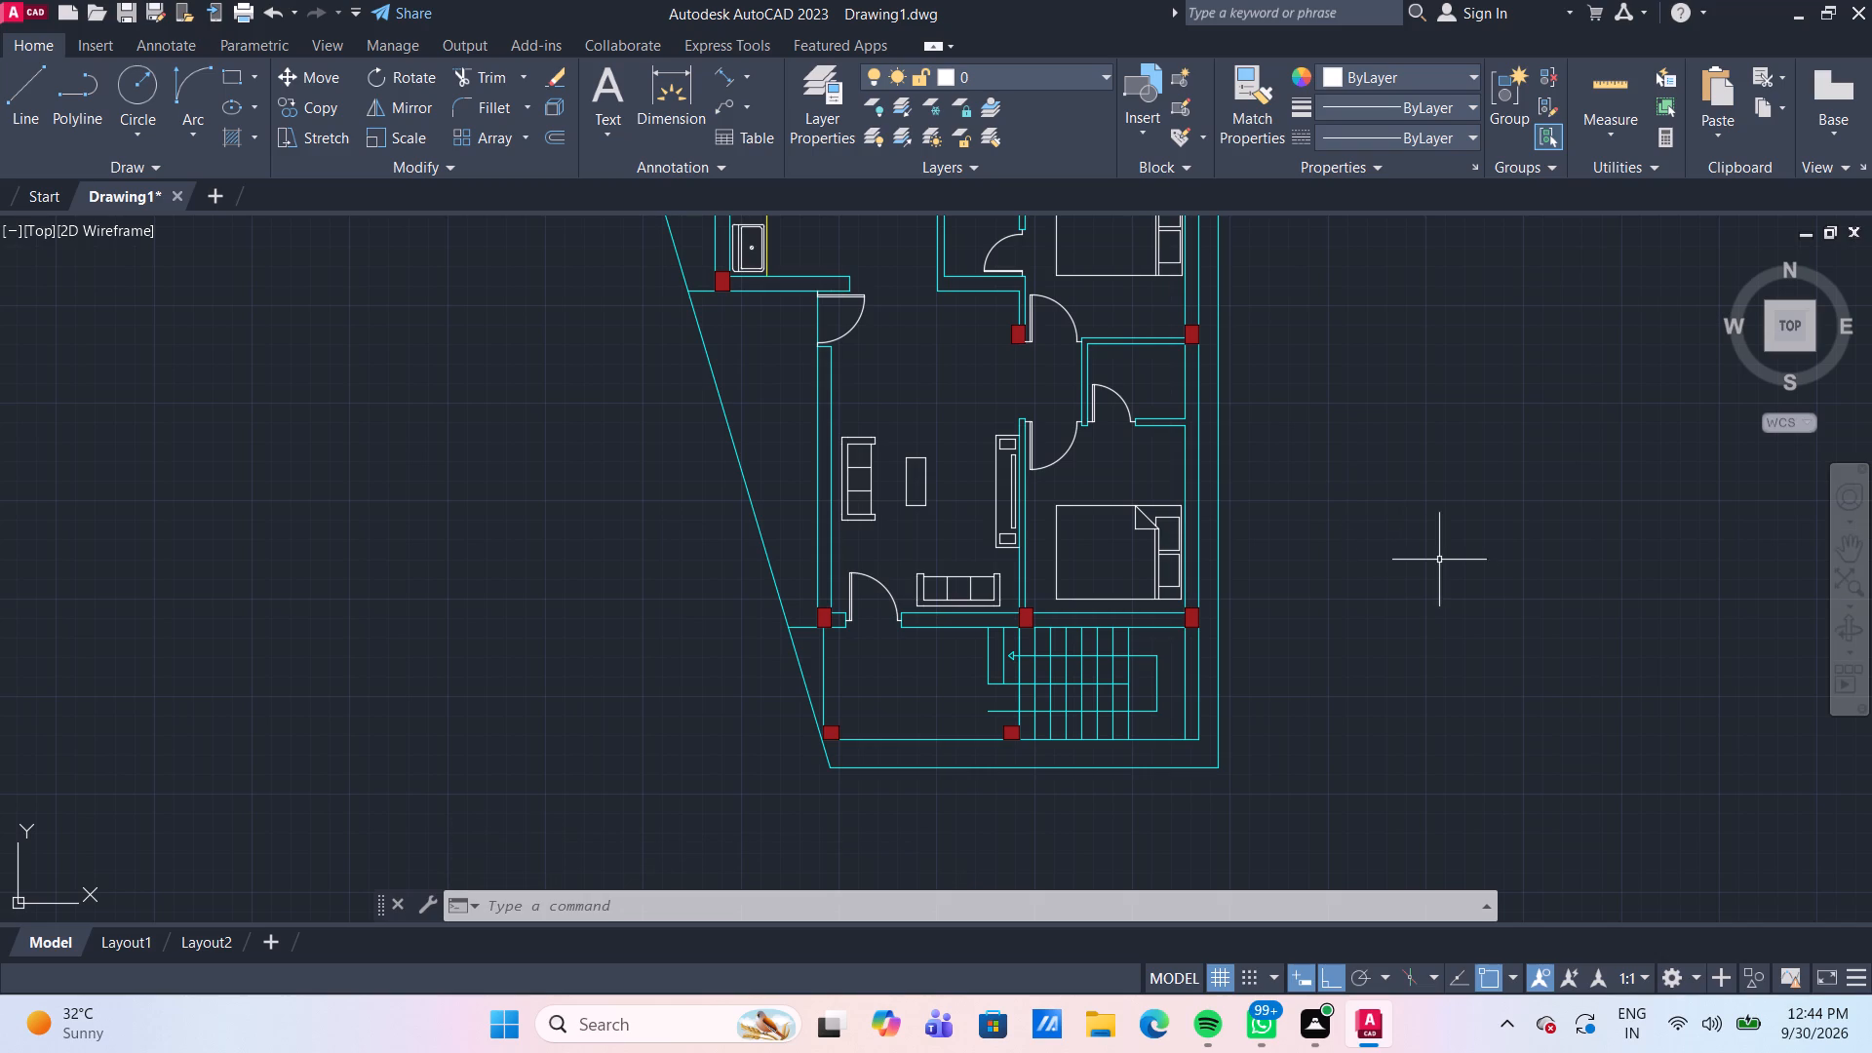
Add a multiline text label reading PORTICO with 11'3" X 6'0" on the second line, in the entrance area beside the stairs.
scroll(890, 676, "up", 1)
middle_click_drag(894, 670, 896, 568)
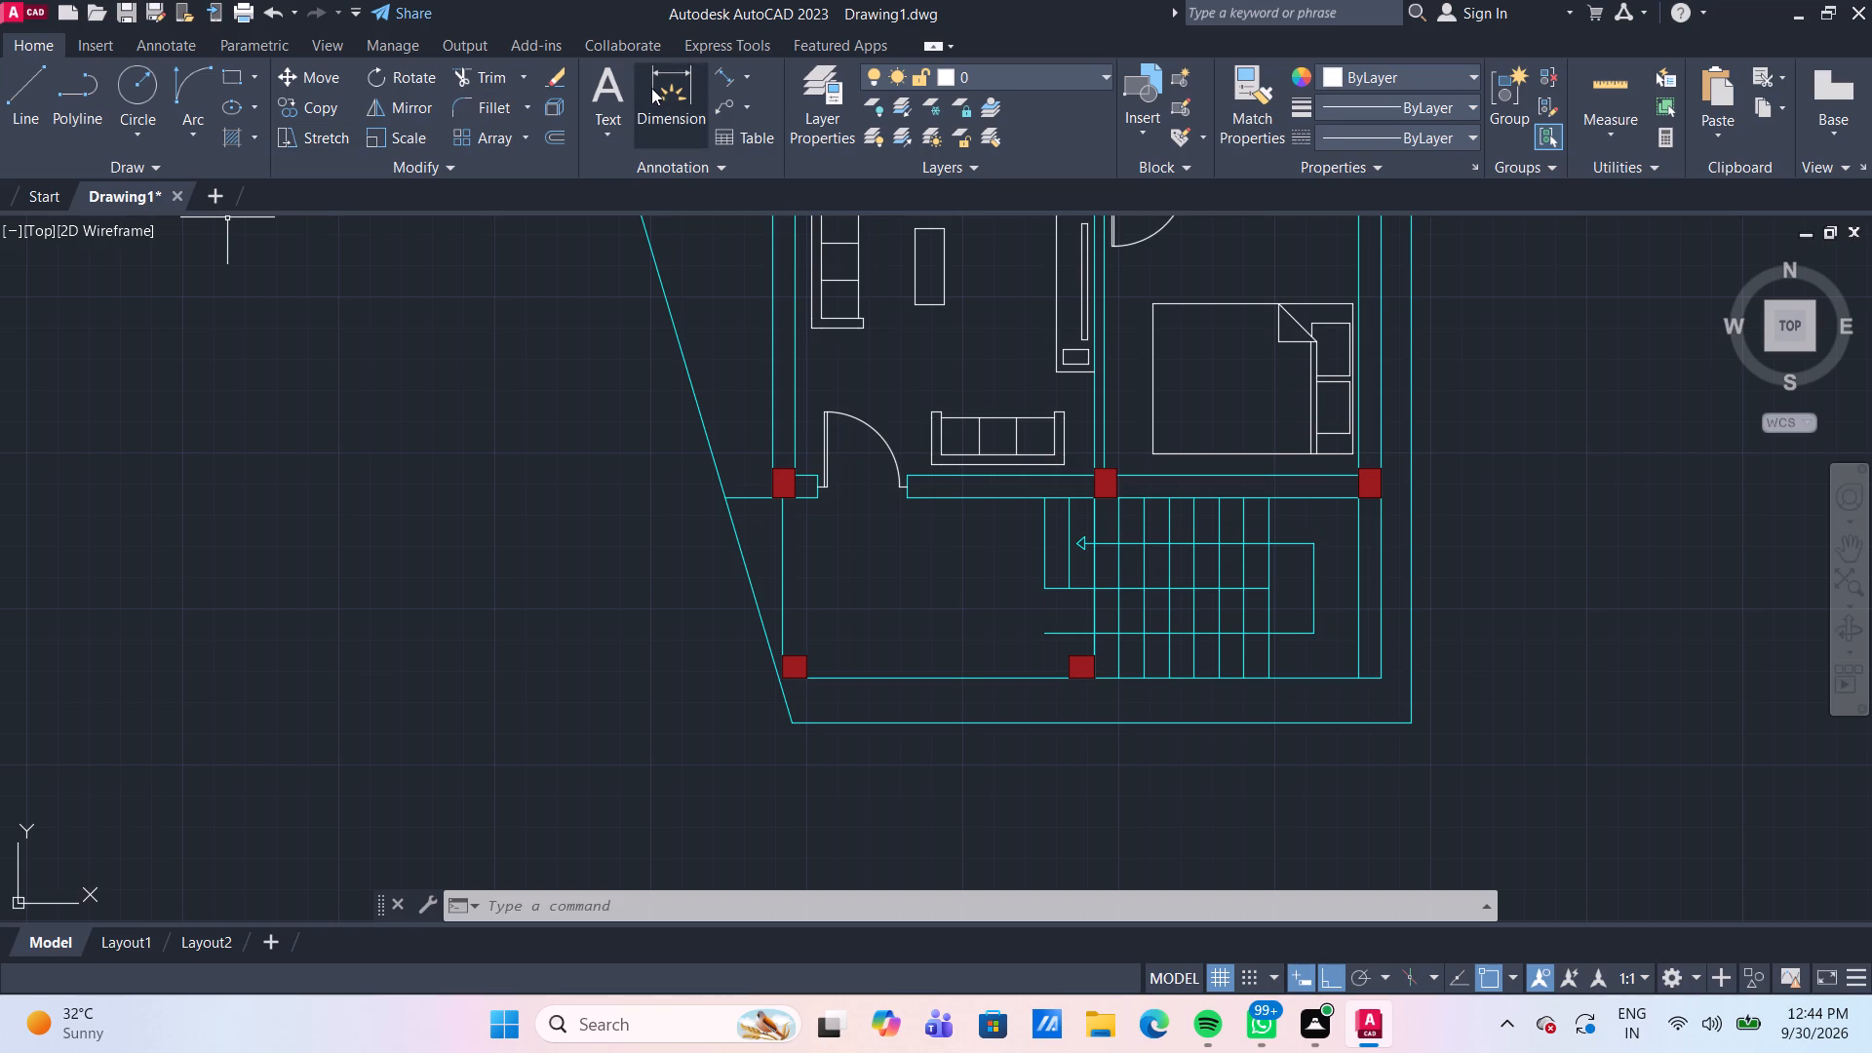
left_click(614, 88)
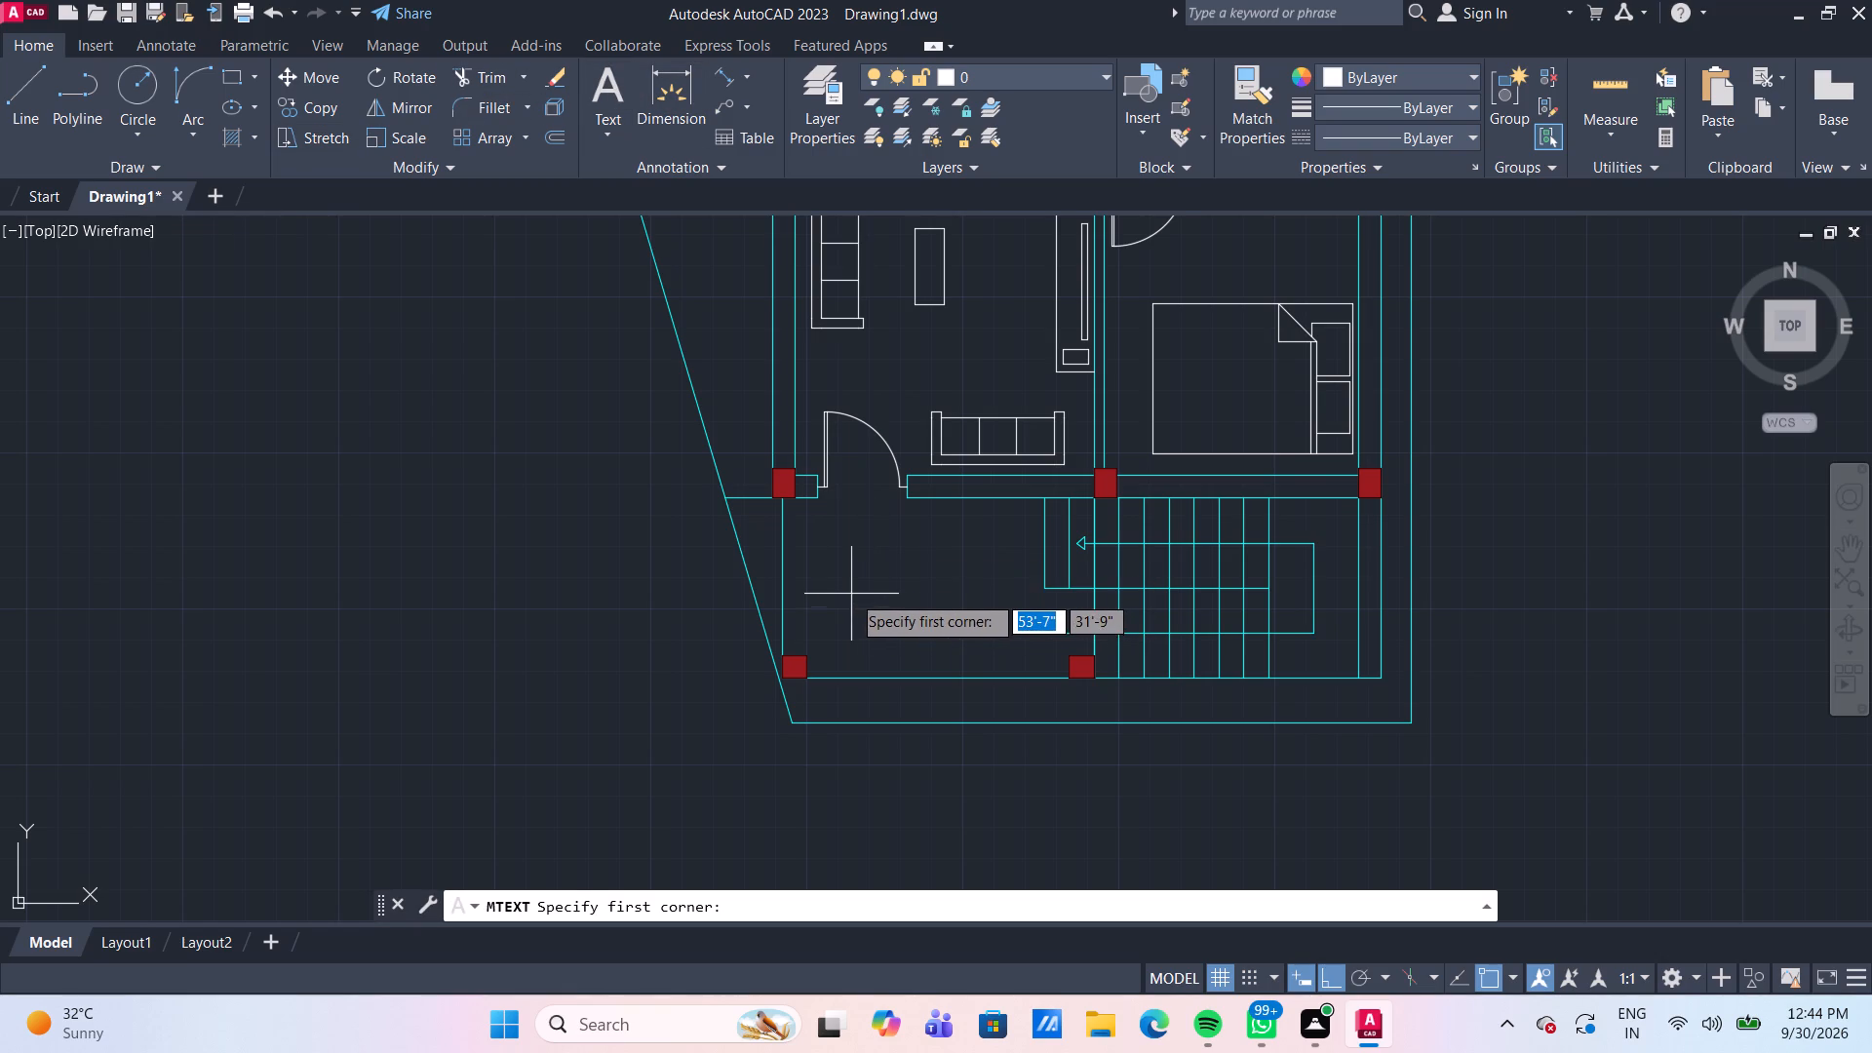
scroll(851, 594, "up", 1)
left_click(823, 579)
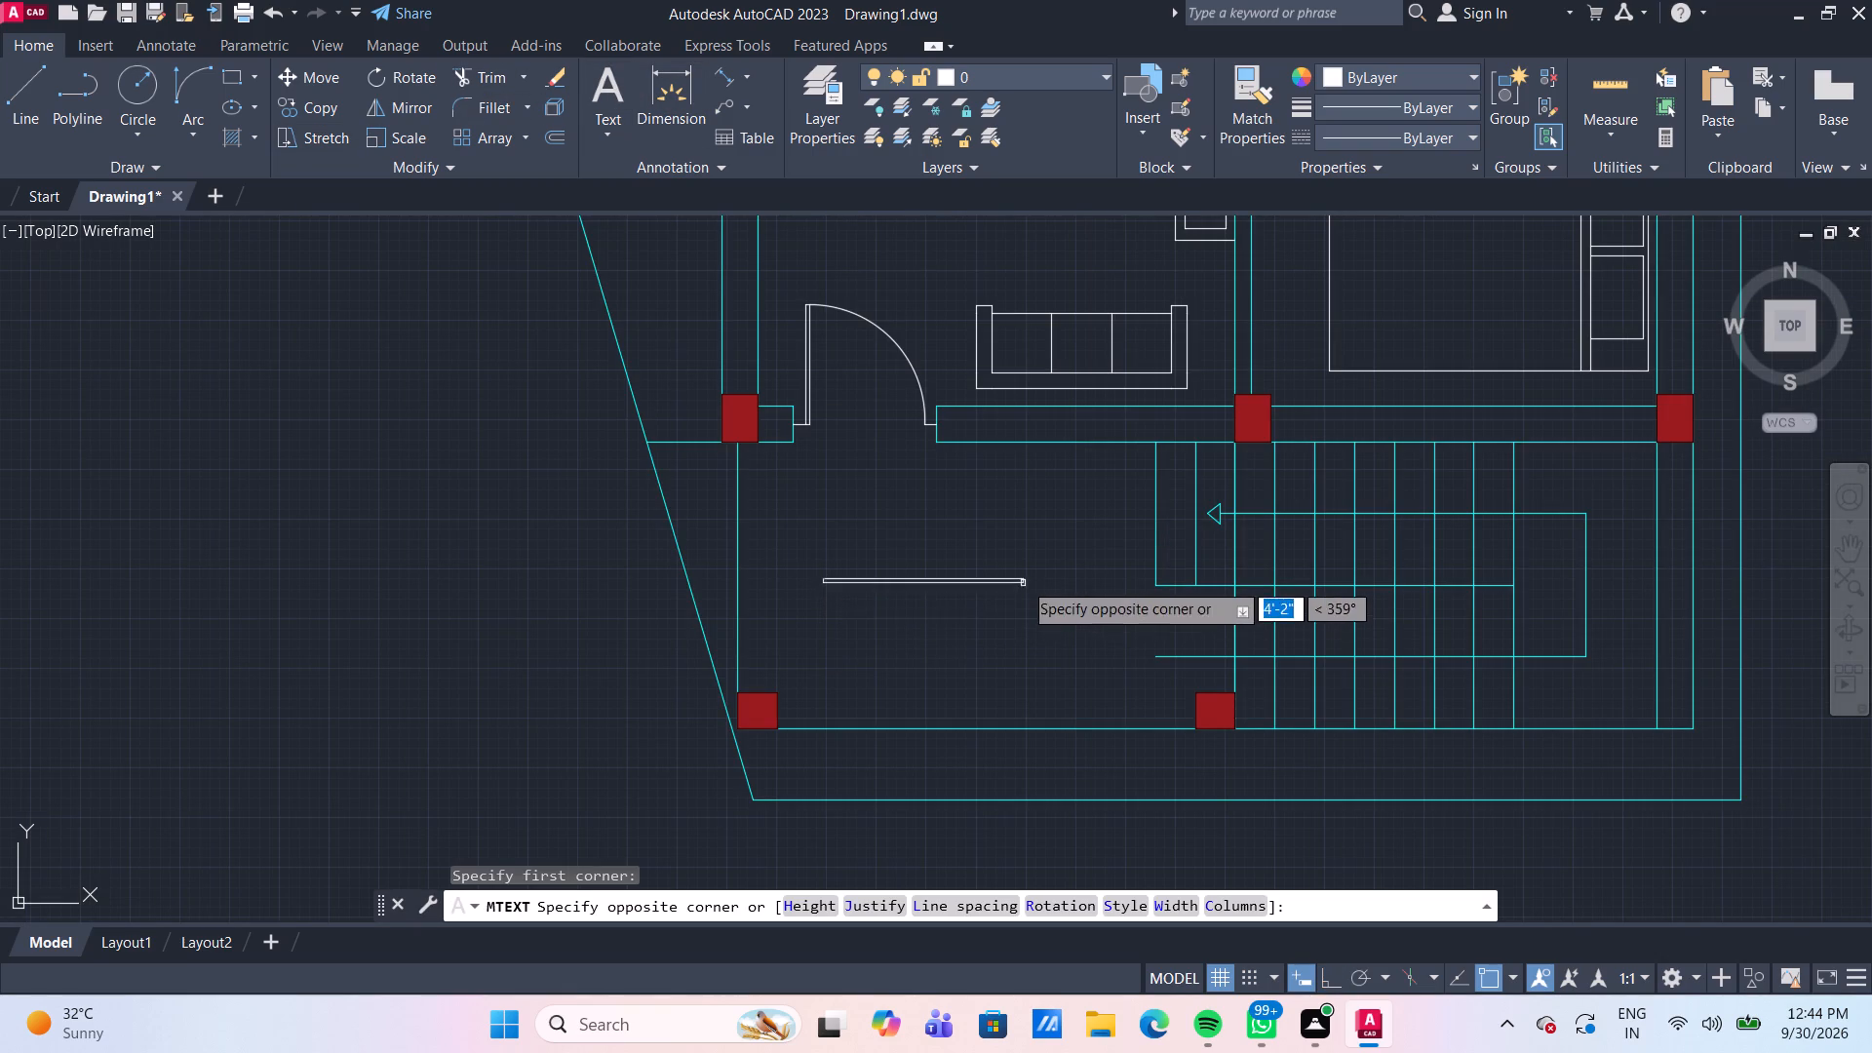
left_click(1100, 632)
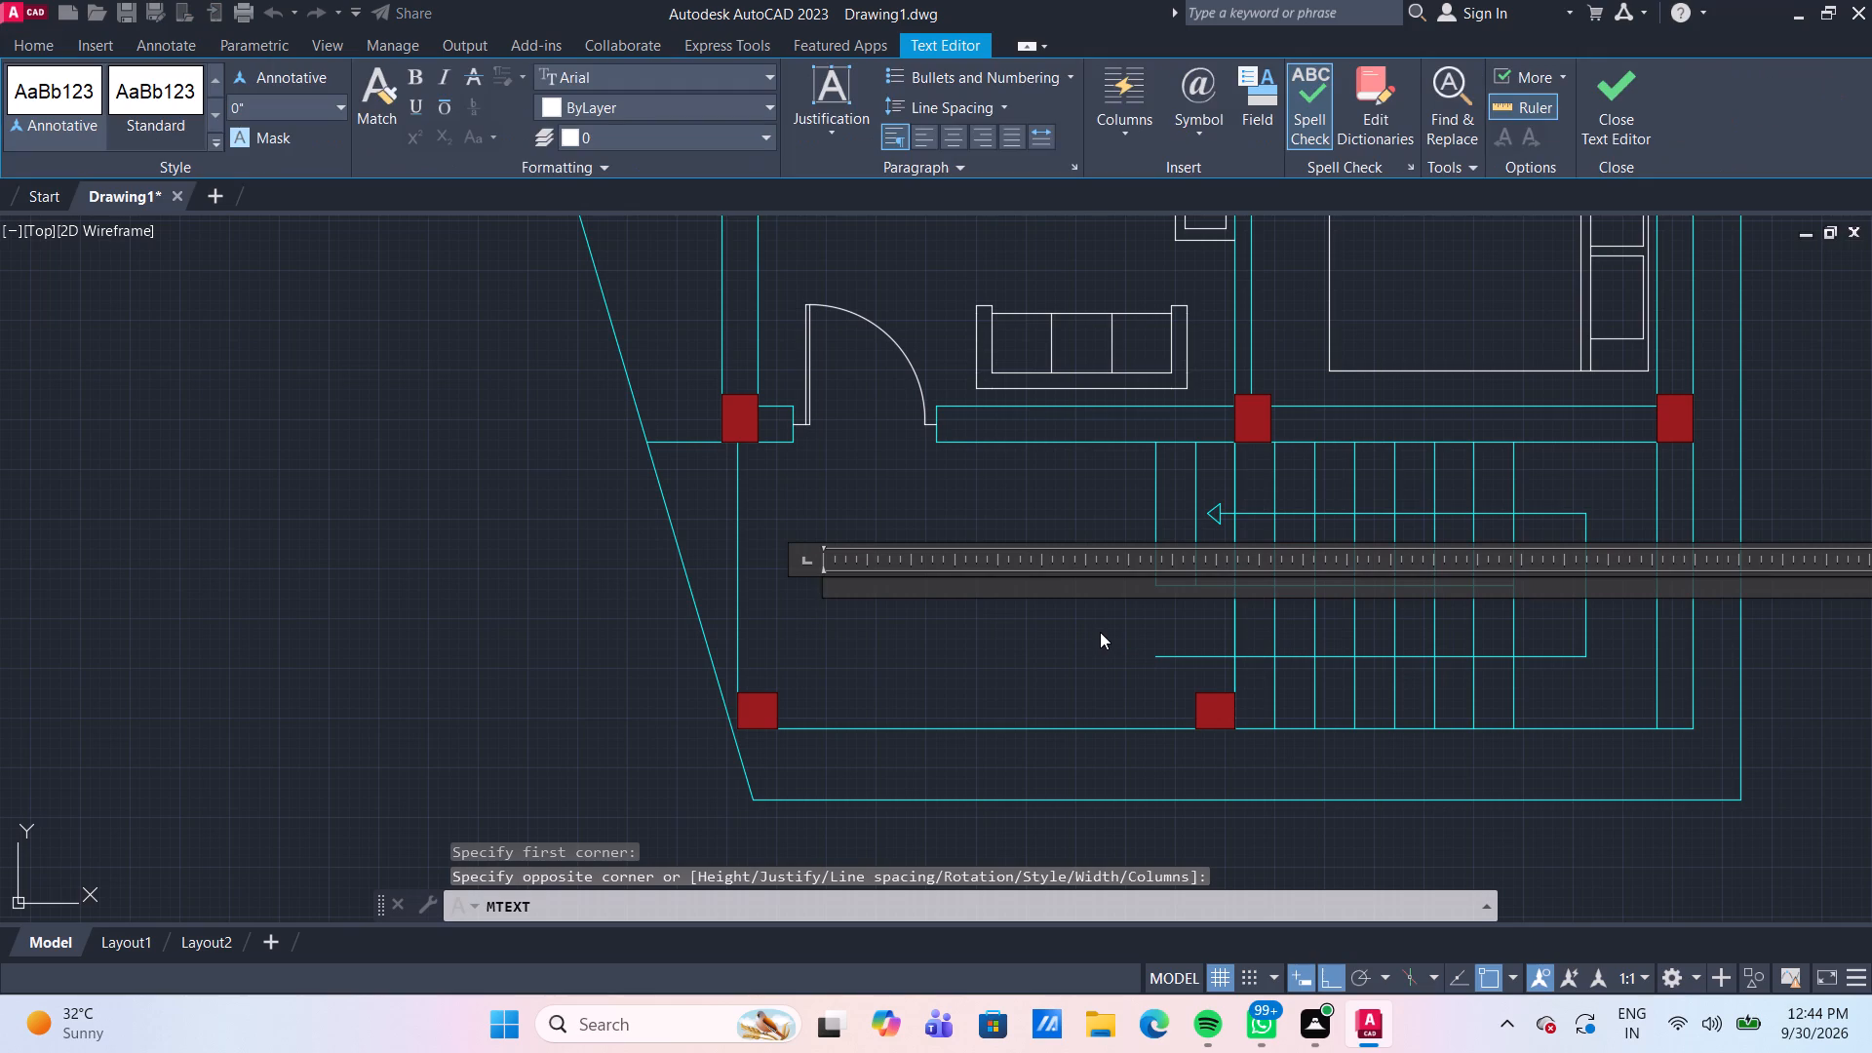
type("PO")
type("RTI")
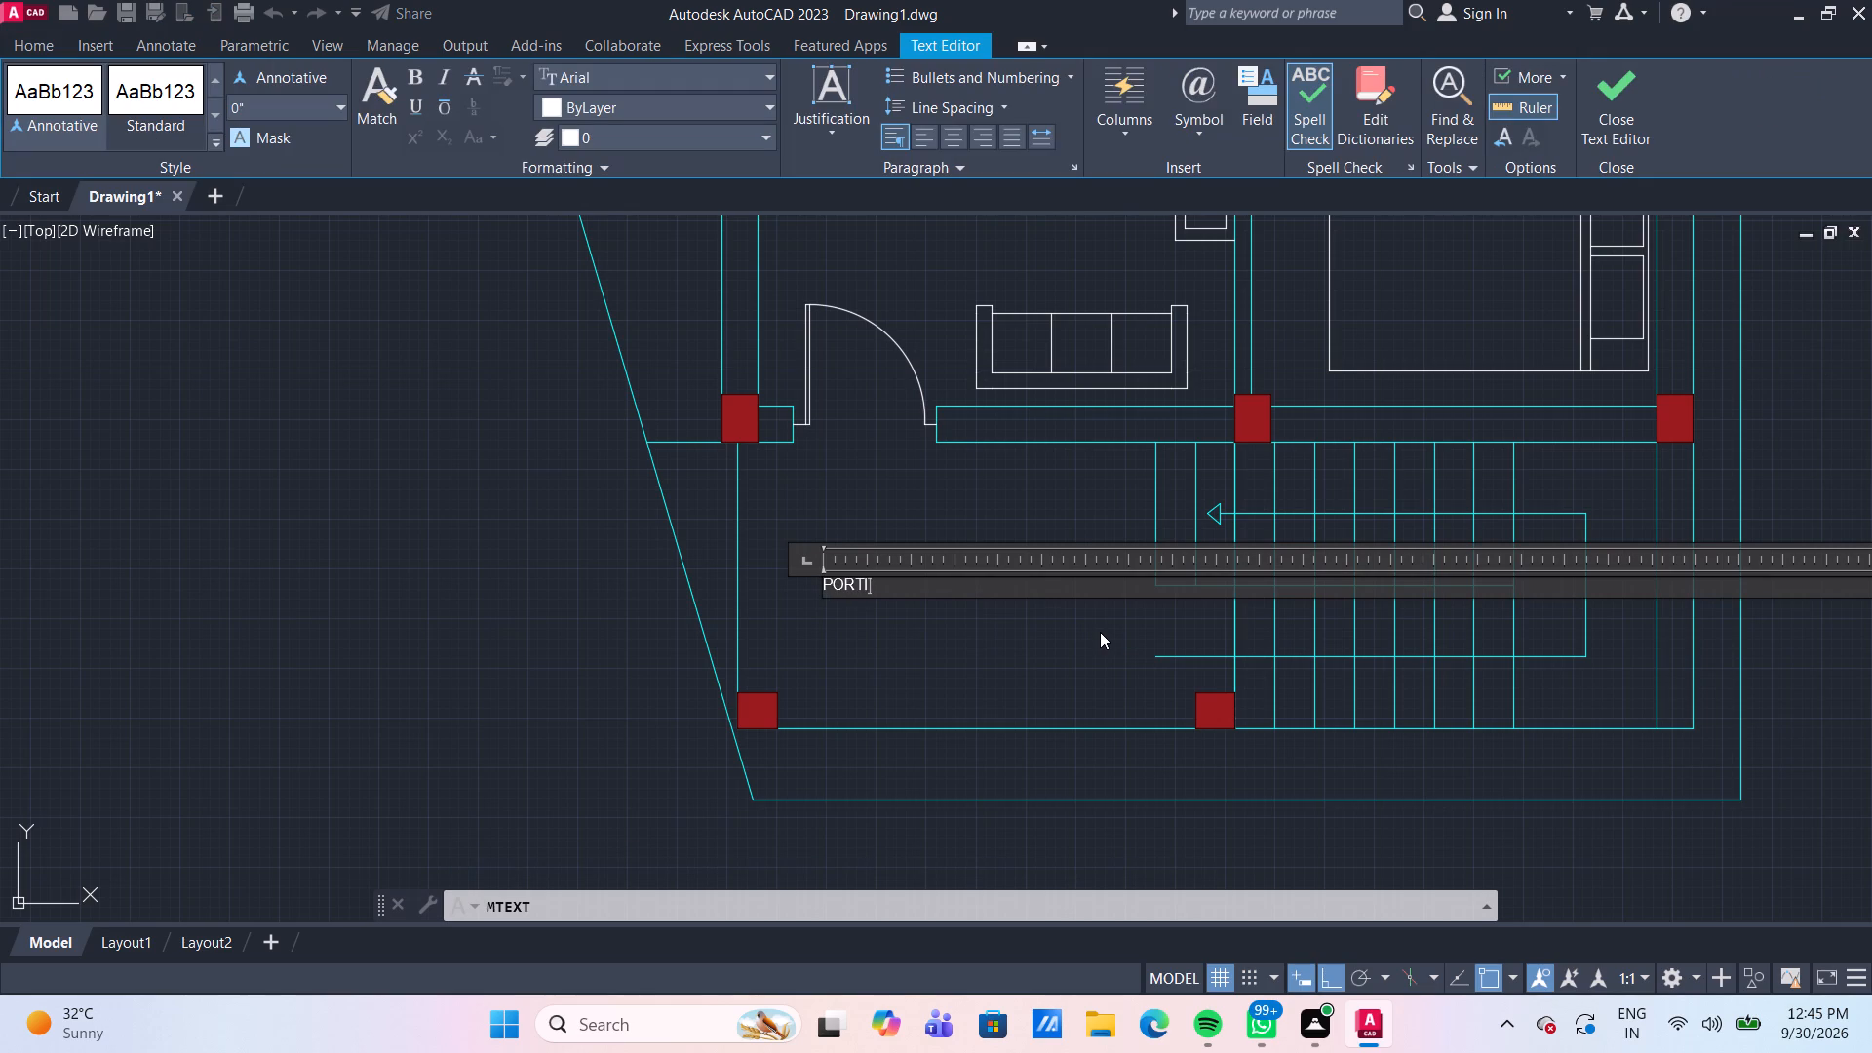
type("CO")
key("Return")
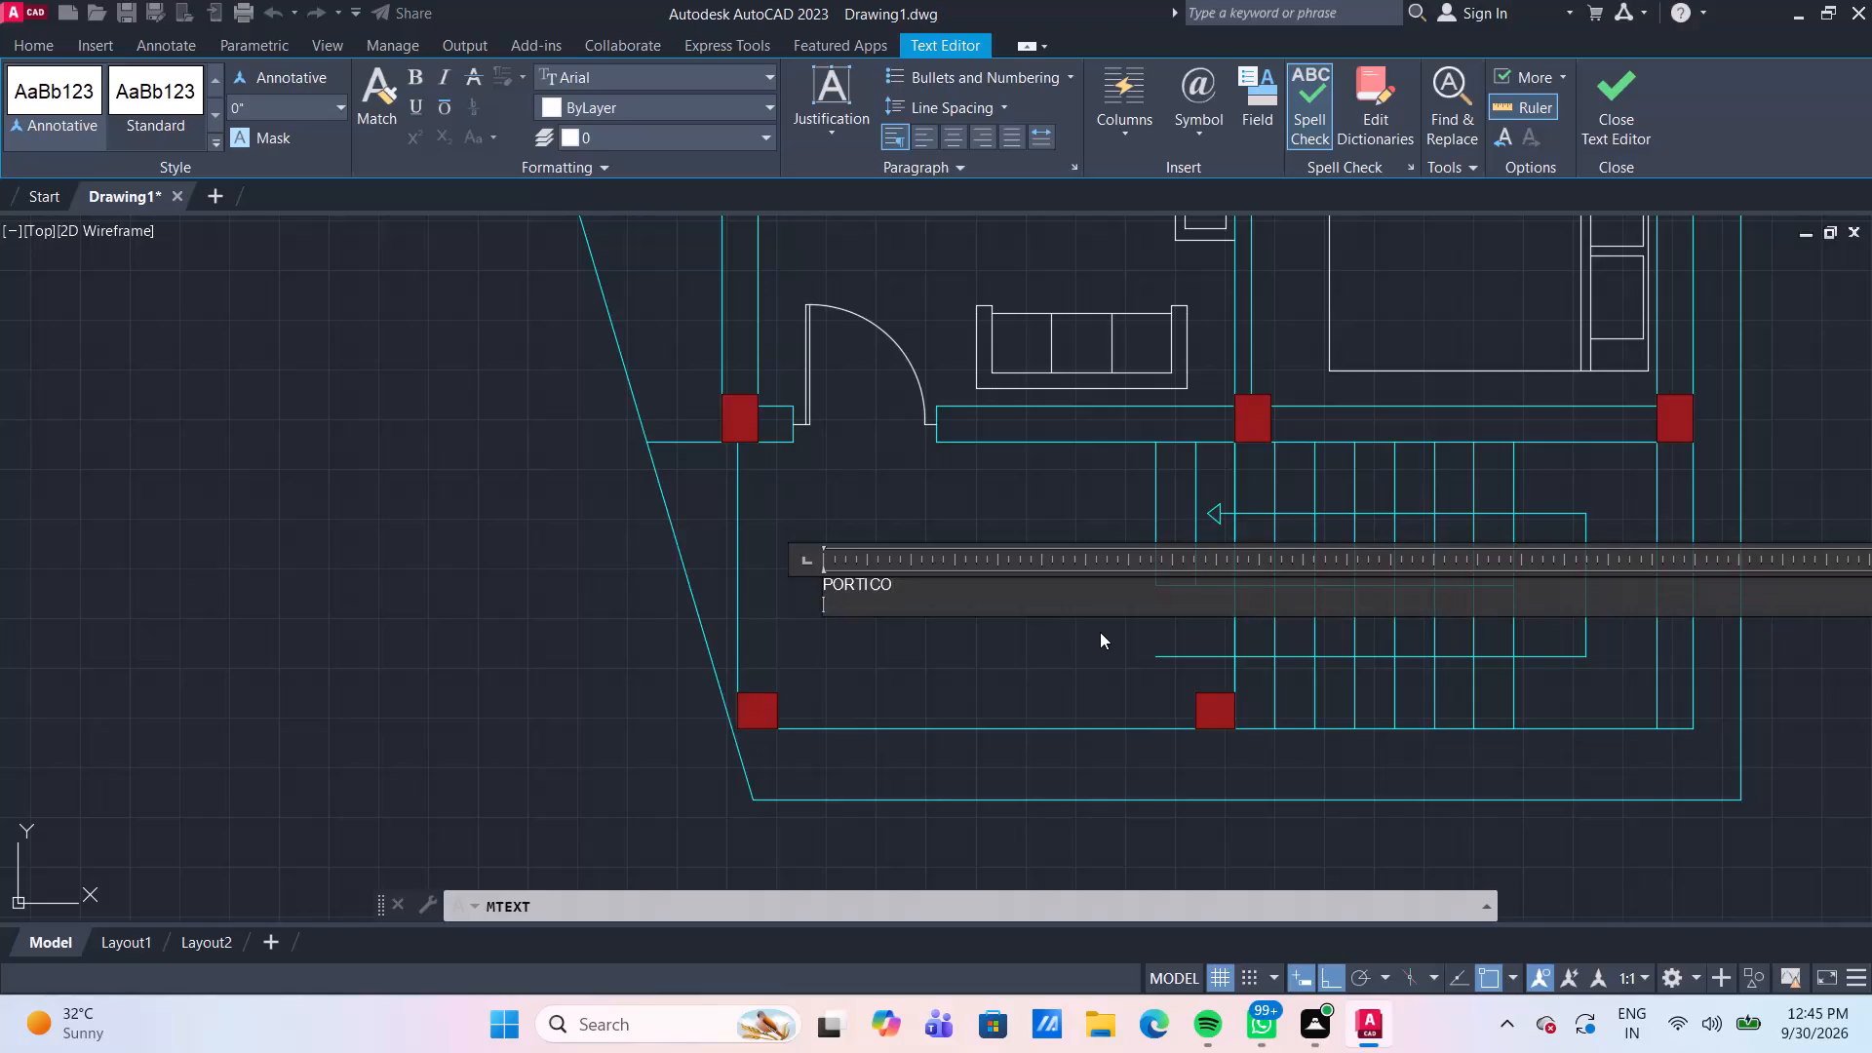
type("11'3\"")
key("space")
type("X")
key("space")
type("6'0\"")
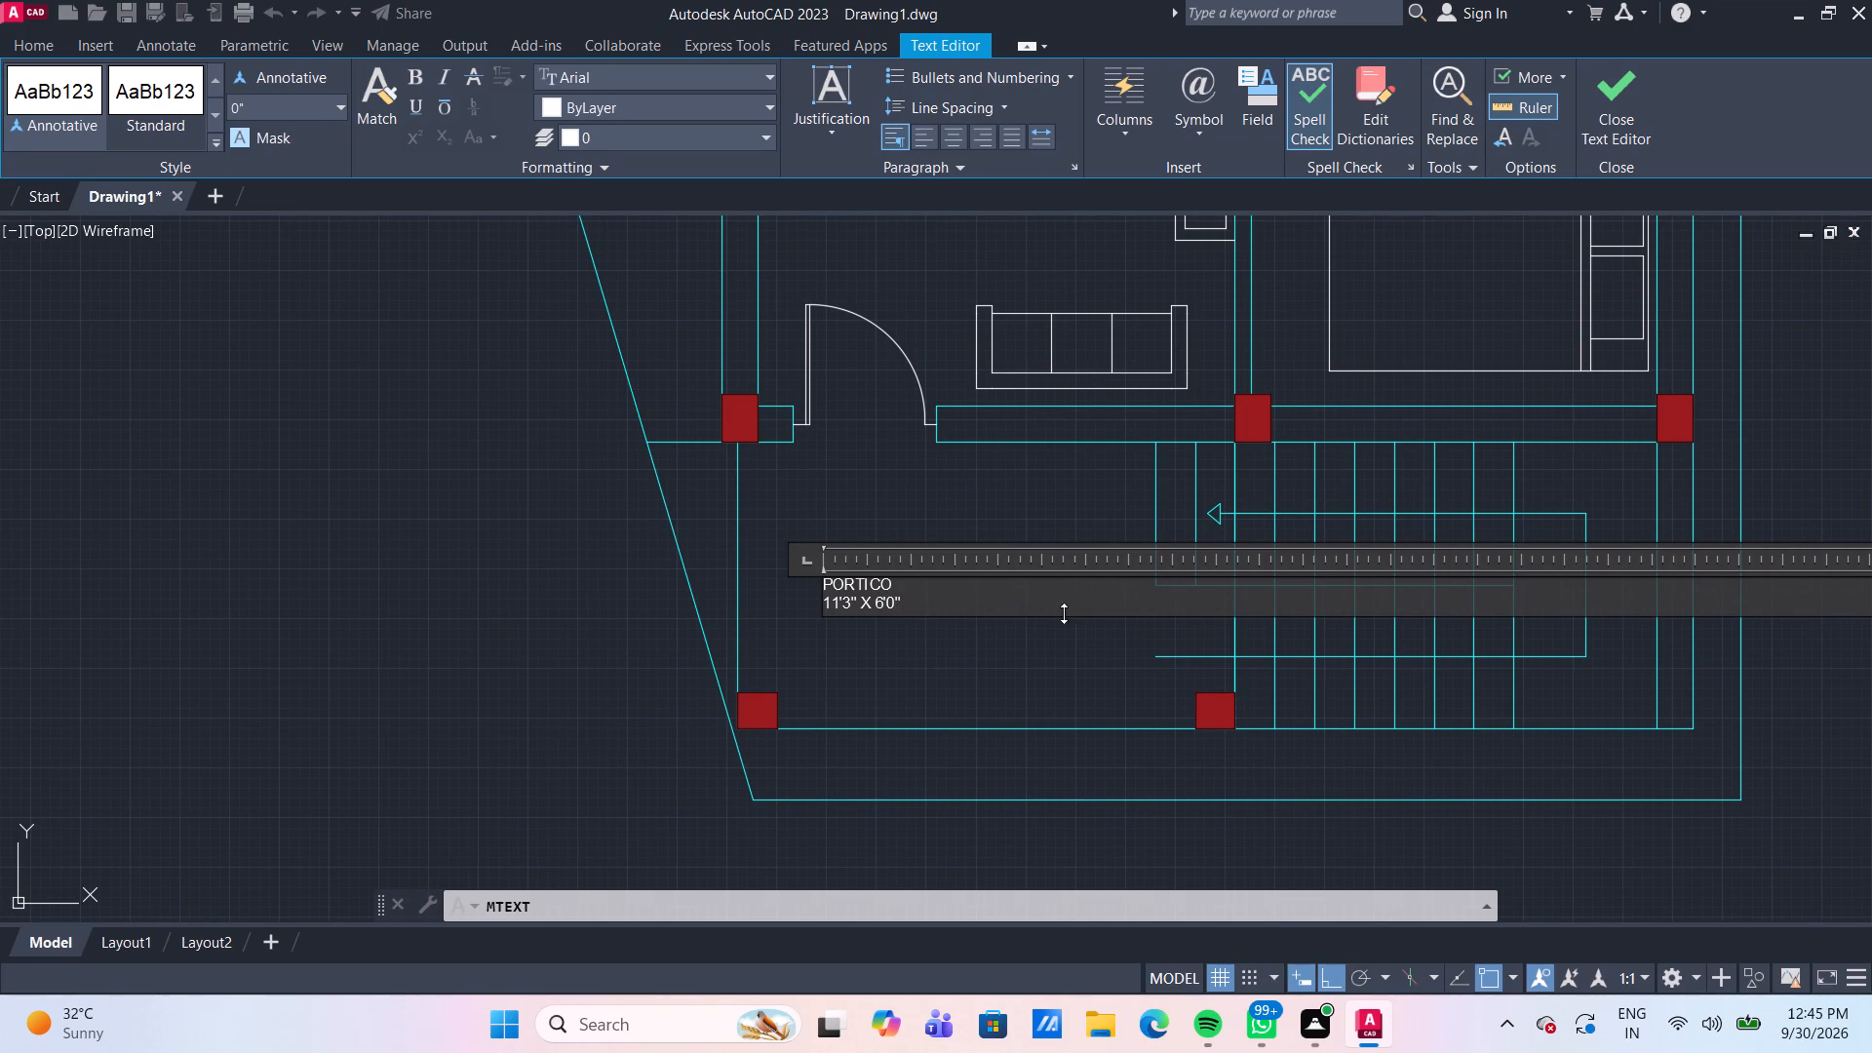
Set the height of all text in the portico label to 8" and finish editing it.
left_click(1033, 598)
key("ctrl+a")
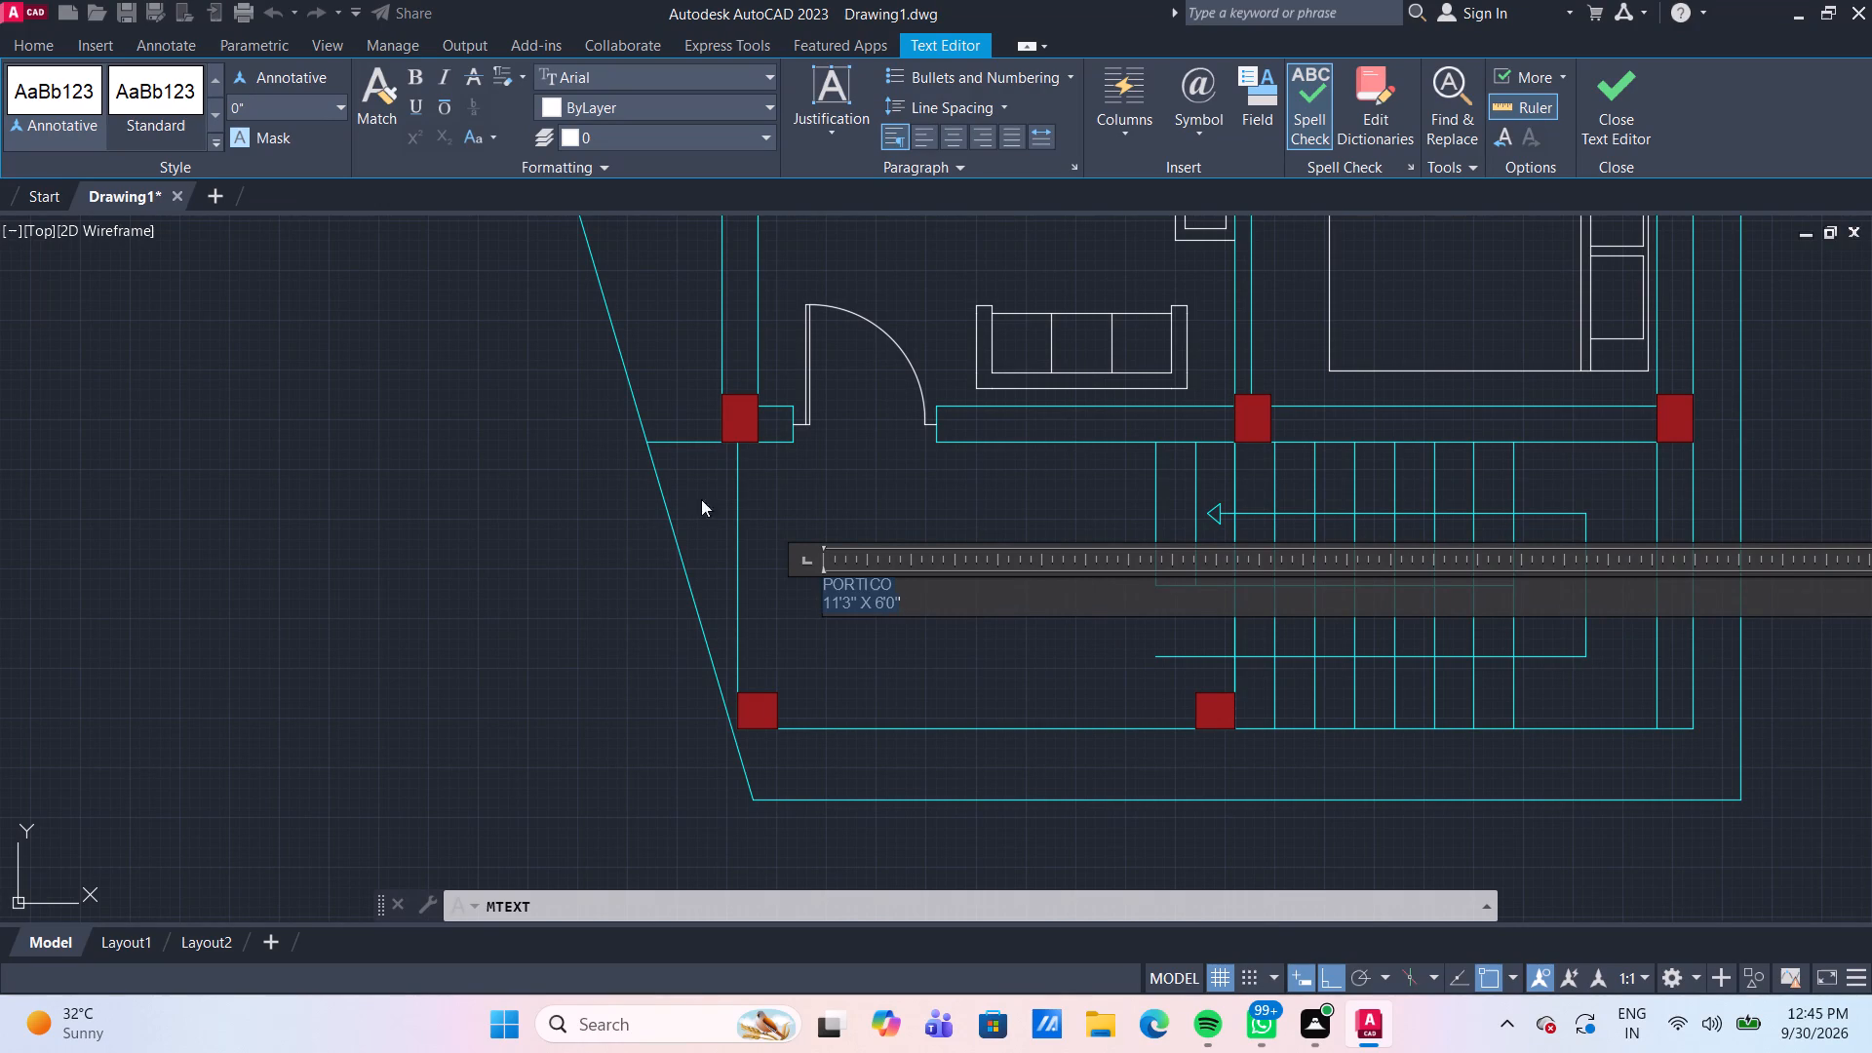
left_click(275, 116)
type("8\"")
key("Return")
left_click(351, 359)
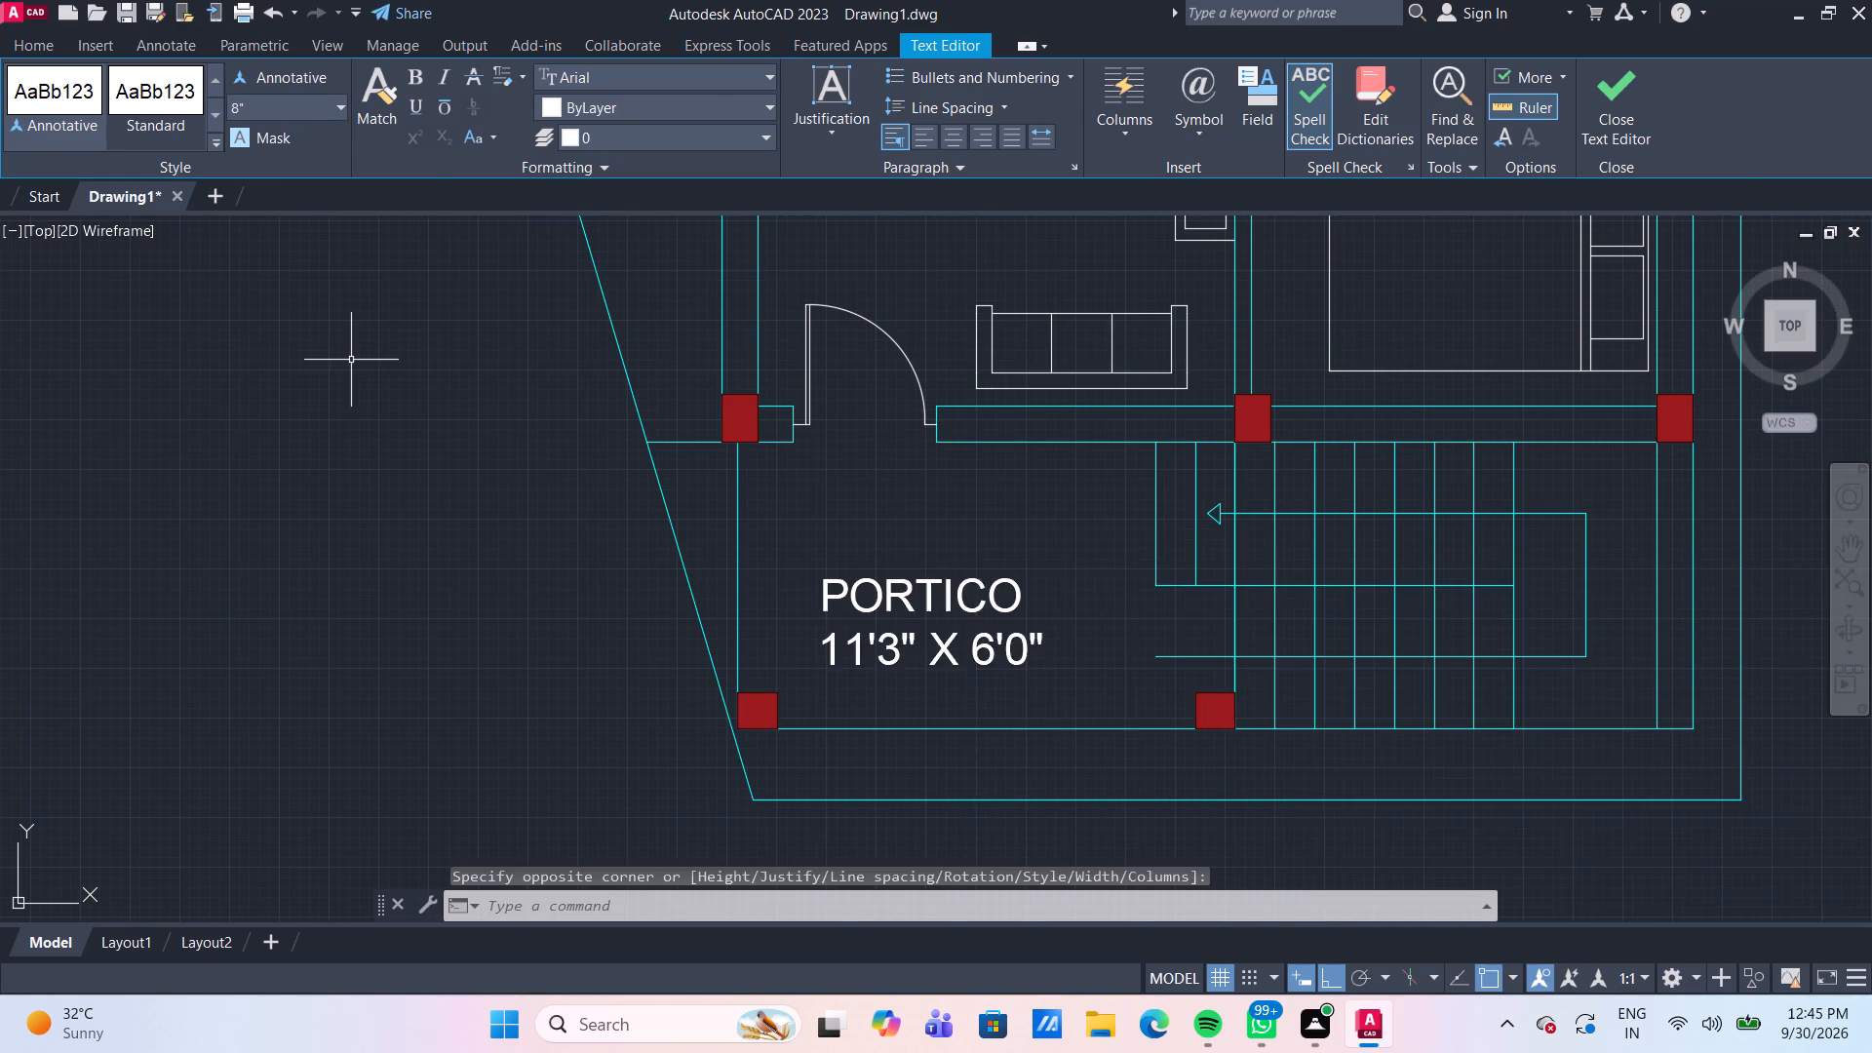
Copy the portico label, with ortho mode off, onto the bed in the lower bedroom beside the living area.
scroll(351, 360, "down", 2)
scroll(593, 489, "up", 2)
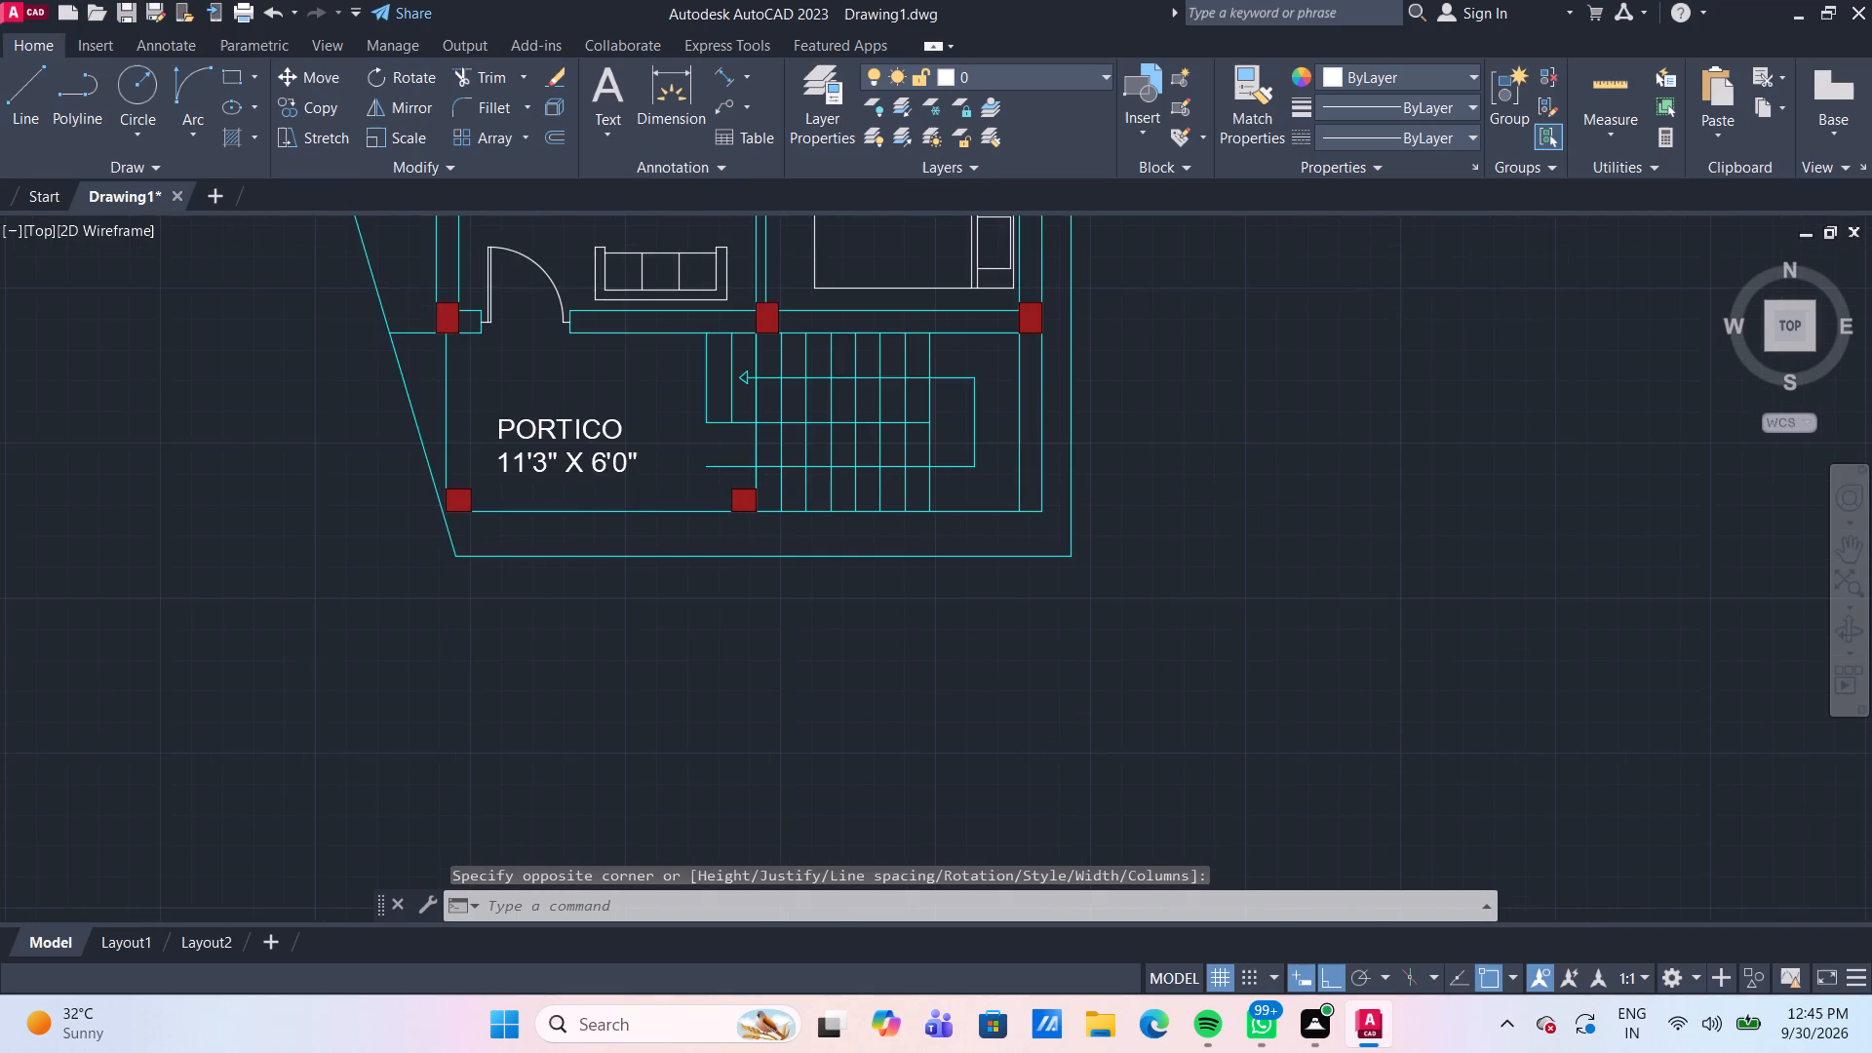
middle_click_drag(598, 442, 647, 434)
scroll(643, 434, "up", 1)
scroll(604, 386, "down", 2)
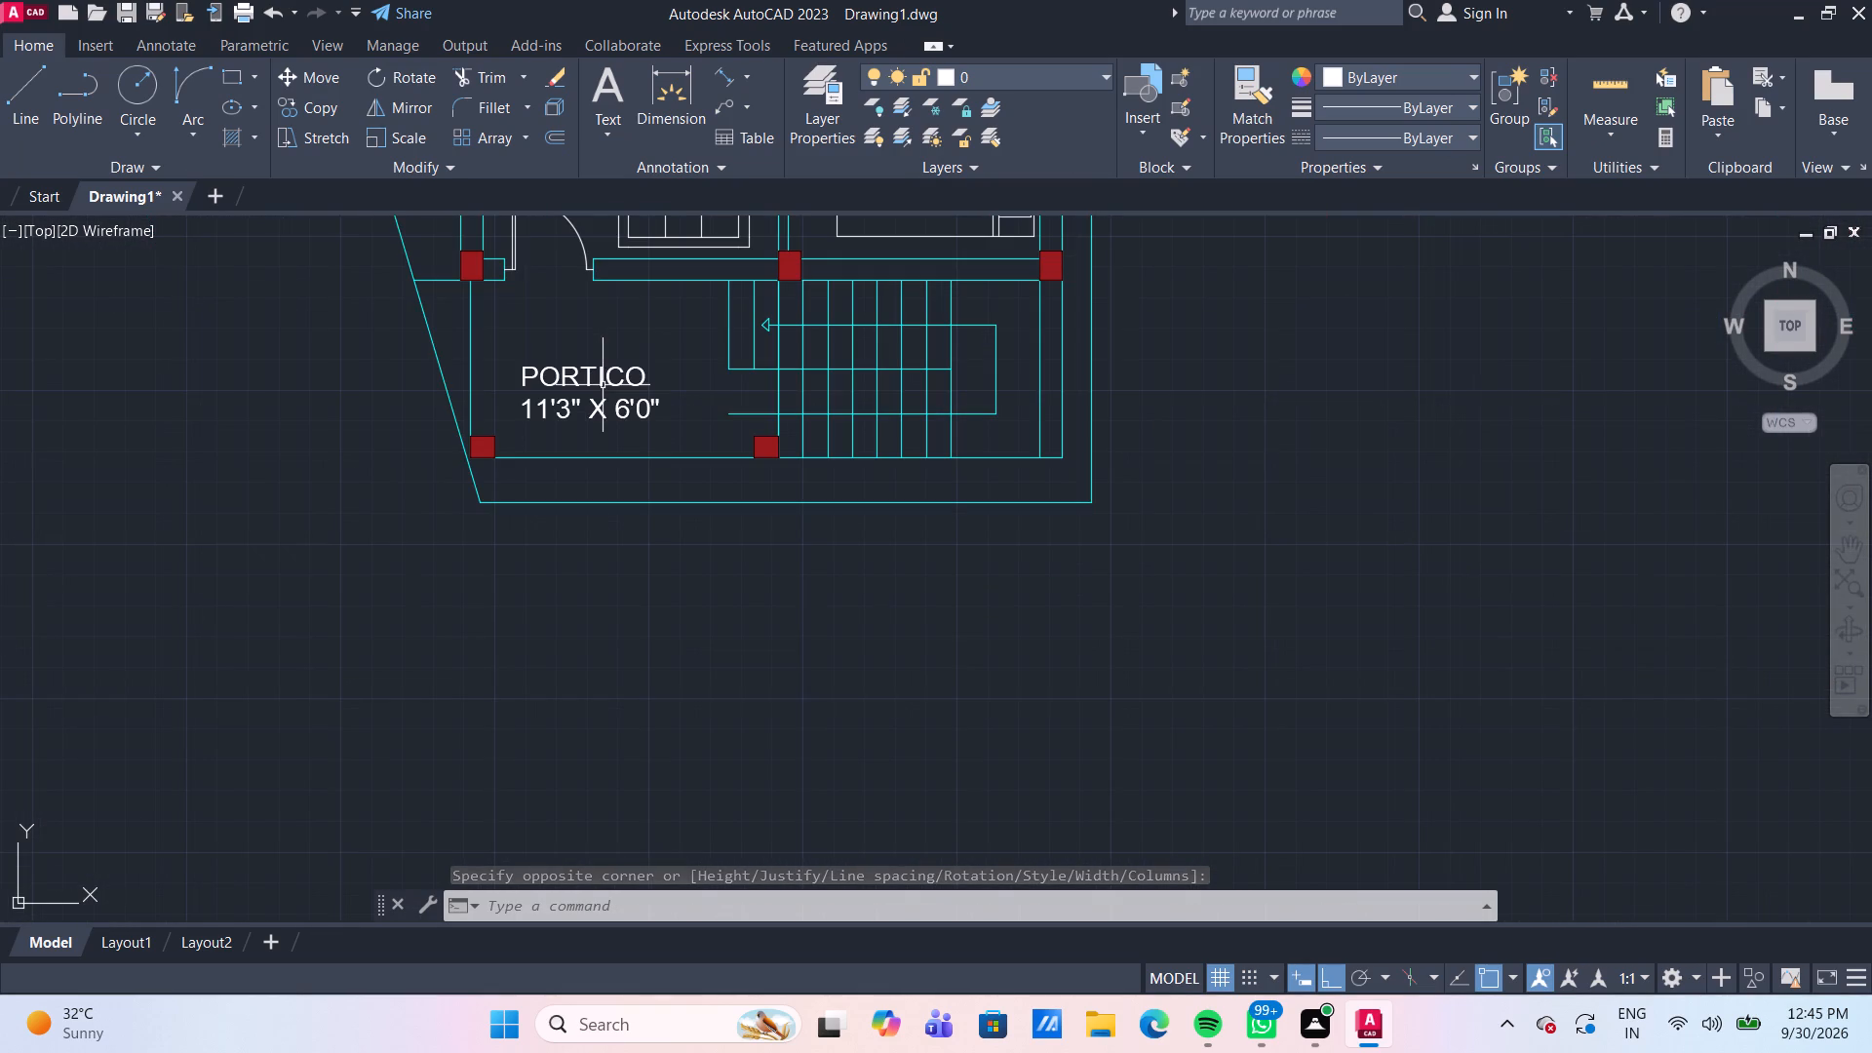
left_click(596, 377)
left_click(584, 370)
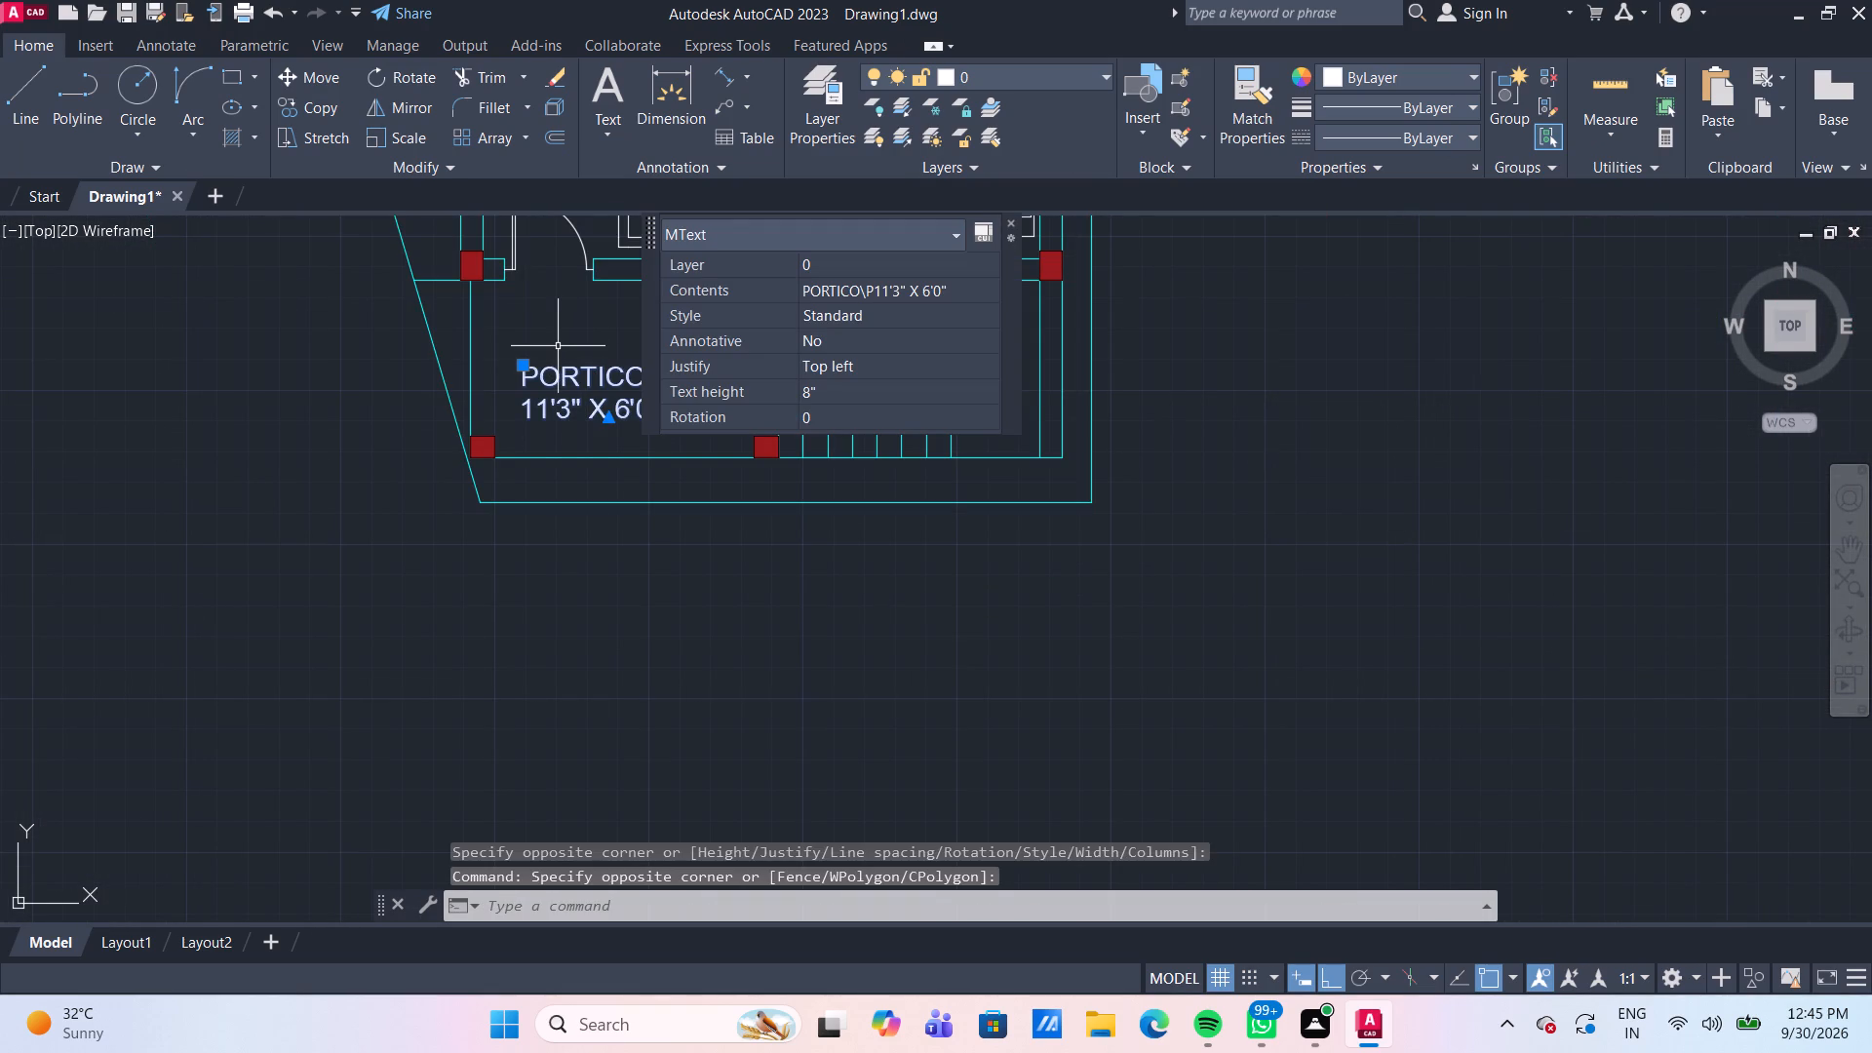
type("CO")
key("Return")
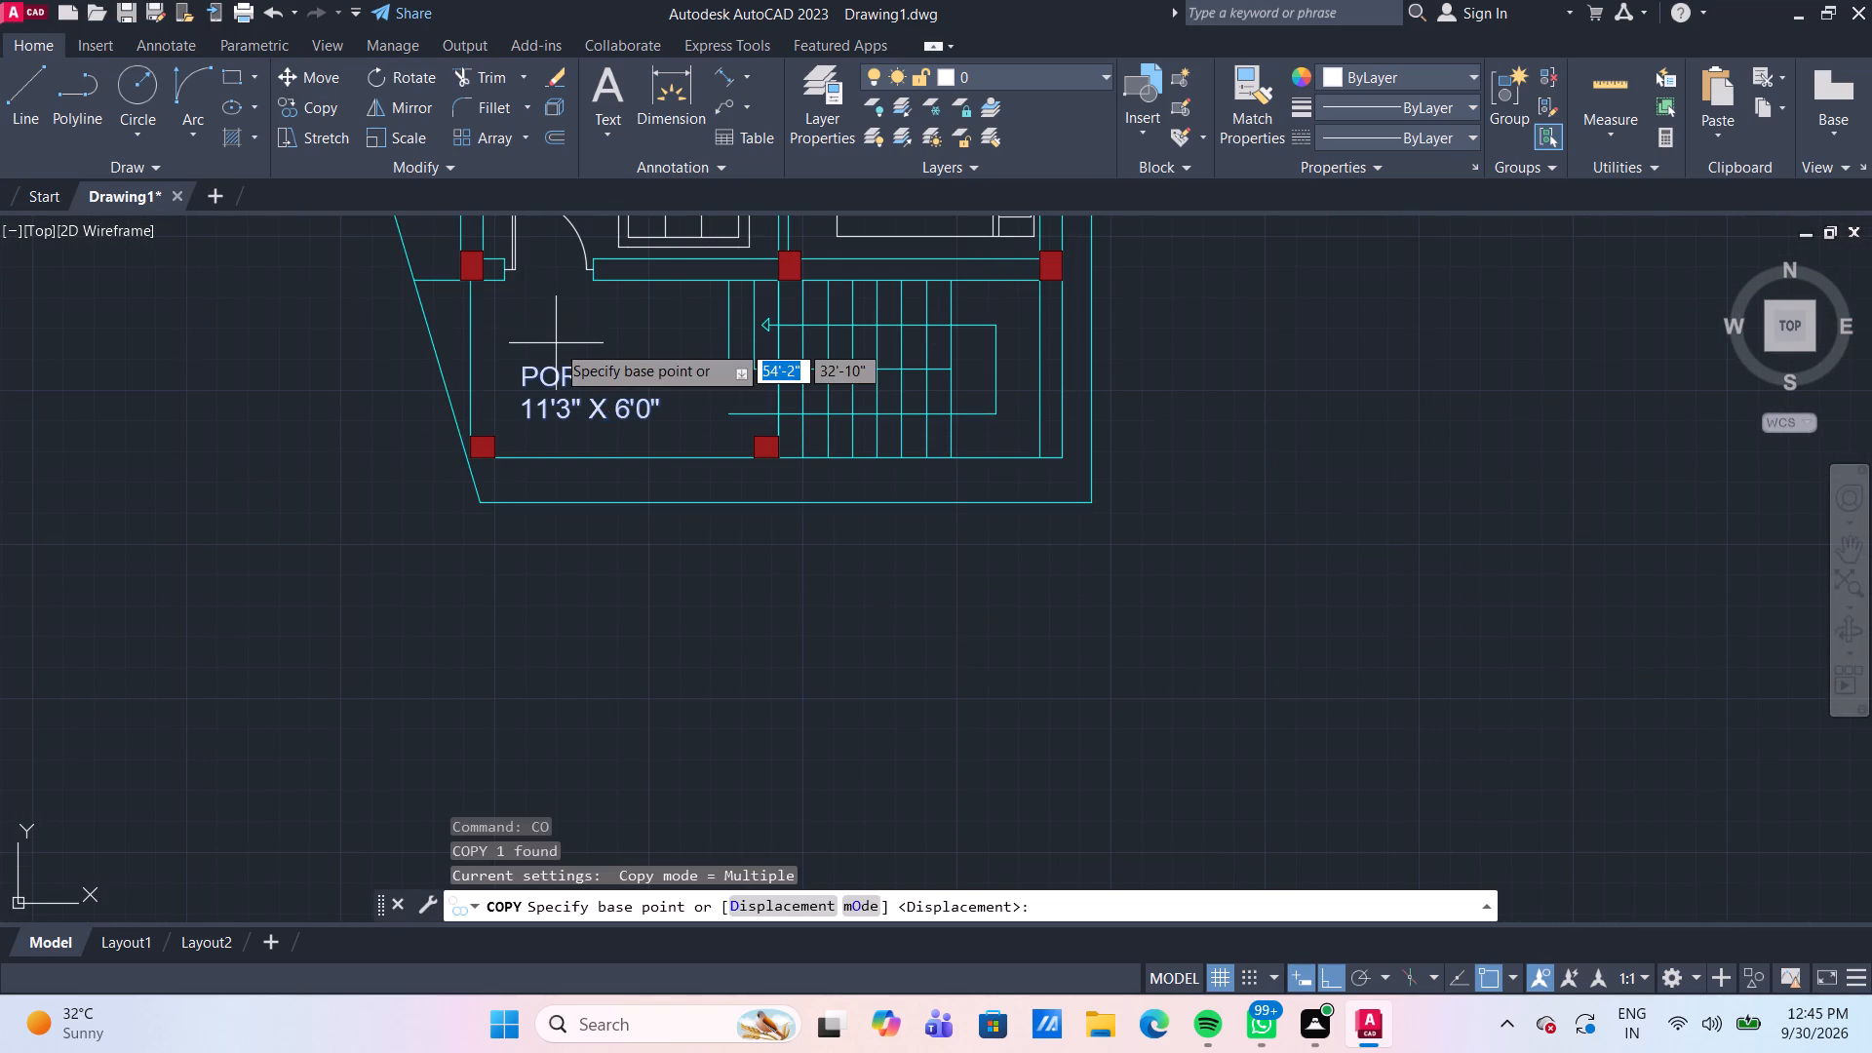
scroll(579, 380, "up", 1)
left_click(568, 377)
scroll(568, 377, "down", 2)
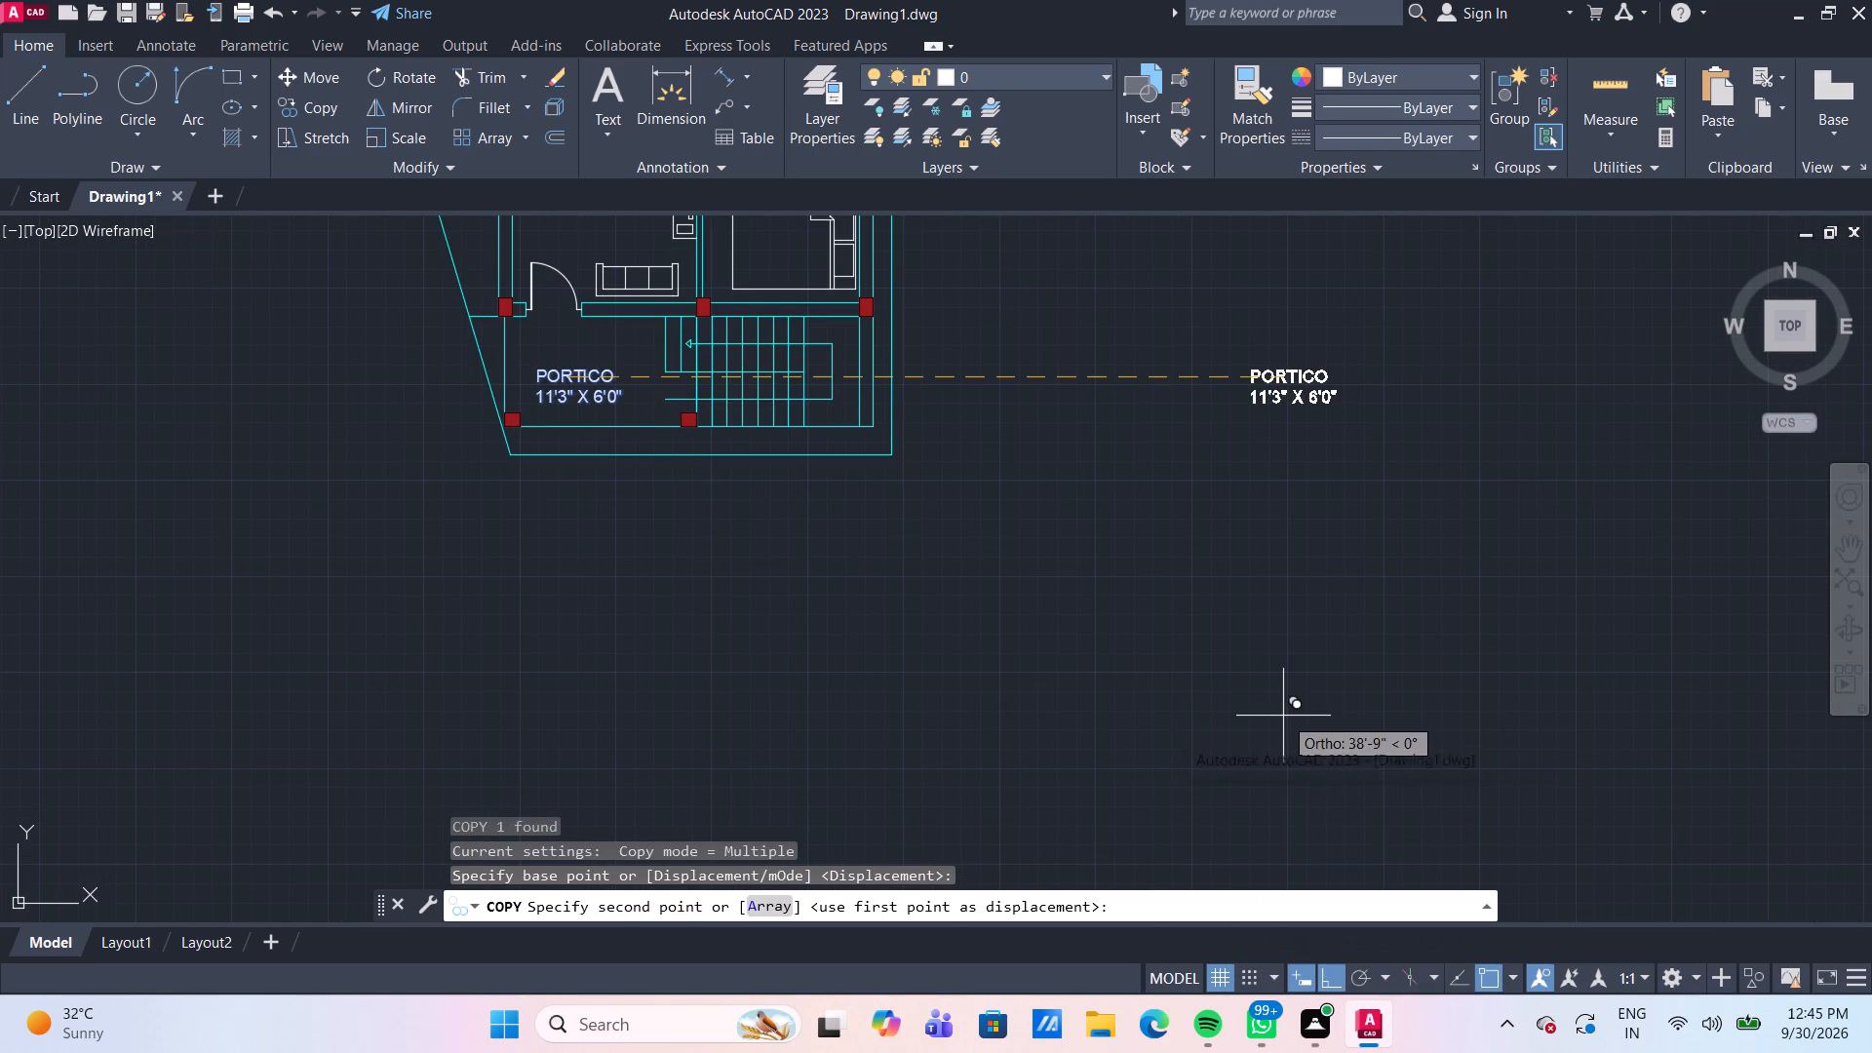
left_click(1334, 972)
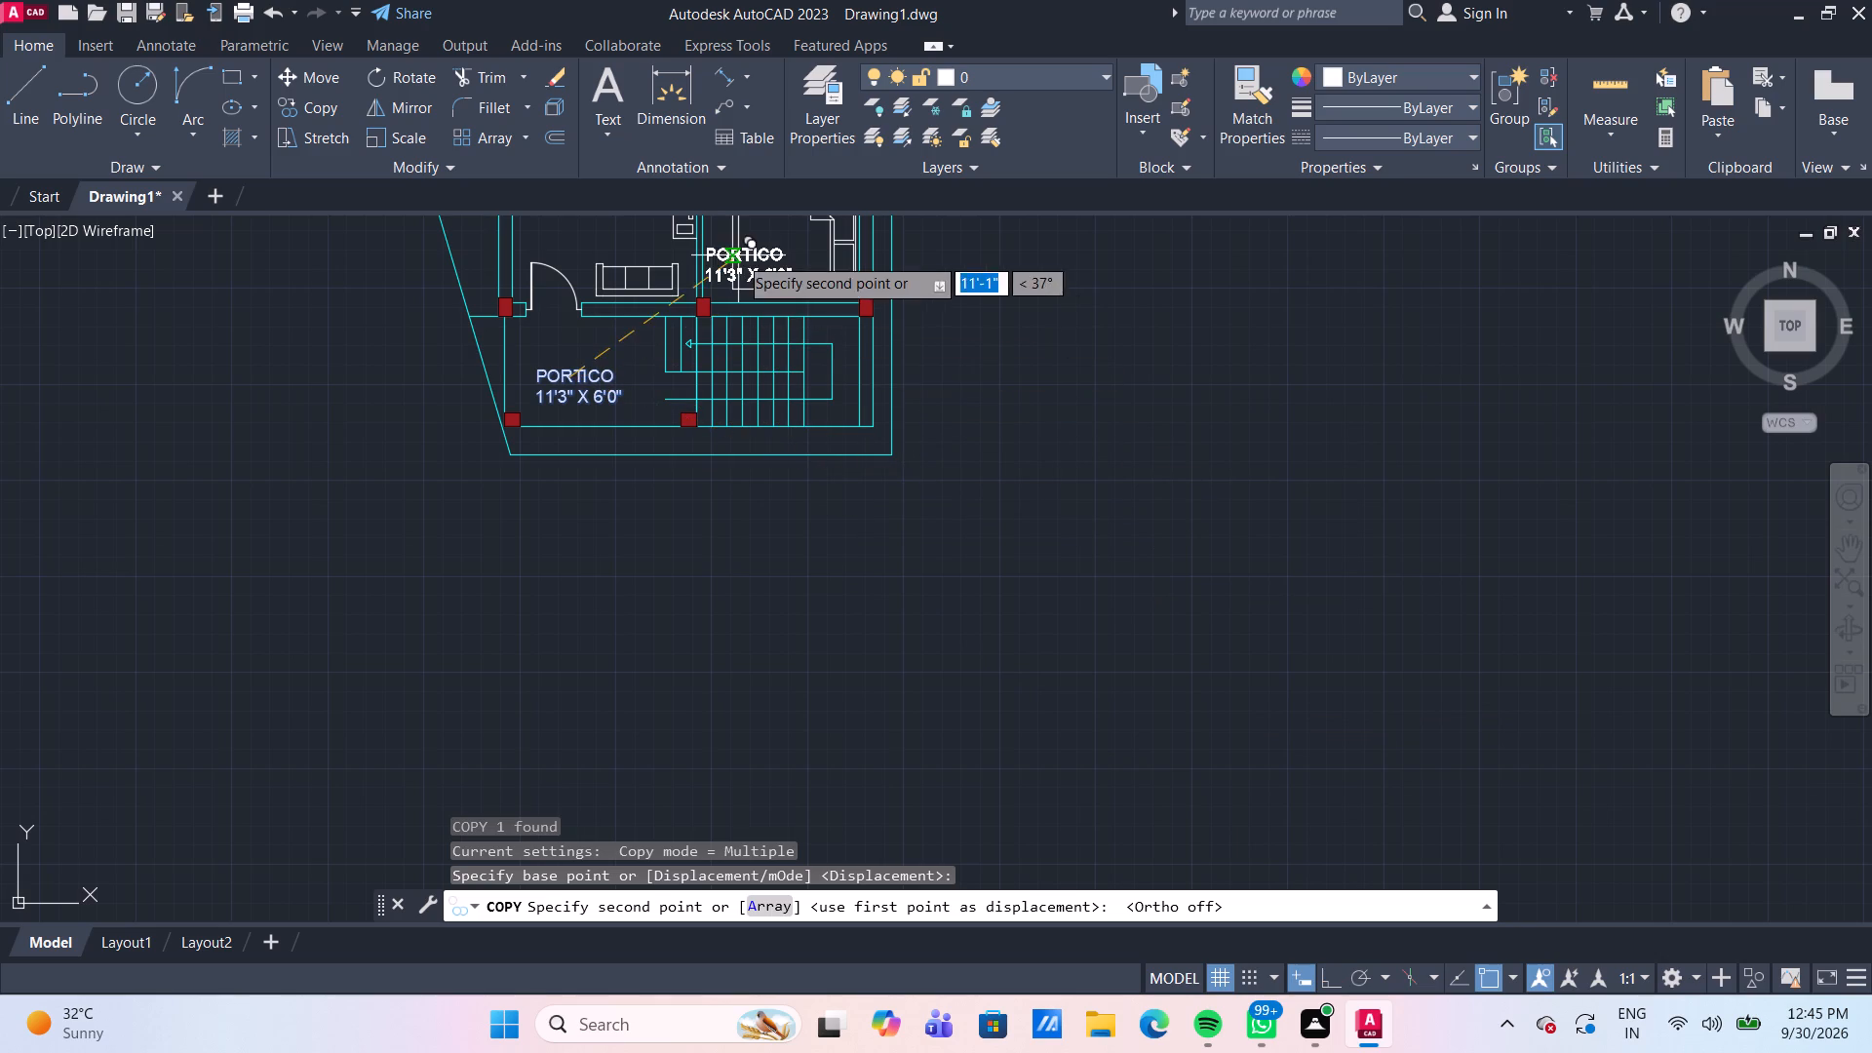
middle_click_drag(738, 255, 725, 478)
scroll(733, 475, "up", 2)
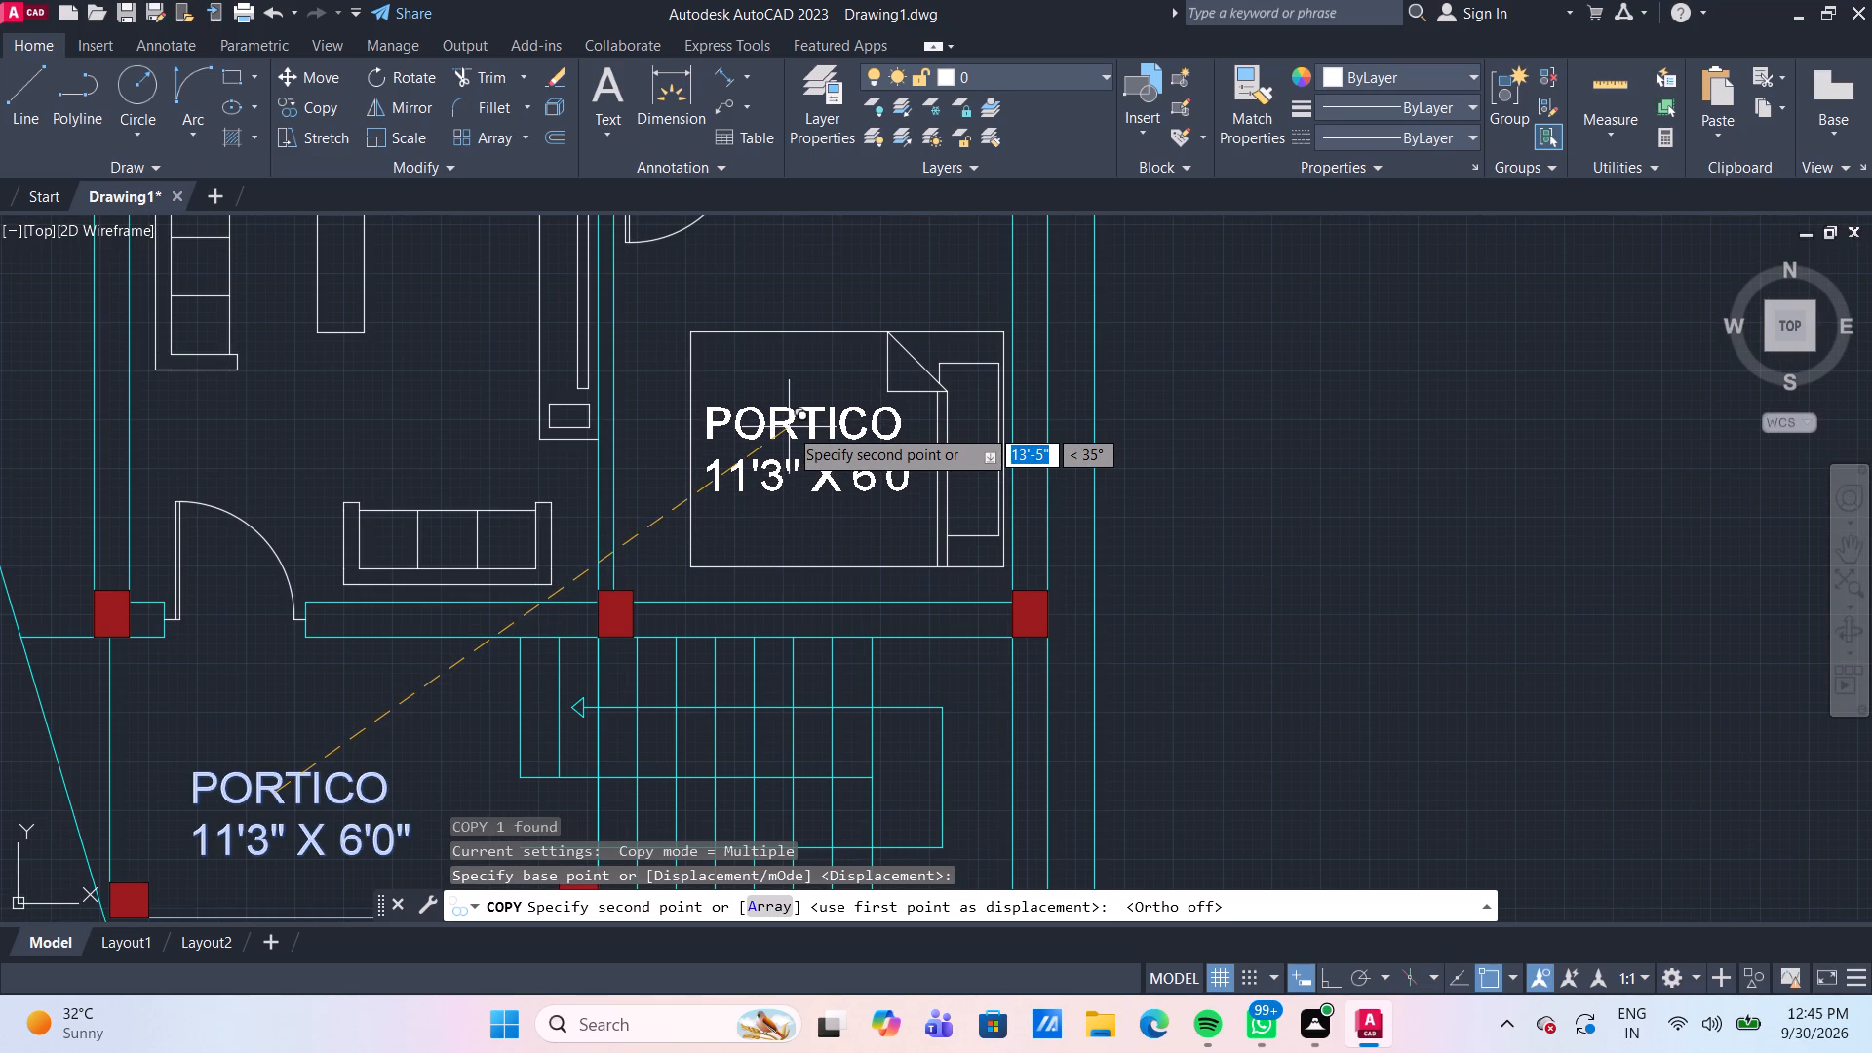
left_click(779, 434)
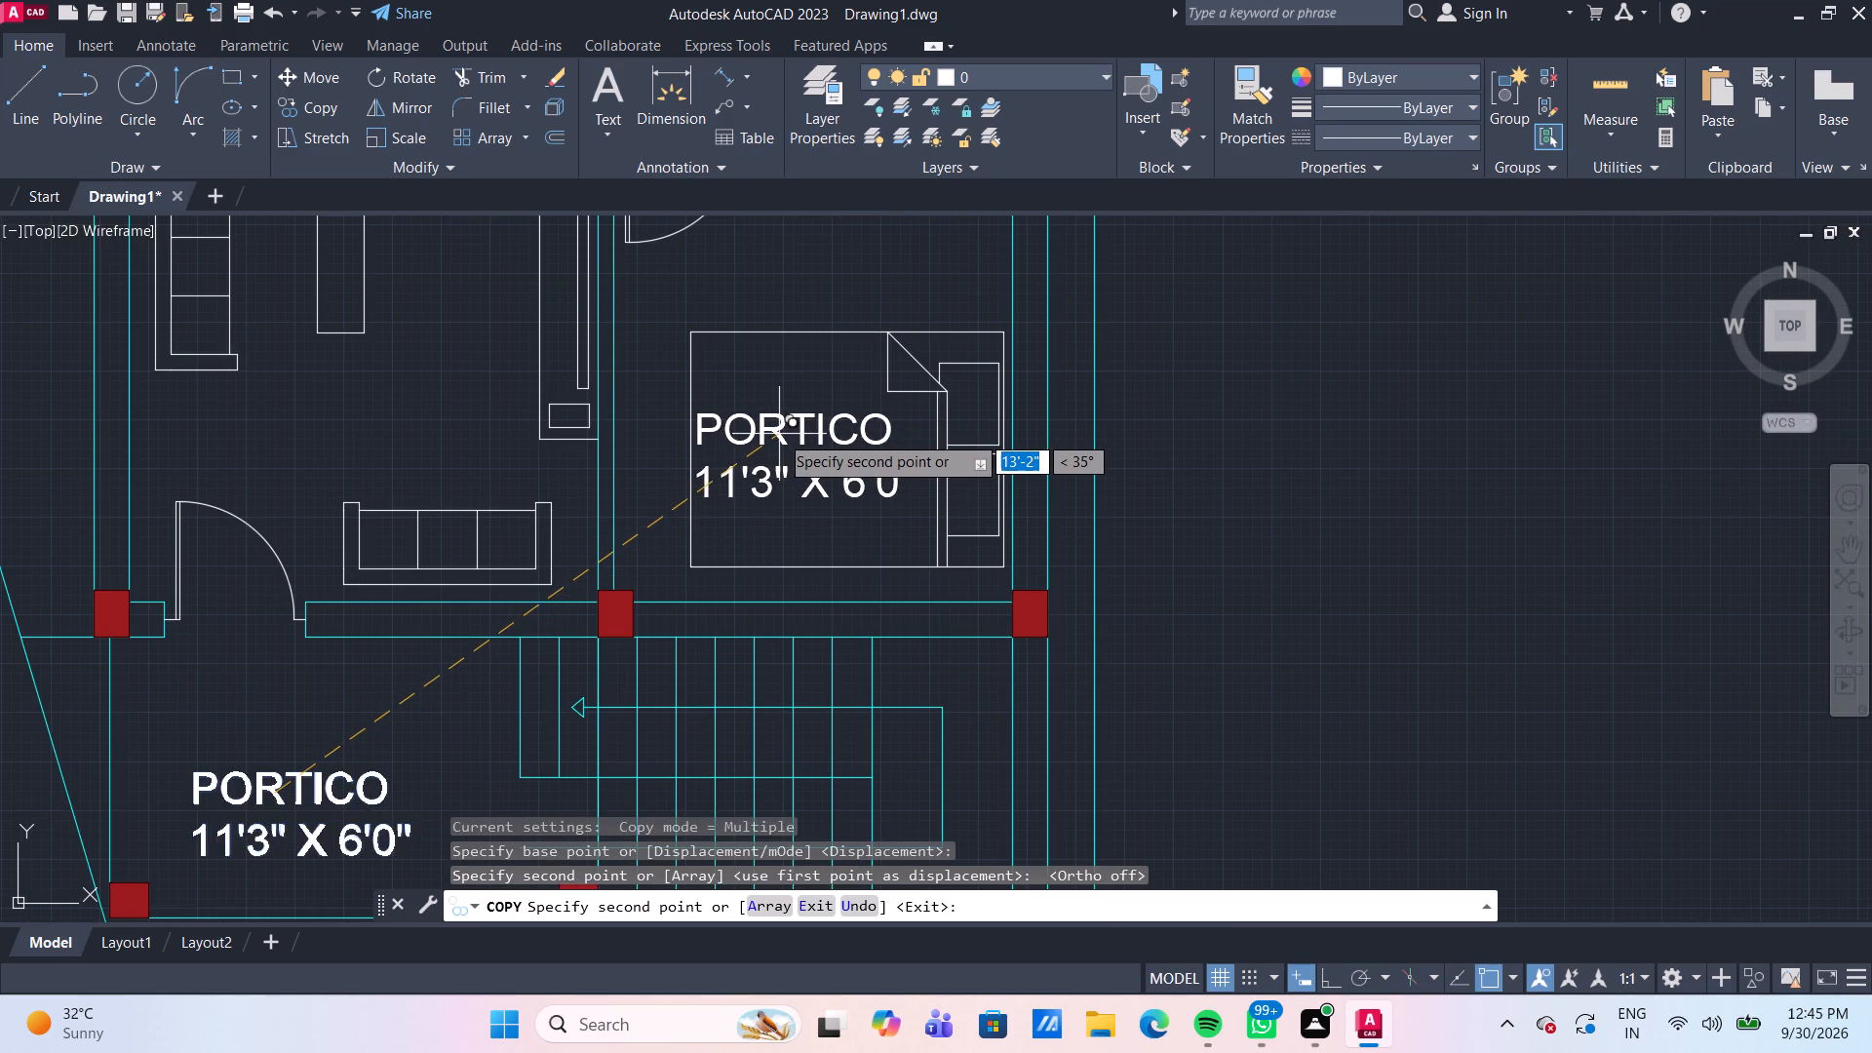
Place further copies of the label in the hall above the sofas and in the open side strip along the slanted boundary.
scroll(779, 434, "down", 2)
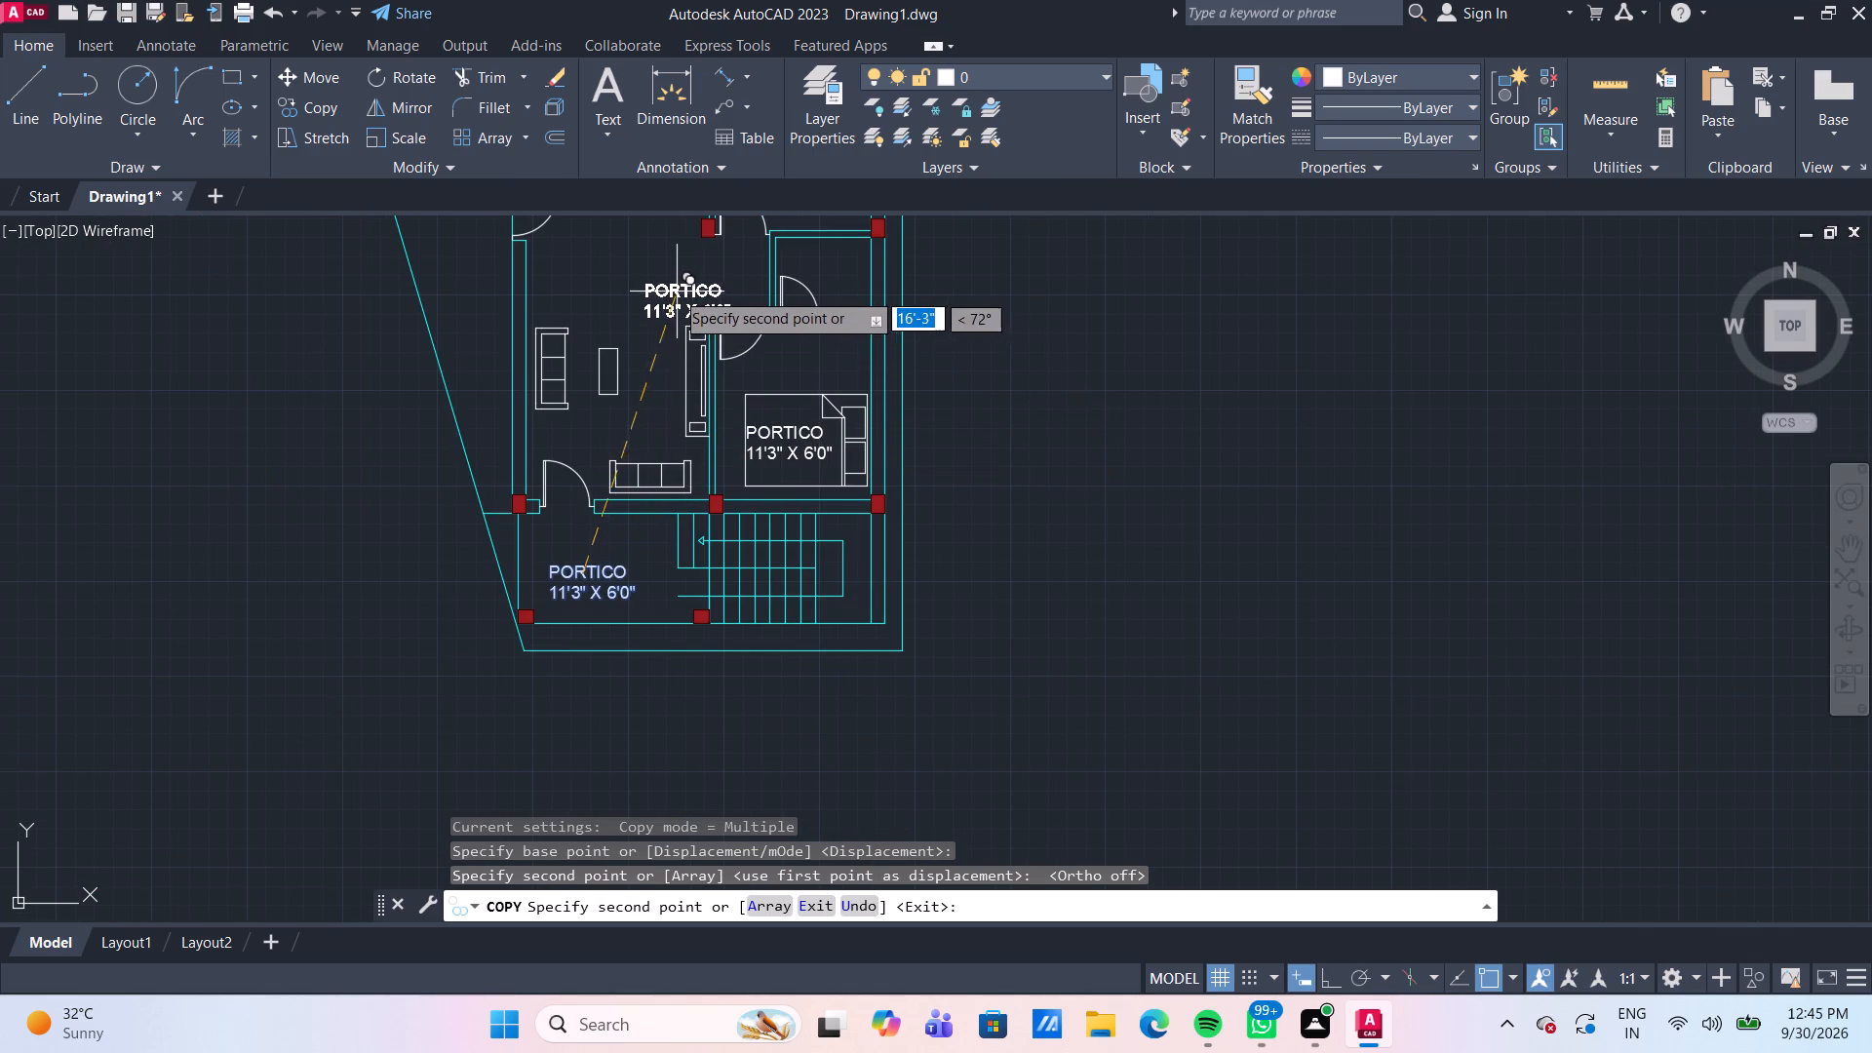
middle_click_drag(624, 262, 642, 362)
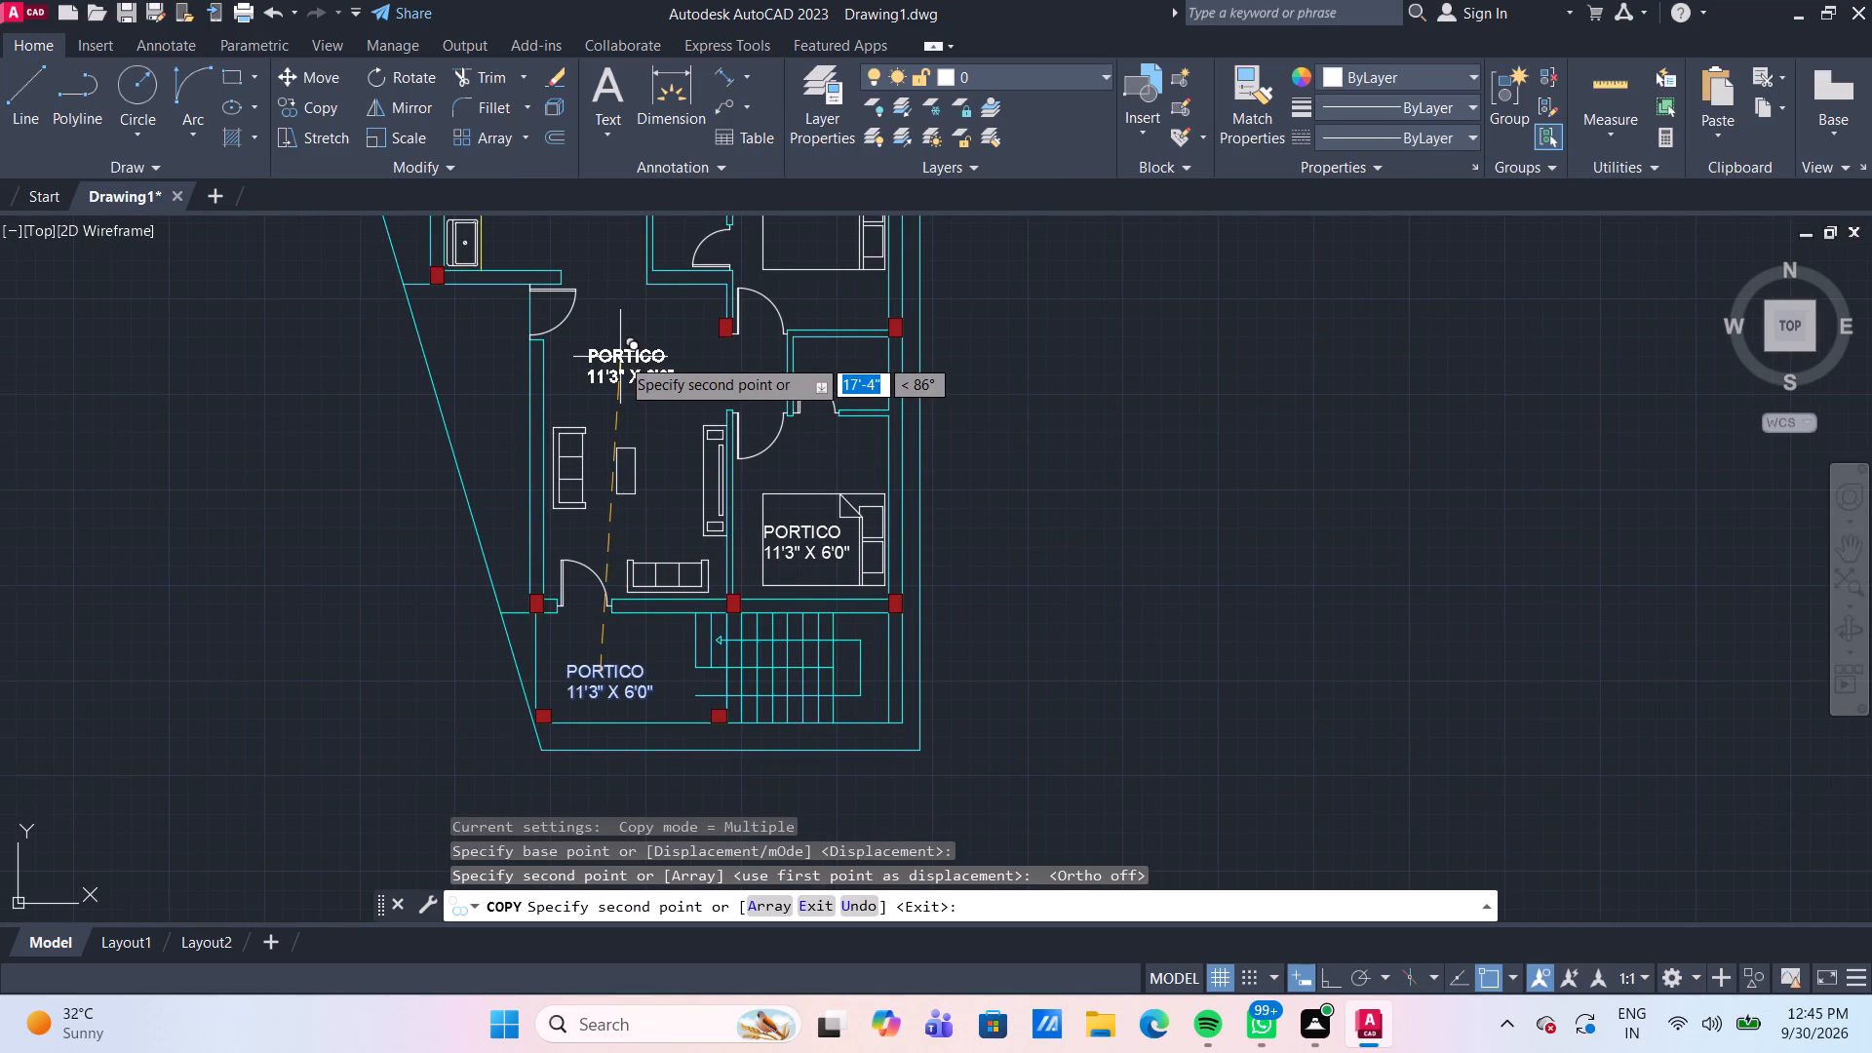
left_click(620, 357)
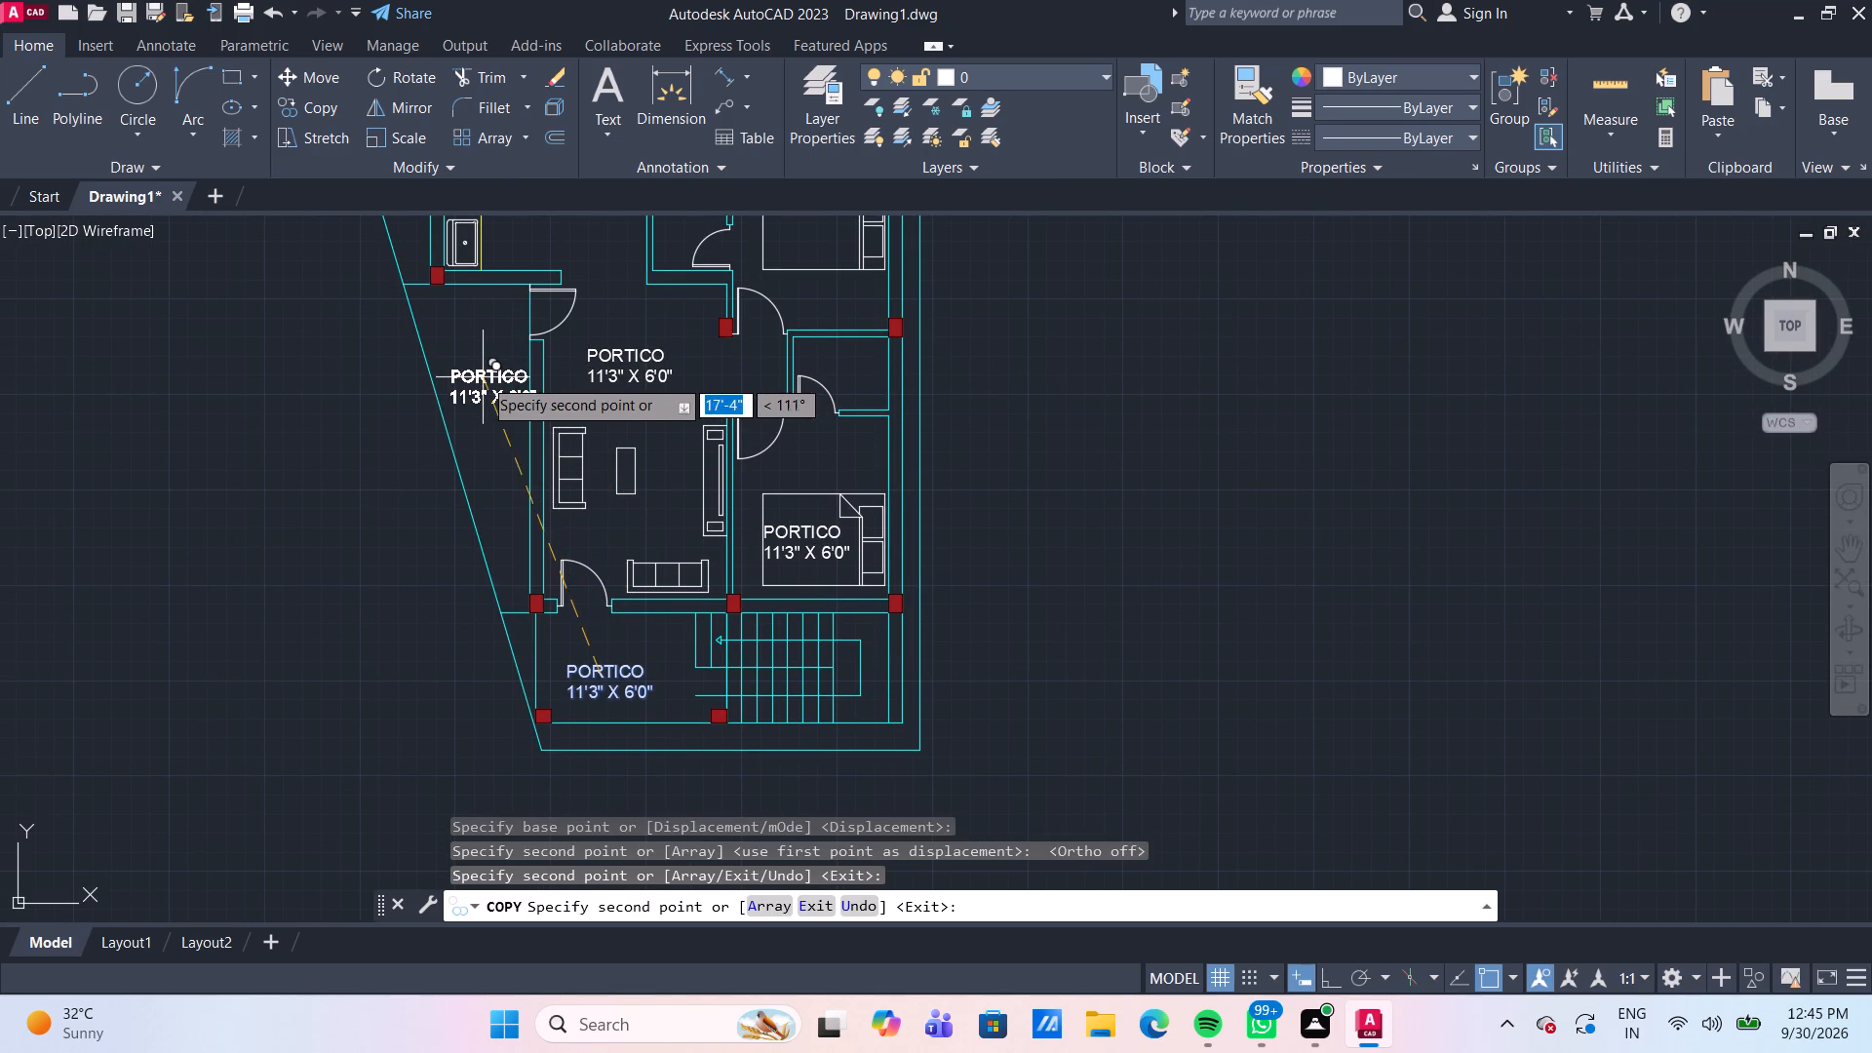
left_click(475, 375)
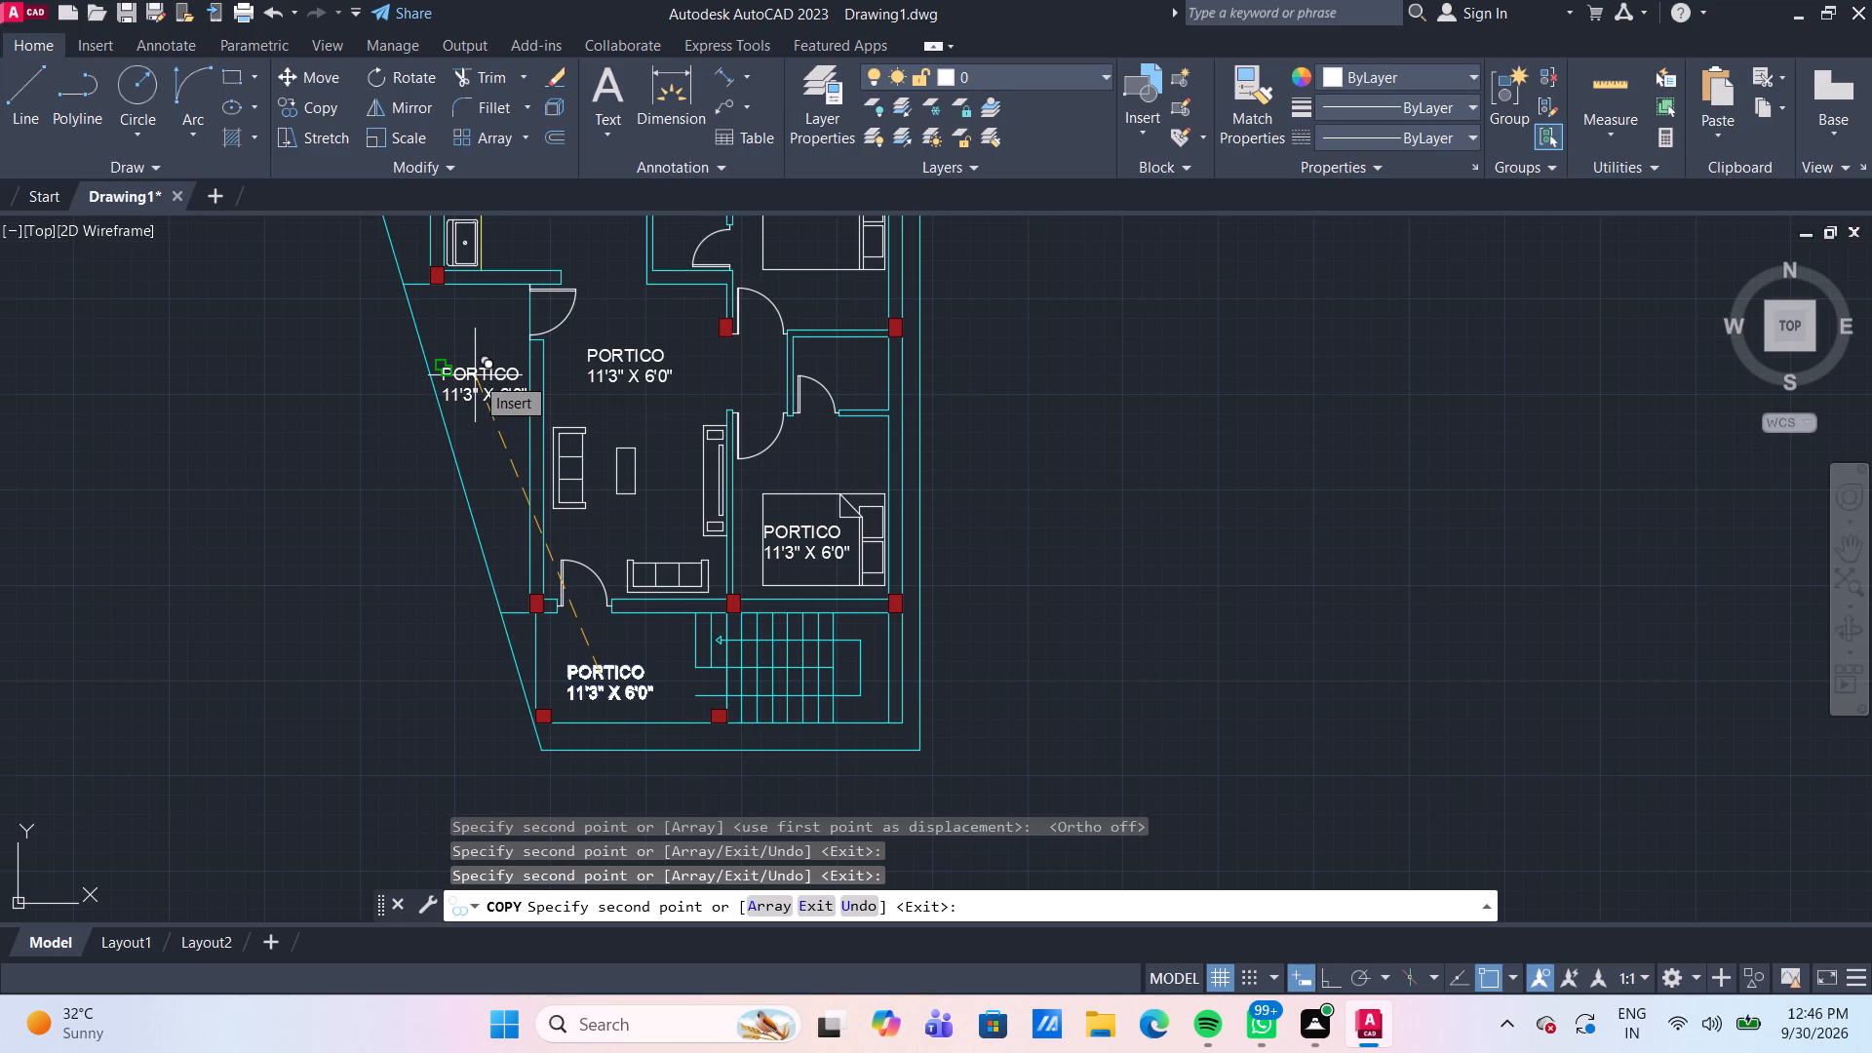
Place copies of the label in the small room between the bedrooms and on the upper bedroom's bed.
scroll(848, 341, "up", 2)
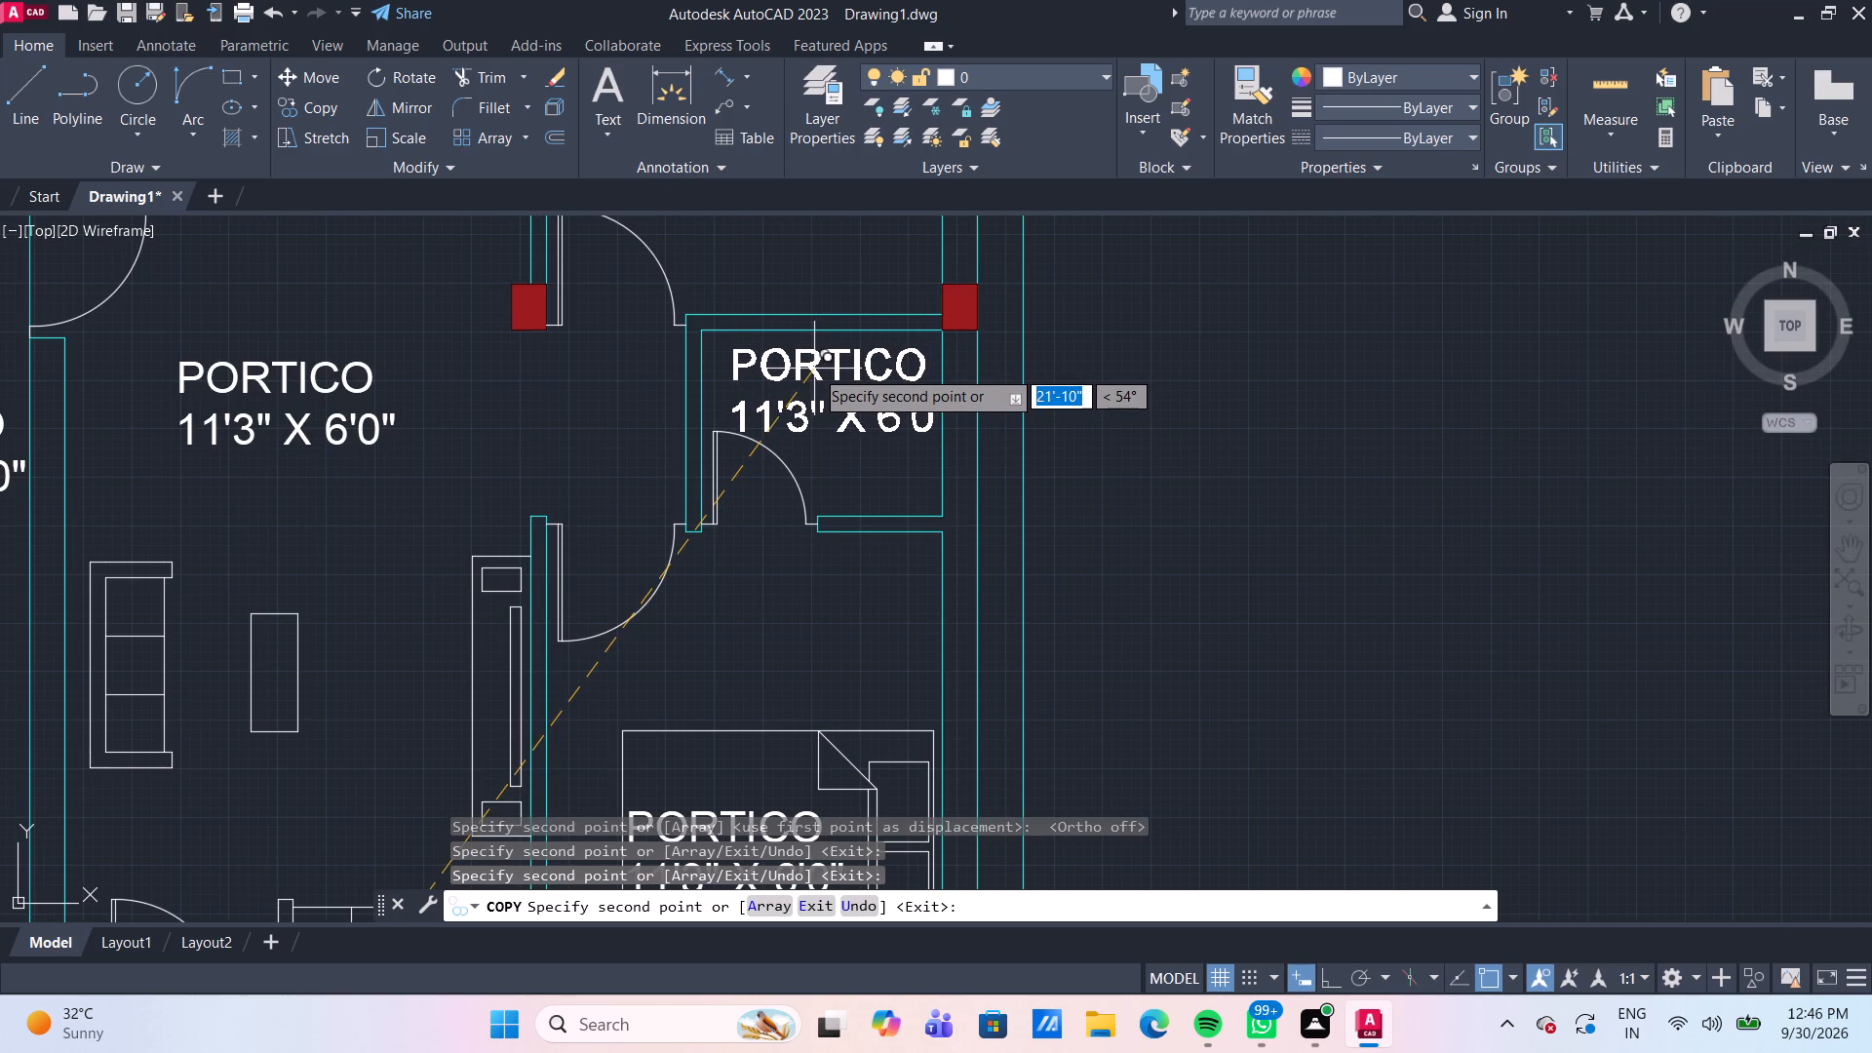
left_click(814, 369)
scroll(814, 369, "down", 2)
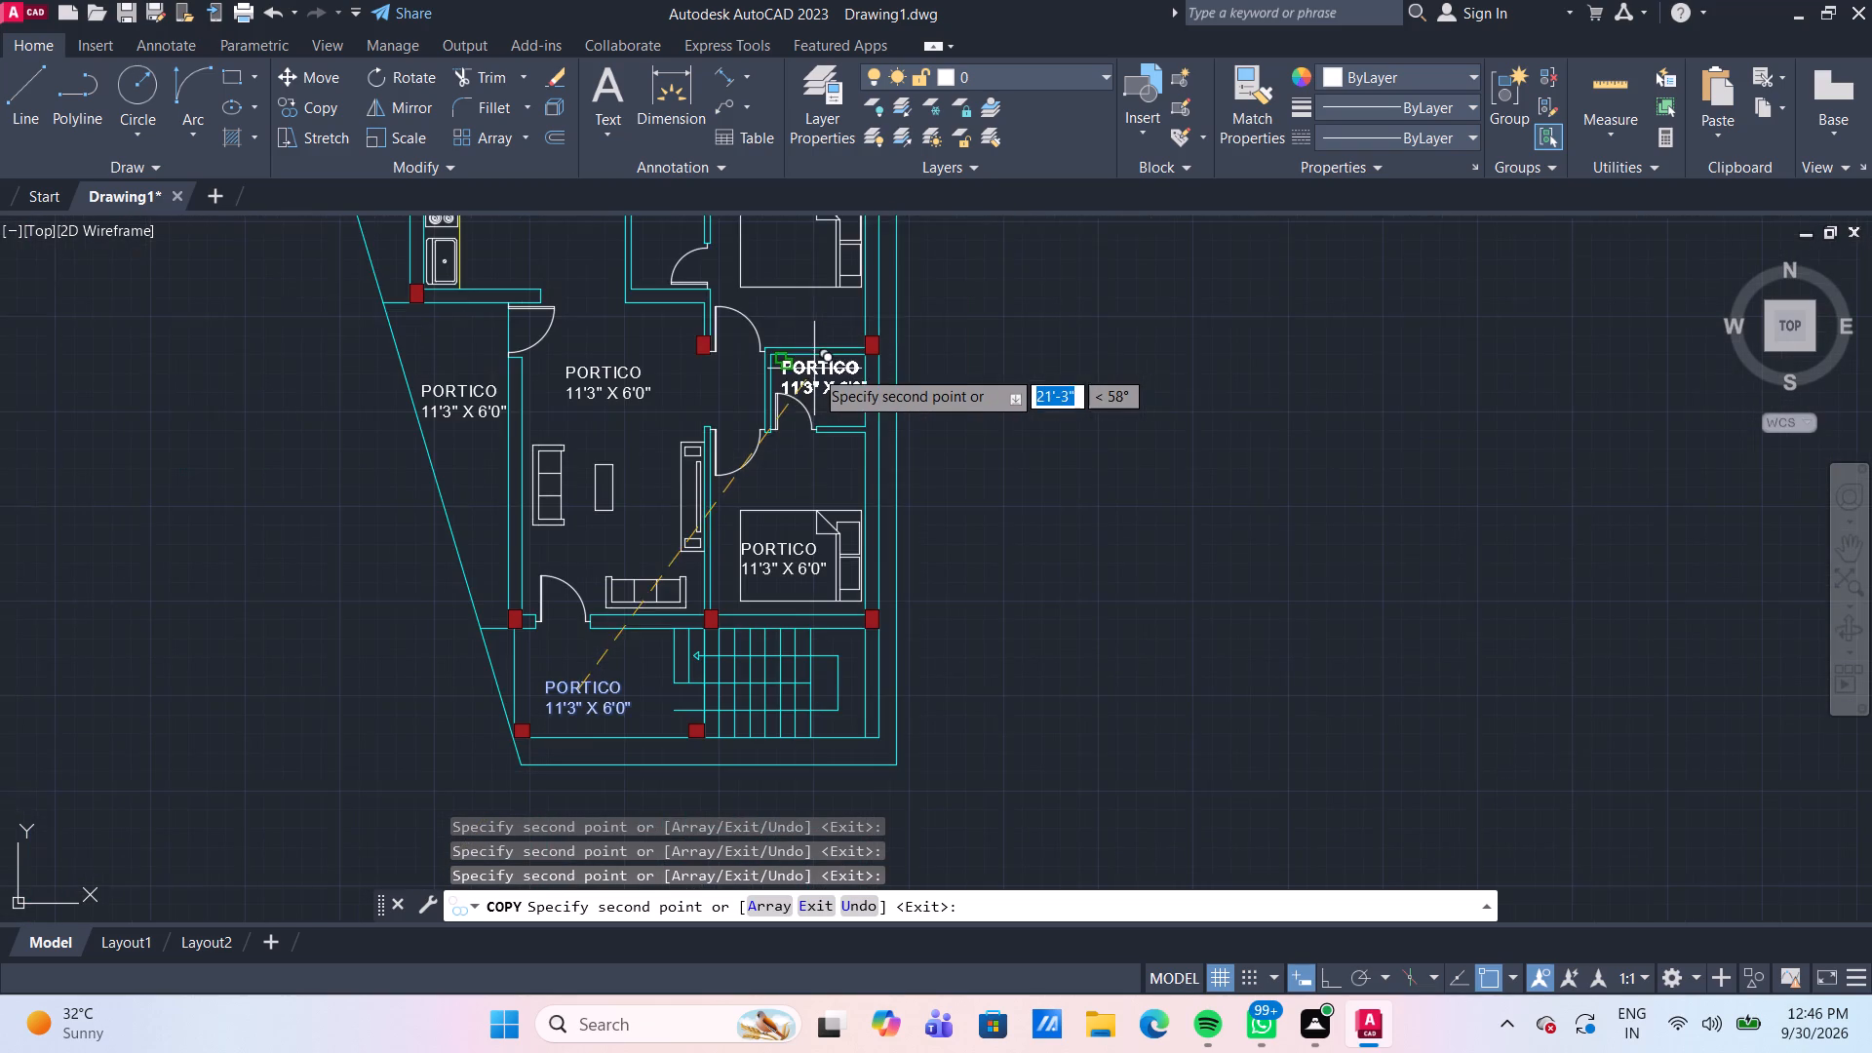
middle_click_drag(769, 261, 745, 462)
scroll(745, 462, "up", 2)
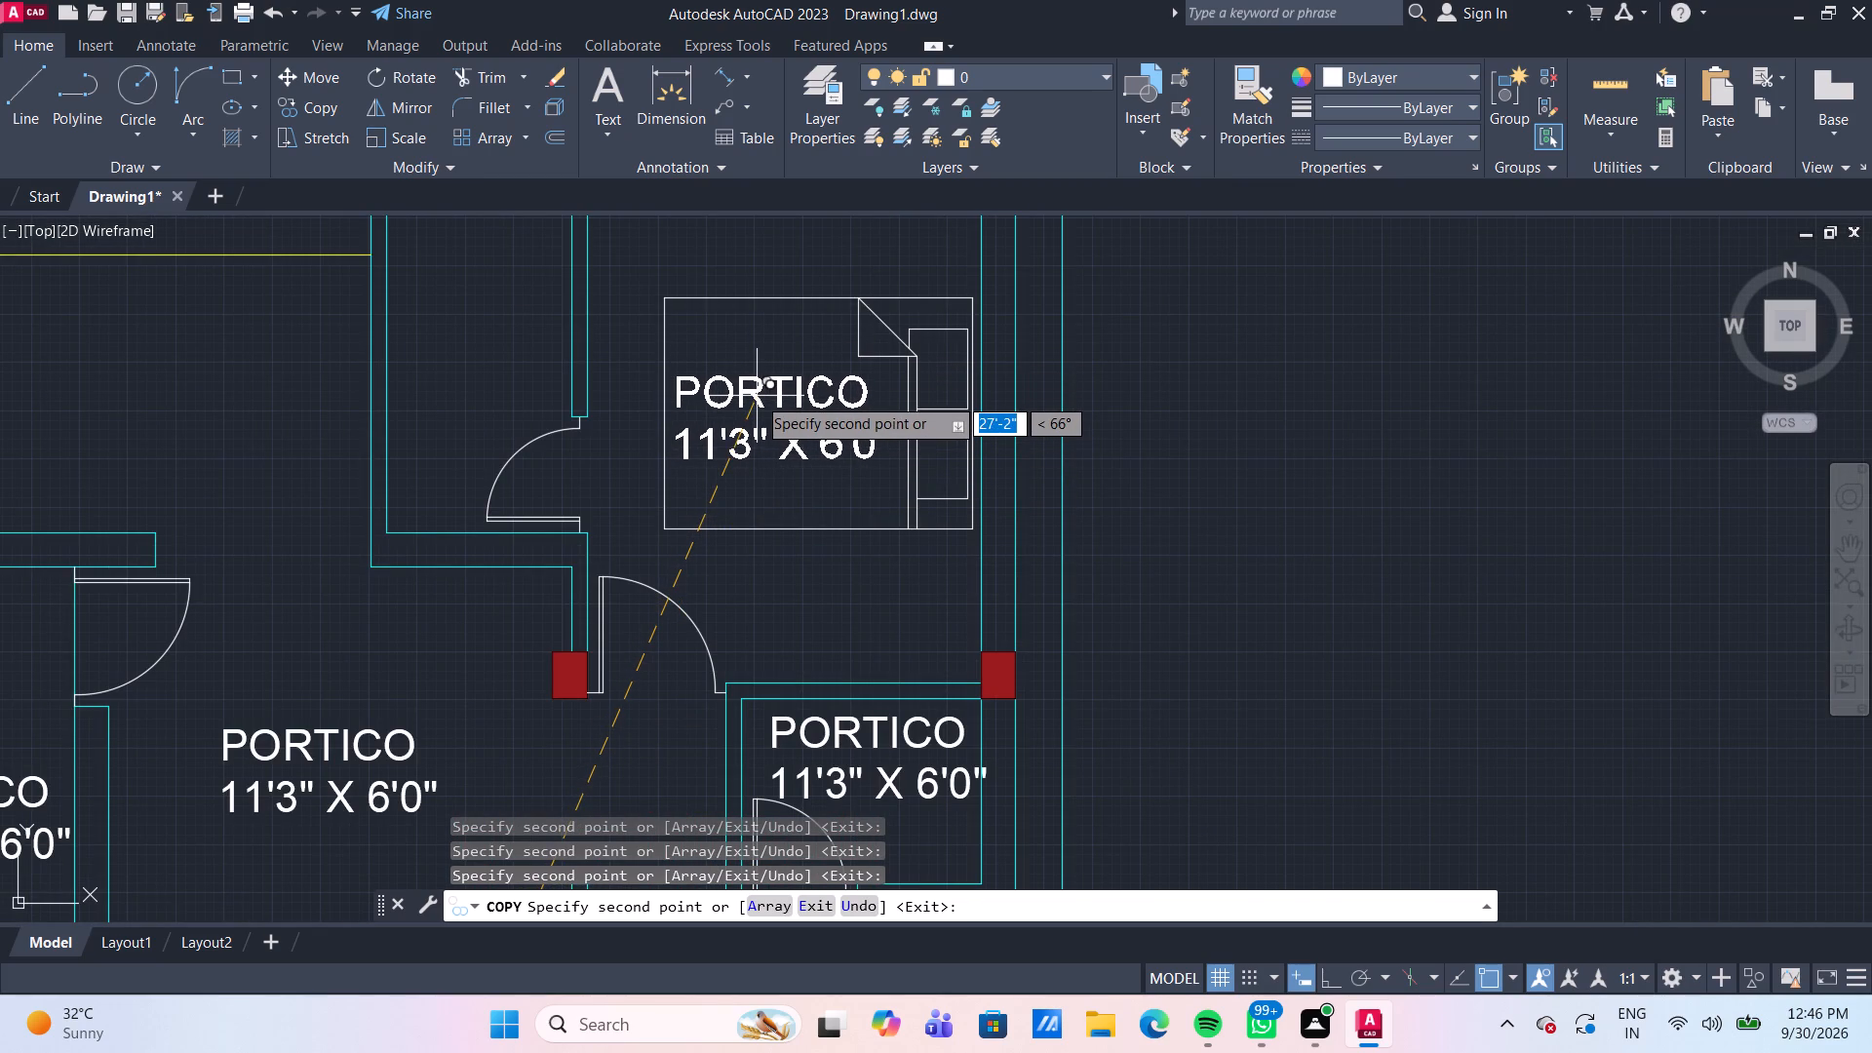
left_click(757, 396)
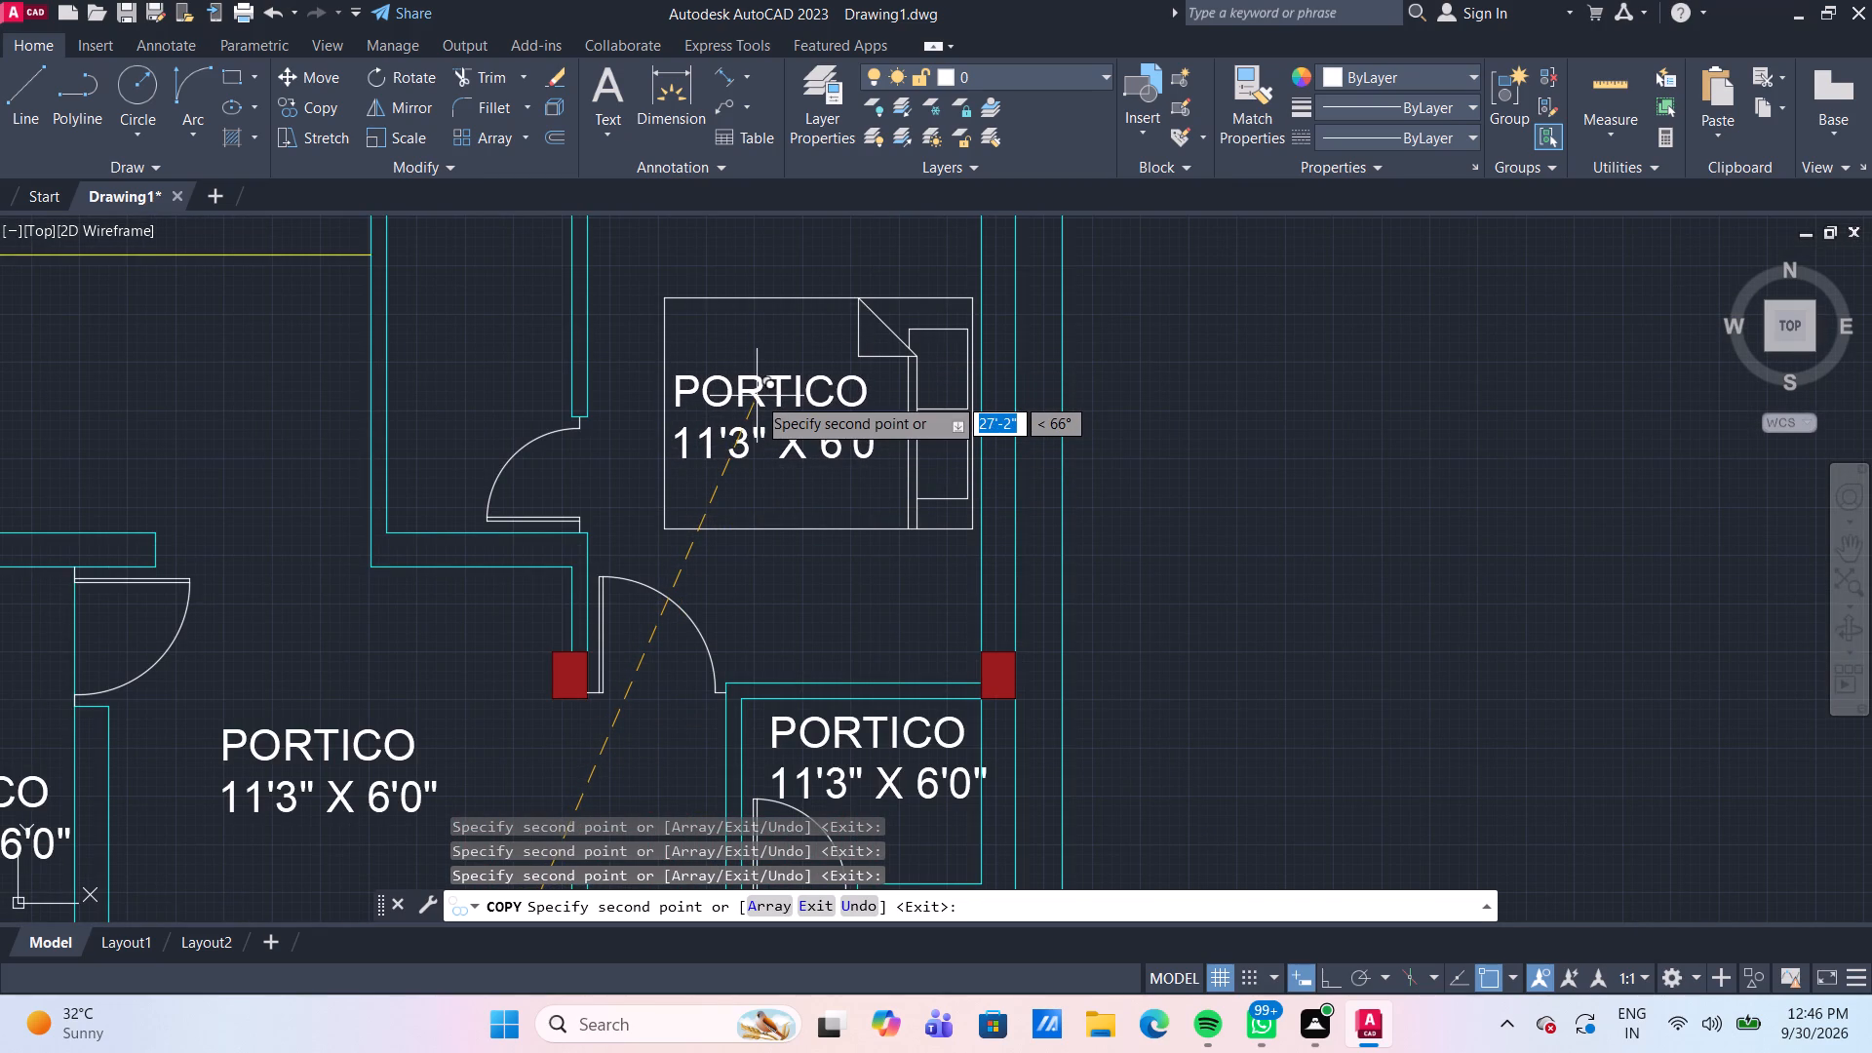
Place copies of the label in the narrow room beside the upper bedroom and in the kitchen.
scroll(757, 396, "down", 2)
scroll(688, 232, "up", 3)
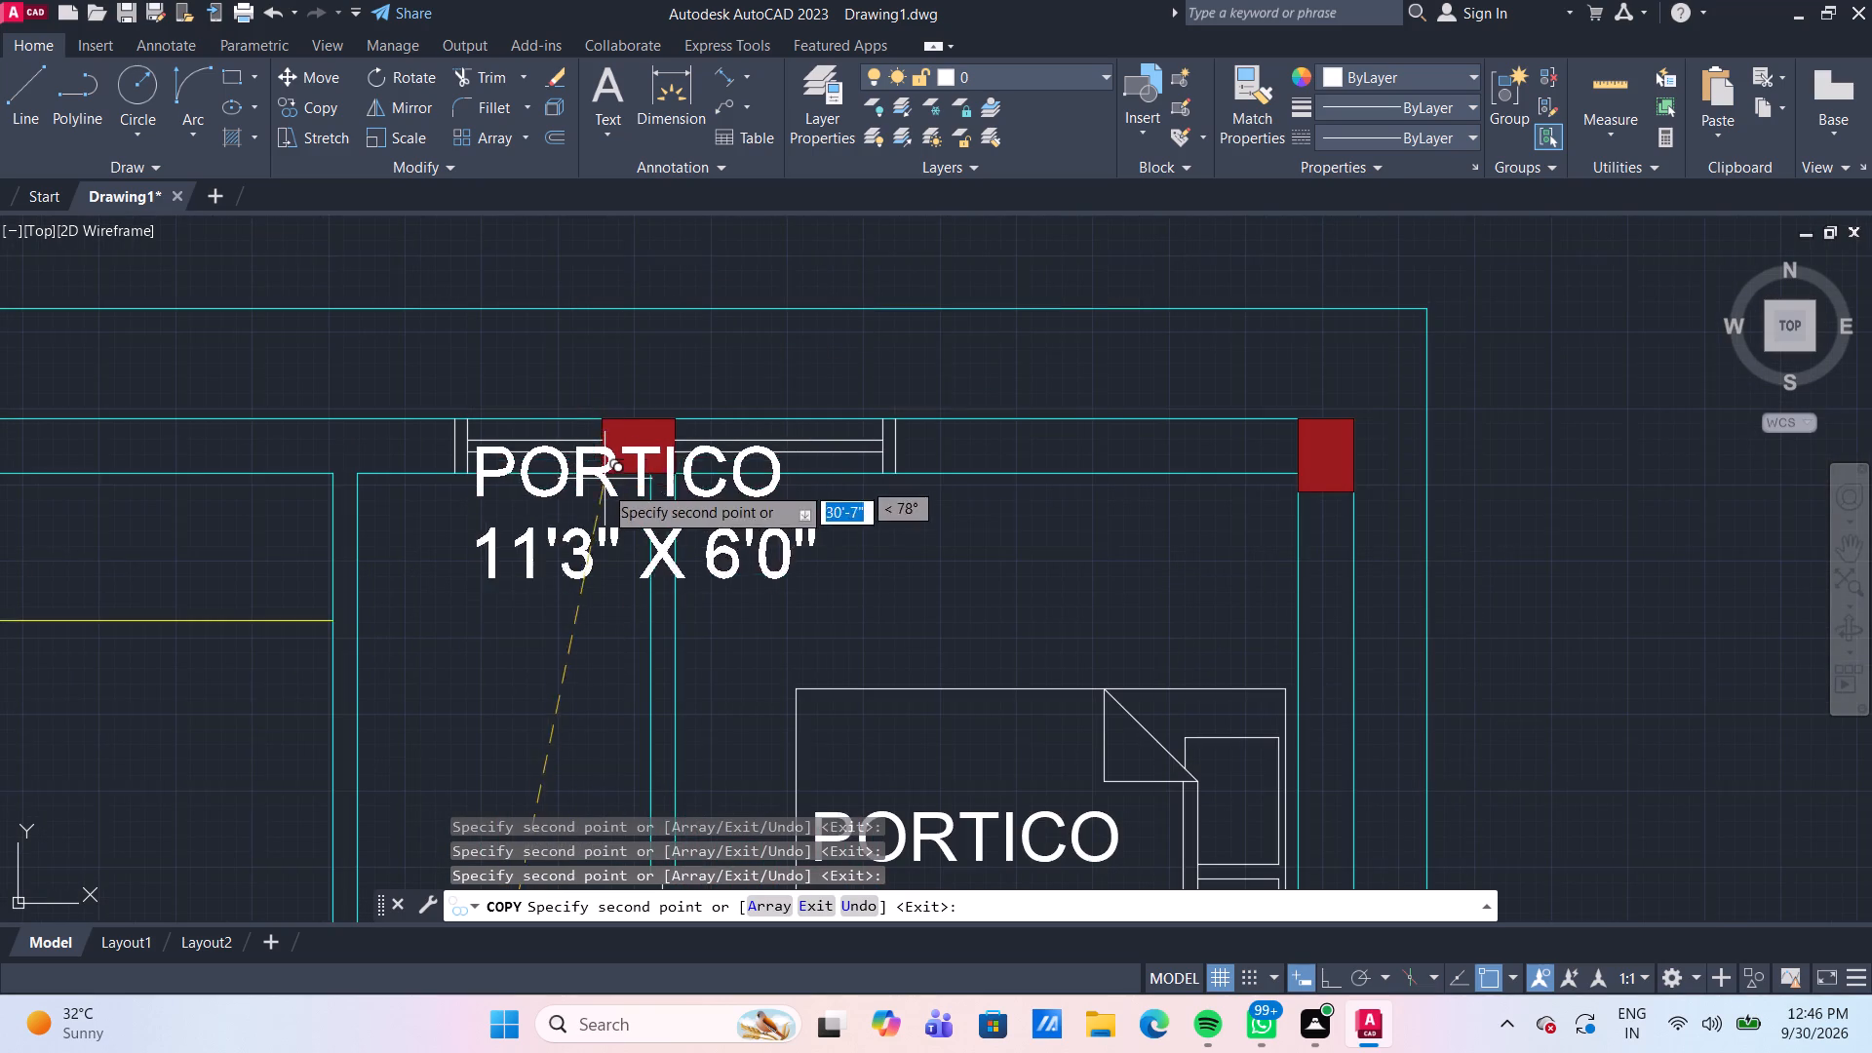
scroll(580, 513, "down", 2)
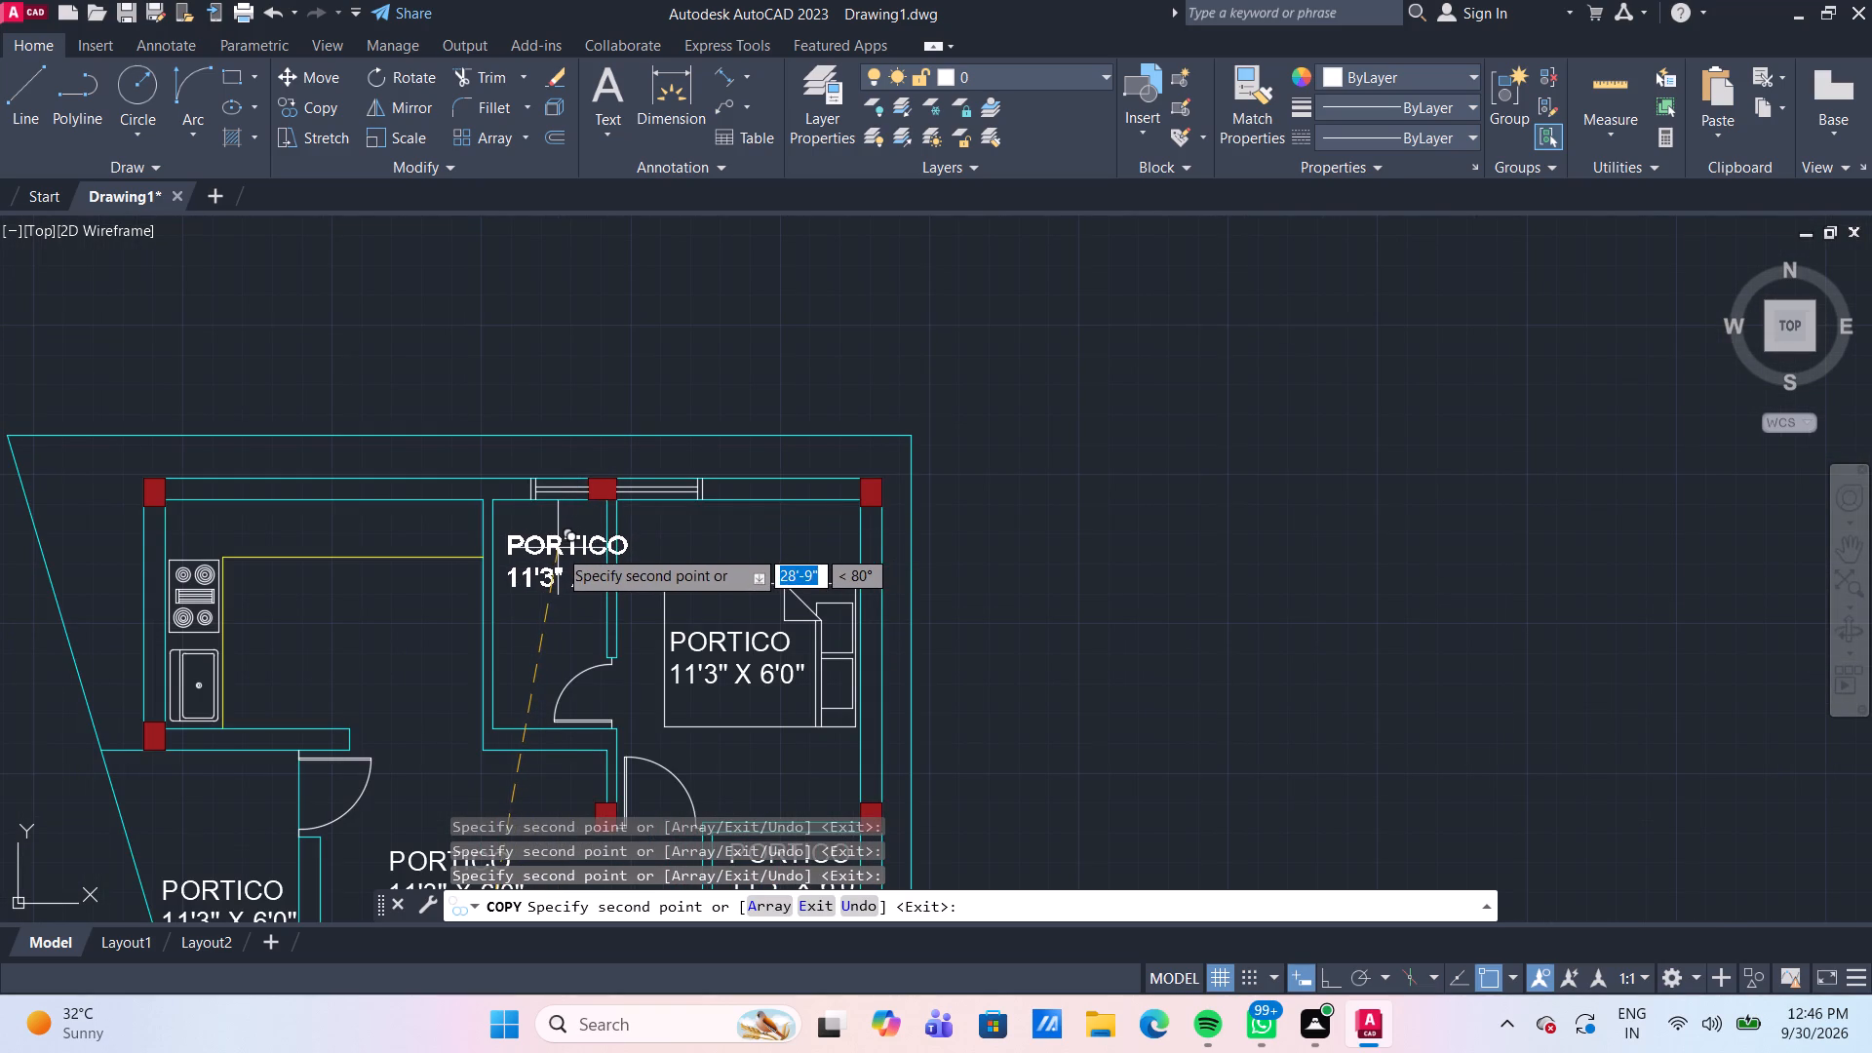
left_click(548, 552)
scroll(548, 552, "down", 2)
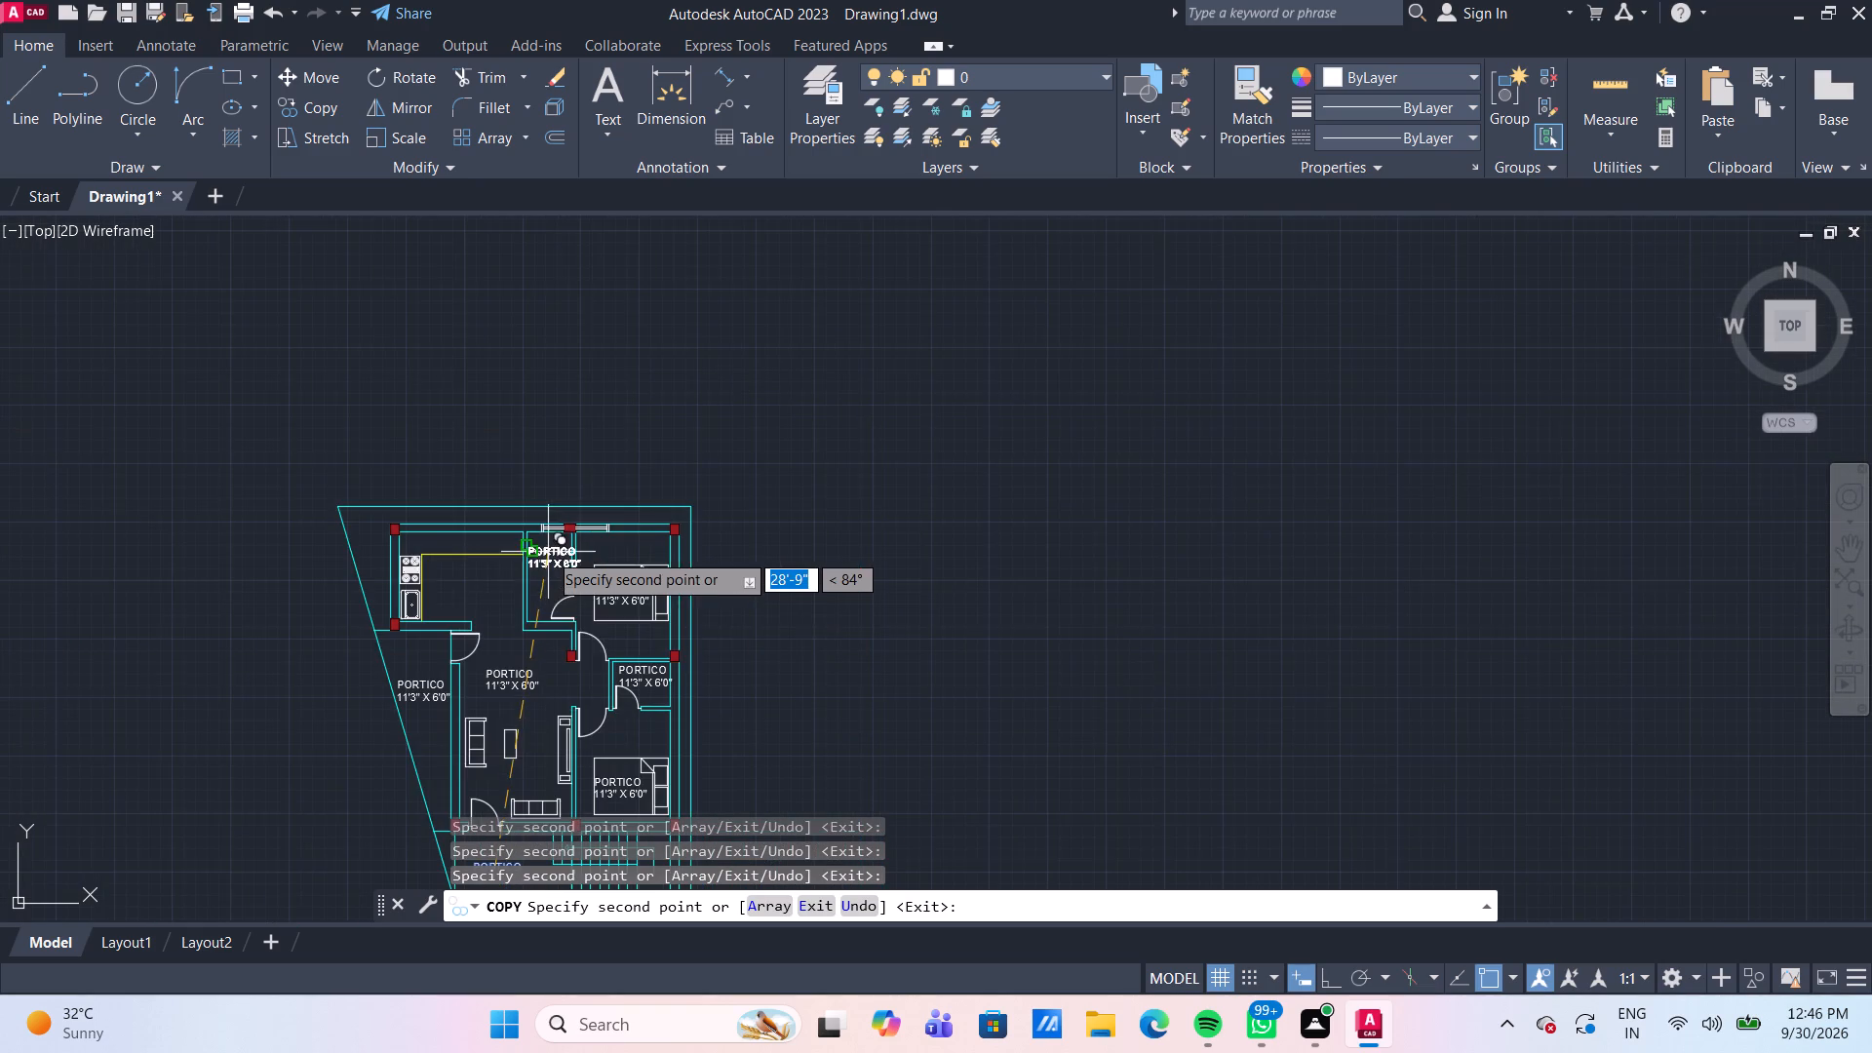
scroll(451, 601, "up", 2)
middle_click_drag(487, 567, 491, 421)
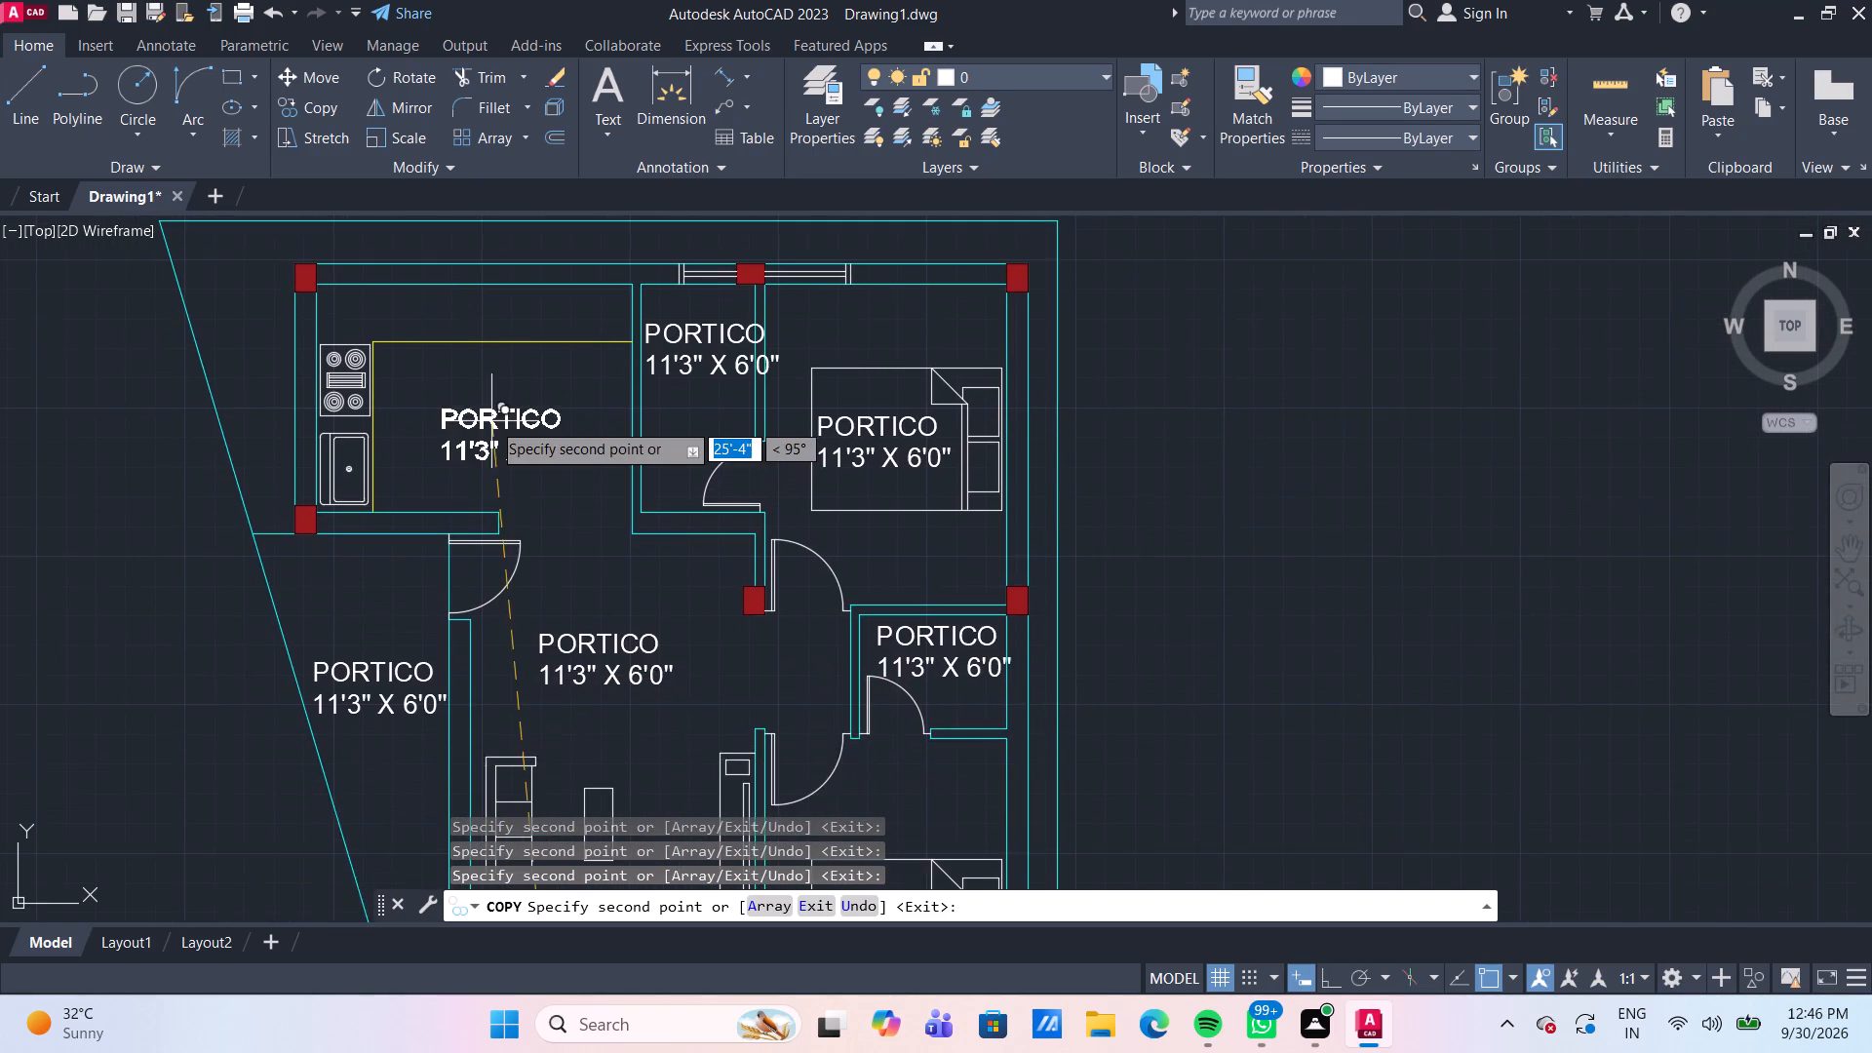
scroll(491, 421, "down", 2)
scroll(491, 421, "up", 2)
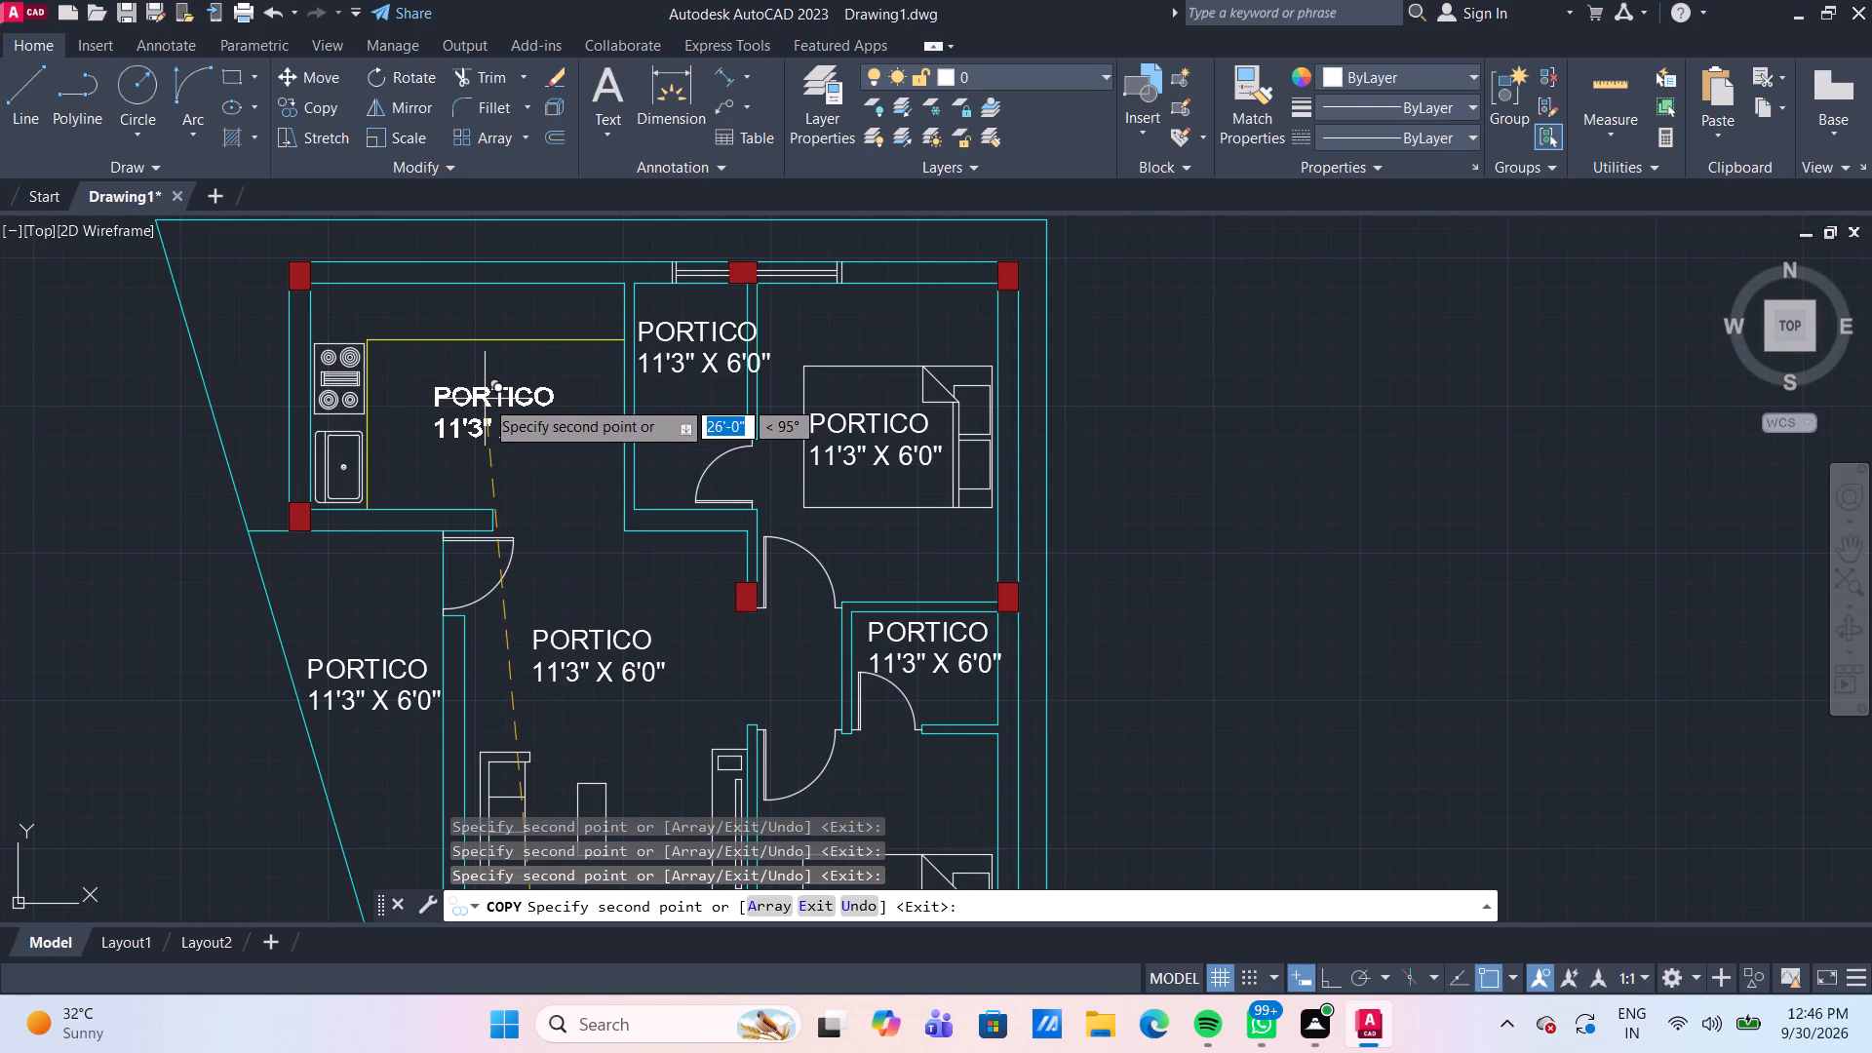
left_click(483, 396)
Place copies of the label across the outer side wall near the upper corners of both the upper and lower bedrooms.
scroll(483, 396, "down", 3)
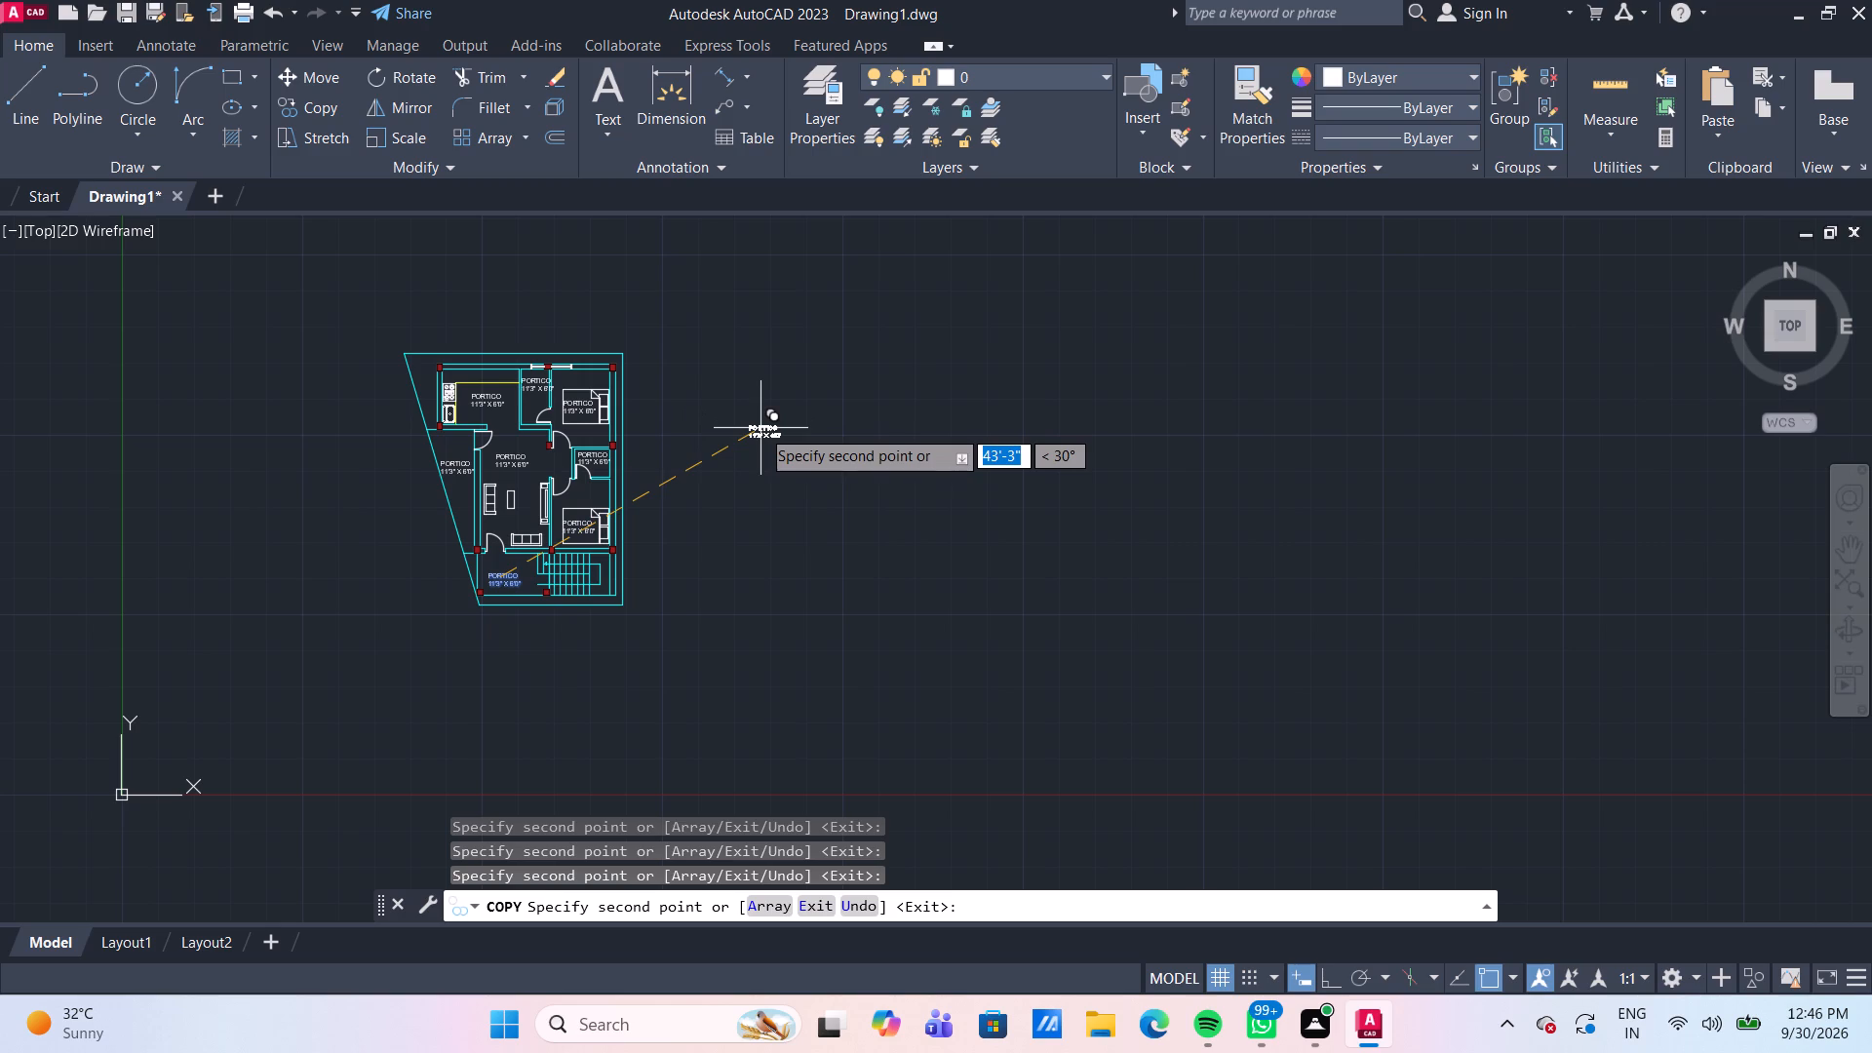
scroll(674, 423, "up", 2)
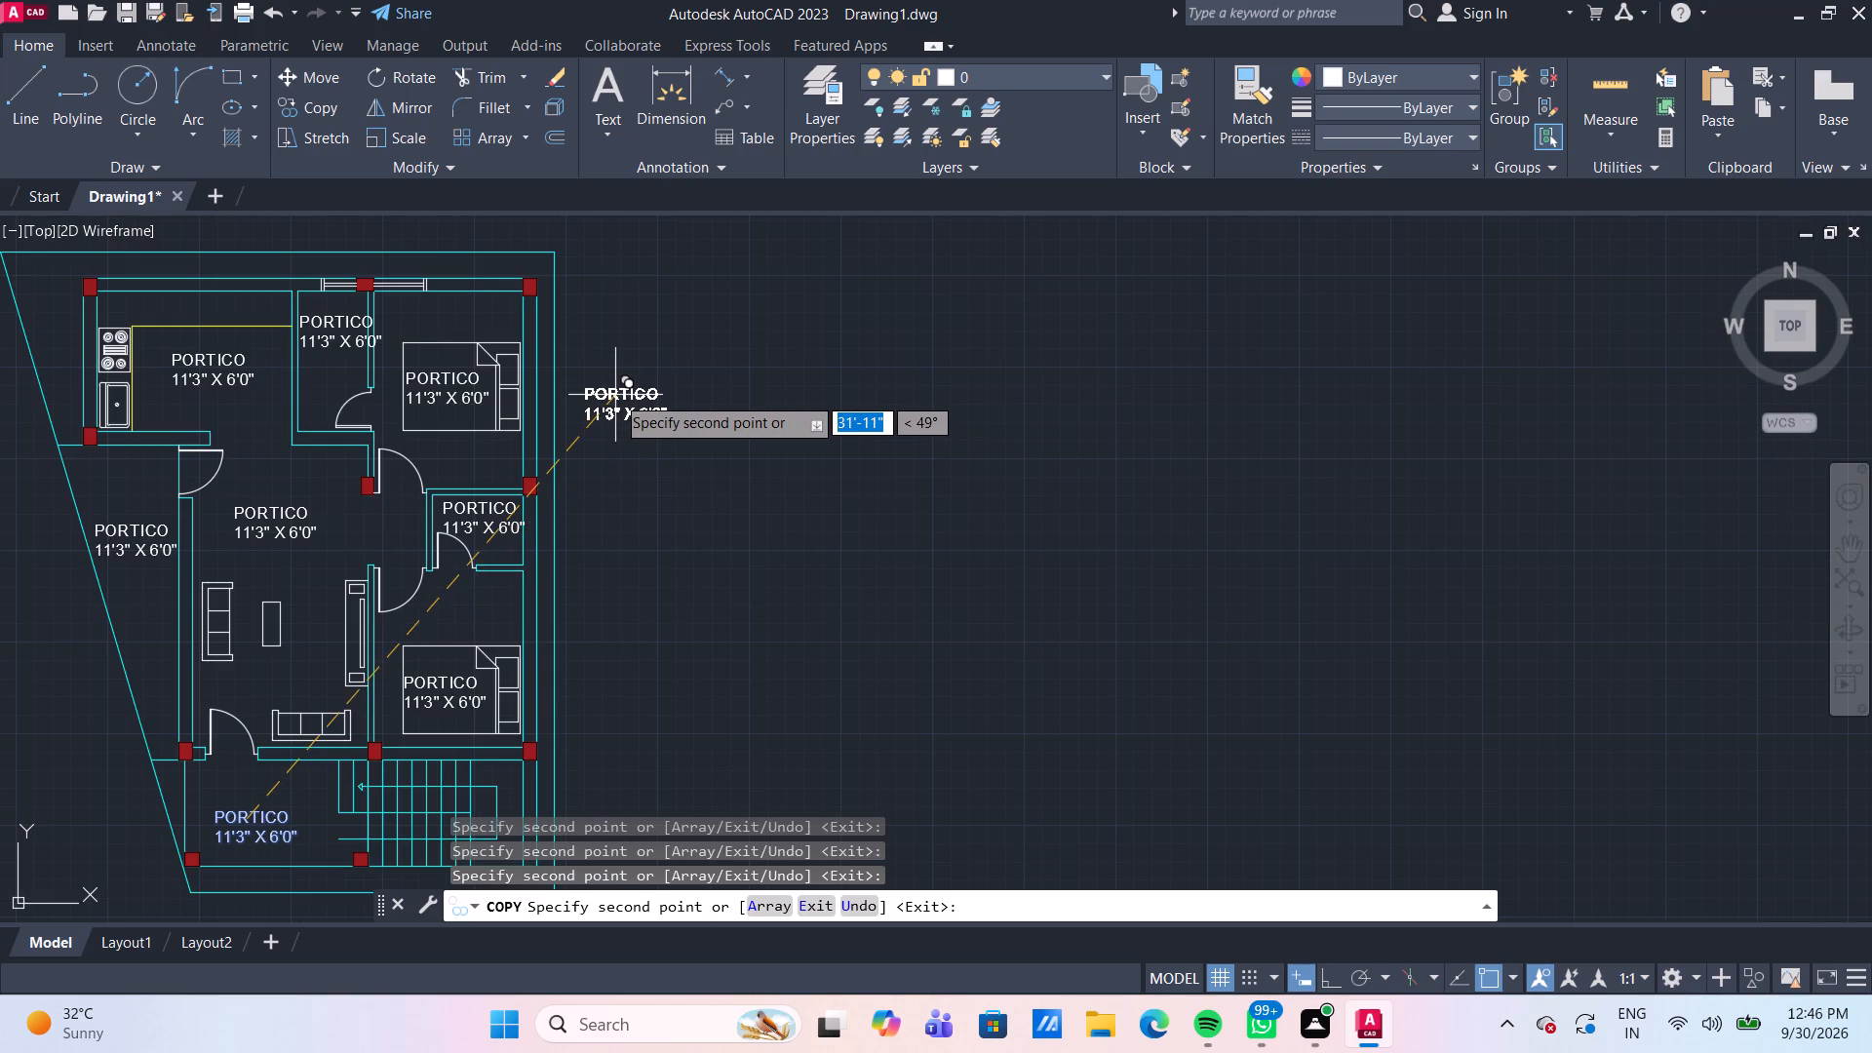
scroll(584, 338, "up", 2)
middle_click_drag(379, 281, 433, 334)
left_click(426, 313)
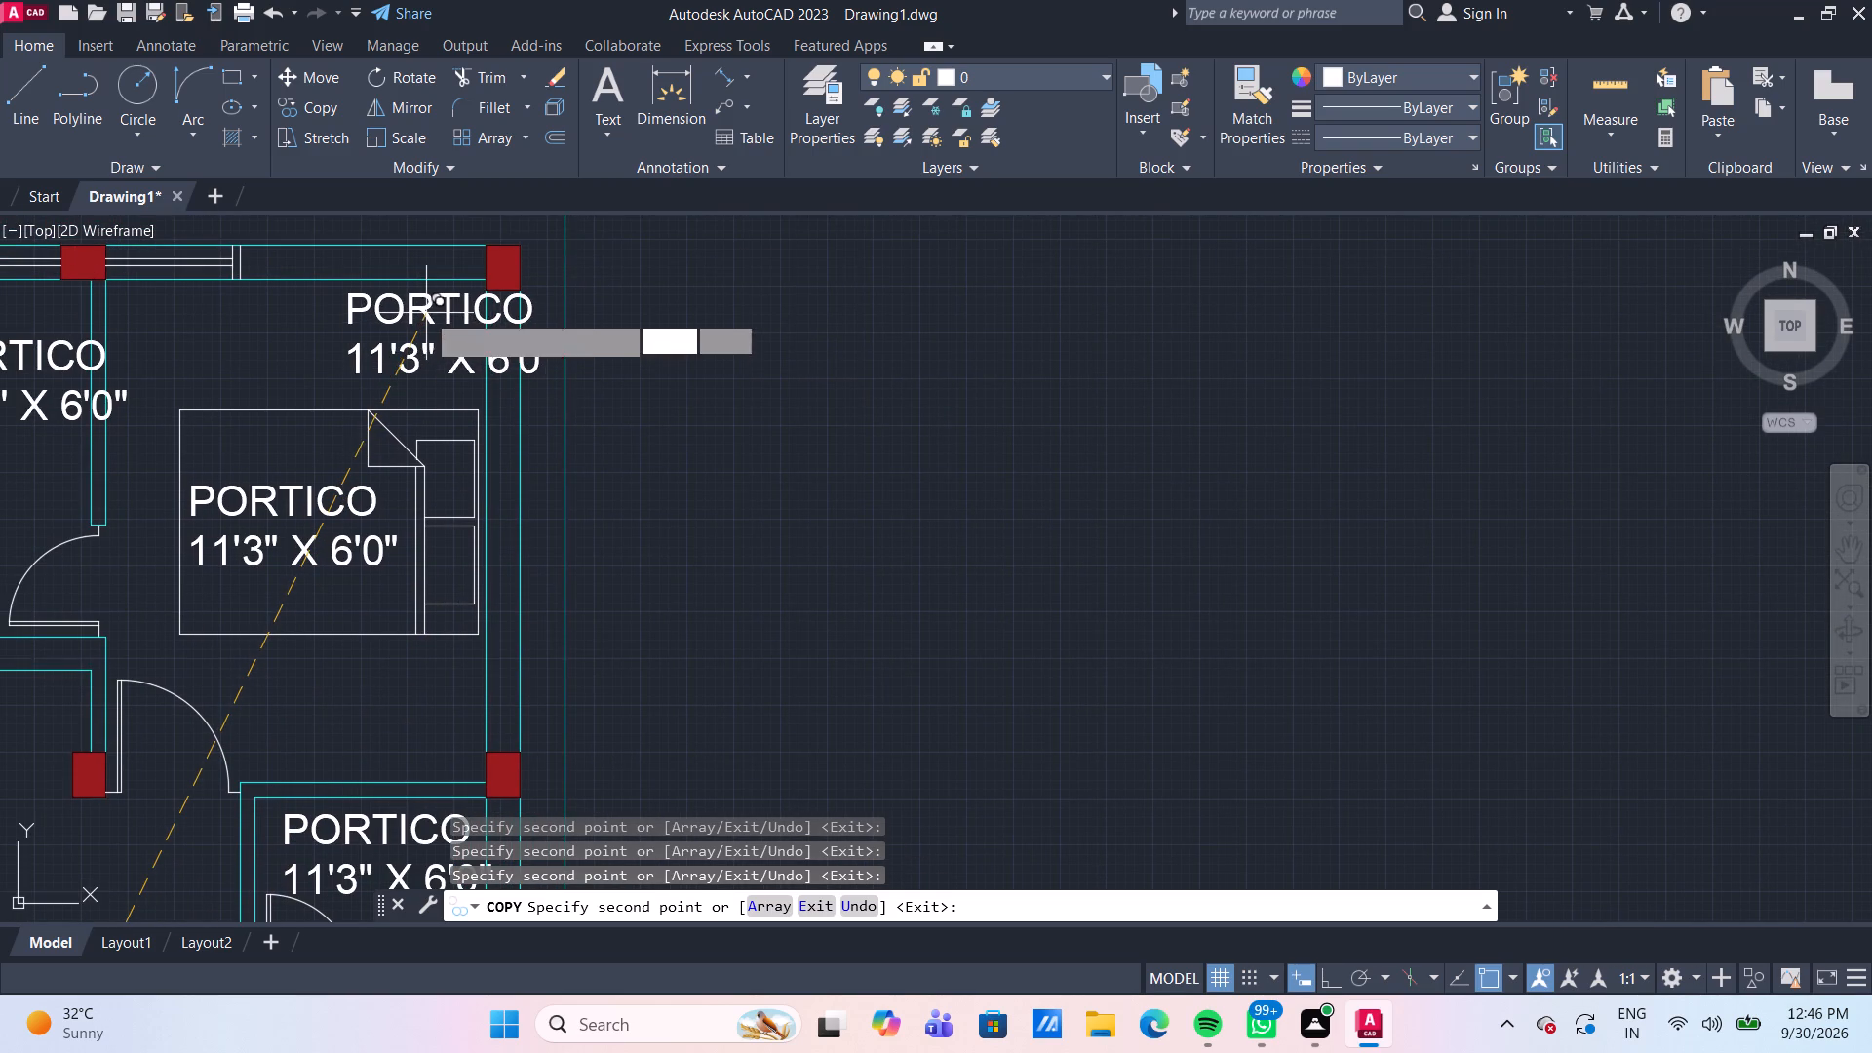
scroll(467, 373, "down", 2)
middle_click_drag(565, 579, 565, 380)
scroll(460, 441, "up", 2)
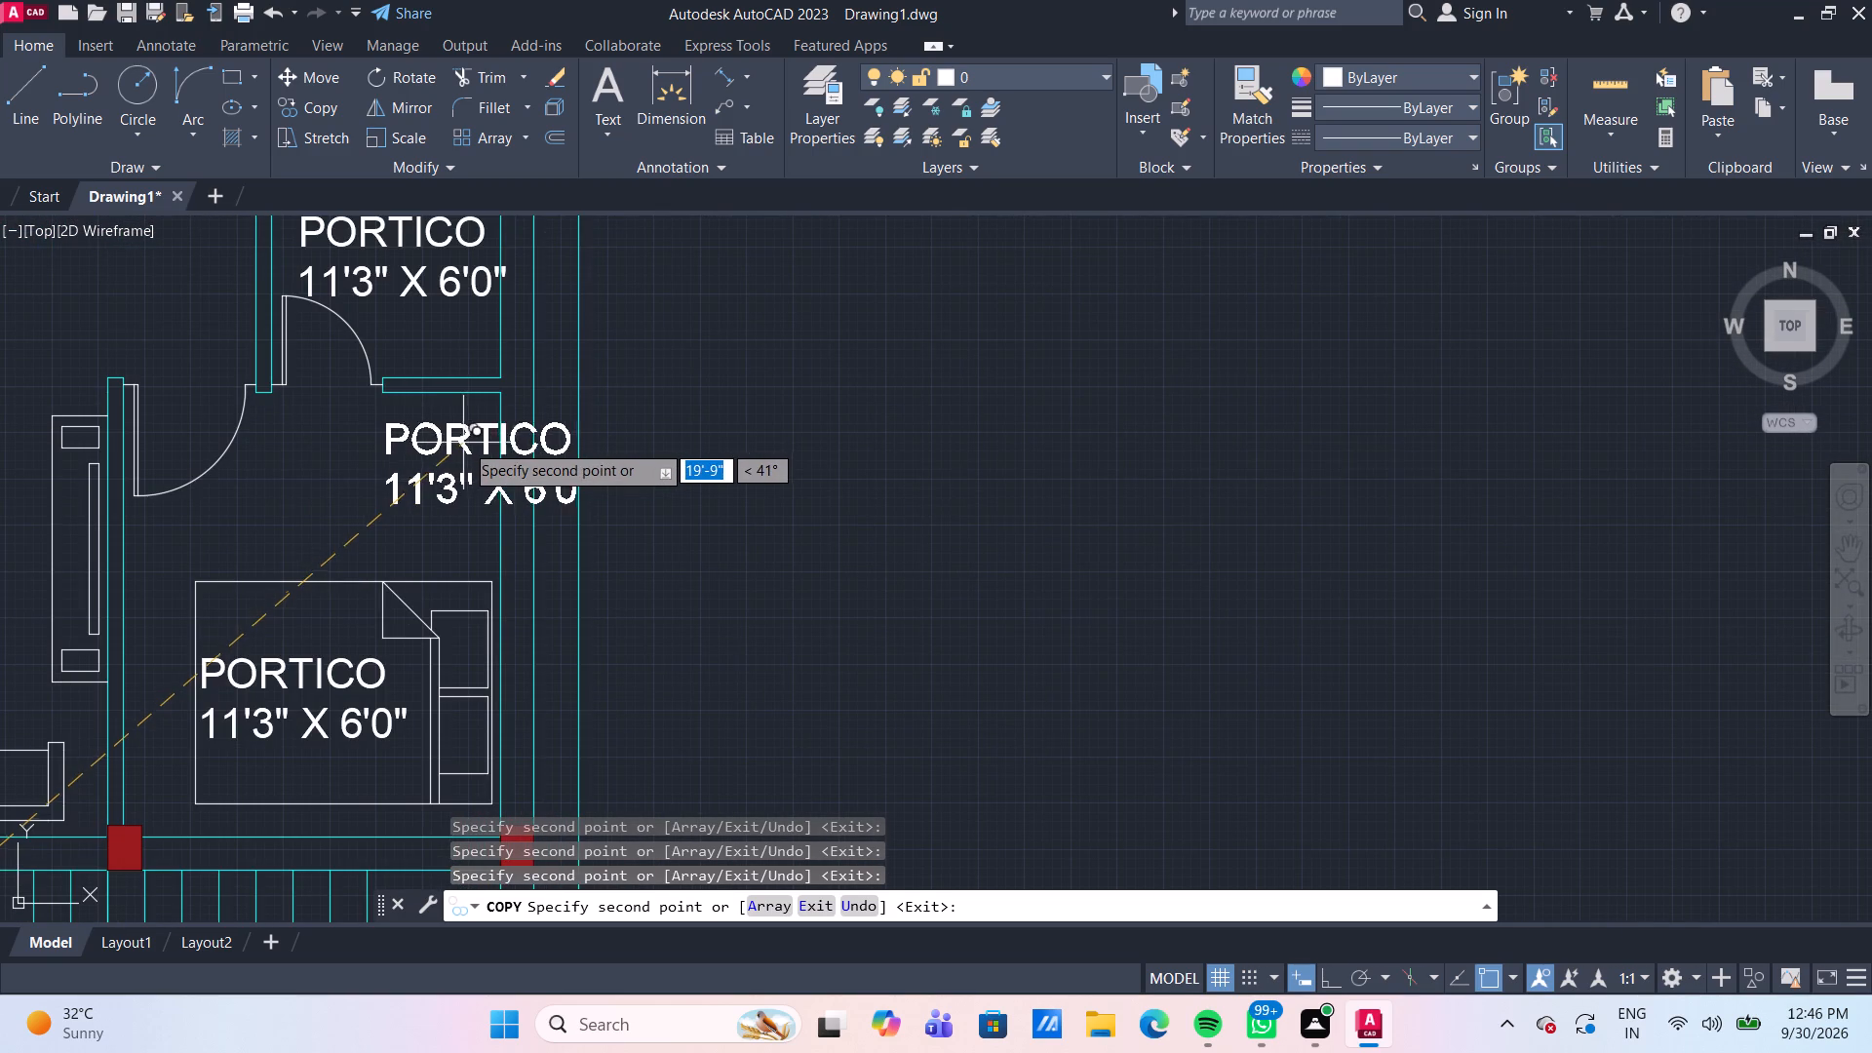
left_click(493, 428)
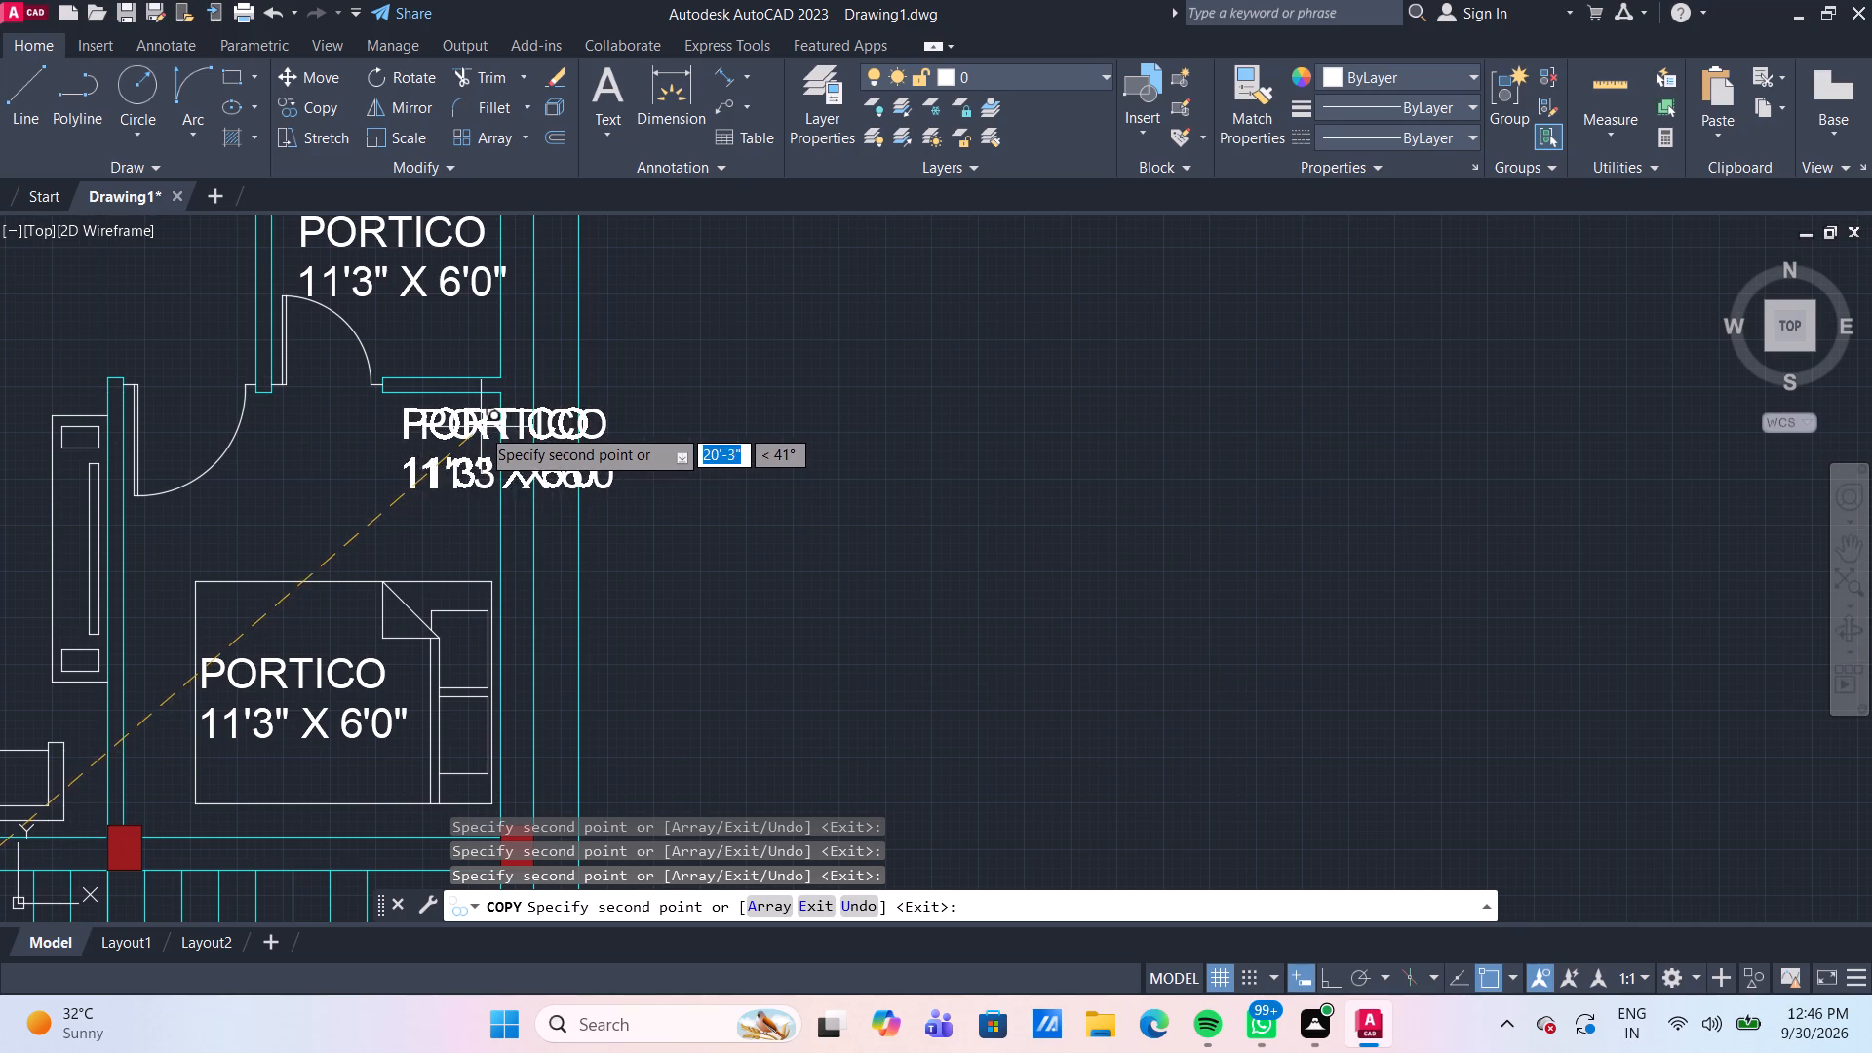
key("Escape")
Replace the text of the label beside the lower bedroom's upper corner with WB.
scroll(507, 437, "up", 1)
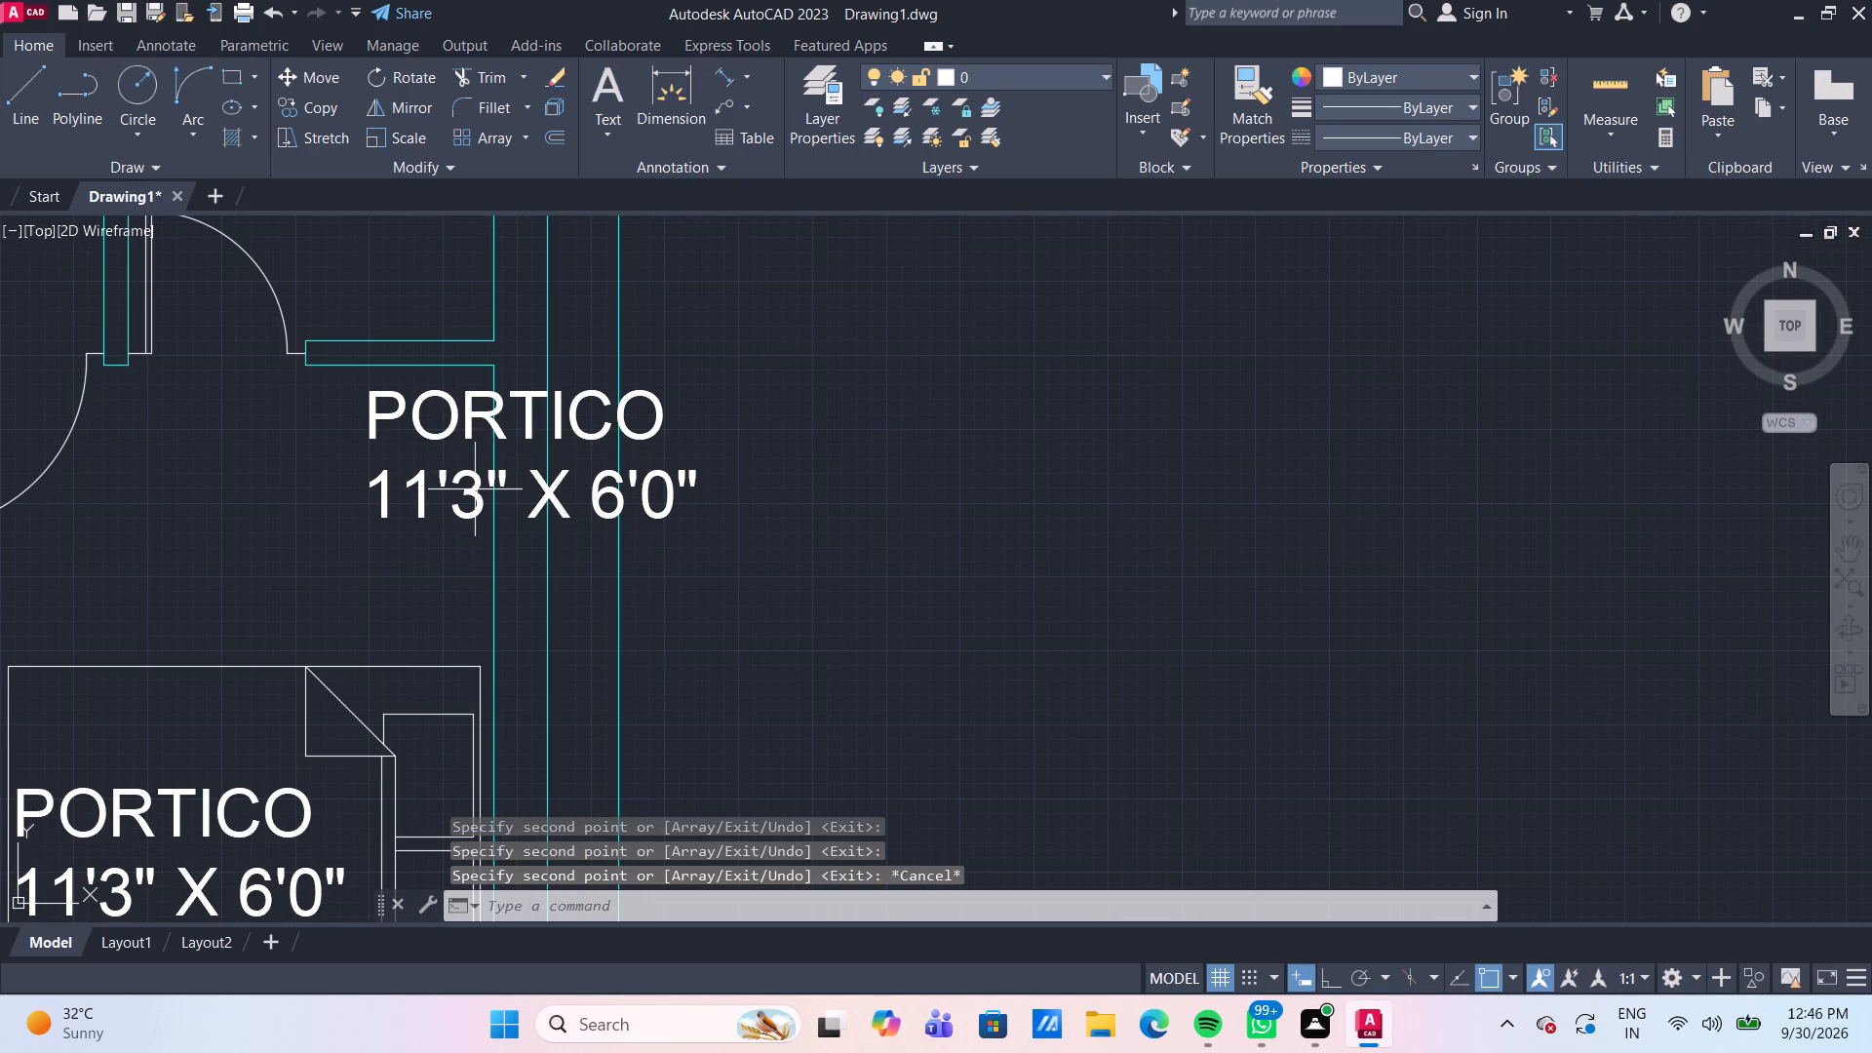
double_click(430, 487)
double_click(423, 485)
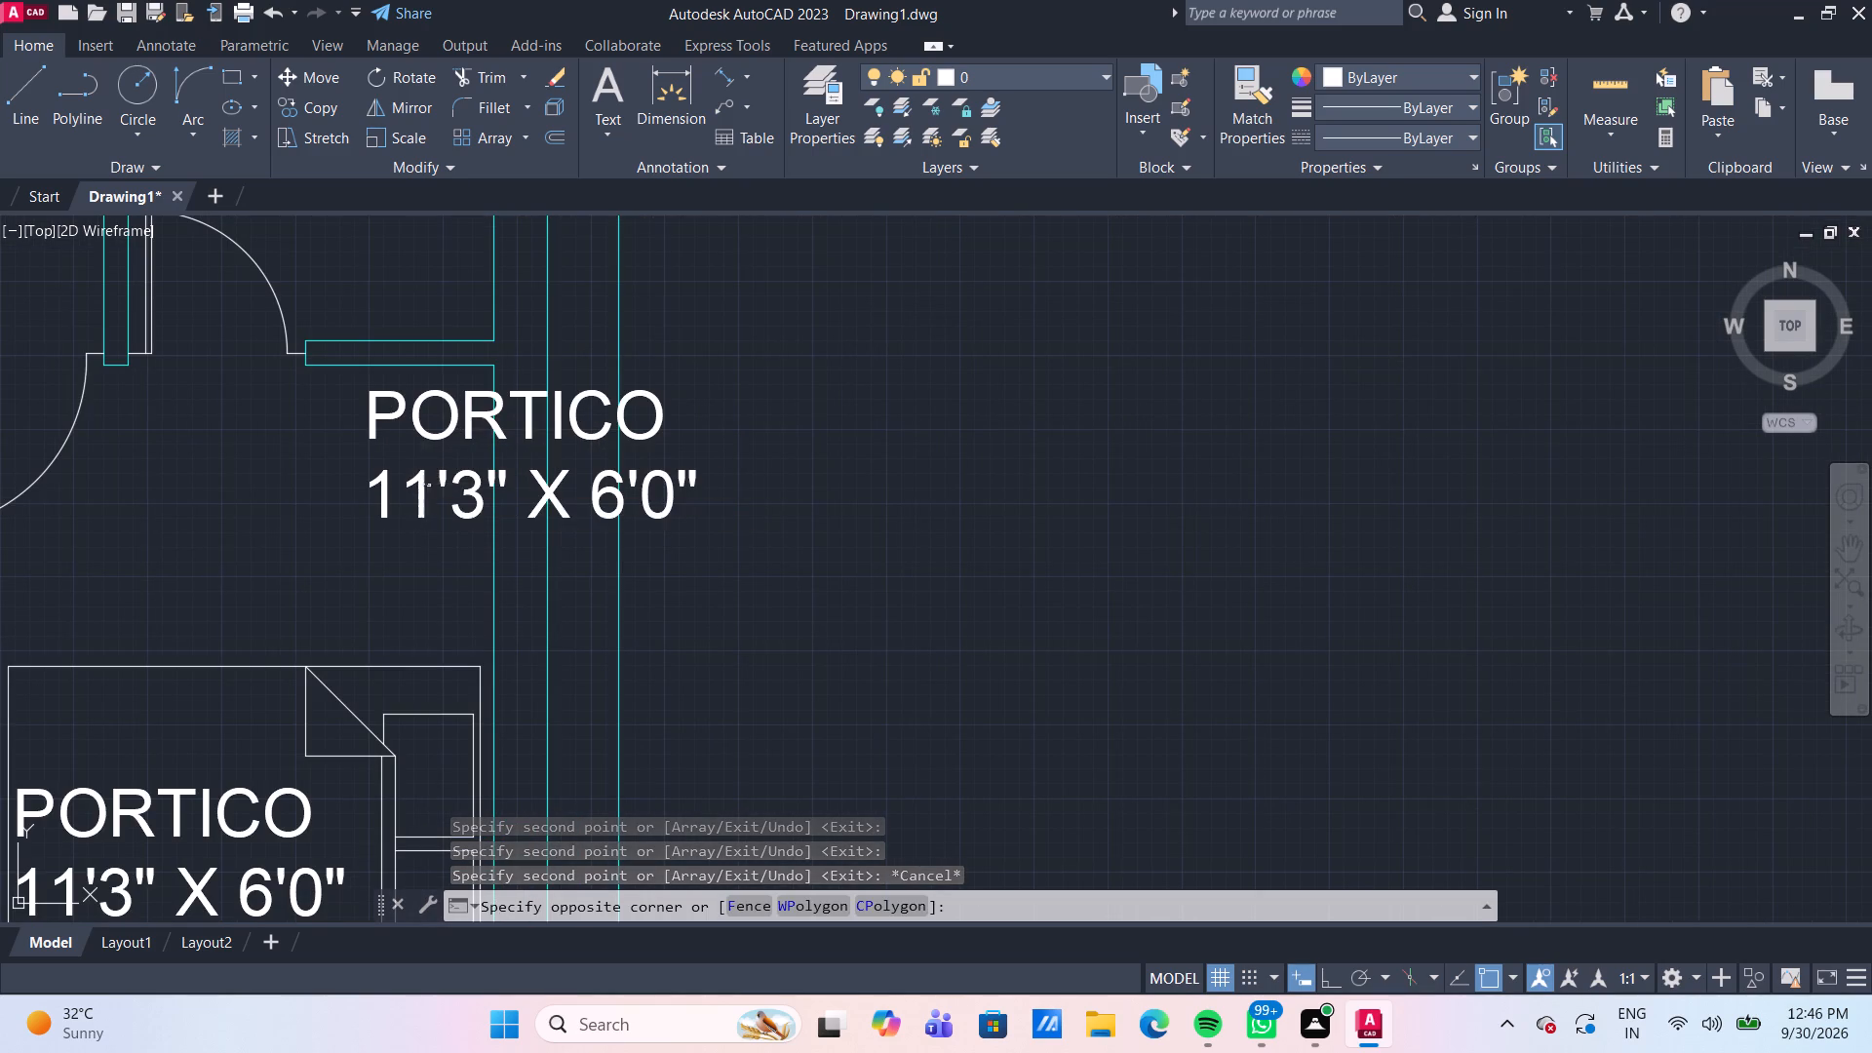
left_click(731, 499)
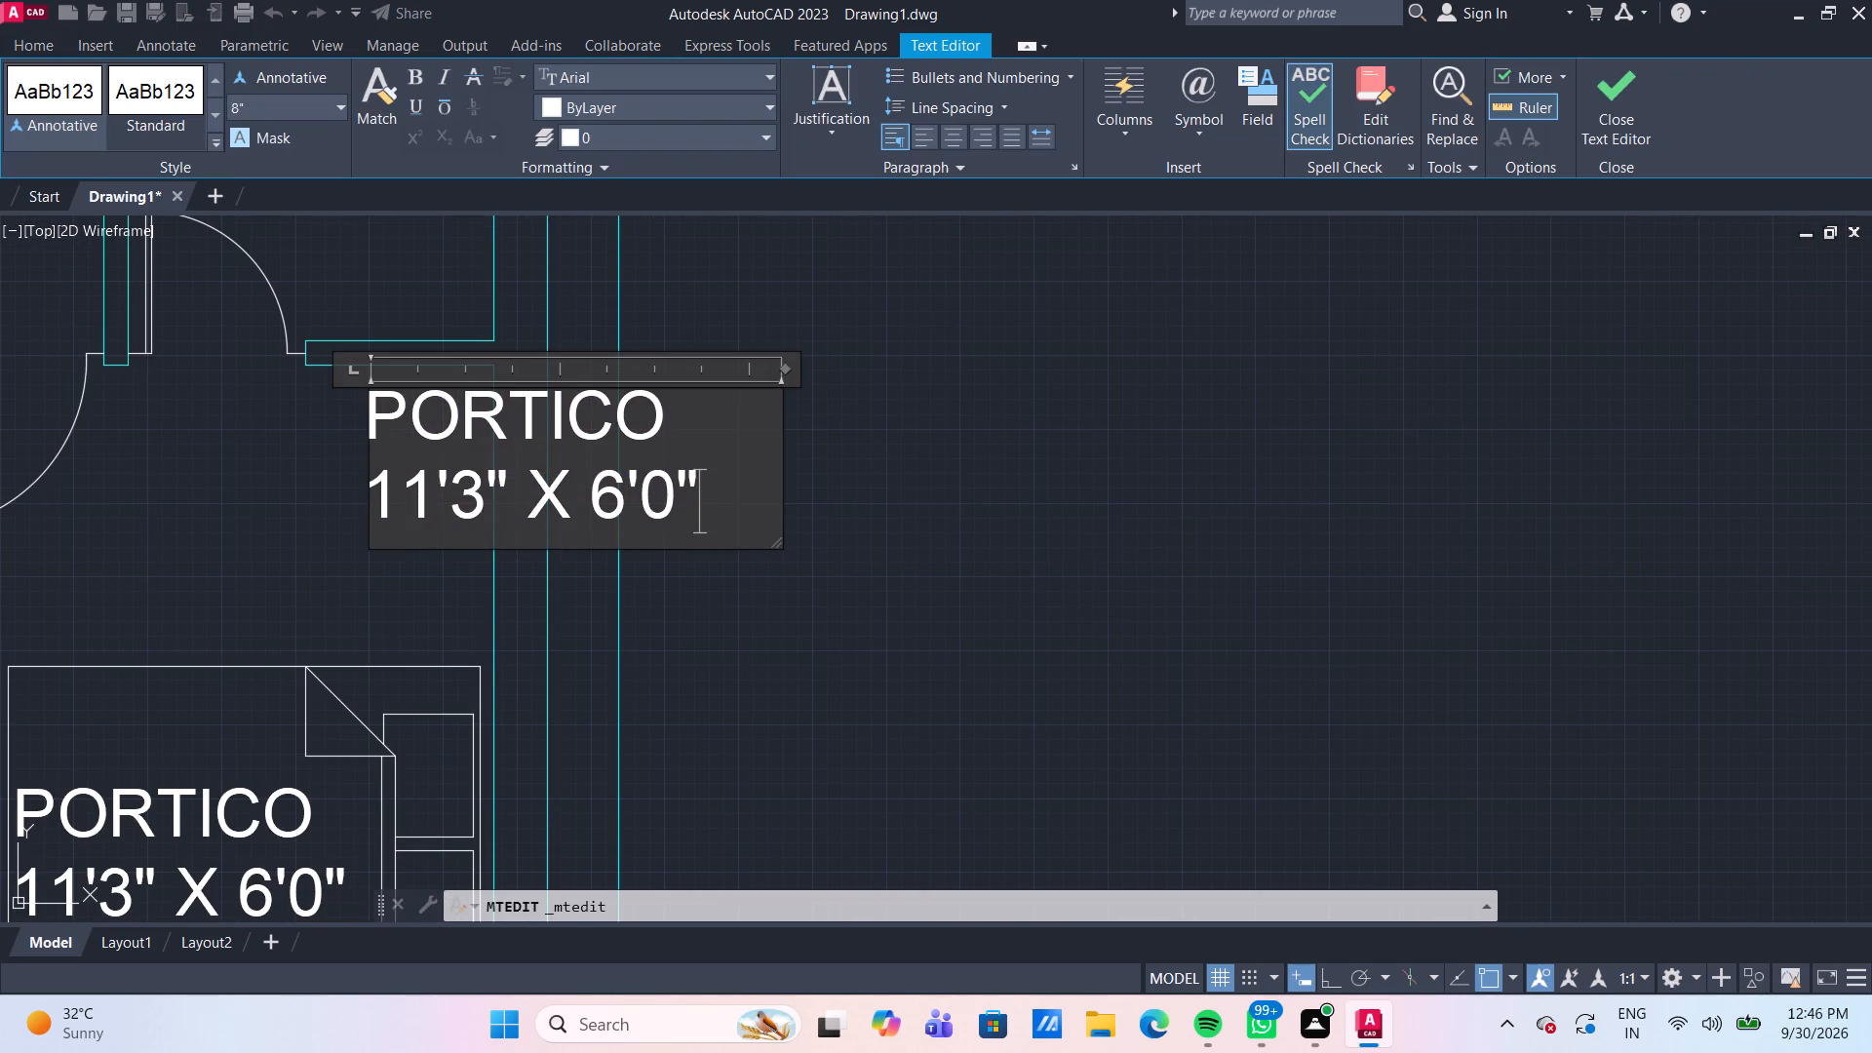
key("BackSpace")
key("BackSpace")
key("BackSpace")
key("BackSpace")
key("BackSpace")
key("BackSpace")
key("BackSpace")
key("BackSpace")
key("BackSpace")
key("BackSpace")
key("BackSpace")
key("BackSpace")
key("BackSpace")
key("BackSpace")
key("BackSpace")
key("BackSpace")
key("BackSpace")
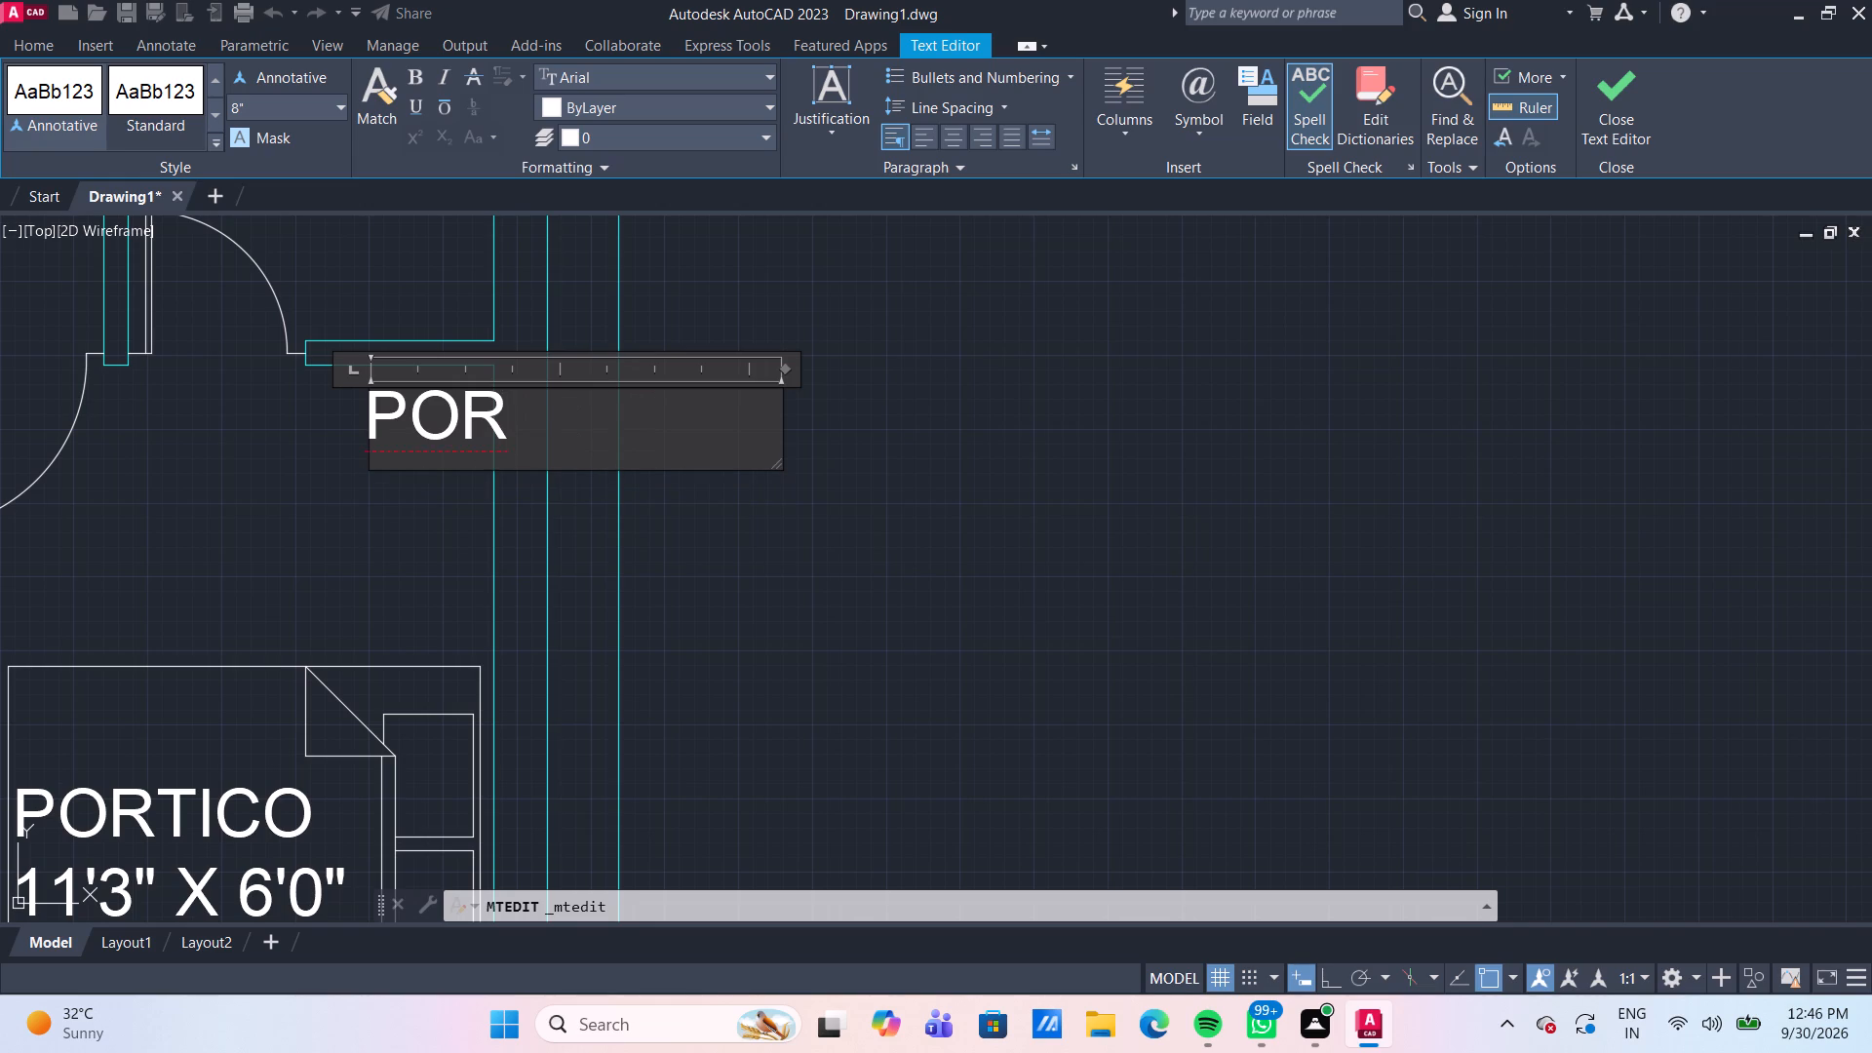
key("BackSpace")
key("BackSpace")
key("BackSpace")
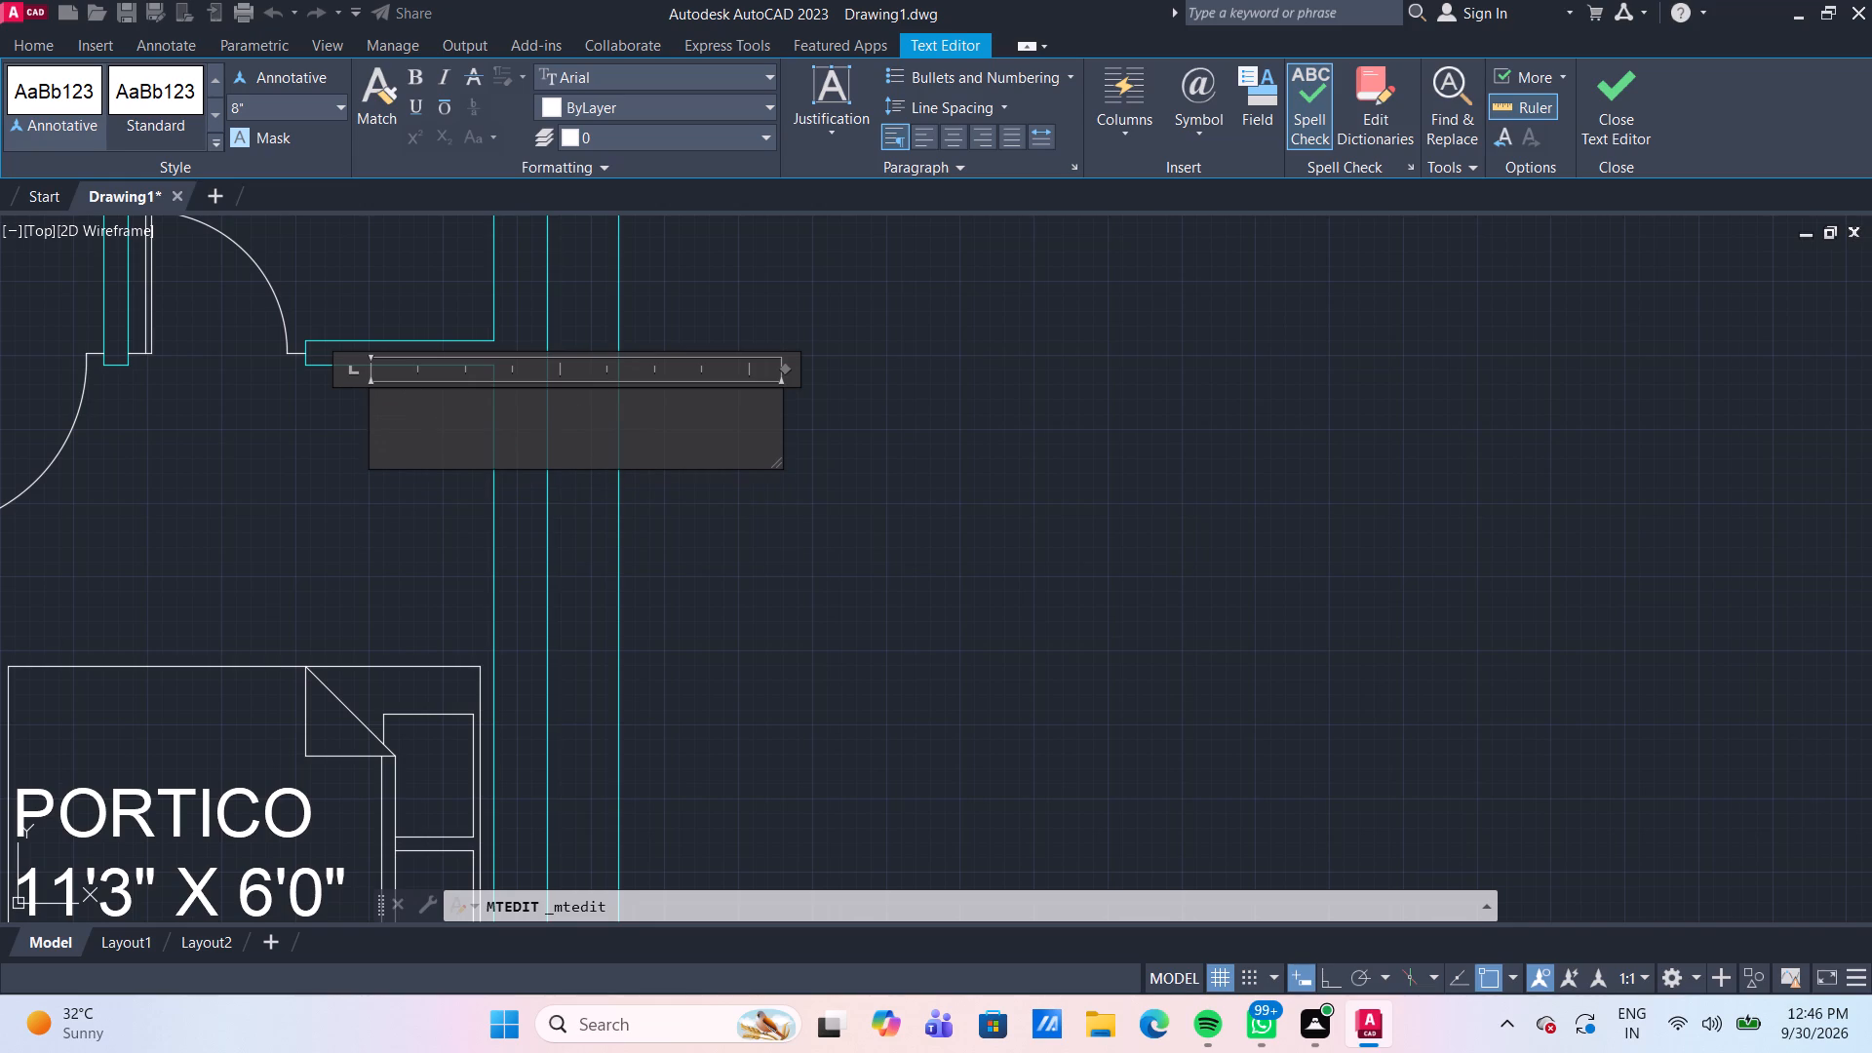
key("w")
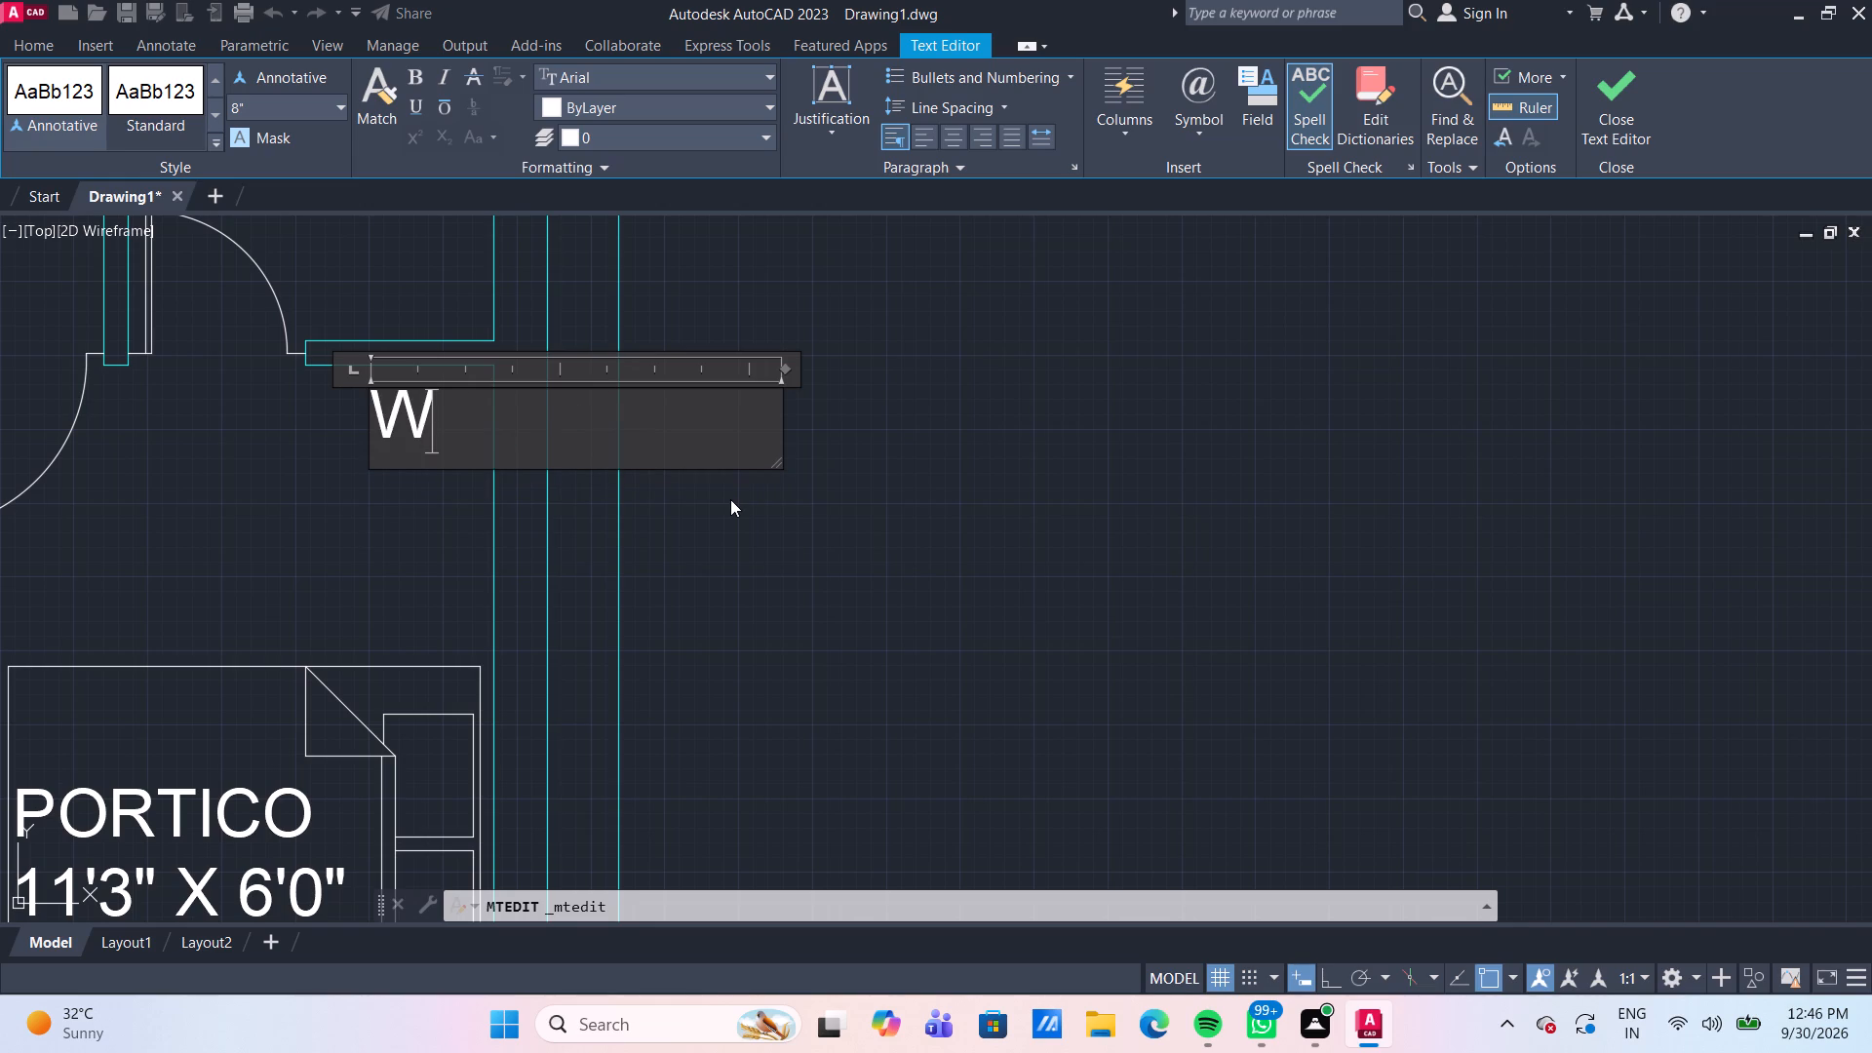
key("b")
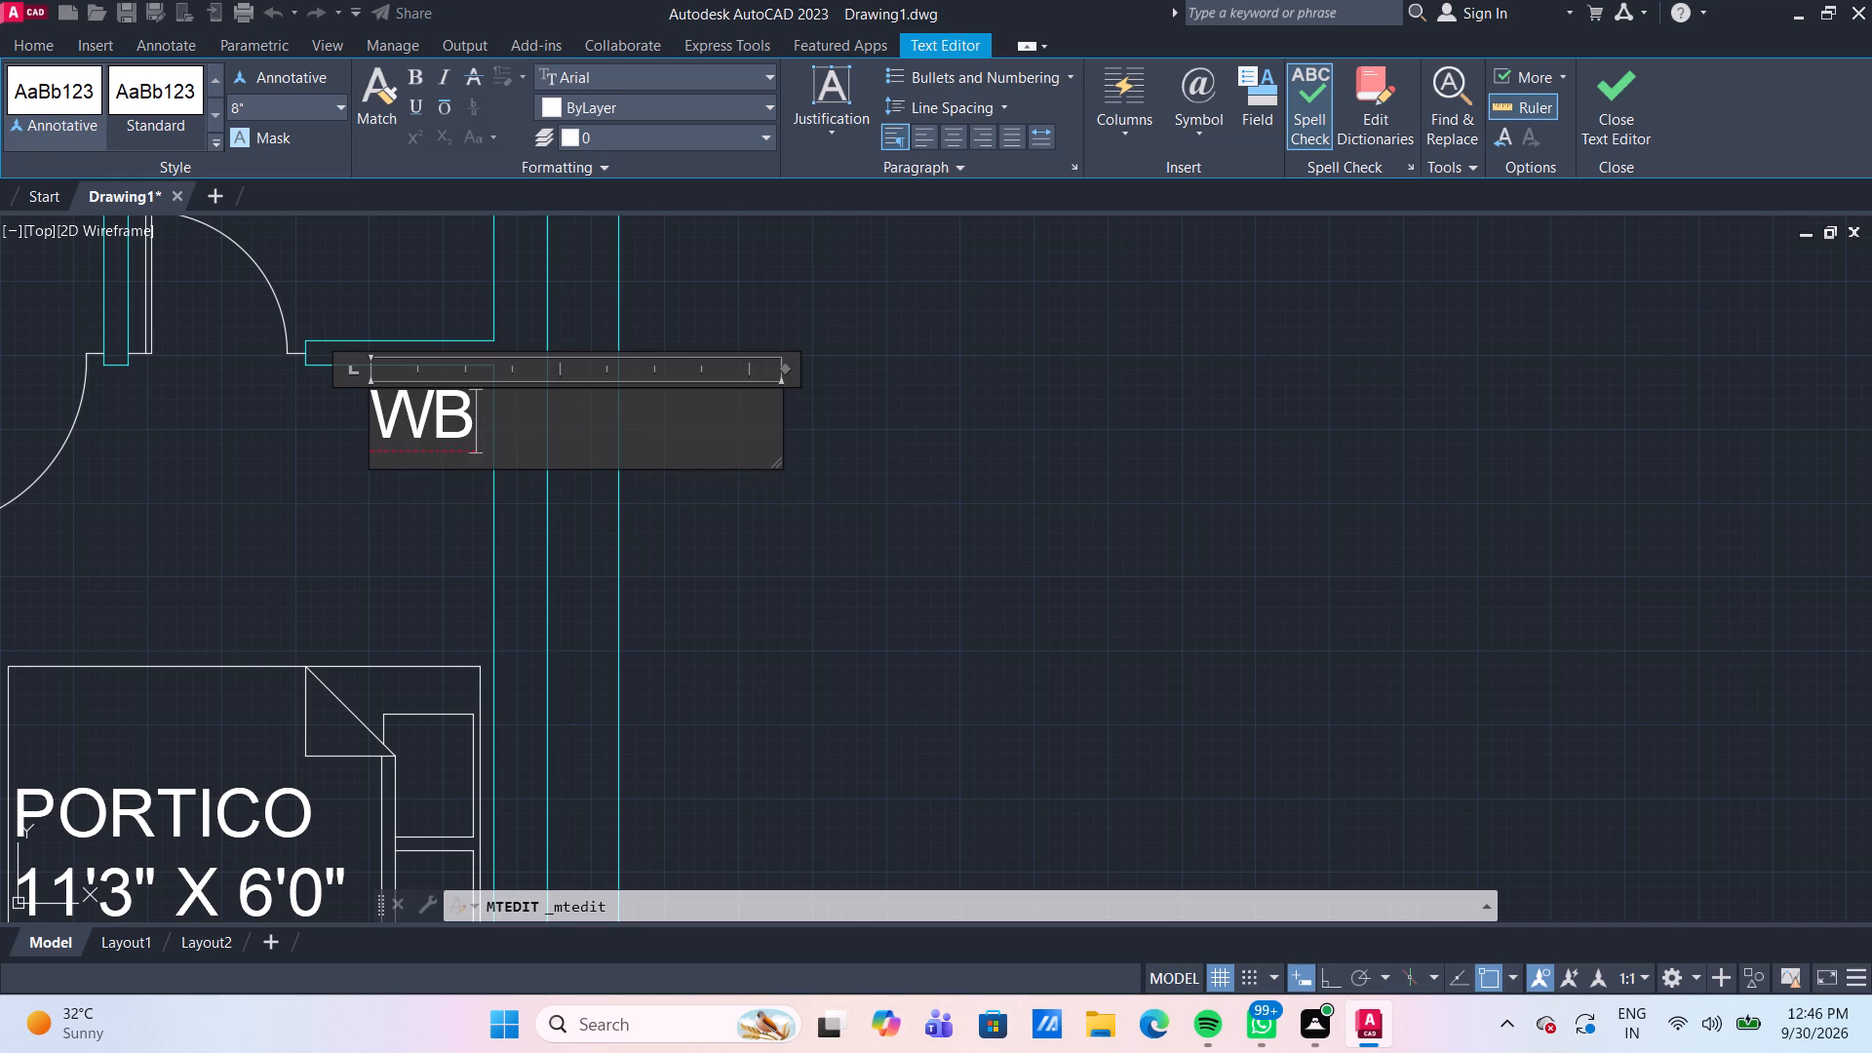
left_click(349, 503)
Replace the text of the label at the upper bedroom's outer corner with WB.
scroll(356, 507, "down", 1)
scroll(385, 401, "up", 1)
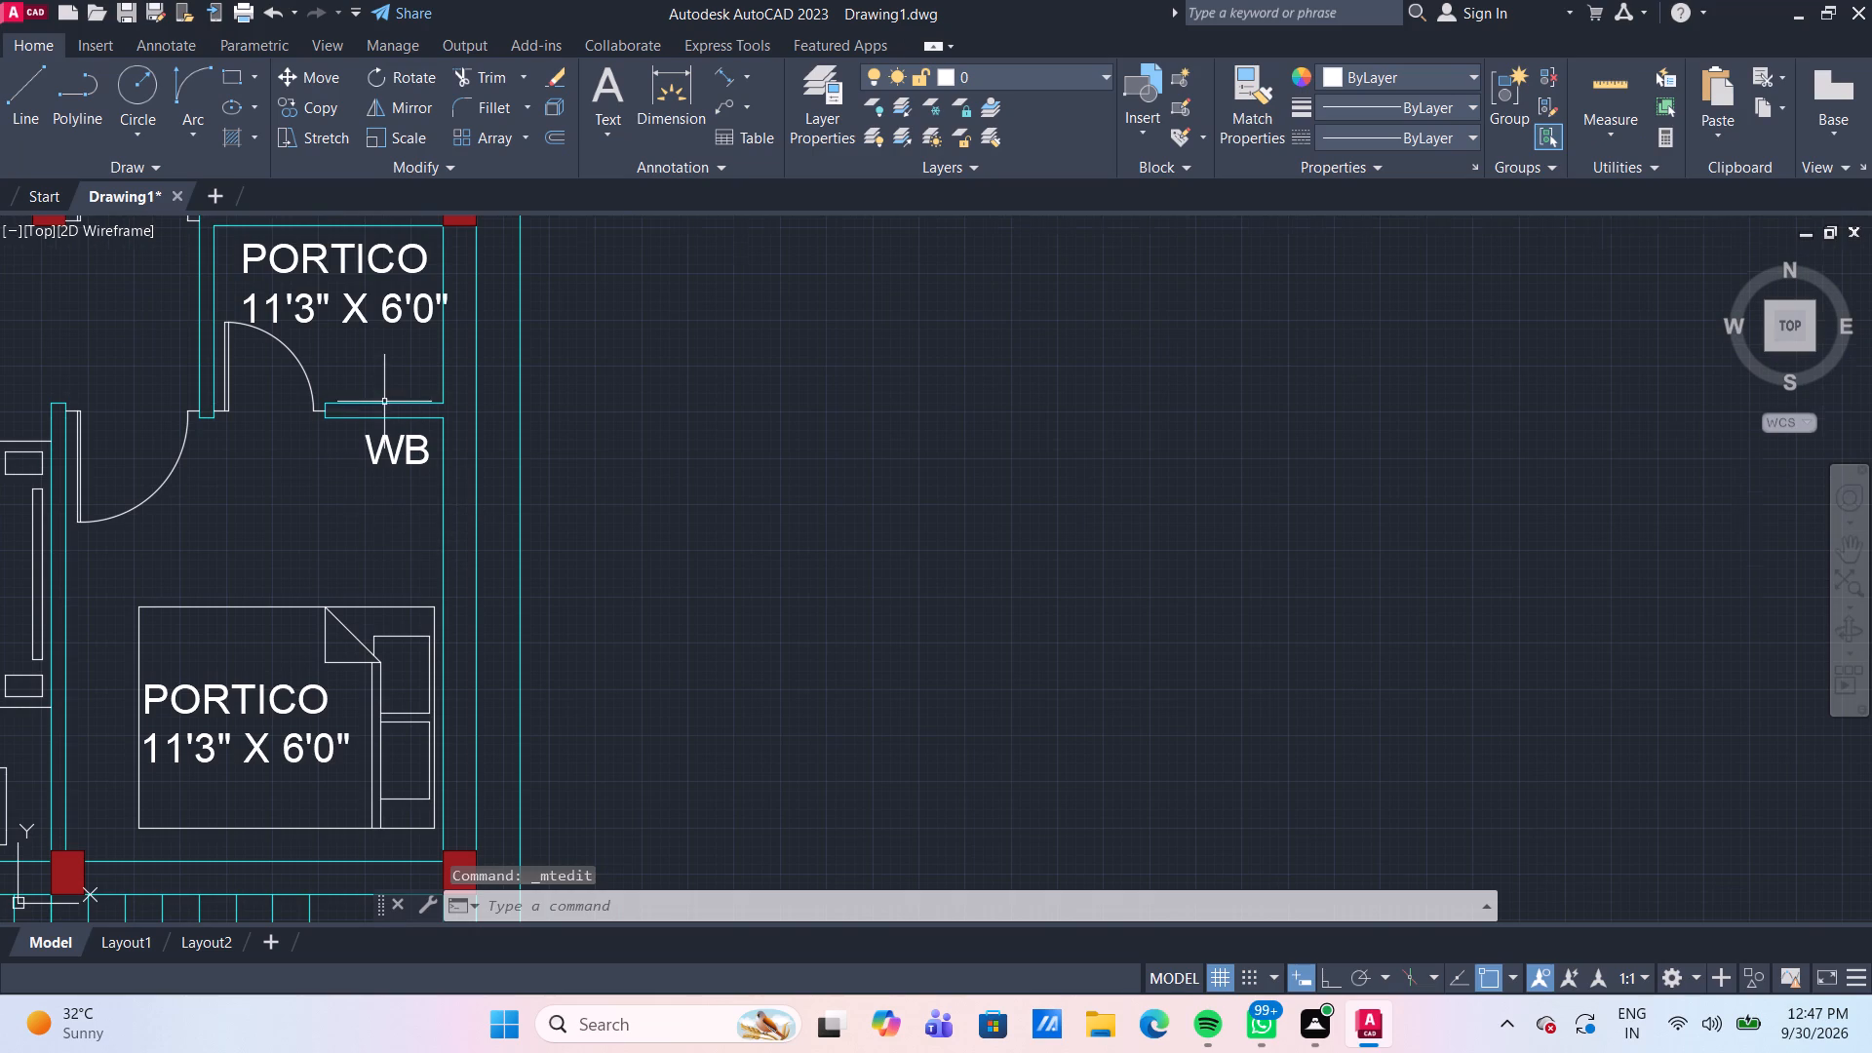
scroll(388, 386, "down", 3)
middle_click_drag(403, 352, 400, 588)
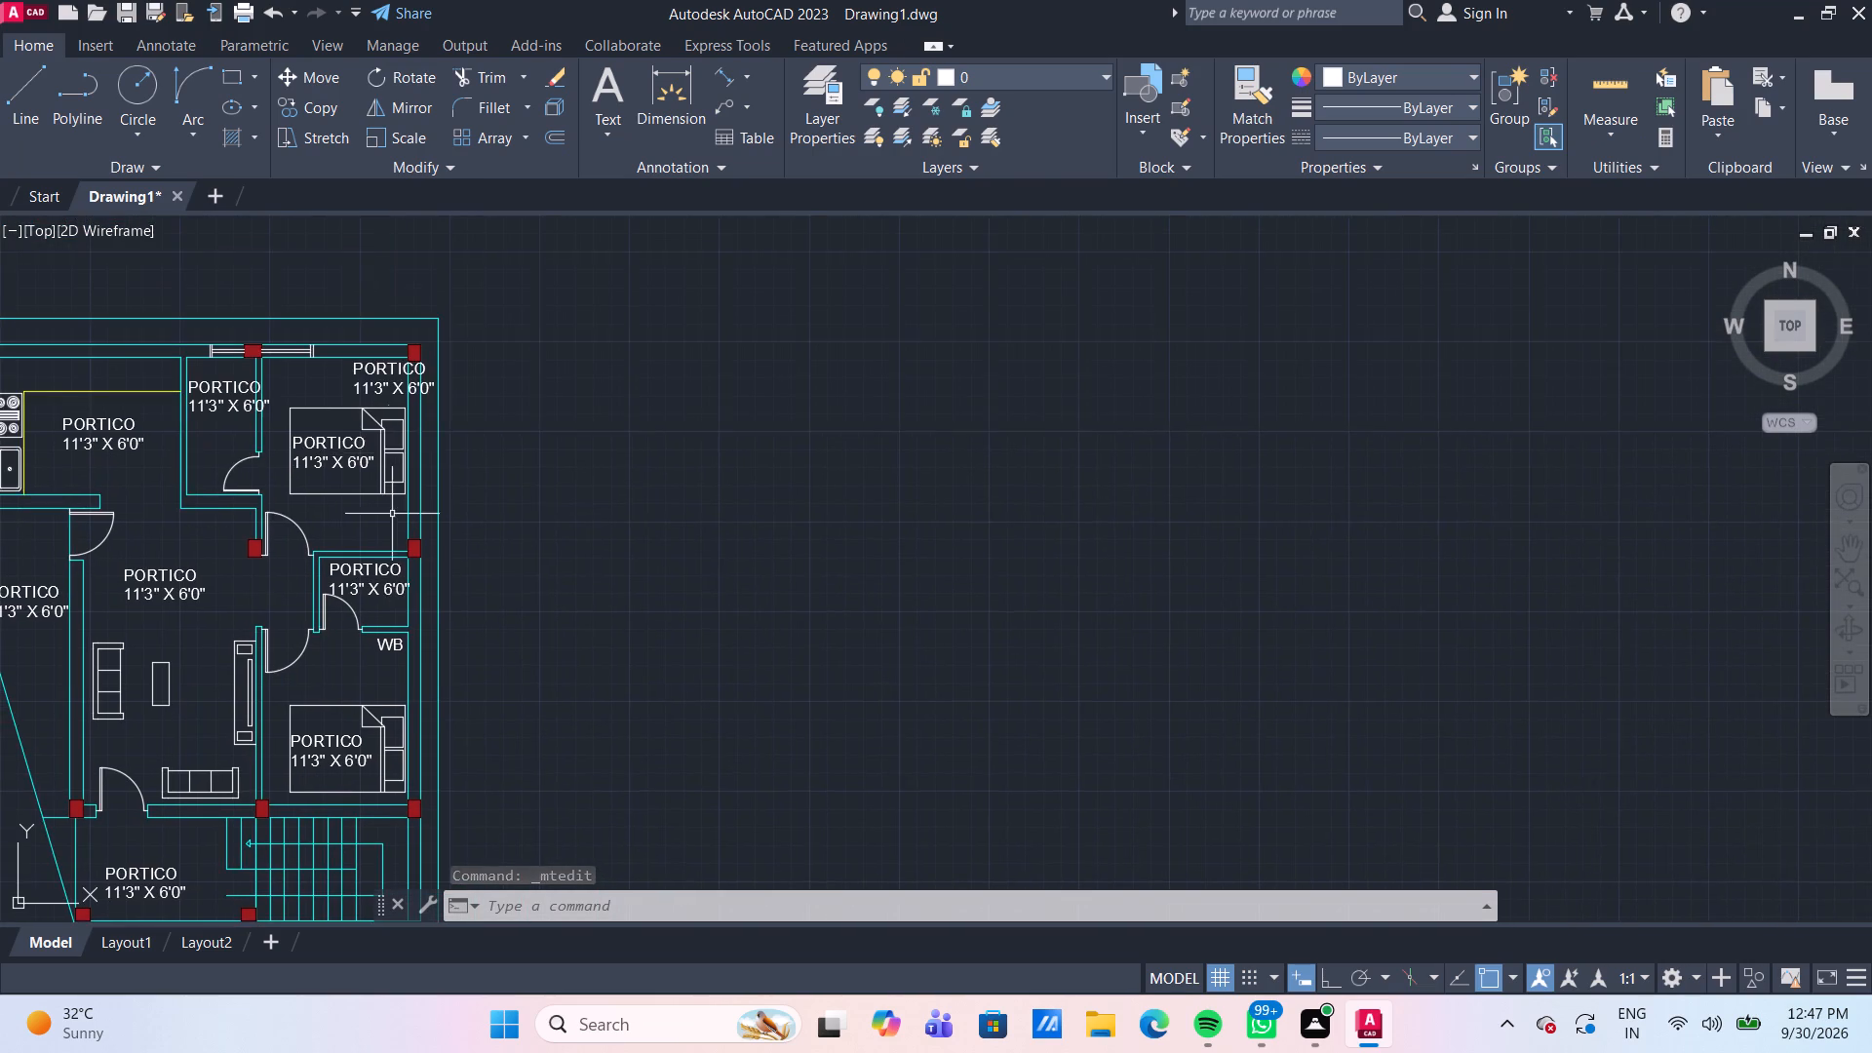
scroll(385, 276, "up", 2)
double_click(408, 493)
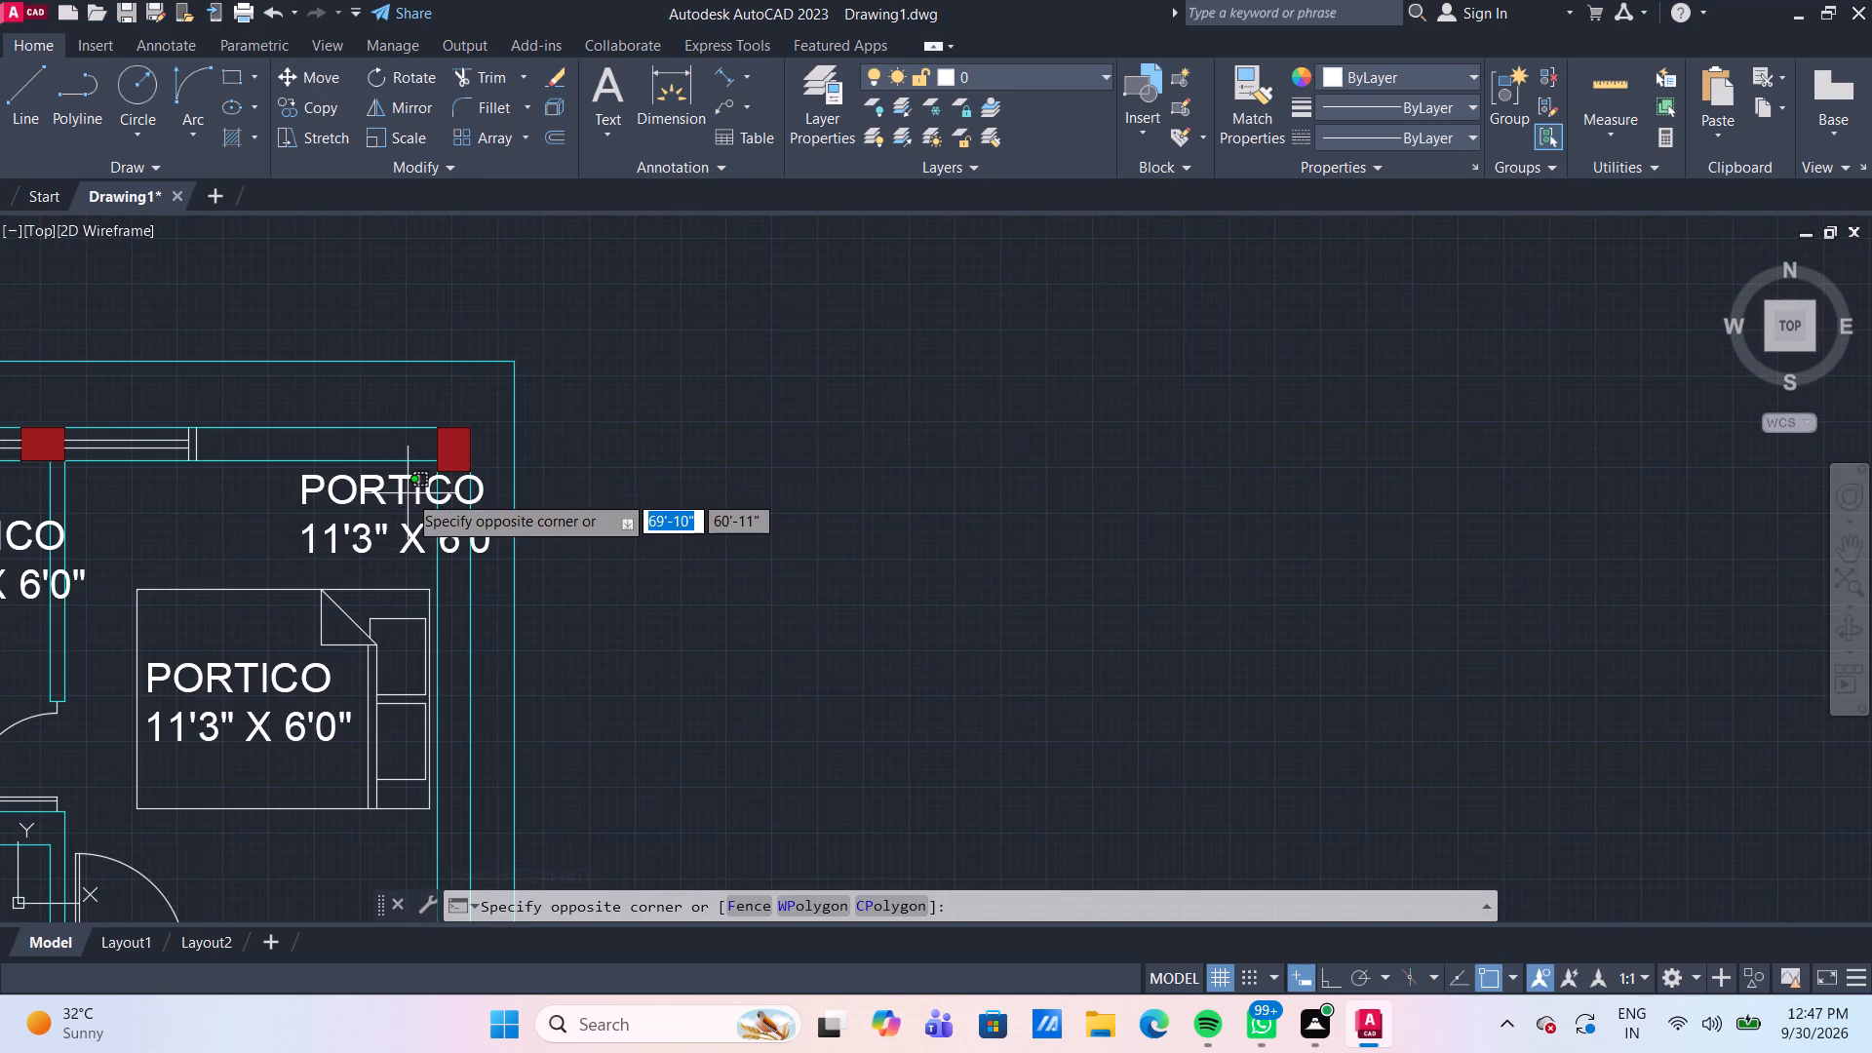
double_click(401, 489)
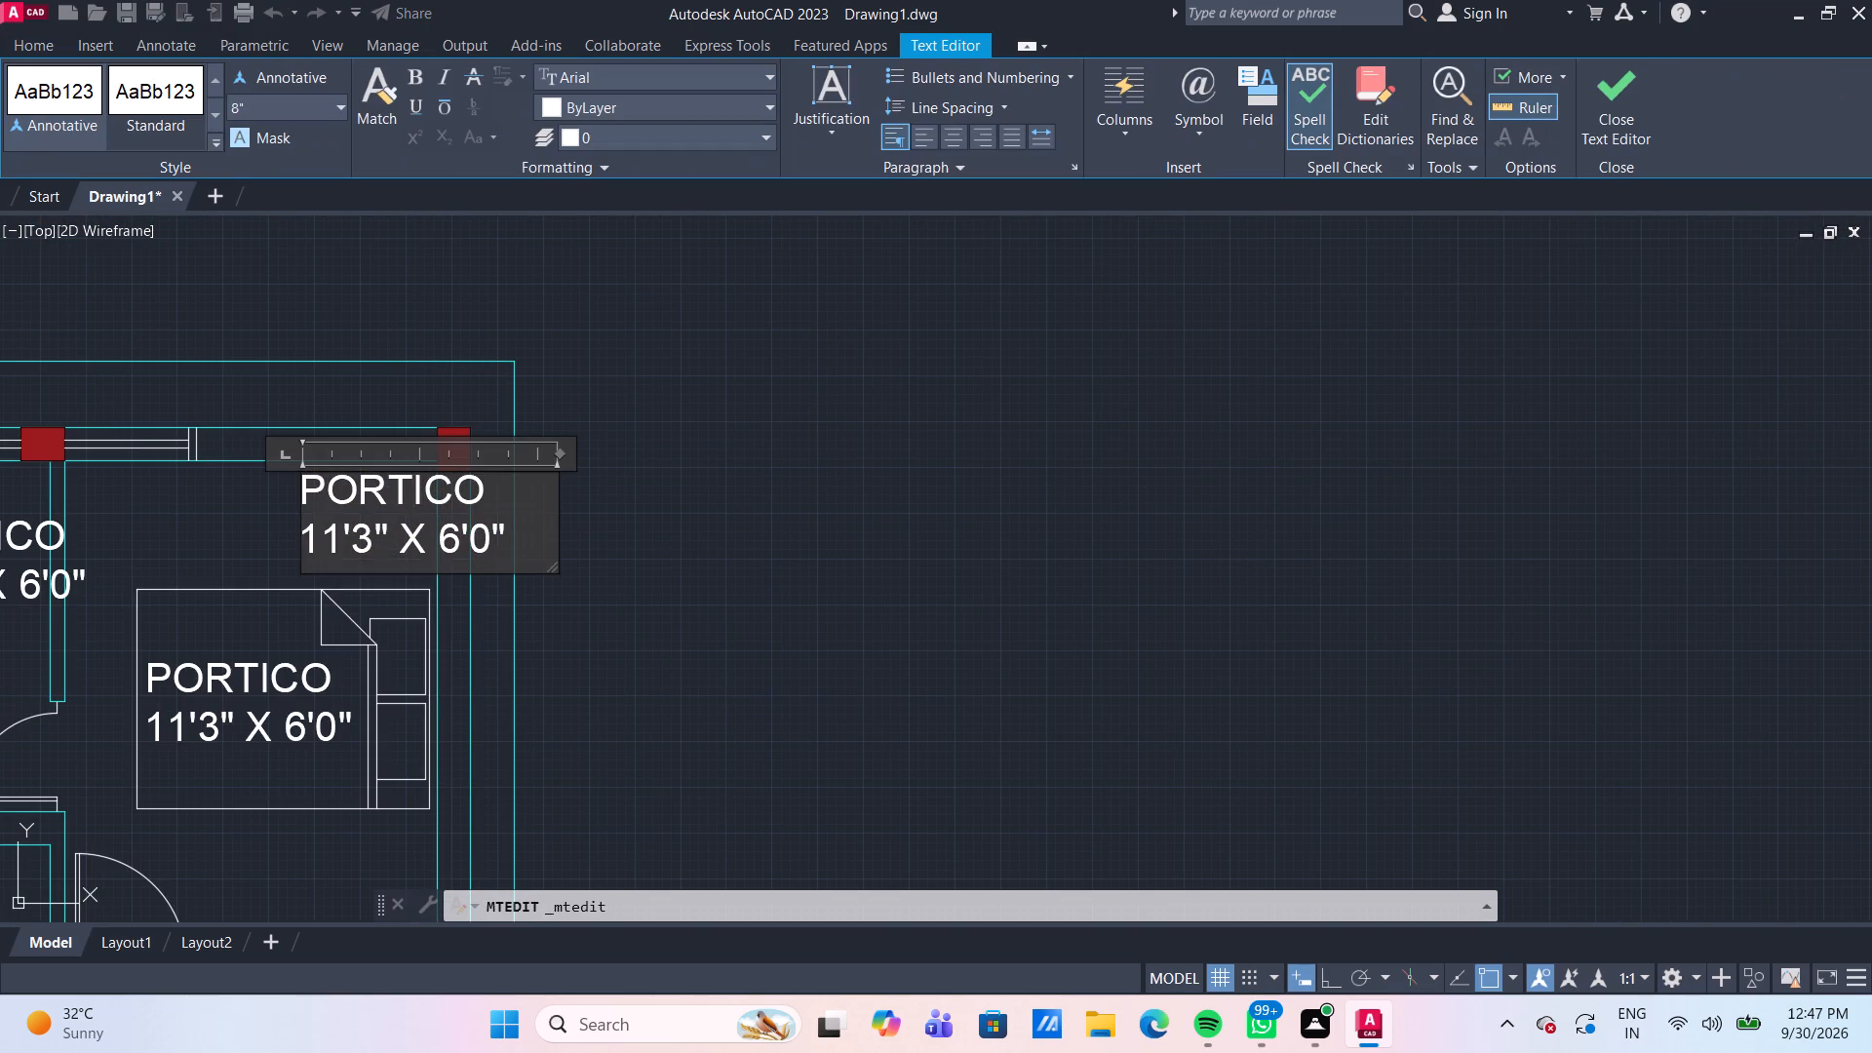
left_click_drag(519, 533, 540, 543)
key("BackSpace")
key("BackSpace")
key("BackSpace")
key("BackSpace")
key("BackSpace")
key("BackSpace")
key("BackSpace")
key("BackSpace")
key("BackSpace")
key("BackSpace")
key("BackSpace")
key("BackSpace")
key("BackSpace")
key("BackSpace")
key("BackSpace")
key("BackSpace")
key("BackSpace")
key("BackSpace")
key("BackSpace")
key("BackSpace")
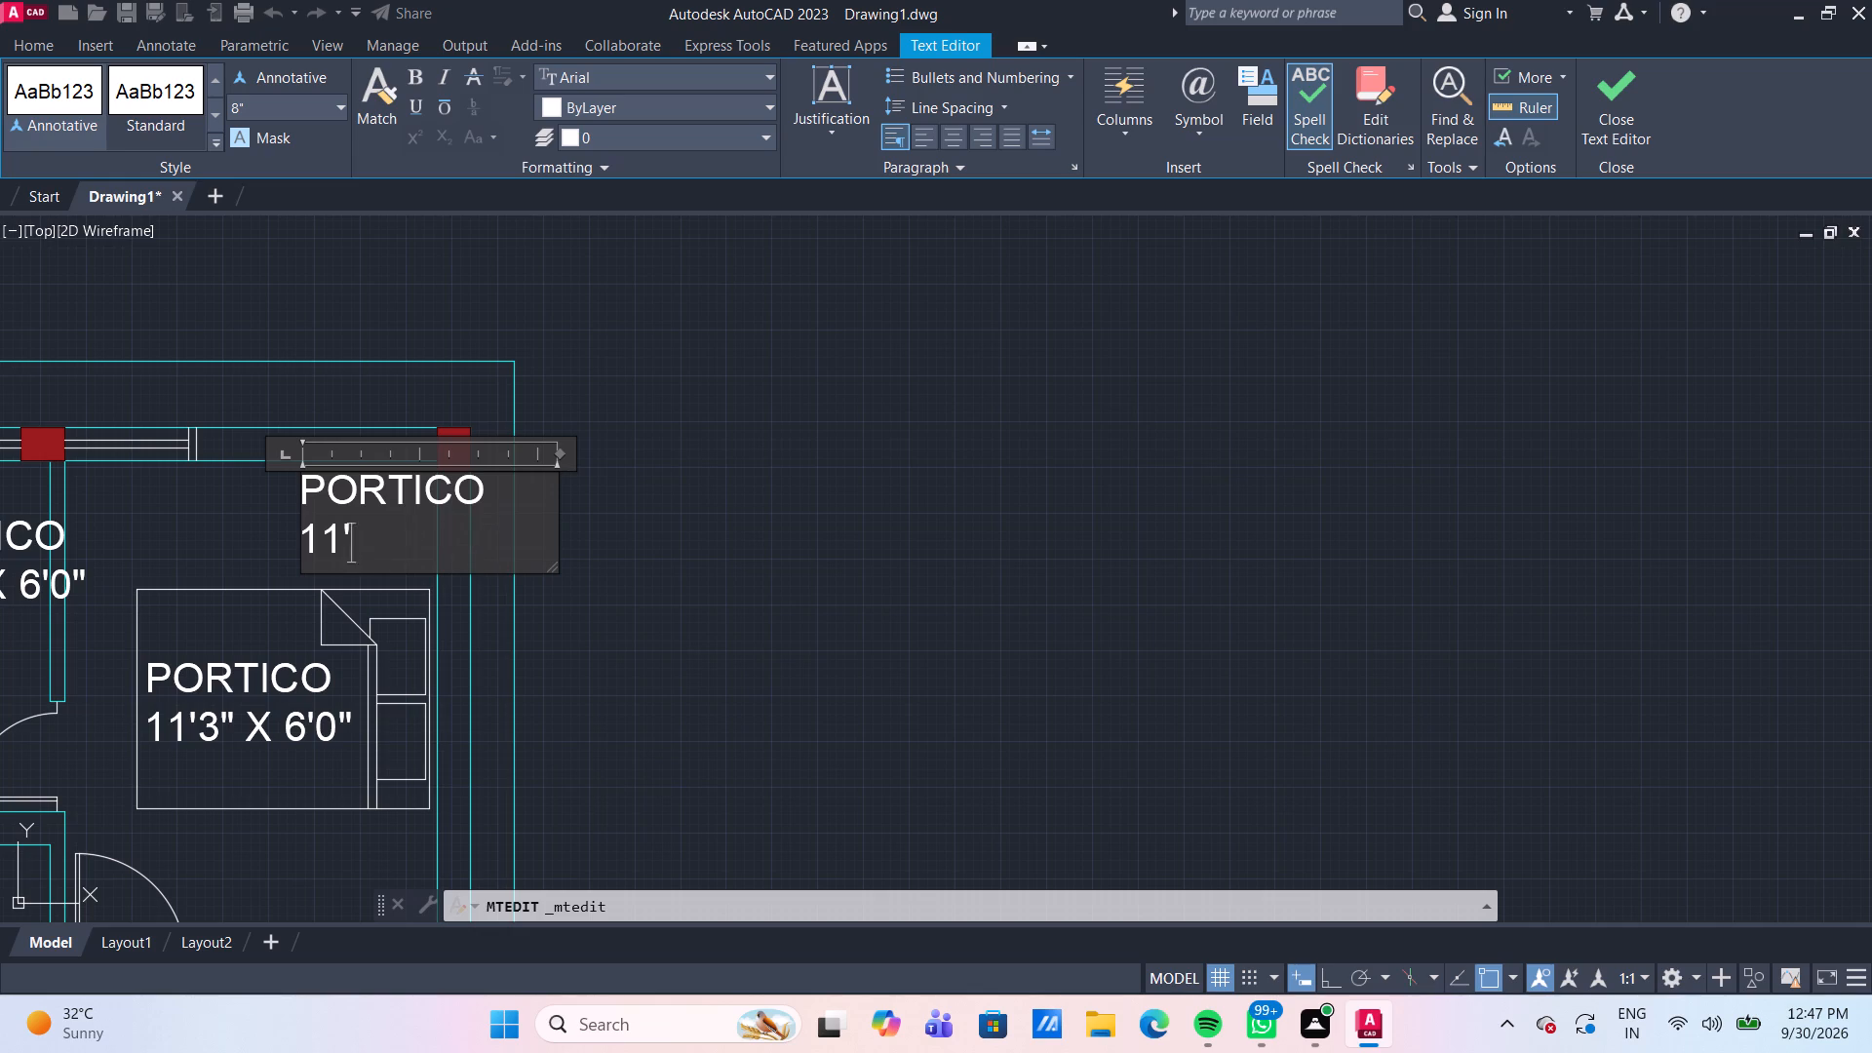
type("WB")
left_click(639, 522)
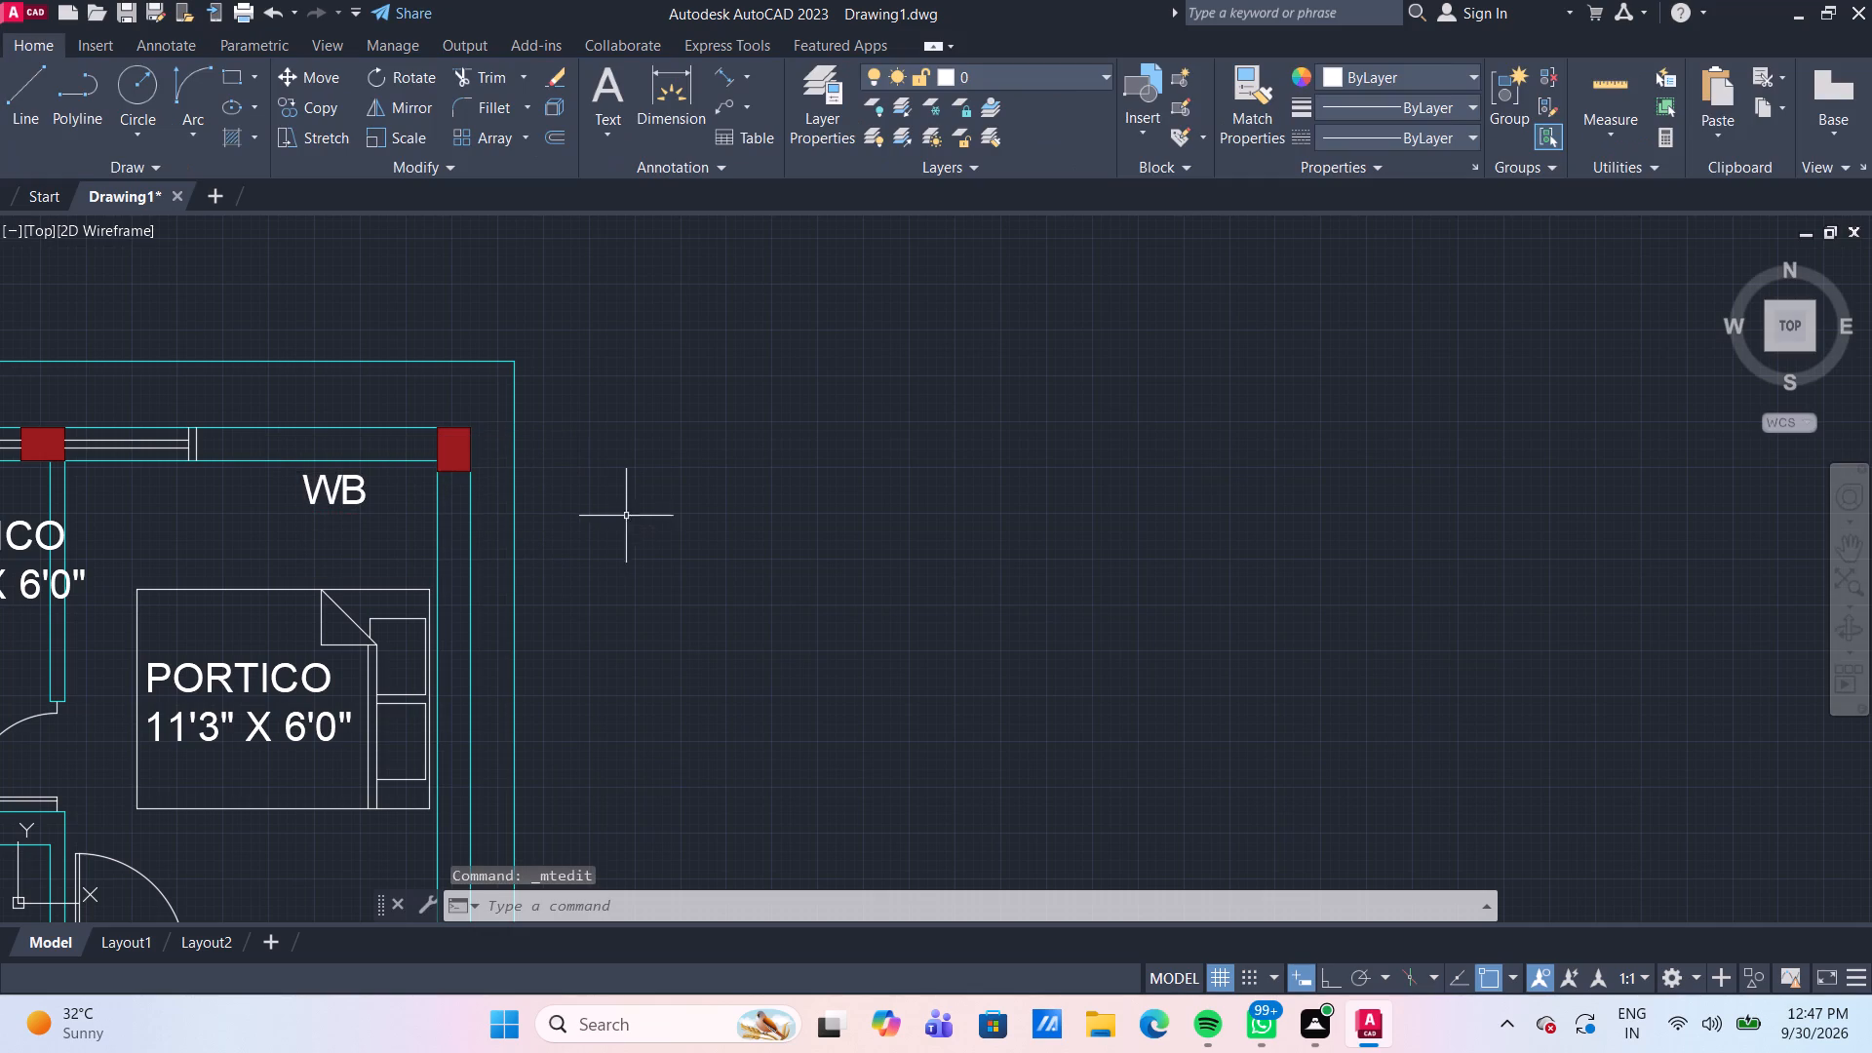
Draw the wardrobe outline around the upper bedroom's WB label, 1'6" deep from the window end and about 5'-6" across to the side wall.
middle_click_drag(216, 511, 244, 477)
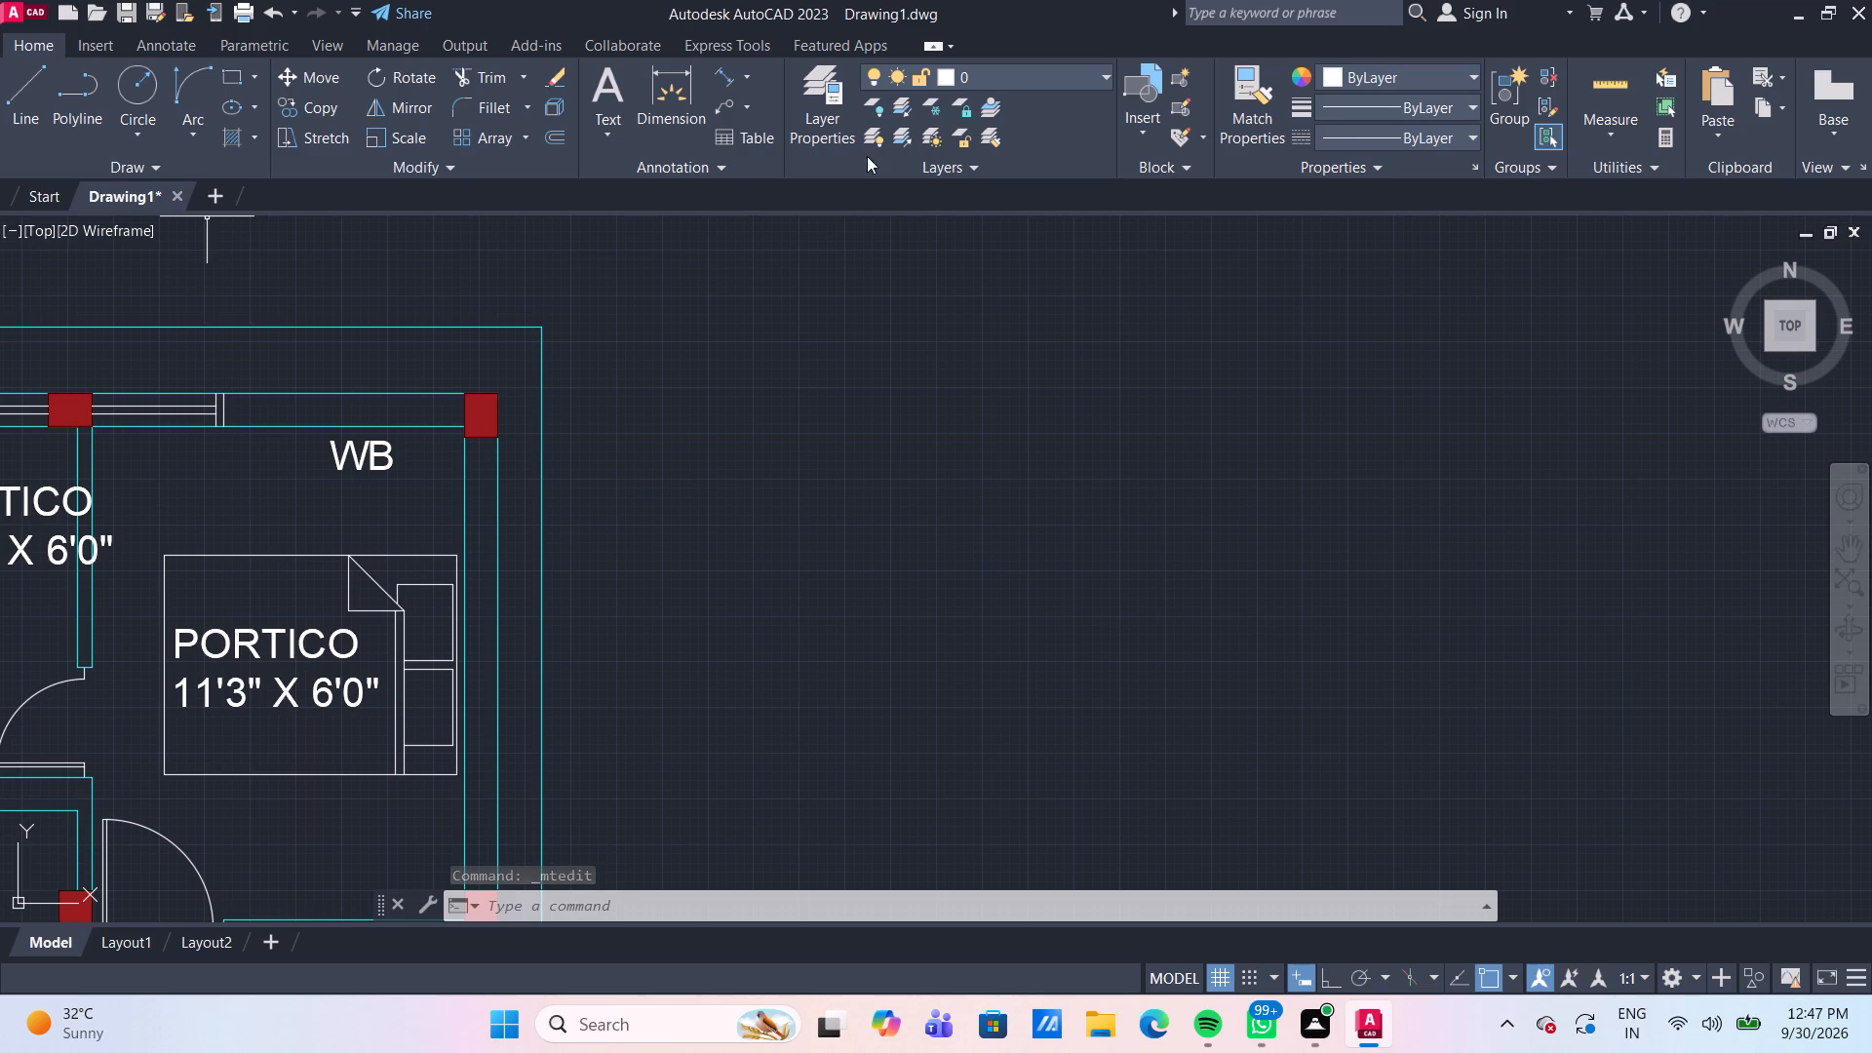
left_click(22, 101)
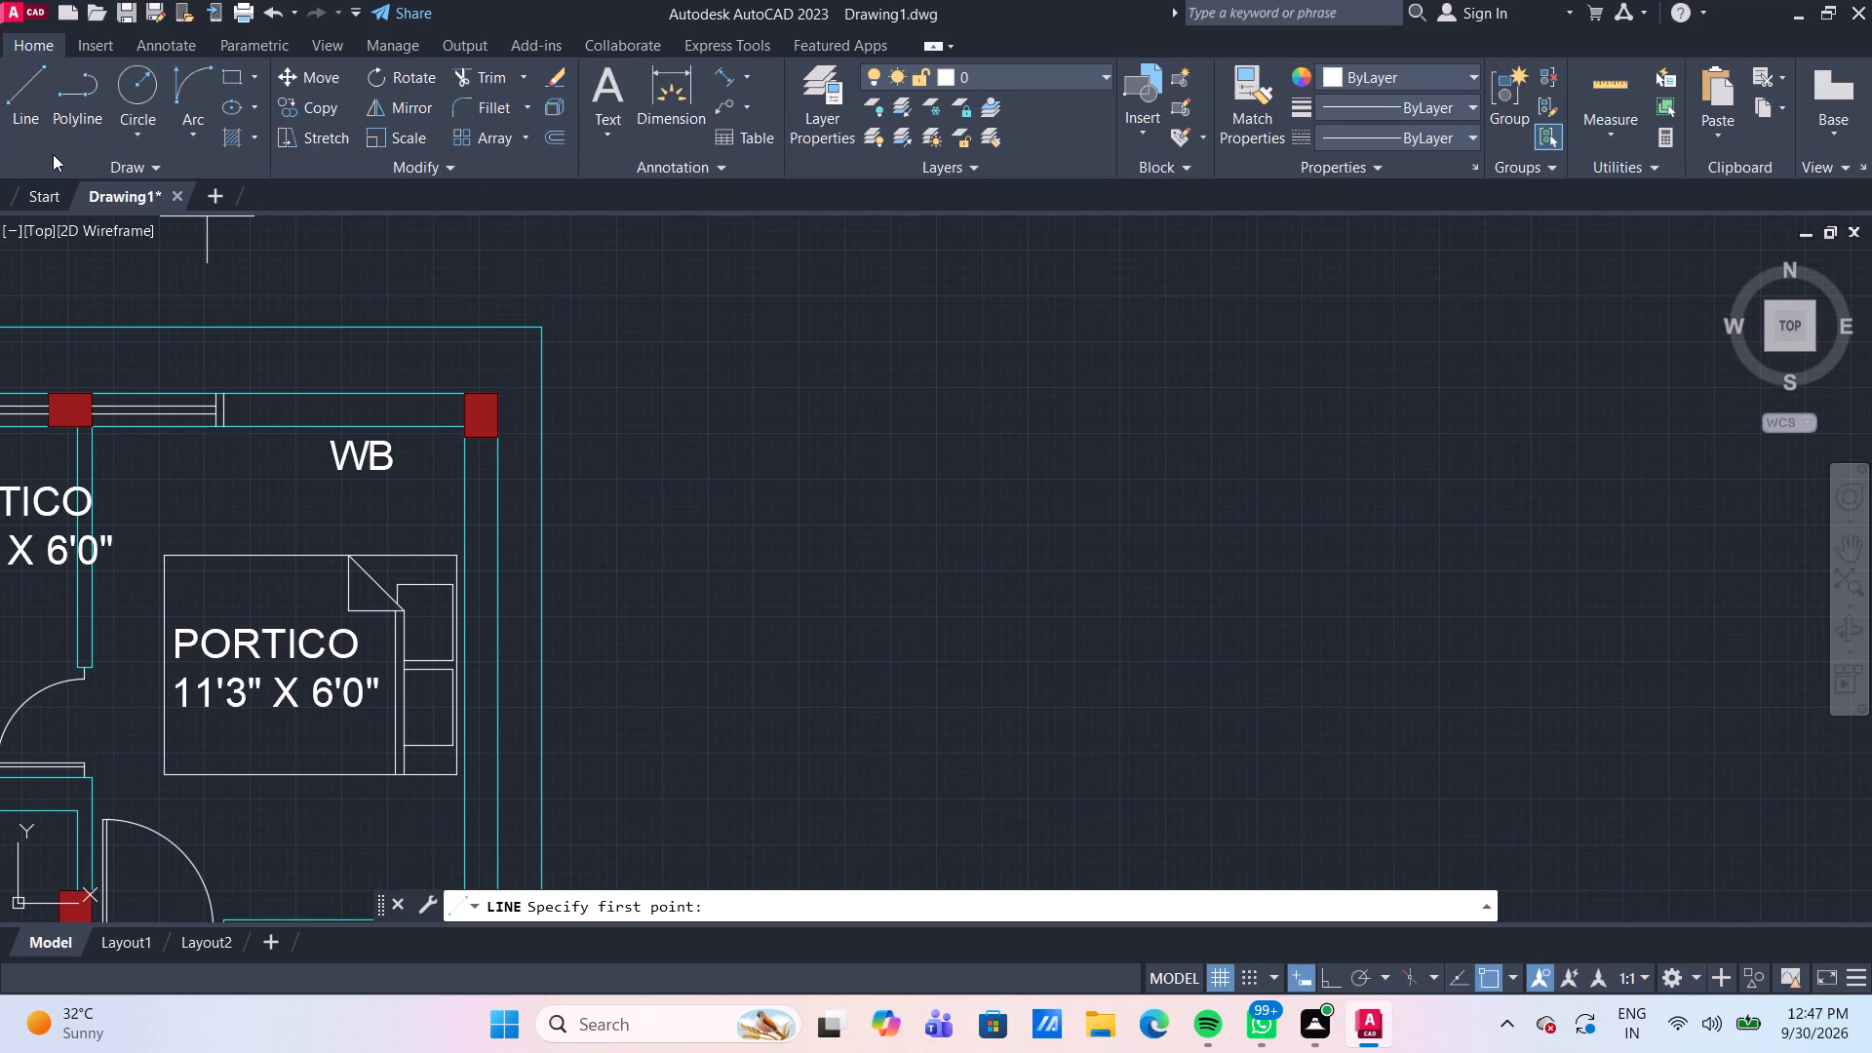
left_click(227, 427)
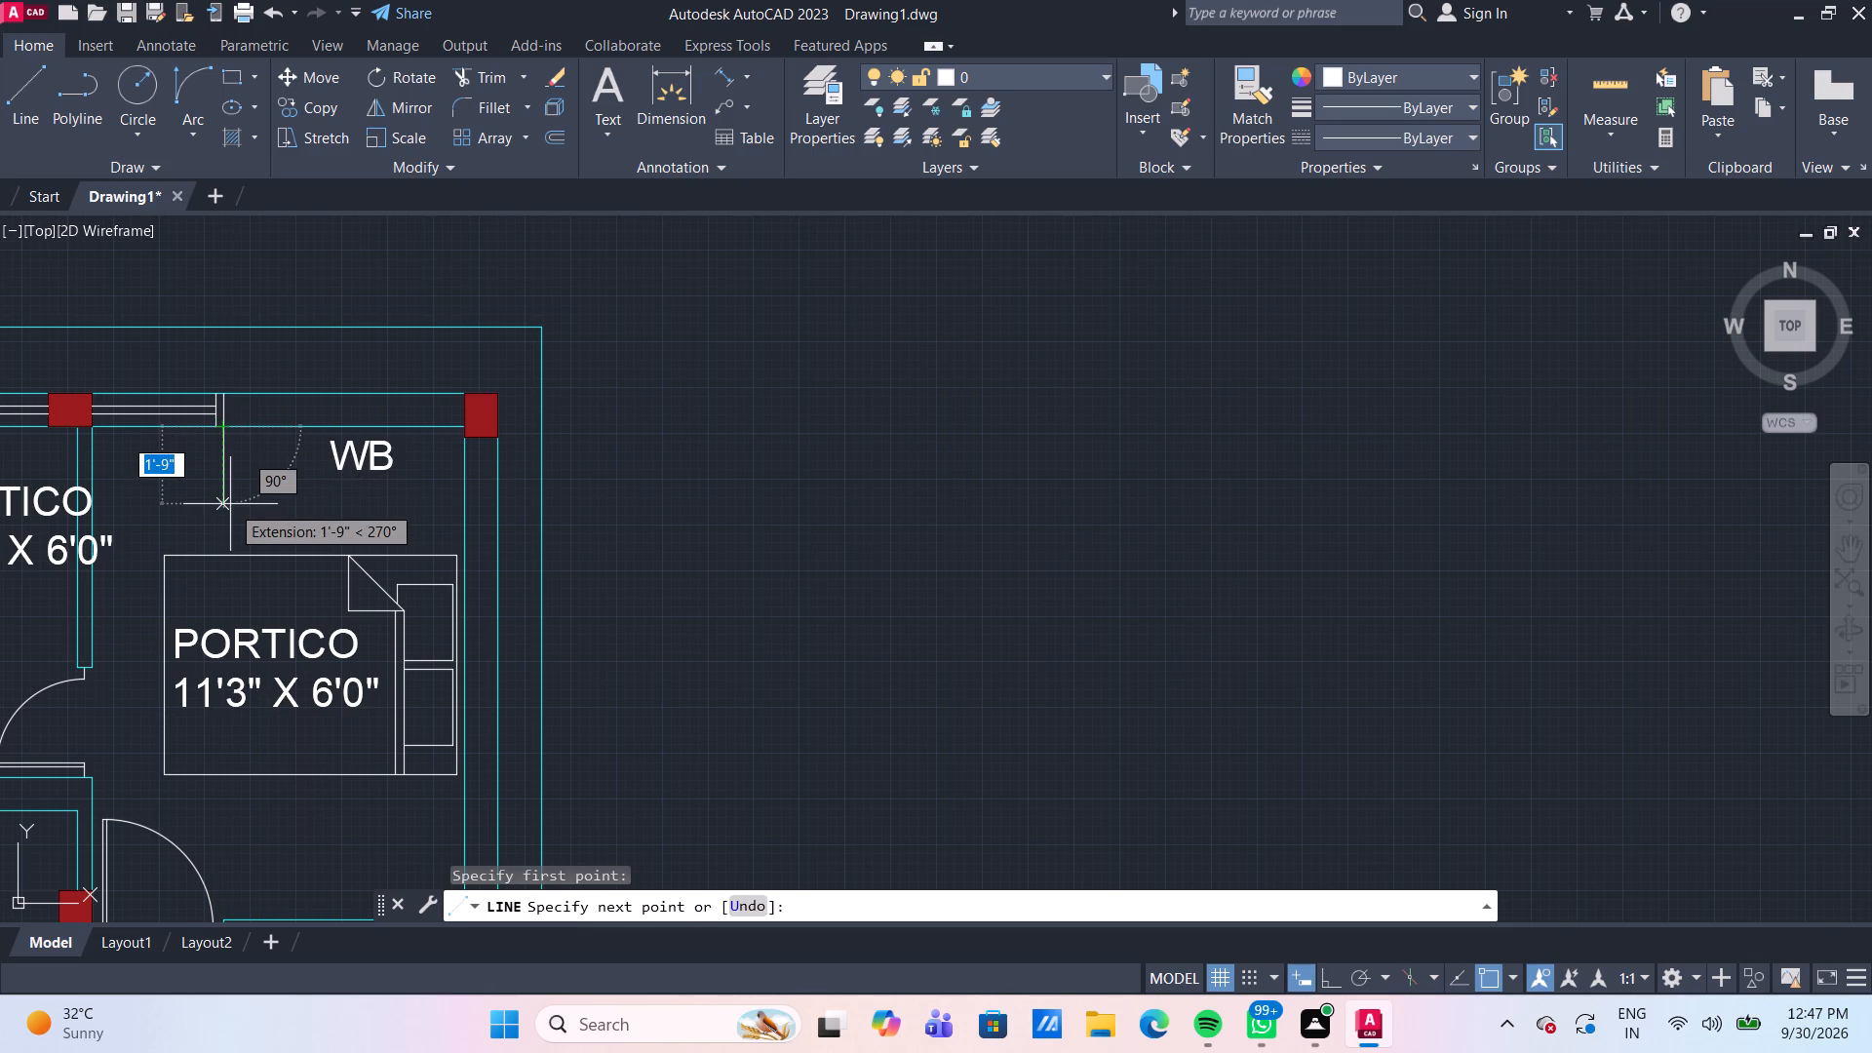
type("1'6\"")
key("Return")
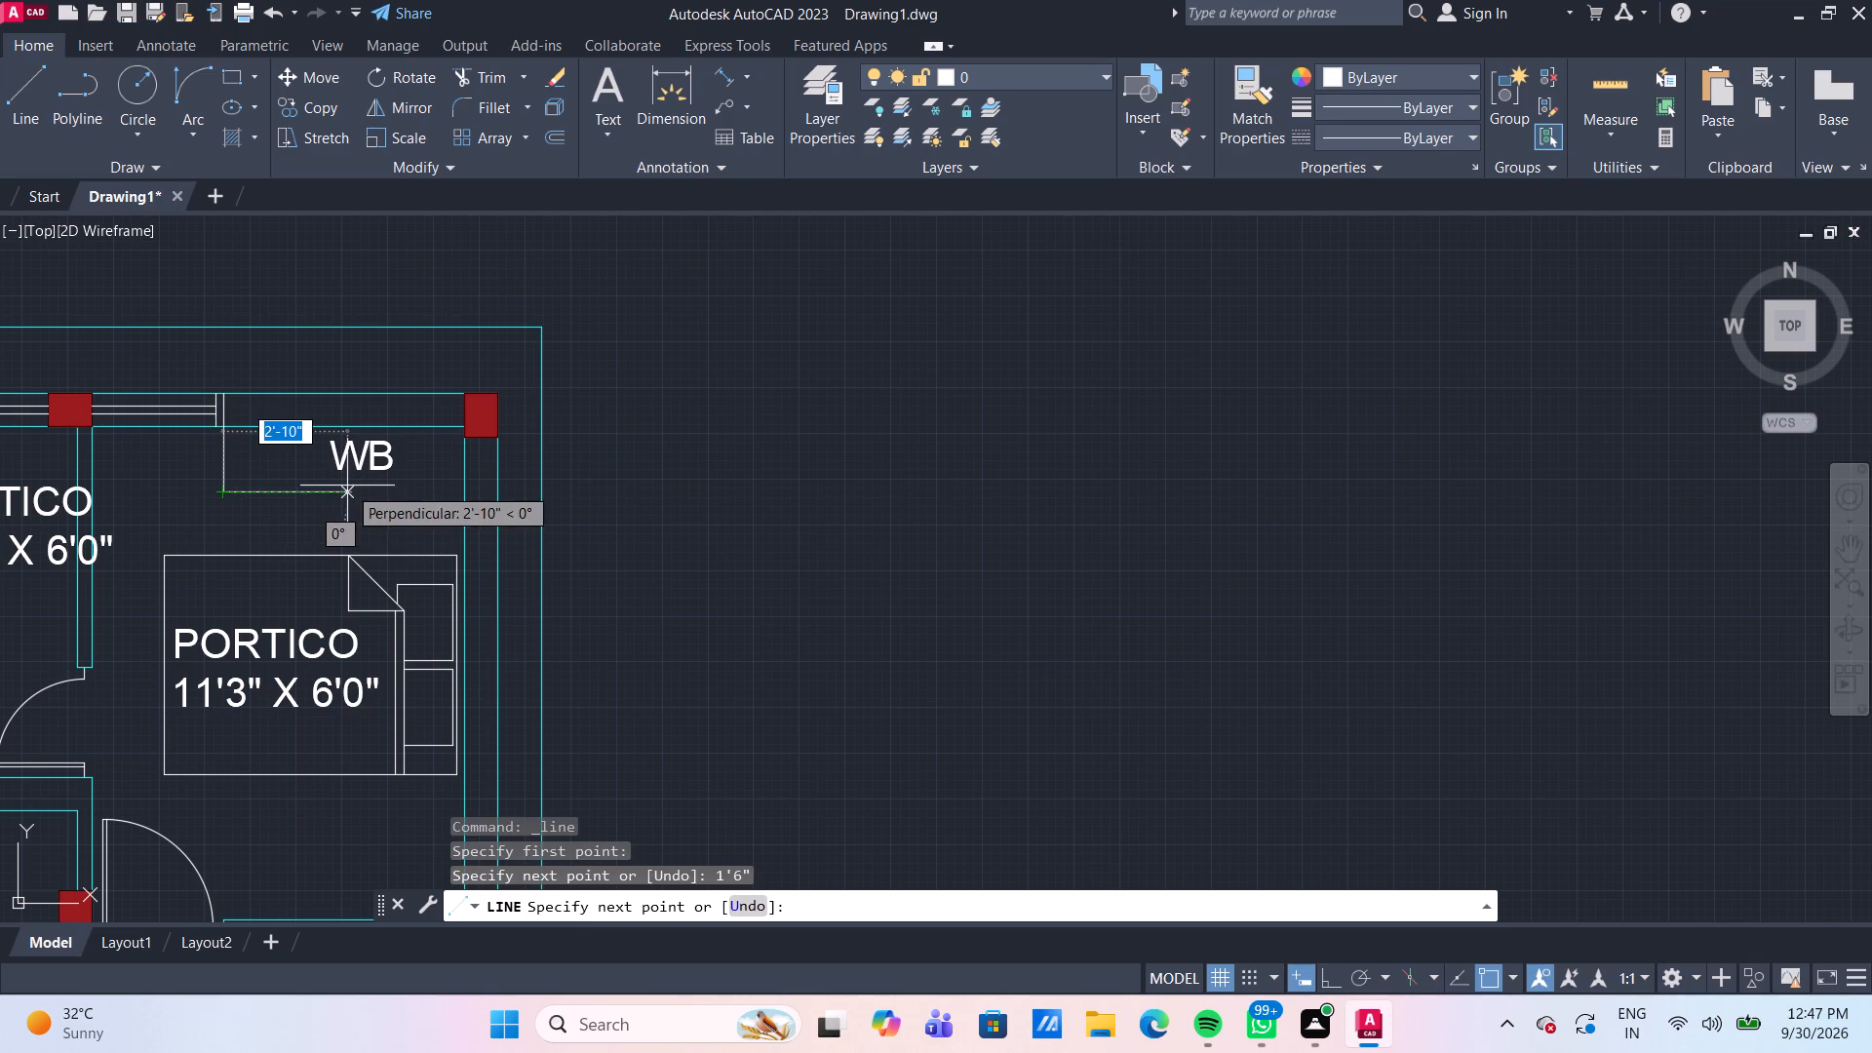
left_click(463, 492)
key("Return")
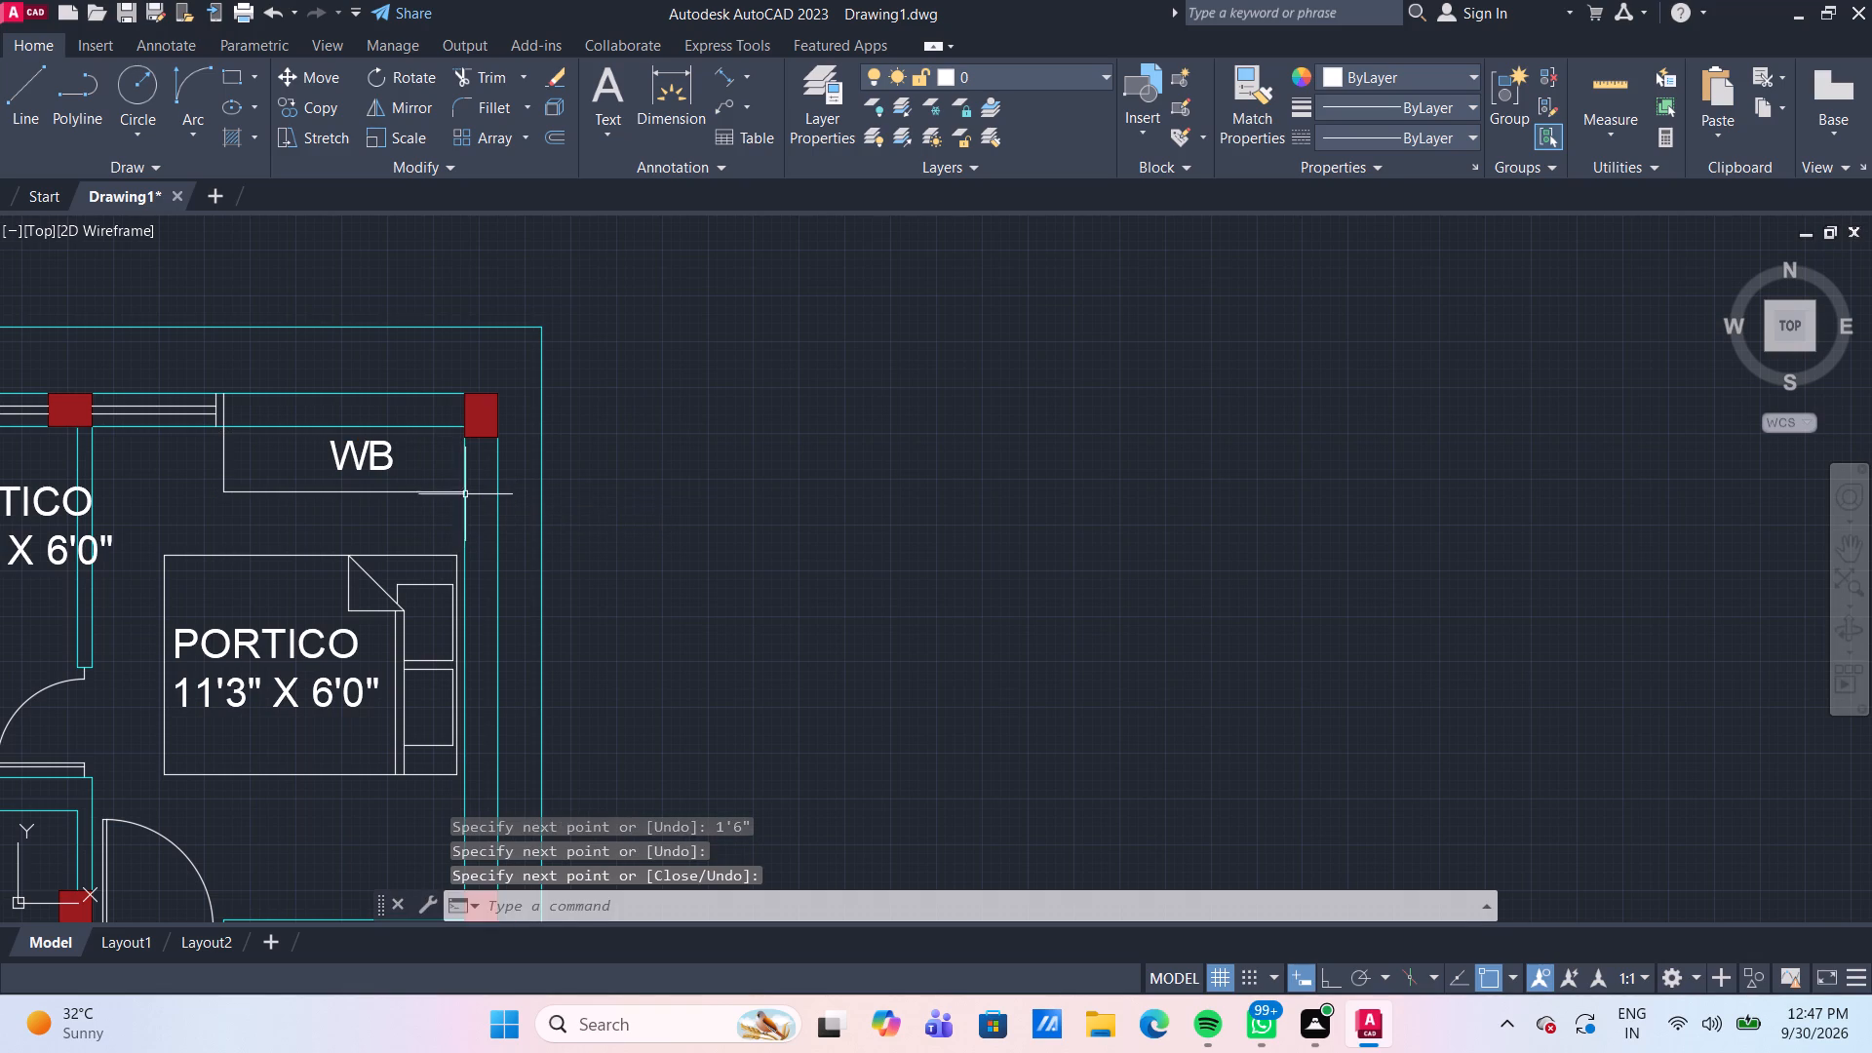
With Ortho on, draw the lower bedroom's wardrobe outline around WB, 1'6" deep from the partition's end and about 2'-9" across to the side wall.
scroll(613, 515, "down", 2)
middle_click_drag(694, 573, 689, 406)
scroll(689, 406, "down", 3)
scroll(670, 536, "up", 1)
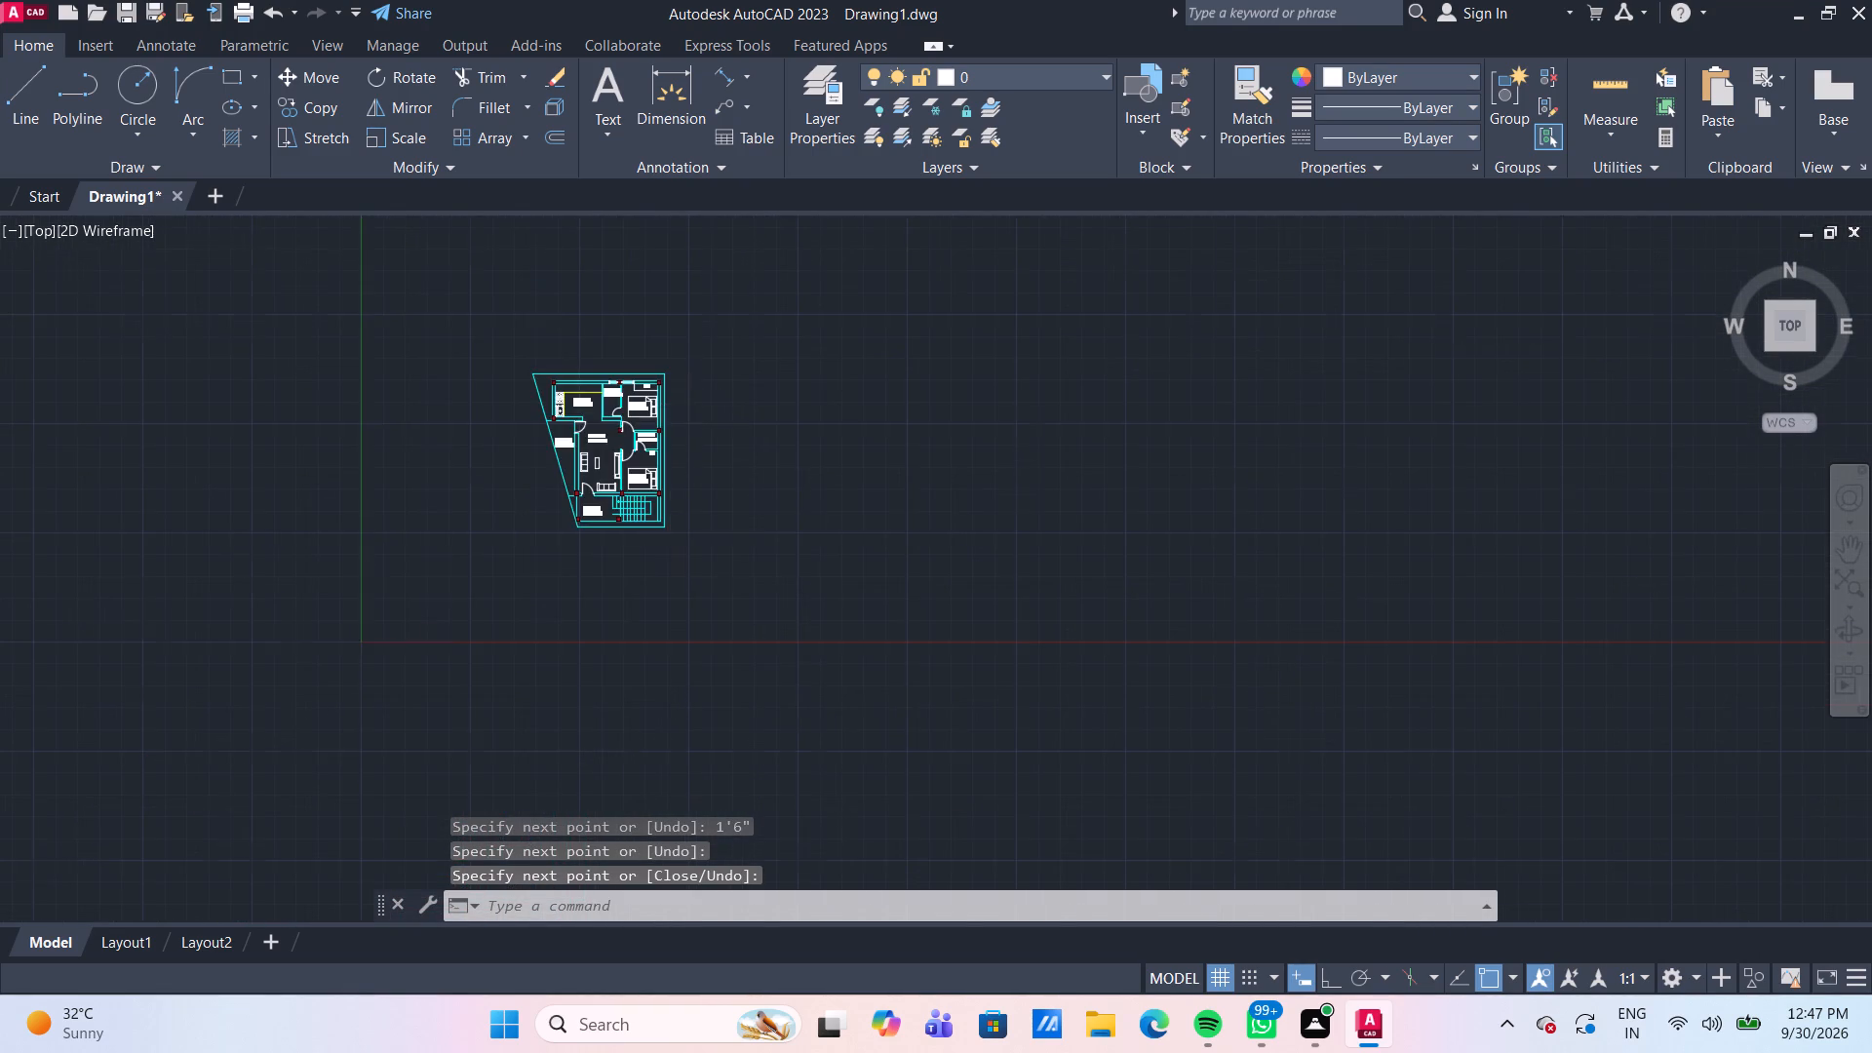
scroll(670, 536, "up", 2)
left_click(1328, 984)
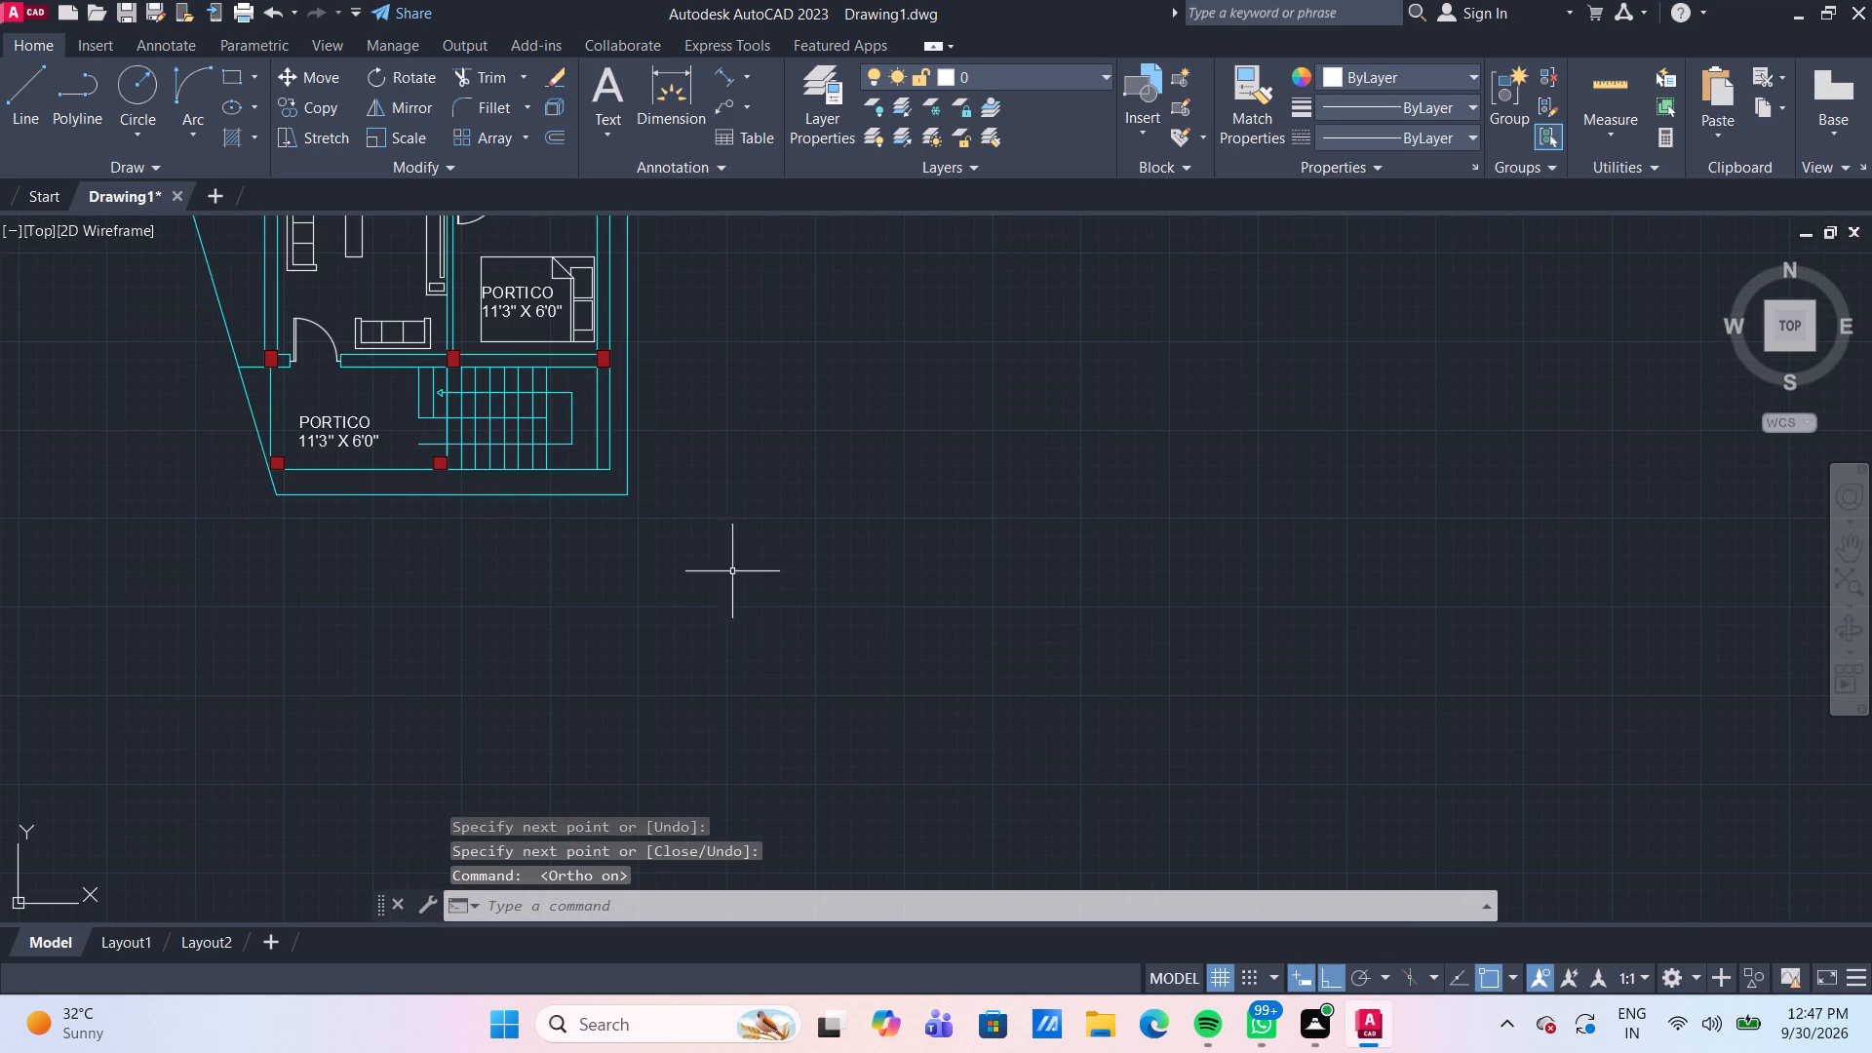
scroll(570, 313, "up", 2)
middle_click_drag(570, 313, 543, 671)
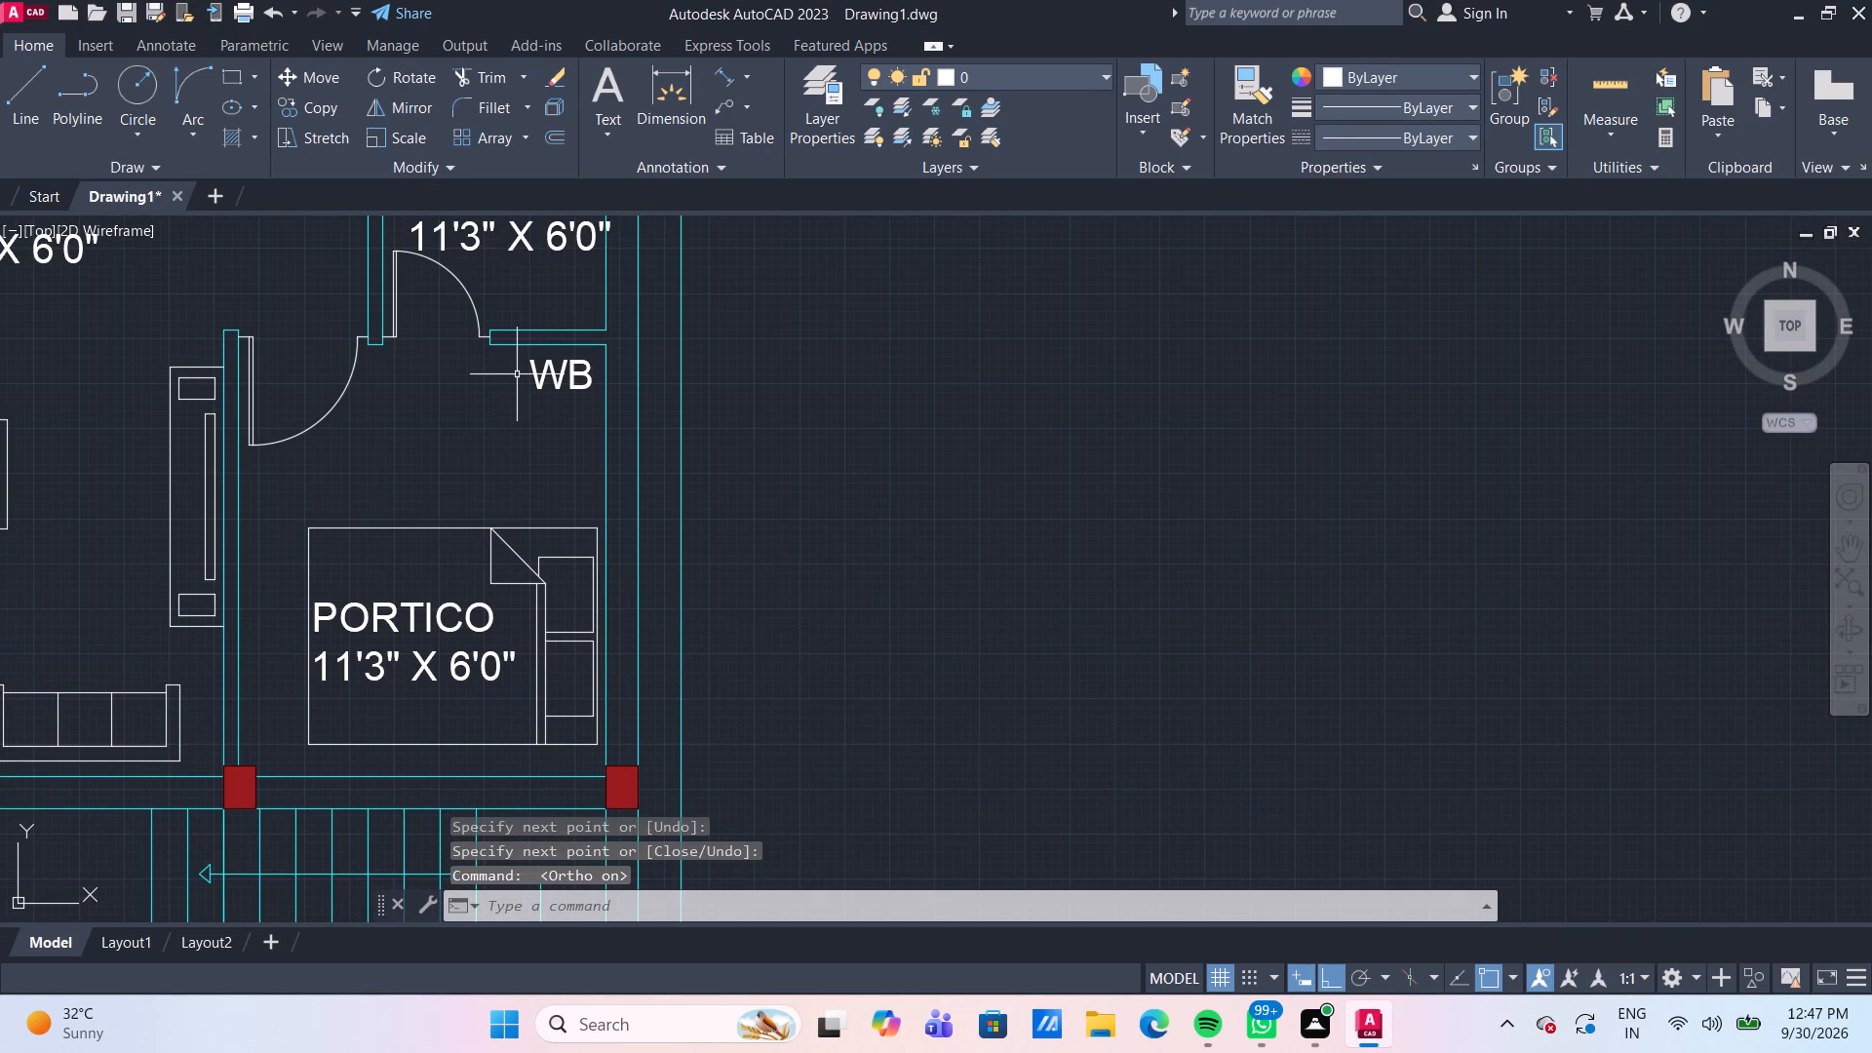
scroll(517, 373, "up", 1)
key("l")
key("Return")
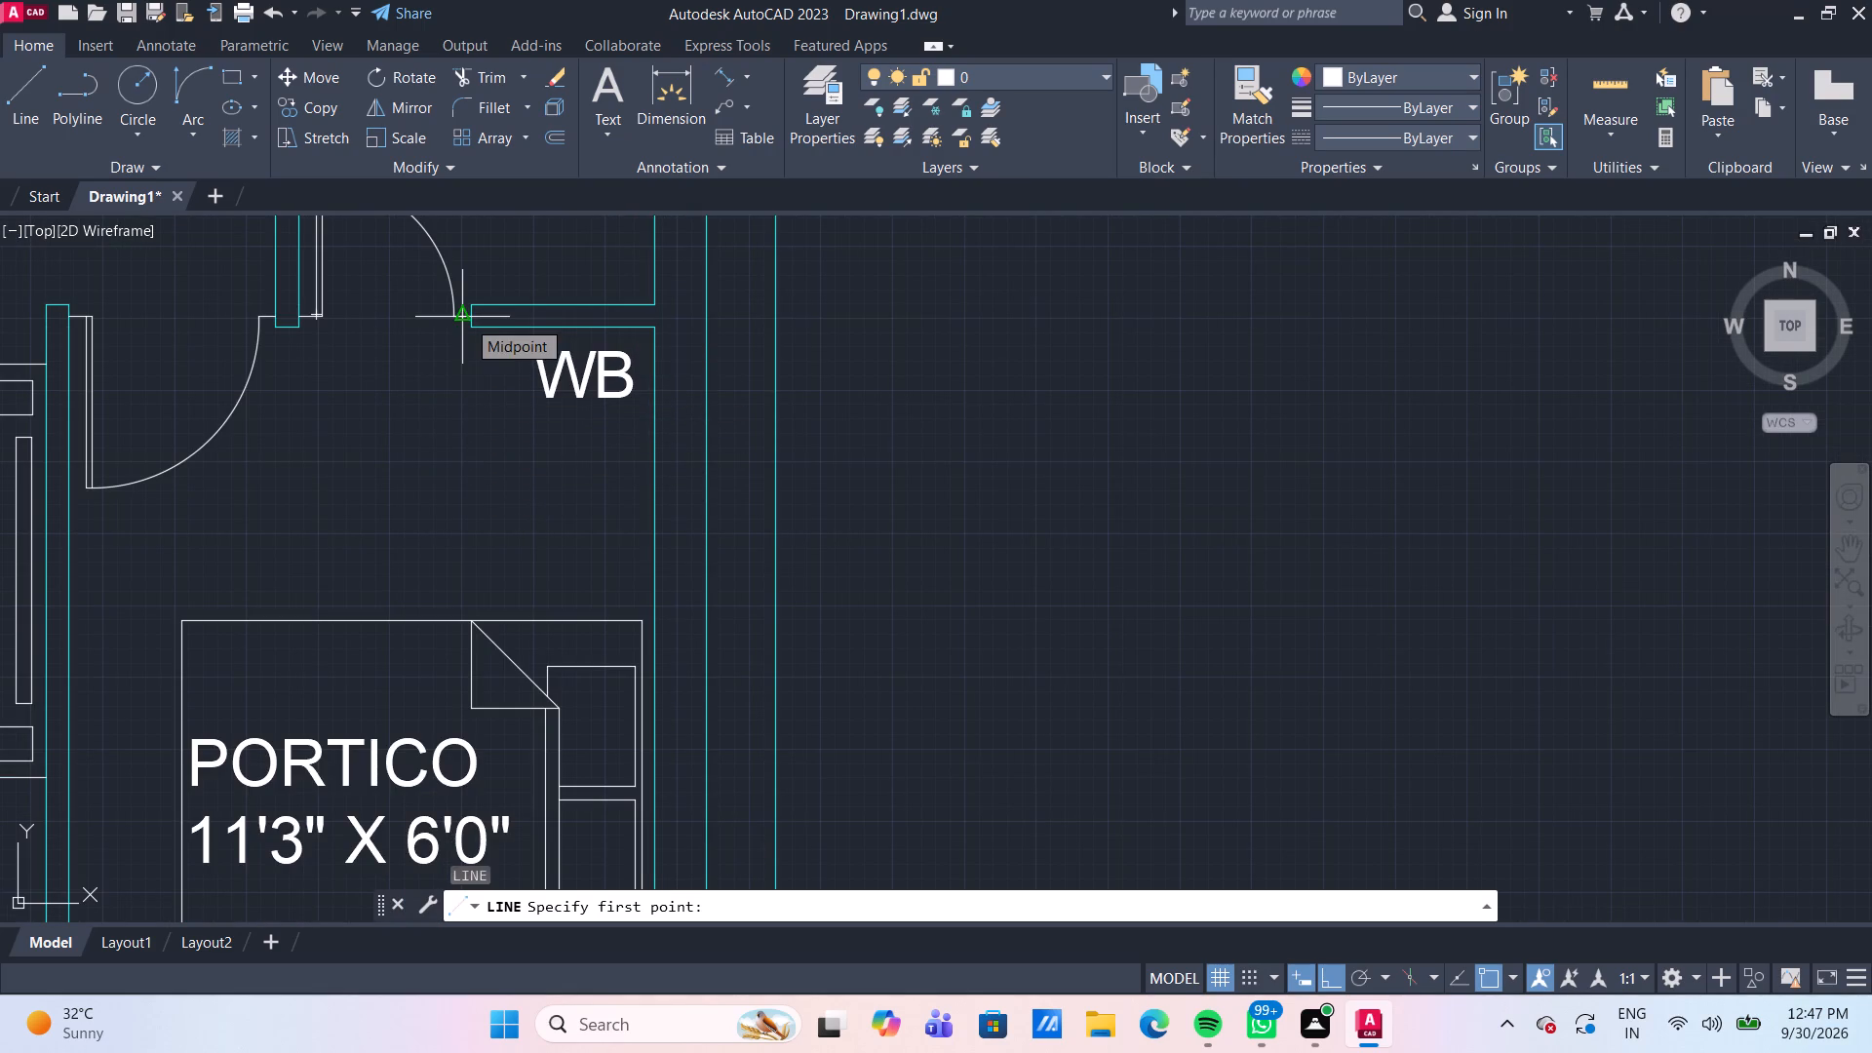
scroll(506, 351, "up", 2)
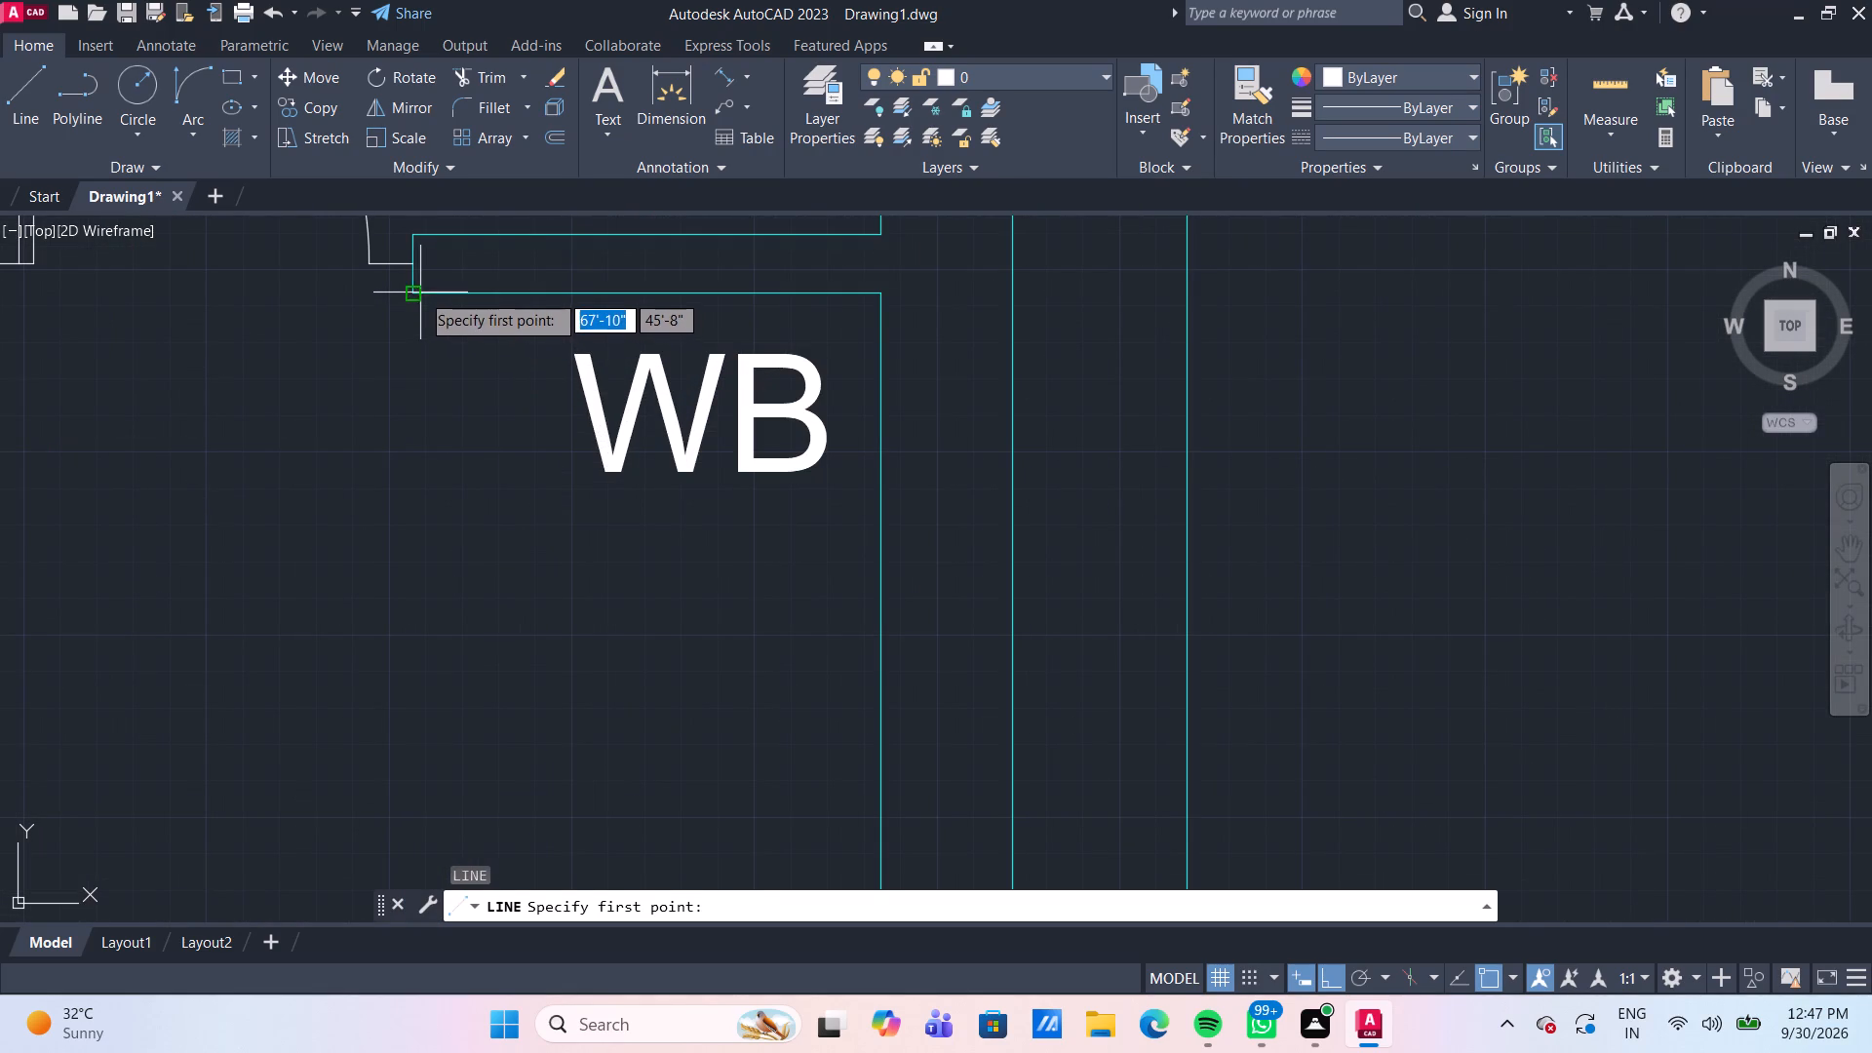
left_click(409, 299)
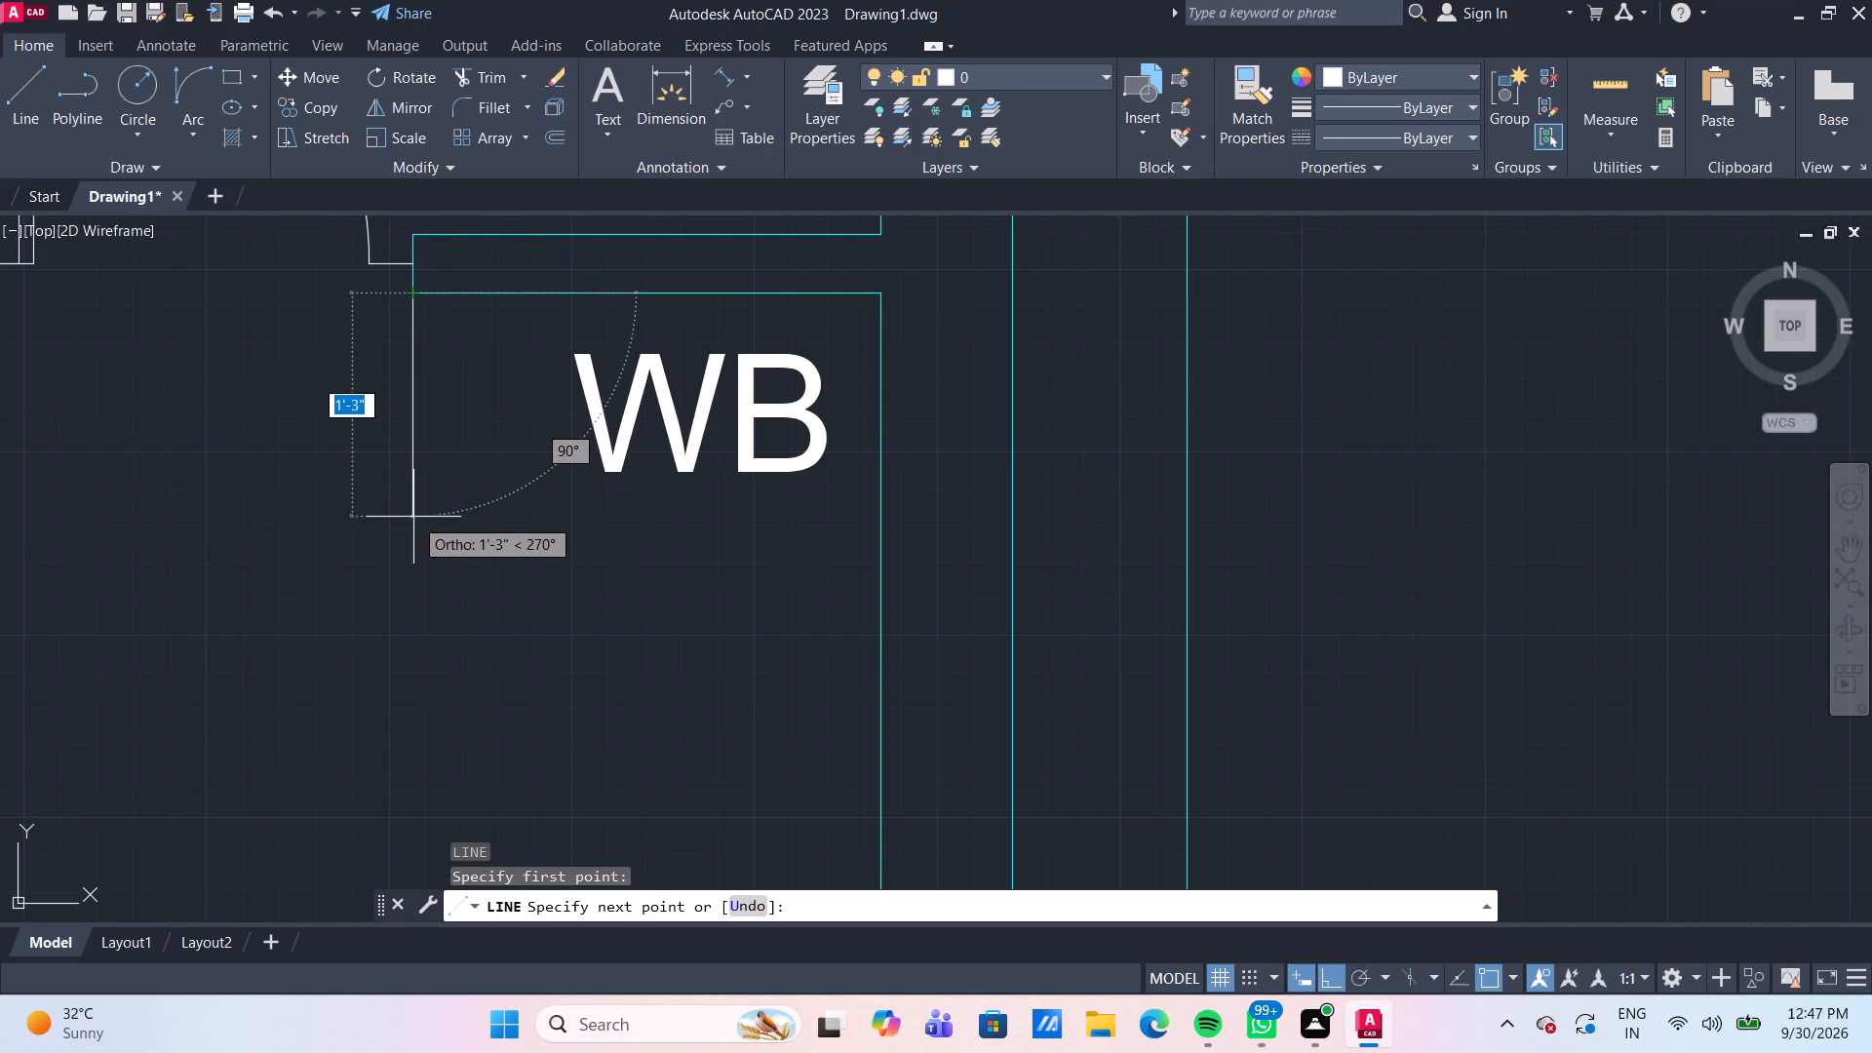
type("1'6\"")
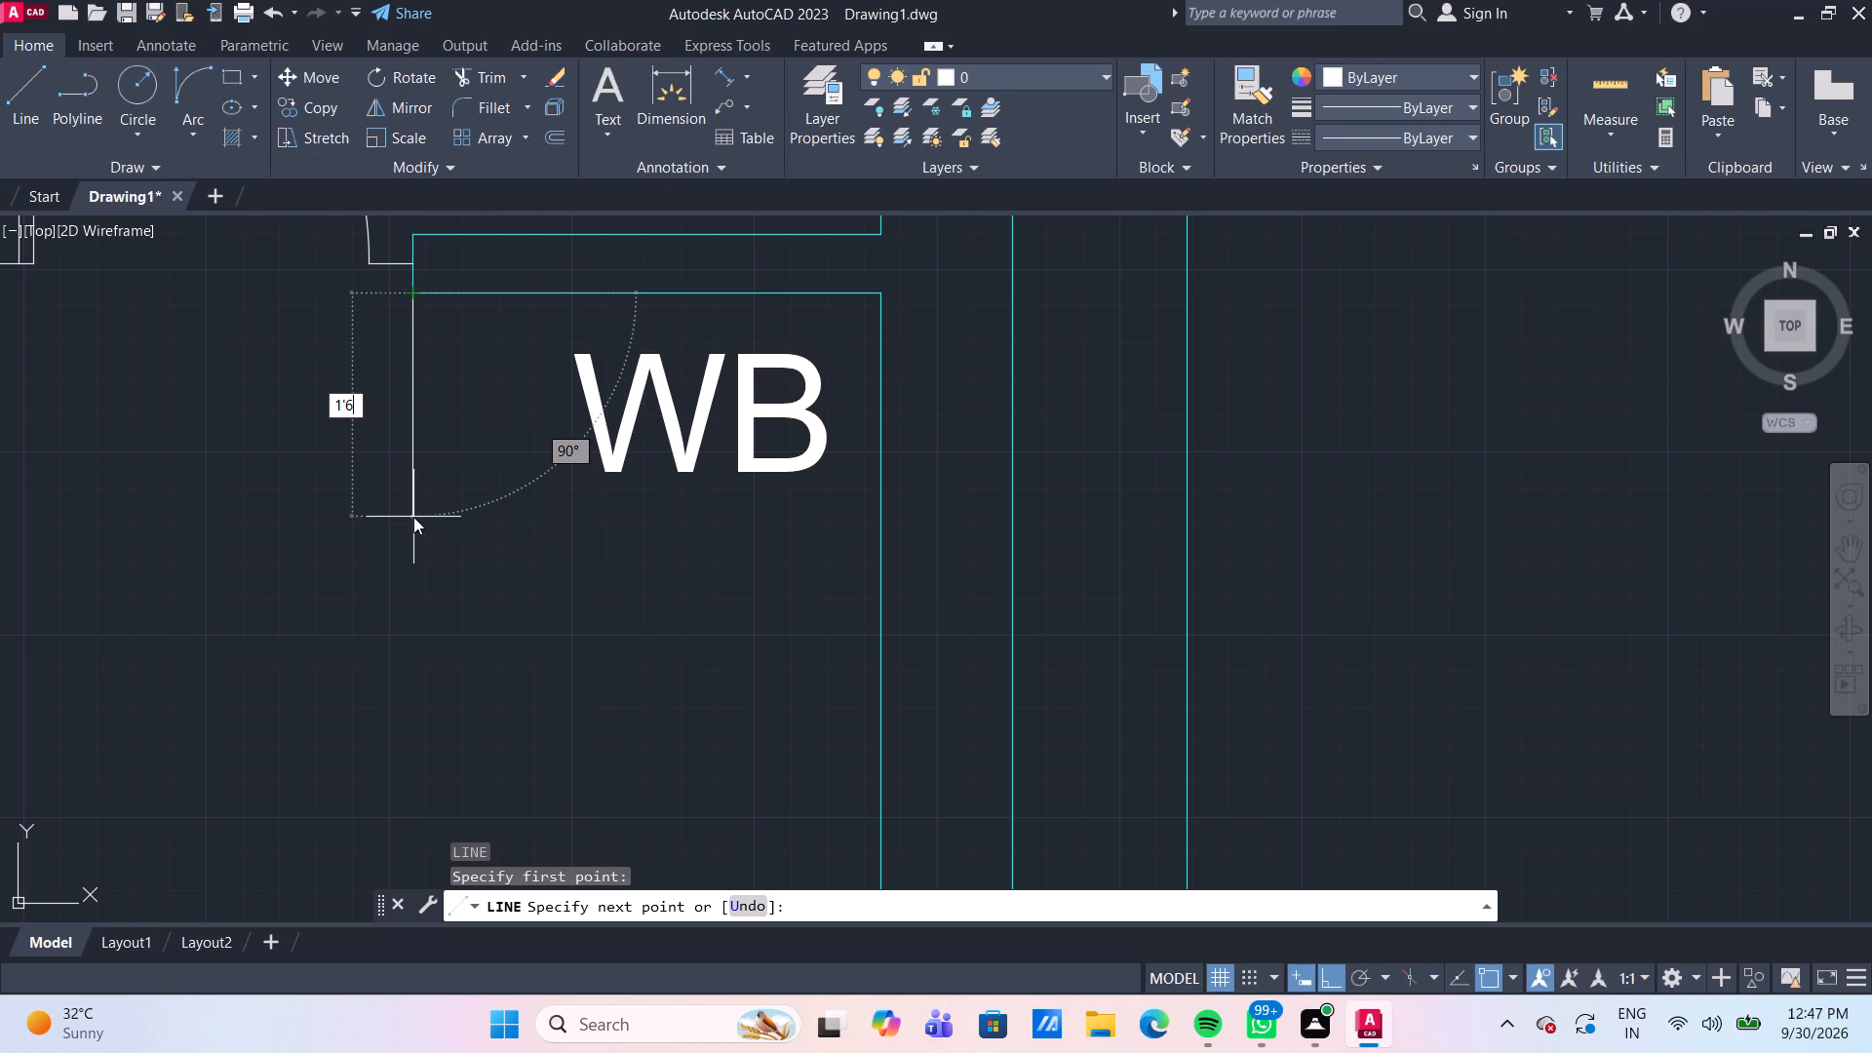
key("Return")
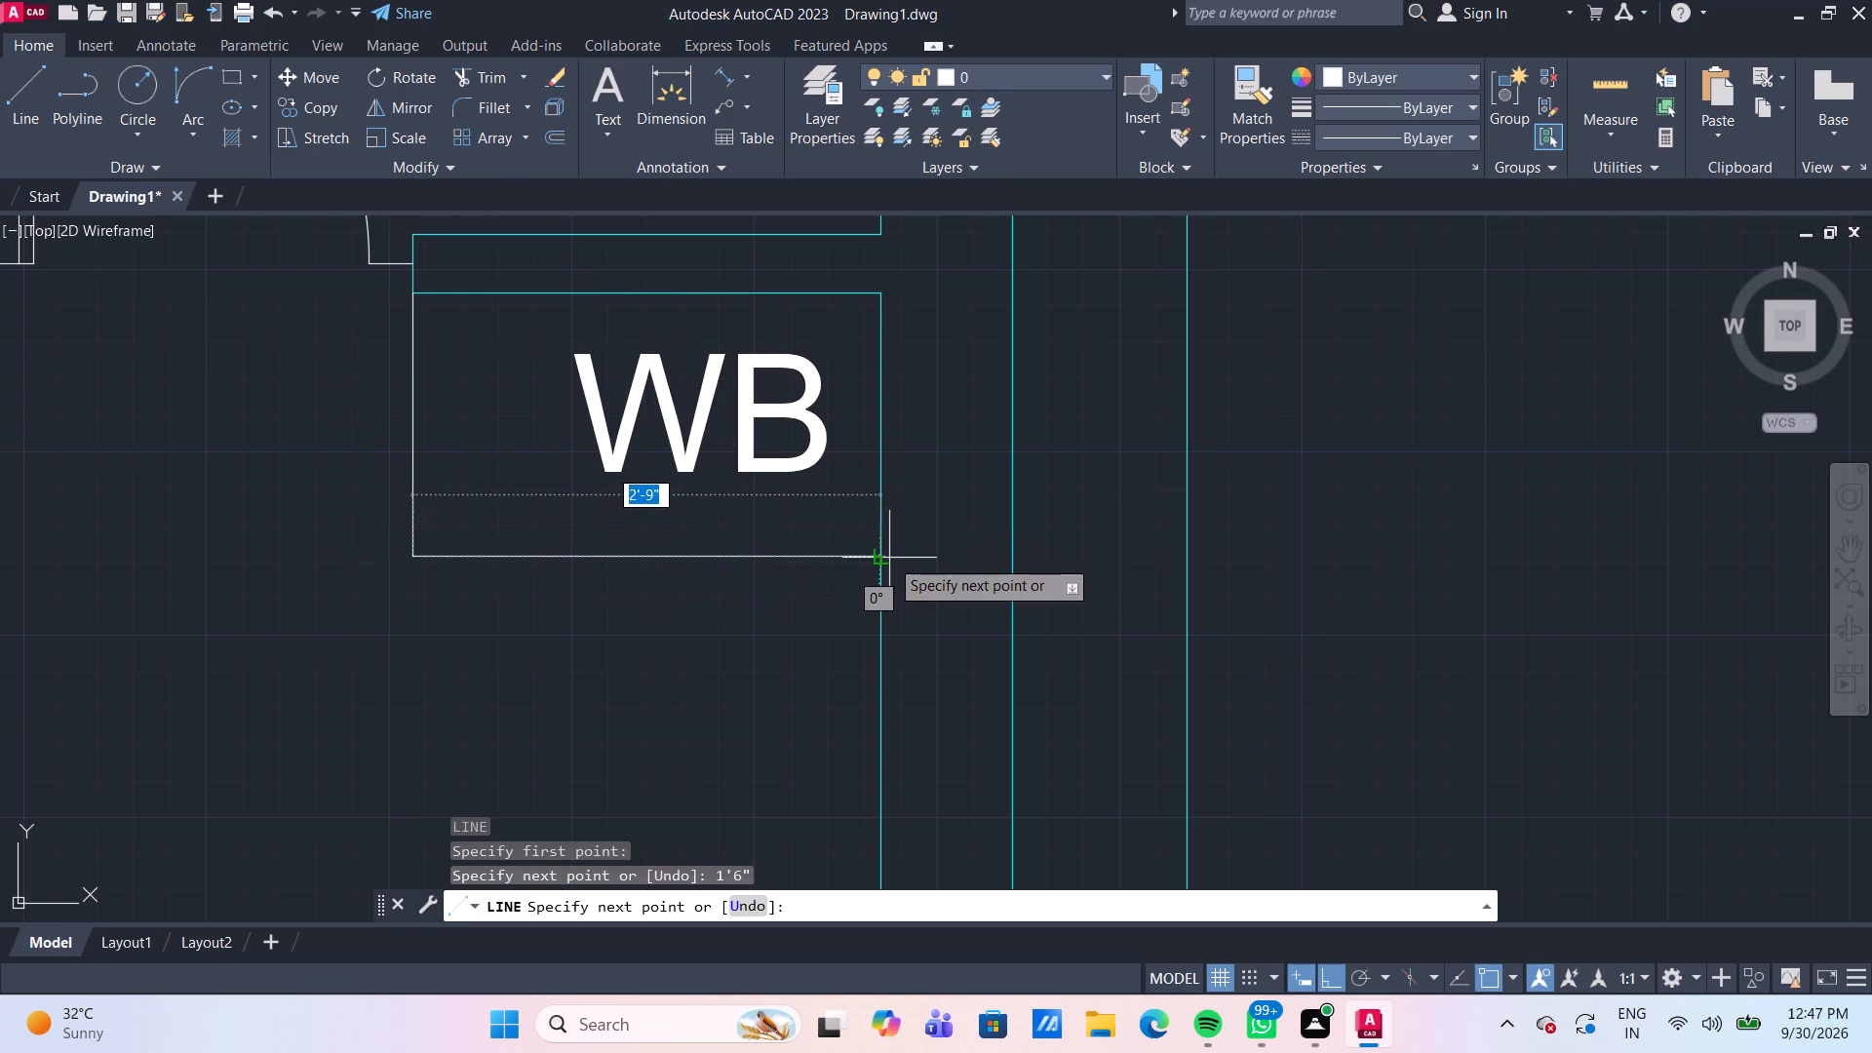
left_click(885, 558)
key("Return")
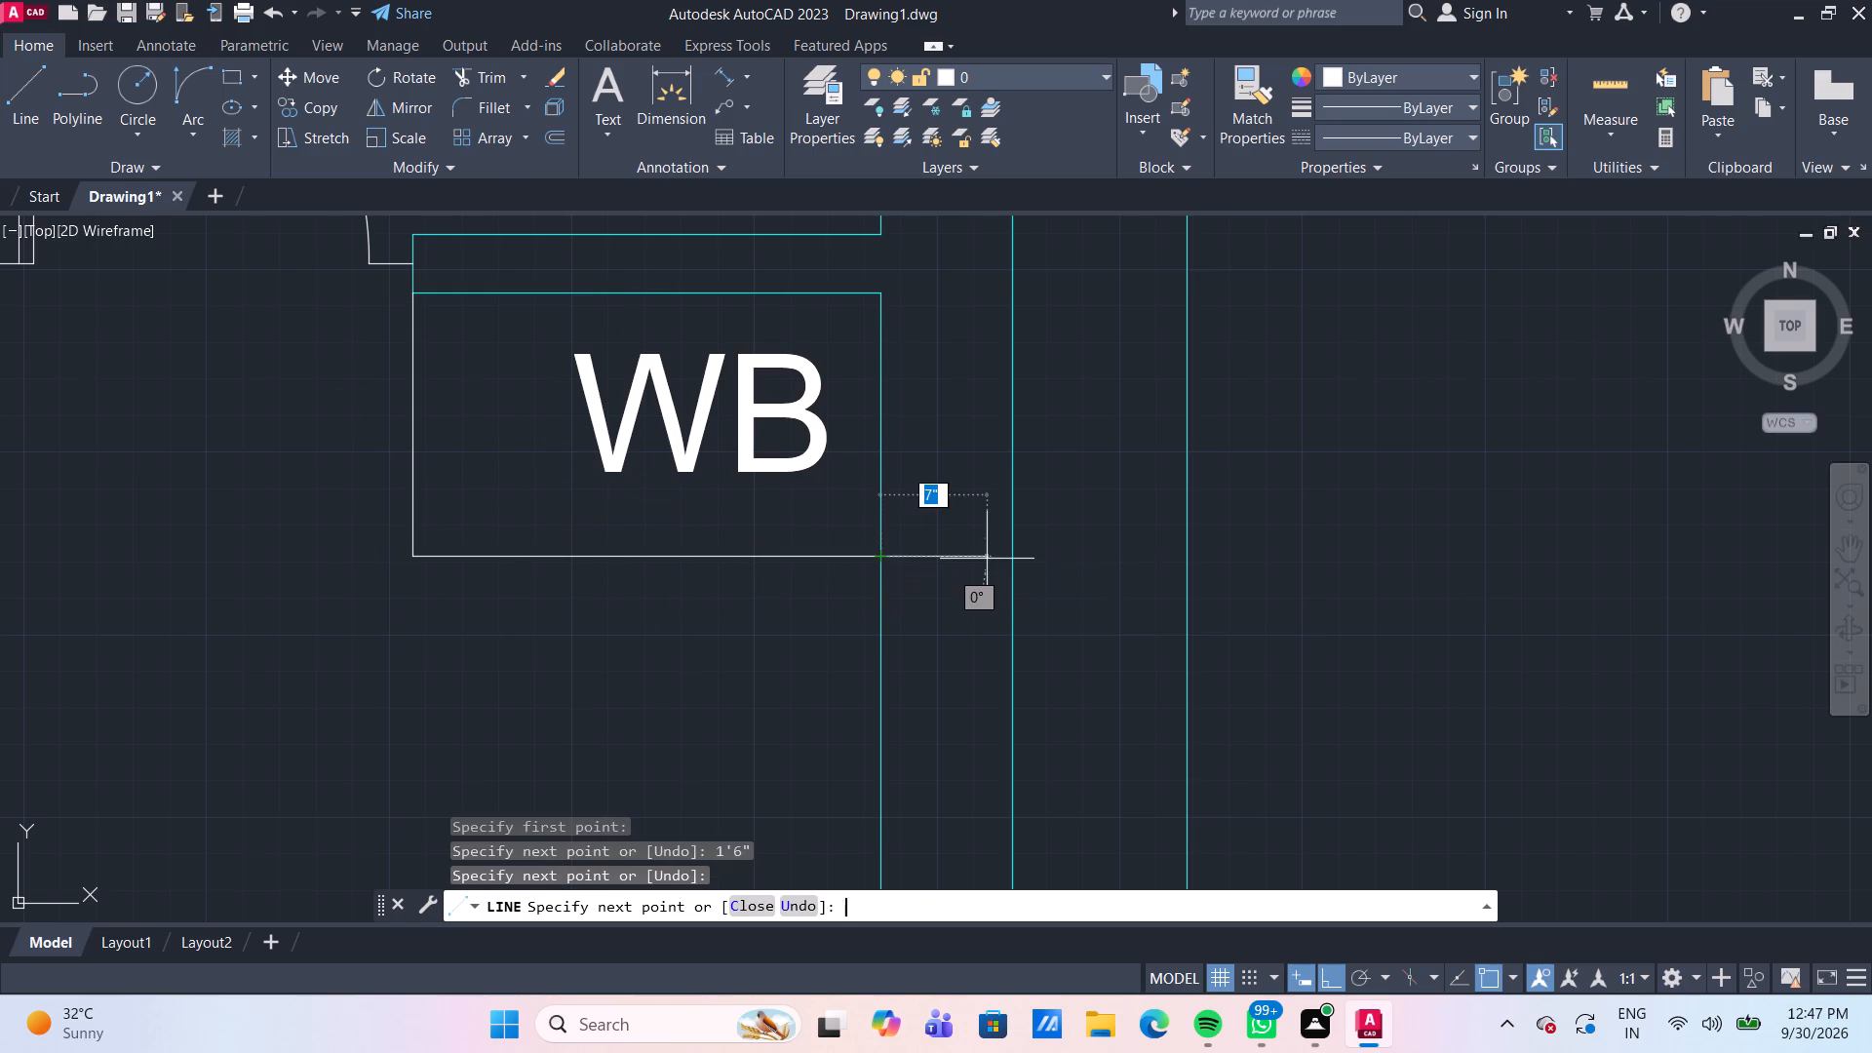
Move the lower bedroom's WB label sideways, away from the side wall, to centre it in its wardrobe outline.
scroll(987, 559, "down", 3)
scroll(1104, 587, "down", 1)
middle_click_drag(1097, 512, 1077, 479)
scroll(1093, 496, "down", 1)
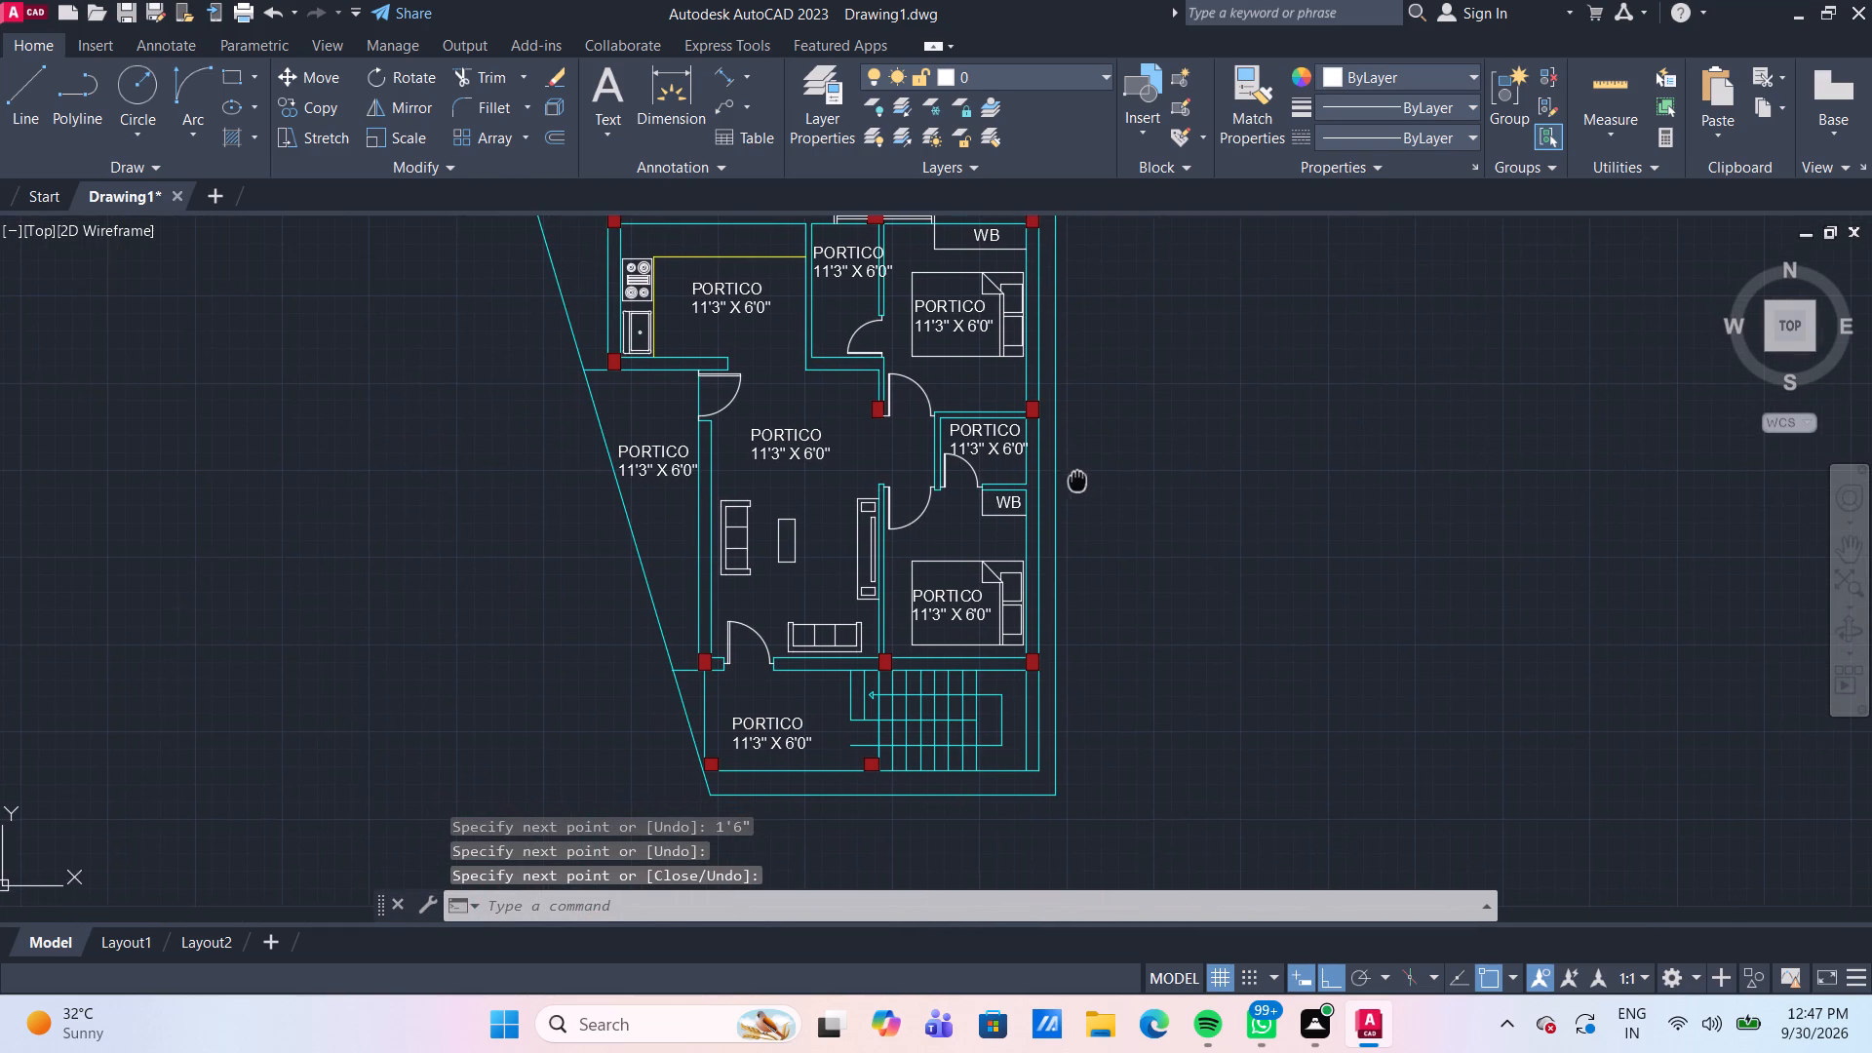
scroll(963, 563, "up", 2)
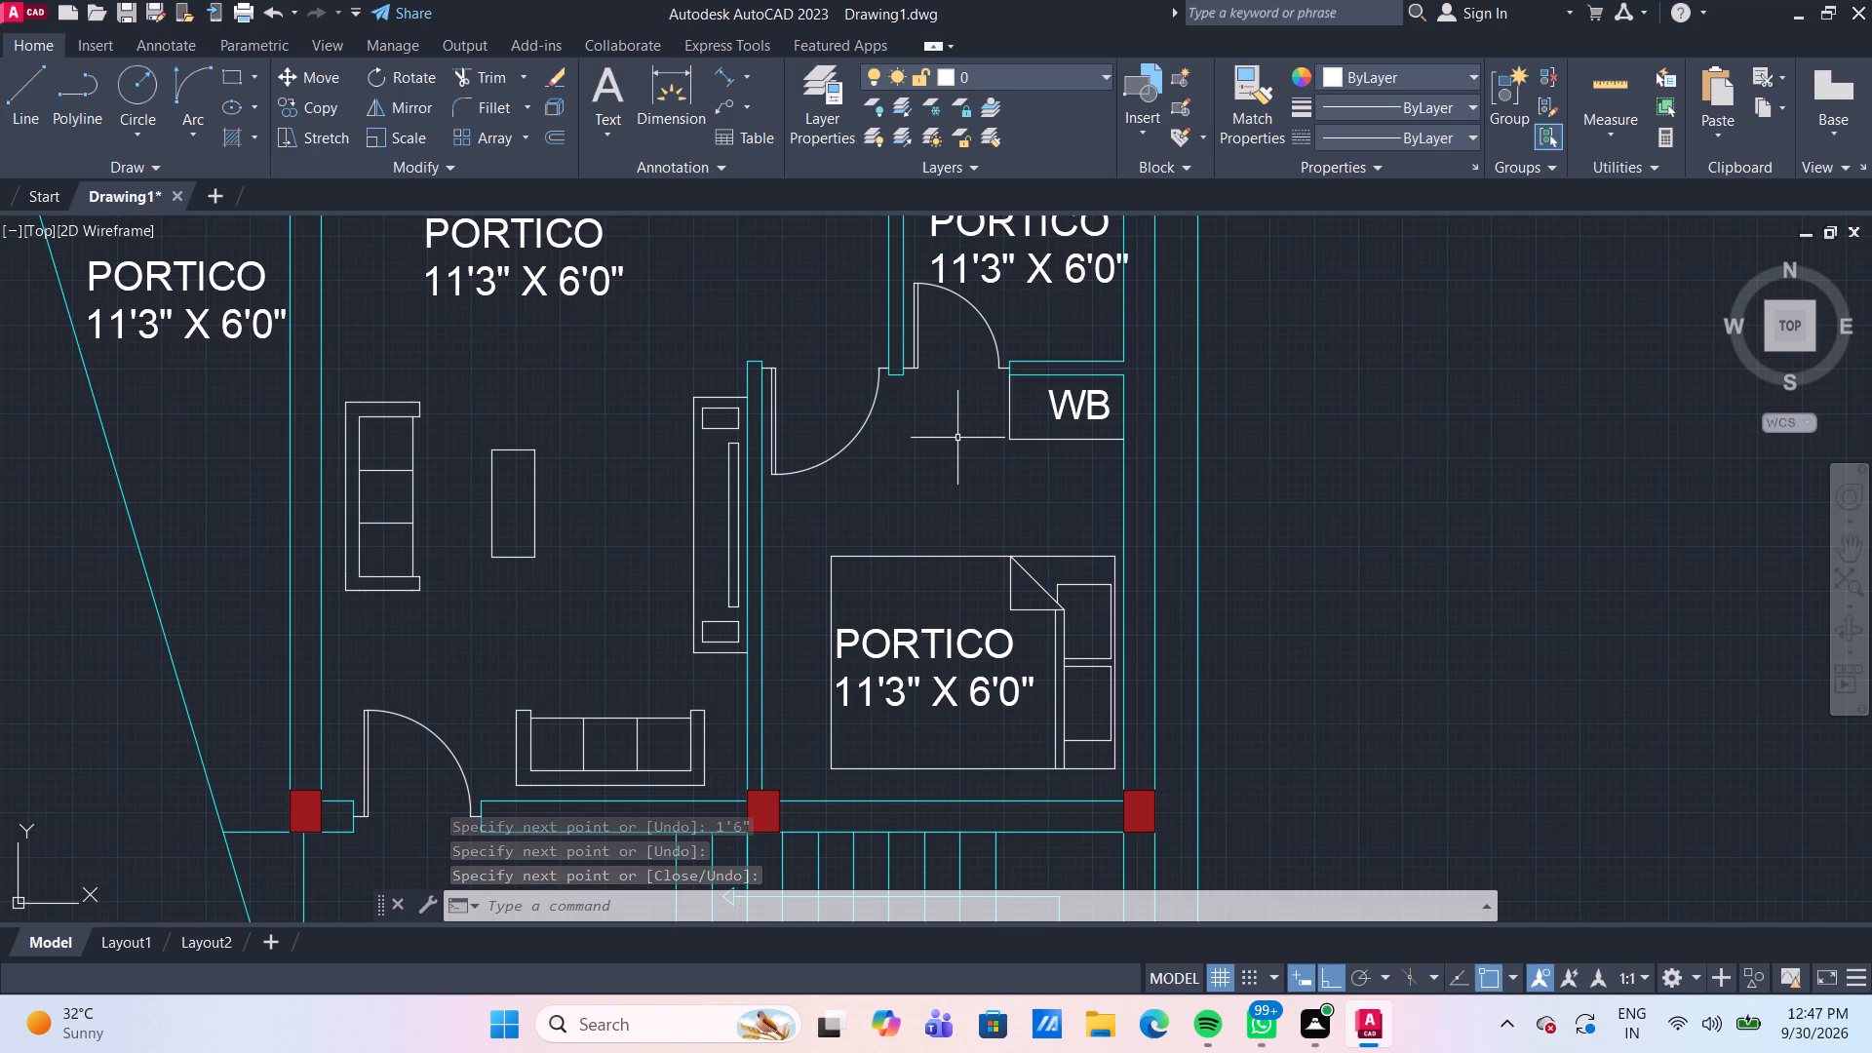
scroll(1115, 407, "up", 1)
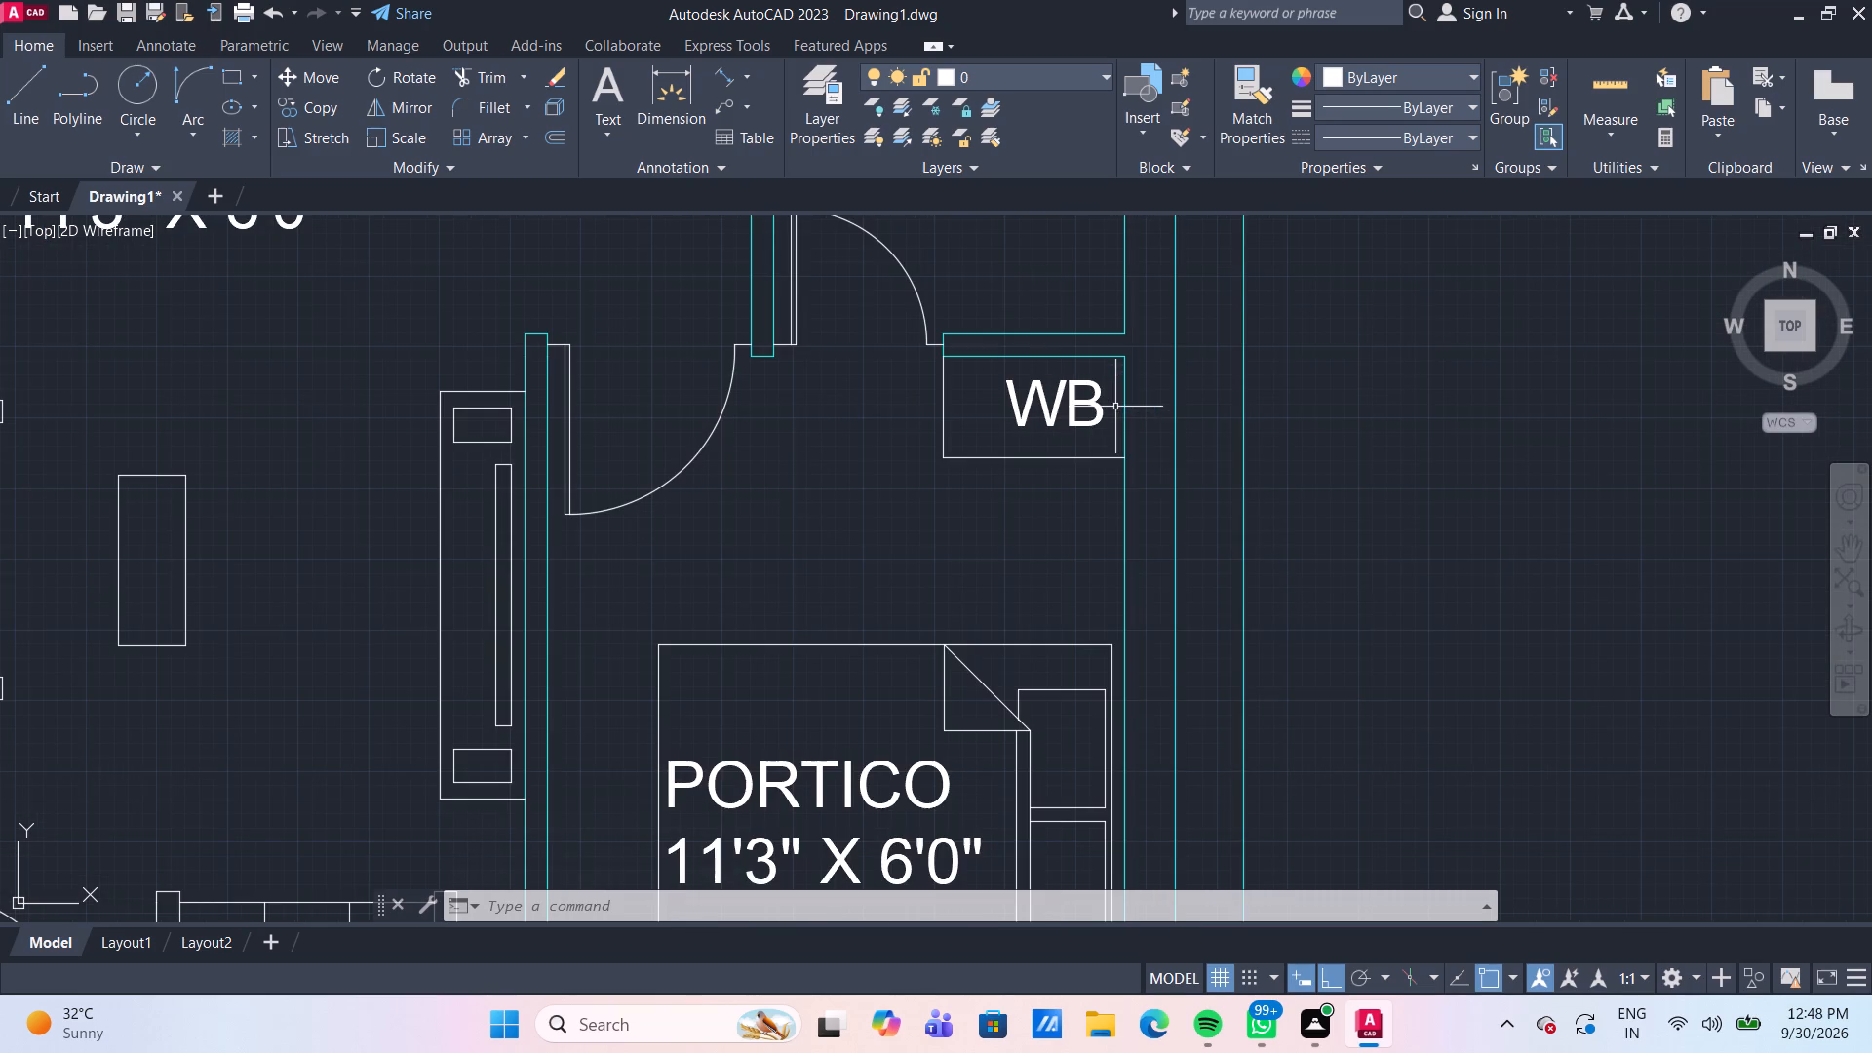
left_click(1086, 397)
scroll(1063, 403, "down", 3)
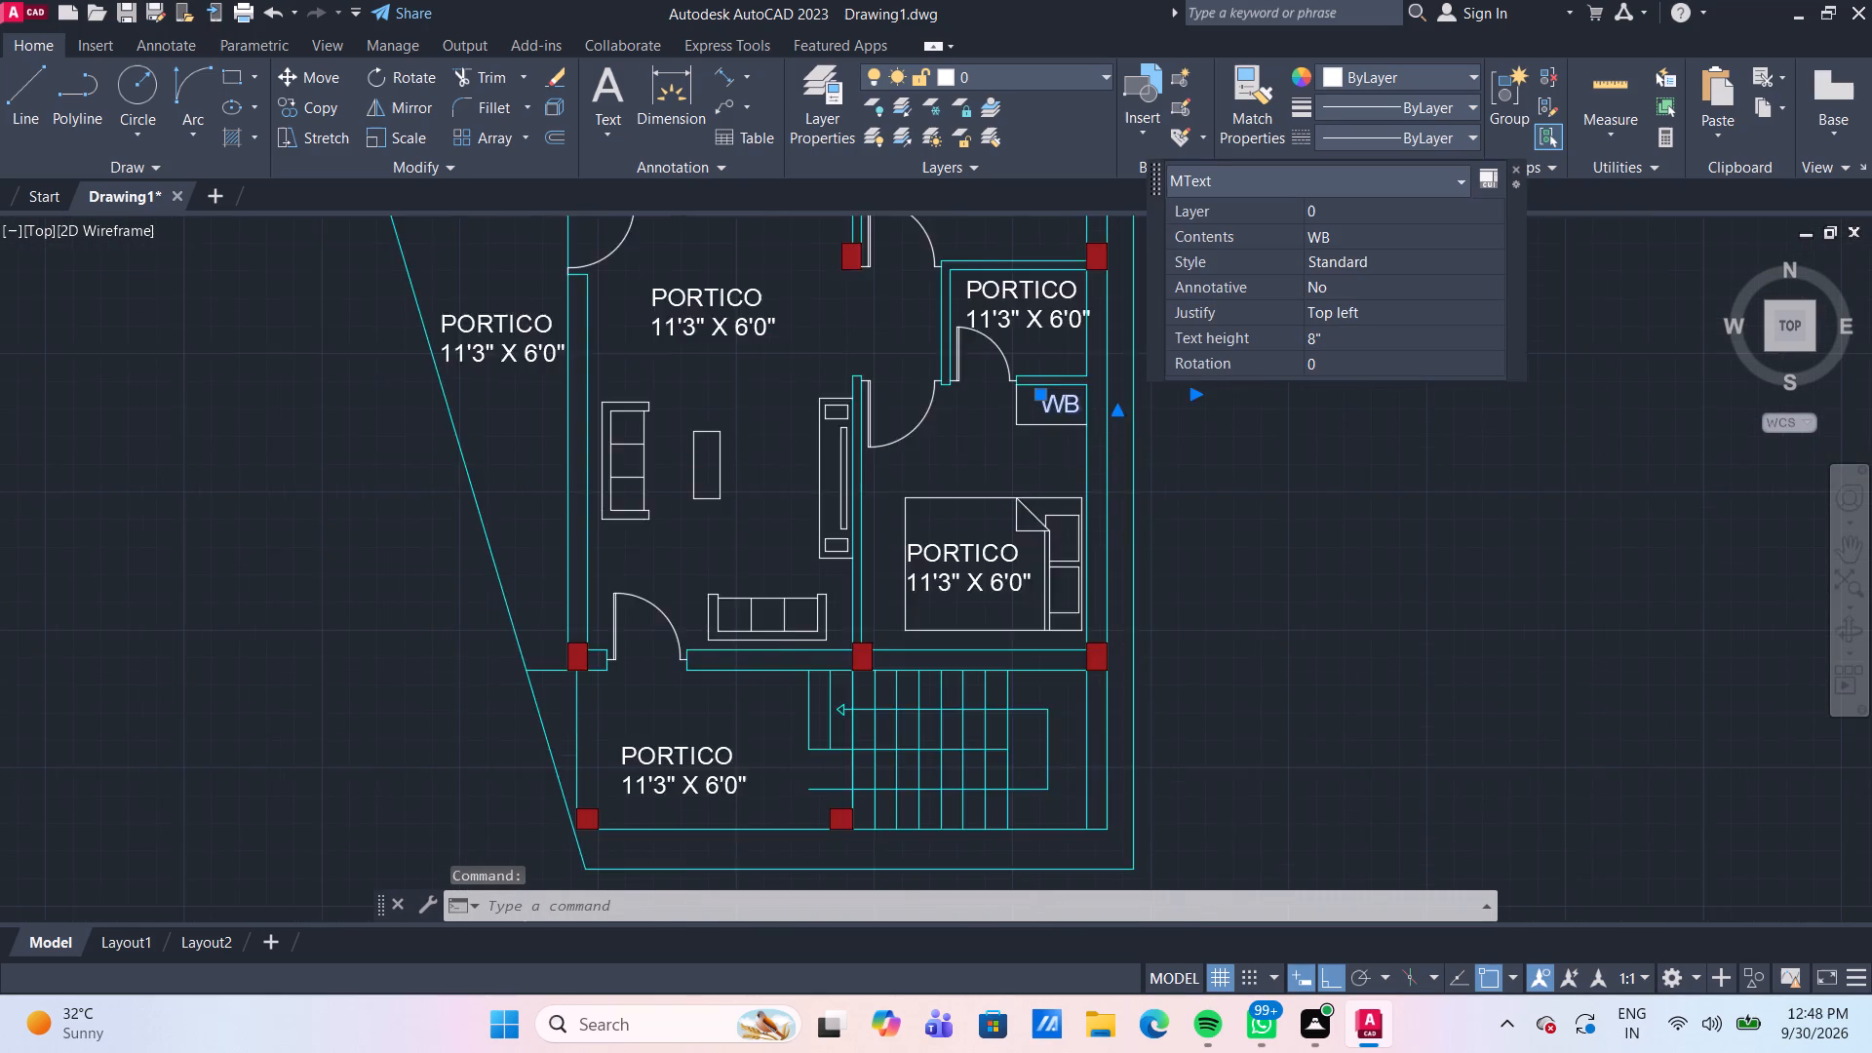
middle_click_drag(959, 430, 853, 521)
middle_click_drag(1131, 511, 1065, 542)
scroll(1063, 542, "up", 3)
middle_click_drag(1014, 564, 1120, 541)
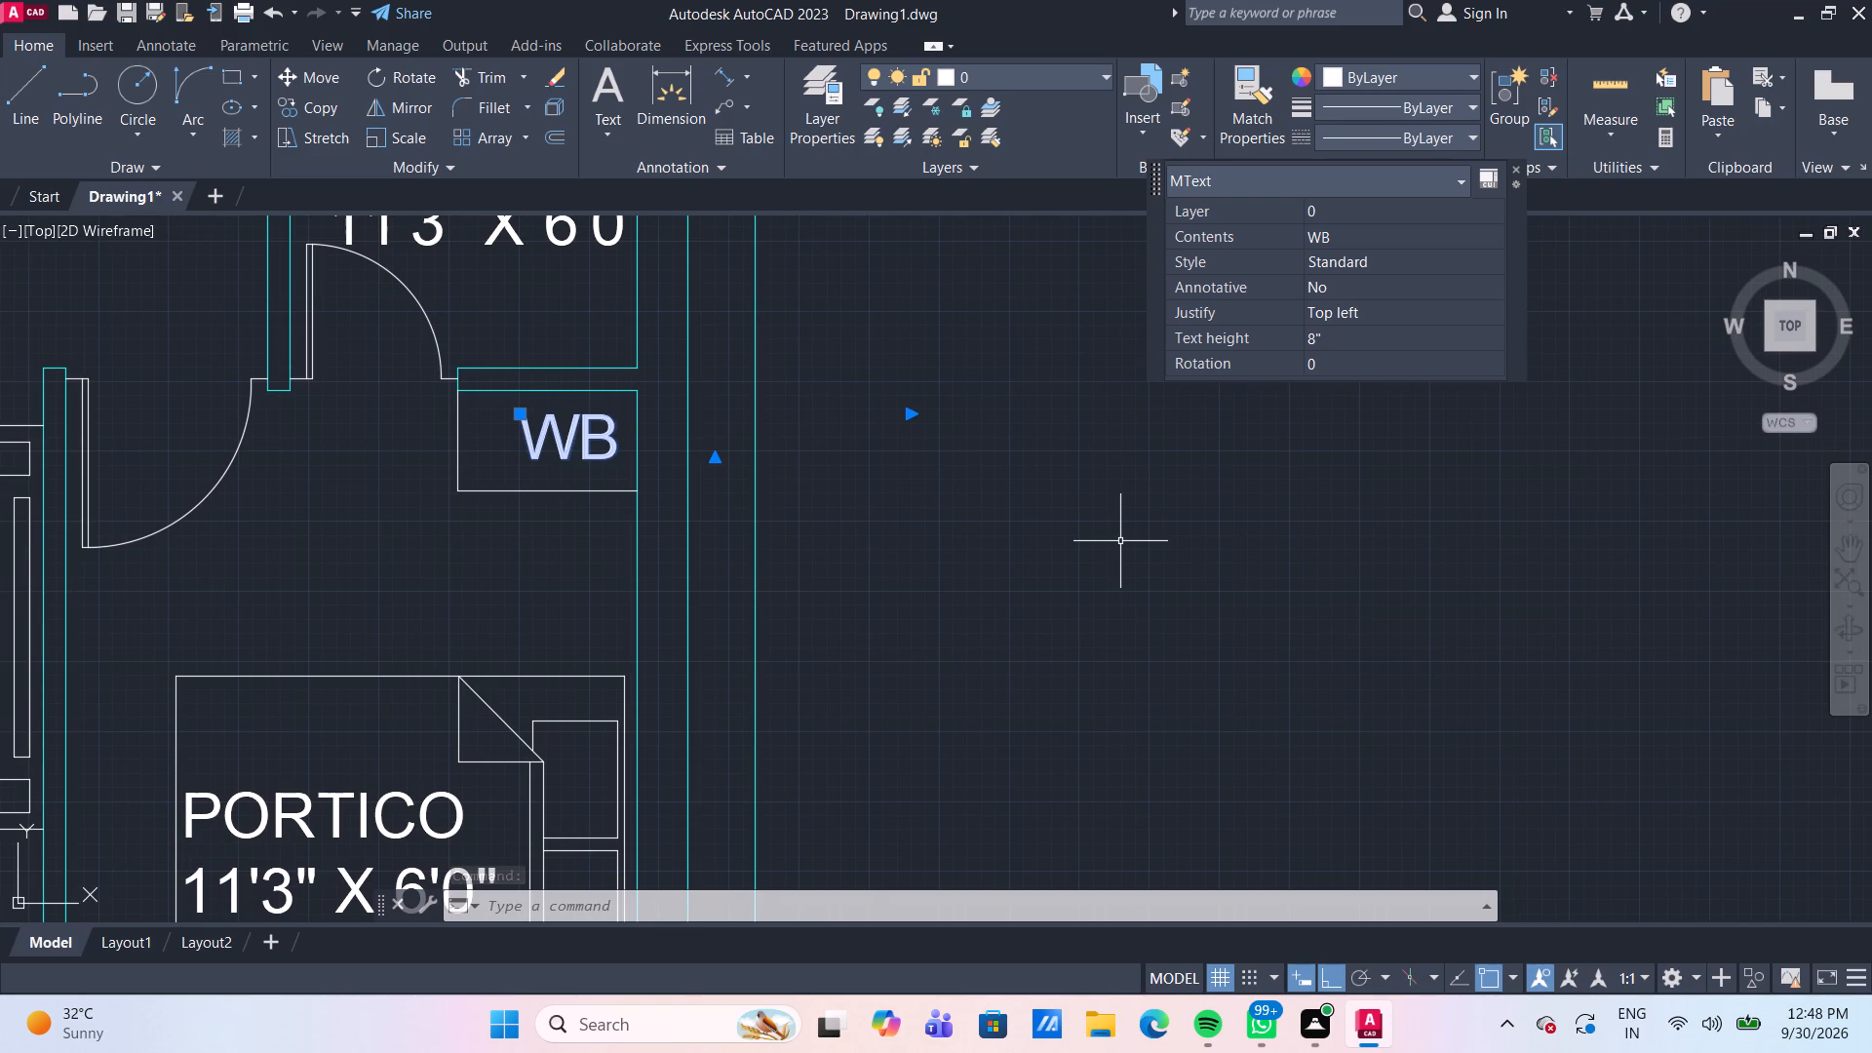
key("m")
key("Return")
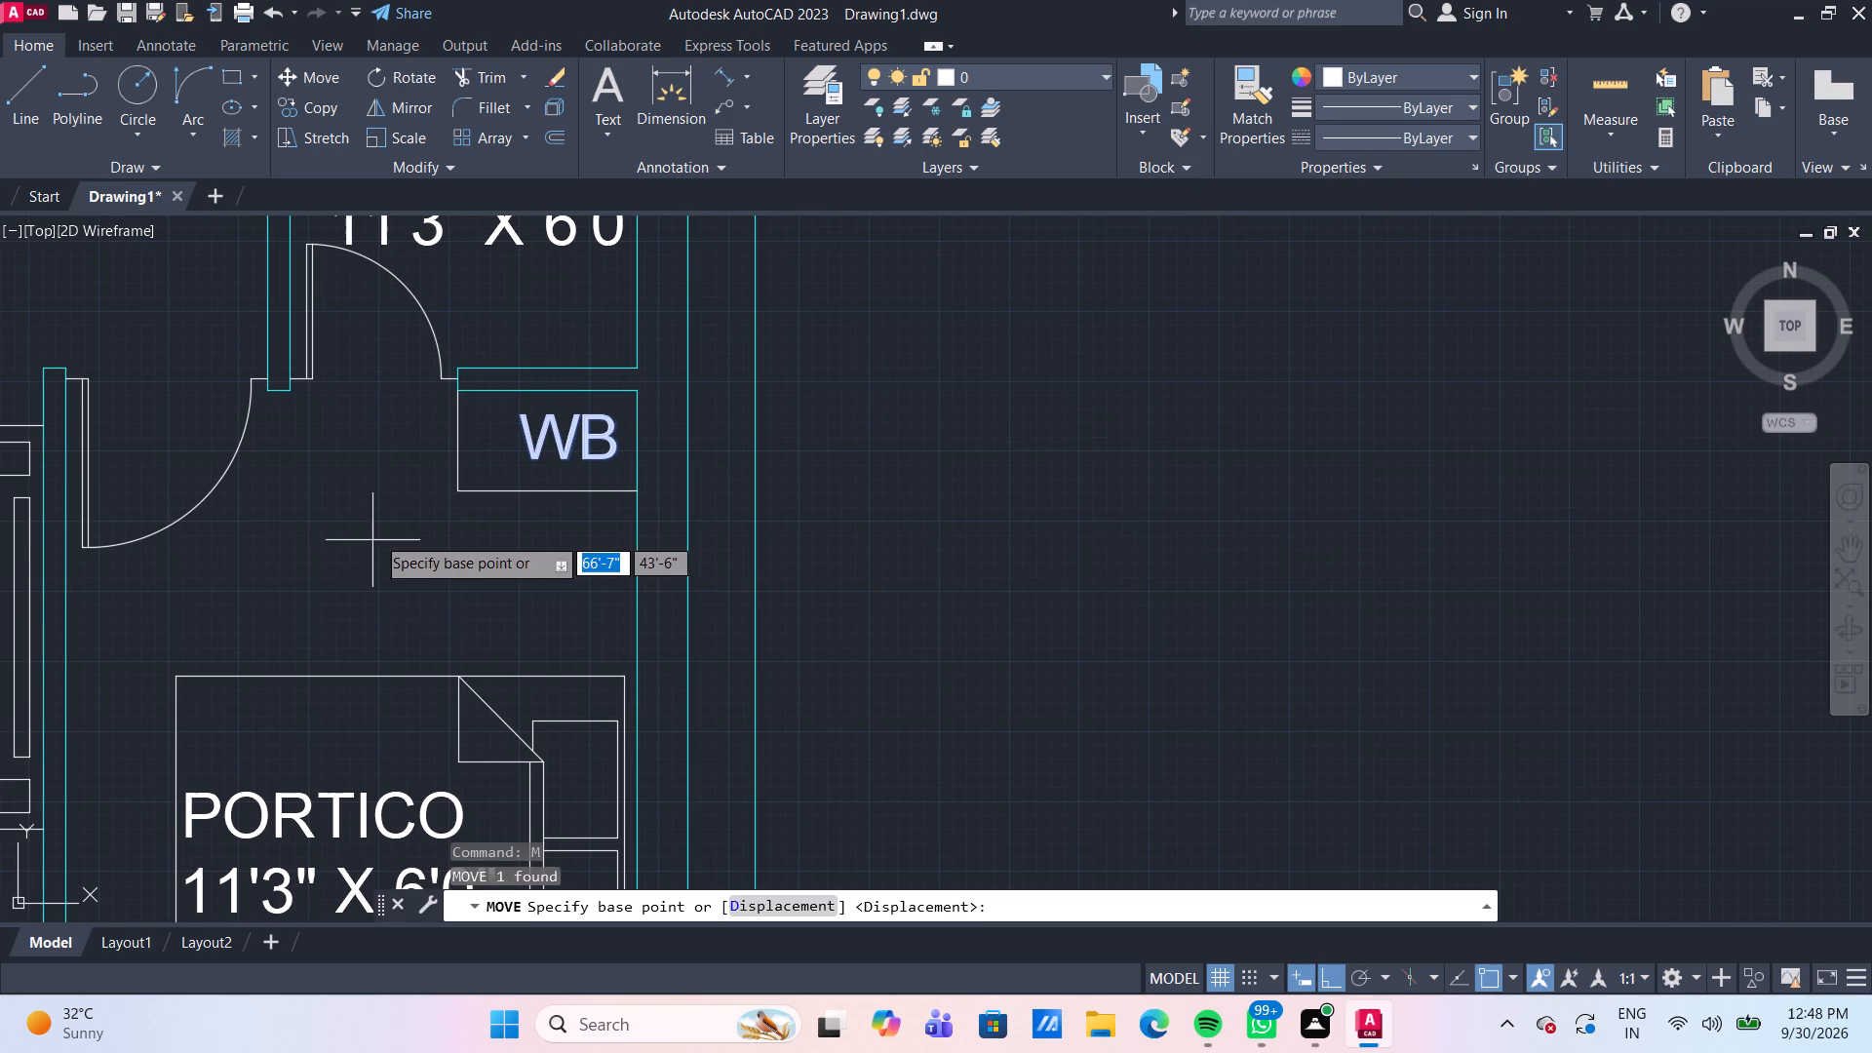
scroll(568, 452, "up", 2)
left_click(533, 432)
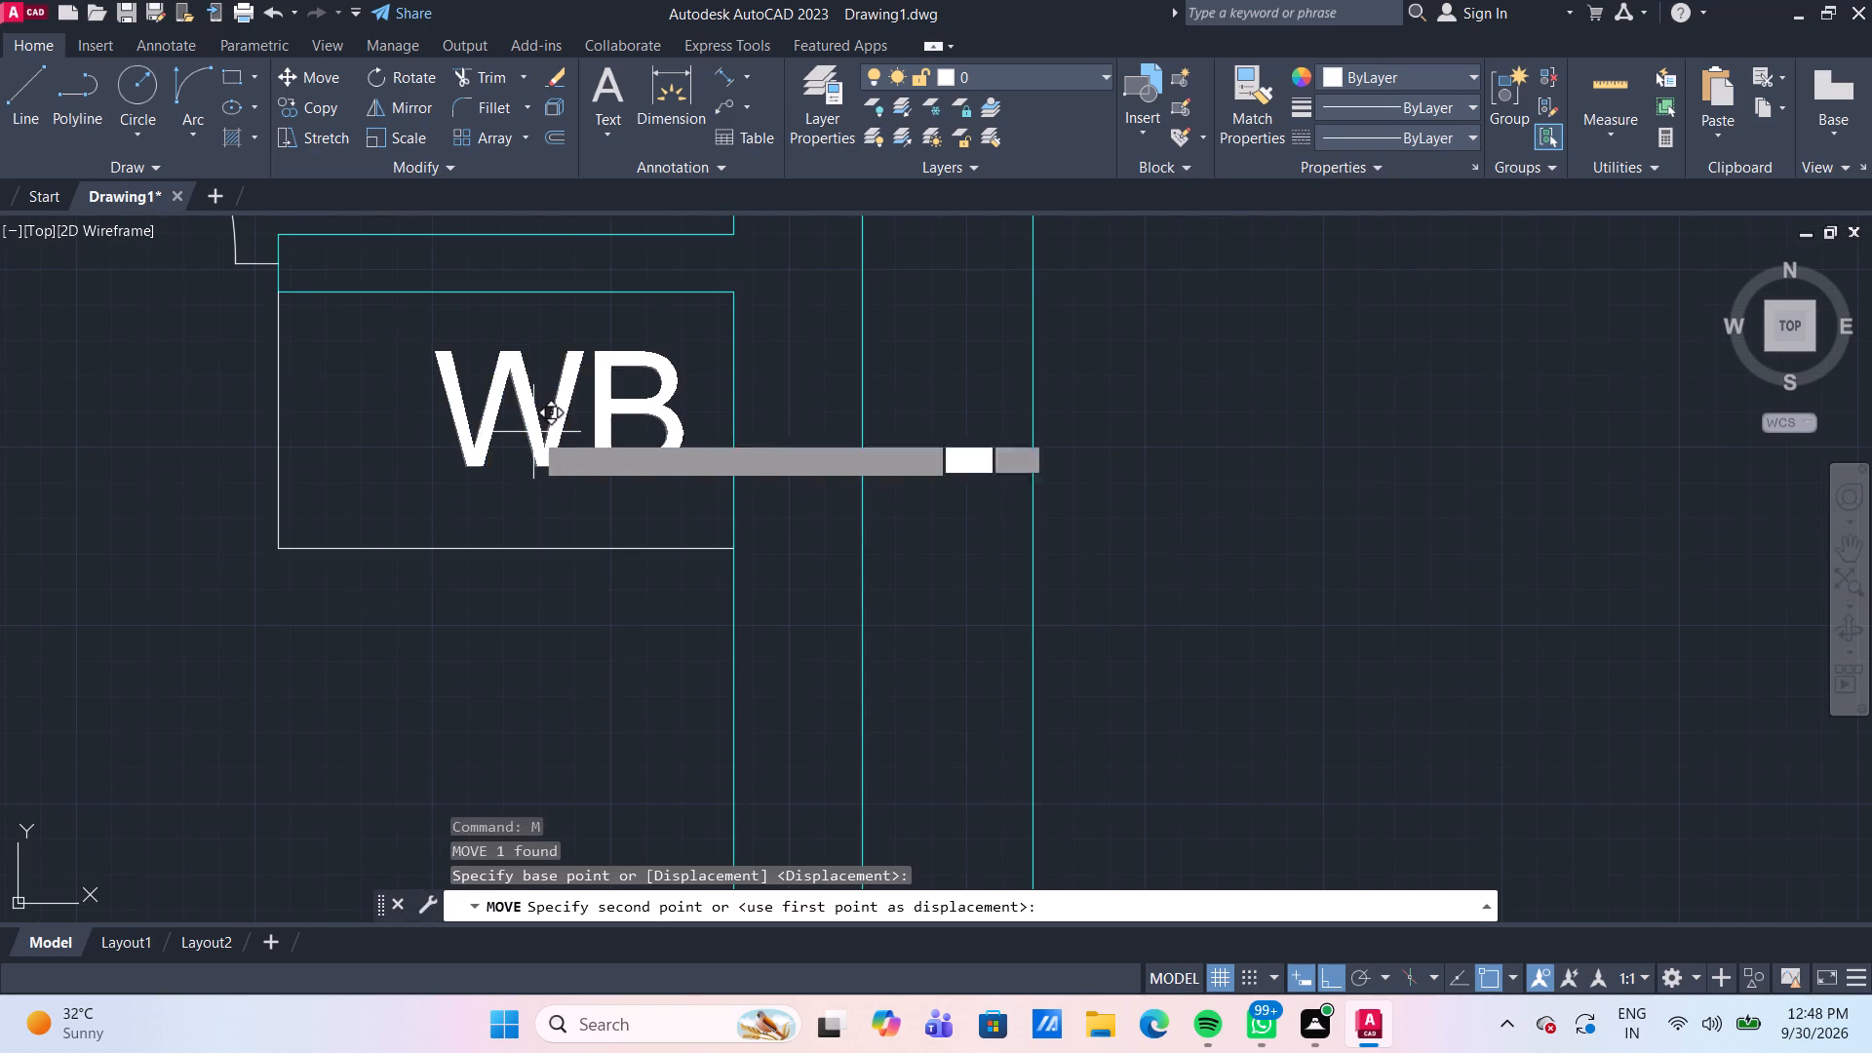
left_click(483, 417)
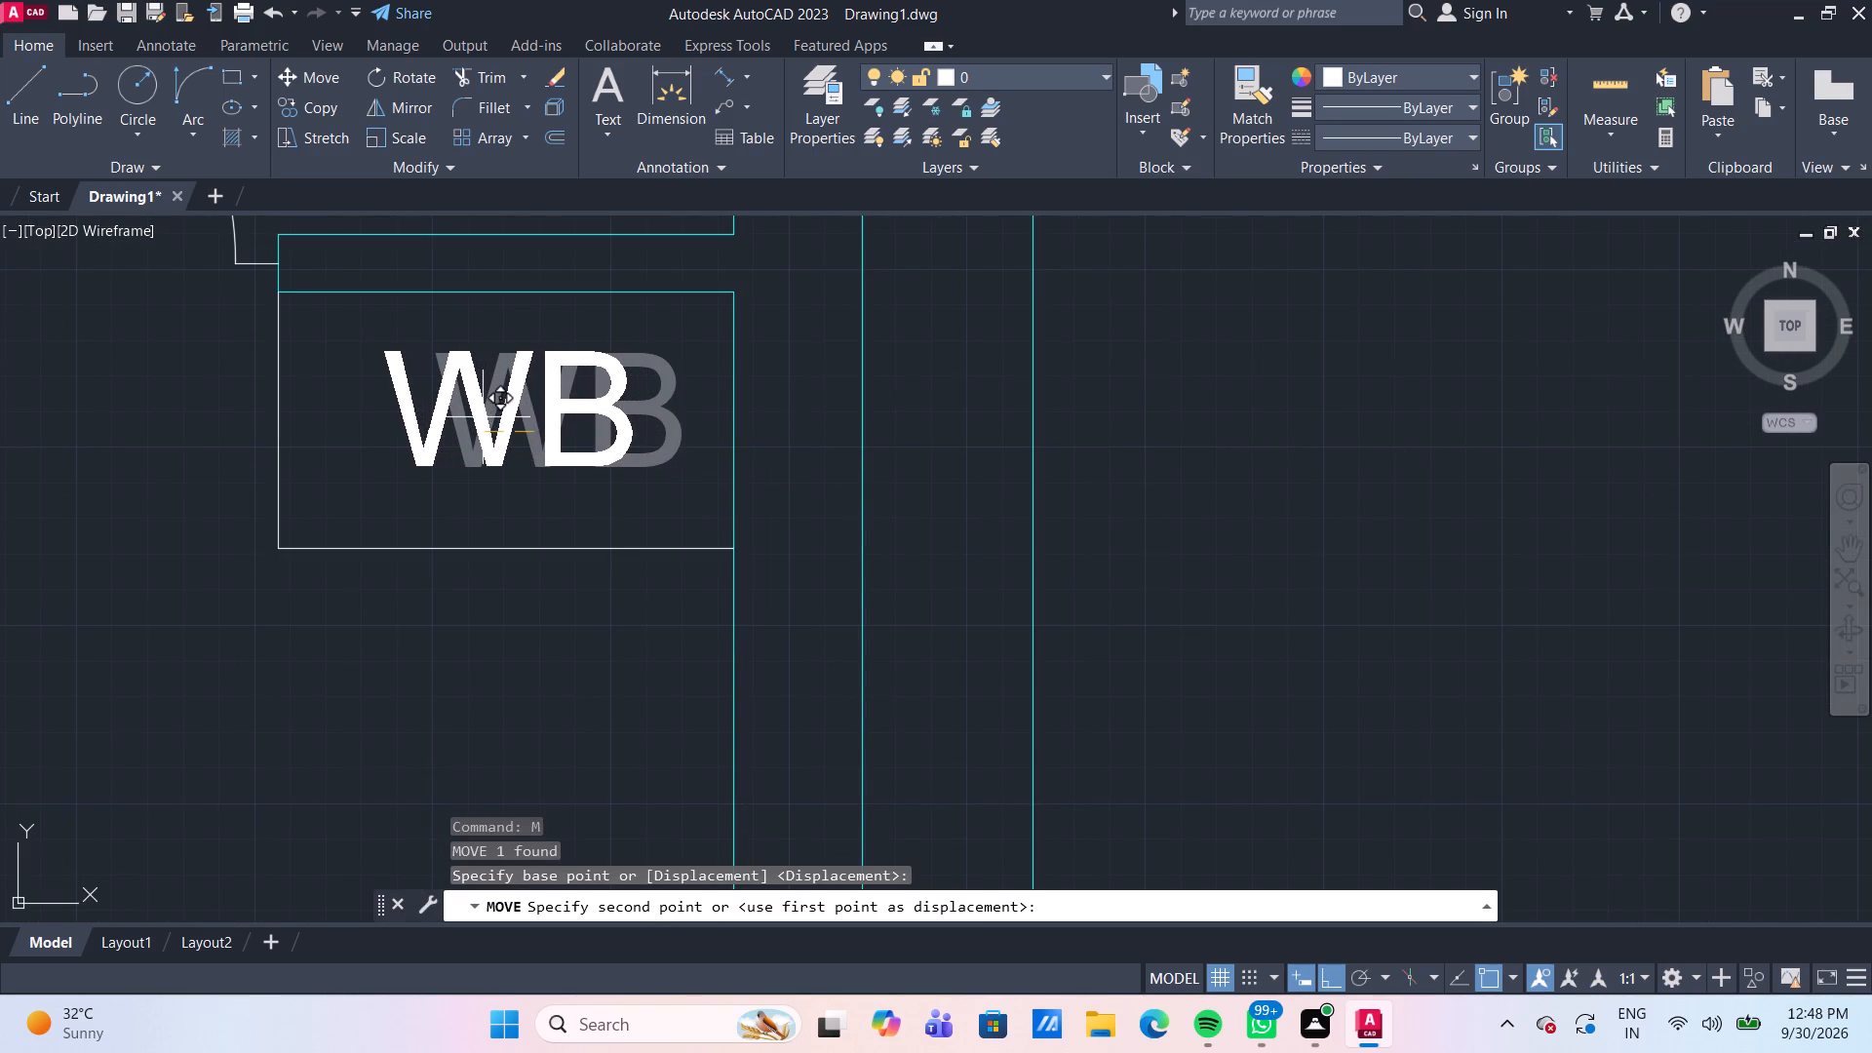
Place the WB label being moved nearer the middle of the lower bedroom's wardrobe outline.
left_click(480, 419)
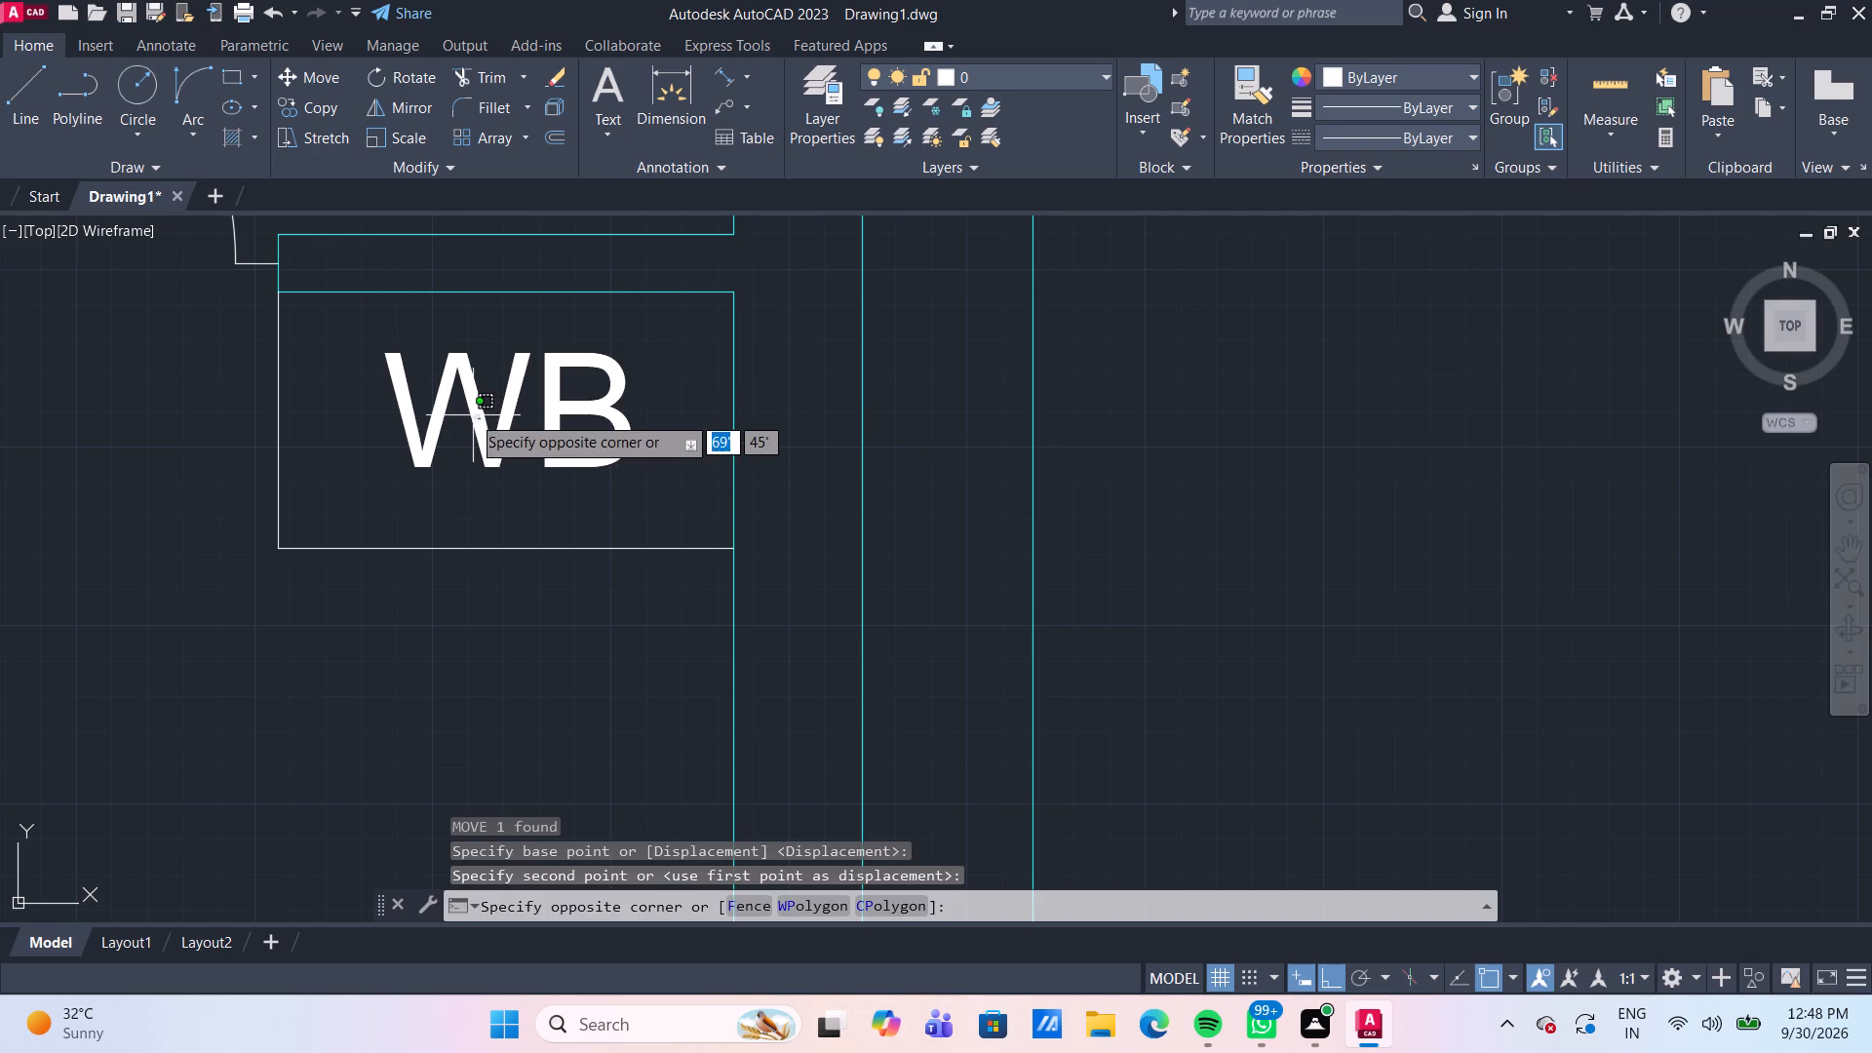
Set the text height of the lower bedroom's WB label to 6".
left_click(471, 414)
left_click(740, 350)
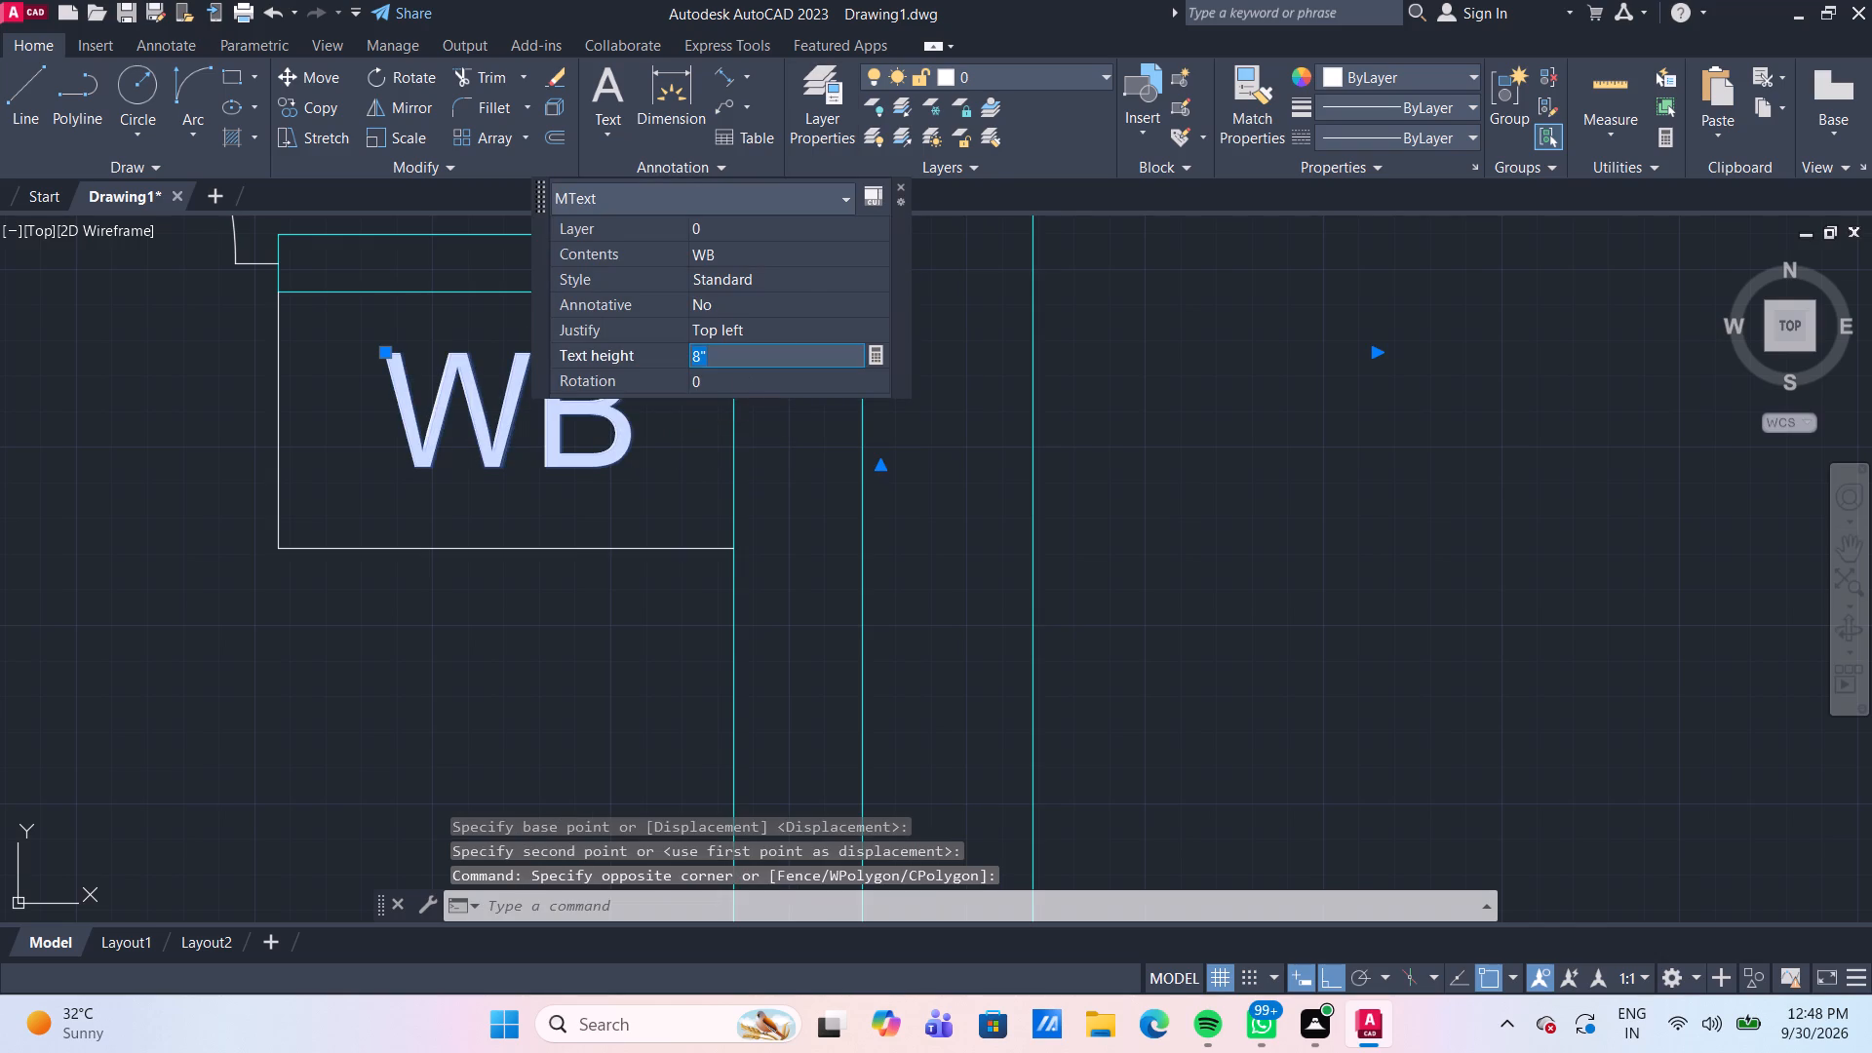
type("6\"")
key("Return")
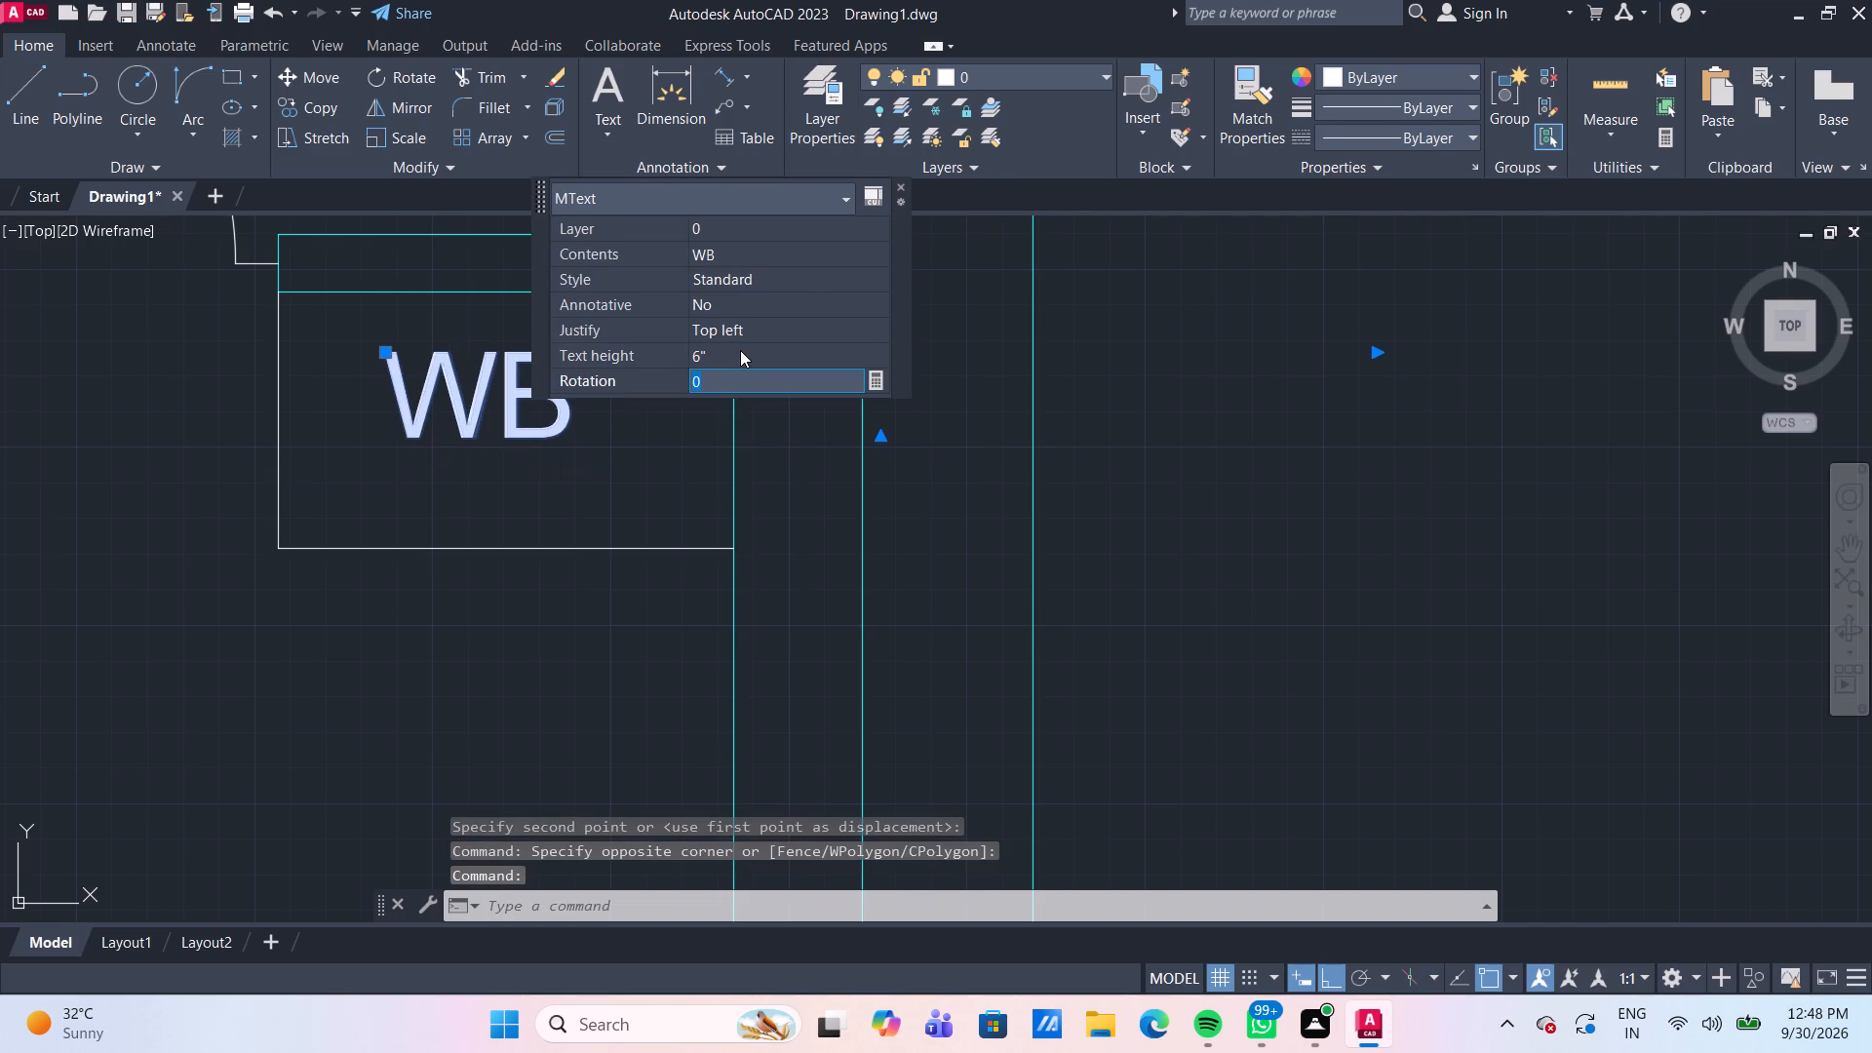
key("Escape")
Set the text height of the upper bedroom's WB label to 6".
scroll(527, 677, "down", 3)
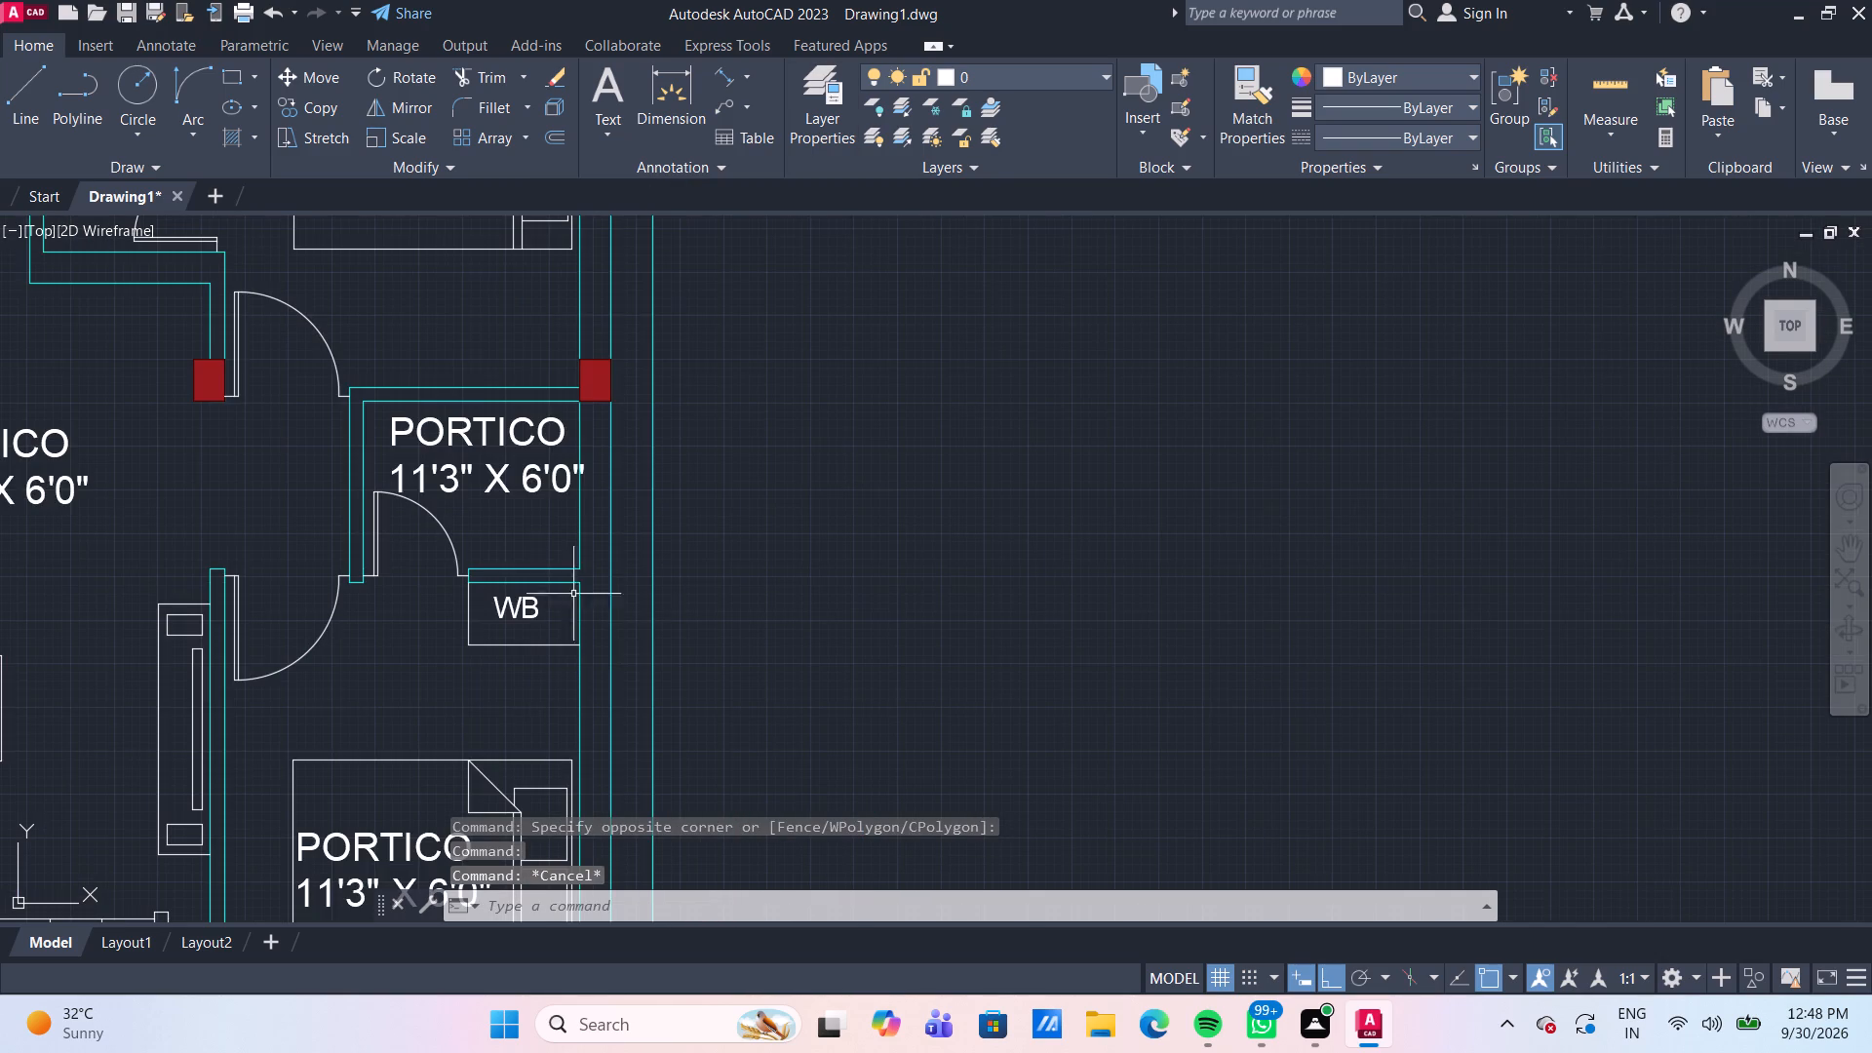
scroll(448, 297, "down", 1)
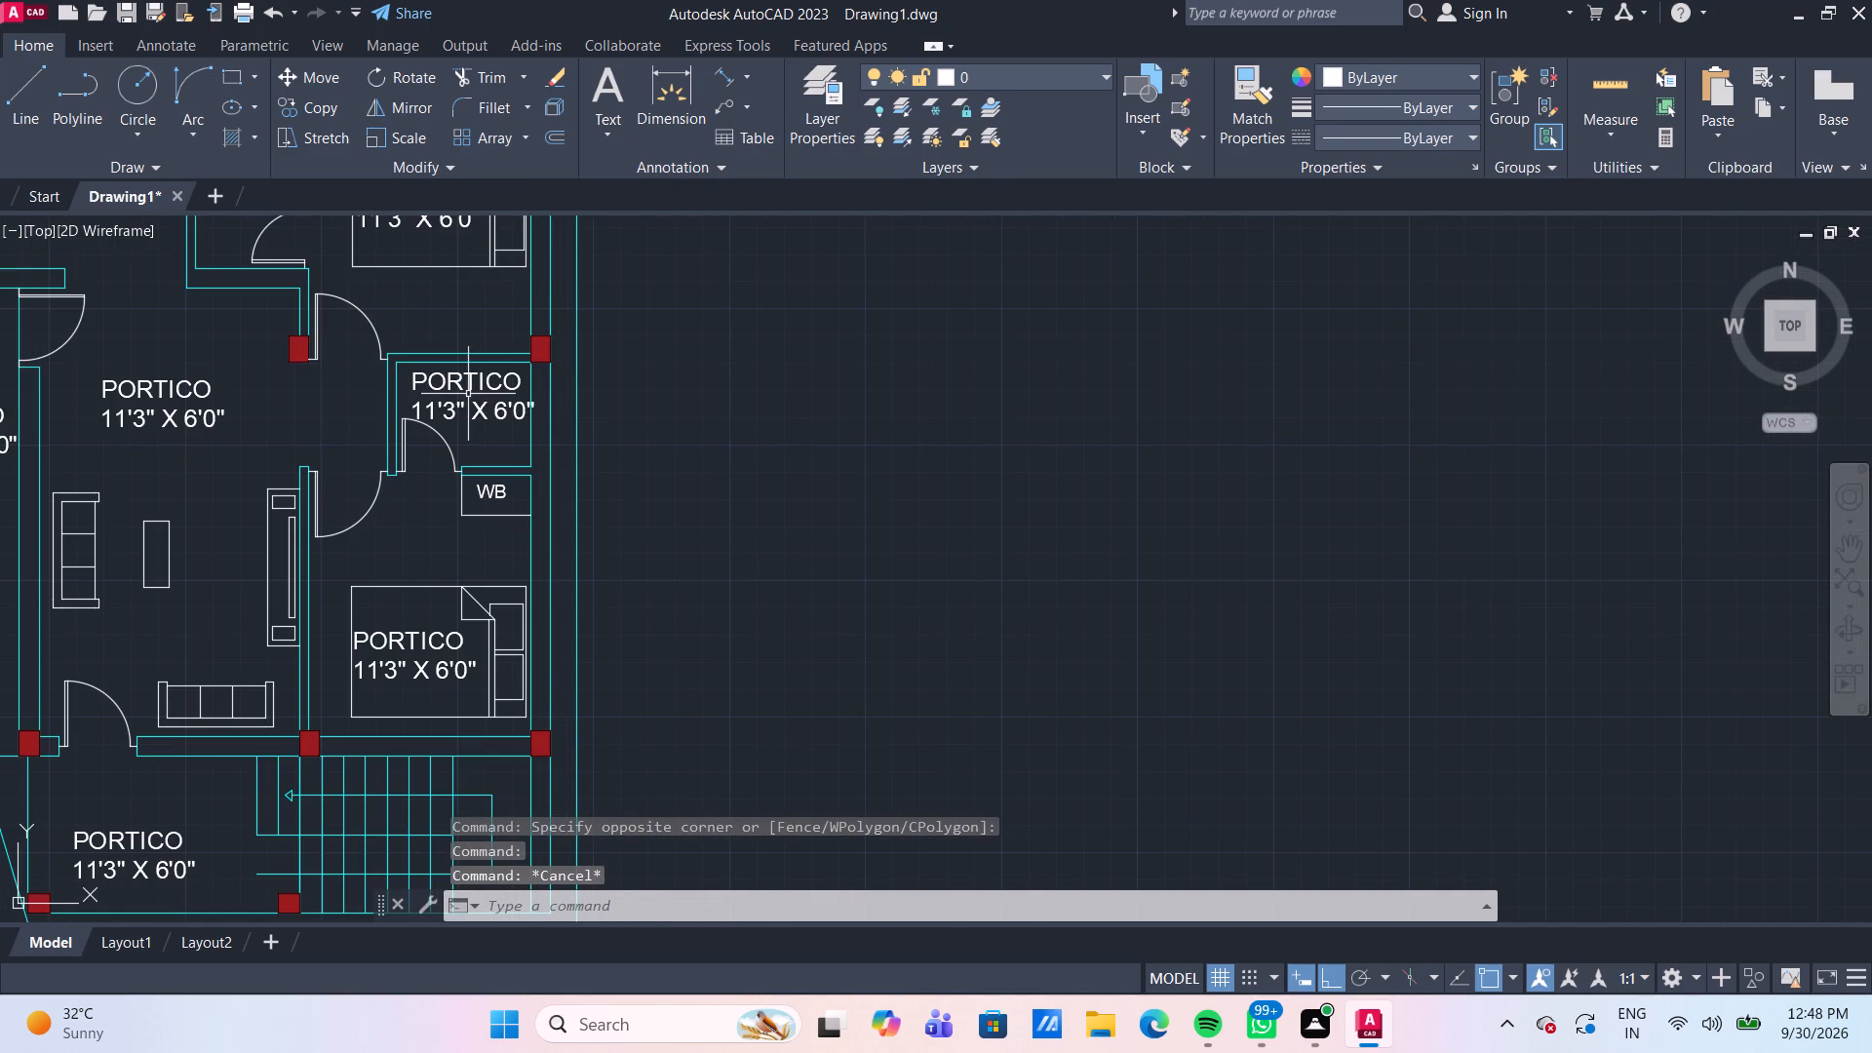
left_click(467, 393)
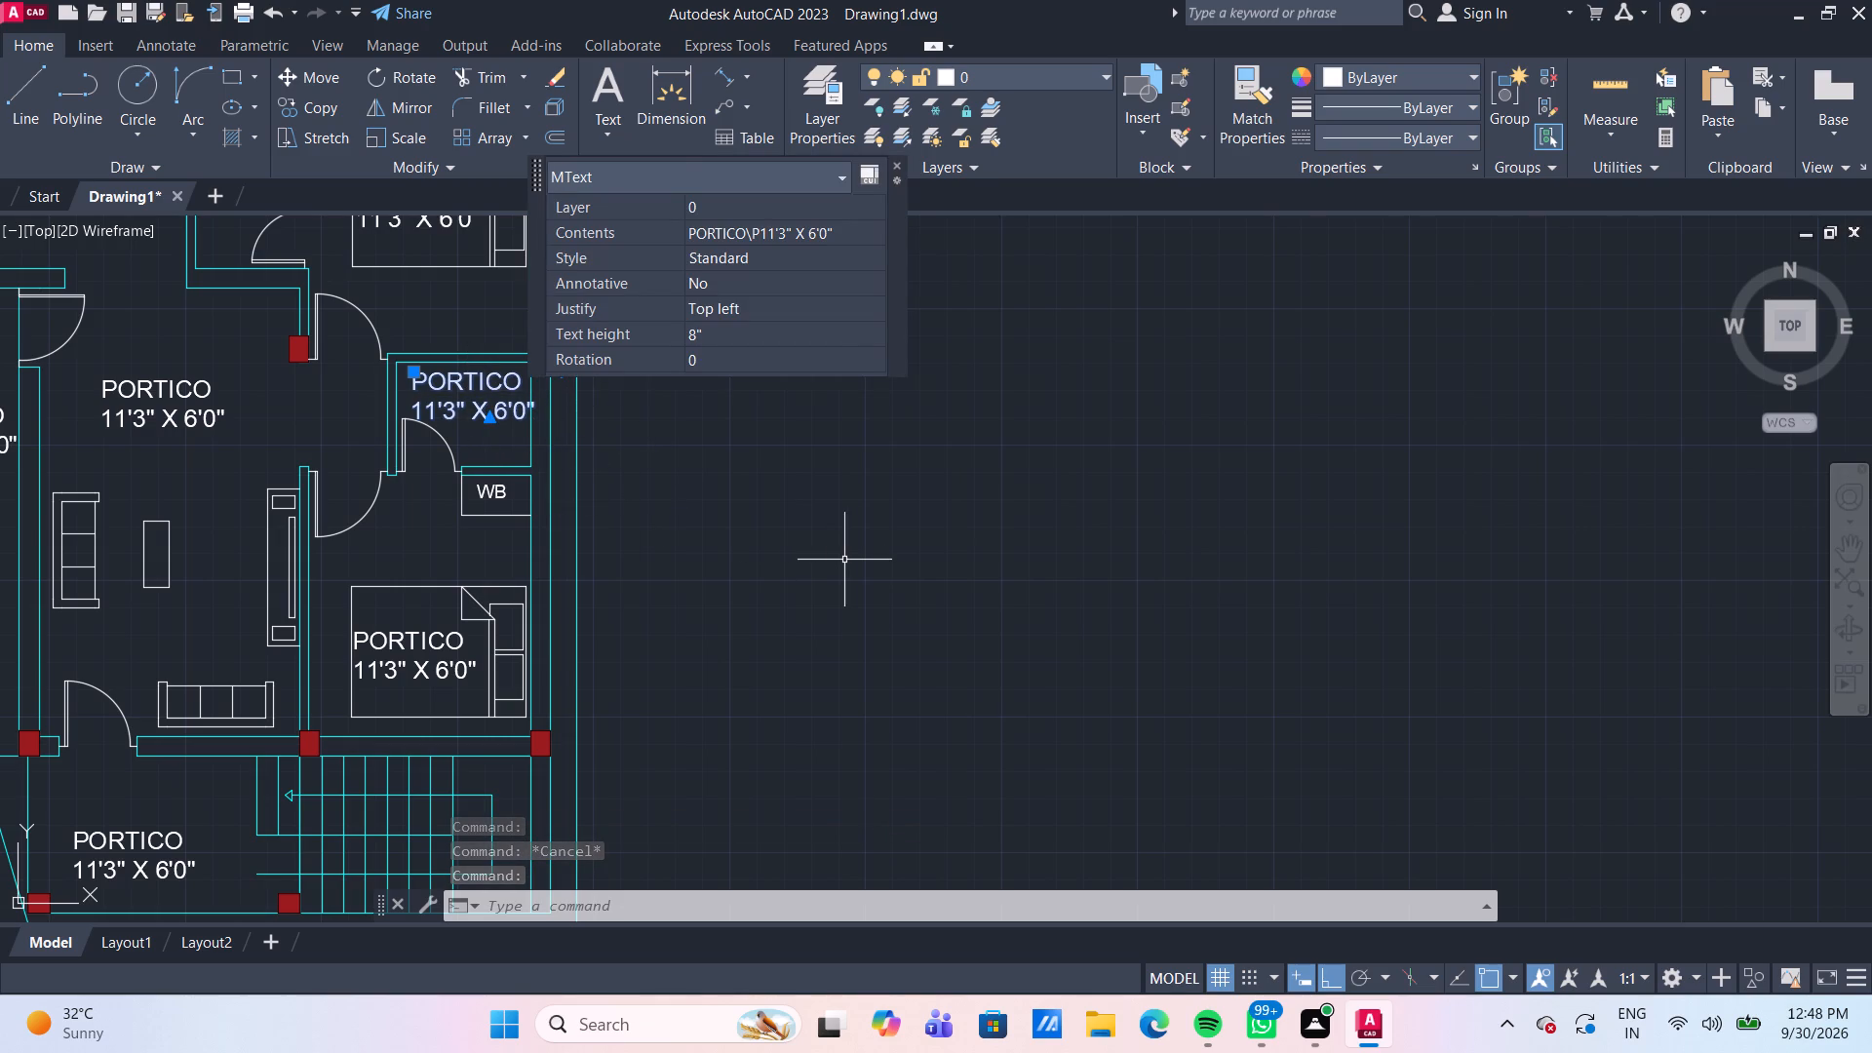
key("Escape")
scroll(479, 311, "down", 2)
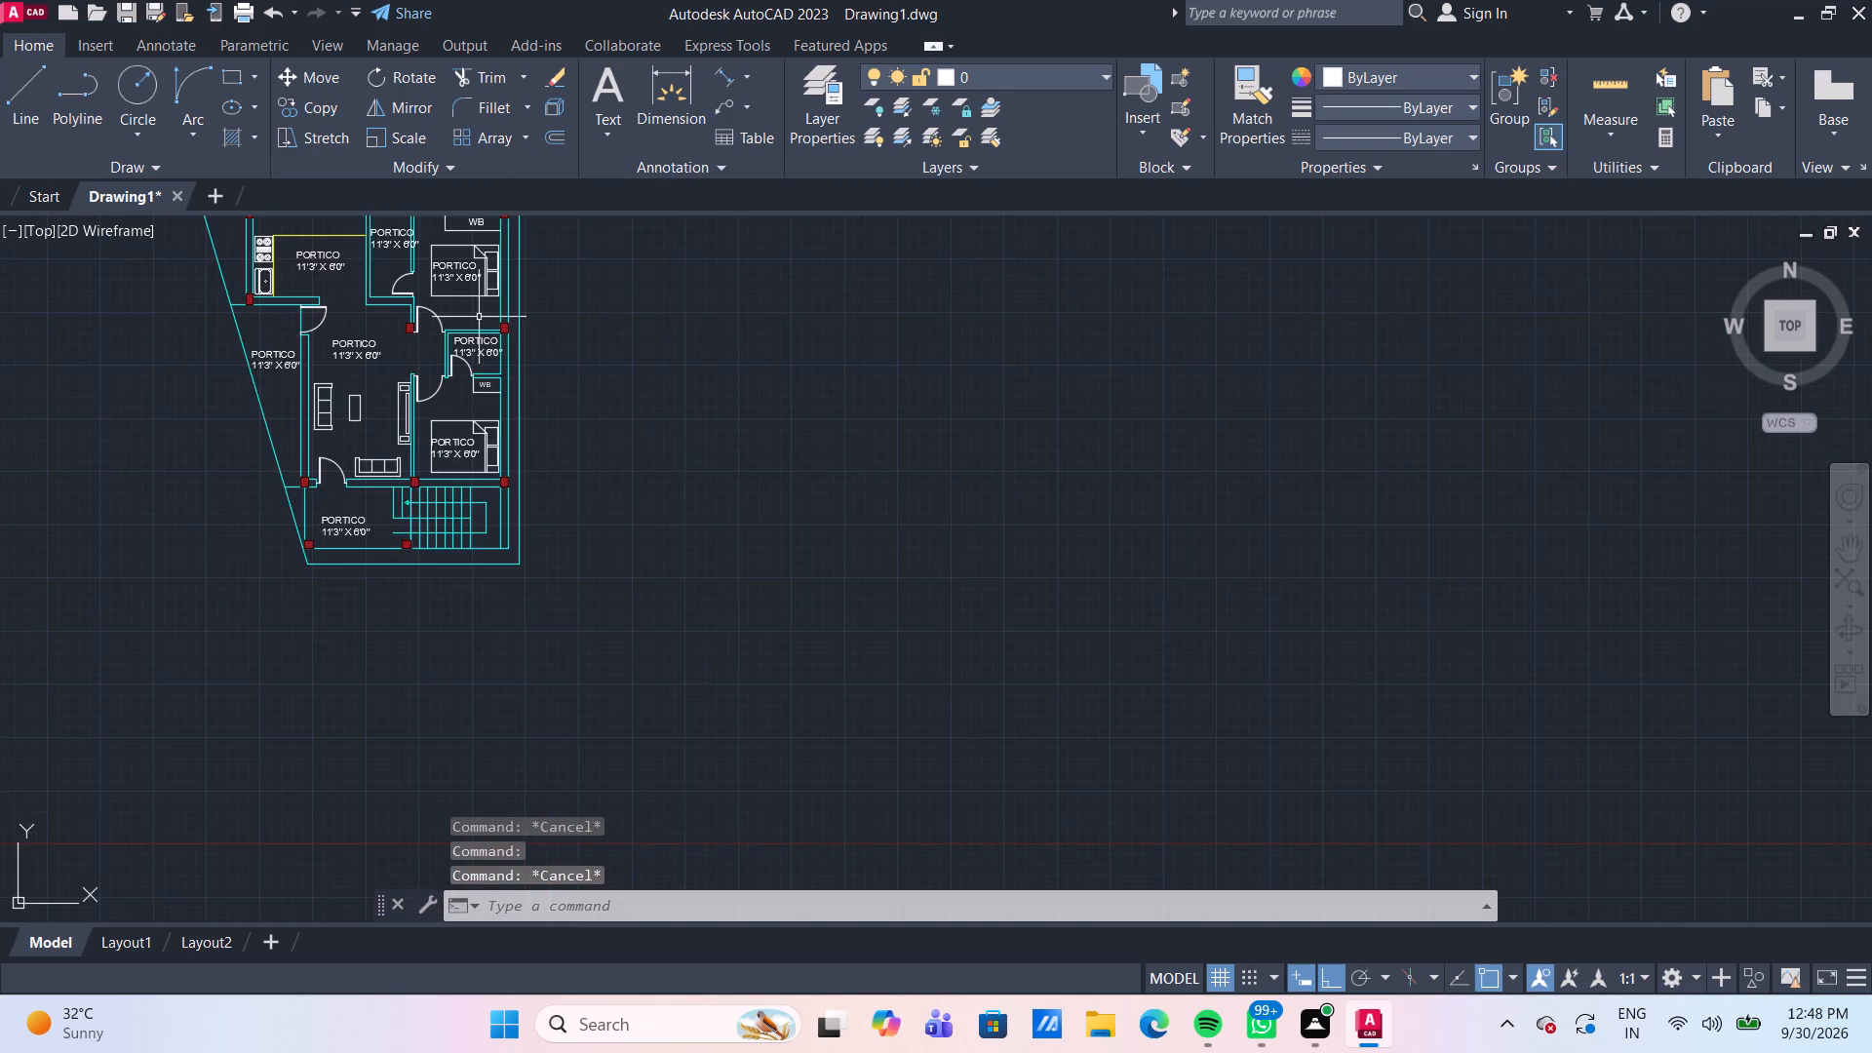
middle_click_drag(478, 315, 460, 470)
scroll(460, 470, "up", 1)
scroll(446, 274, "up", 2)
scroll(497, 389, "up", 1)
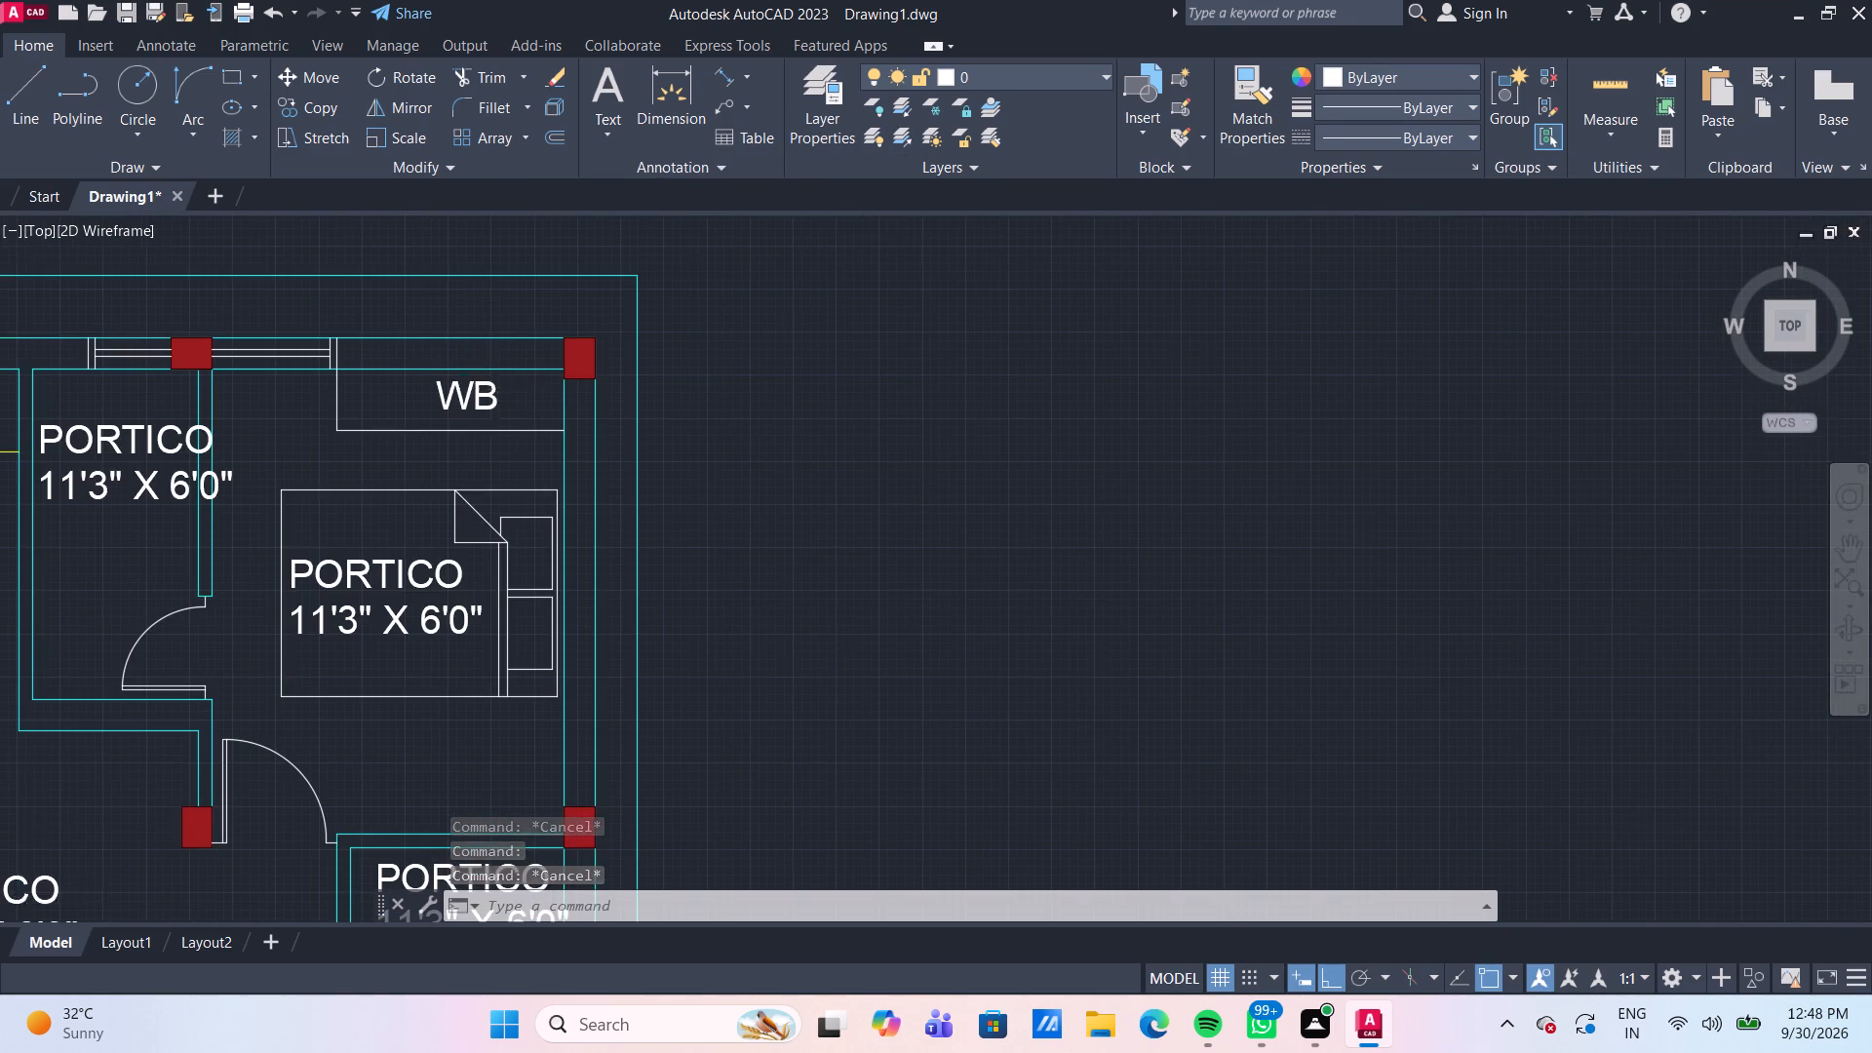
scroll(497, 389, "up", 1)
left_click(474, 393)
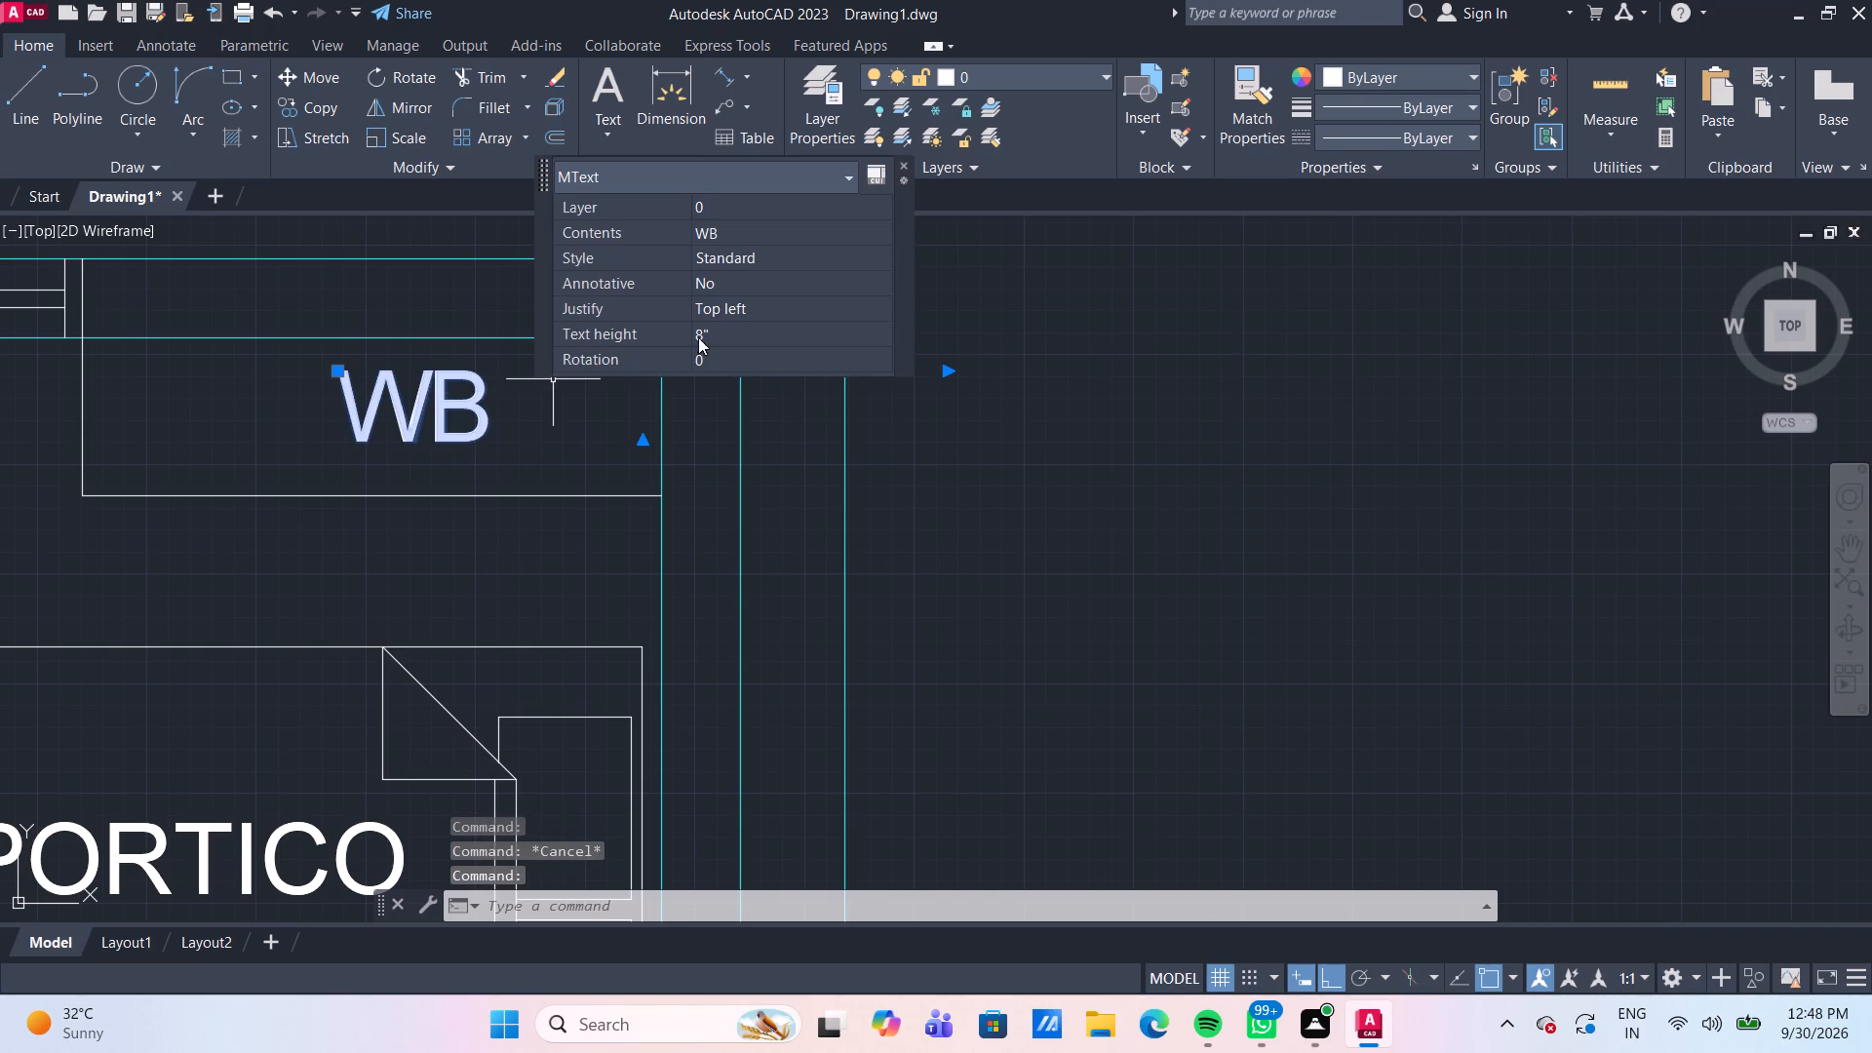
left_click(736, 323)
type("6\"")
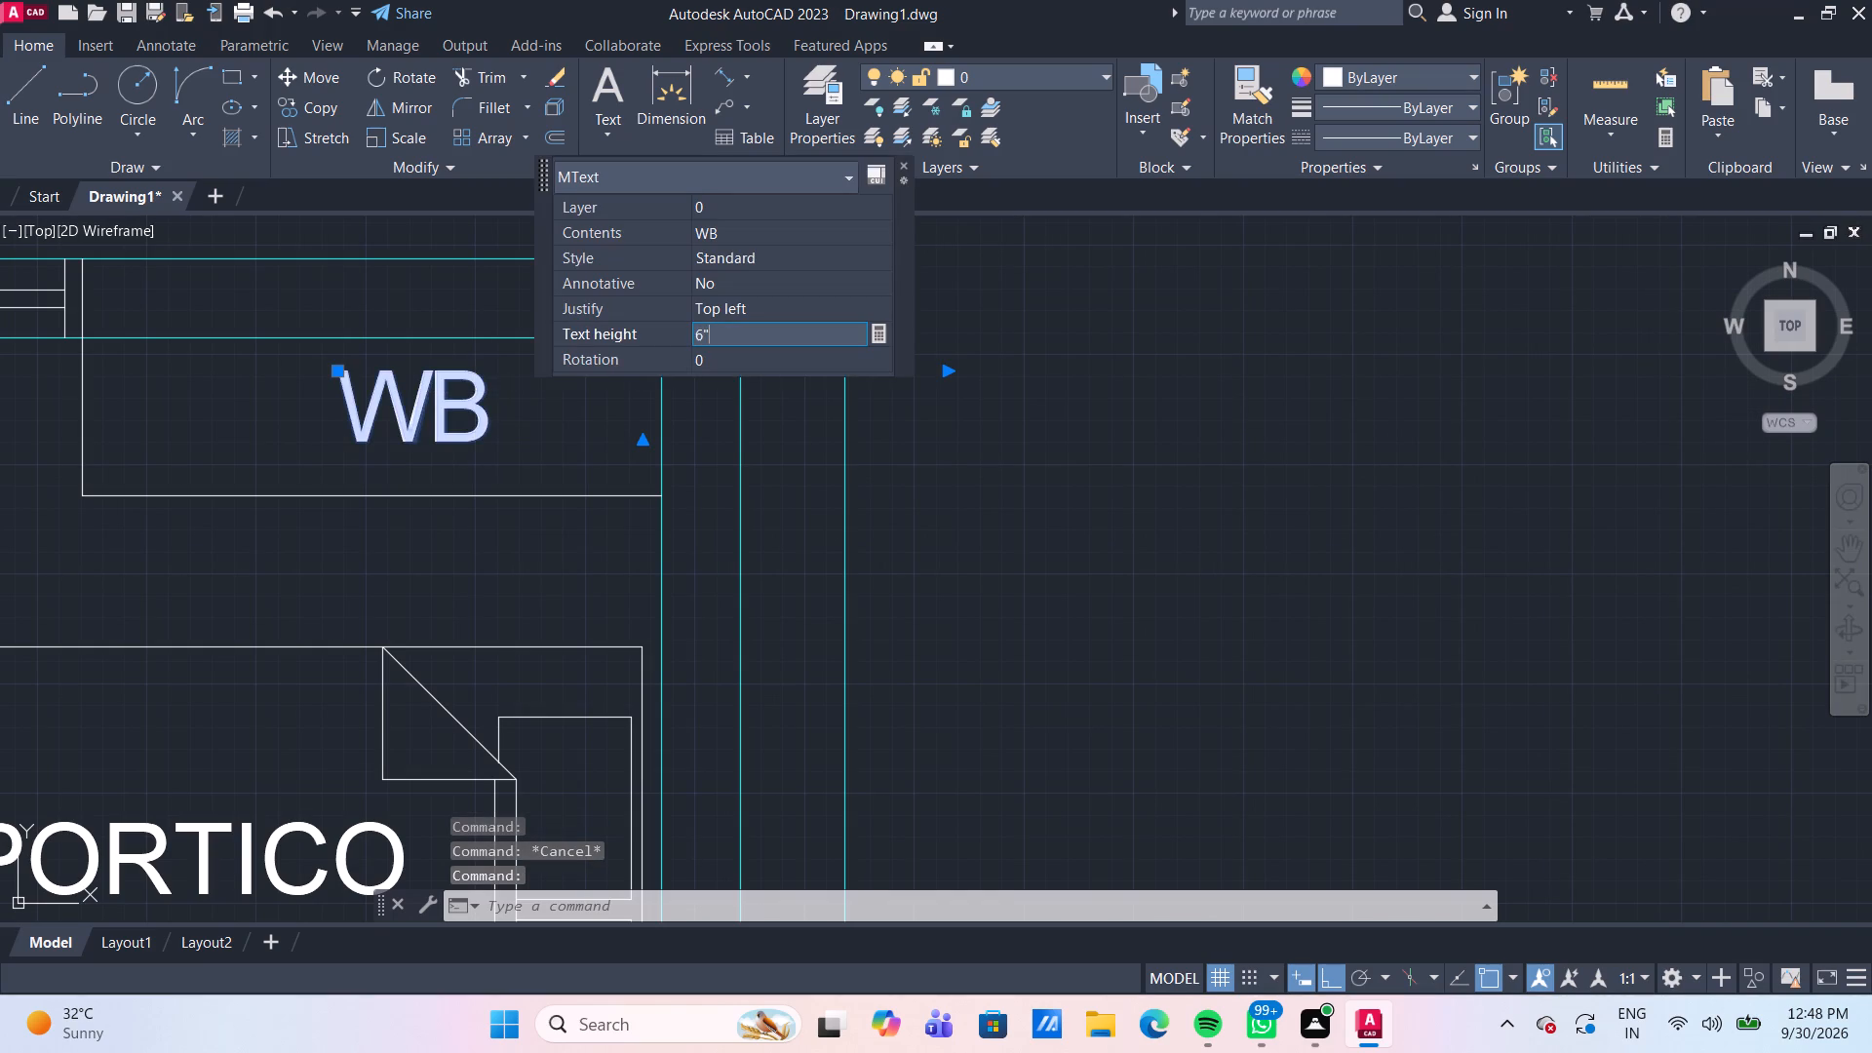
key("Return")
key("Escape")
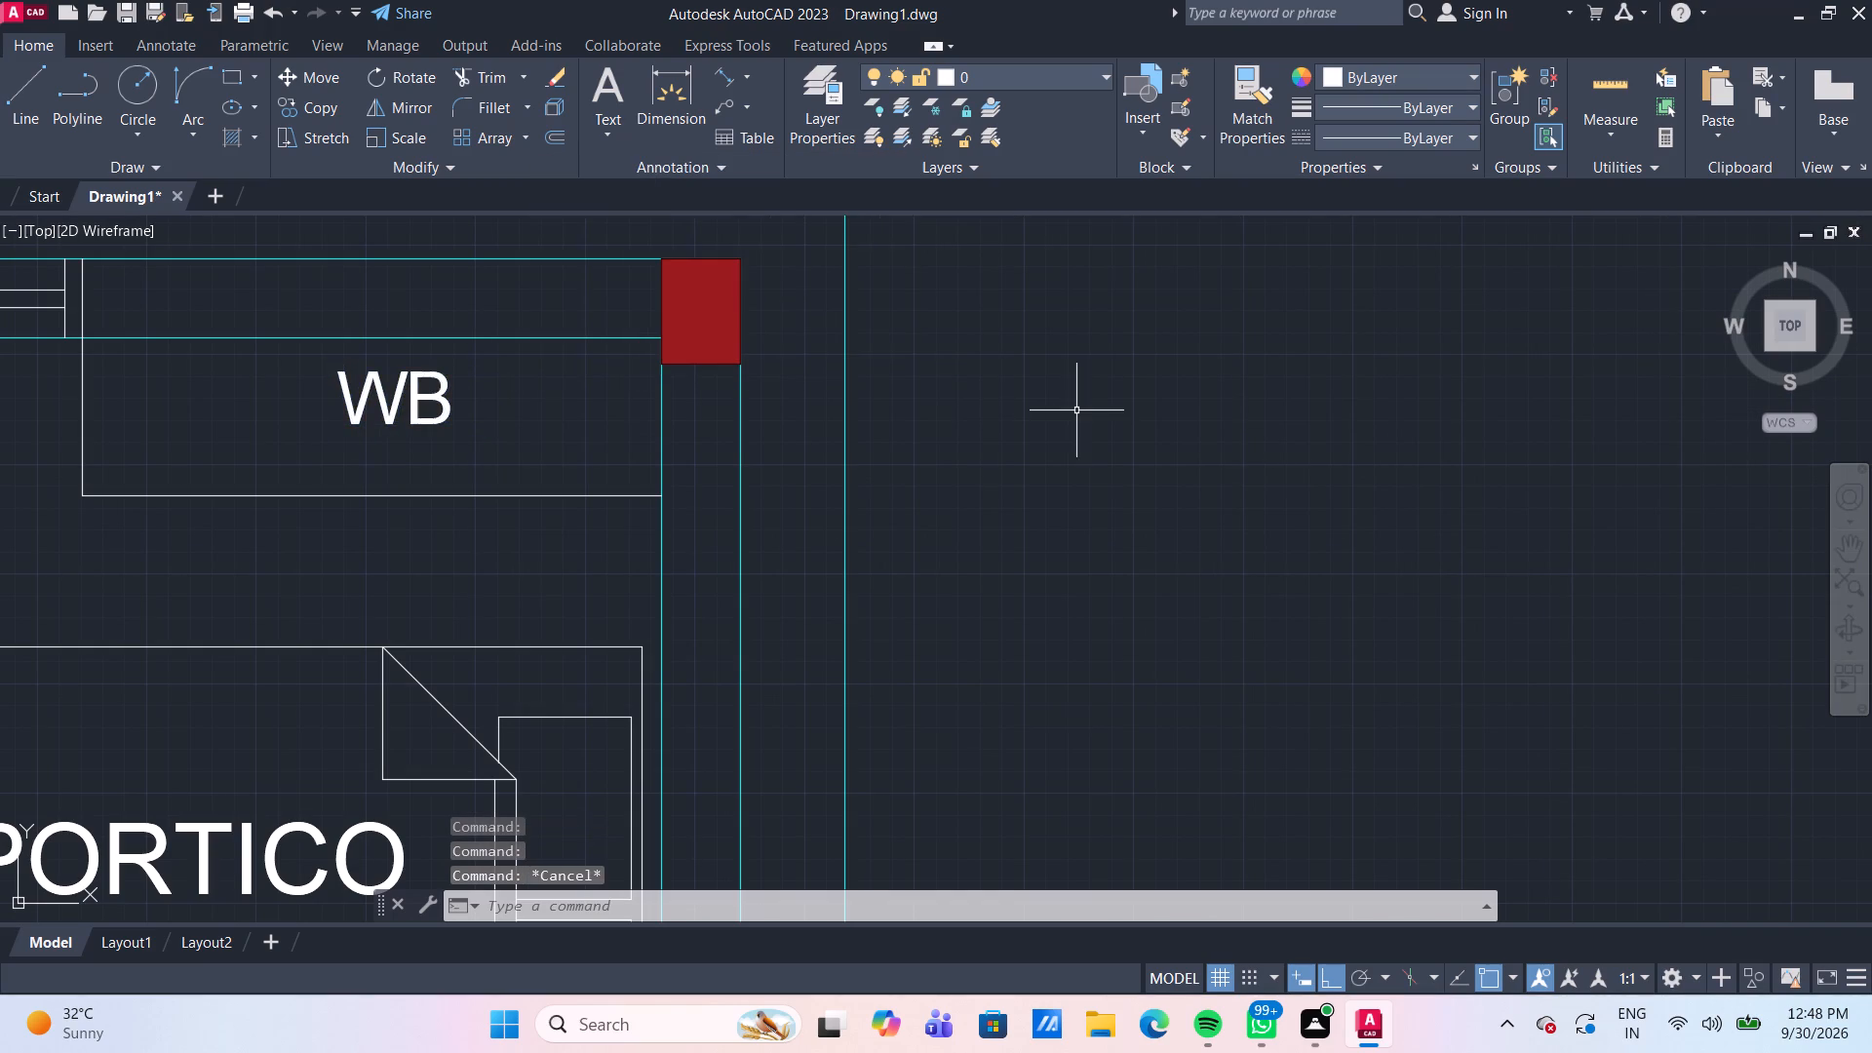
Review the remaining room labels across the plan, down to the portico label beside the staircase.
scroll(1076, 410, "down", 3)
middle_click_drag(1086, 445, 1083, 322)
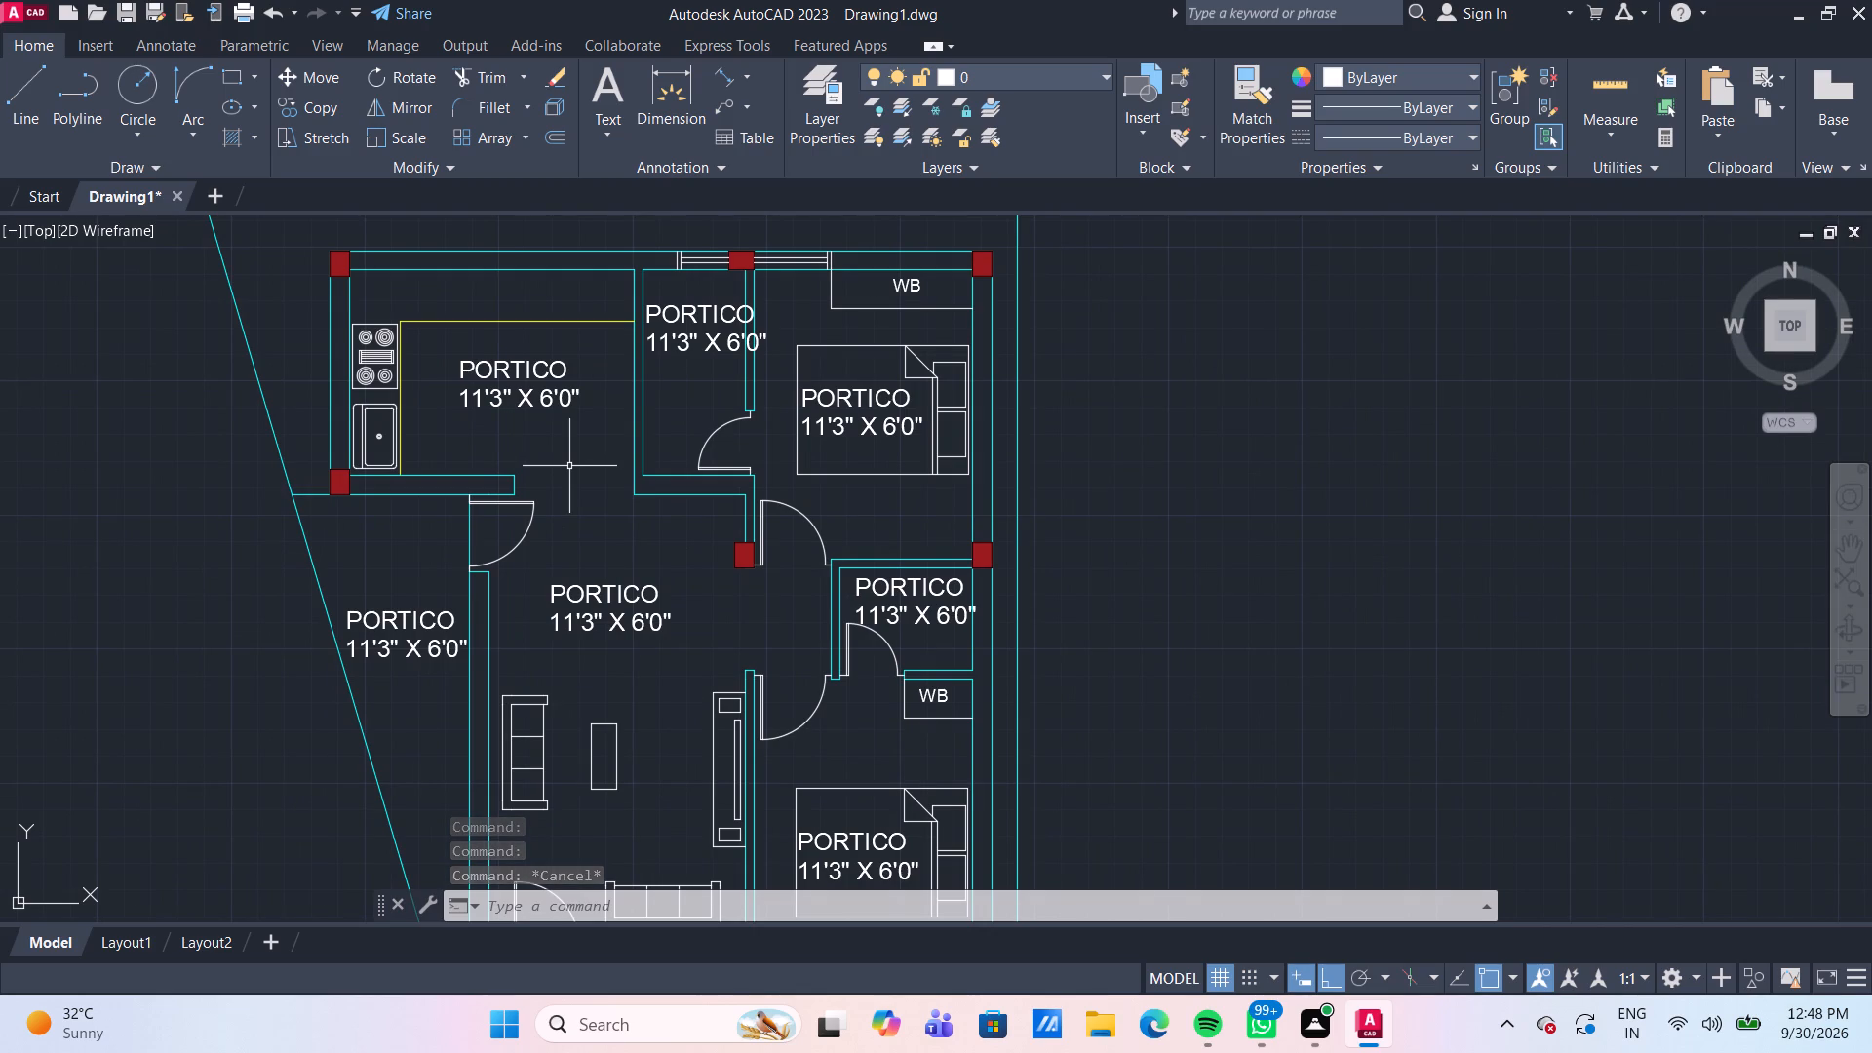
middle_click_drag(523, 564, 549, 478)
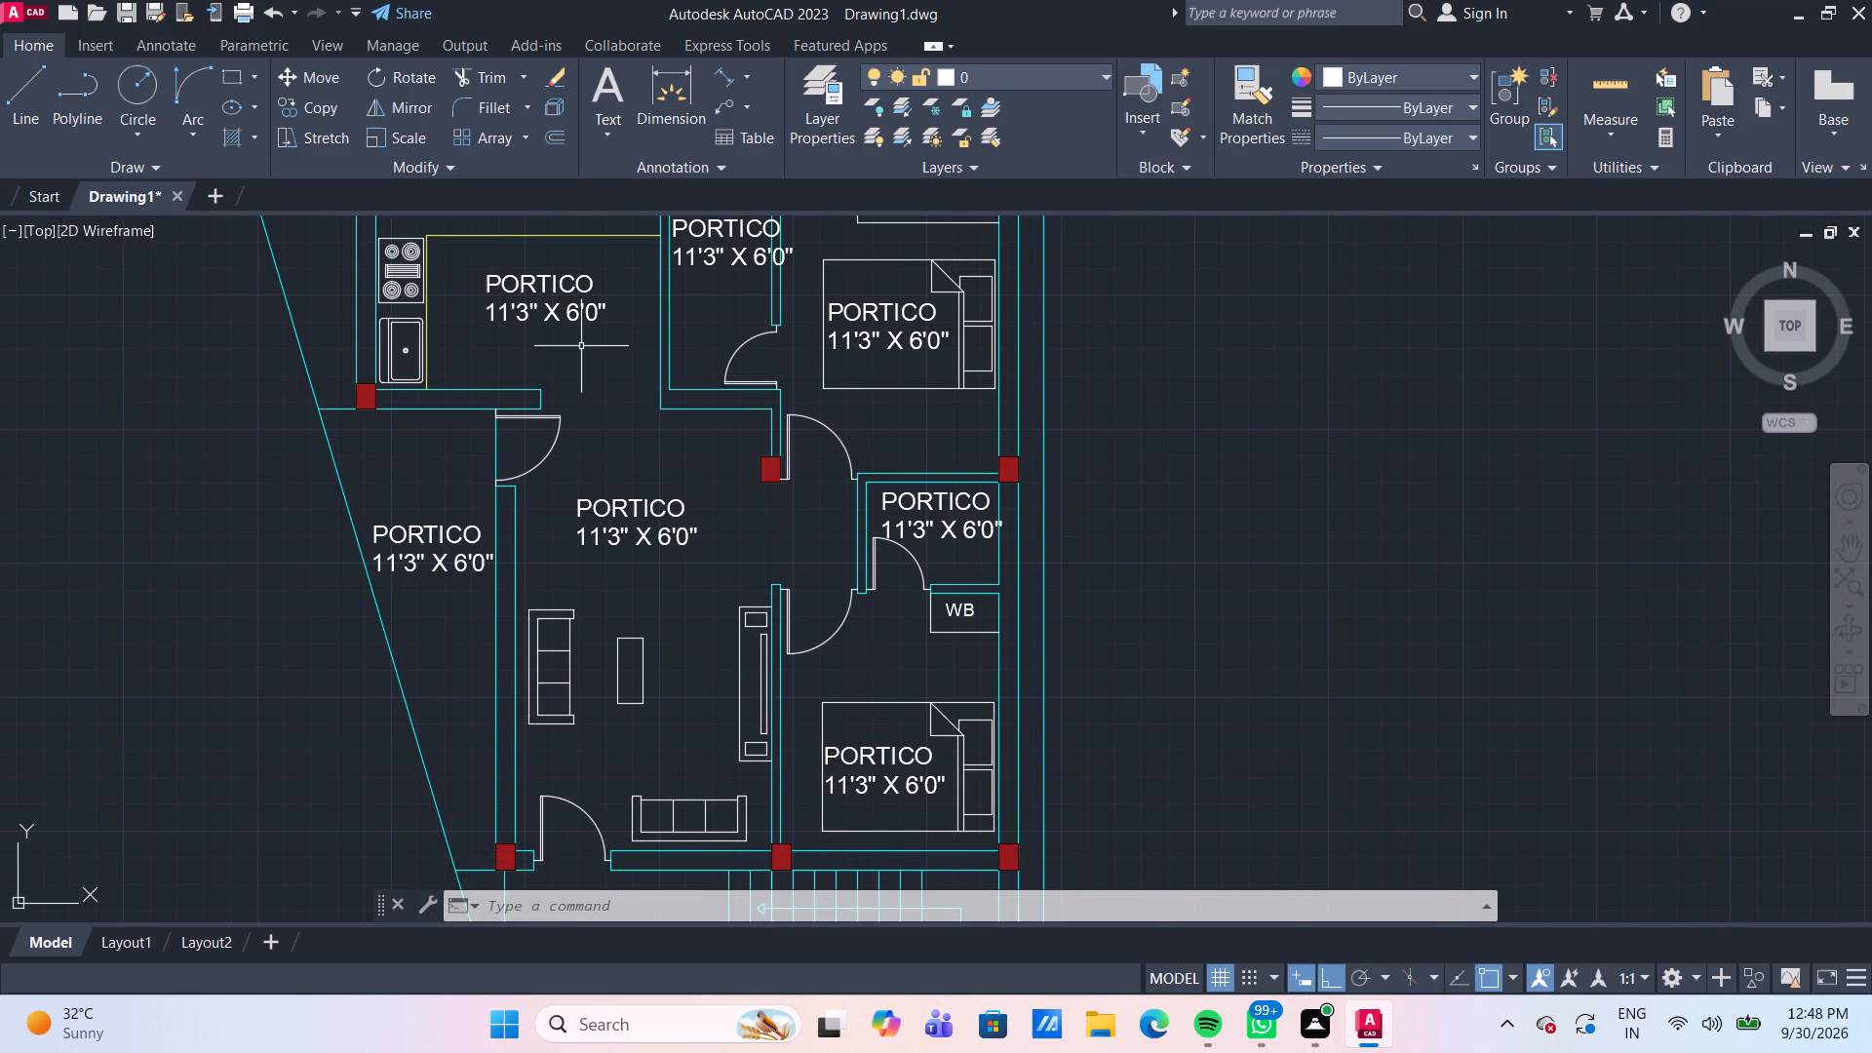
scroll(610, 403, "down", 2)
scroll(641, 641, "up", 3)
middle_click_drag(604, 635, 631, 561)
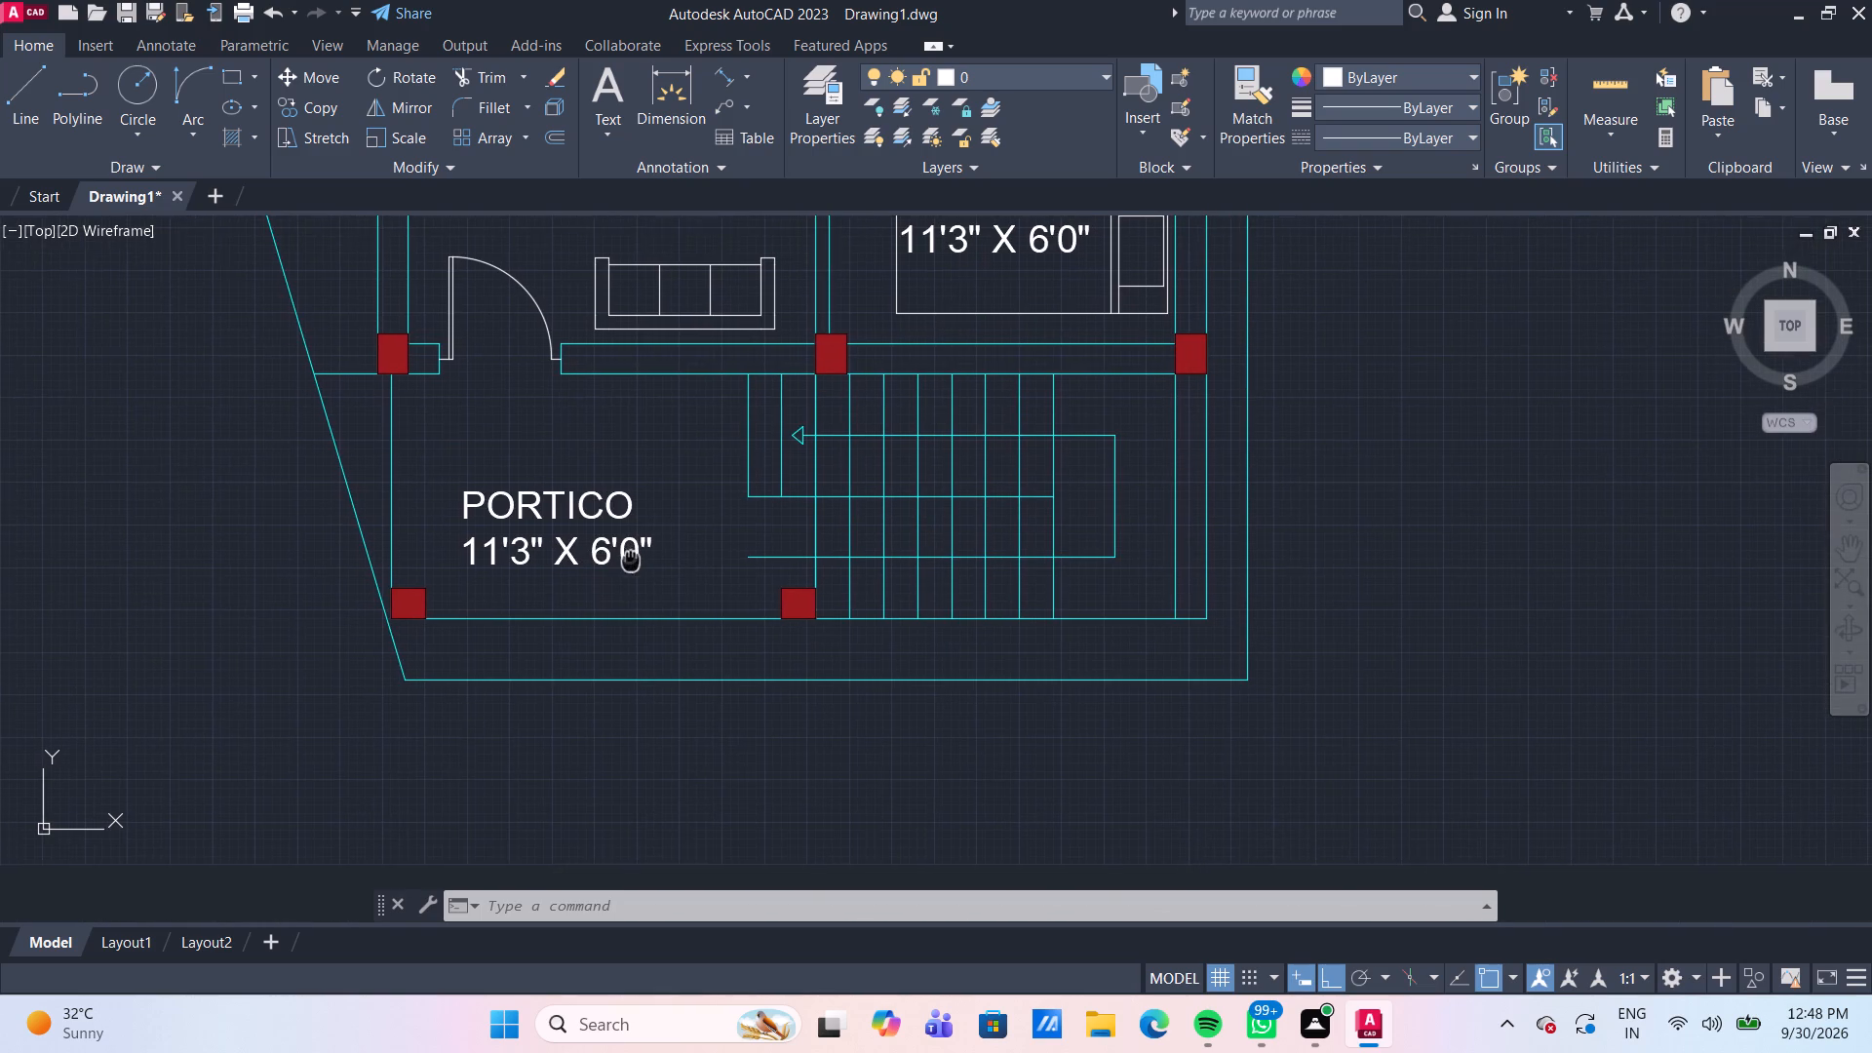
middle_click_drag(631, 561, 633, 561)
left_click(575, 517)
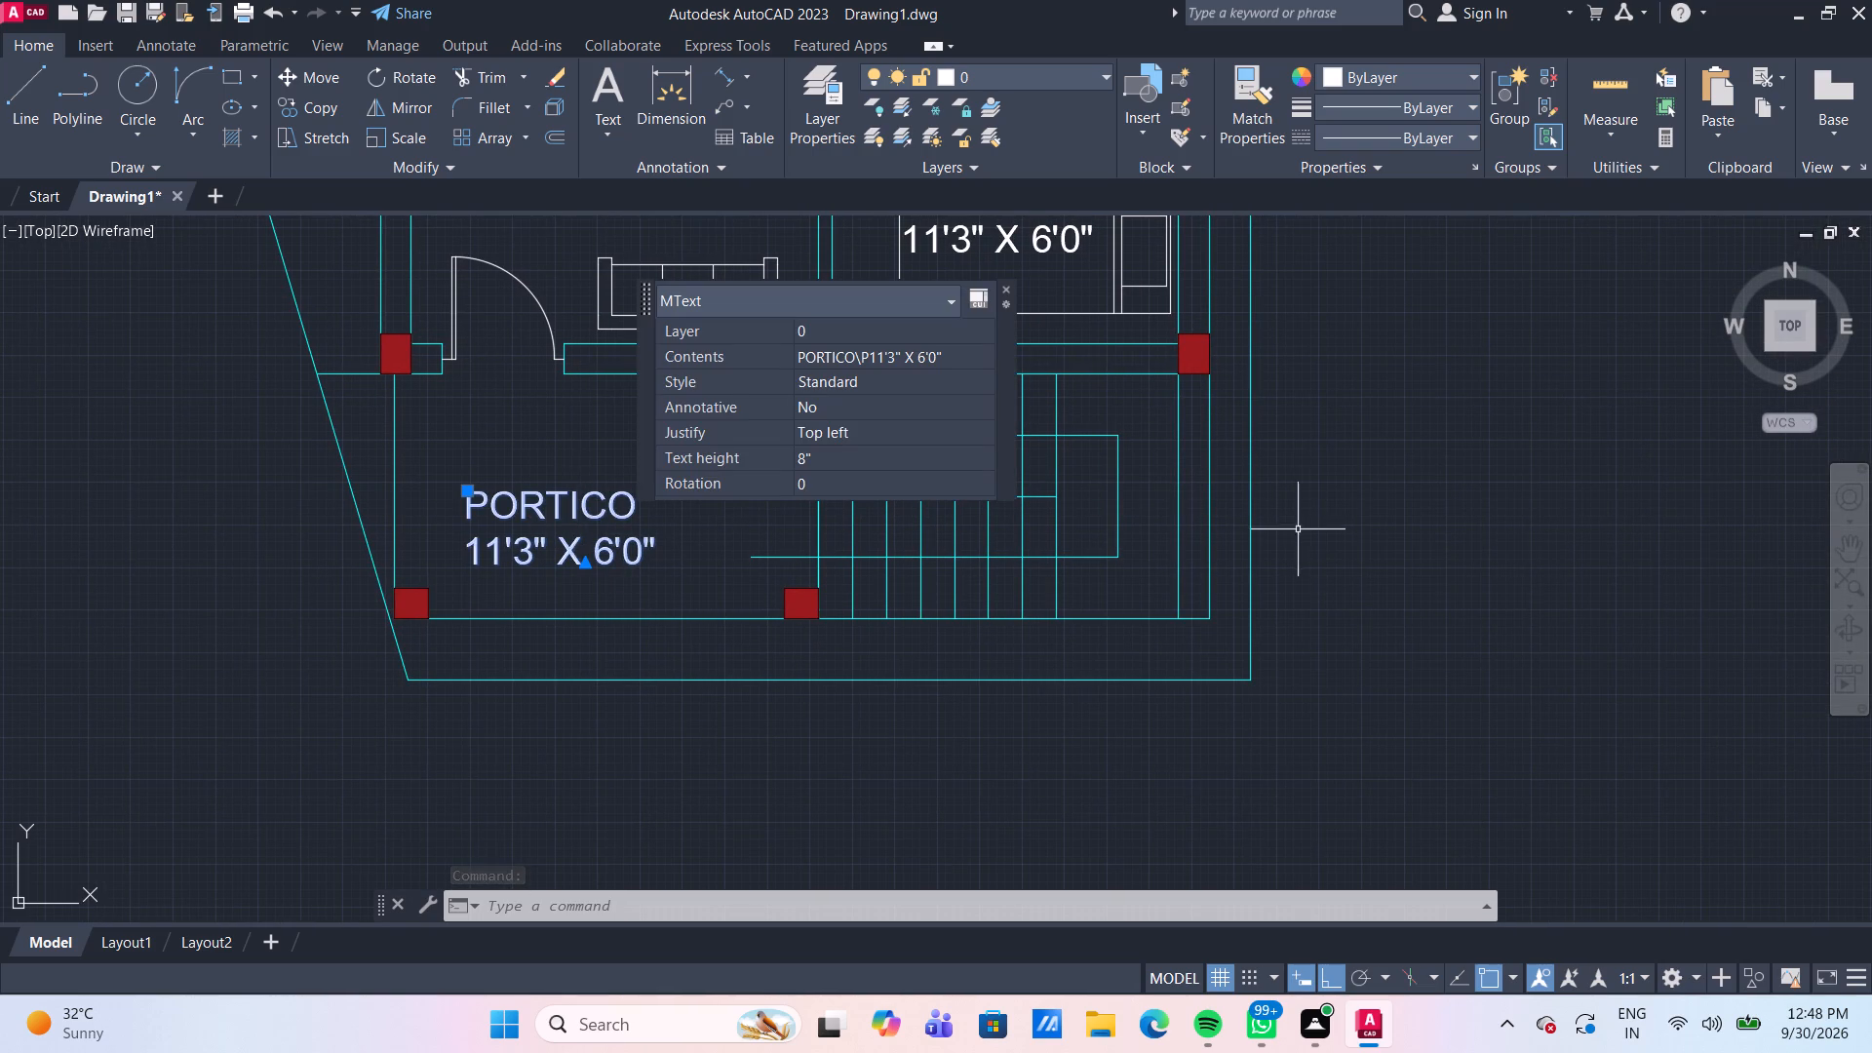
key("Escape")
Replace the name PORTICO with BEDROOM in the label over the lower bedroom's bed.
middle_click_drag(1072, 239, 942, 526)
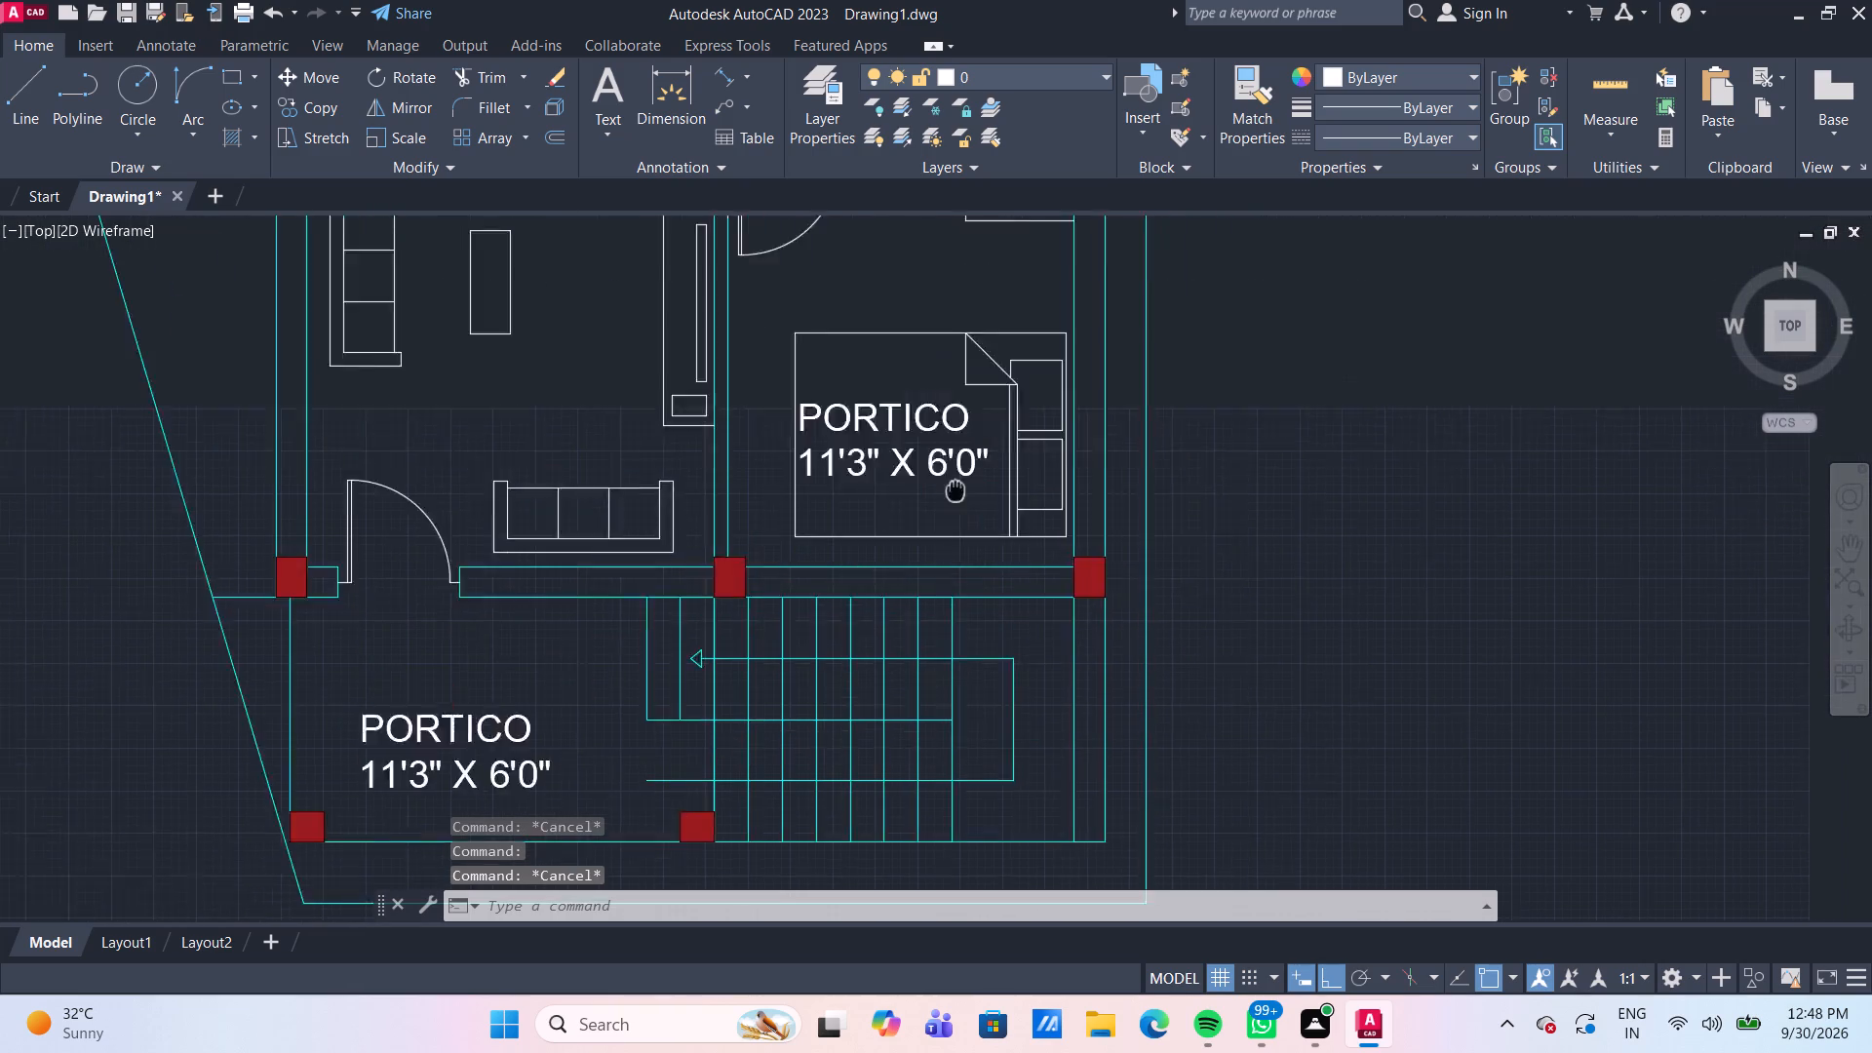
middle_click_drag(942, 526, 947, 529)
scroll(922, 549, "up", 1)
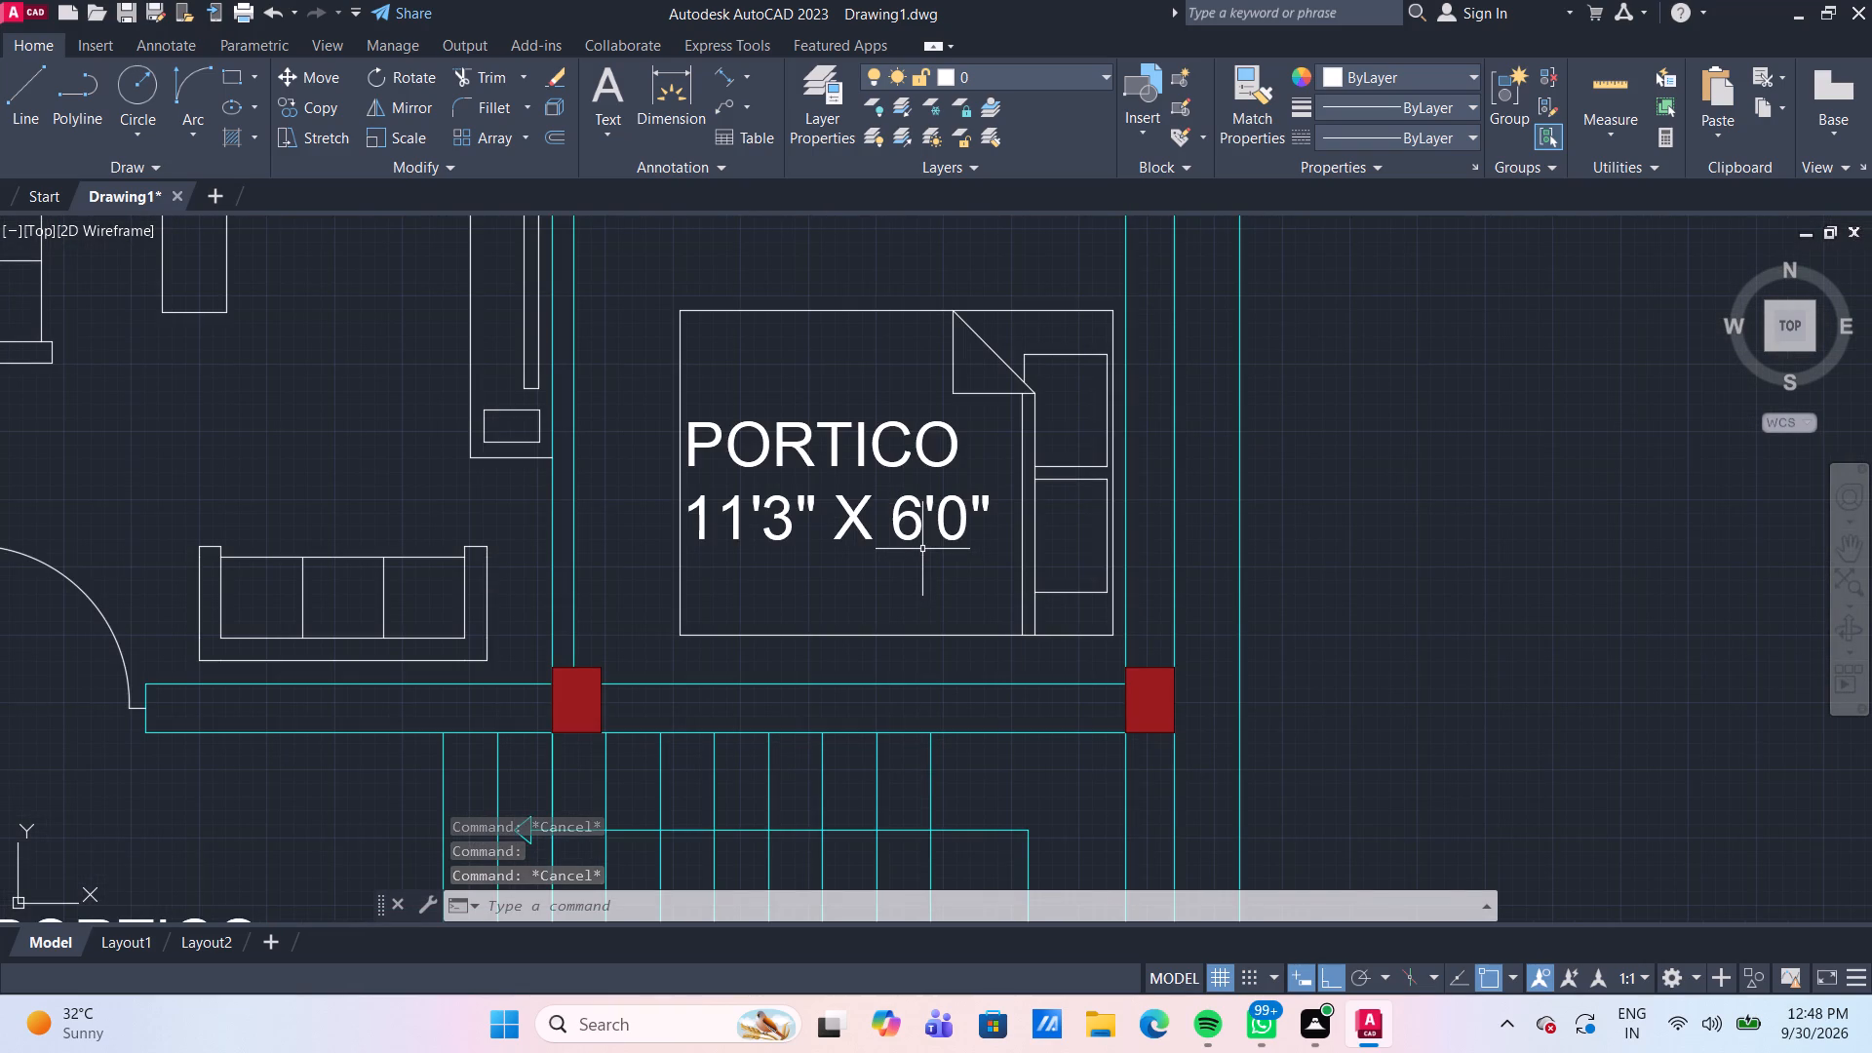
double_click(946, 463)
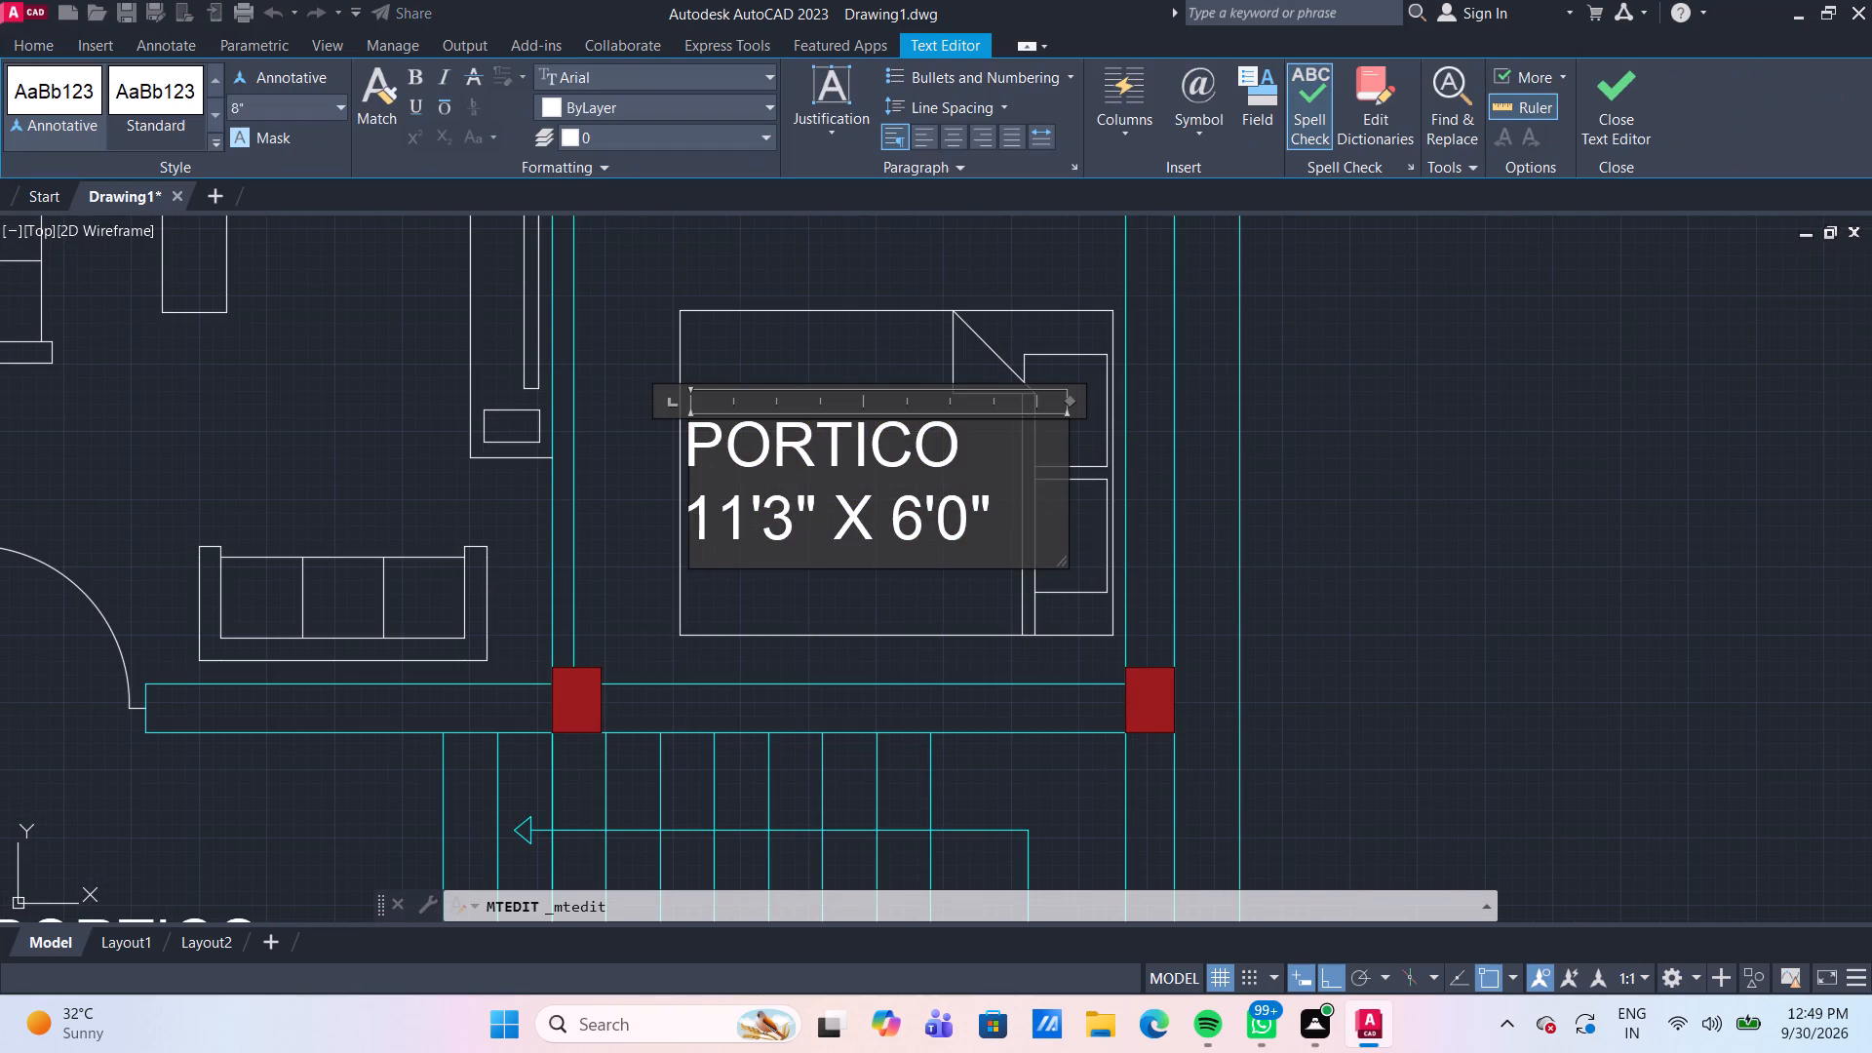
key("BackSpace")
key("BackSpace")
key("BackSpace")
key("BackSpace")
key("BackSpace")
key("BackSpace")
key("BackSpace")
key("BackSpace")
key("BackSpace")
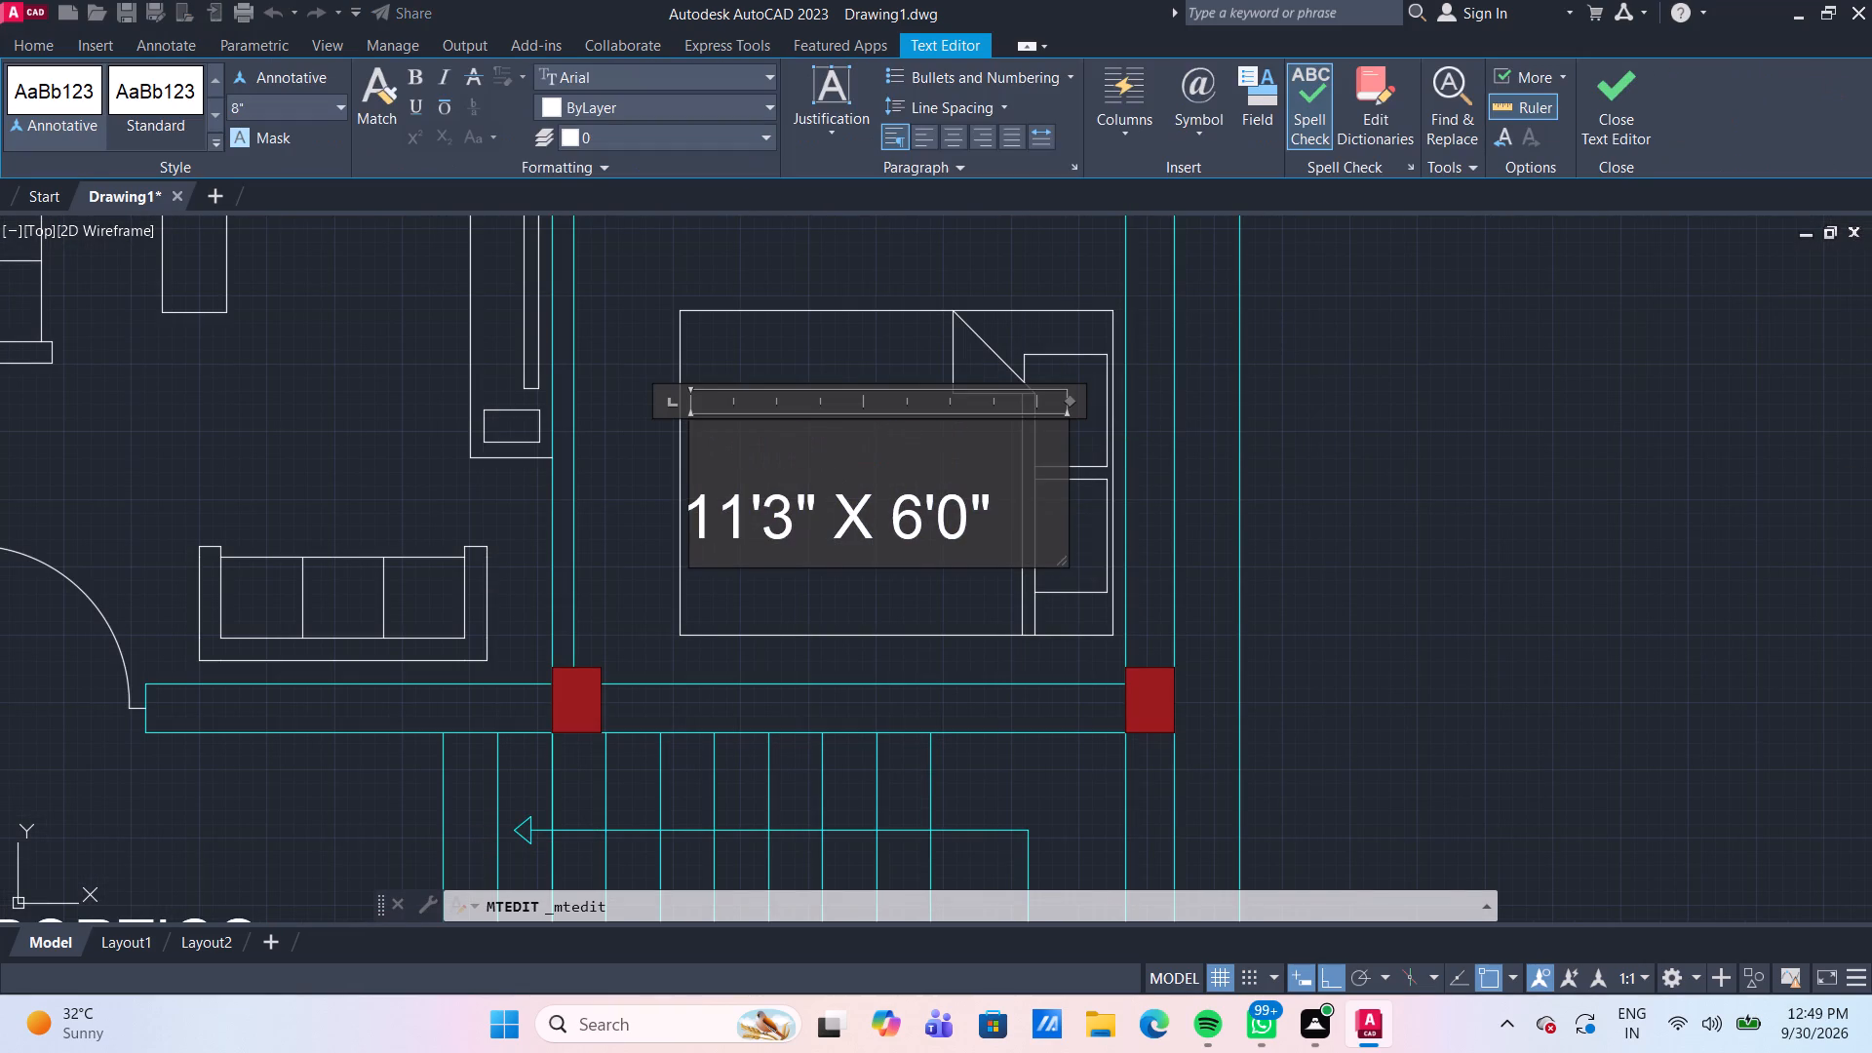
type("BED")
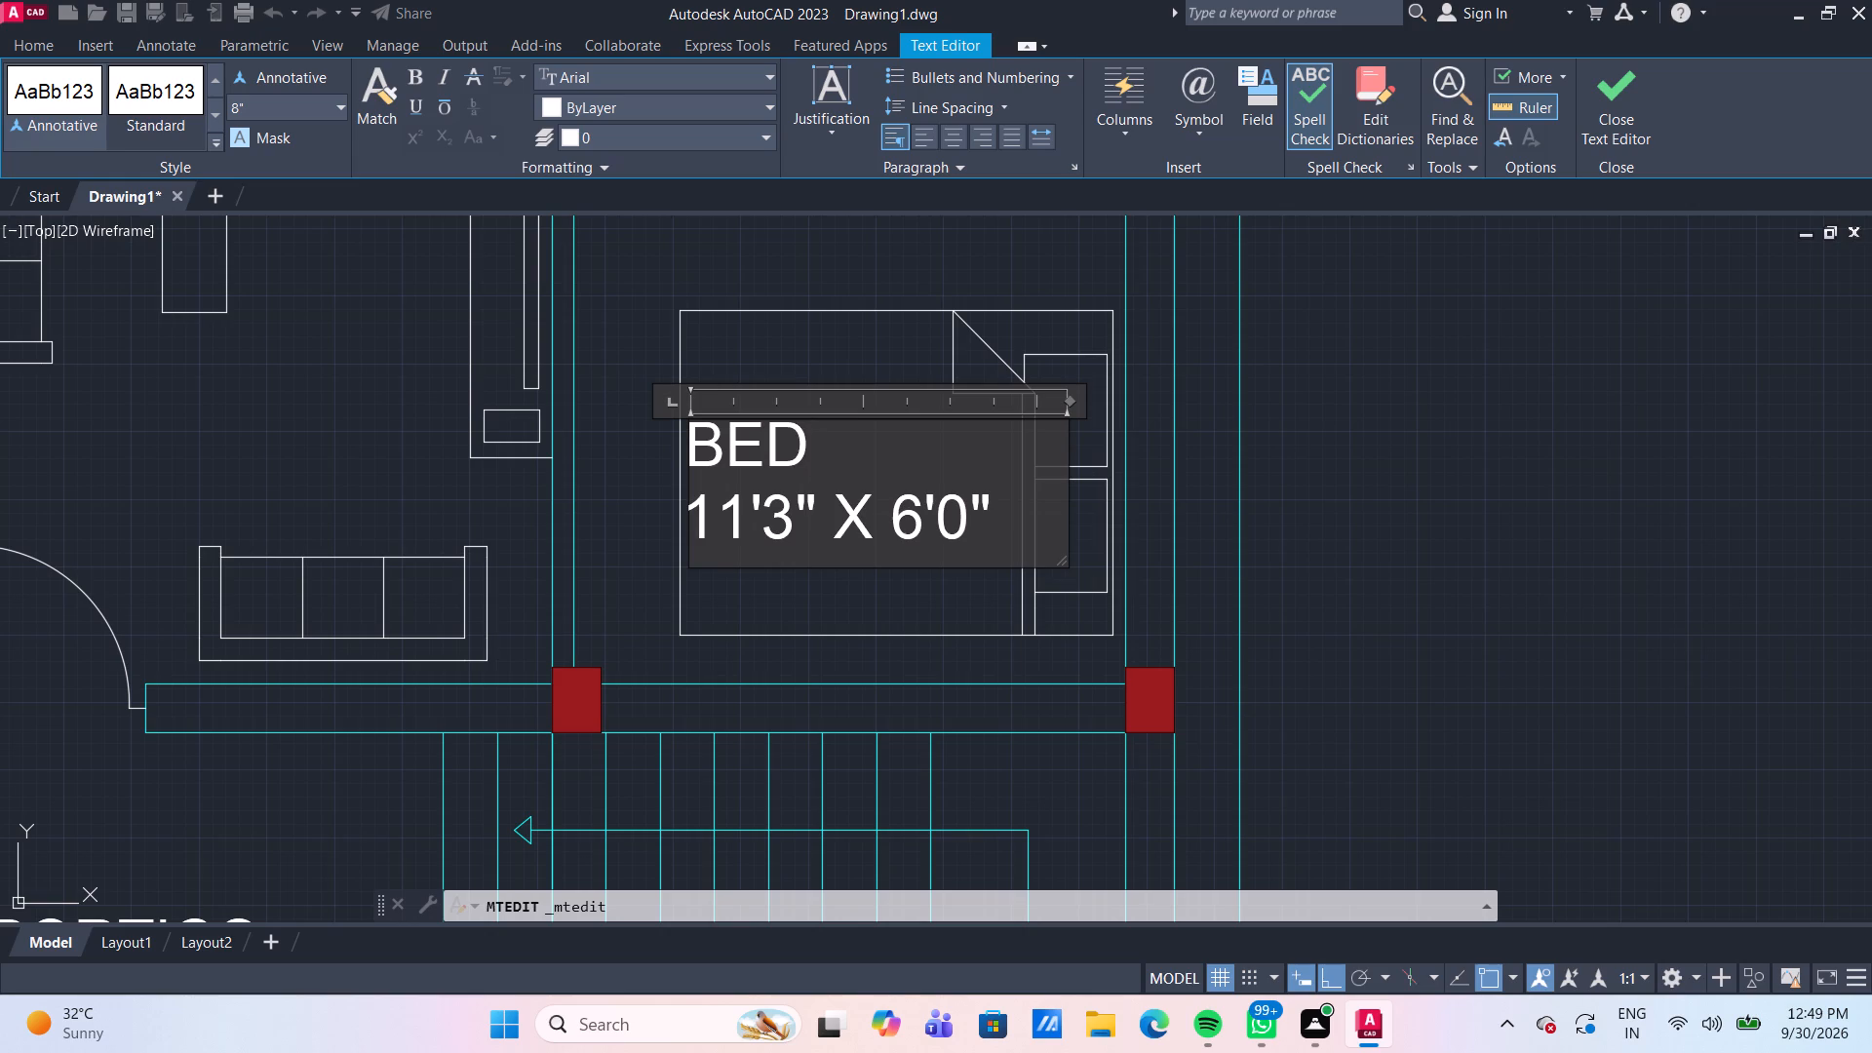
type("ROO")
key("m")
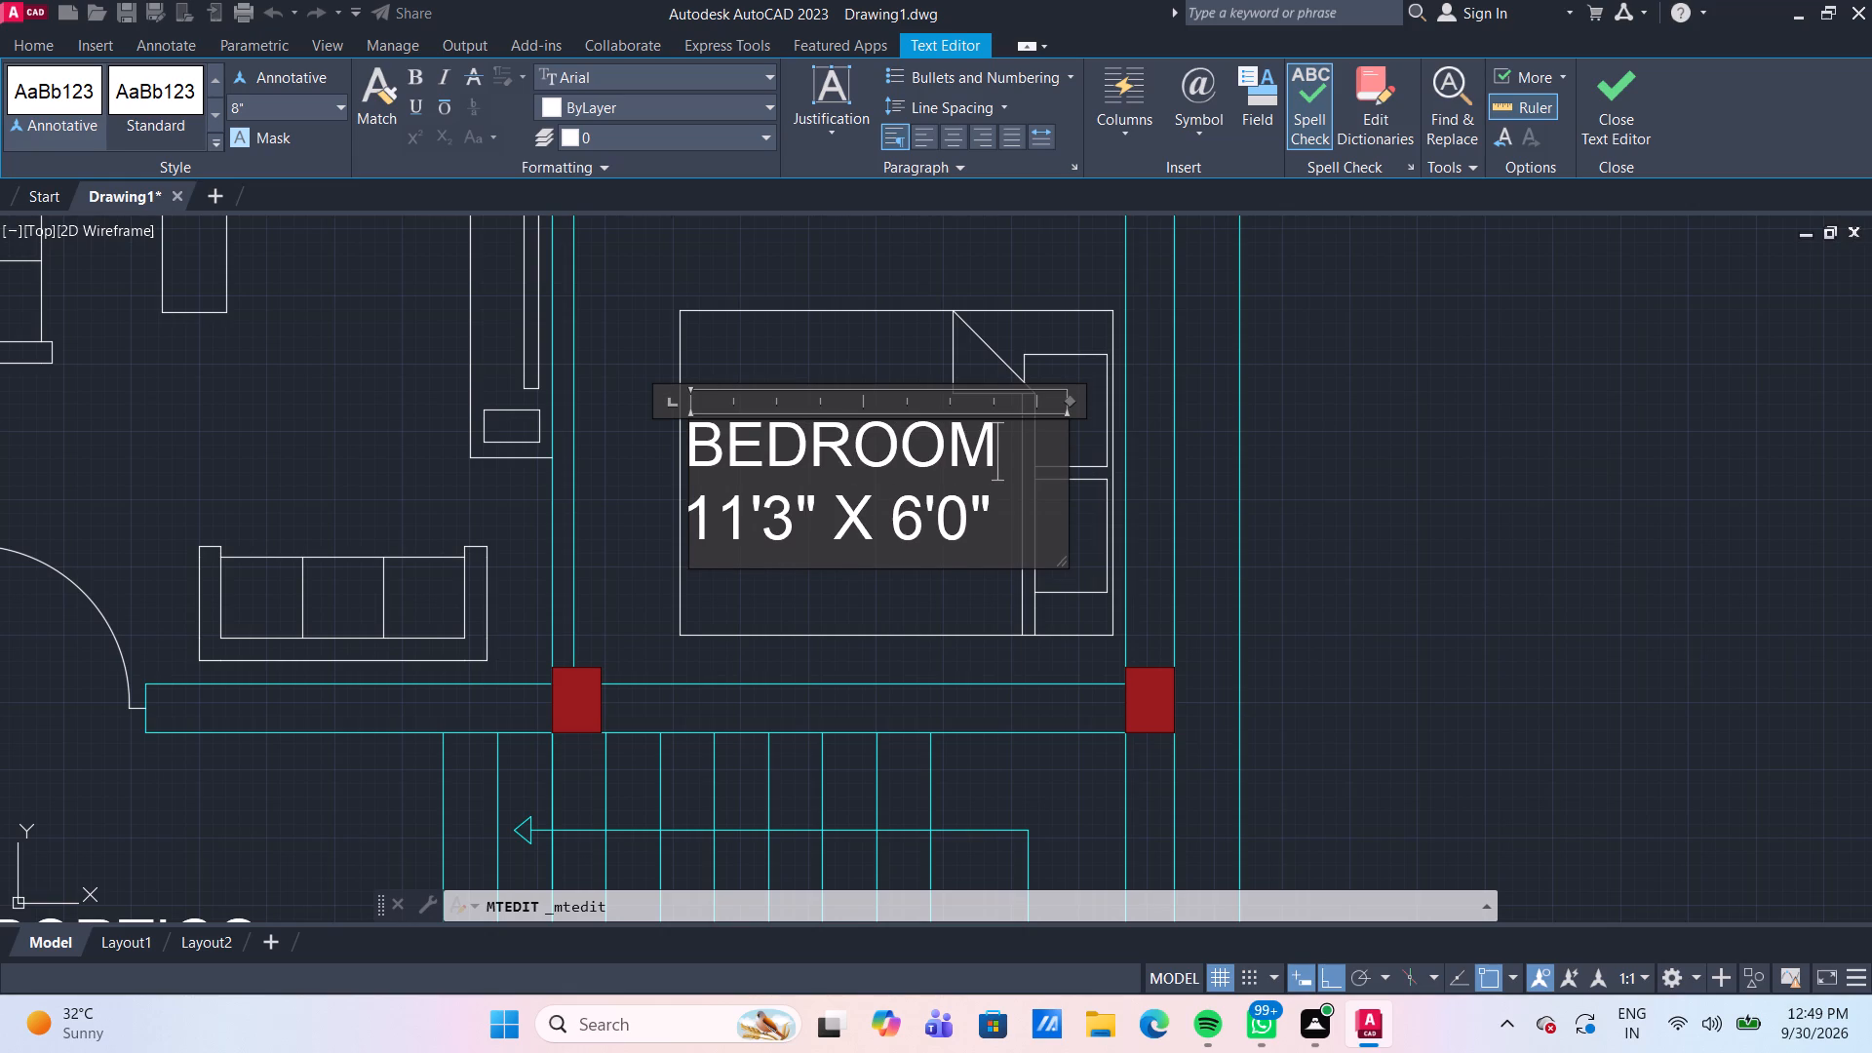
Change the size line of the lower bedroom's label to 8'6" X 10'0".
key("Down")
left_click(795, 524)
key("BackSpace")
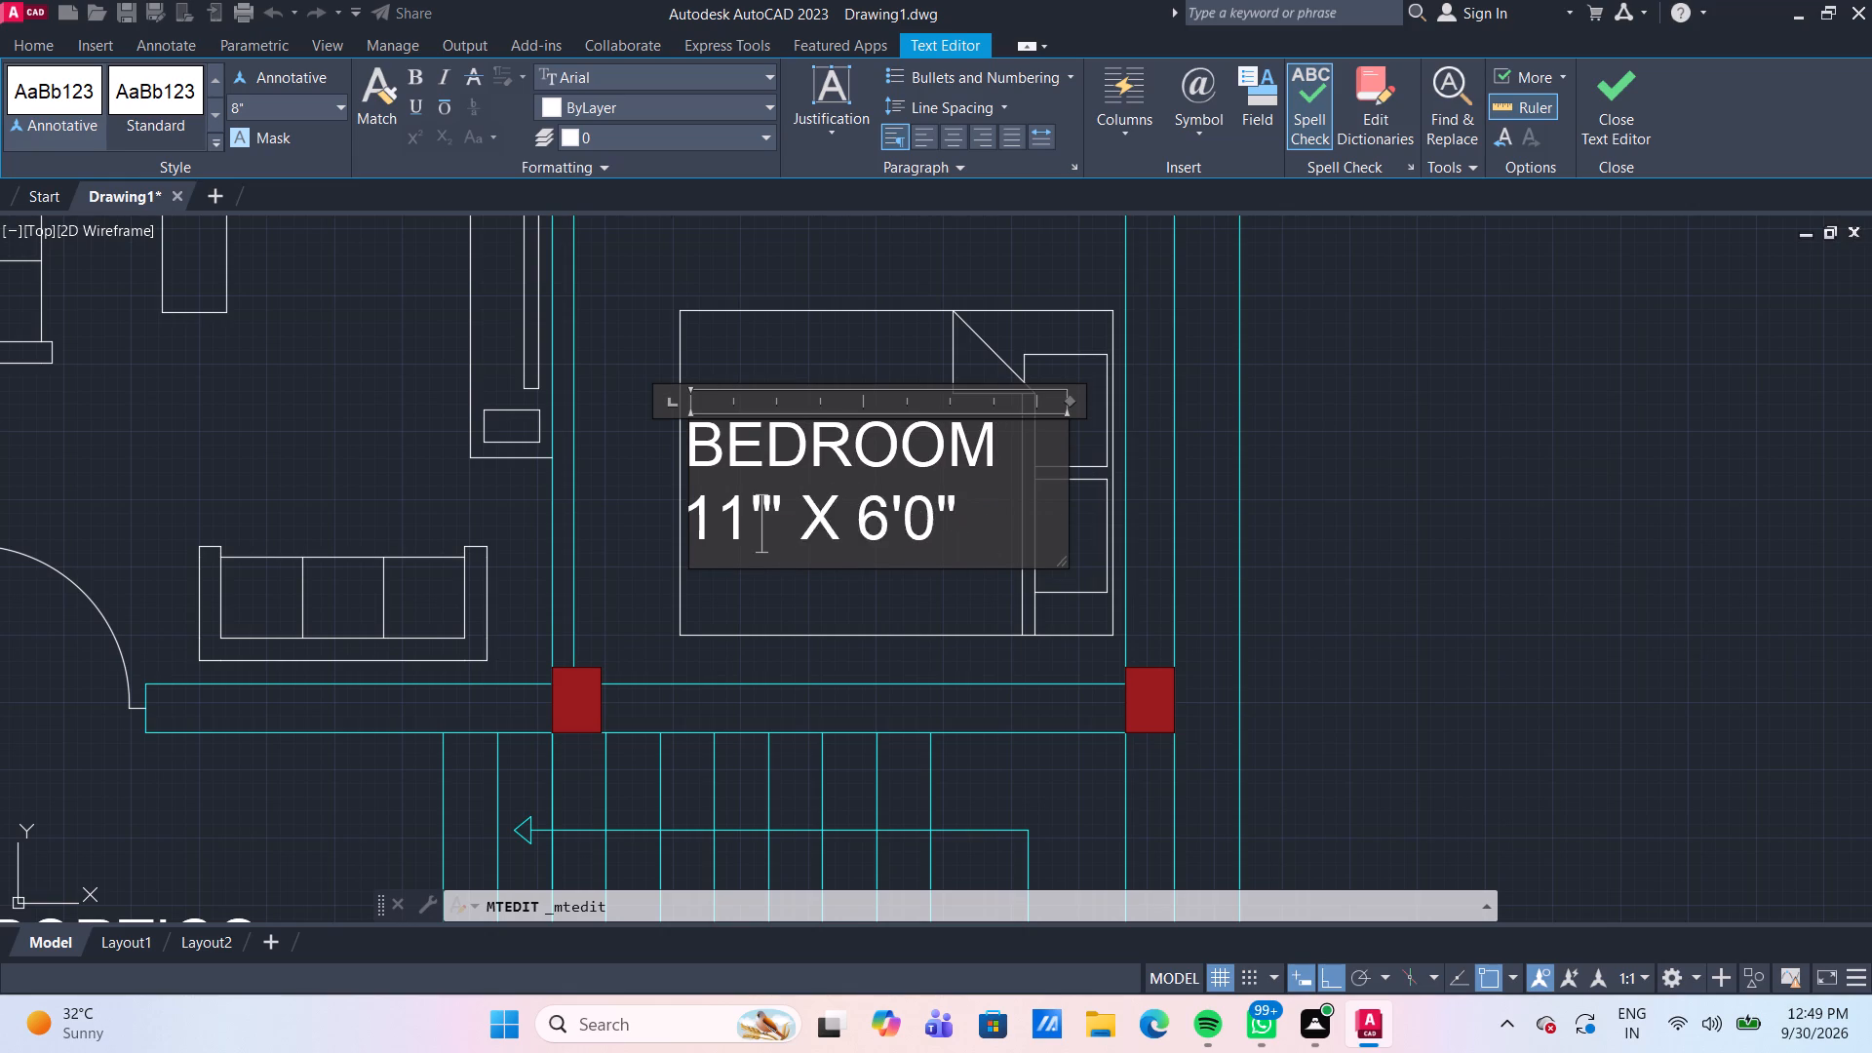
key("BackSpace")
key("BackSpace")
key("BackSpace")
key("BackSpace")
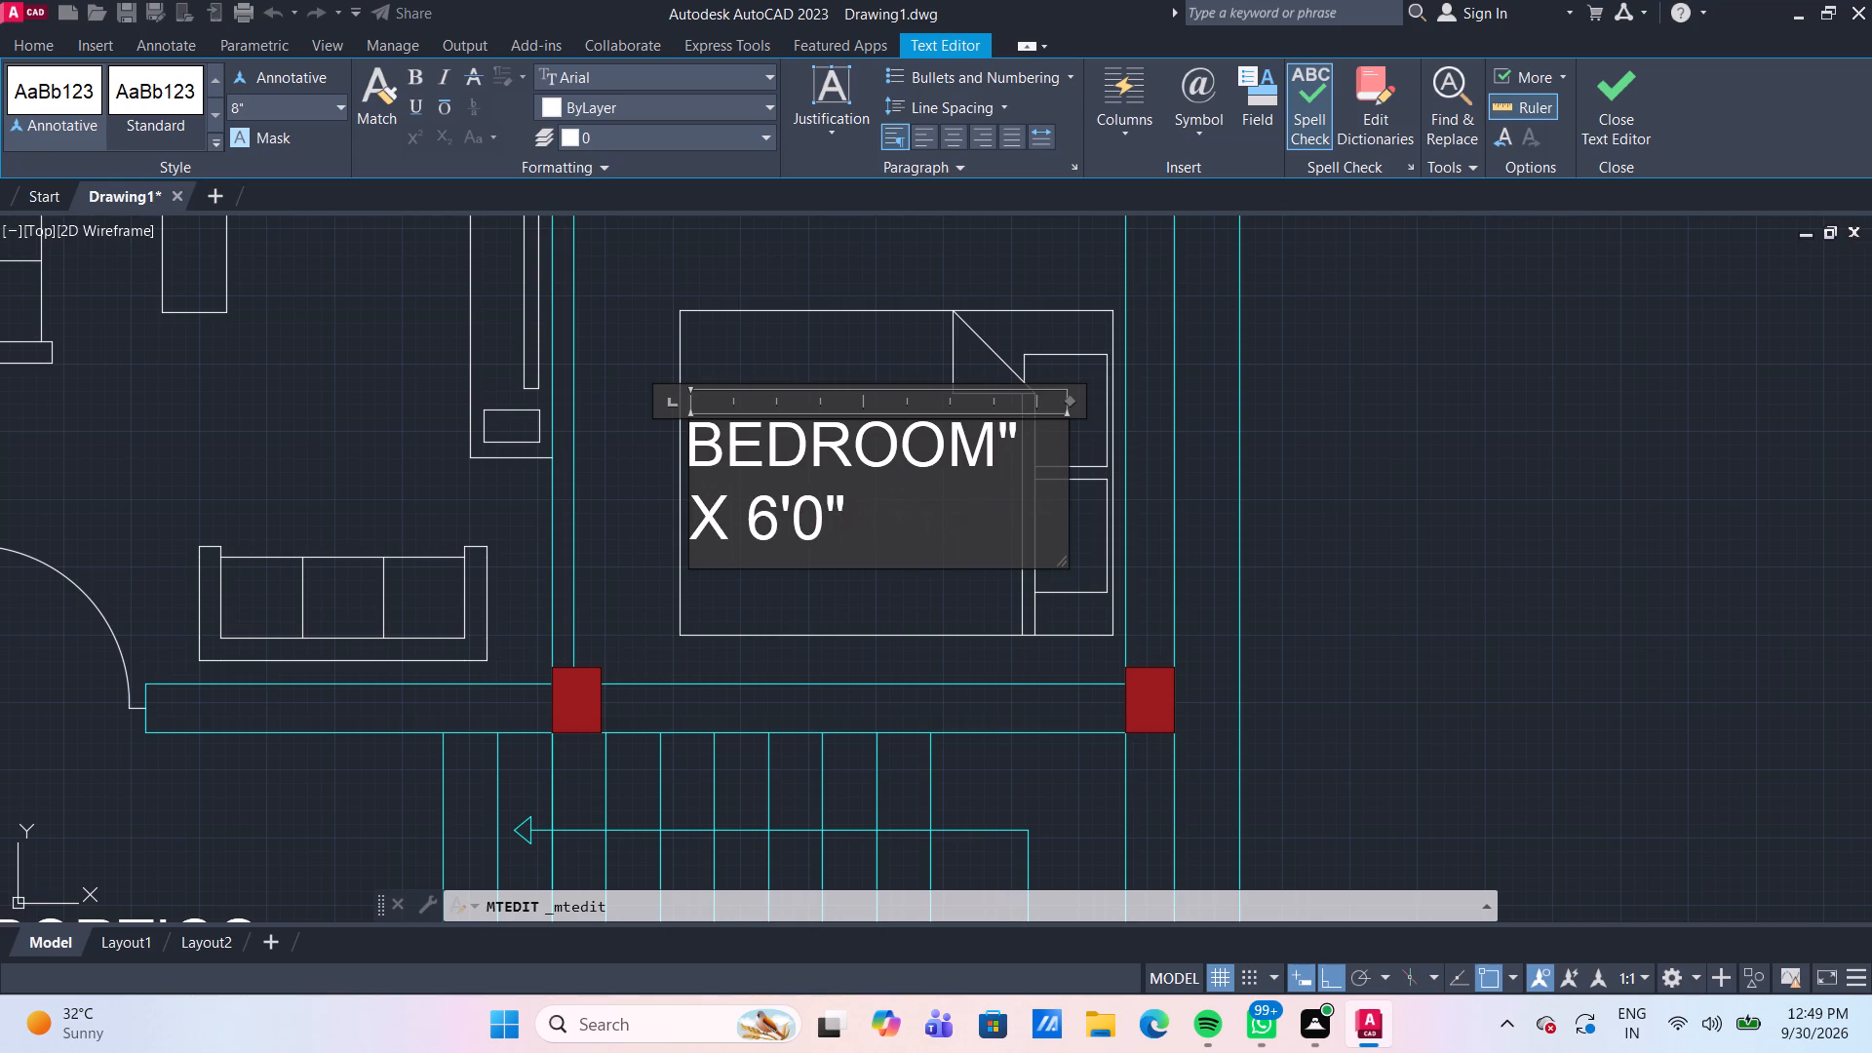
type("8'6\"")
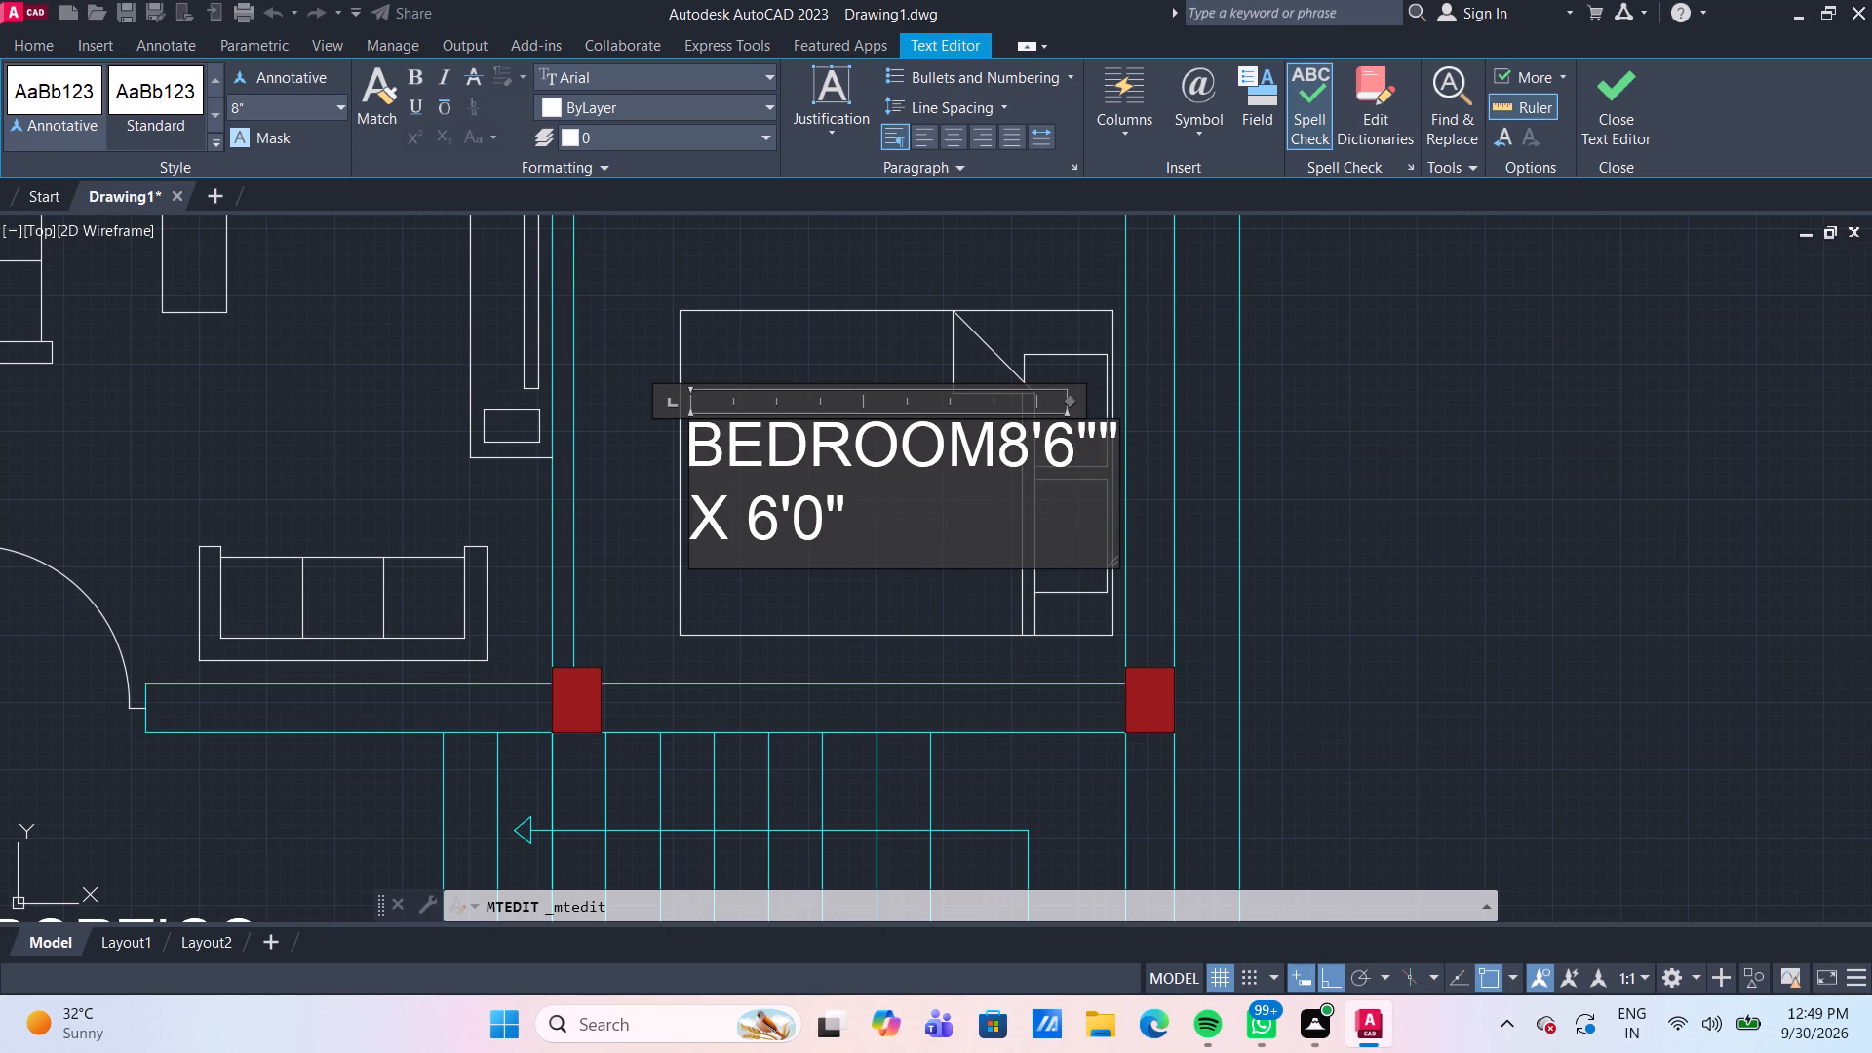
key("BackSpace")
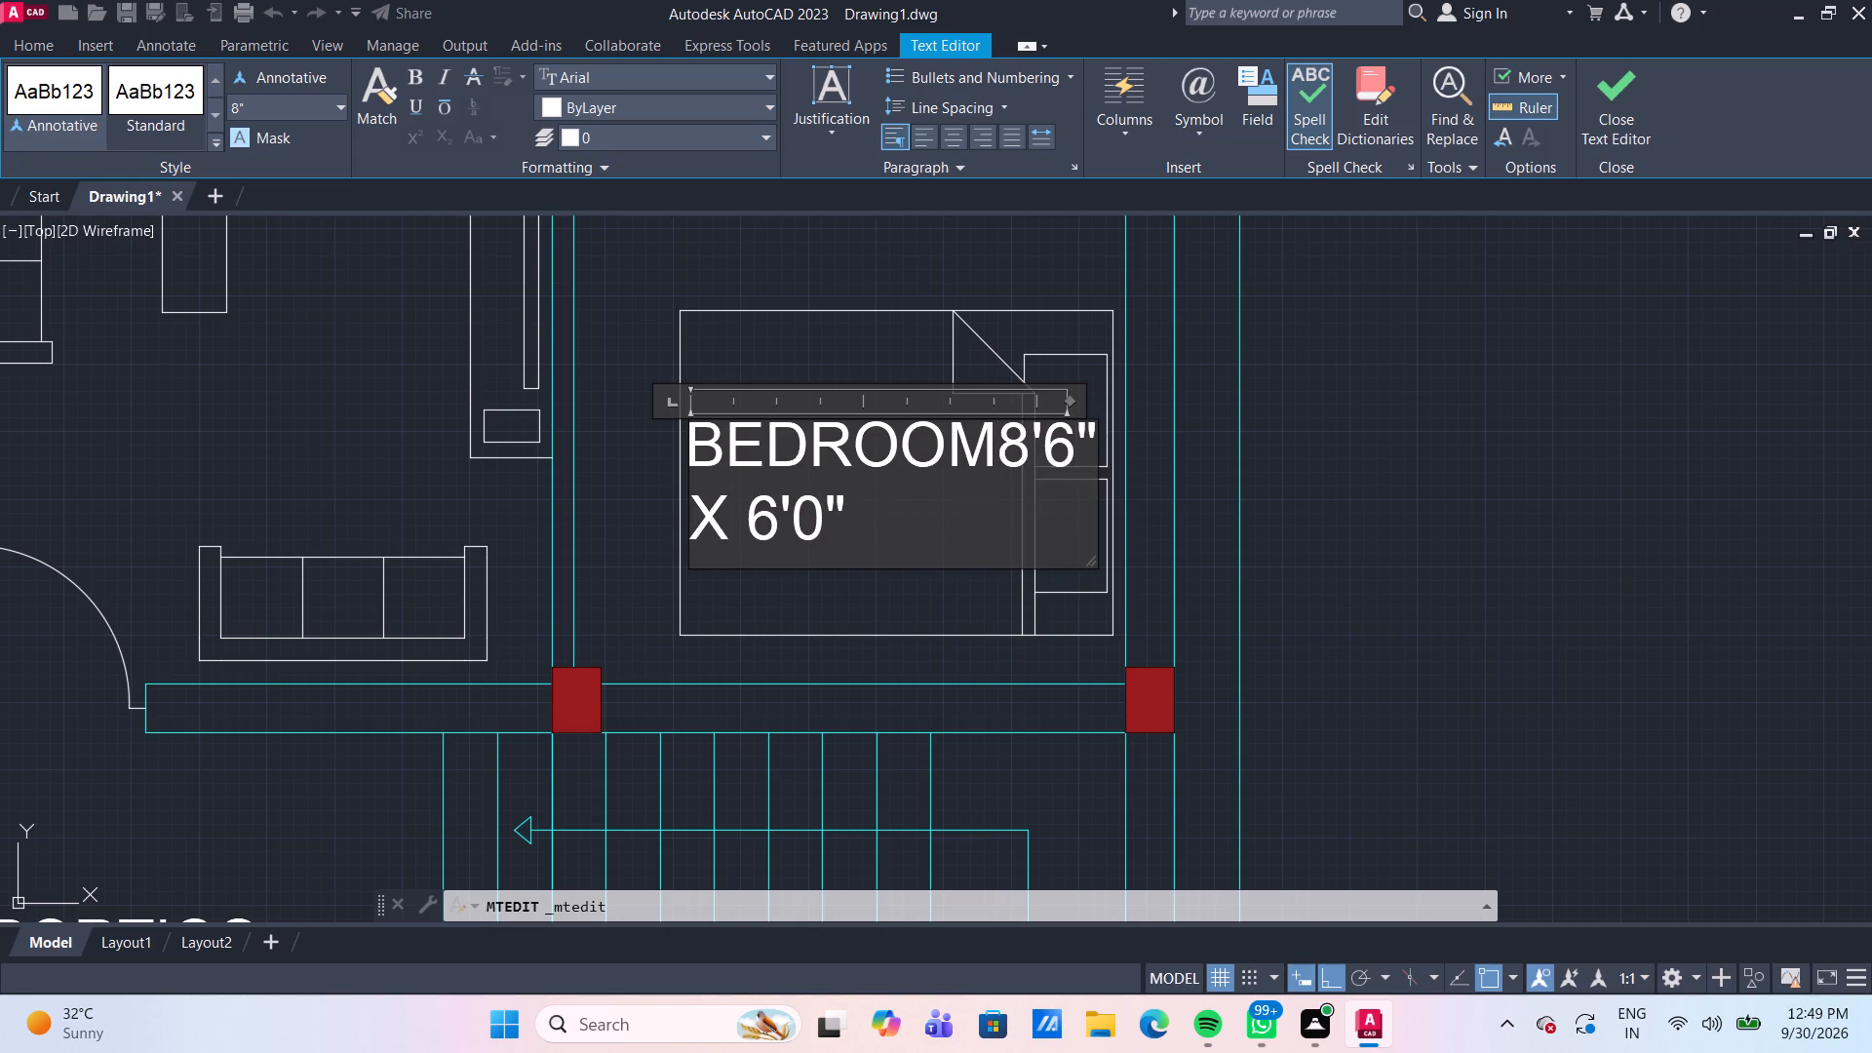
left_click(1001, 435)
key("Return")
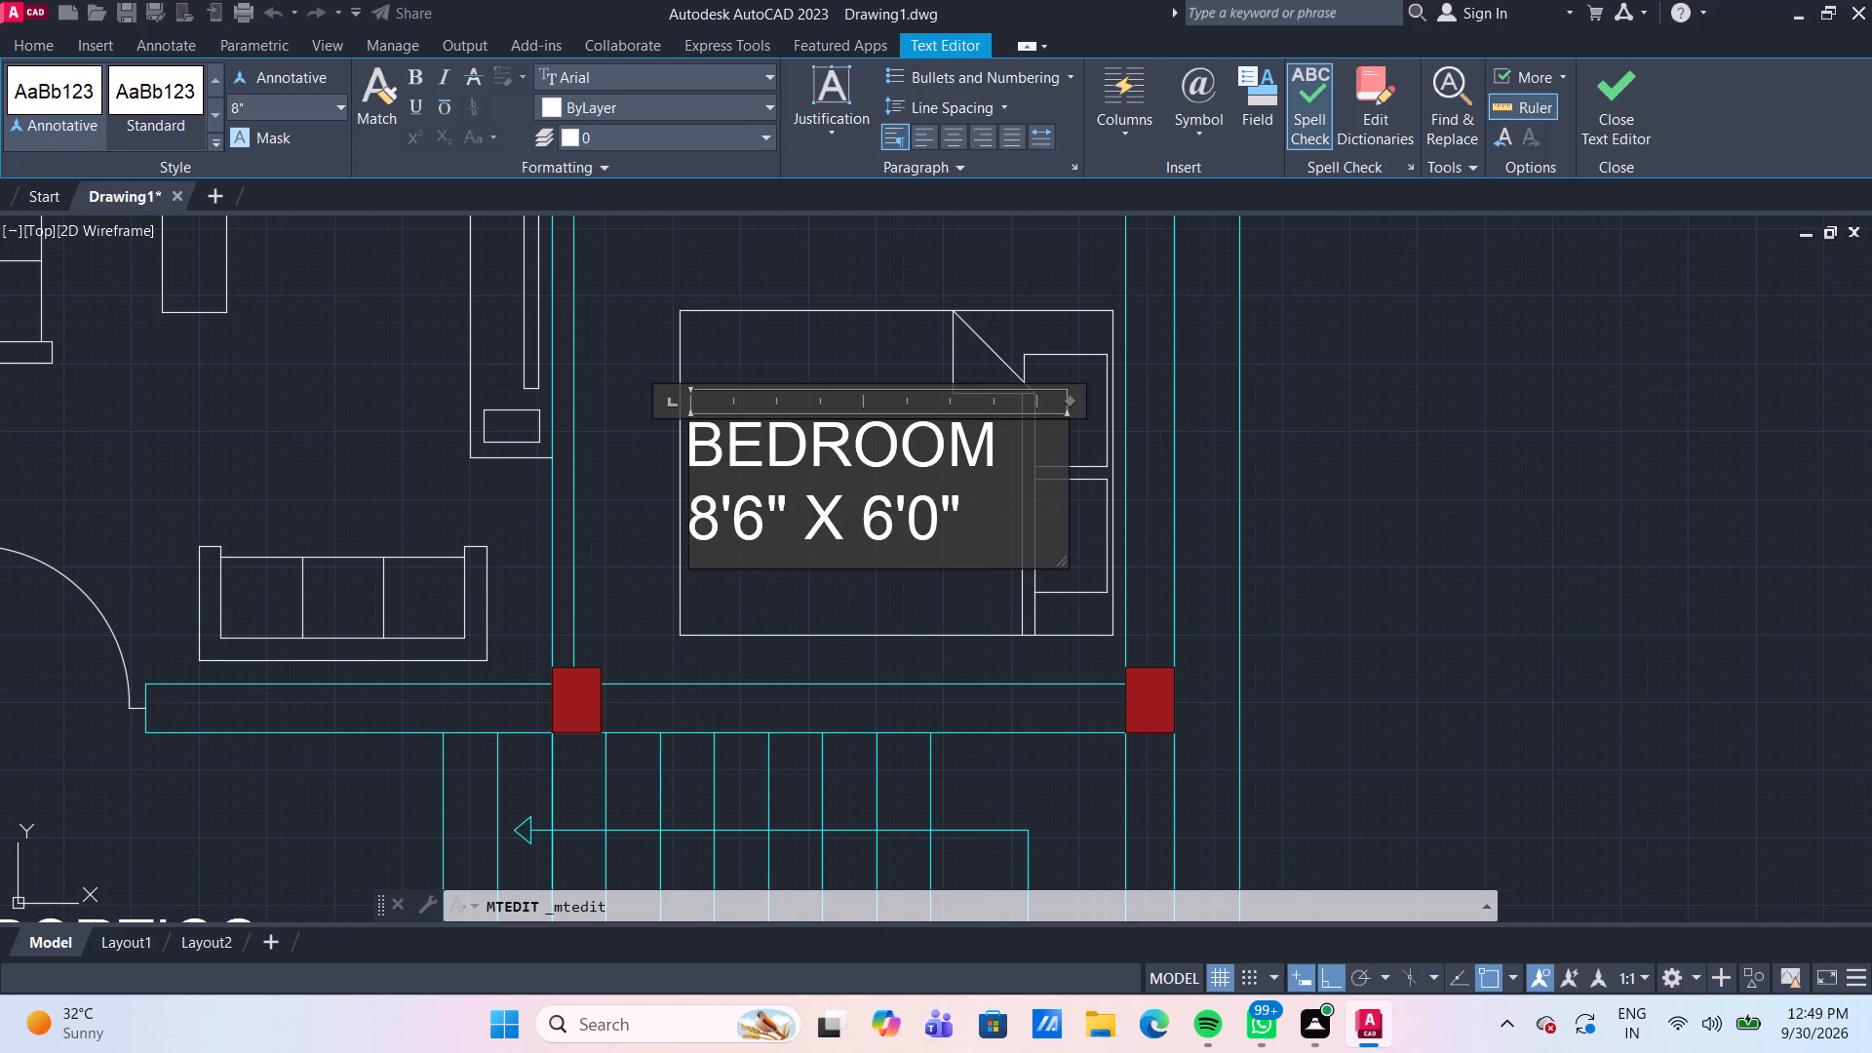
left_click(889, 524)
key("BackSpace")
type("10")
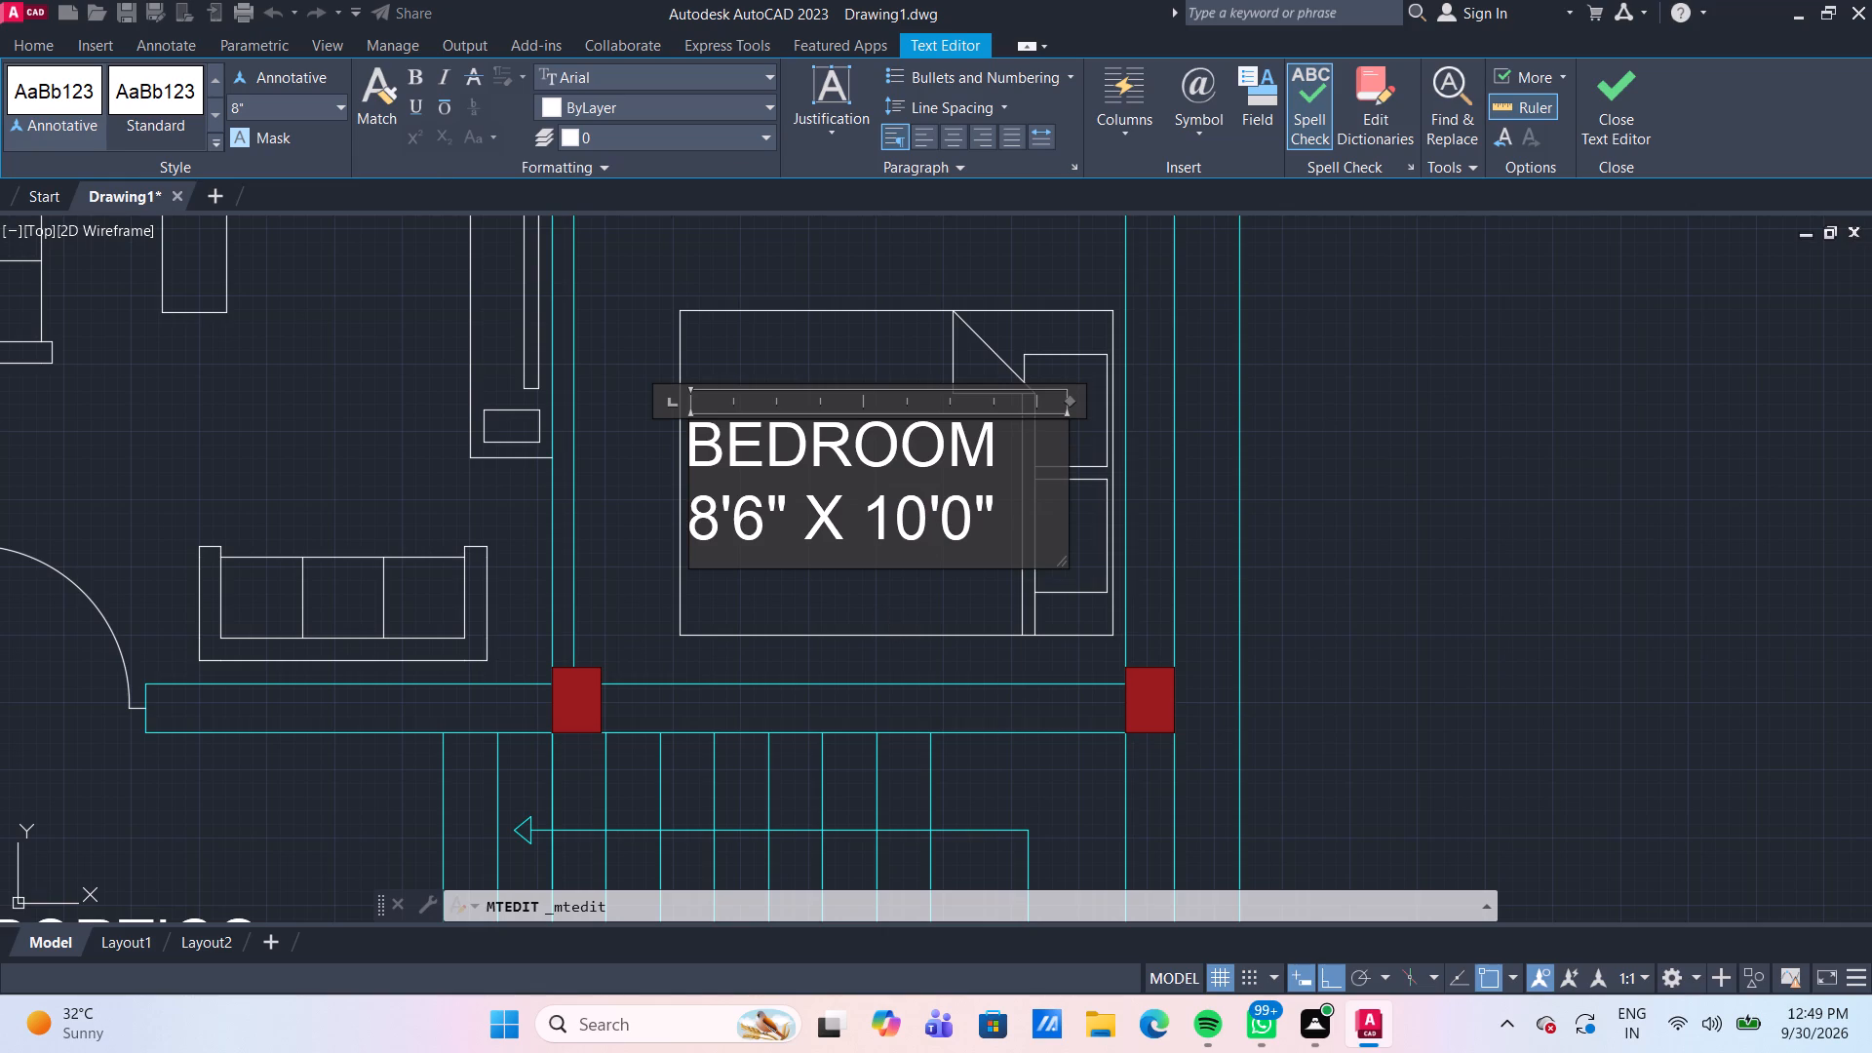
left_click(876, 604)
Replace the whole portico label in the open strip between the slanted boundary and the living room with LAWN.
scroll(876, 604, "down", 2)
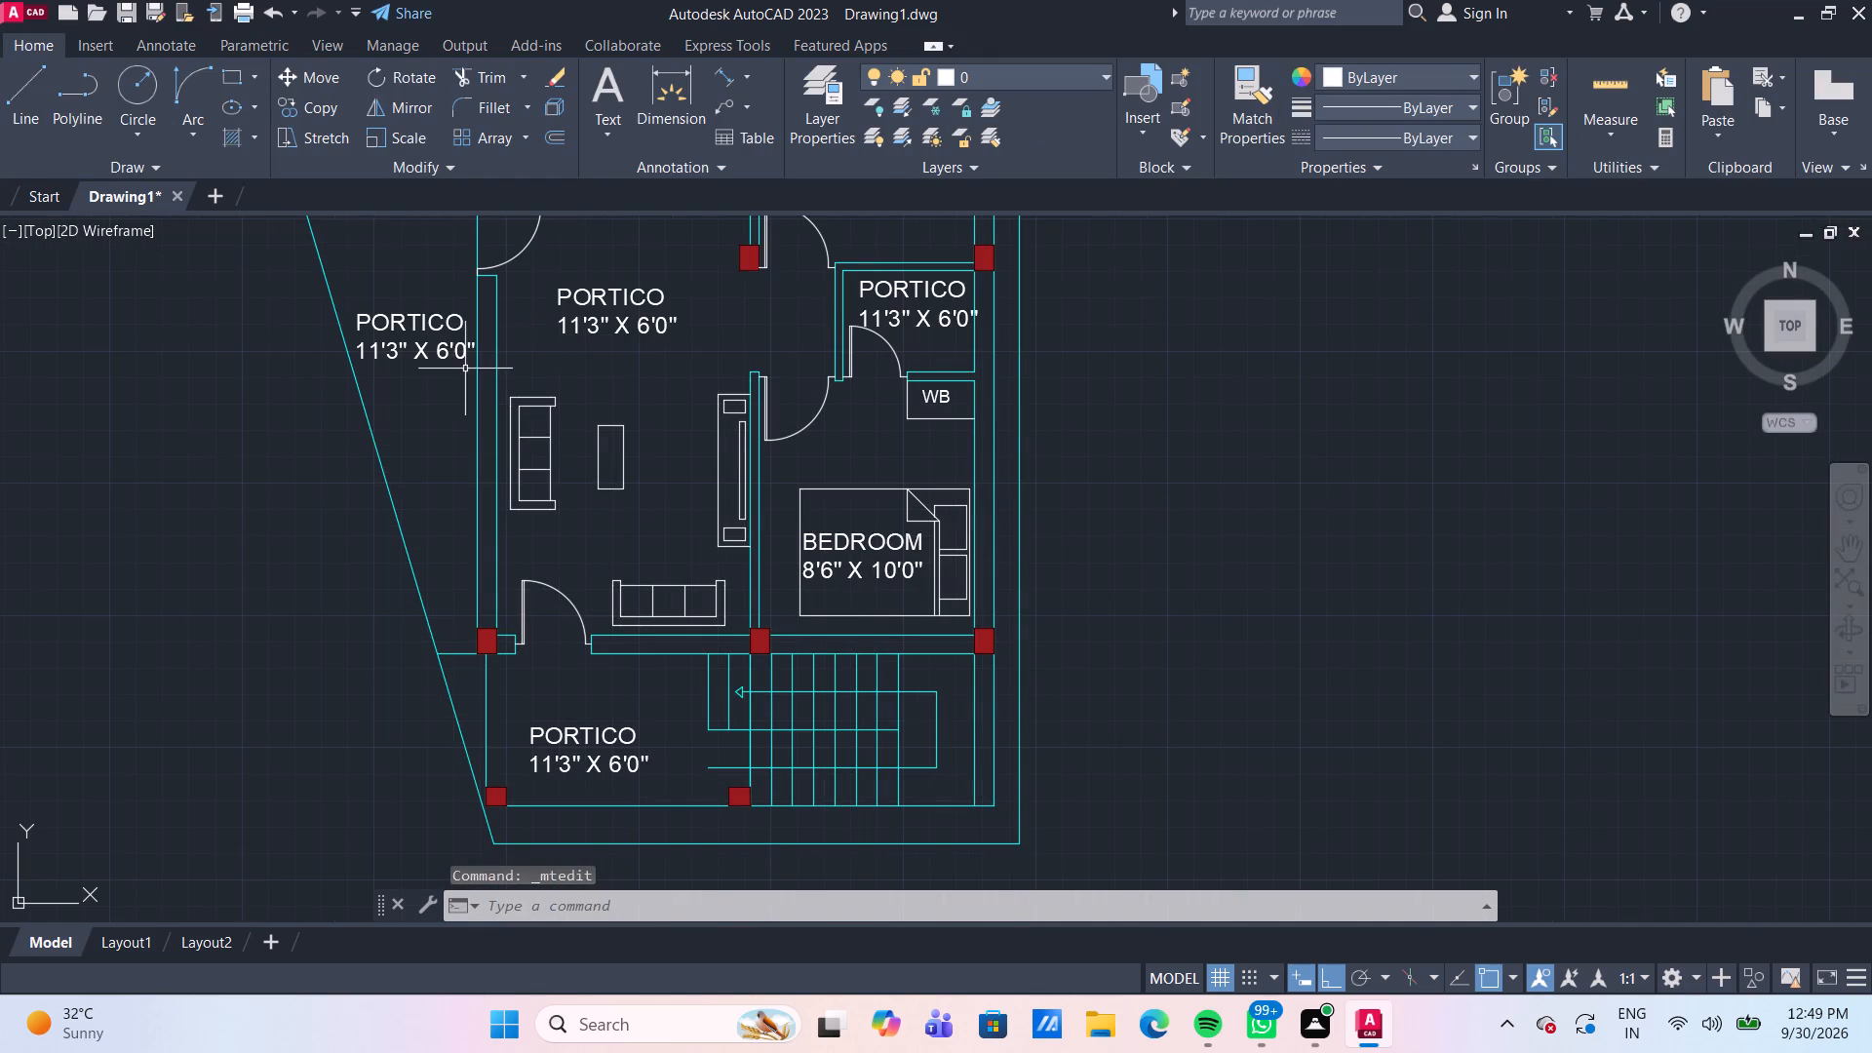
middle_click_drag(471, 385, 510, 385)
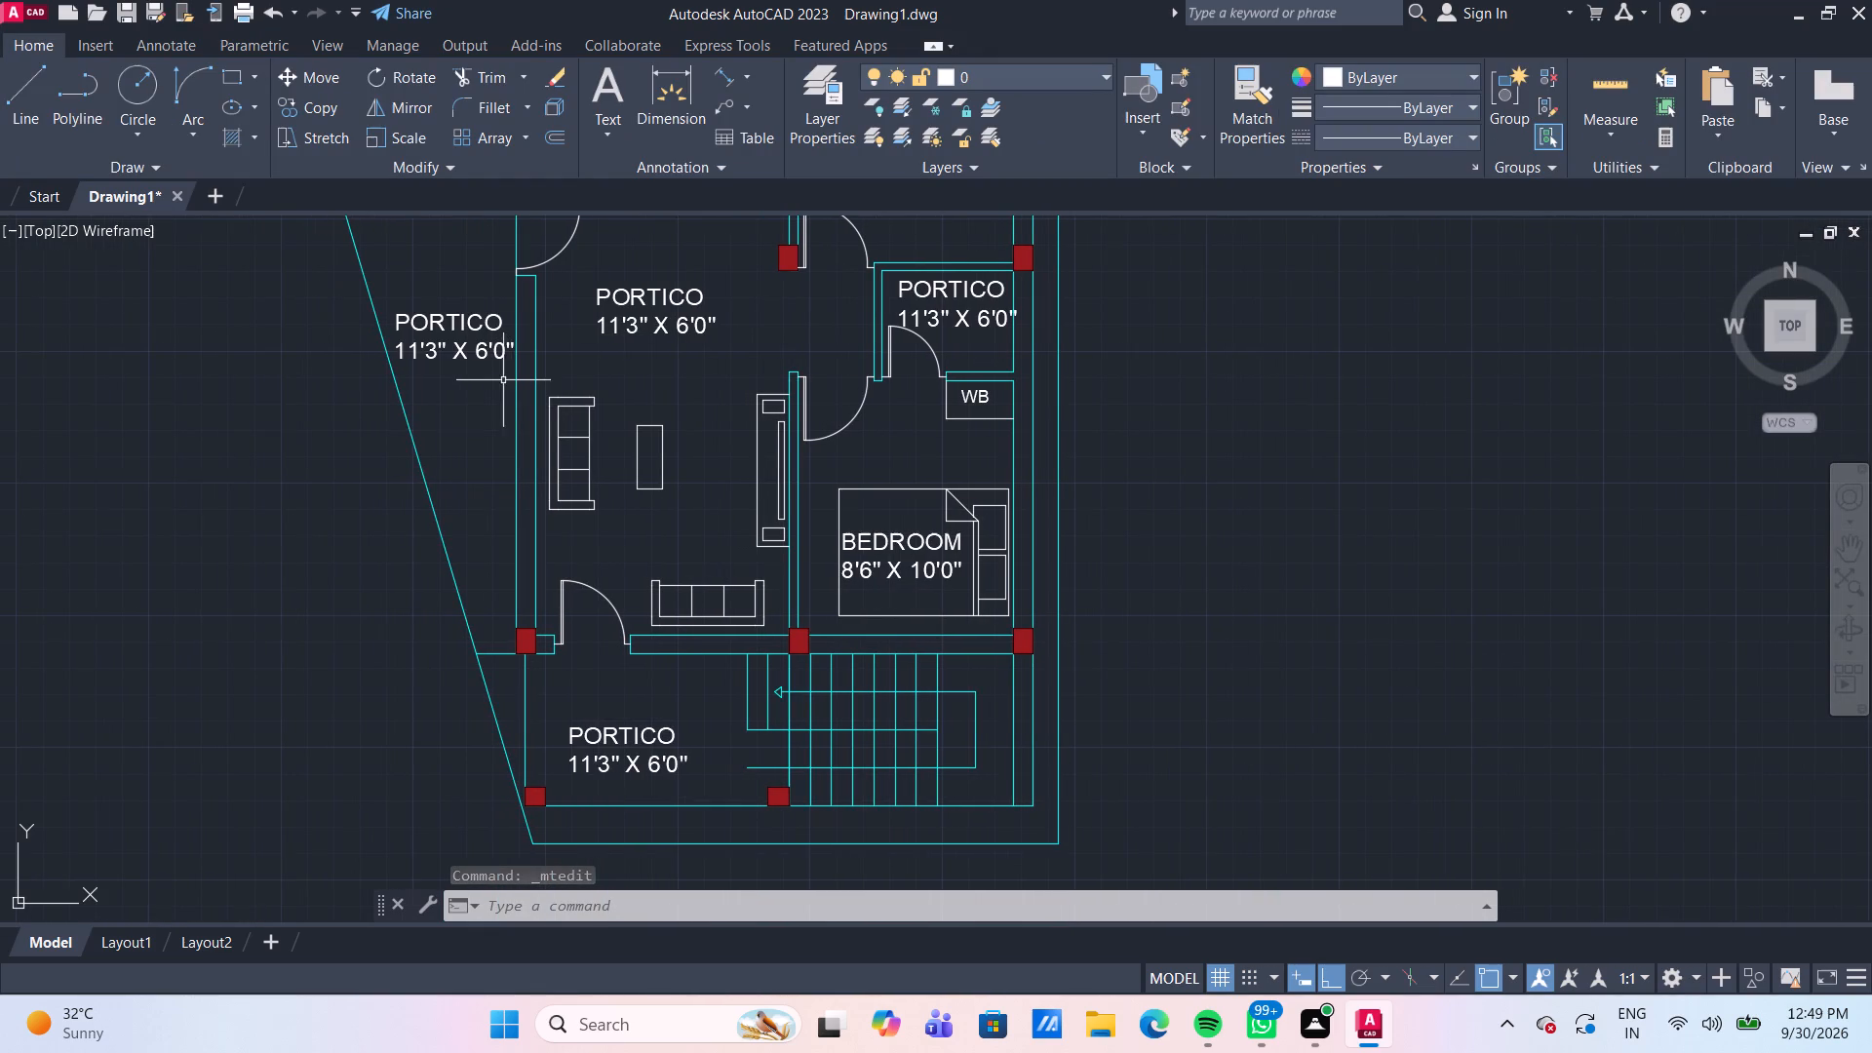
scroll(486, 329, "up", 2)
left_click(540, 377)
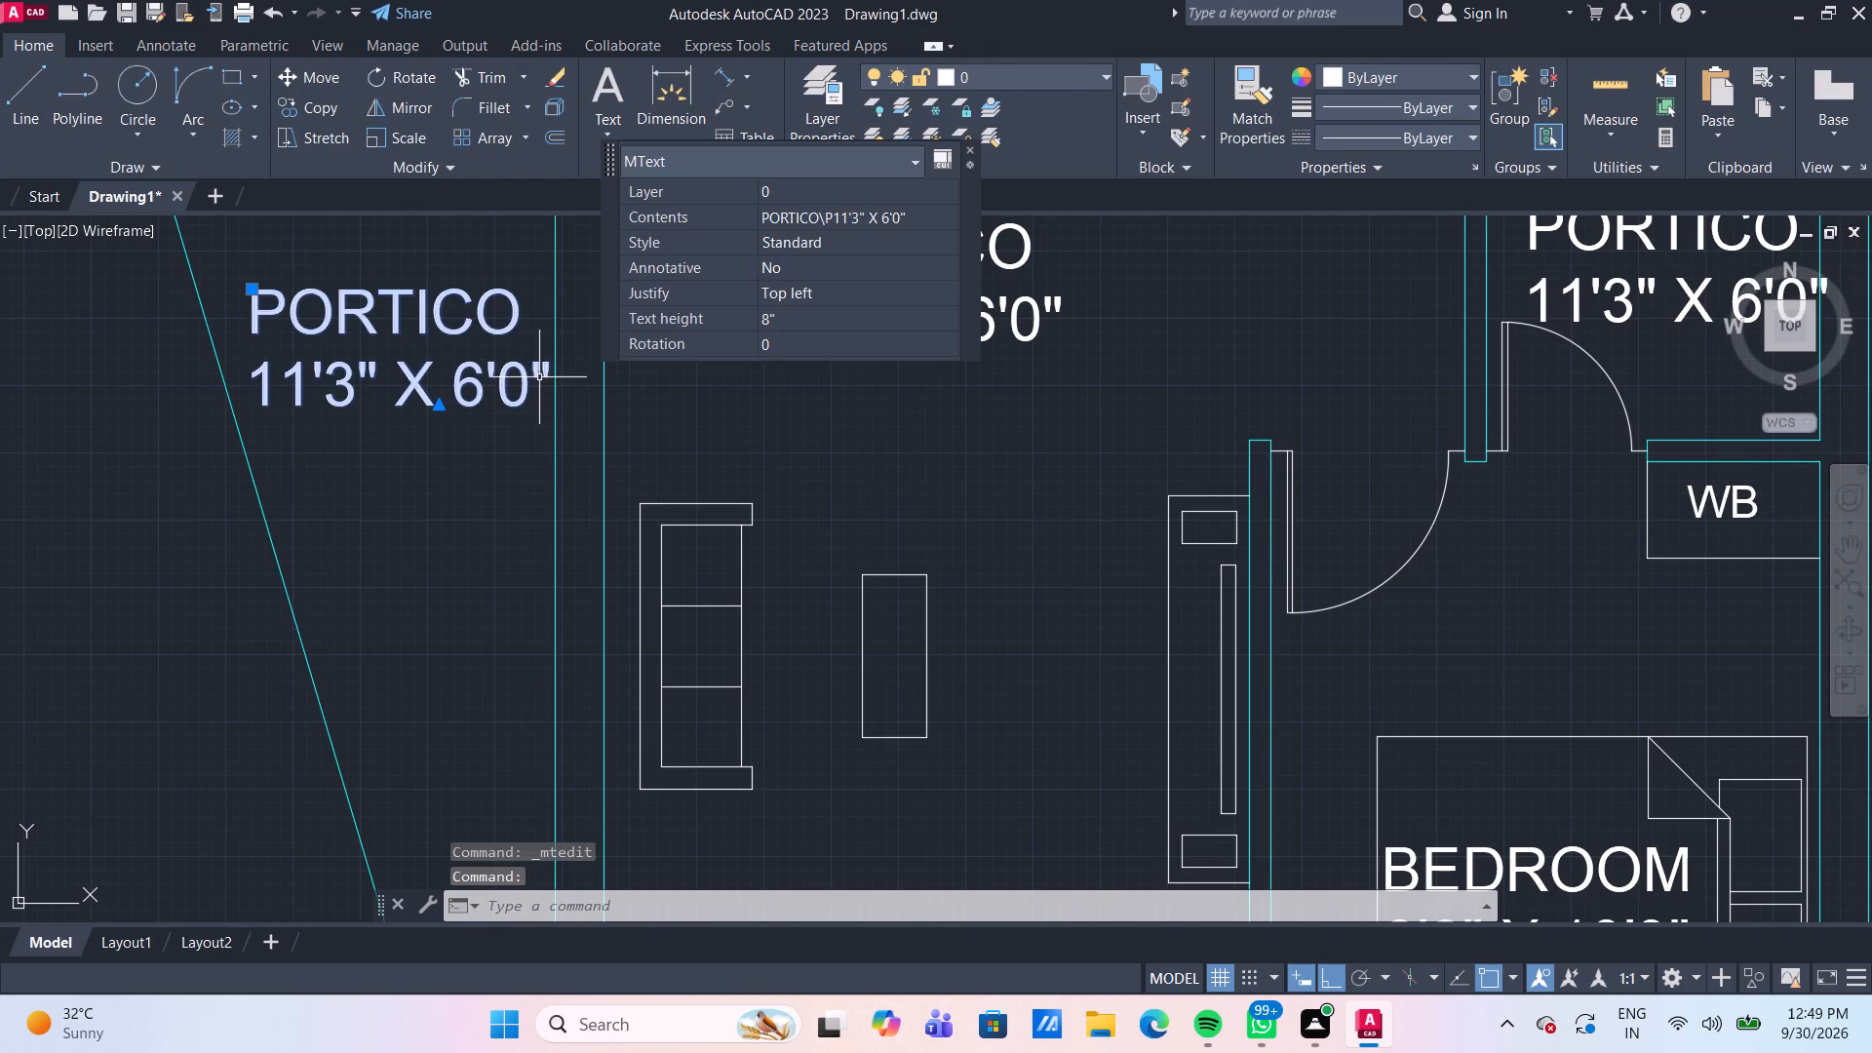
double_click(539, 377)
key("Right")
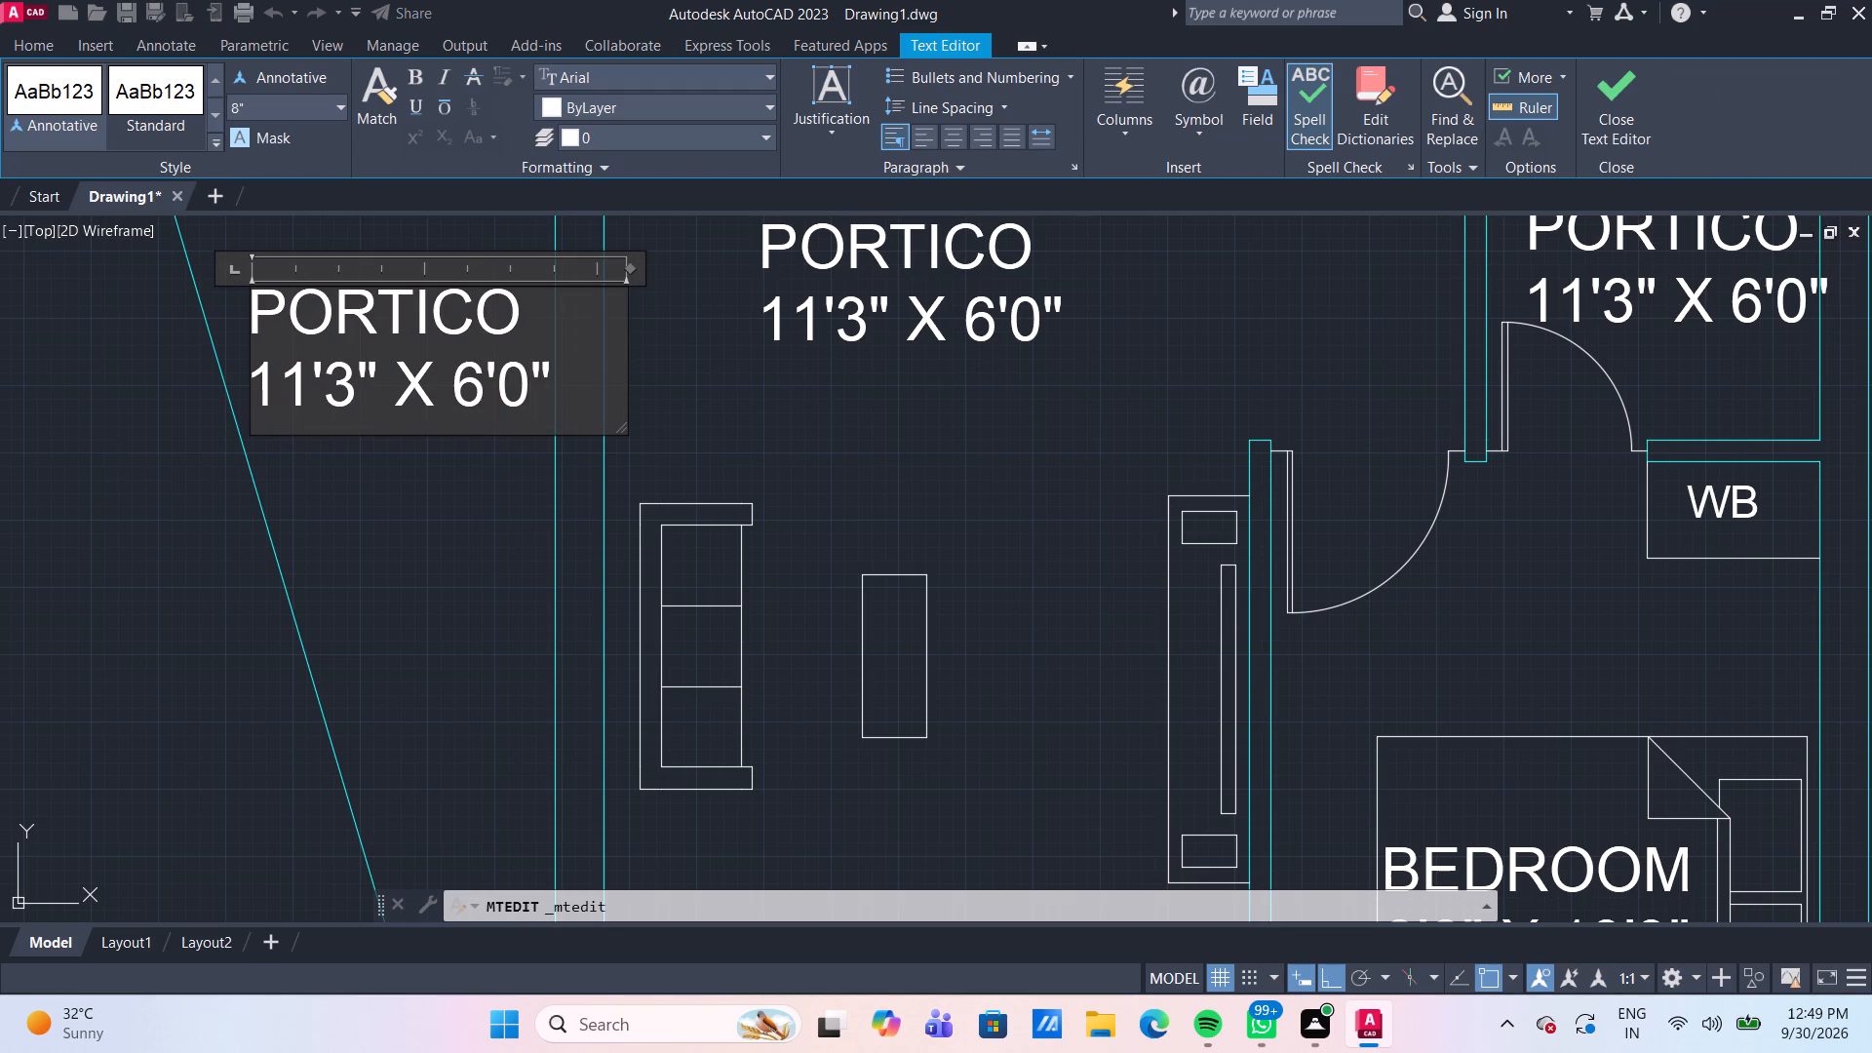
key("BackSpace")
key("BackSpace")
key("BackSpace")
key("BackSpace")
key("BackSpace")
key("BackSpace")
key("BackSpace")
key("BackSpace")
key("BackSpace")
key("BackSpace")
key("BackSpace")
key("BackSpace")
key("BackSpace")
key("BackSpace")
key("BackSpace")
key("BackSpace")
key("BackSpace")
key("BackSpace")
key("BackSpace")
key("BackSpace")
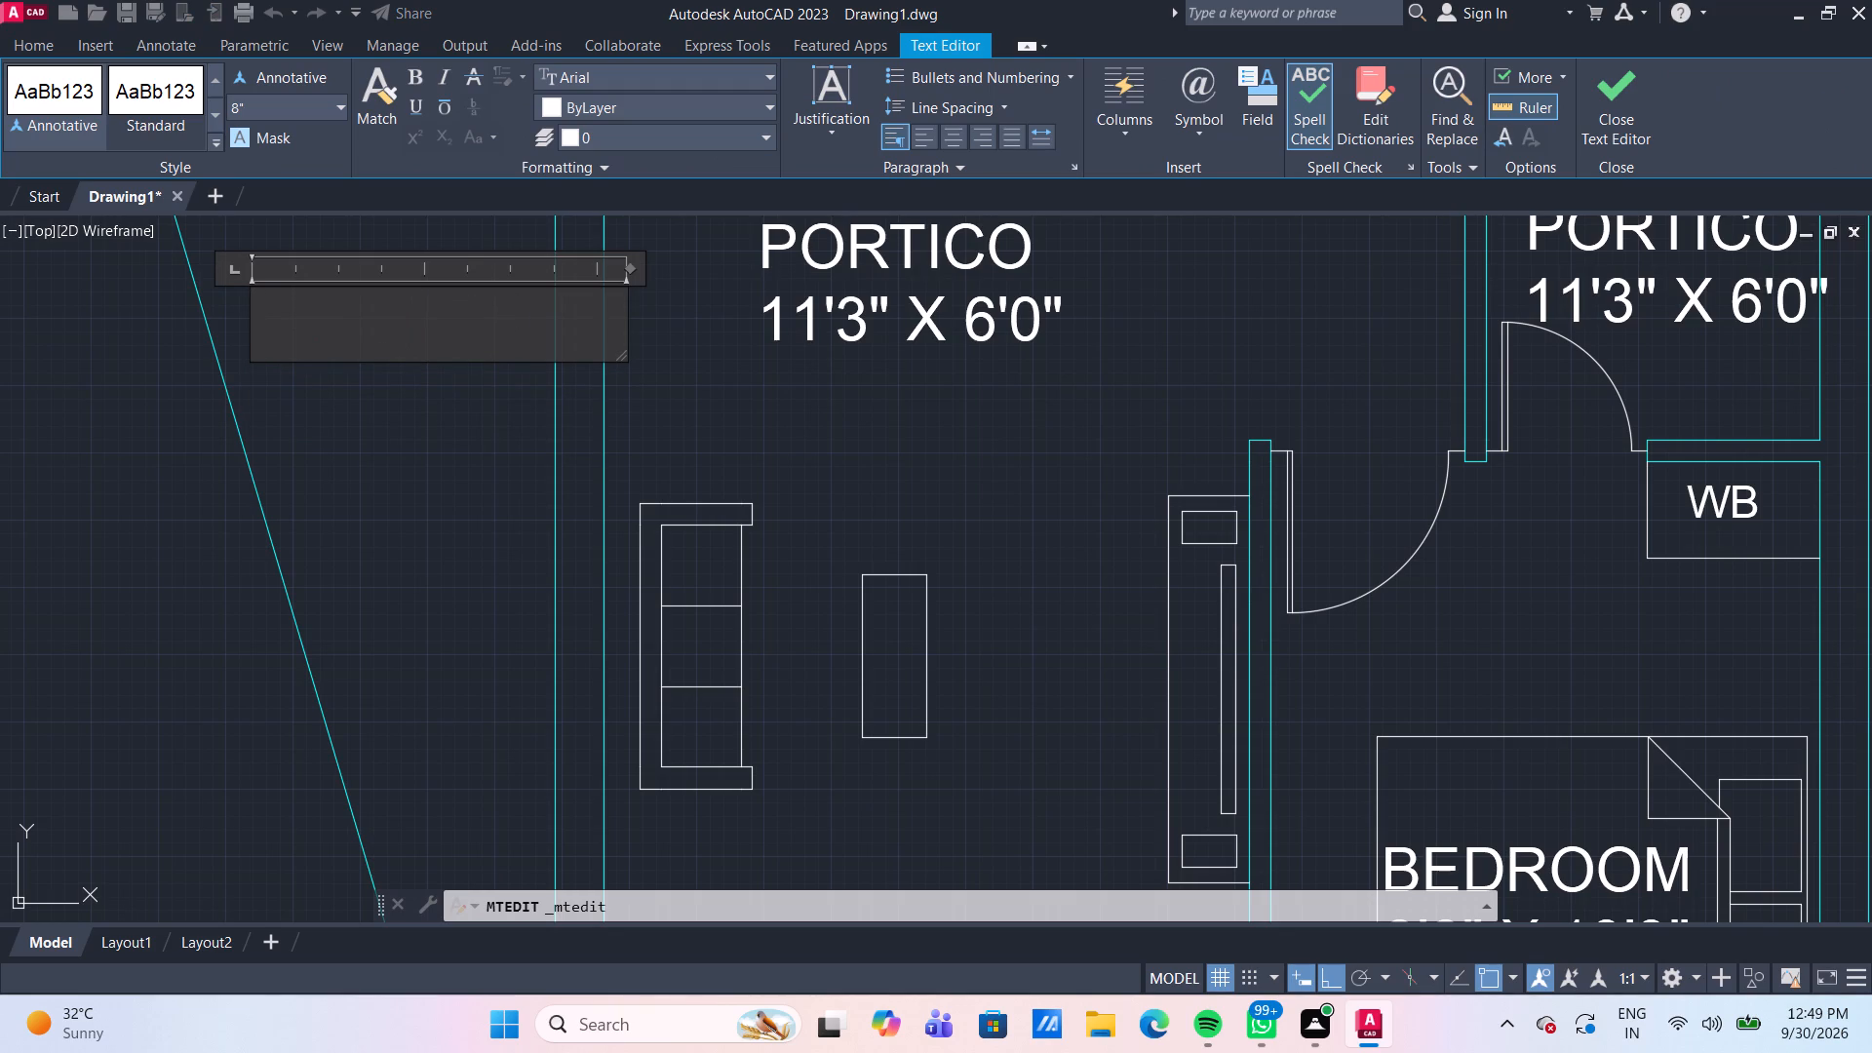
type("LAWN")
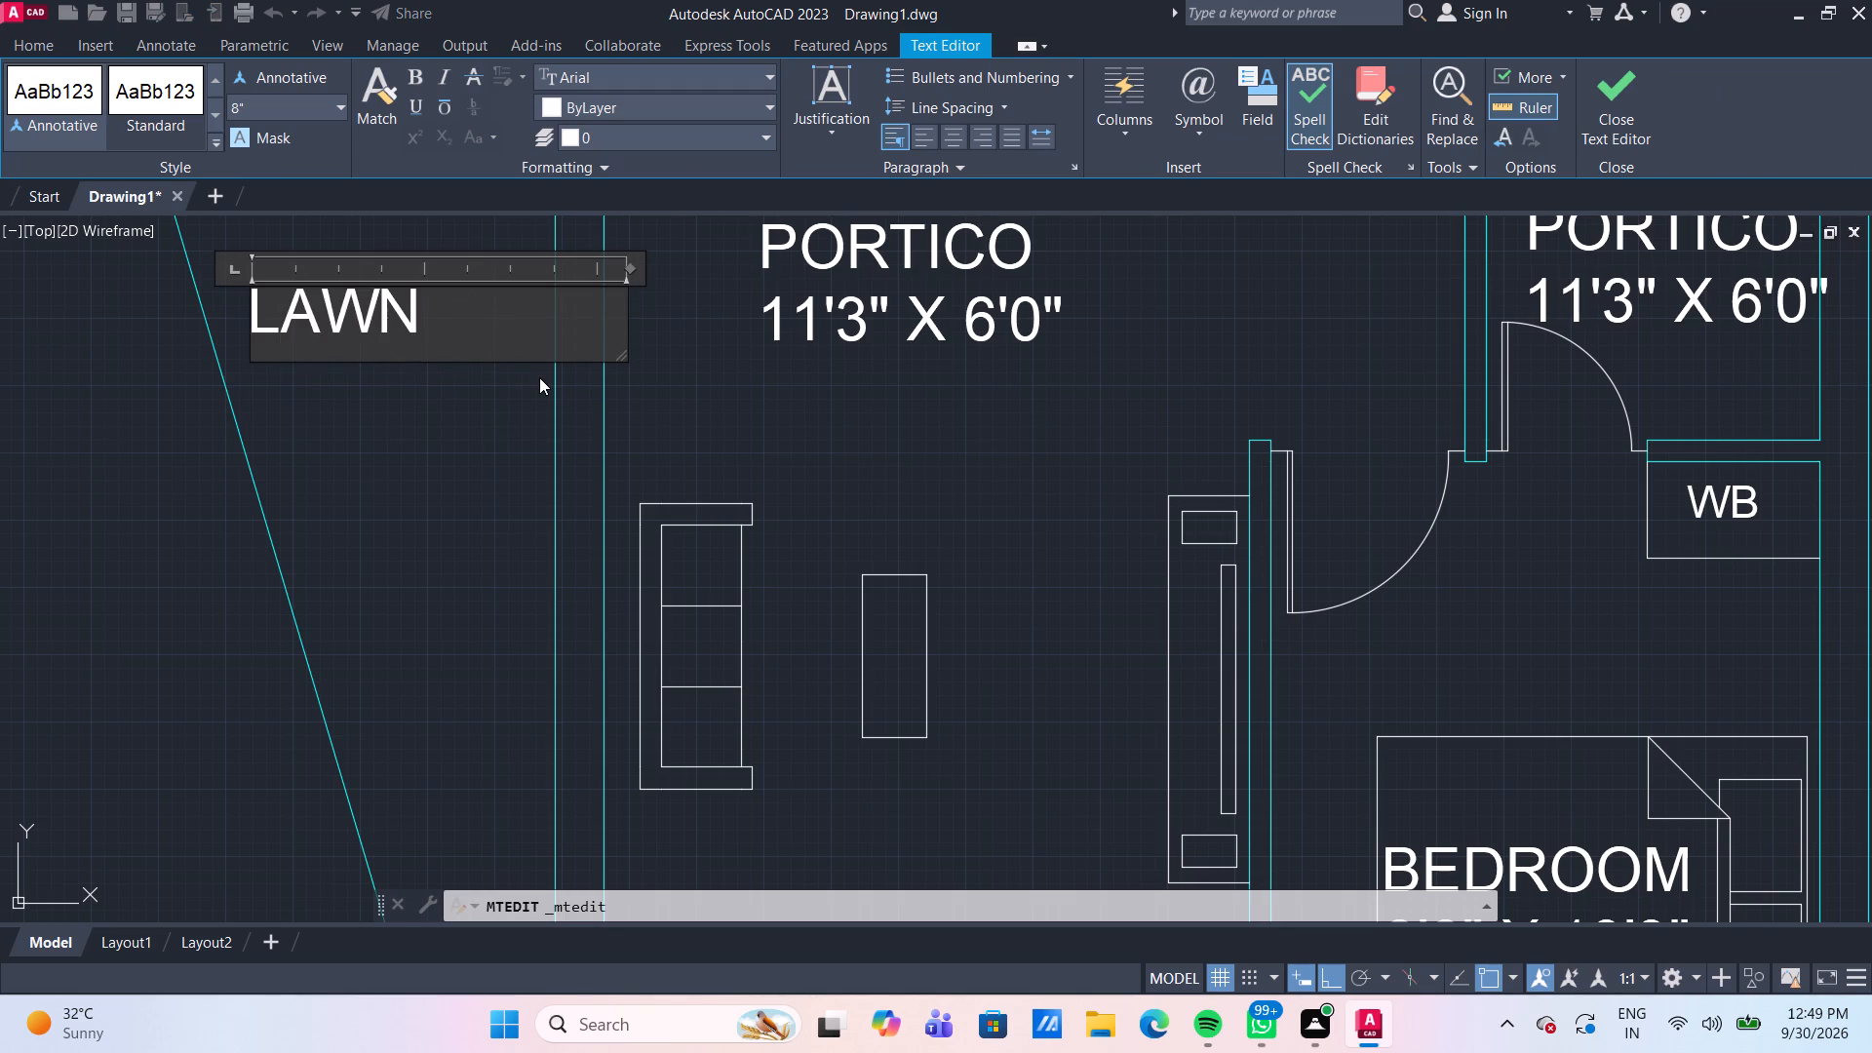
left_click(441, 478)
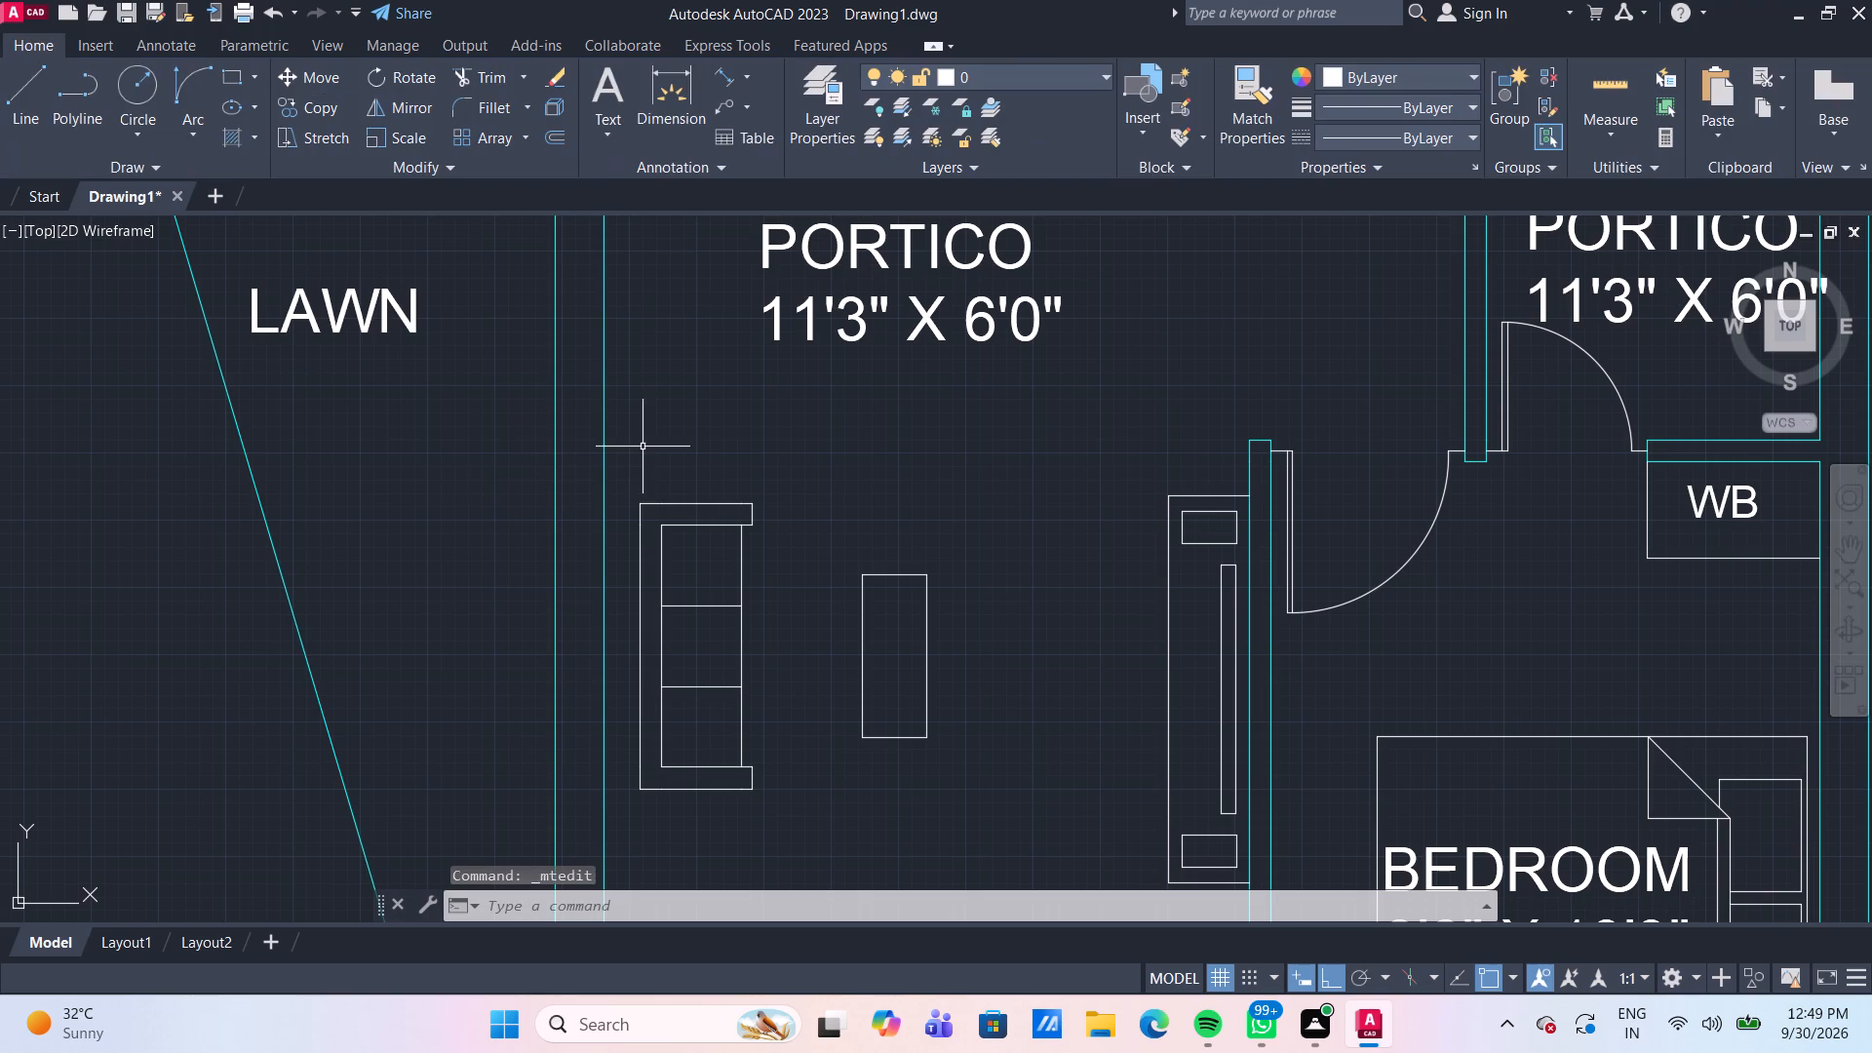
Replace the whole portico label above the sofas and centre table with the name LIVING HALL.
scroll(957, 371, "down", 1)
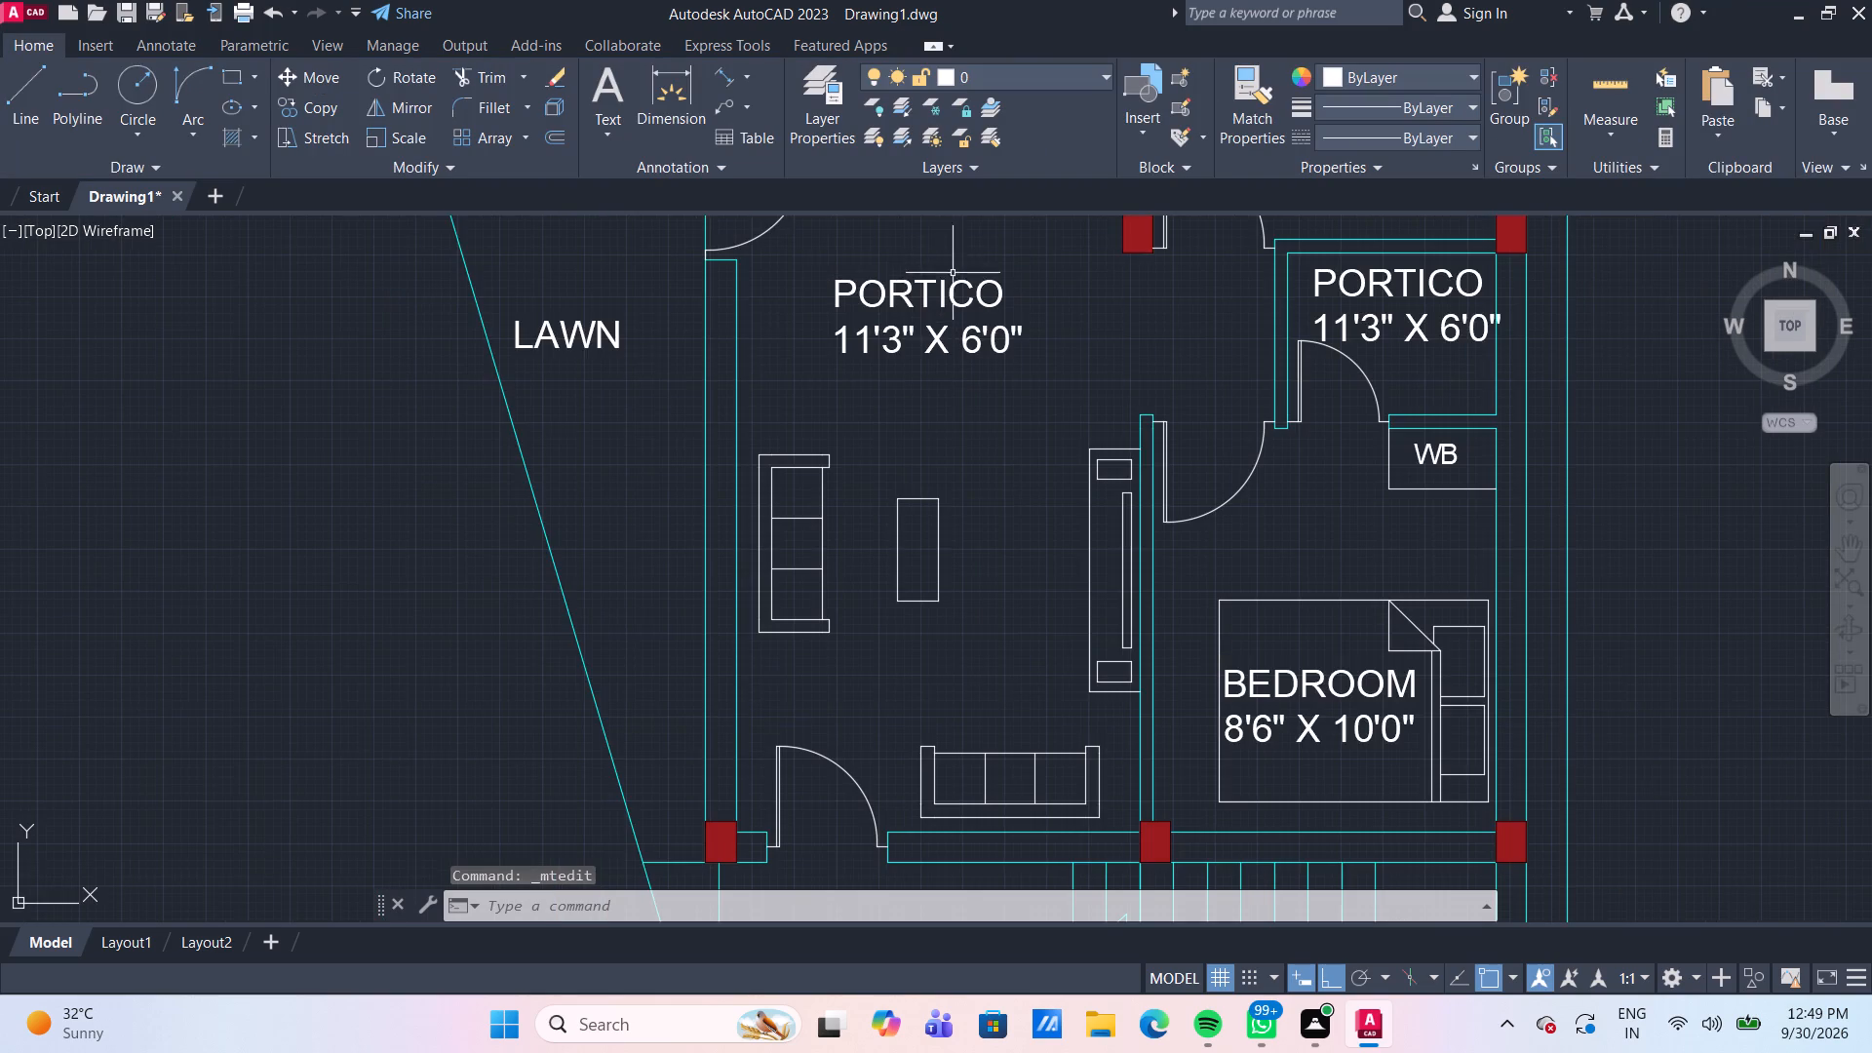
scroll(958, 275, "up", 1)
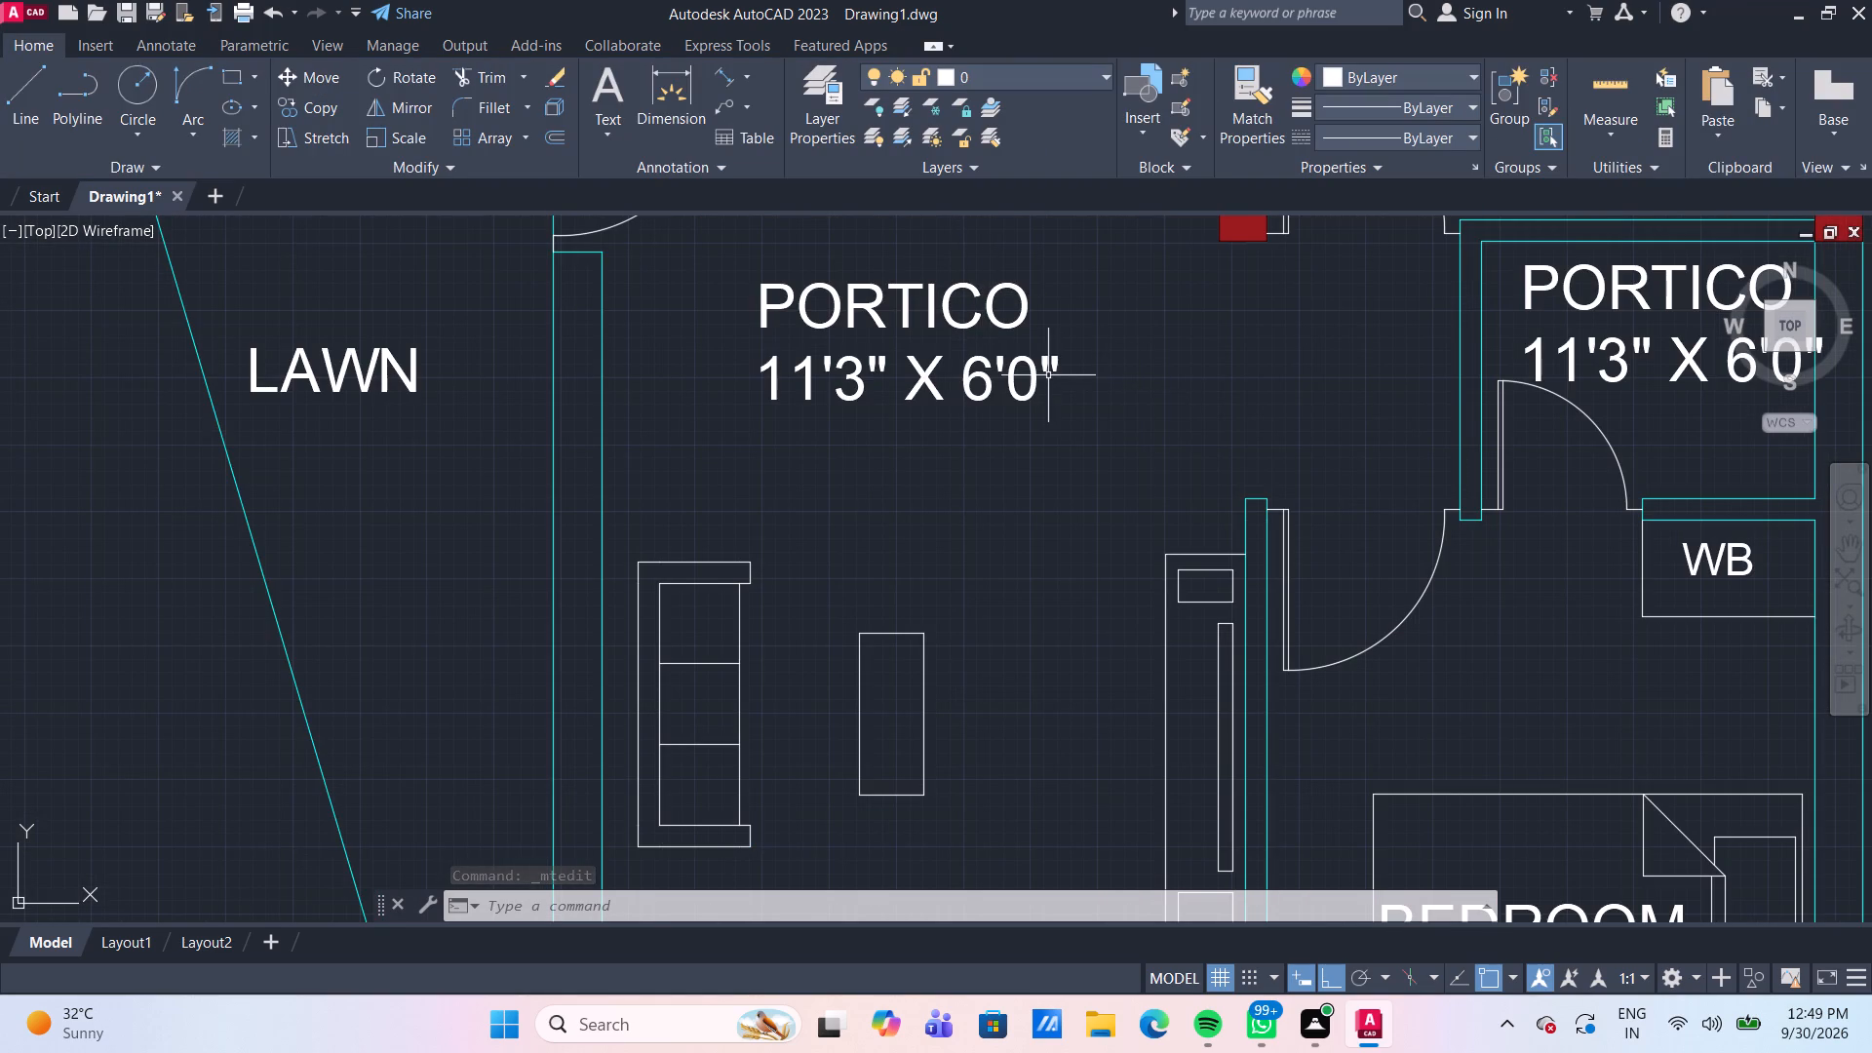
double_click(1048, 375)
double_click(1033, 368)
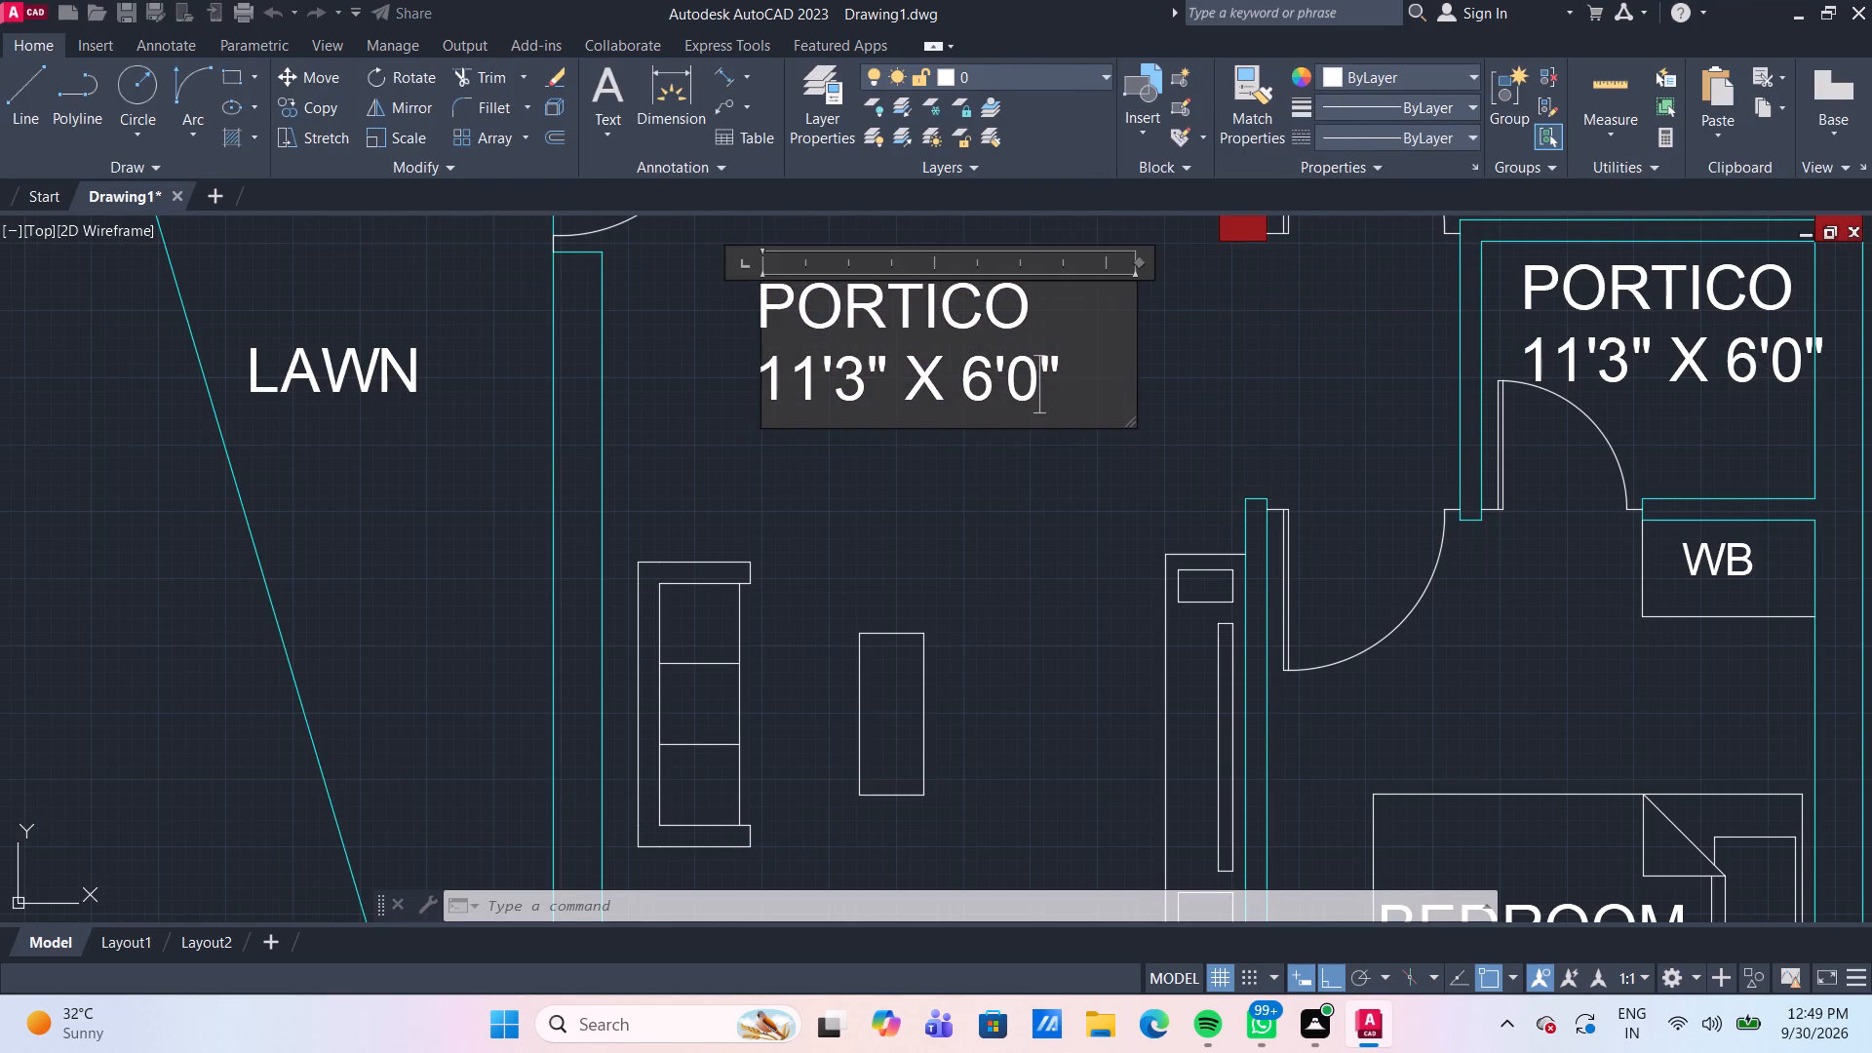
left_click(1071, 387)
key("BackSpace")
key("BackSpace")
key("BackSpace")
key("BackSpace")
key("BackSpace")
key("BackSpace")
key("BackSpace")
key("BackSpace")
key("BackSpace")
key("BackSpace")
key("BackSpace")
key("BackSpace")
key("BackSpace")
key("BackSpace")
key("BackSpace")
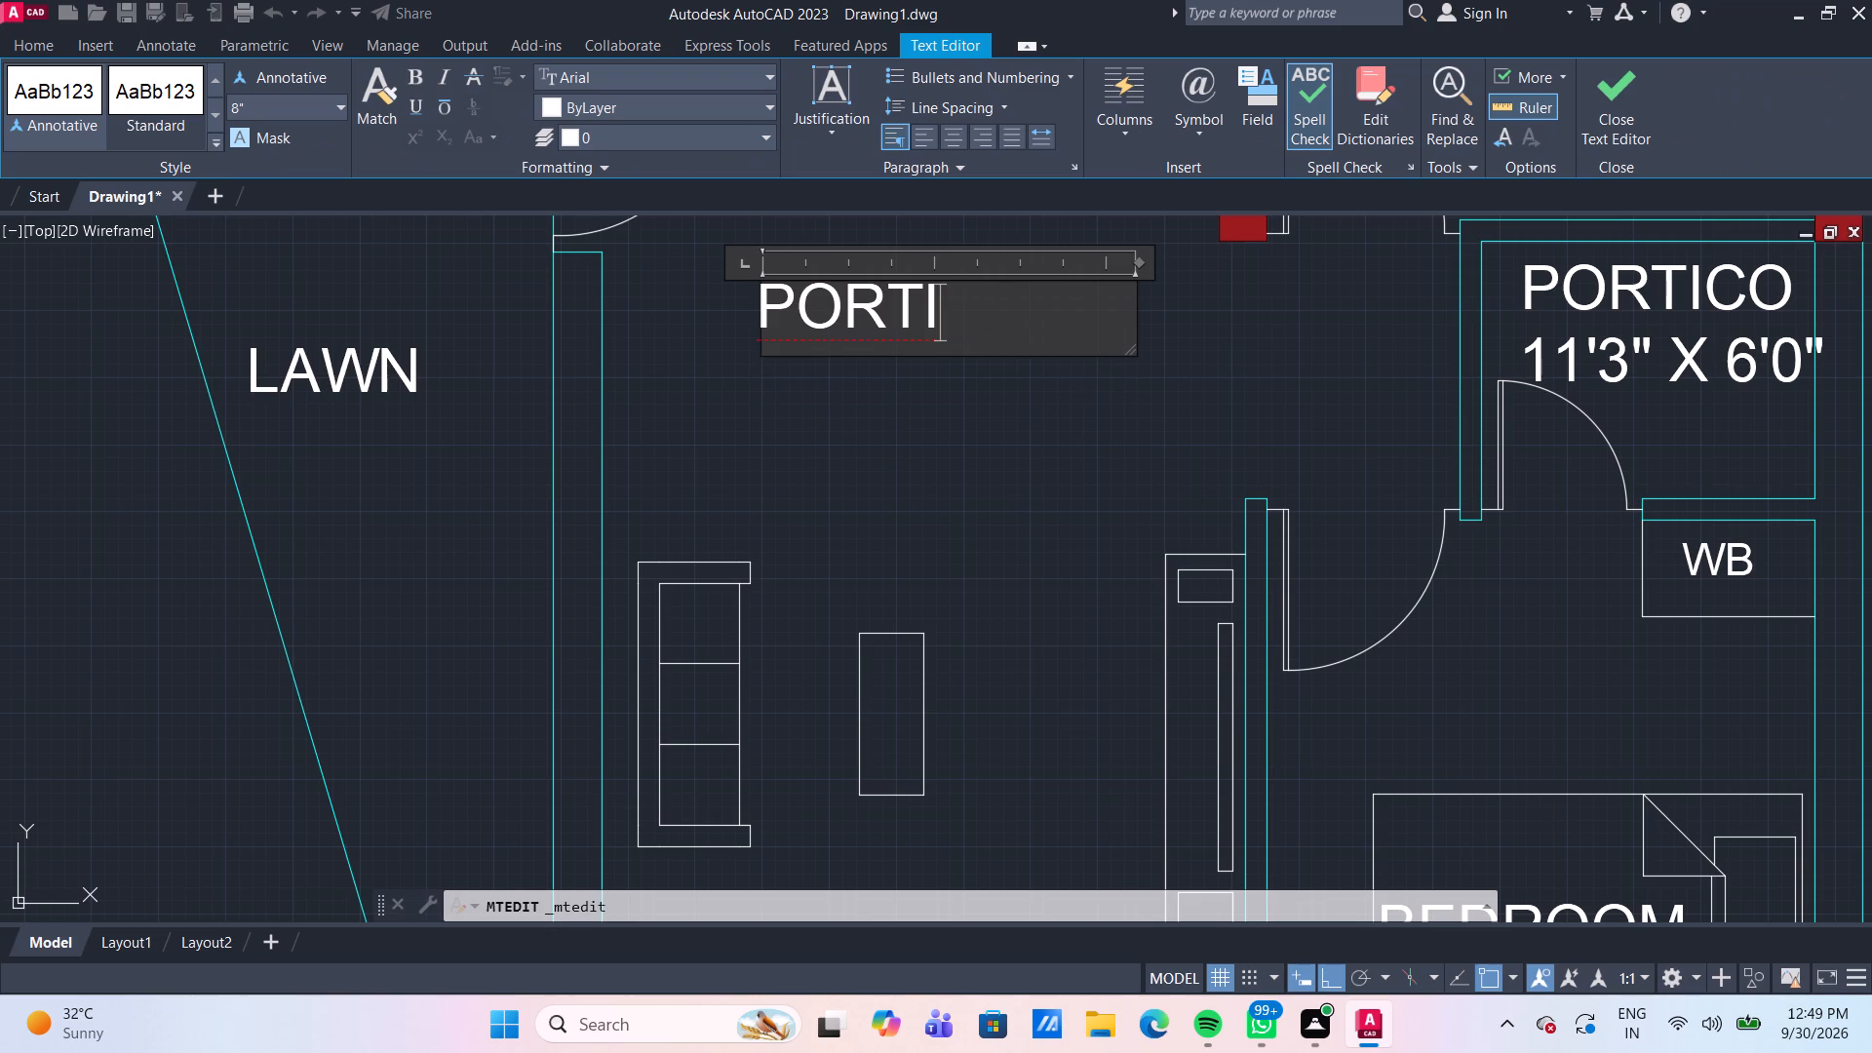
key("BackSpace")
key("BackSpace")
key("BackSpace")
key("BackSpace")
key("BackSpace")
key("BackSpace")
key("BackSpace")
key("BackSpace")
key("BackSpace")
key("BackSpace")
key("BackSpace")
key("BackSpace")
key("BackSpace")
key("BackSpace")
key("BackSpace")
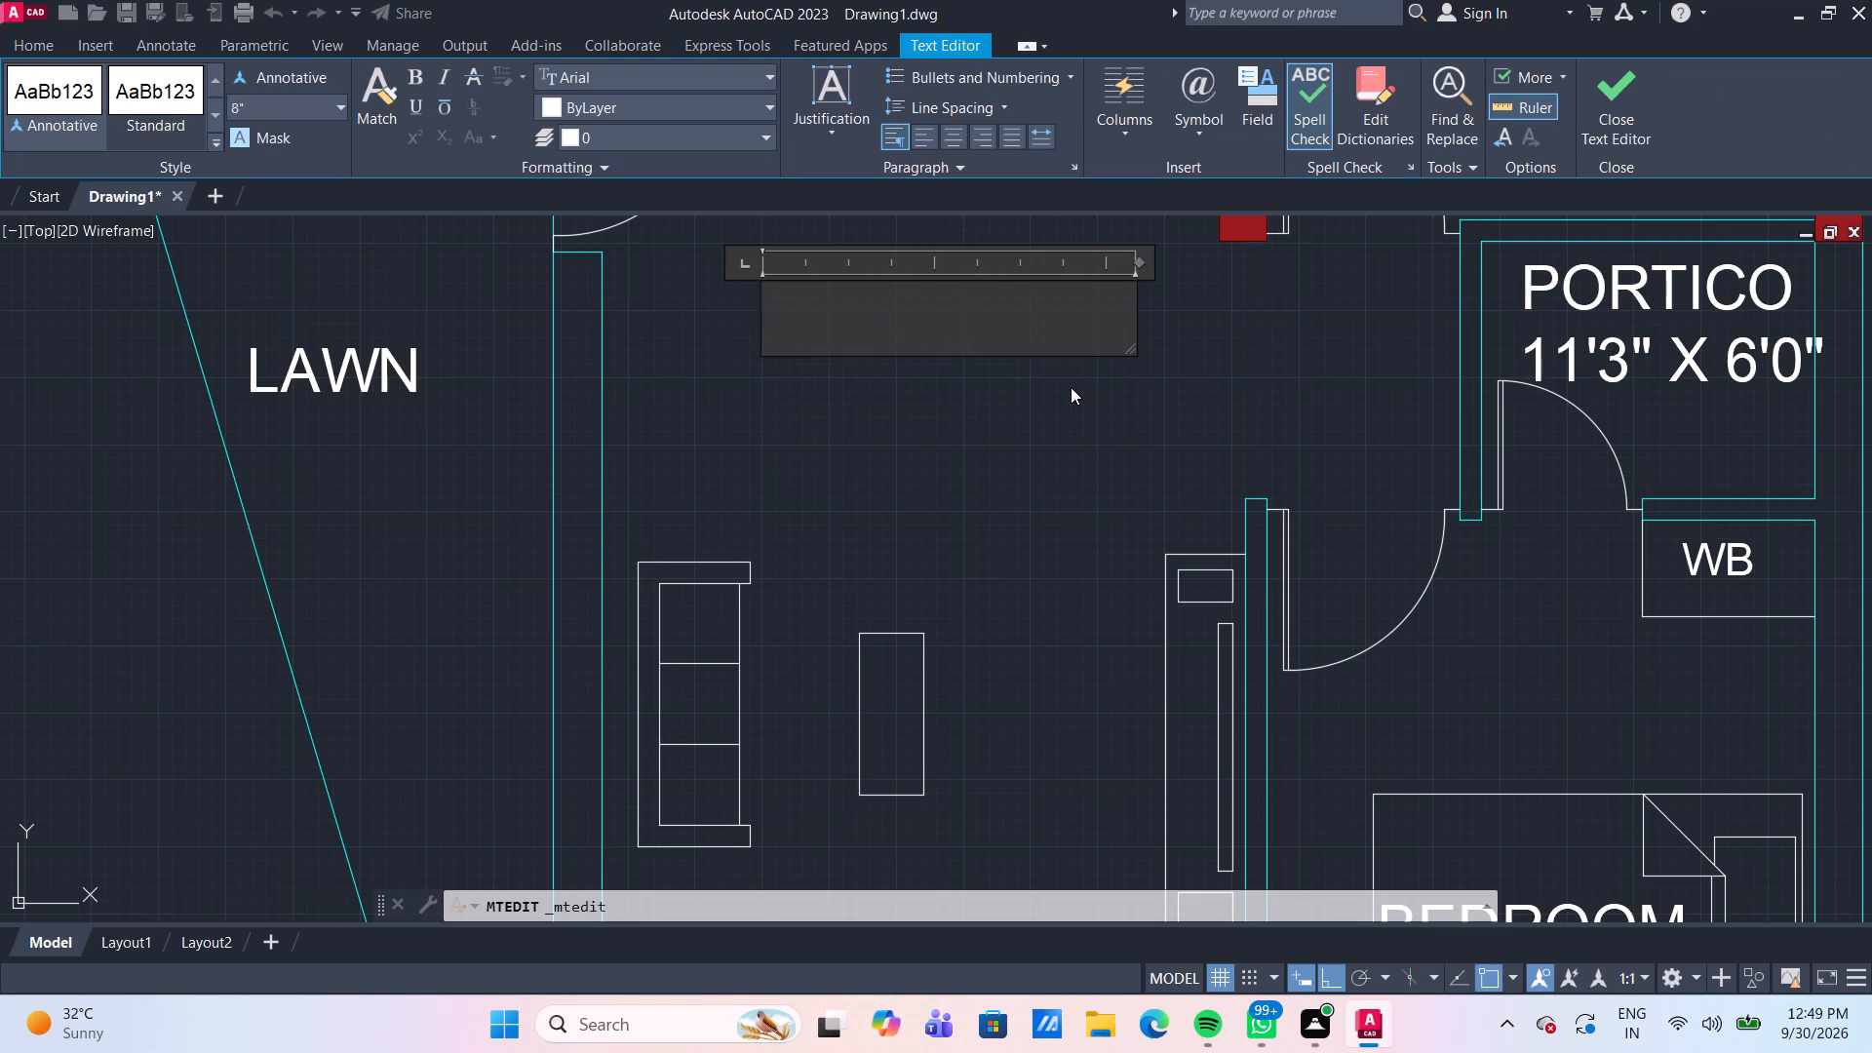
type("LI")
type("VING")
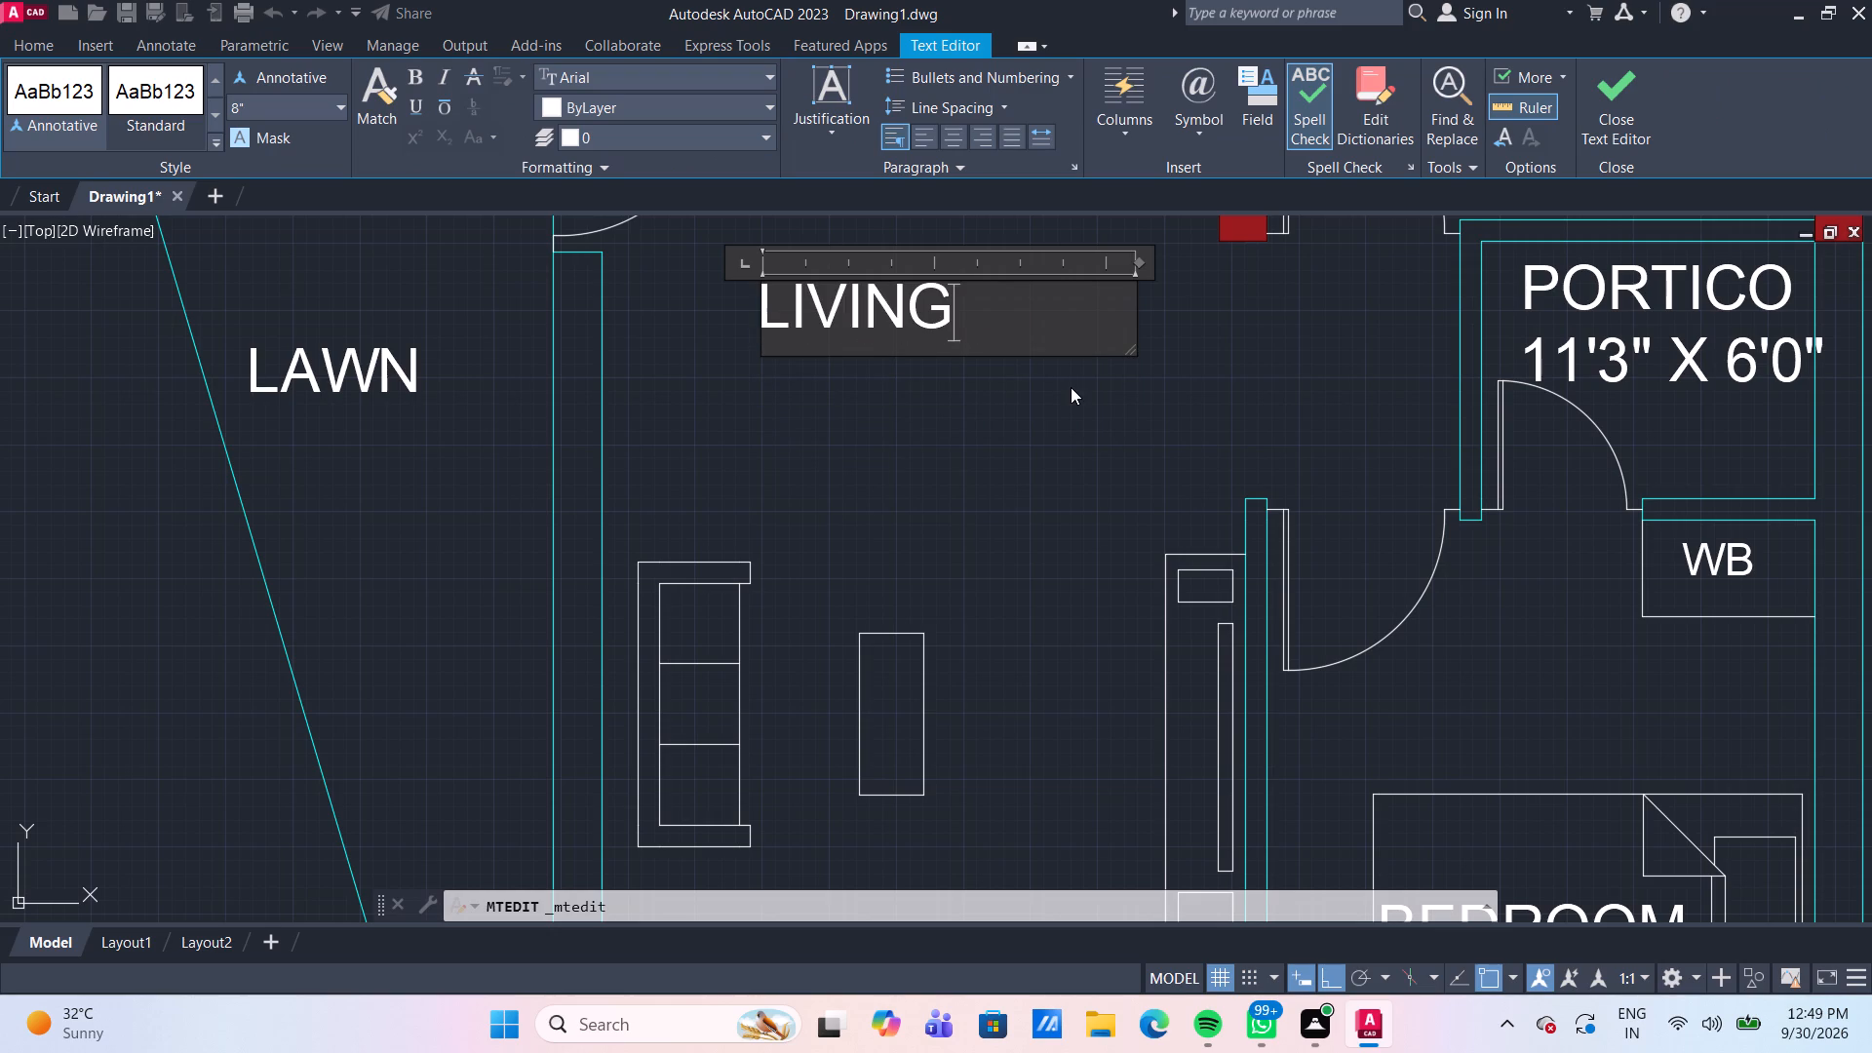
key("space")
type("HALL")
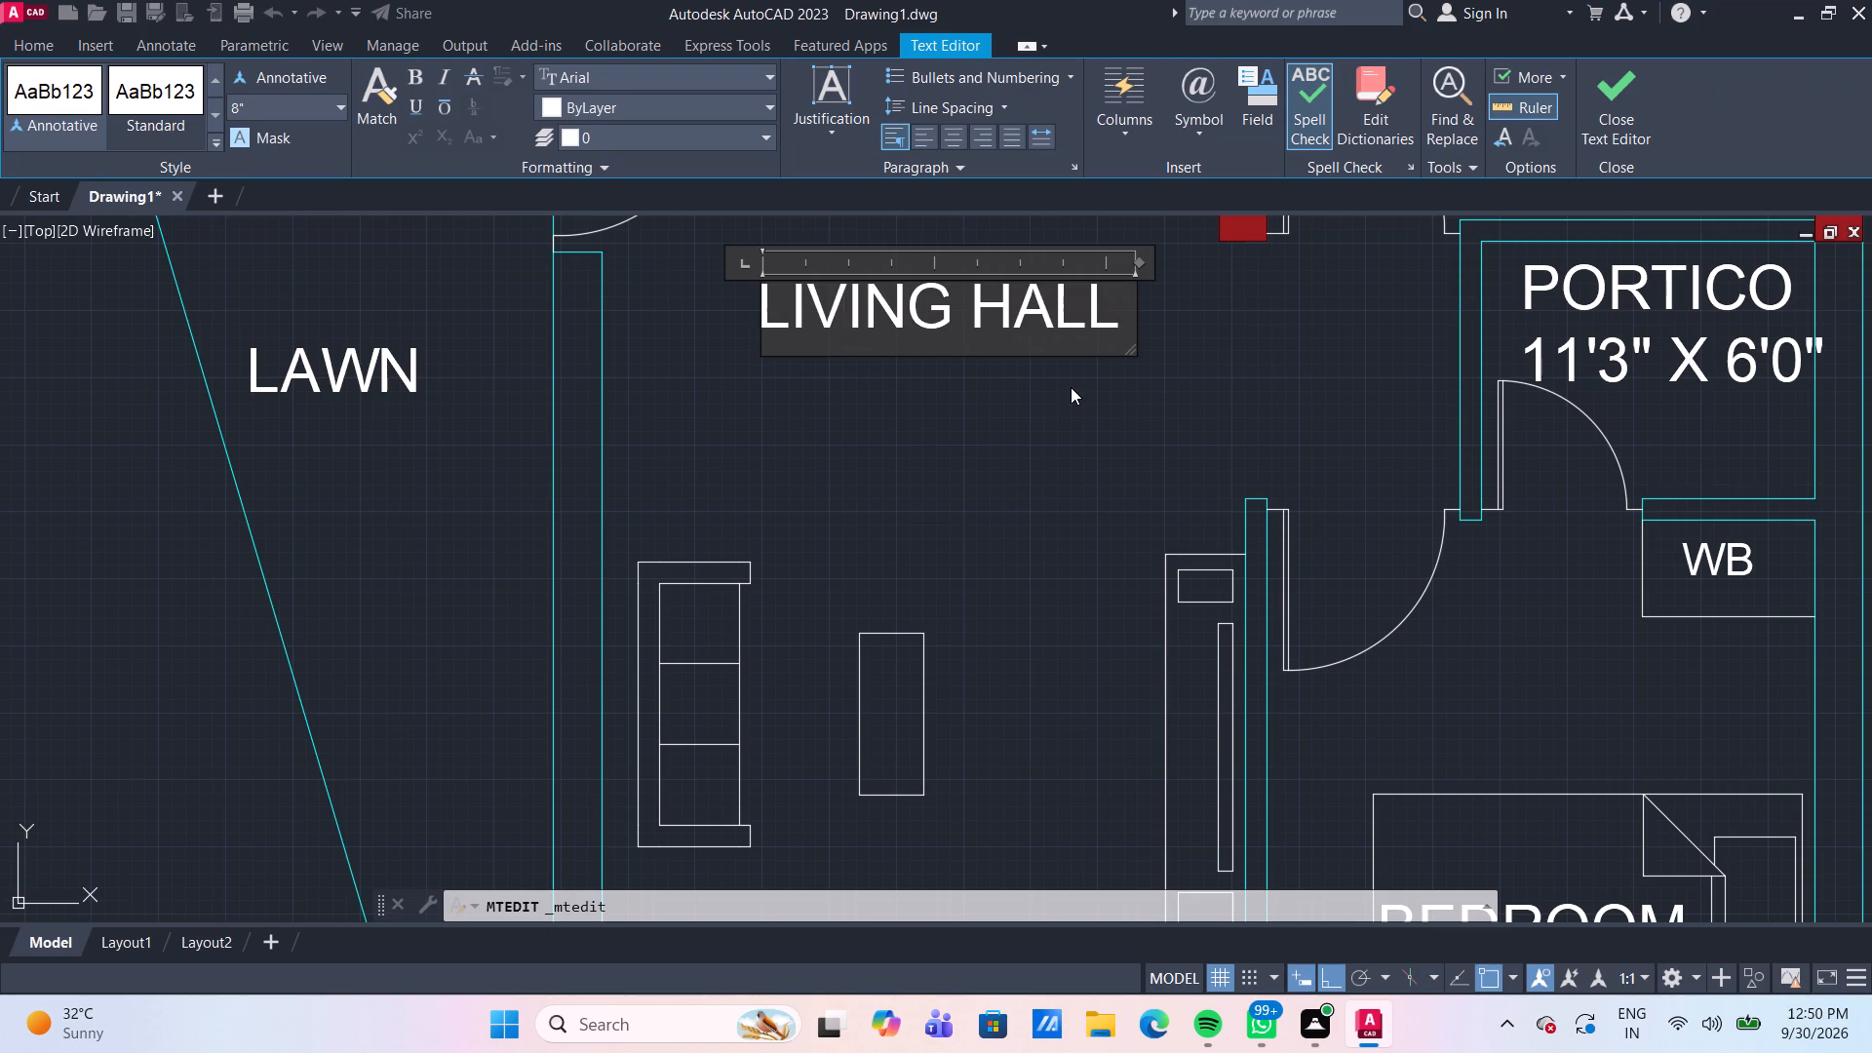
Add the size line 10'0" X 17'2" below LIVING HALL and finish editing the label.
key("Return")
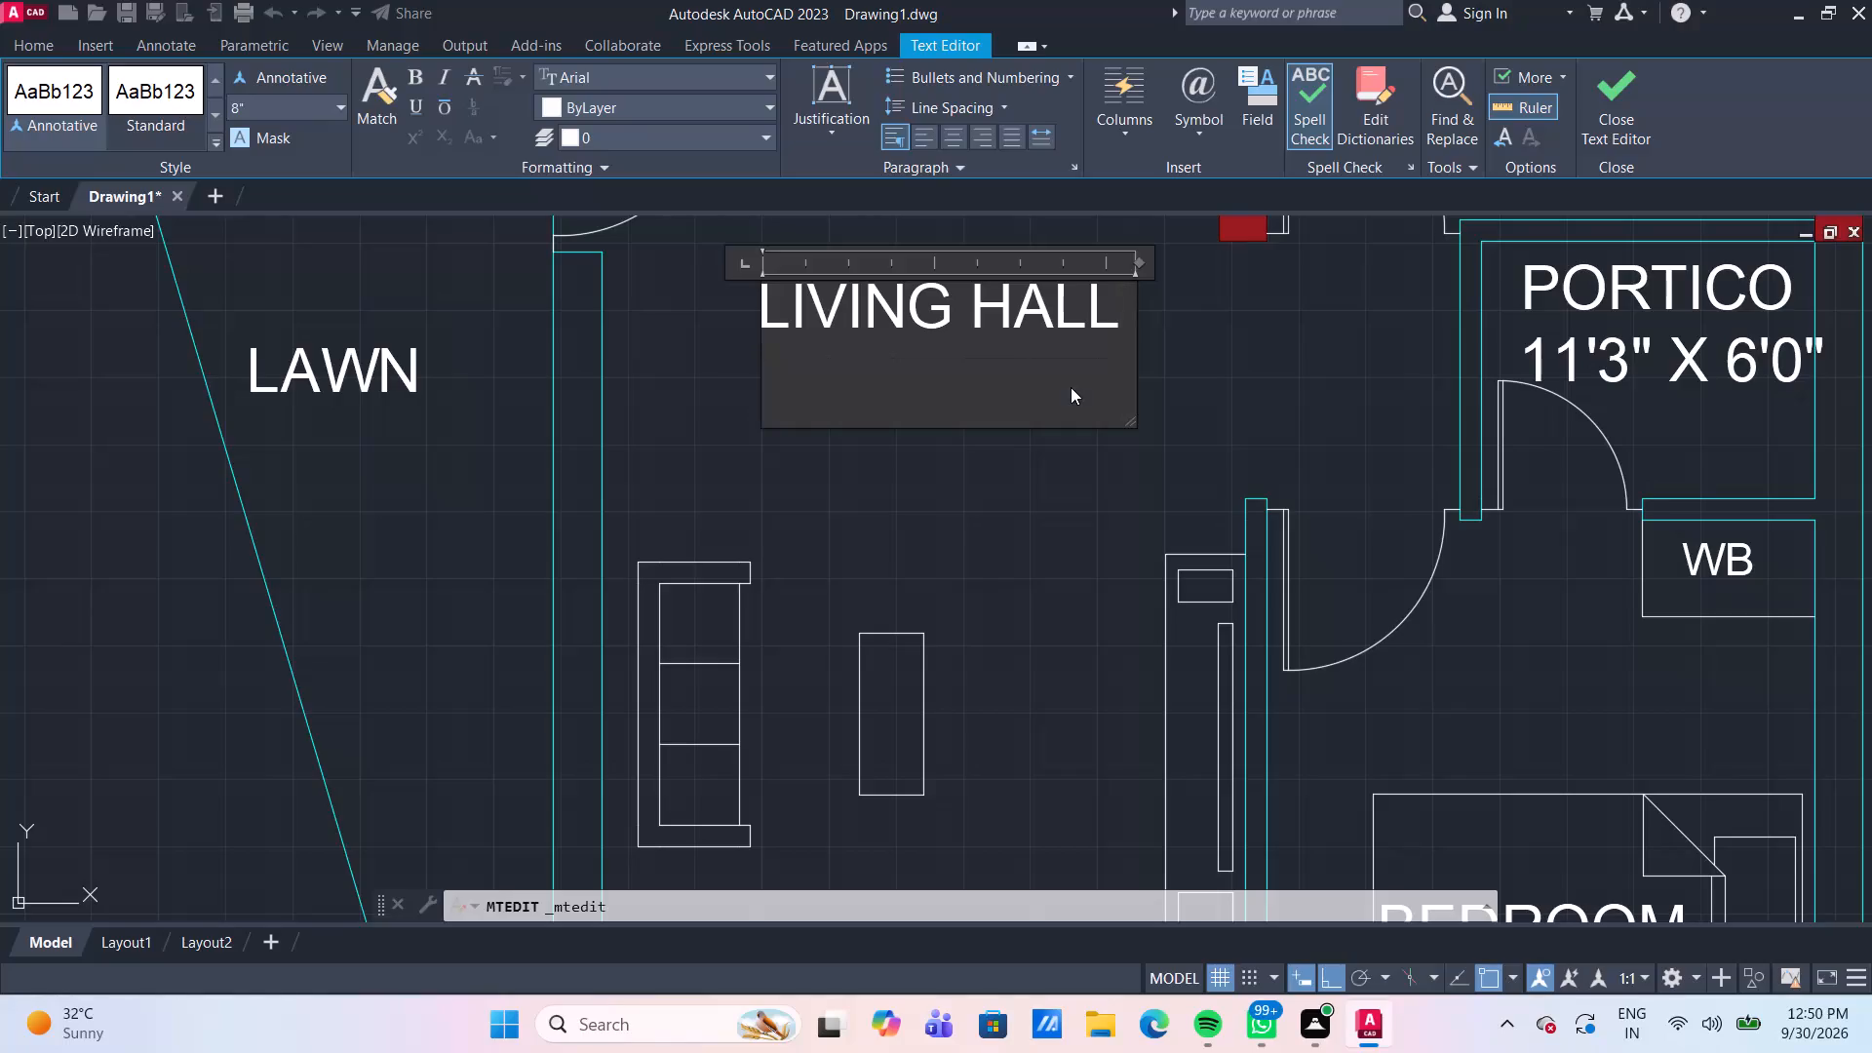
type("10'0\"")
key("space")
type("X")
key("space")
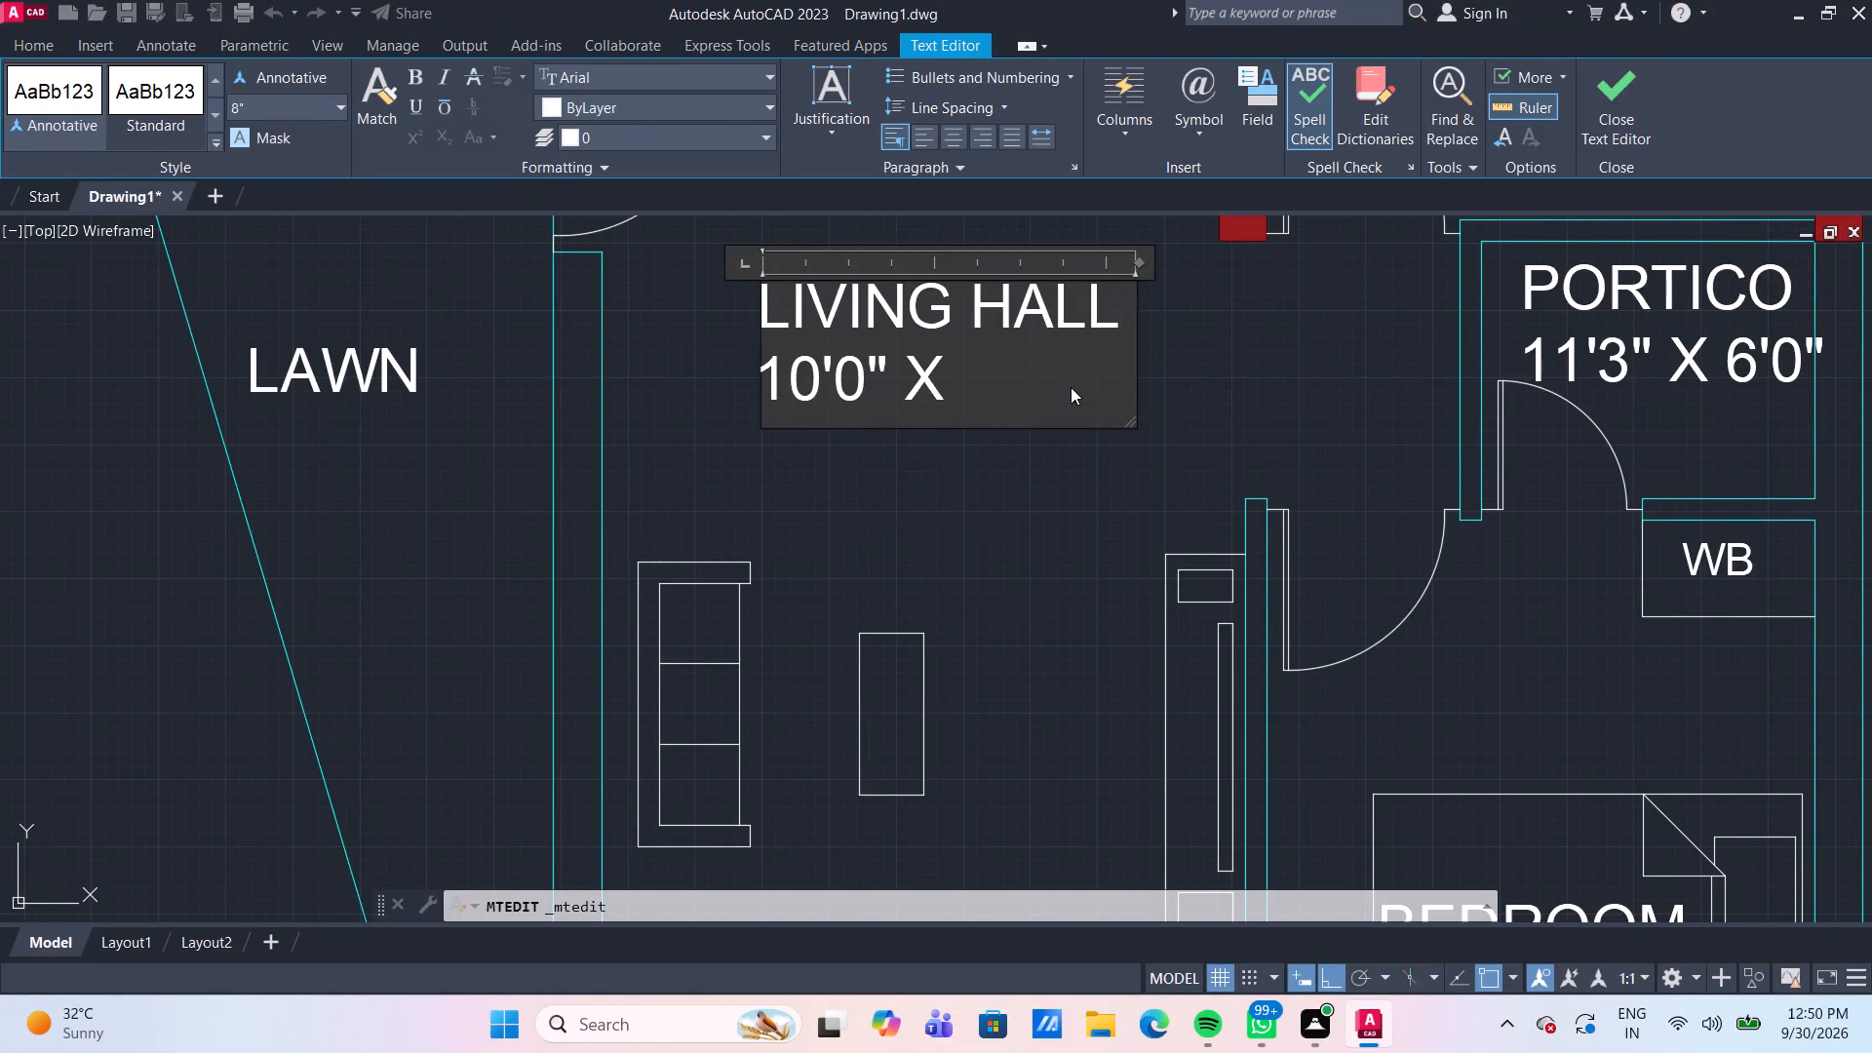
type("17'")
type("2\"")
left_click(1083, 469)
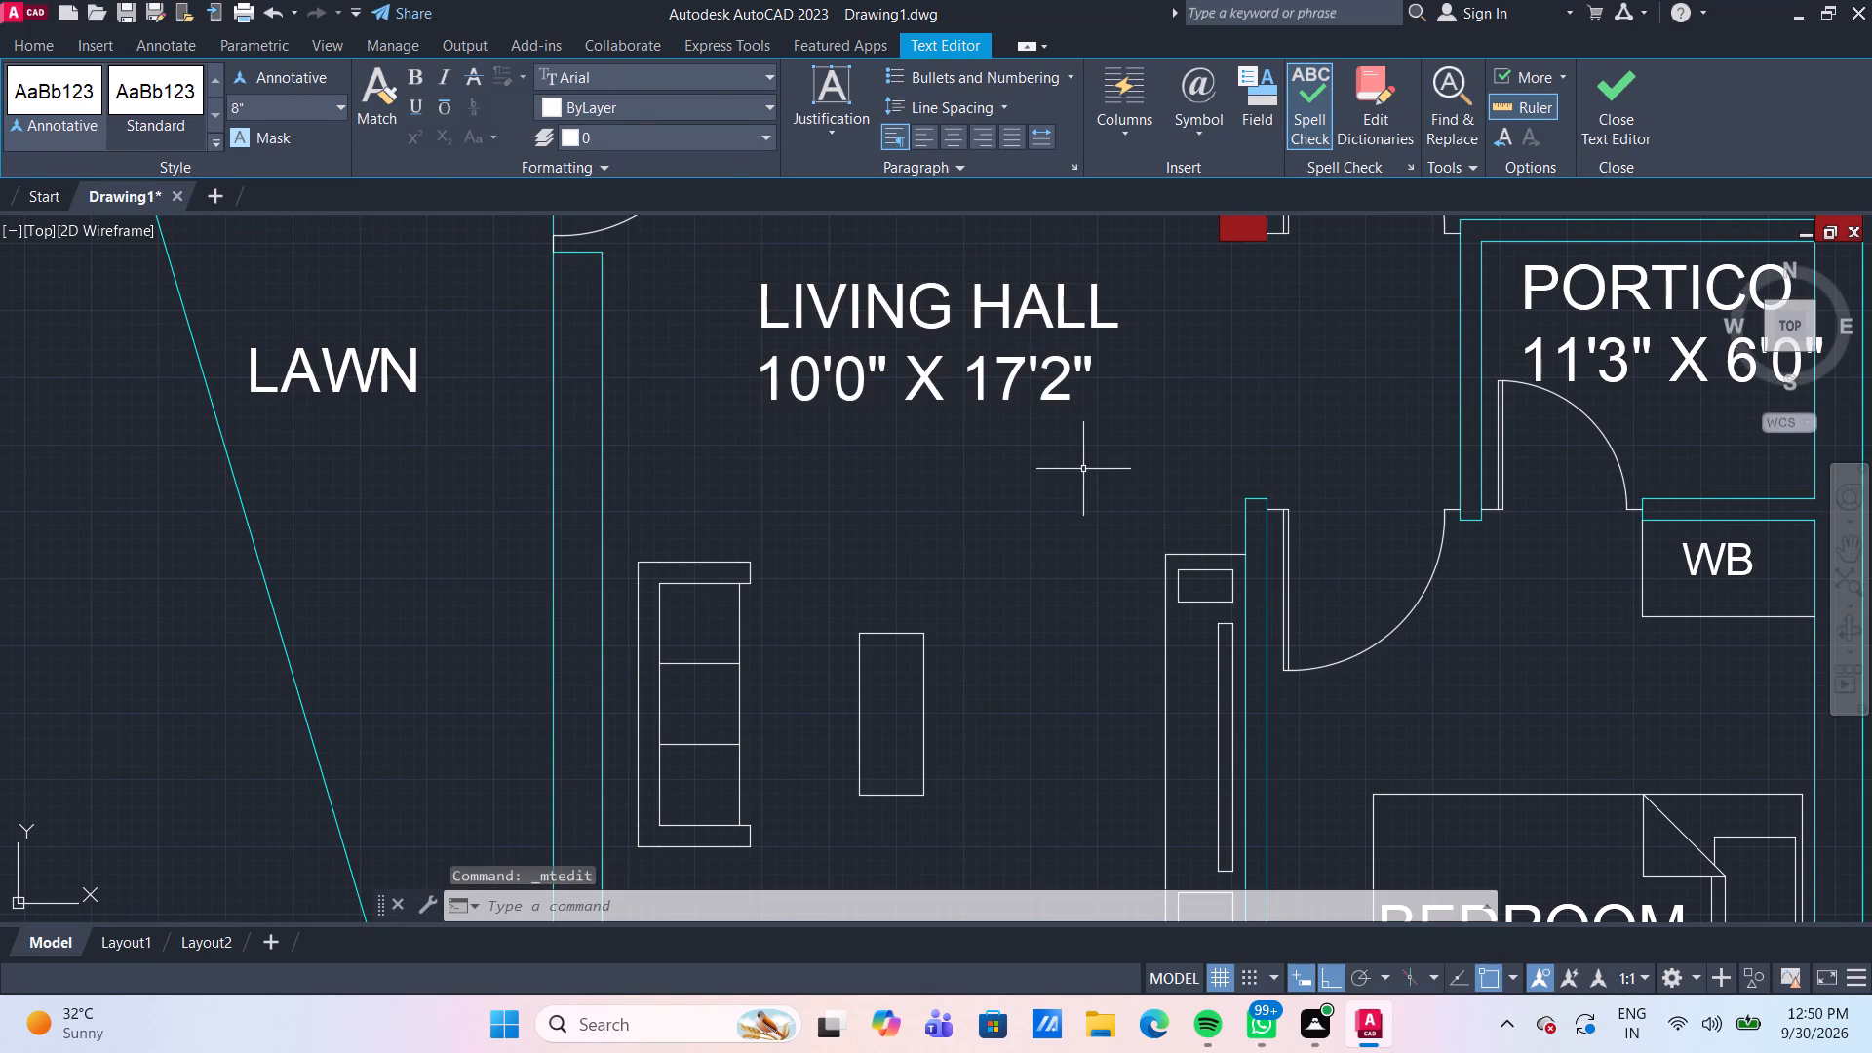
Set the text height of the portico label in the small room above the lower bedroom's WB to 6".
scroll(1083, 469, "down", 3)
scroll(1193, 531, "up", 1)
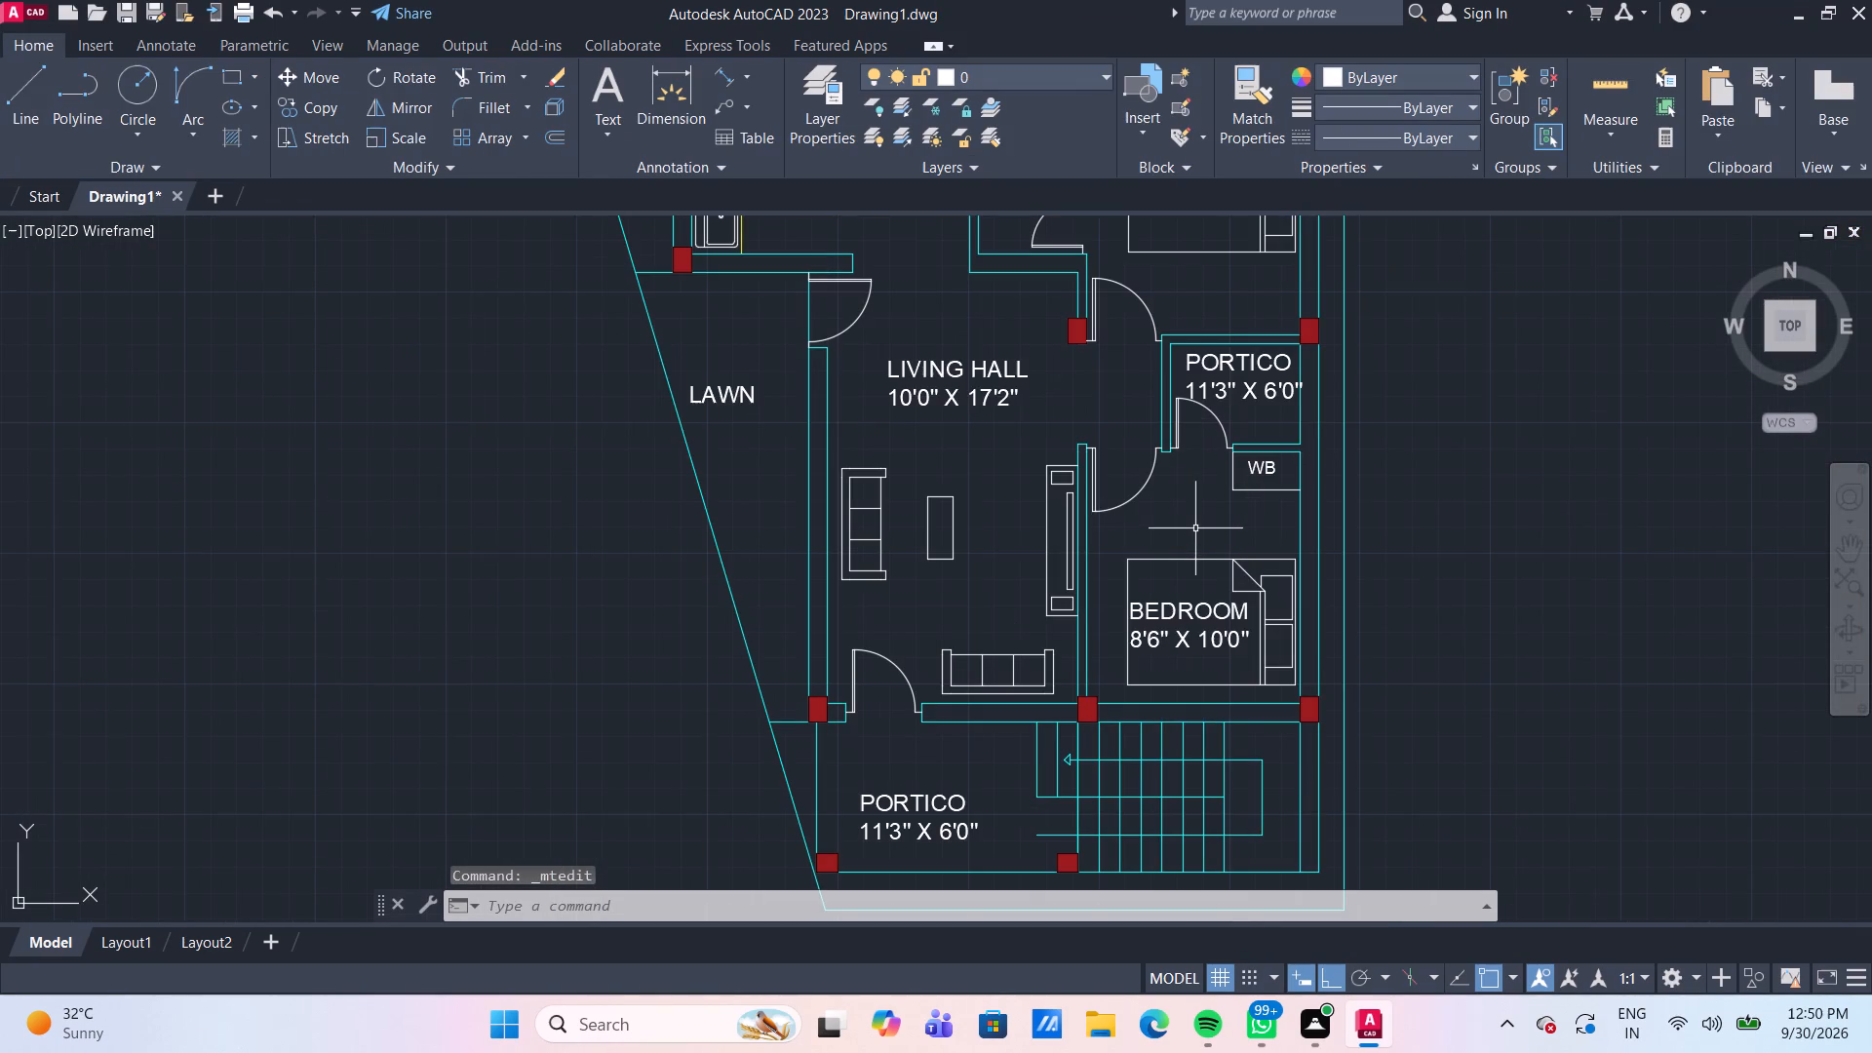
scroll(1275, 444, "up", 1)
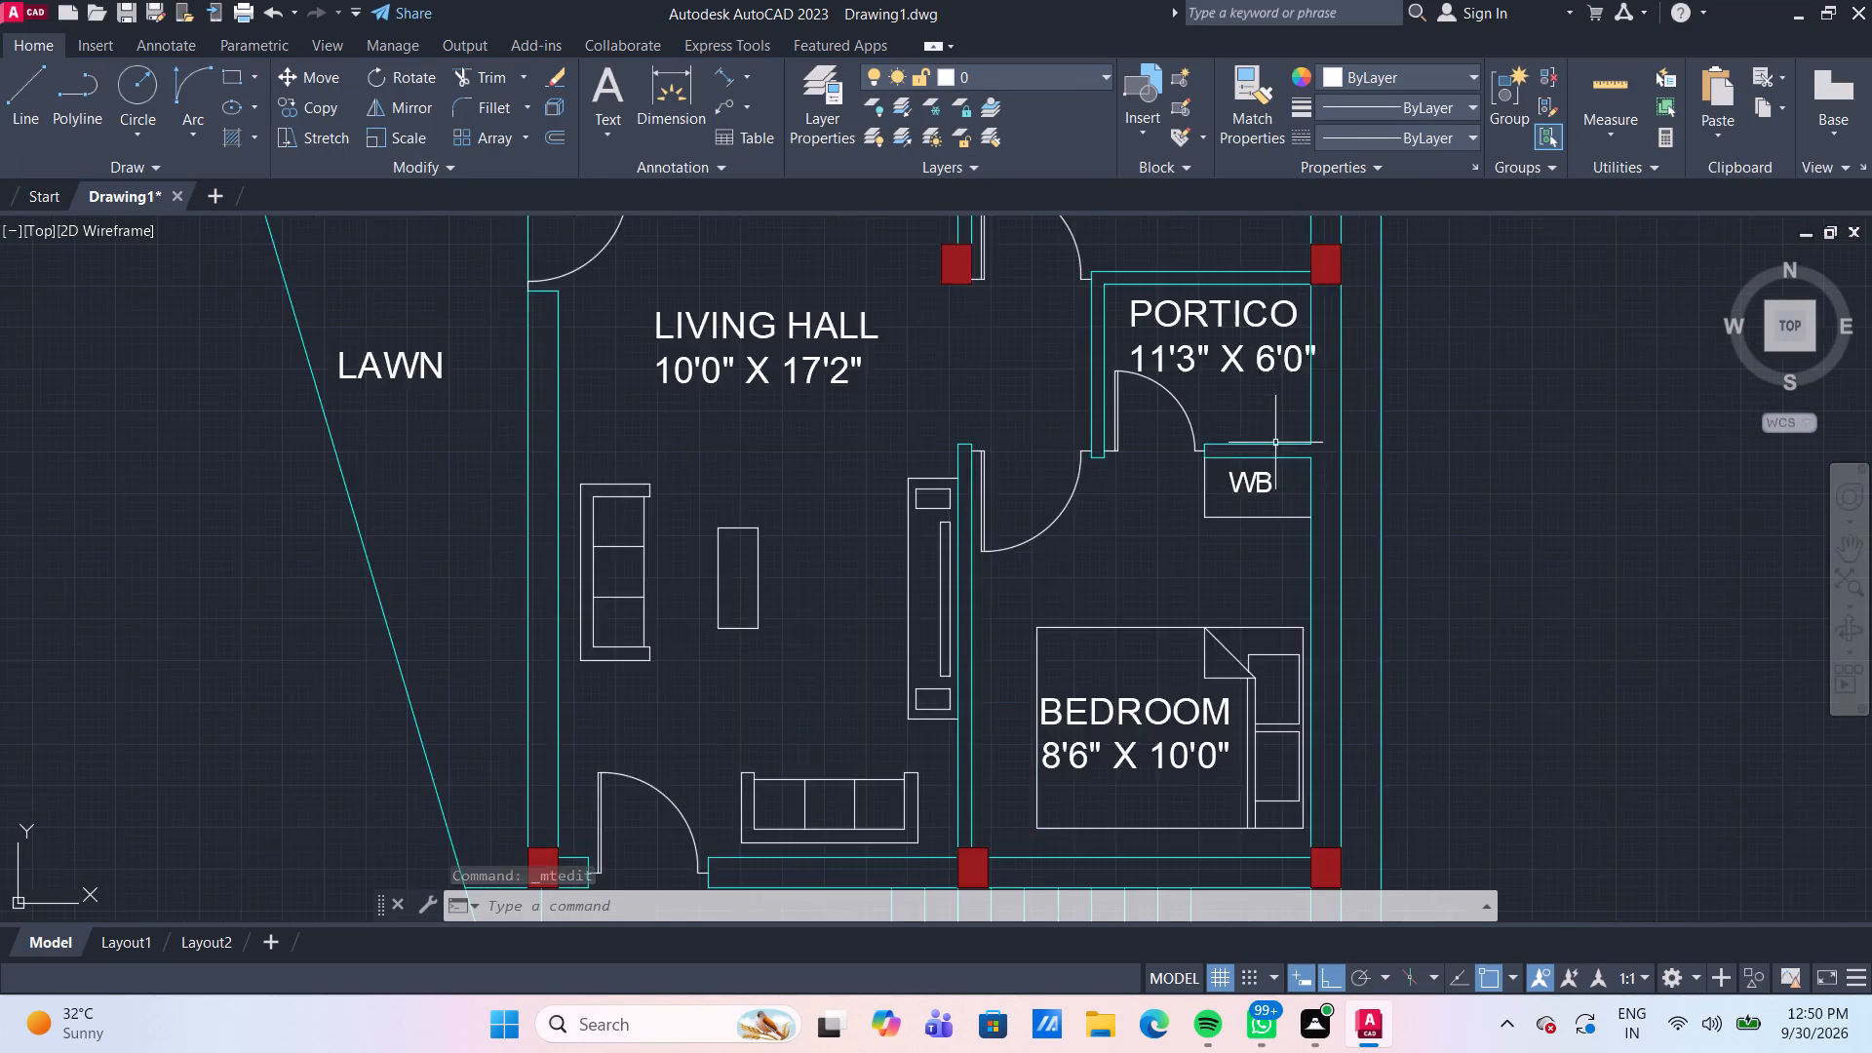
scroll(1275, 443, "up", 1)
middle_click_drag(1274, 349, 1104, 503)
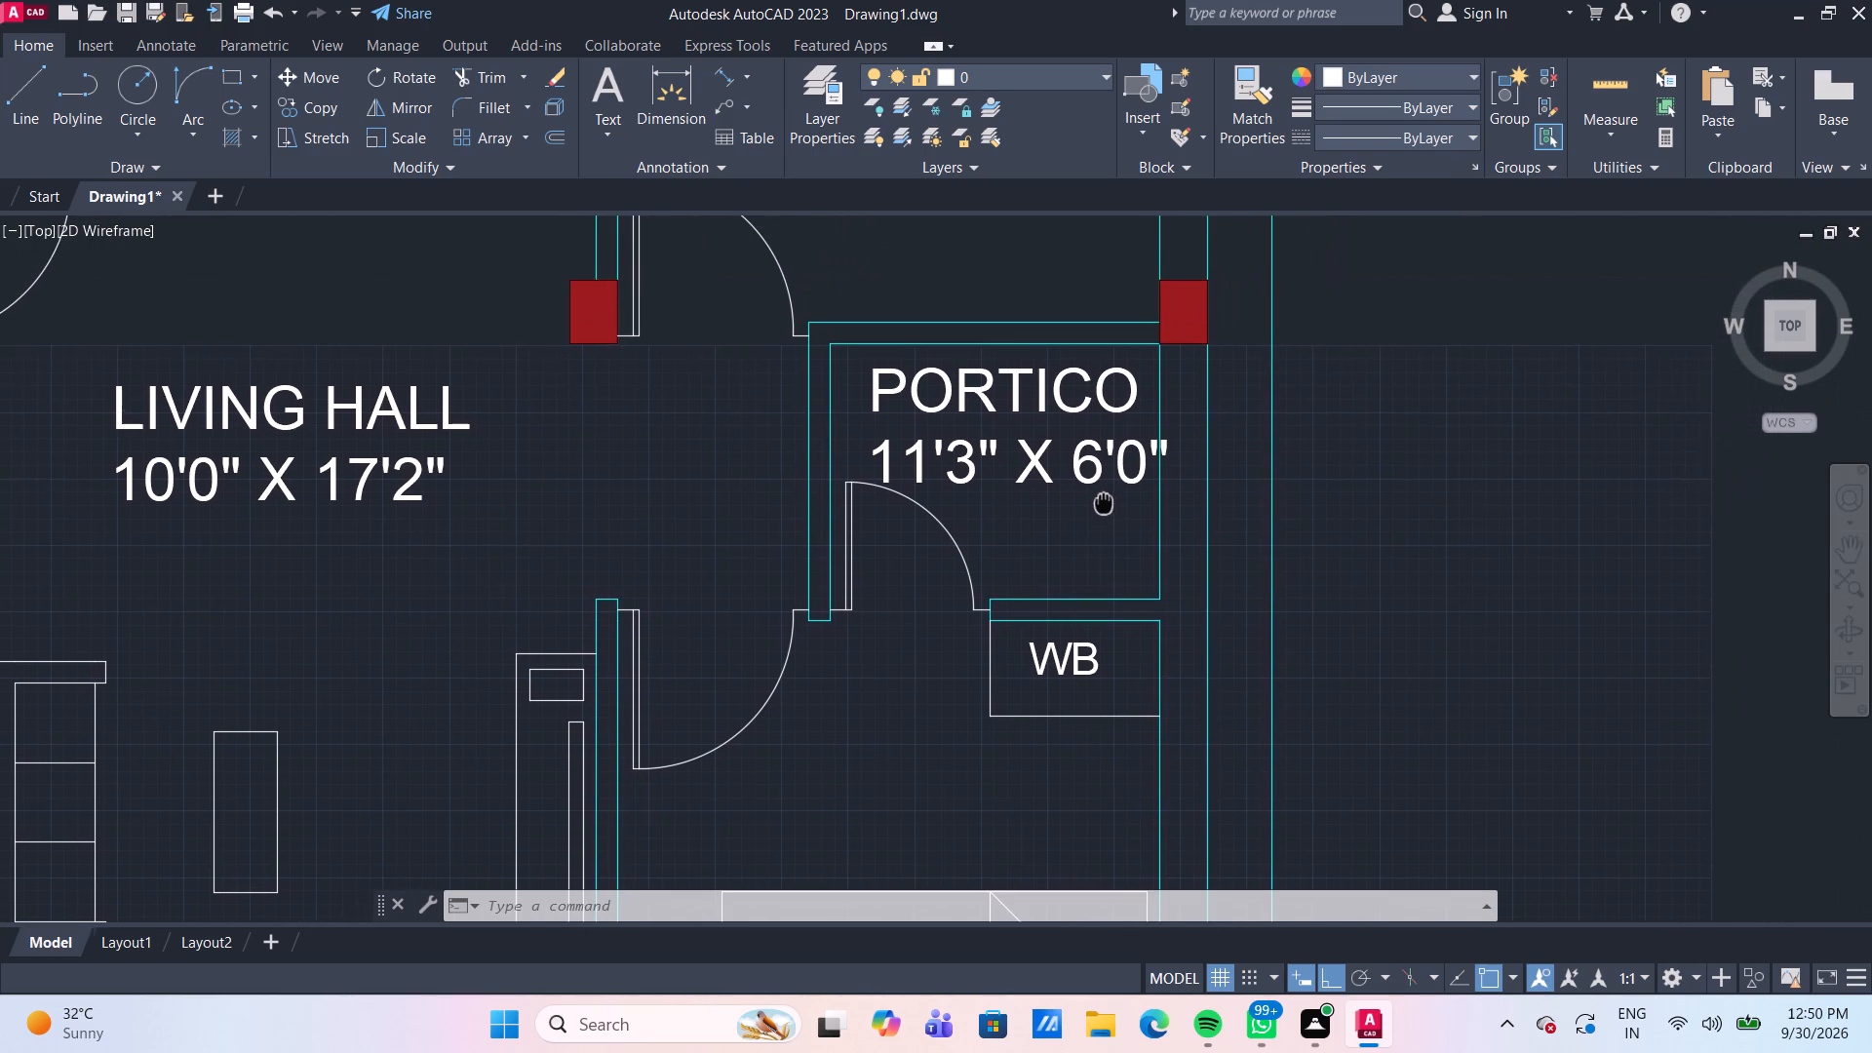
middle_click_drag(1104, 503, 1100, 503)
scroll(1090, 455, "down", 1)
left_click(1090, 454)
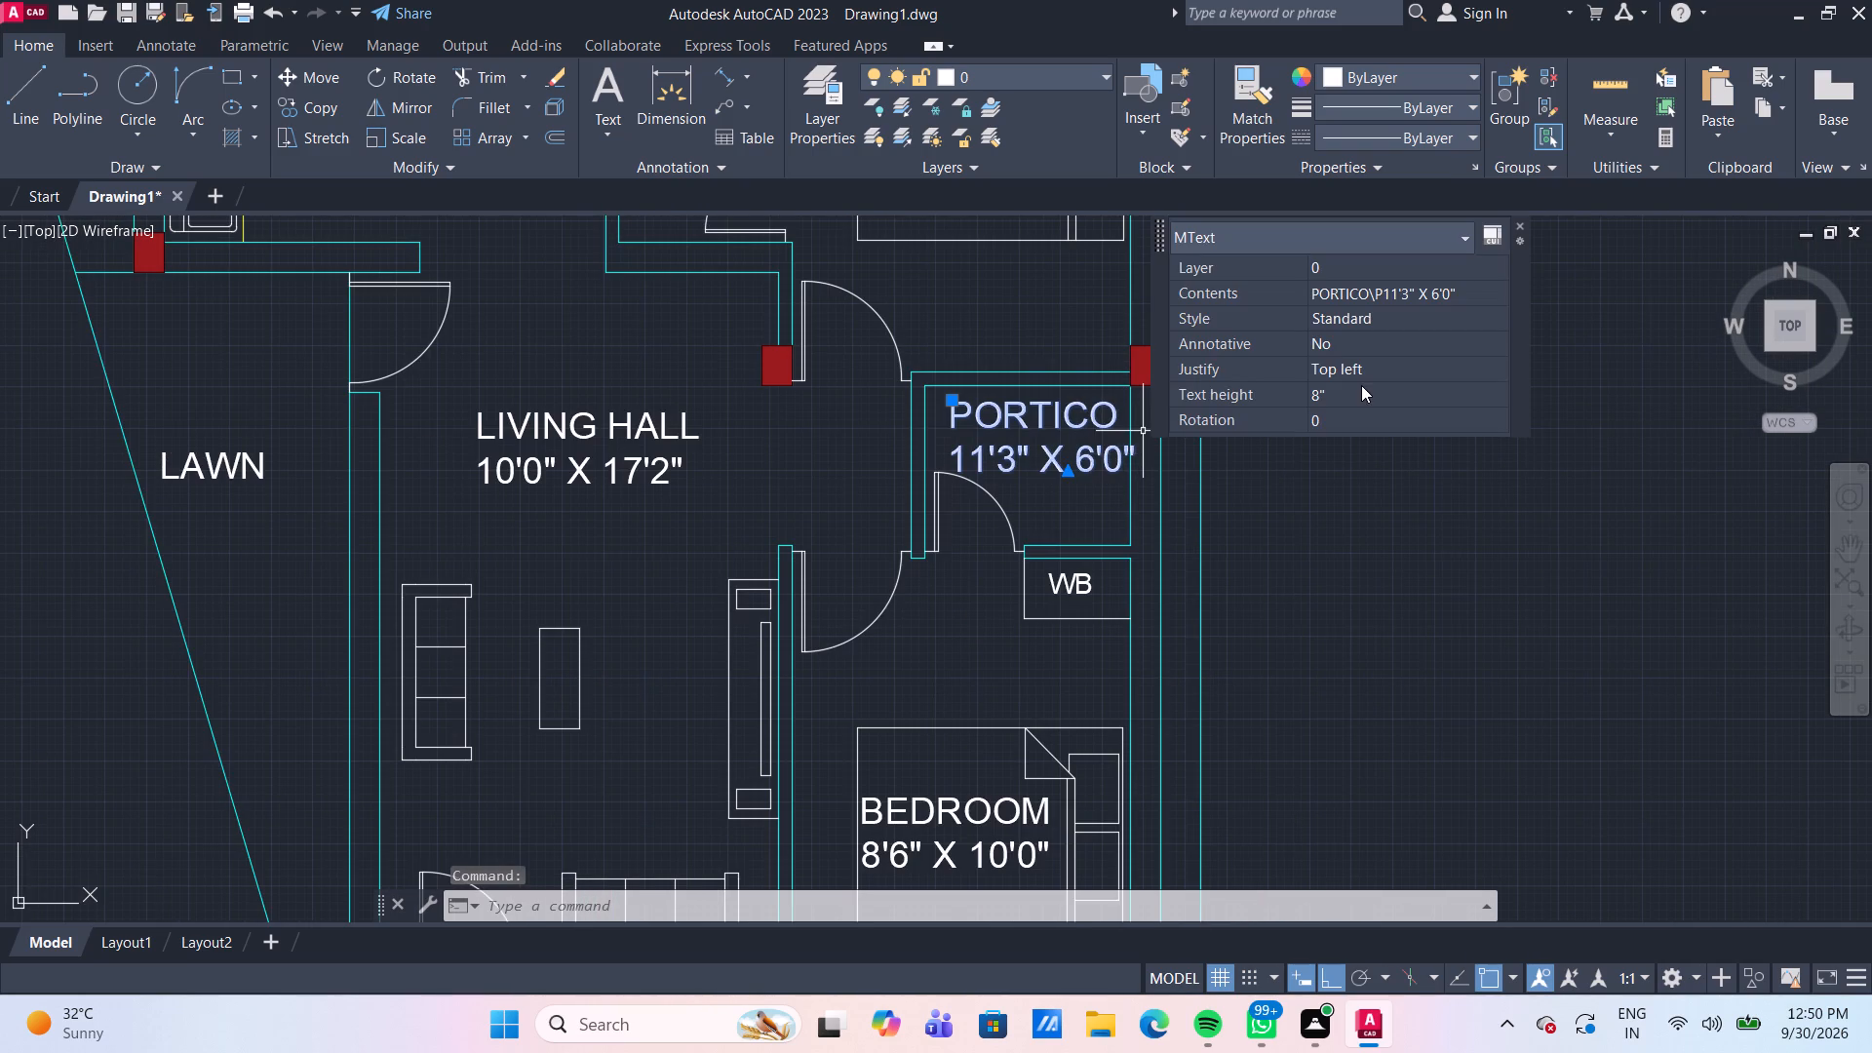
left_click(1361, 385)
type("6\"")
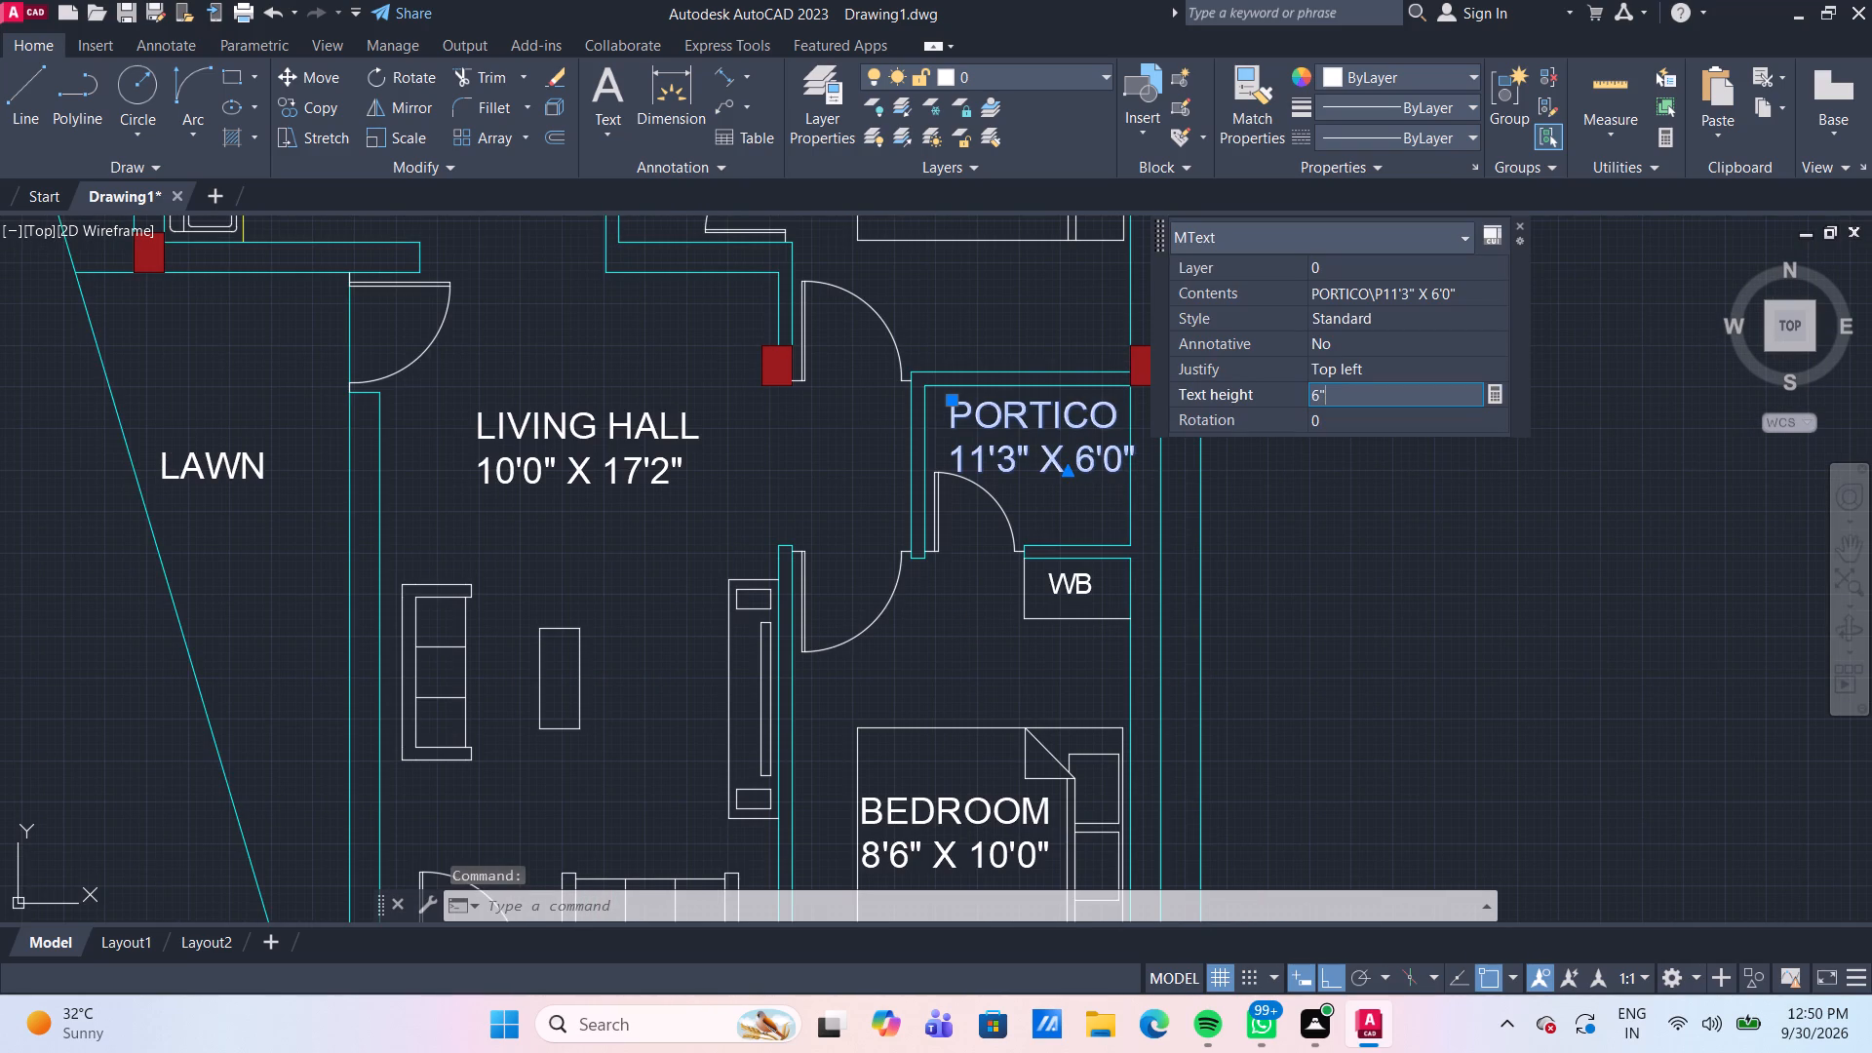
key("Return")
key("Escape")
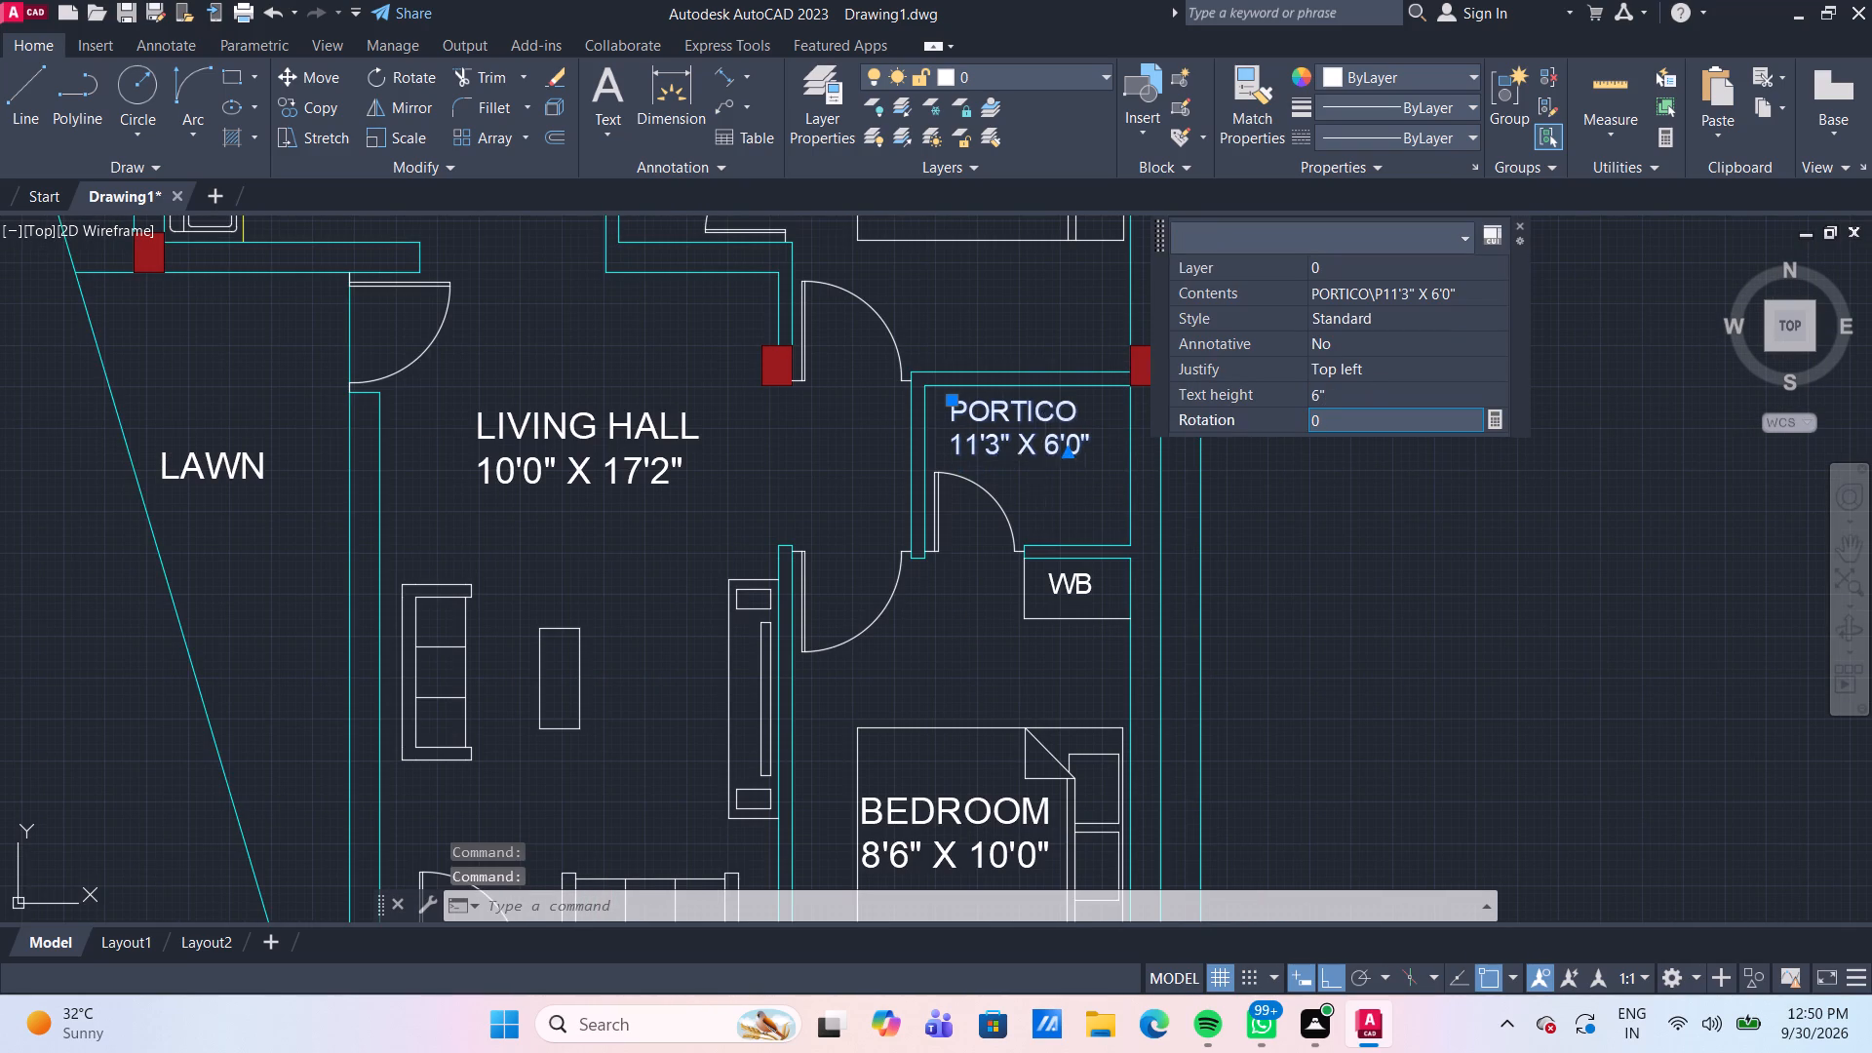
Replace the name PORTICO with AT - TOILET in the small room's label above the lower bedroom's WB.
scroll(1033, 424, "up", 3)
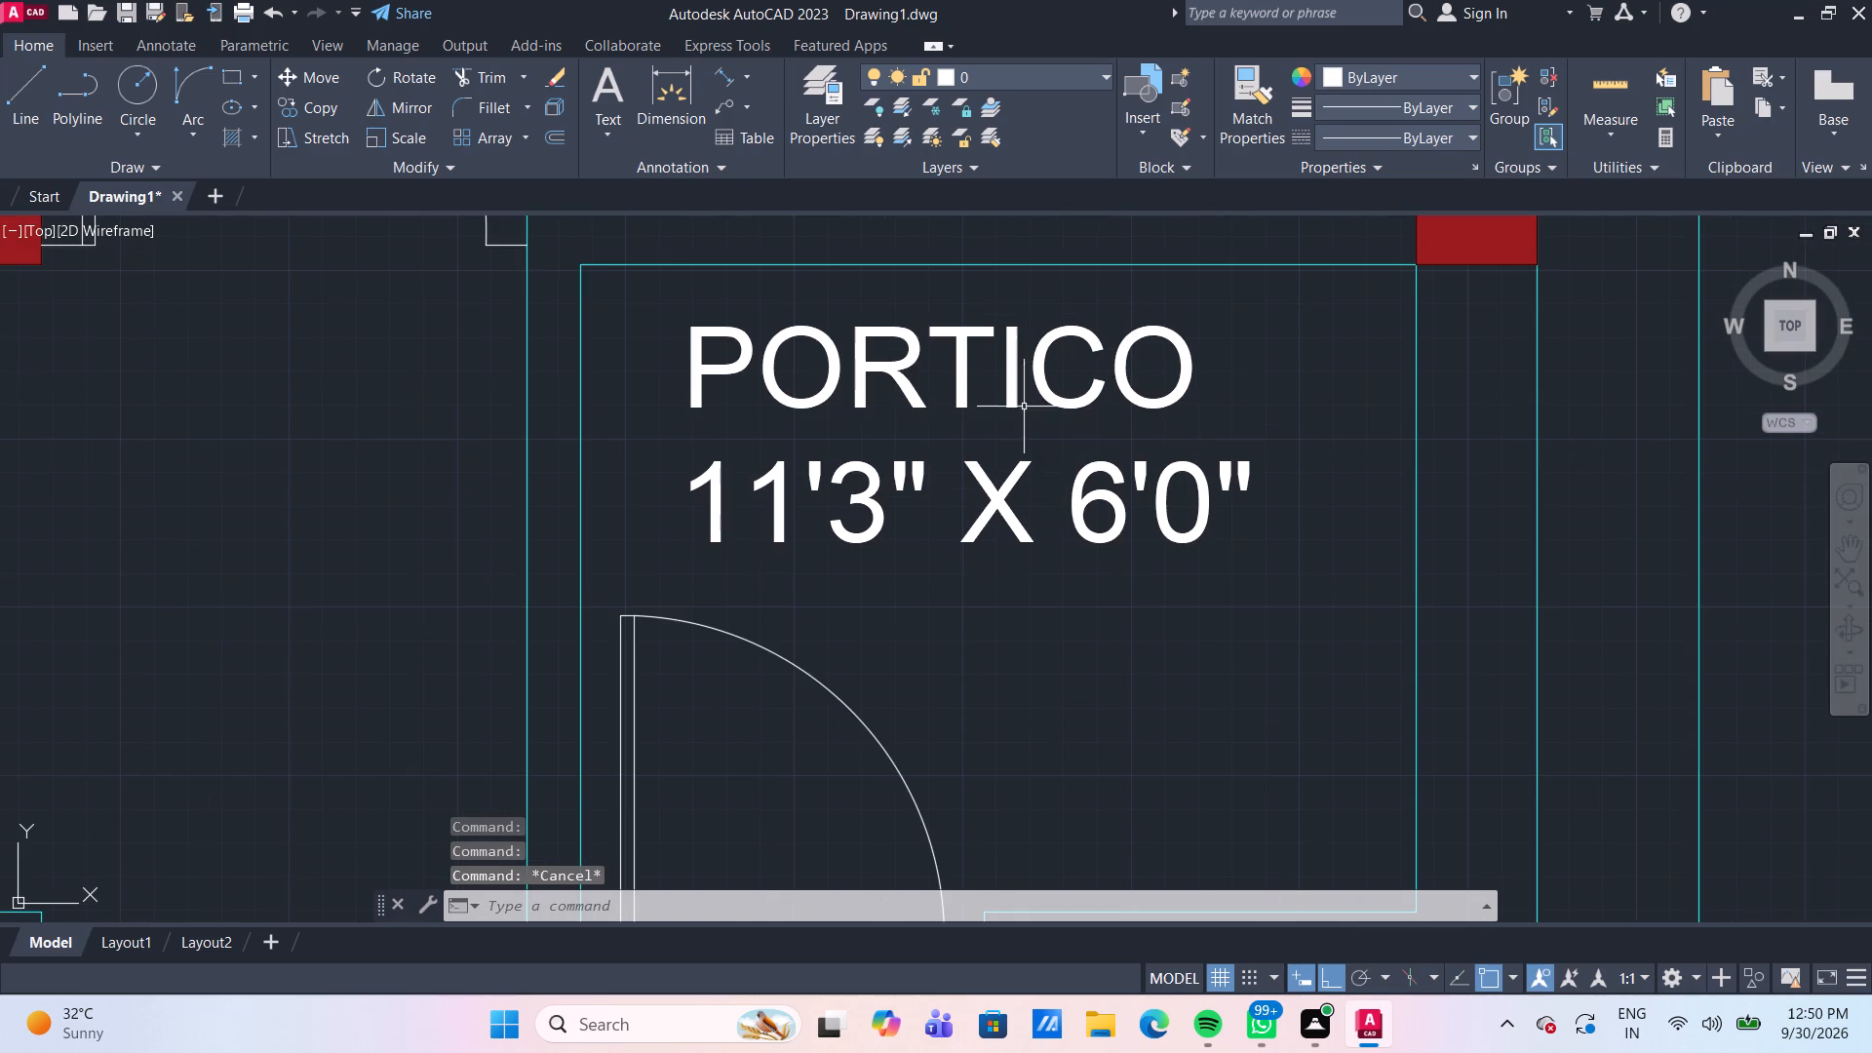
double_click(1187, 392)
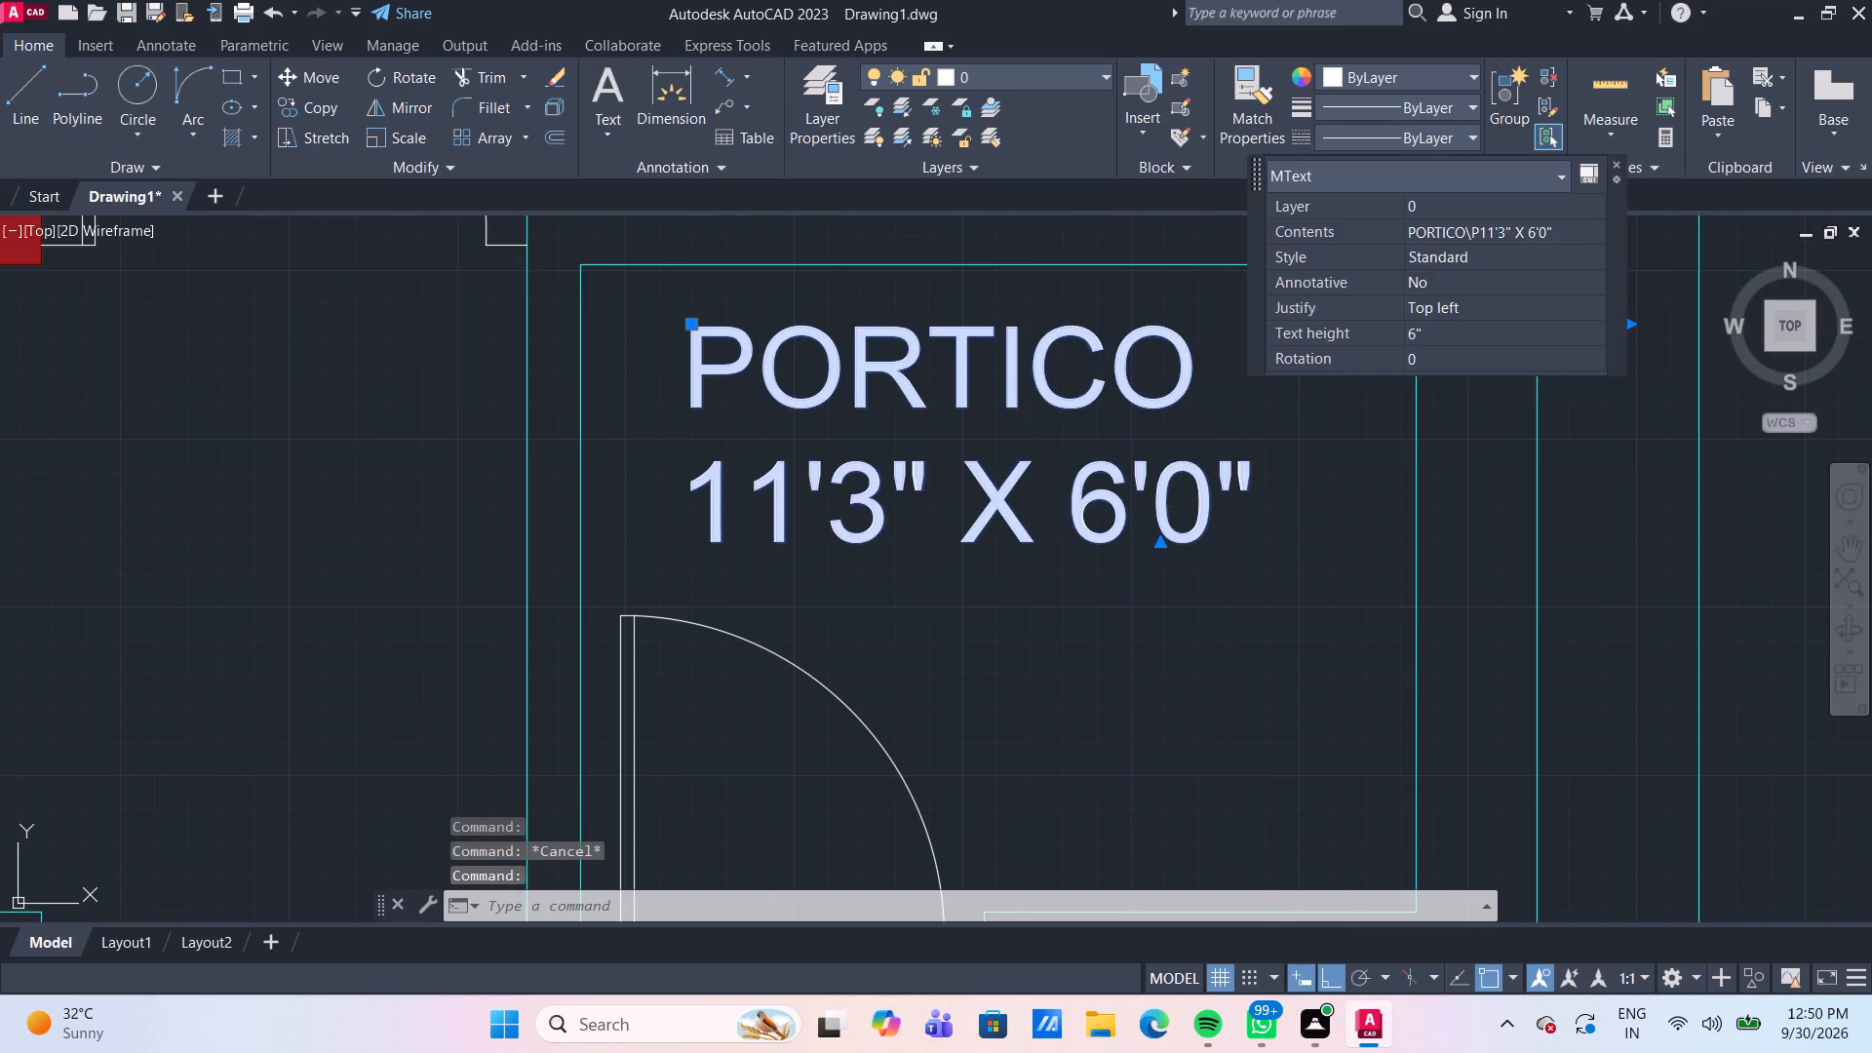
key("BackSpace")
key("BackSpace")
key("BackSpace")
key("BackSpace")
key("BackSpace")
key("BackSpace")
key("BackSpace")
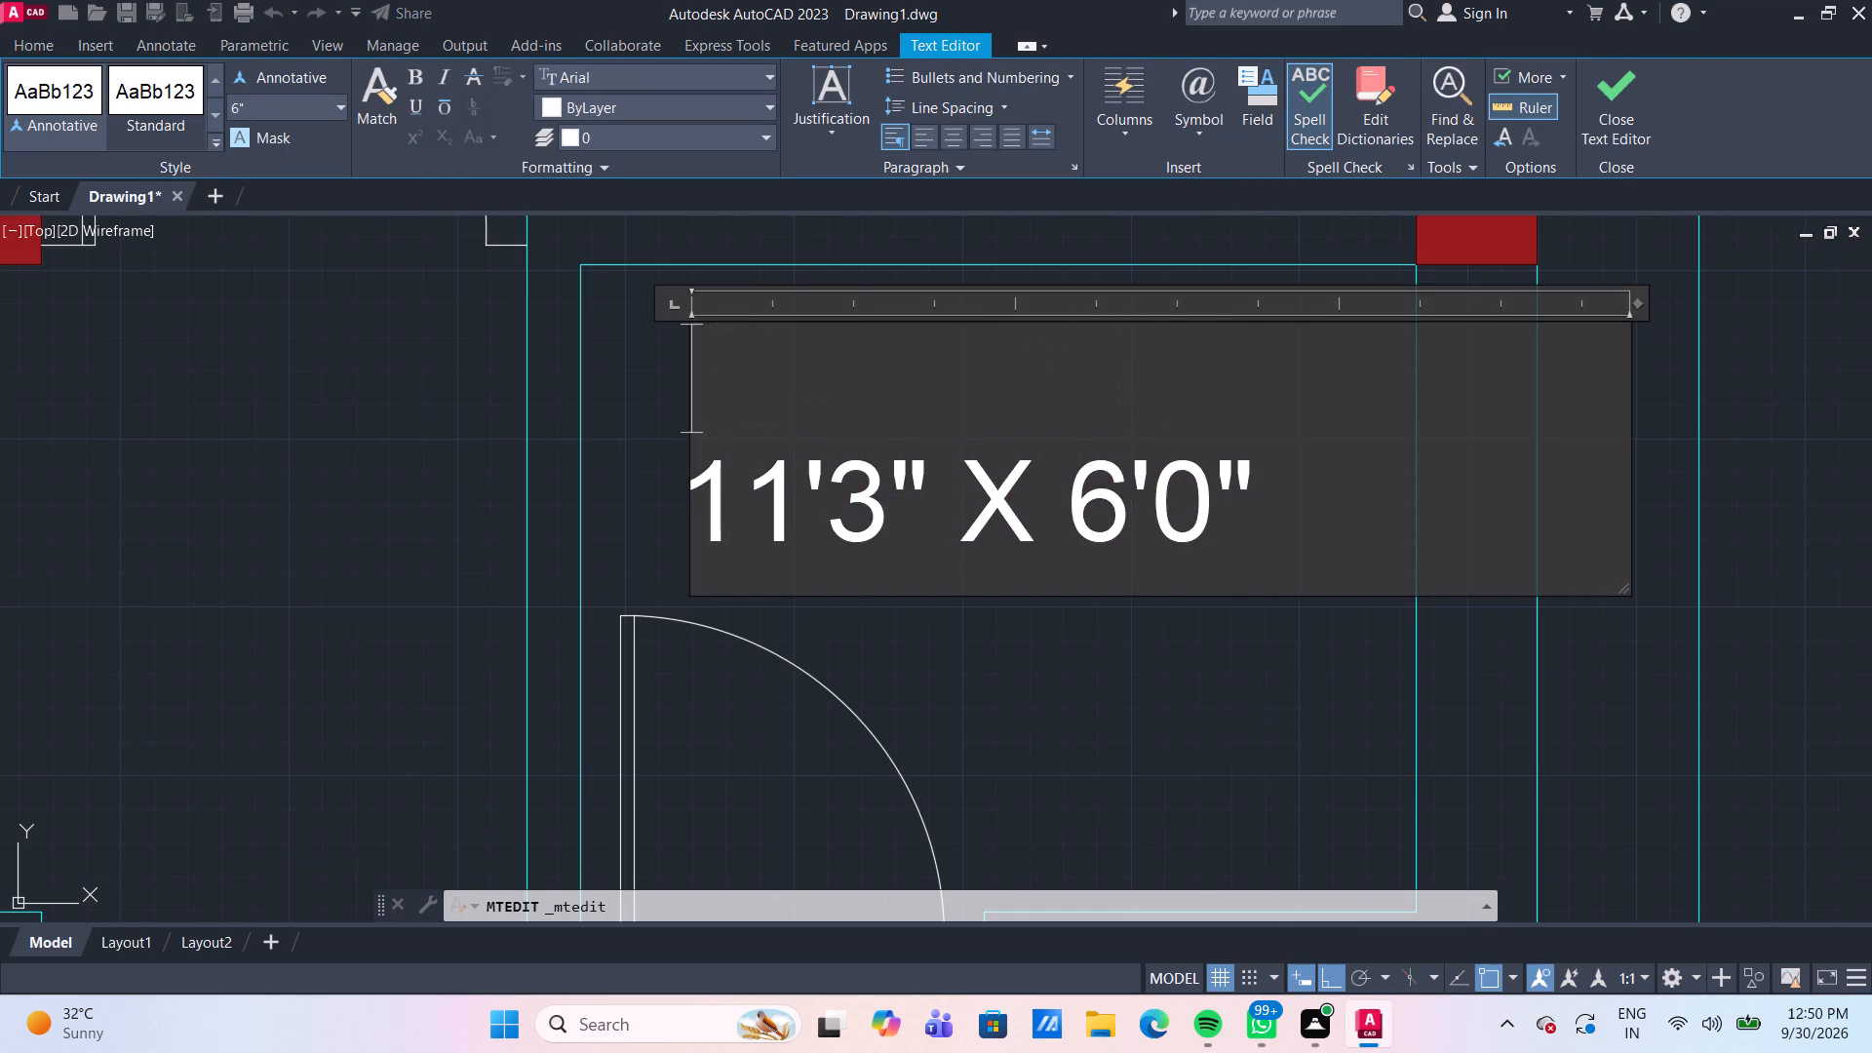
type("AT")
key("space")
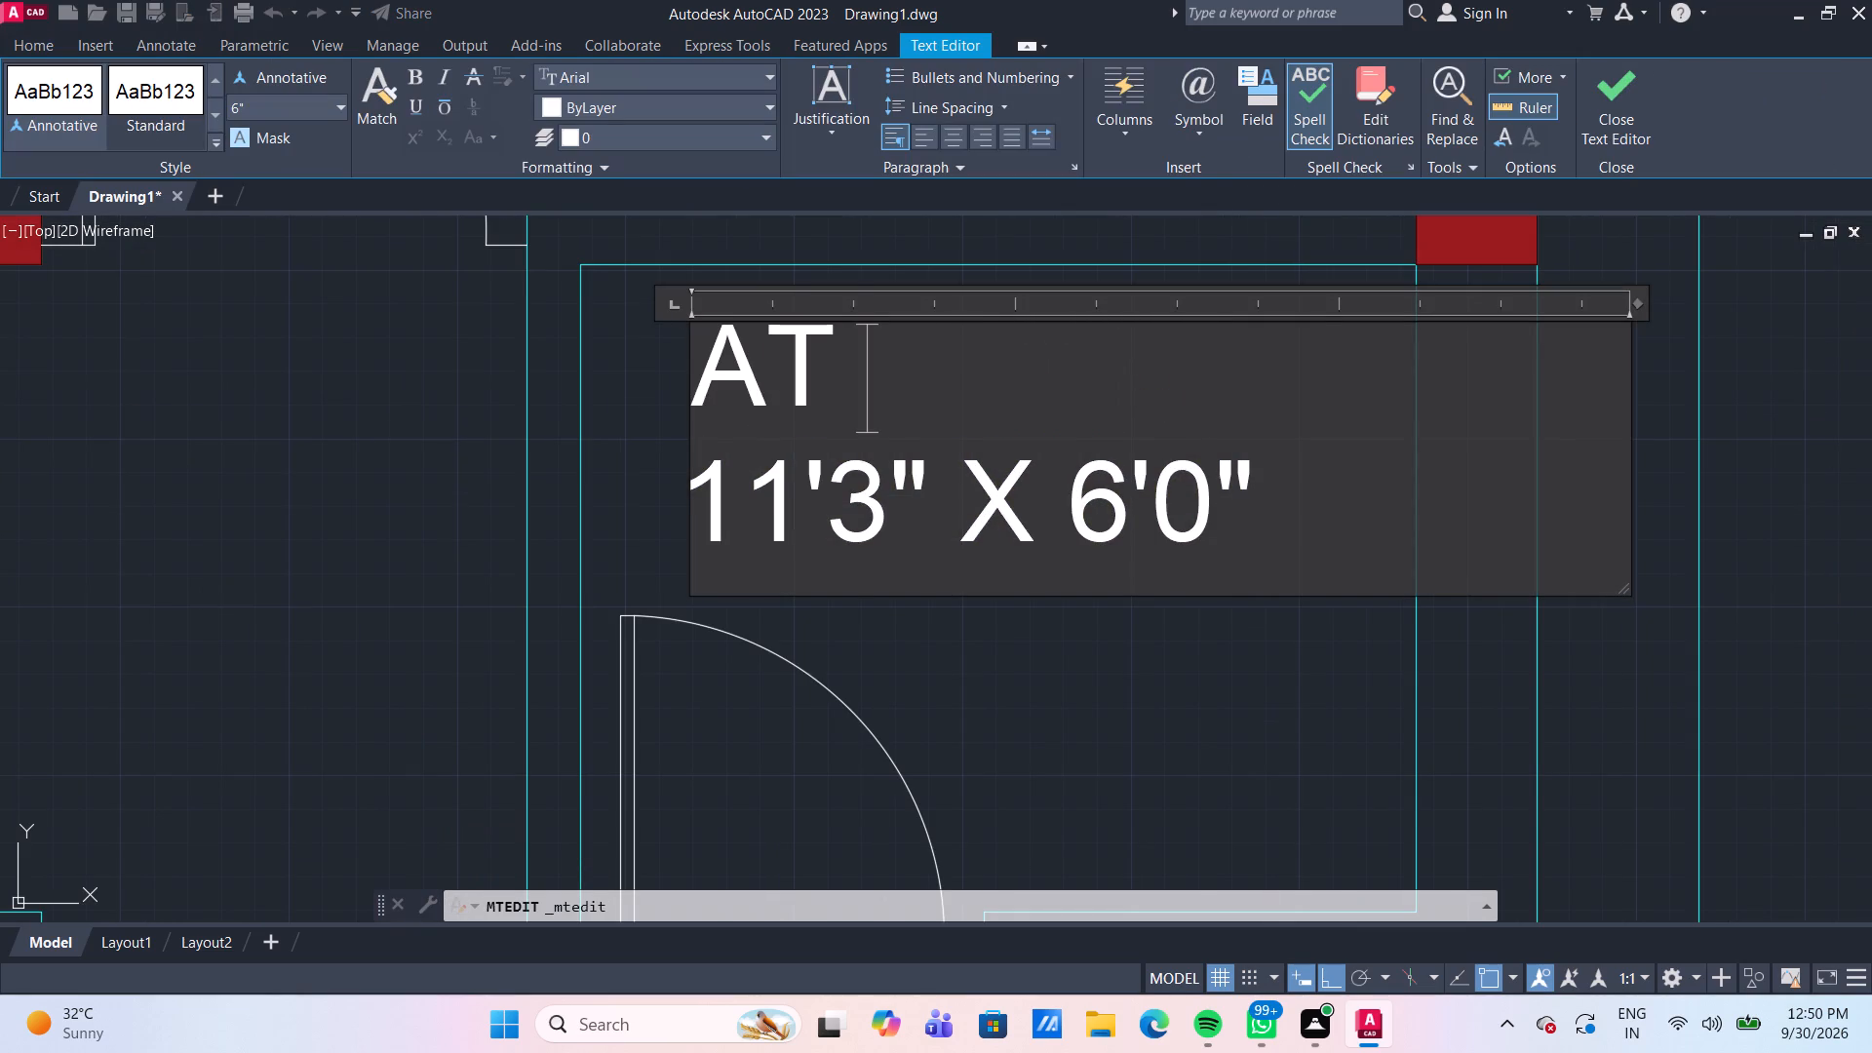
type("-")
key("space")
key("t")
type("OILET")
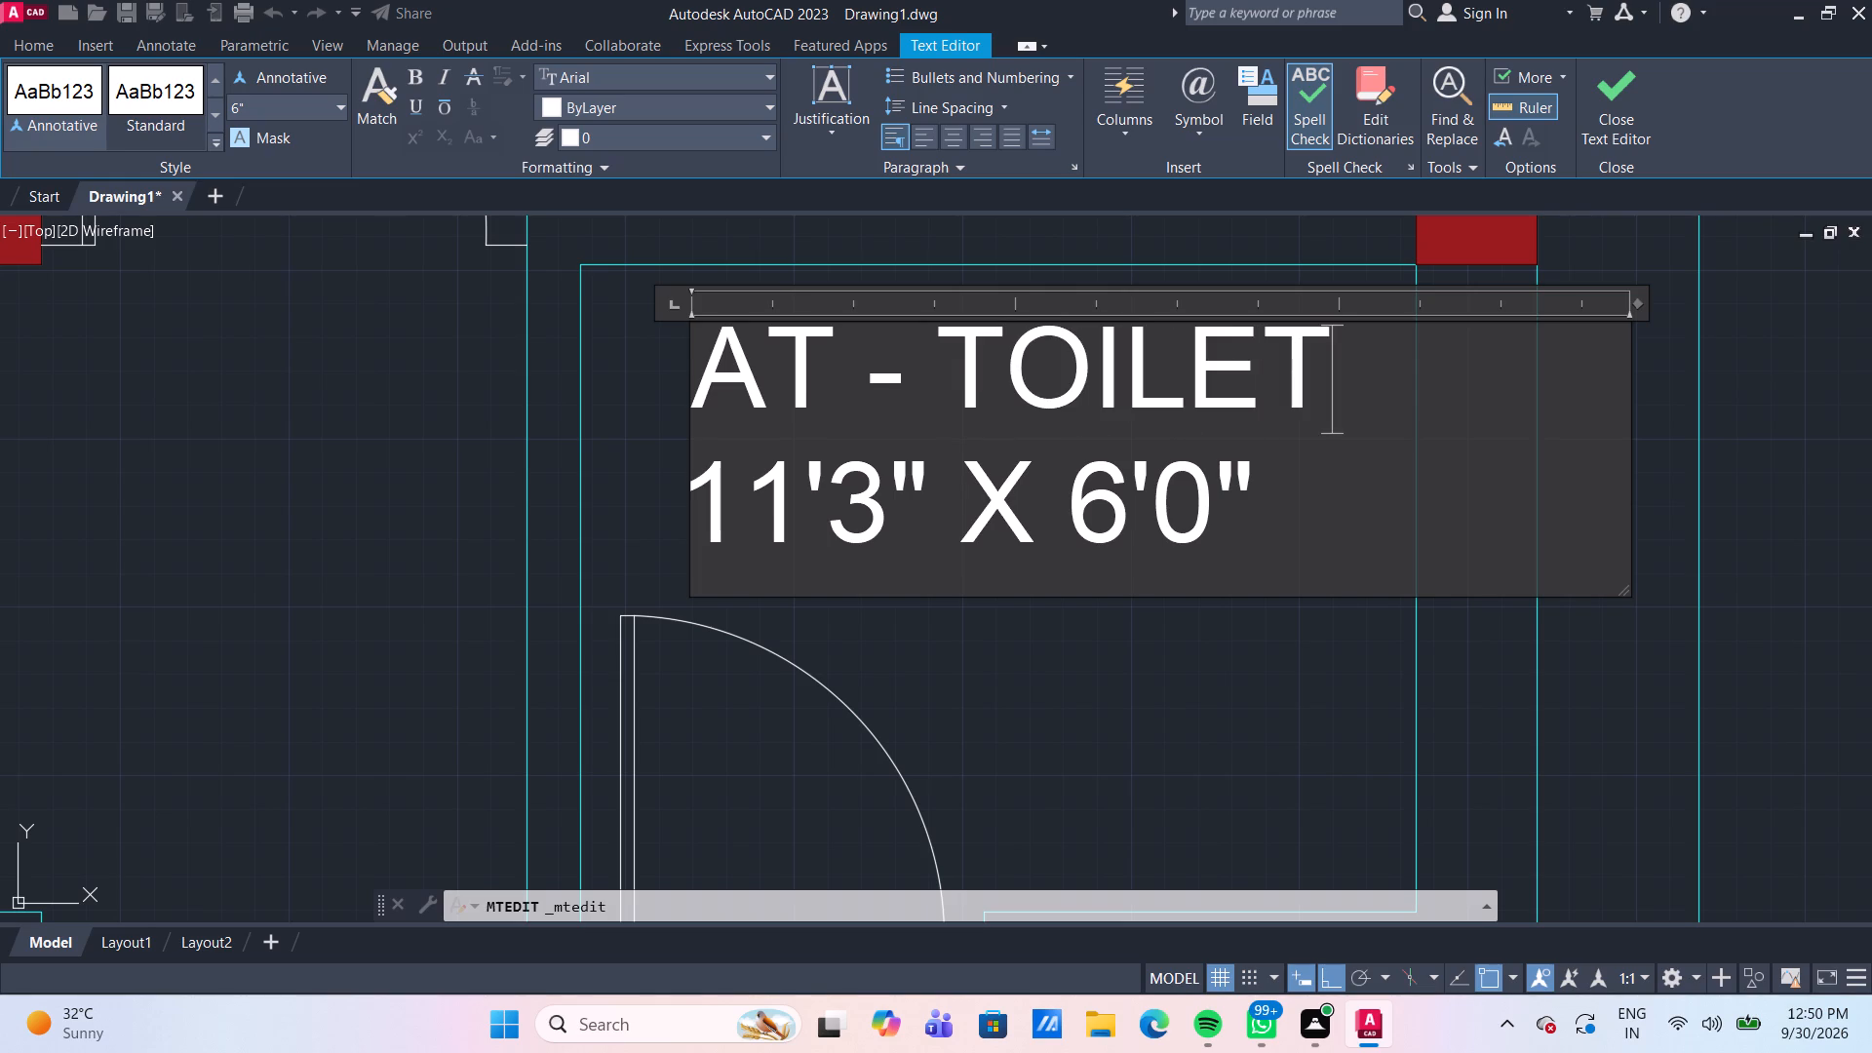
Change the size line under AT - TOILET above the lower bedroom's WB to 5'2" X 4'0" and finish editing.
left_click(854, 522)
left_click(808, 512)
key("BackSpace")
key("BackSpace")
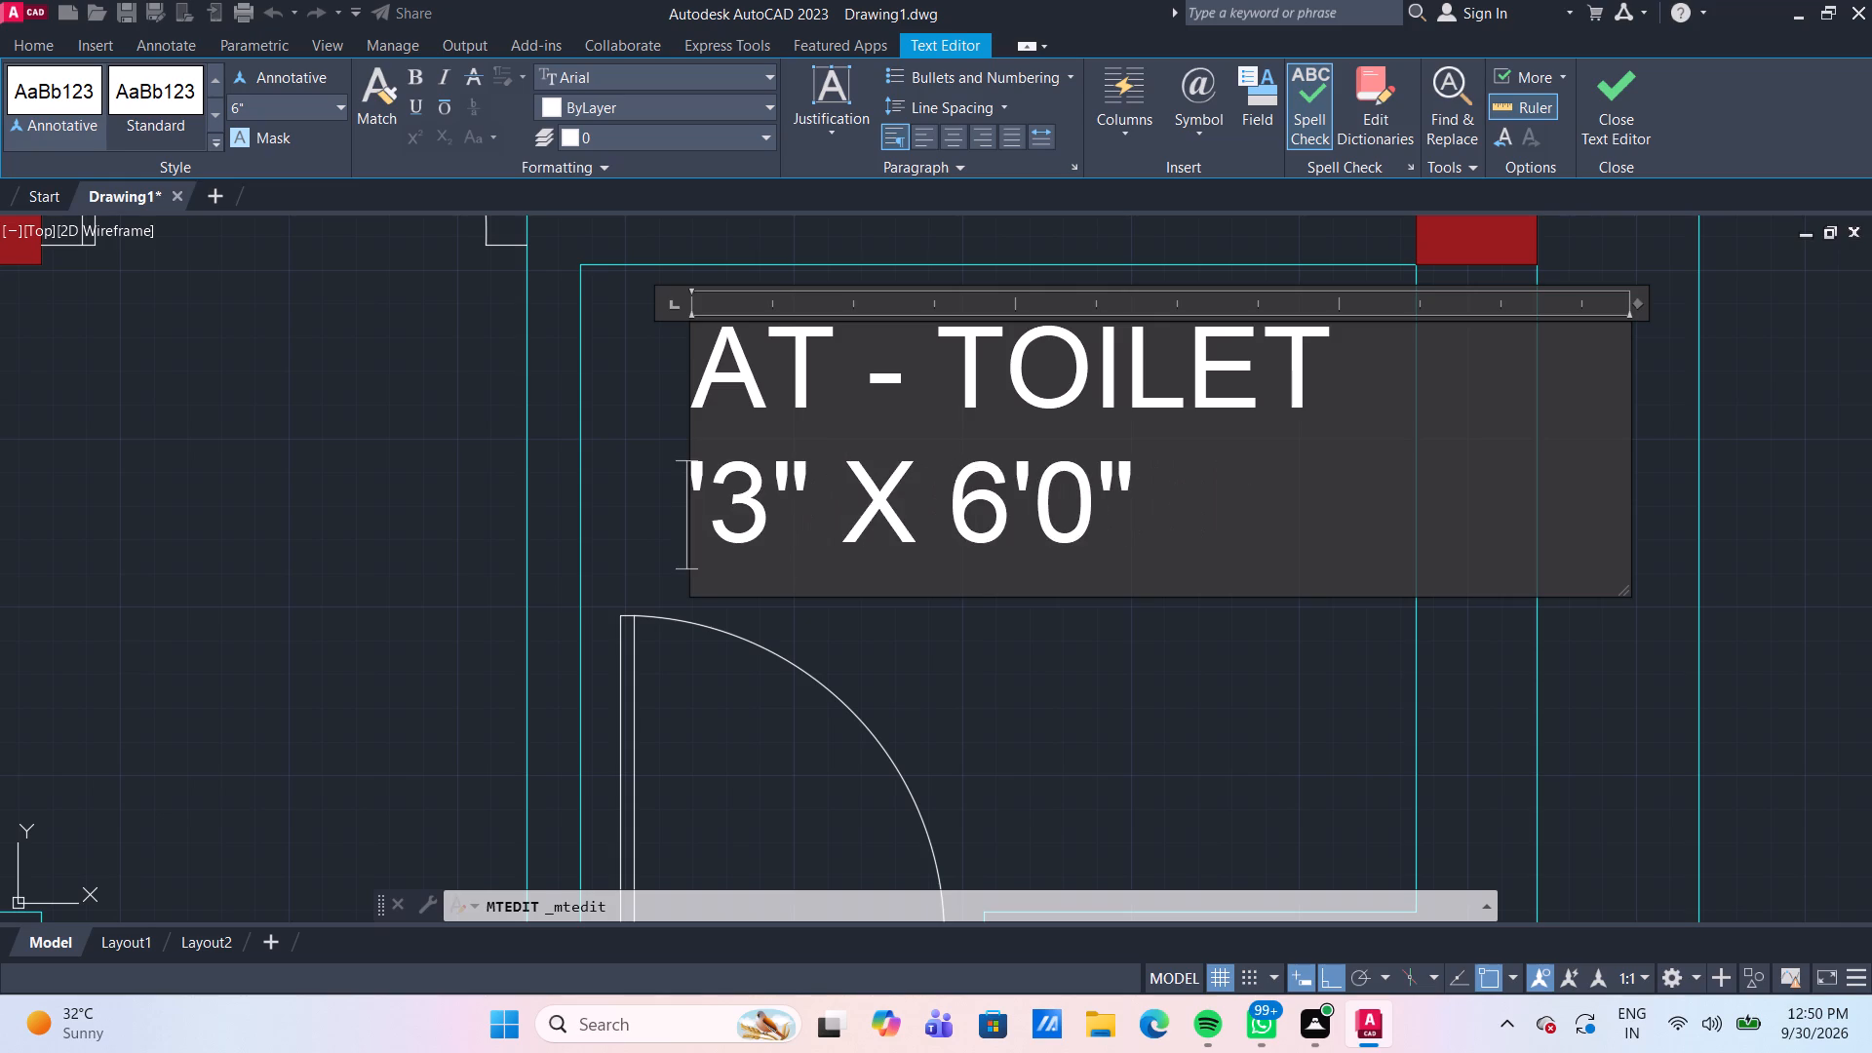
key("5")
key("Right")
key("Right")
key("BackSpace")
key("2")
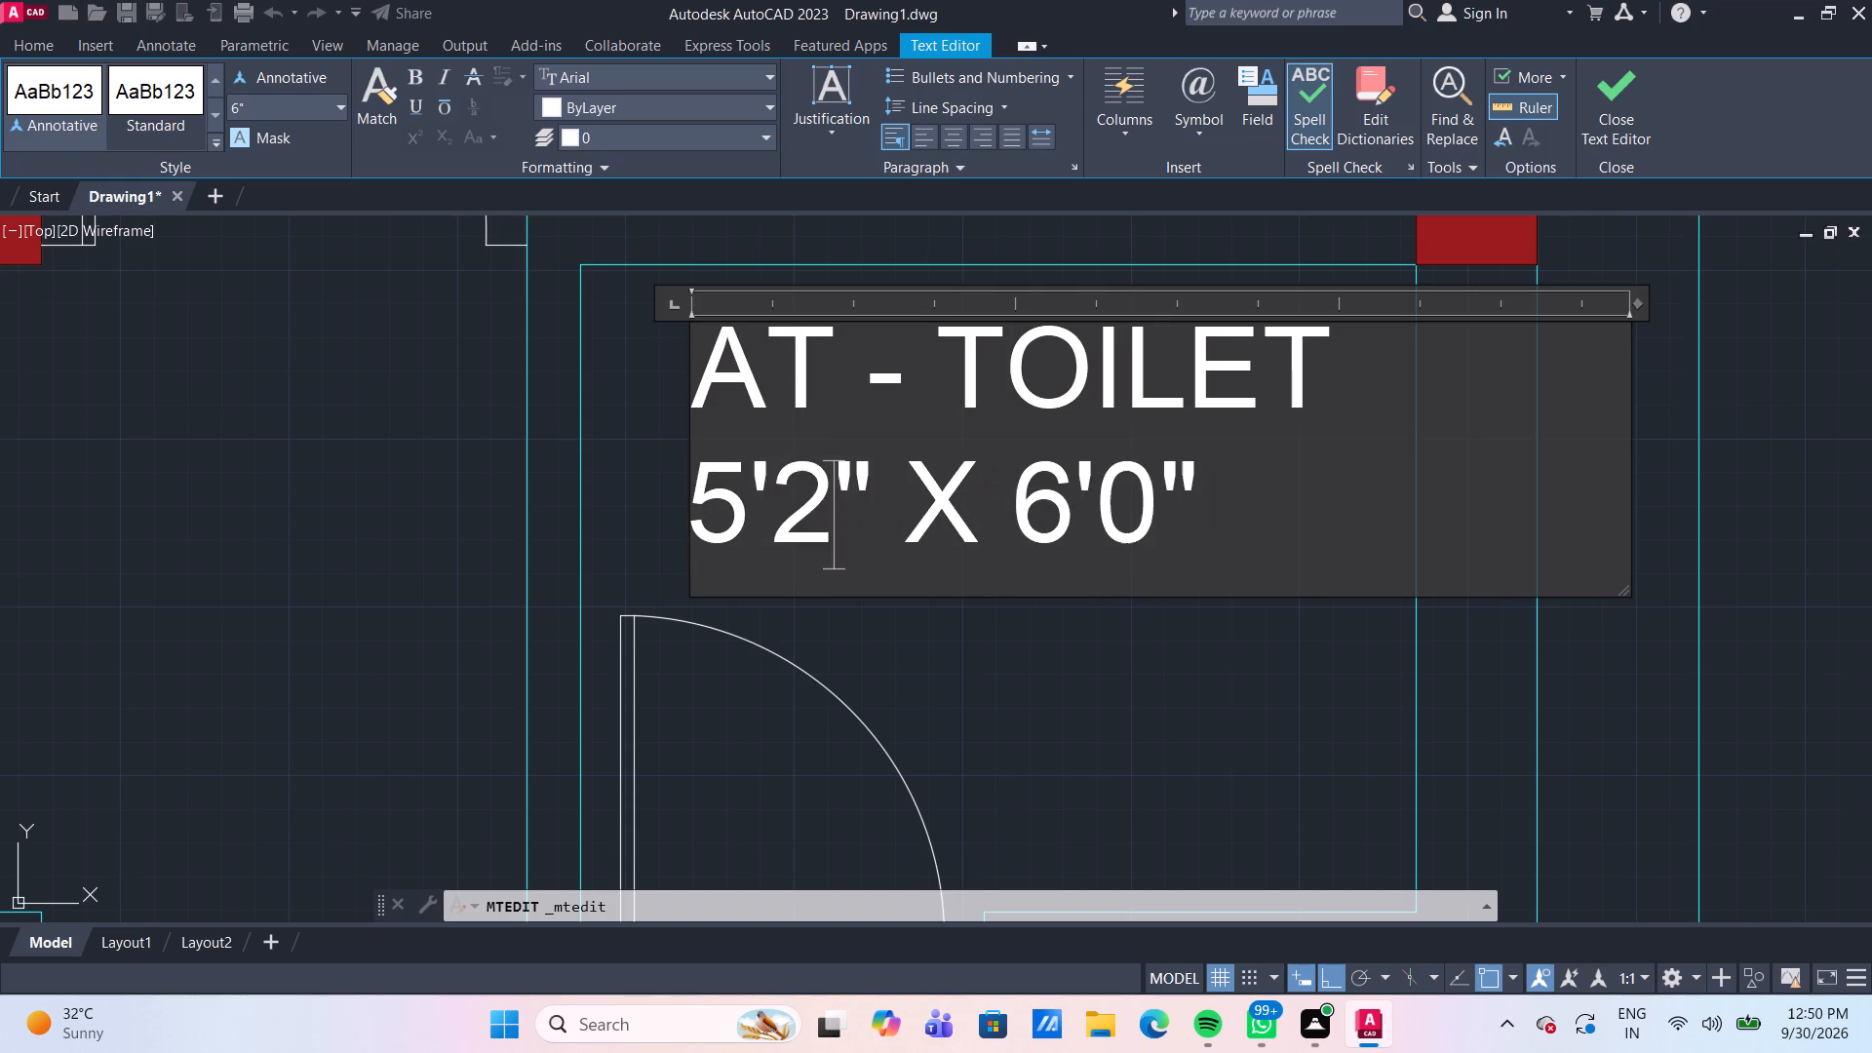
key("Right")
key("Right")
key("Right")
key("Right")
key("Right")
key("BackSpace")
key("4")
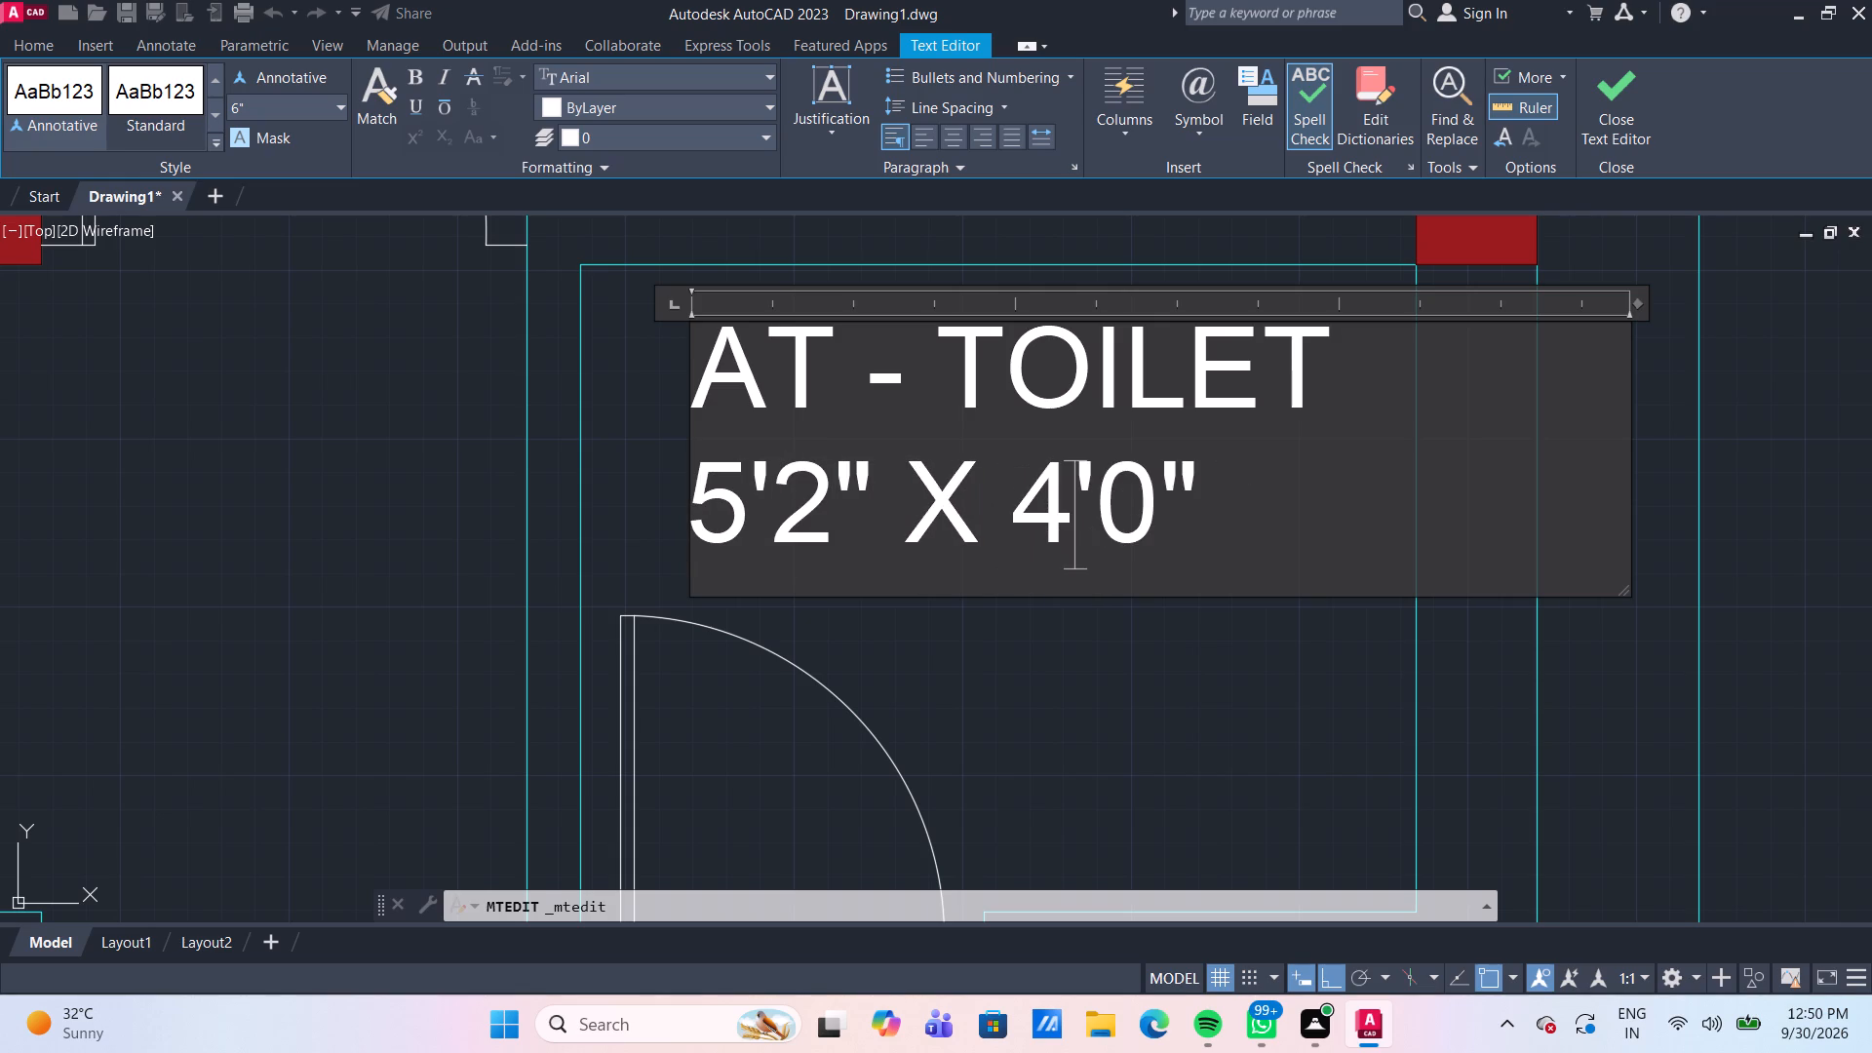
left_click(968, 666)
Replace the name PORTICO with M BEDROOM in the label over the upper bedroom's bed.
scroll(969, 667, "down", 3)
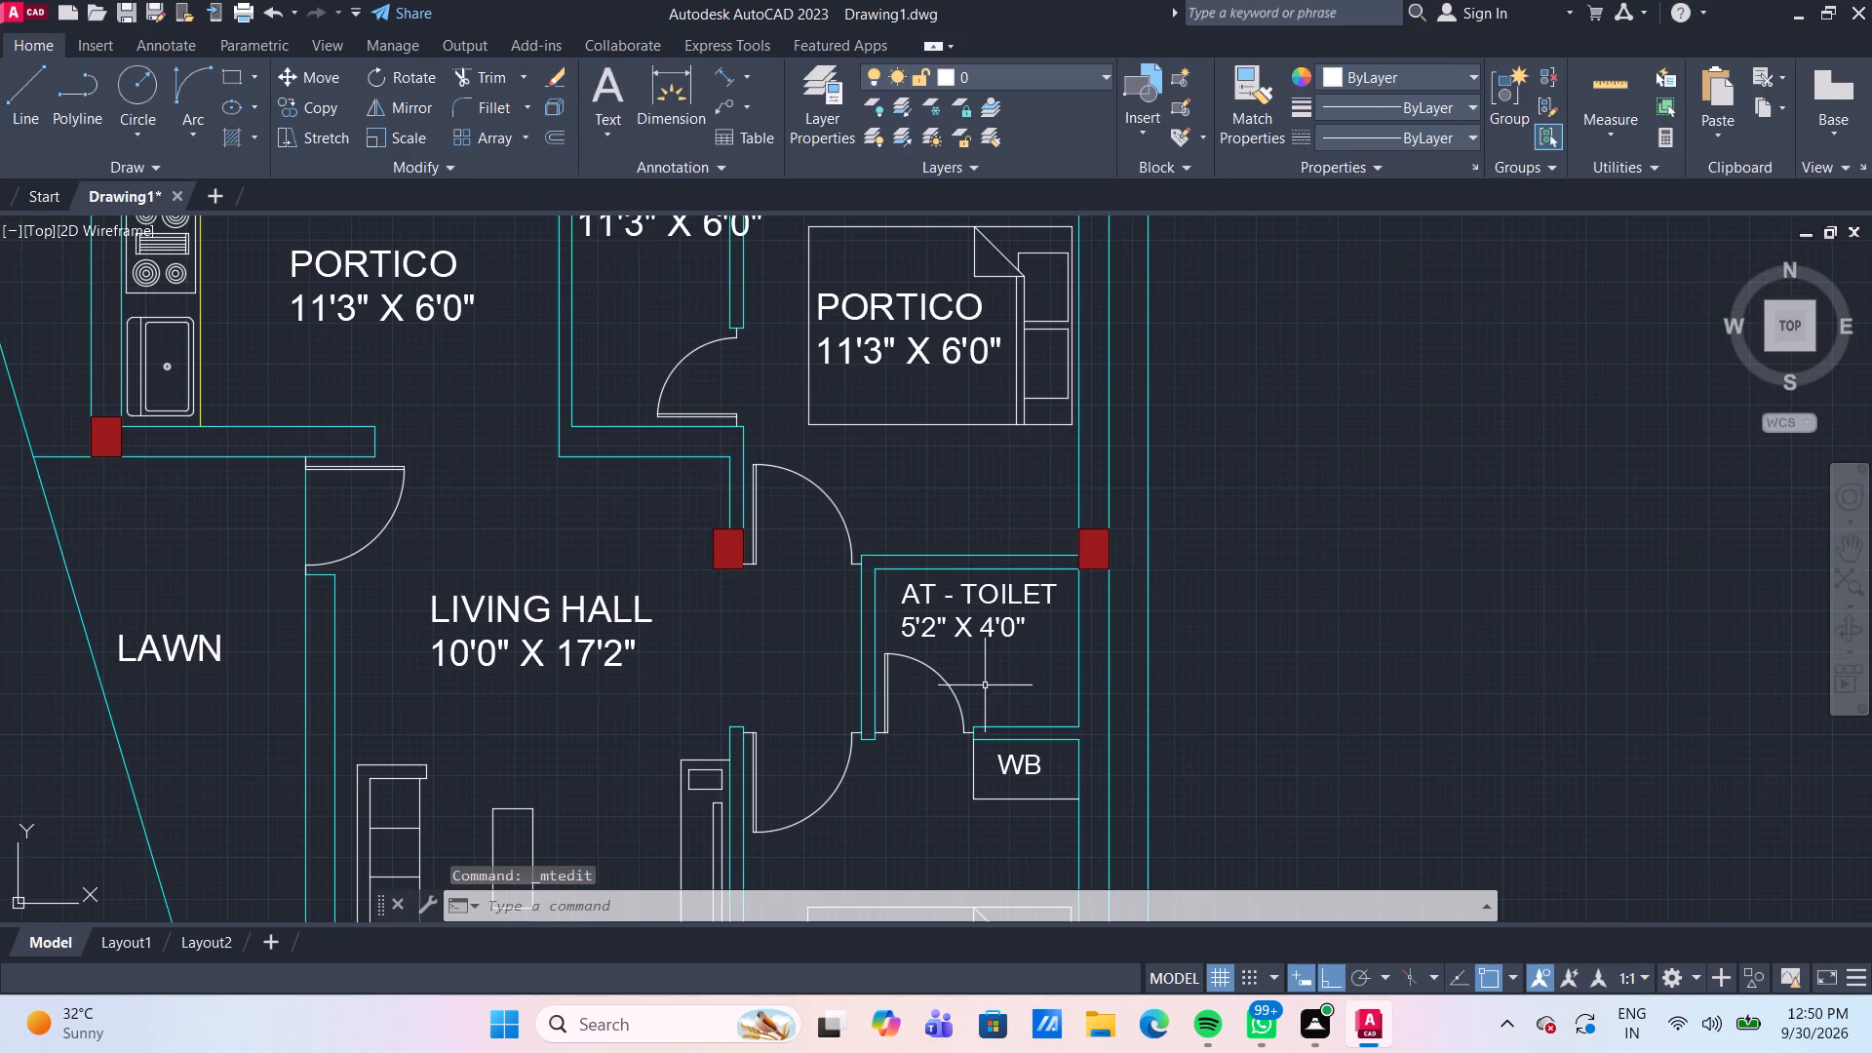
scroll(915, 476, "down", 1)
middle_click_drag(958, 497, 935, 585)
scroll(915, 490, "up", 1)
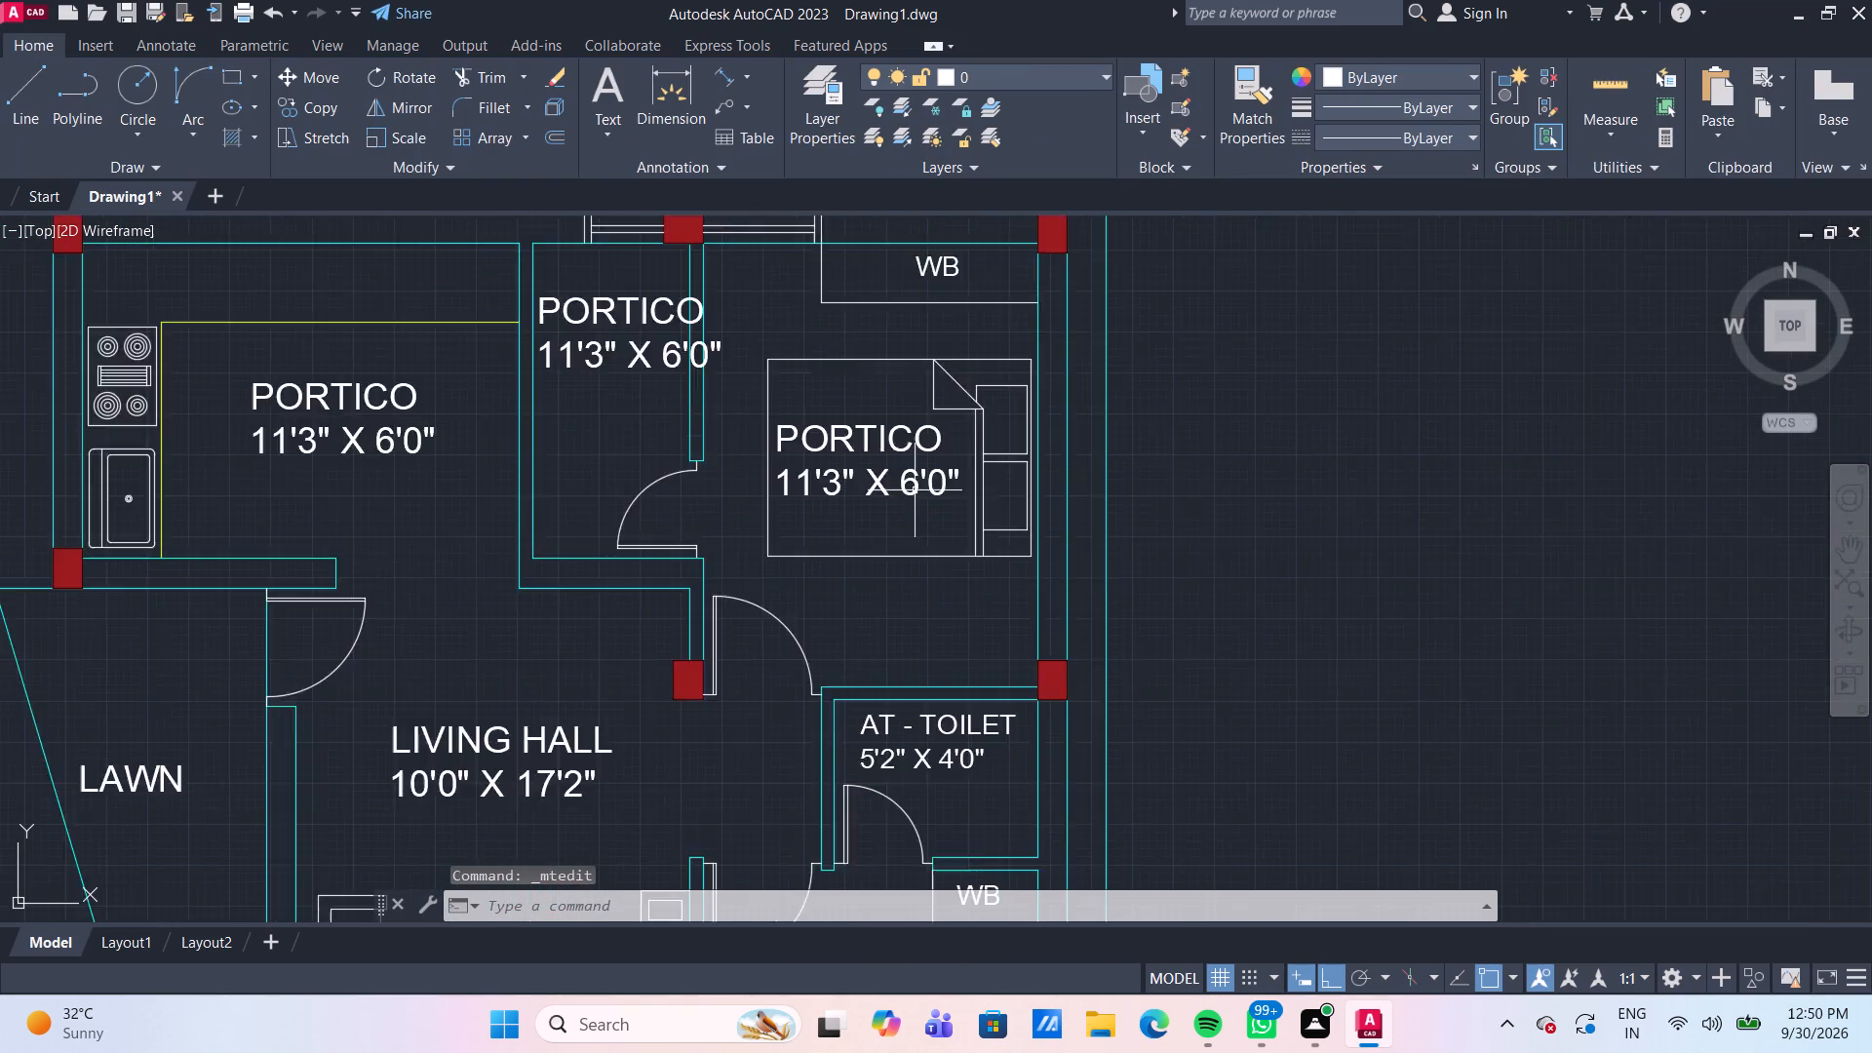
scroll(915, 490, "up", 2)
scroll(918, 350, "down", 1)
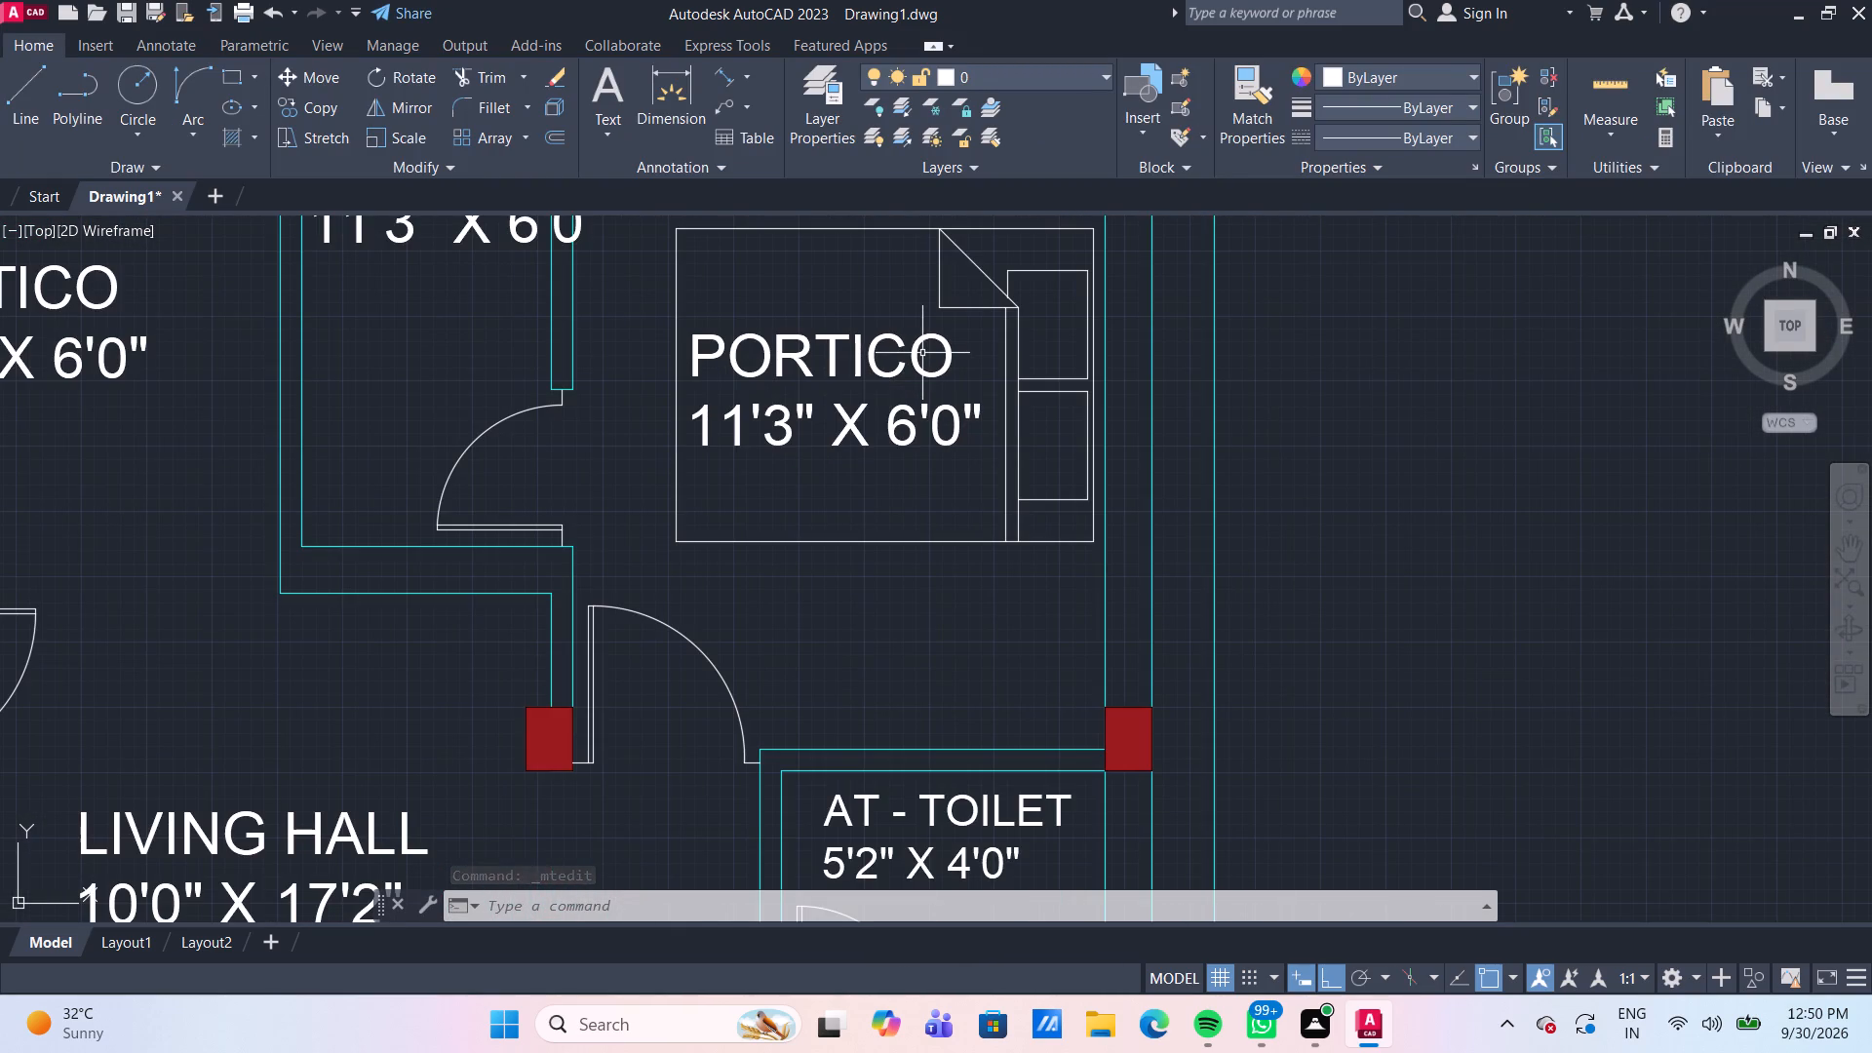
double_click(922, 353)
double_click(919, 352)
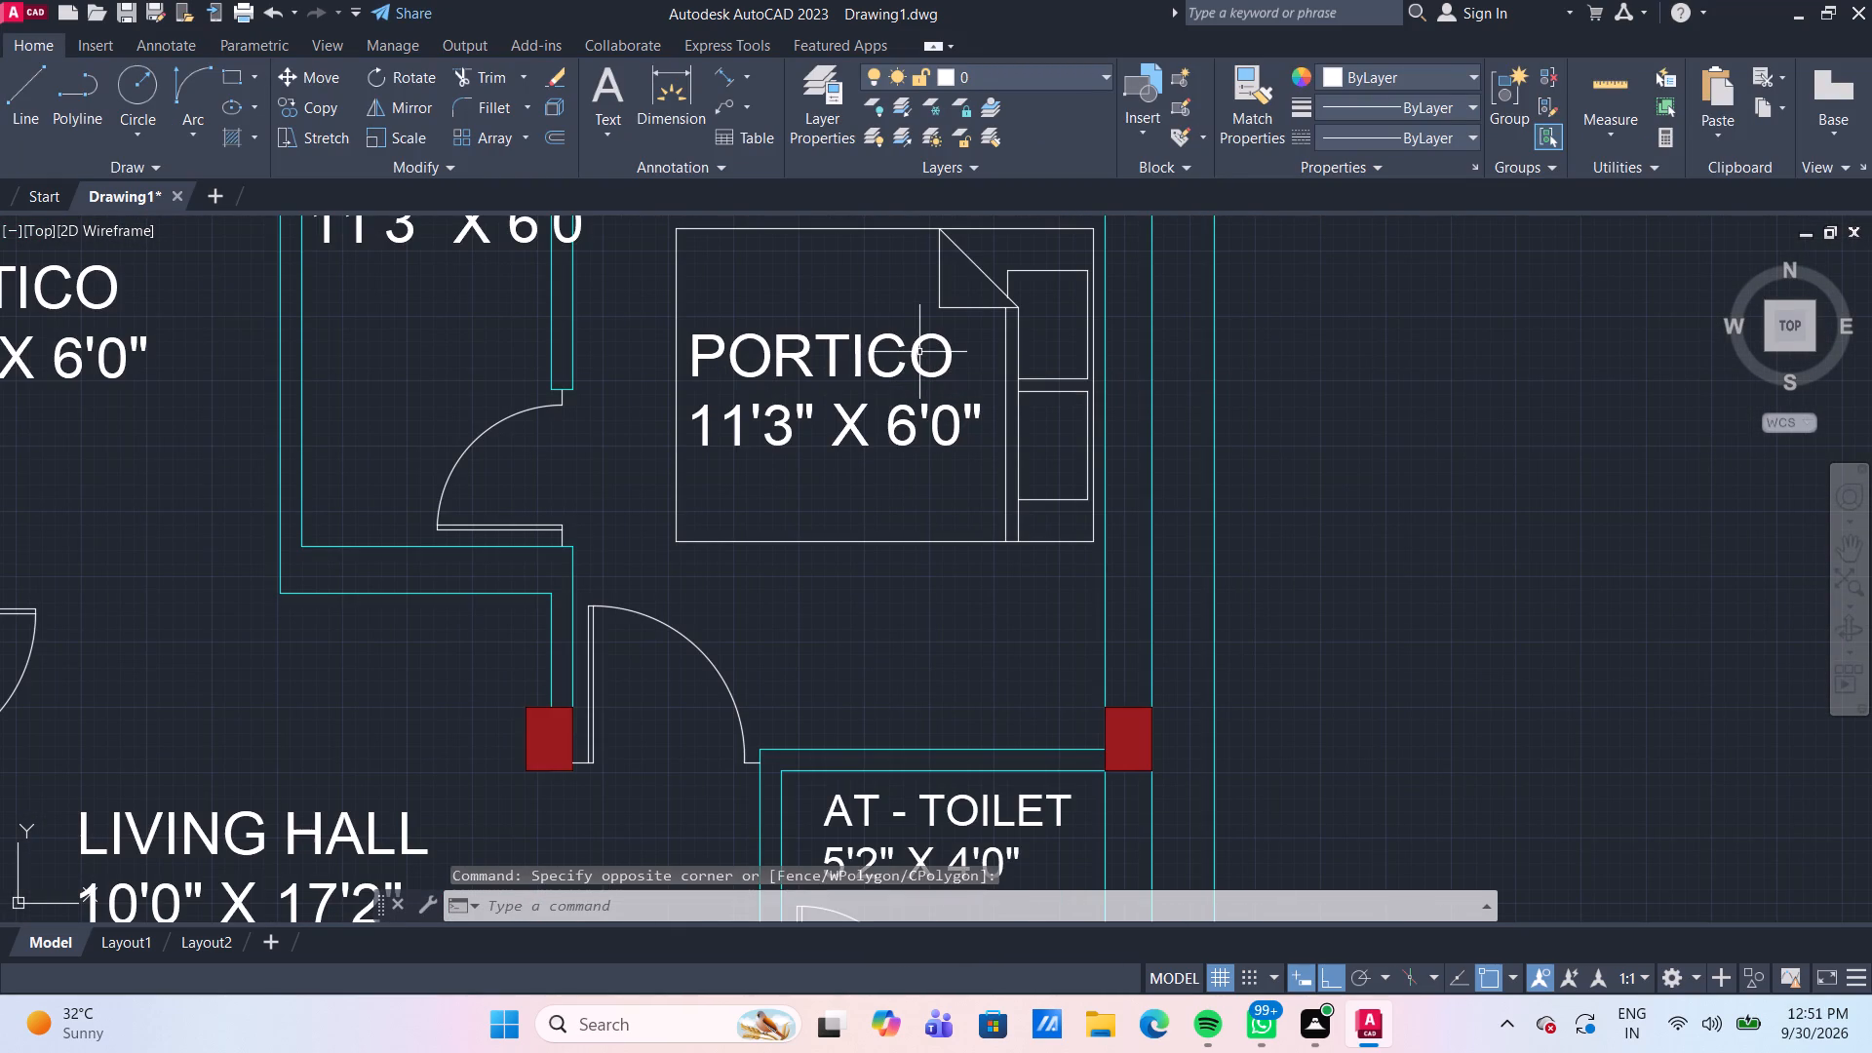
scroll(963, 366, "down", 1)
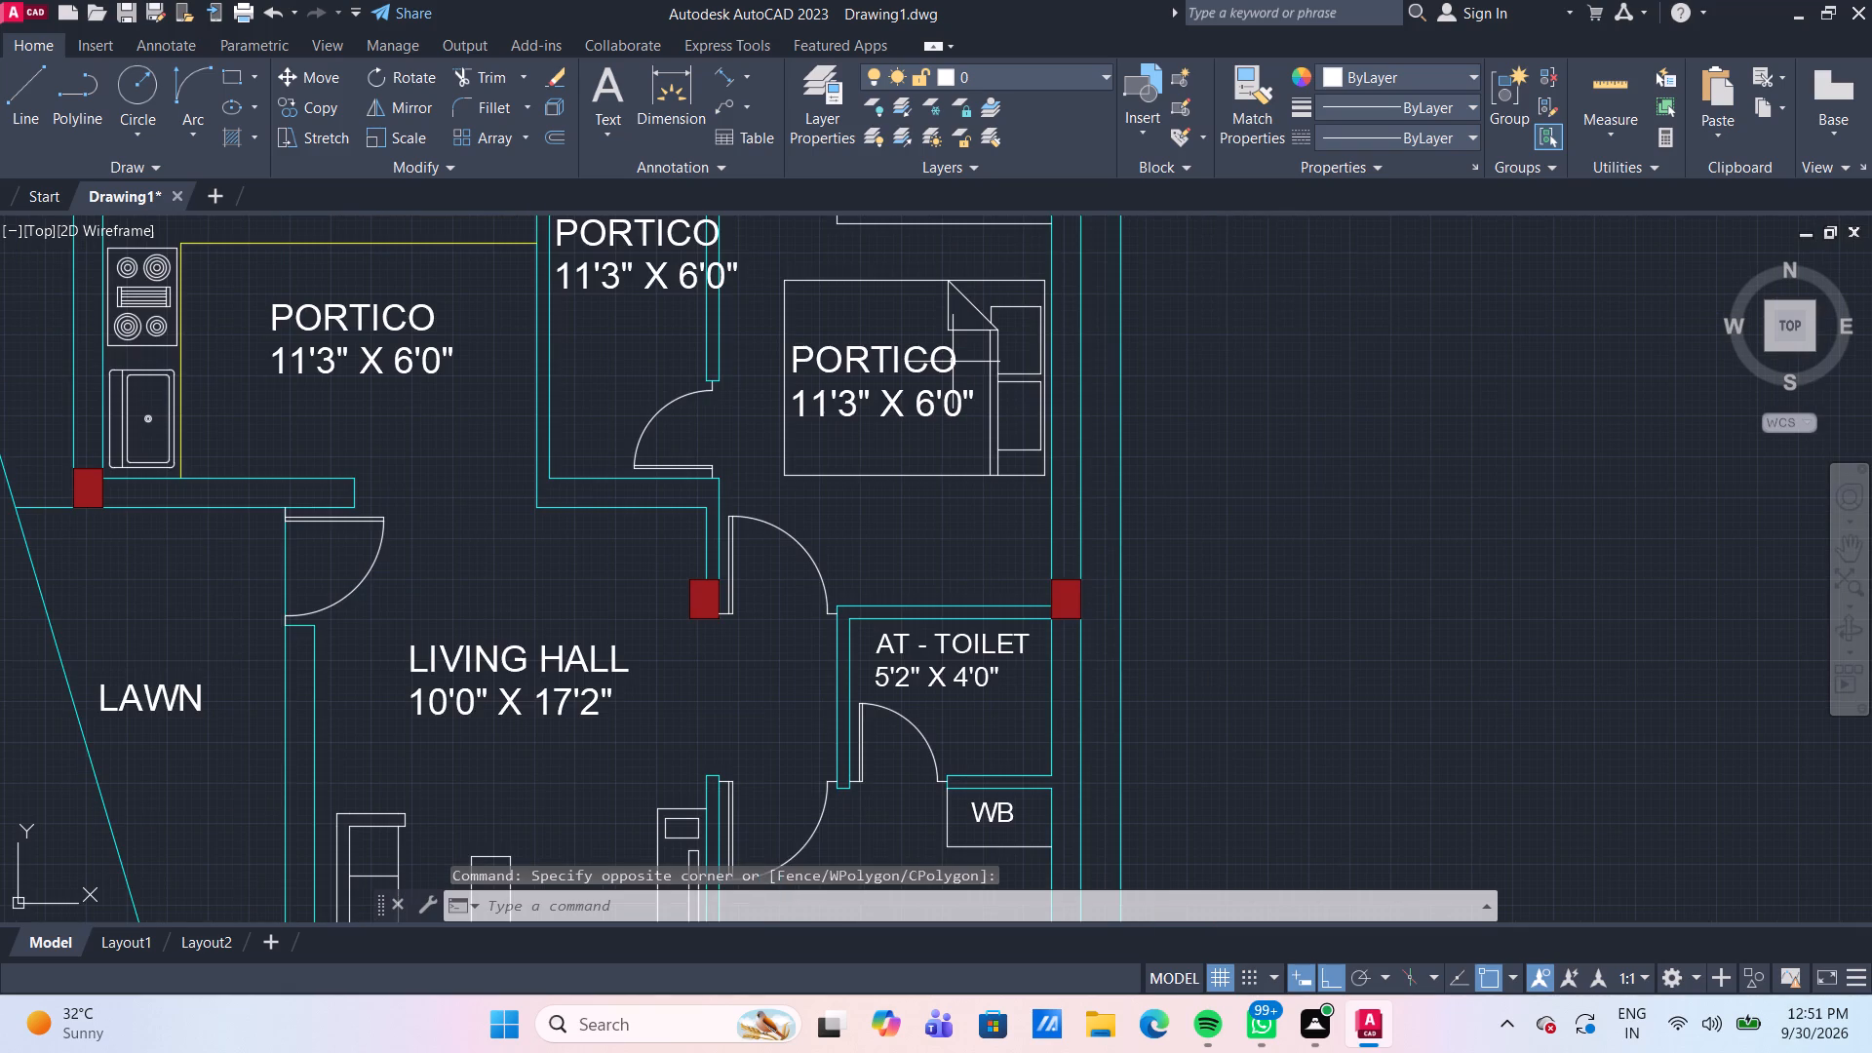
double_click(953, 362)
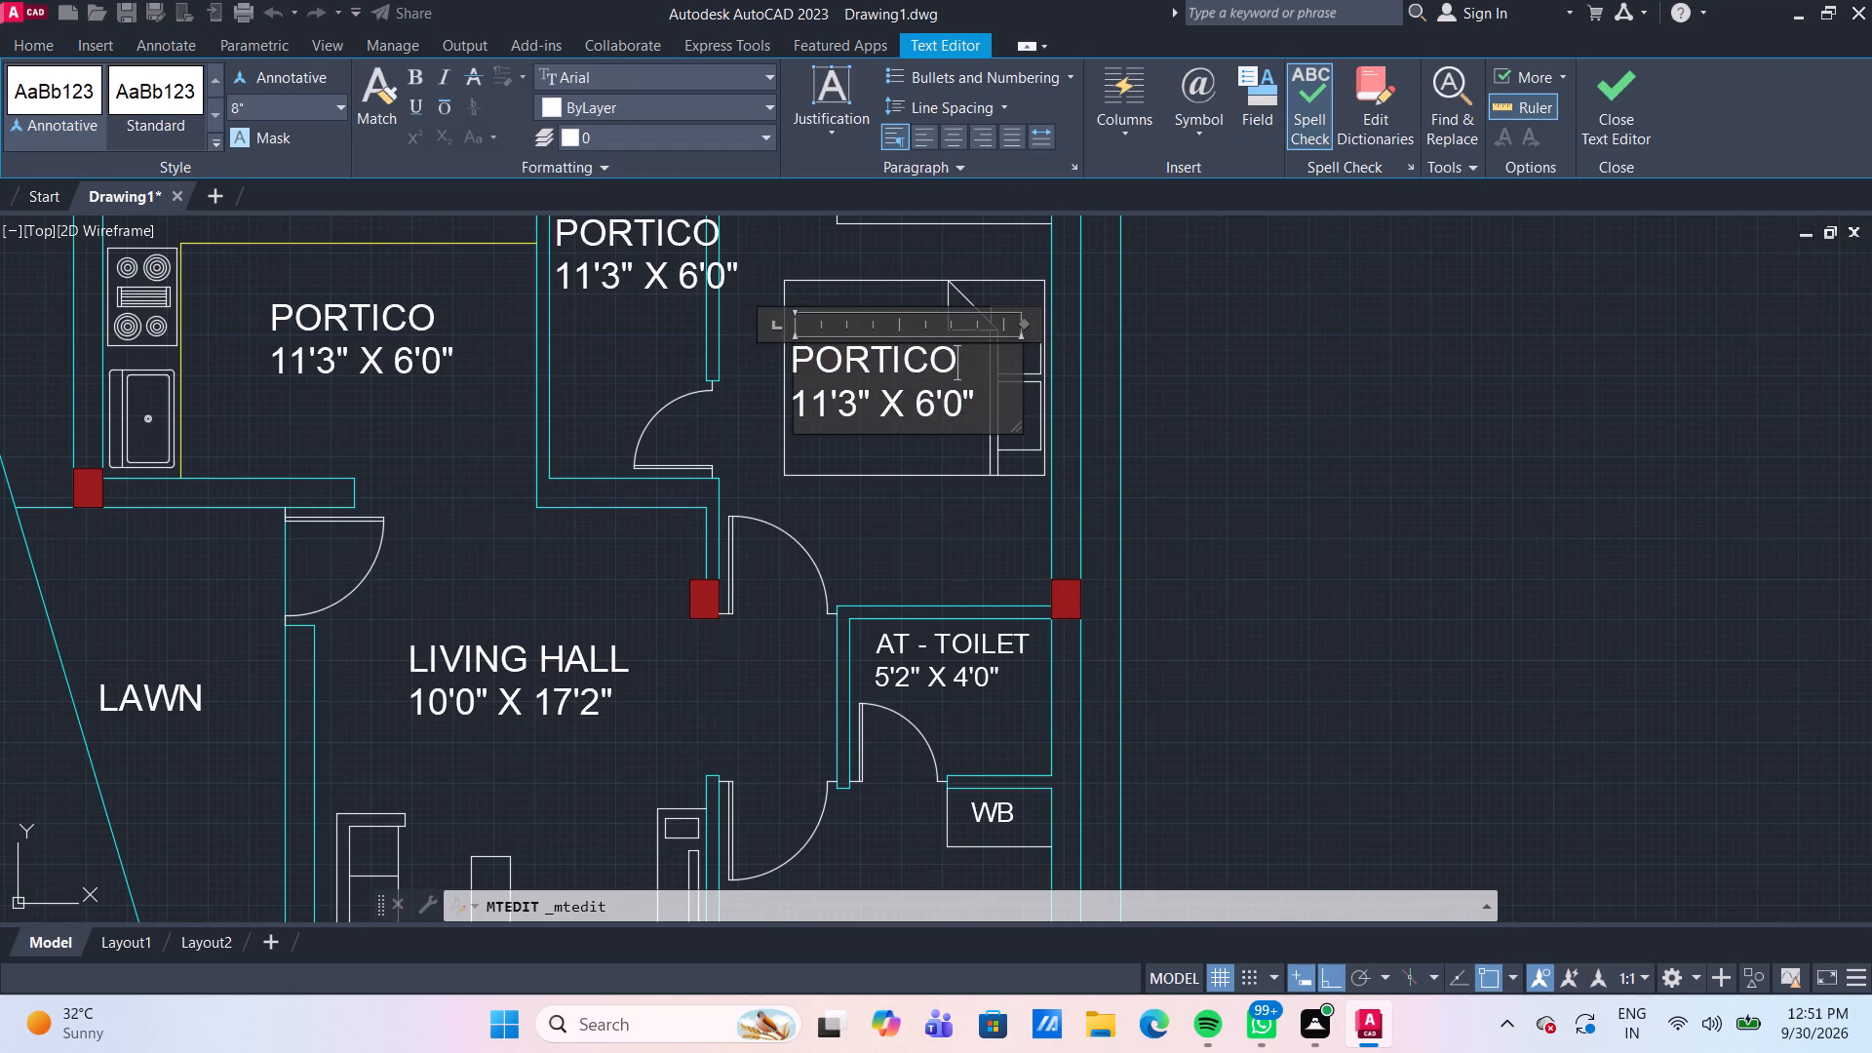
key("BackSpace")
key("BackSpace")
key("BackSpace")
key("BackSpace")
key("BackSpace")
key("BackSpace")
key("BackSpace")
key("BackSpace")
key("BackSpace")
key("BackSpace")
key("BackSpace")
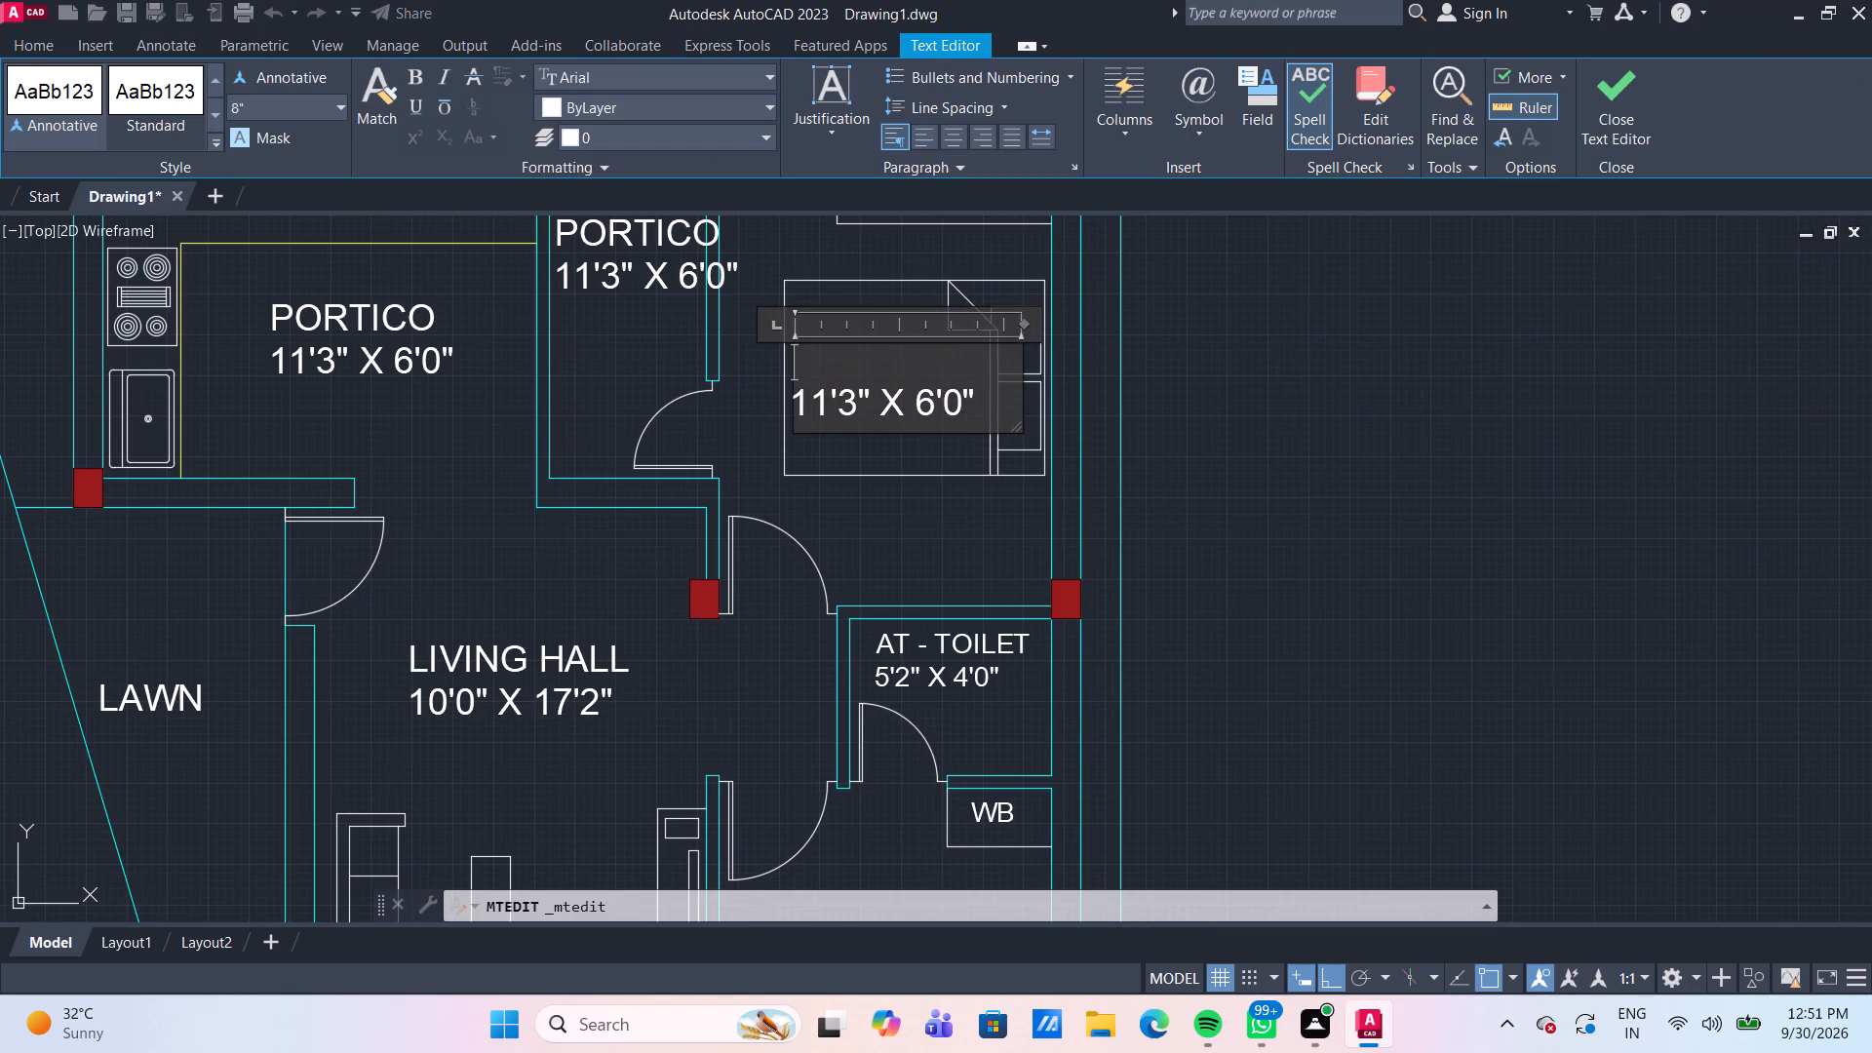
type("M BEDROOM")
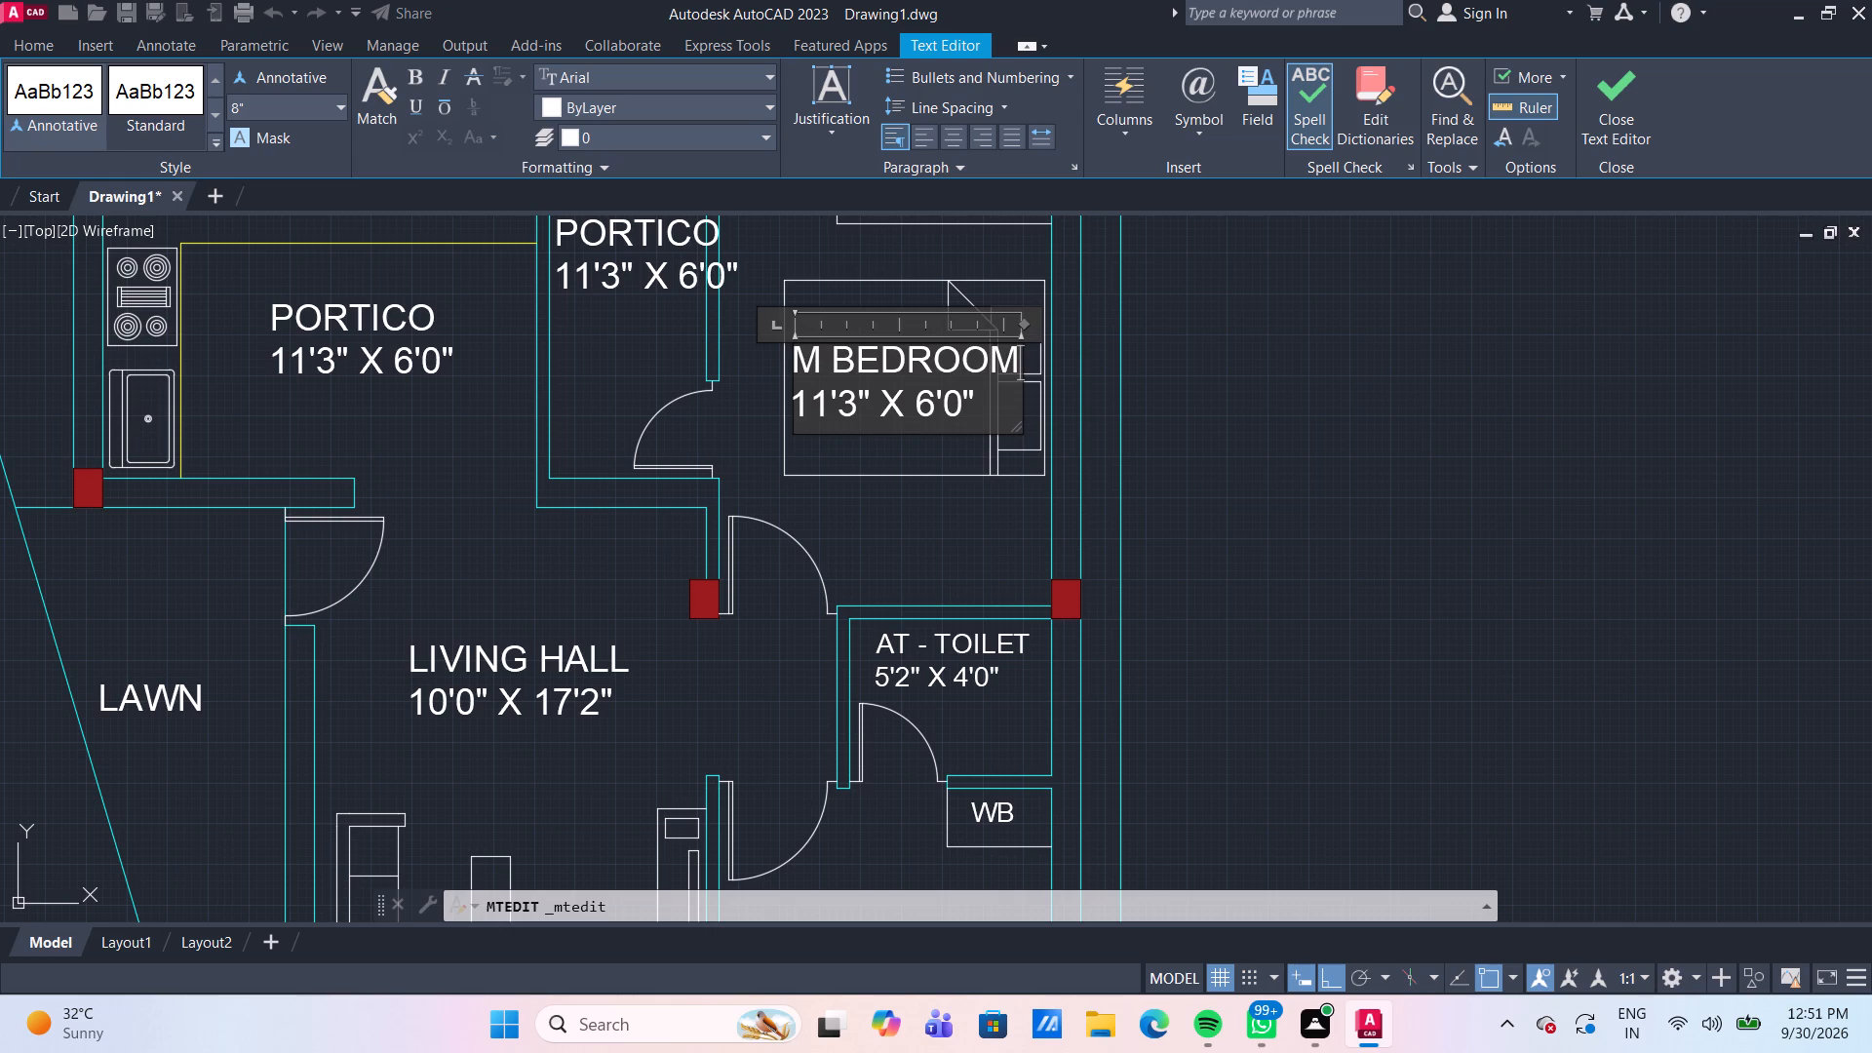
Change the size line under M BEDROOM to 8'6" X 11'3" and finish editing the label.
left_click(855, 412)
key("BackSpace")
key("BackSpace")
key("BackSpace")
key("BackSpace")
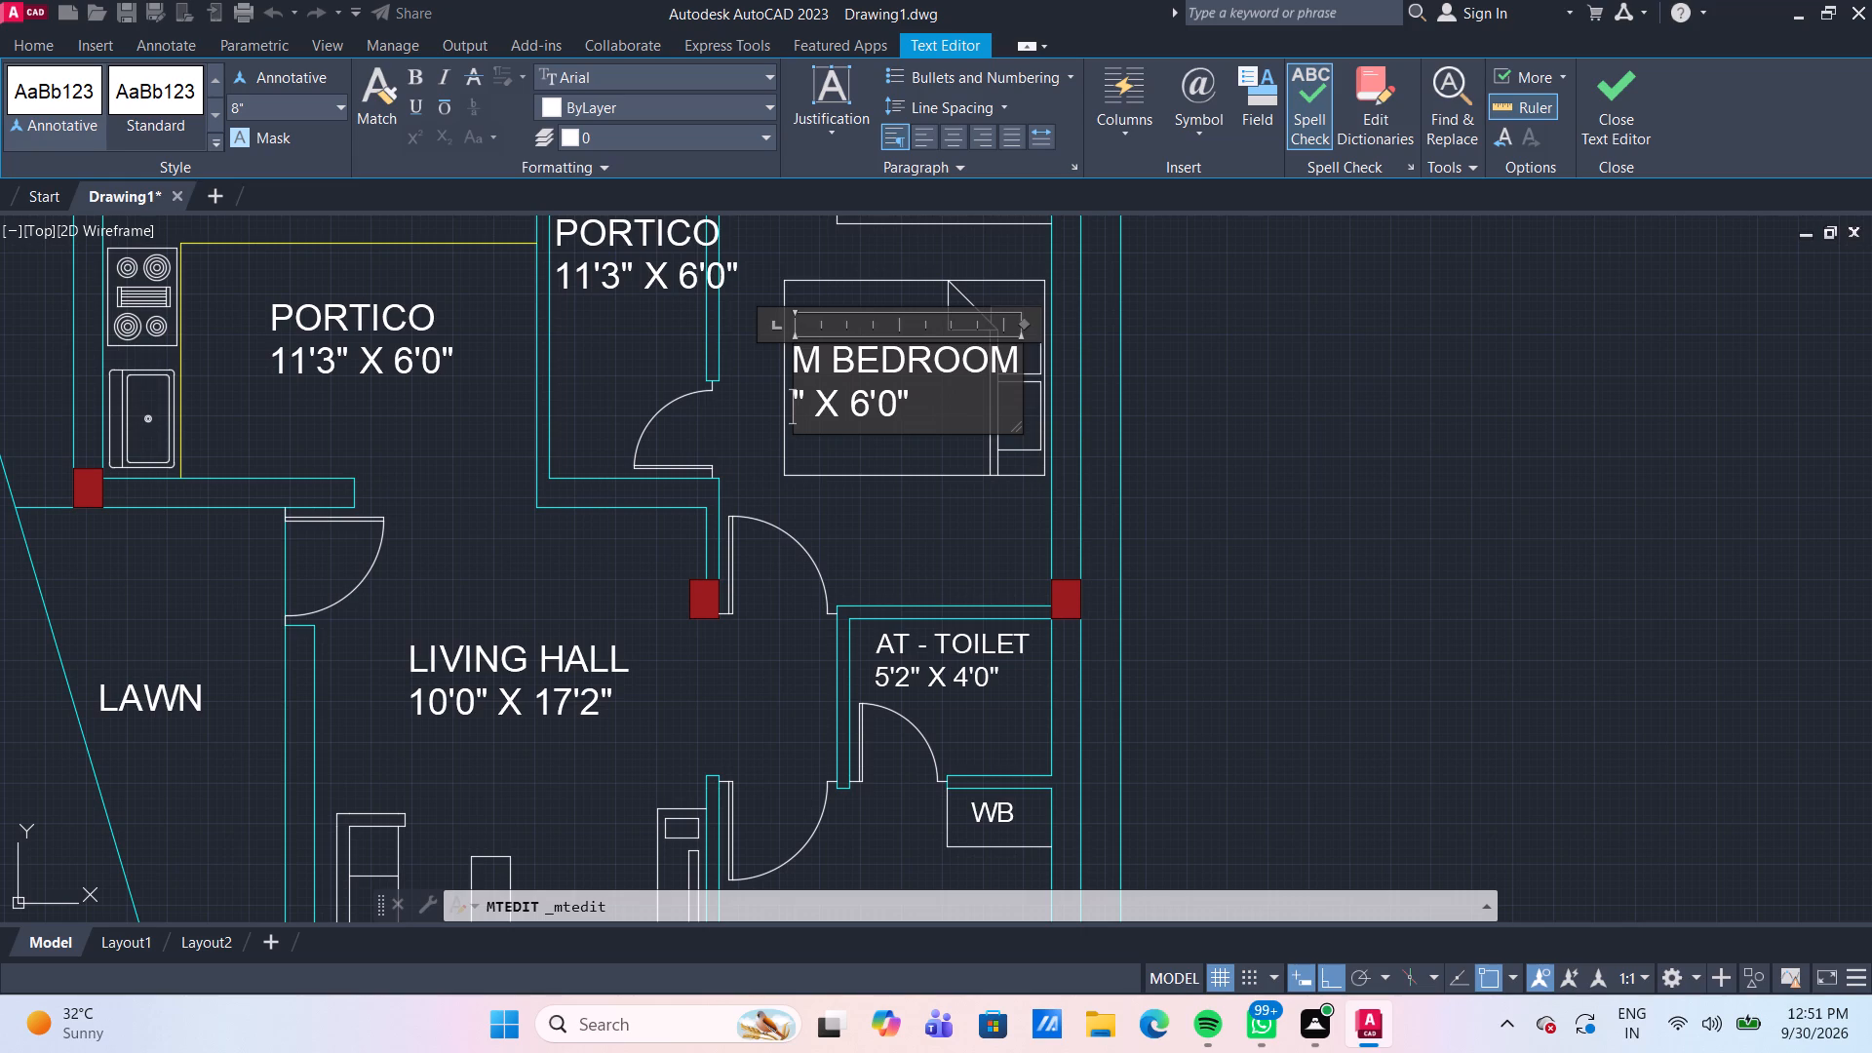
type("8'6")
key("Right")
key("Right")
key("Right")
key("Right")
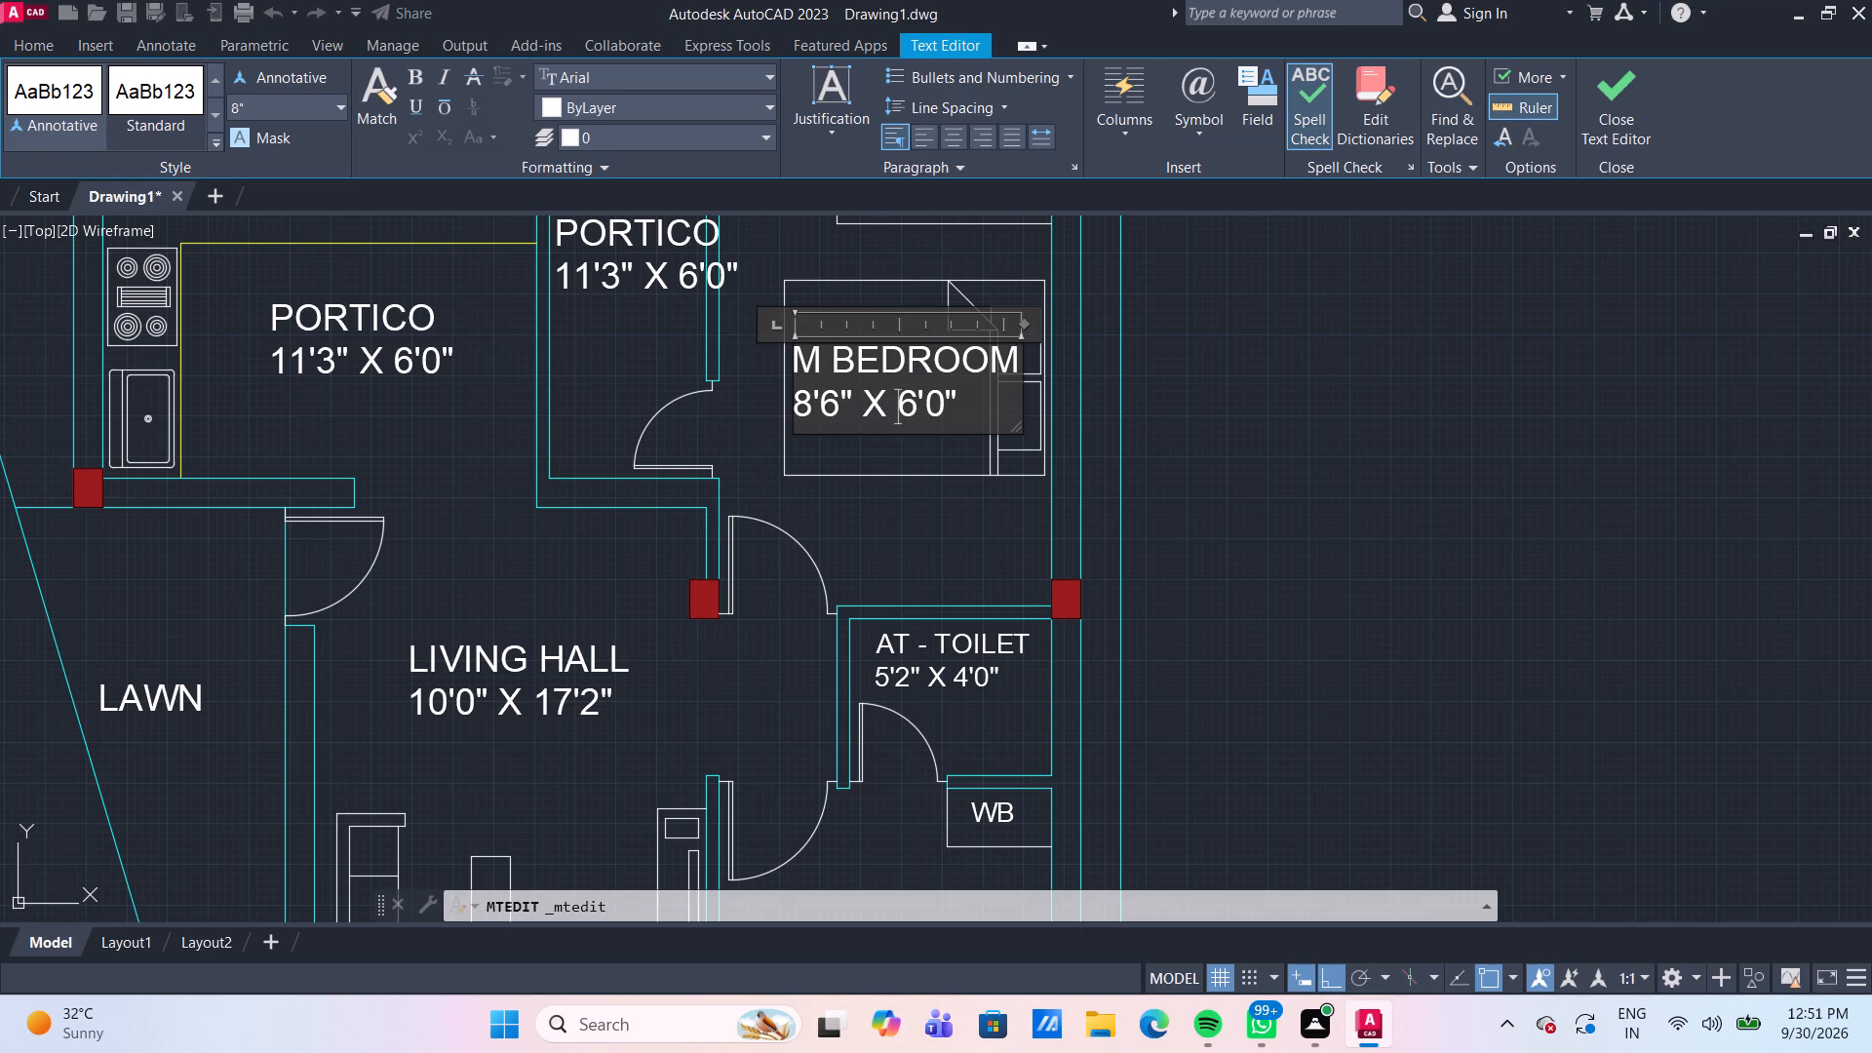
key("Right")
key("BackSpace")
type("11")
key("Right")
key("Right")
key("BackSpace")
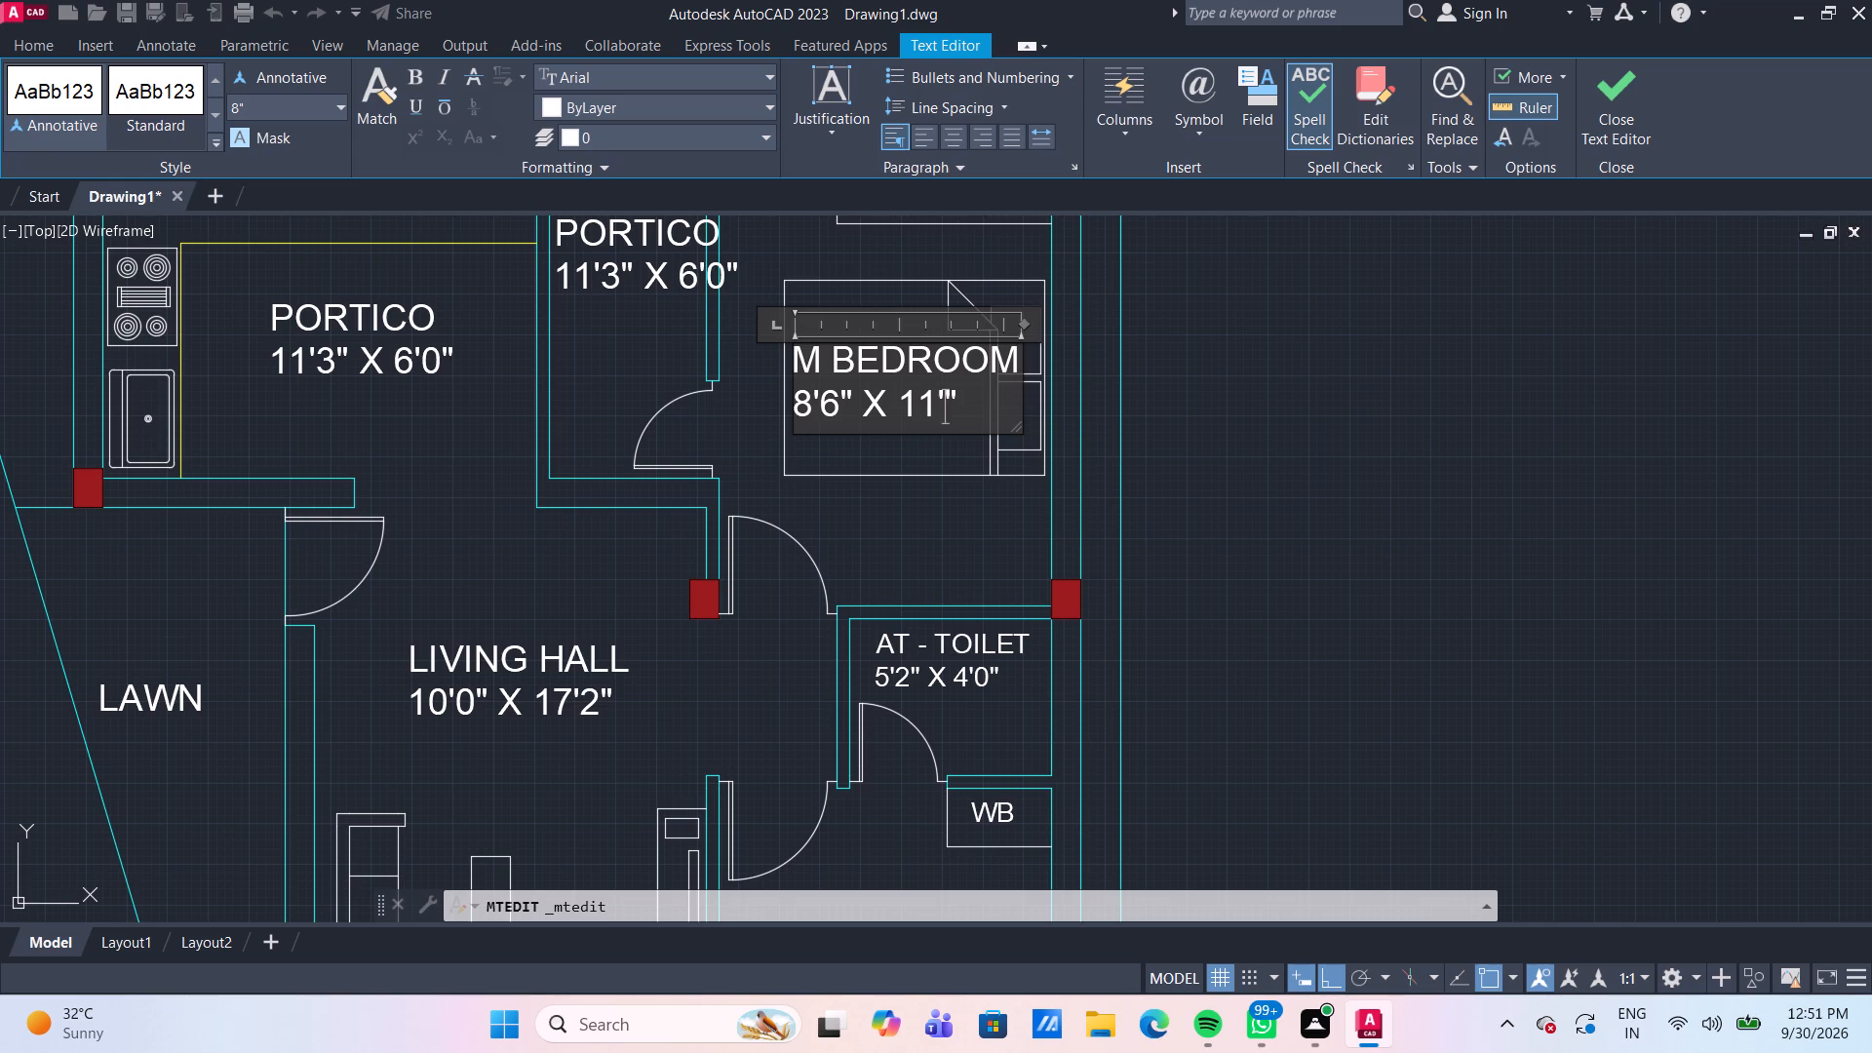
key("3")
left_click(877, 506)
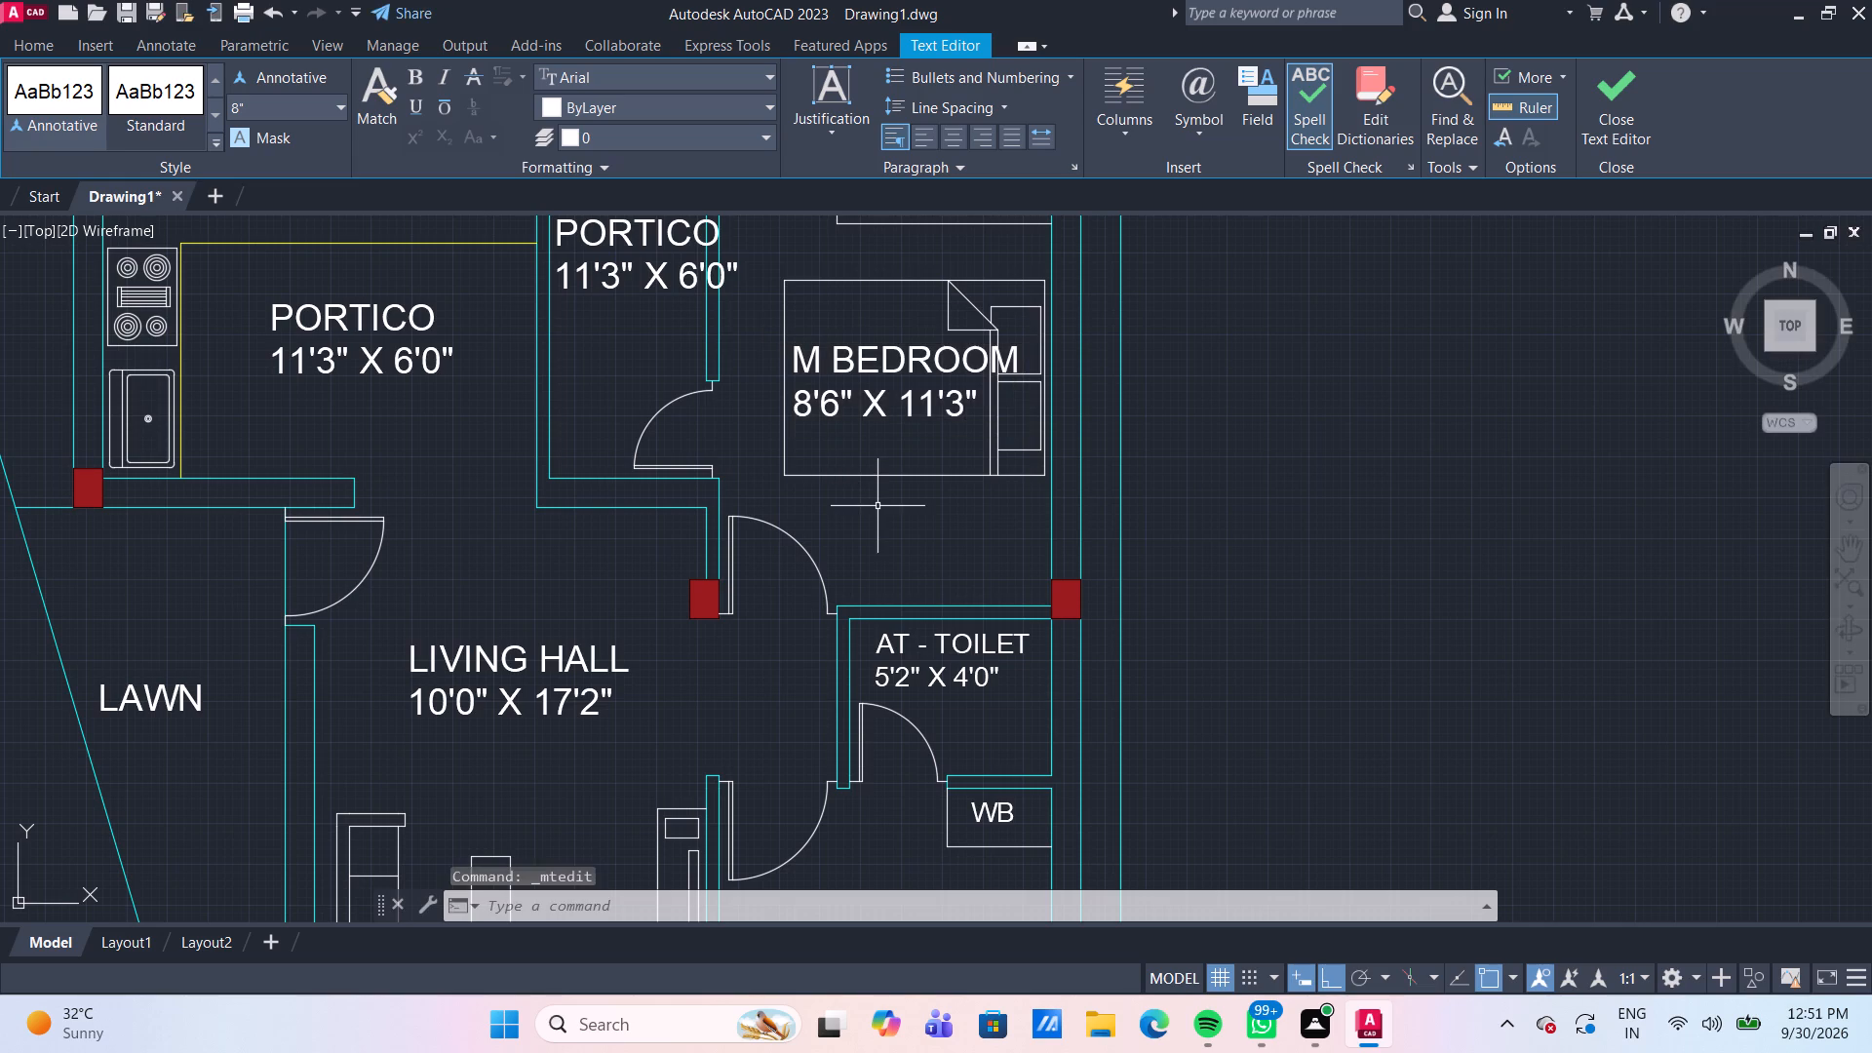
Set the text height of the portico label in the narrow room between kitchen and M BEDROOM to 6".
middle_click_drag(609, 335, 658, 408)
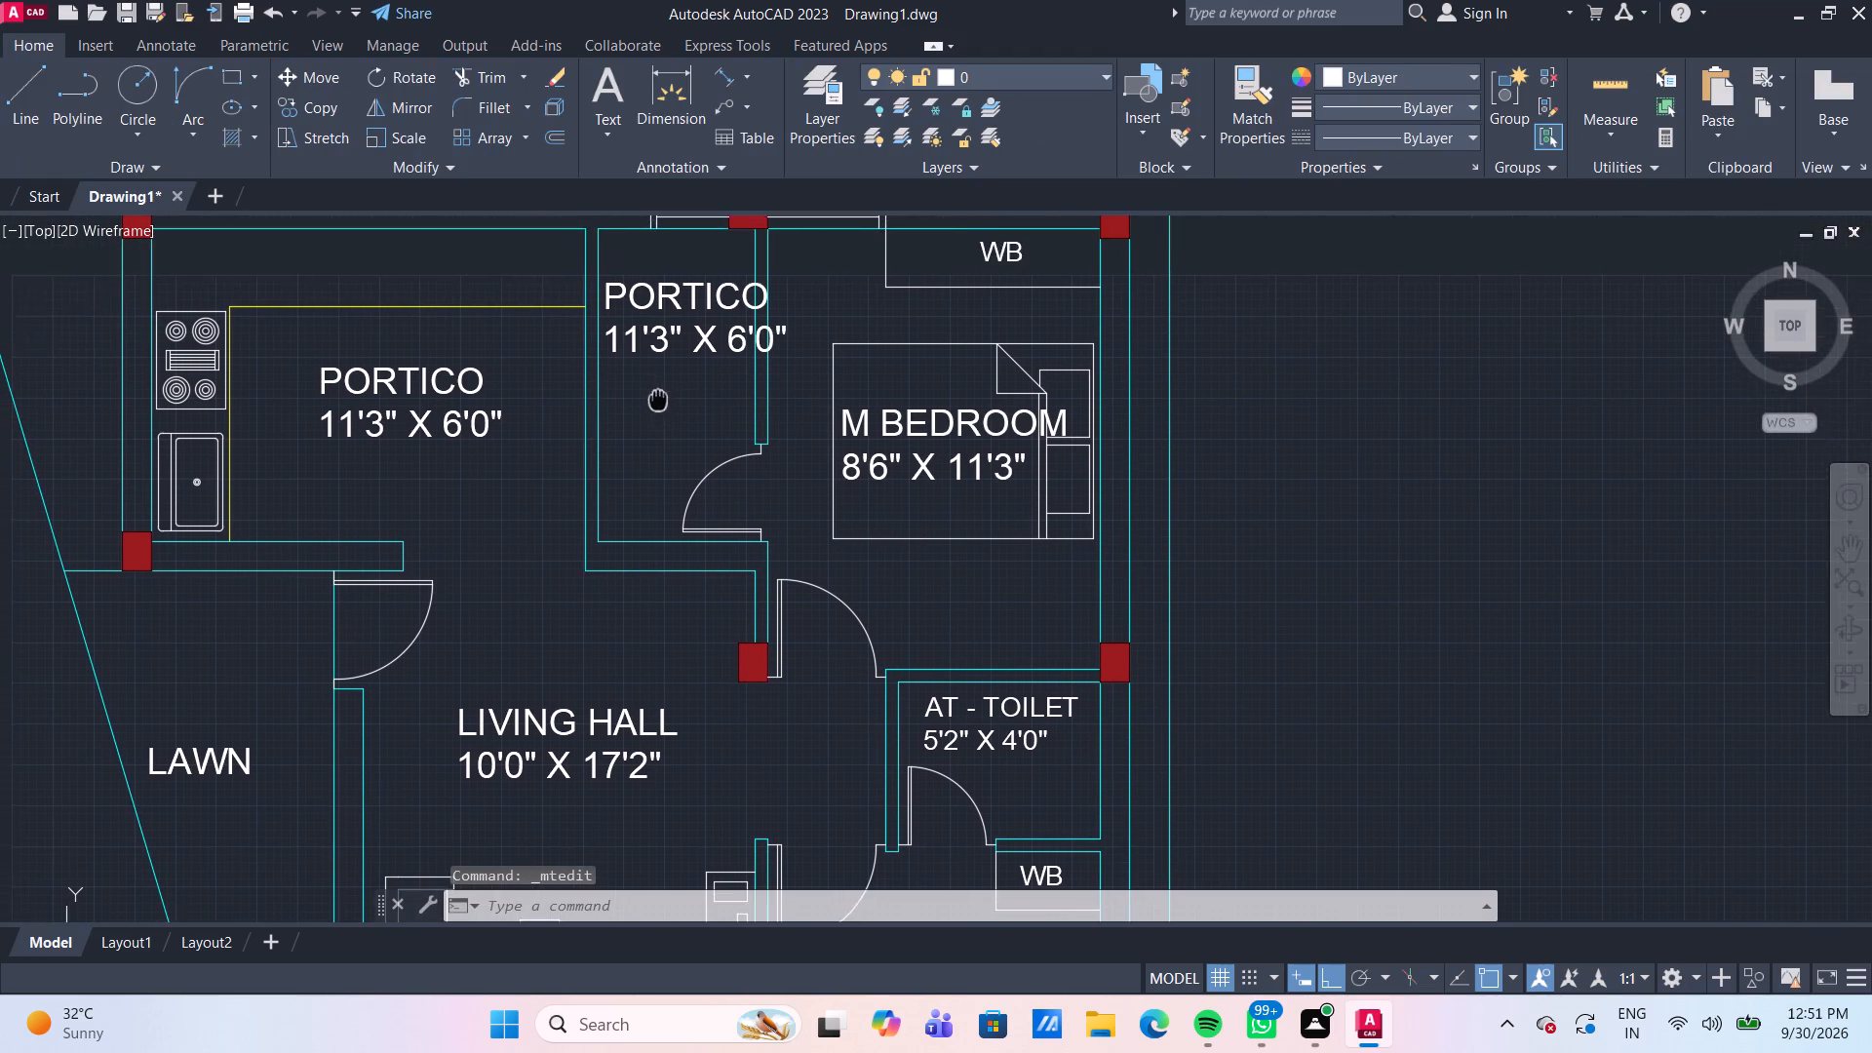
left_click(652, 343)
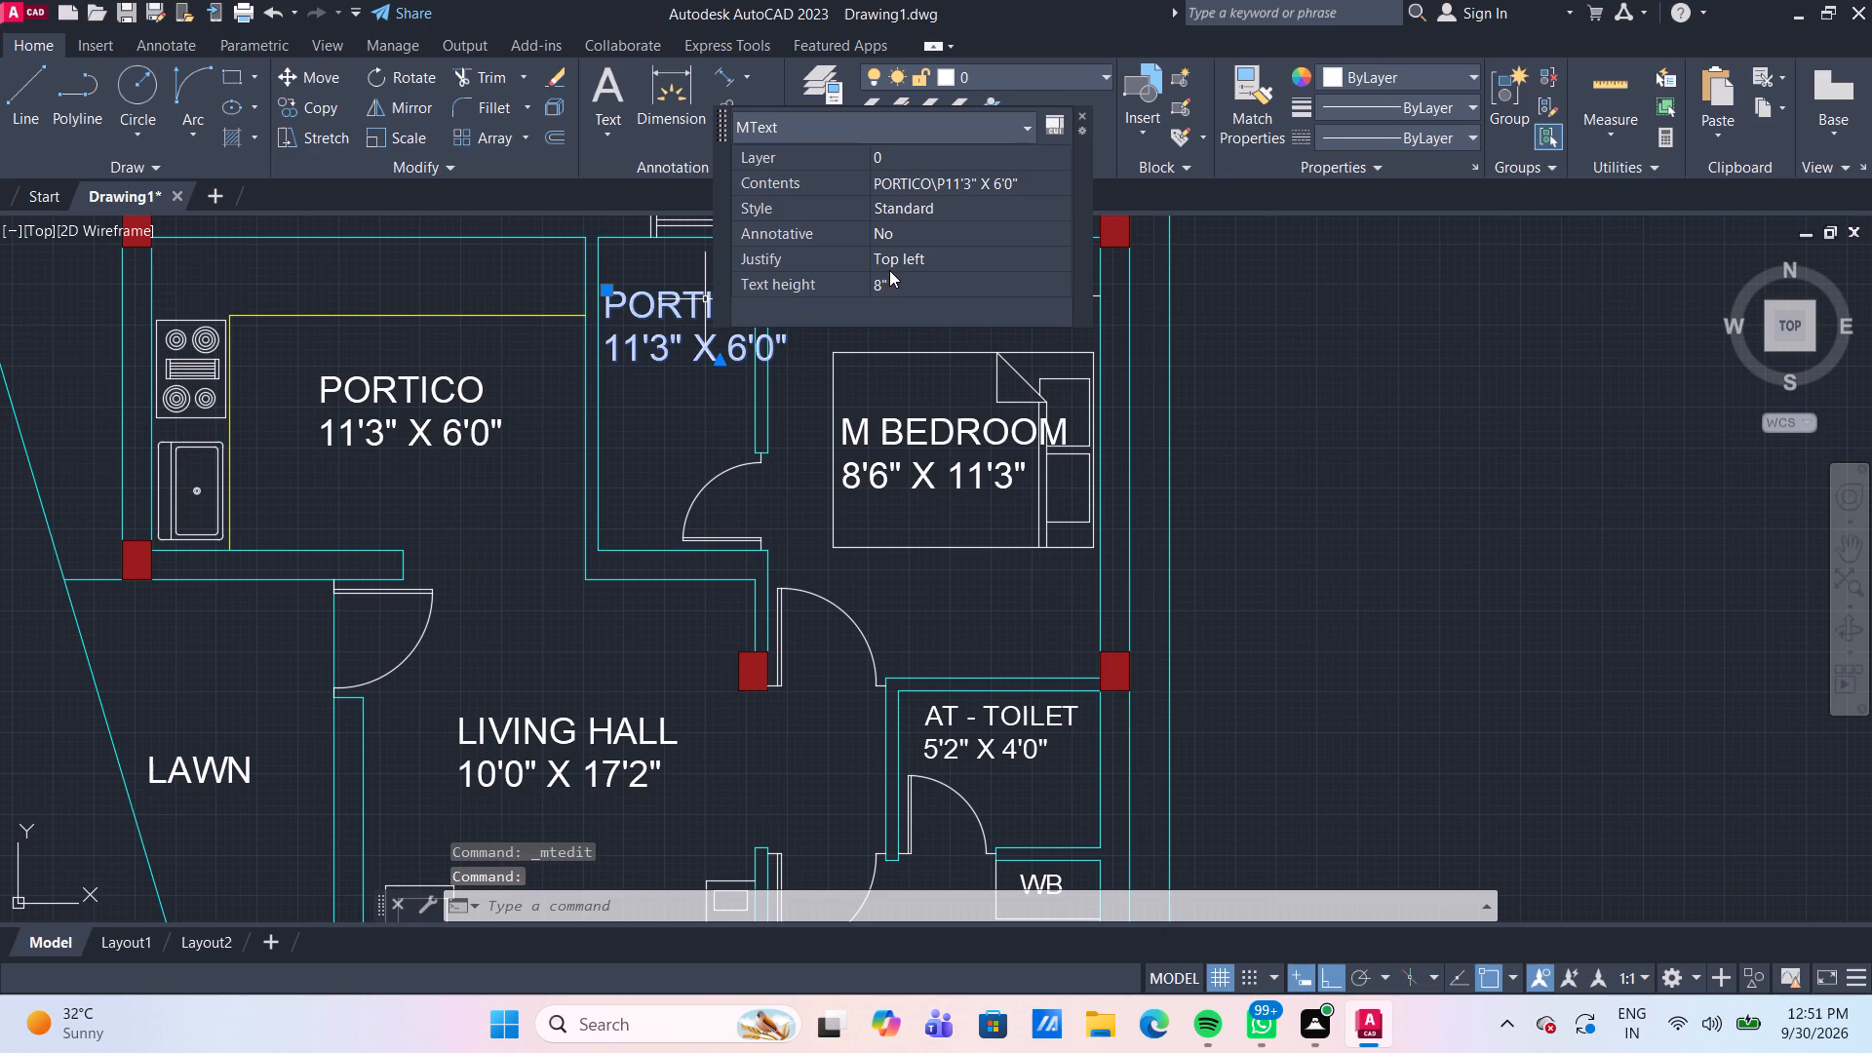
left_click(897, 275)
type("6\"")
key("Return")
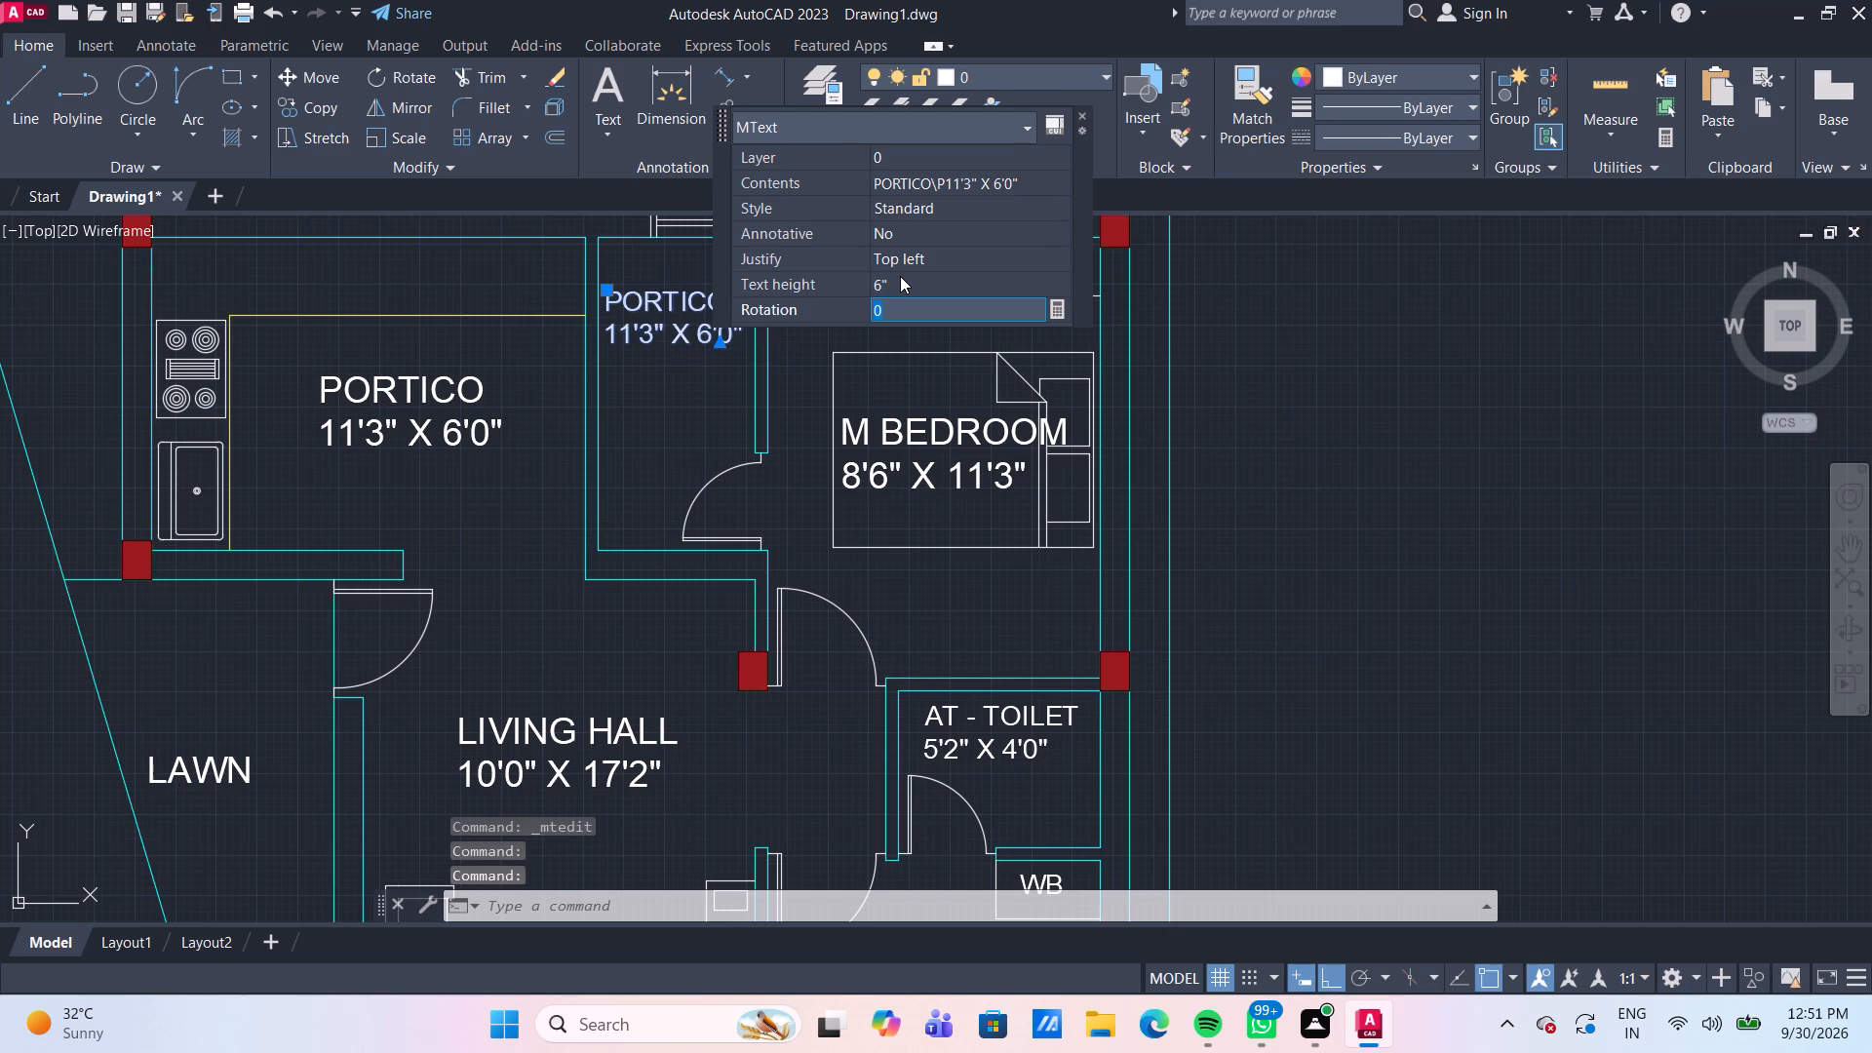
left_click(708, 408)
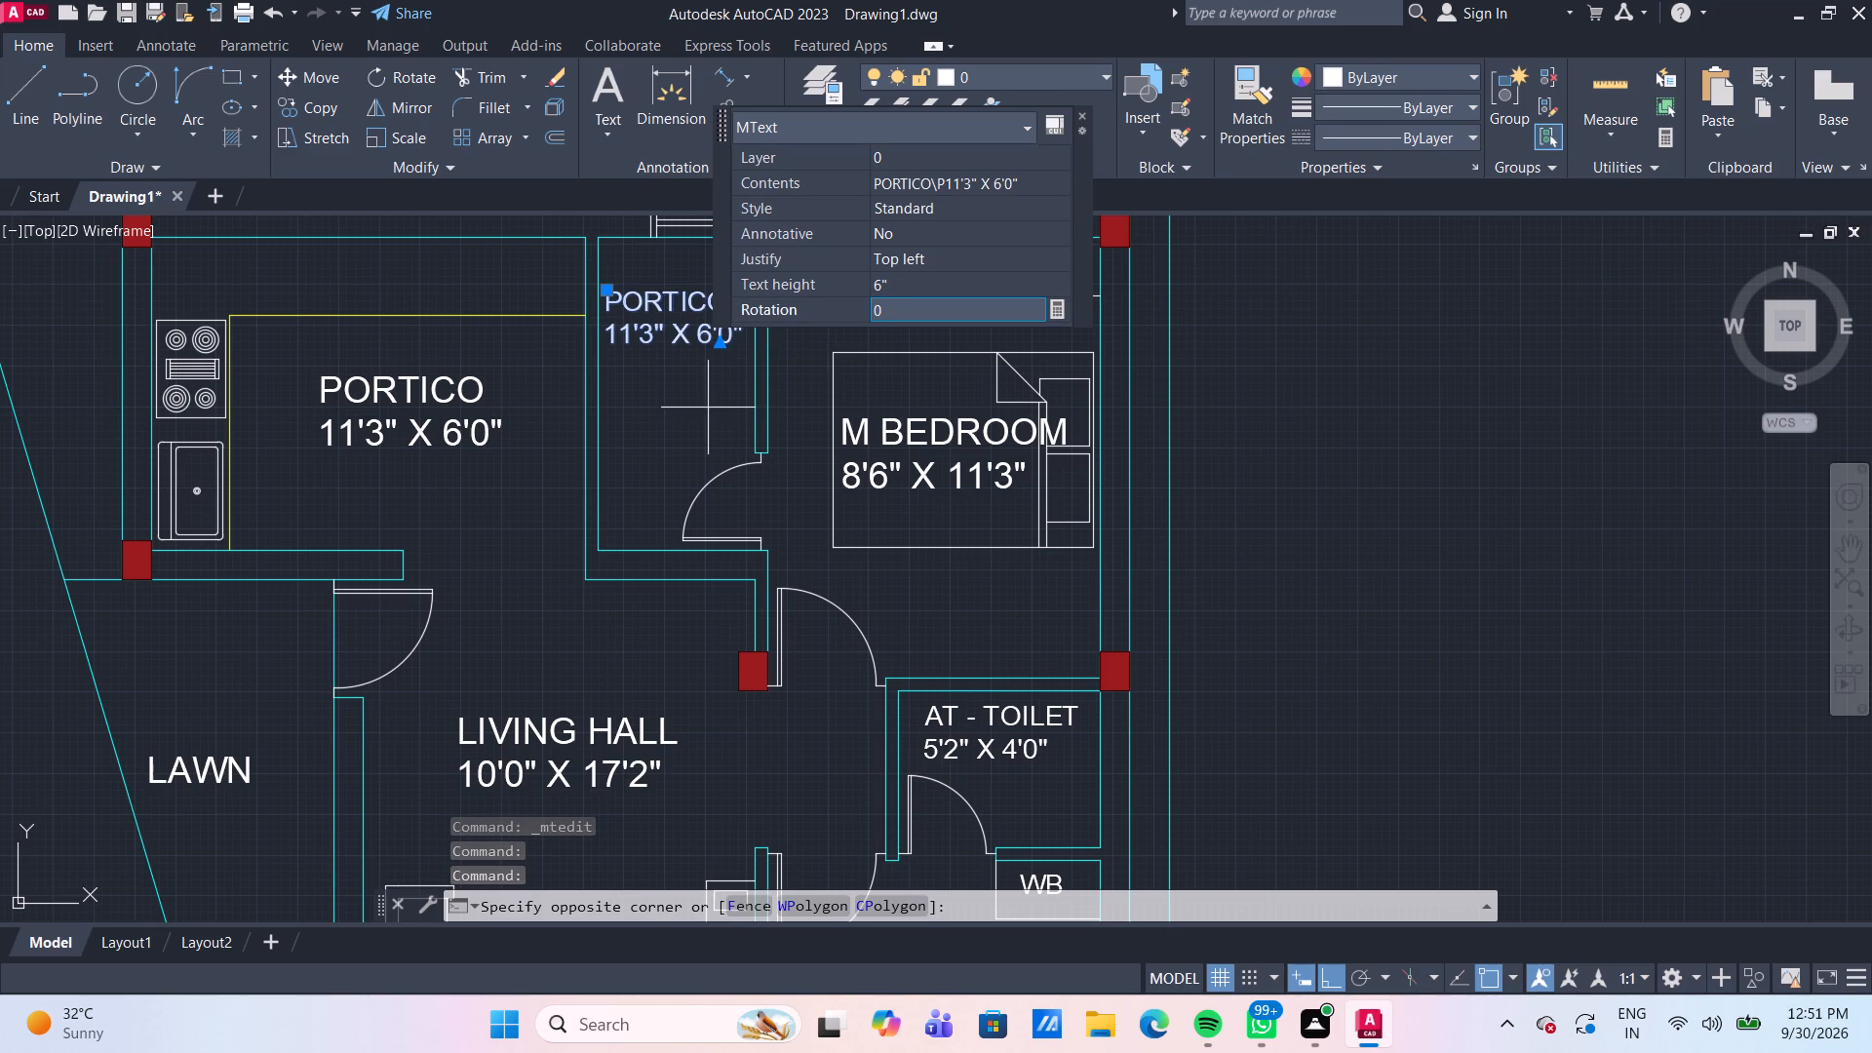
key("Escape")
key("Escape")
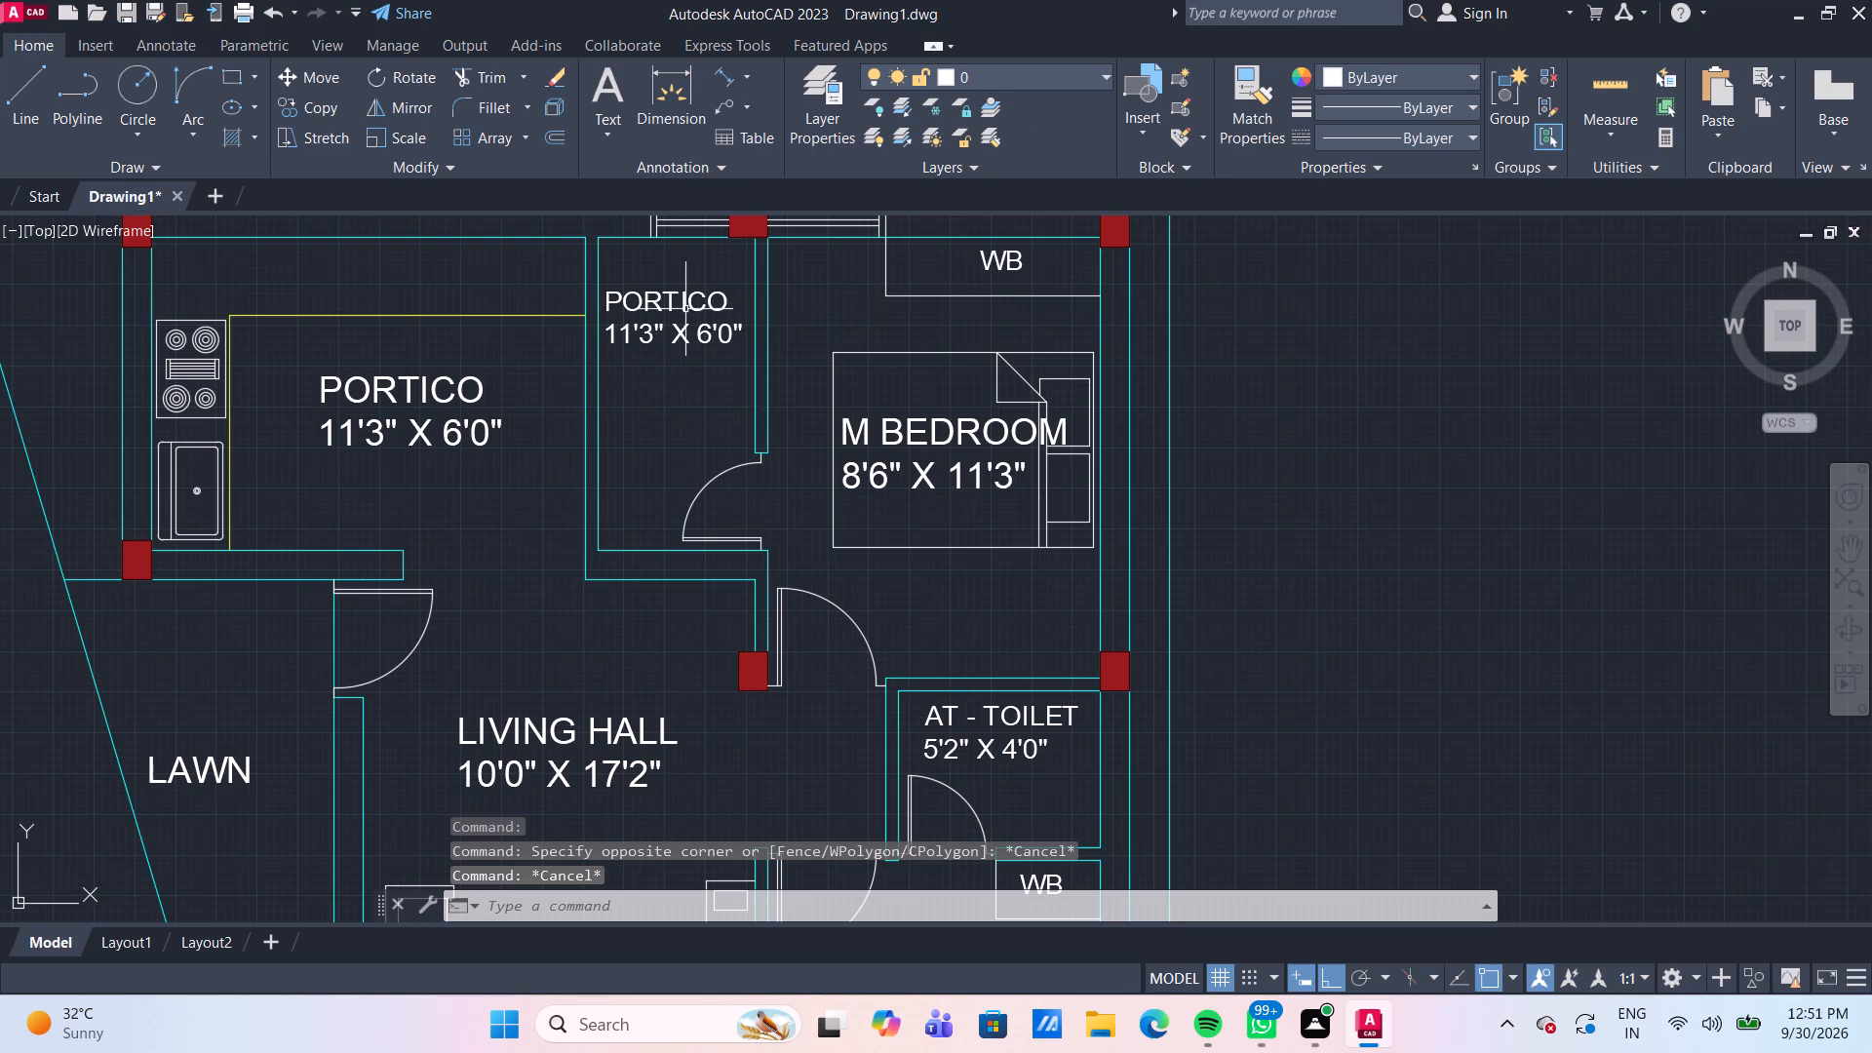
Replace the name PORTICO with AT -TOILET in the label of the narrow room beside M BEDROOM.
scroll(685, 309, "up", 1)
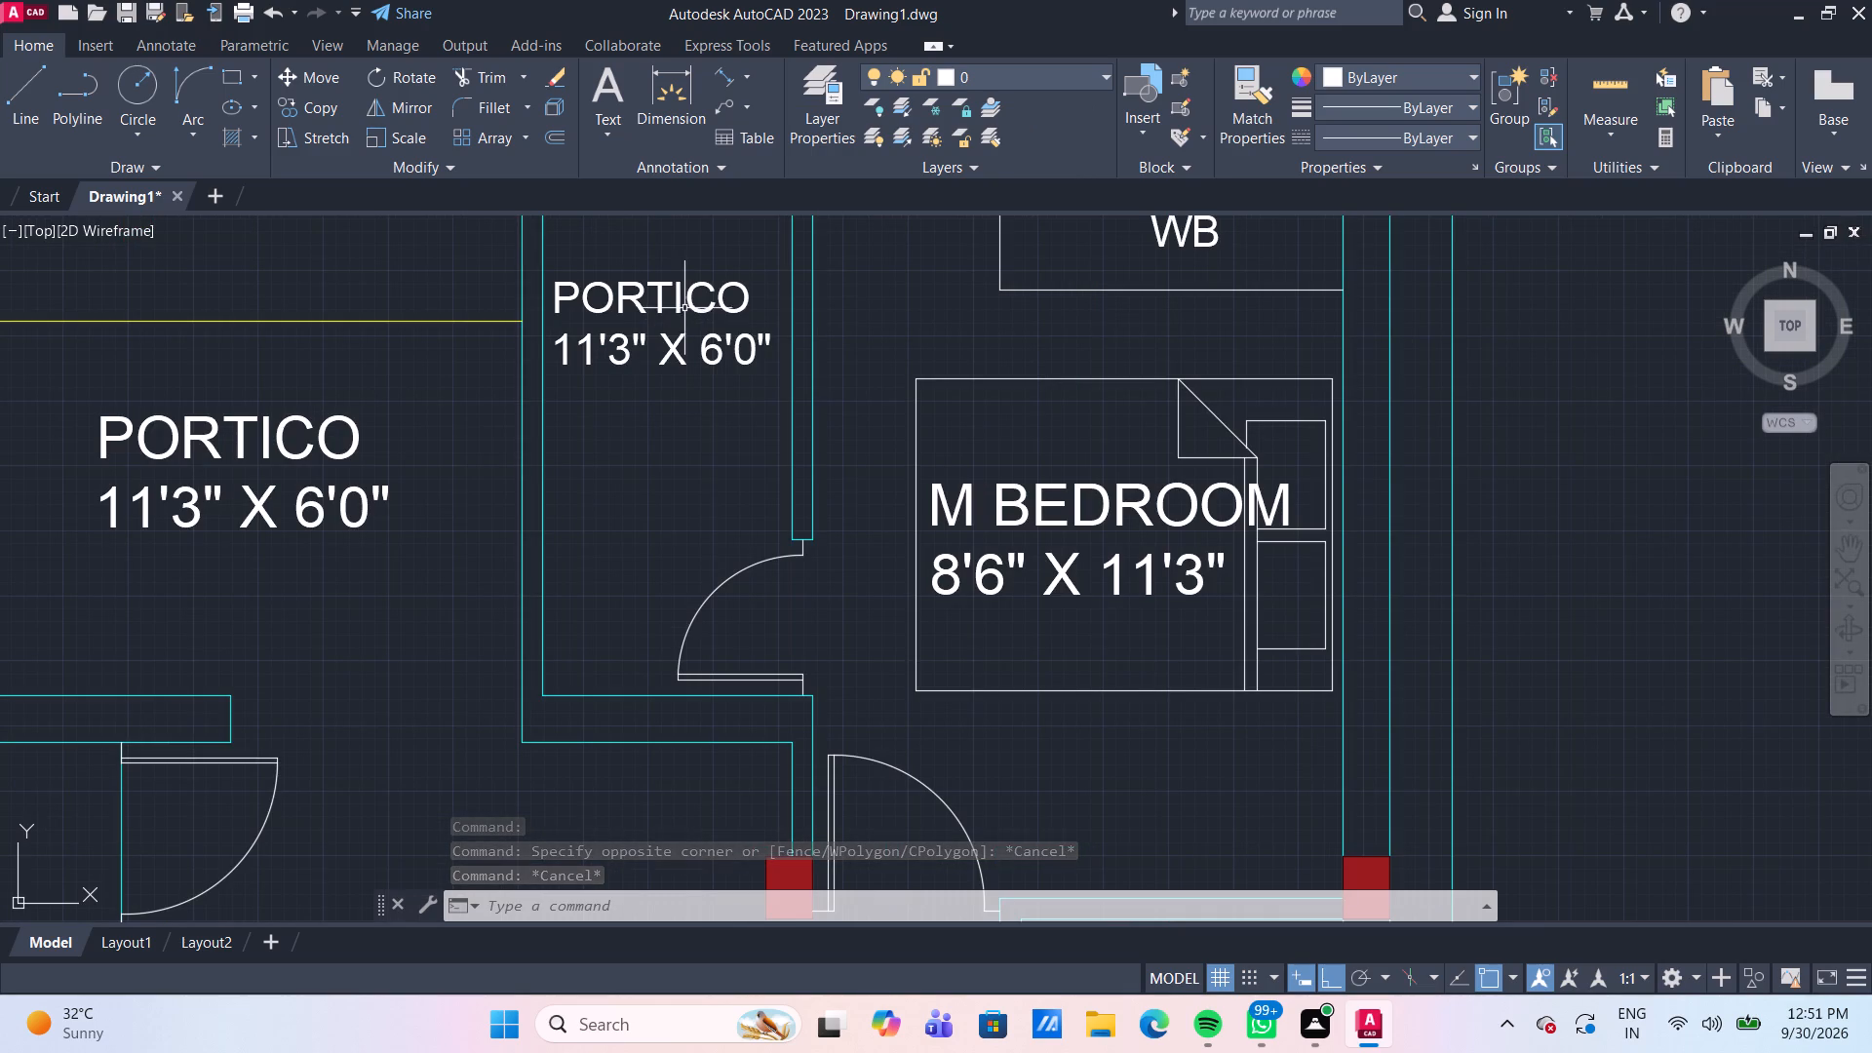
double_click(684, 292)
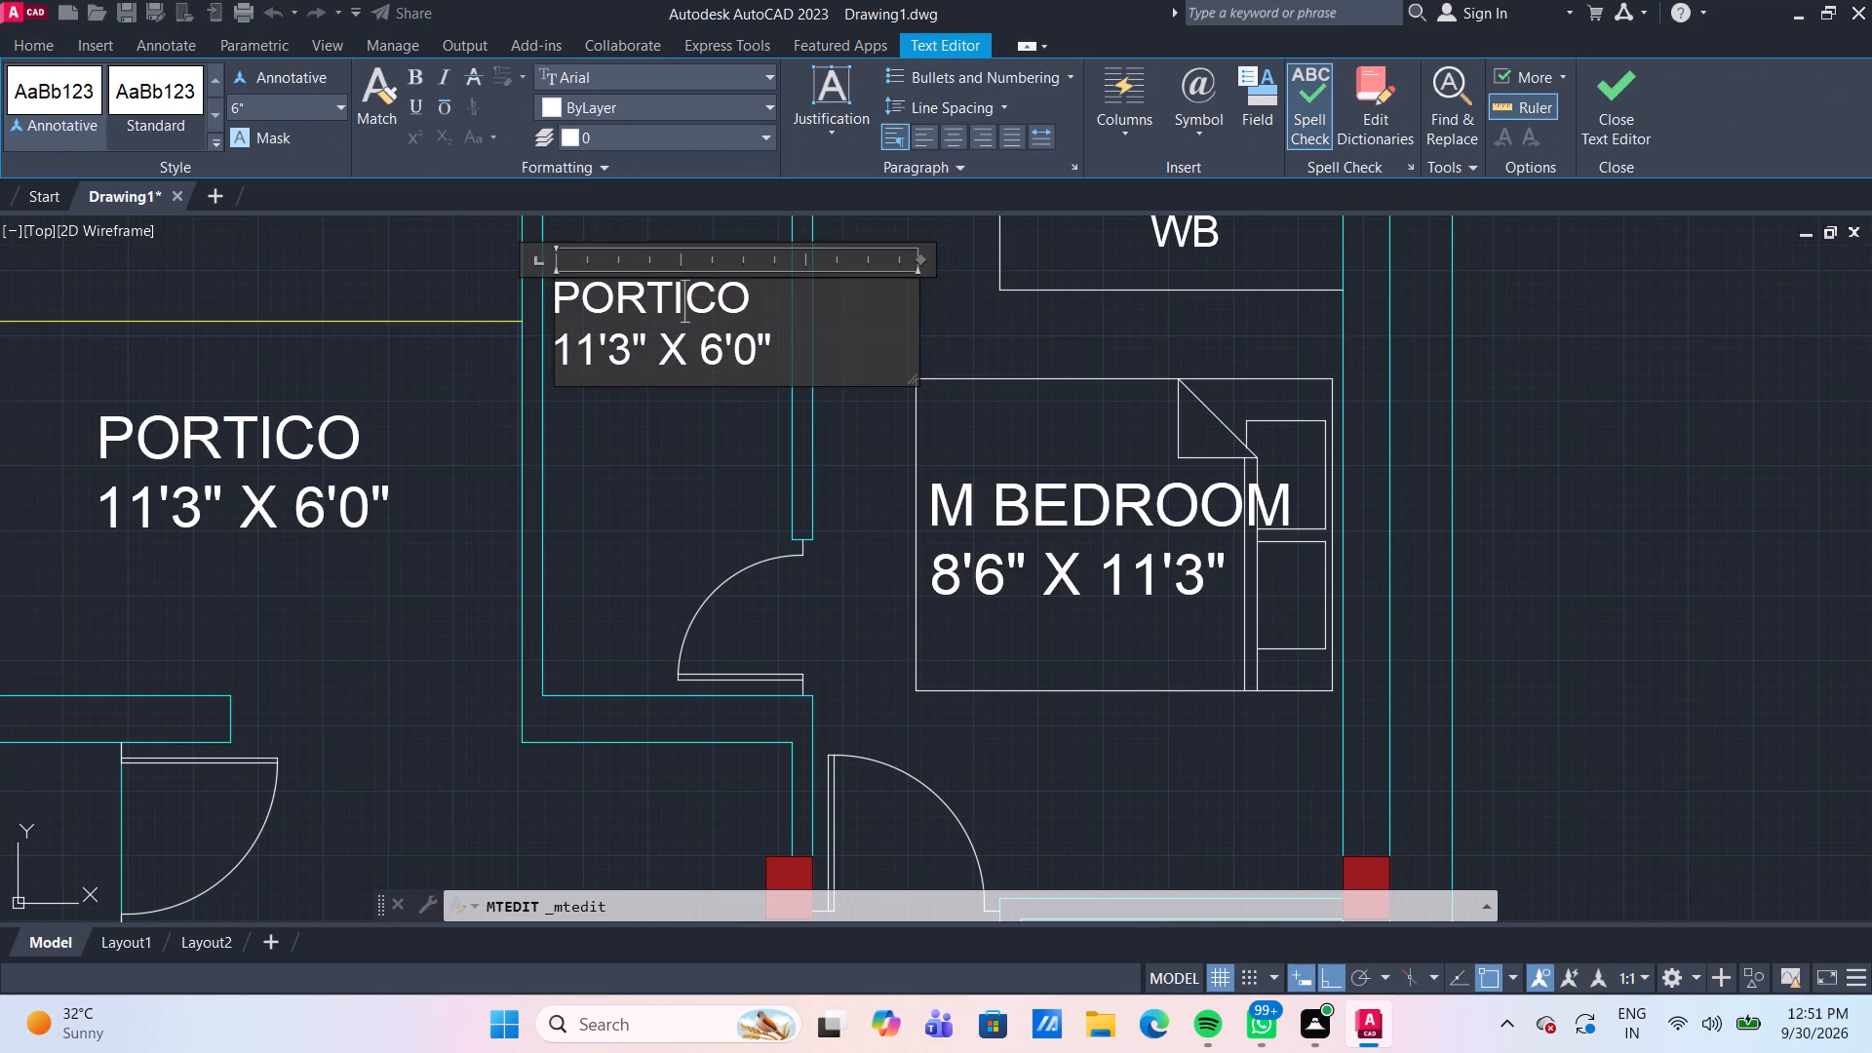
left_click(762, 302)
key("BackSpace")
key("BackSpace")
key("BackSpace")
key("BackSpace")
key("BackSpace")
key("BackSpace")
key("BackSpace")
key("BackSpace")
key("BackSpace")
key("BackSpace")
key("BackSpace")
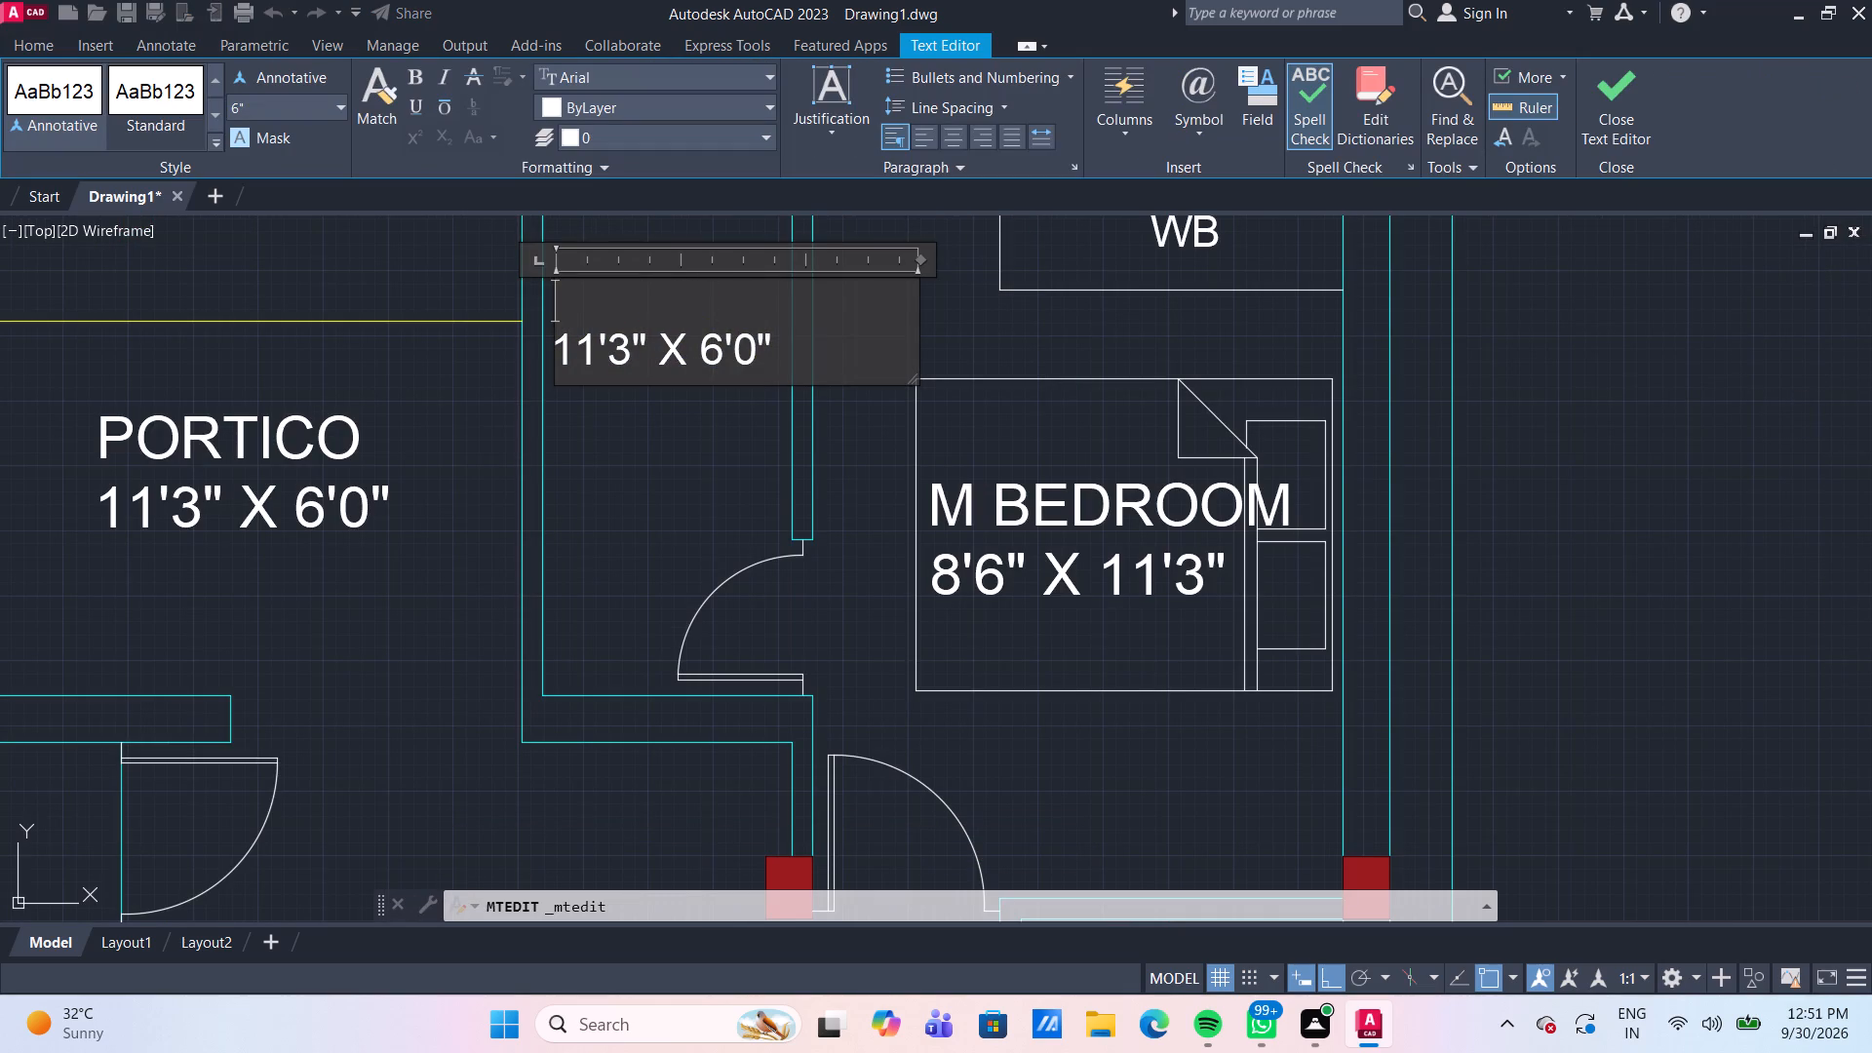
type("AT - TOILET")
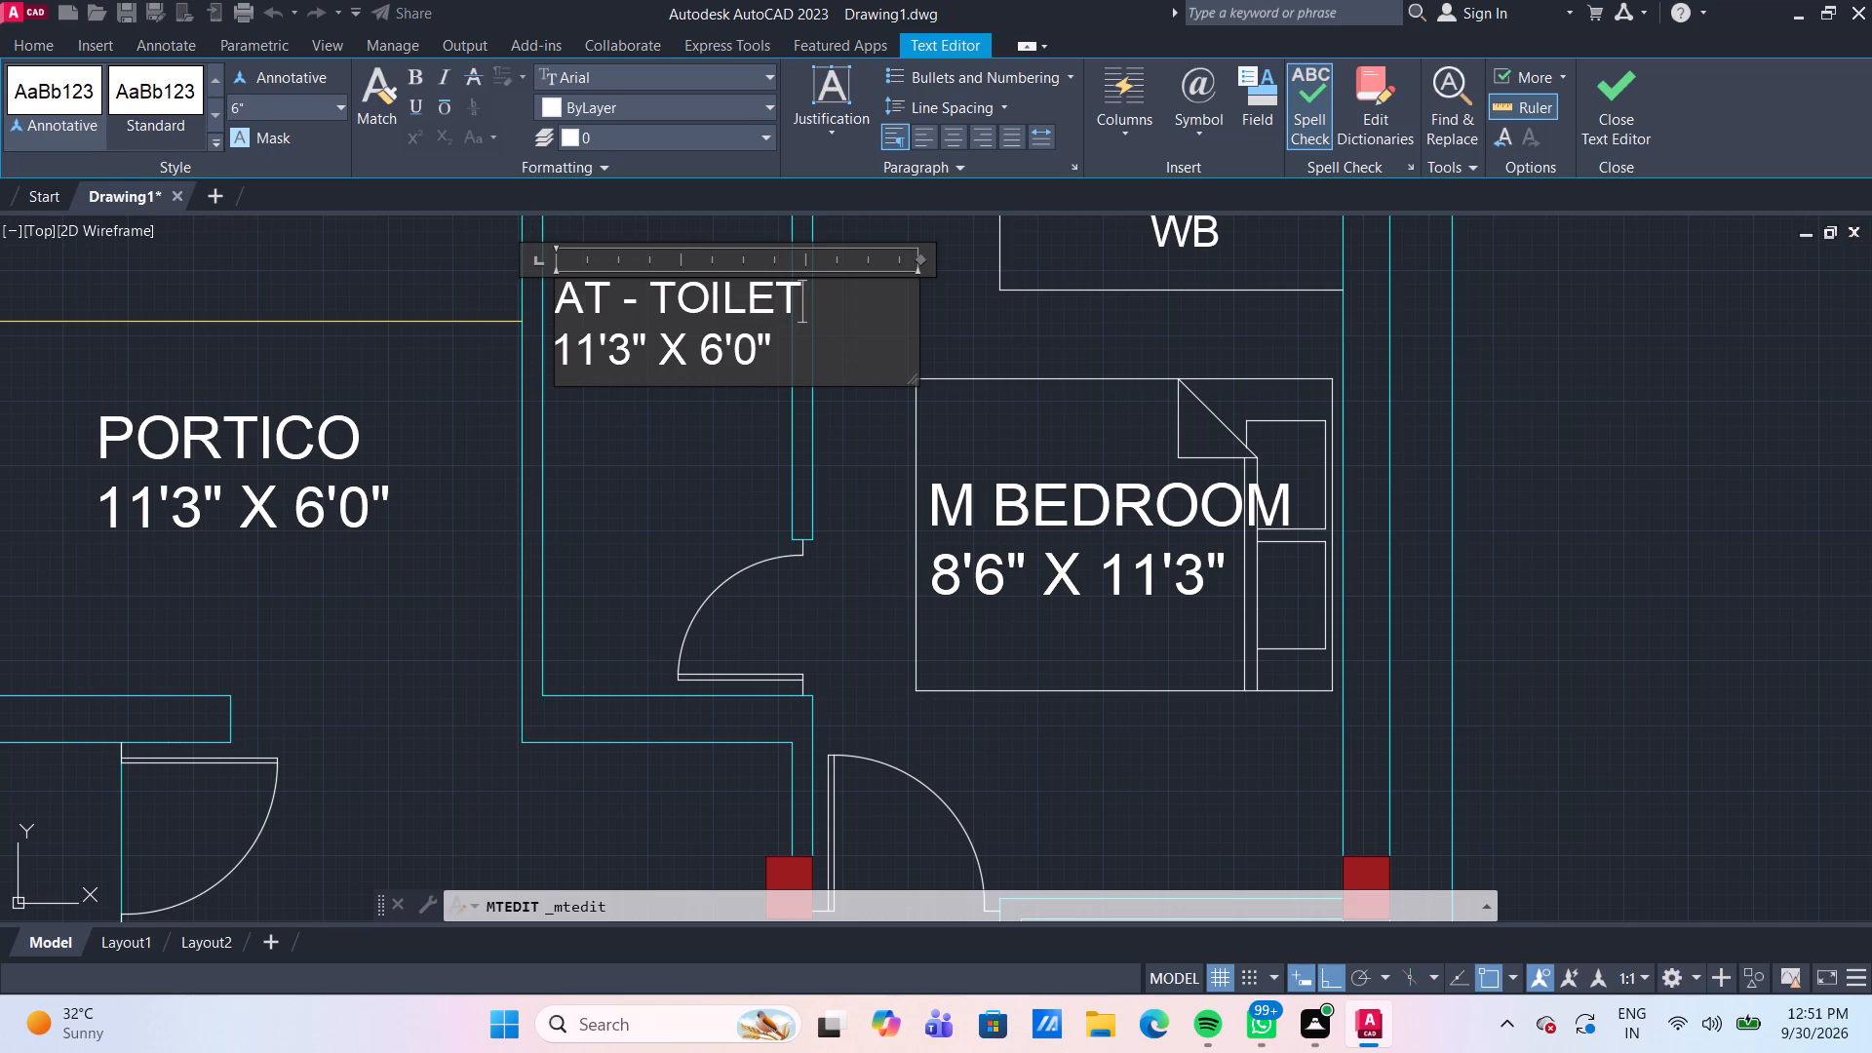
left_click(655, 302)
key("BackSpace")
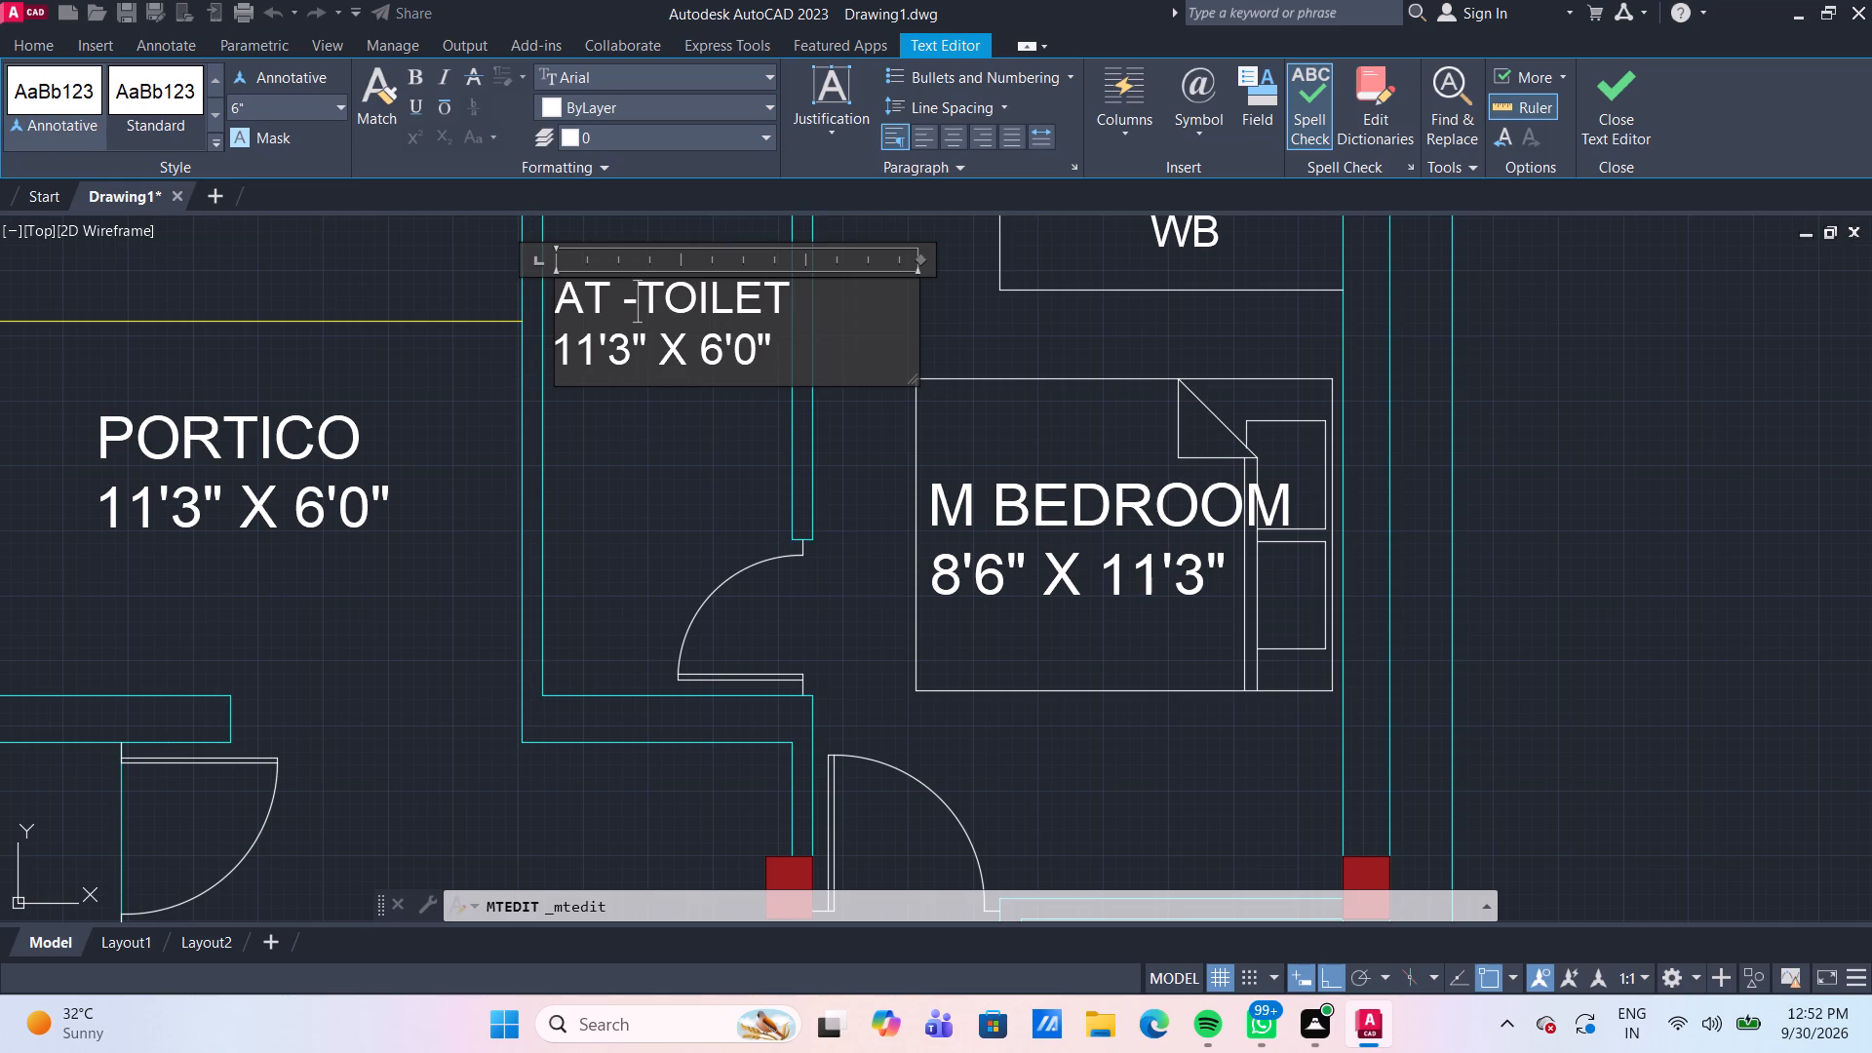
Change the size line under AT -TOILET beside M BEDROOM to 4'0" X 8'0" and finish editing the label.
left_click(595, 355)
key("BackSpace")
key("BackSpace")
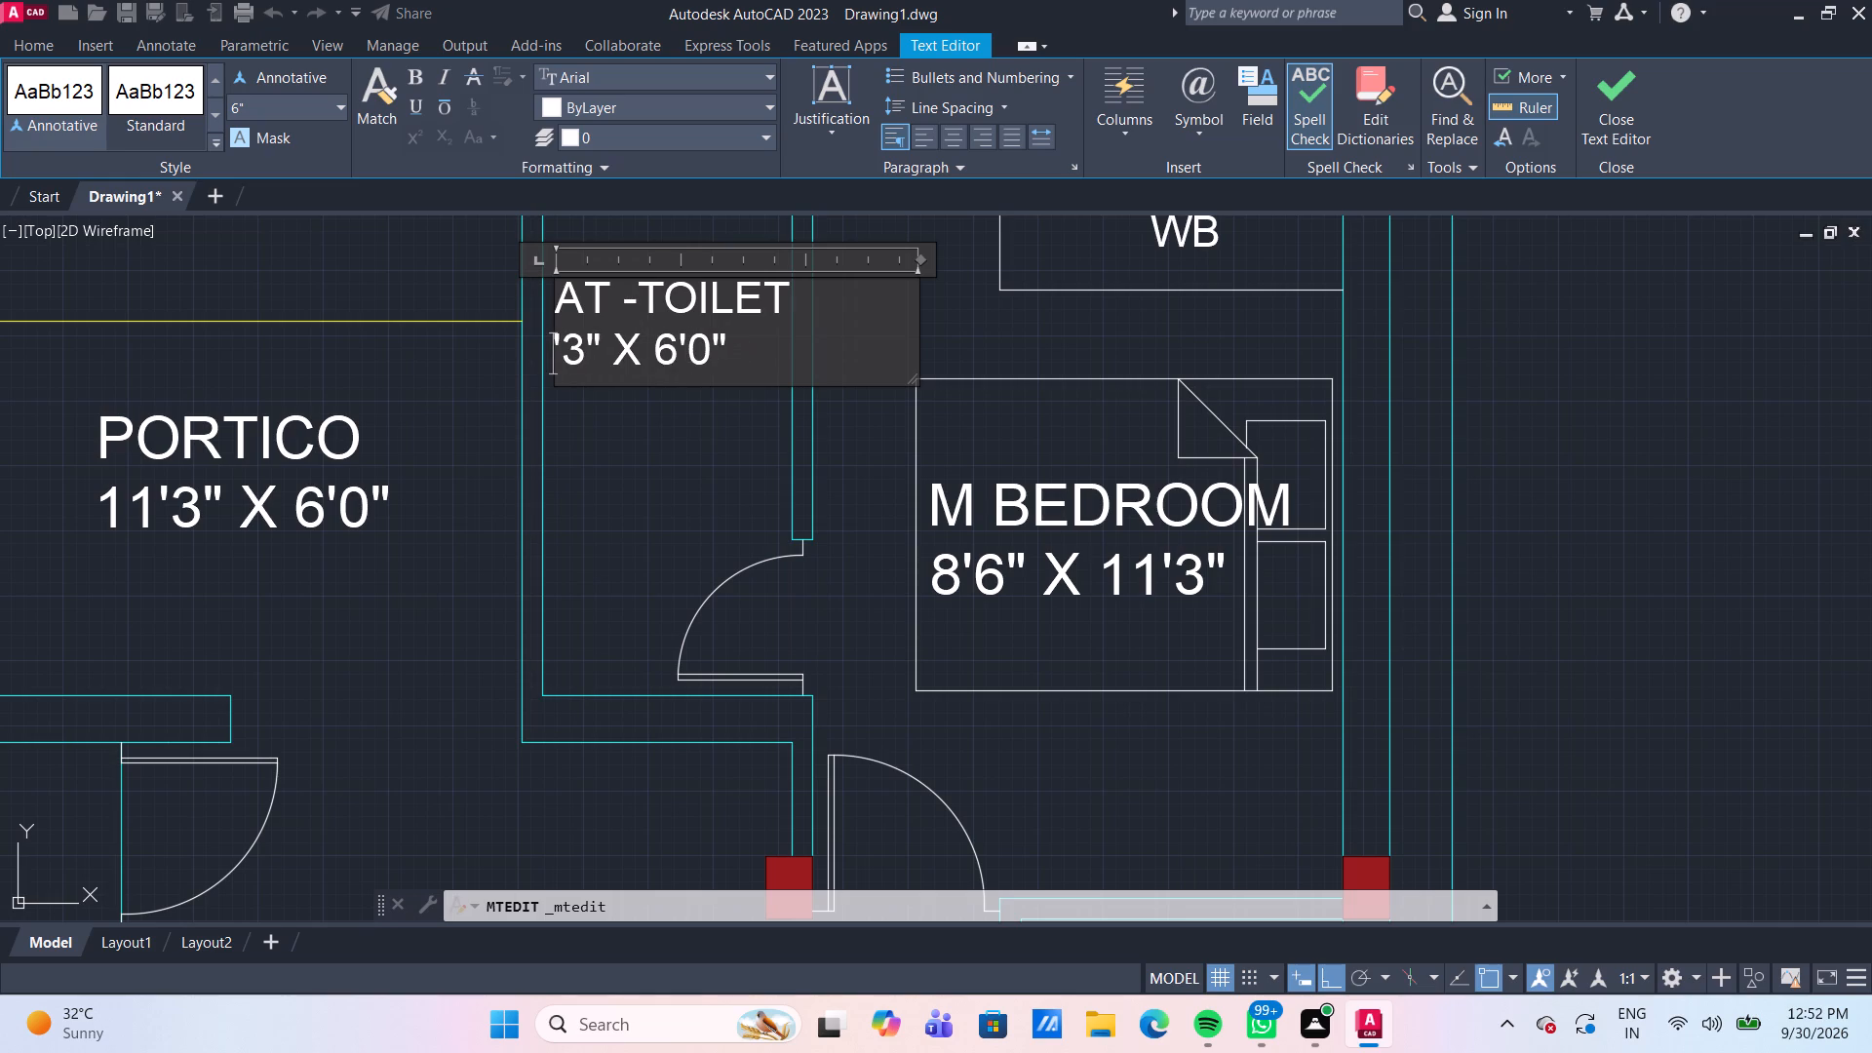
key("4")
key("Right")
key("Right")
key("Right")
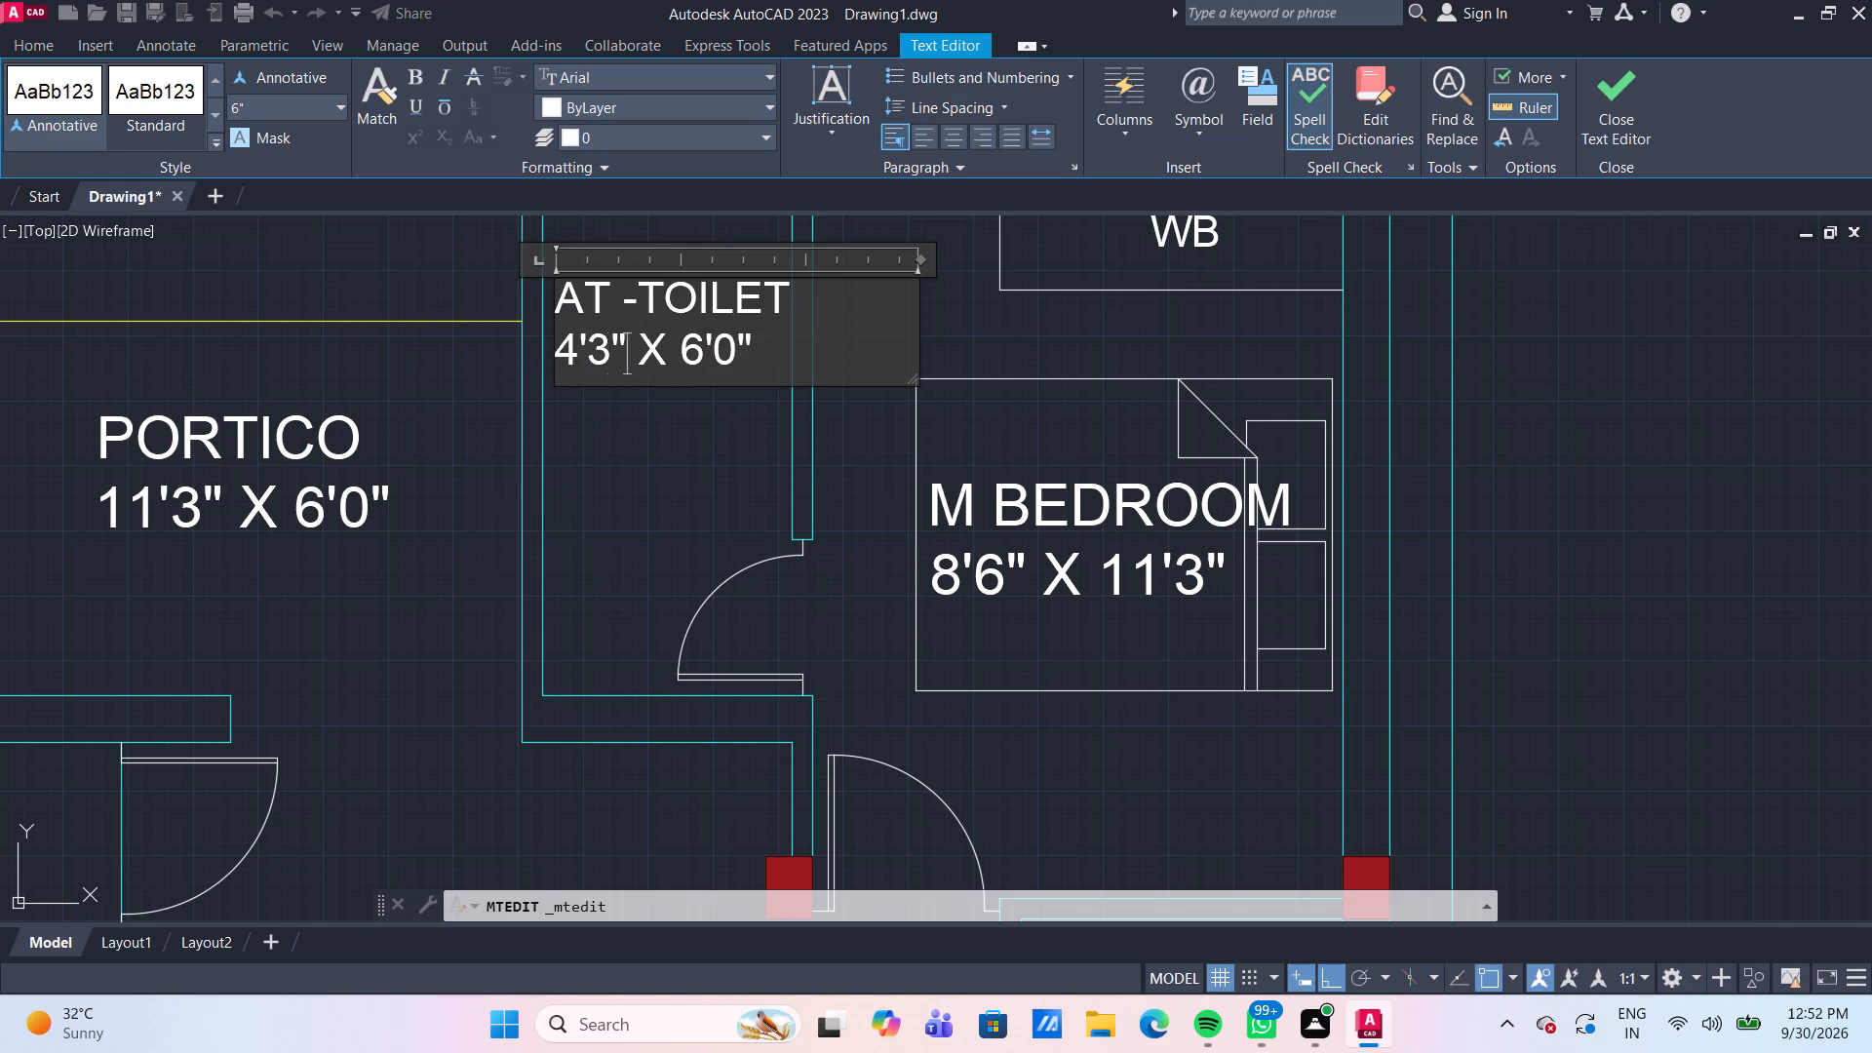
key("Left")
key("BackSpace")
key("0")
key("Right")
key("Right")
key("Right")
key("Right")
key("Right")
key("Right")
key("Left")
key("BackSpace")
key("8")
left_click(615, 437)
Replace the name PORTICO with KITCHEN in the label of the room with the stove and sink.
scroll(621, 440, "down", 3)
scroll(579, 512, "up", 1)
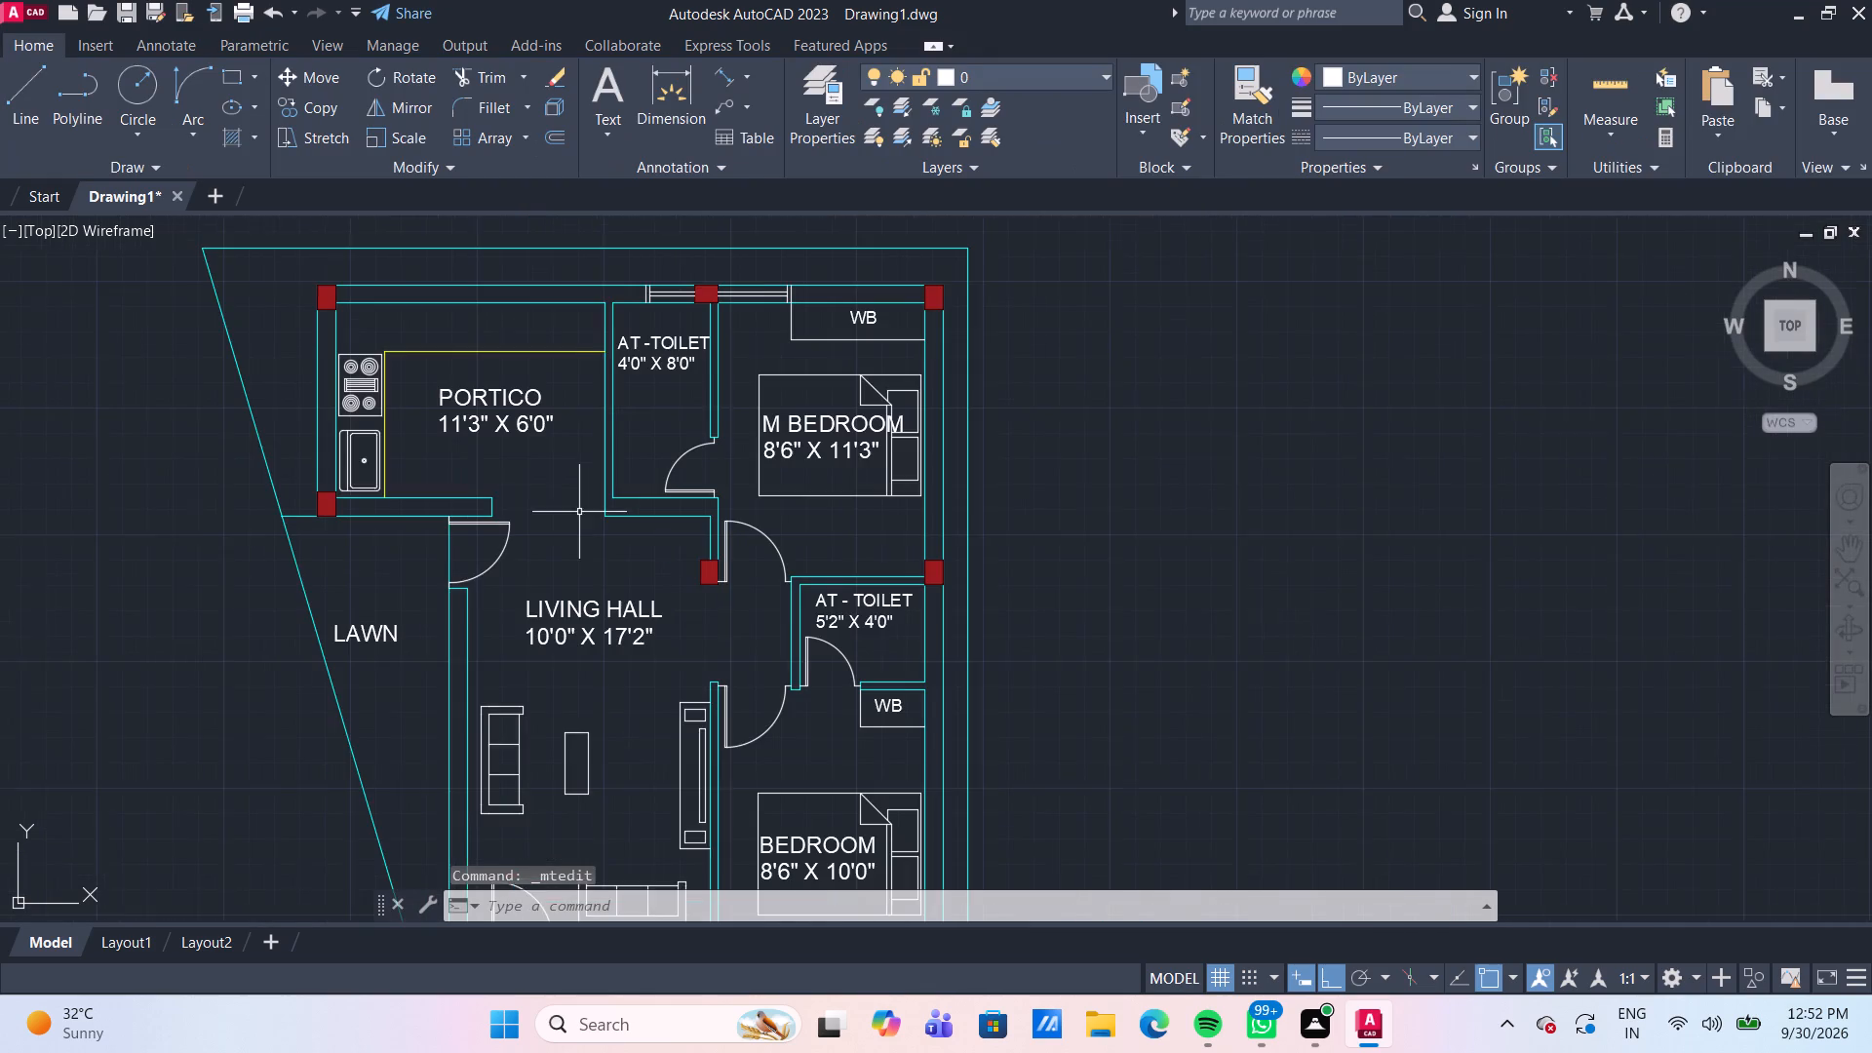
middle_click_drag(584, 519, 601, 491)
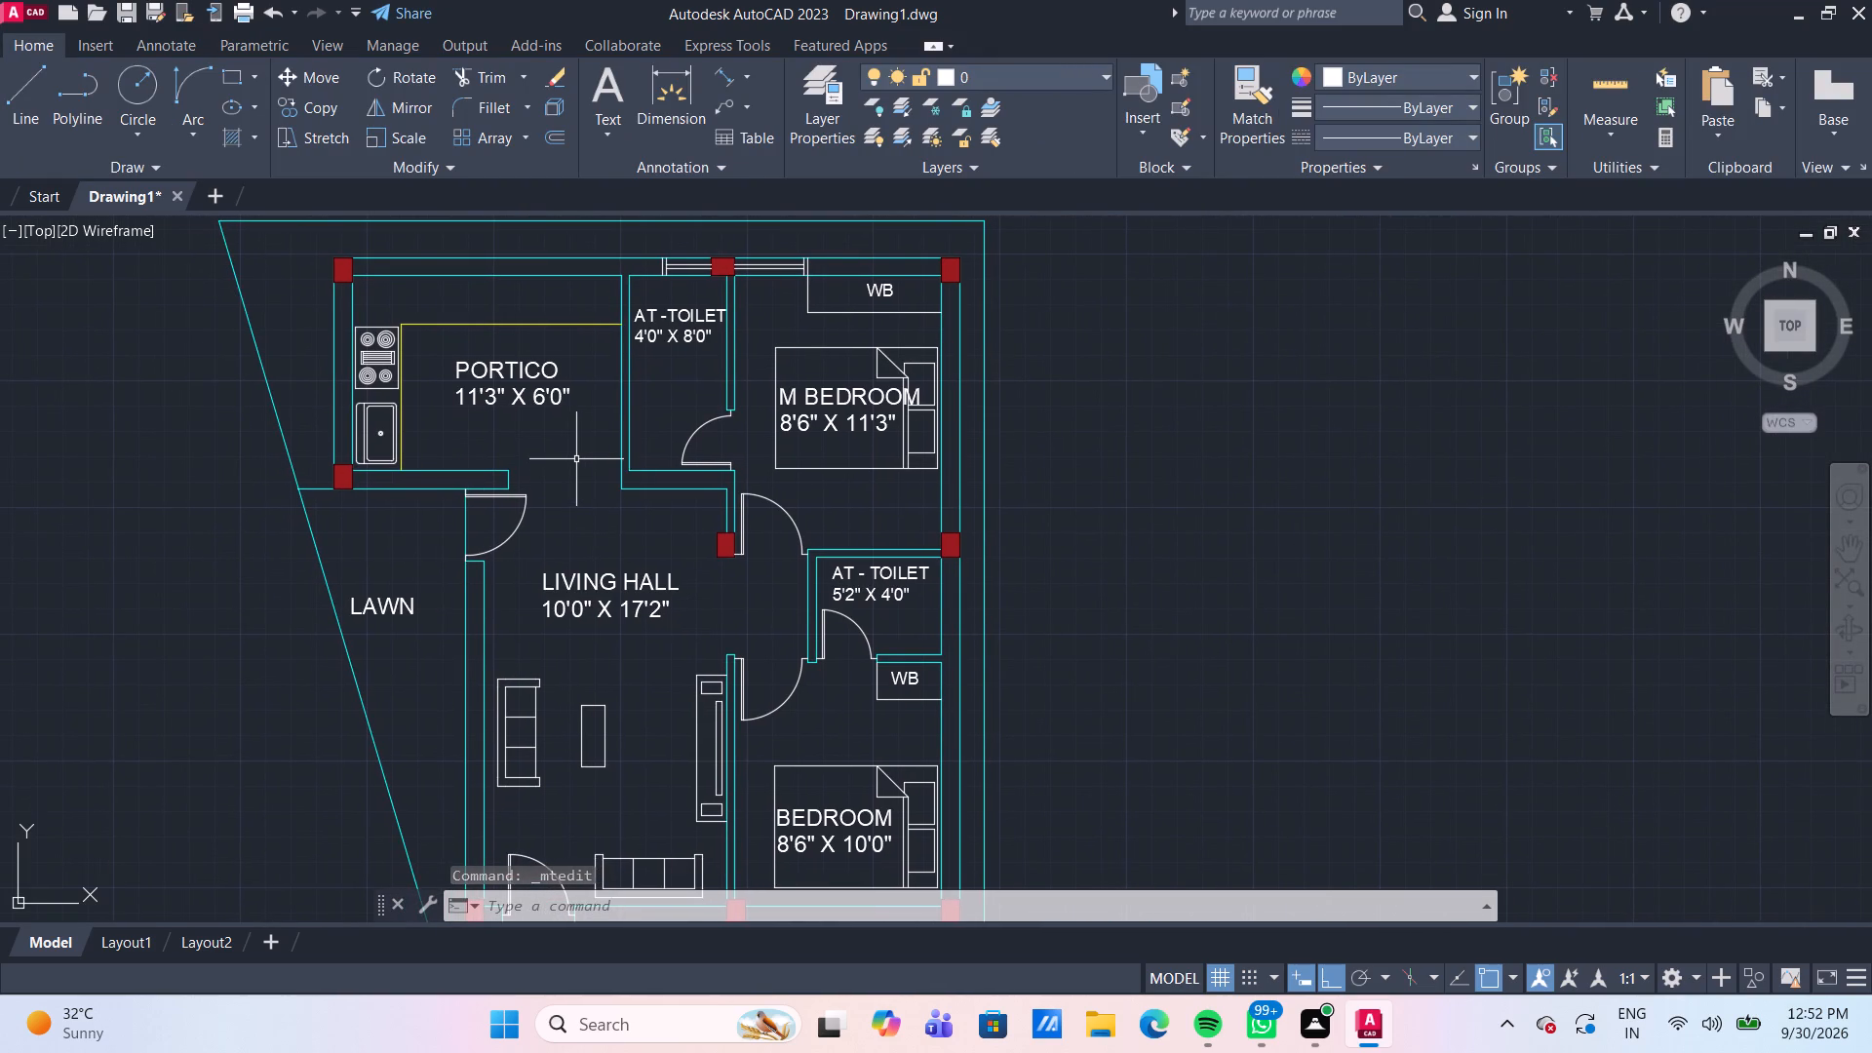
scroll(530, 411, "up", 1)
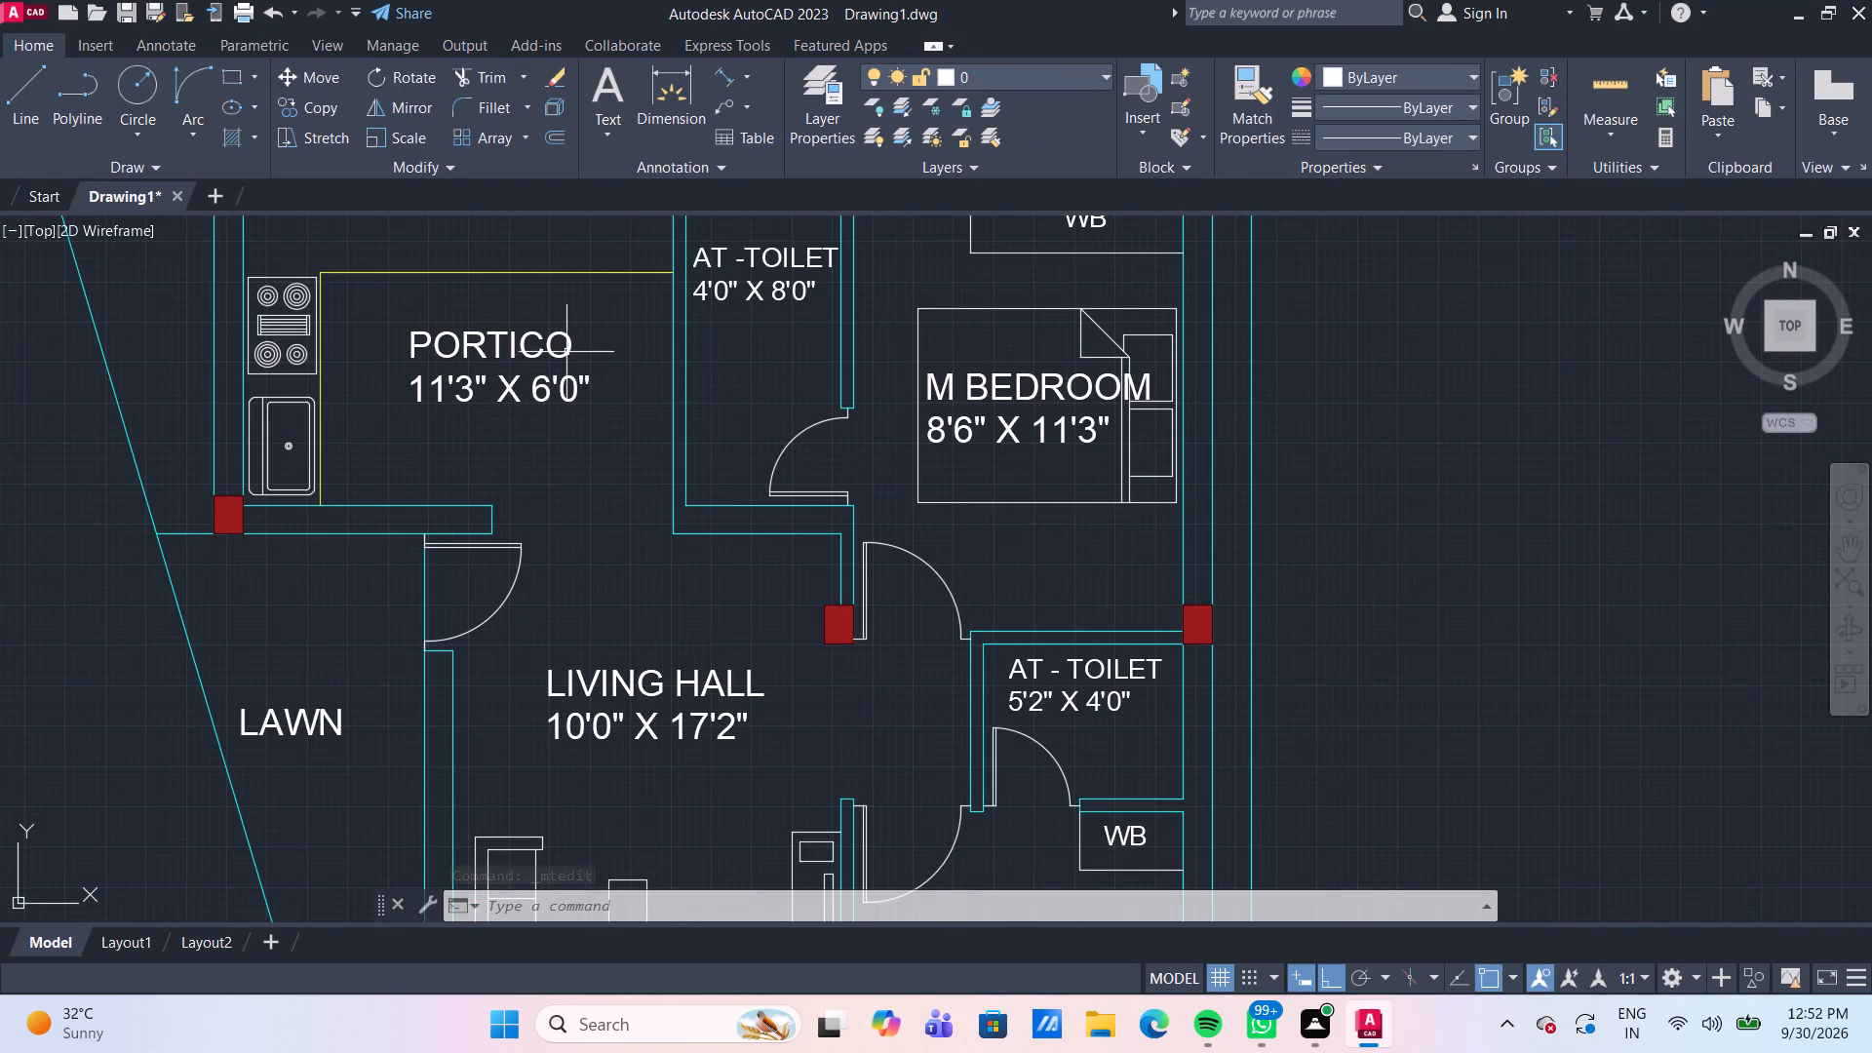
double_click(566, 352)
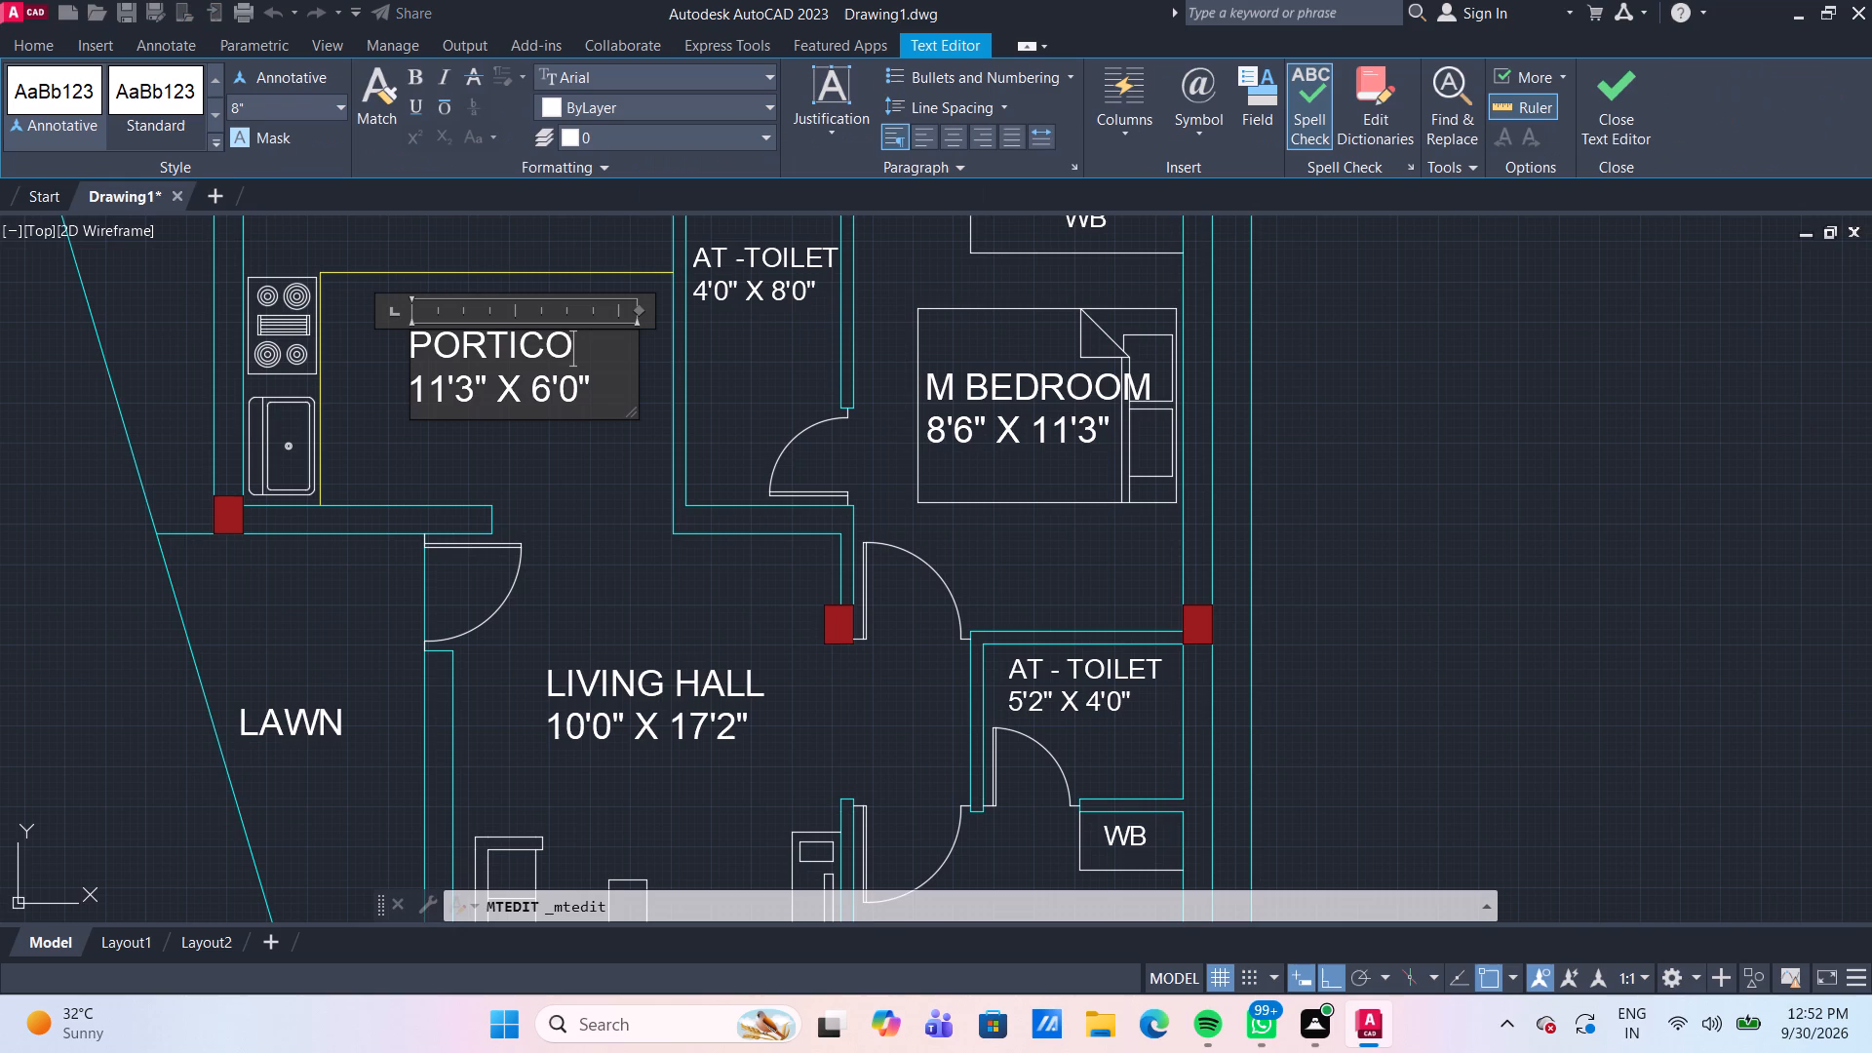
key("BackSpace")
key("BackSpace")
key("BackSpace")
key("BackSpace")
key("BackSpace")
key("BackSpace")
key("BackSpace")
key("BackSpace")
key("BackSpace")
type("KITC")
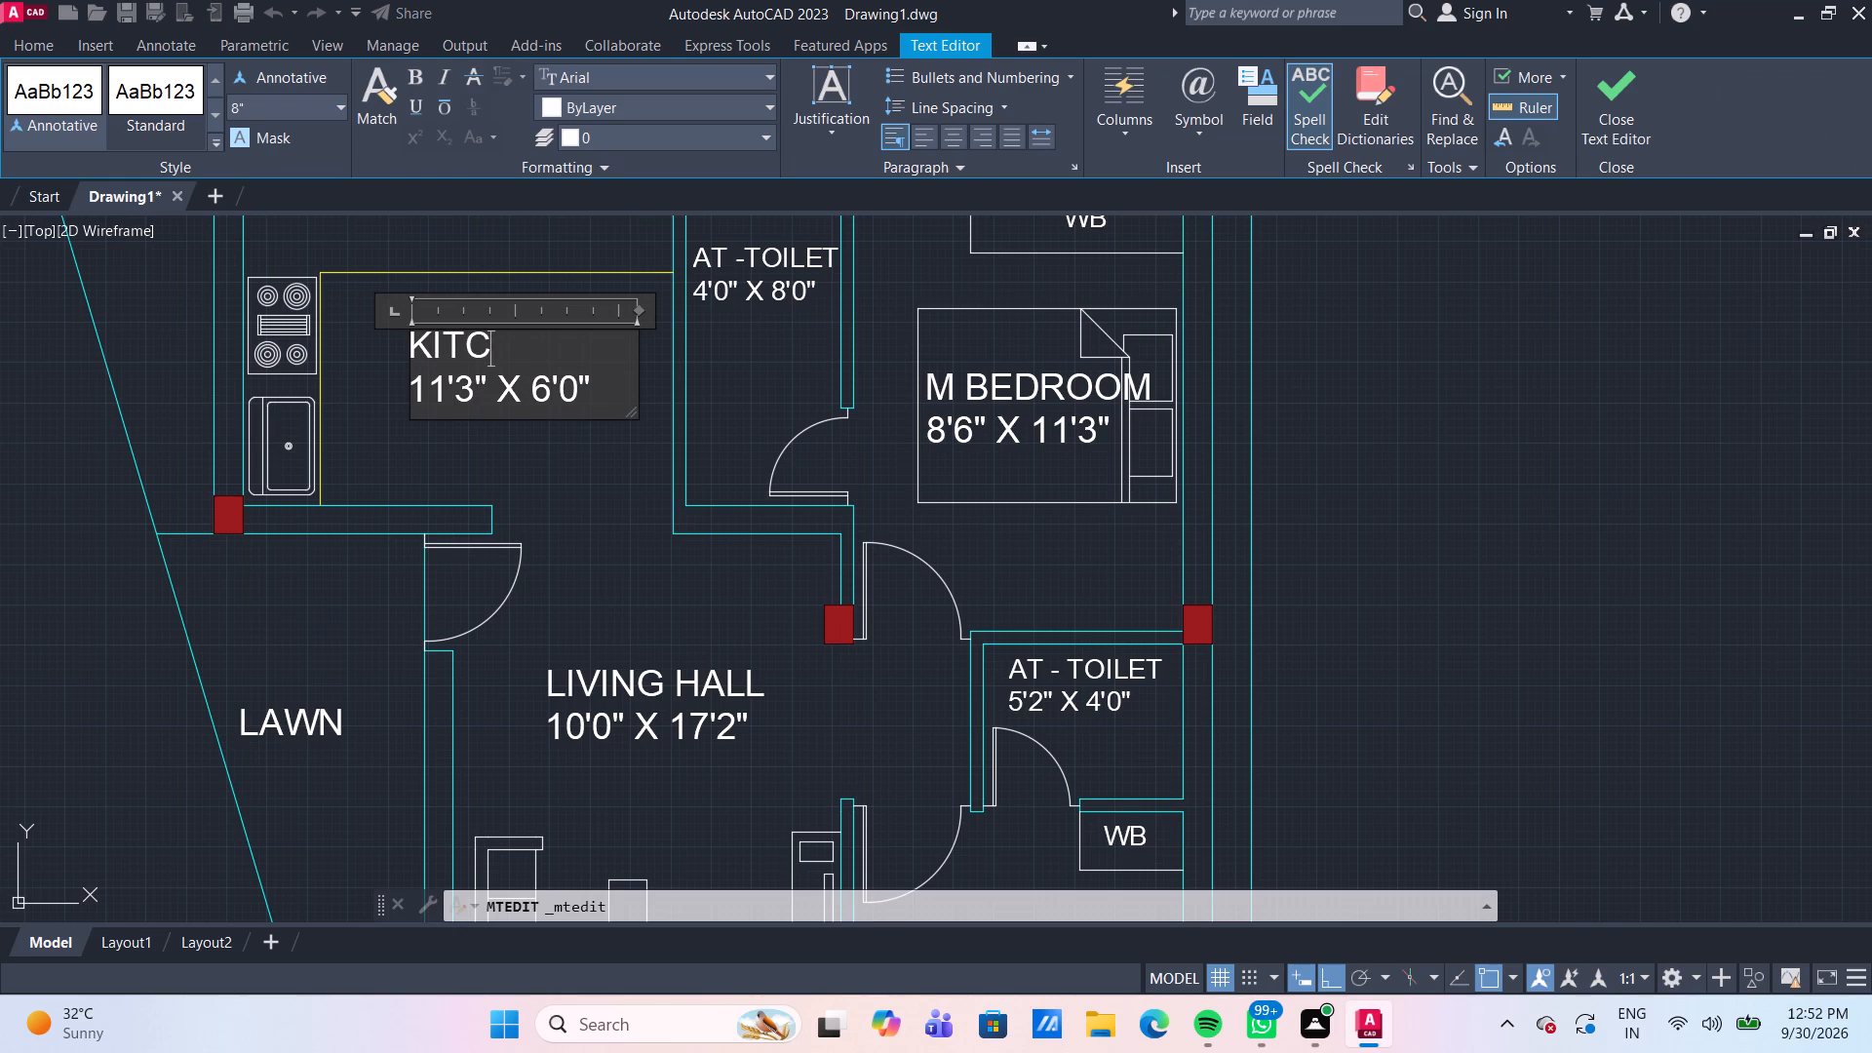
type("HE")
key("n")
Change the size line under KITCHEN to 11'1" X 8'0" and finish editing the label.
left_click(473, 397)
key("BackSpace")
key("1")
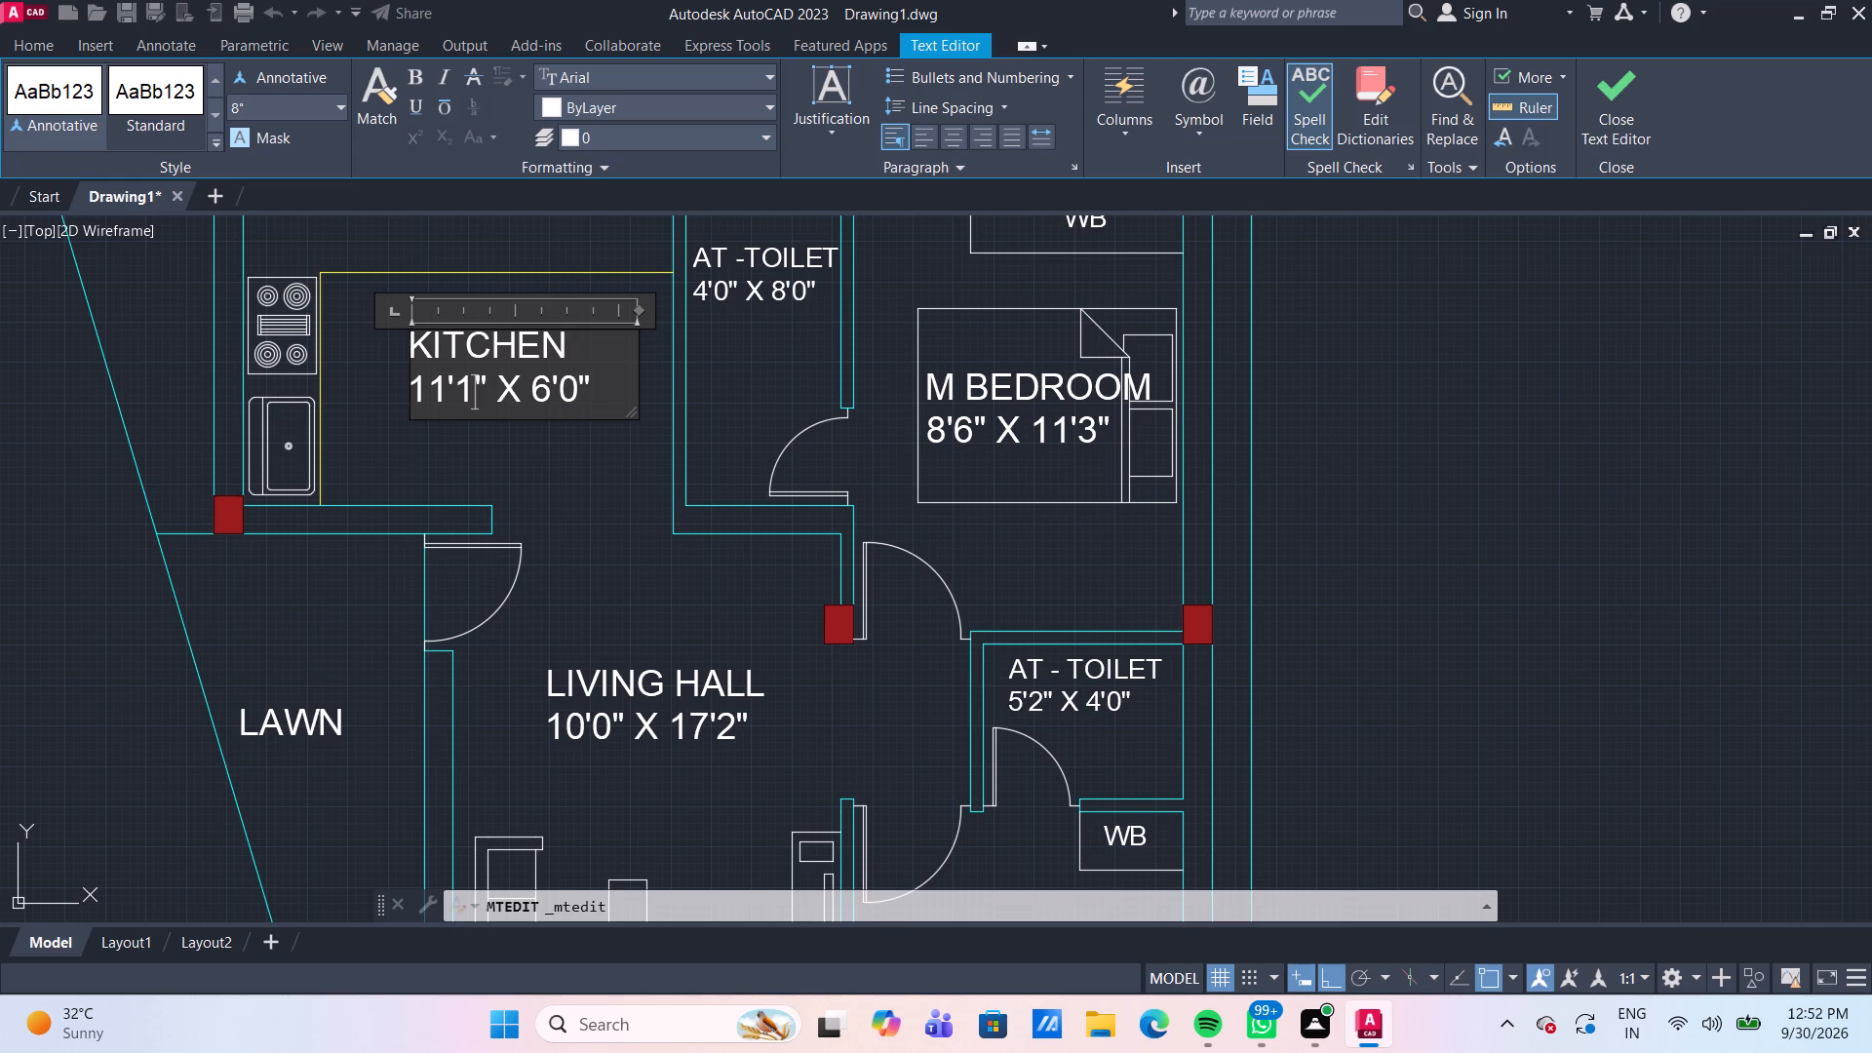
key("Right")
key("Right")
key("Right")
key("Right")
key("Right")
key("BackSpace")
key("8")
left_click(553, 485)
Look over the room labels across the whole floor plan.
scroll(575, 499, "down", 3)
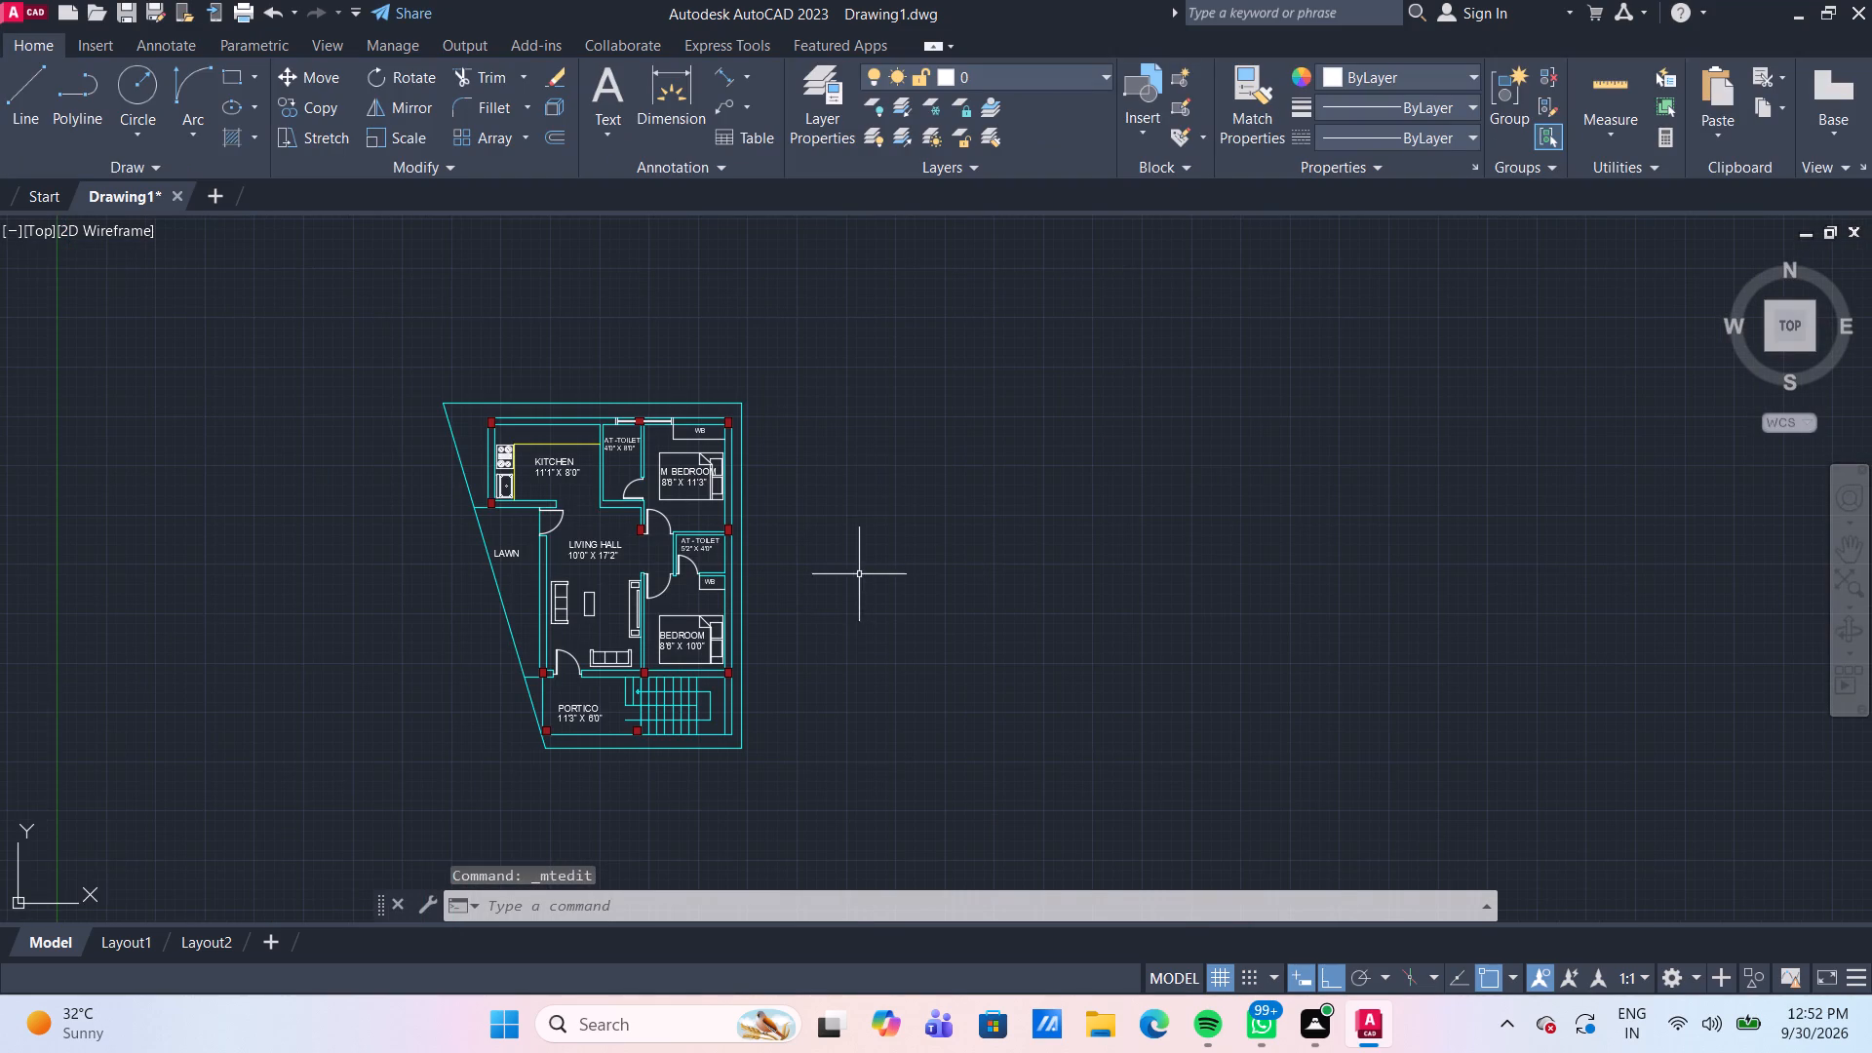
middle_click_drag(840, 698, 852, 645)
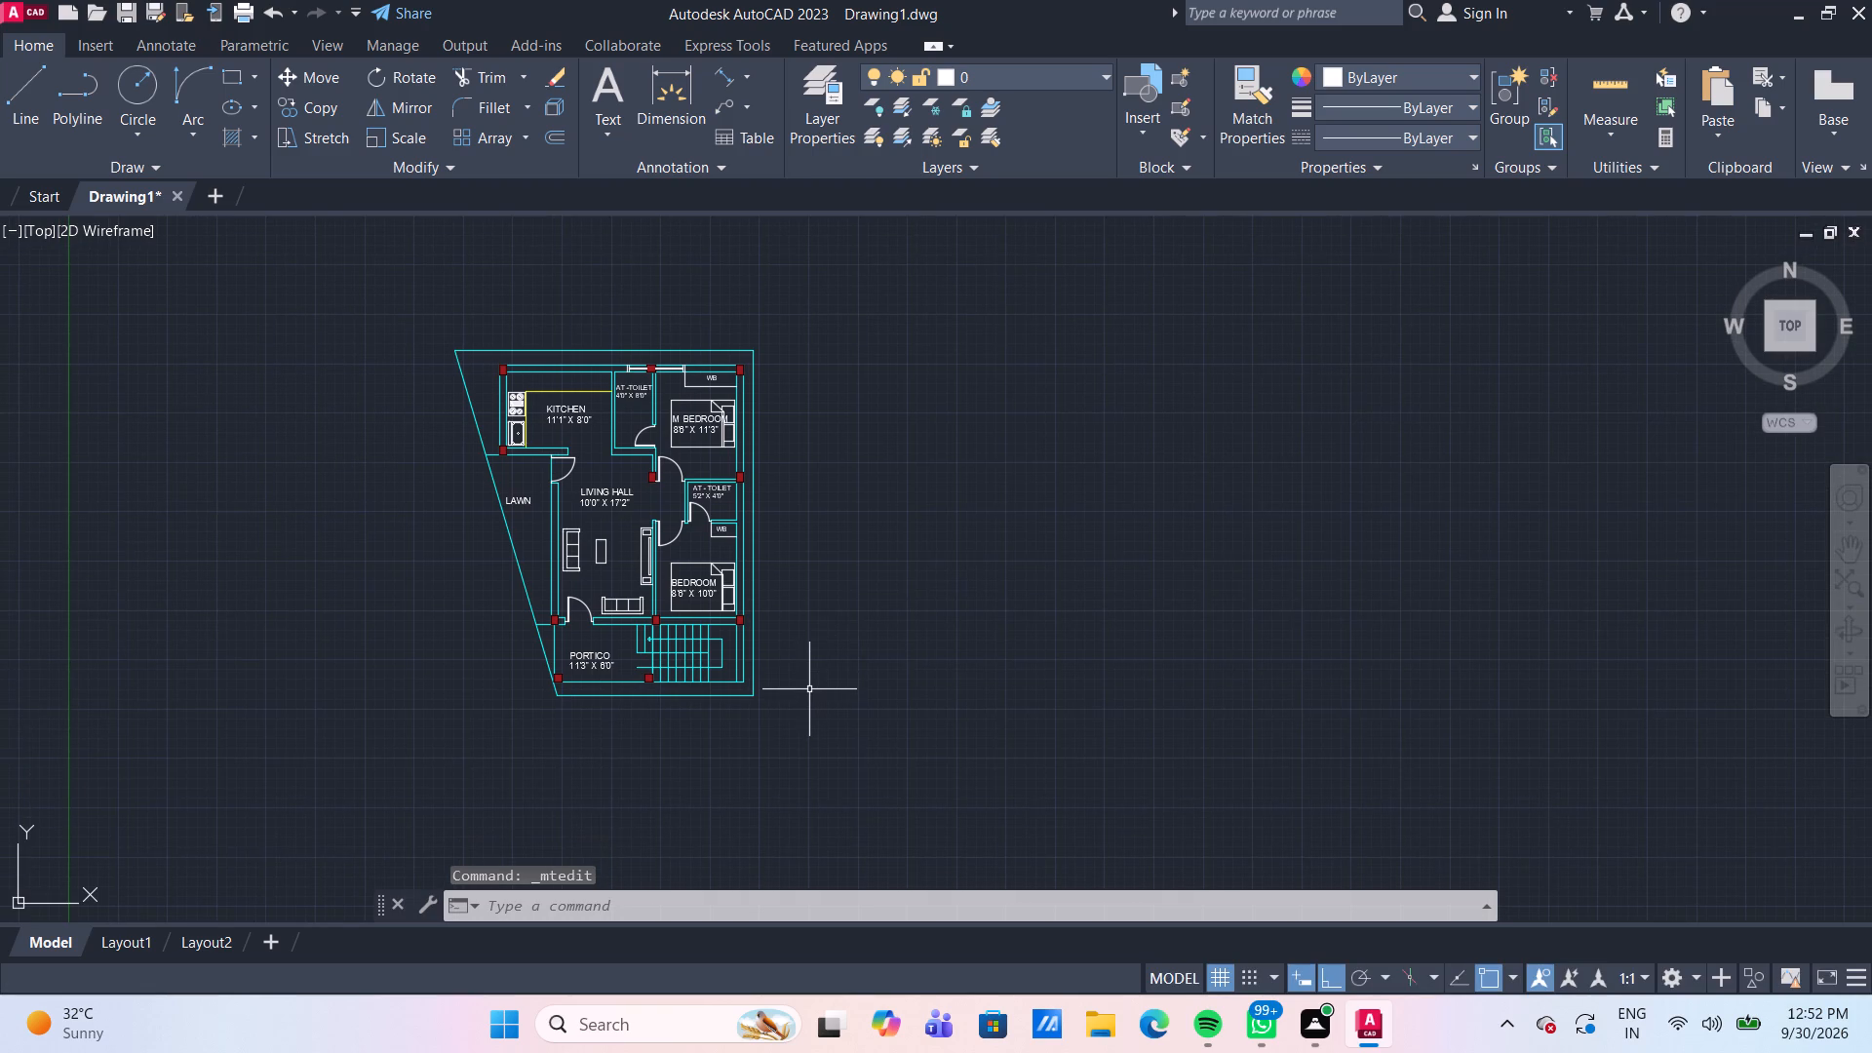
scroll(708, 533, "up", 2)
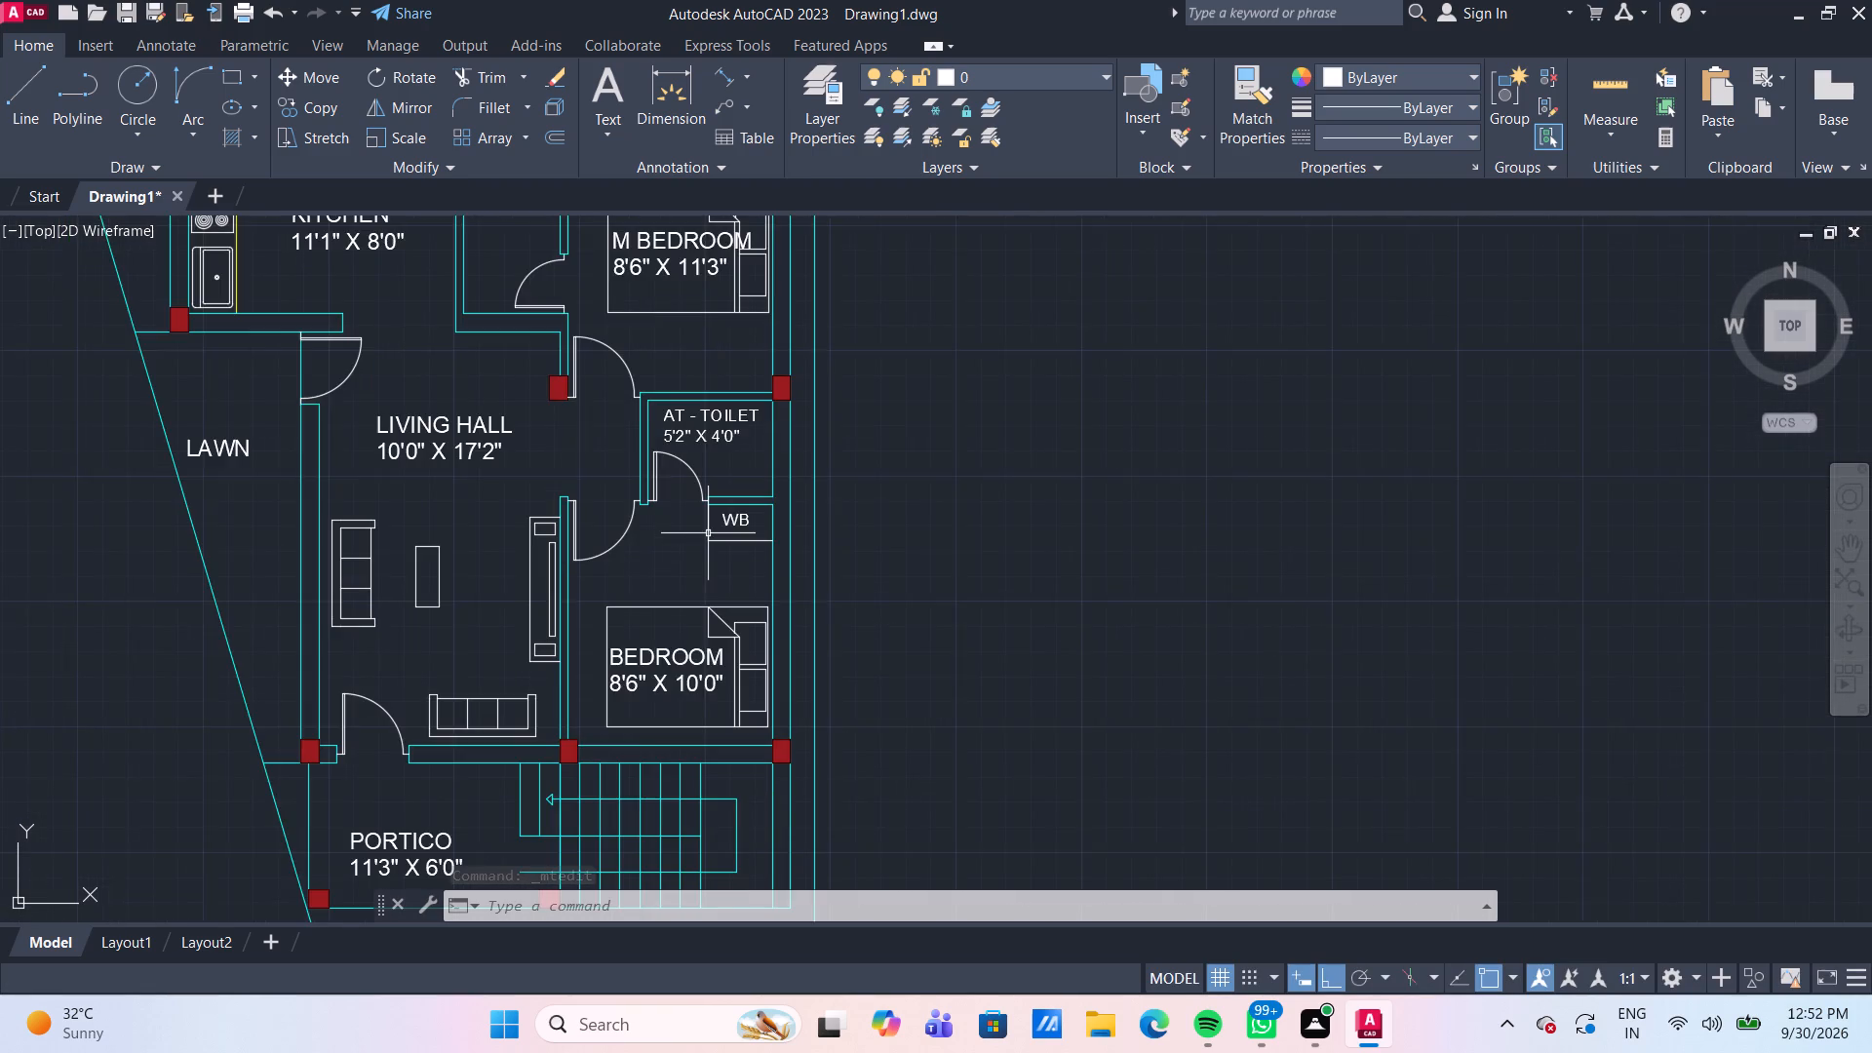
scroll(709, 532, "up", 2)
scroll(705, 533, "down", 2)
middle_click_drag(714, 357, 714, 360)
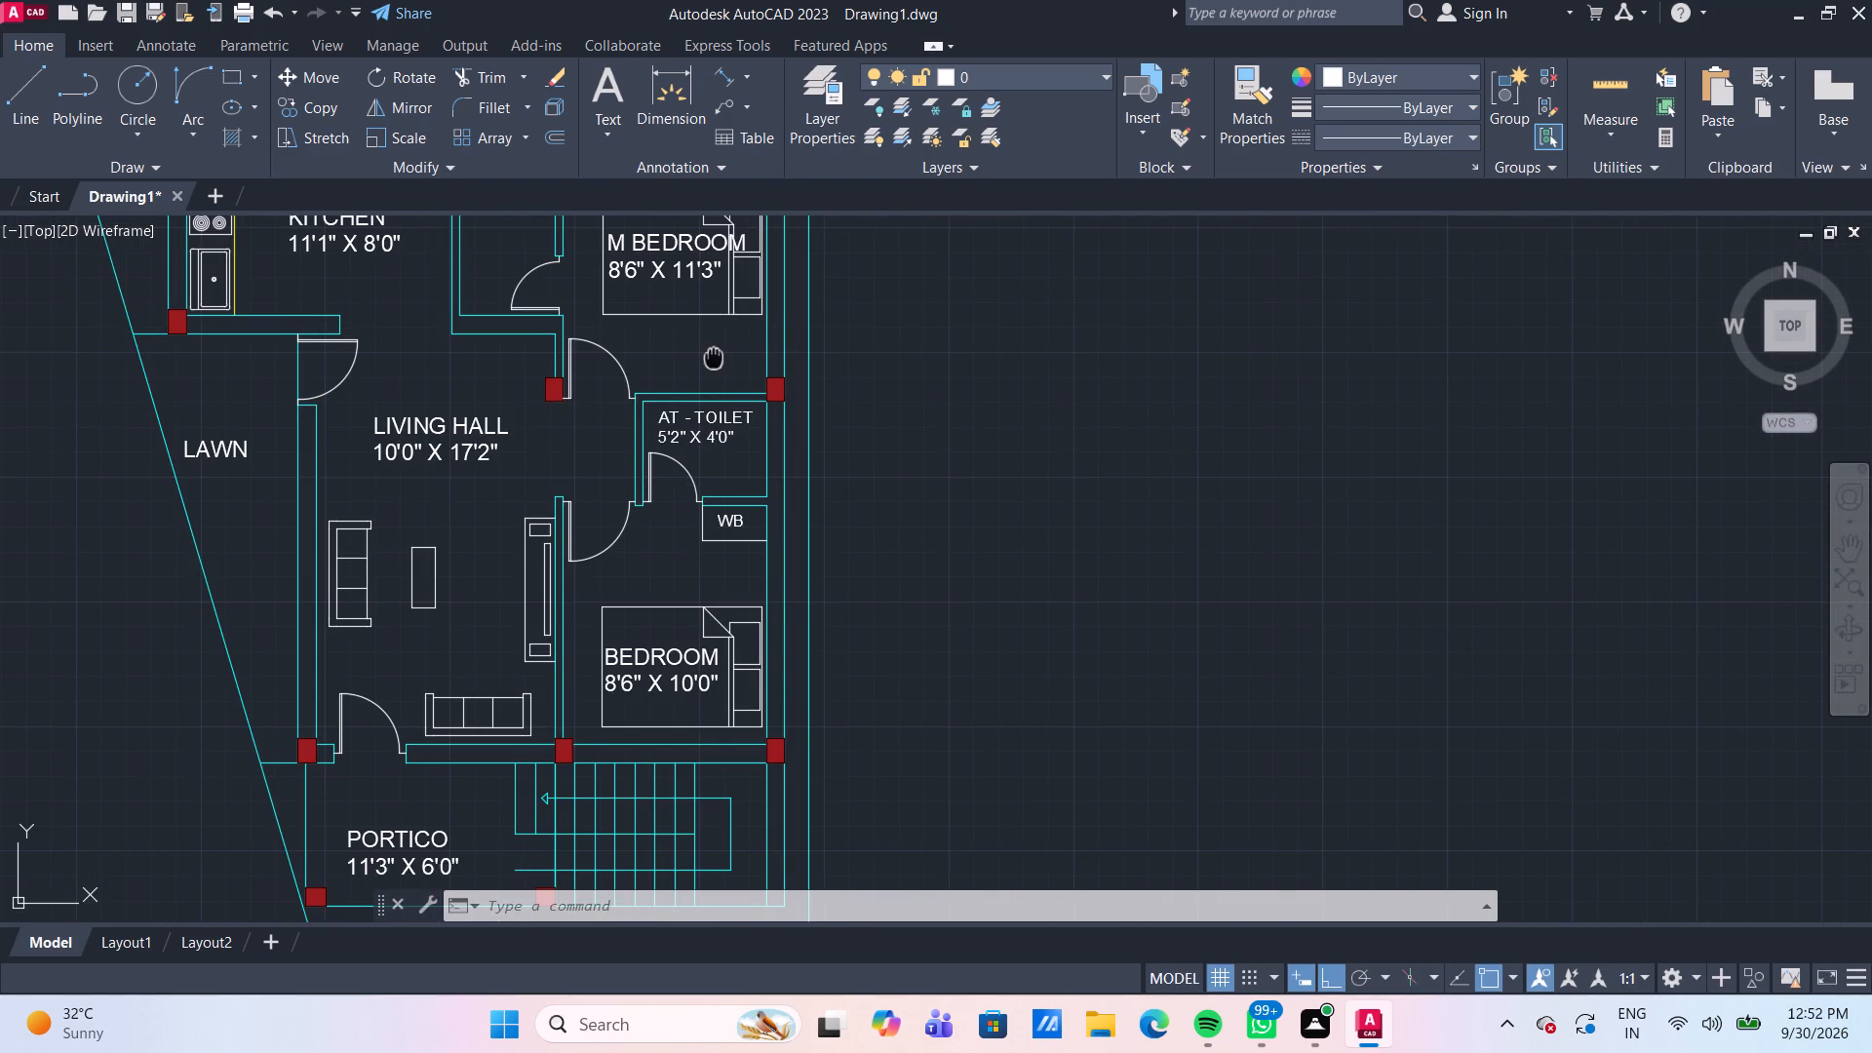
middle_click_drag(714, 360, 750, 402)
scroll(742, 399, "up", 1)
scroll(750, 402, "down", 2)
scroll(351, 269, "down", 1)
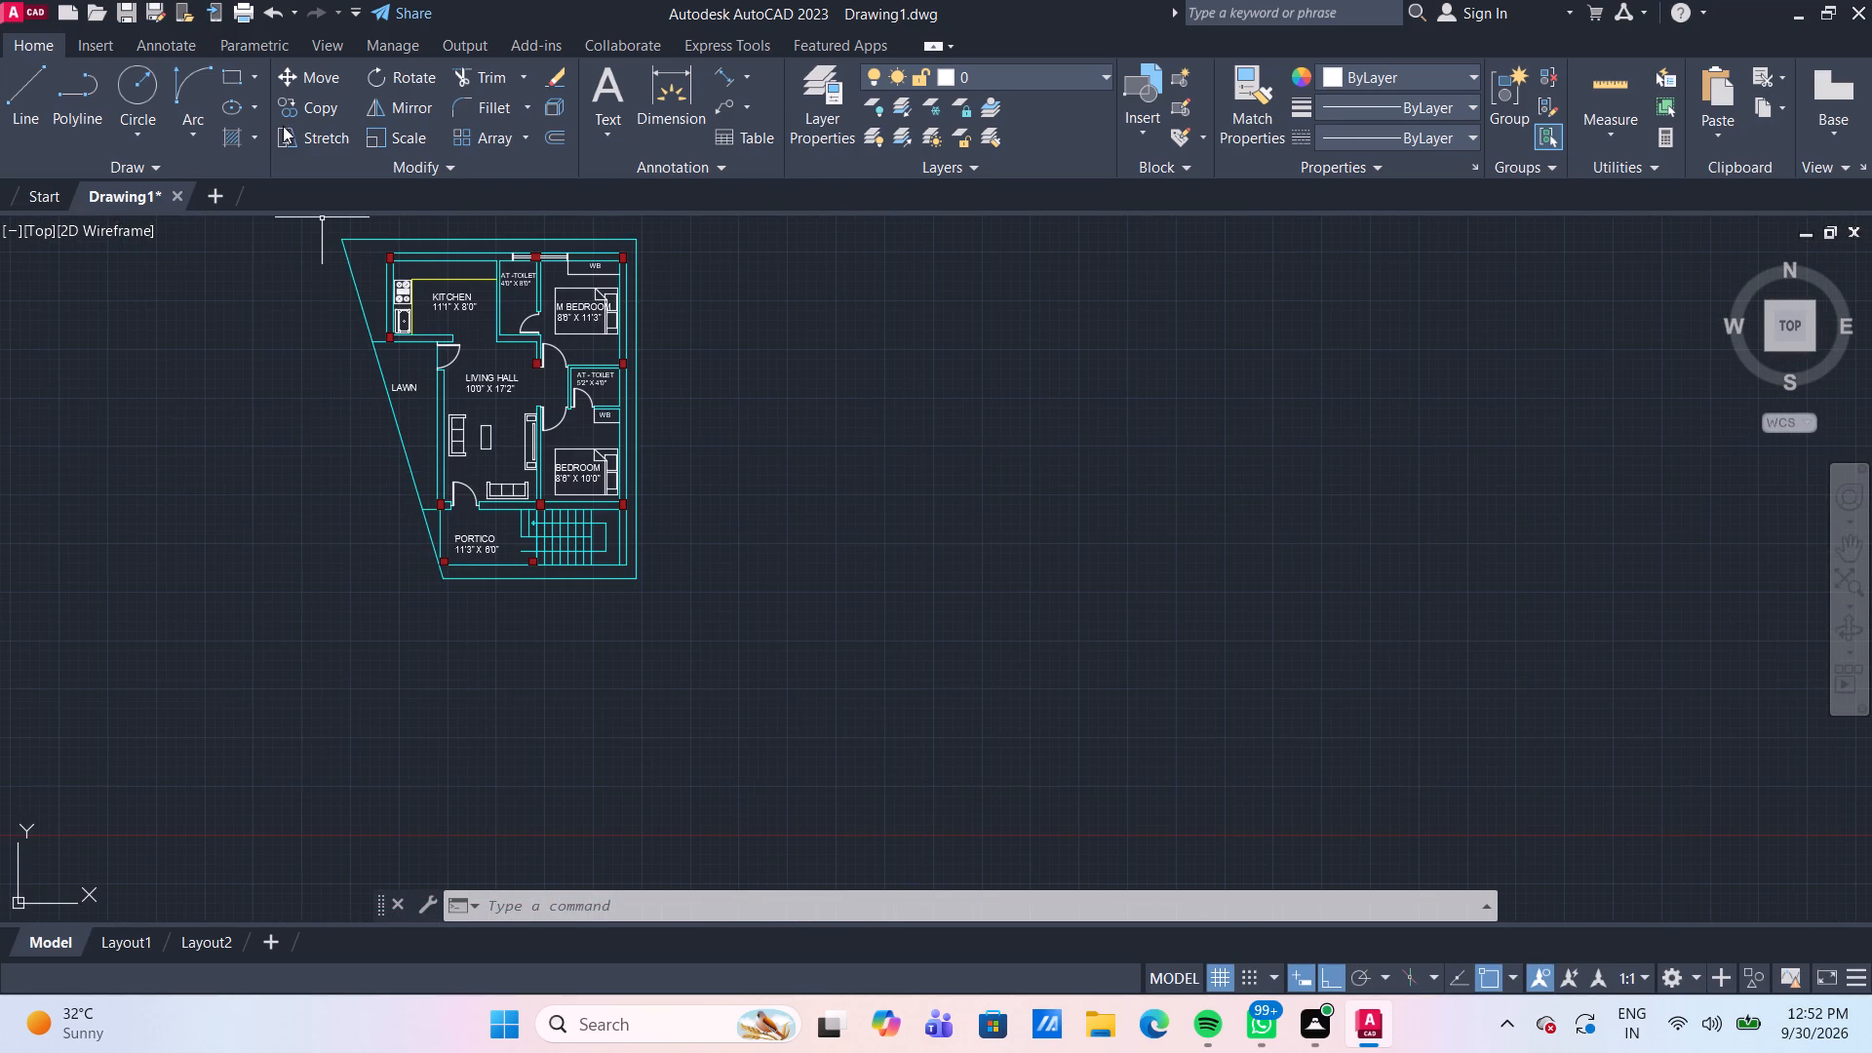
Hatch both WB wardrobe rectangles with the ANSI31 pattern in green at scale 10.
left_click(235, 137)
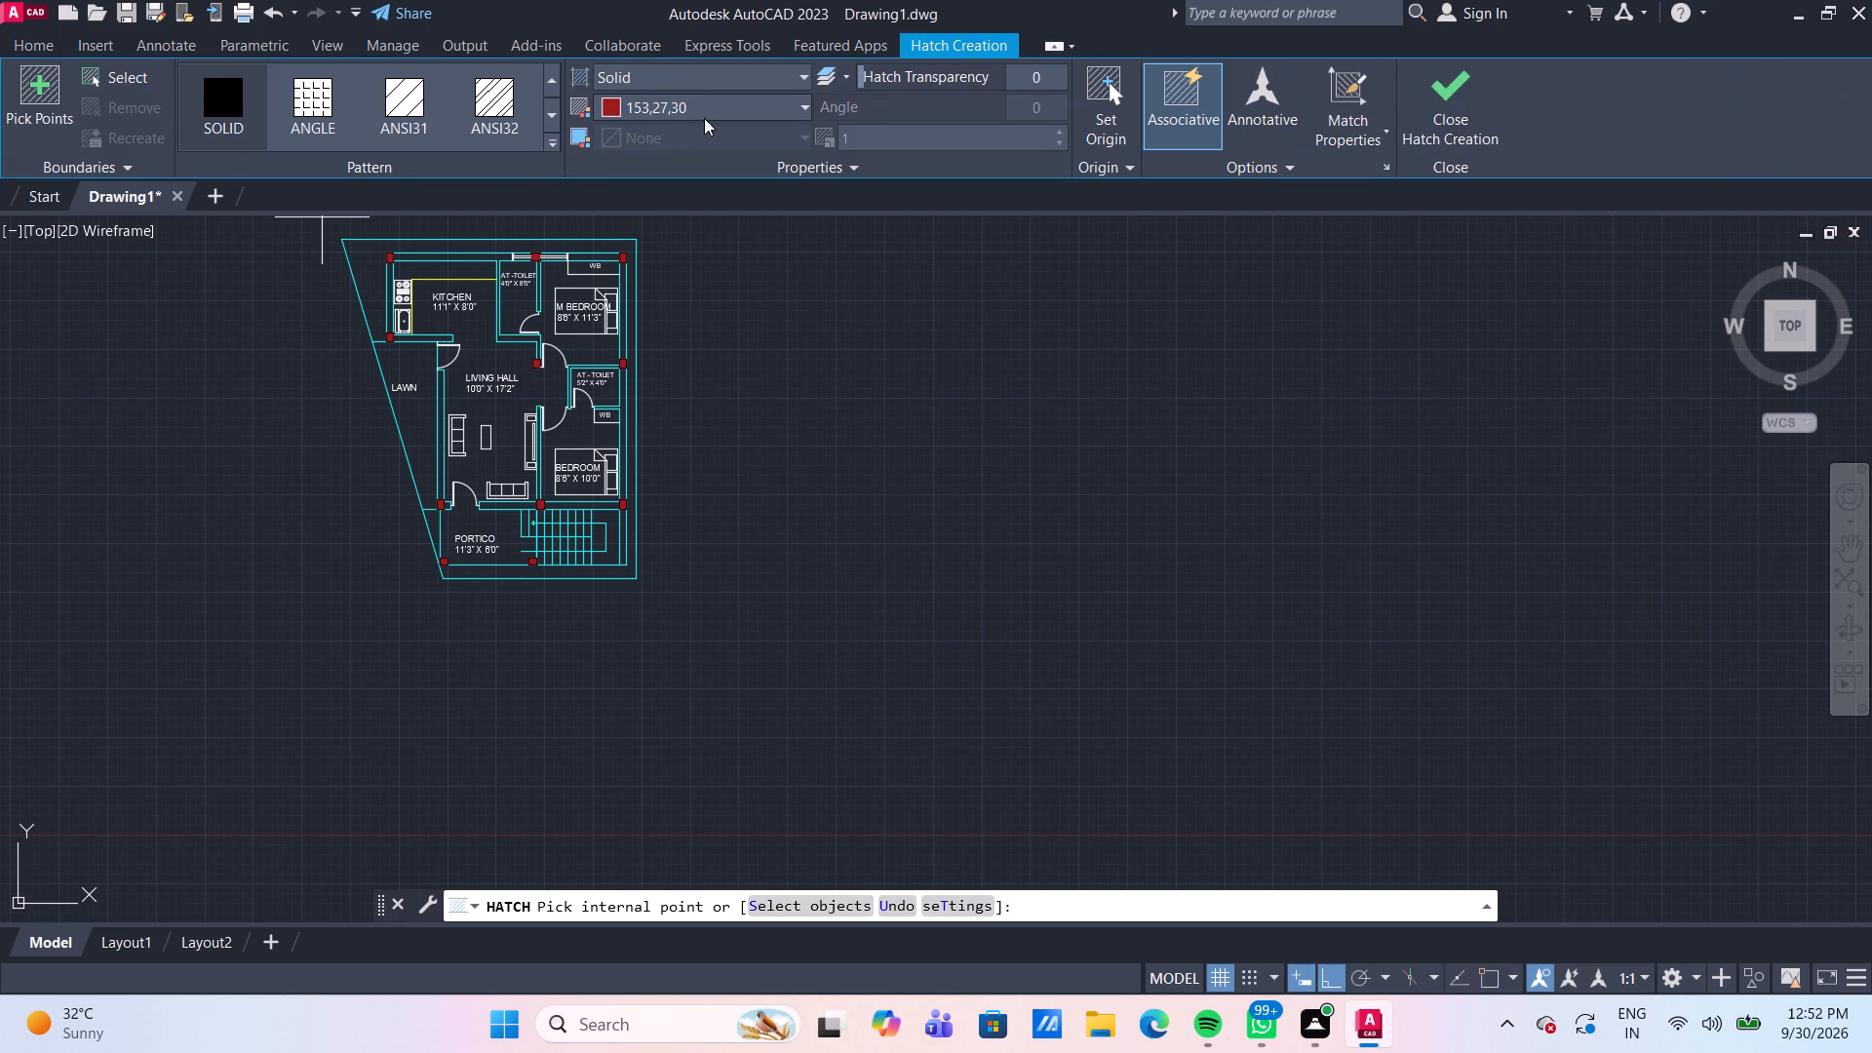
scroll(426, 110, "down", 2)
scroll(426, 110, "up", 1)
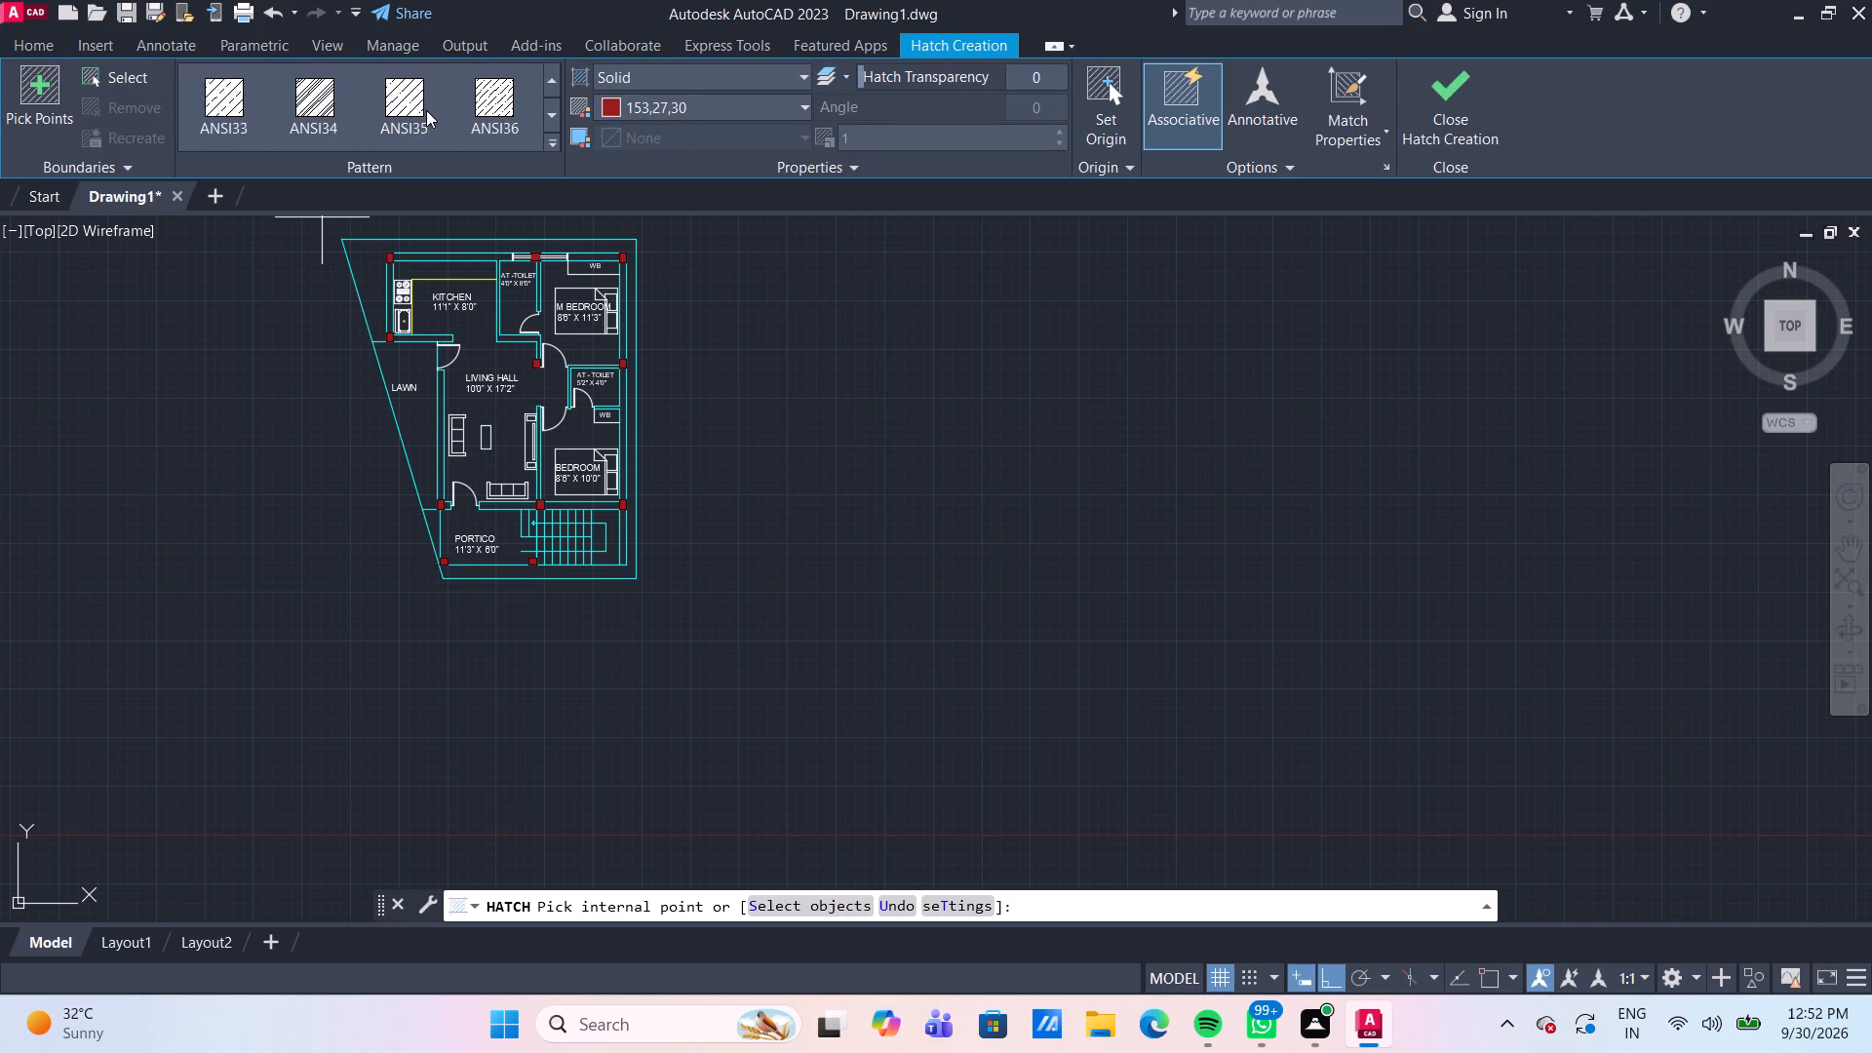
scroll(426, 110, "up", 2)
left_click(416, 103)
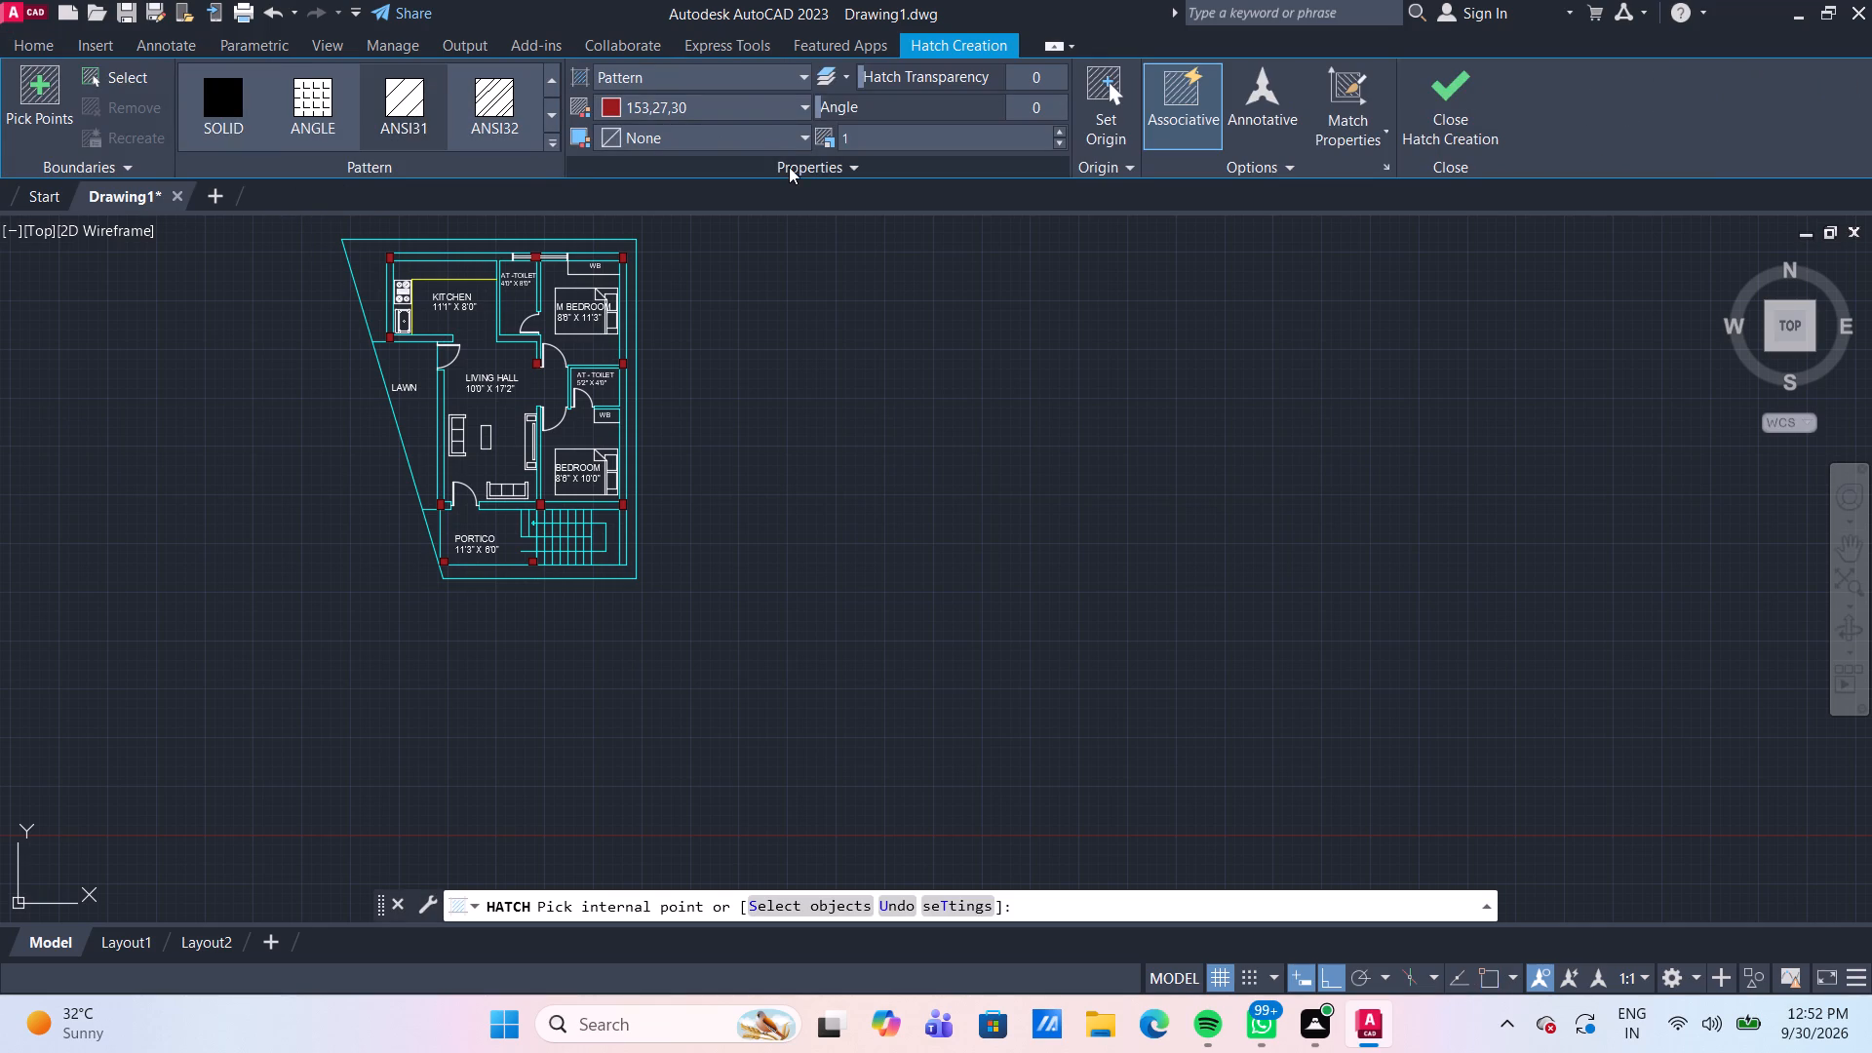
left_click(765, 96)
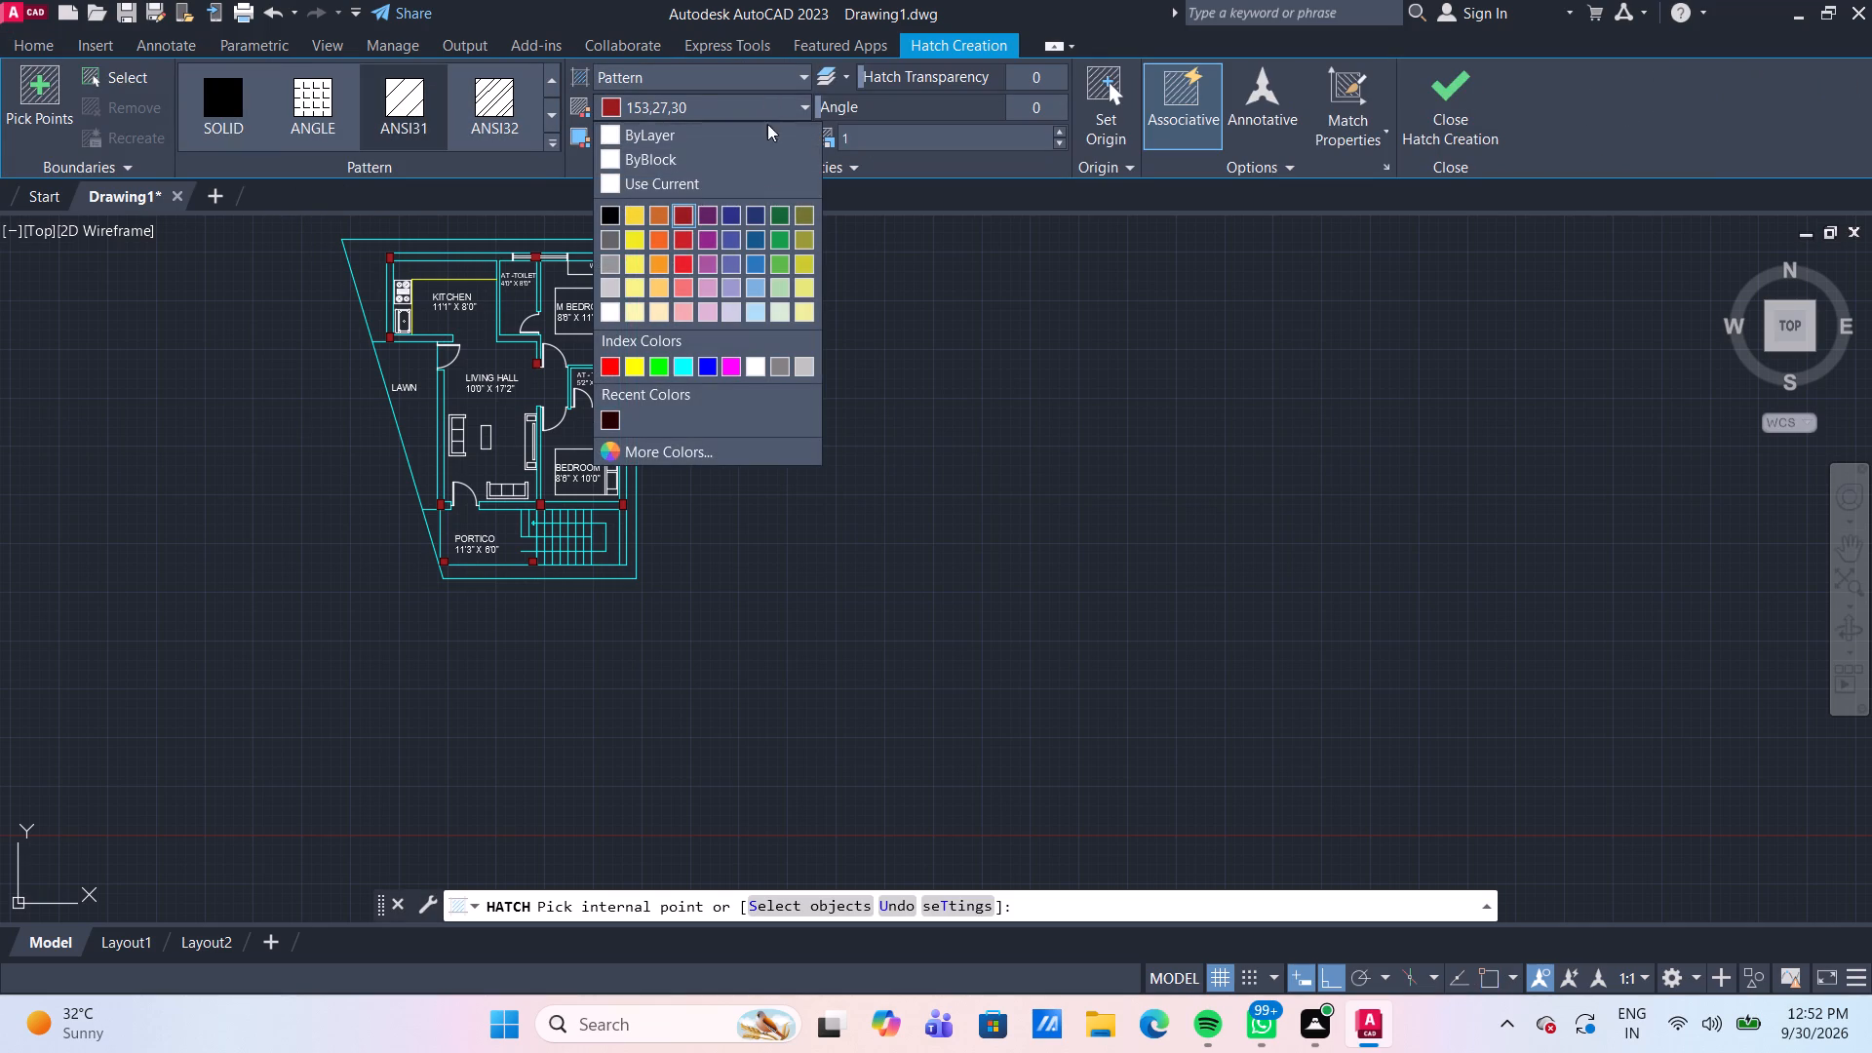
left_click(666, 365)
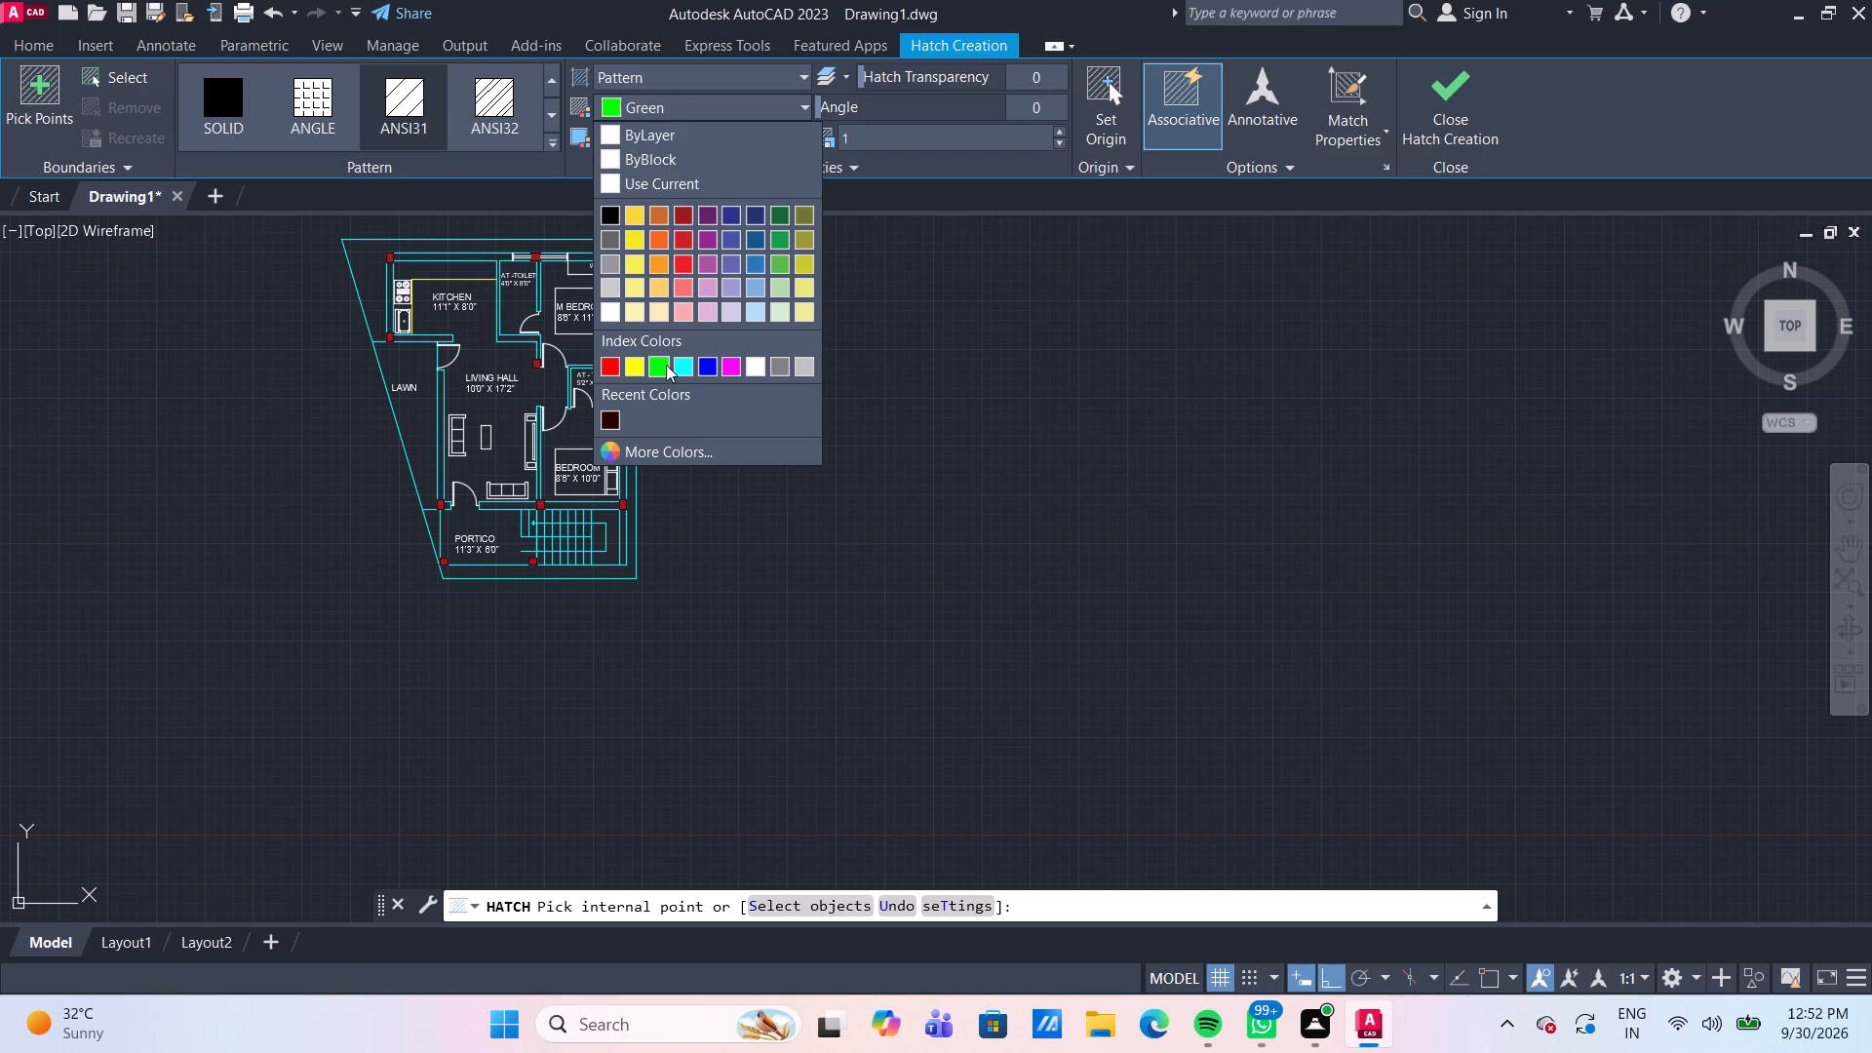
scroll(554, 310, "up", 2)
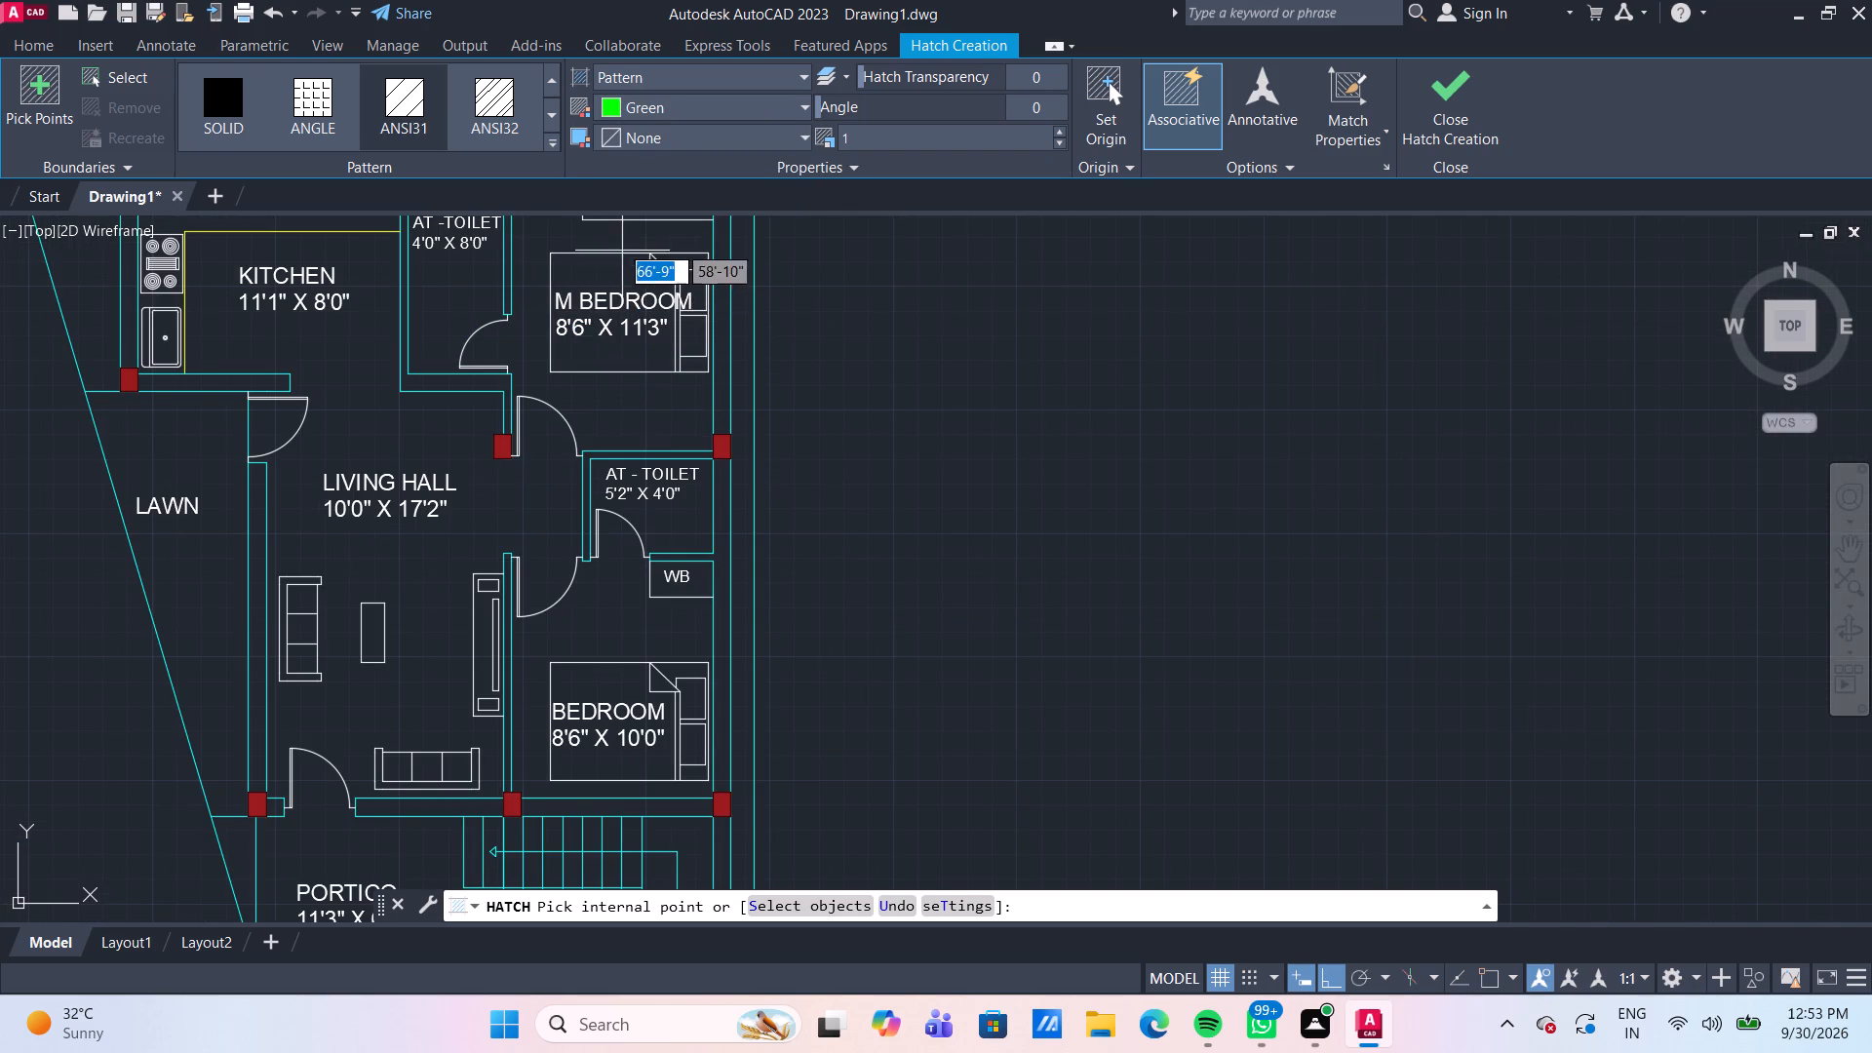
middle_click_drag(616, 231, 563, 306)
left_click(423, 103)
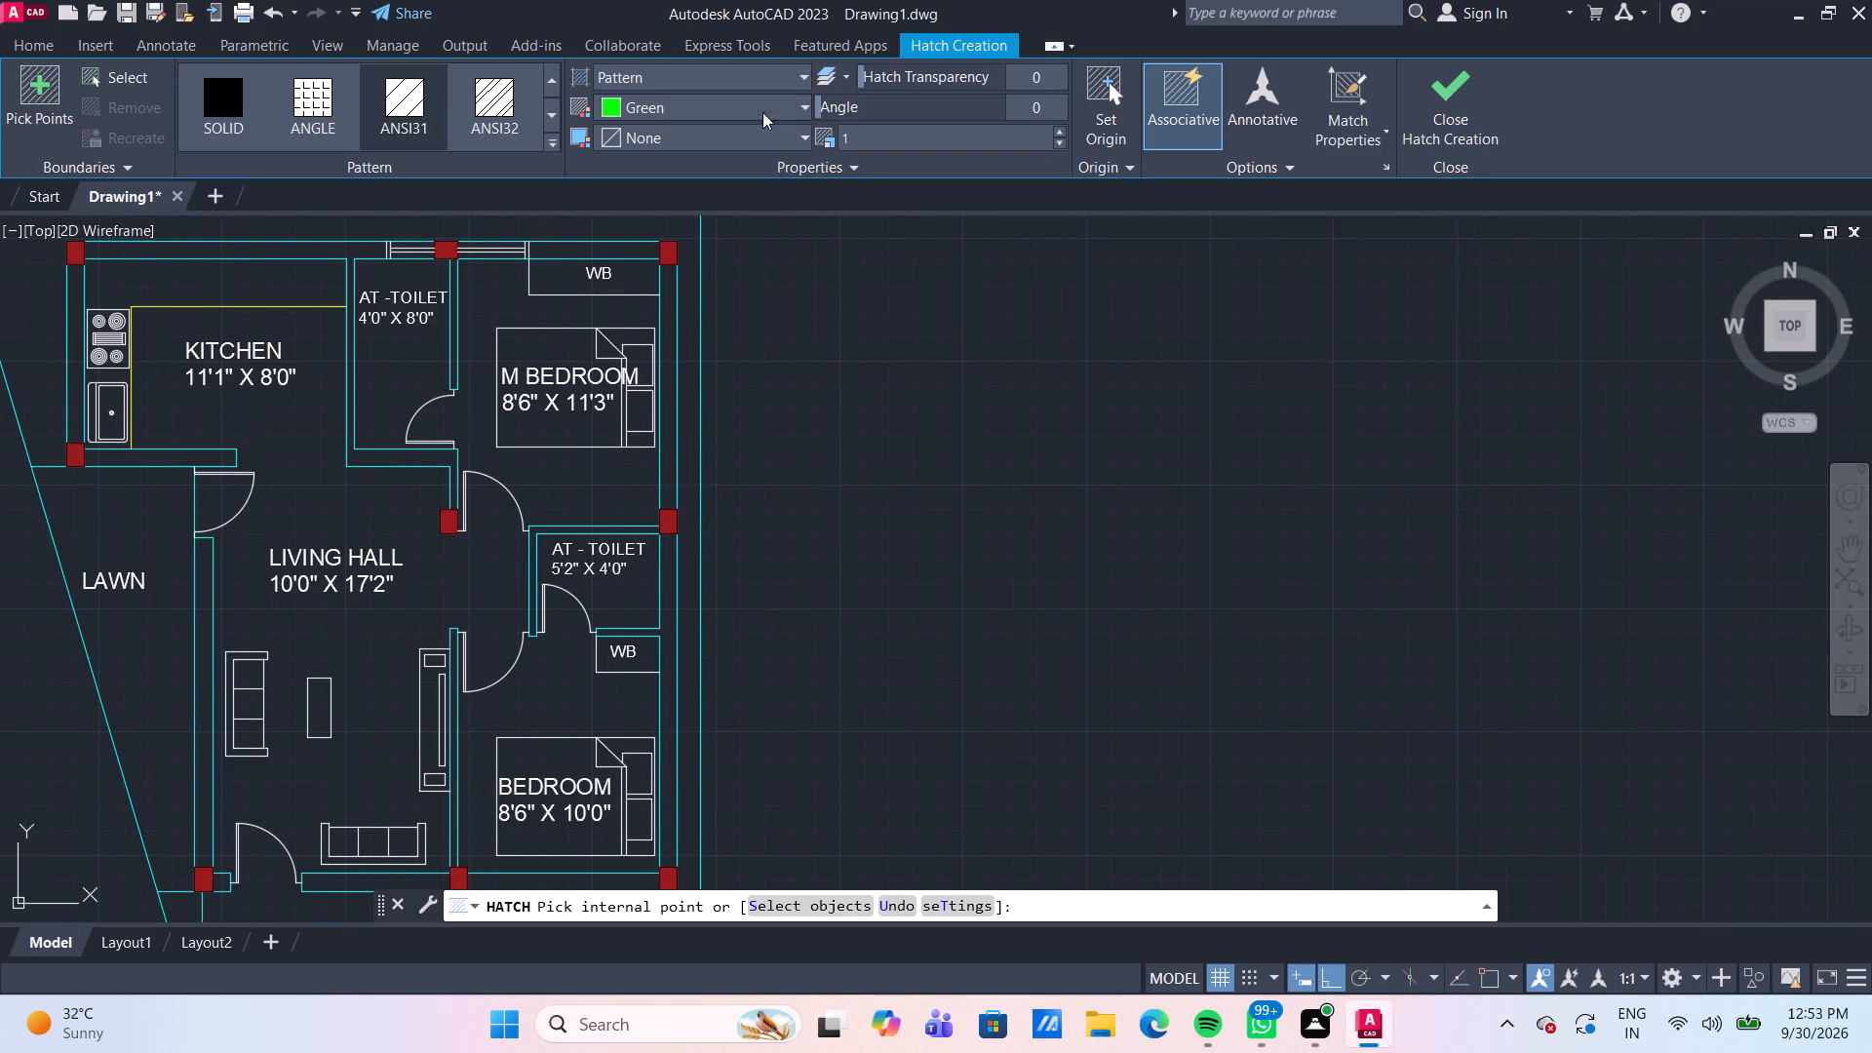
left_click(963, 136)
type("10")
key("Return")
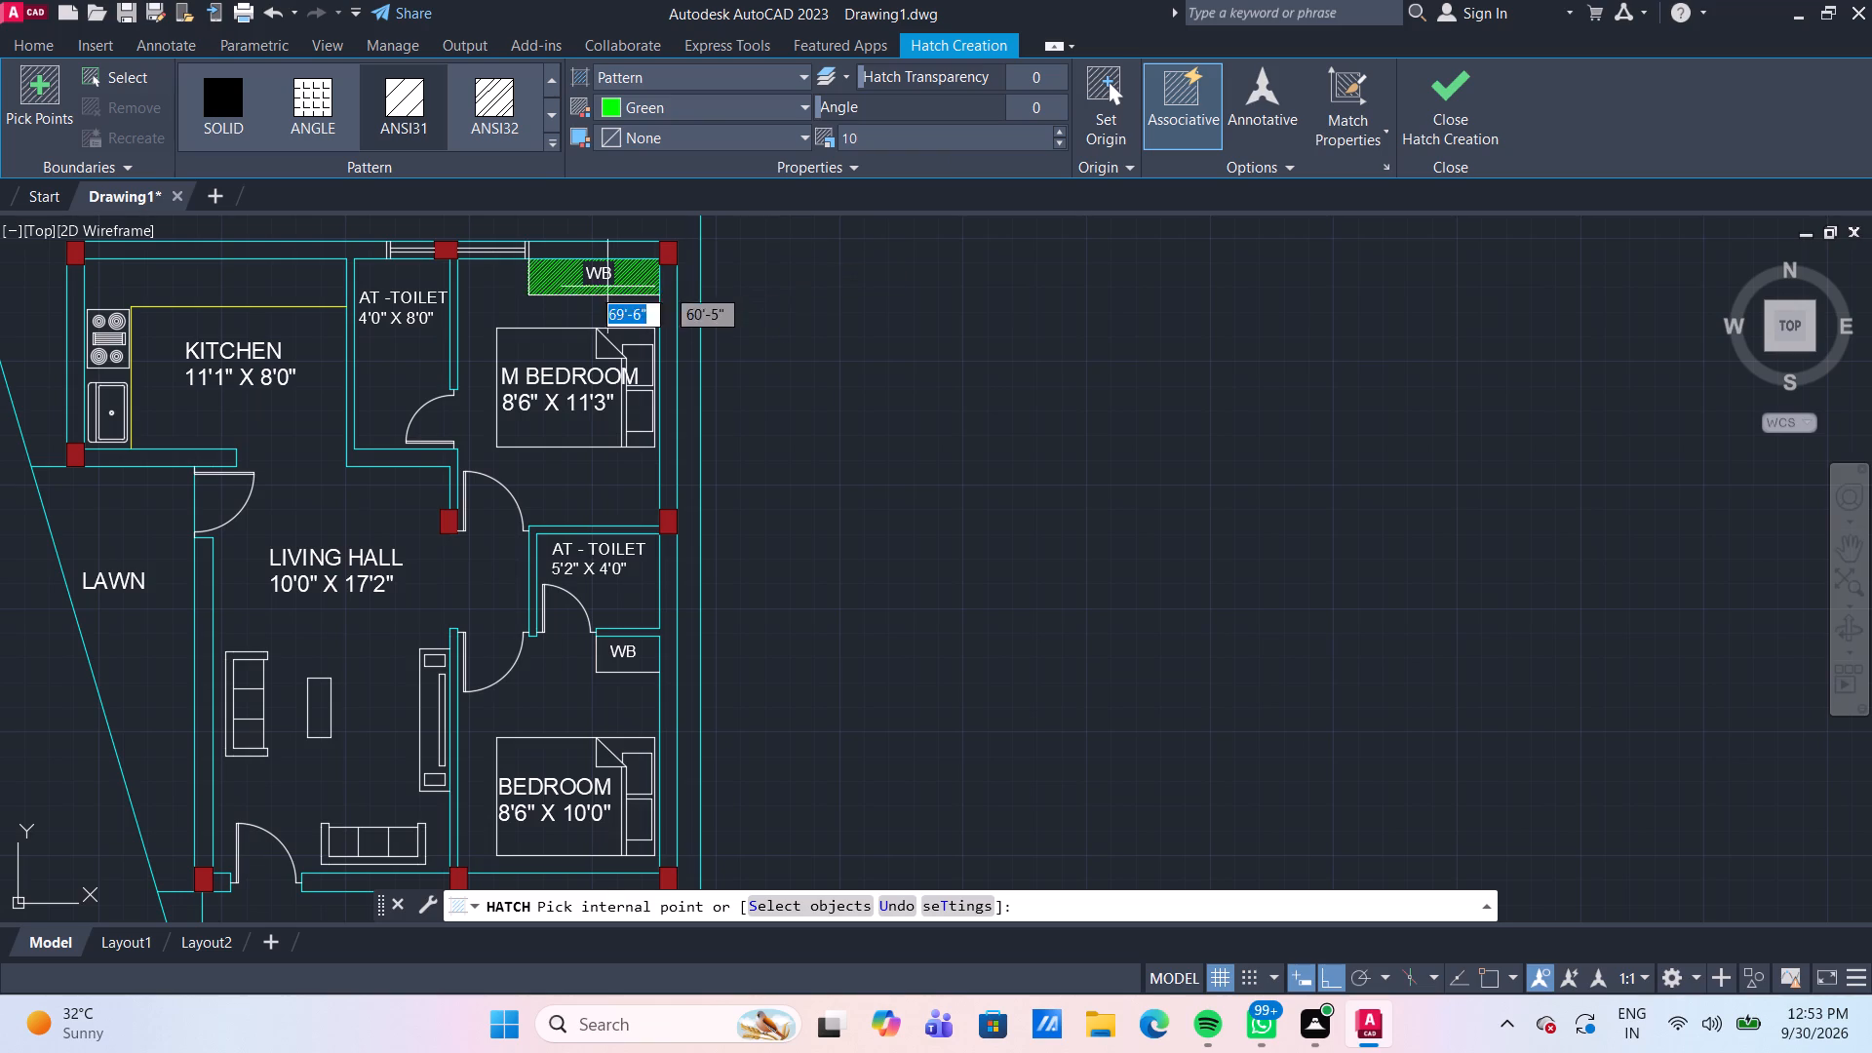
left_click(571, 281)
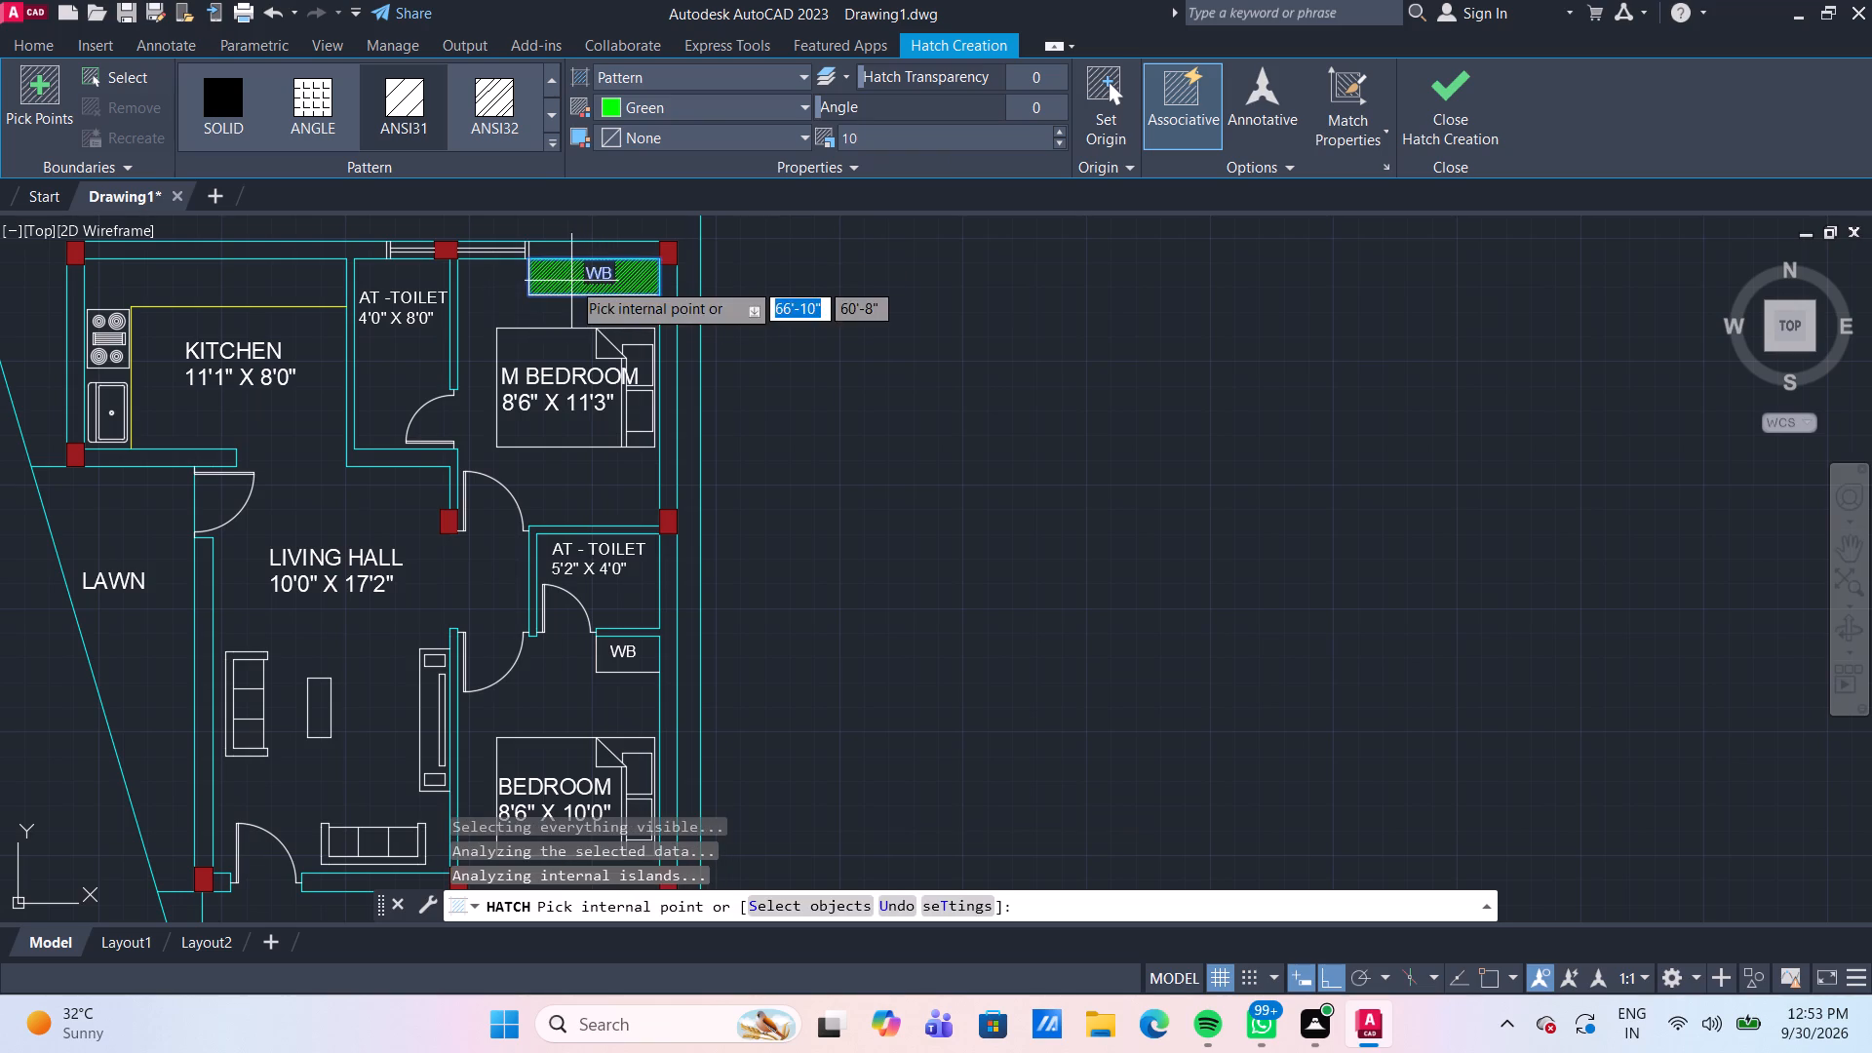
left_click(642, 667)
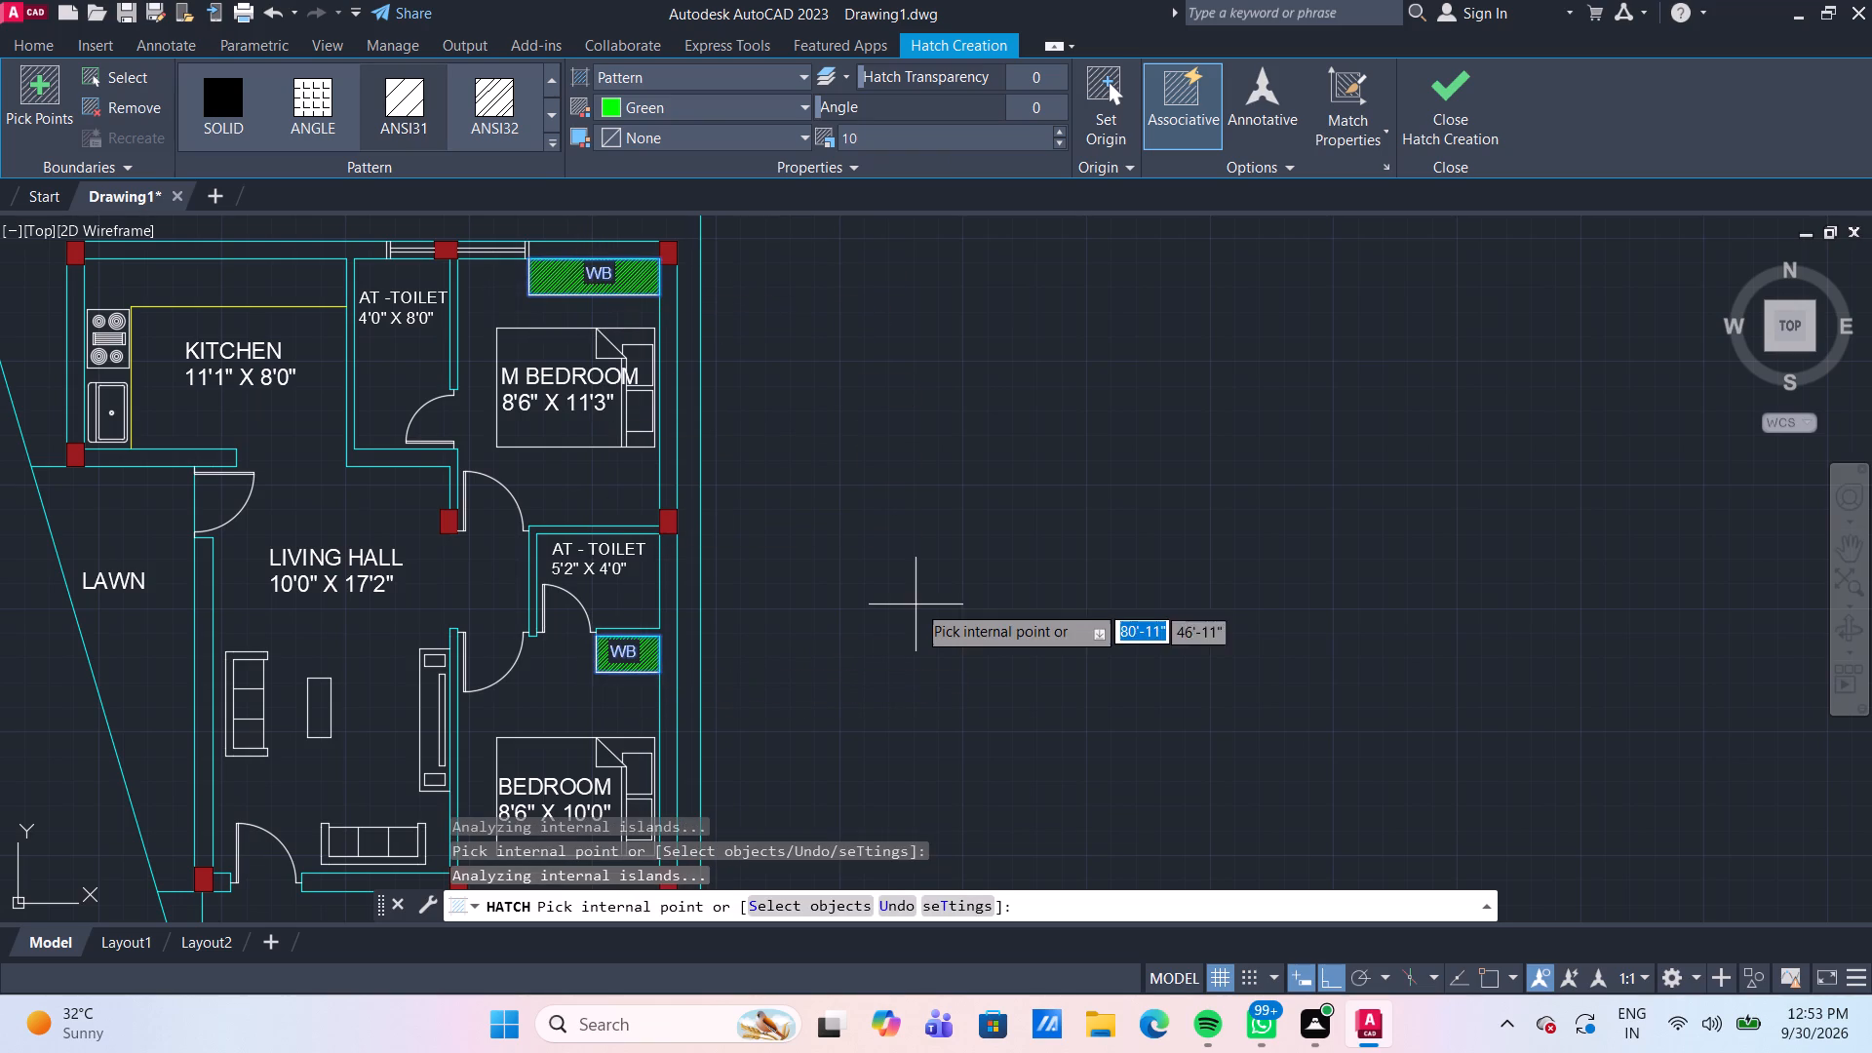
key("Escape")
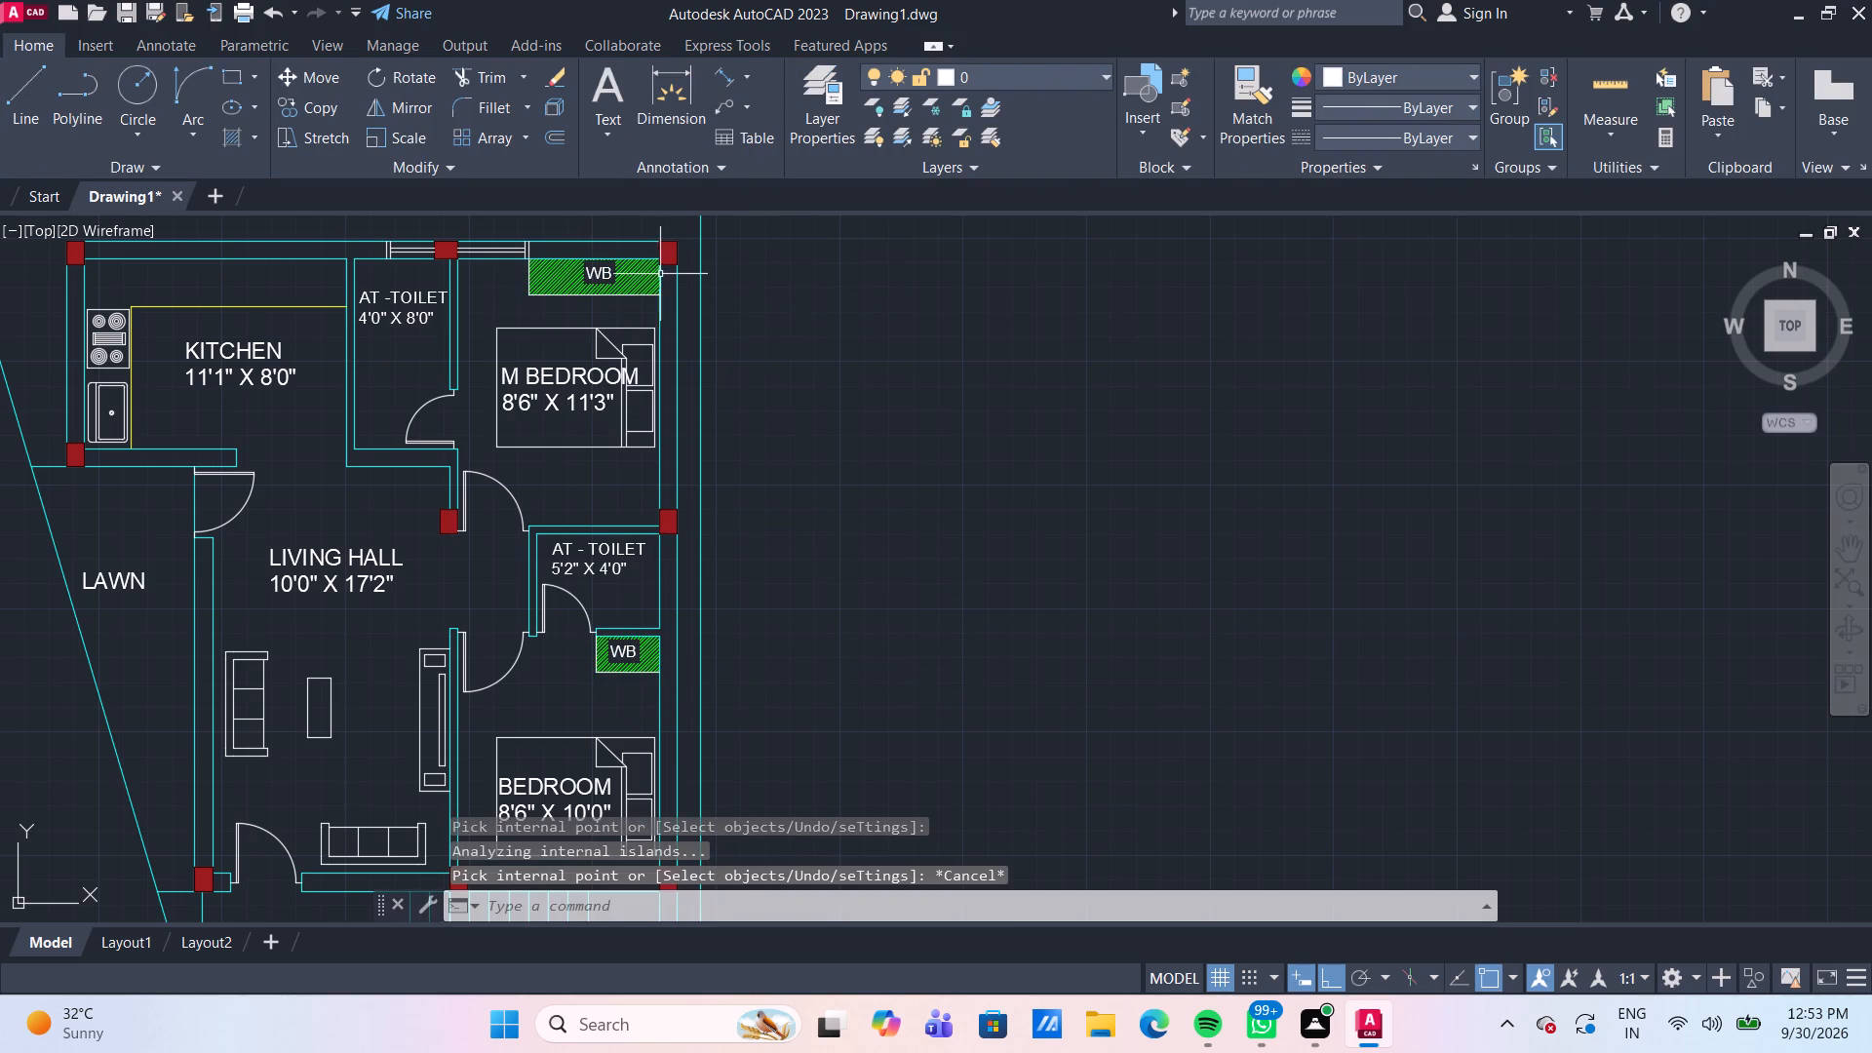
Set the scale of the green wardrobe hatch to 20 and deselect it.
left_click(635, 279)
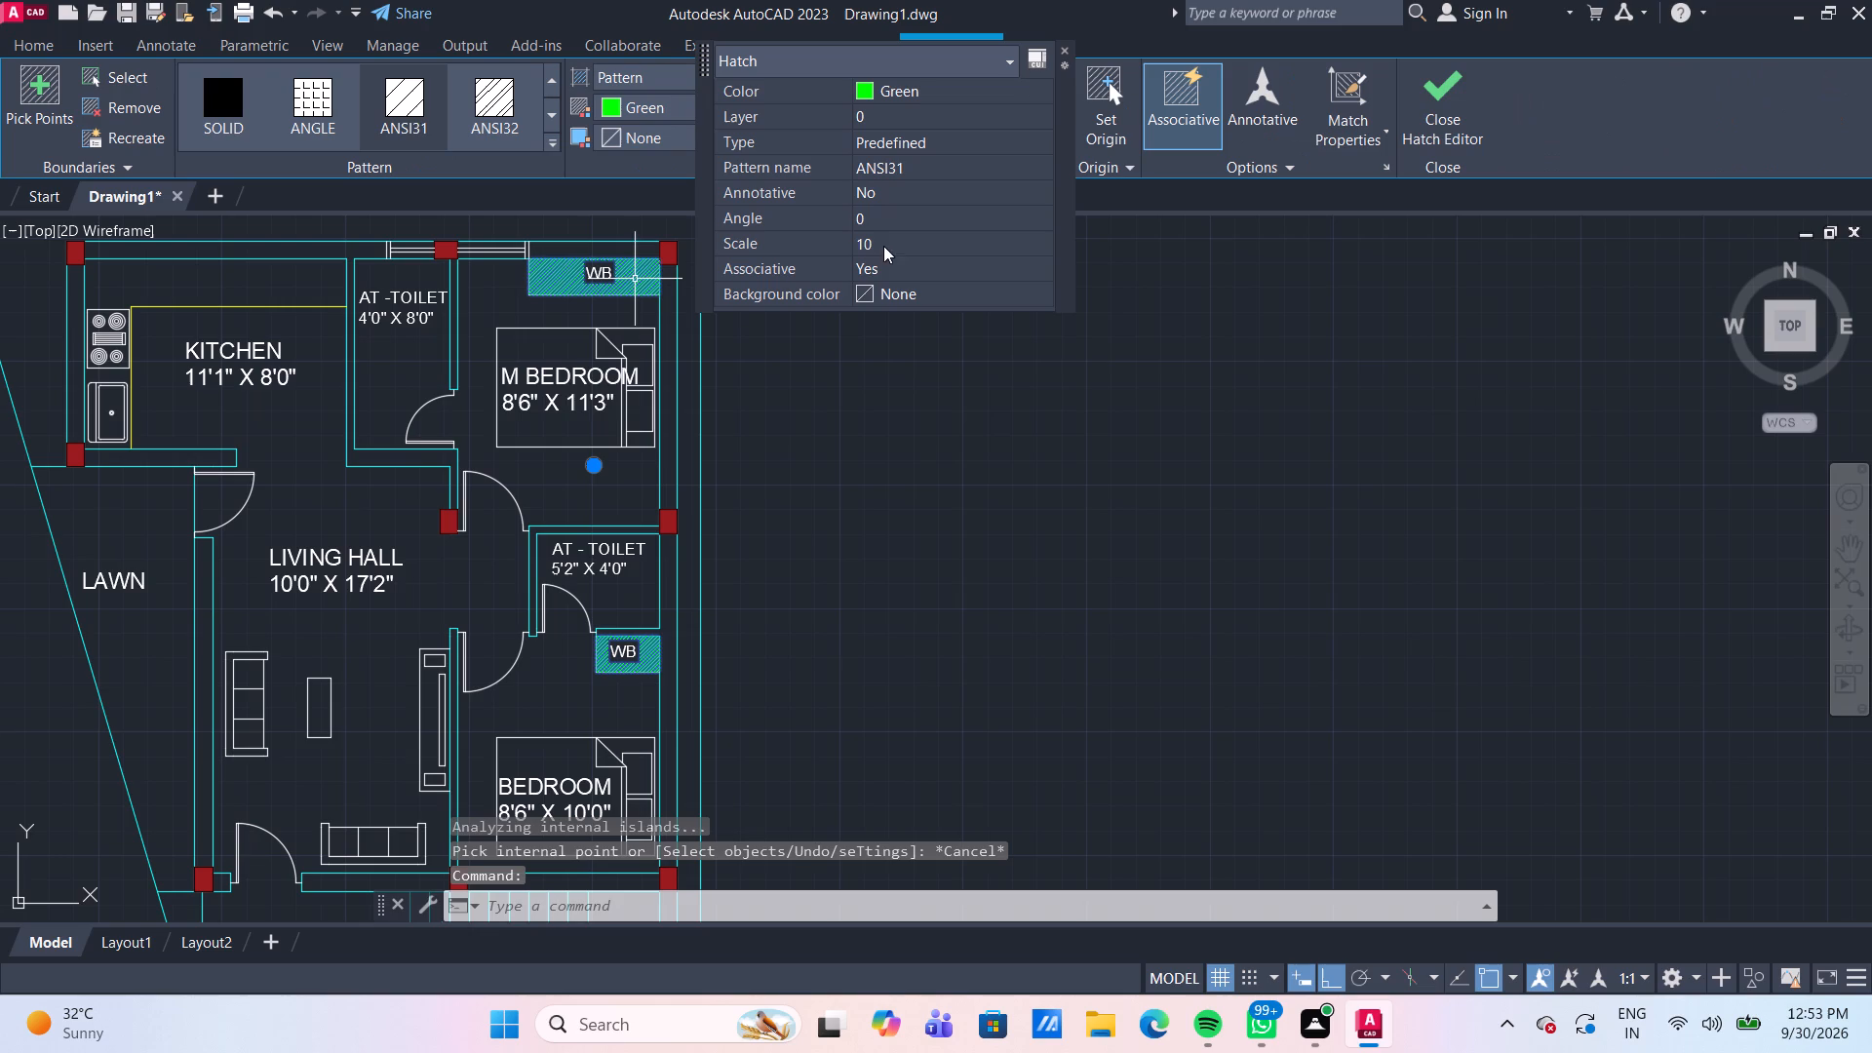
left_click(883, 241)
type("20")
key("Return")
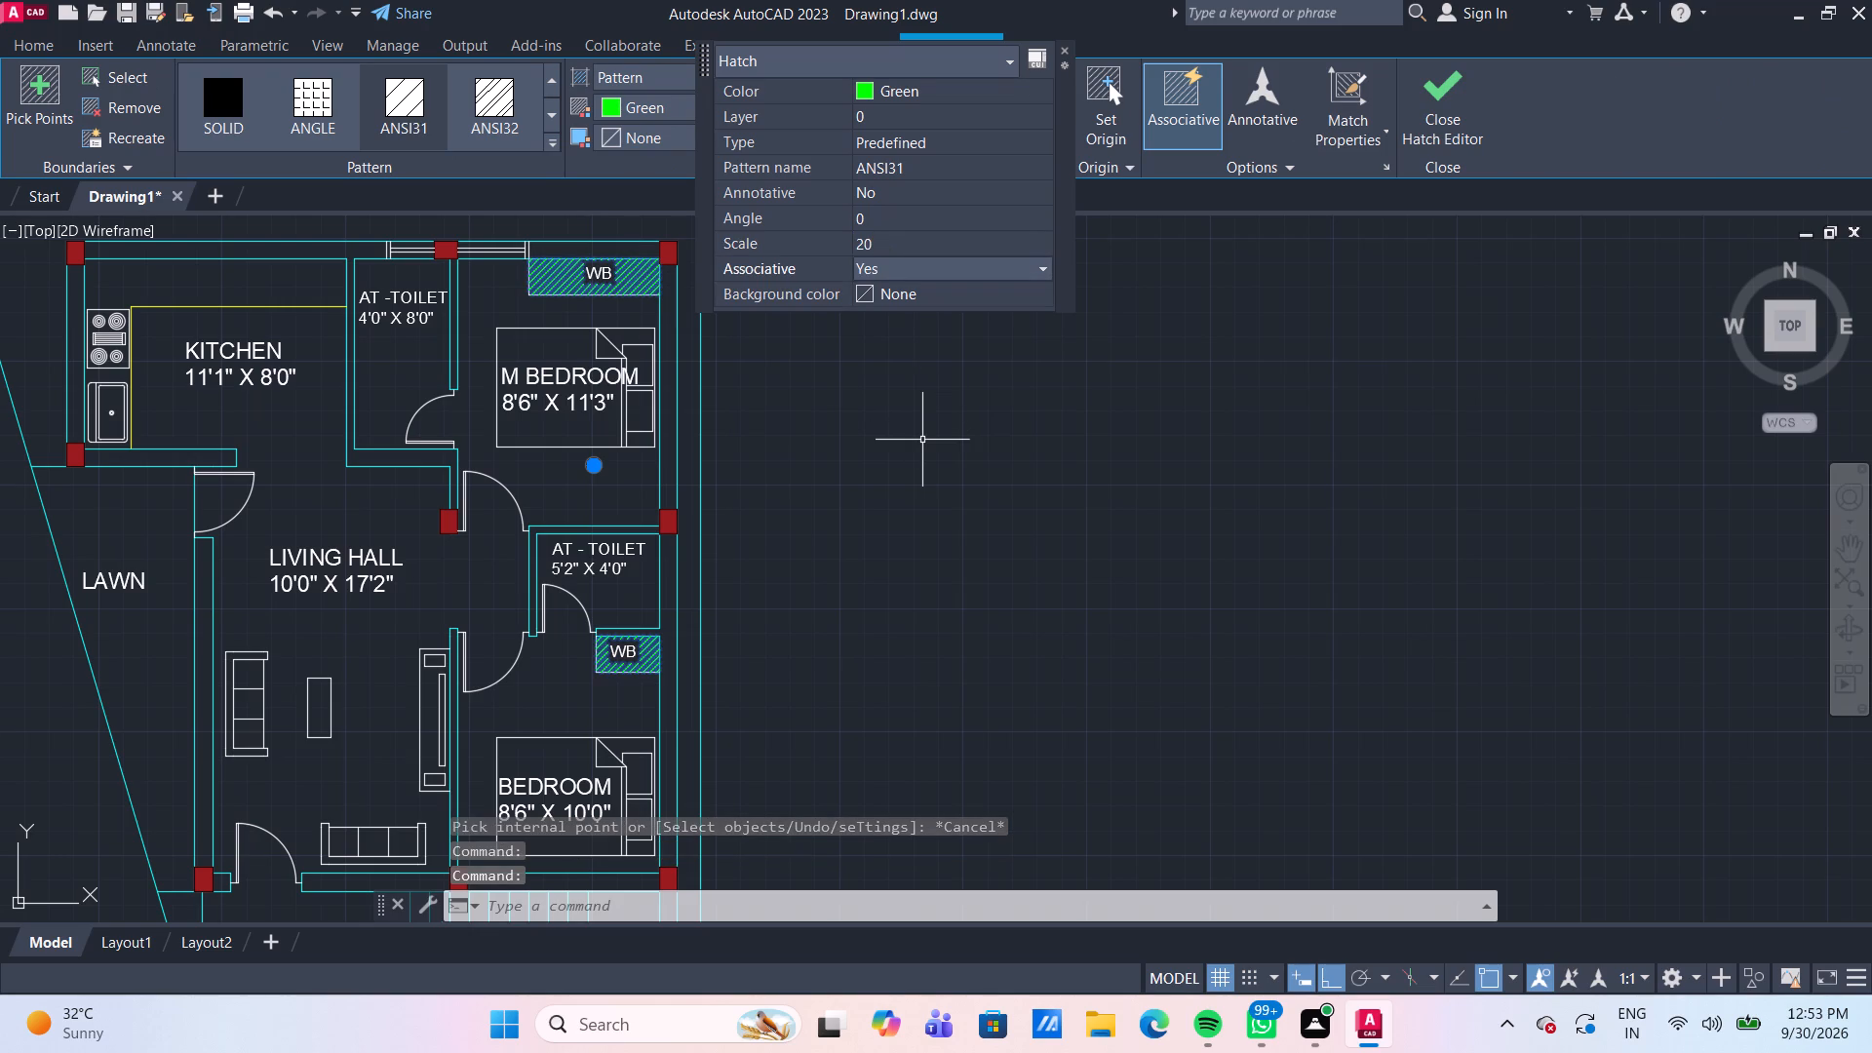
key("Escape")
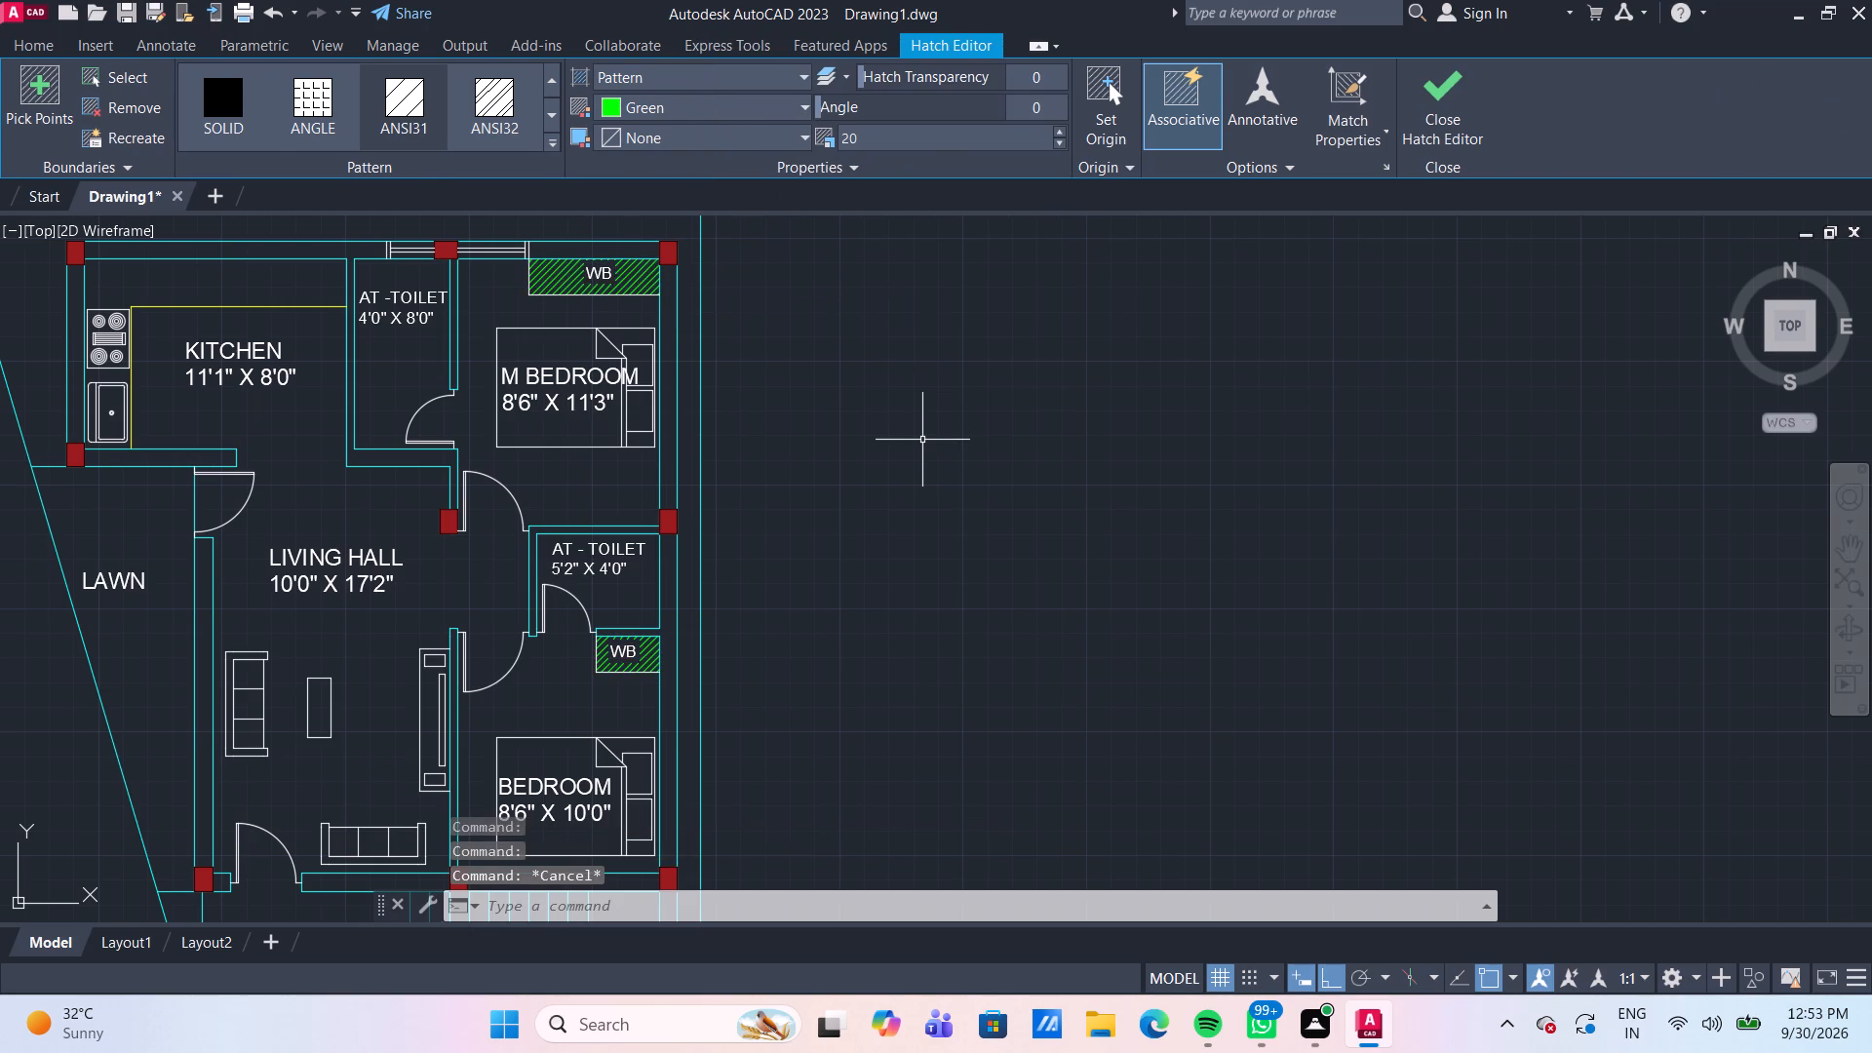
scroll(922, 440, "down", 1)
middle_click_drag(935, 455, 964, 416)
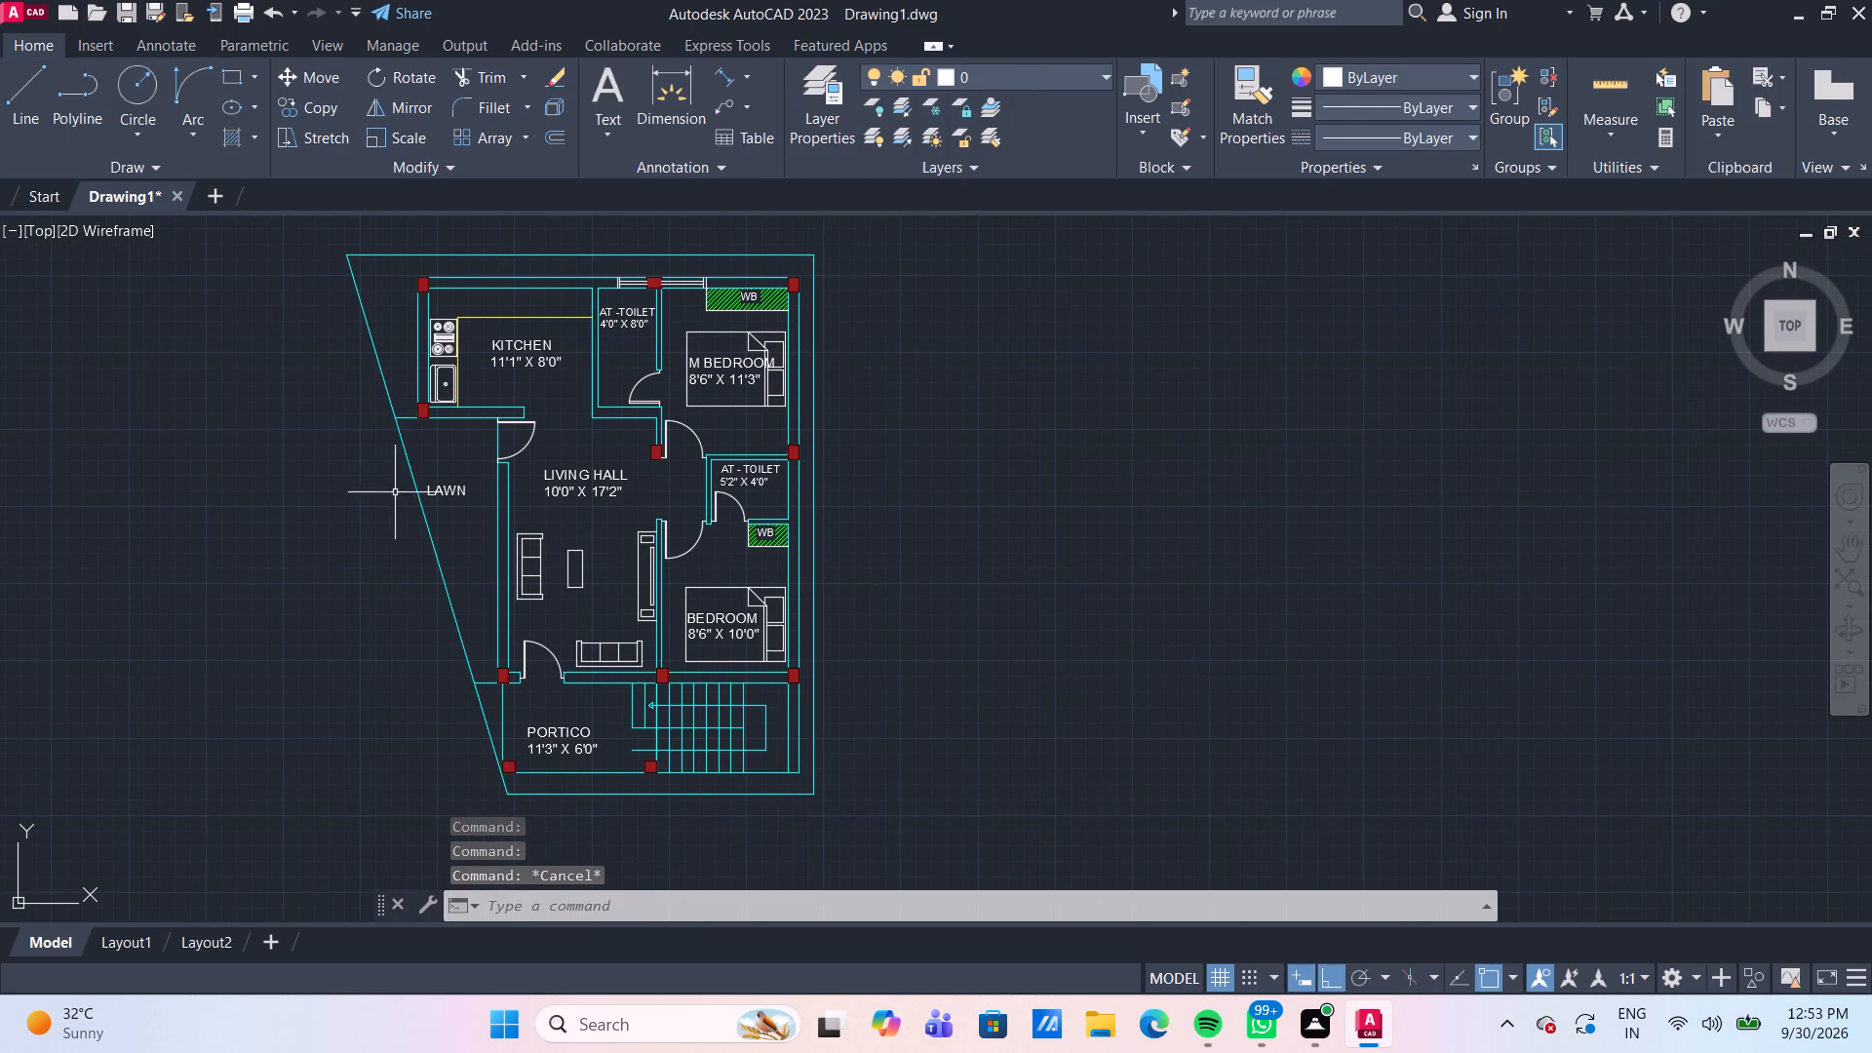
Hatch the LAWN area with the CROSS pattern in green at scale 10.
left_click(239, 129)
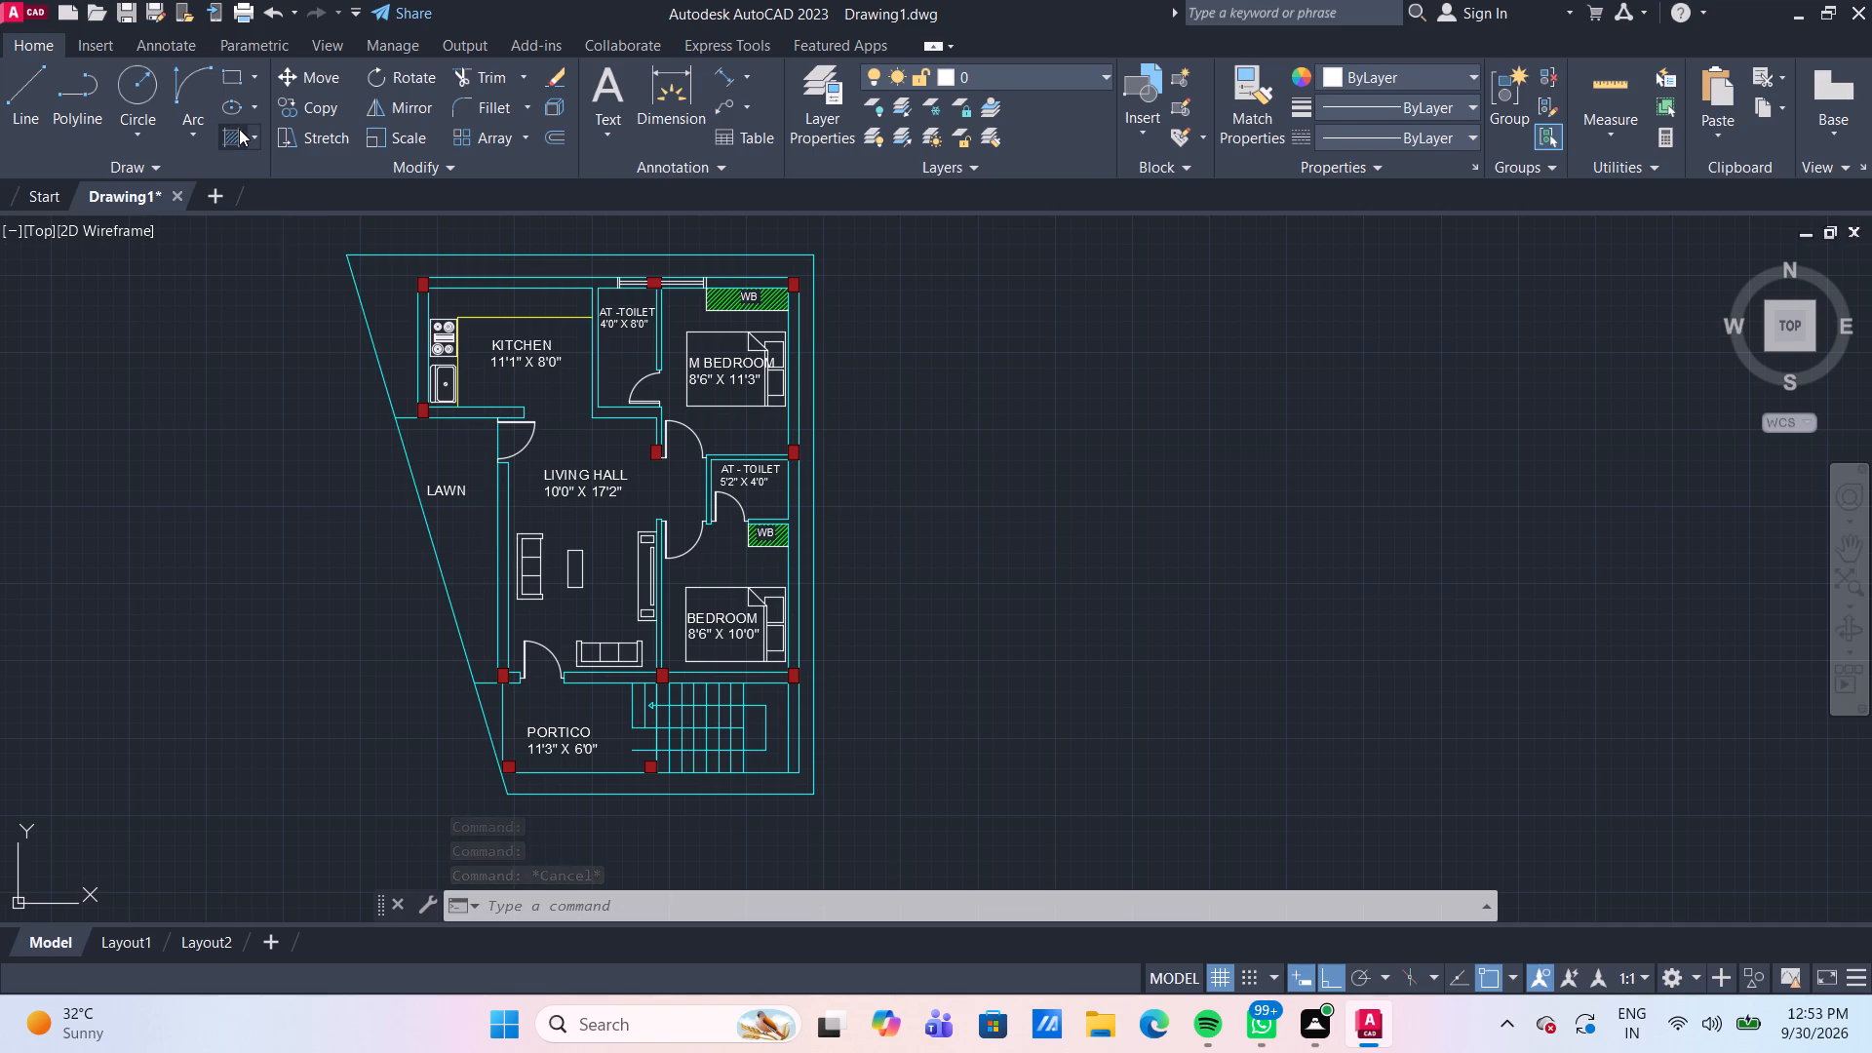
left_click(556, 112)
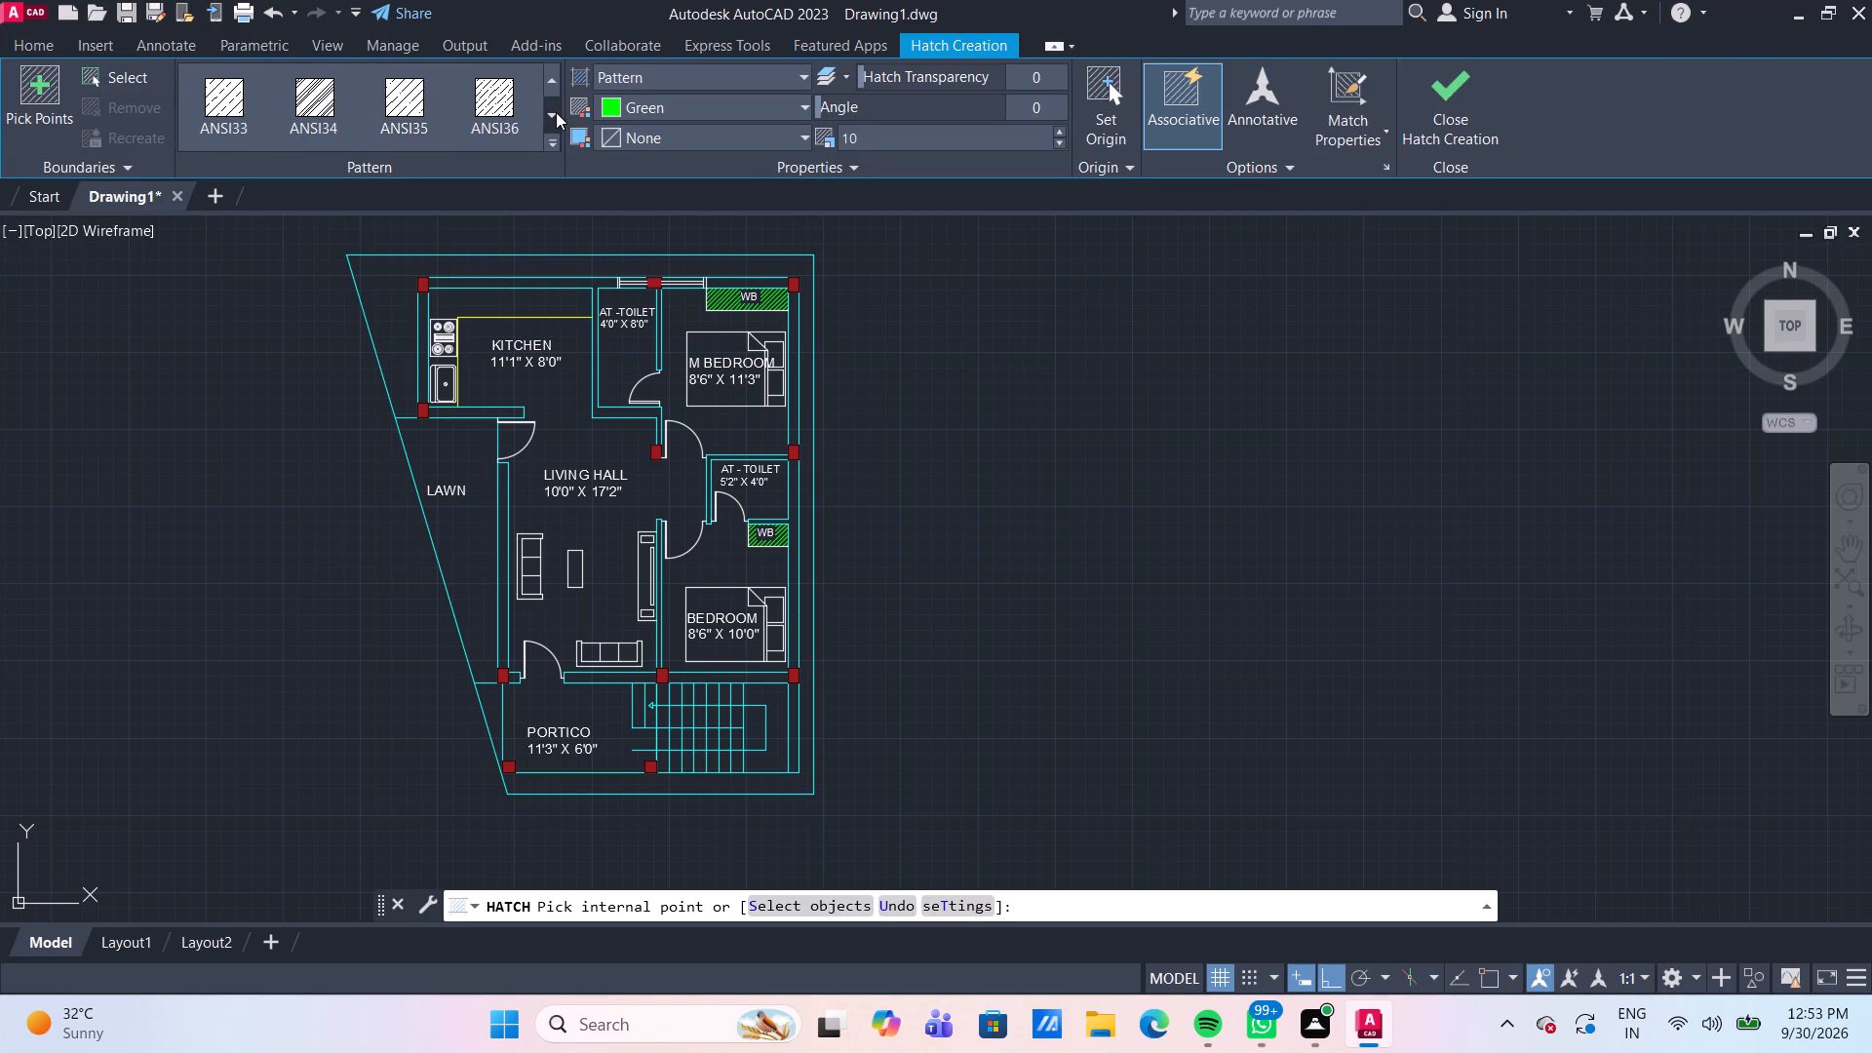
double_click(556, 112)
left_click(556, 112)
left_click(556, 112)
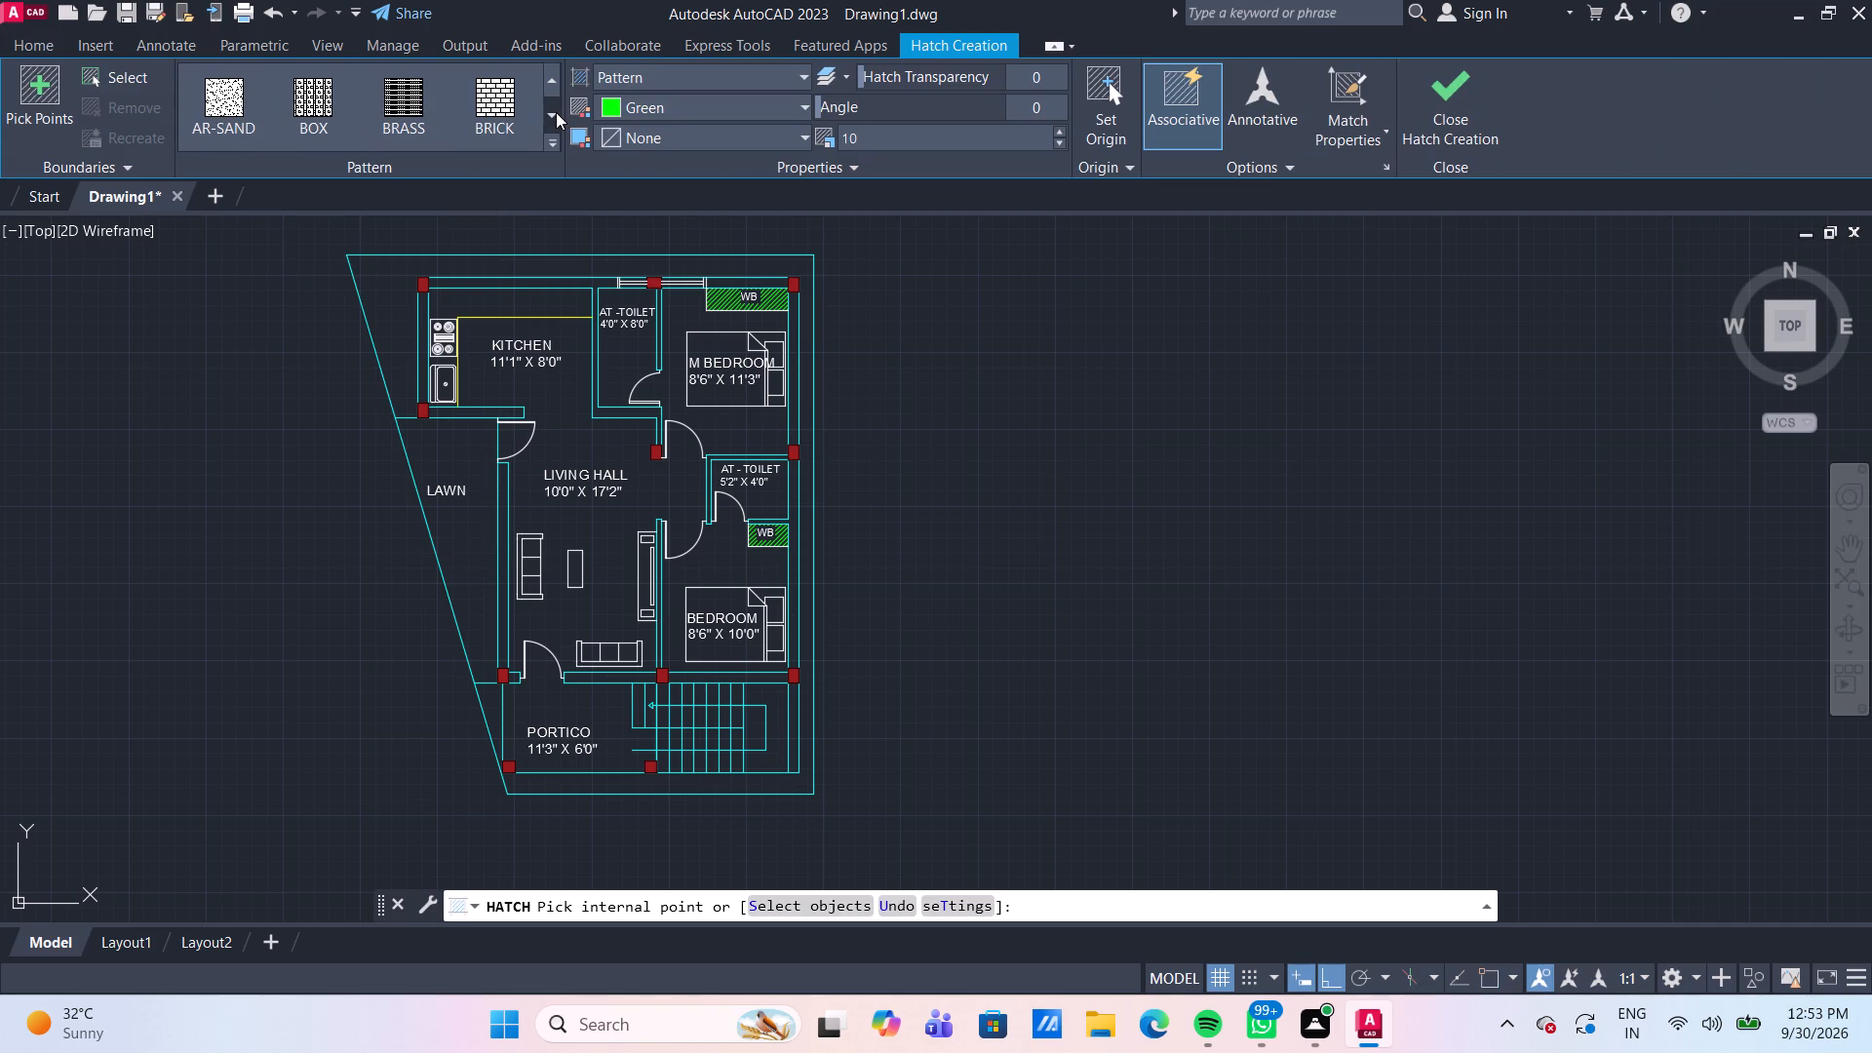
left_click(556, 112)
left_click(517, 97)
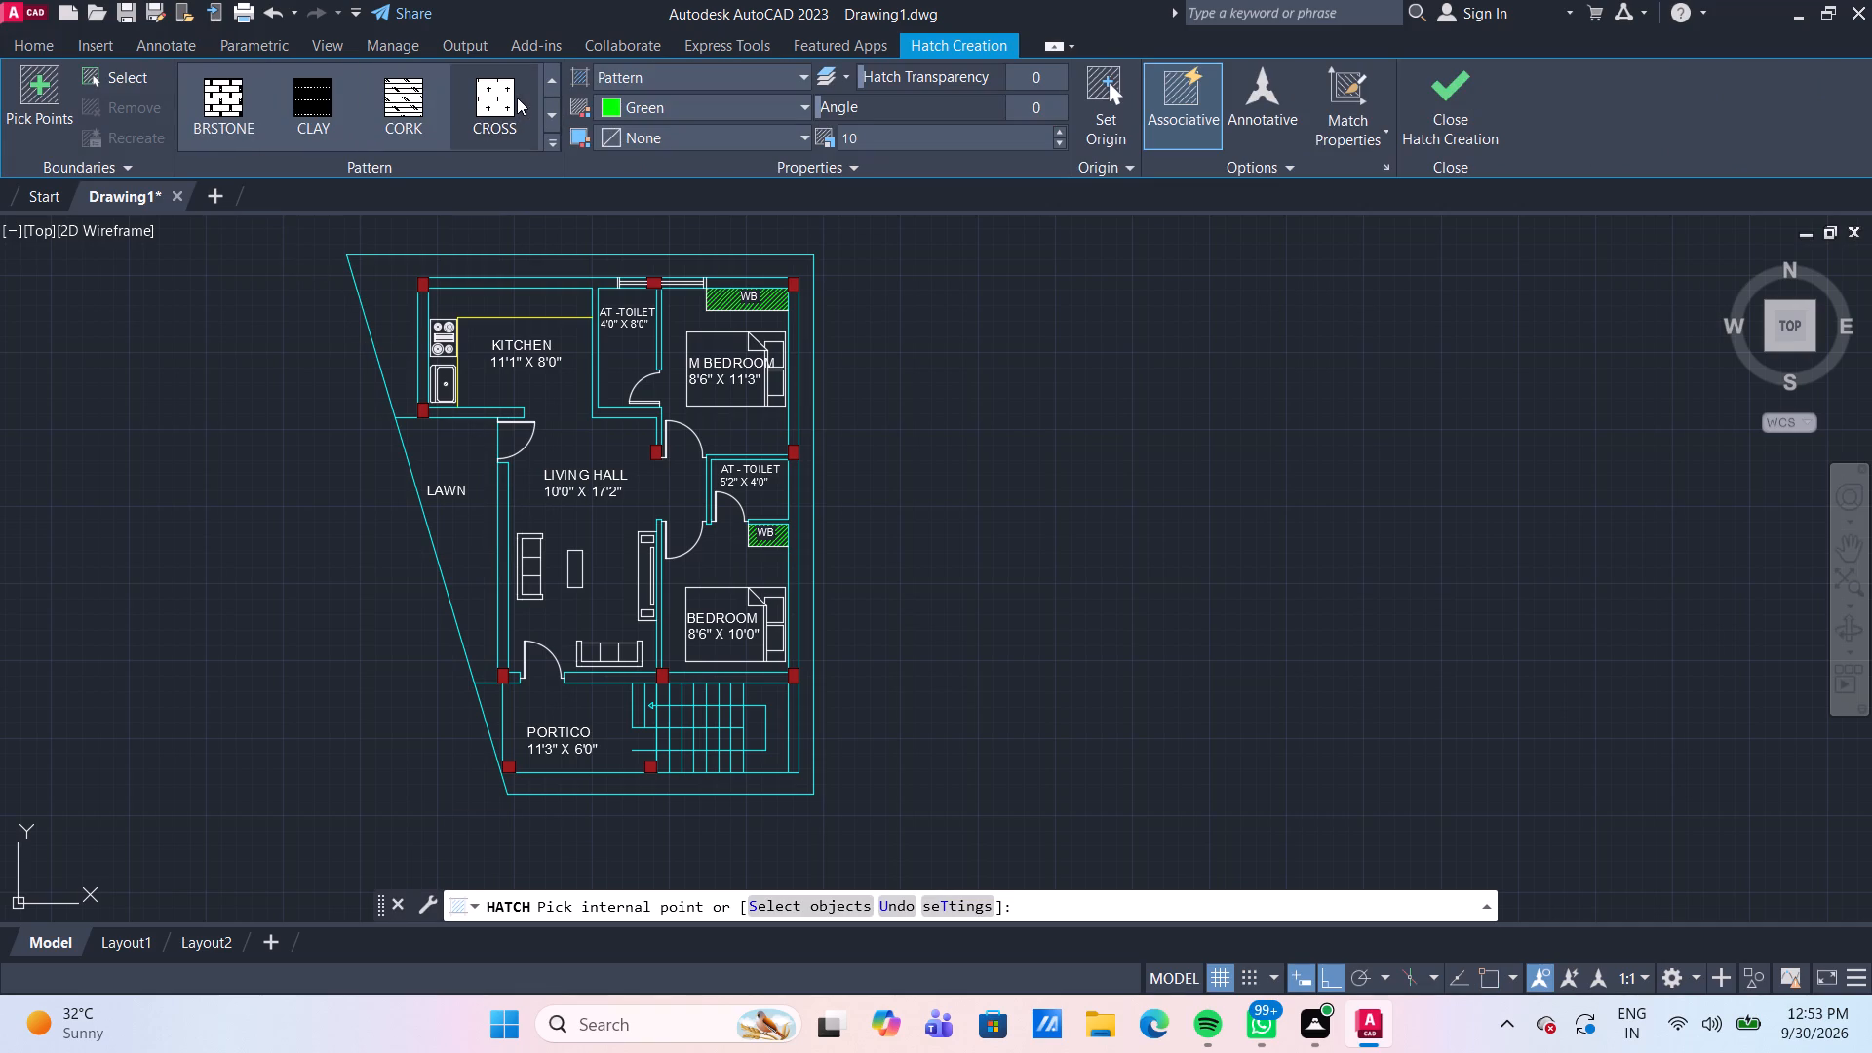
left_click(454, 543)
key("Escape")
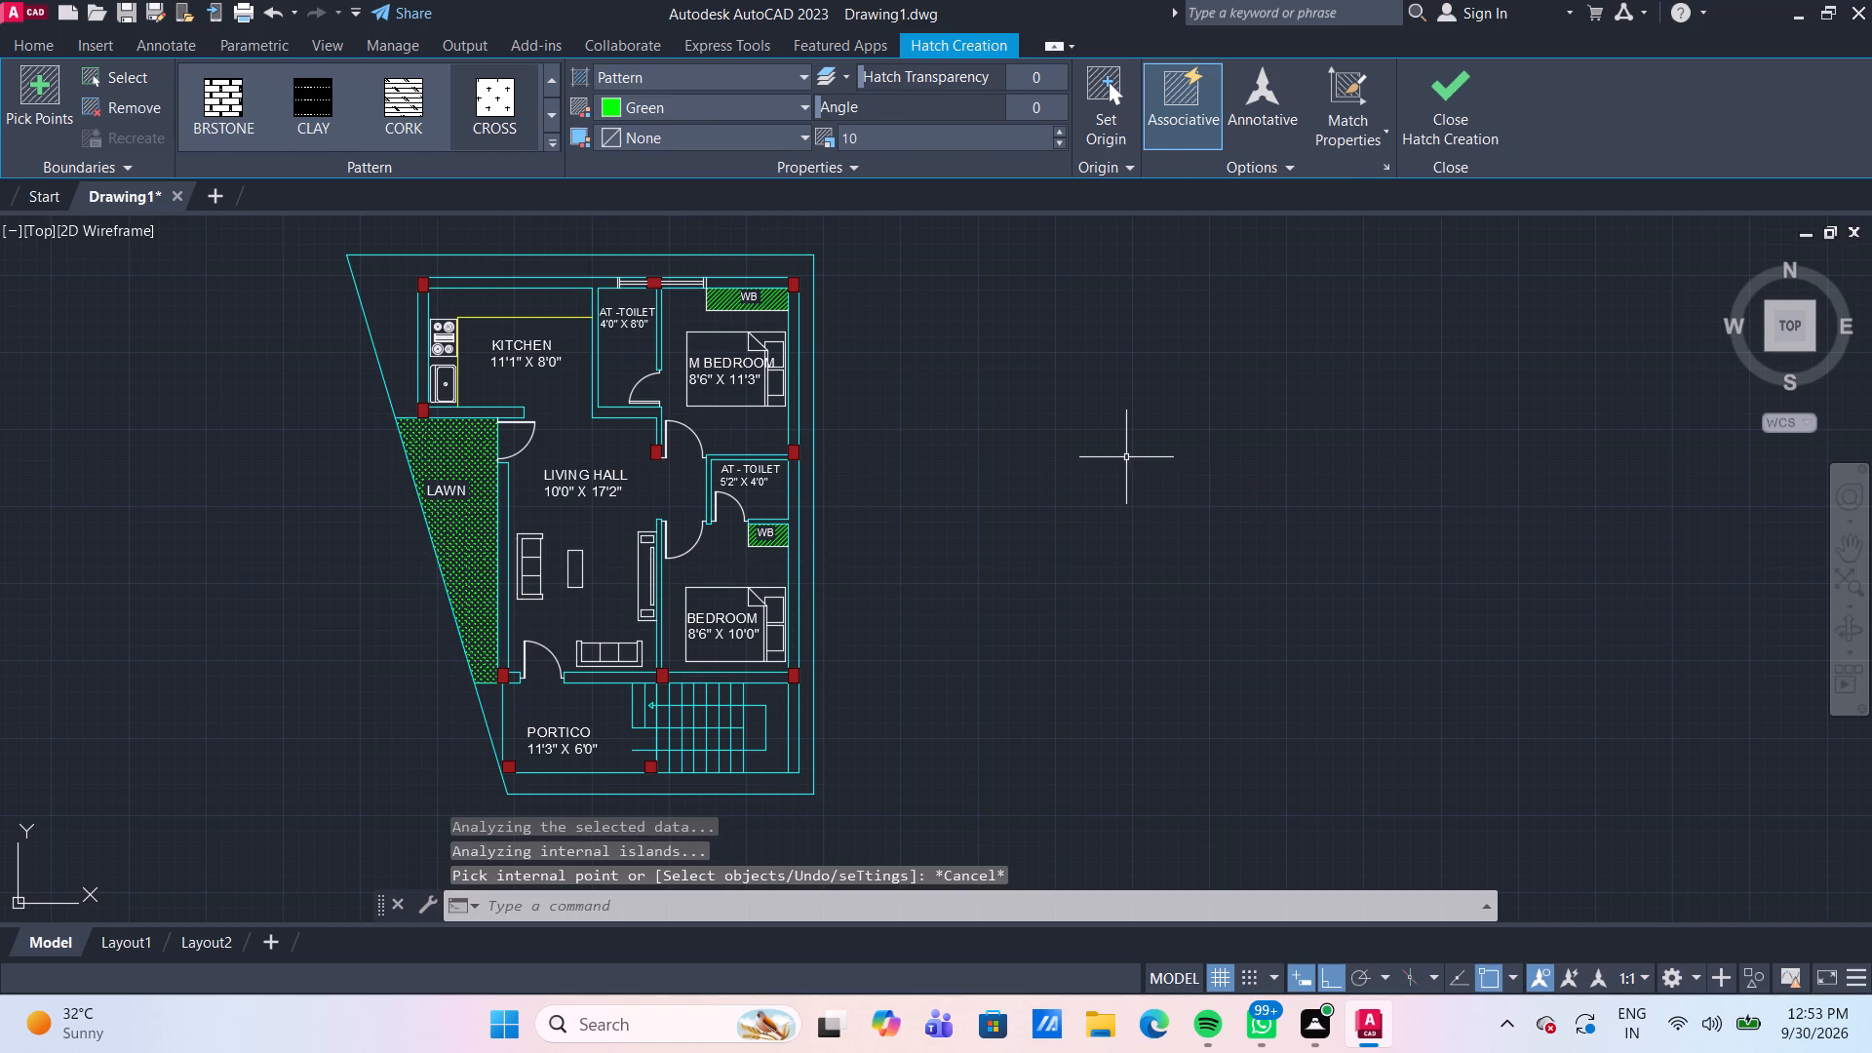
Dimension the full width of the plot's bottom boundary line, placing the dimension below the portico and staircase.
scroll(1126, 457, "down", 1)
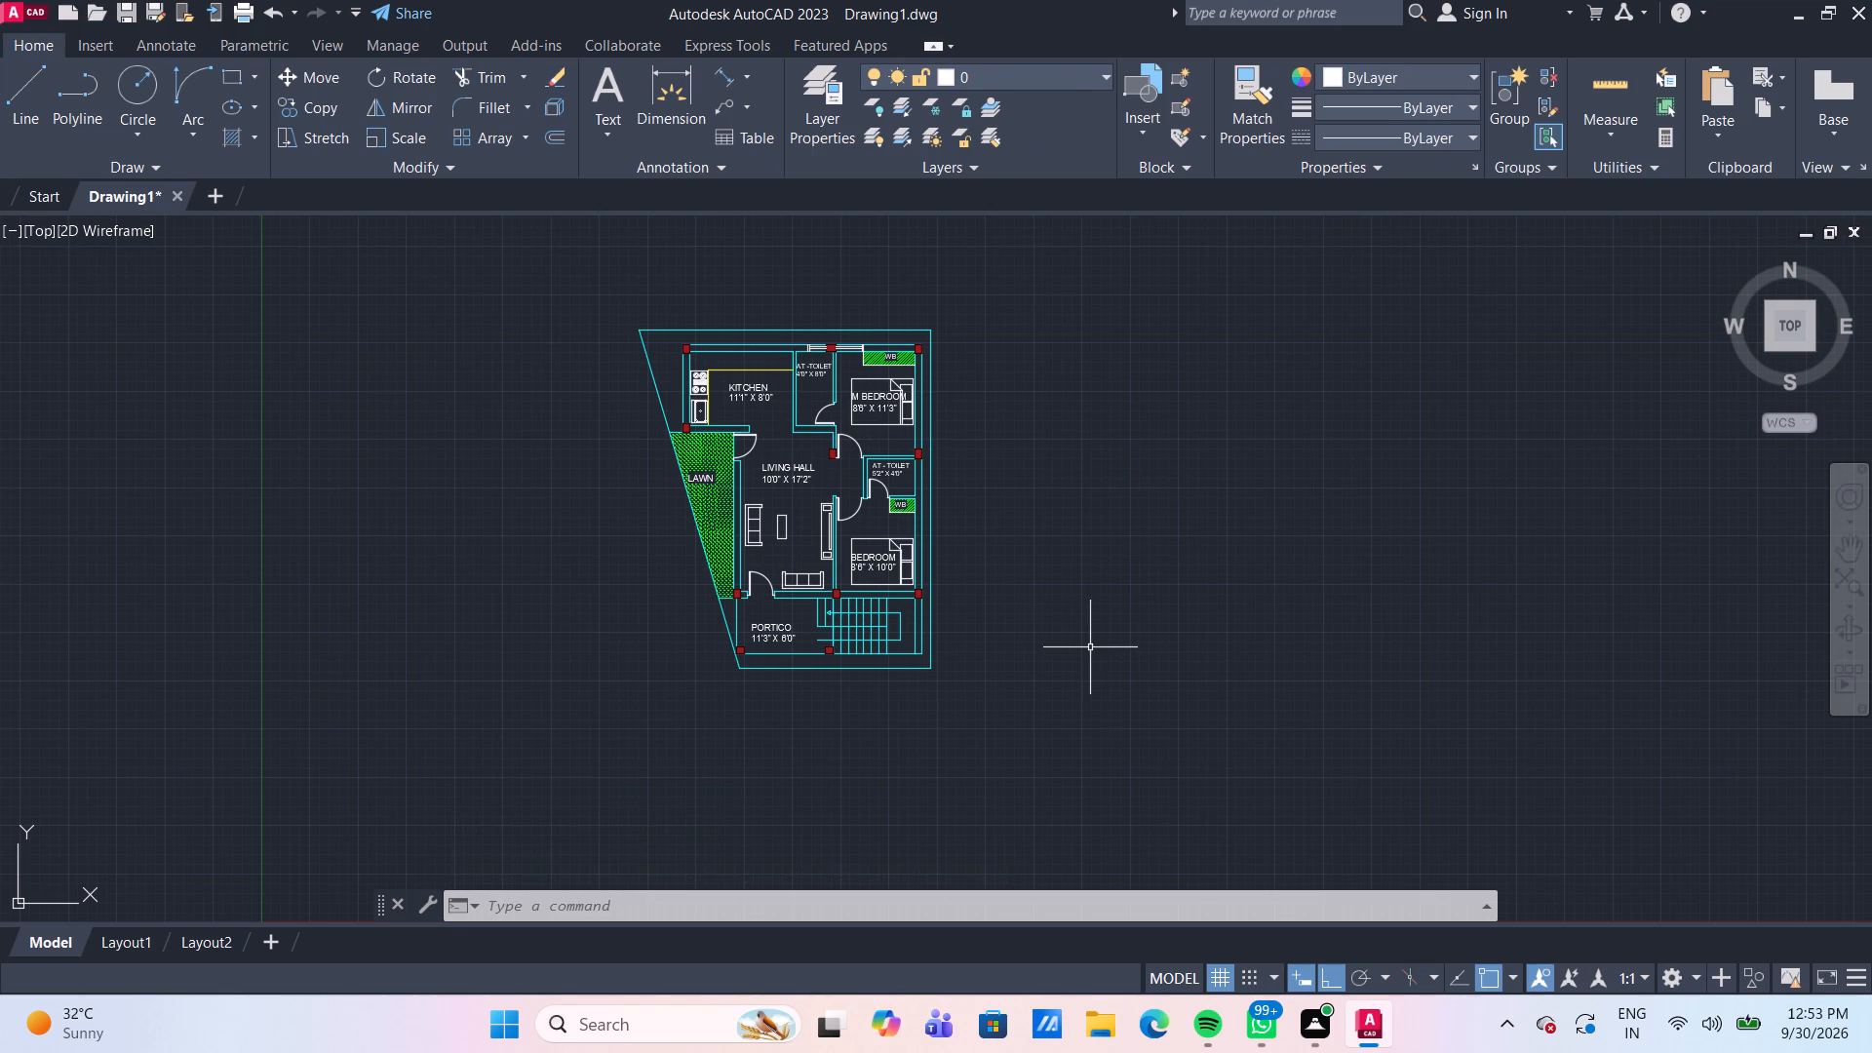
scroll(1090, 647, "down", 1)
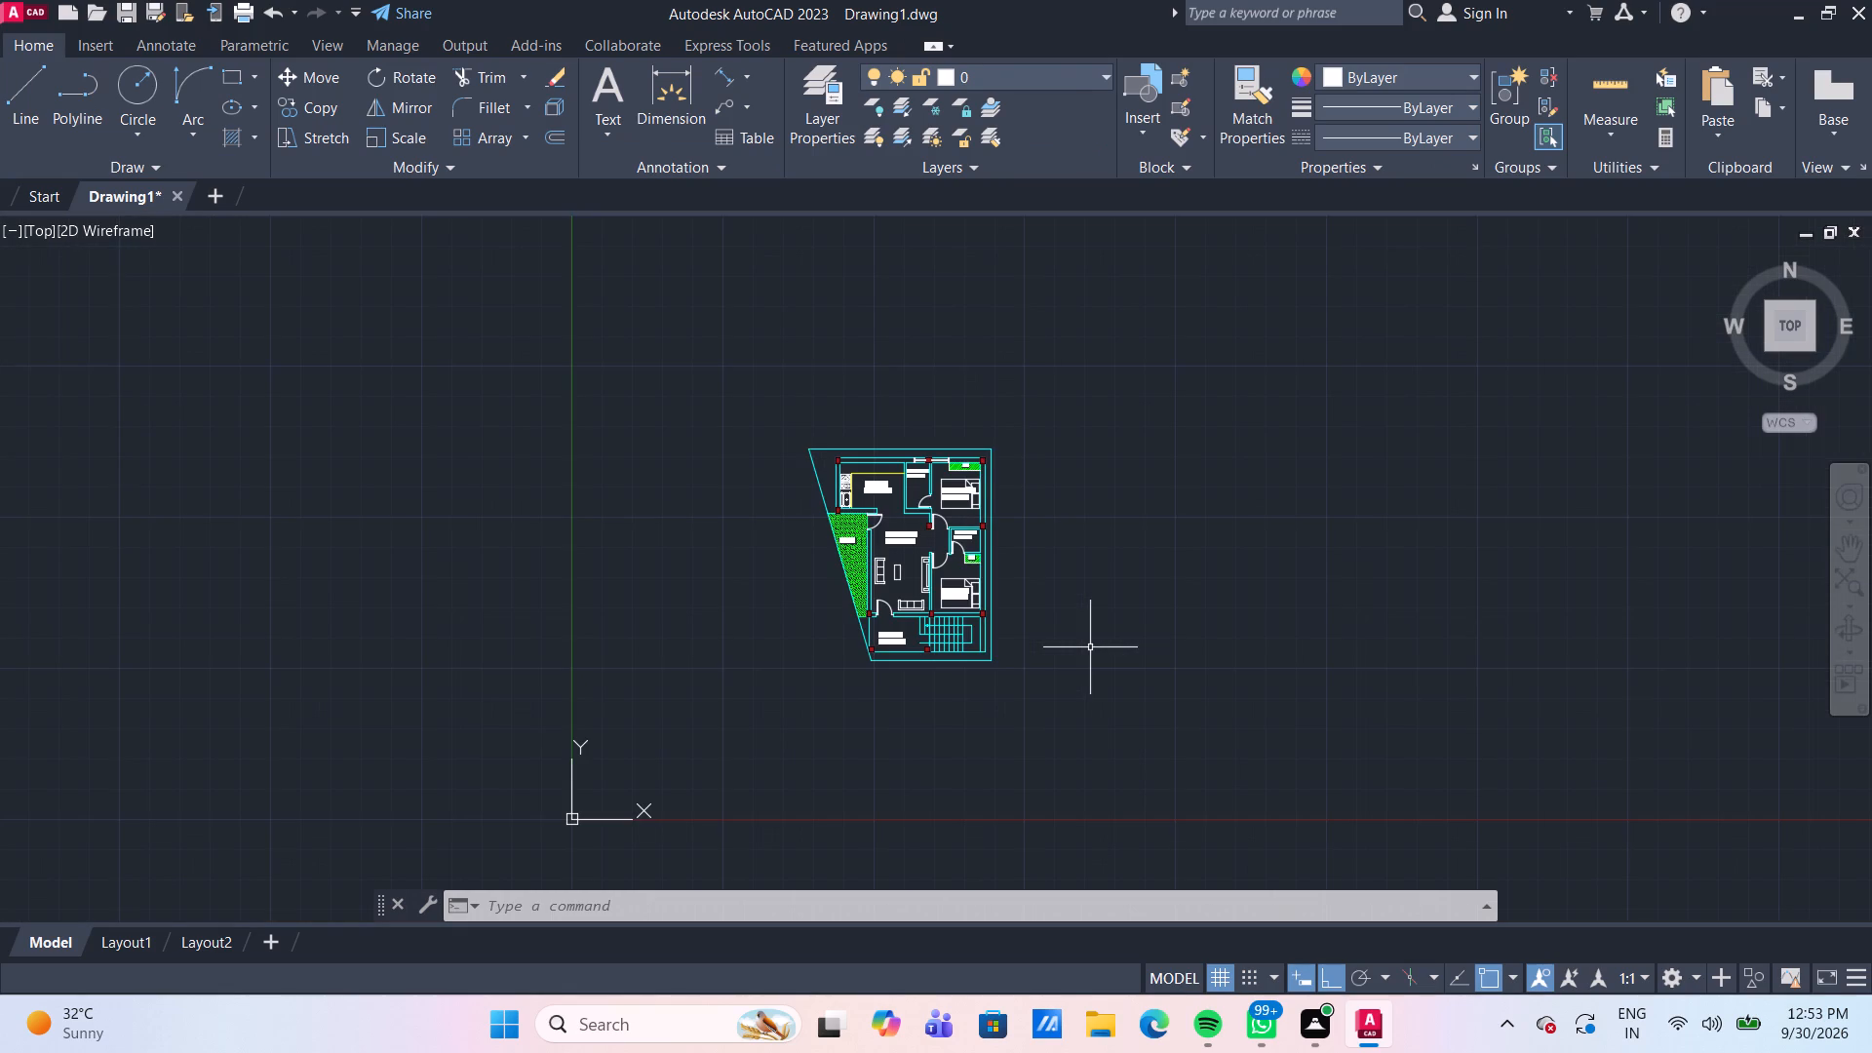
middle_click_drag(1089, 643, 1089, 584)
scroll(996, 636, "up", 2)
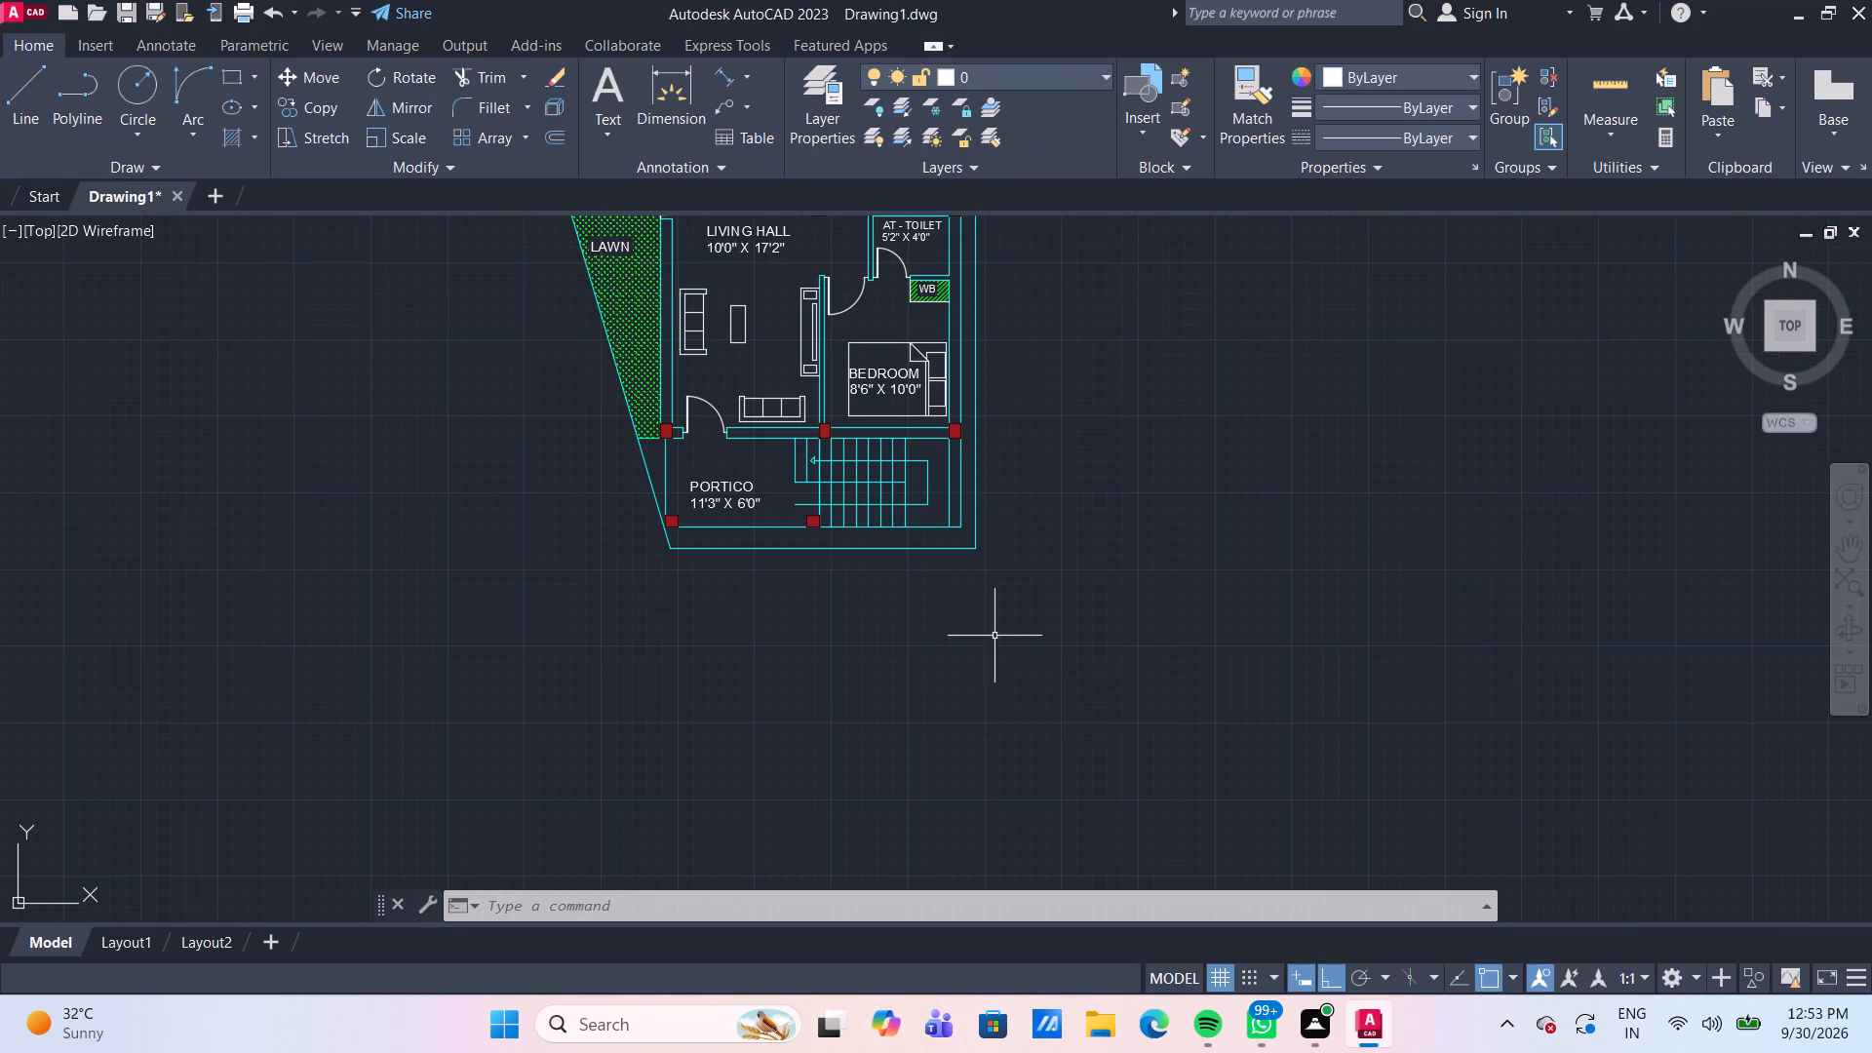
scroll(903, 604, "up", 1)
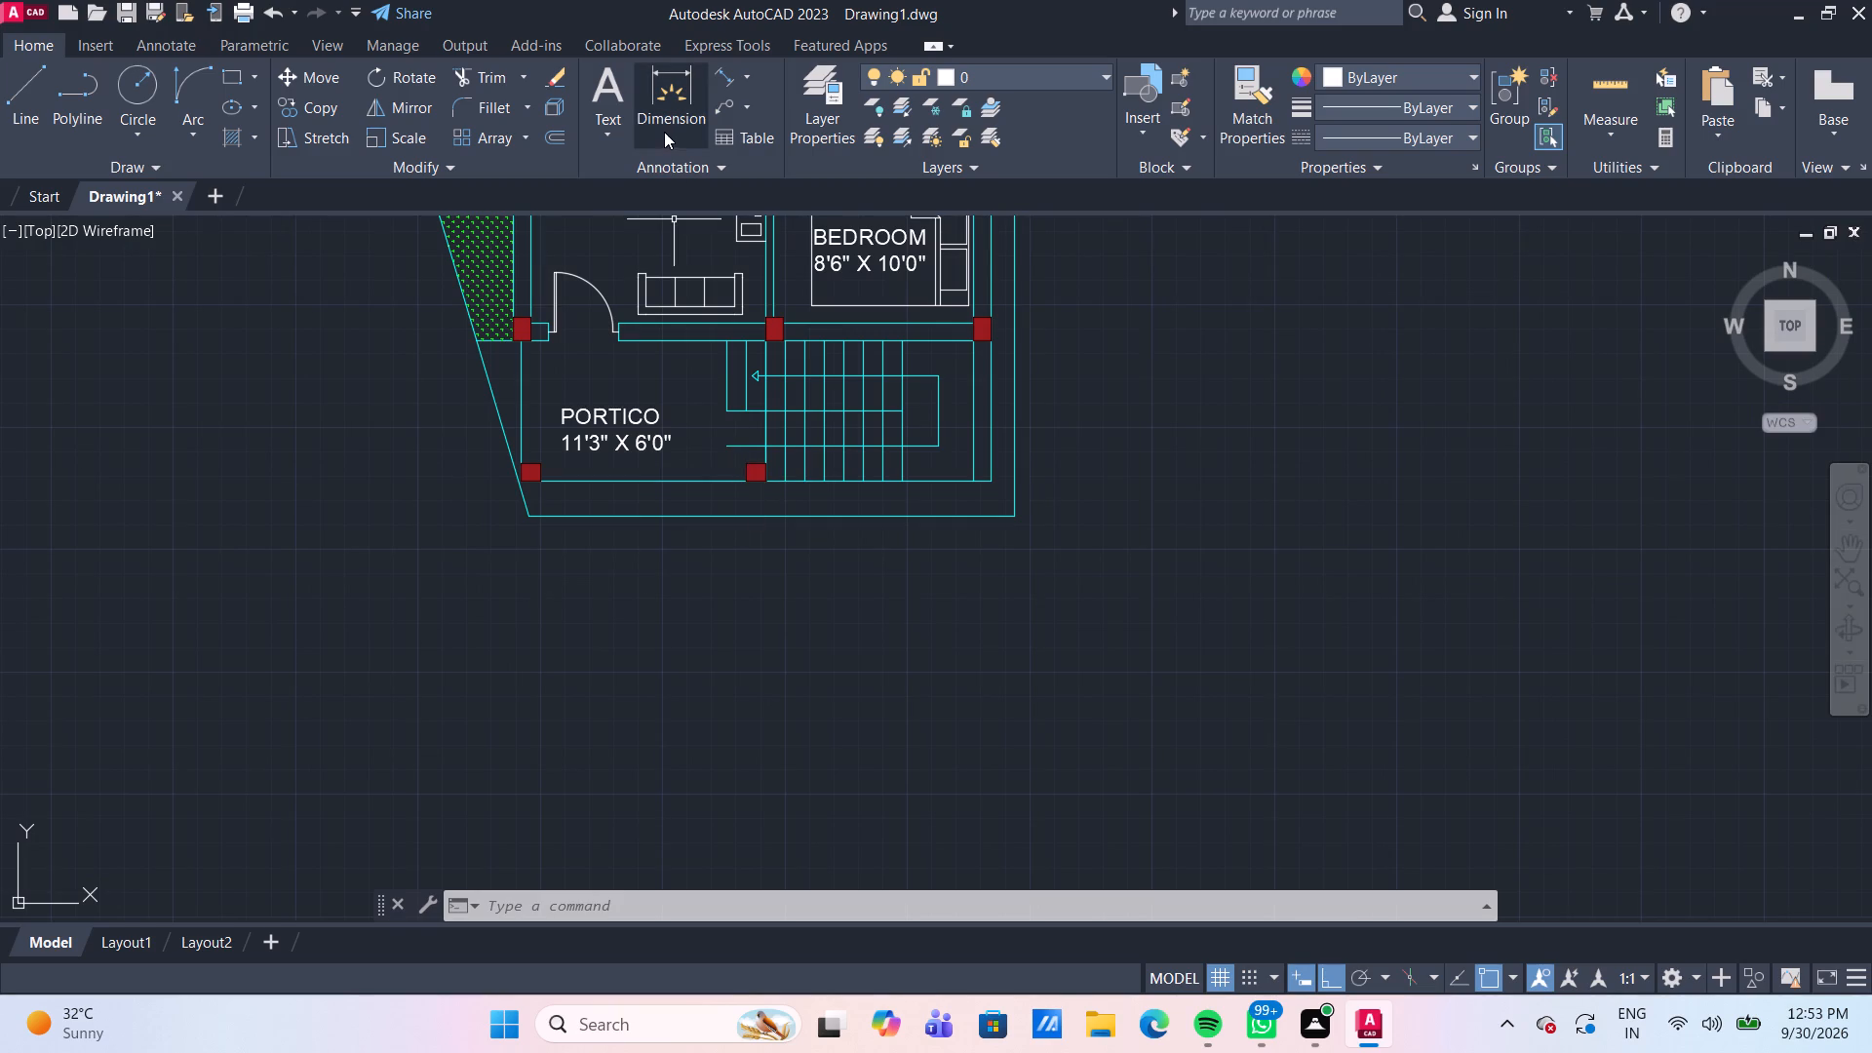
left_click(693, 89)
left_click(526, 521)
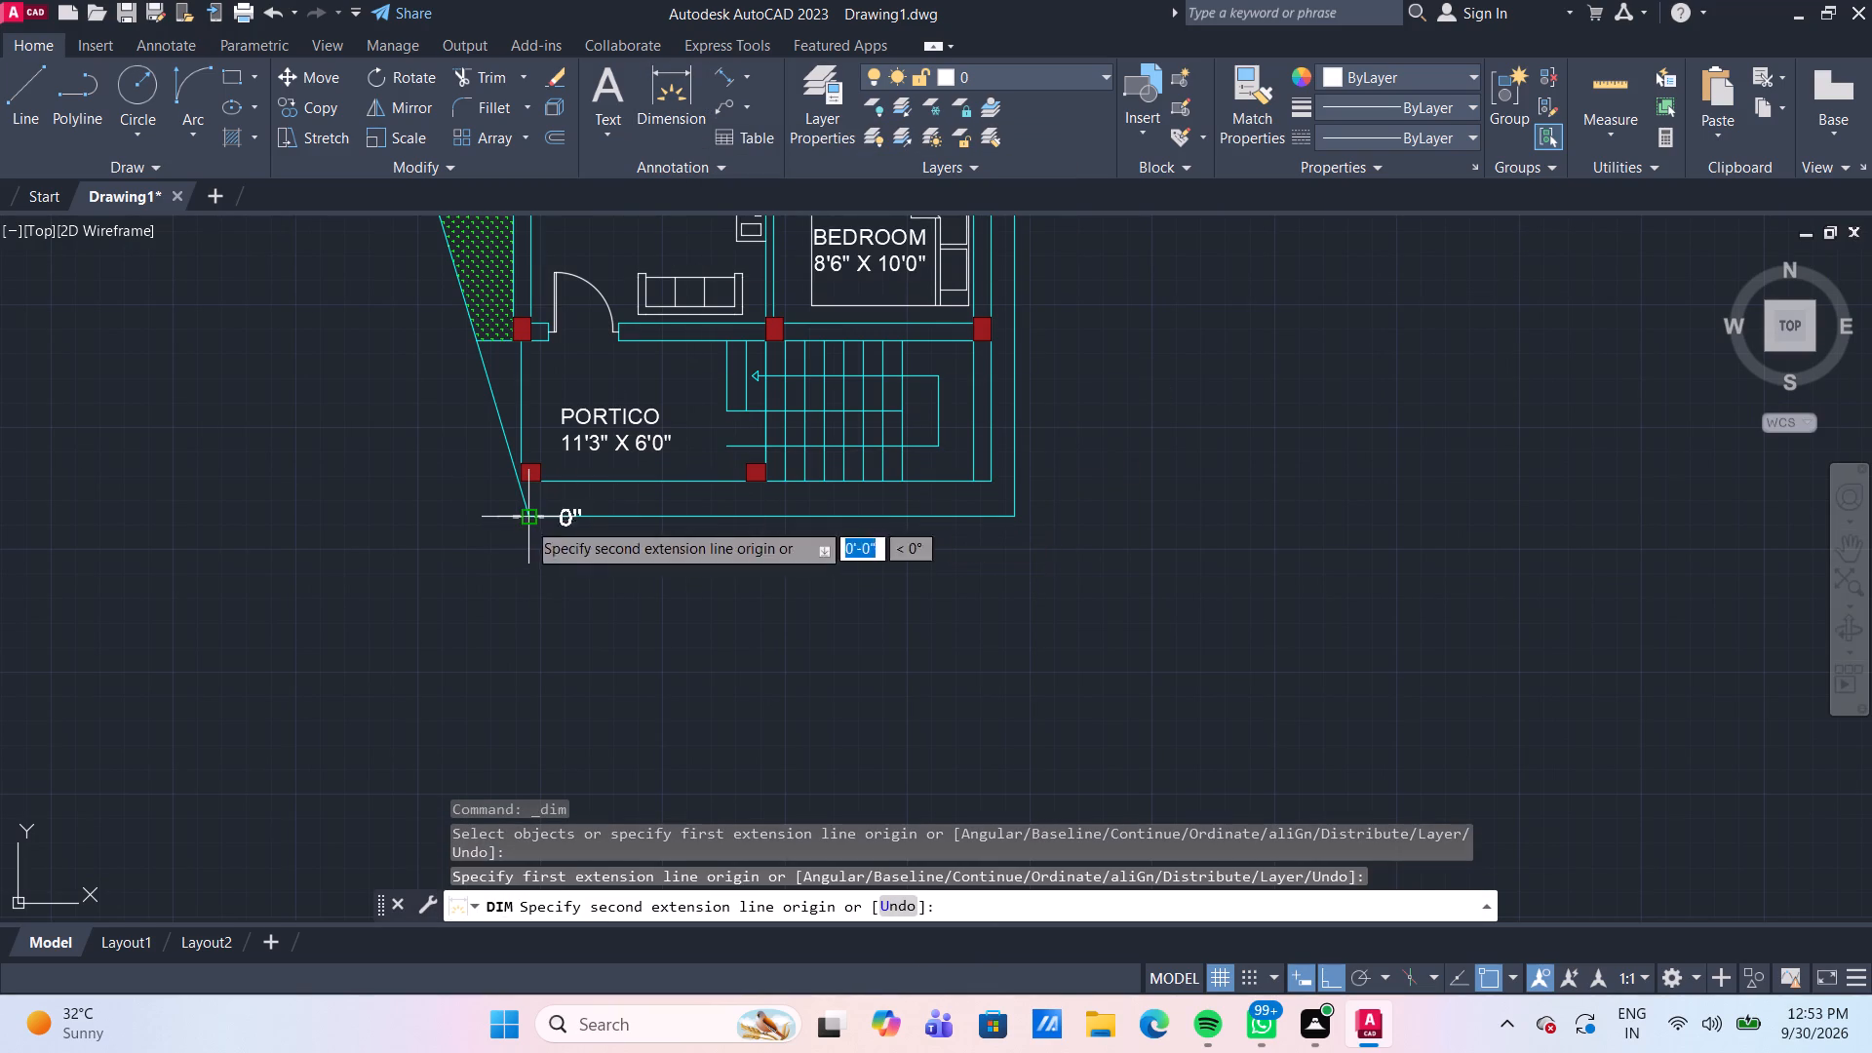
left_click(1016, 521)
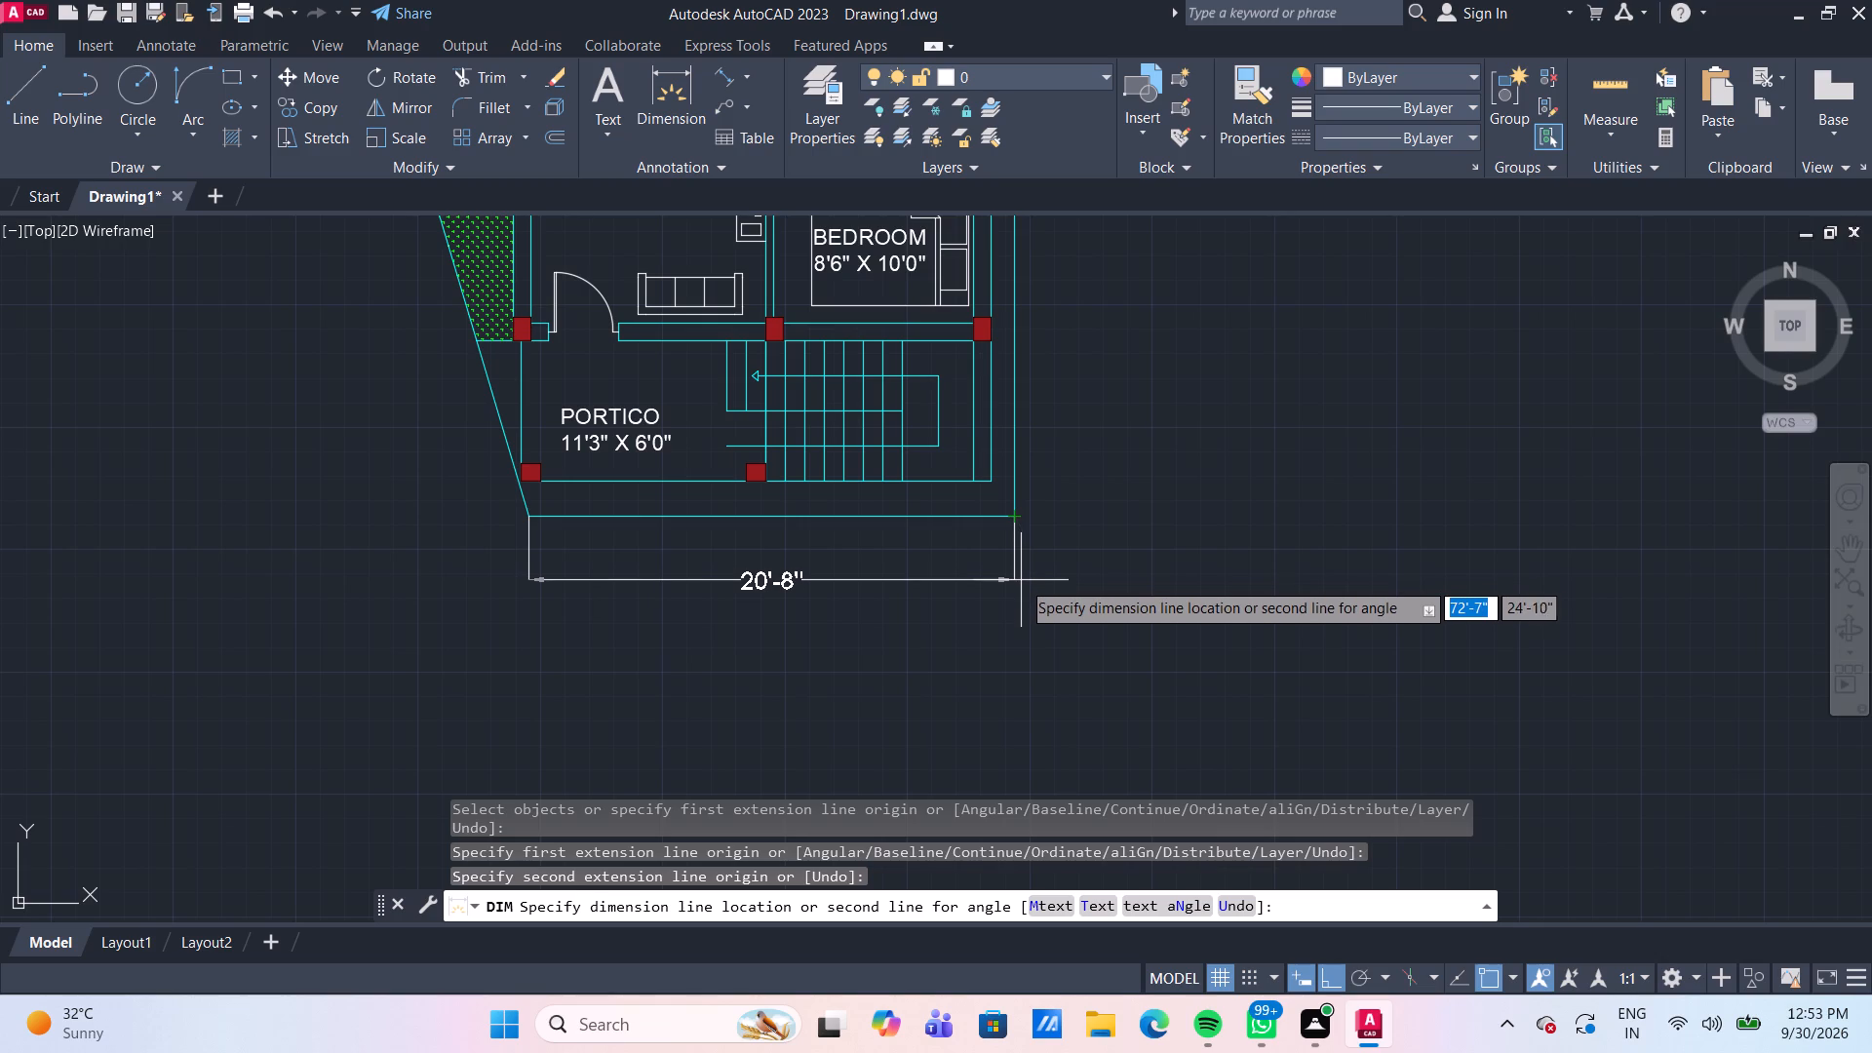
left_click(1022, 585)
key("Escape")
left_click(1032, 589)
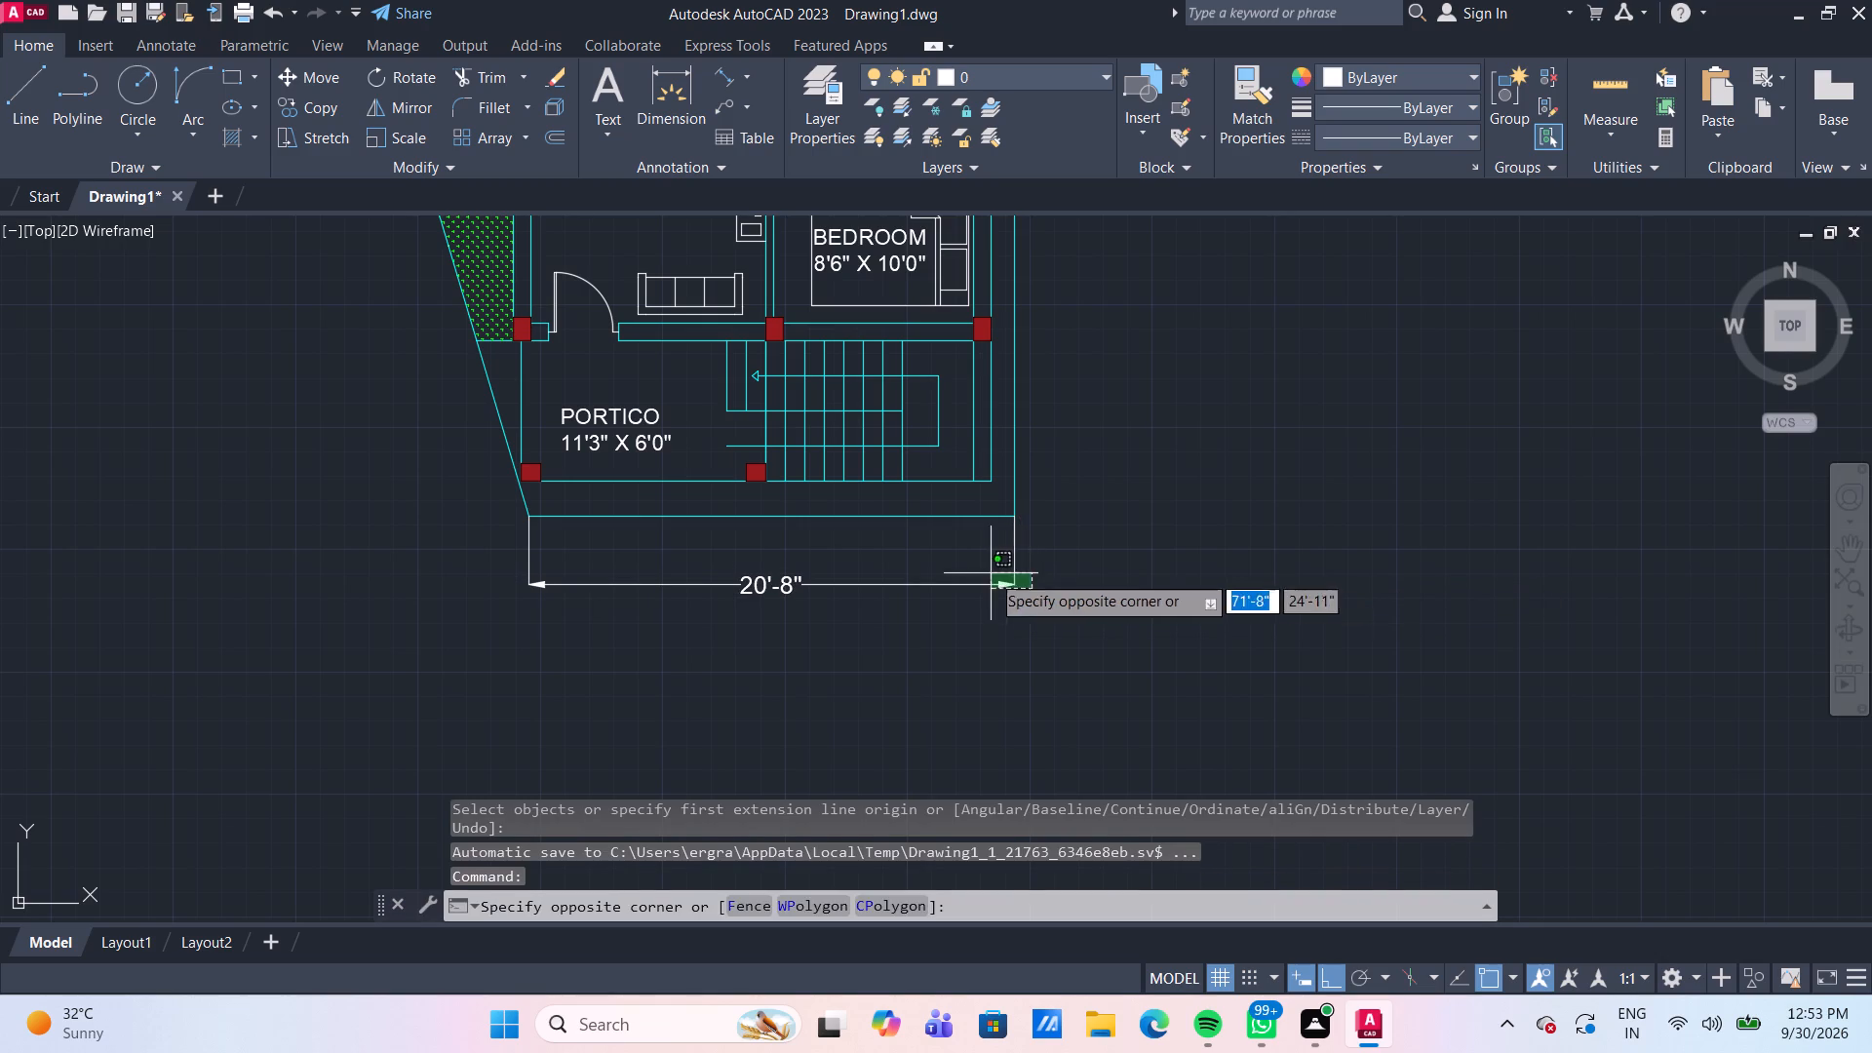
left_click(990, 573)
key("Escape")
Modify the Standard dimension style so extension lines are offset 3" from the origin, and set it current.
key("d")
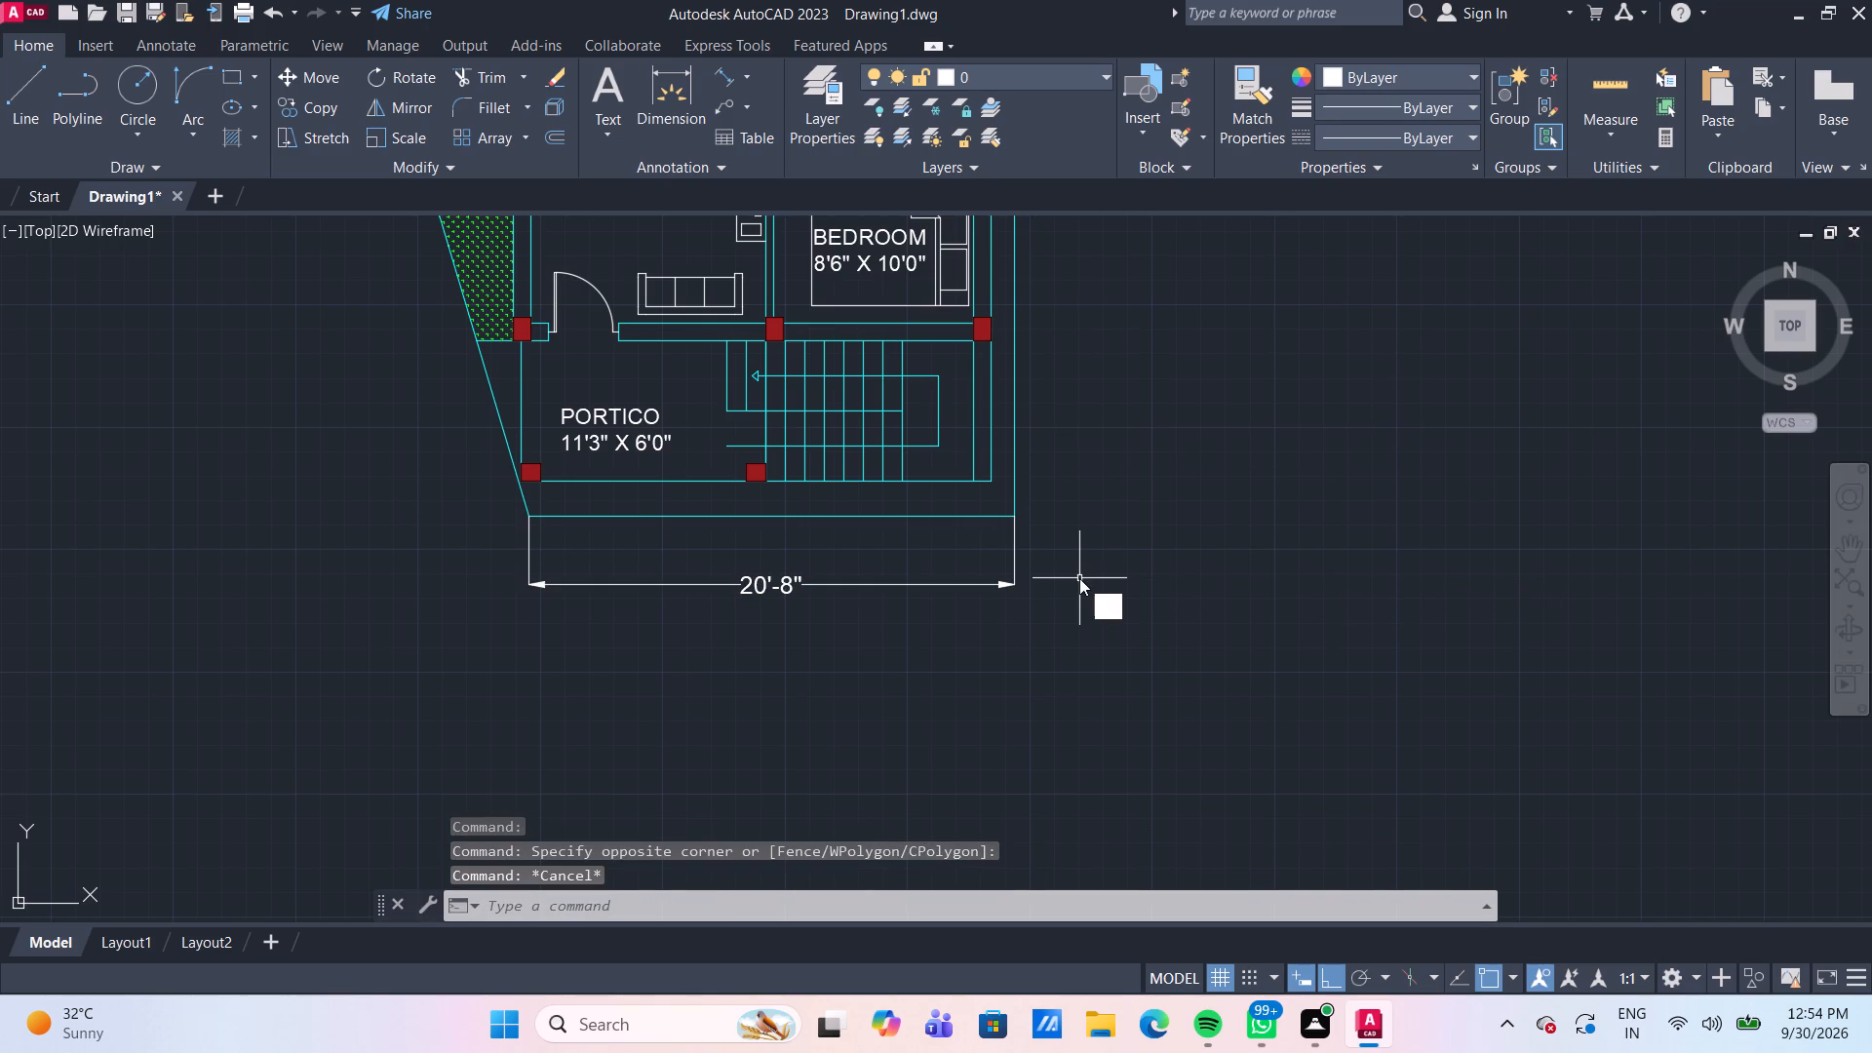
key("Return")
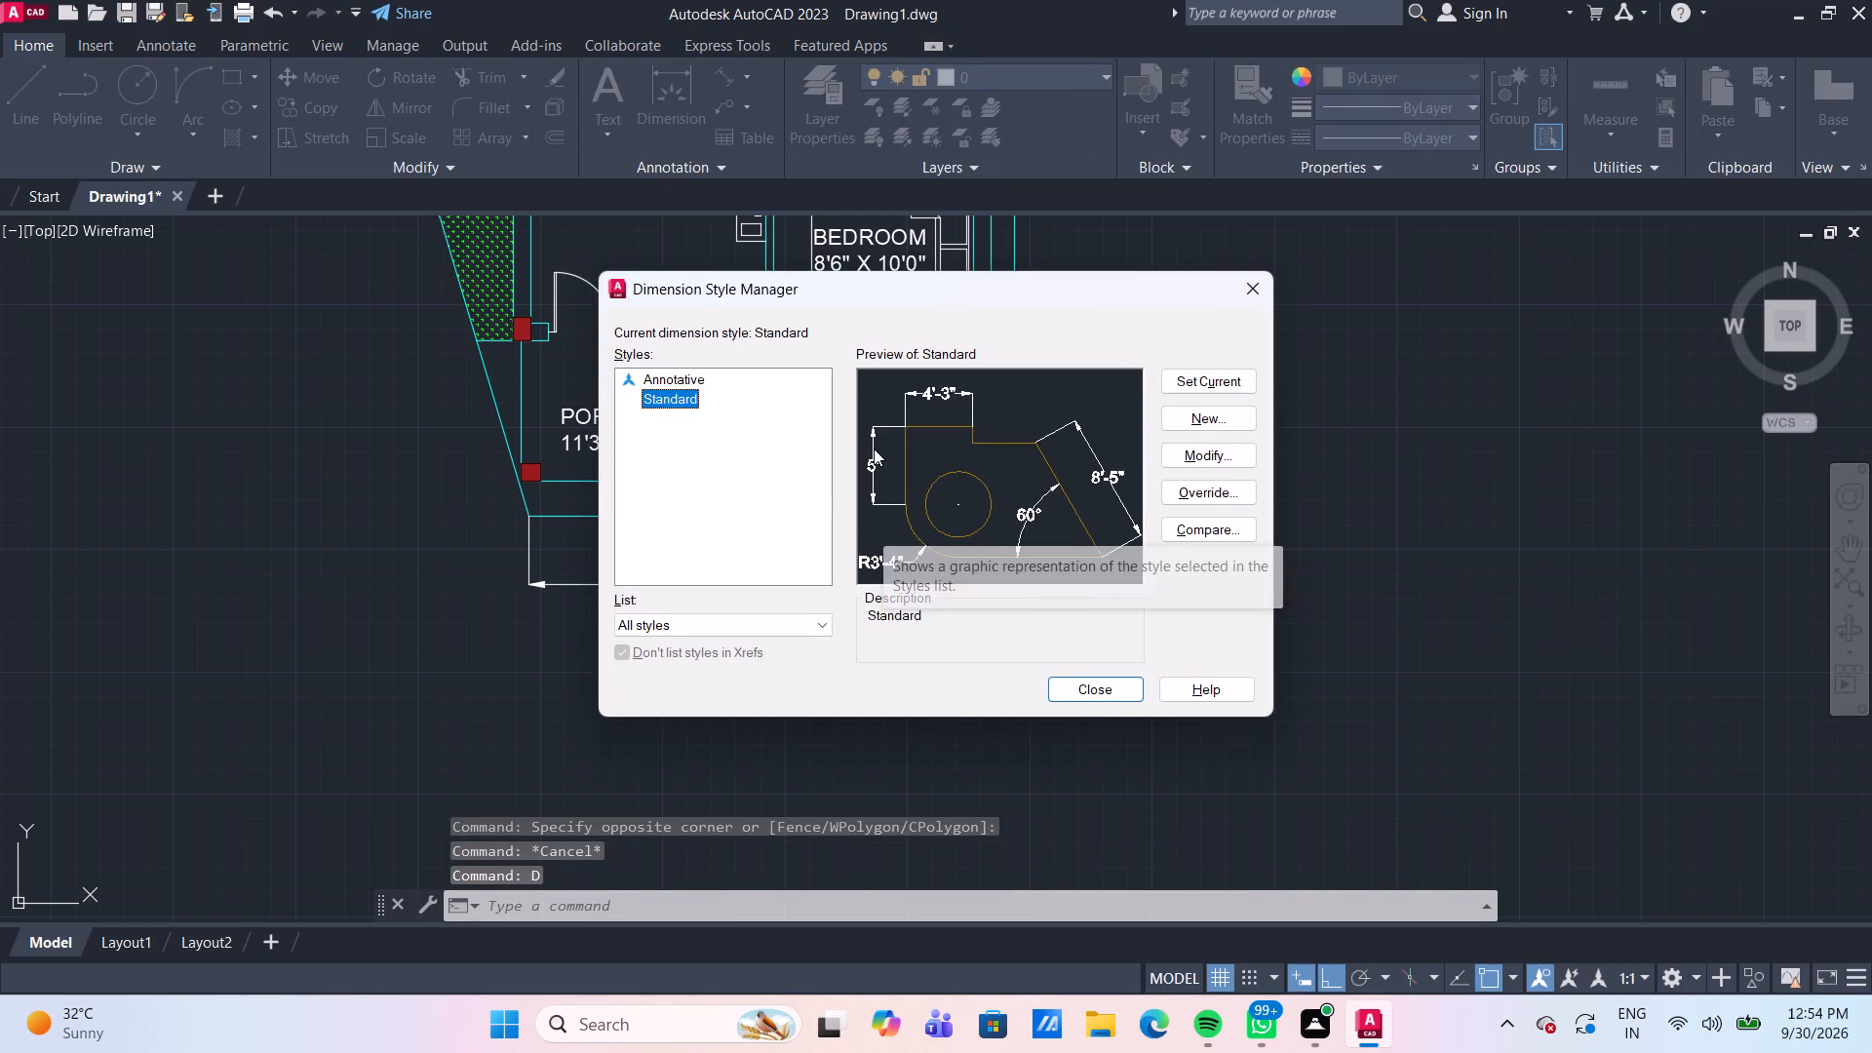
left_click(1219, 457)
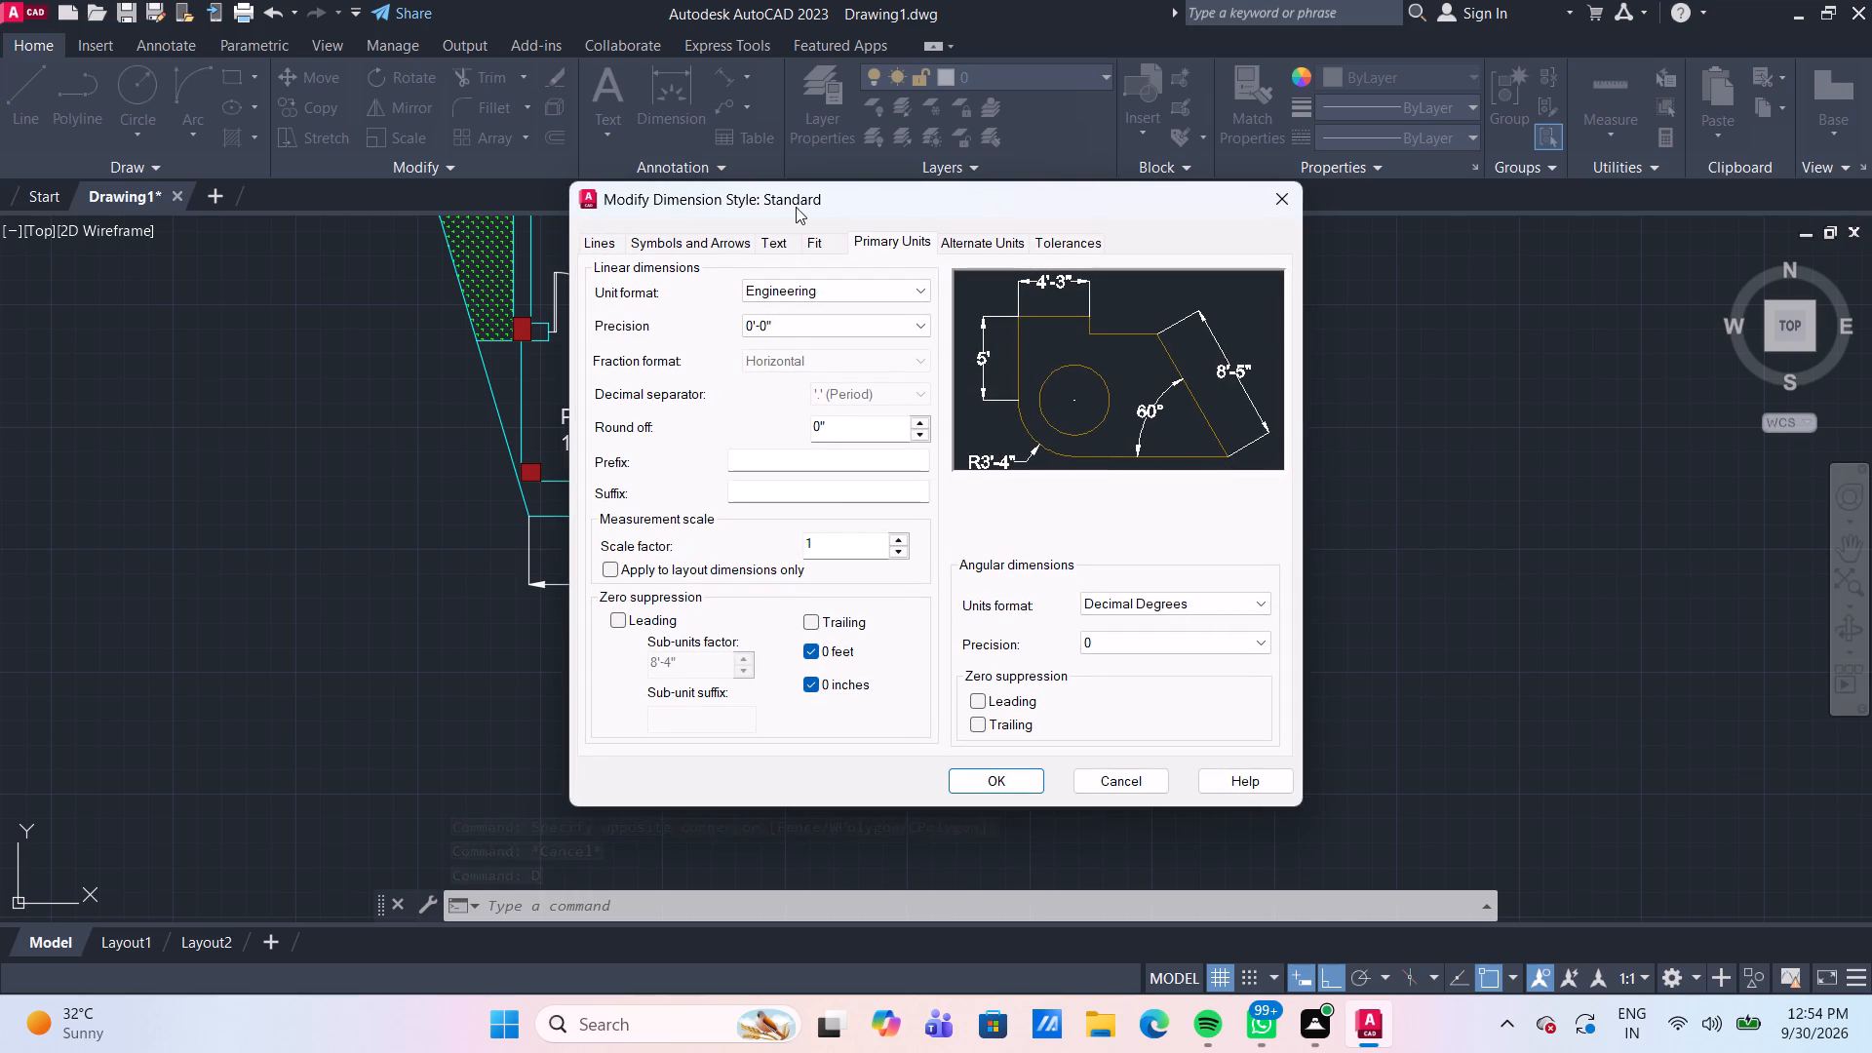
left_click(737, 237)
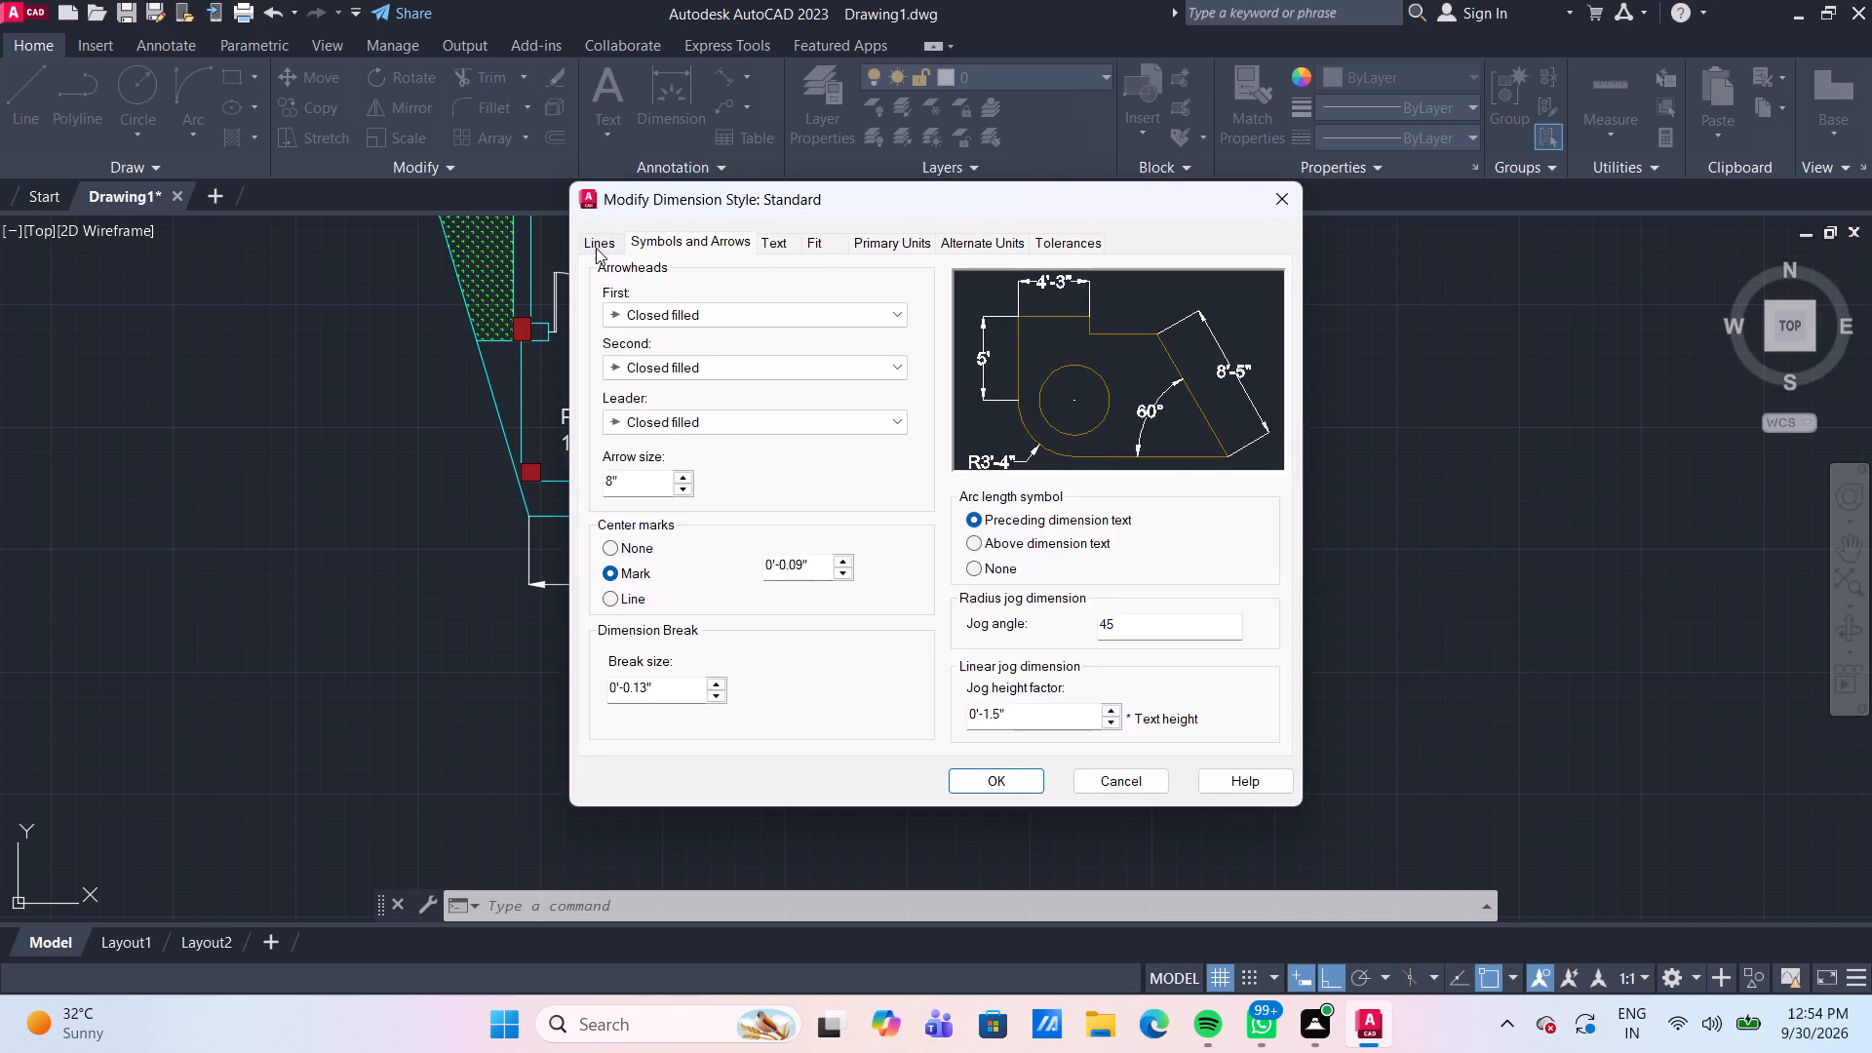
left_click(596, 248)
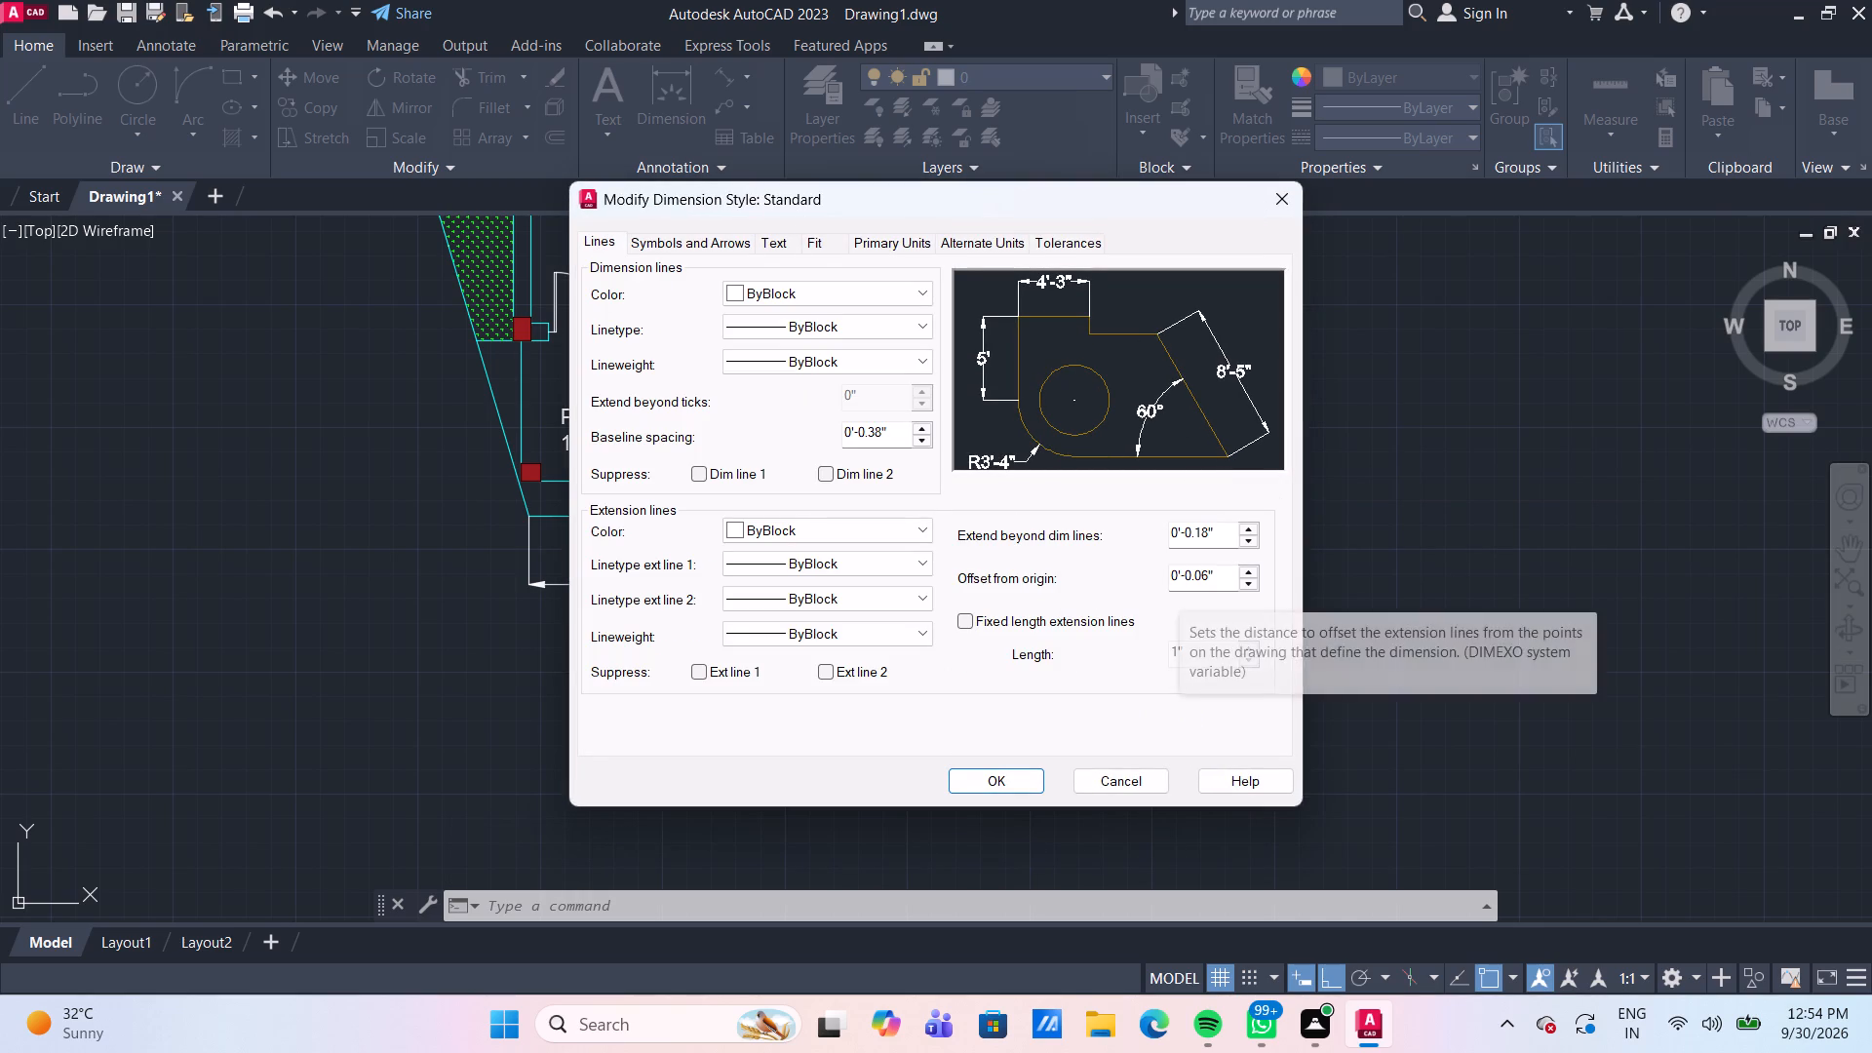
left_click_drag(1228, 573, 1146, 570)
type("3\"")
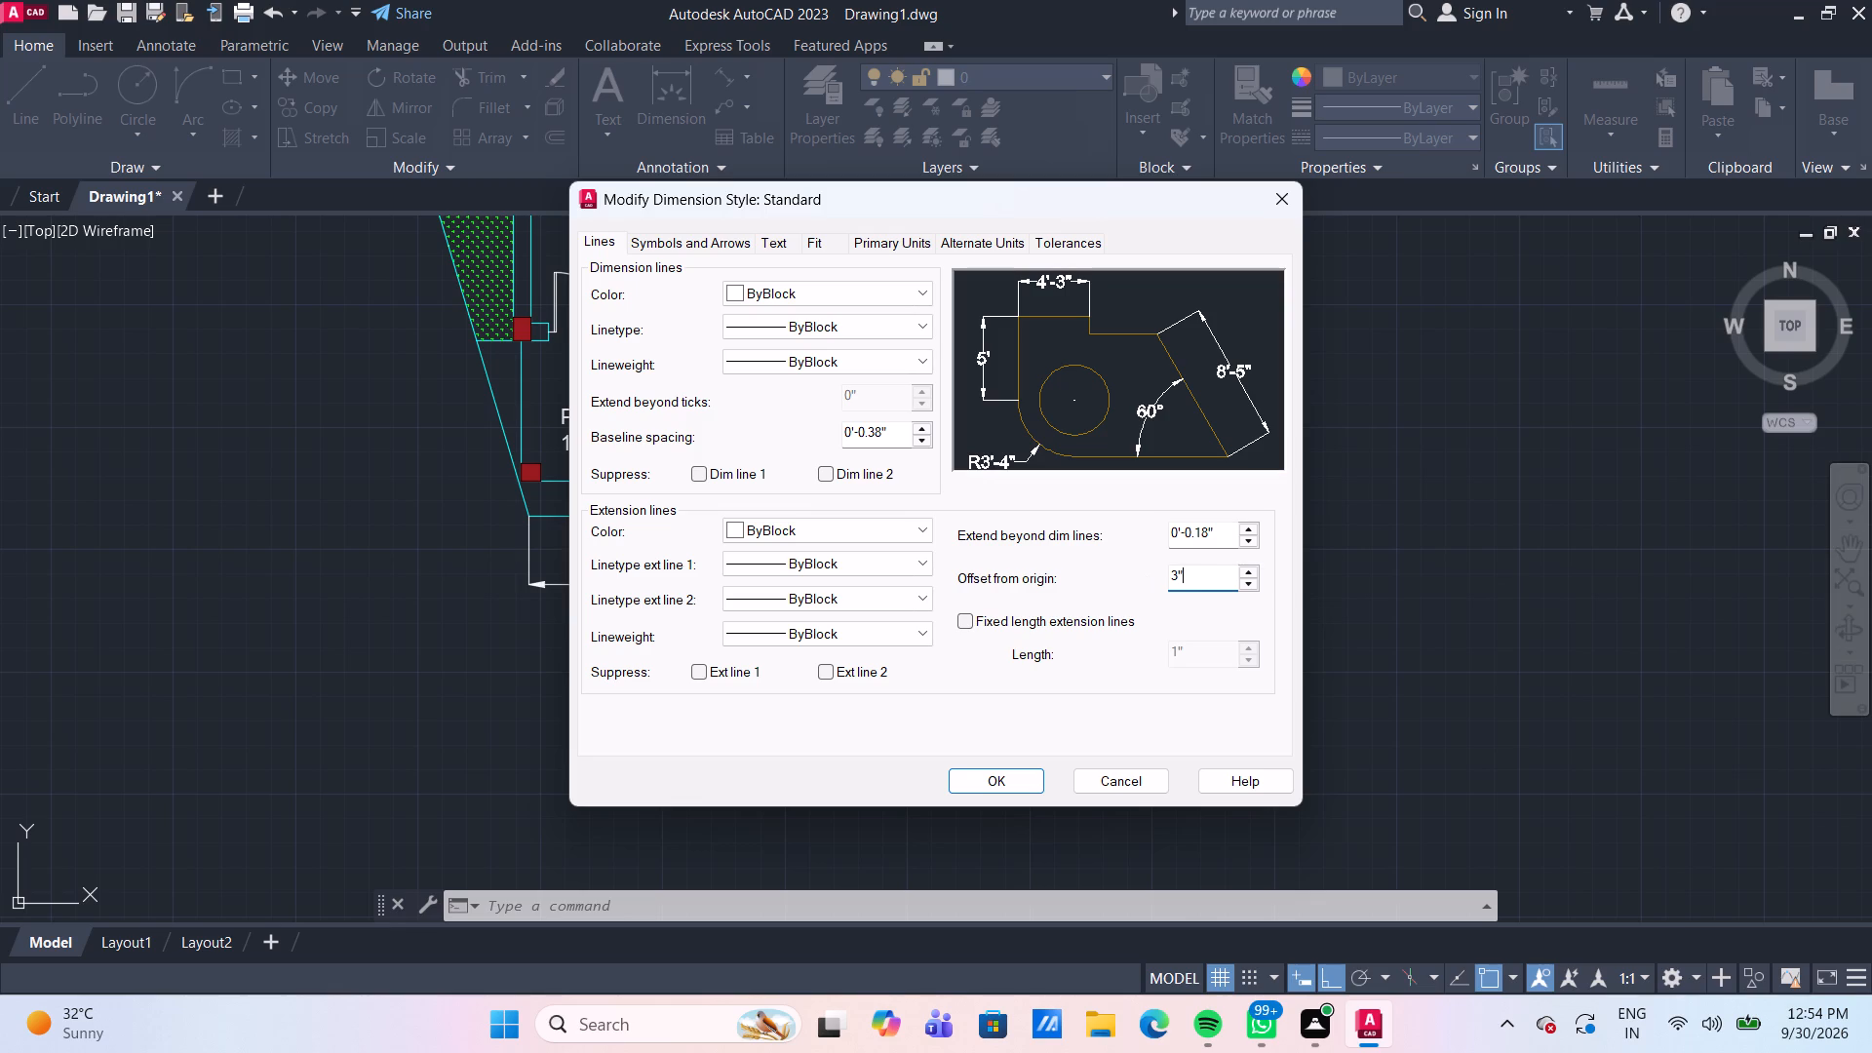
key("Return")
left_click(1013, 781)
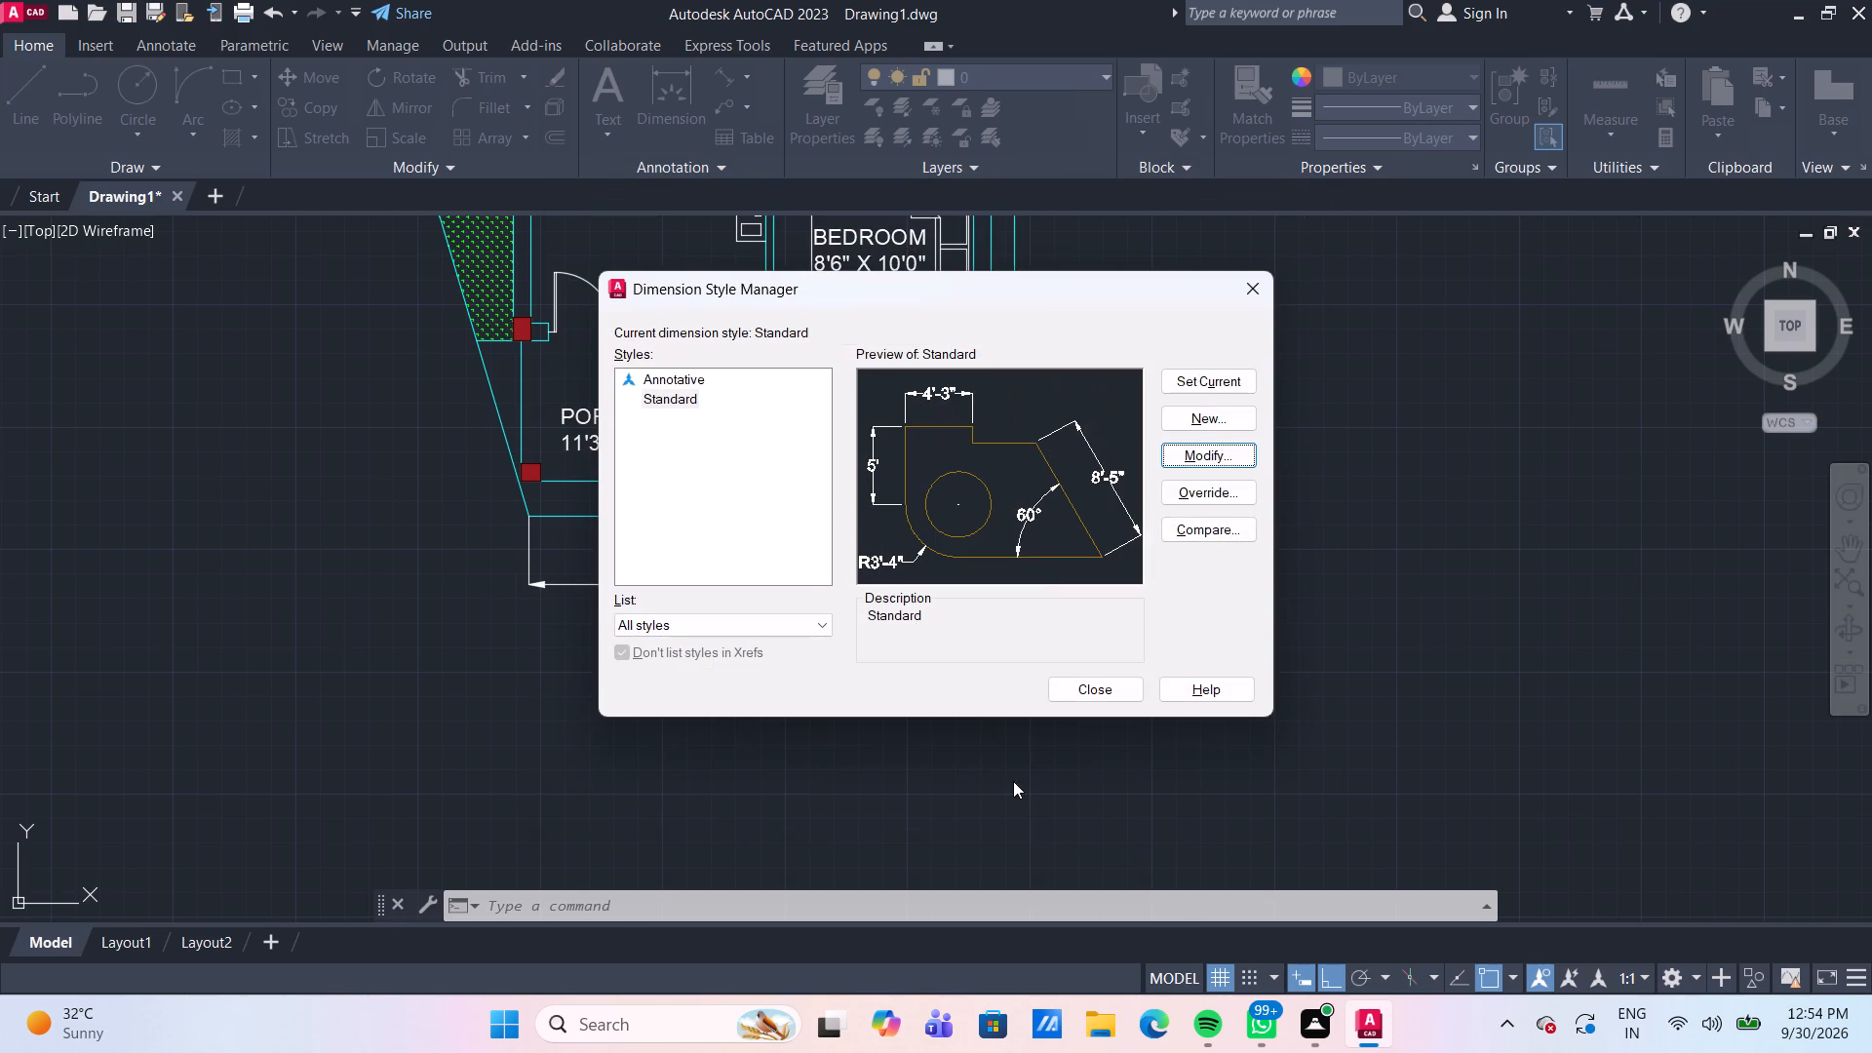
left_click(1188, 378)
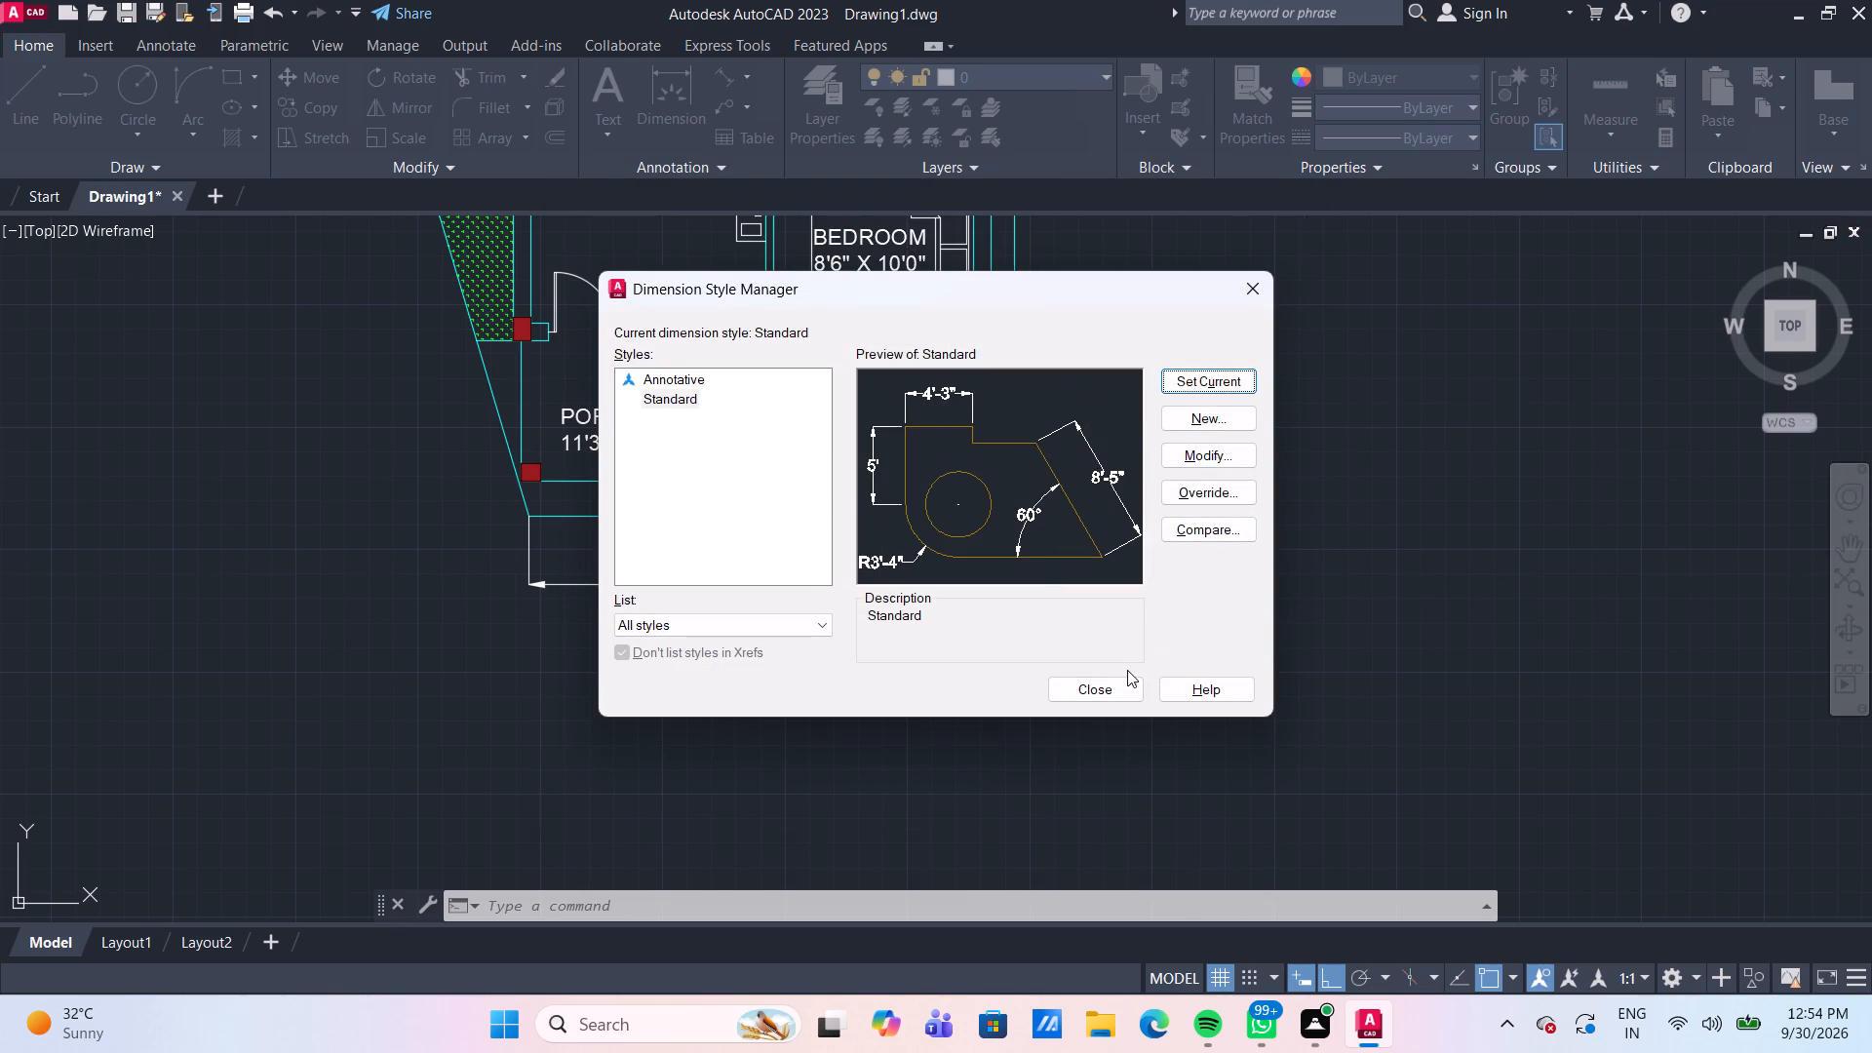
left_click(1110, 694)
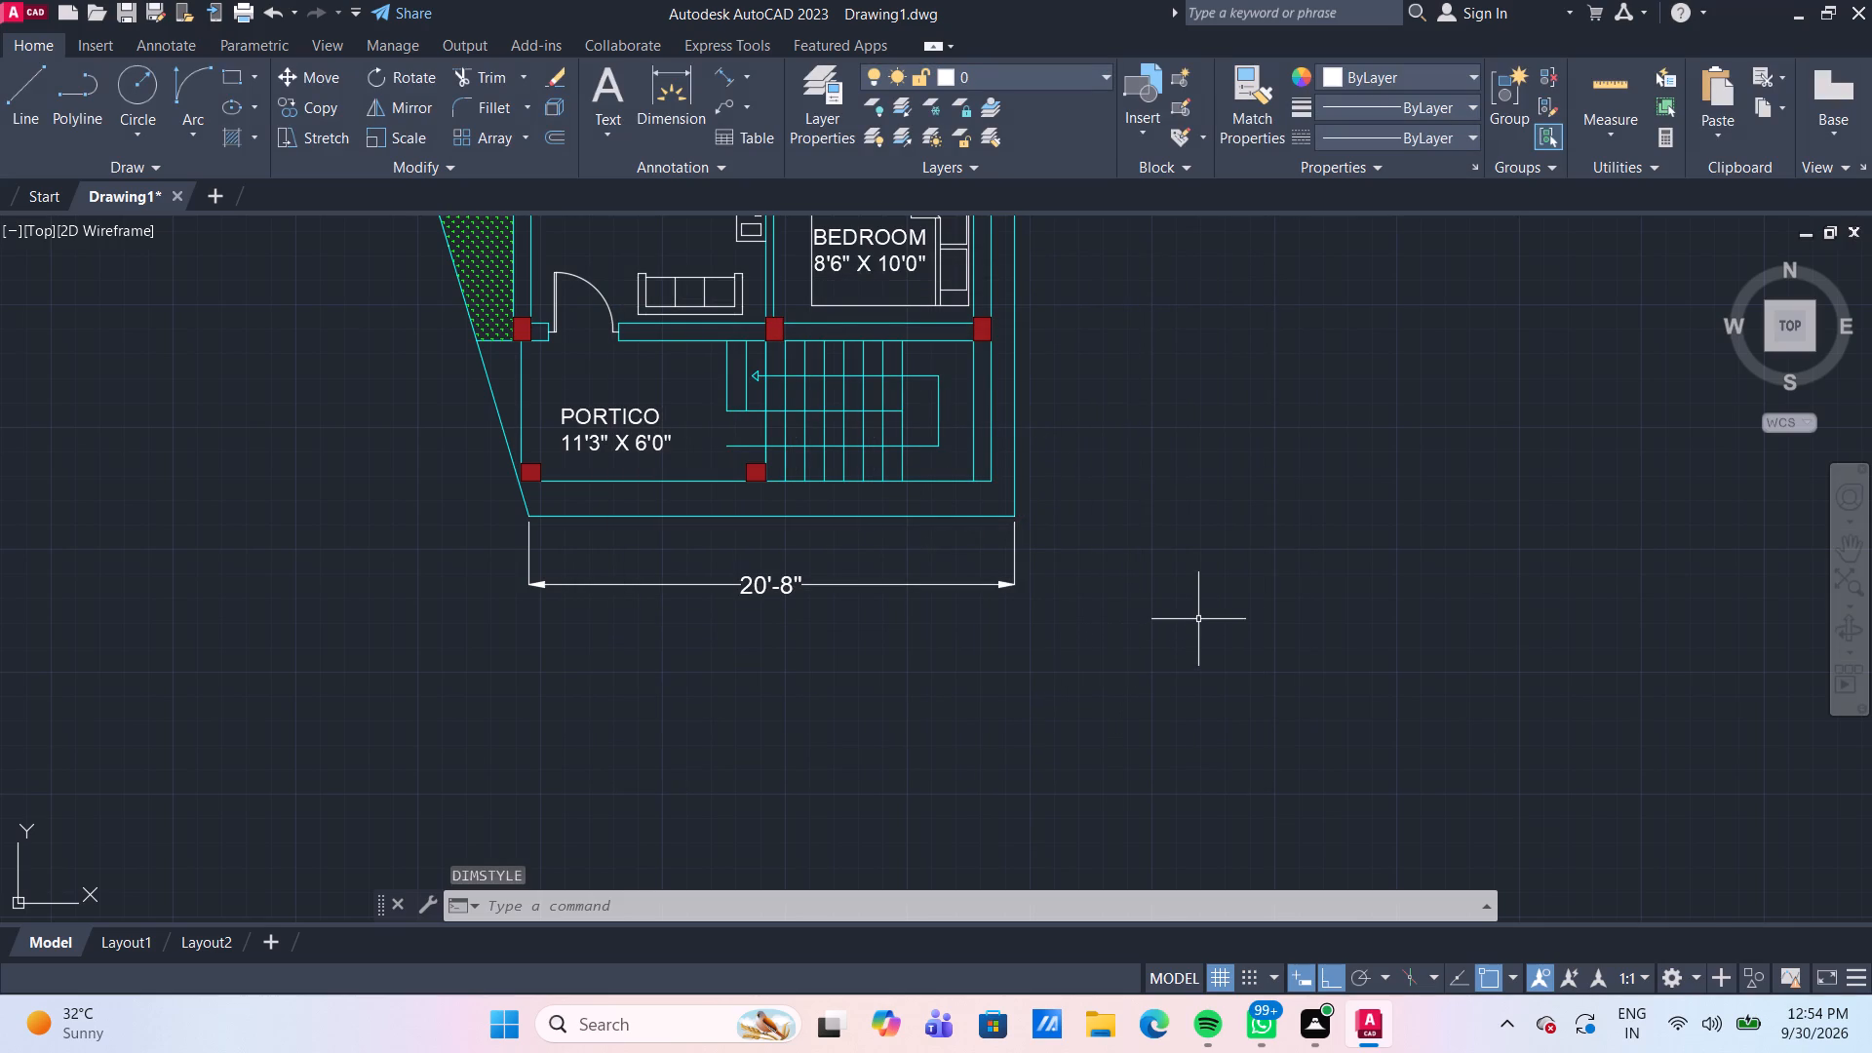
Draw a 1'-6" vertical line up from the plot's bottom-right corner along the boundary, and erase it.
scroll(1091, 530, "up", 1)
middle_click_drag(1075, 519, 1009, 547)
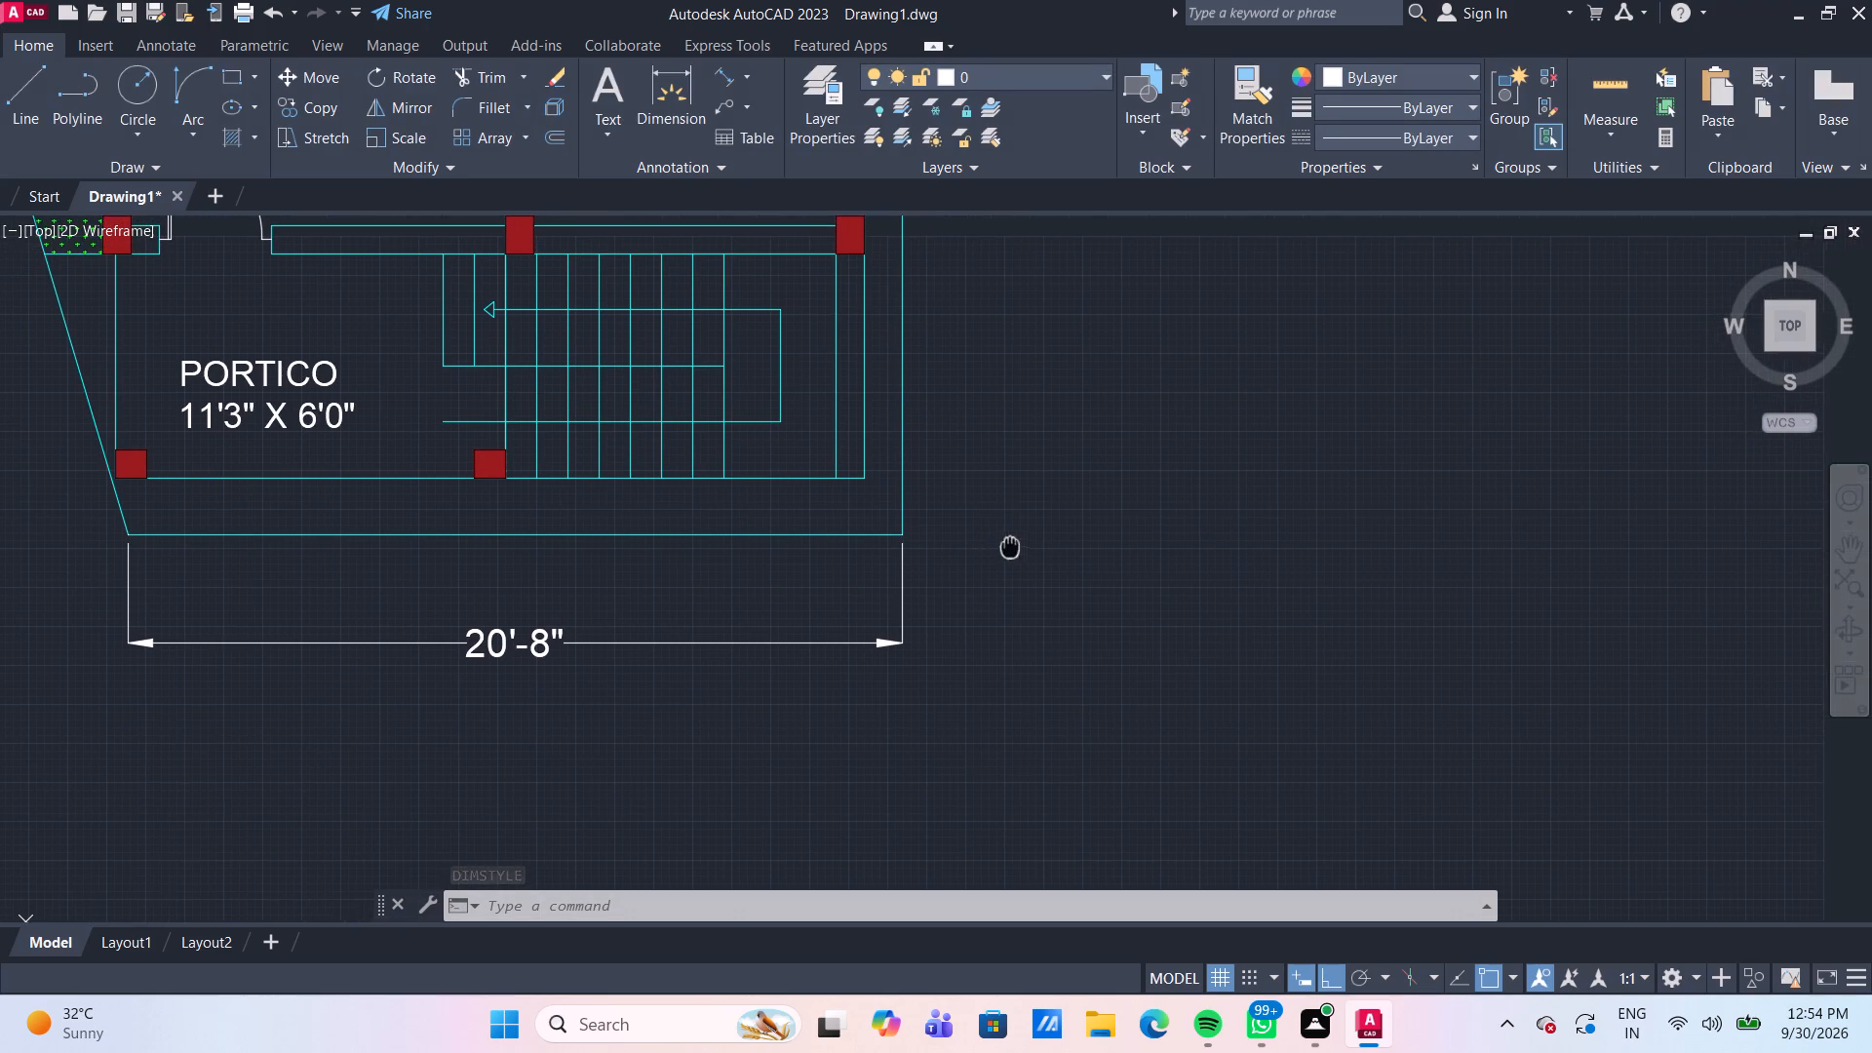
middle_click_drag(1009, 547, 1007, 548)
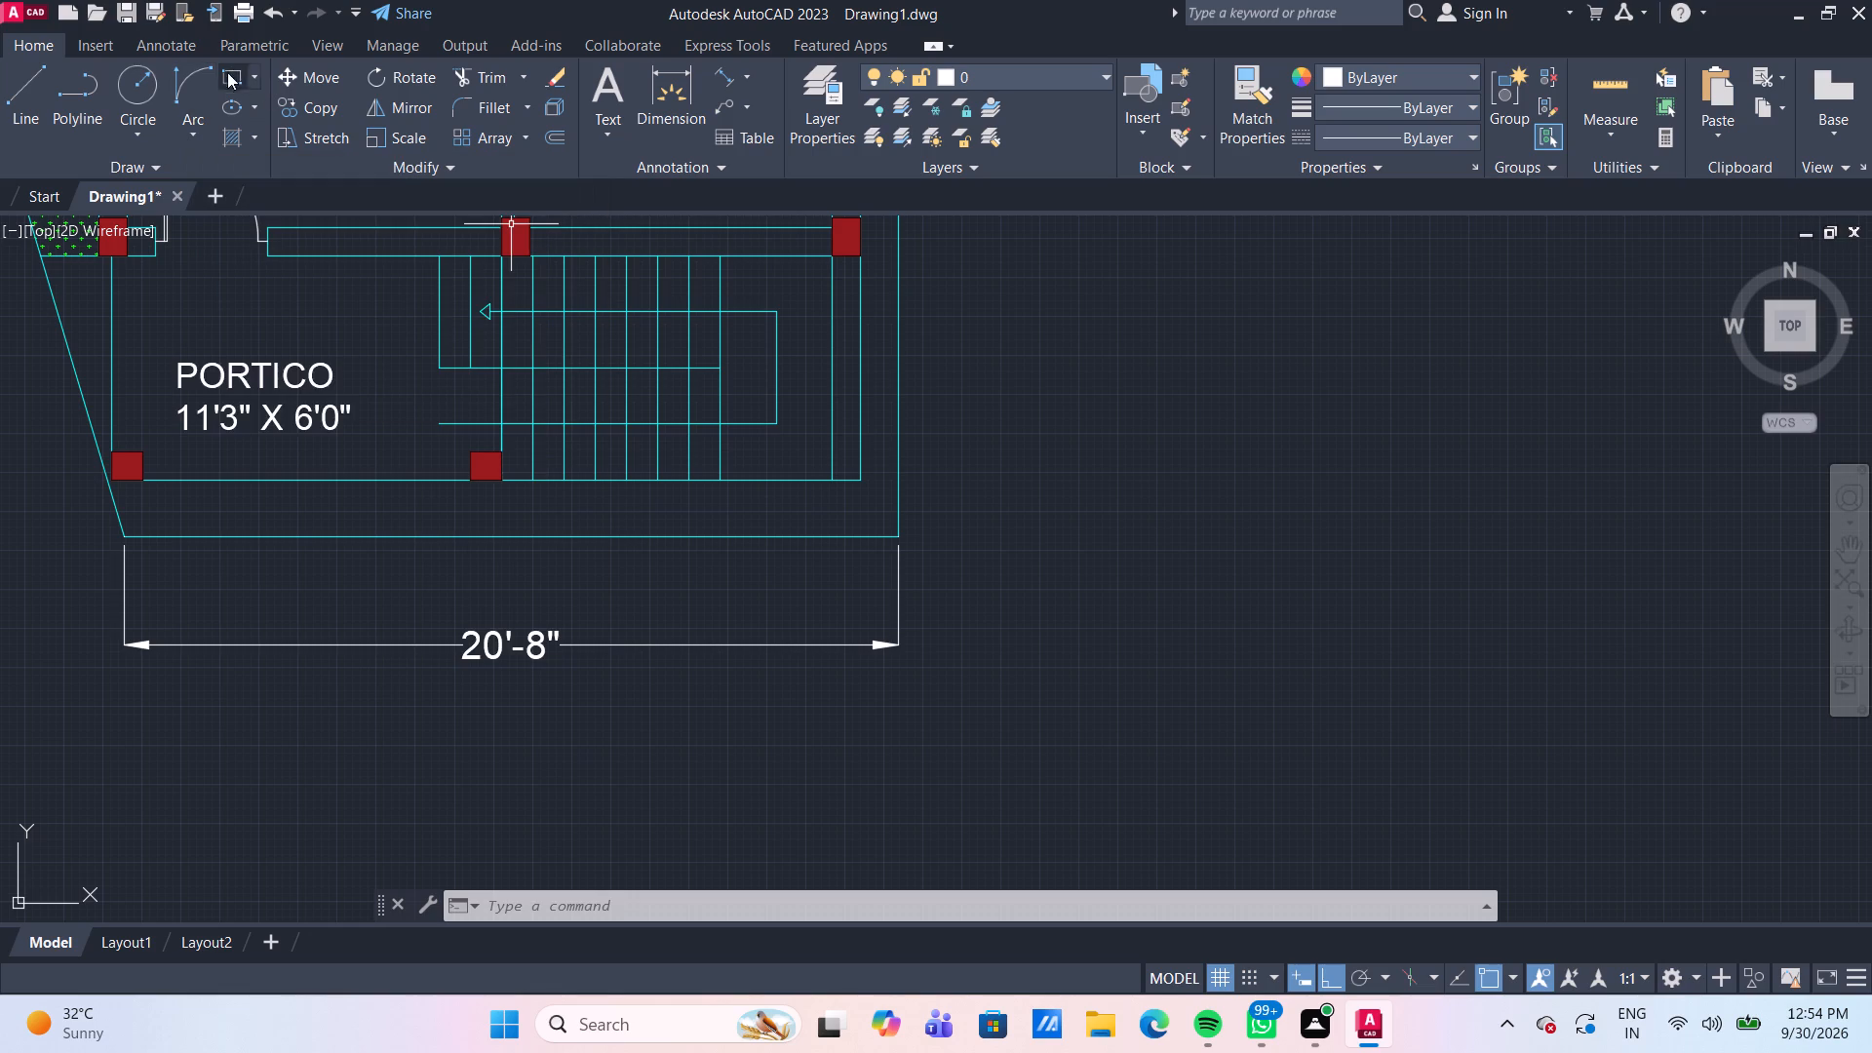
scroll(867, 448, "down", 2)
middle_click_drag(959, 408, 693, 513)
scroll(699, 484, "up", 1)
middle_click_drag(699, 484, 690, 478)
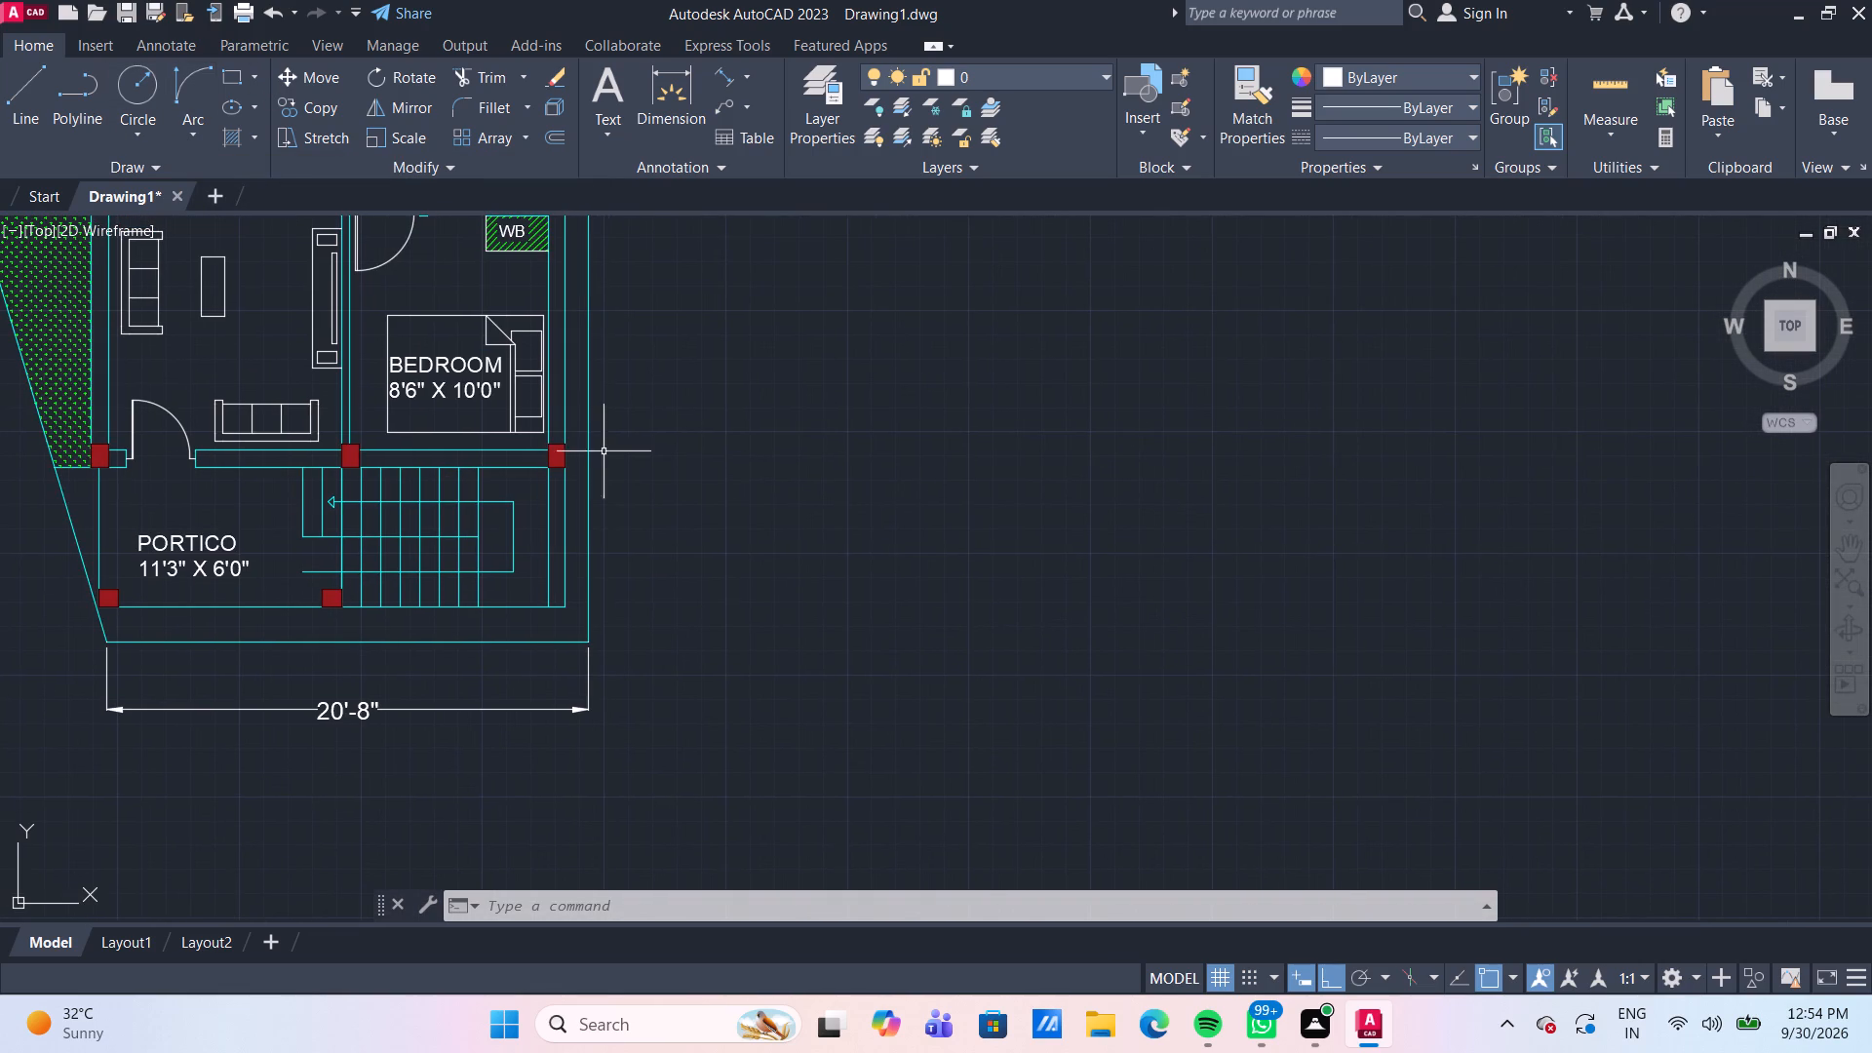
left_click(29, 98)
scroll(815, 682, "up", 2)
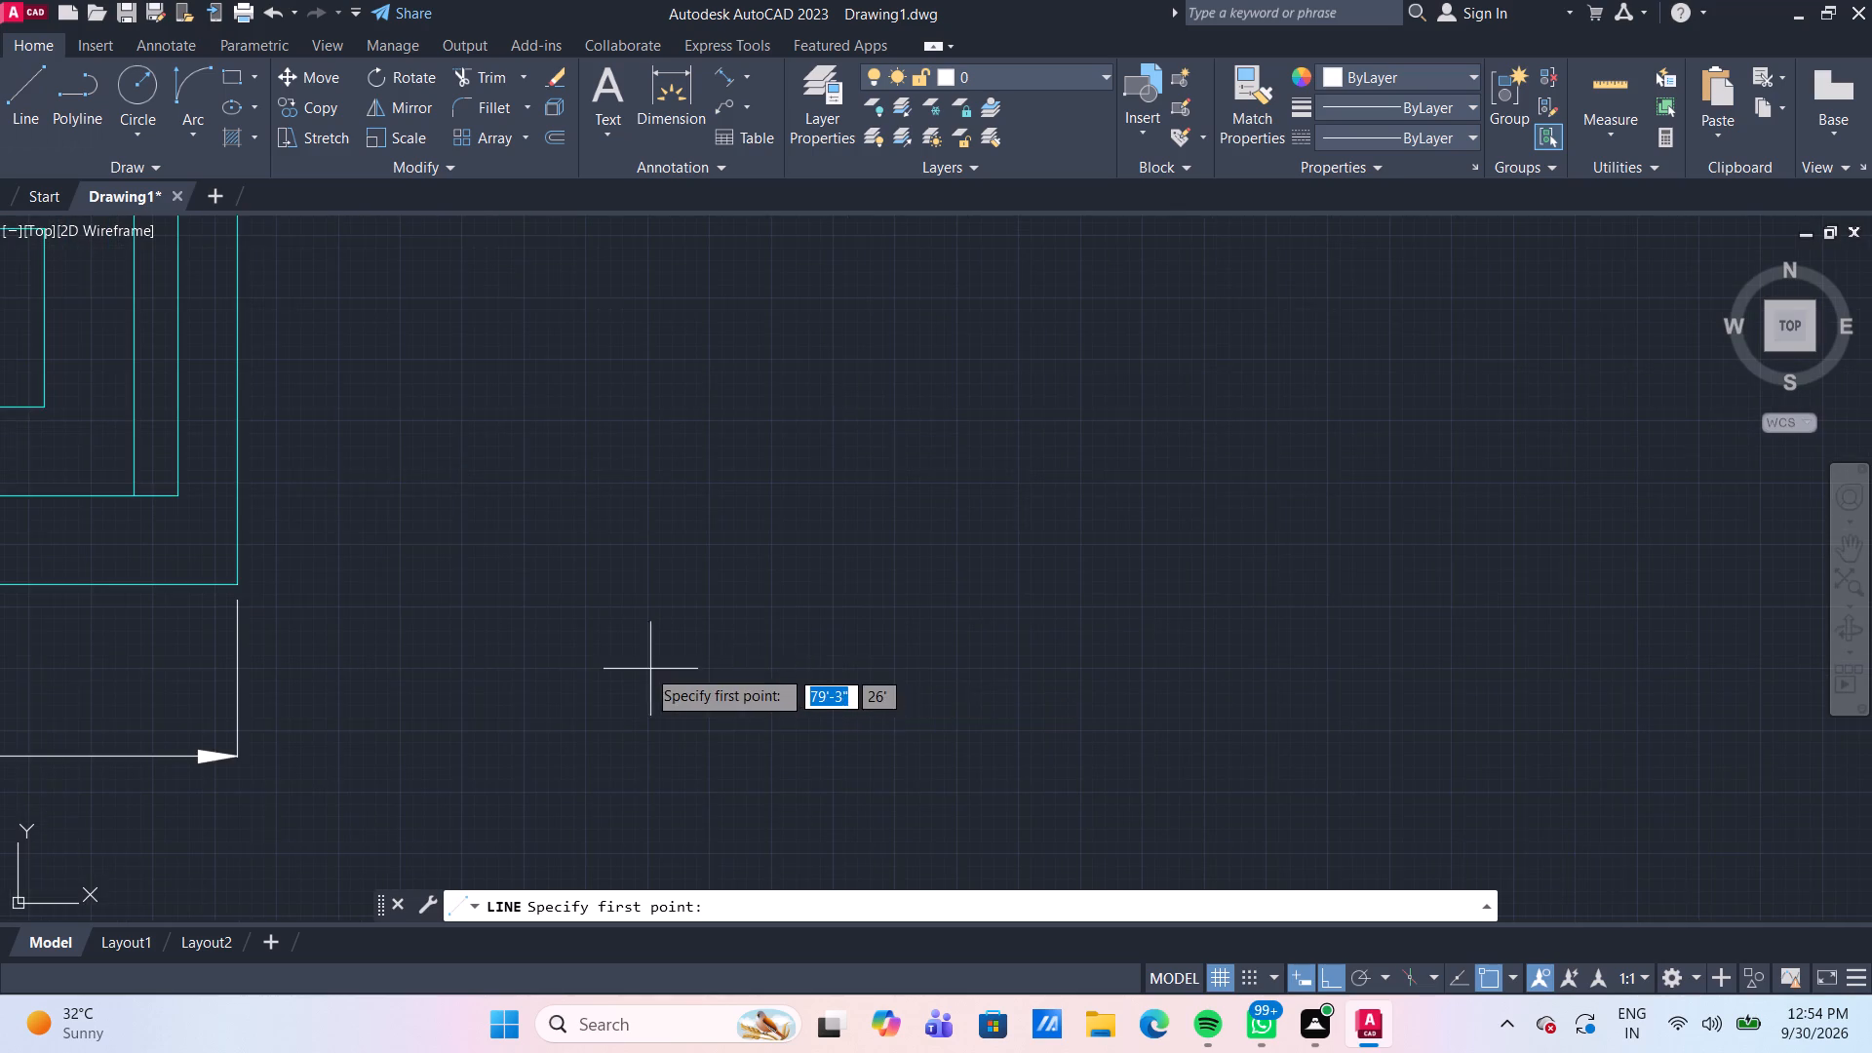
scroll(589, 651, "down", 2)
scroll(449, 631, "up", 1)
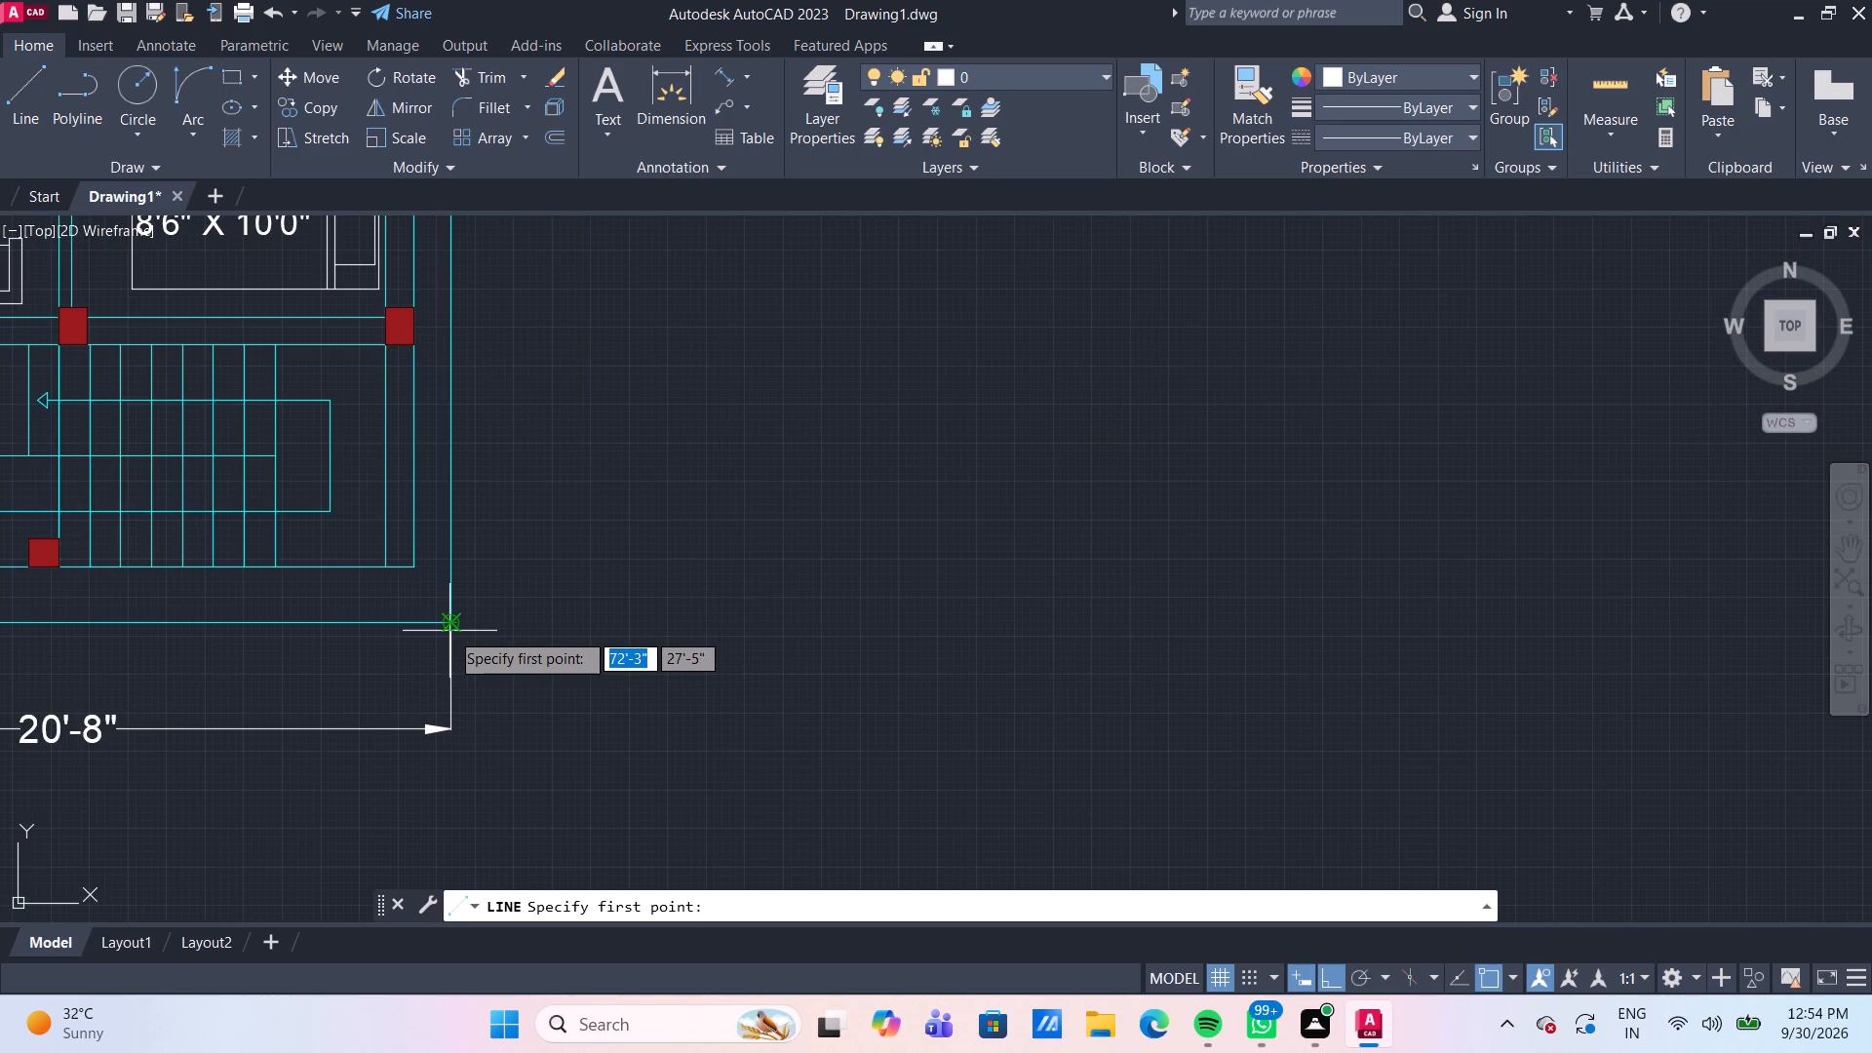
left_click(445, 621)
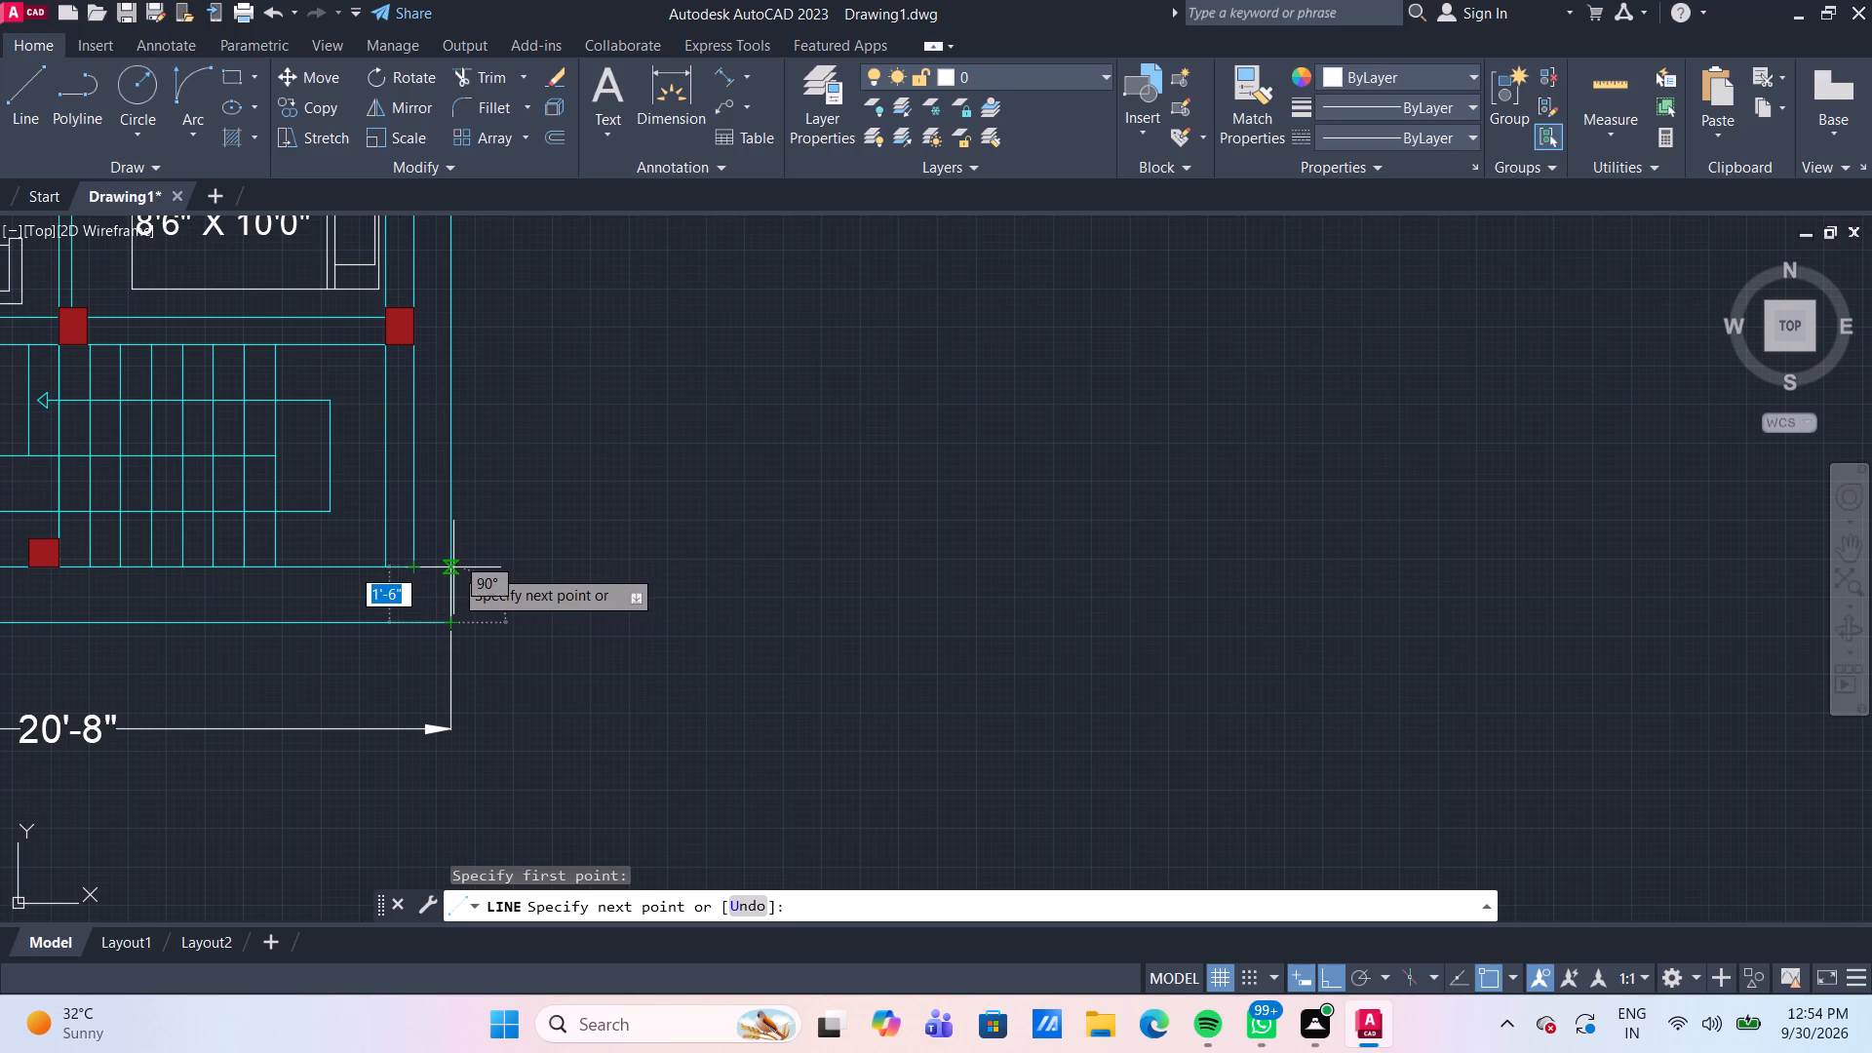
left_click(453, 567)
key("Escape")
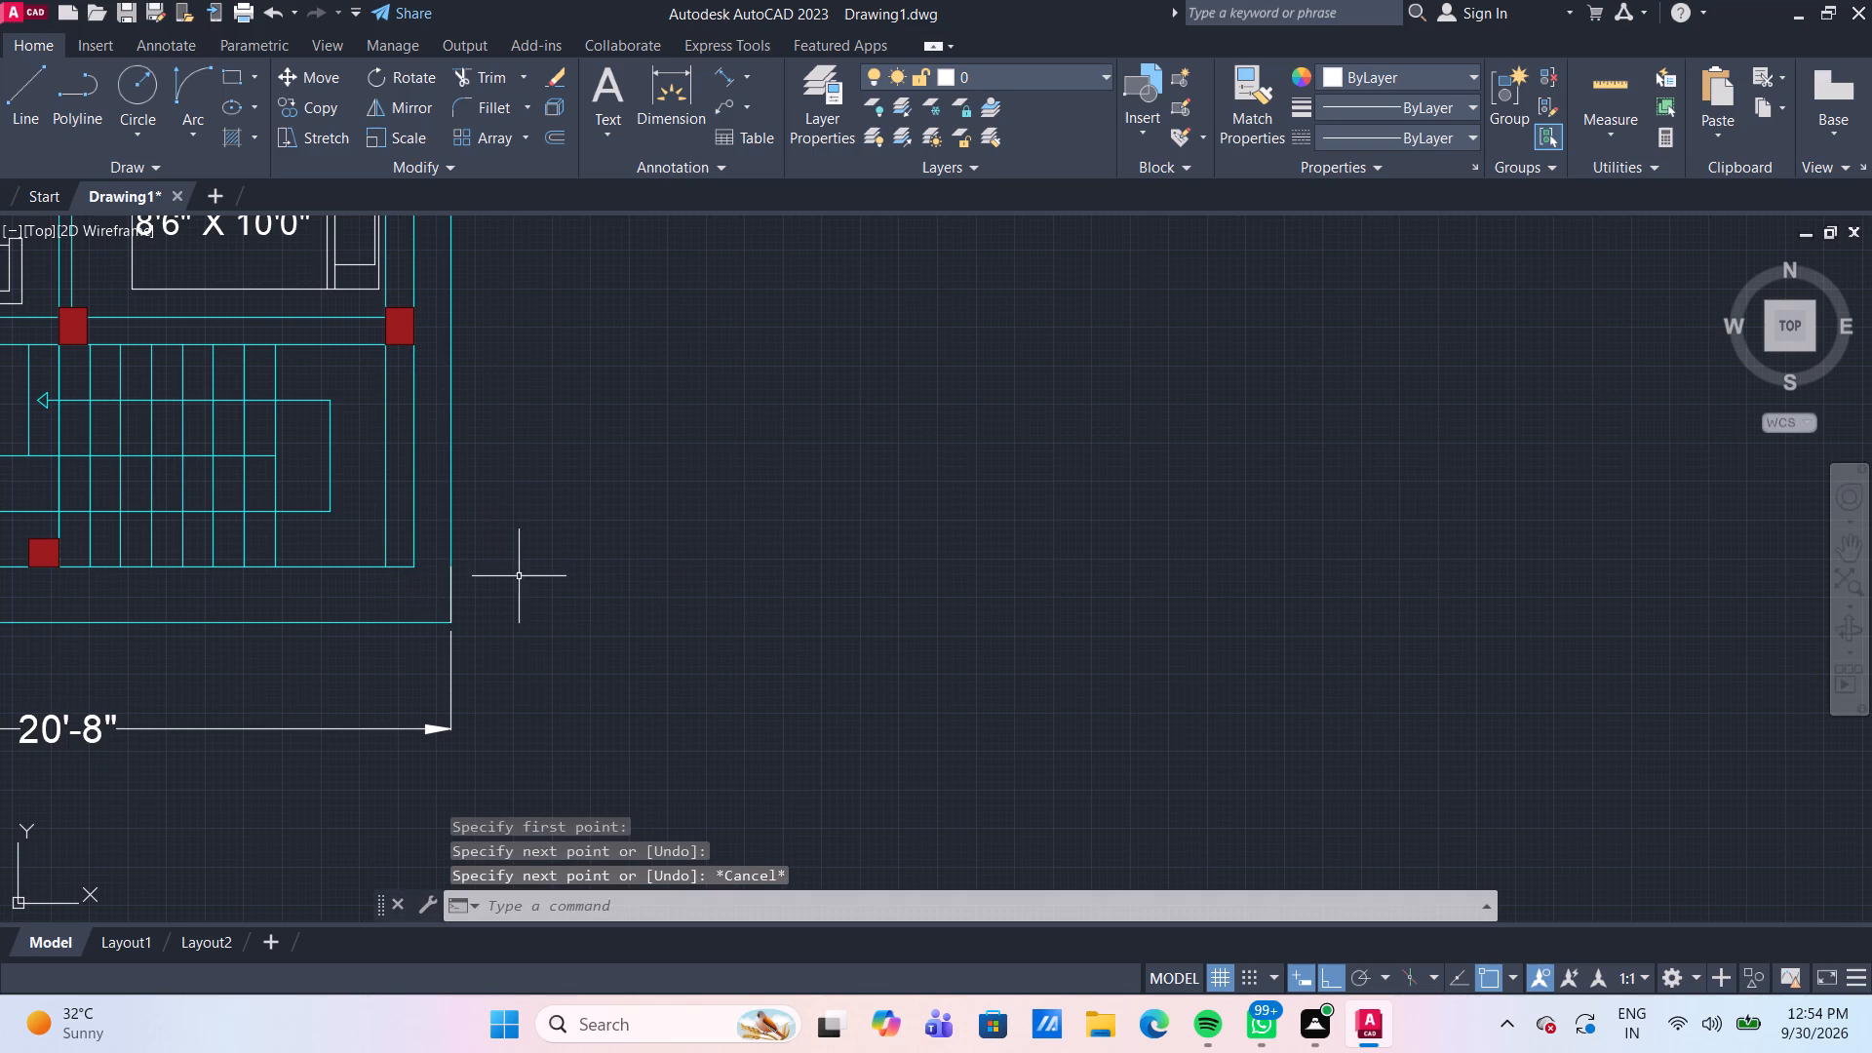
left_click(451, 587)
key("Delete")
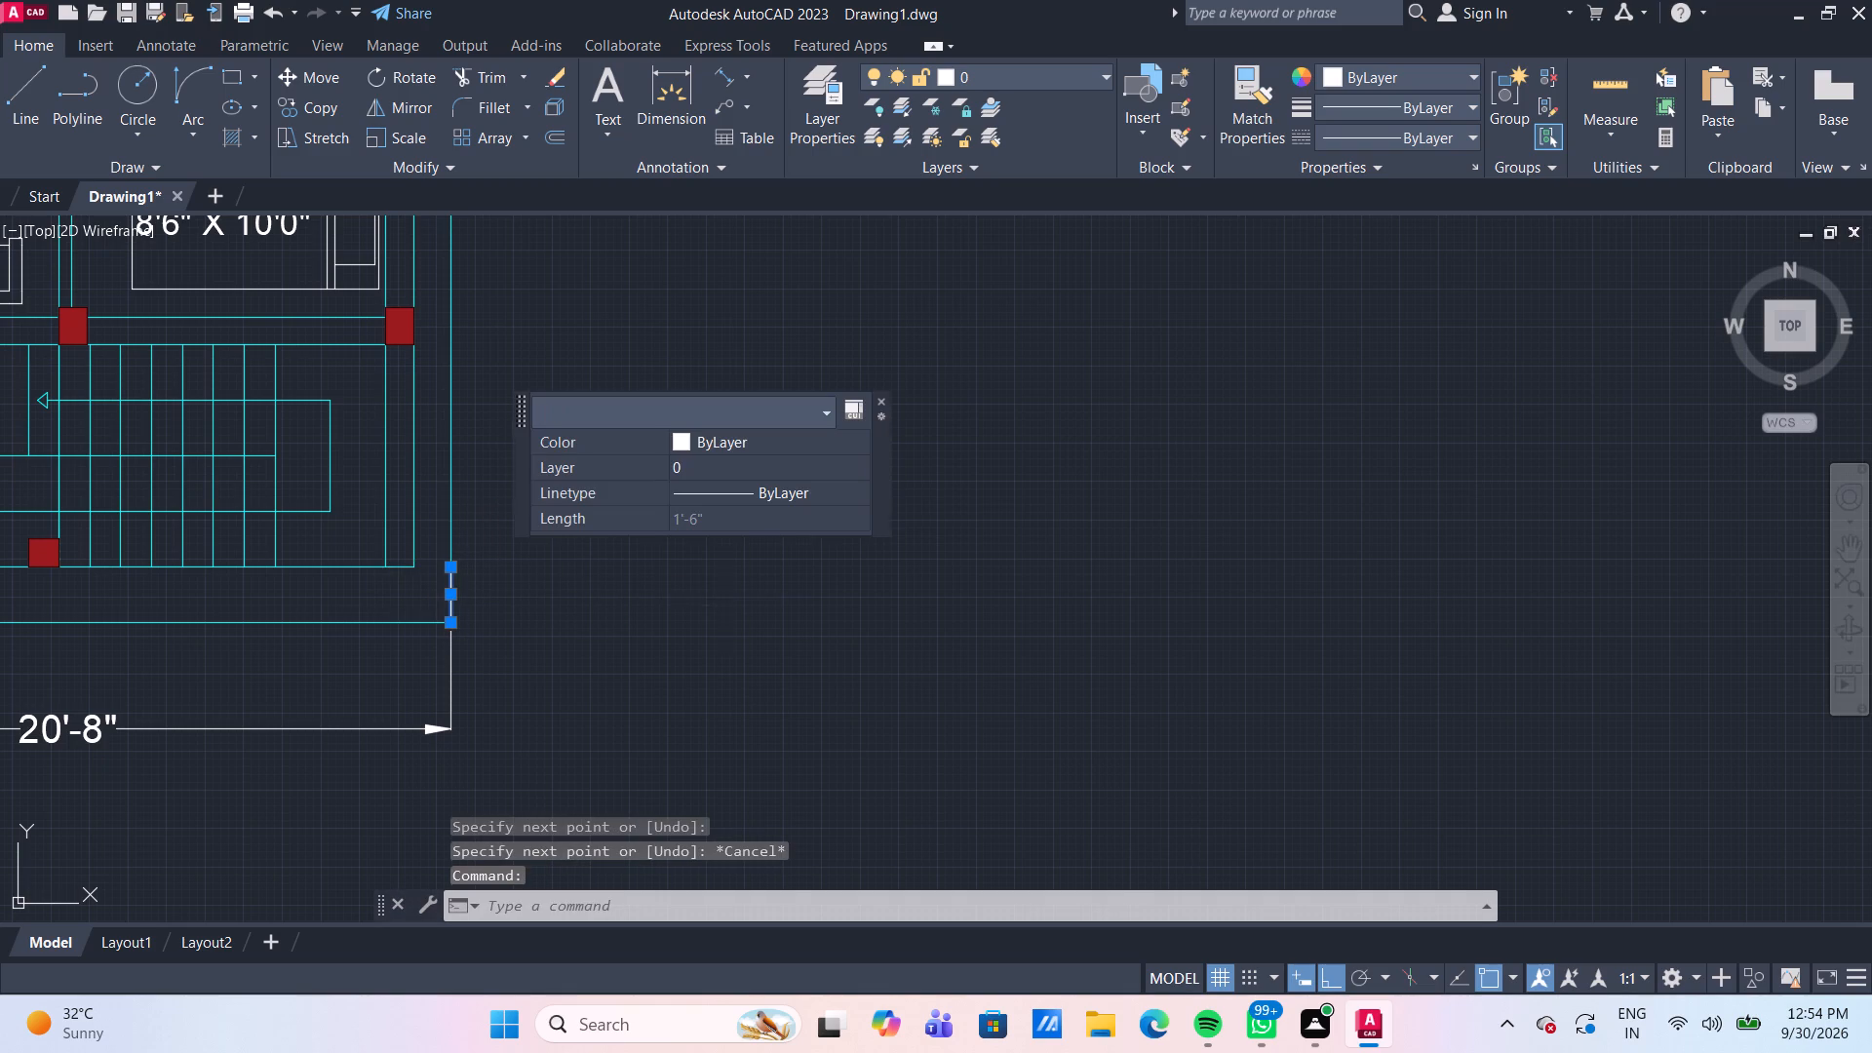
Dimension the gap between the plot's bottom boundary and the staircase's lower wall line, placing it just outside the right boundary.
left_click(684, 78)
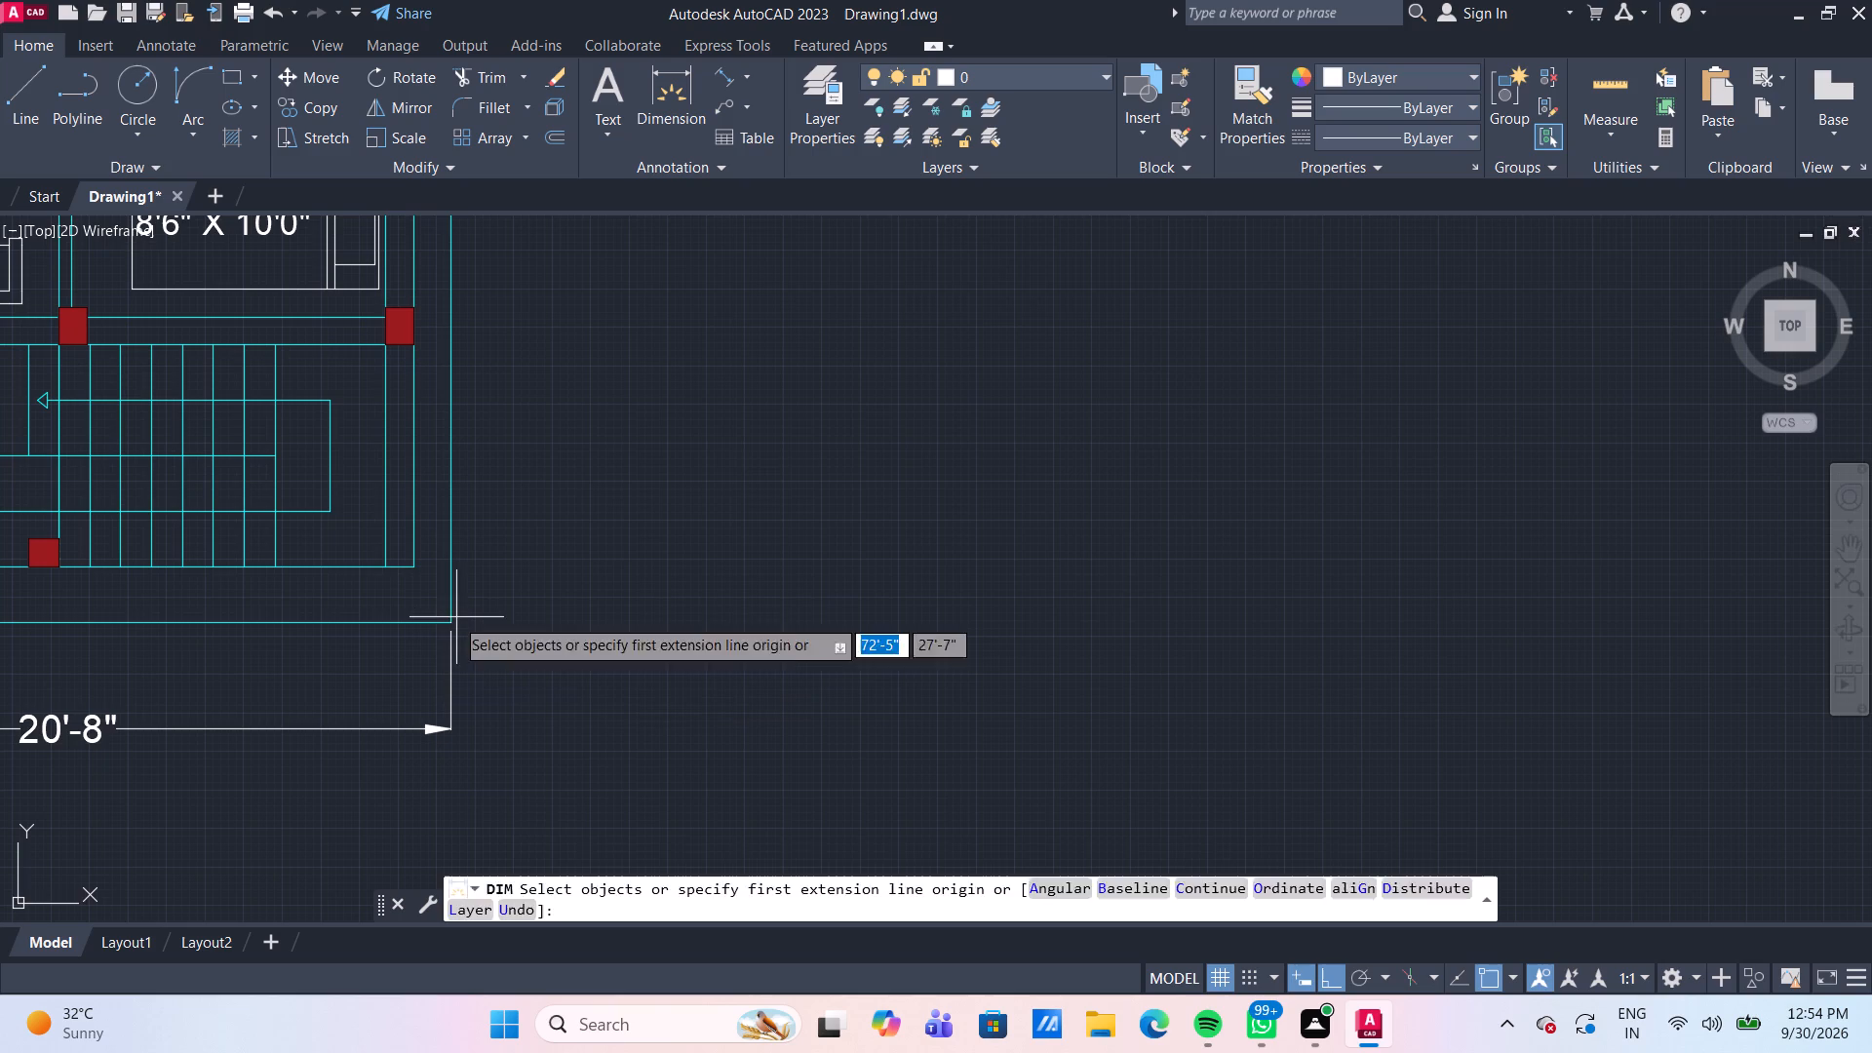
left_click(446, 623)
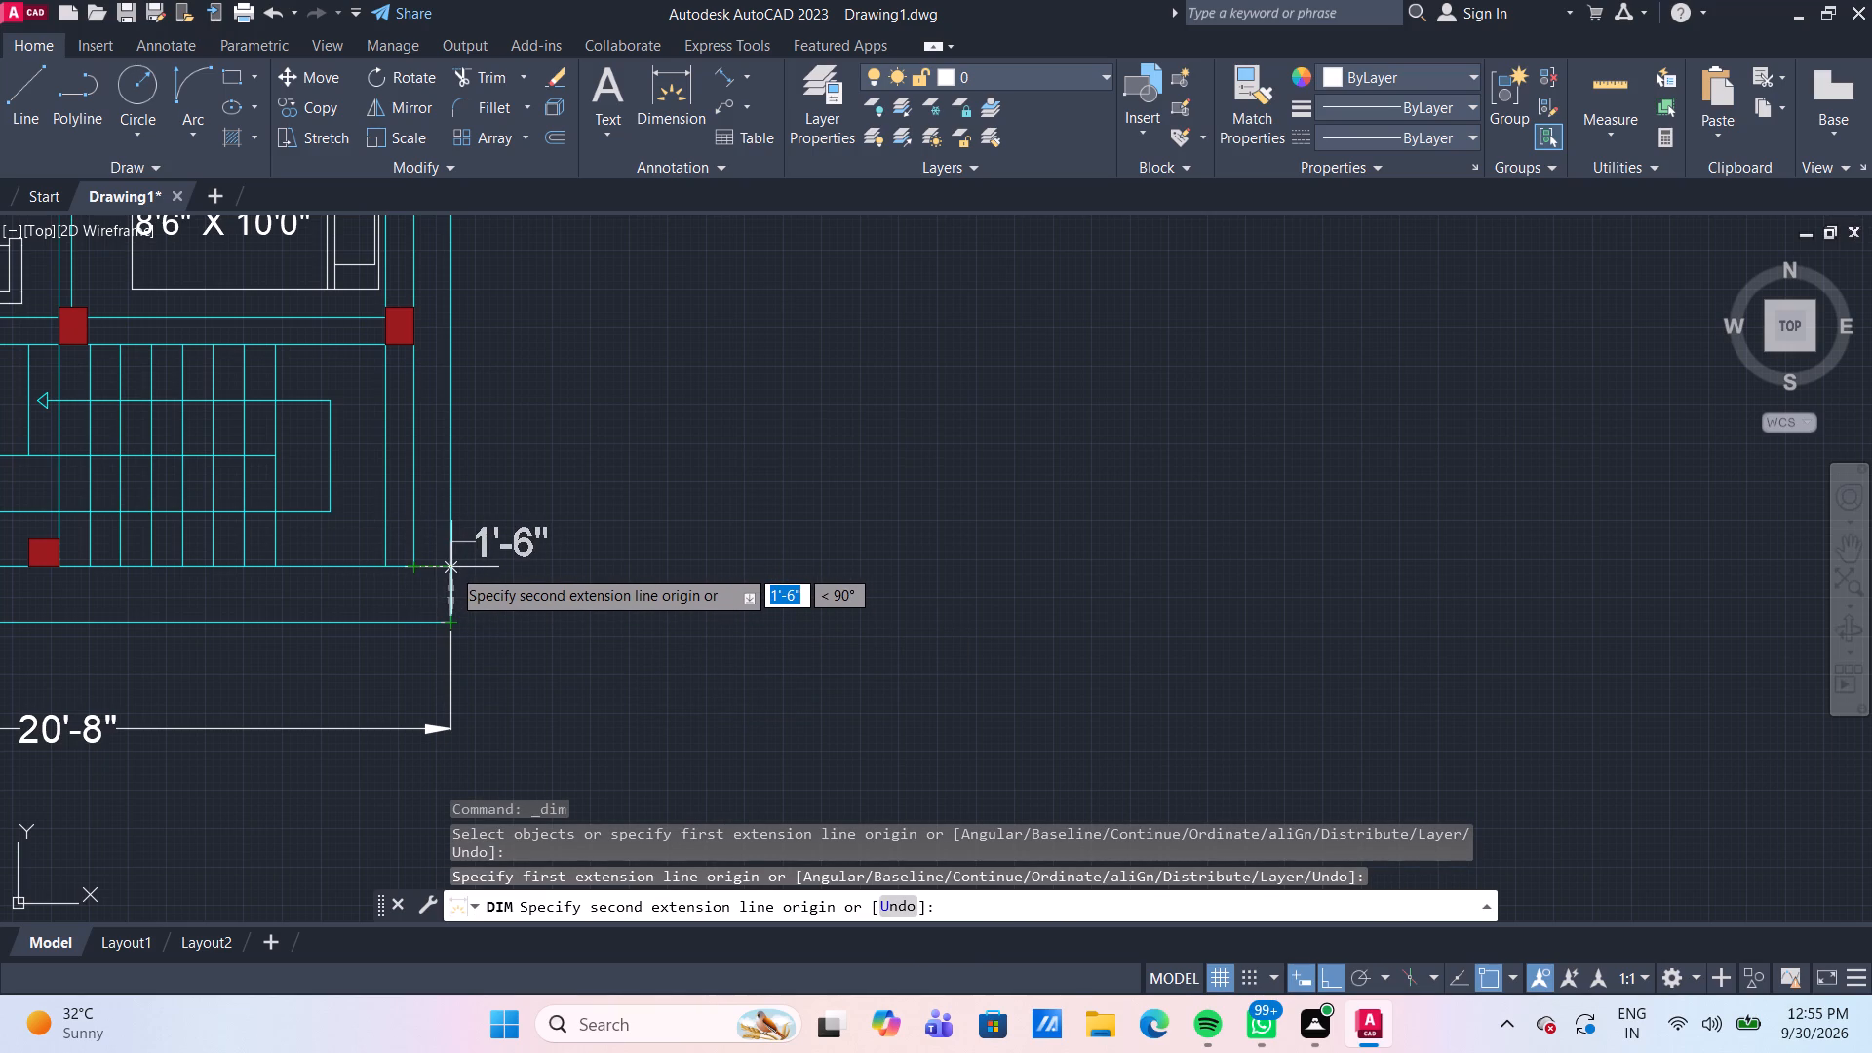
left_click(451, 567)
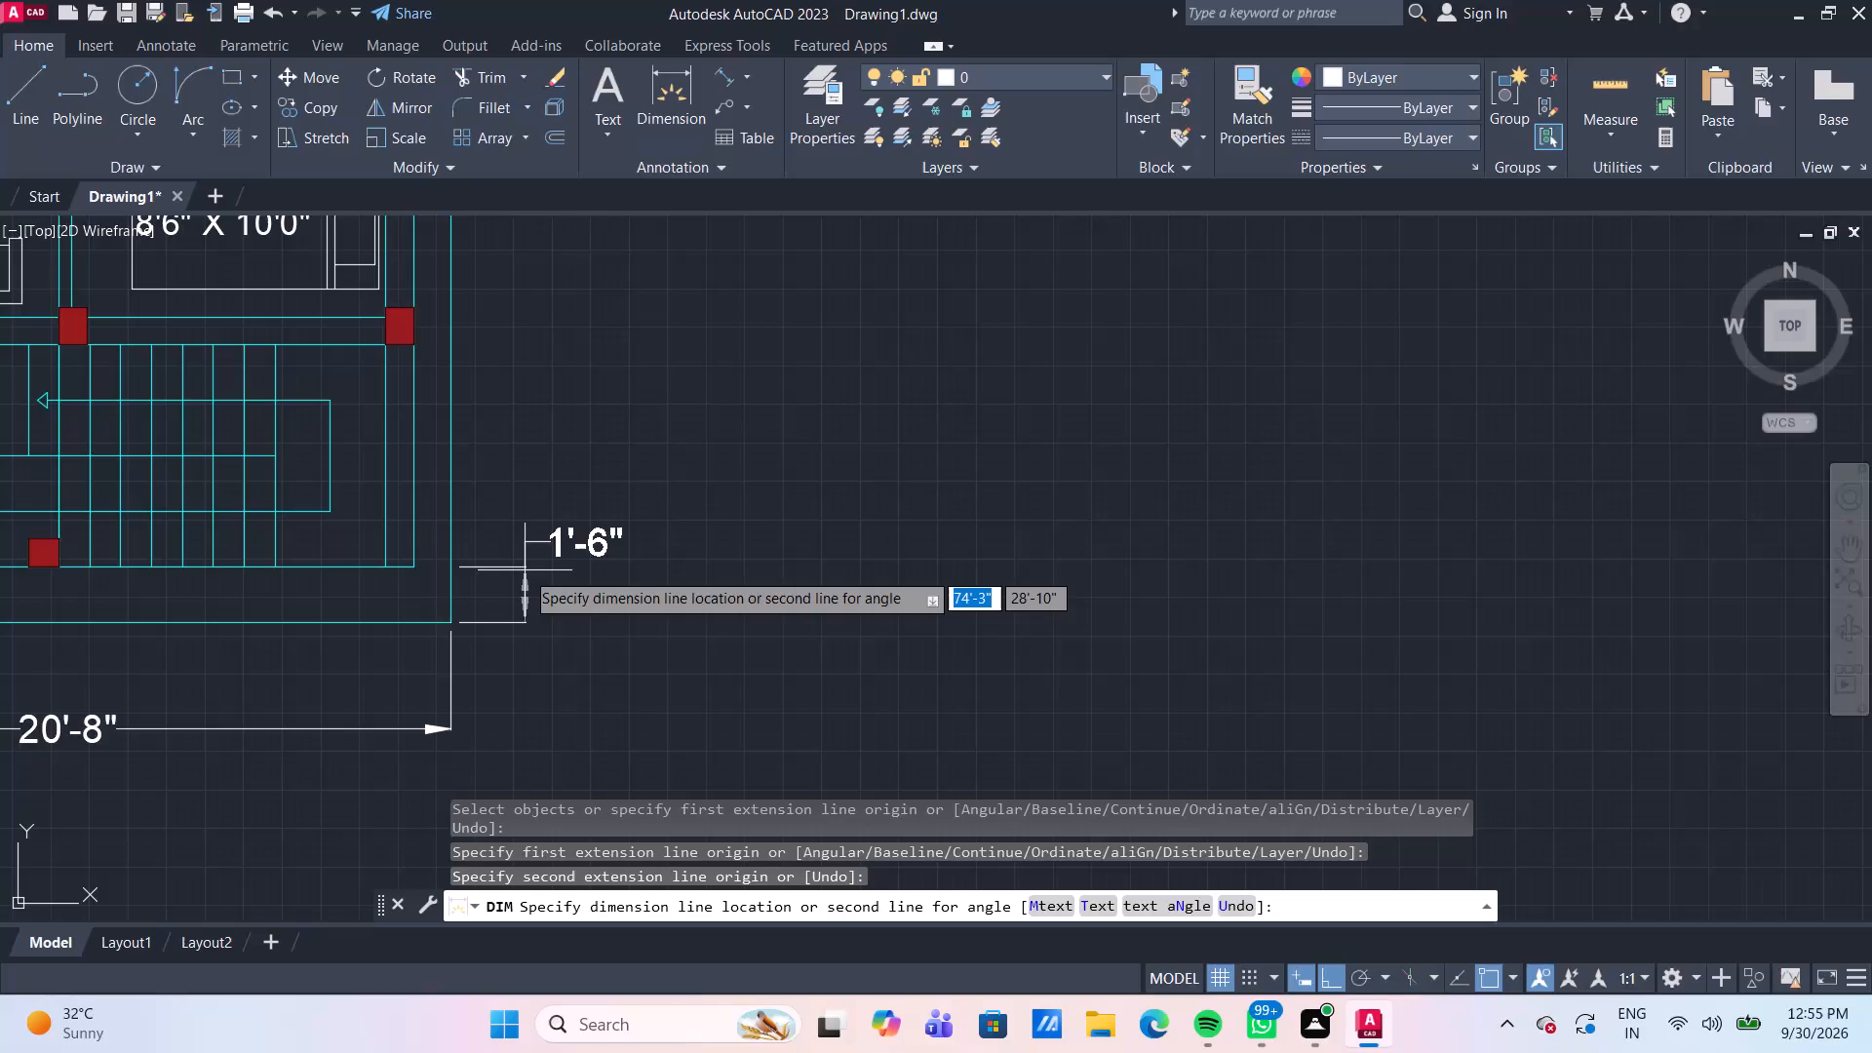
left_click(525, 570)
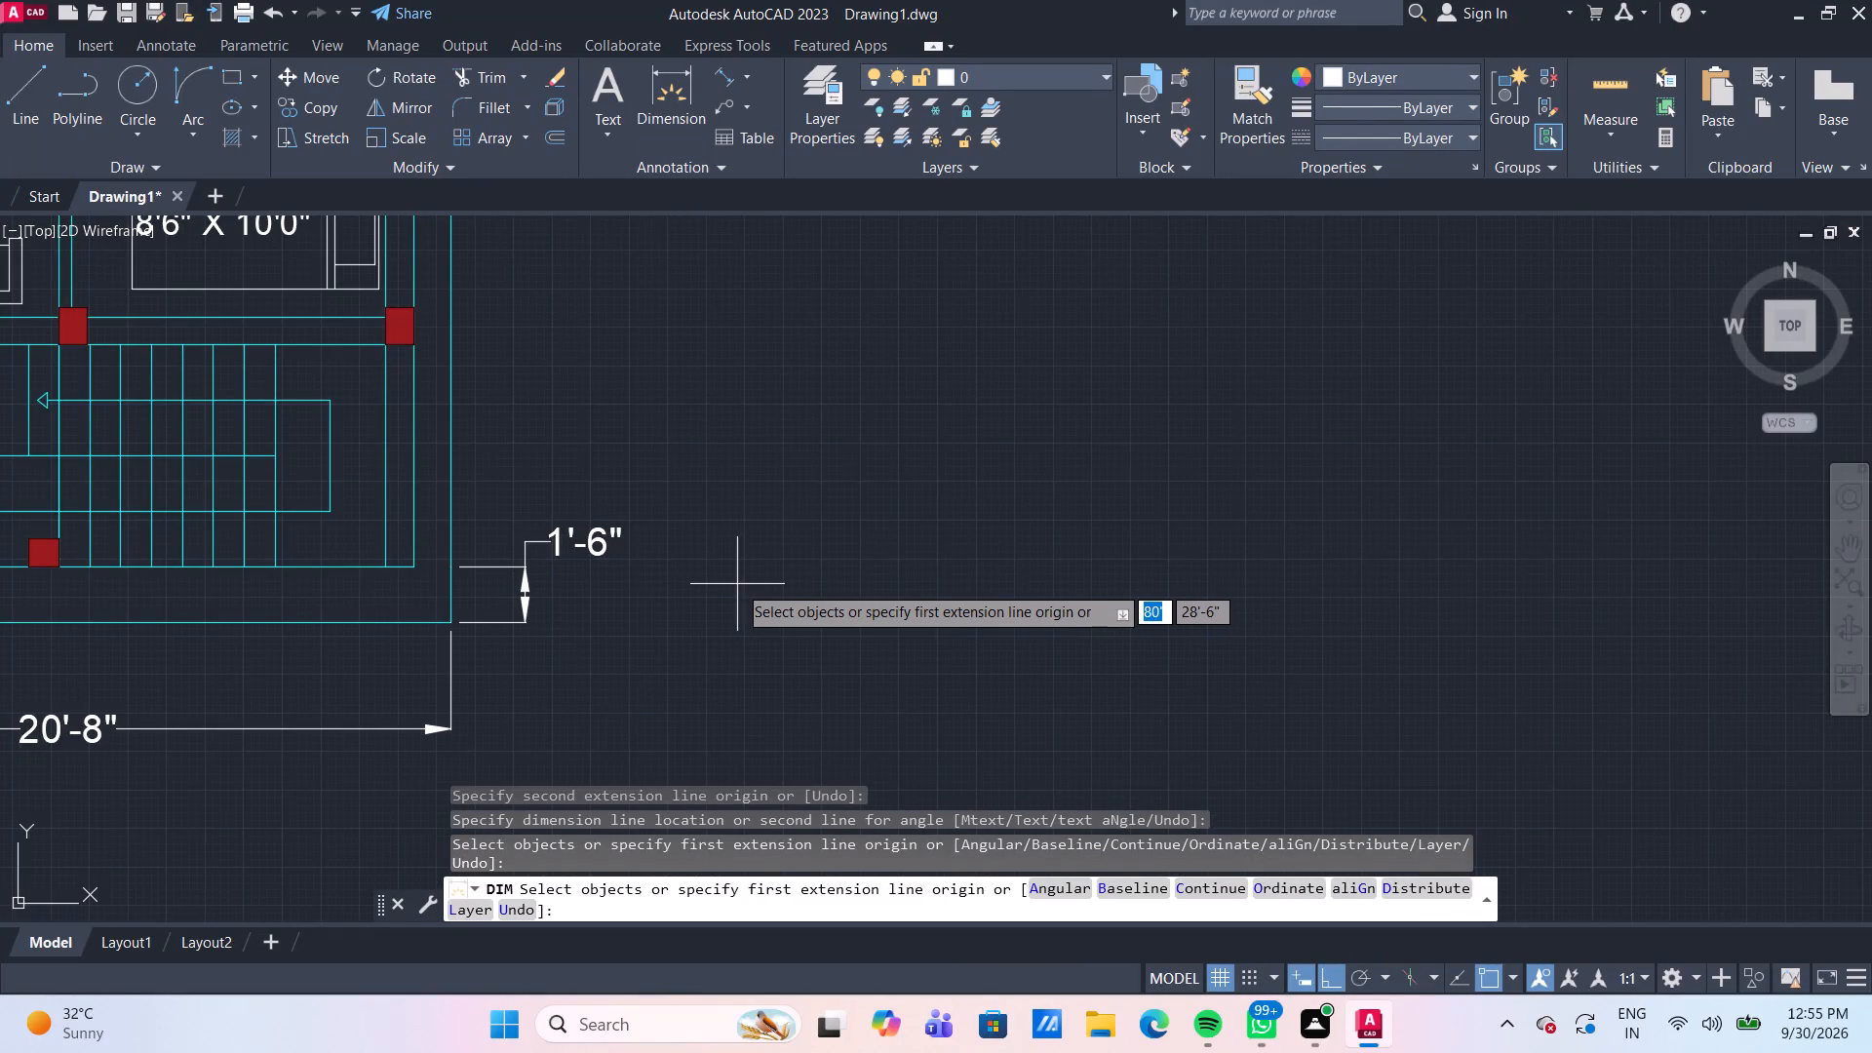
Re-dimension the gap between the plot's bottom boundary and the staircase wall line slightly farther outside the right boundary, text below, erasing the earlier dimension.
key("grave")
key("grave")
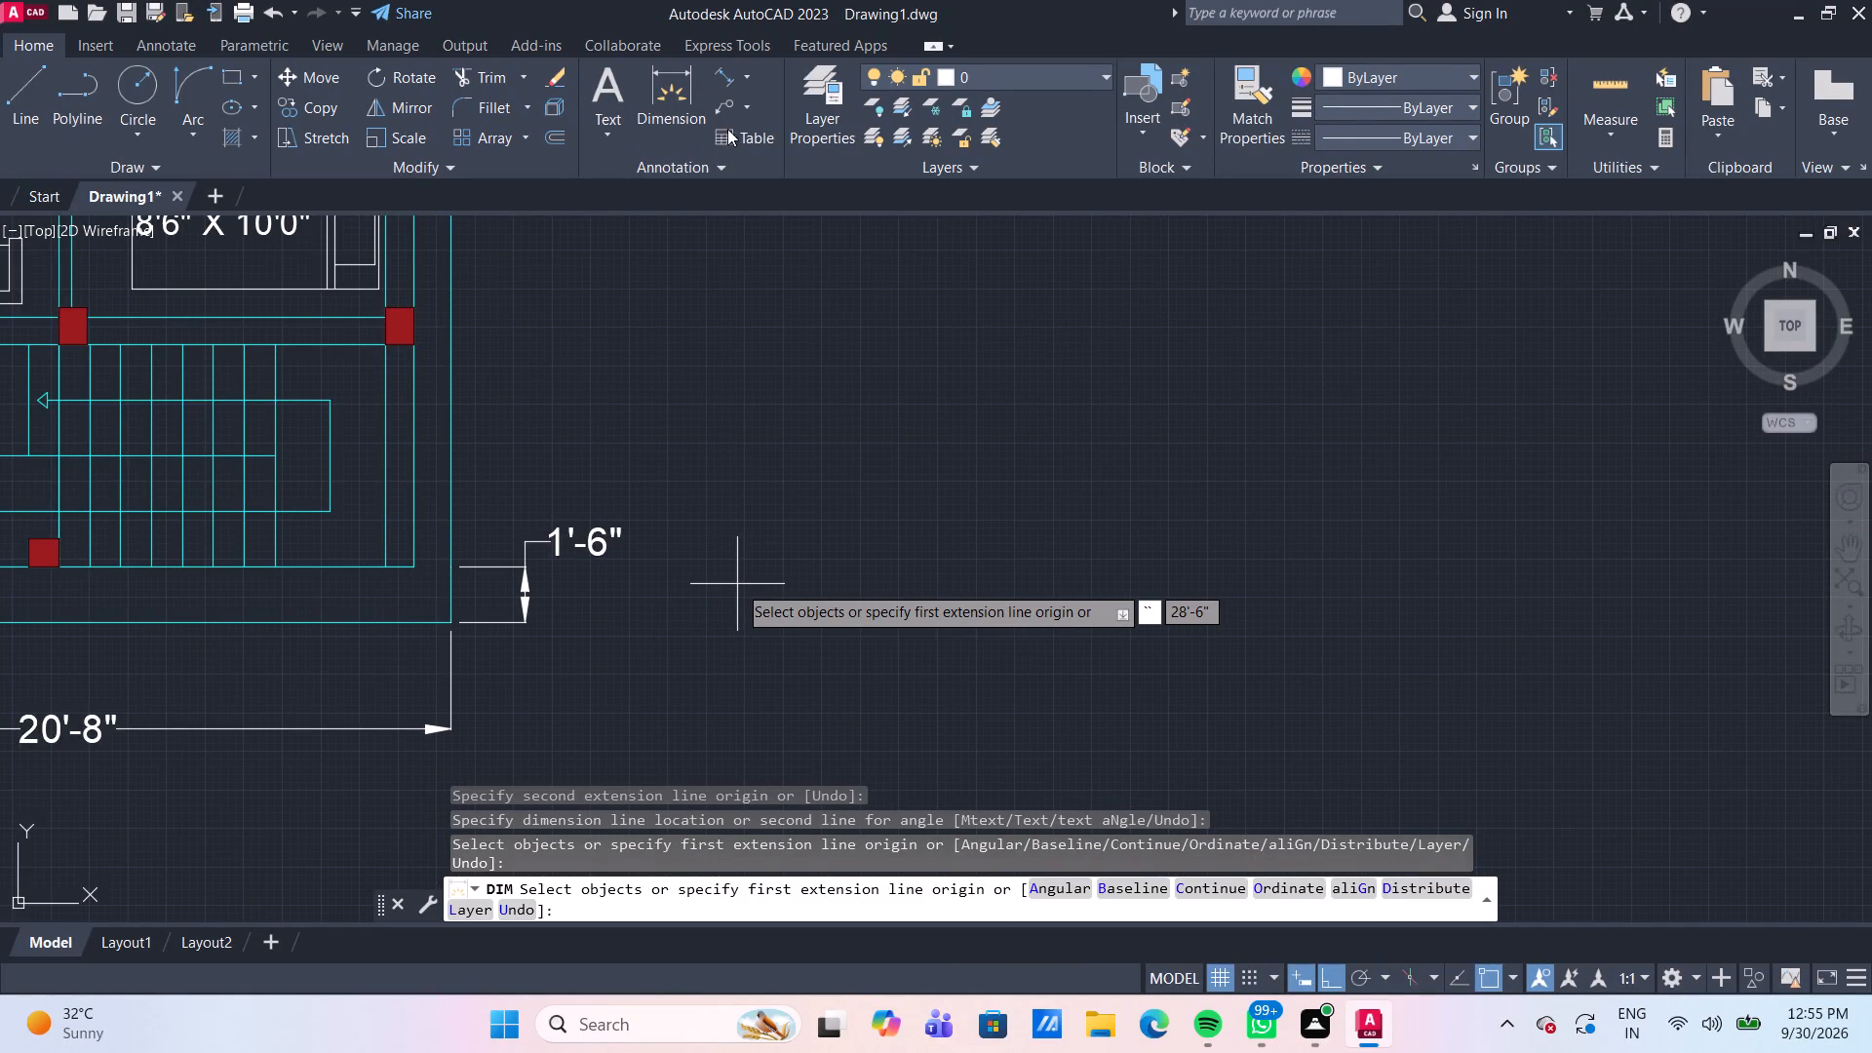
key("Escape")
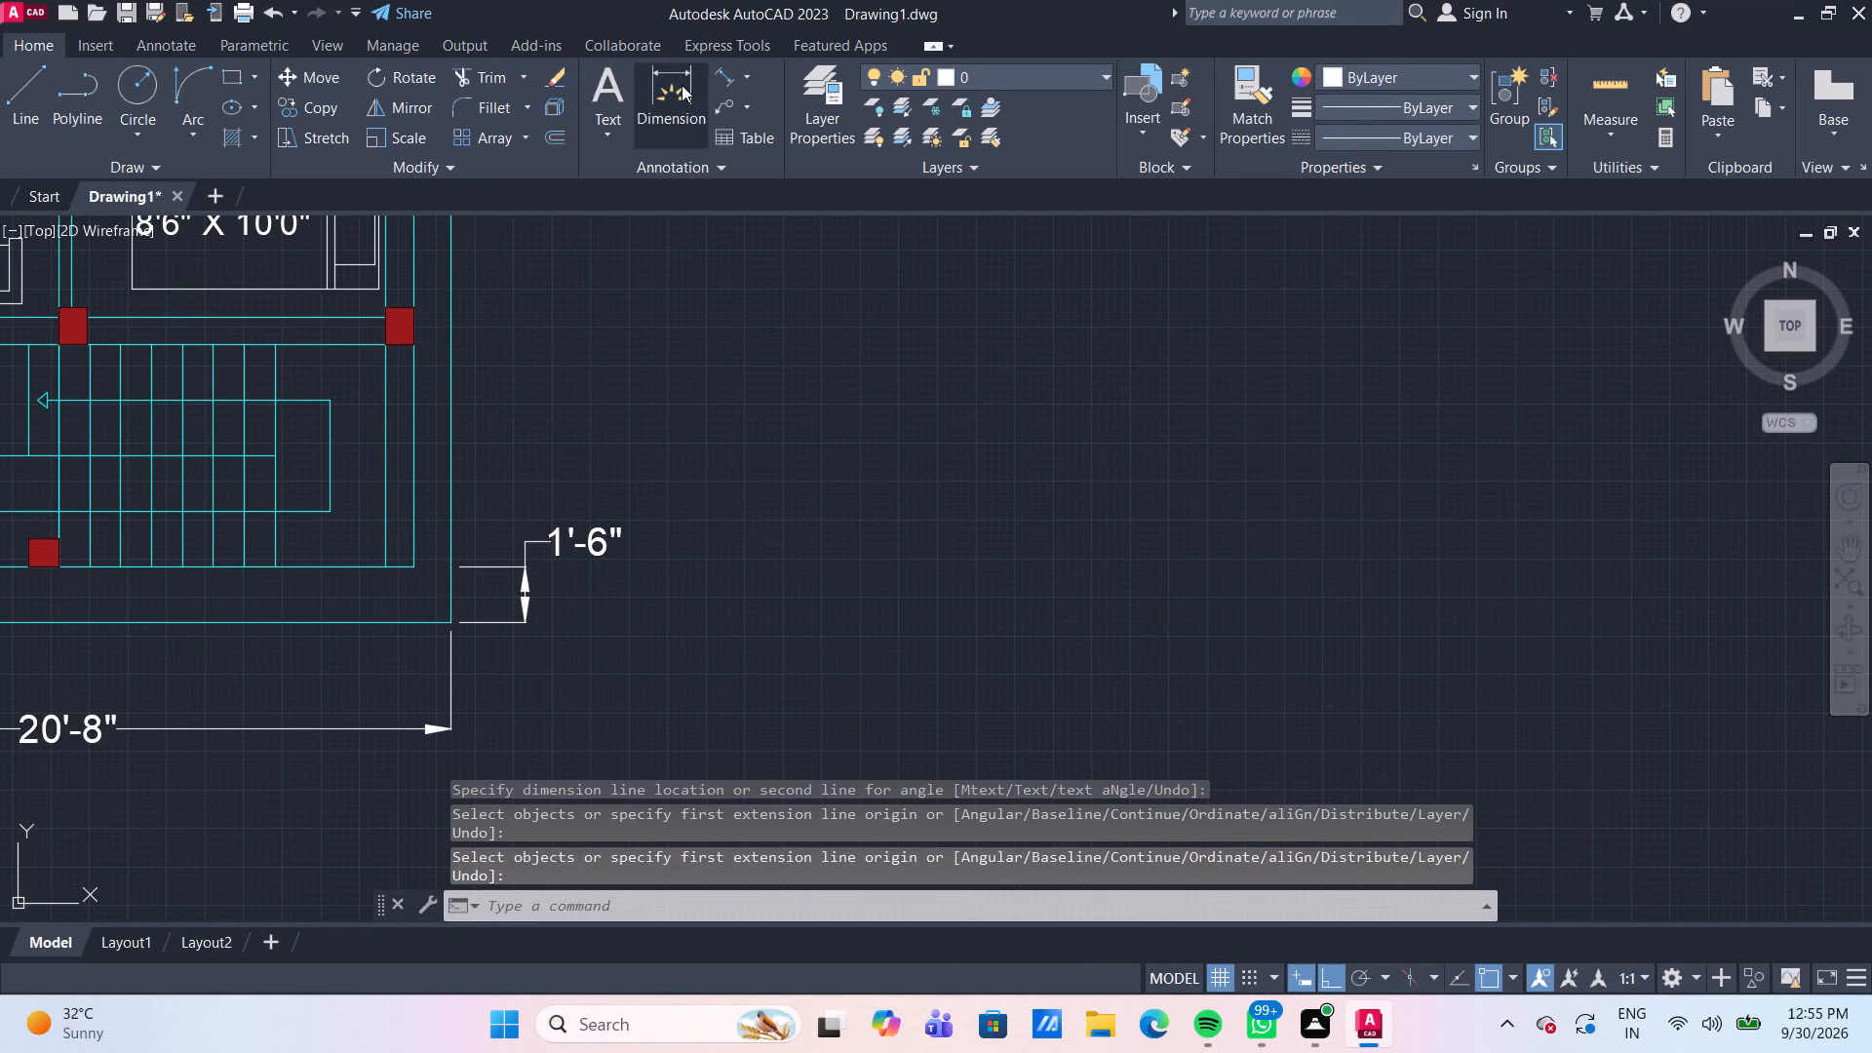
left_click(682, 85)
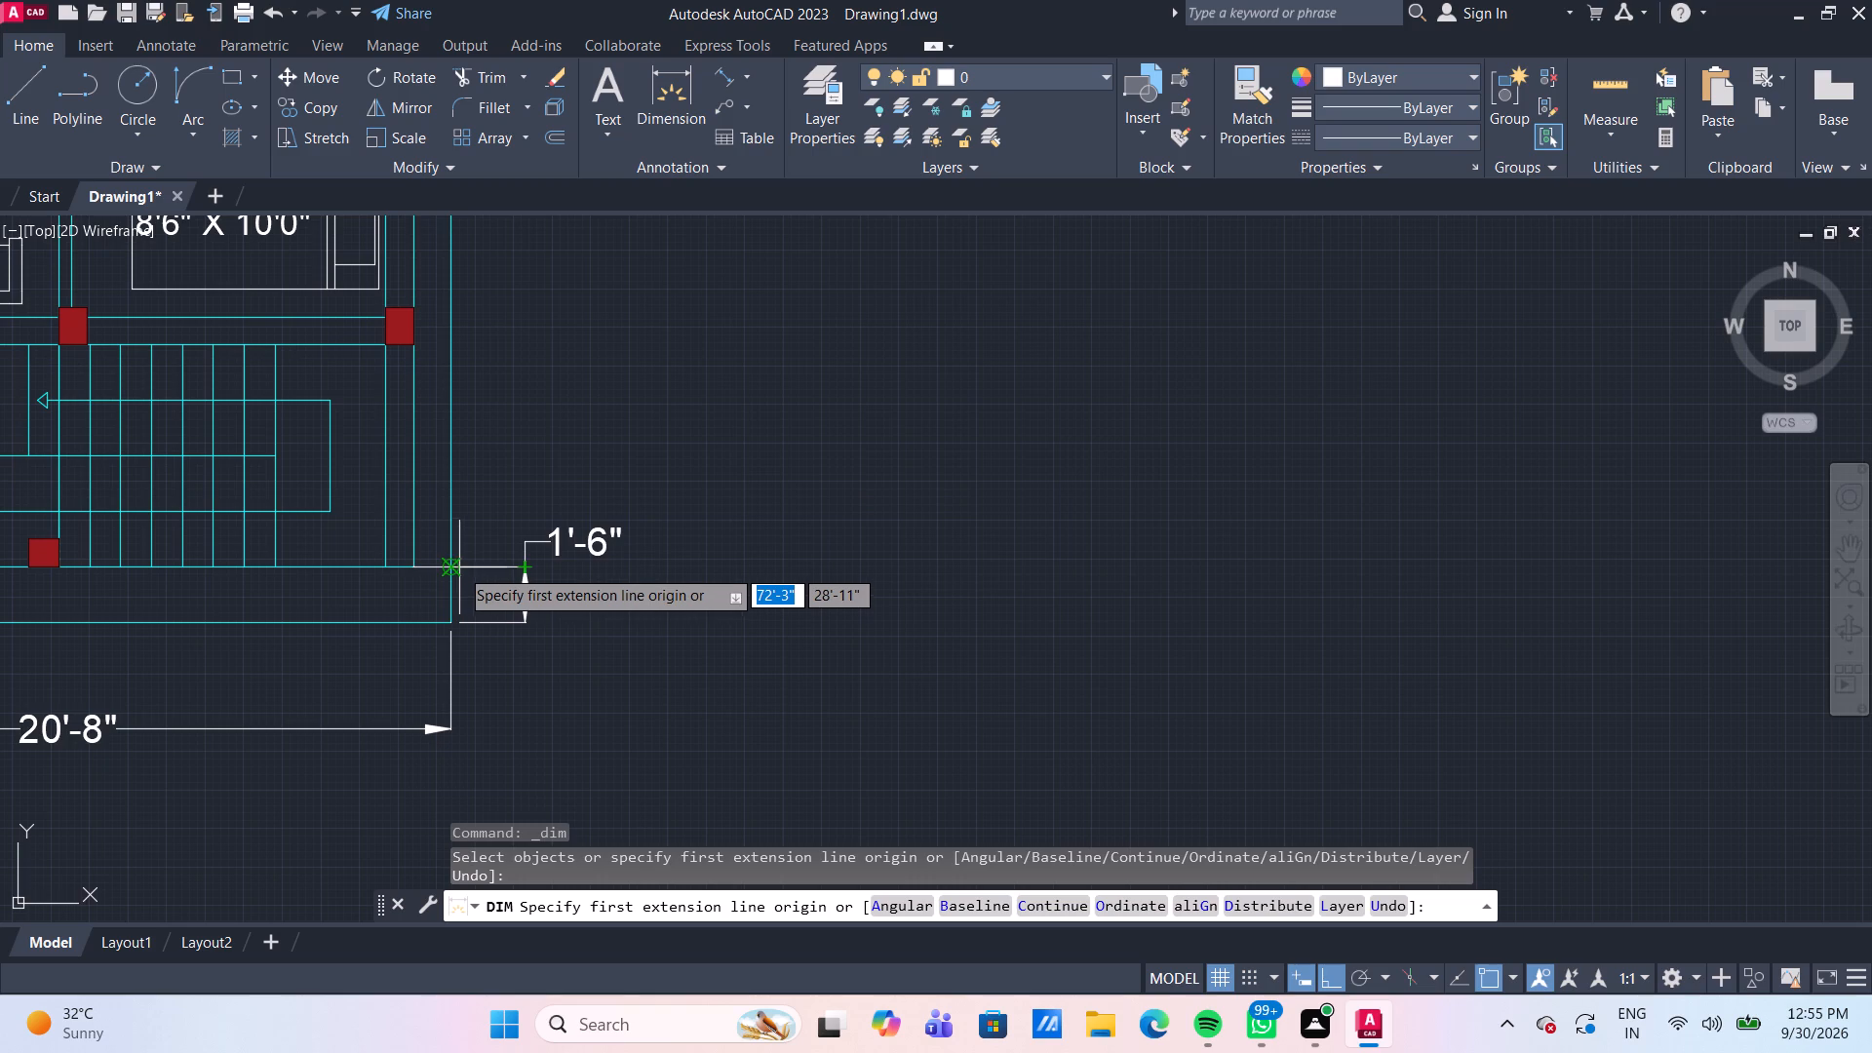
left_click(455, 566)
left_click(455, 621)
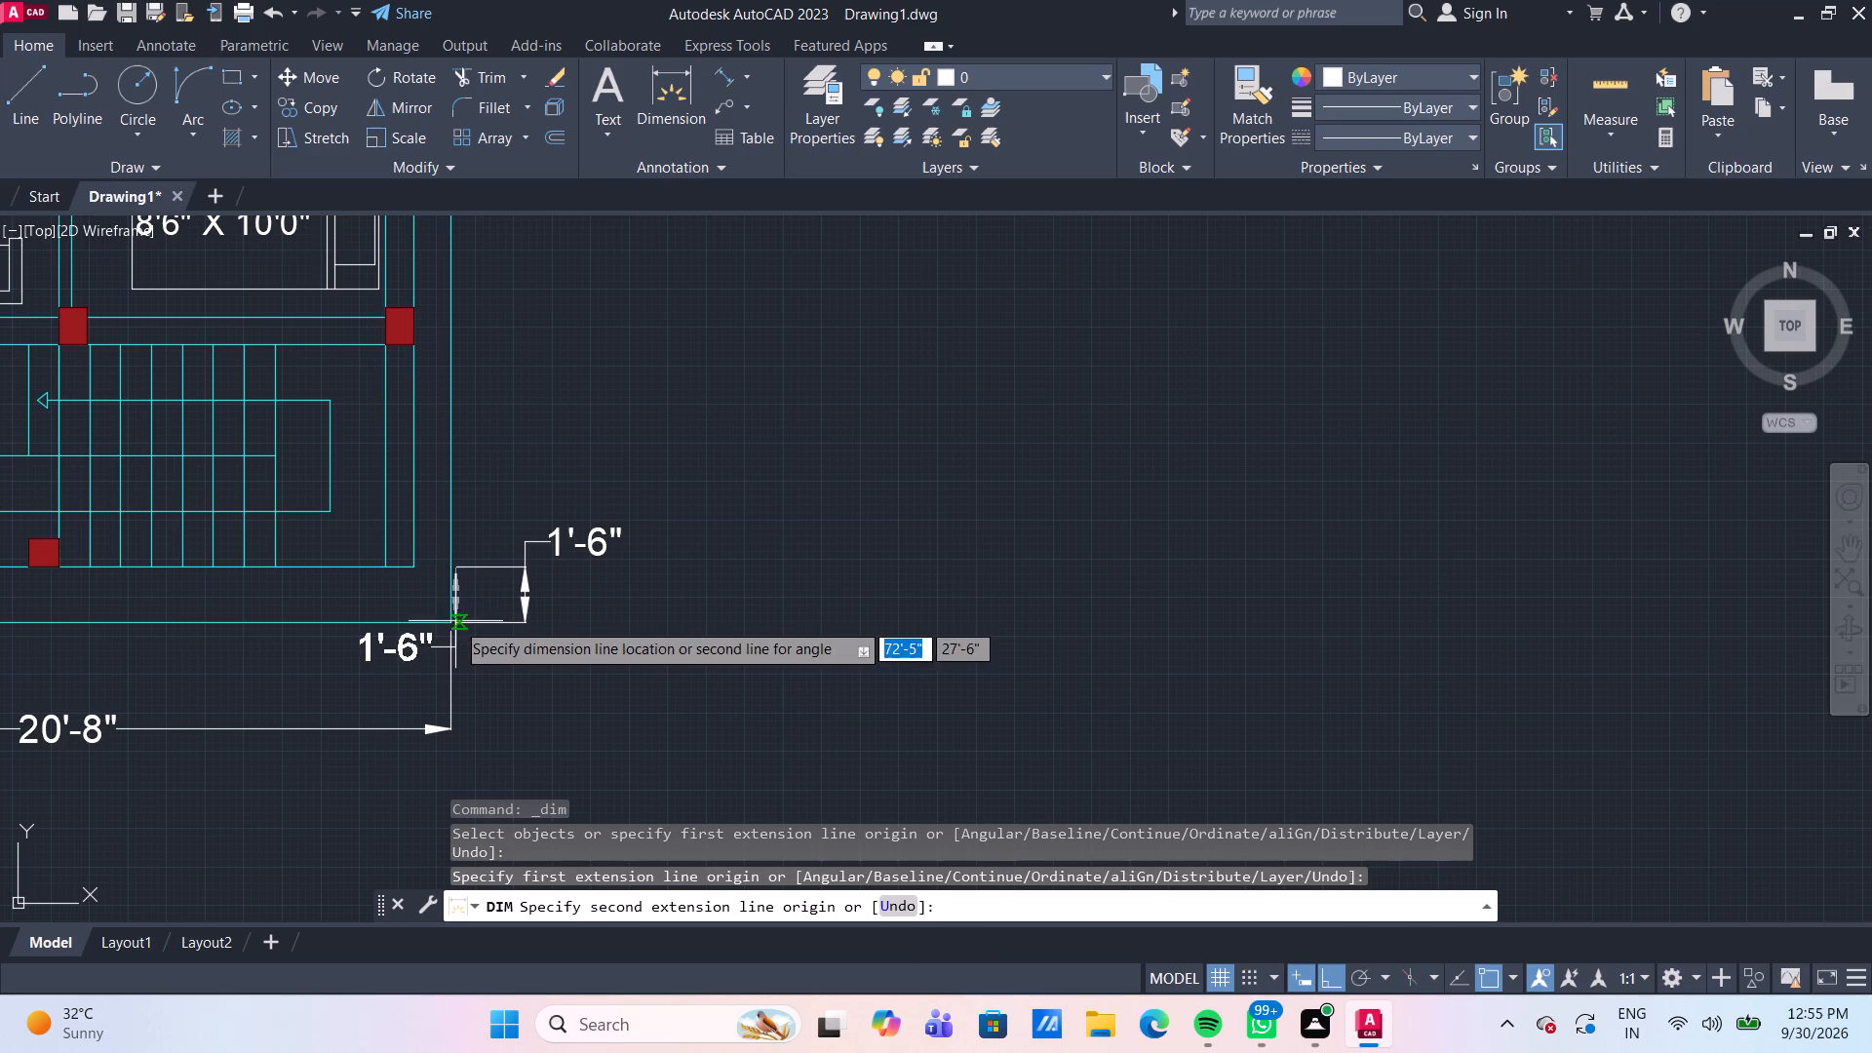
left_click(568, 650)
key("Escape")
left_click(609, 540)
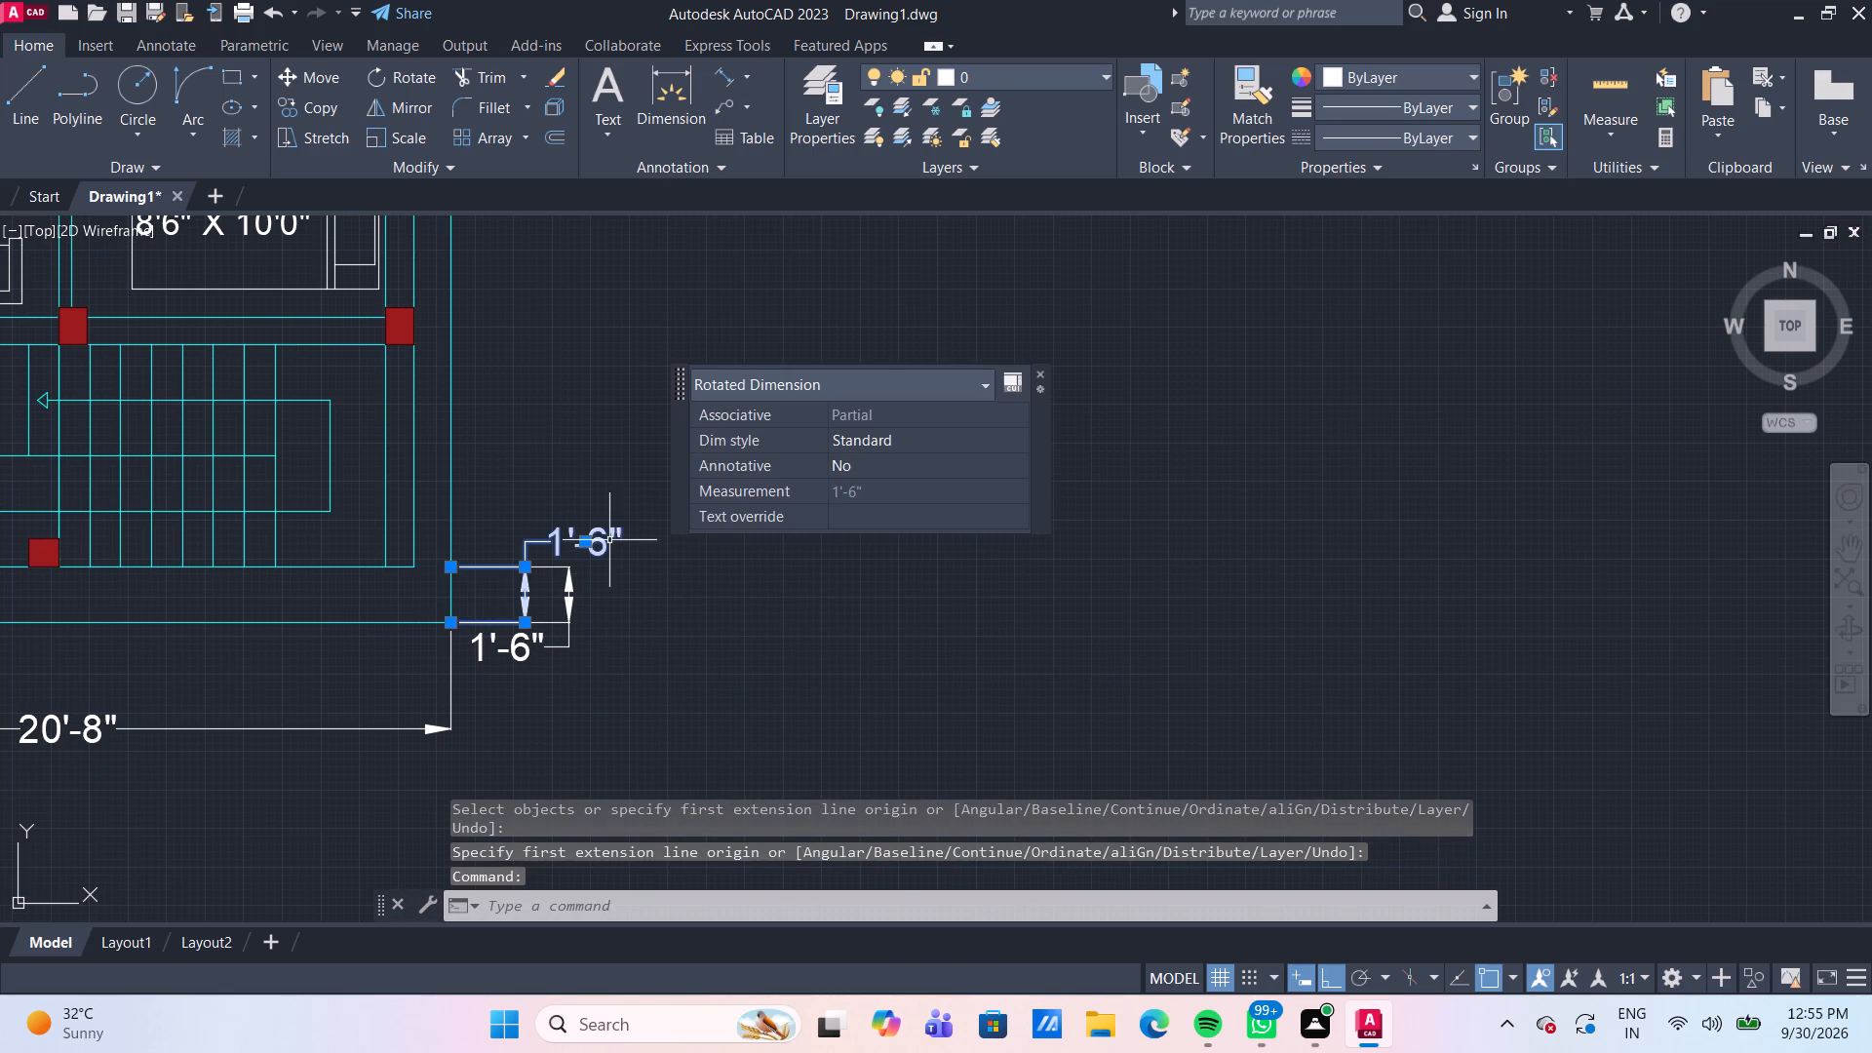
key("Delete")
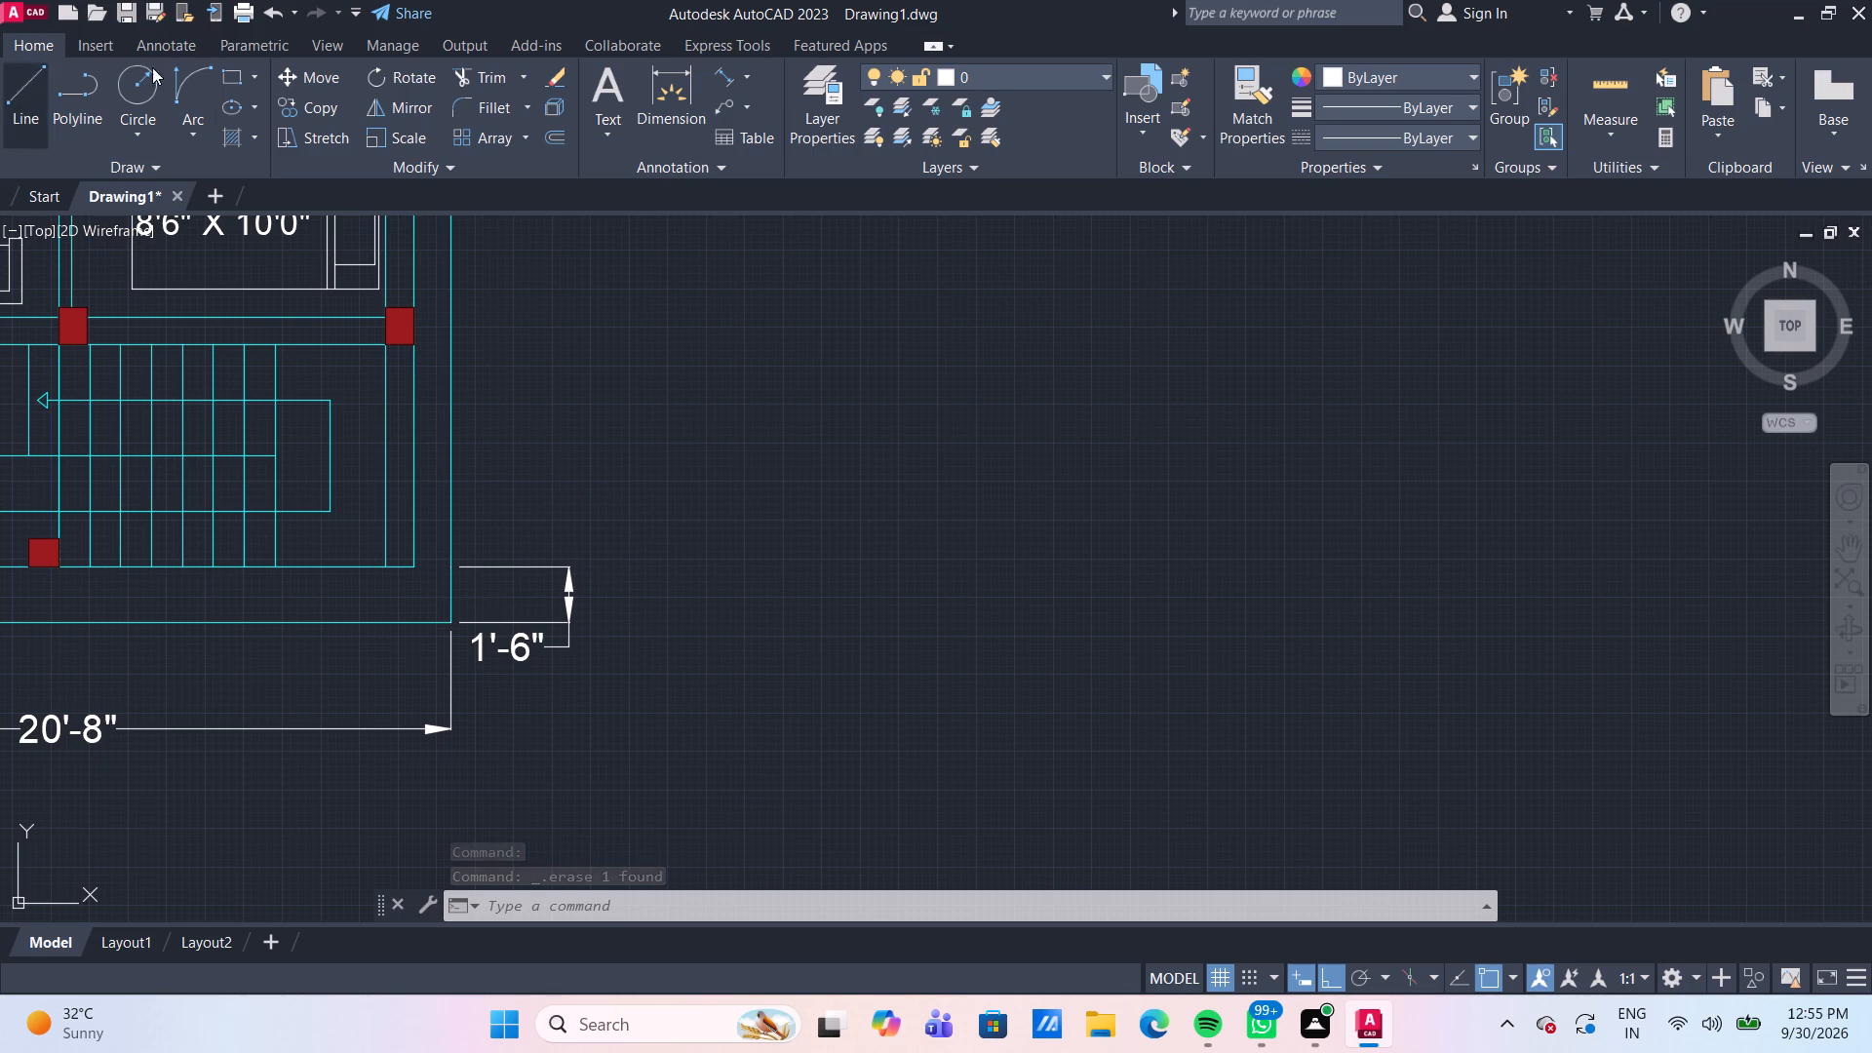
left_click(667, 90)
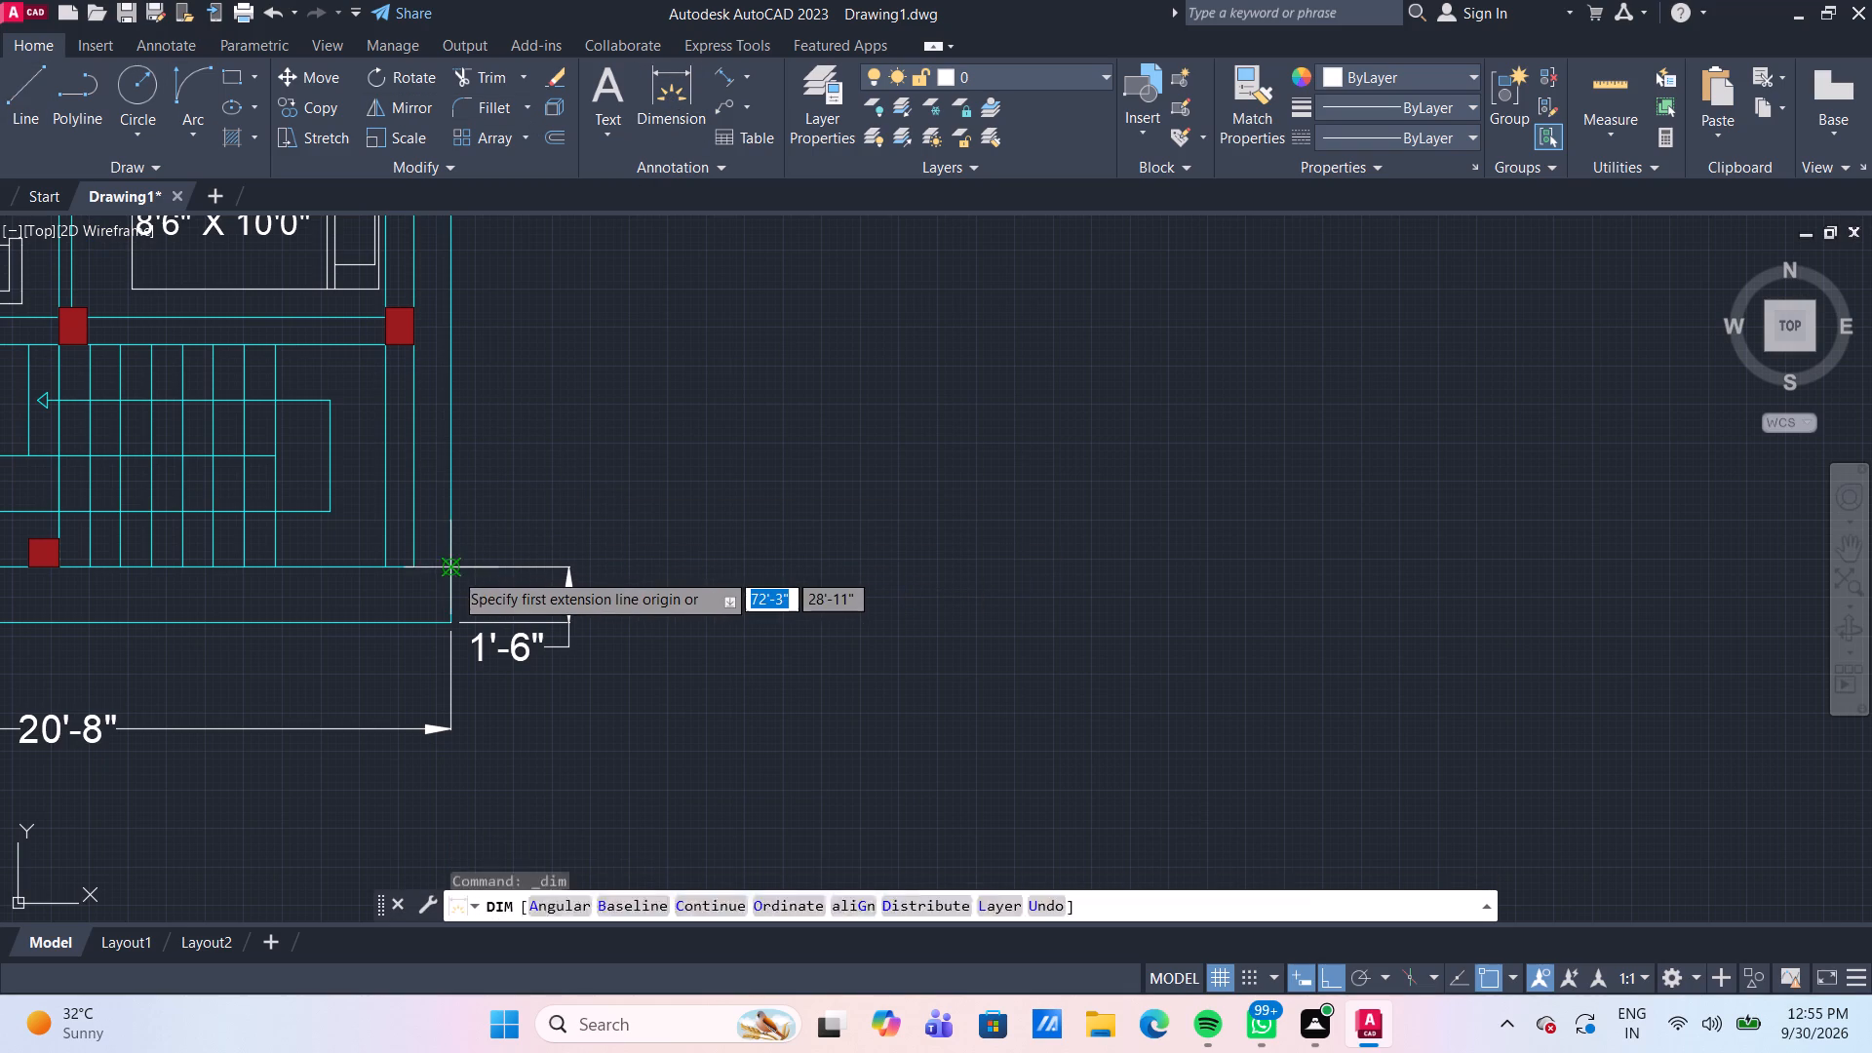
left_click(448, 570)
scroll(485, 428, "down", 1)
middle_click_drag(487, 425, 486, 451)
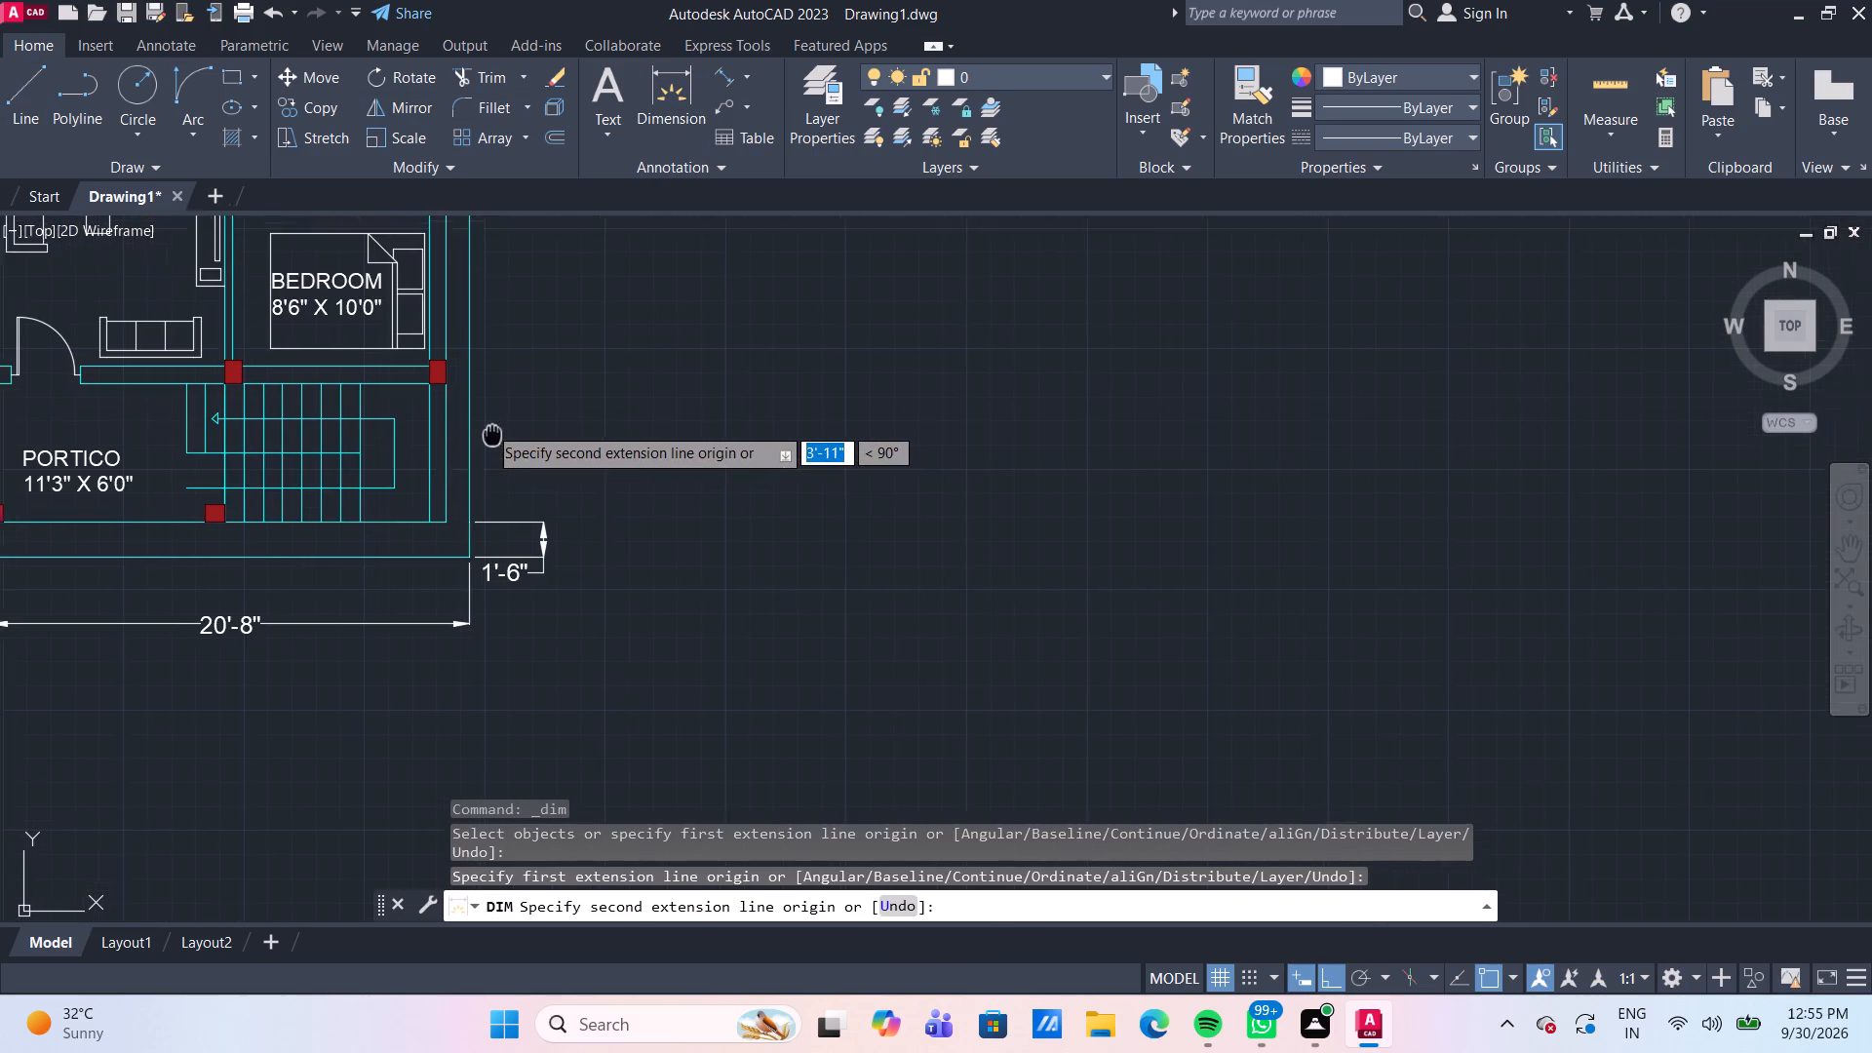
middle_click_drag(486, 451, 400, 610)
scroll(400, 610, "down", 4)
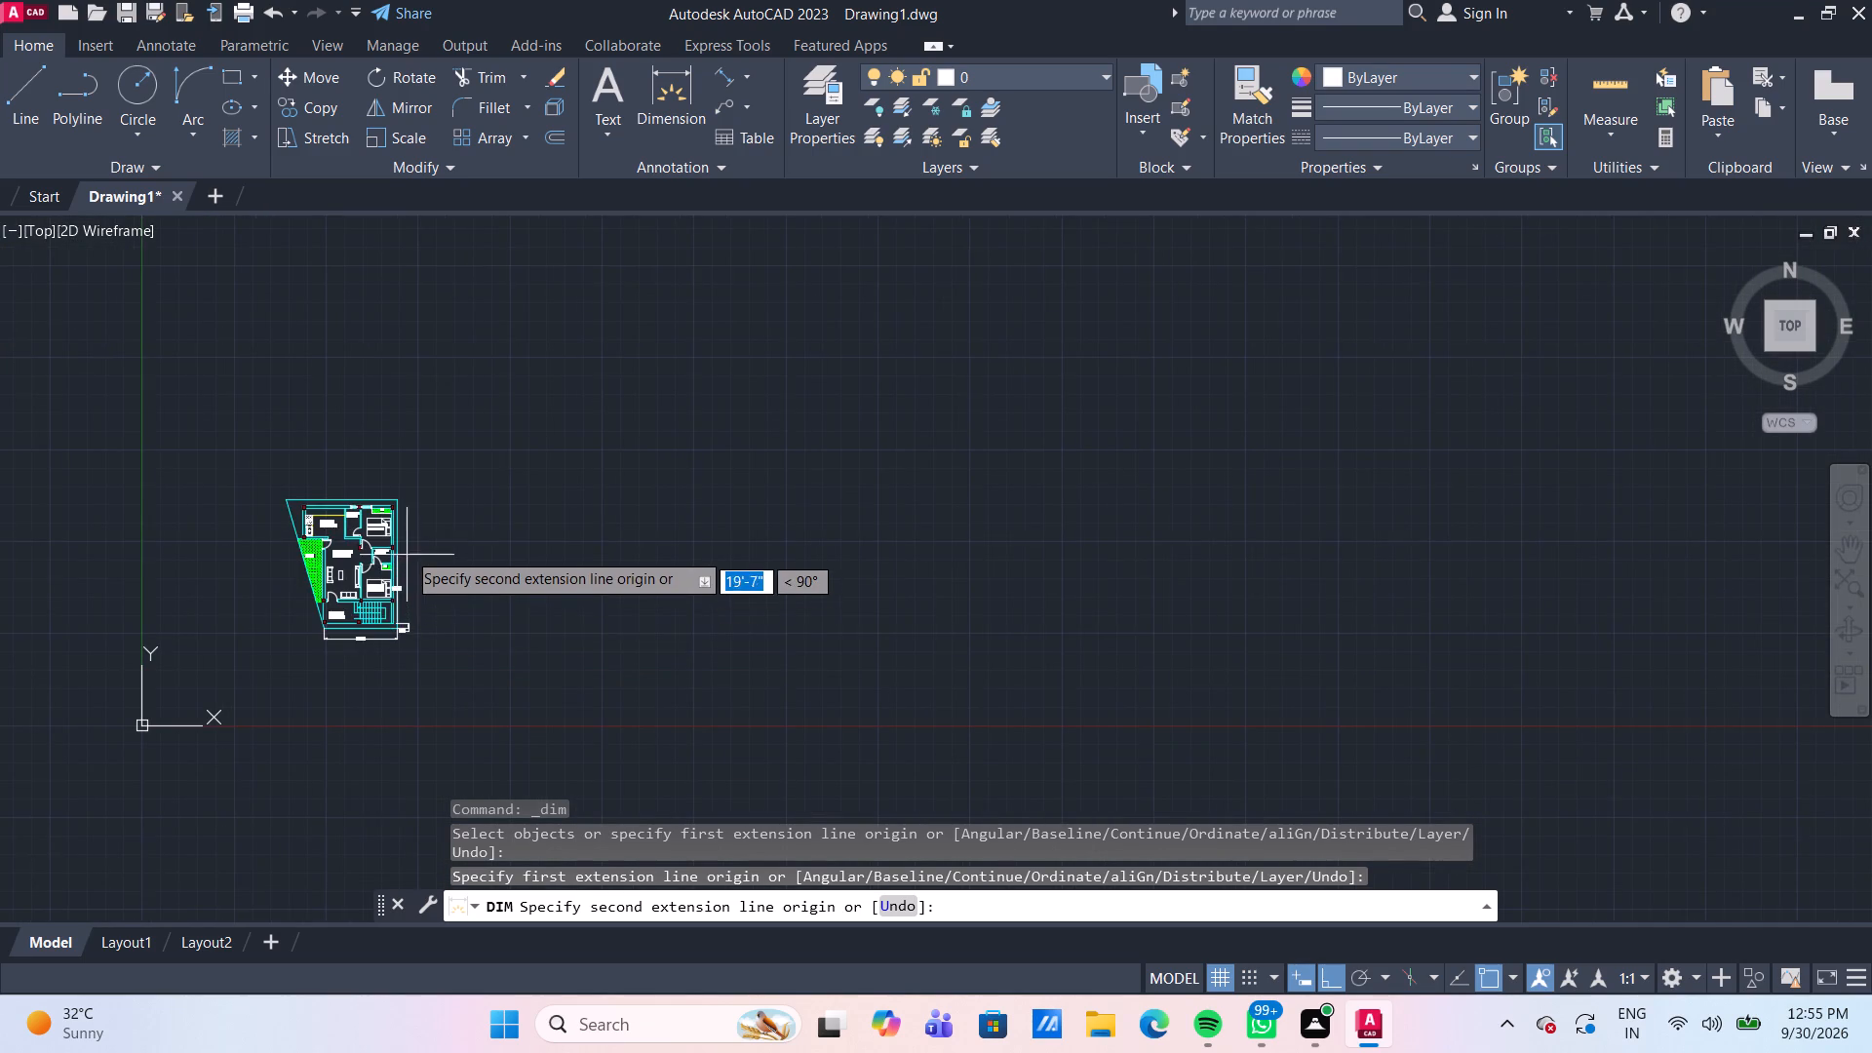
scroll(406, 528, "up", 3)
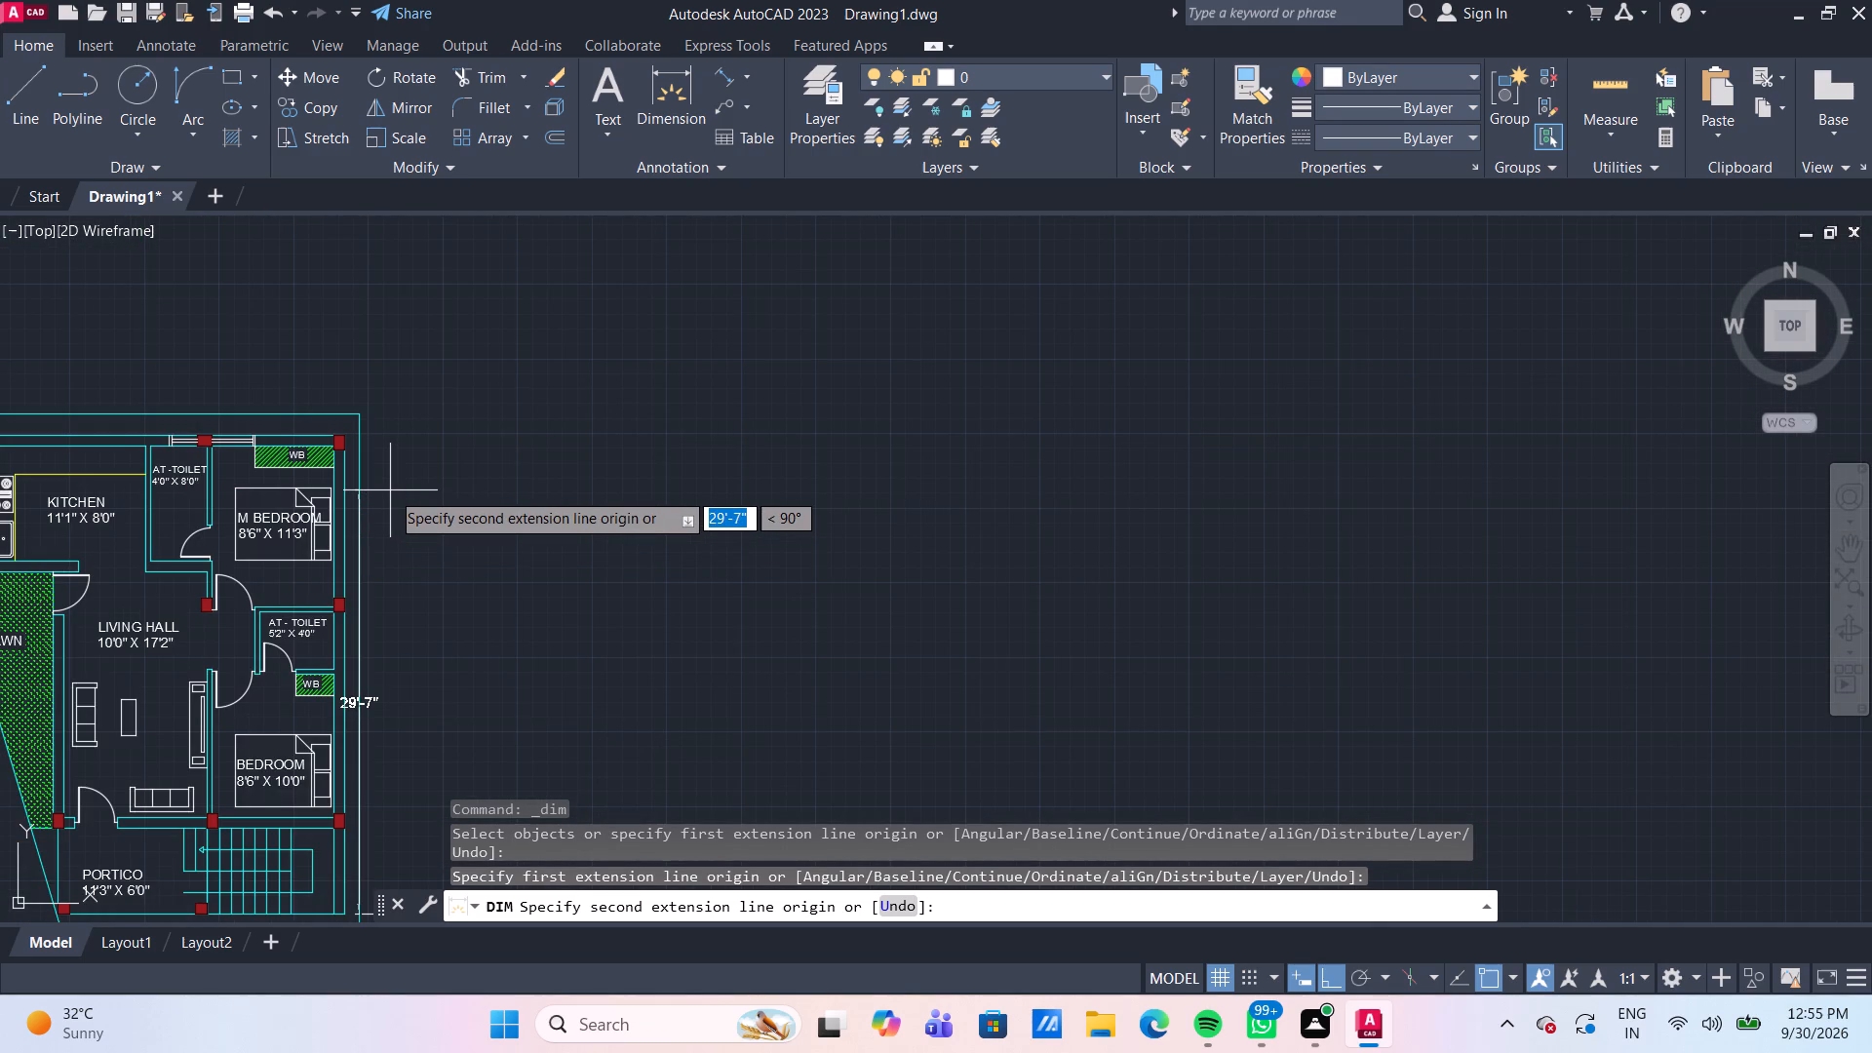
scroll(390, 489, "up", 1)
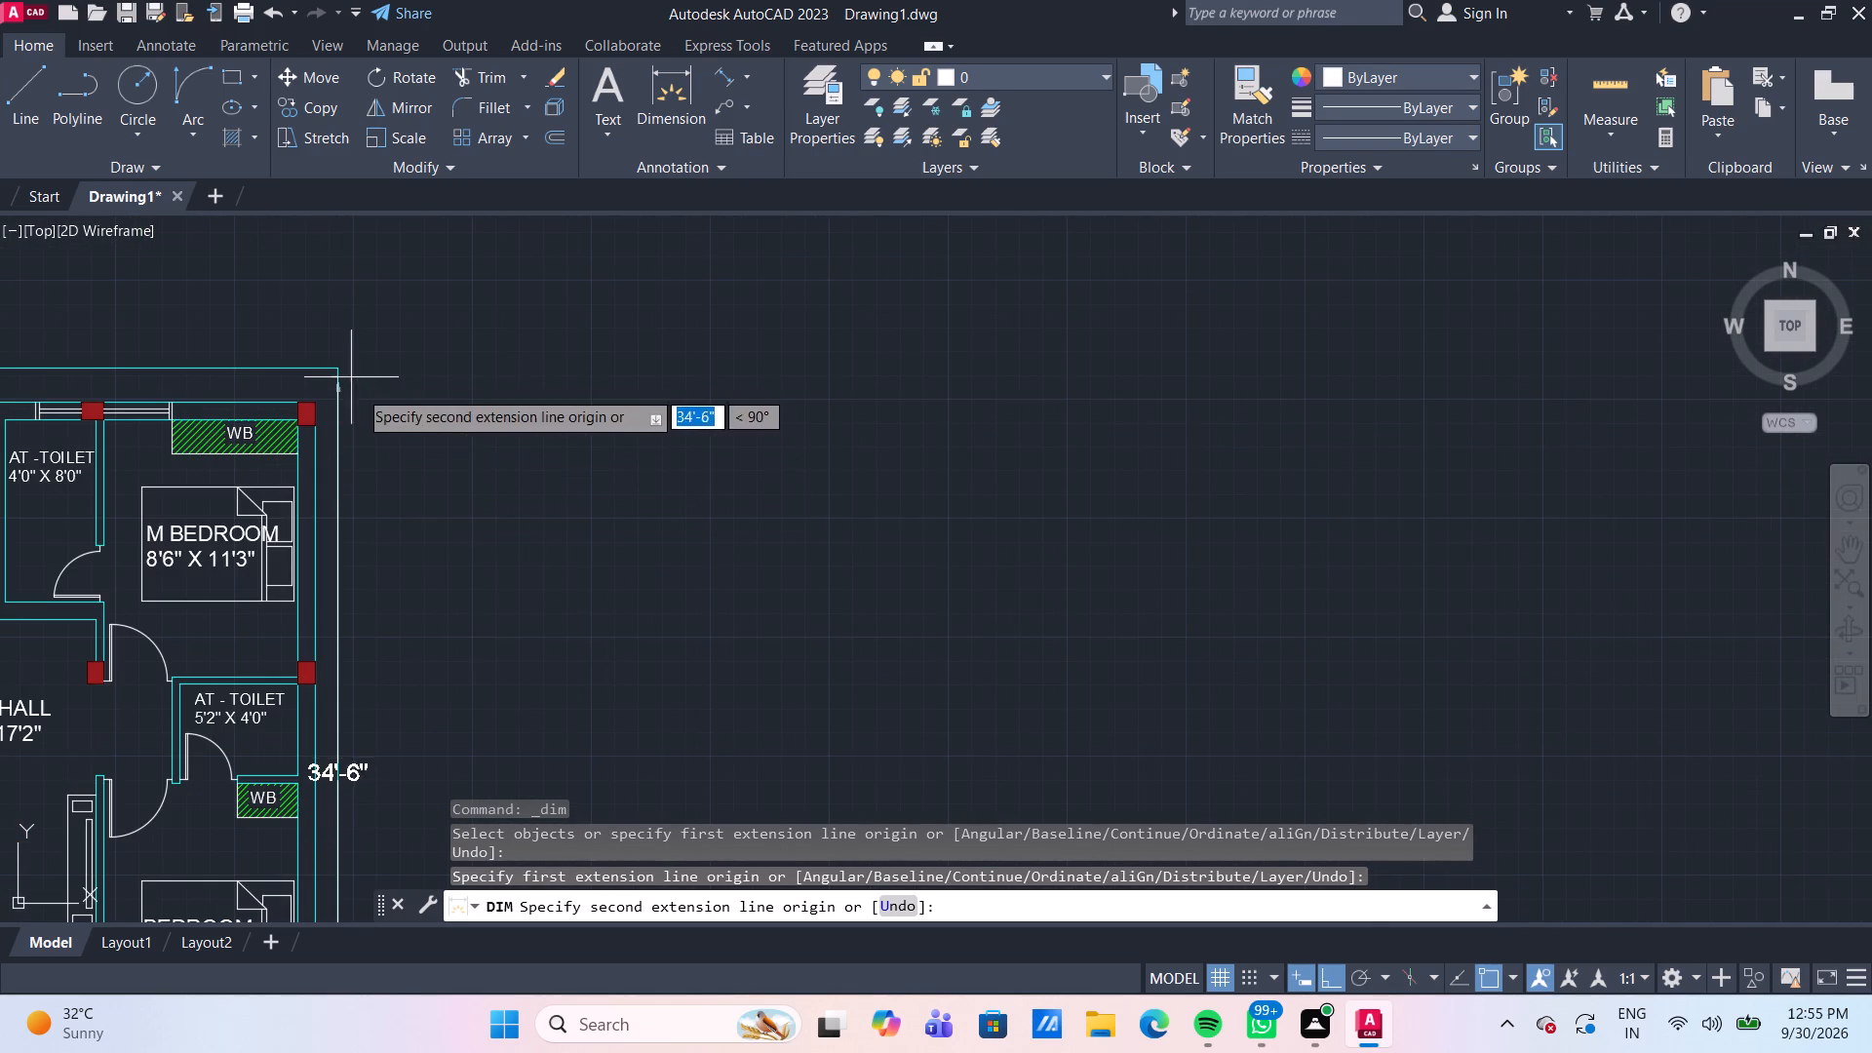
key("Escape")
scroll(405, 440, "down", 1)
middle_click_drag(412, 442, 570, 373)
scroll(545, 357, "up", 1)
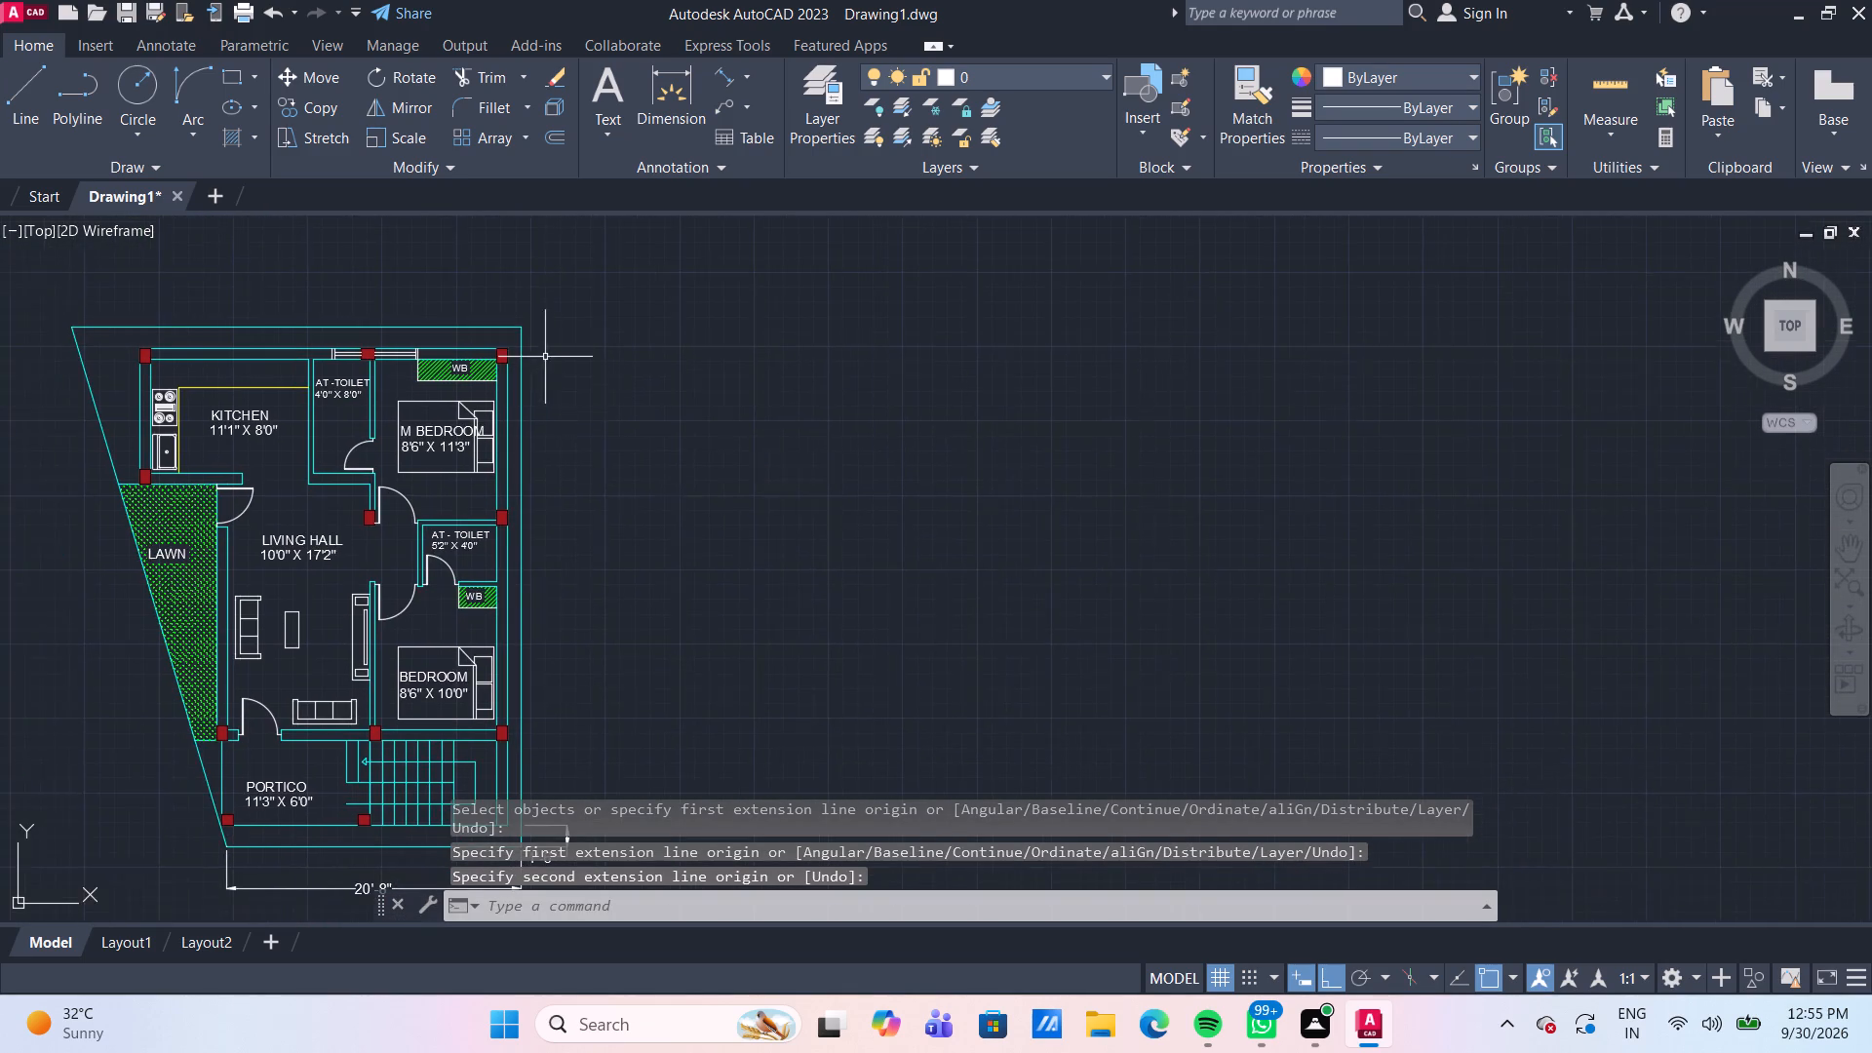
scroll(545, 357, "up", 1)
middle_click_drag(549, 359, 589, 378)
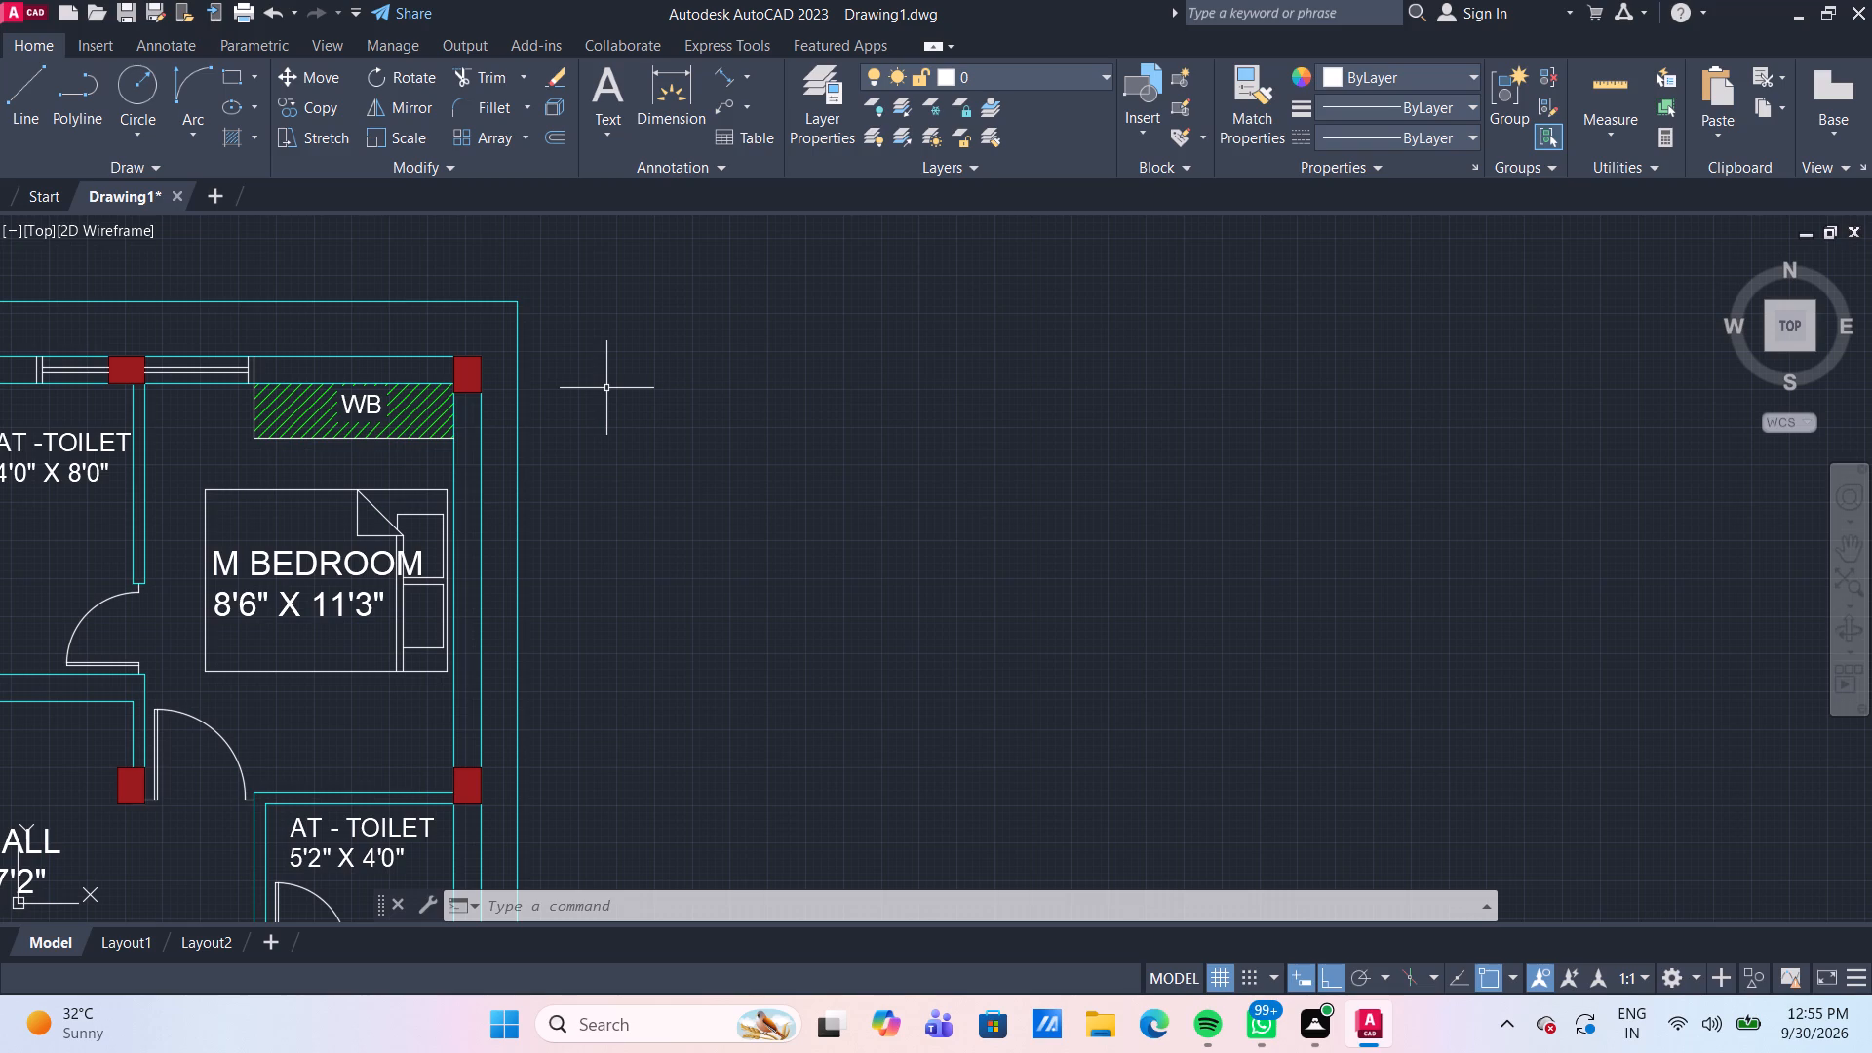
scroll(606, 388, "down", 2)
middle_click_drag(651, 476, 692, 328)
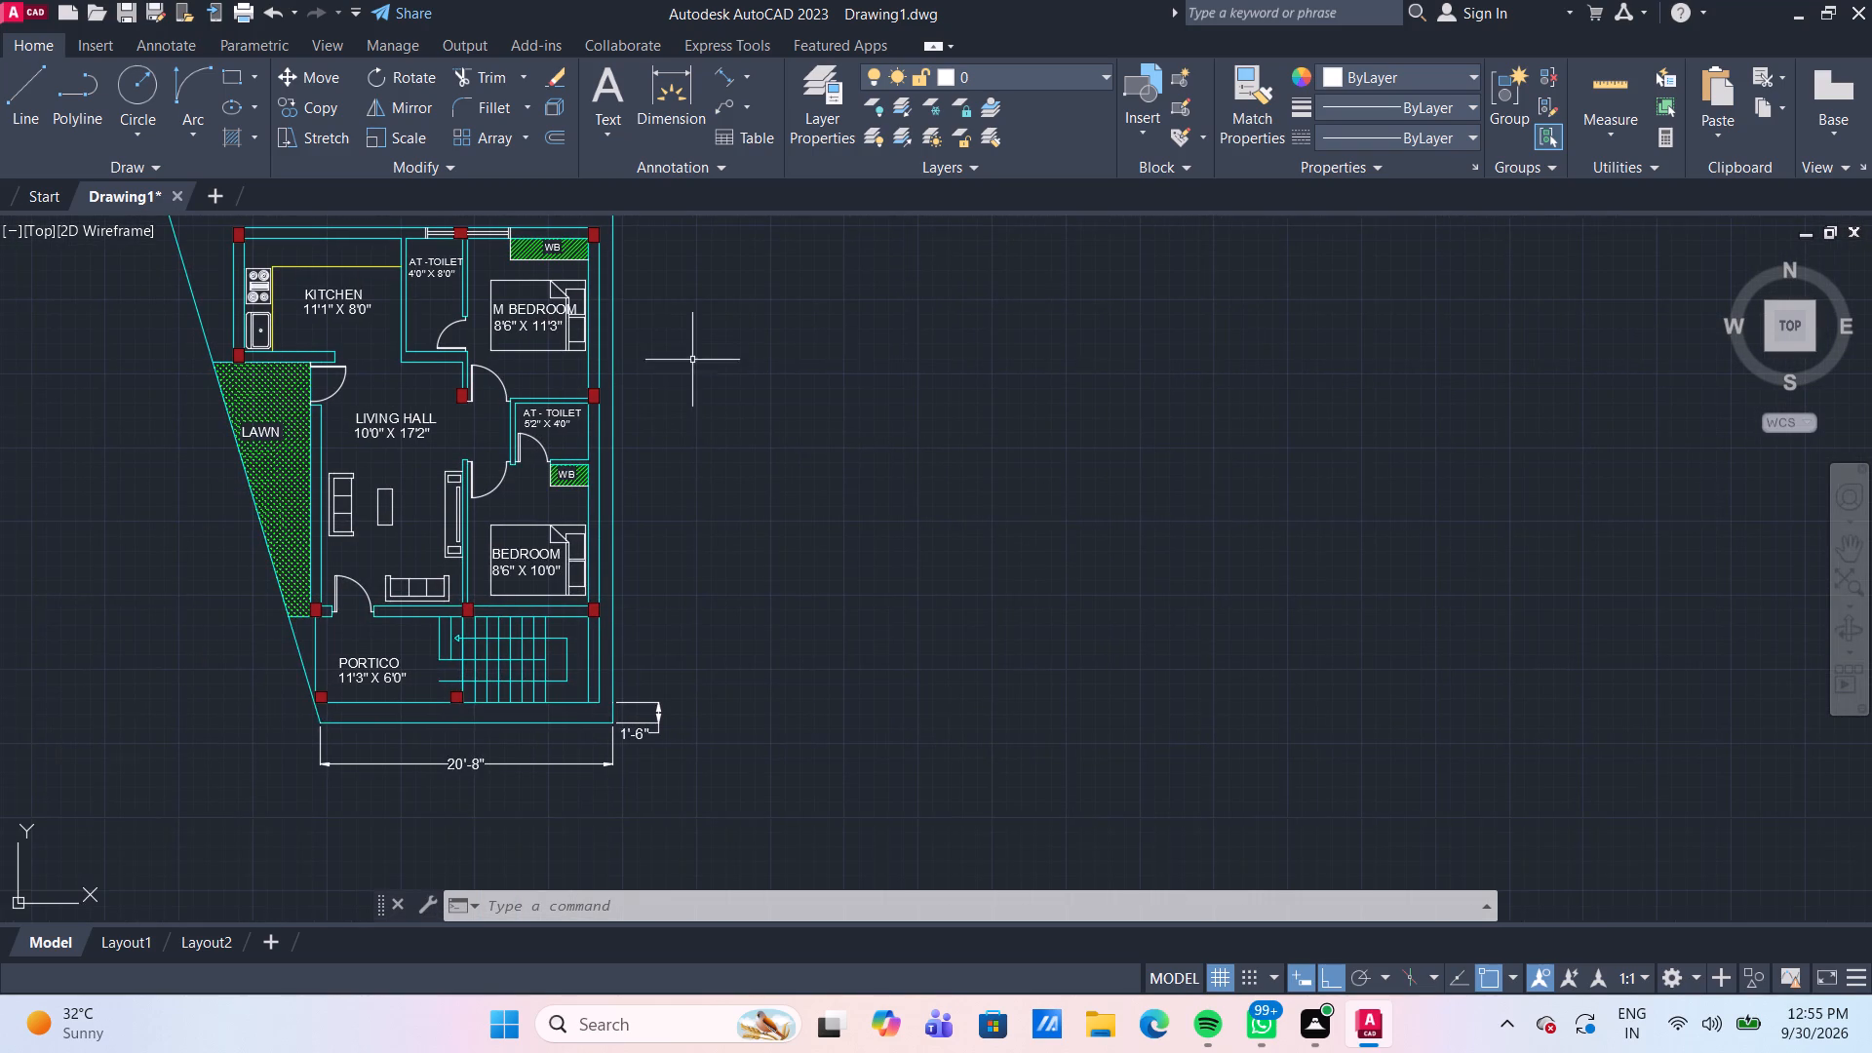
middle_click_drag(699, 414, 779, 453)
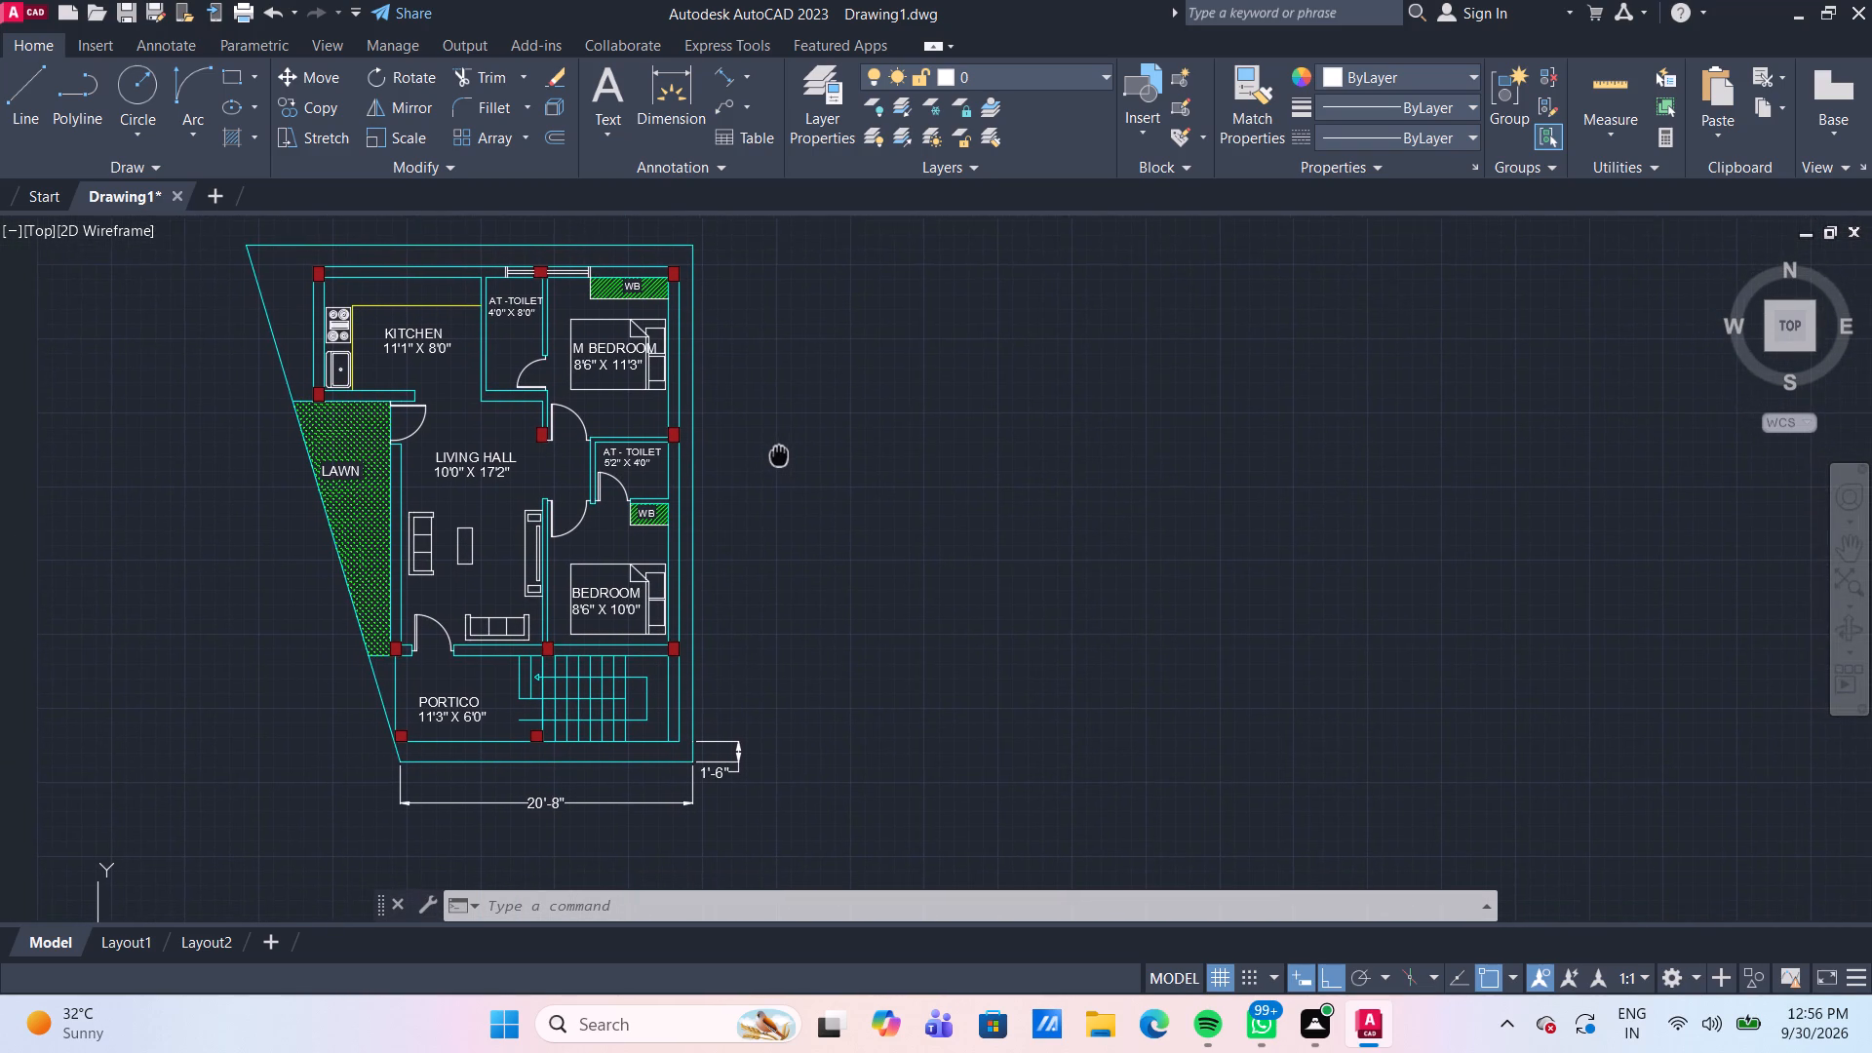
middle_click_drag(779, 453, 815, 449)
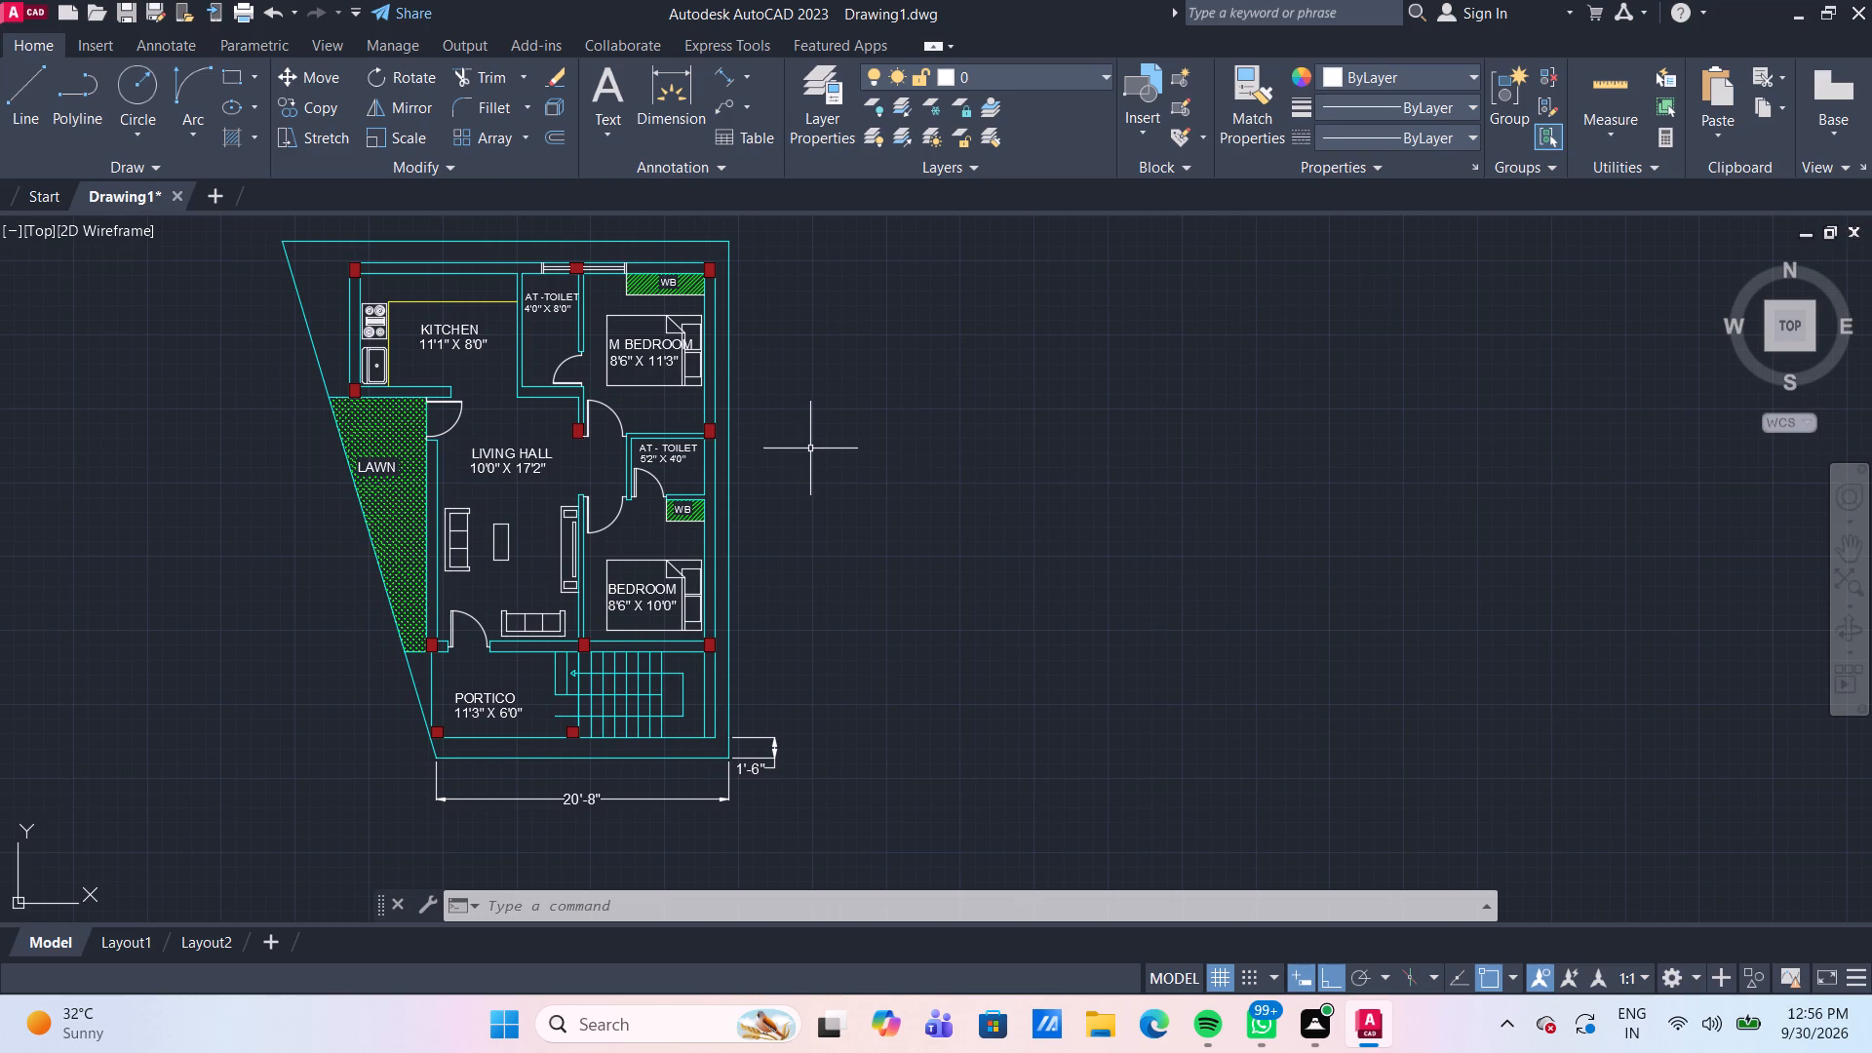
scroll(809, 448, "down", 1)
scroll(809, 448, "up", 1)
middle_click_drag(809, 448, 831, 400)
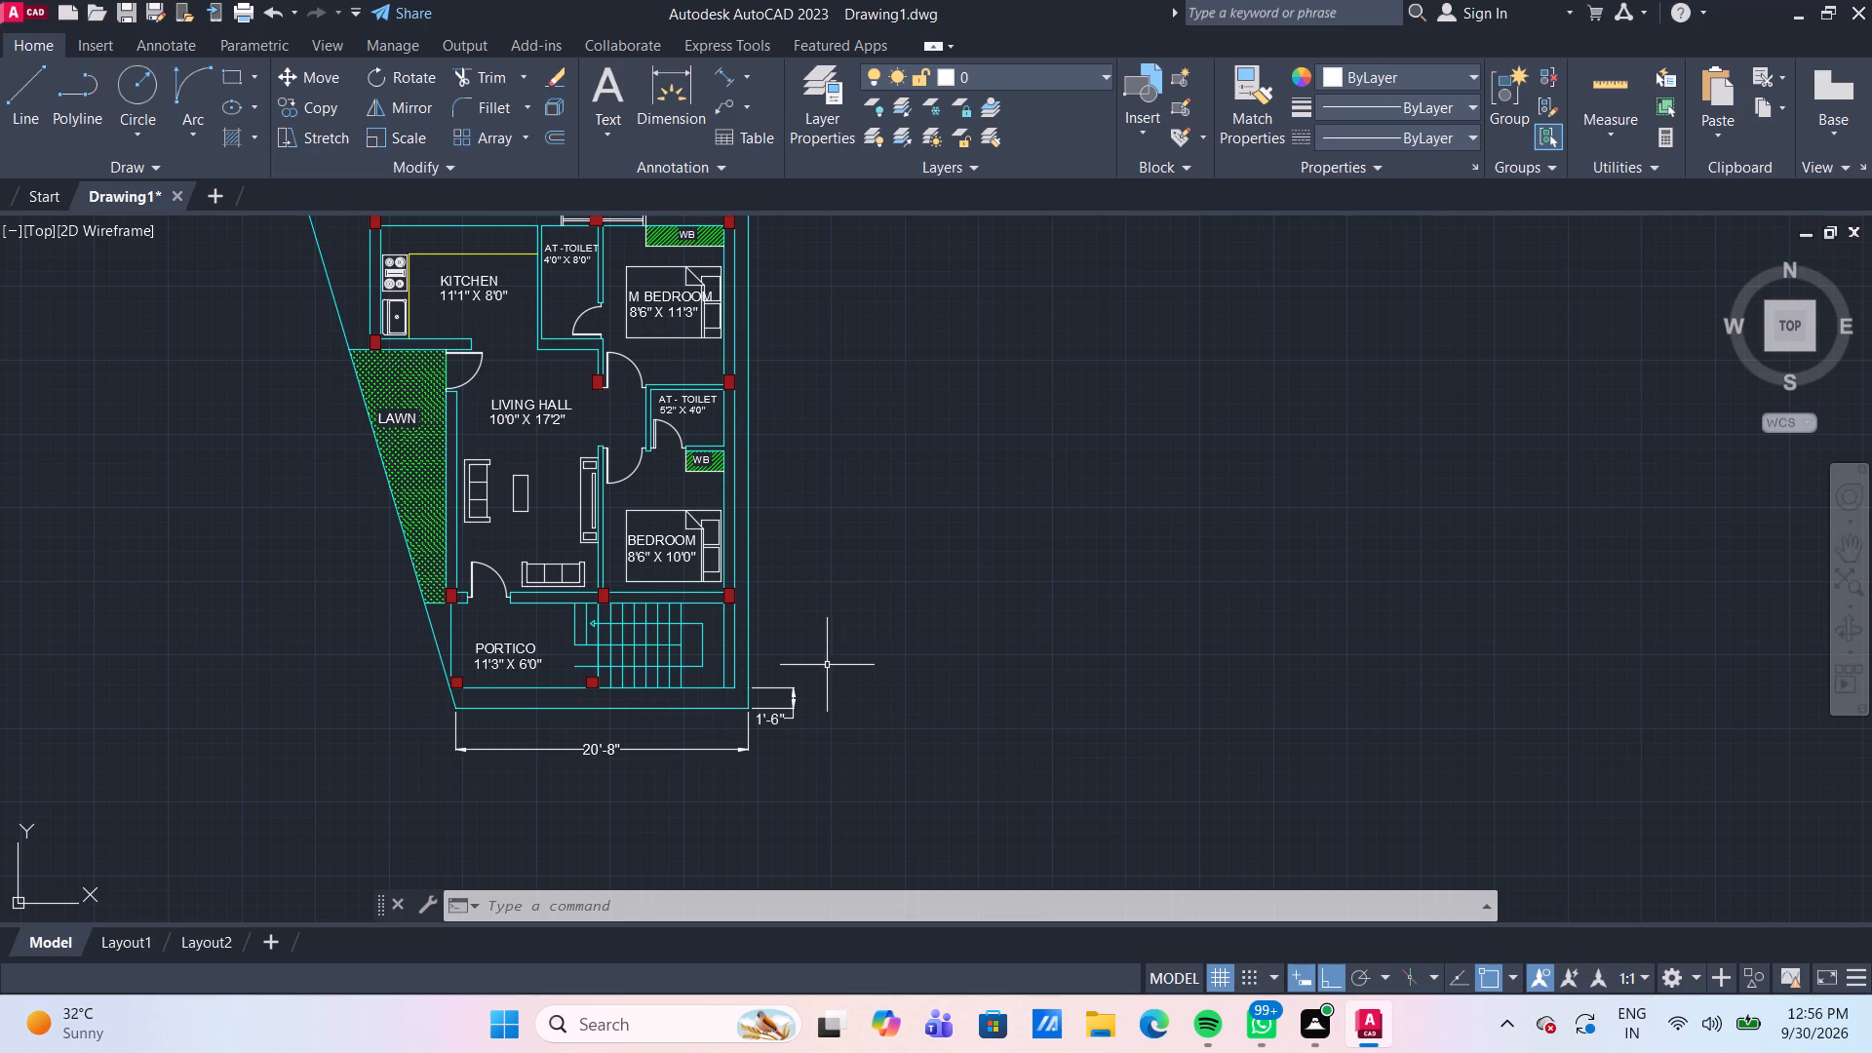
Dimension the gap between the plot's top boundary and the house's upper outer wall line, placing it just outside the right boundary.
middle_click_drag(936, 359, 868, 534)
scroll(753, 415, "up", 1)
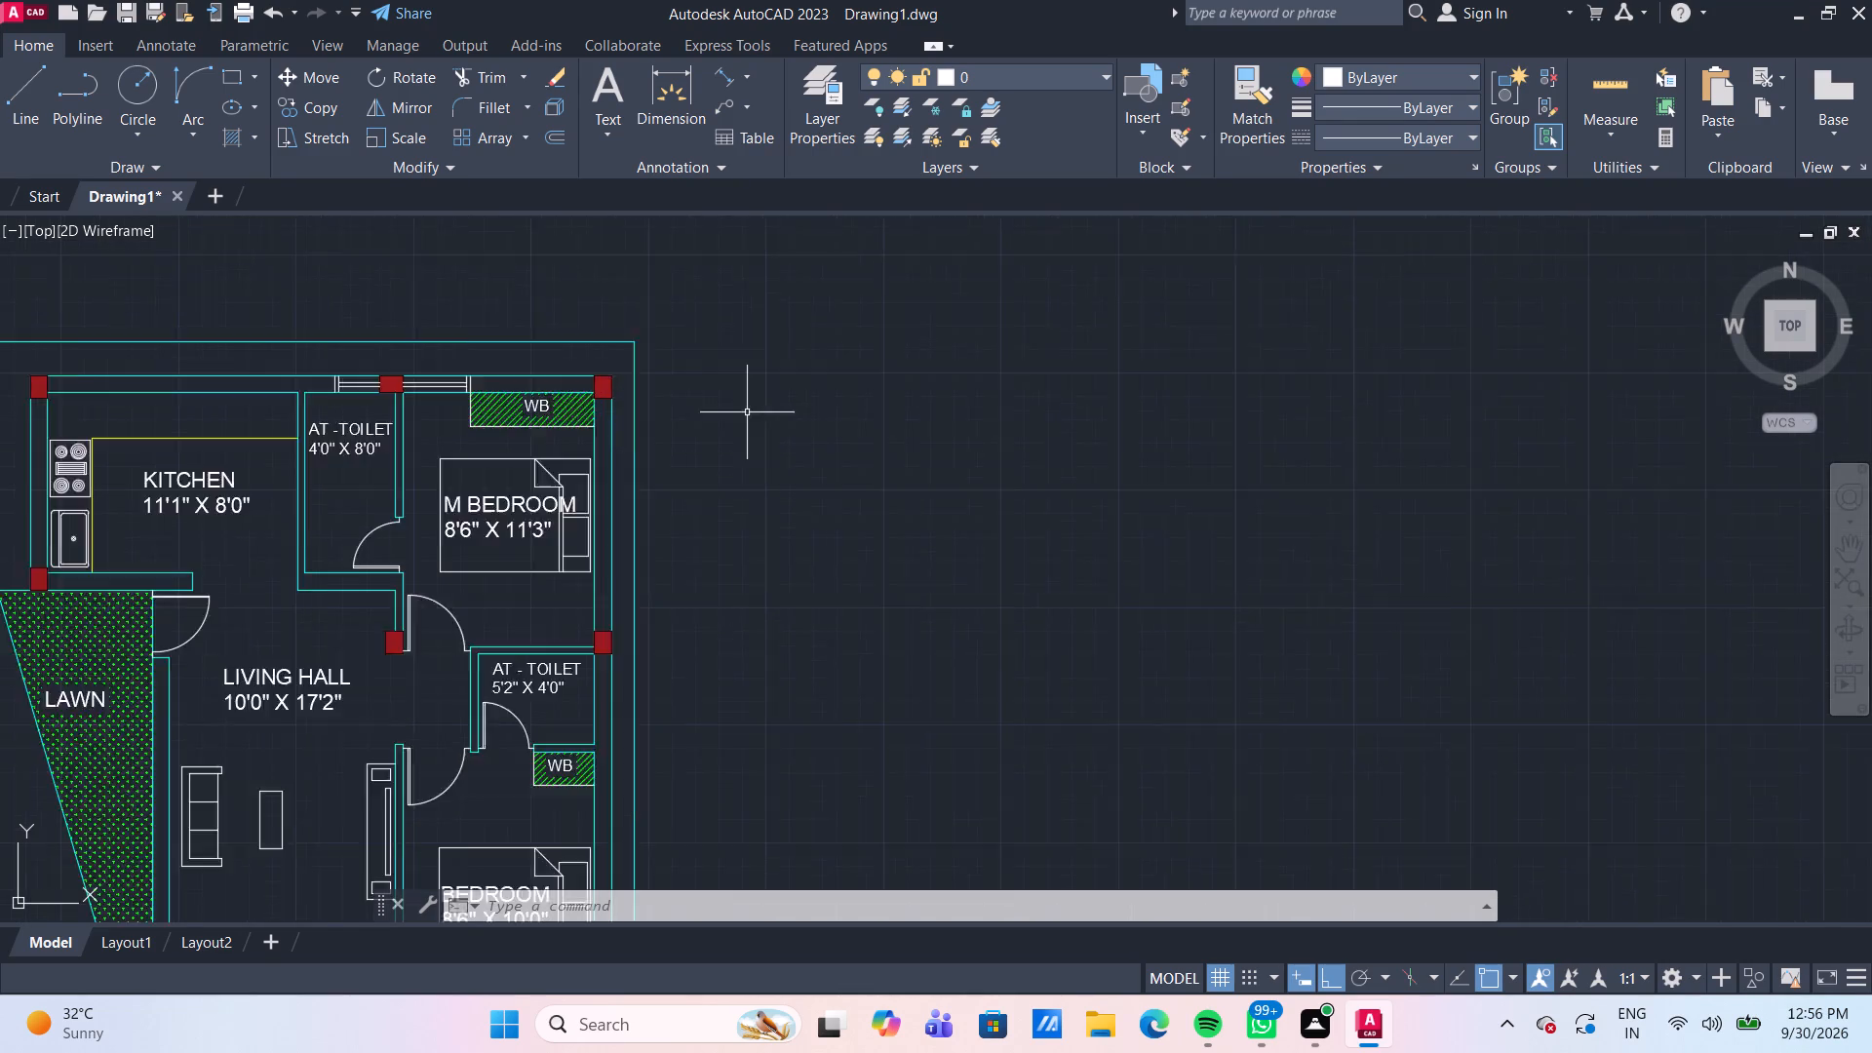
scroll(747, 412, "up", 1)
middle_click_drag(749, 411, 776, 425)
left_click(660, 80)
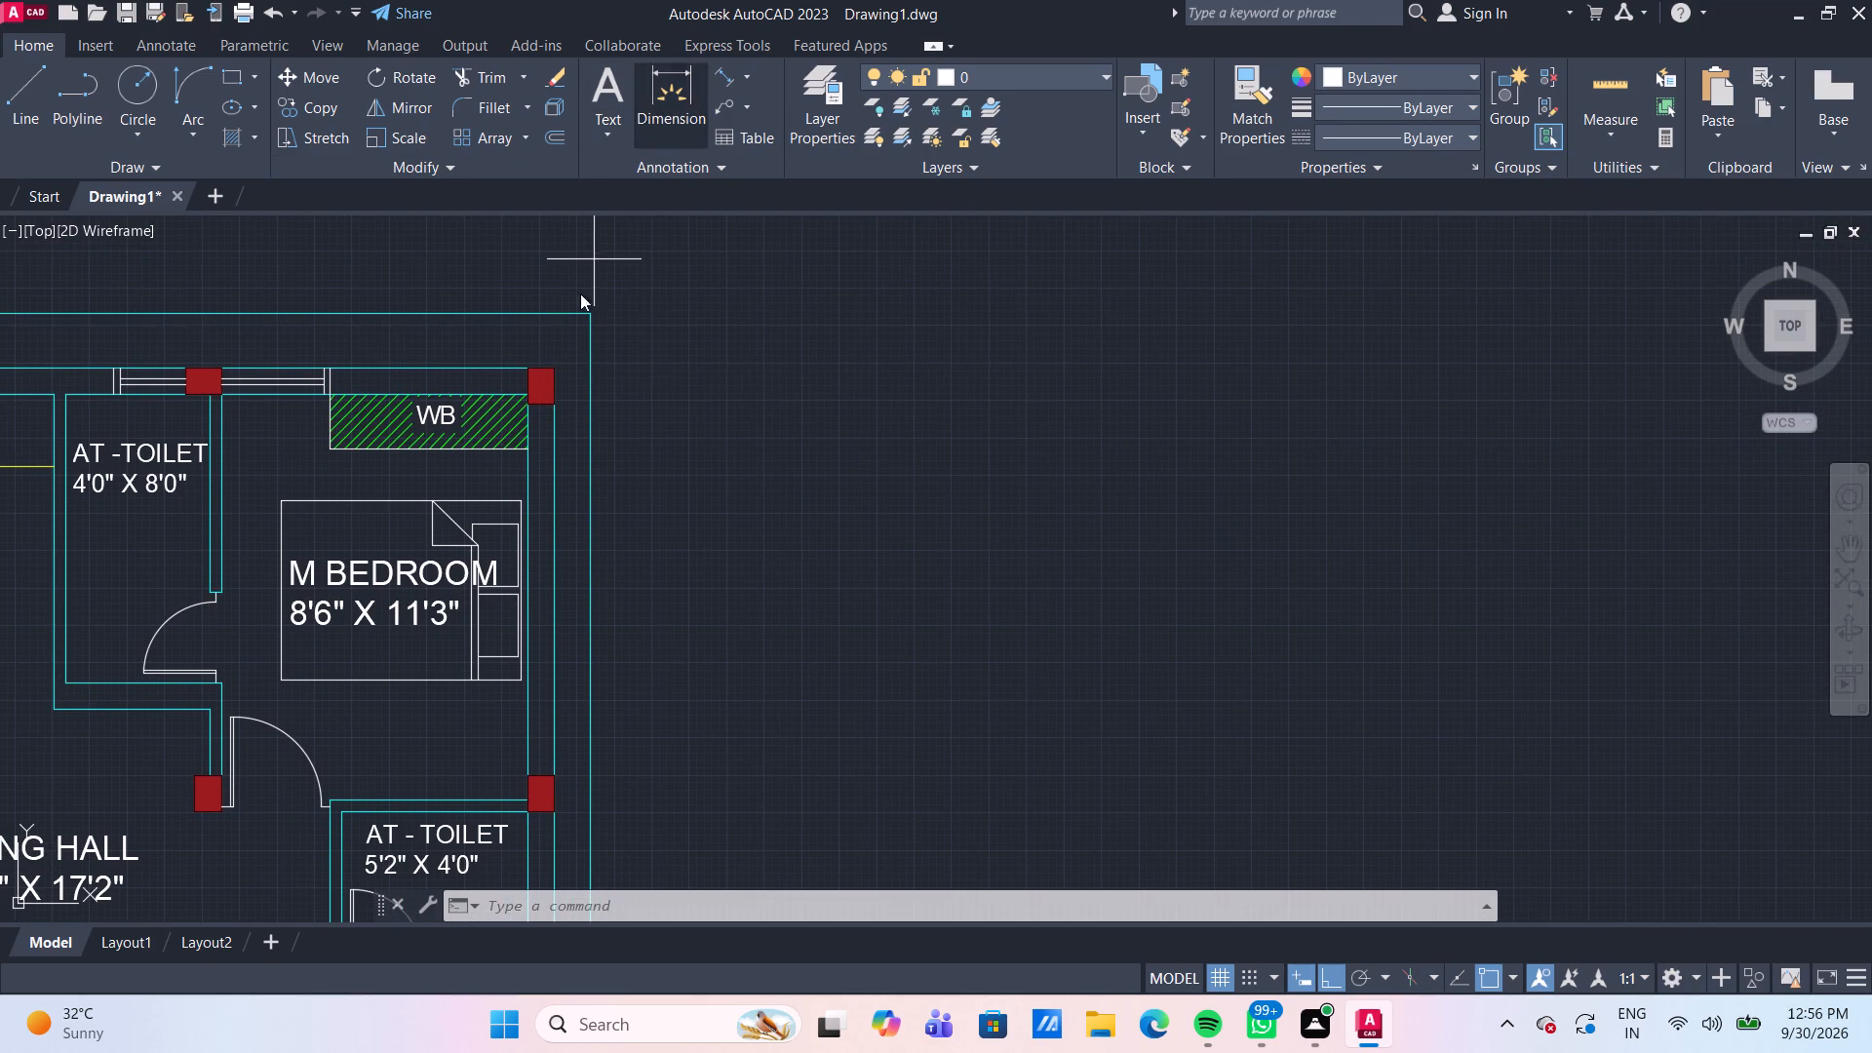
scroll(550, 349, "up", 2)
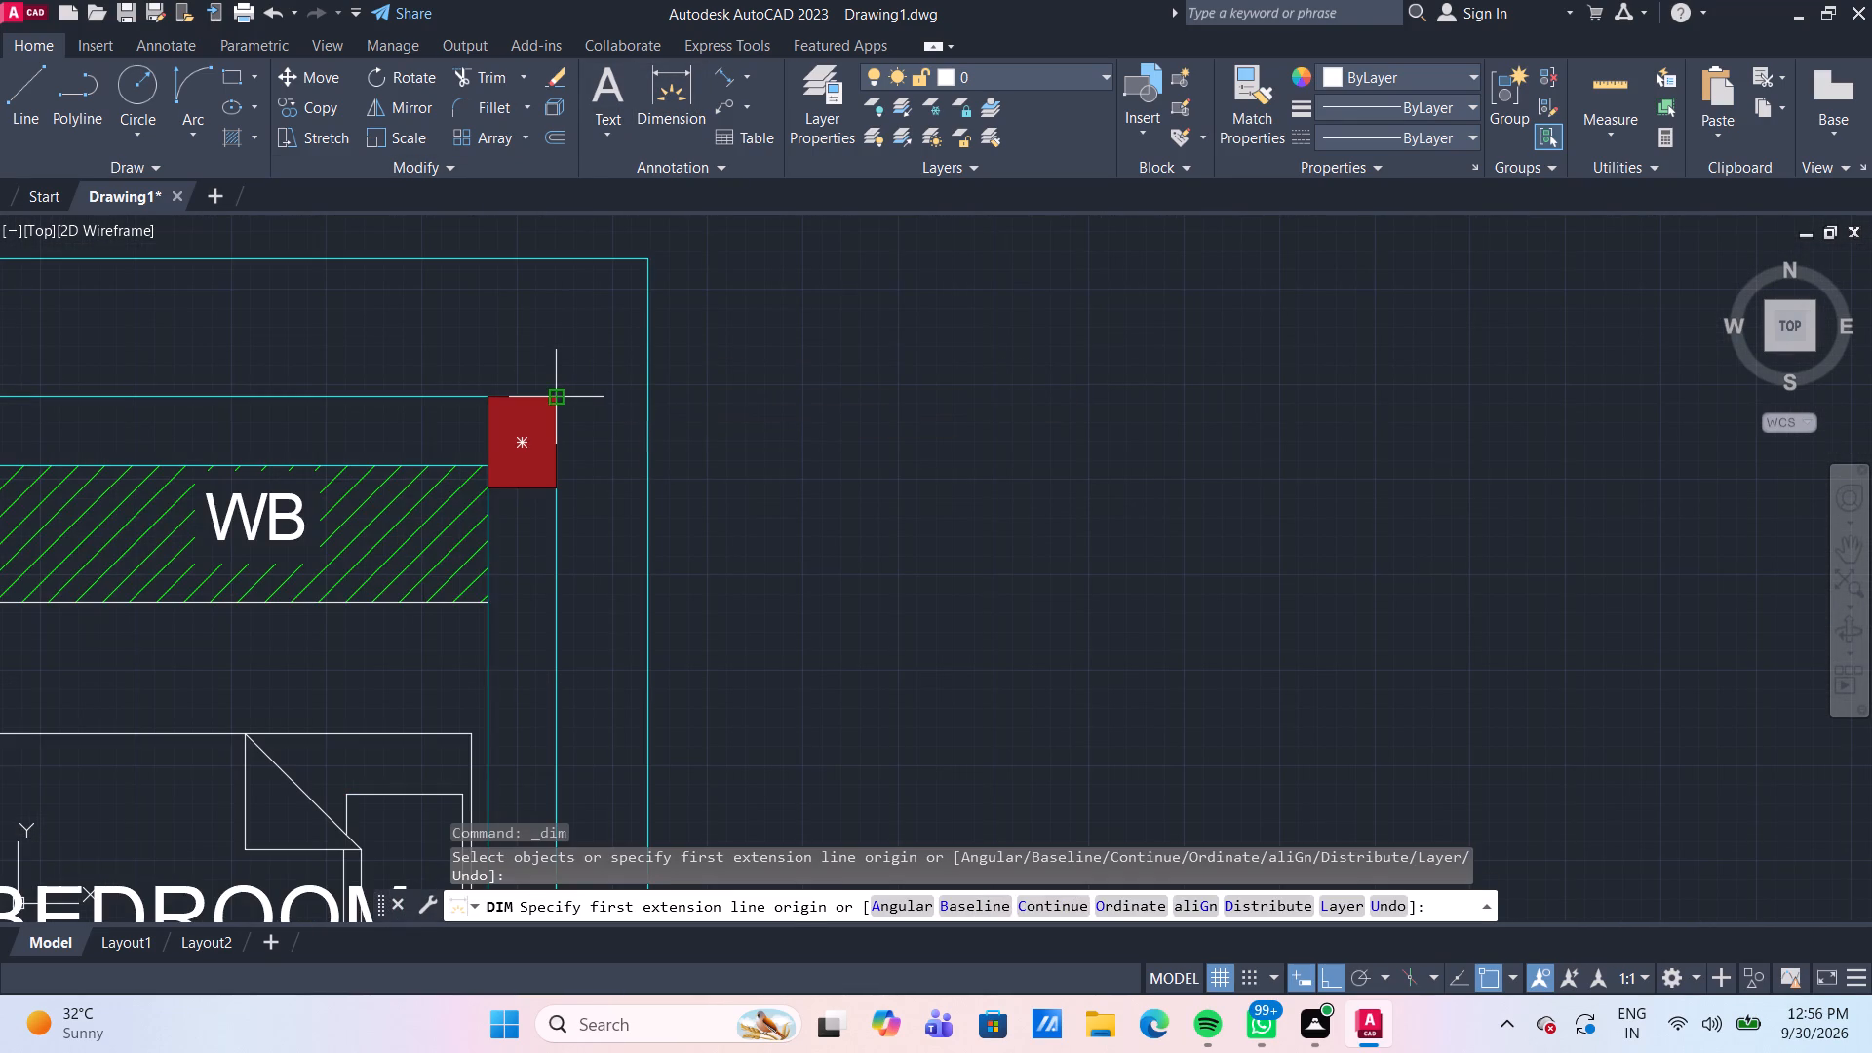
left_click(647, 401)
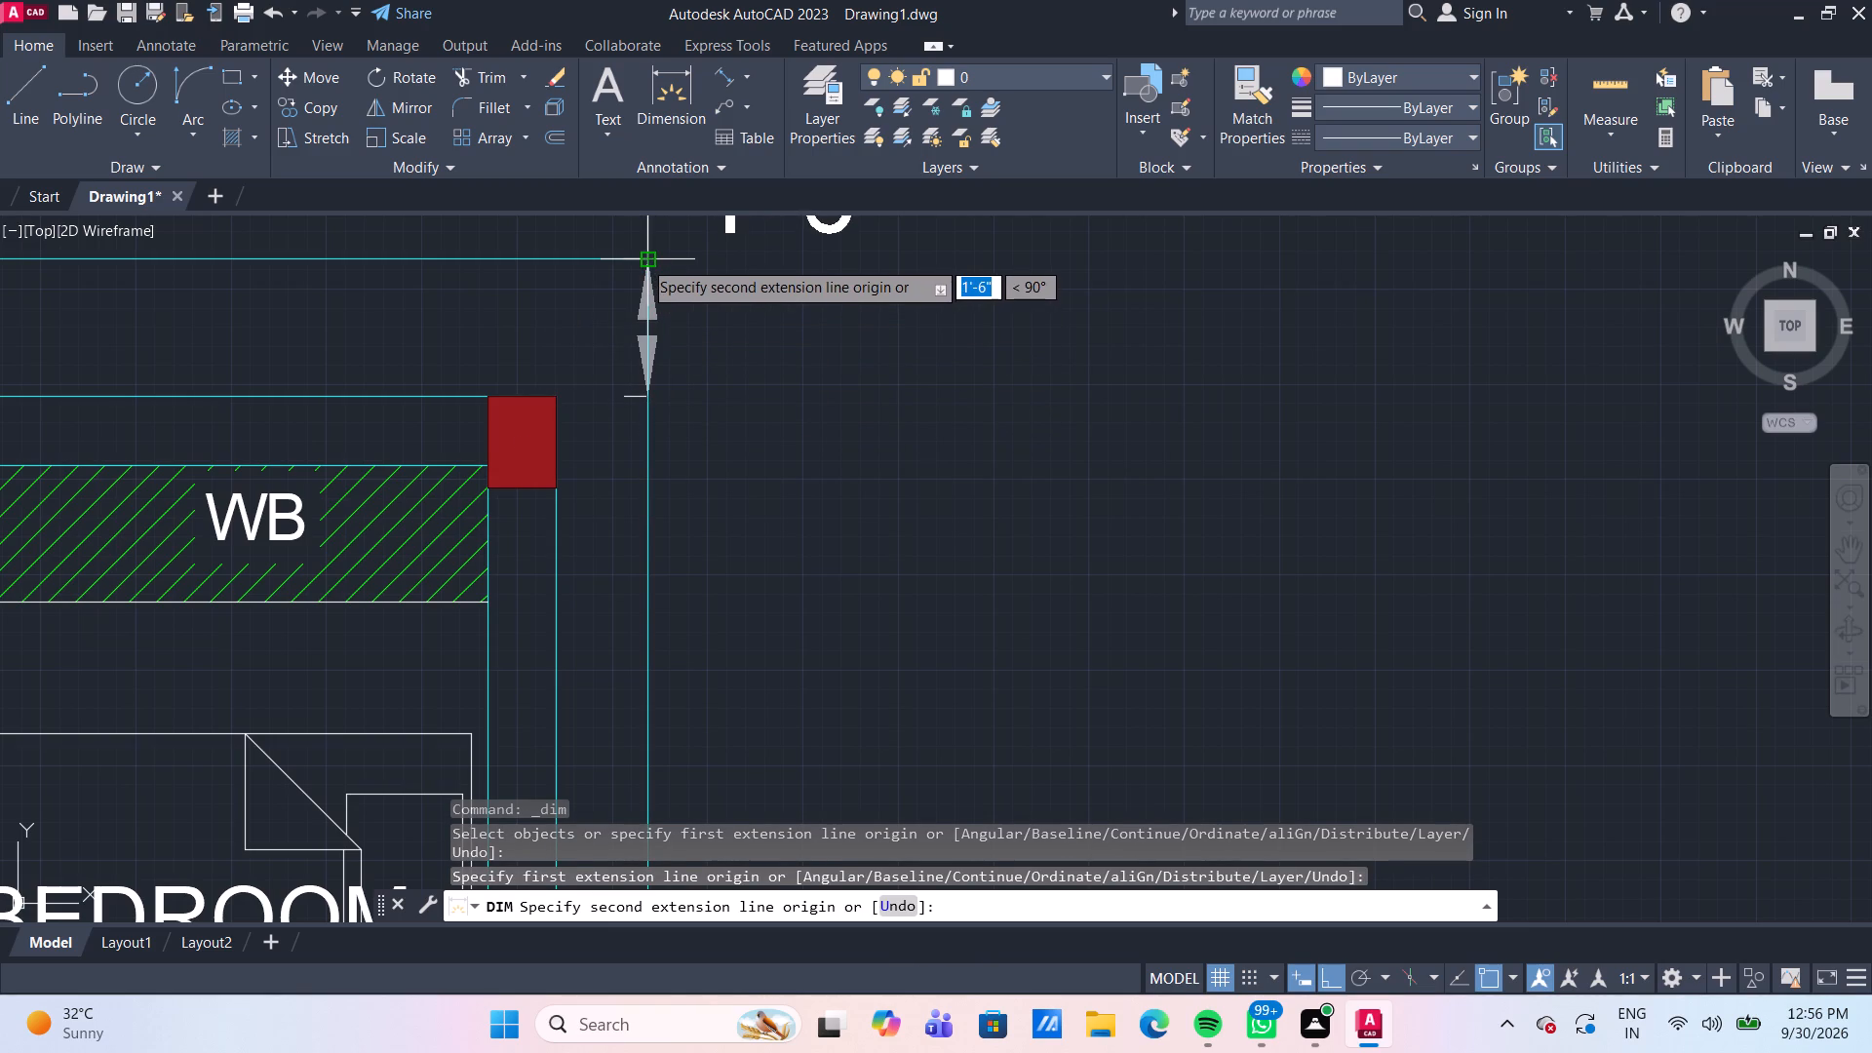
left_click(643, 259)
scroll(818, 281, "down", 1)
middle_click_drag(814, 279, 810, 279)
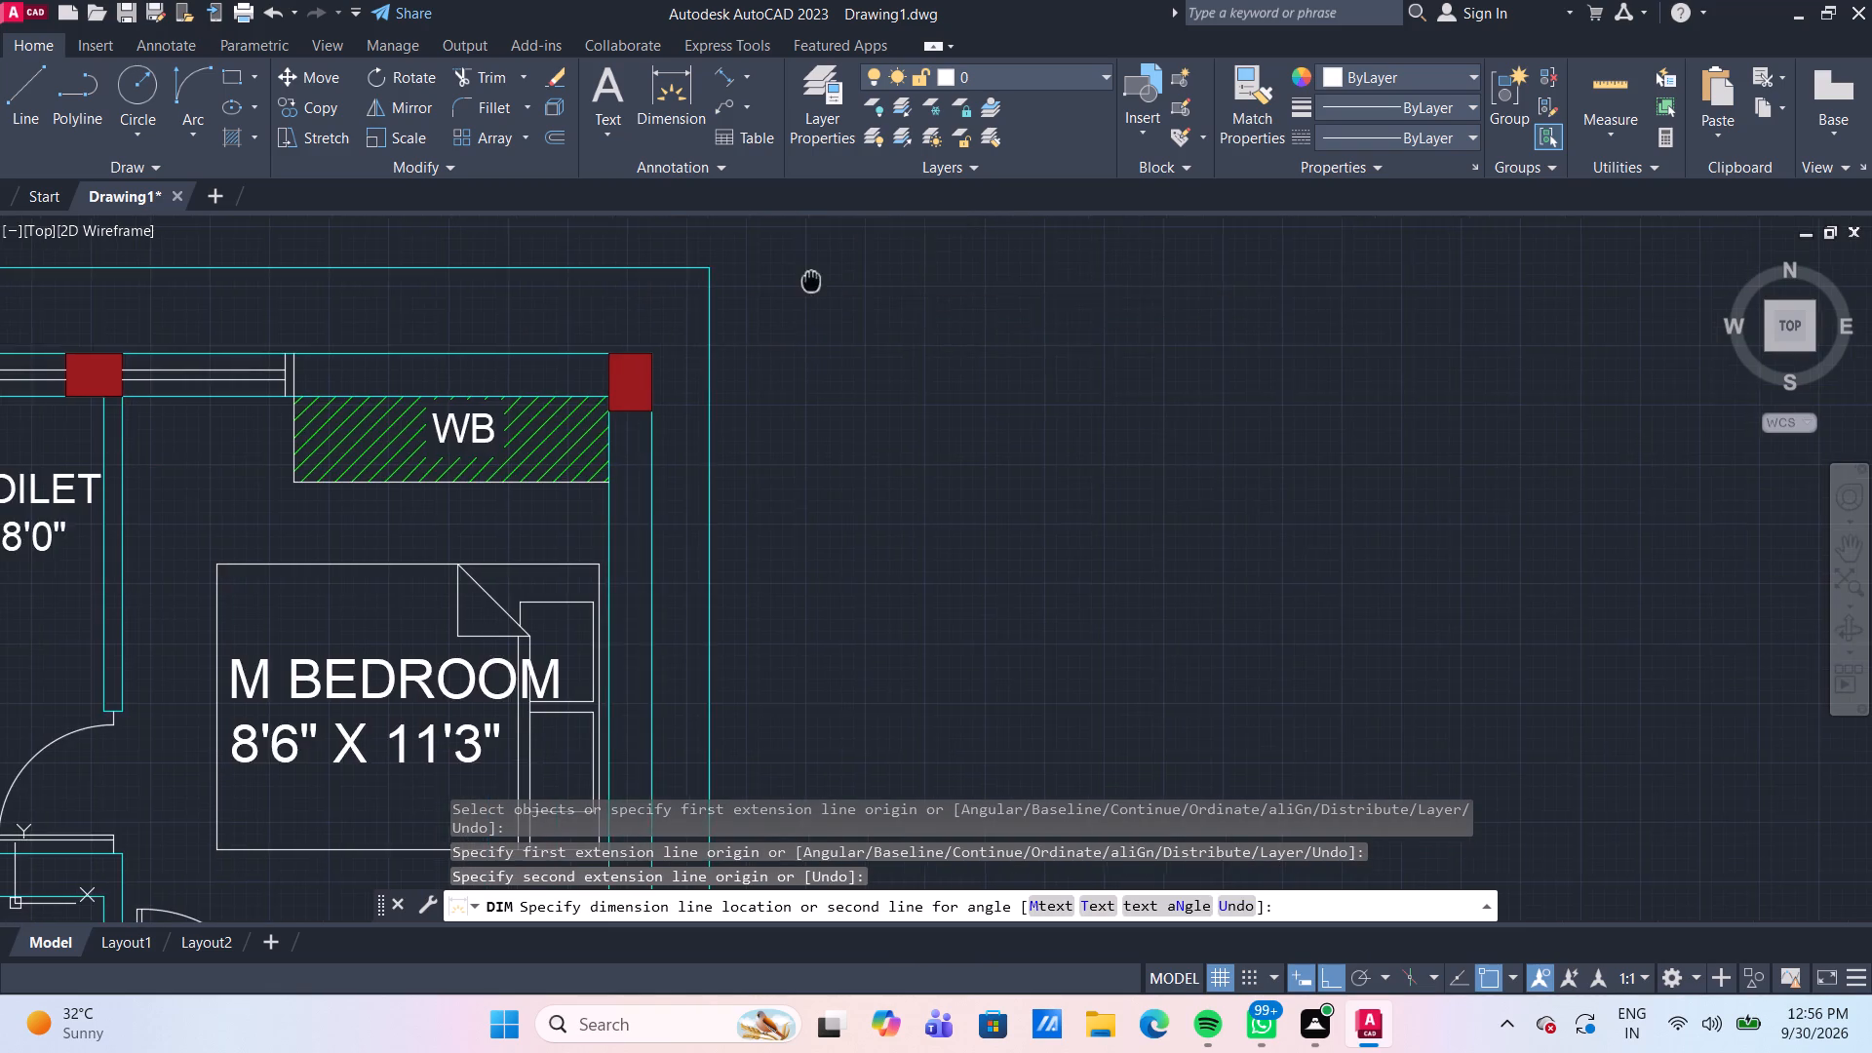
middle_click_drag(810, 279, 735, 336)
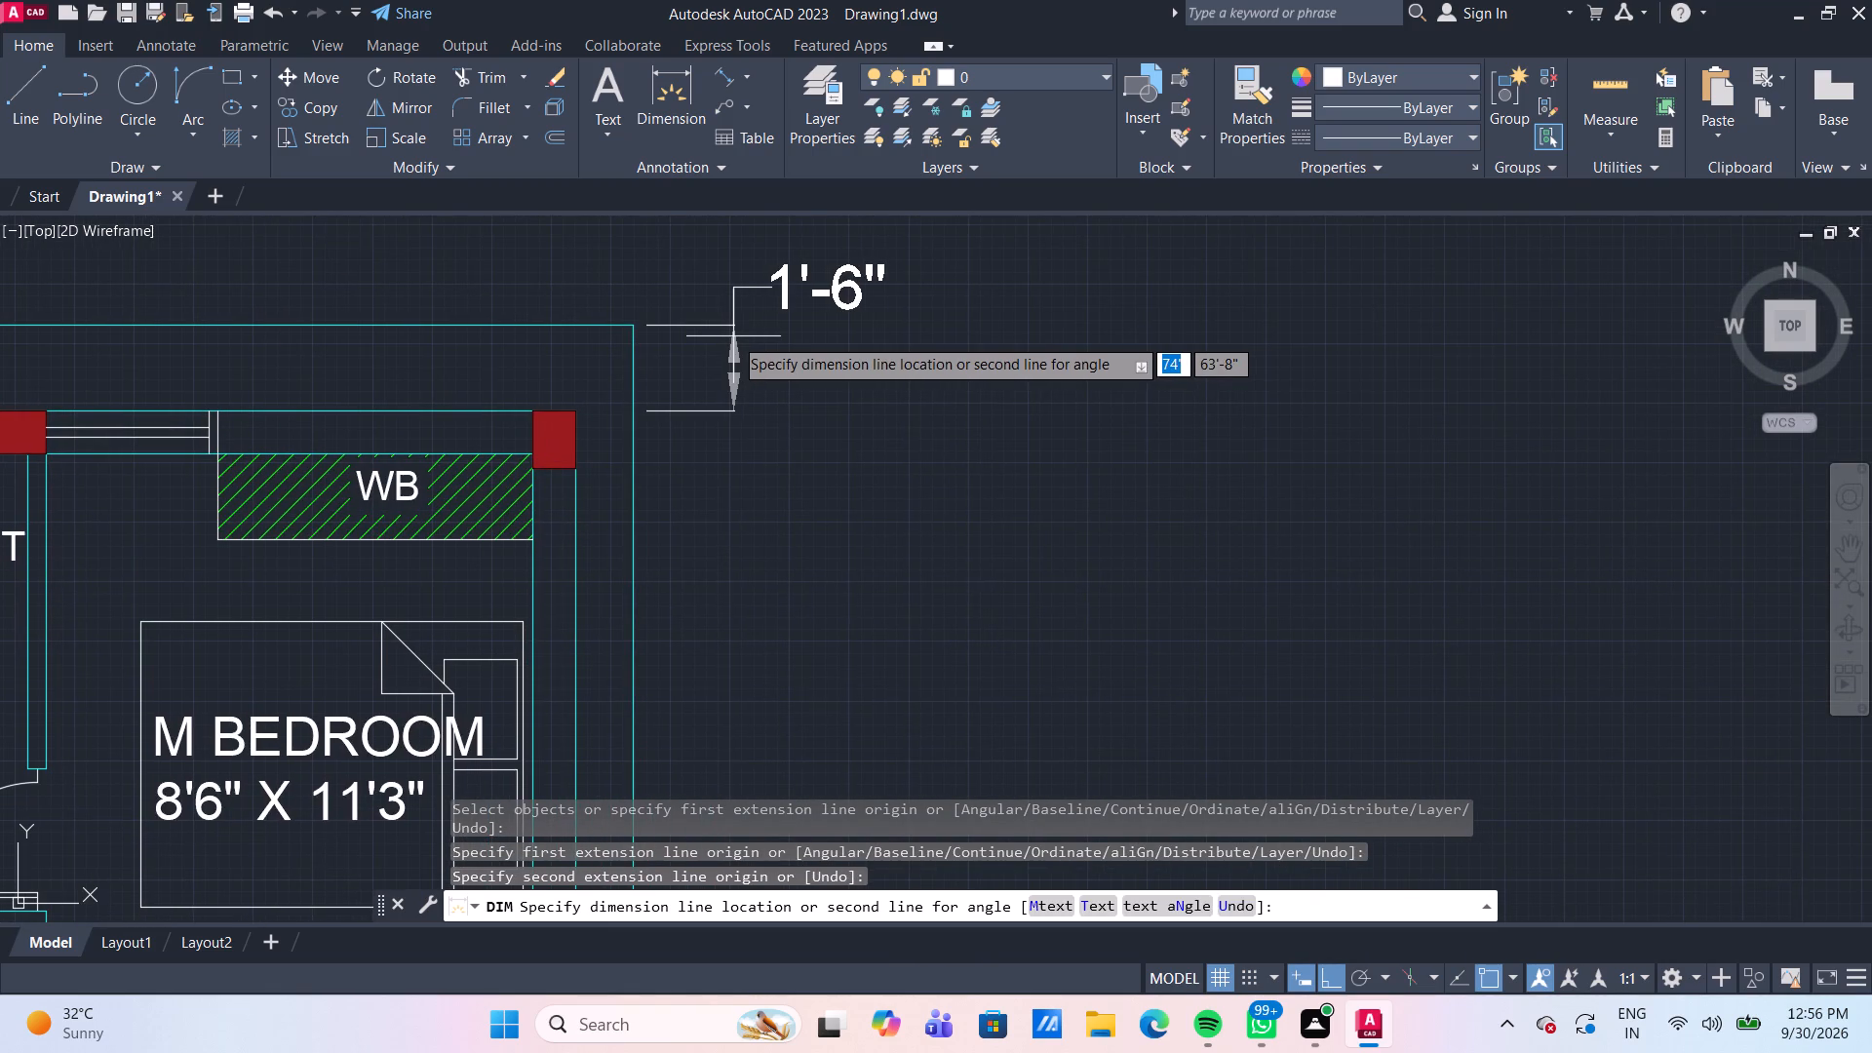
left_click(733, 336)
key("Escape")
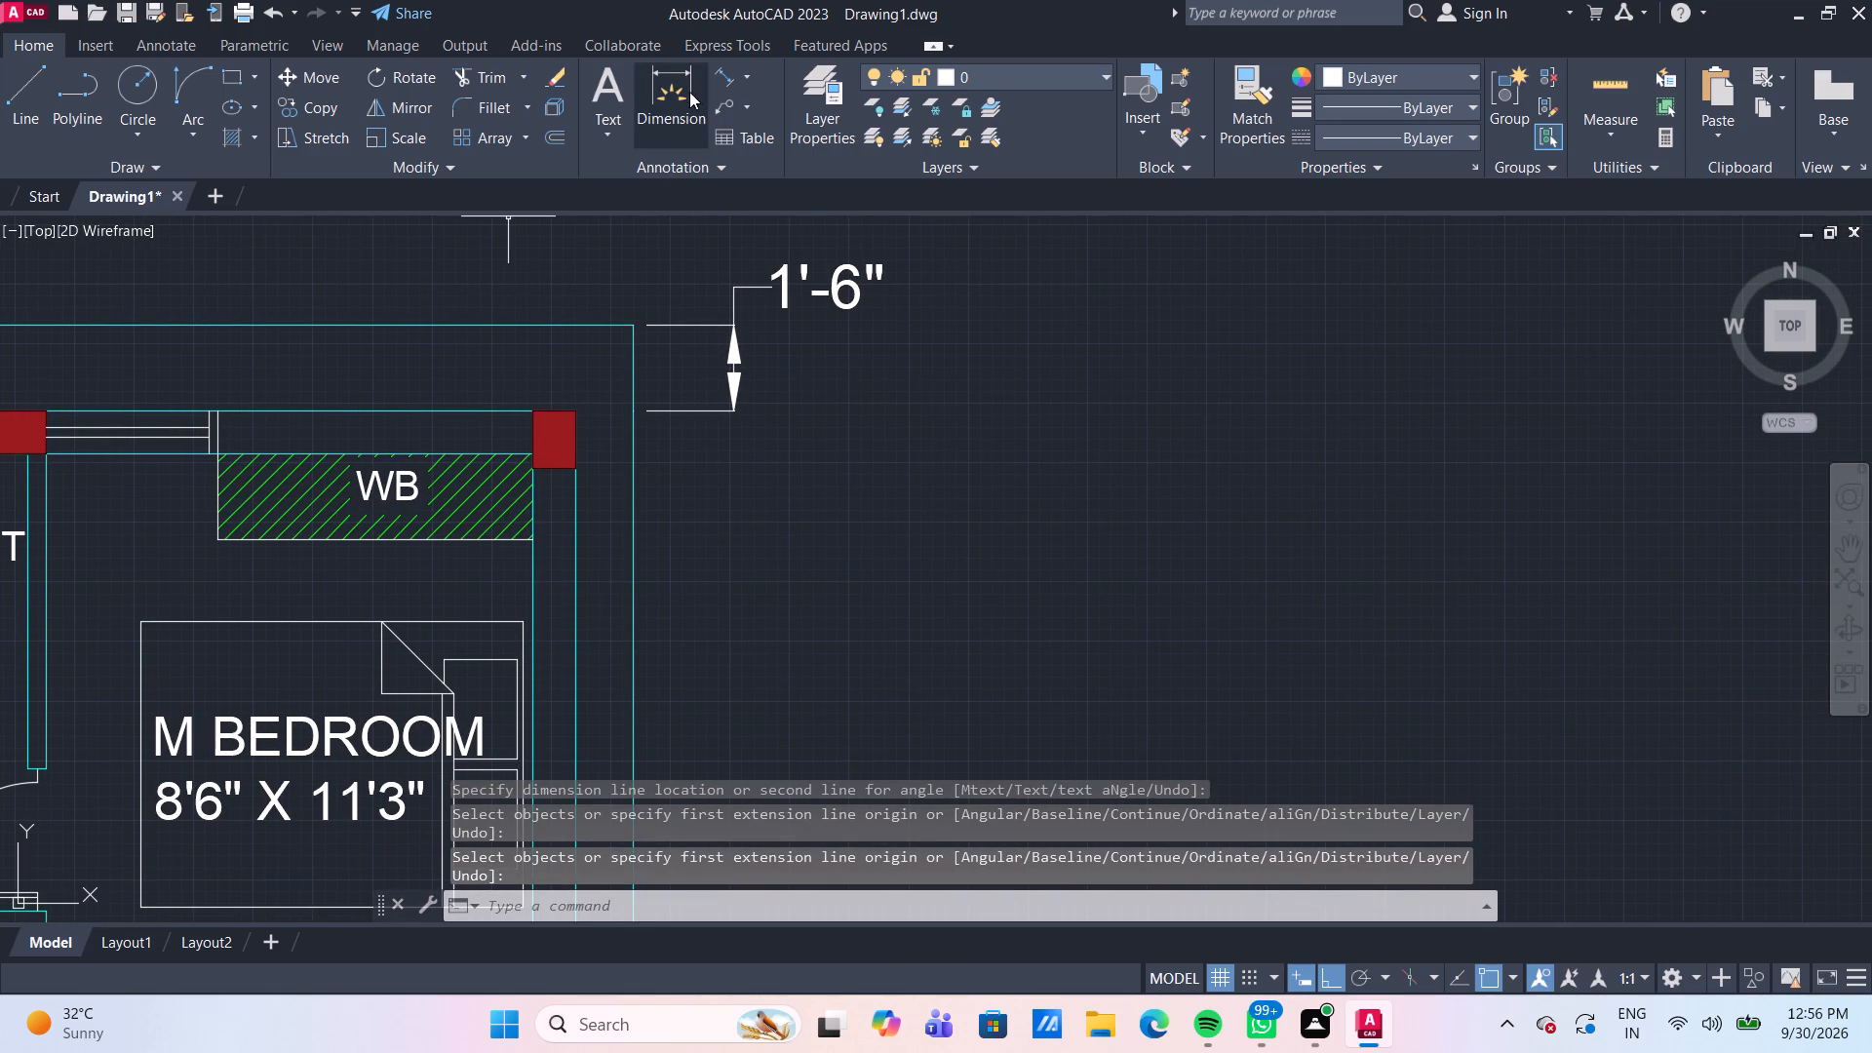
Dimension the house's full depth between its upper and lower outer wall lines, placing it outside the right boundary in line with the bottom gap dimension.
left_click(689, 92)
left_click(635, 416)
scroll(664, 549, "down", 4)
middle_click_drag(665, 584, 662, 437)
middle_click_drag(656, 631, 651, 475)
scroll(651, 475, "up", 1)
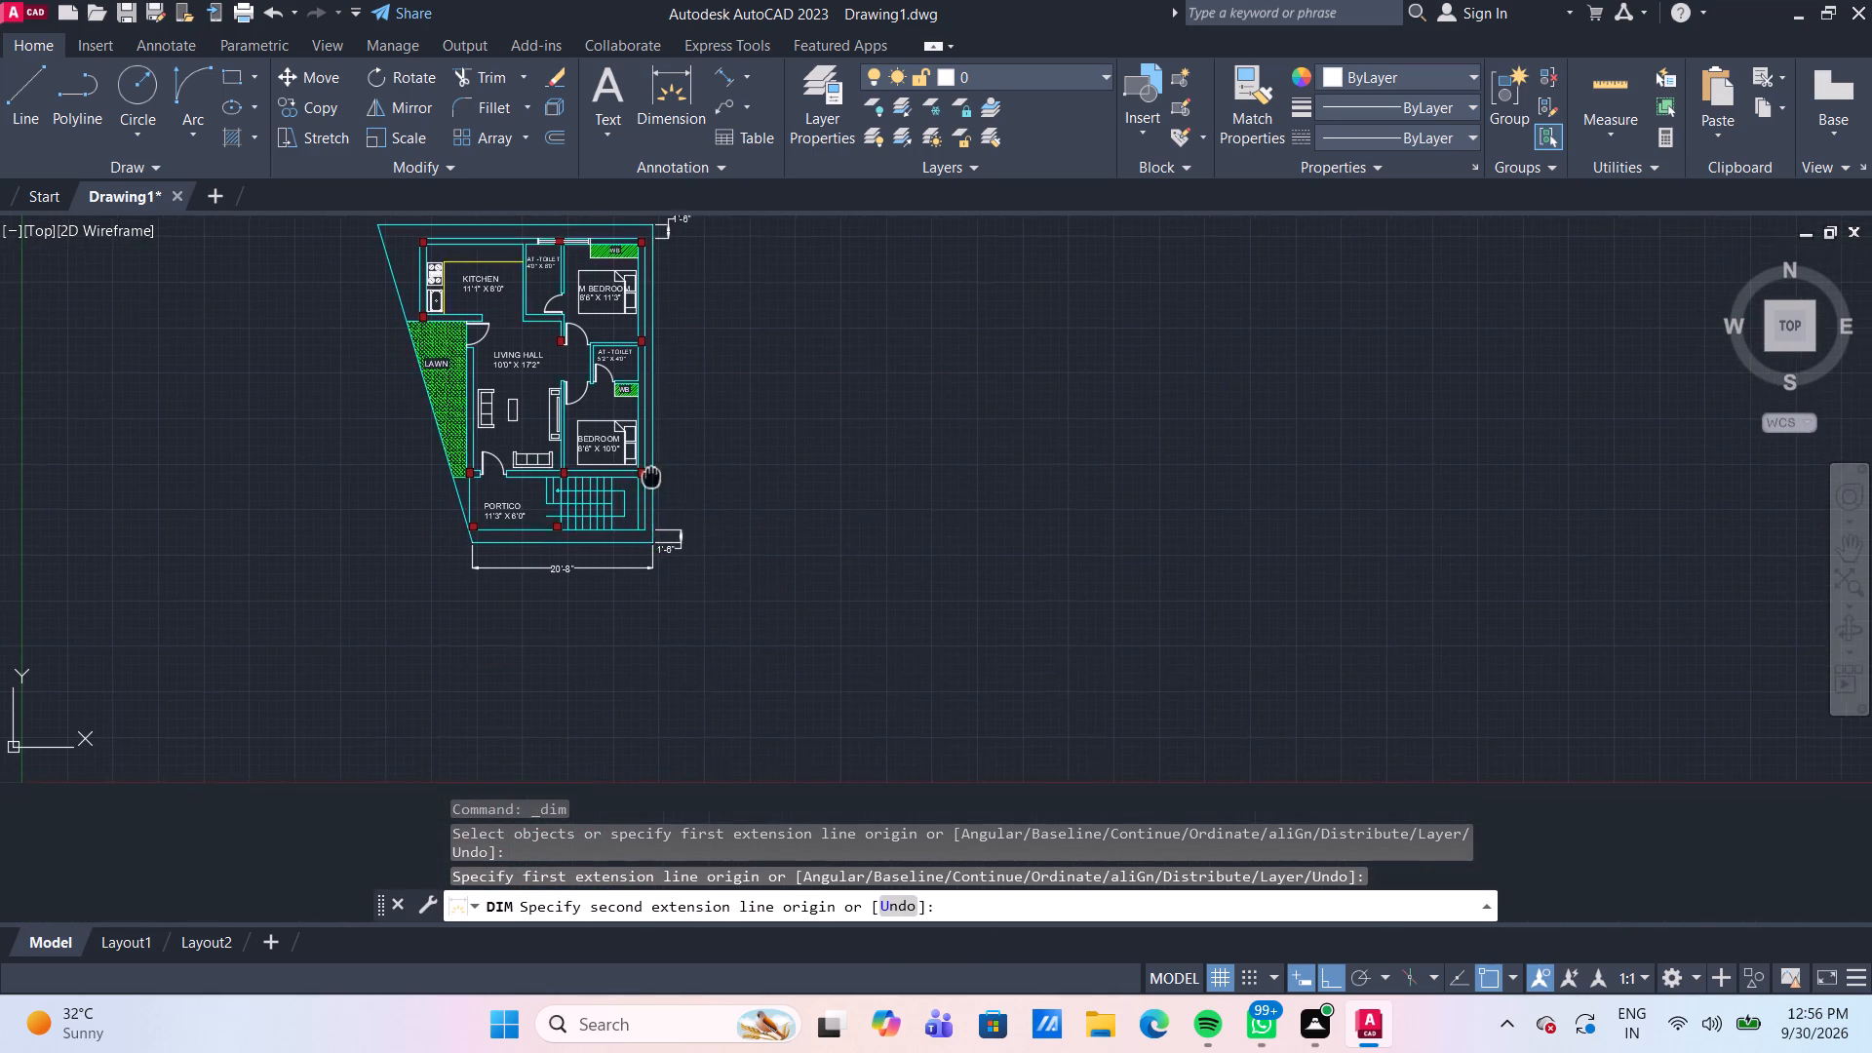
scroll(662, 509, "up", 3)
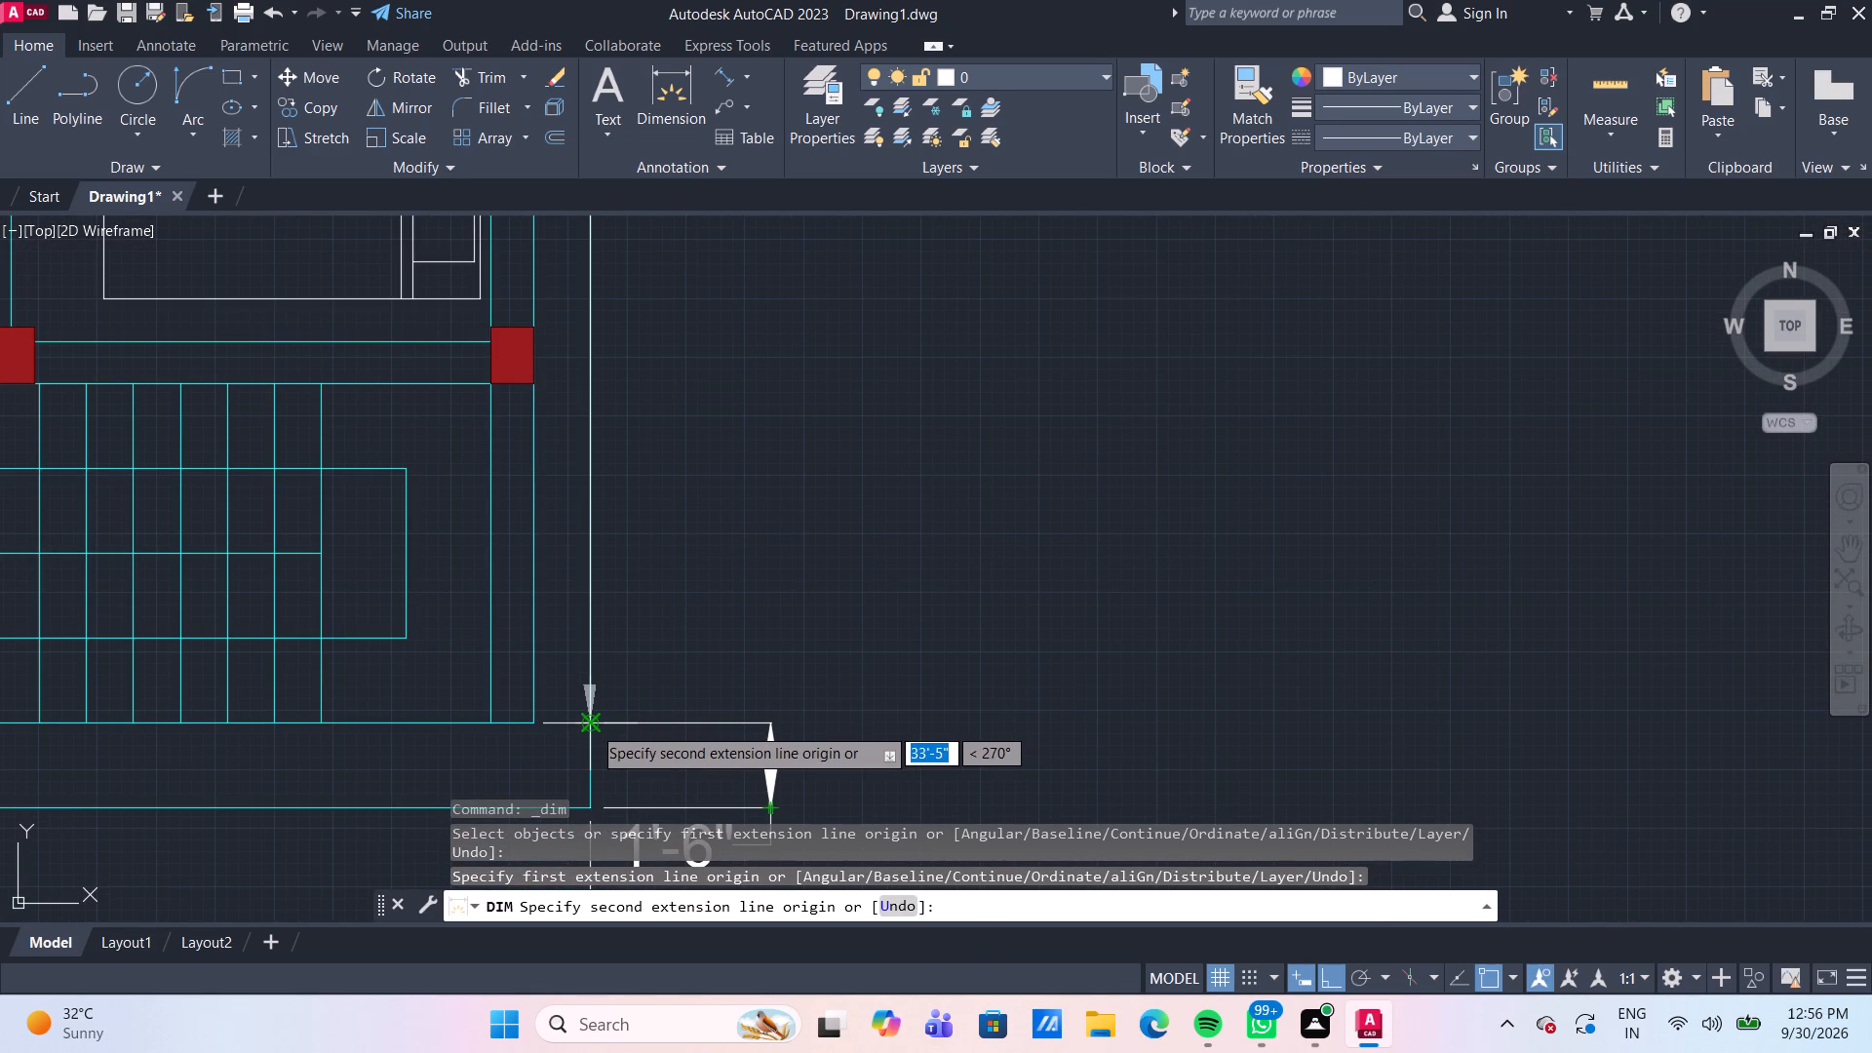
left_click(592, 725)
scroll(697, 712, "down", 2)
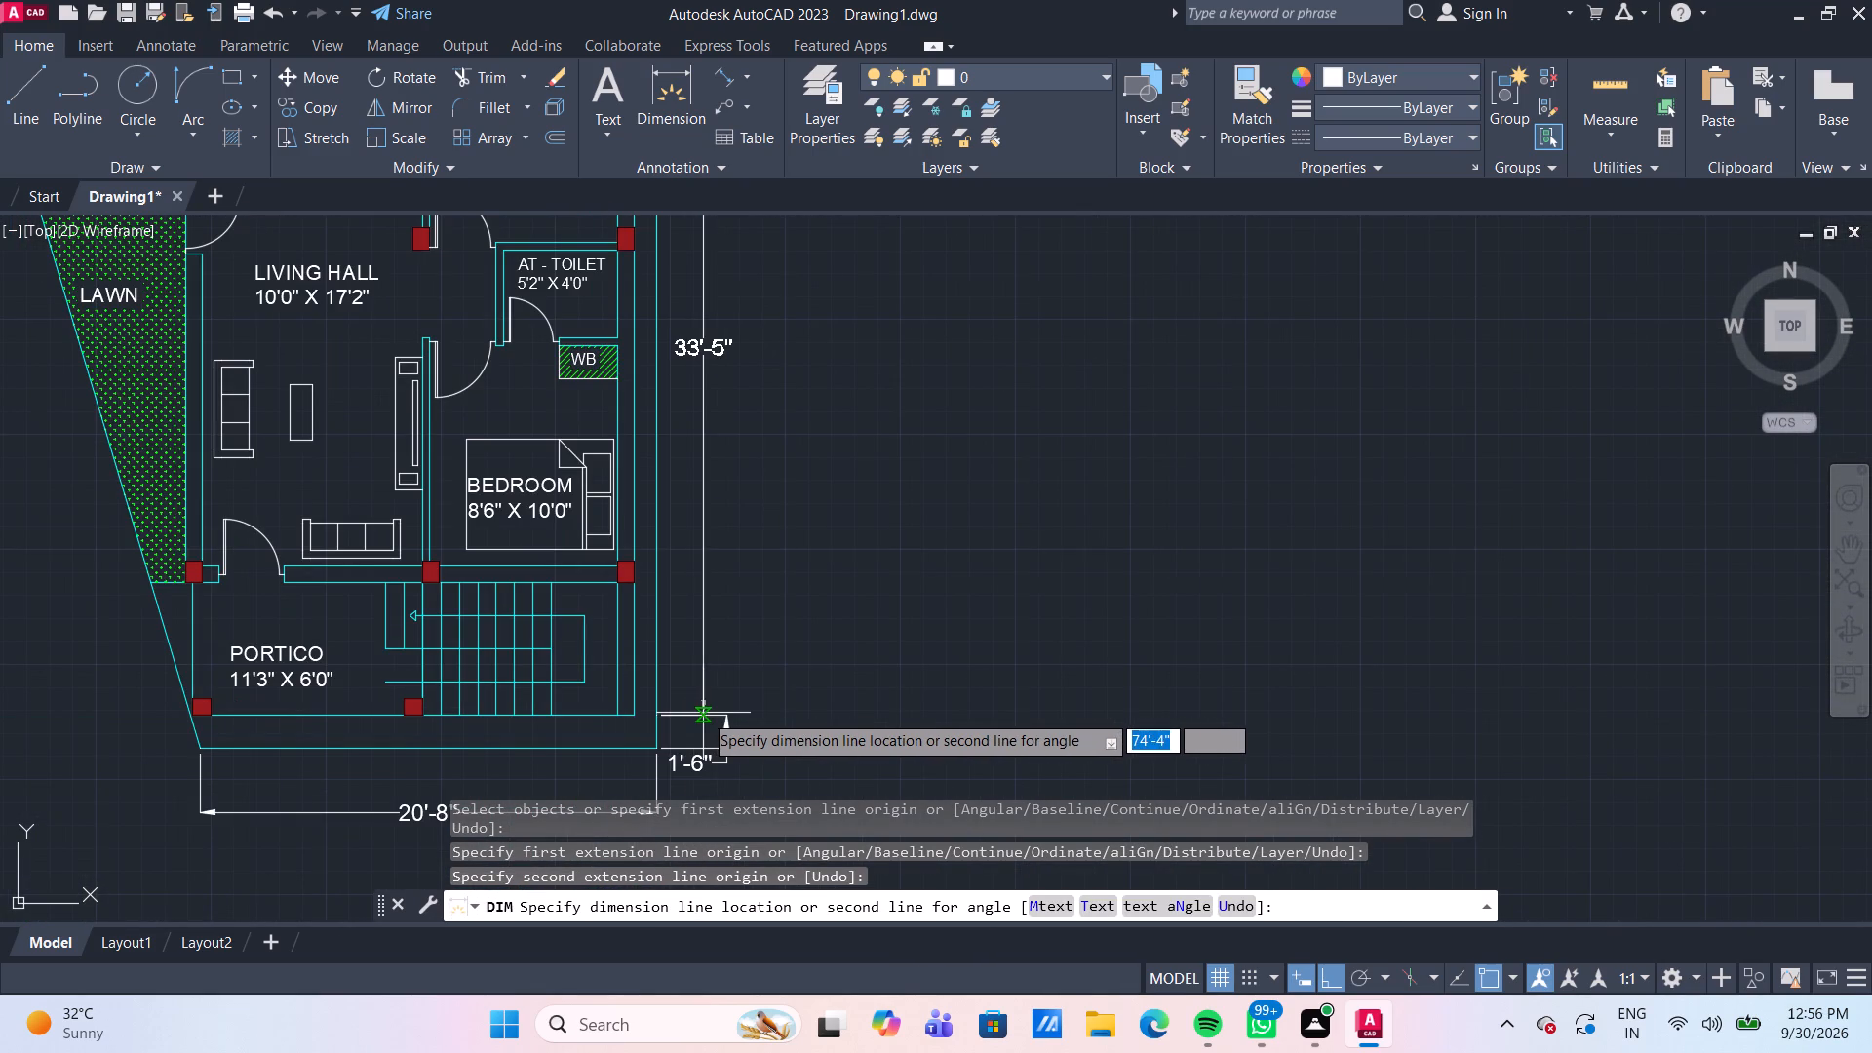
scroll(729, 716, "up", 1)
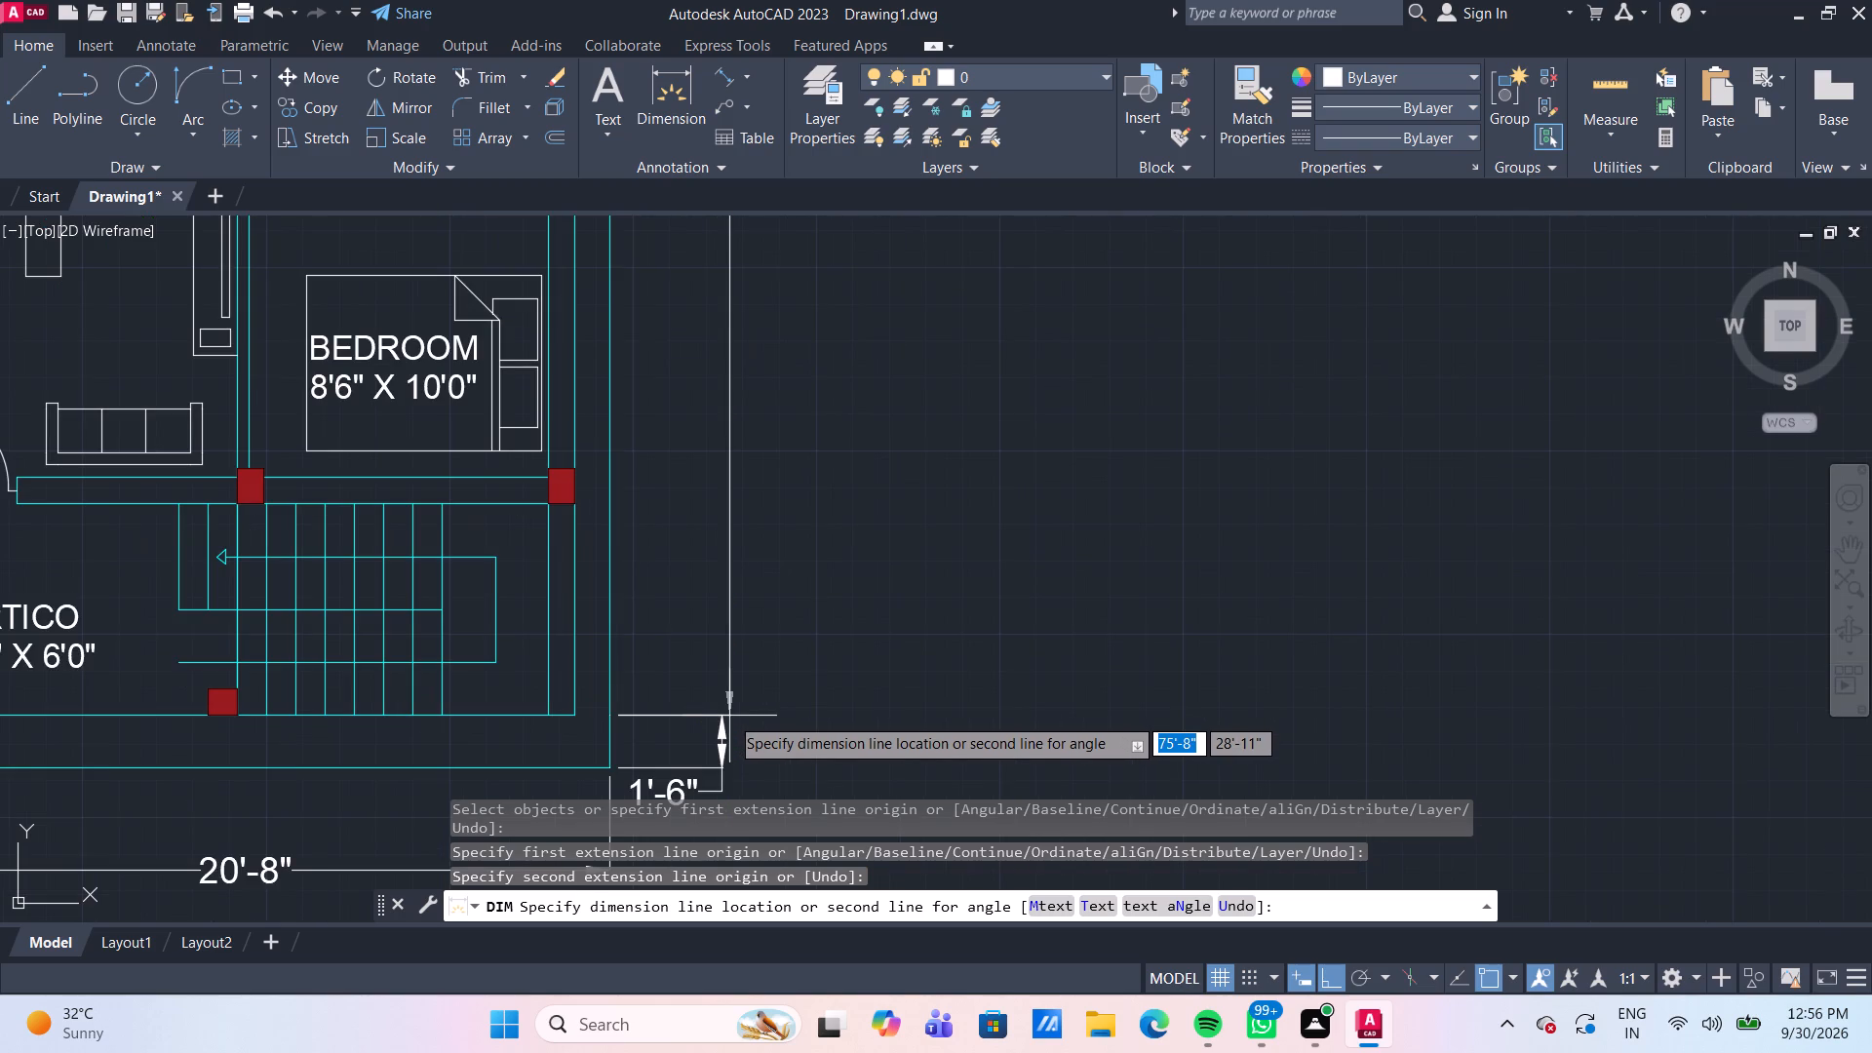
left_click(721, 713)
Dimension the full length of the plot's right boundary from bottom to top corner, placing it outside the house depth dimension.
scroll(1038, 646, "down", 2)
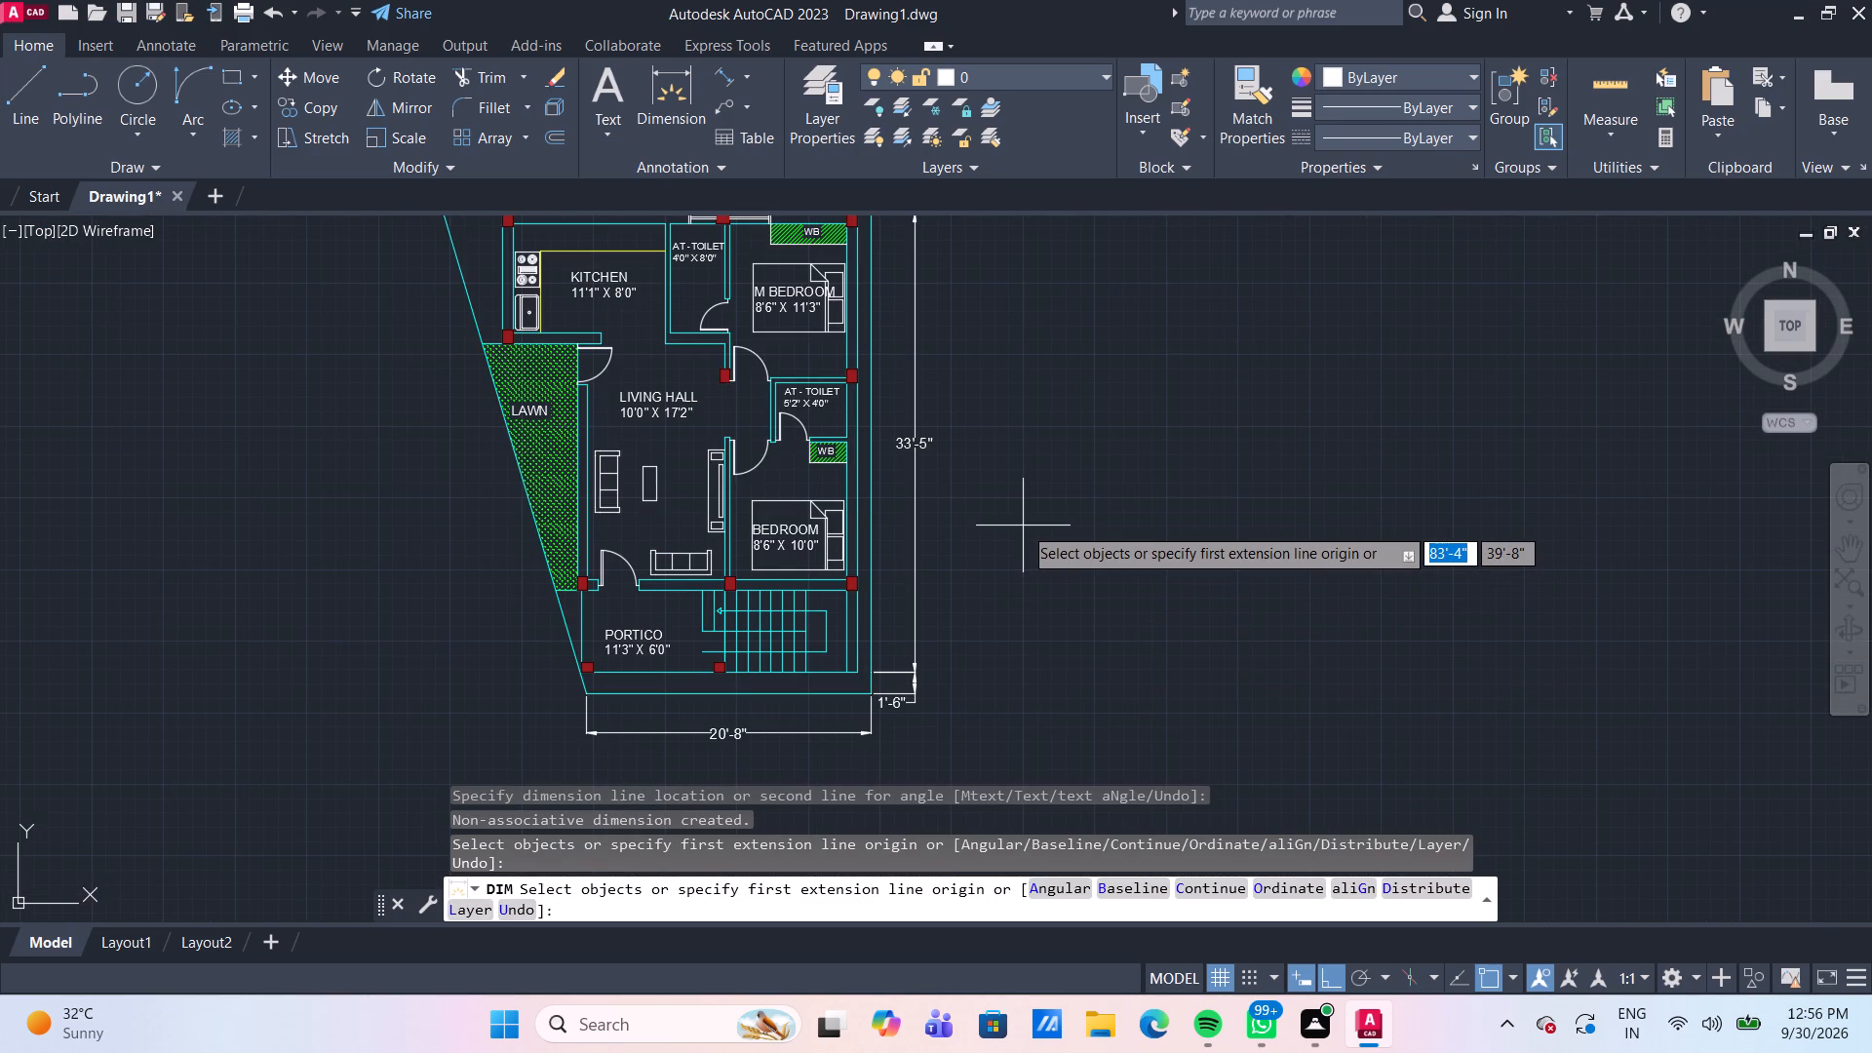
scroll(823, 731, "up", 1)
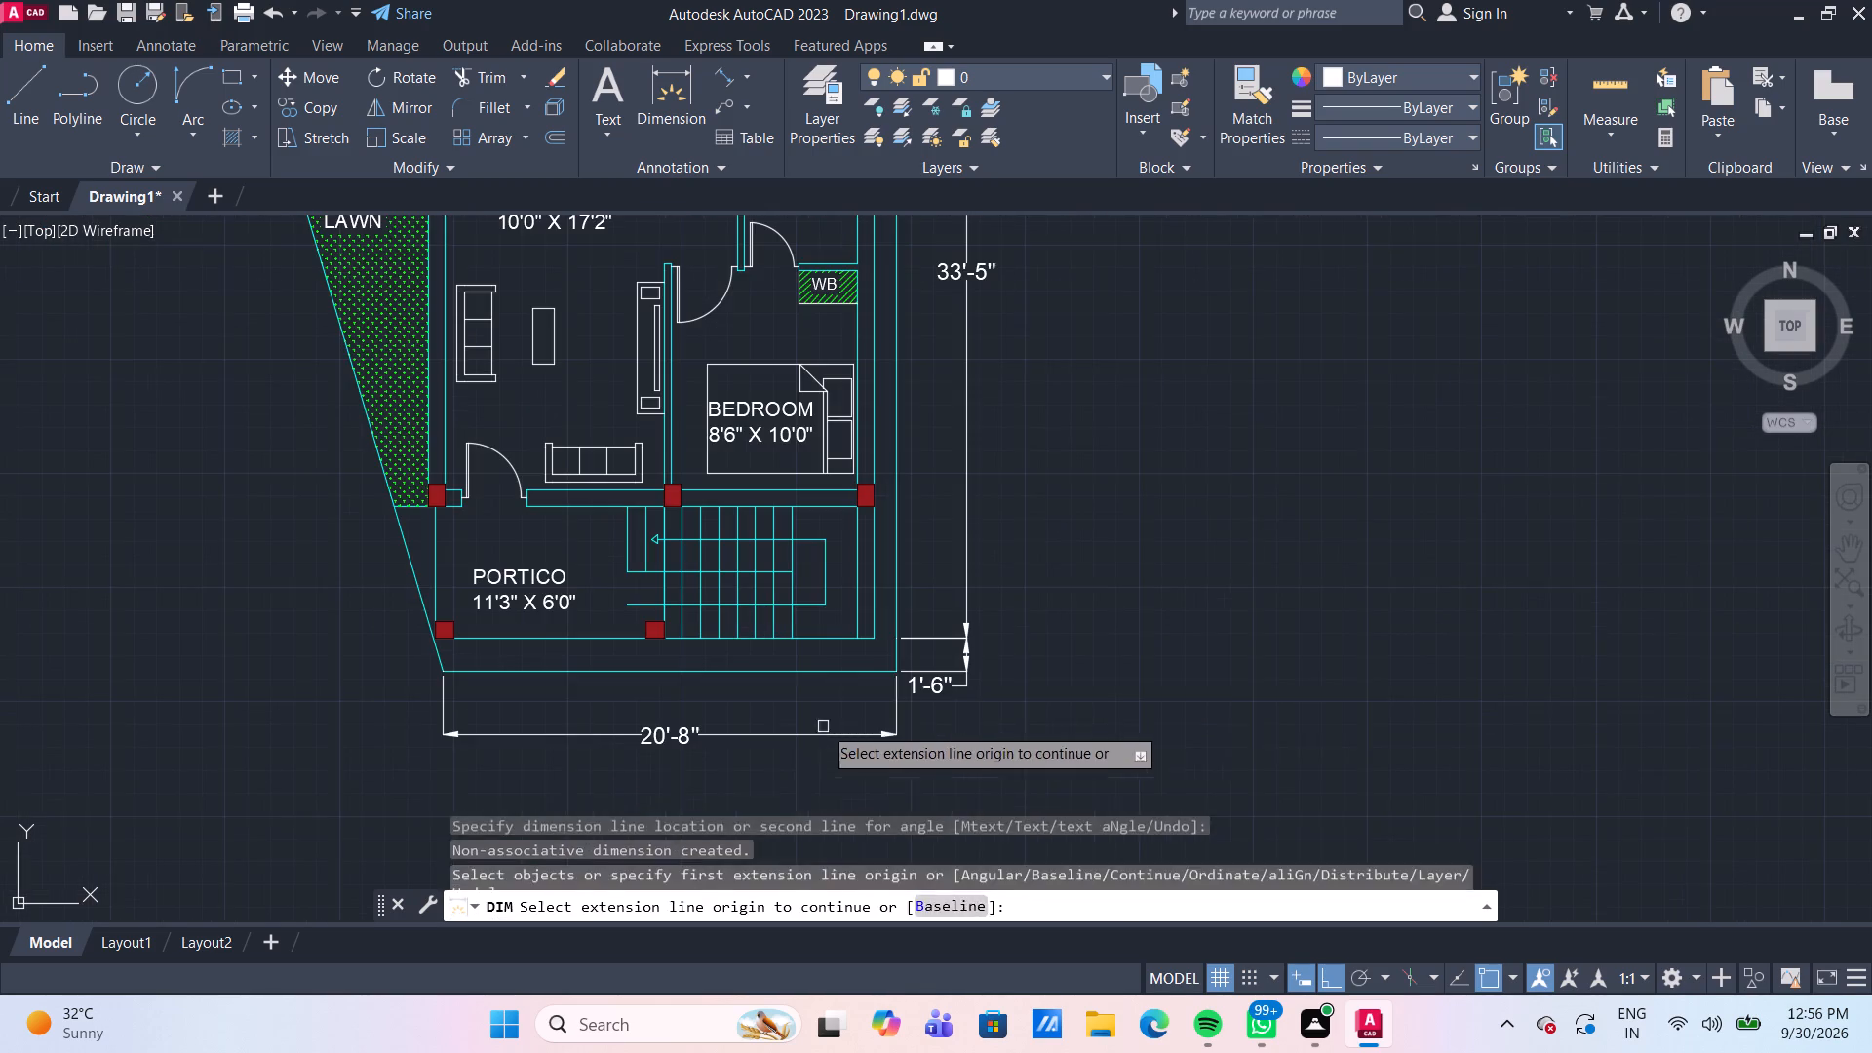
scroll(870, 677, "up", 1)
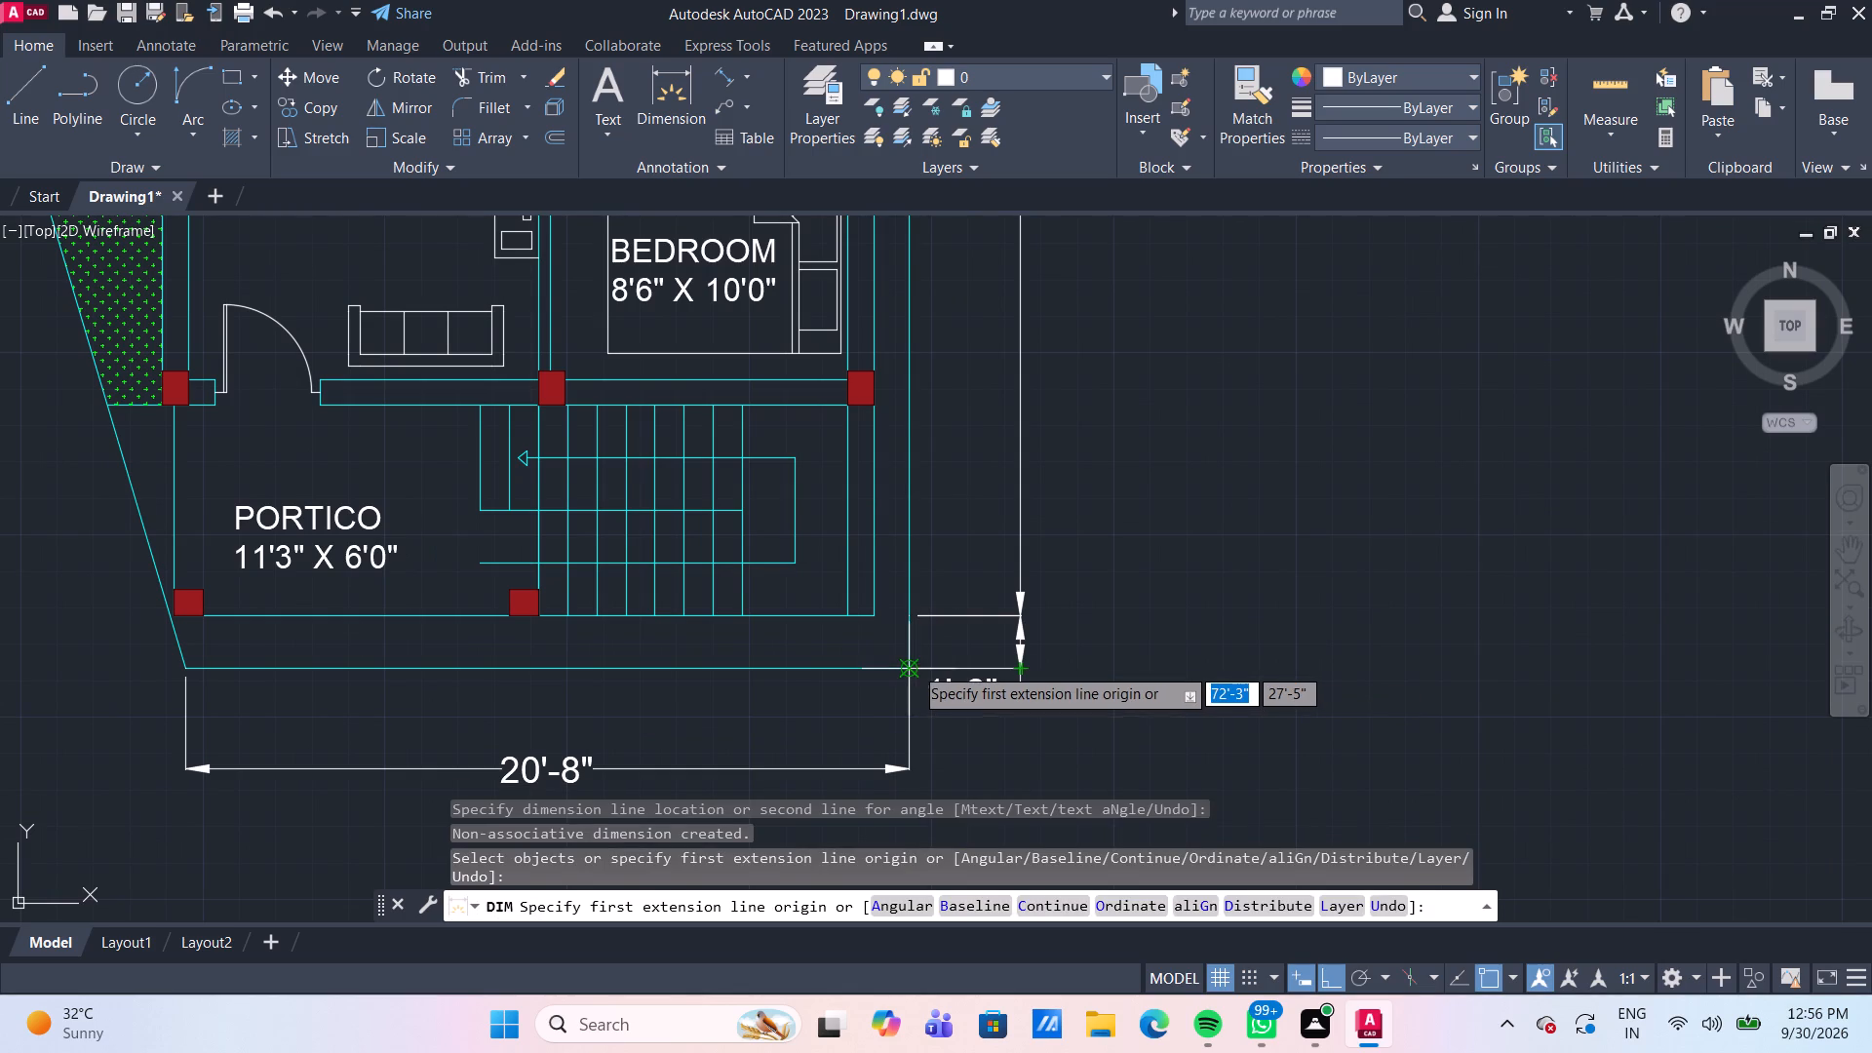
left_click(912, 666)
scroll(930, 553, "down", 2)
middle_click_drag(927, 283, 849, 584)
middle_click(849, 584)
scroll(840, 303, "up", 1)
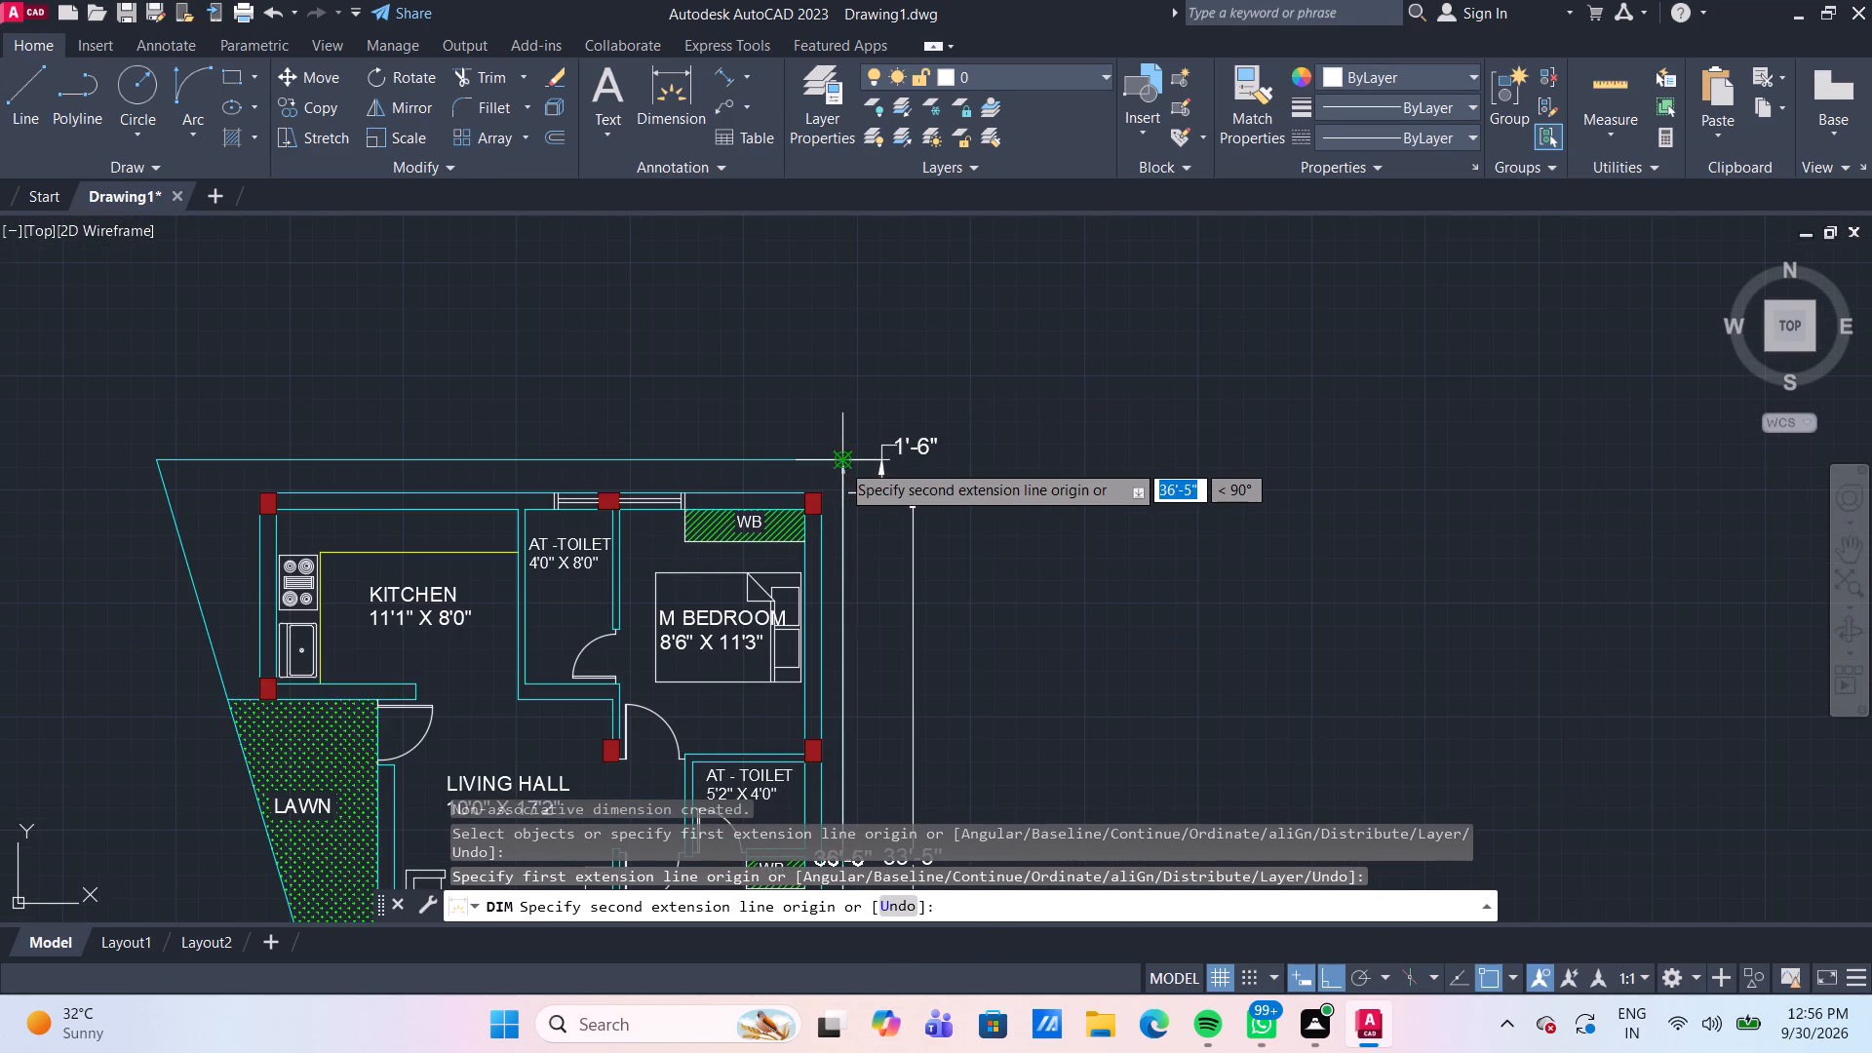
left_click(840, 462)
scroll(1097, 475, "down", 1)
middle_click_drag(1068, 487, 986, 354)
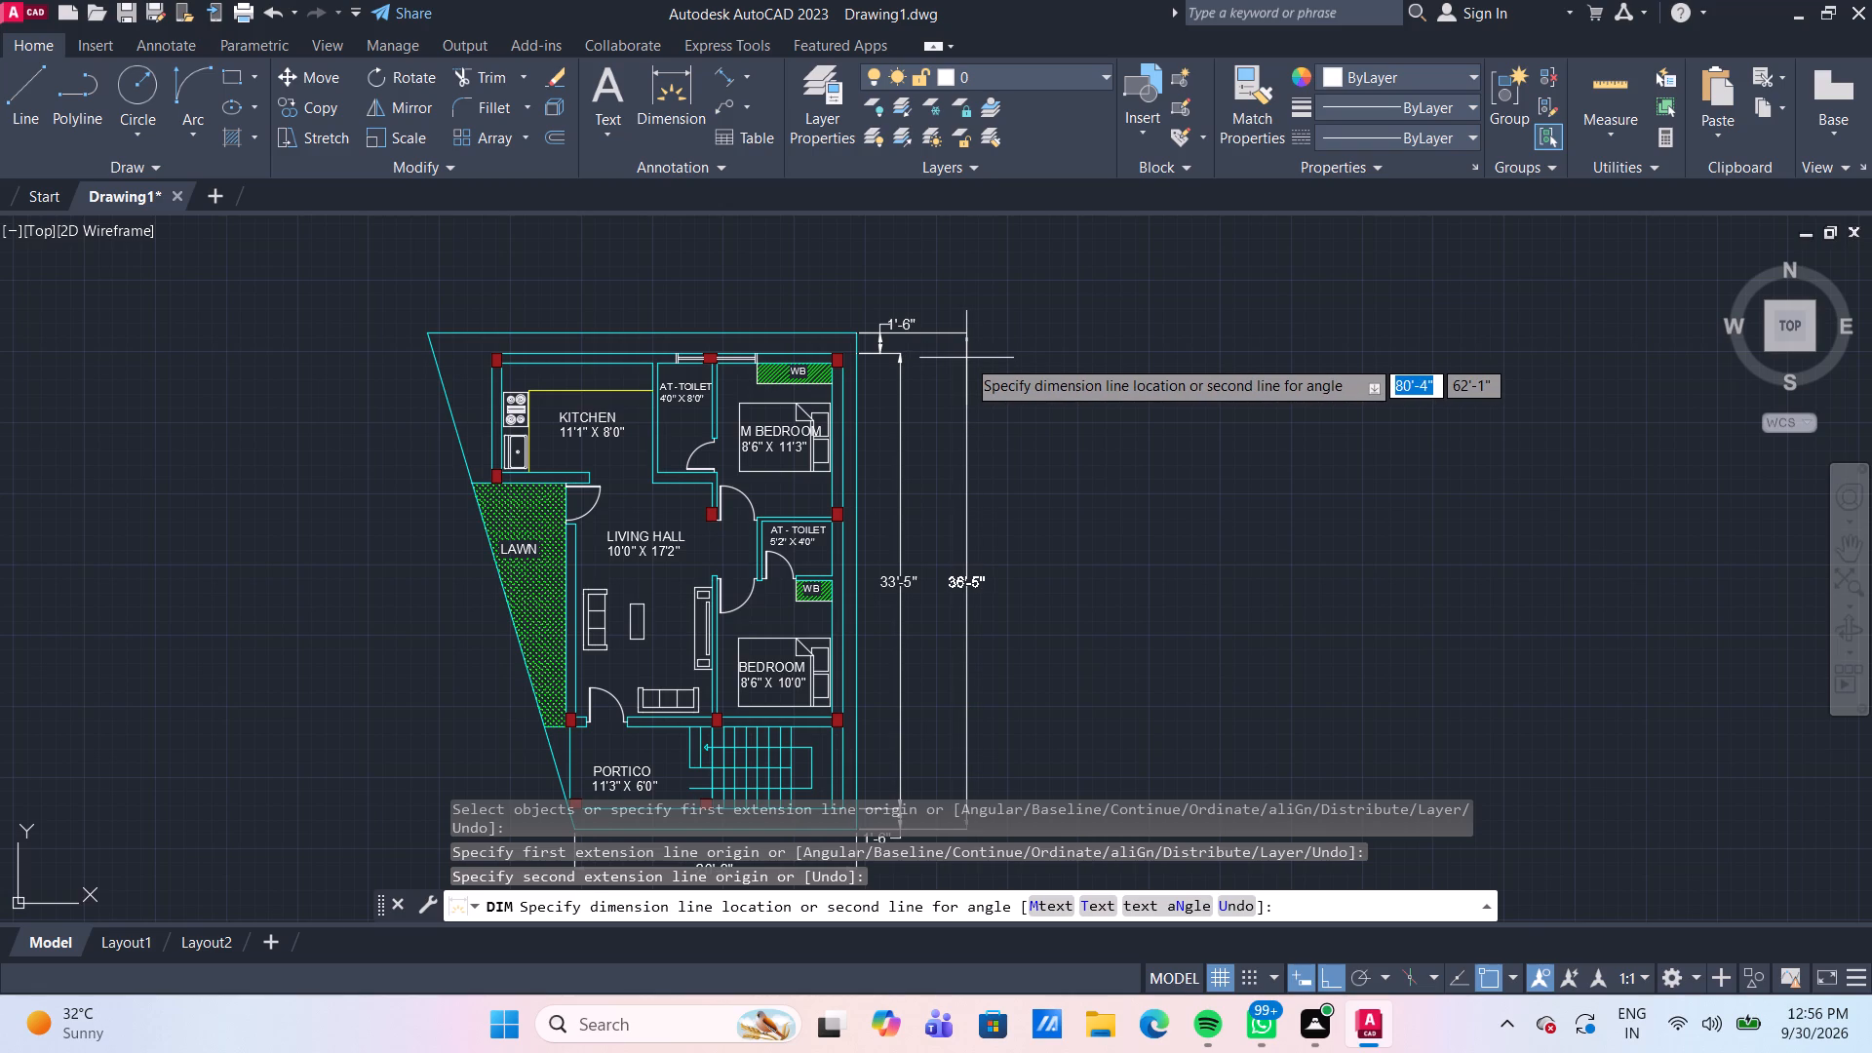
left_click(968, 358)
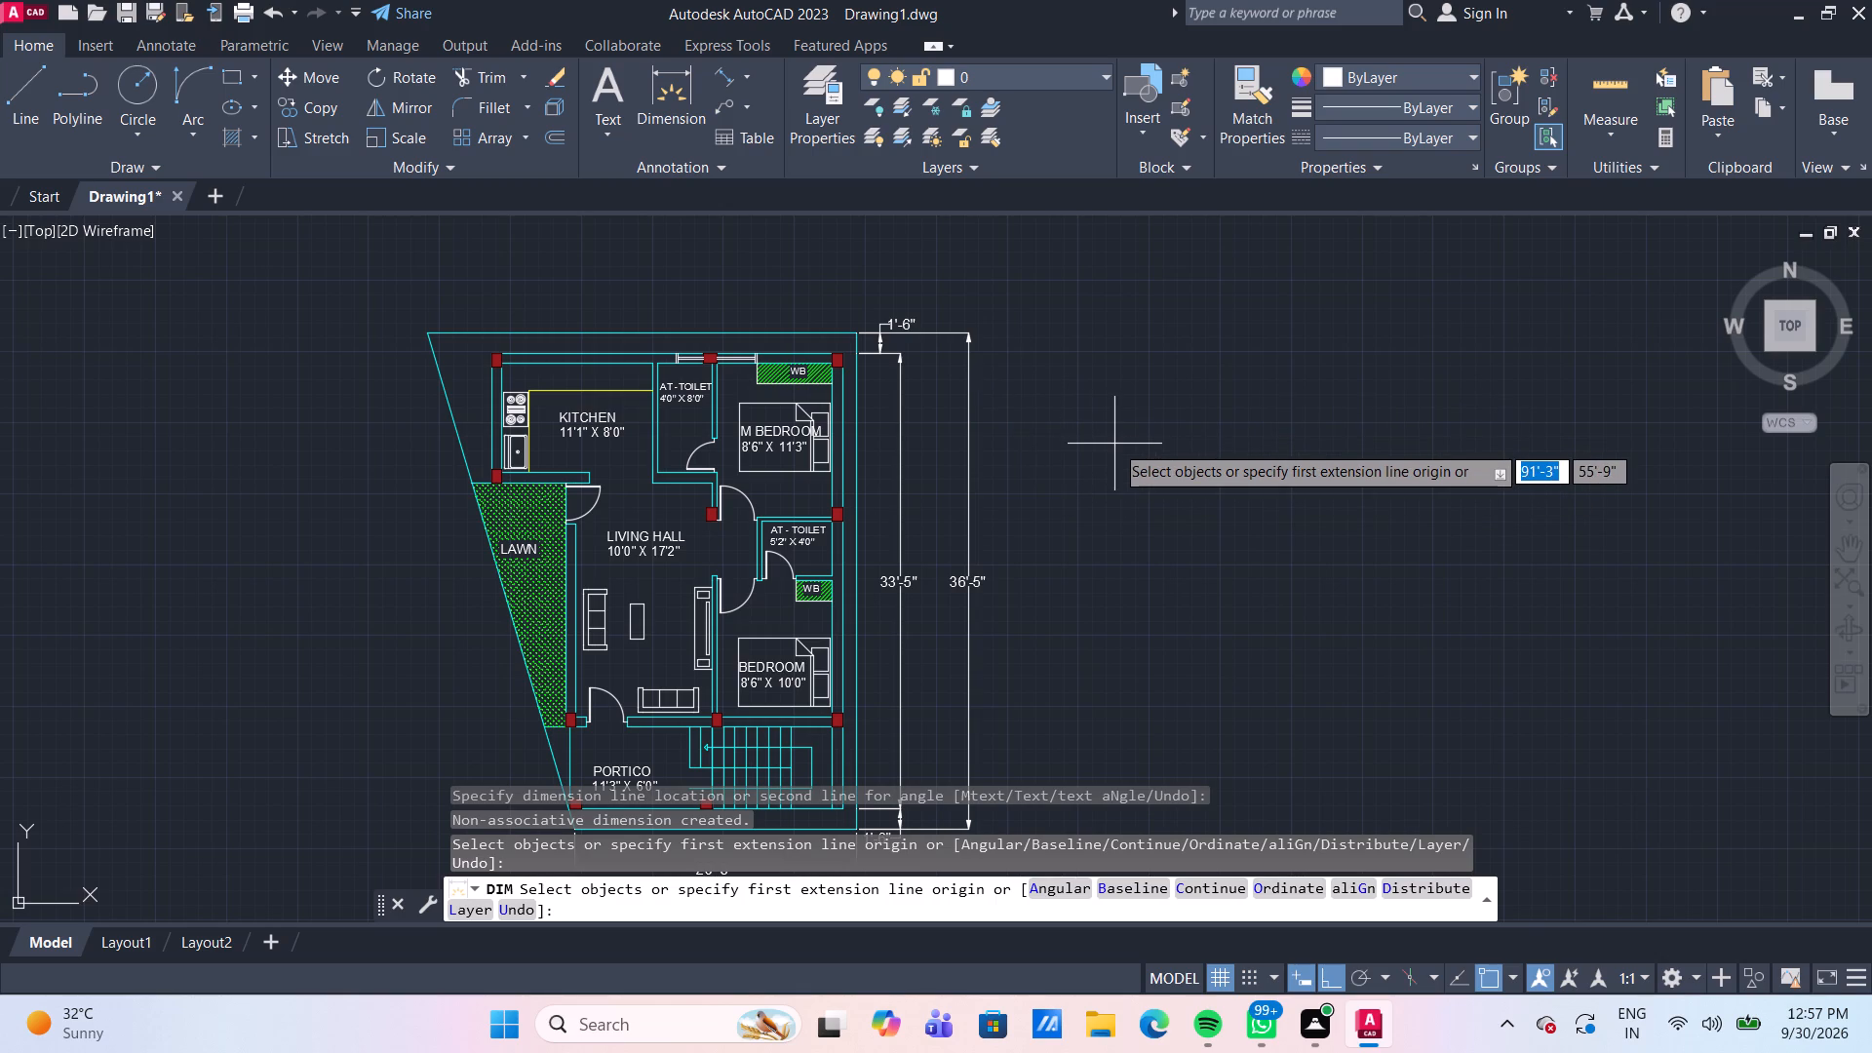
scroll(918, 334, "up", 1)
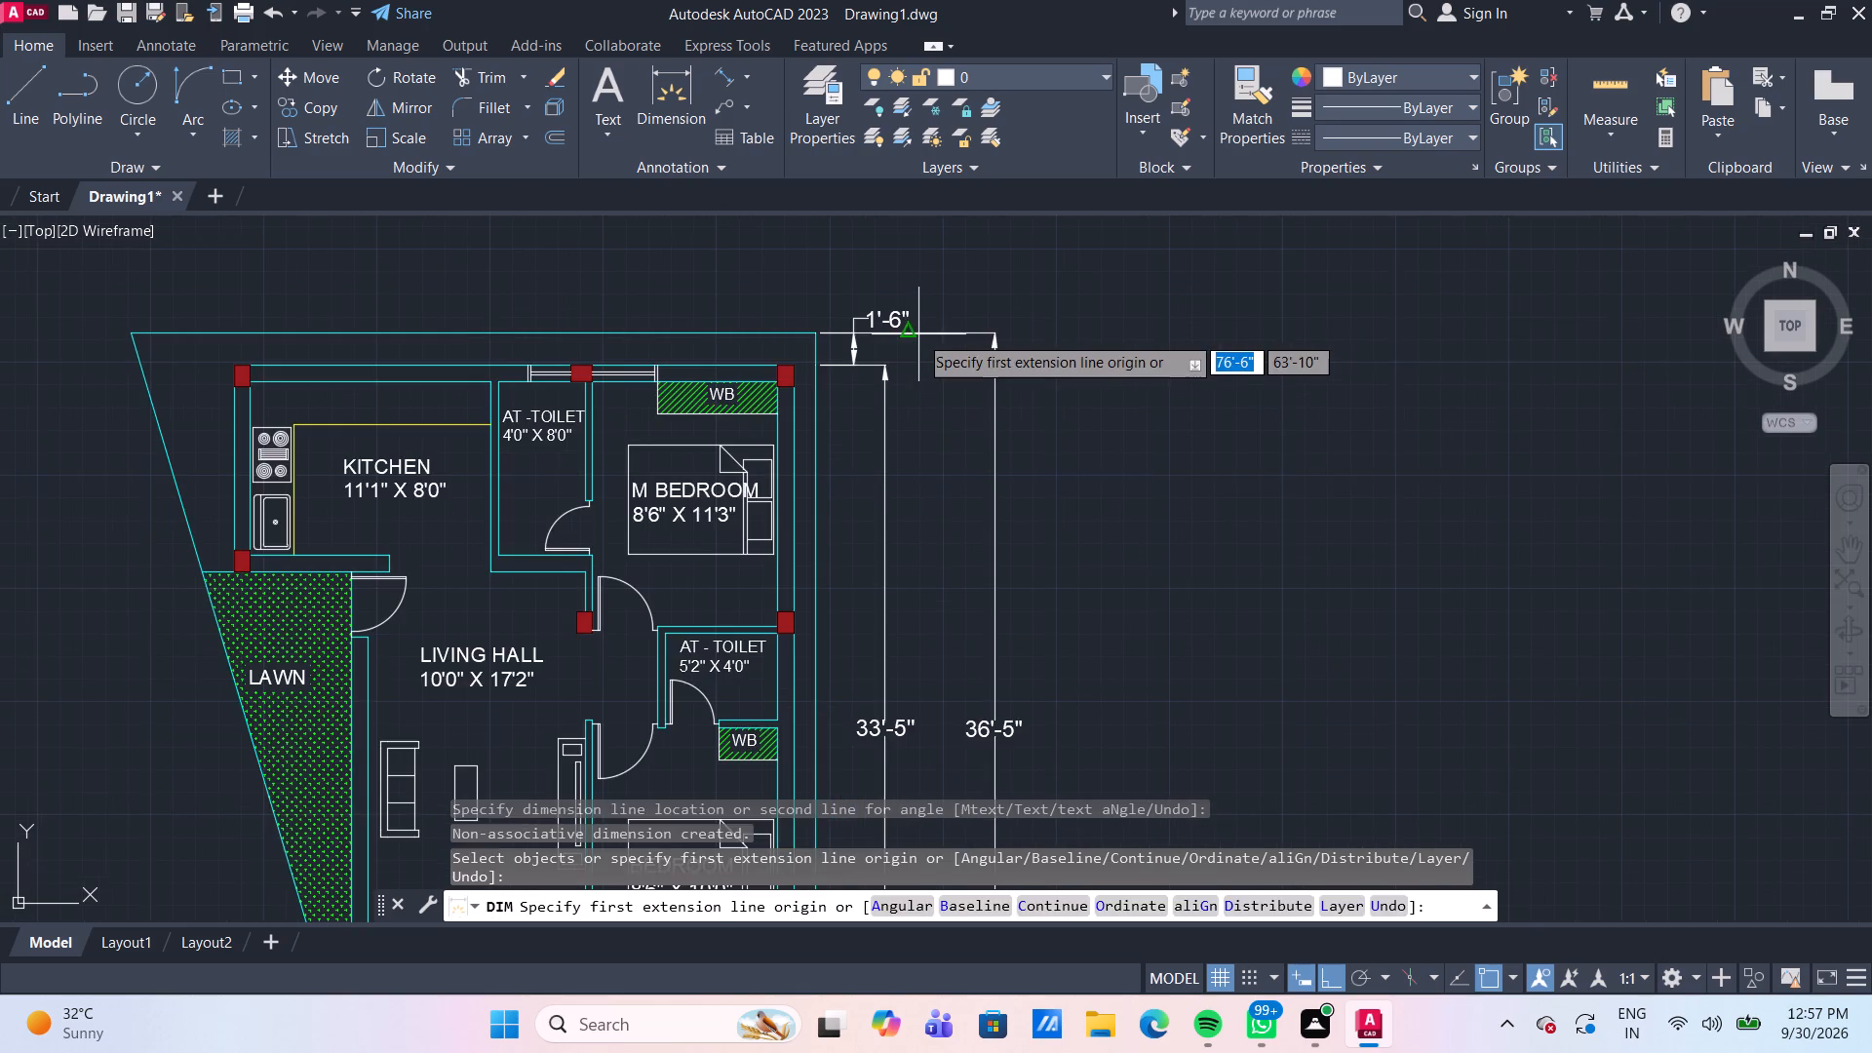
Dimension the gap between the plot's right boundary and the house's right outer wall line, placing it just above the top boundary.
scroll(738, 342, "up", 2)
scroll(917, 347, "up", 1)
middle_click_drag(821, 352, 829, 408)
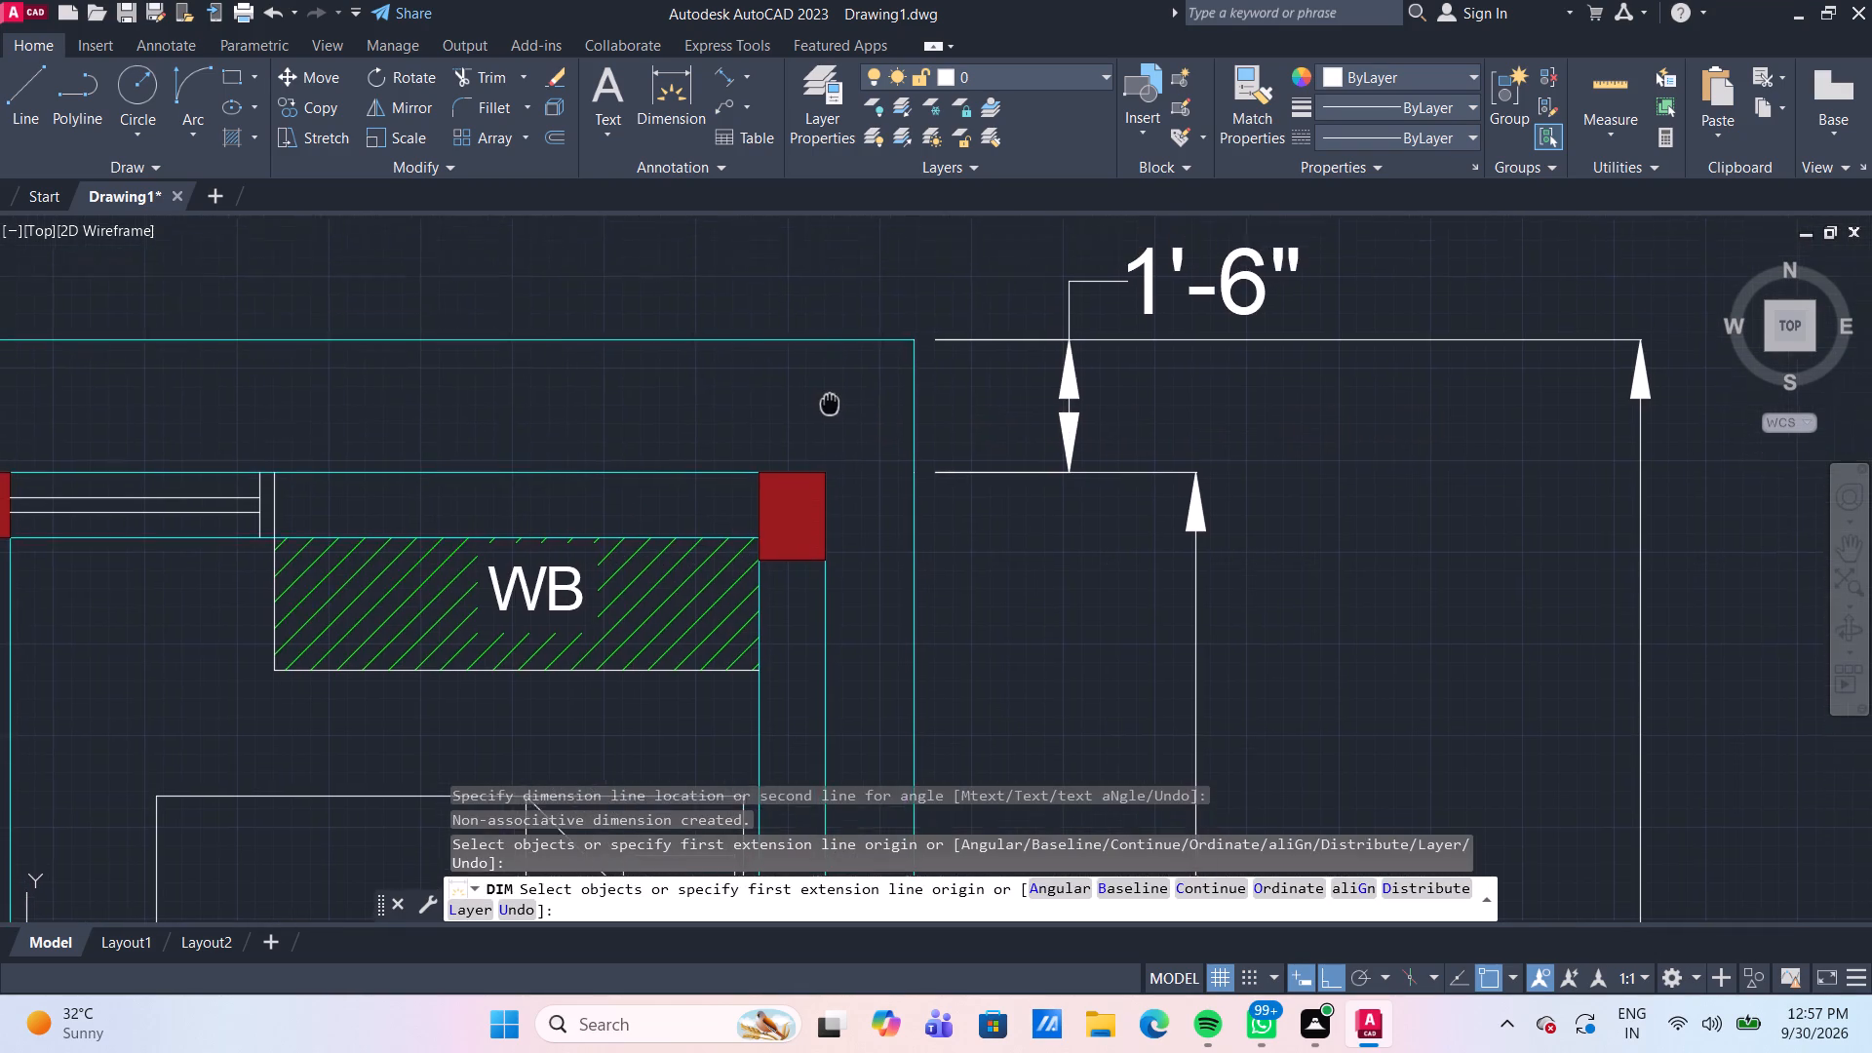
middle_click_drag(829, 408, 784, 522)
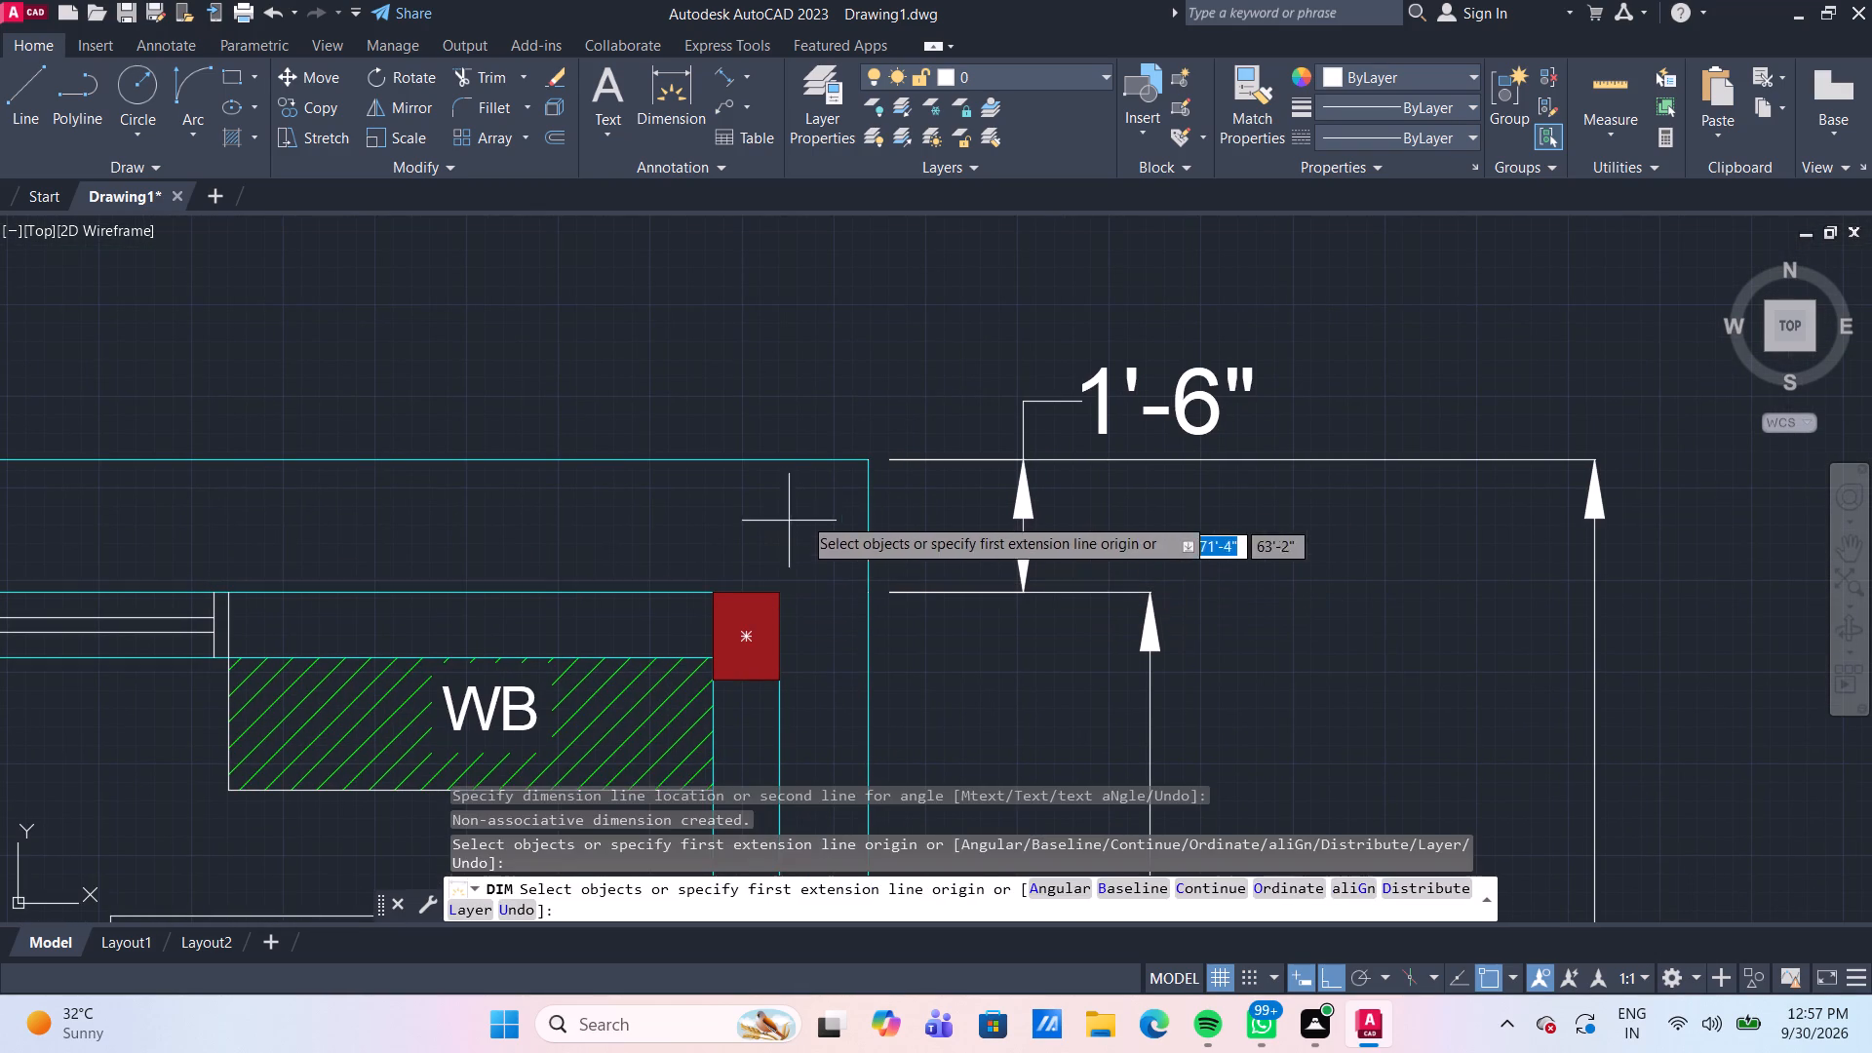
left_click(867, 460)
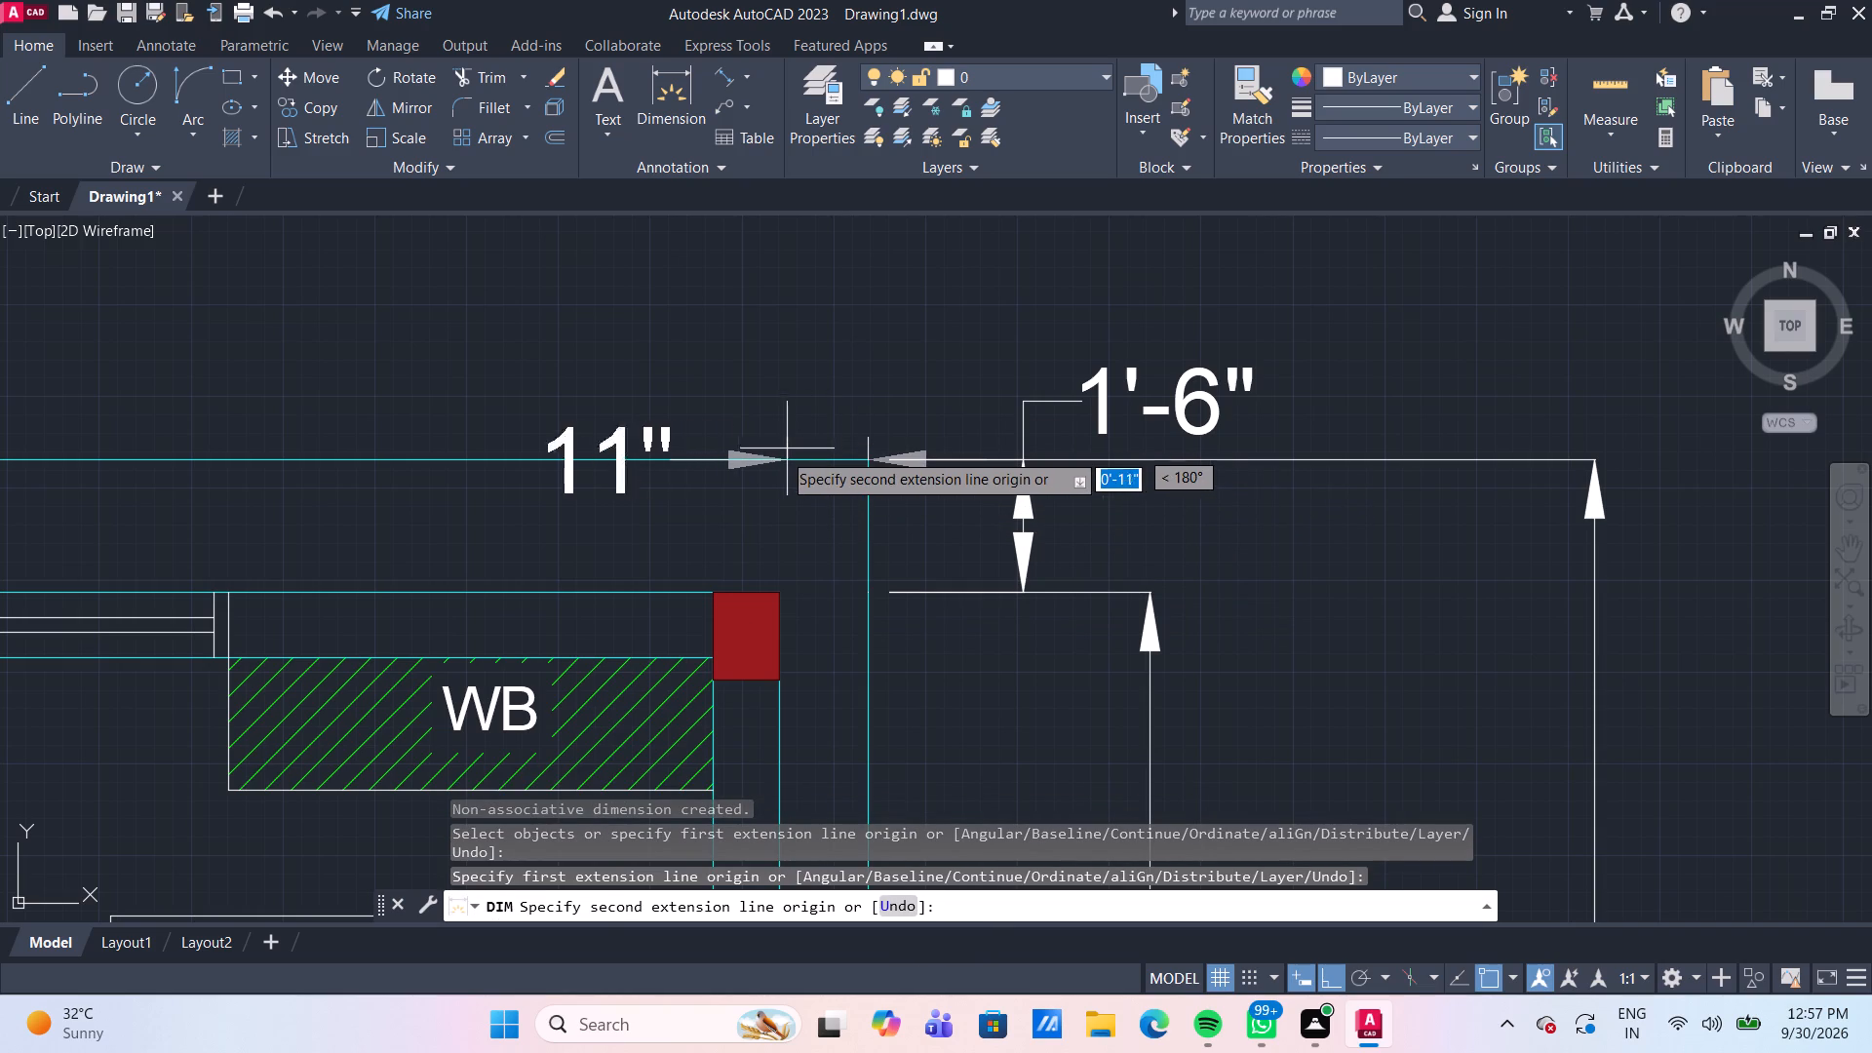
left_click(780, 451)
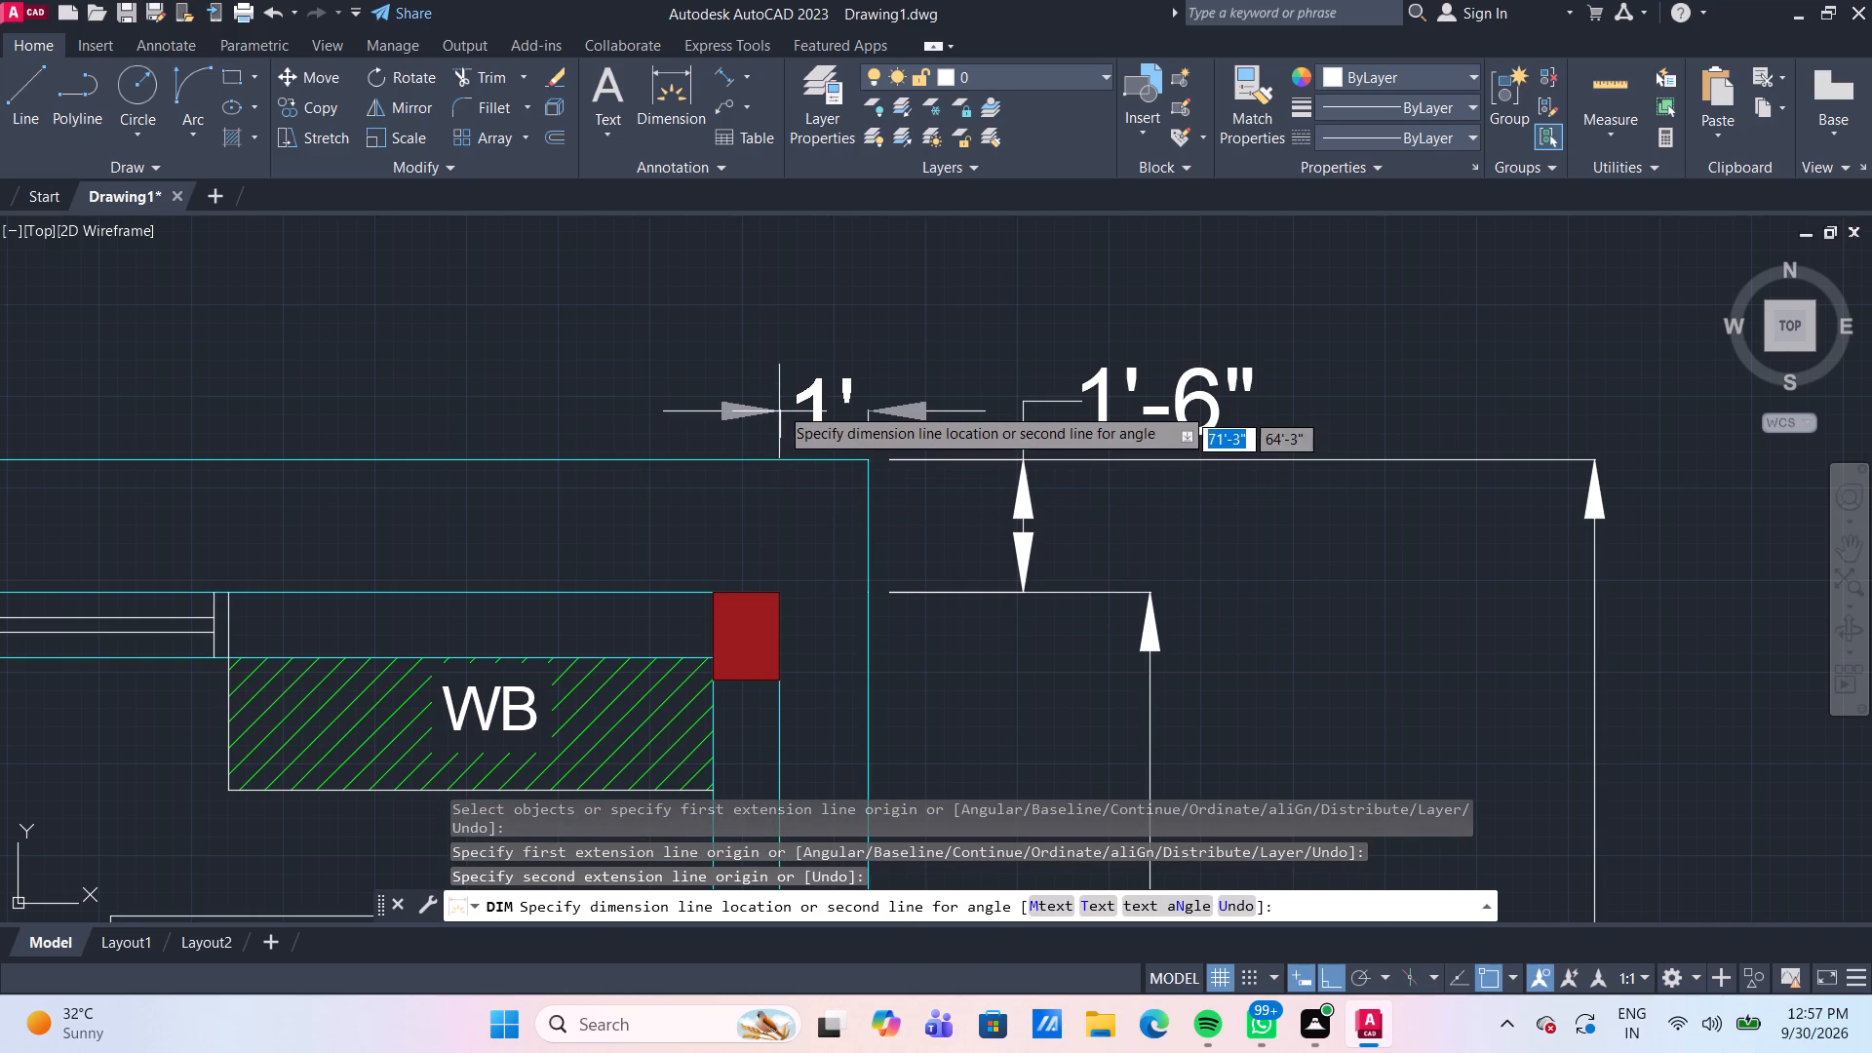
left_click(786, 321)
Dimension the full length of the plot's top boundary, placing it well above the plot, beyond the right-hand gap dimension.
scroll(802, 374, "down", 3)
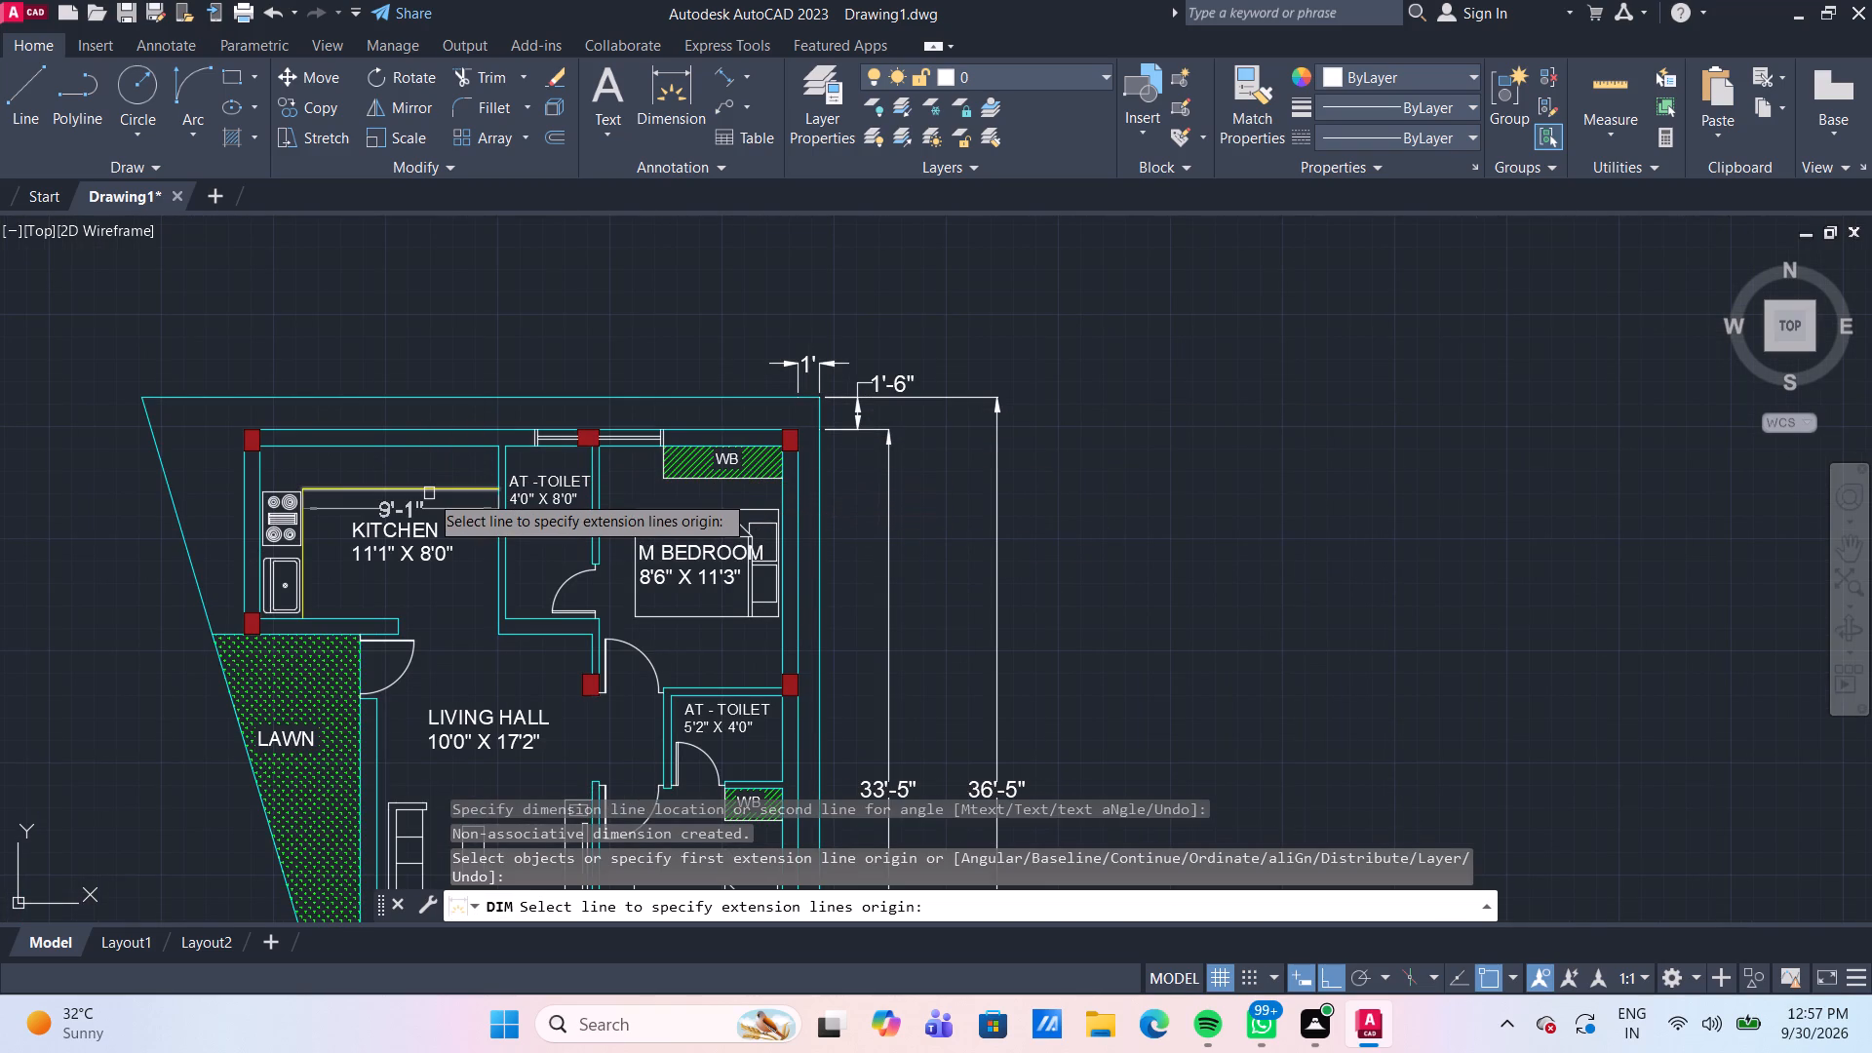
scroll(495, 388, "up", 1)
middle_click_drag(544, 405, 564, 411)
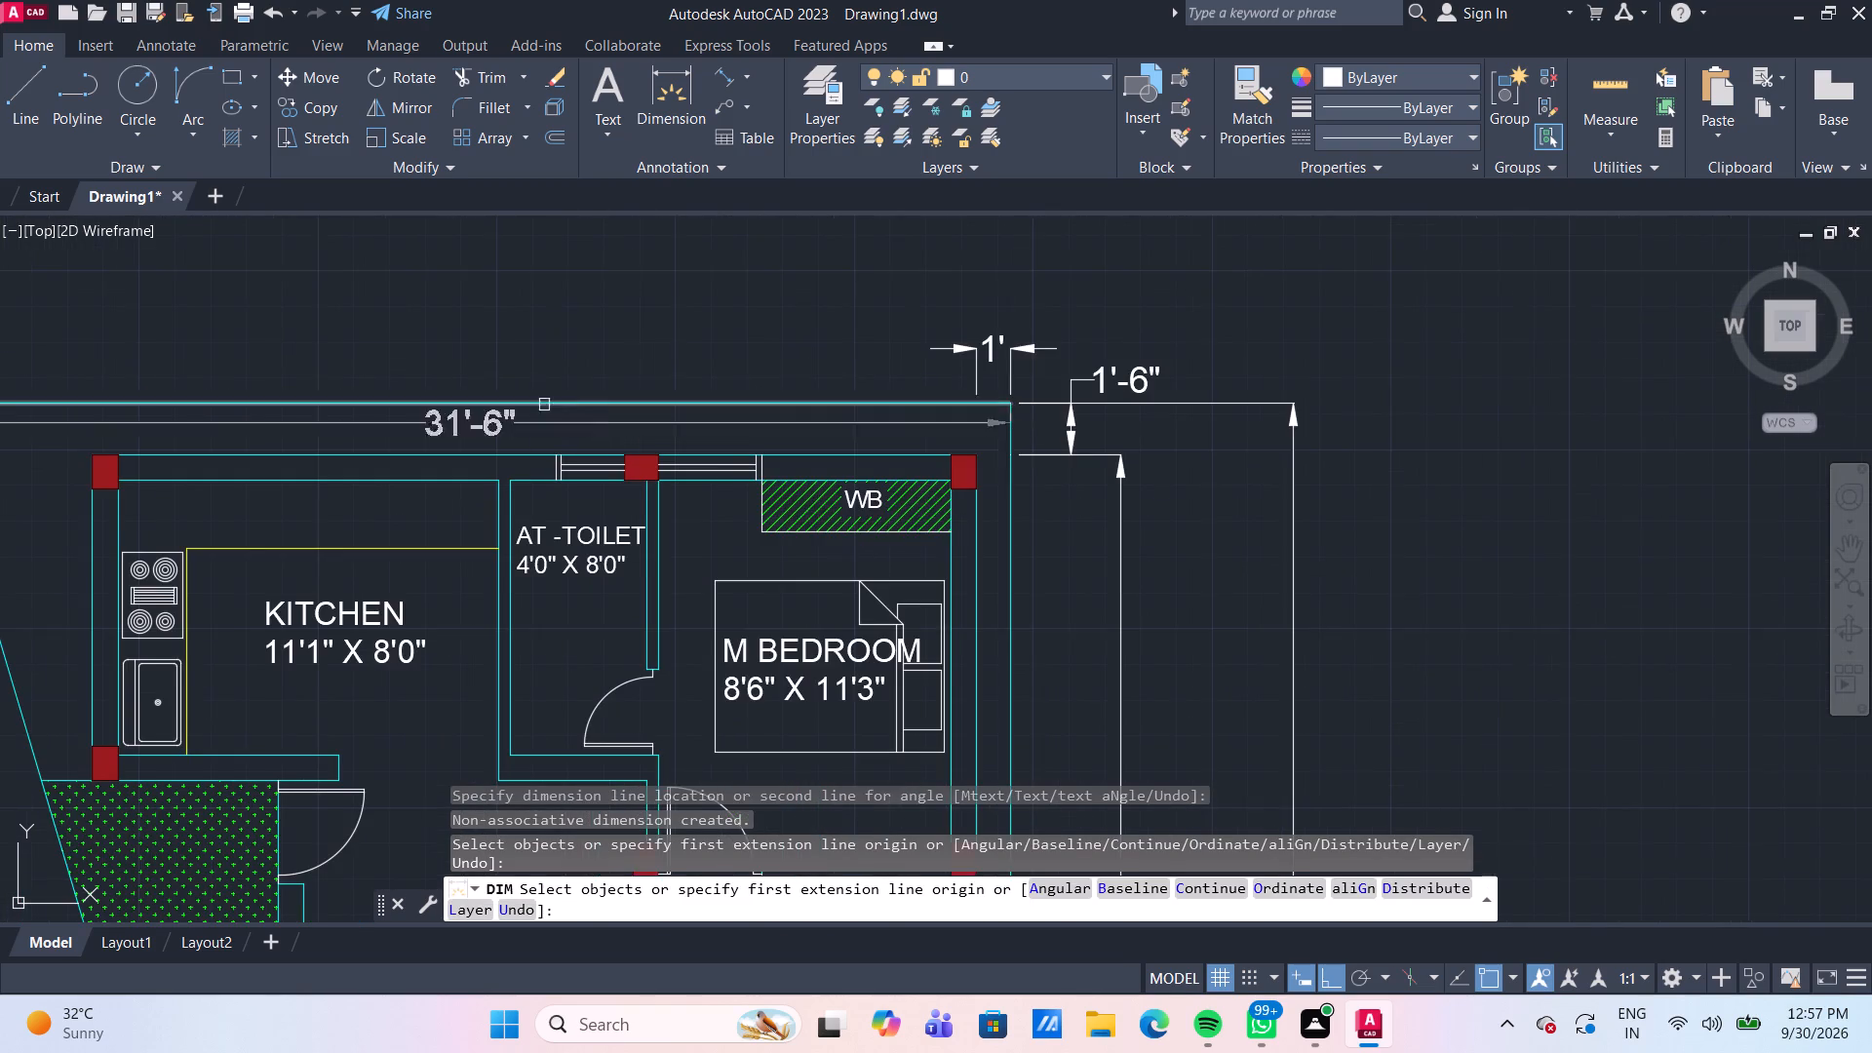
middle_click_drag(564, 411, 715, 432)
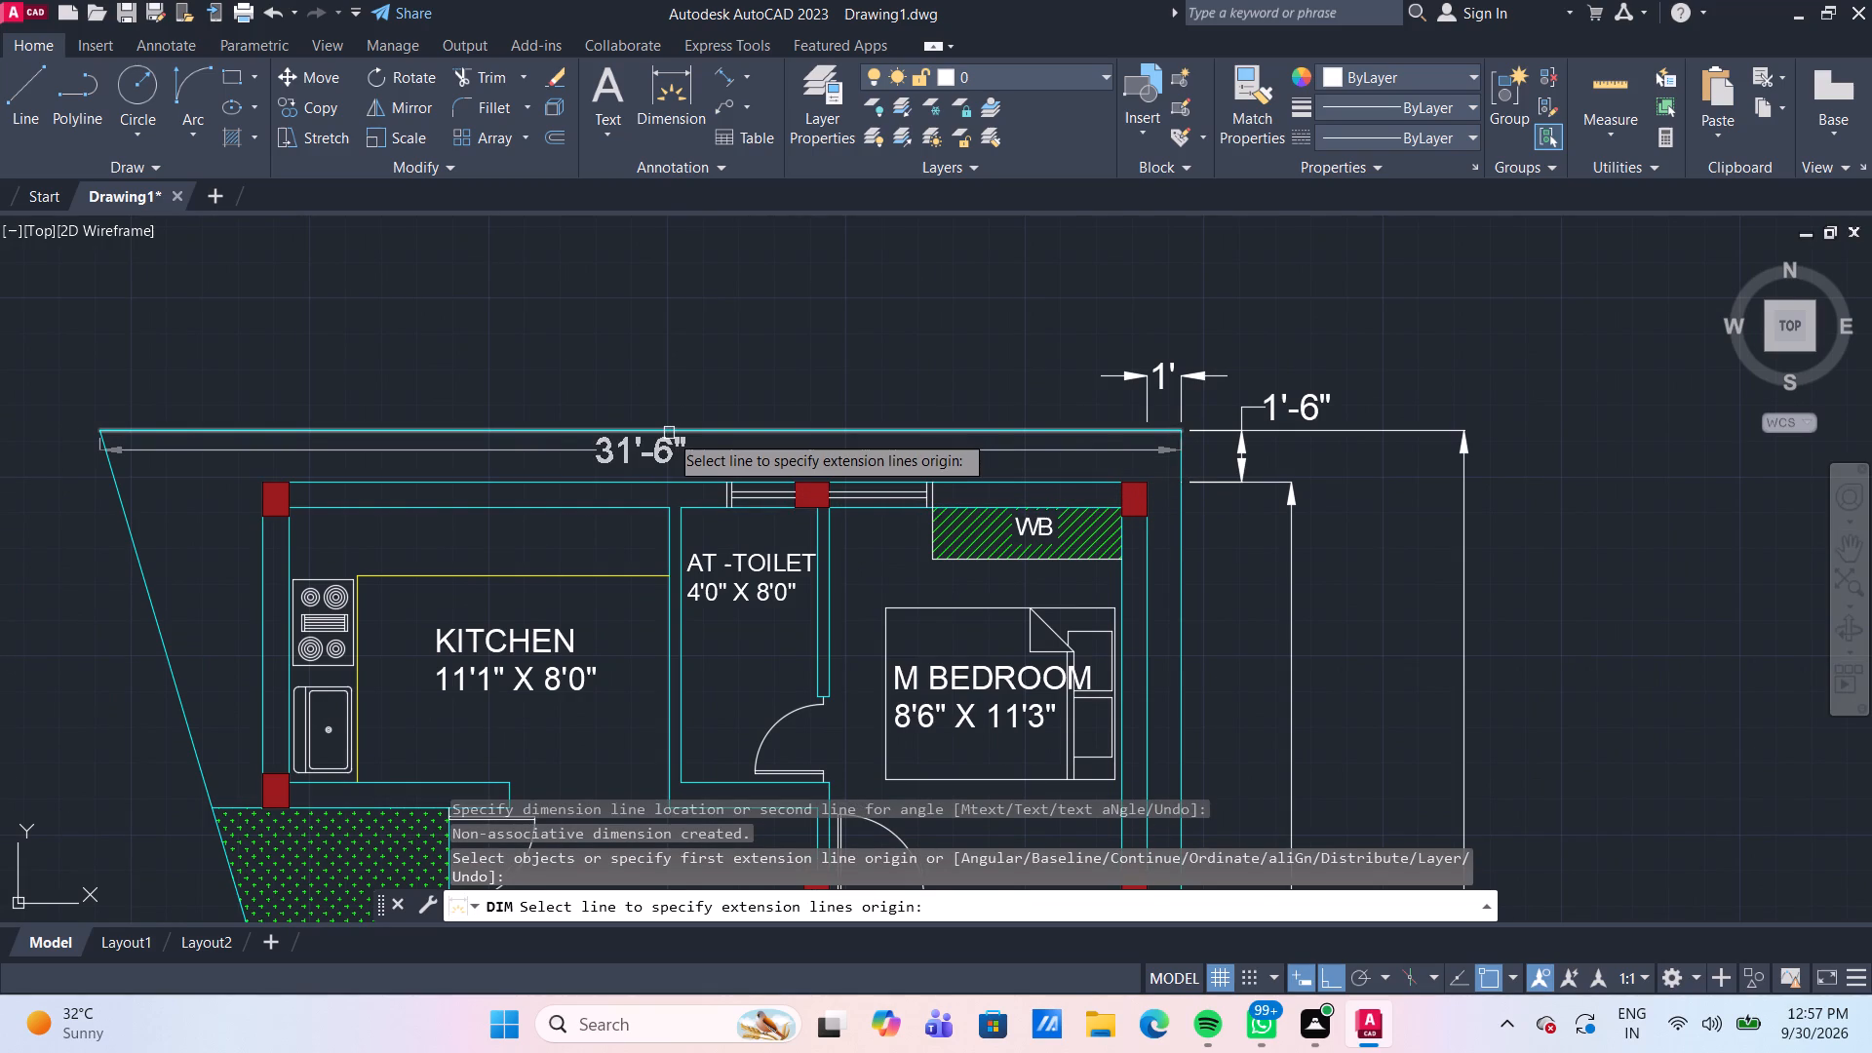
left_click(669, 433)
scroll(682, 320, "down", 1)
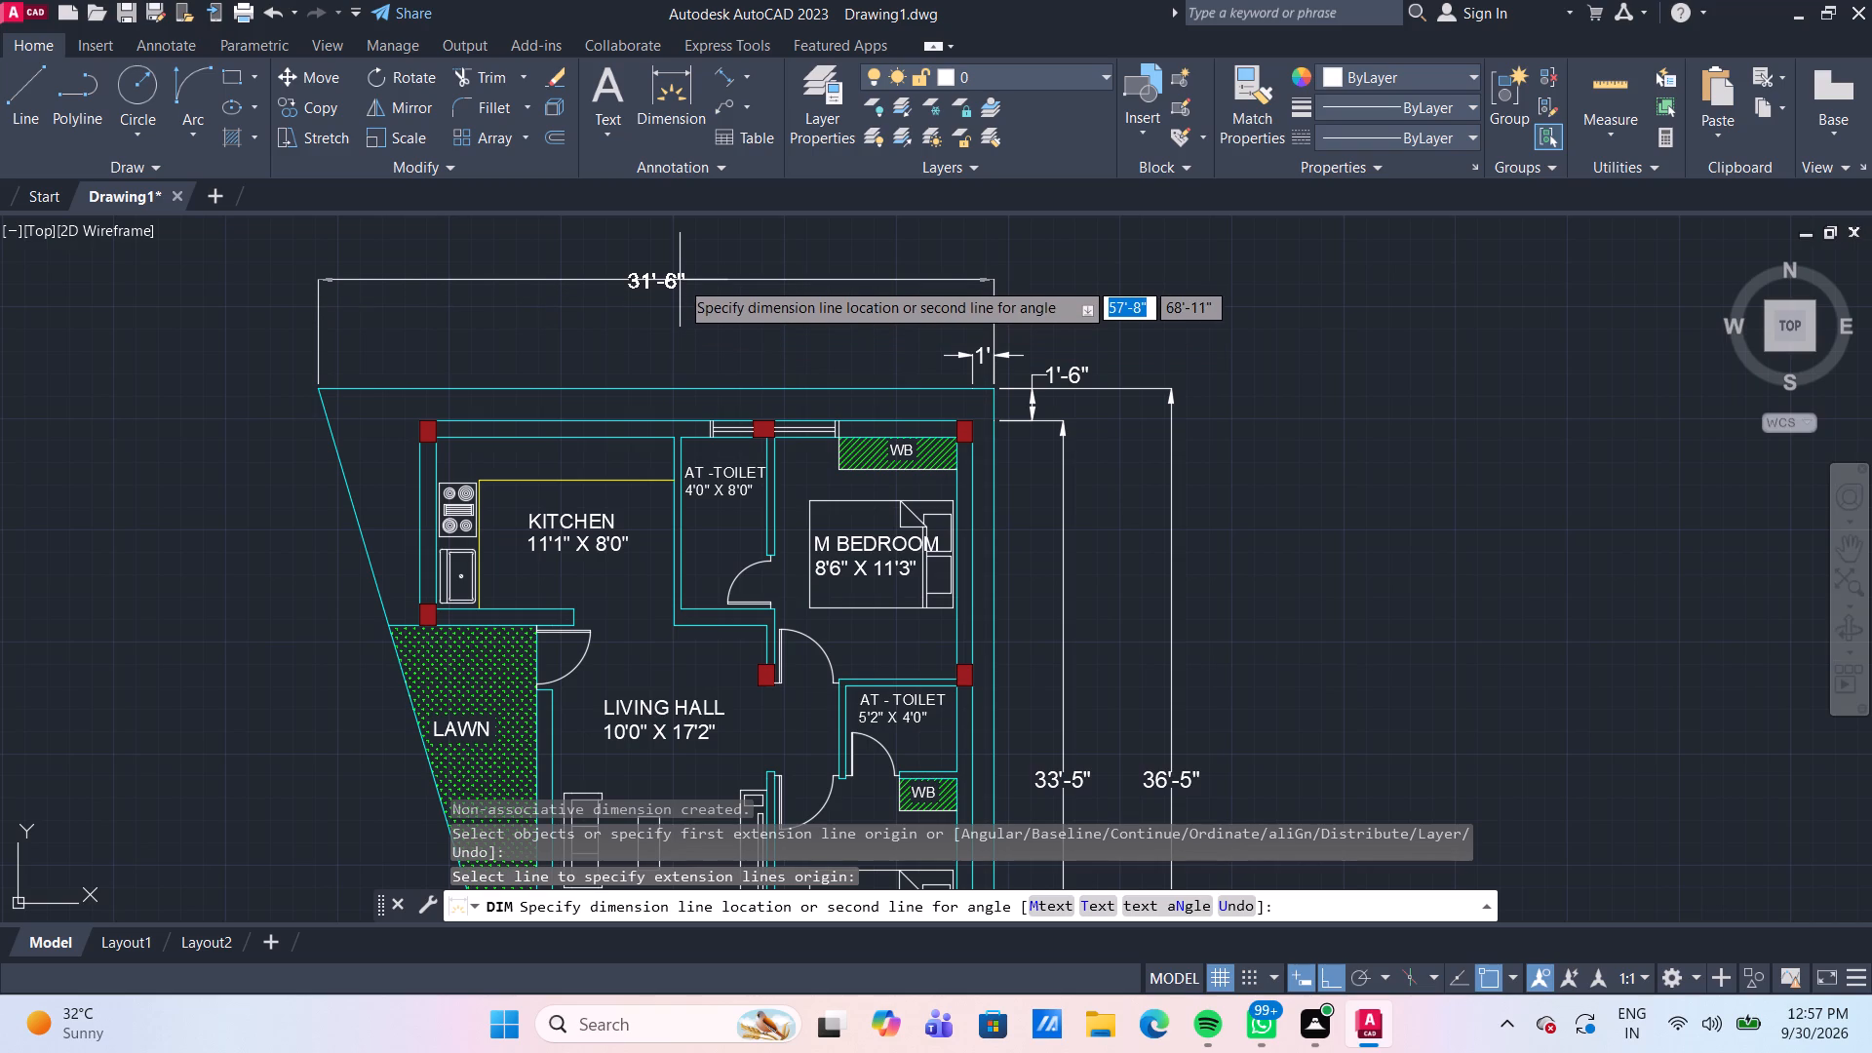
left_click(680, 280)
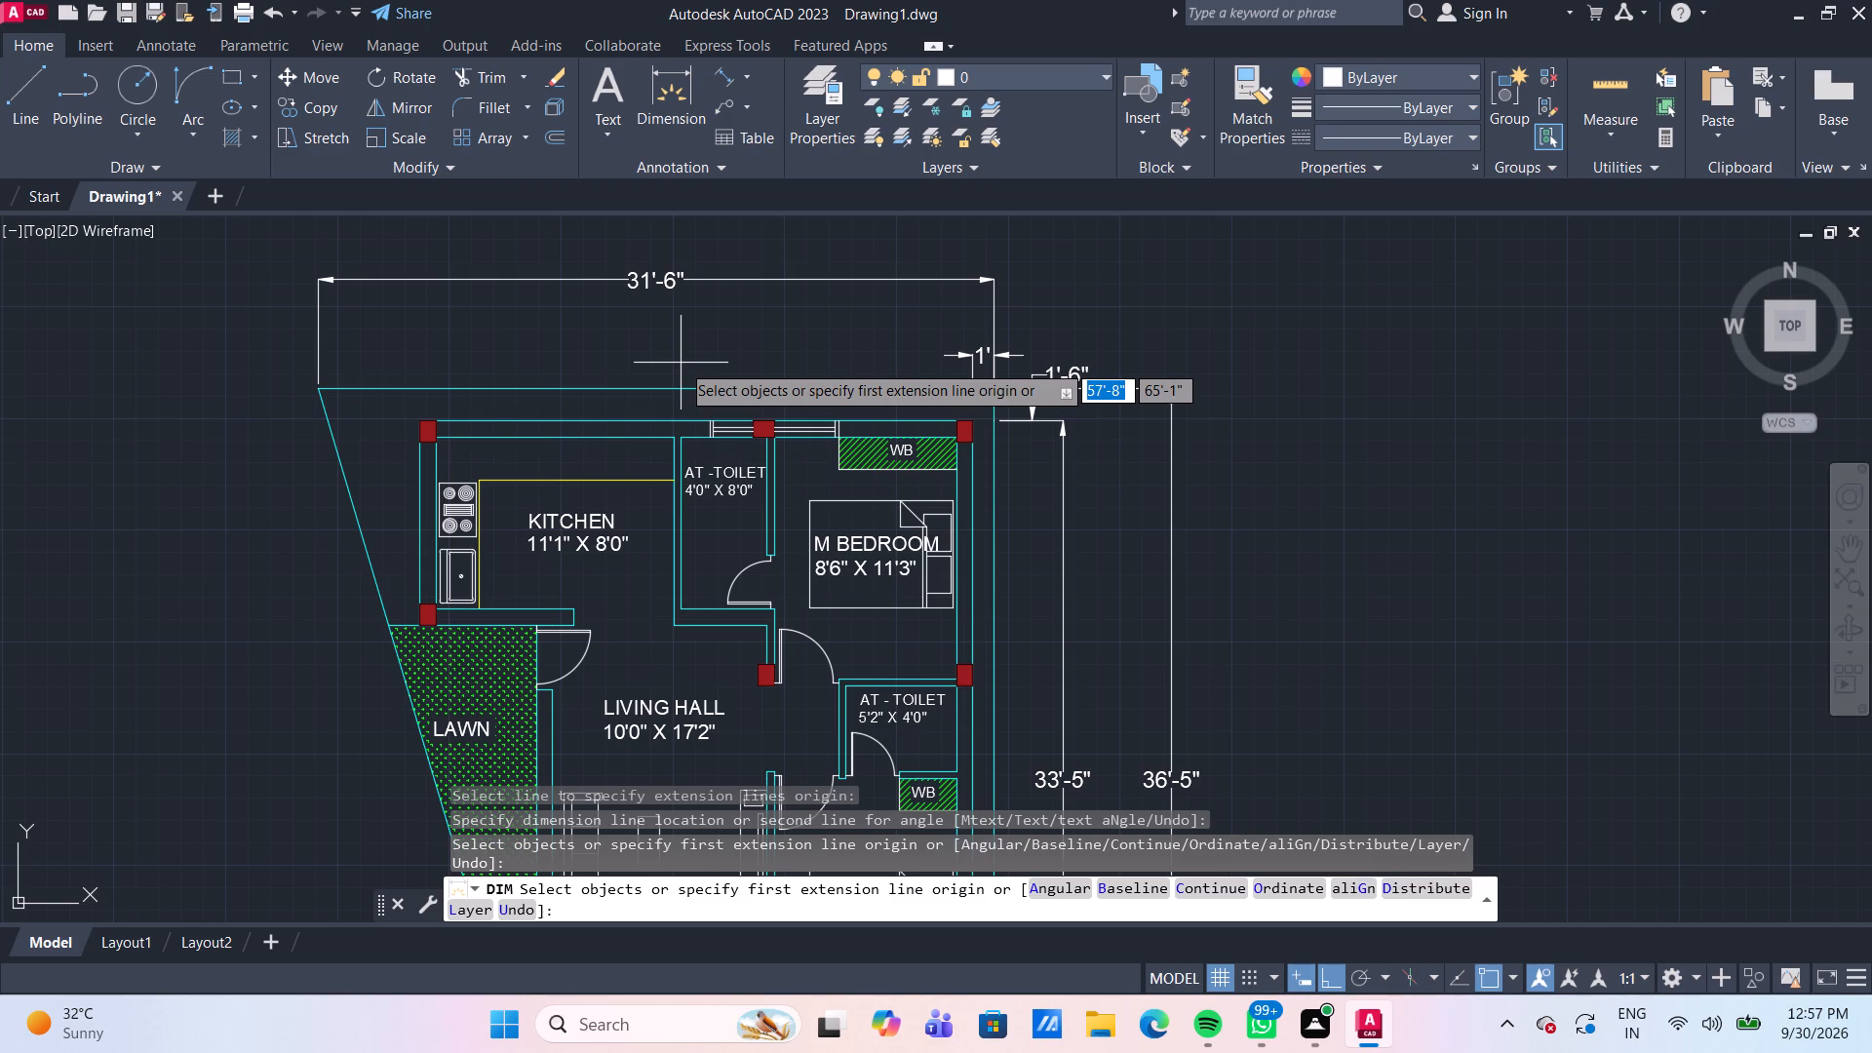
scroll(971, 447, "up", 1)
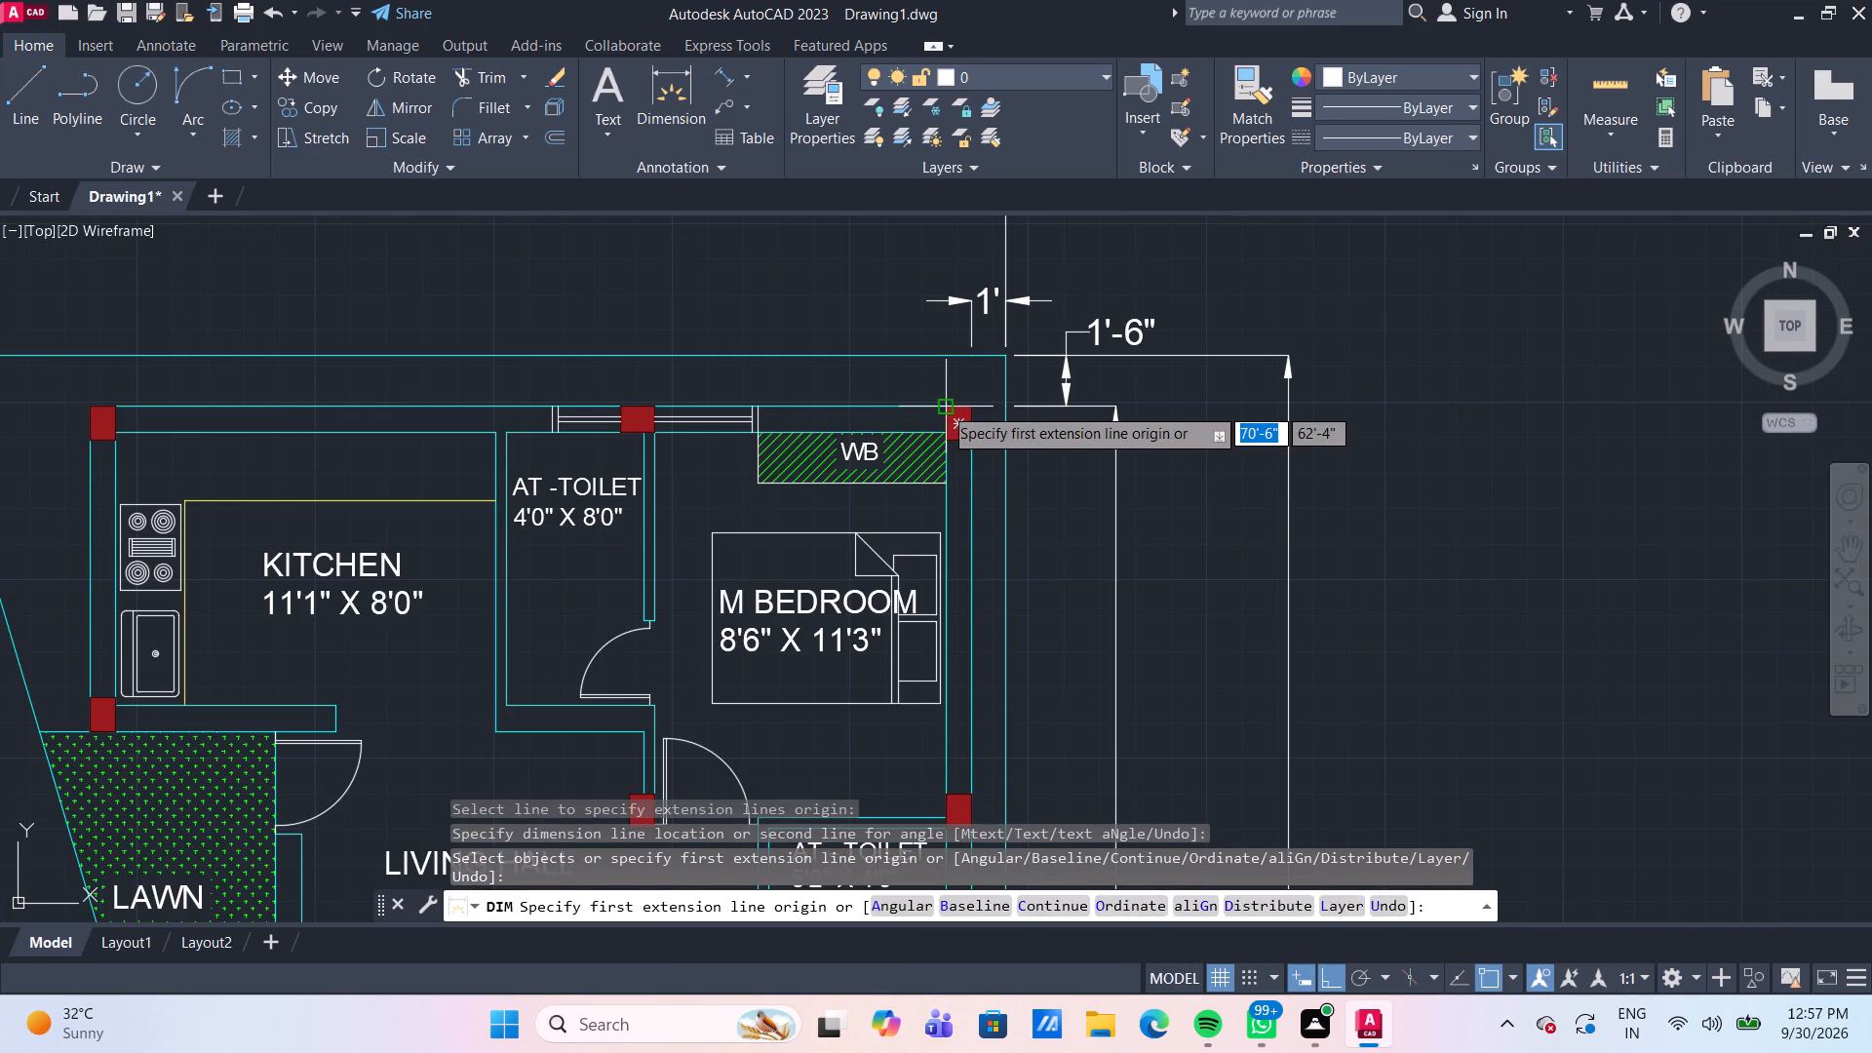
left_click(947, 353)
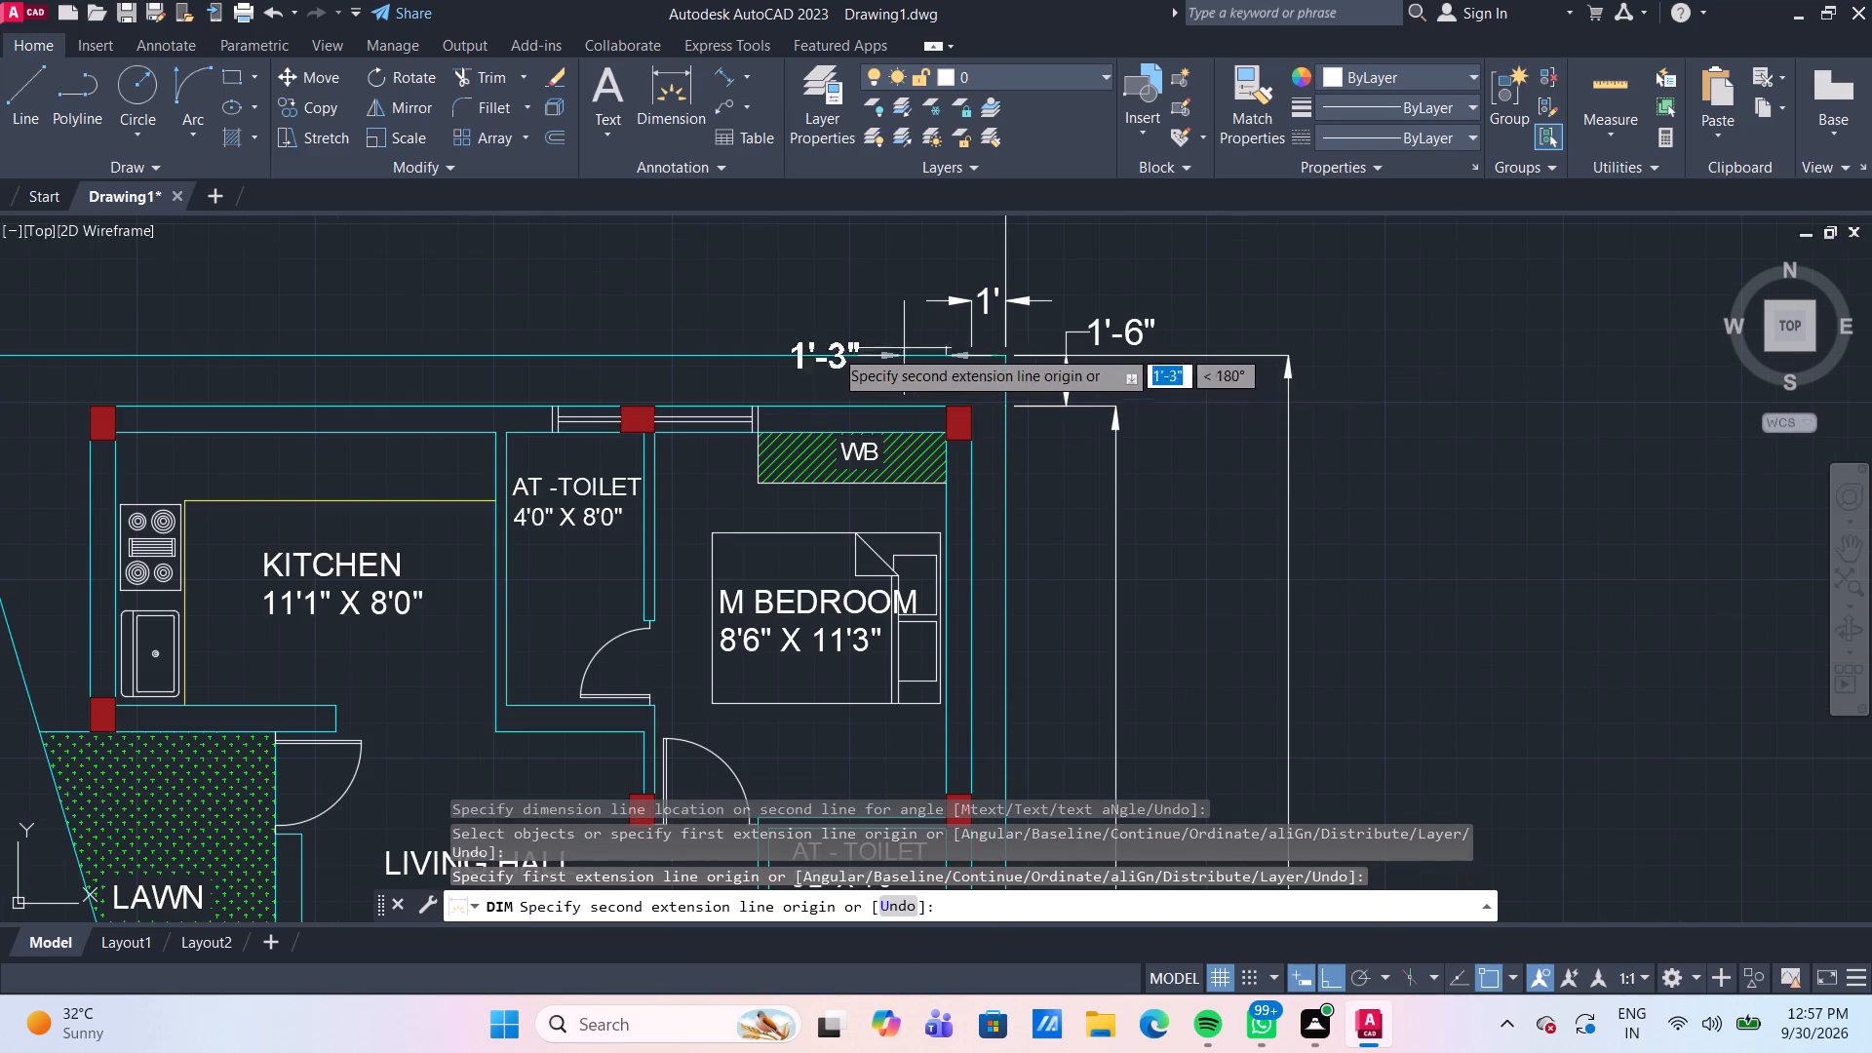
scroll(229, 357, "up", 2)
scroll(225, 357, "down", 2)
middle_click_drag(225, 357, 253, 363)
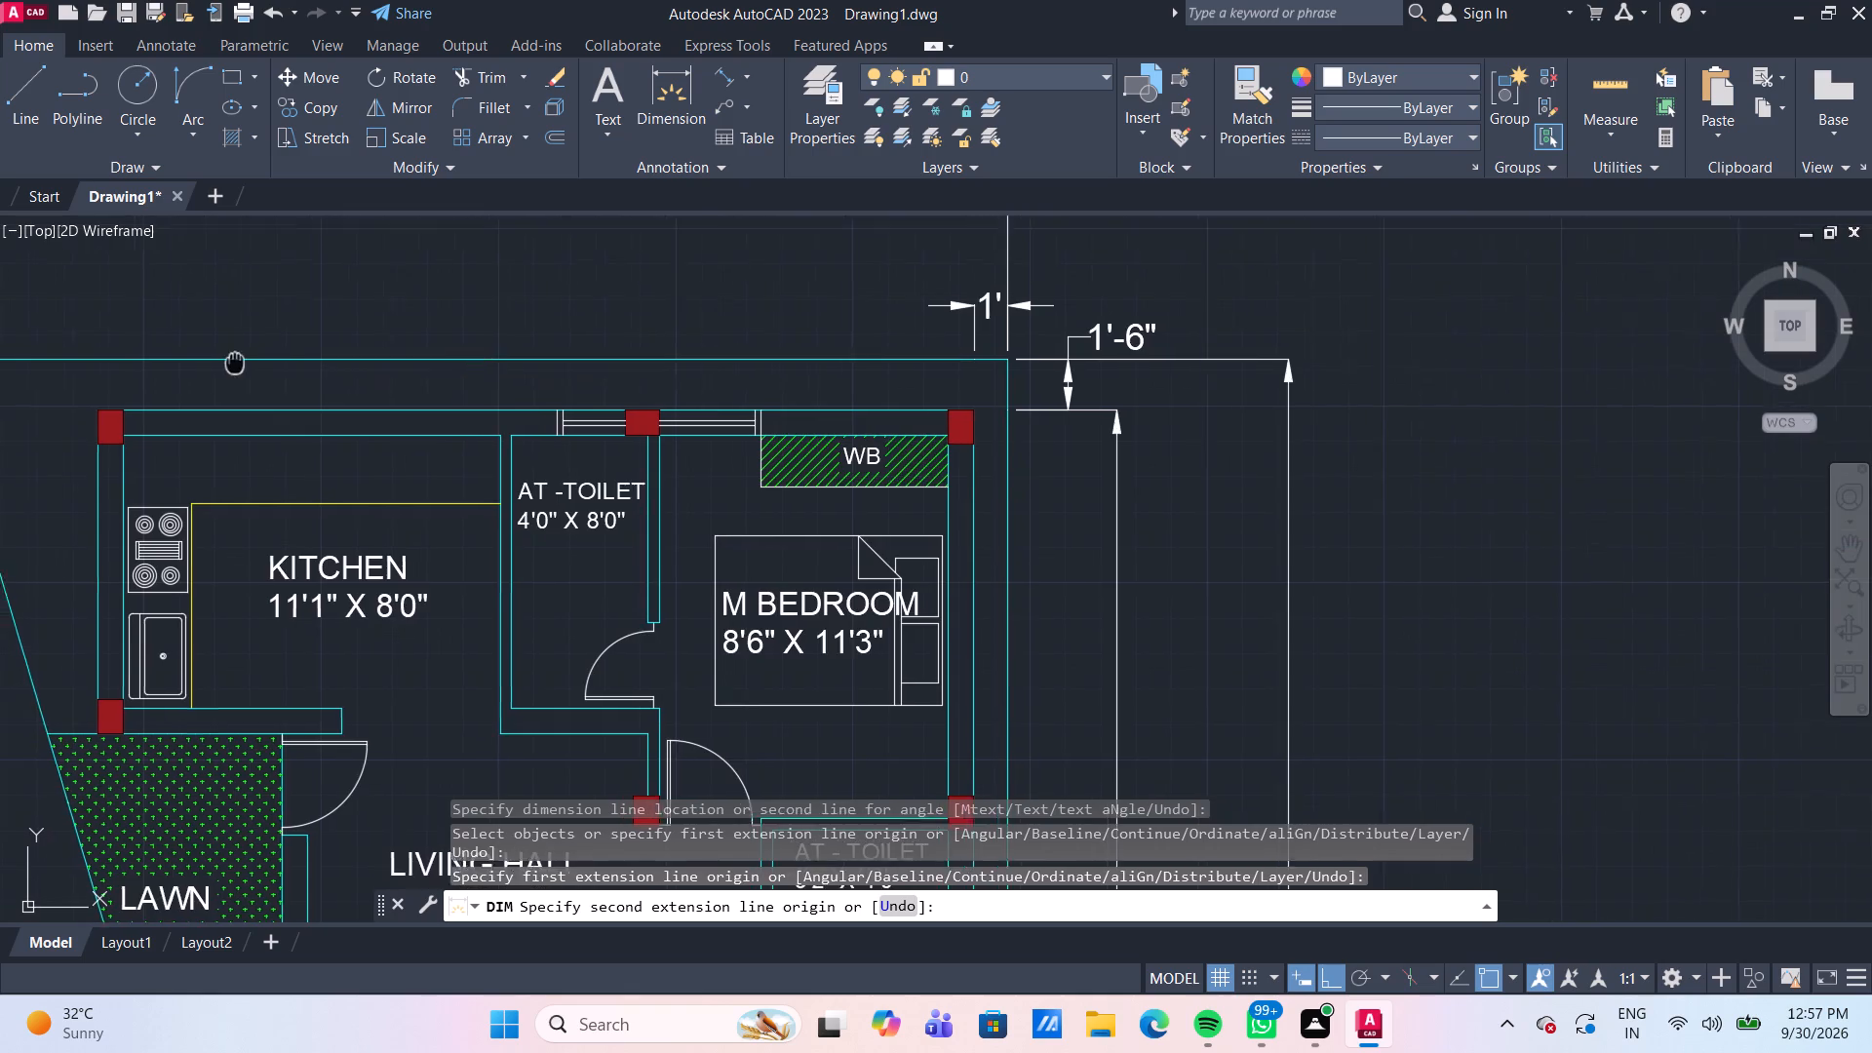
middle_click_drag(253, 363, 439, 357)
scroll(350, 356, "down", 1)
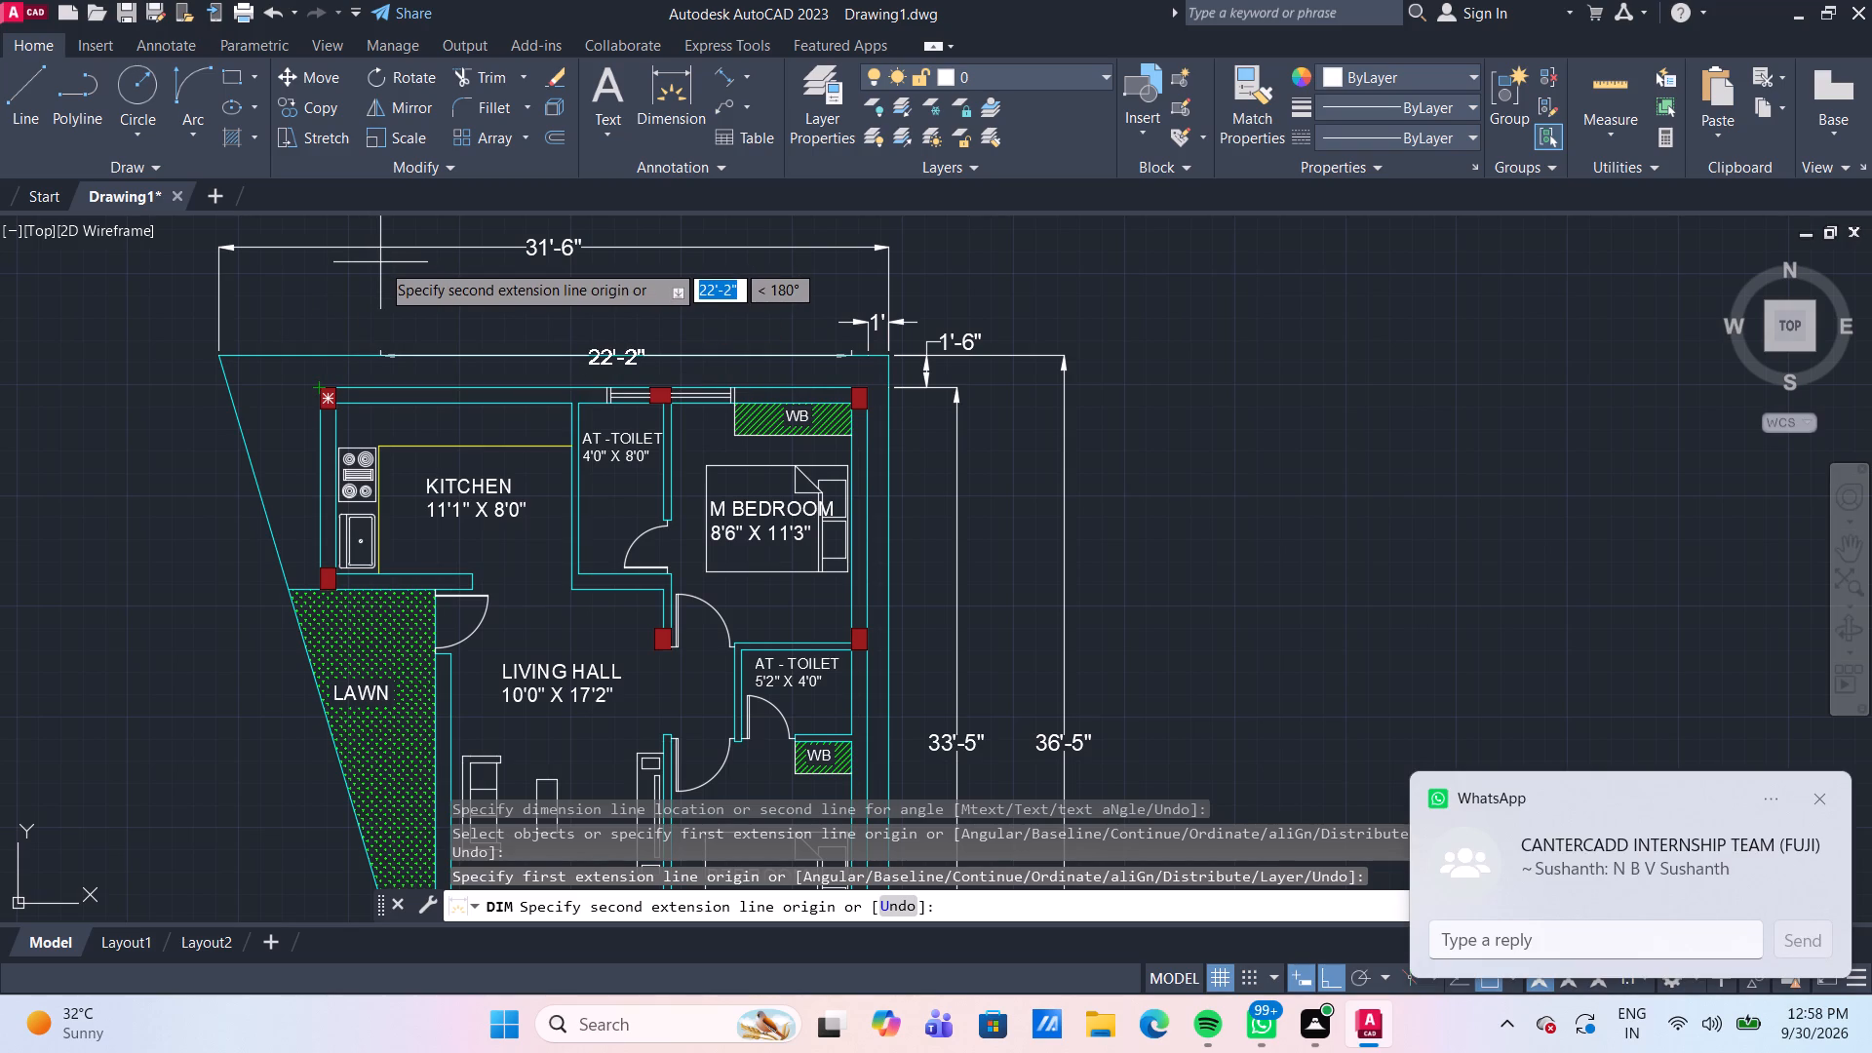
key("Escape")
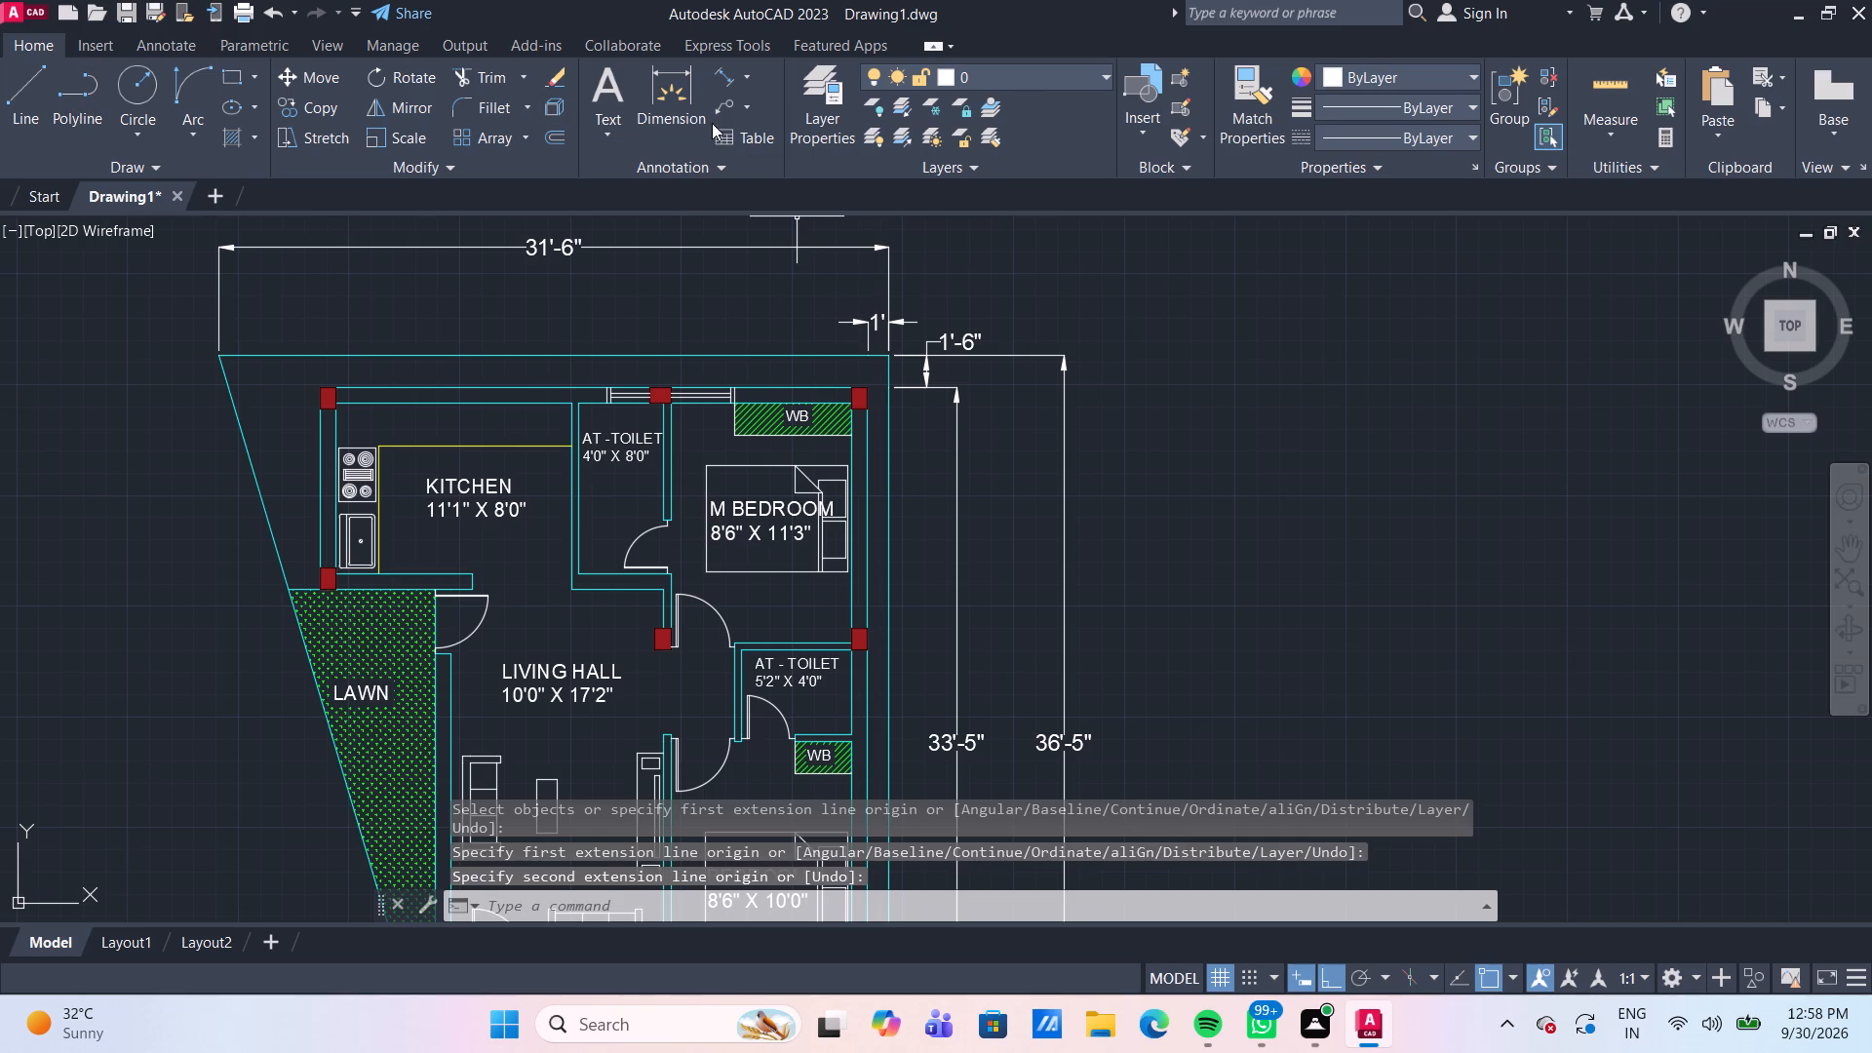
Dimension the house's full width between its right and left outer wall lines, placing it between the top boundary and its overall dimension.
left_click(680, 72)
scroll(898, 400, "up", 3)
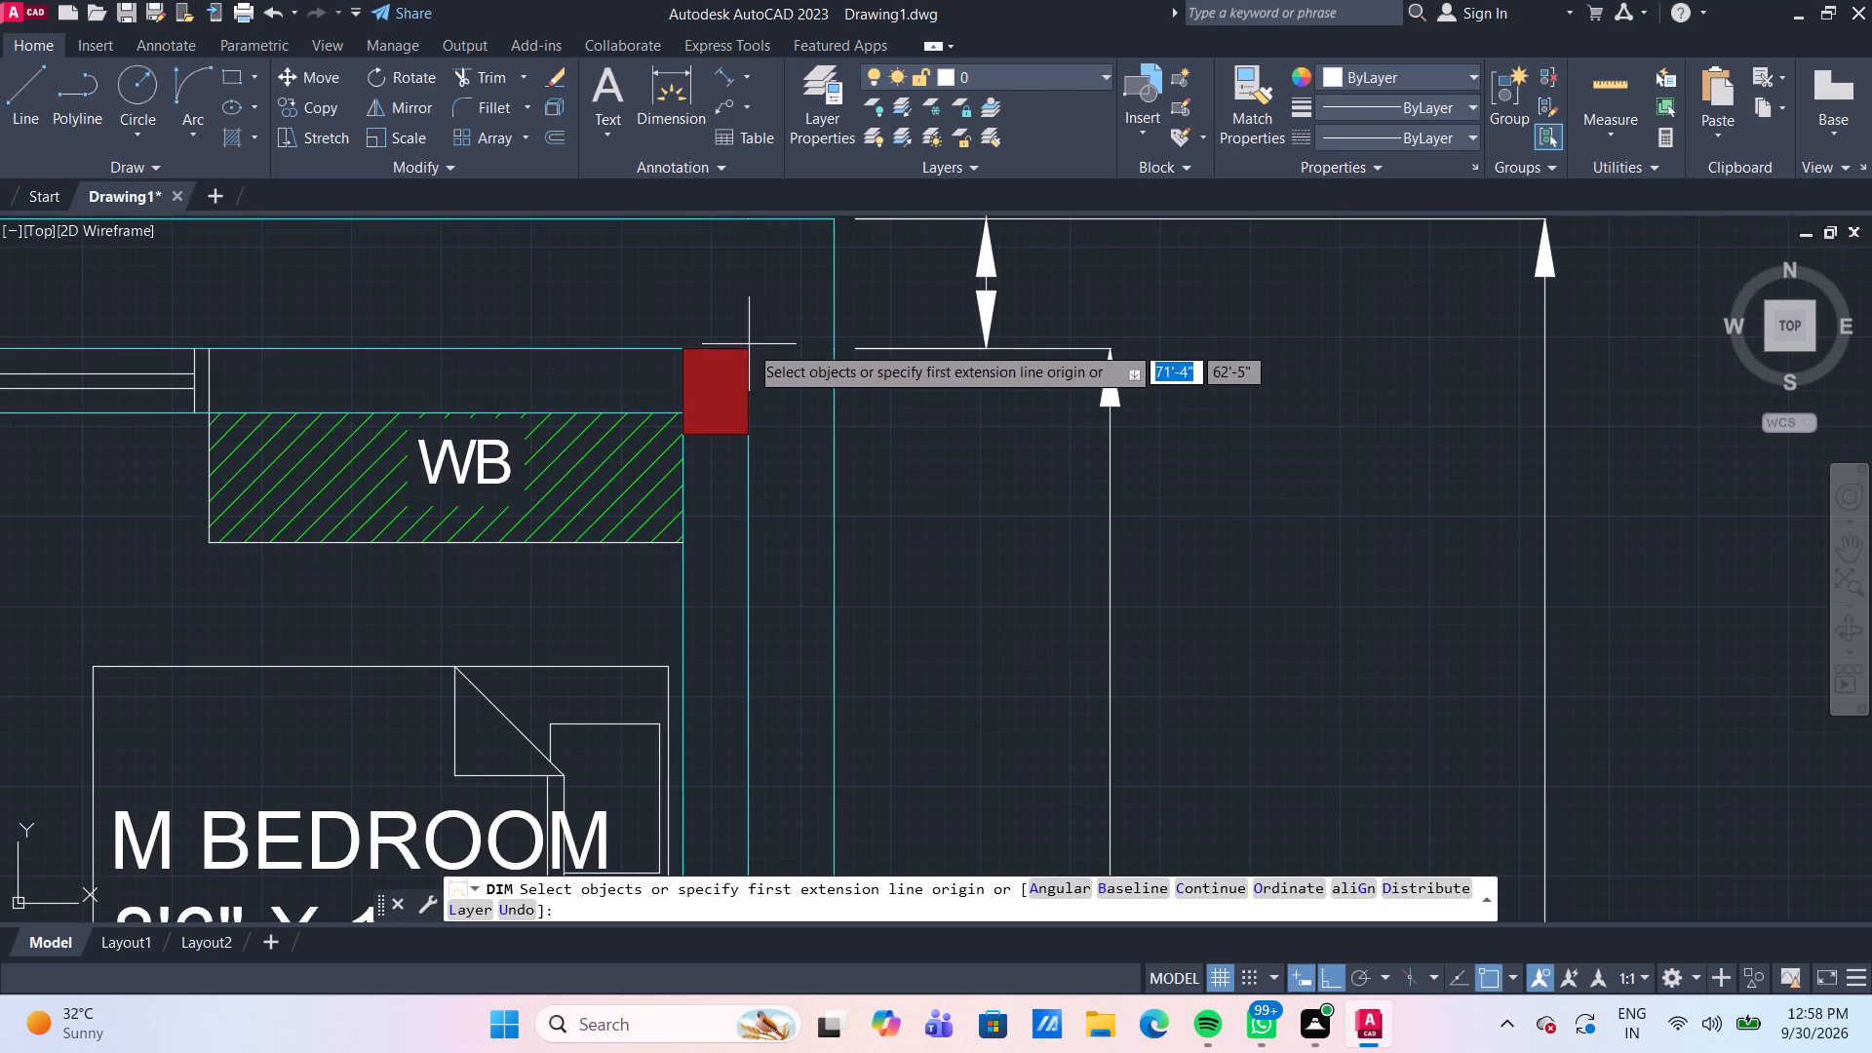
scroll(747, 349, "down", 2)
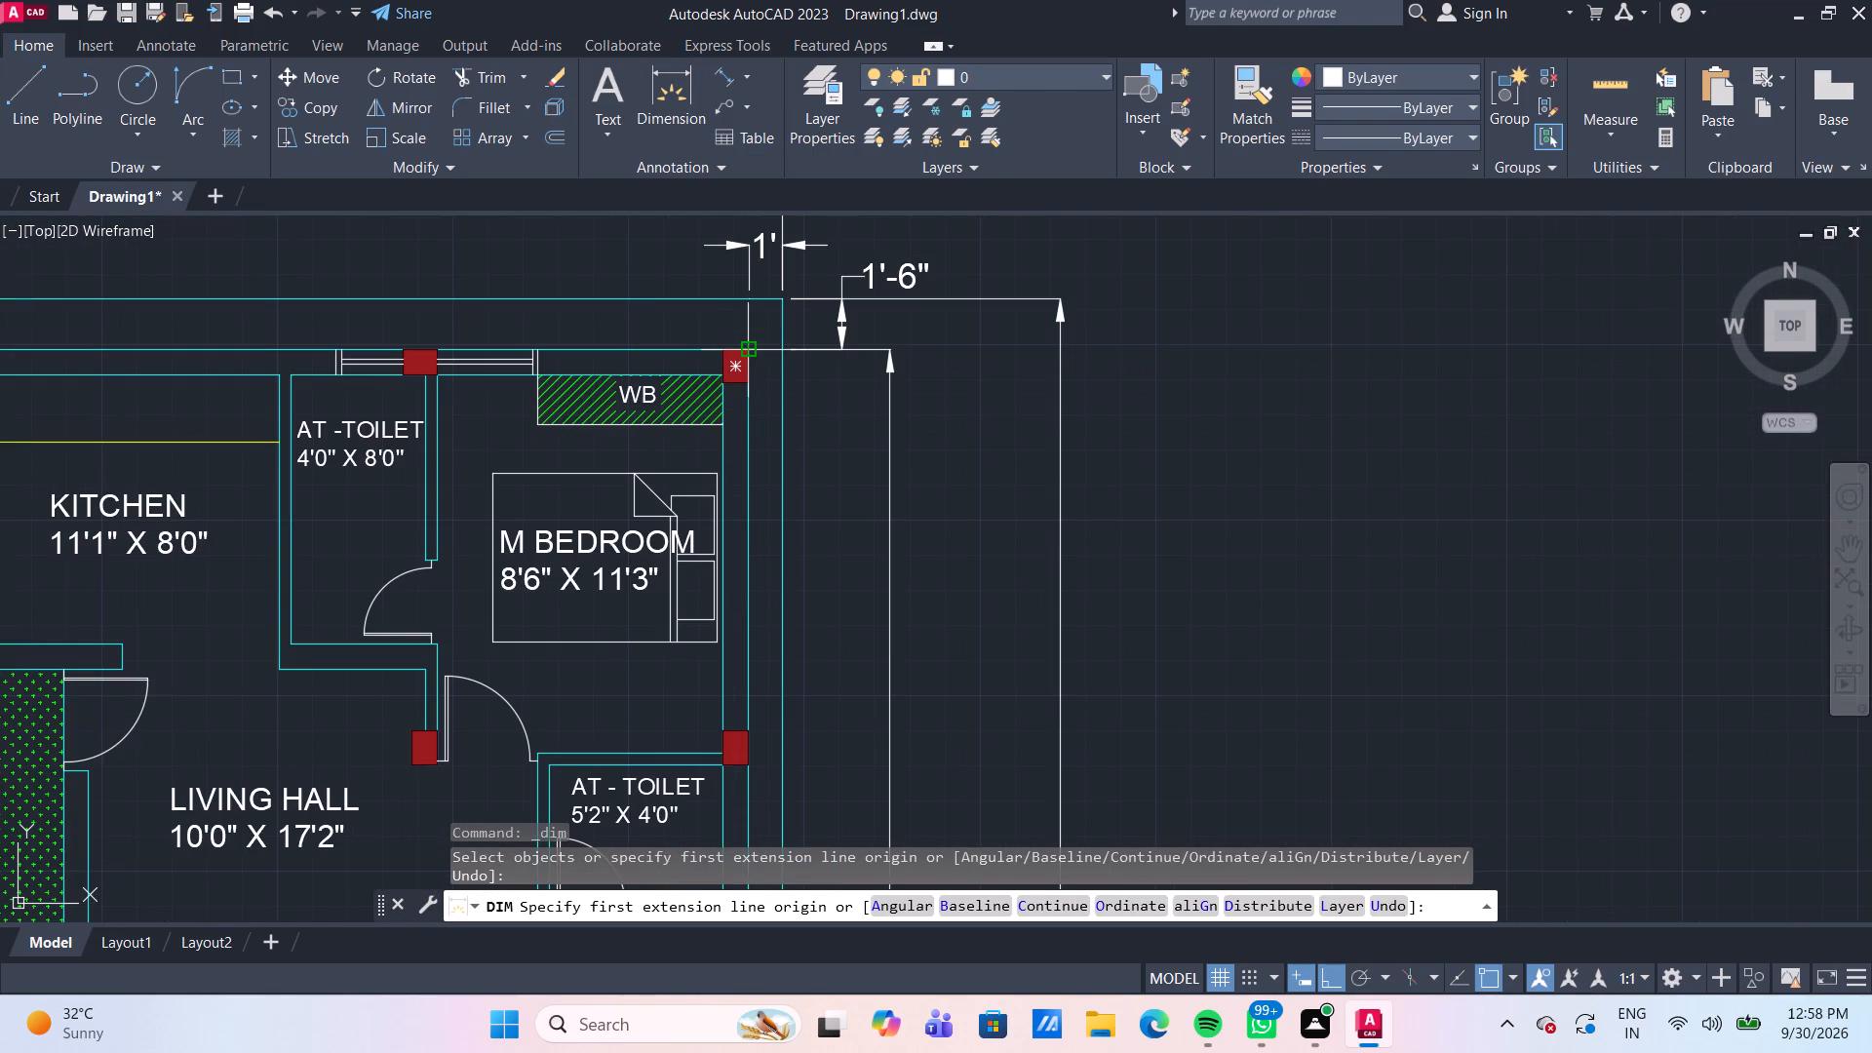
left_click(752, 296)
scroll(620, 296, "down", 4)
scroll(374, 298, "up", 3)
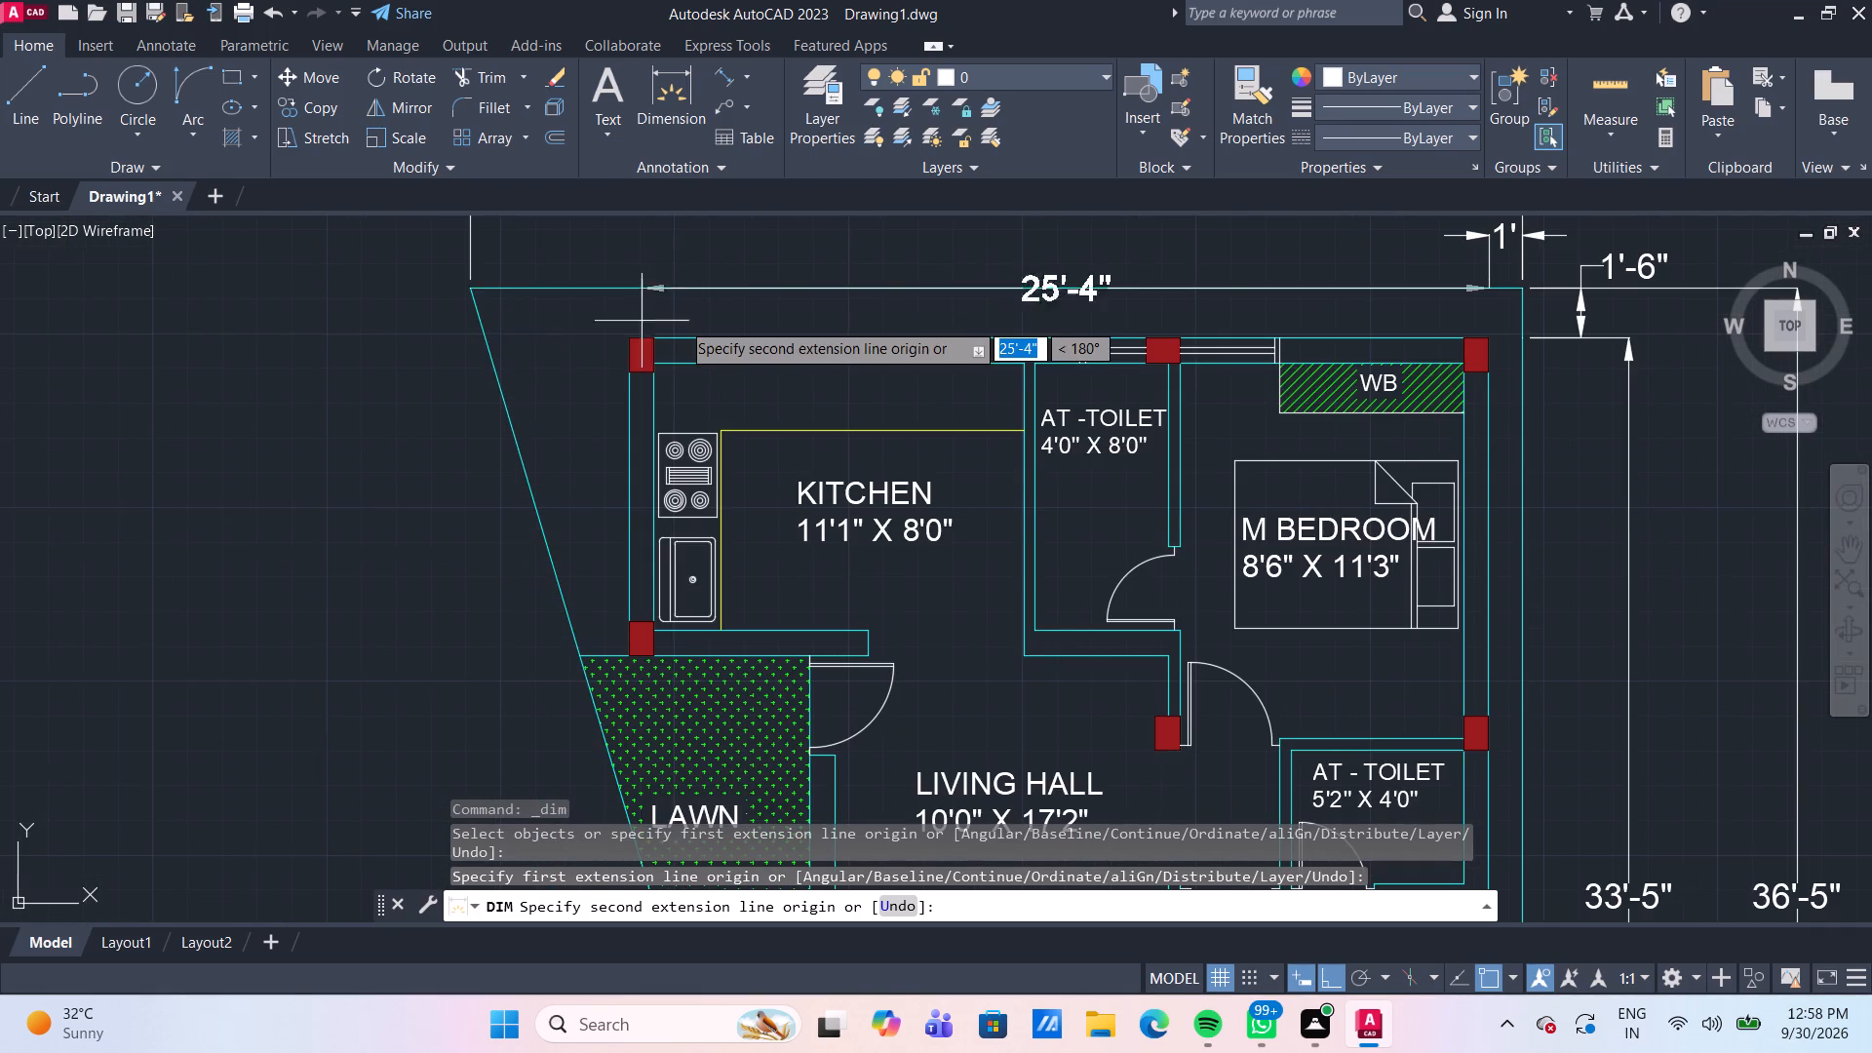
scroll(683, 318, "up", 1)
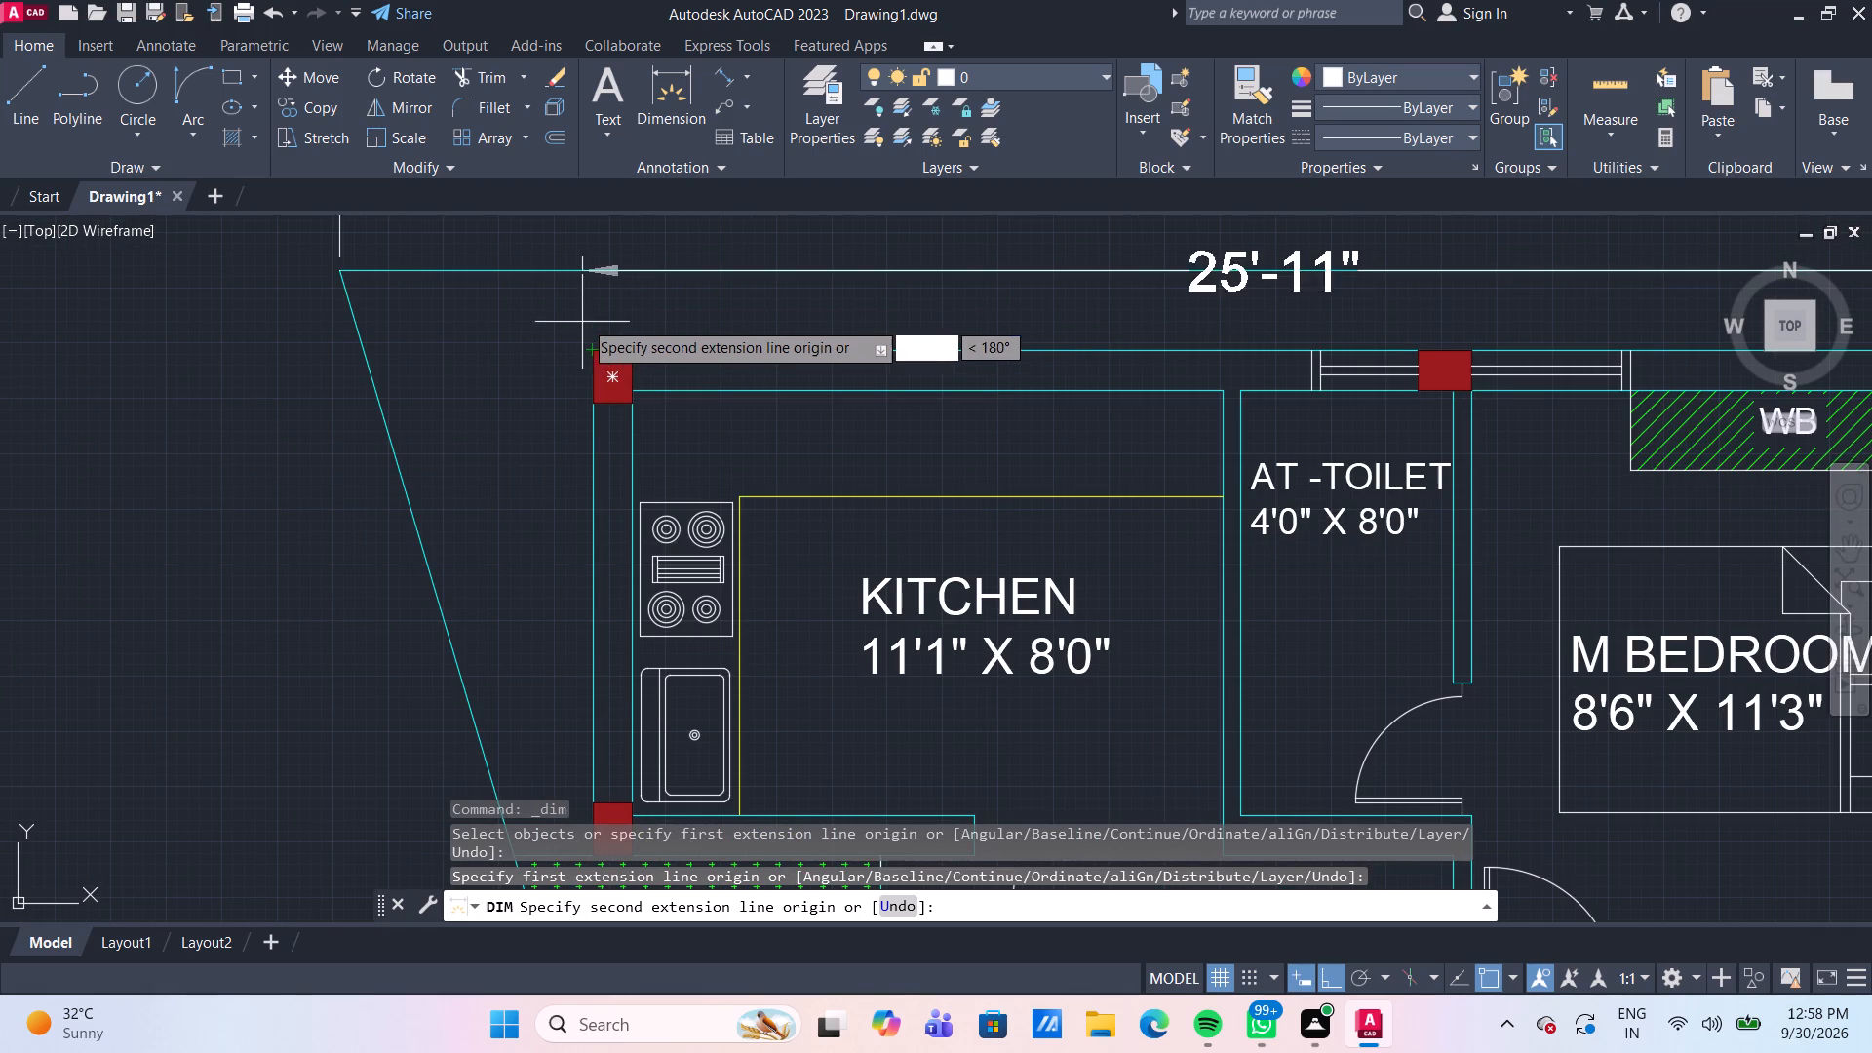
left_click(596, 279)
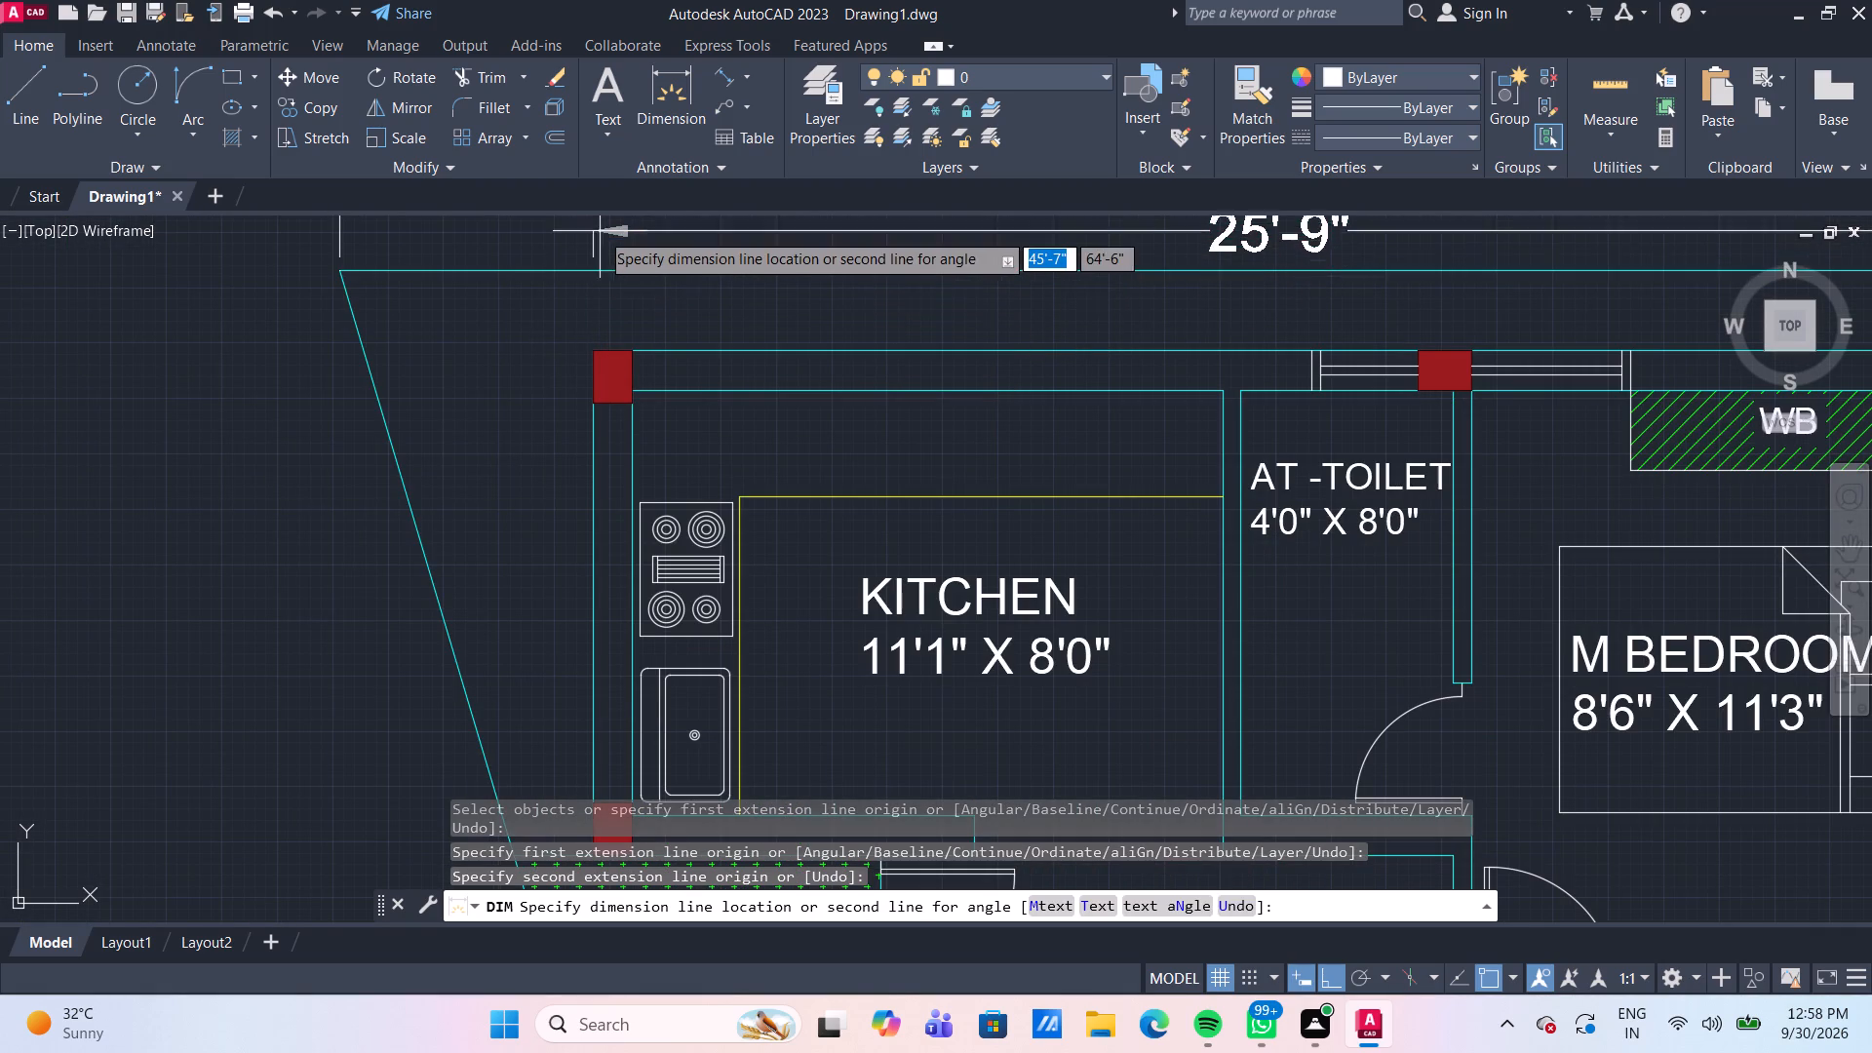
scroll(600, 229, "down", 2)
middle_click_drag(601, 228, 562, 328)
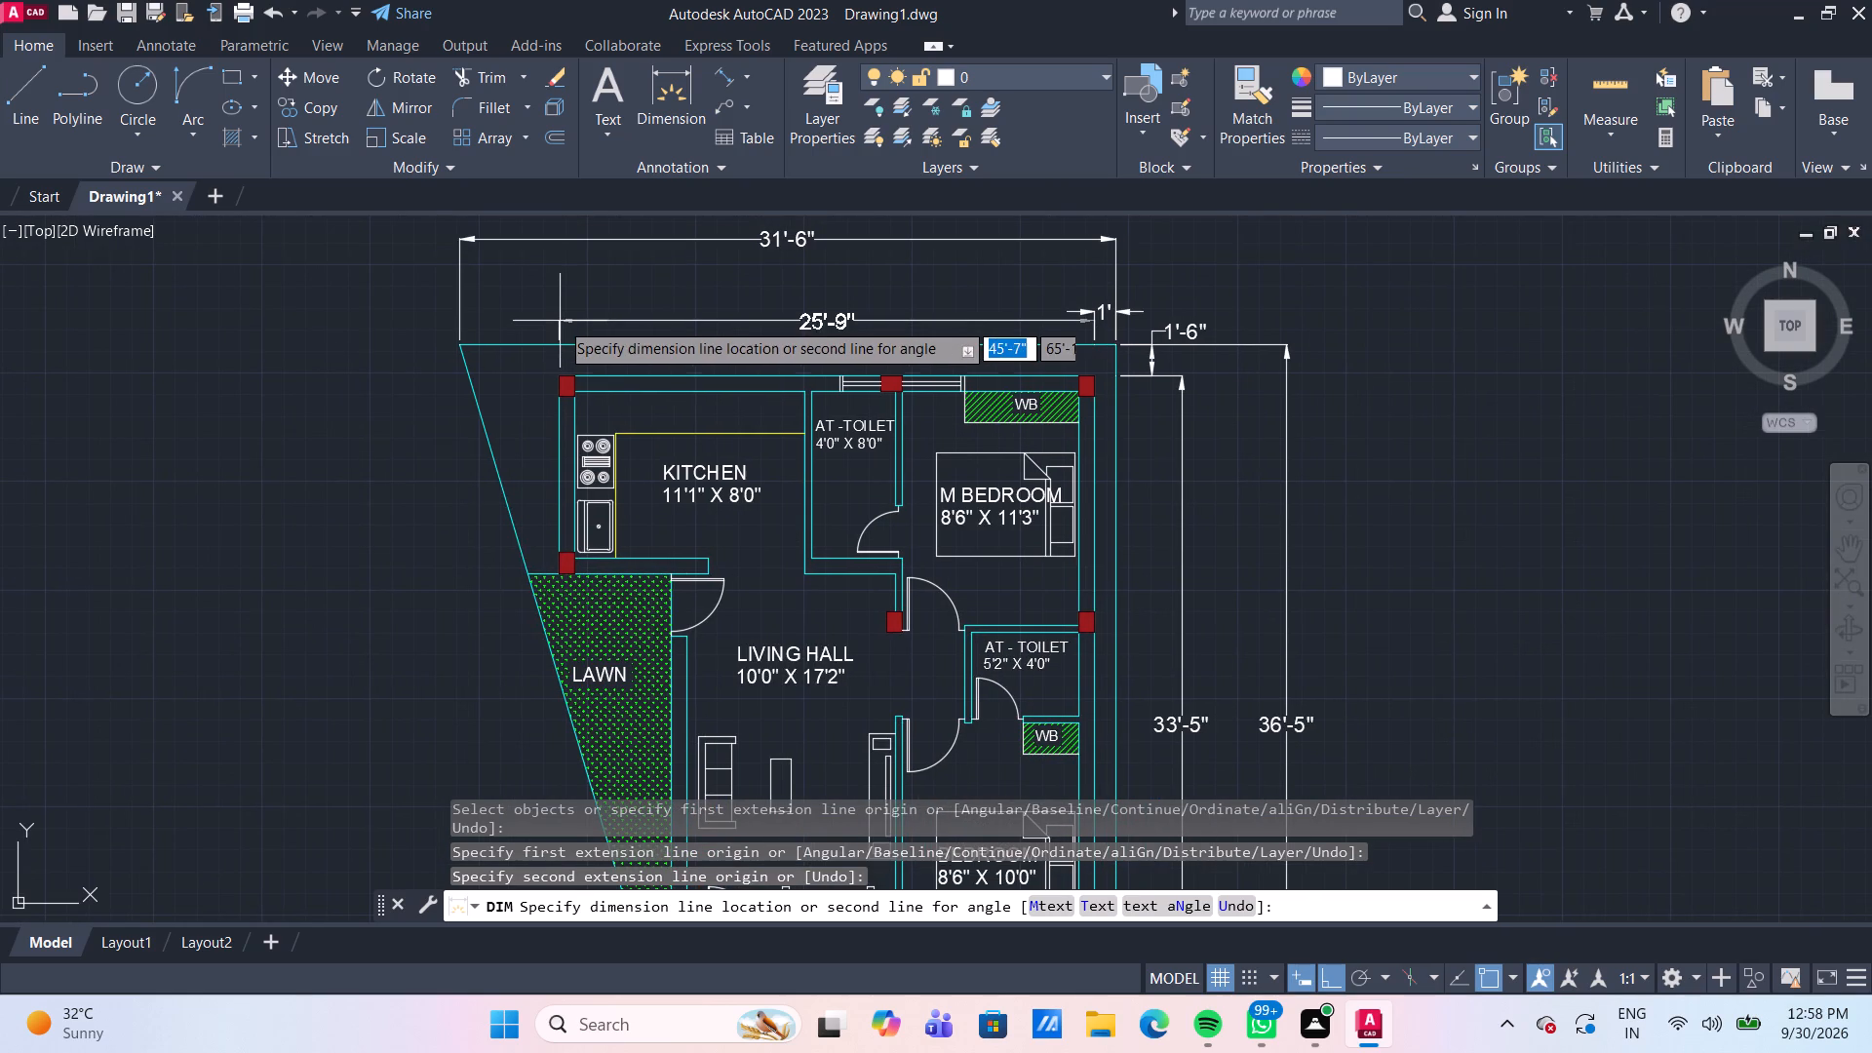
left_click(560, 325)
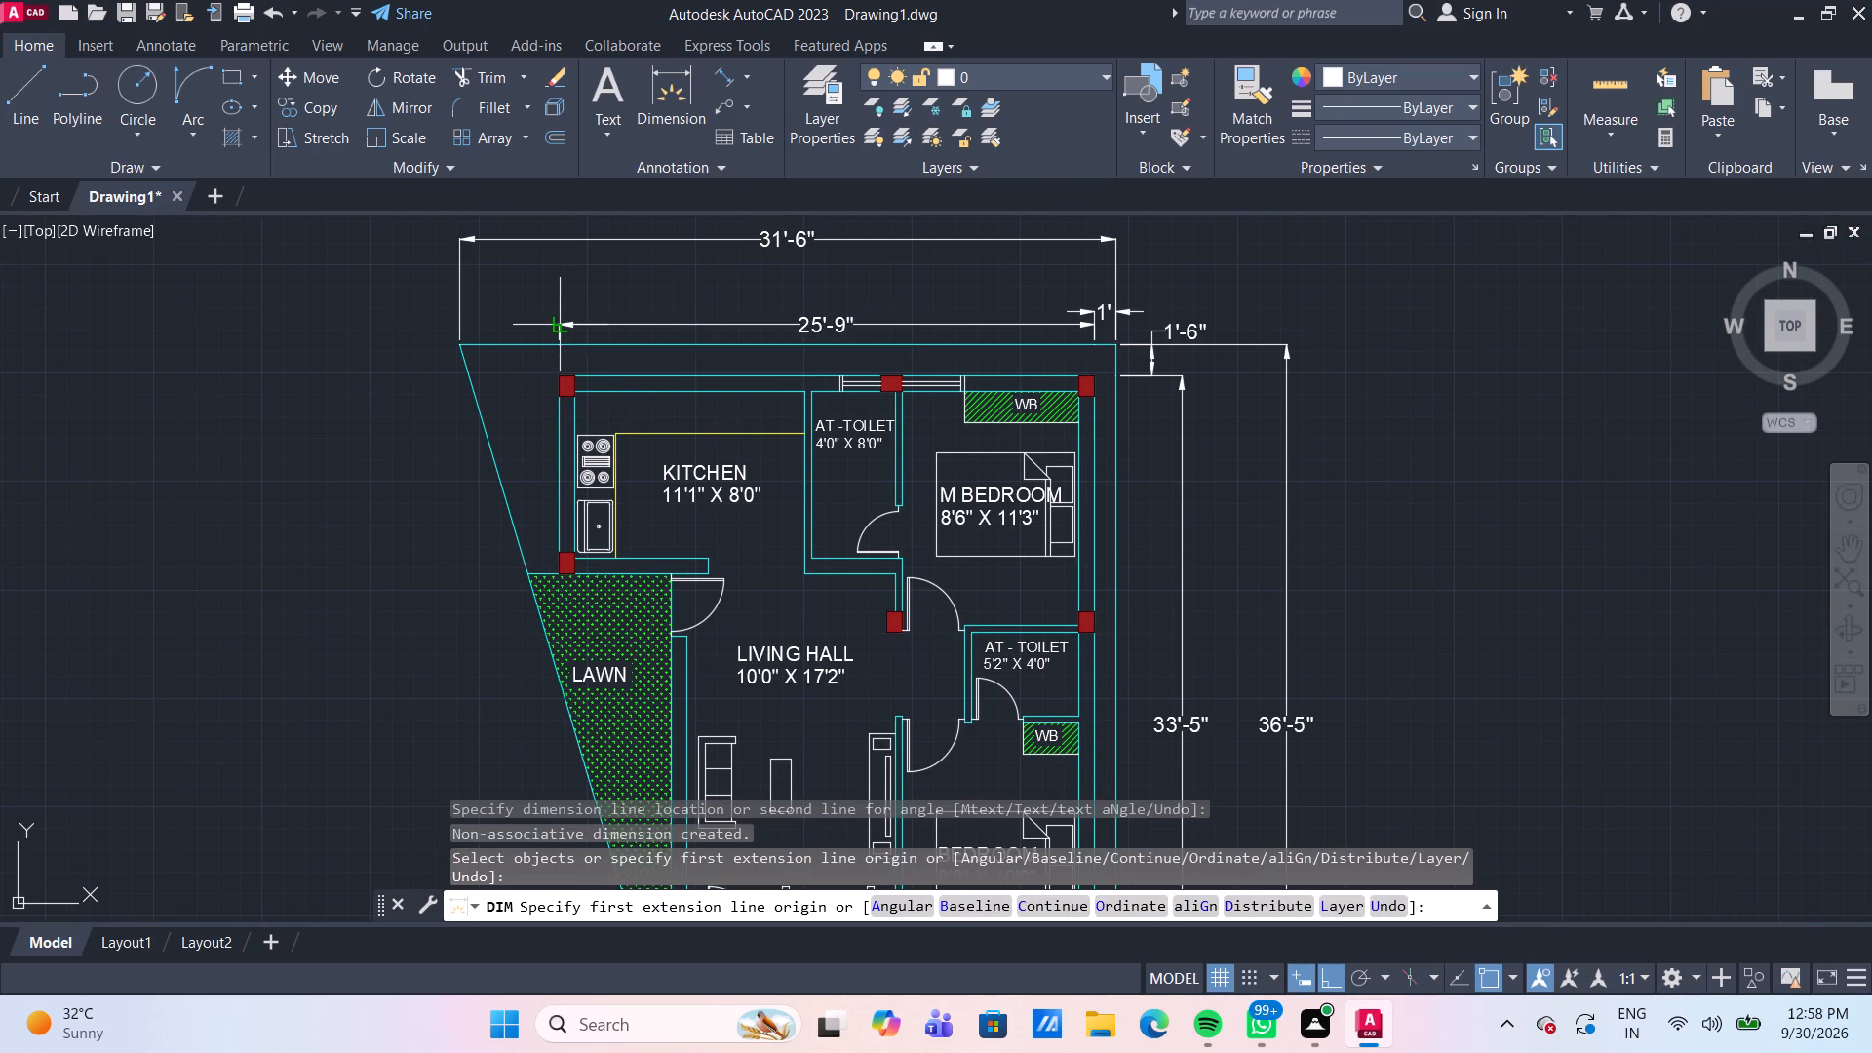
Dimension the gap from the house's left outer wall line to the plot's top-left corner, in line with the house width dimension.
scroll(555, 373, "up", 1)
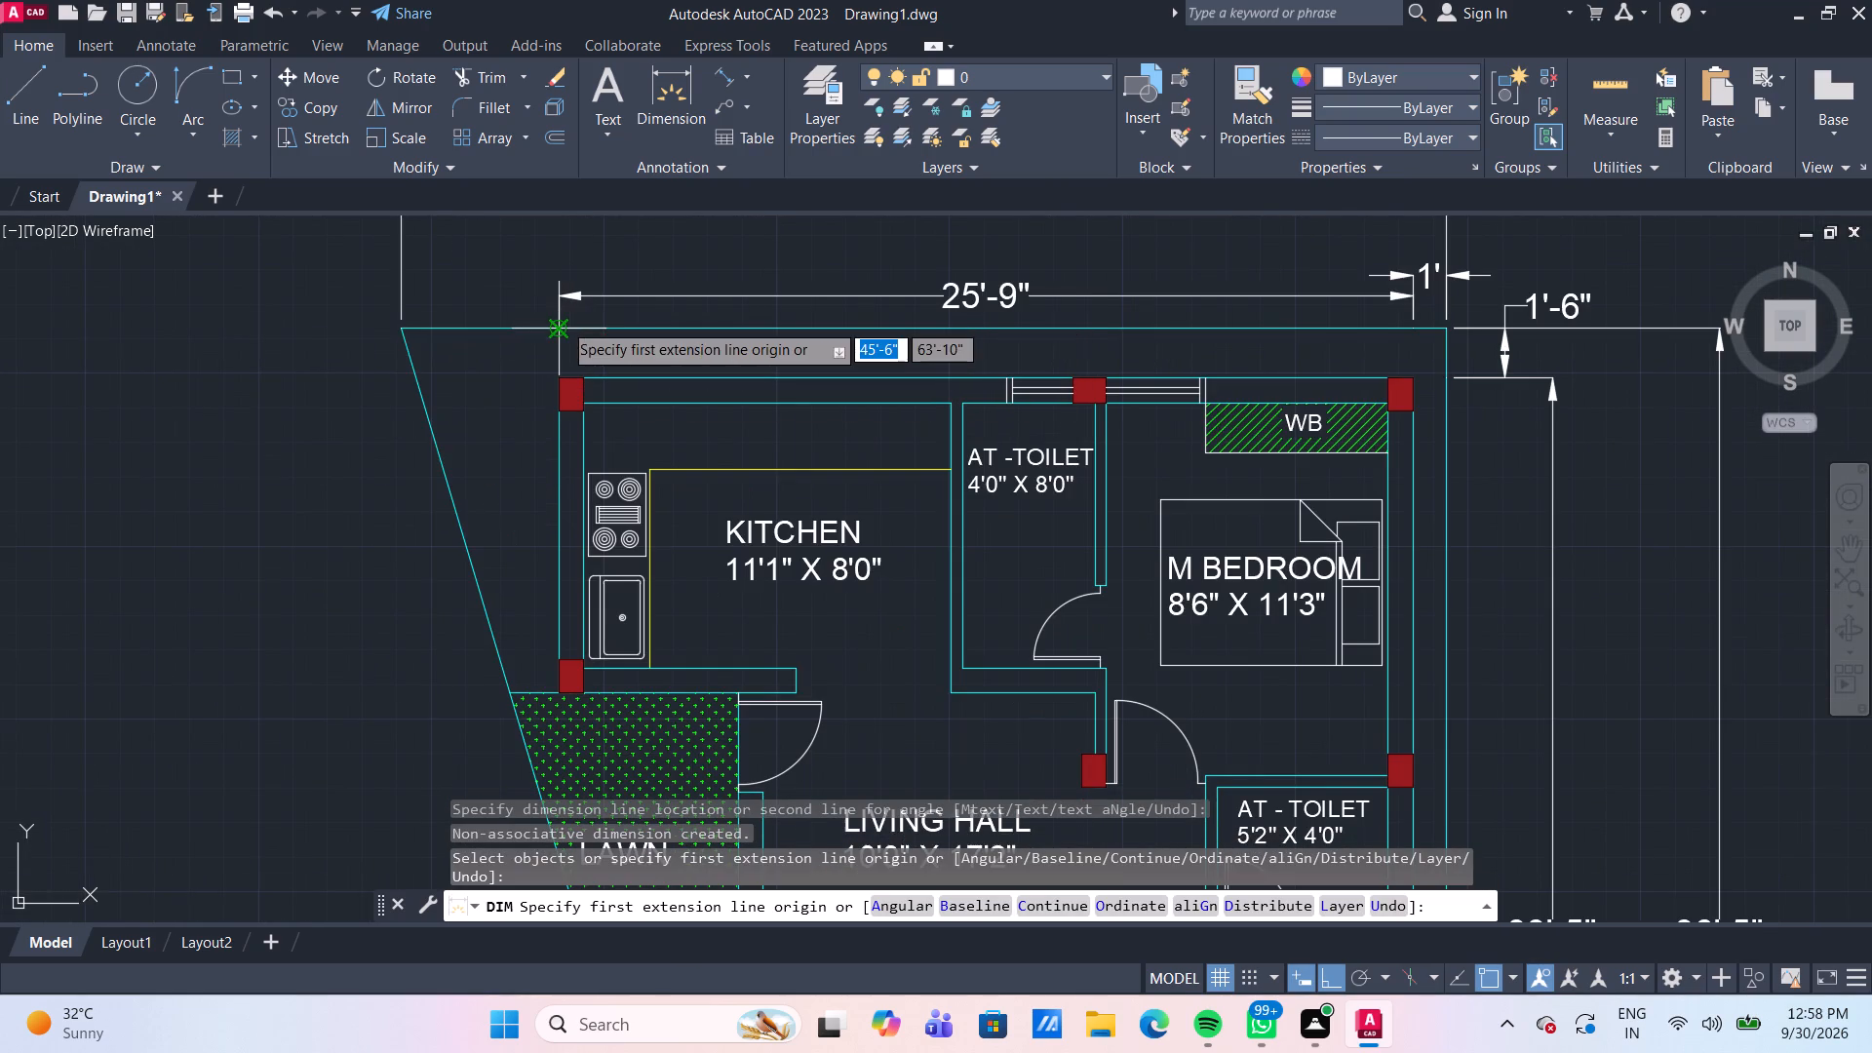
left_click(563, 322)
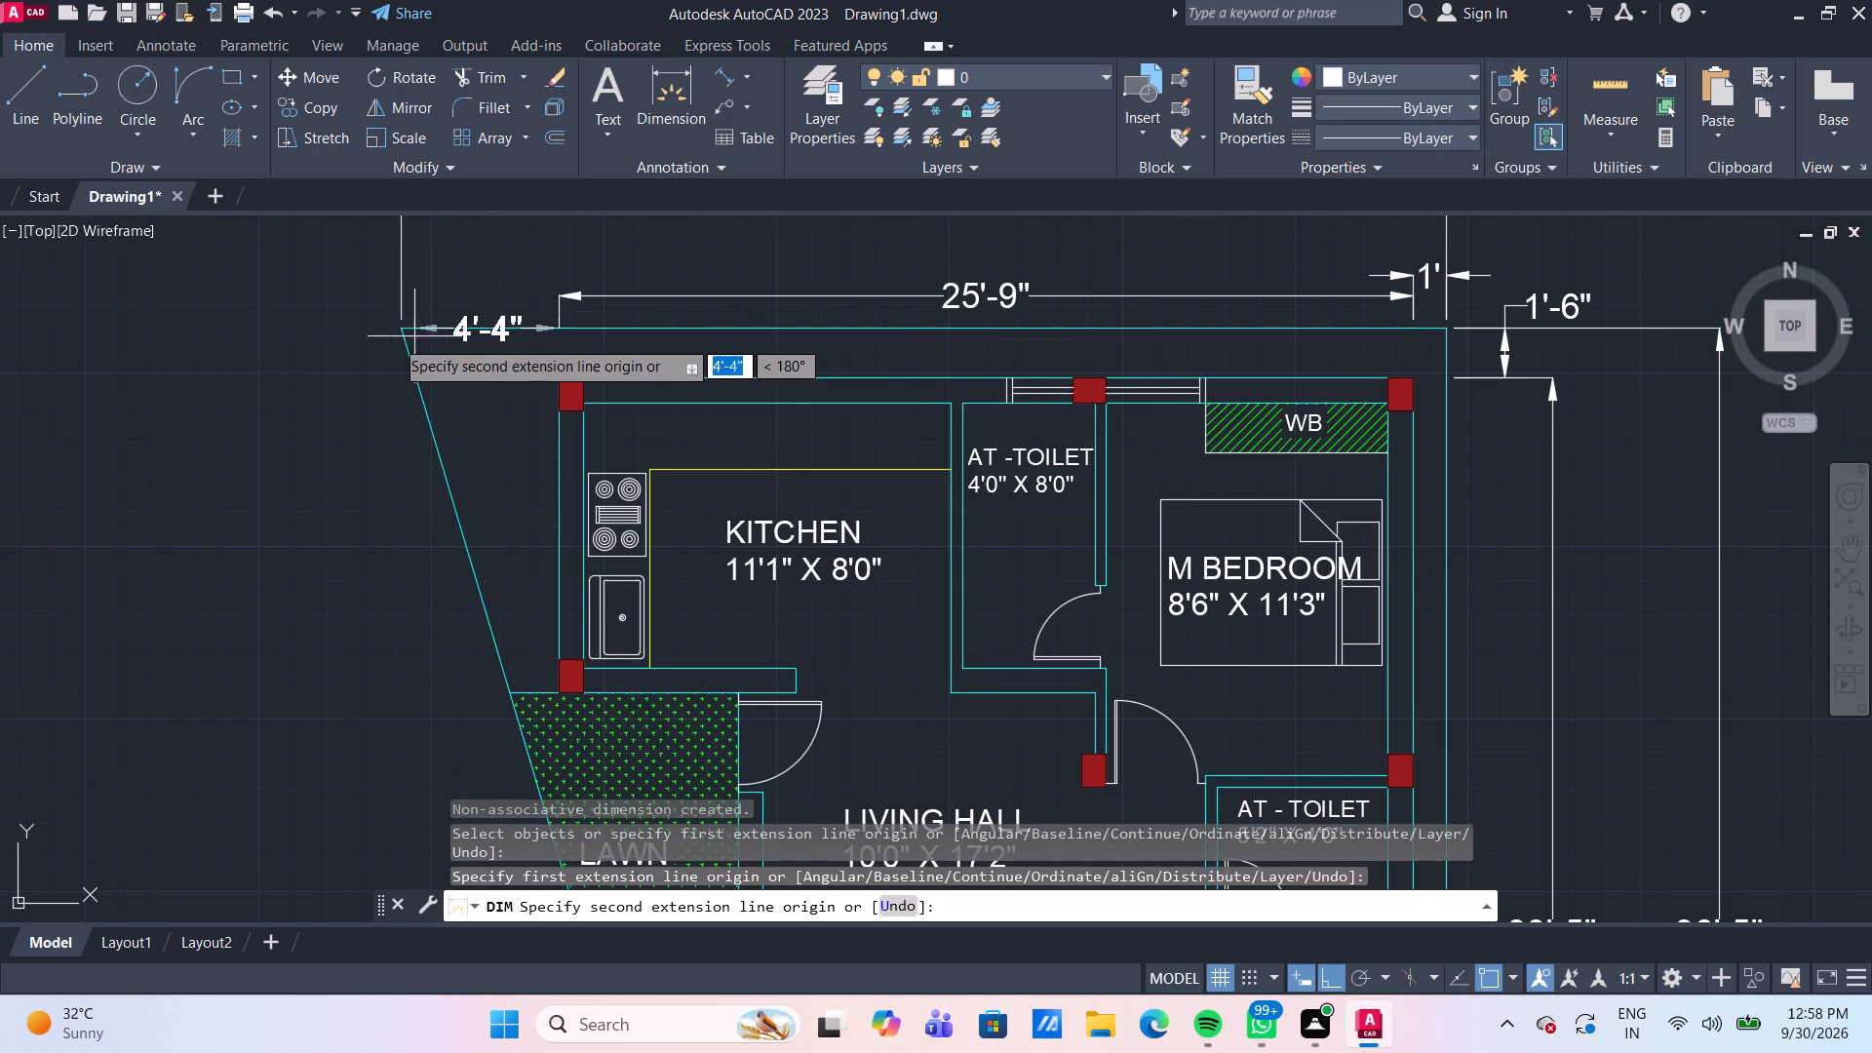
left_click(404, 326)
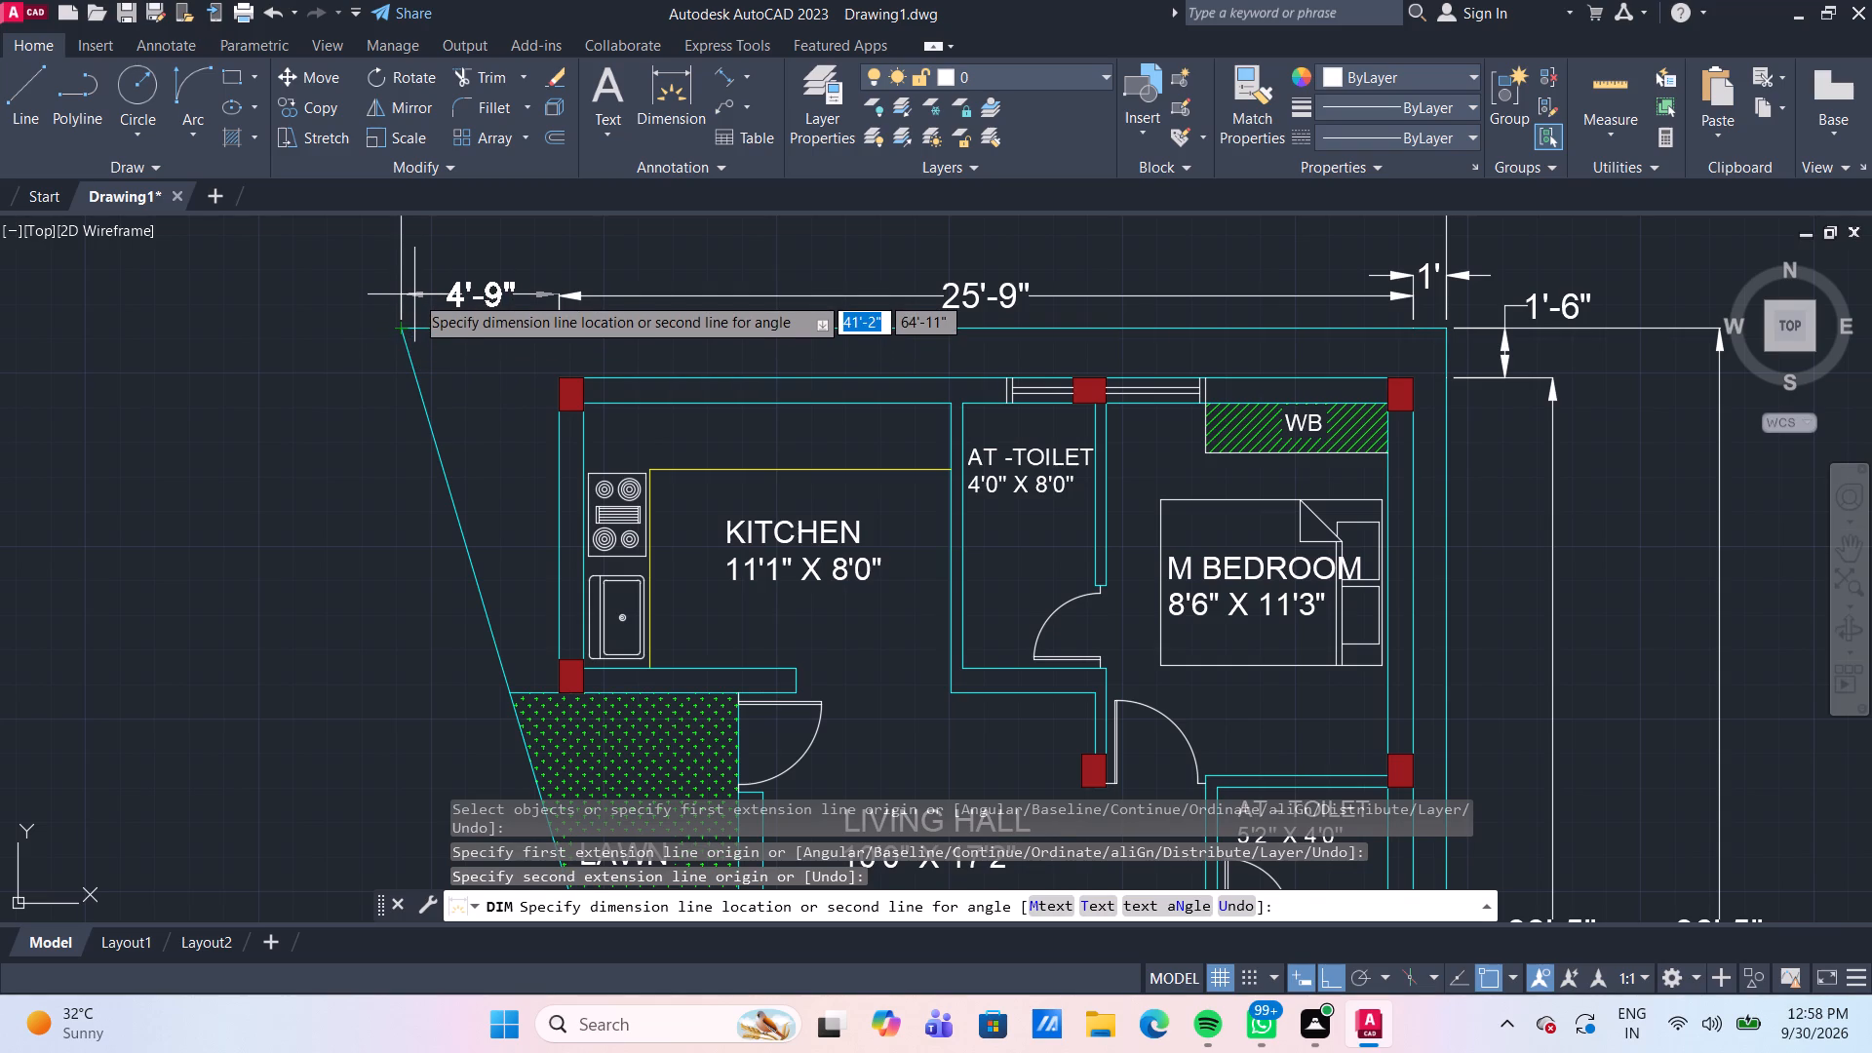
left_click(414, 295)
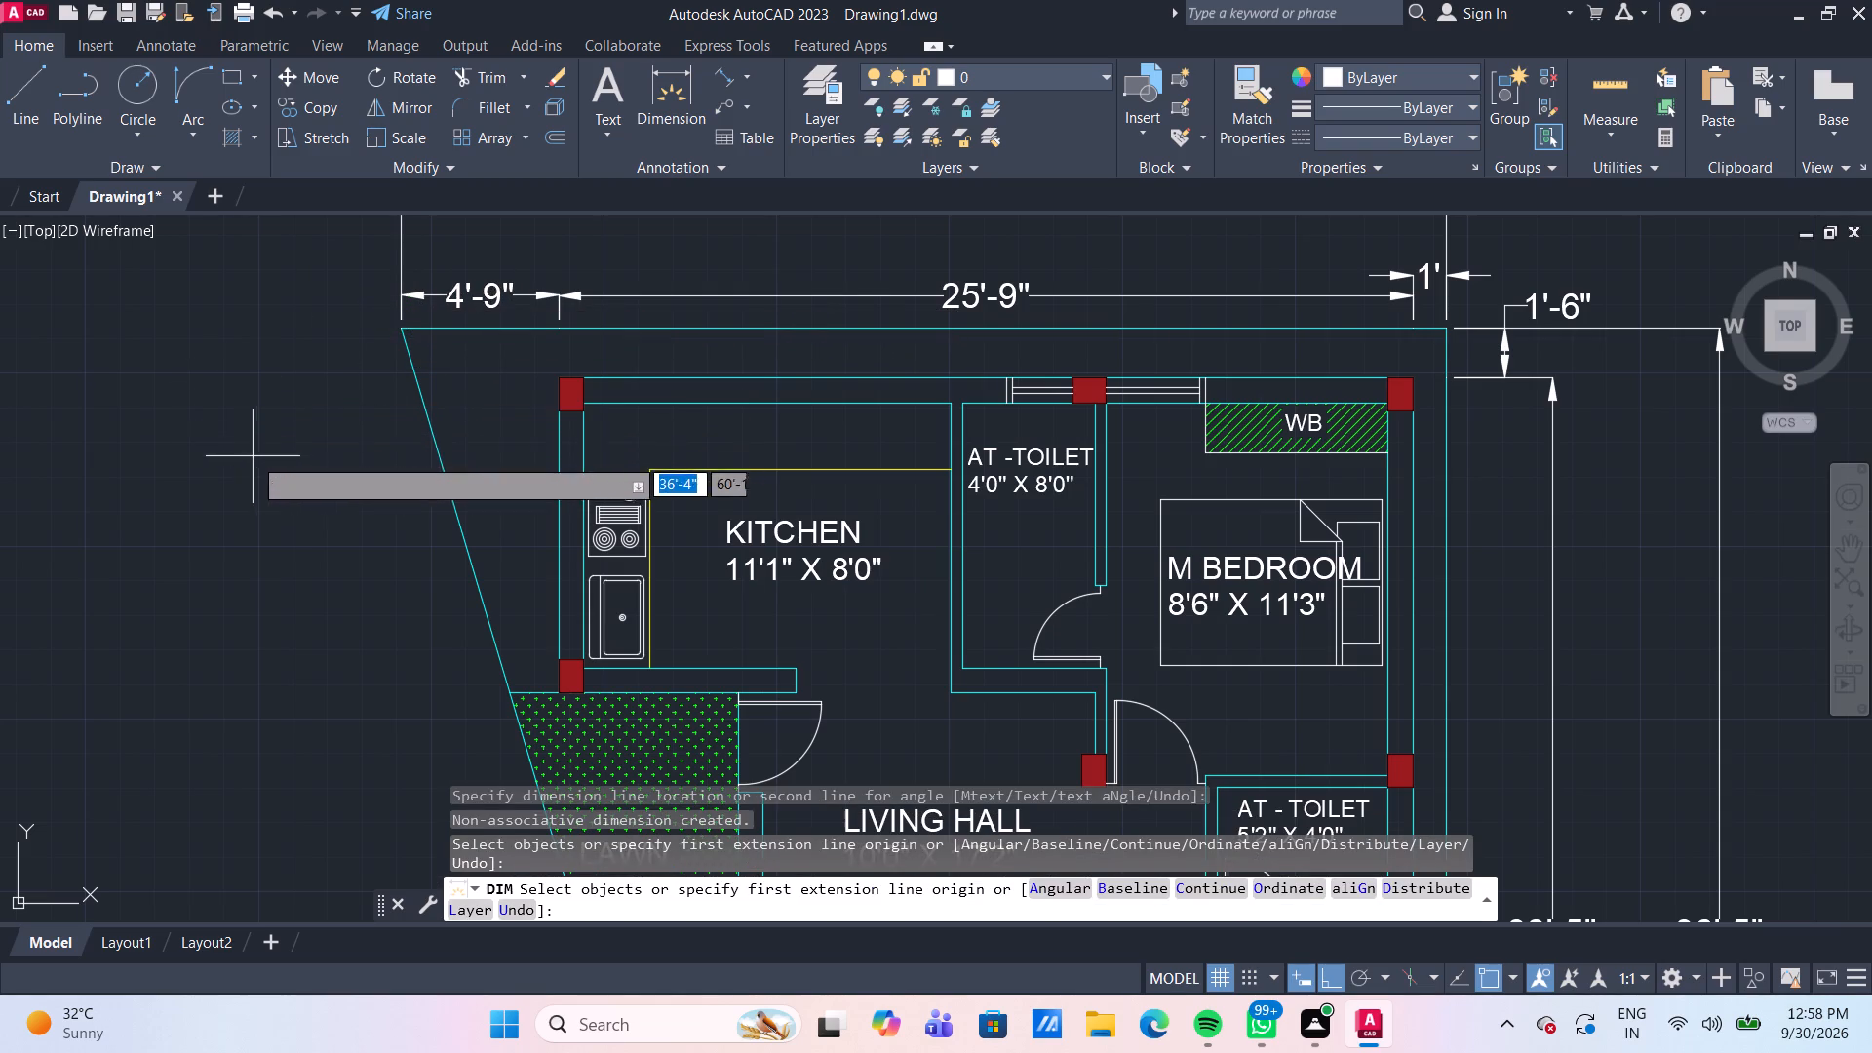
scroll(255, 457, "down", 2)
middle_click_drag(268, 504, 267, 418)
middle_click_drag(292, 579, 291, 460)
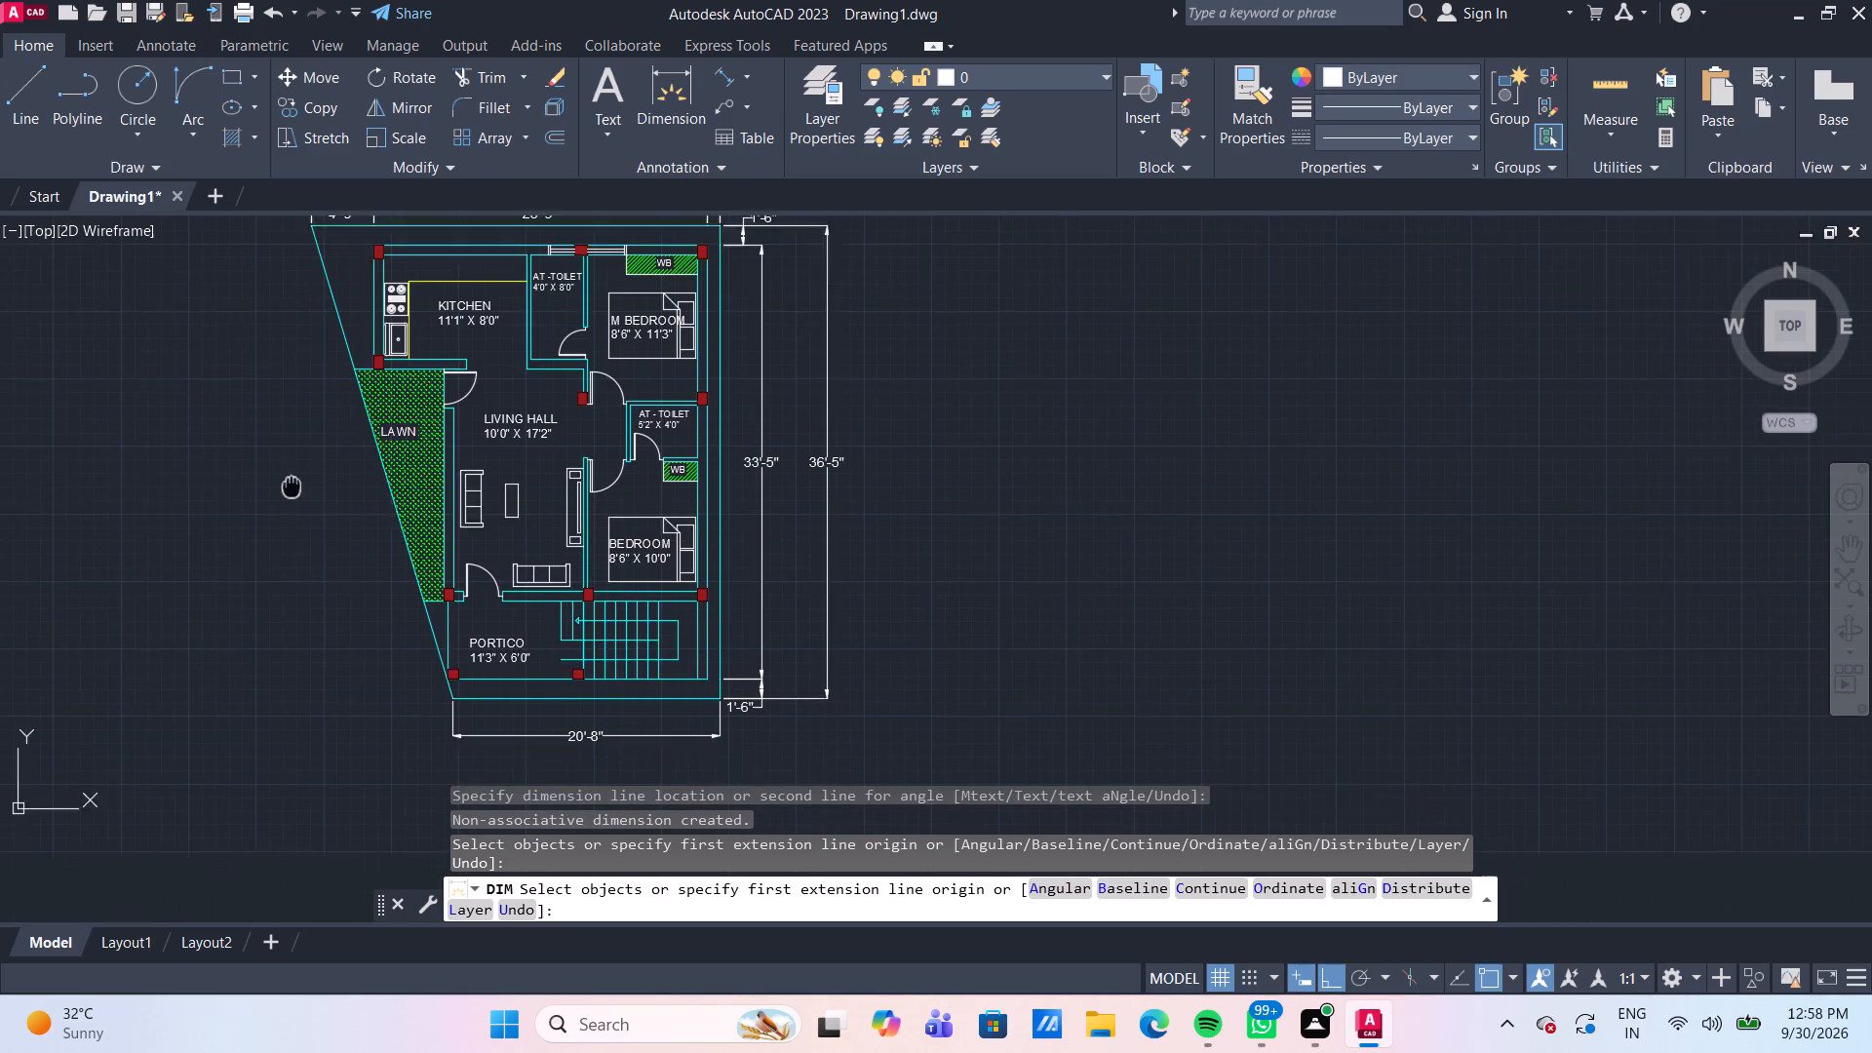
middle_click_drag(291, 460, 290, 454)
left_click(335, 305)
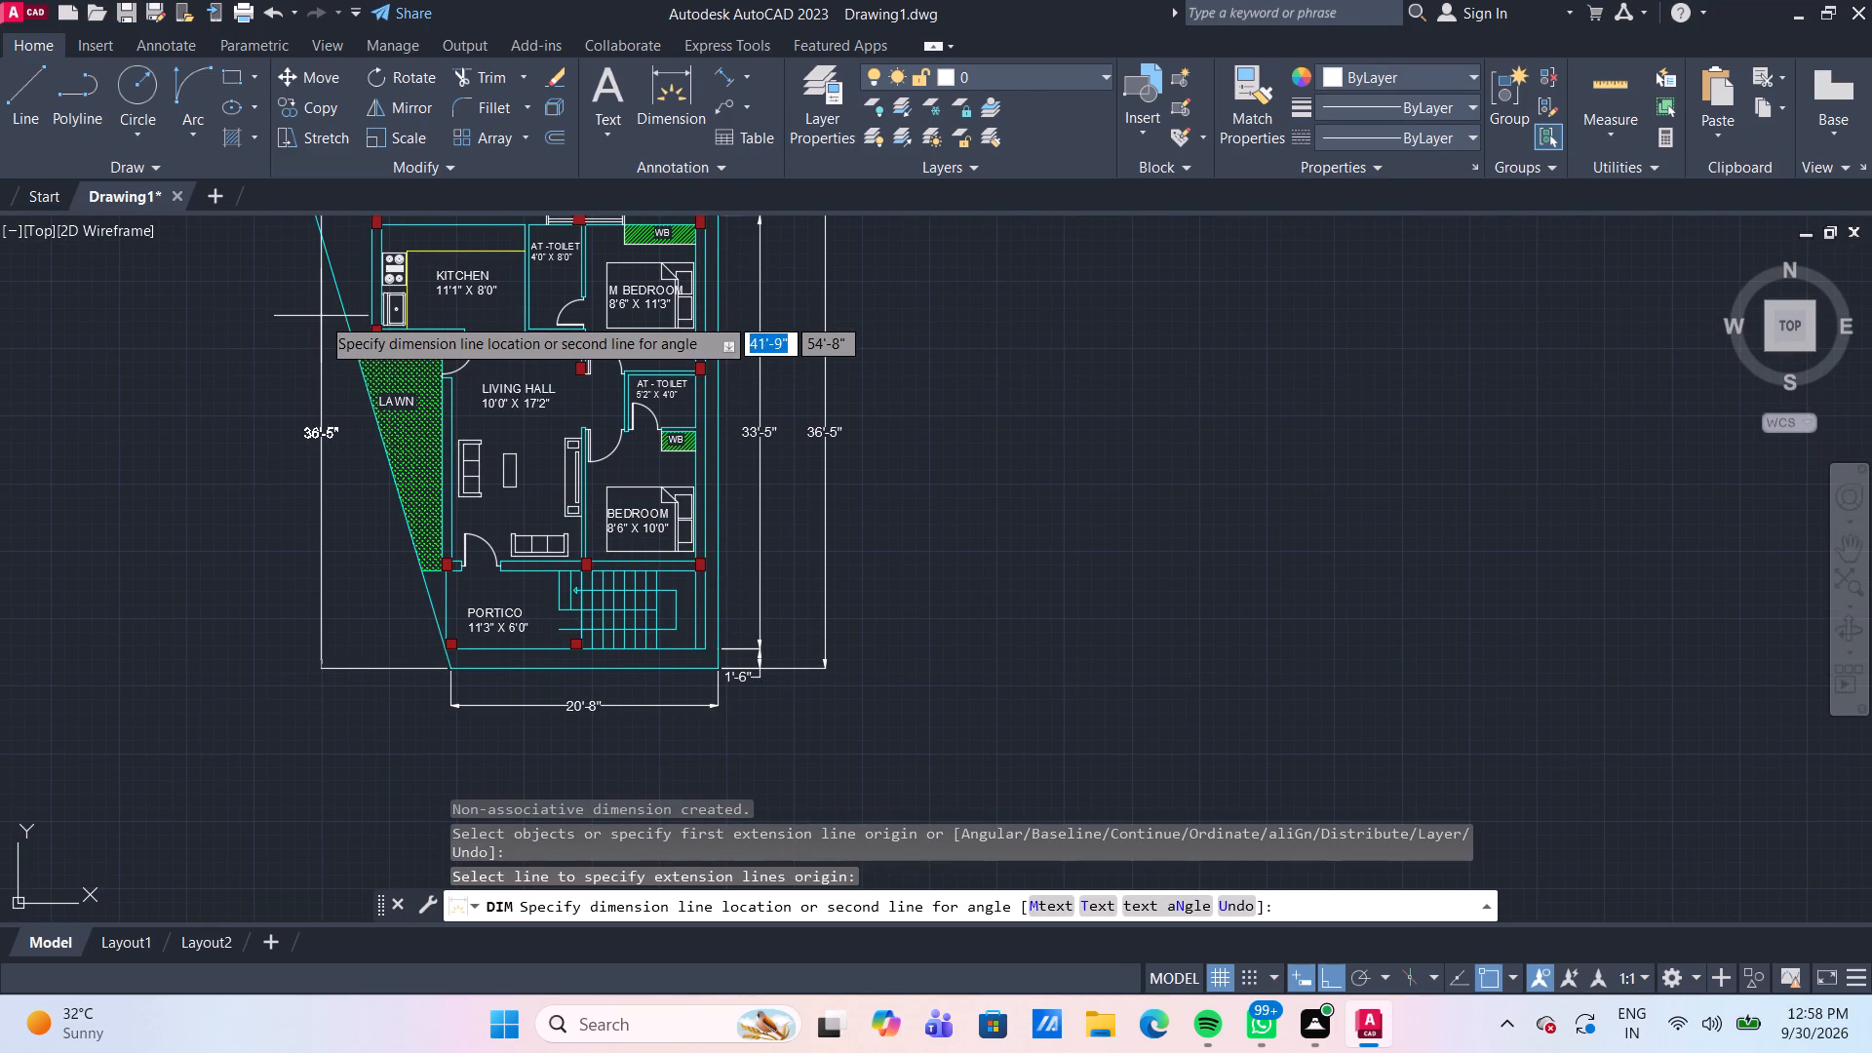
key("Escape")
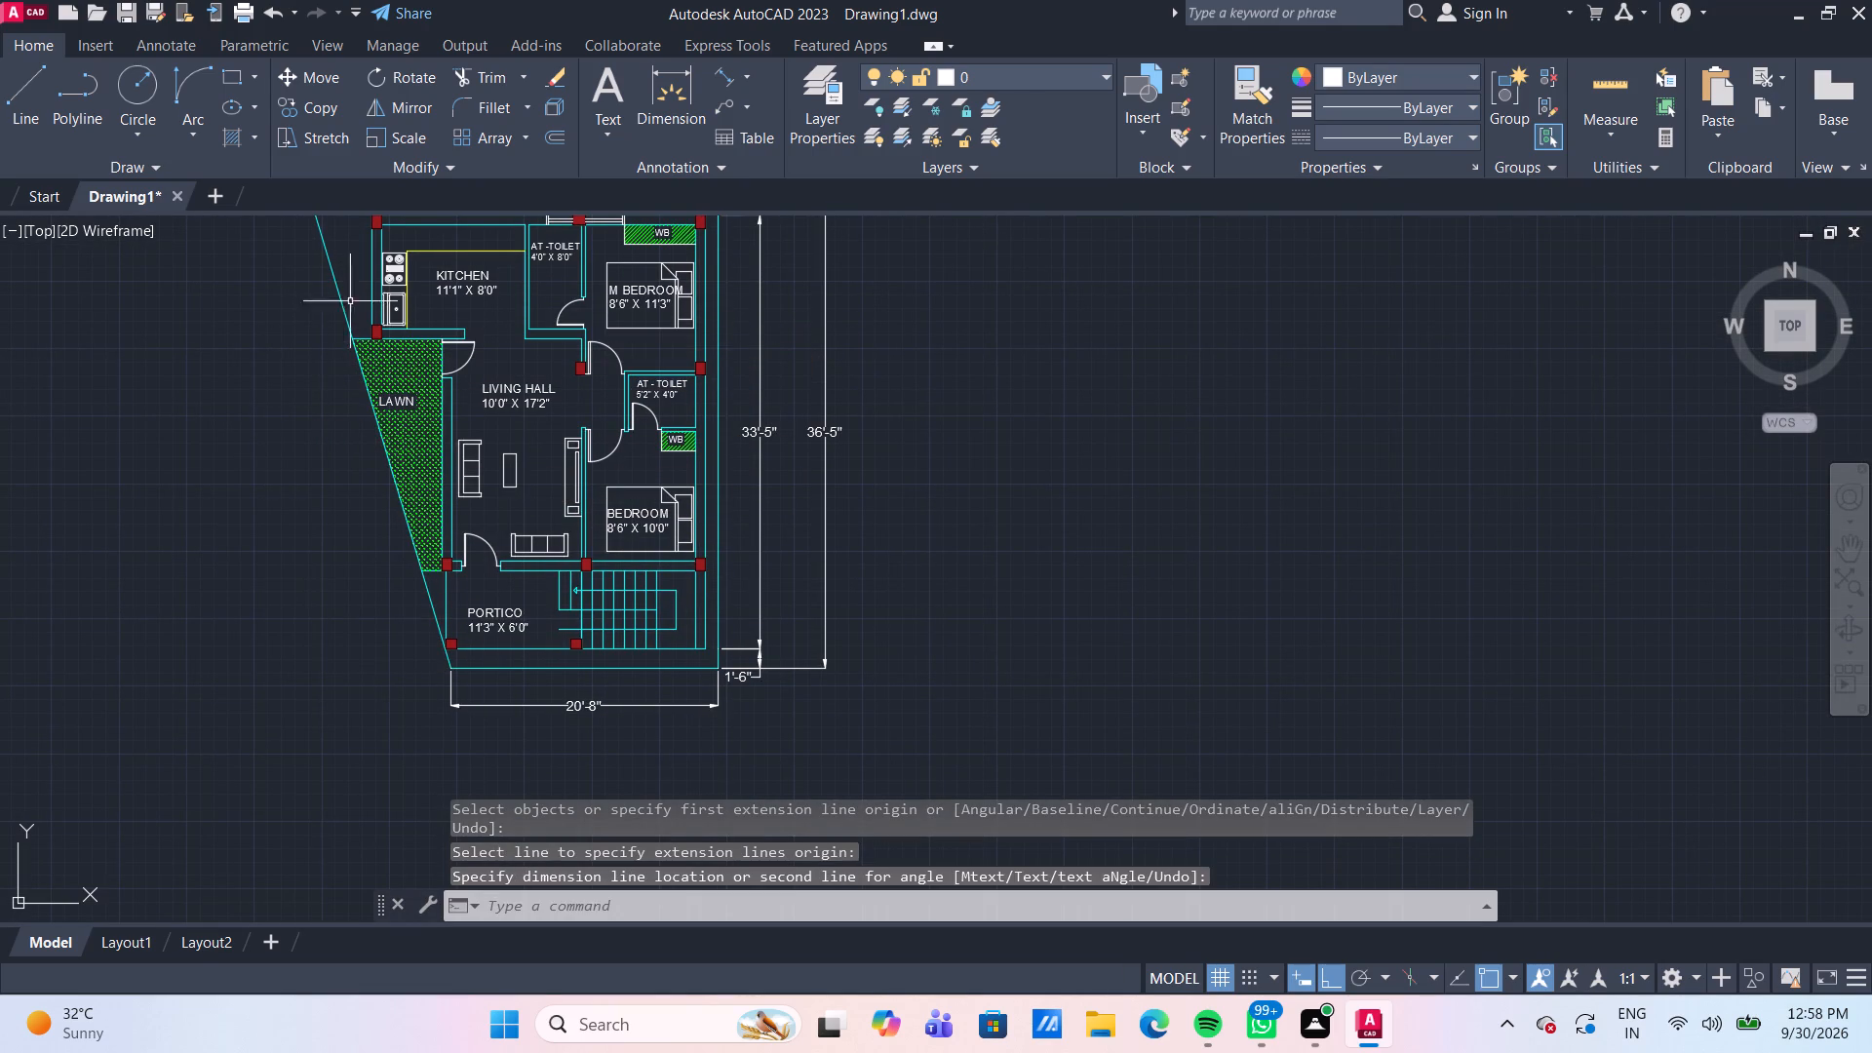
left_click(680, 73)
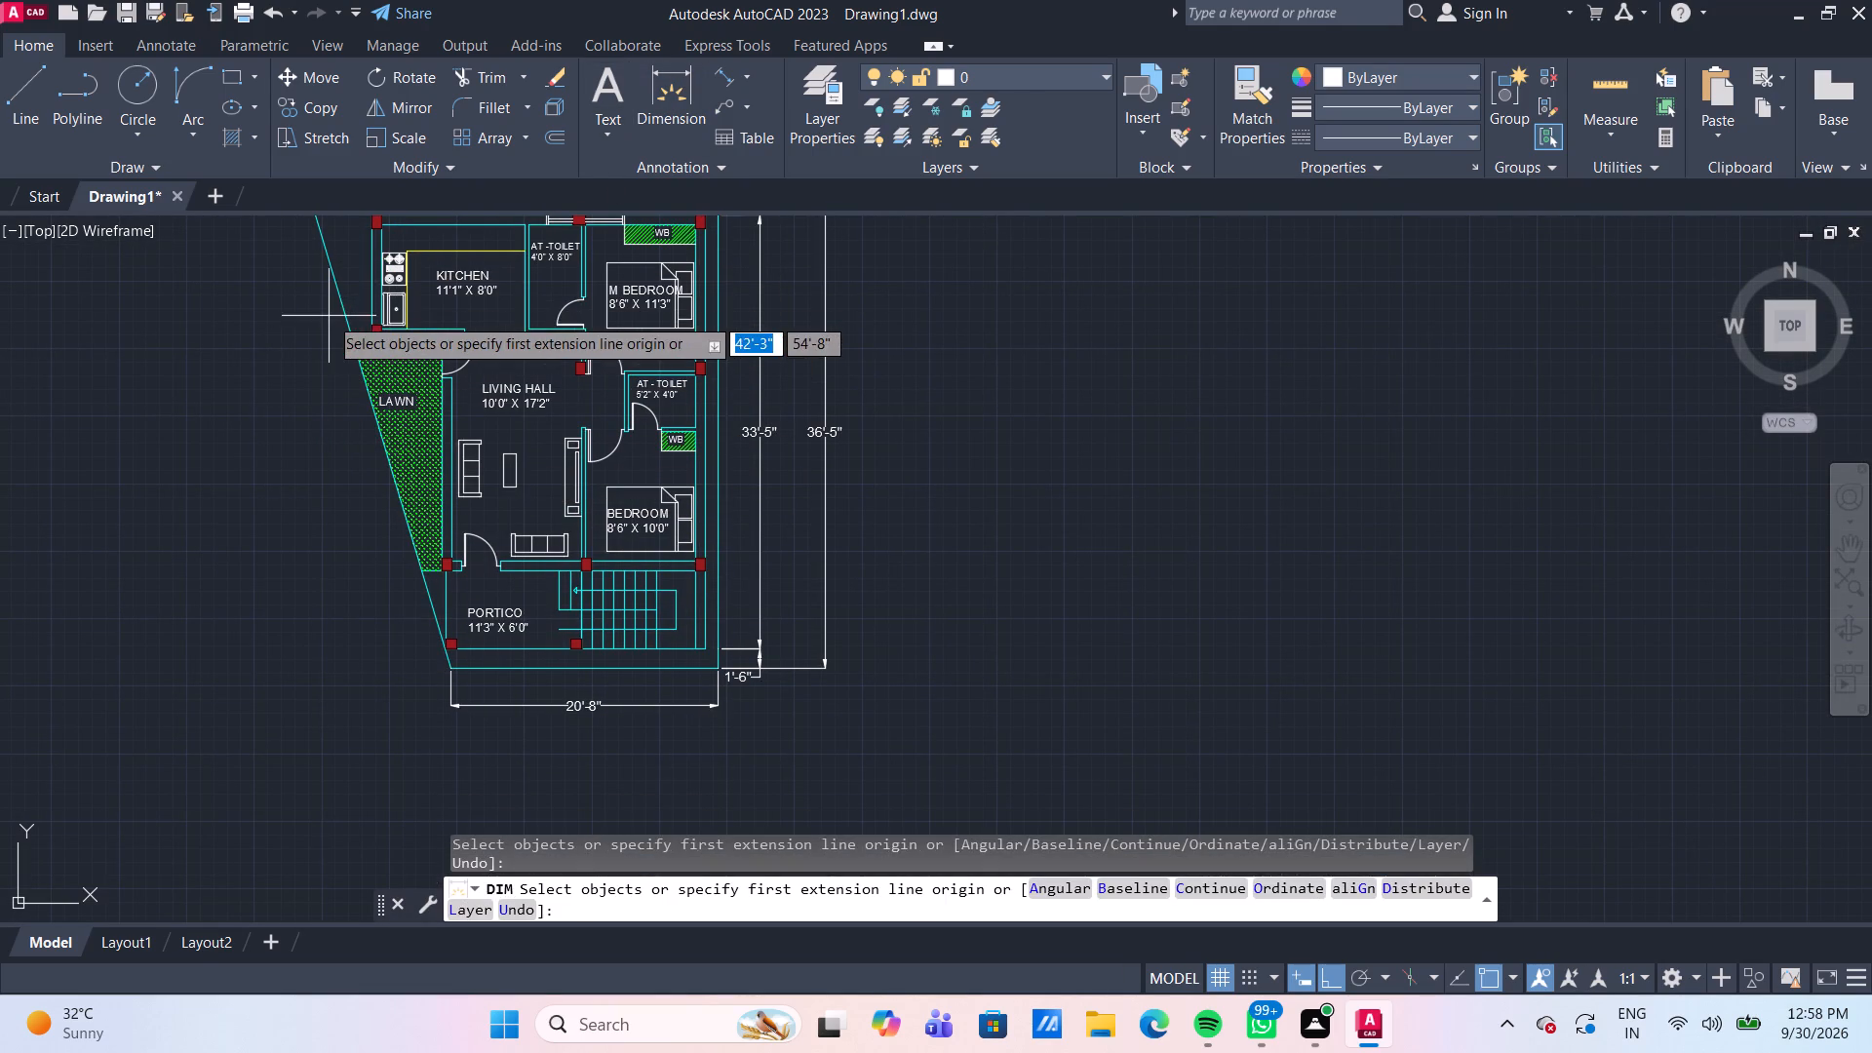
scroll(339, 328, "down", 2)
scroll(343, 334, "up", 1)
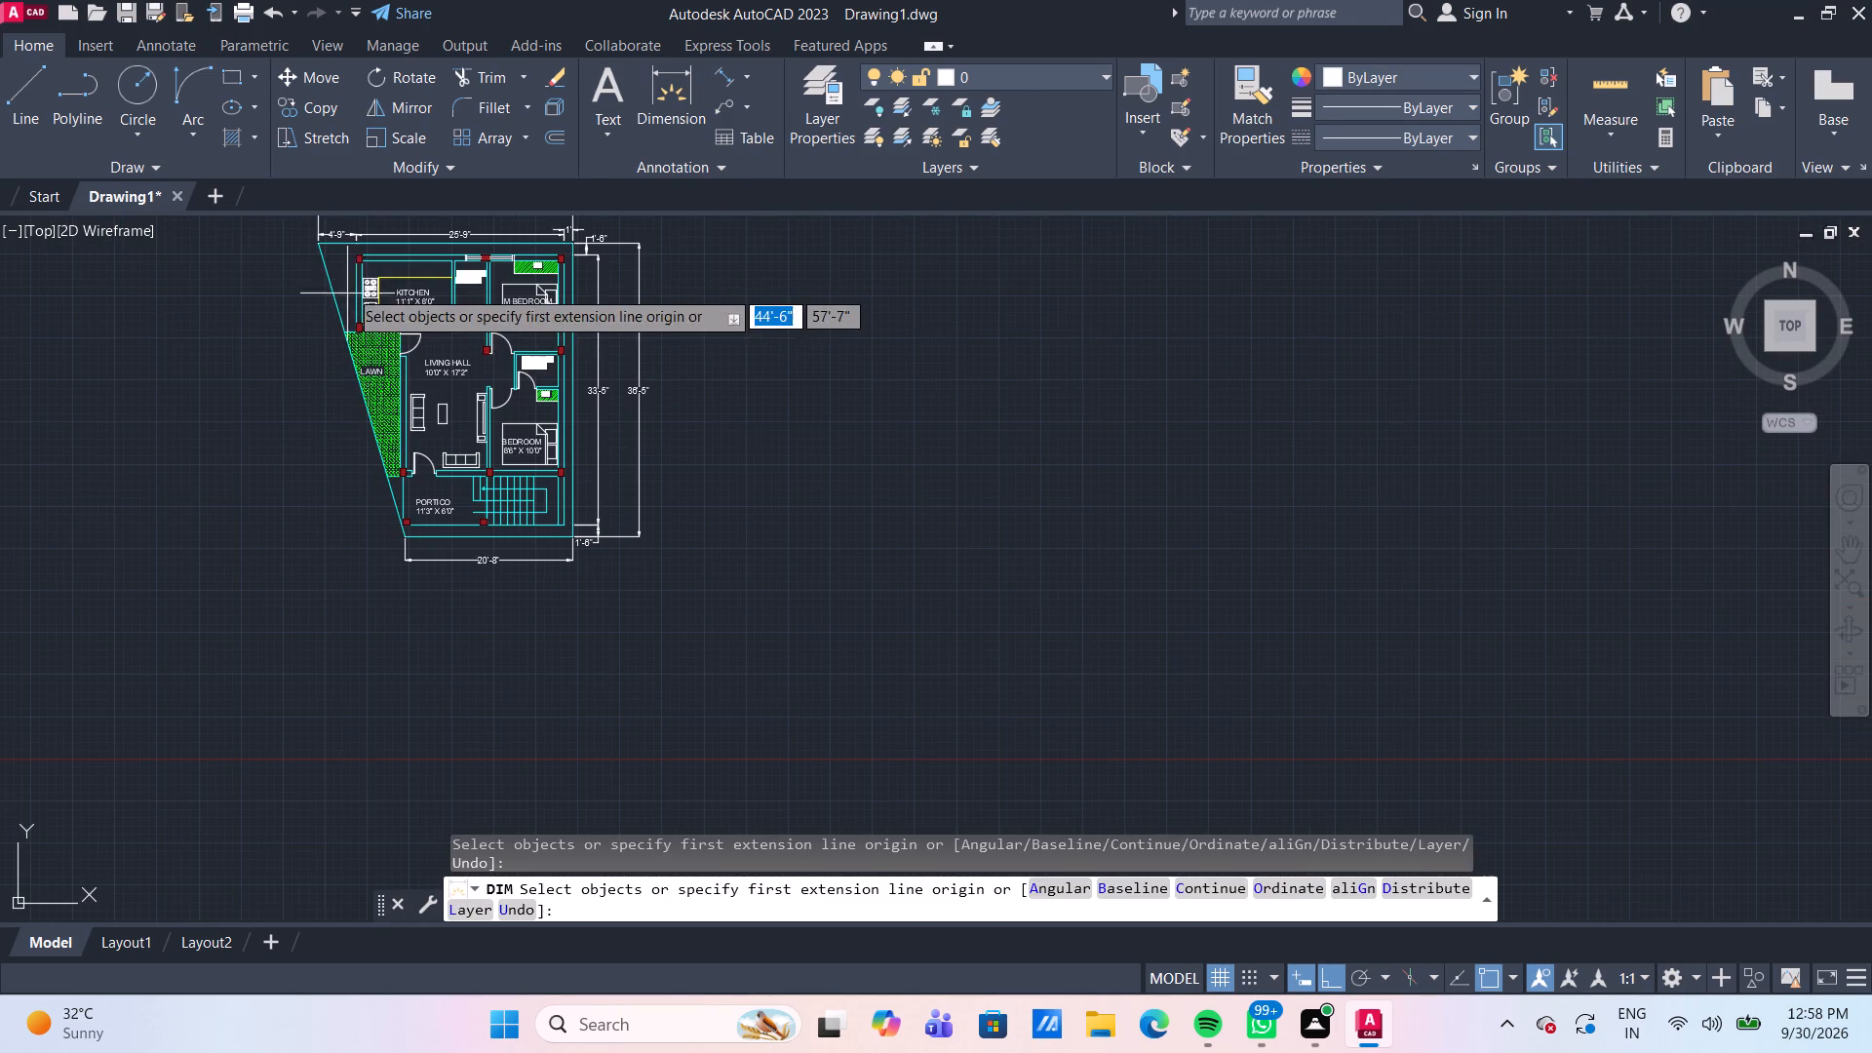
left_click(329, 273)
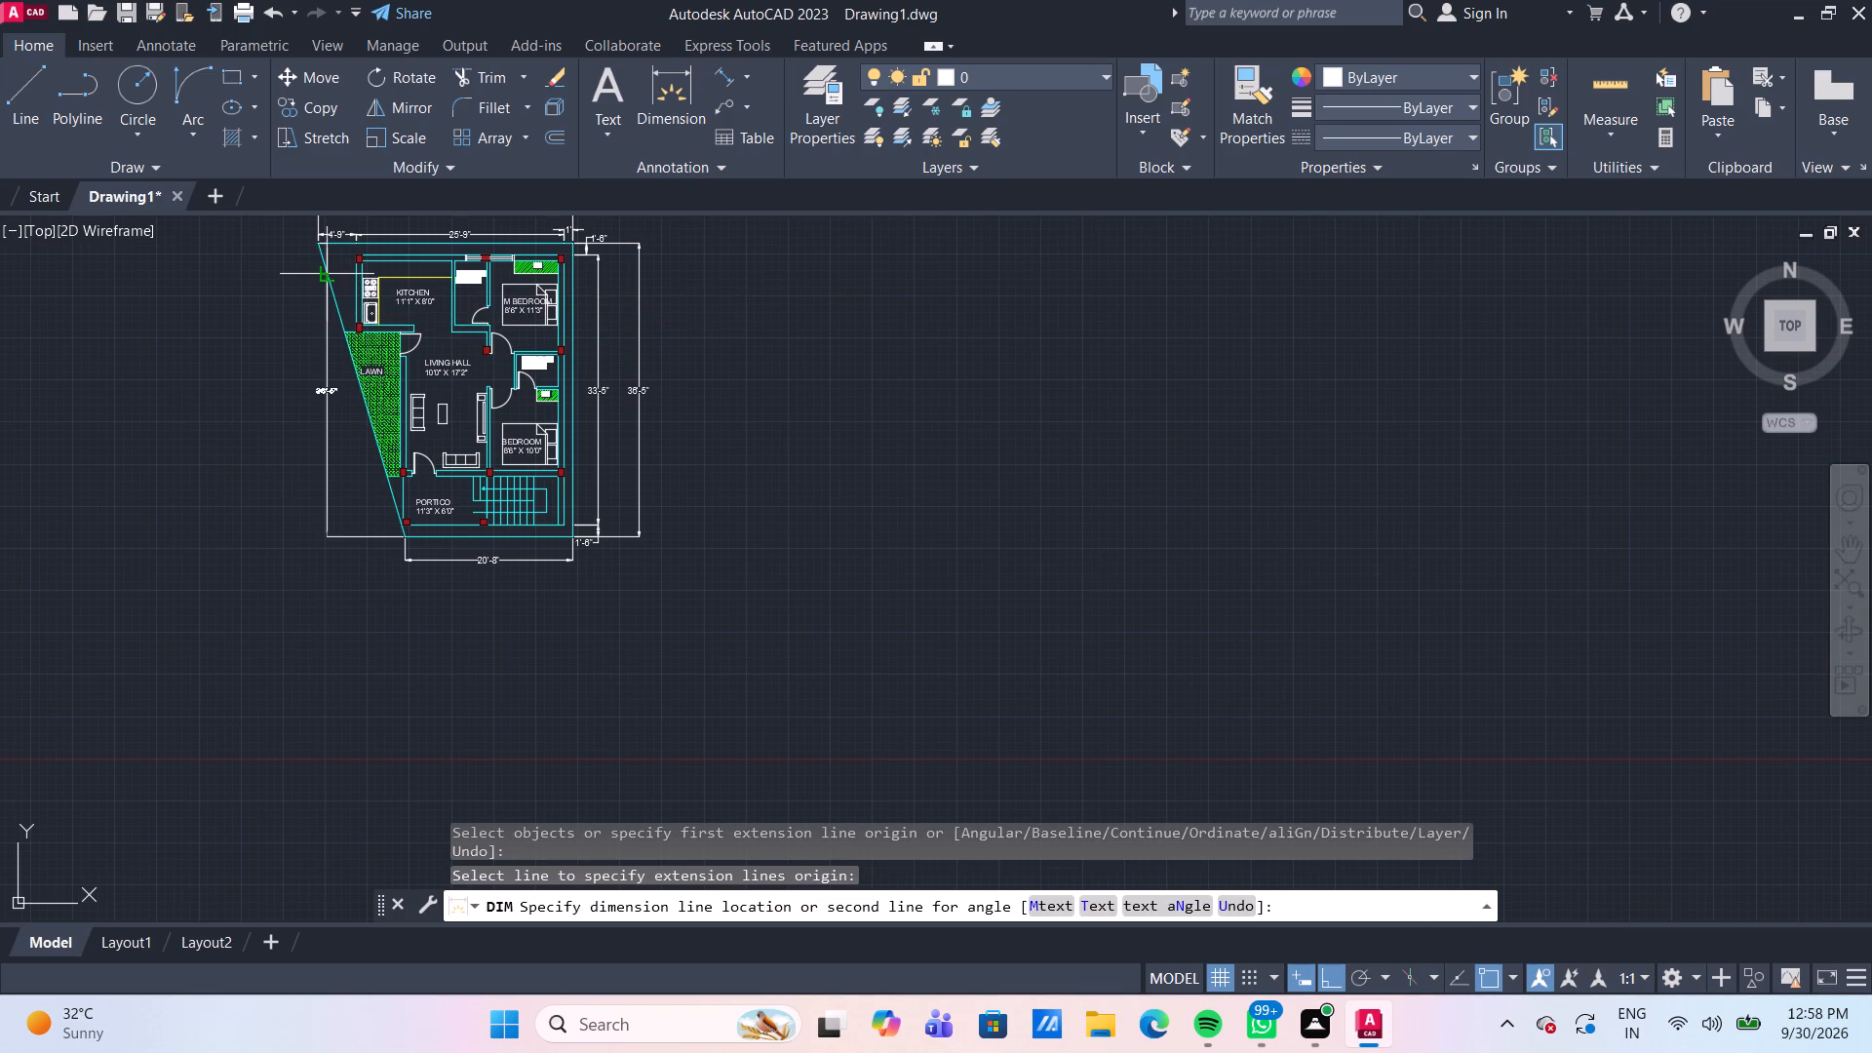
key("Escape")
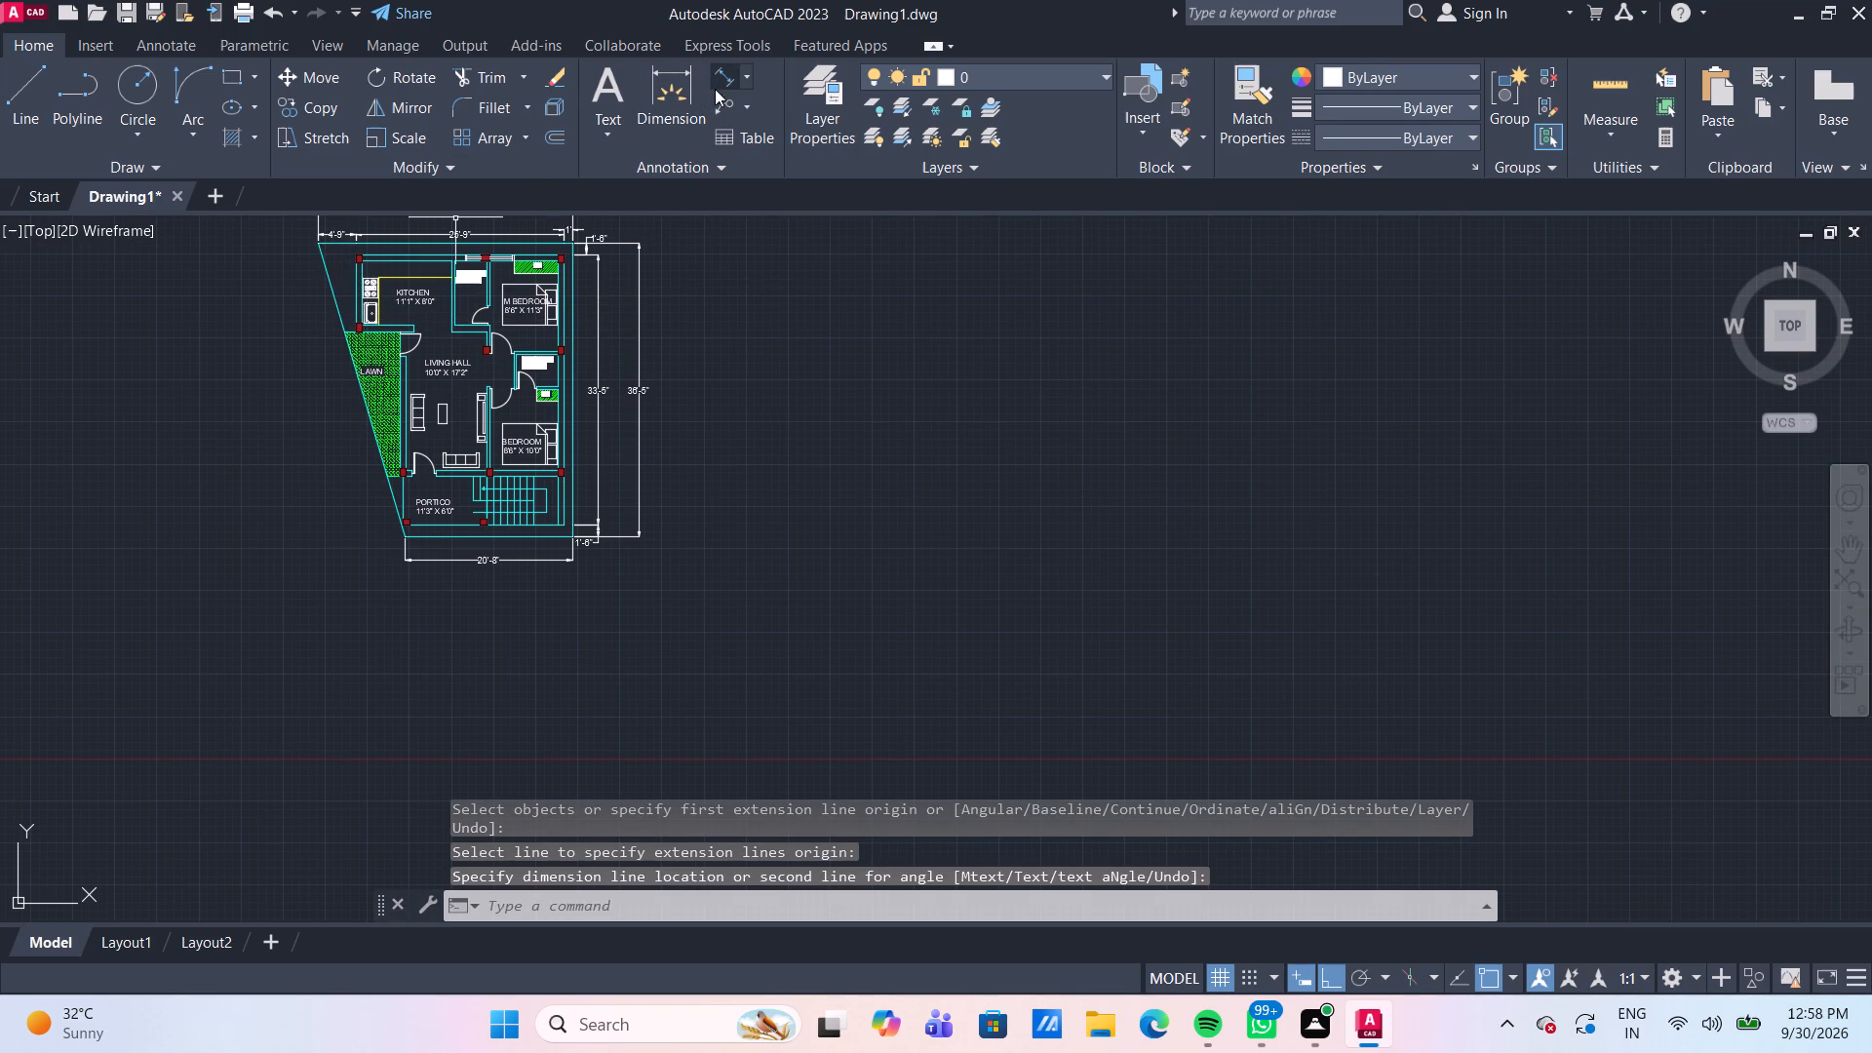
Add an aligned dimension along the plot's full slanted boundary, from its bottom corner to its top-left corner, placed well outside the plot.
left_click(716, 83)
scroll(436, 505, "up", 2)
scroll(375, 559, "up", 2)
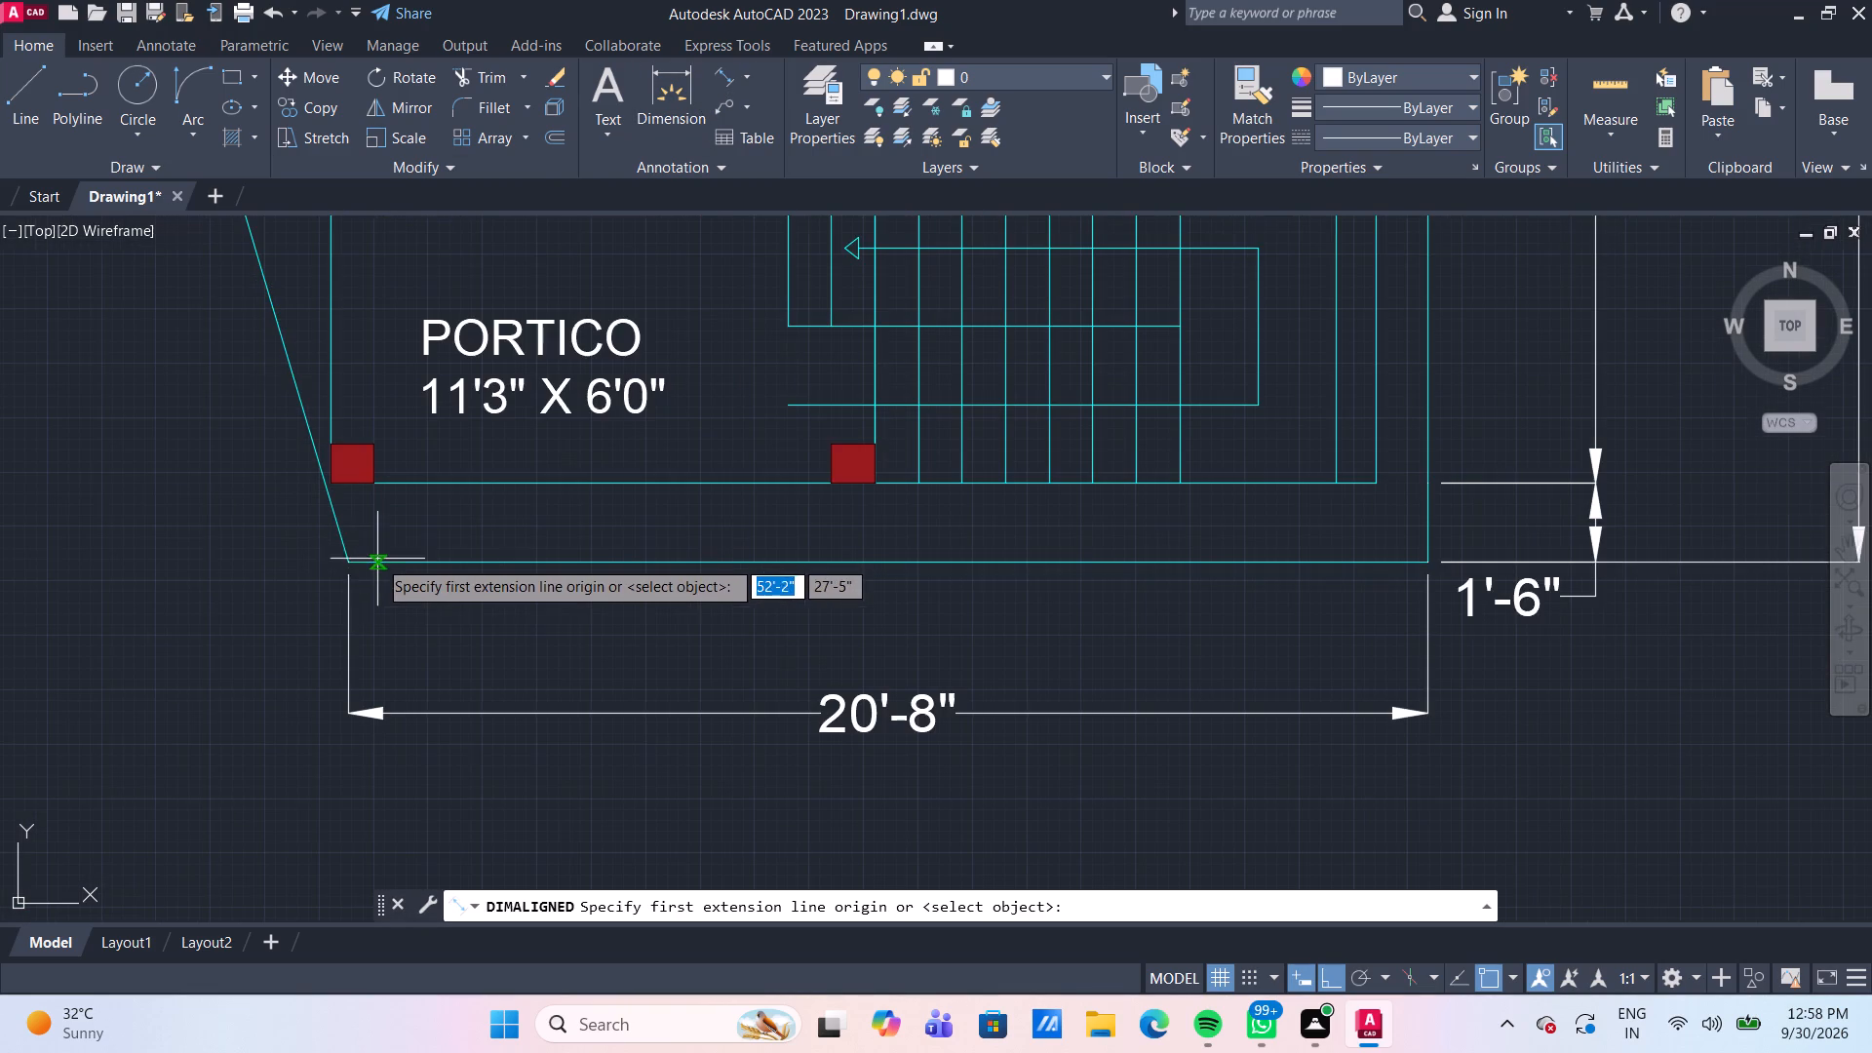
left_click(346, 565)
scroll(346, 565, "down", 2)
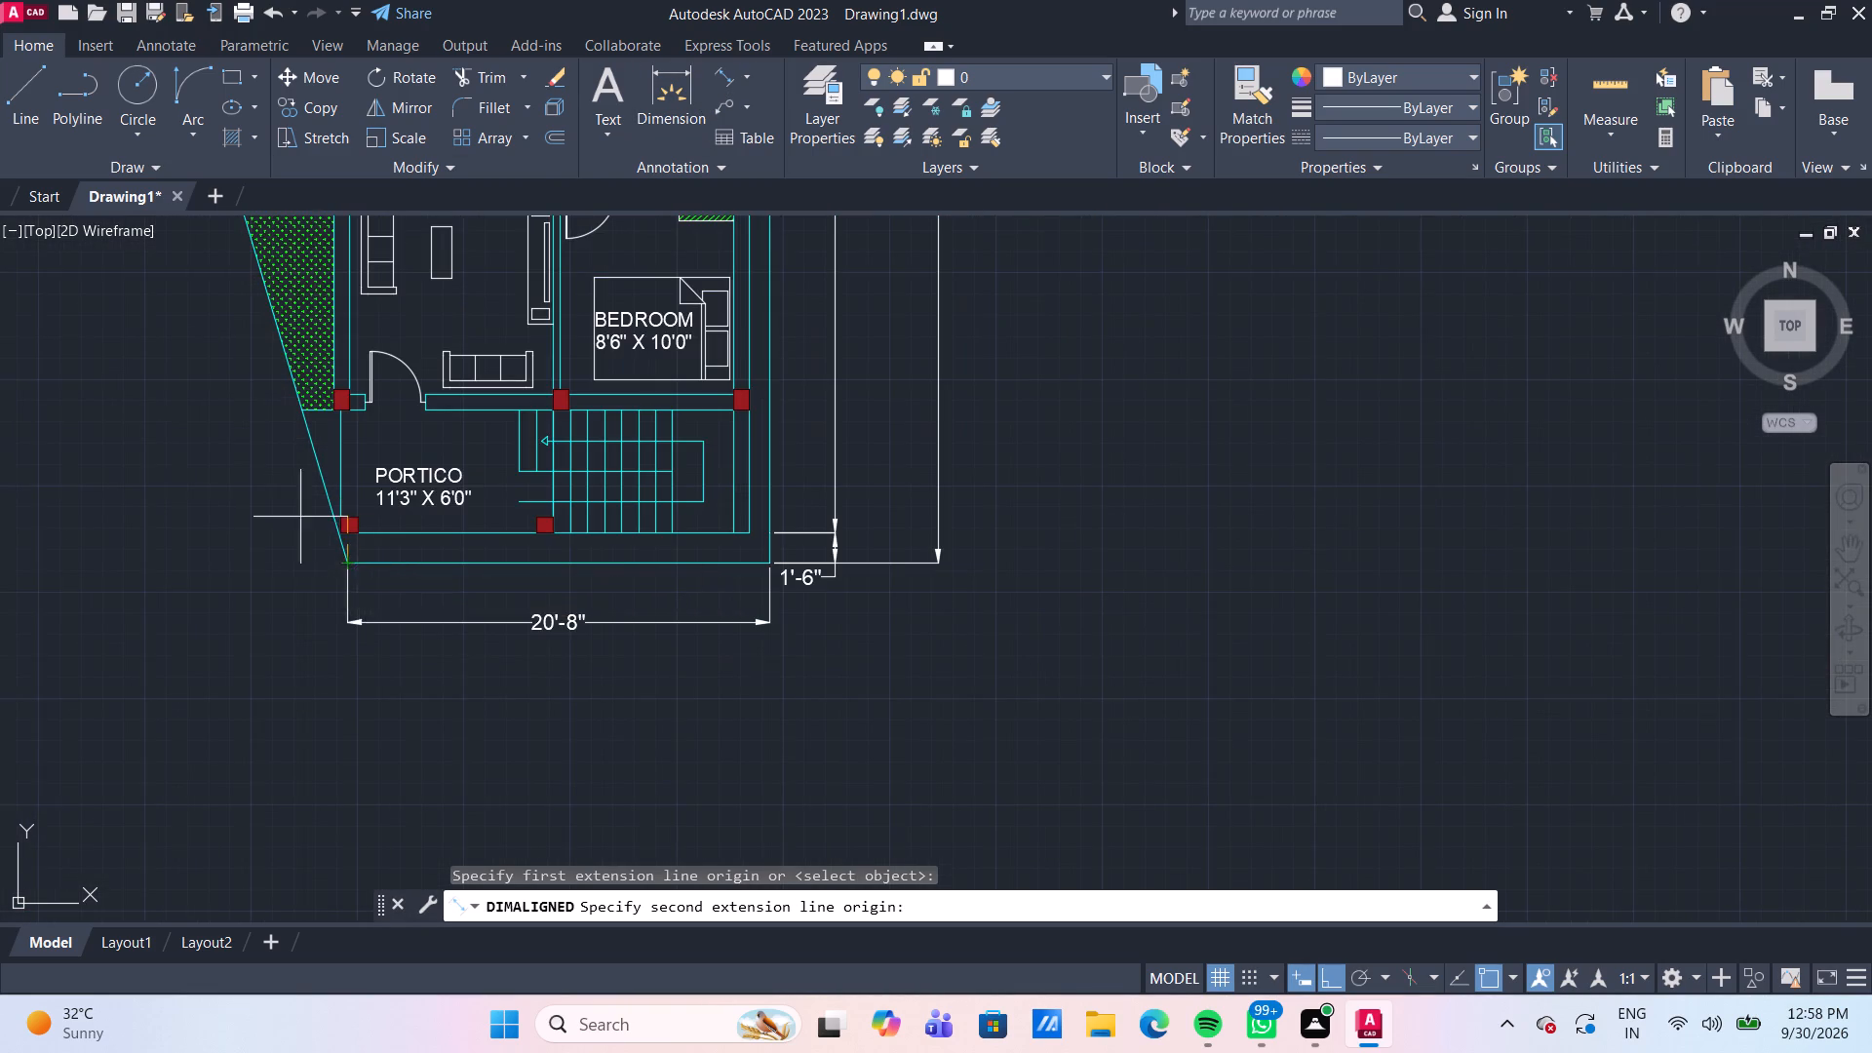
scroll(270, 444, "down", 4)
middle_click_drag(256, 411, 348, 555)
scroll(327, 482, "up", 3)
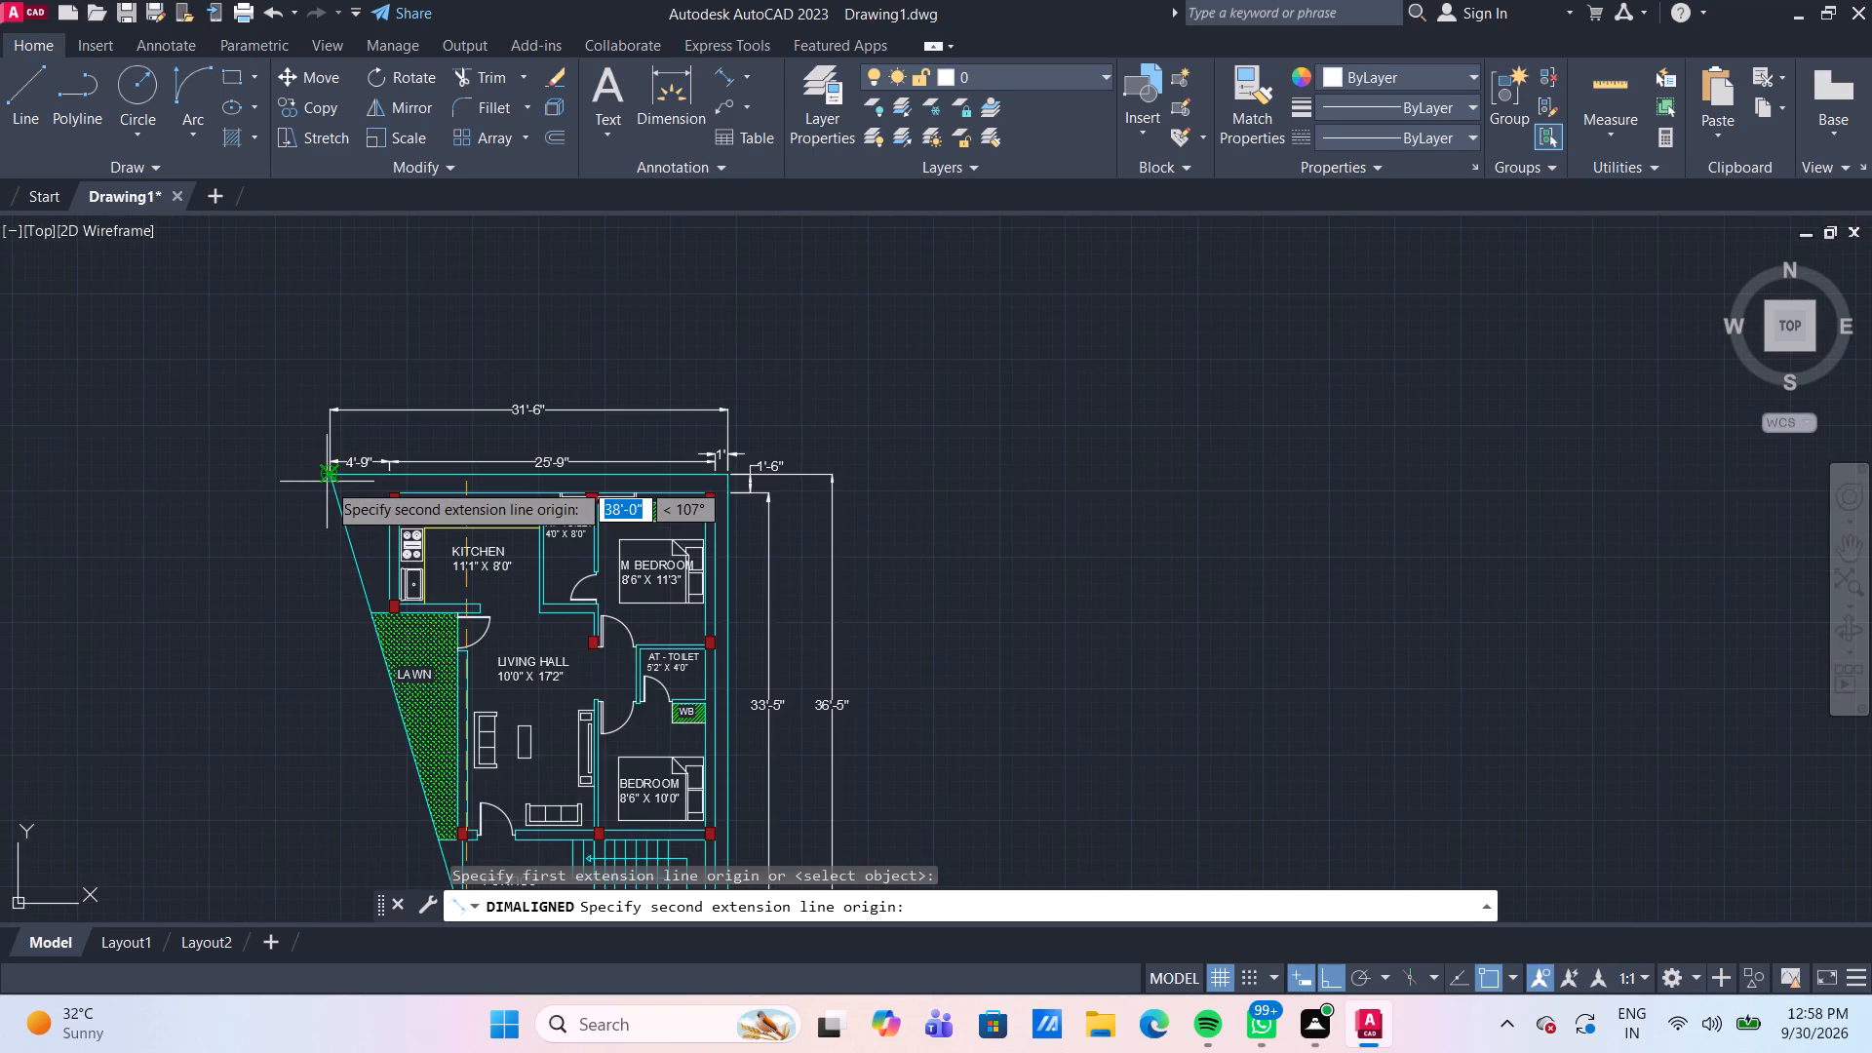
scroll(327, 482, "up", 3)
left_click(320, 458)
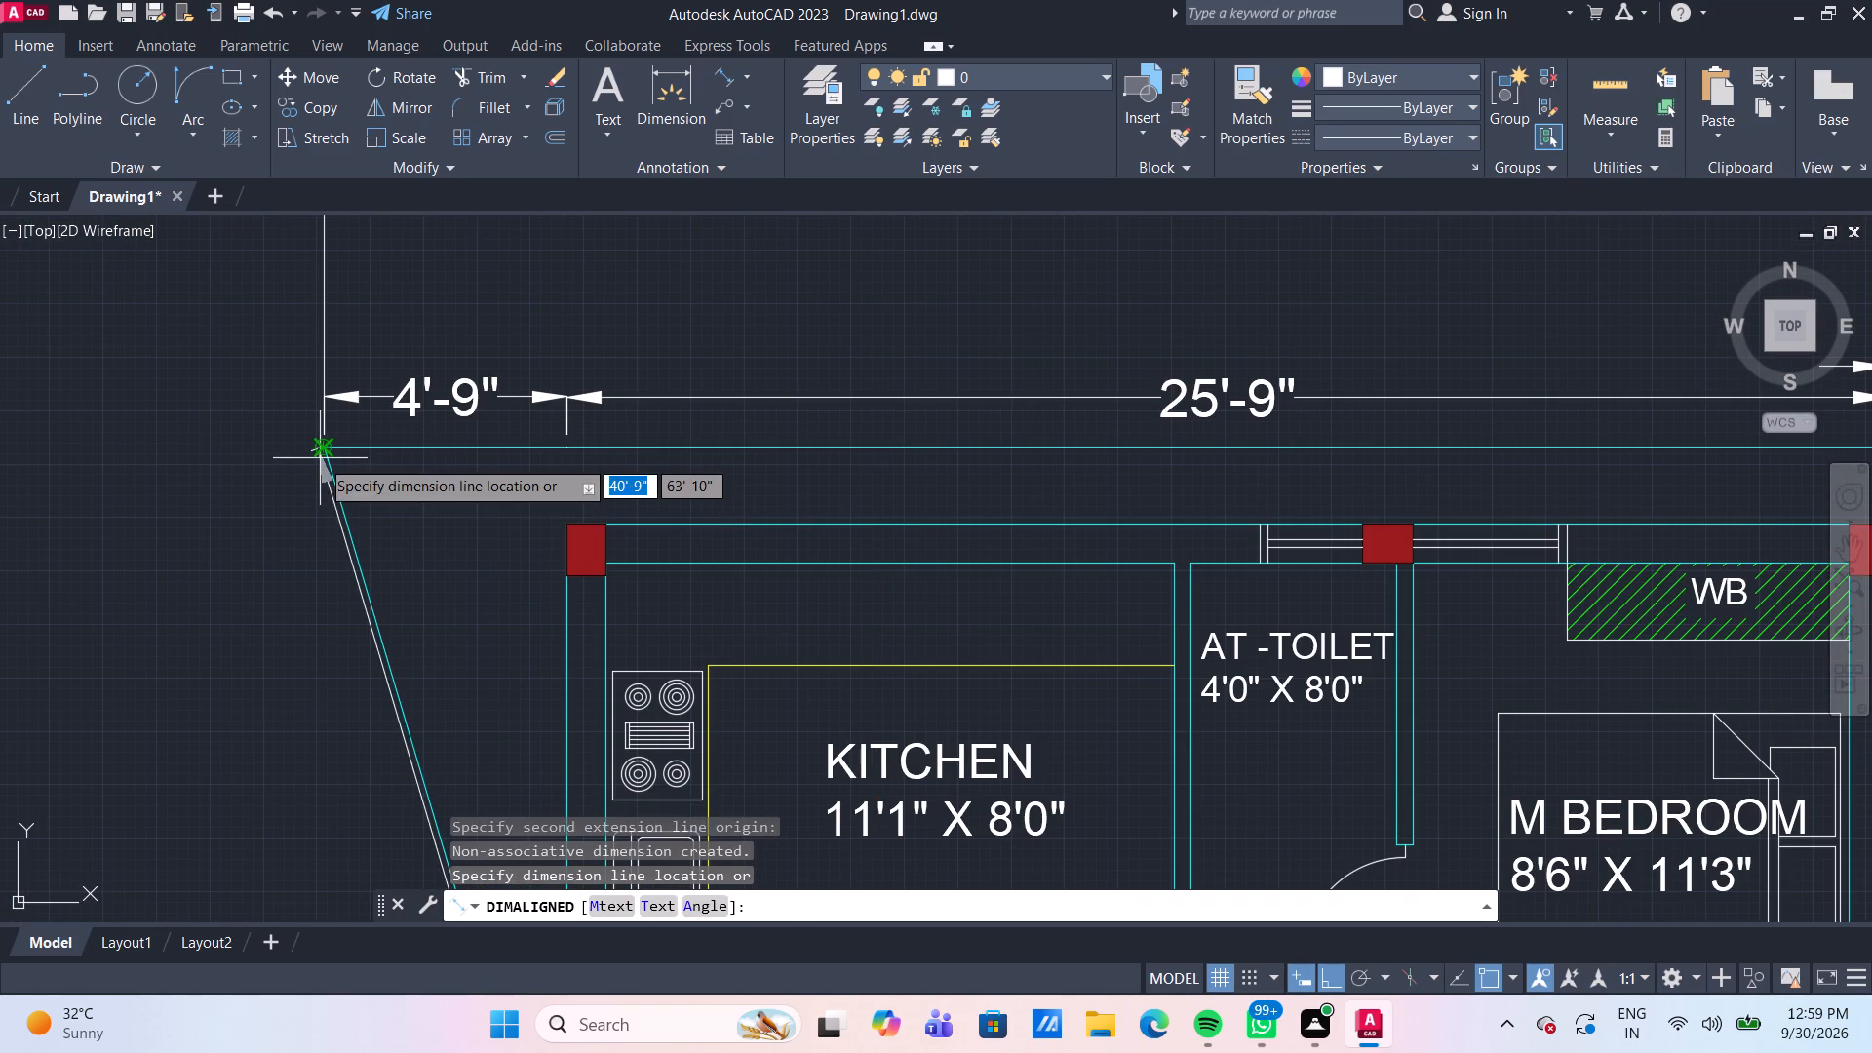
scroll(320, 458, "down", 2)
middle_click_drag(219, 567, 239, 484)
scroll(240, 498, "down", 2)
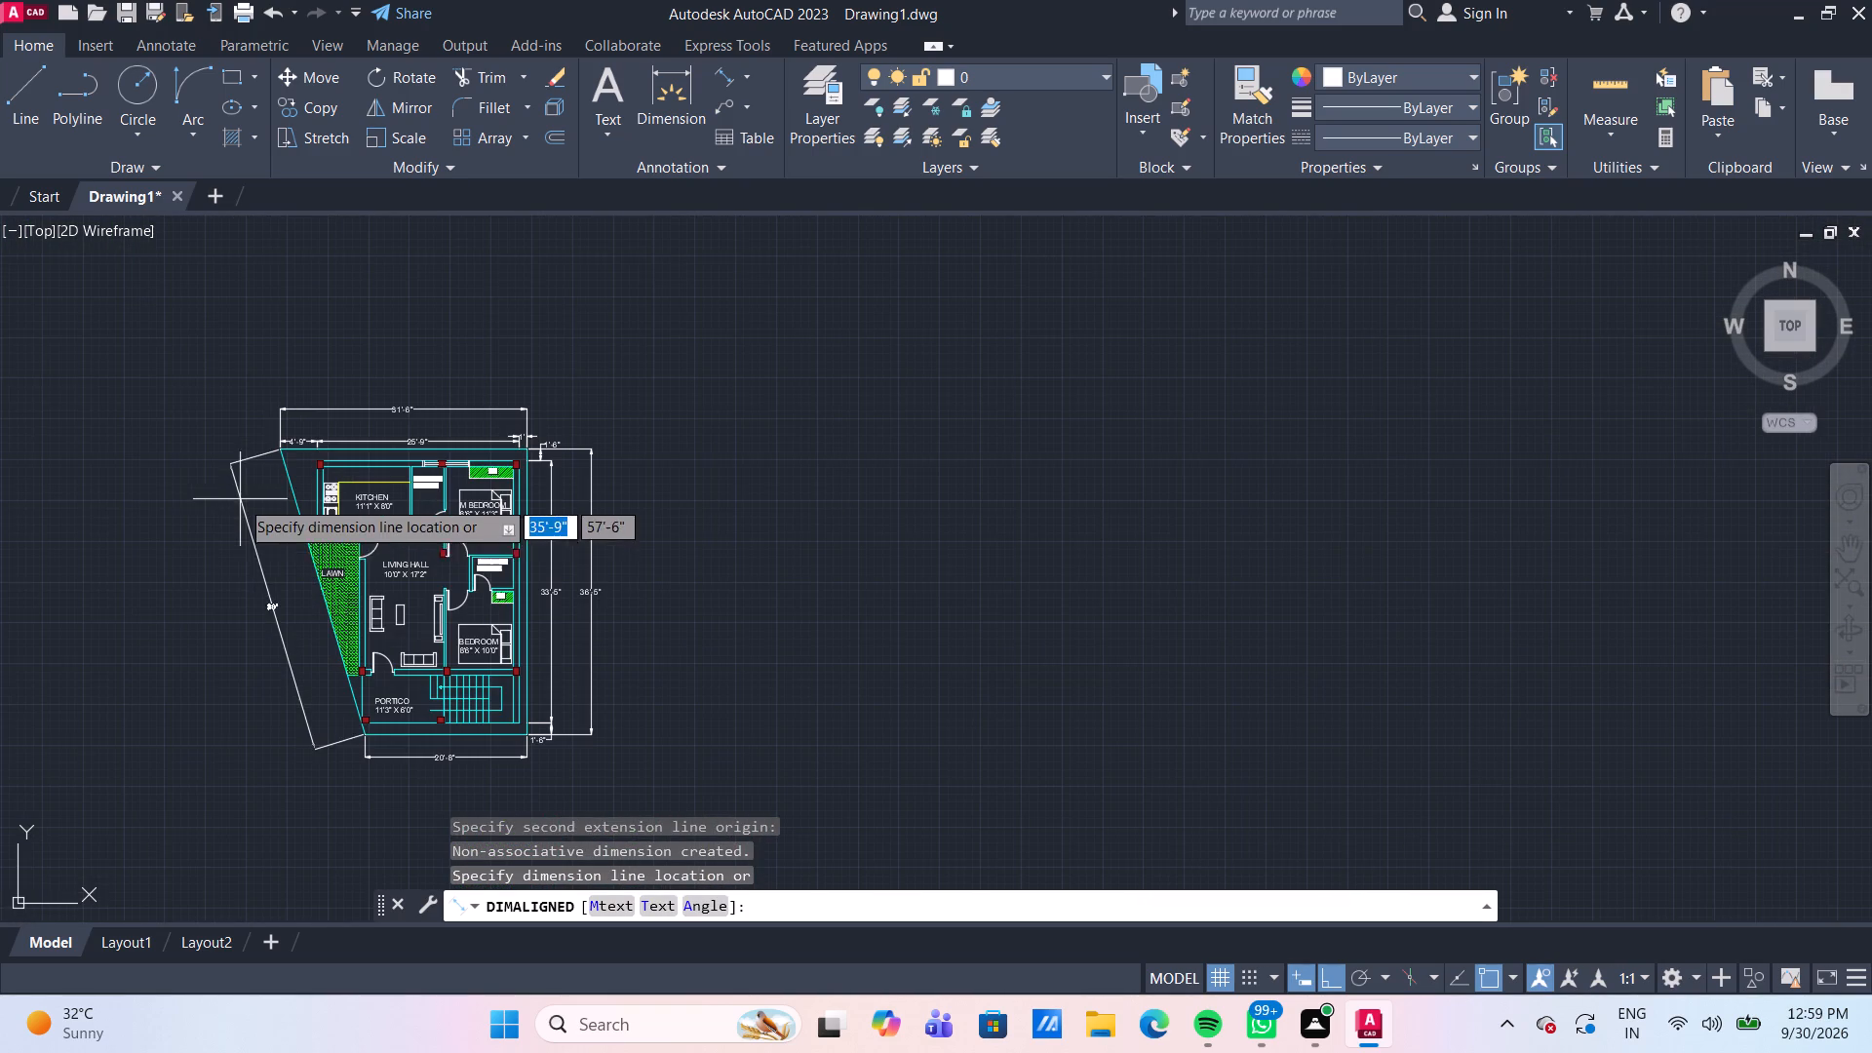
middle_click(250, 514)
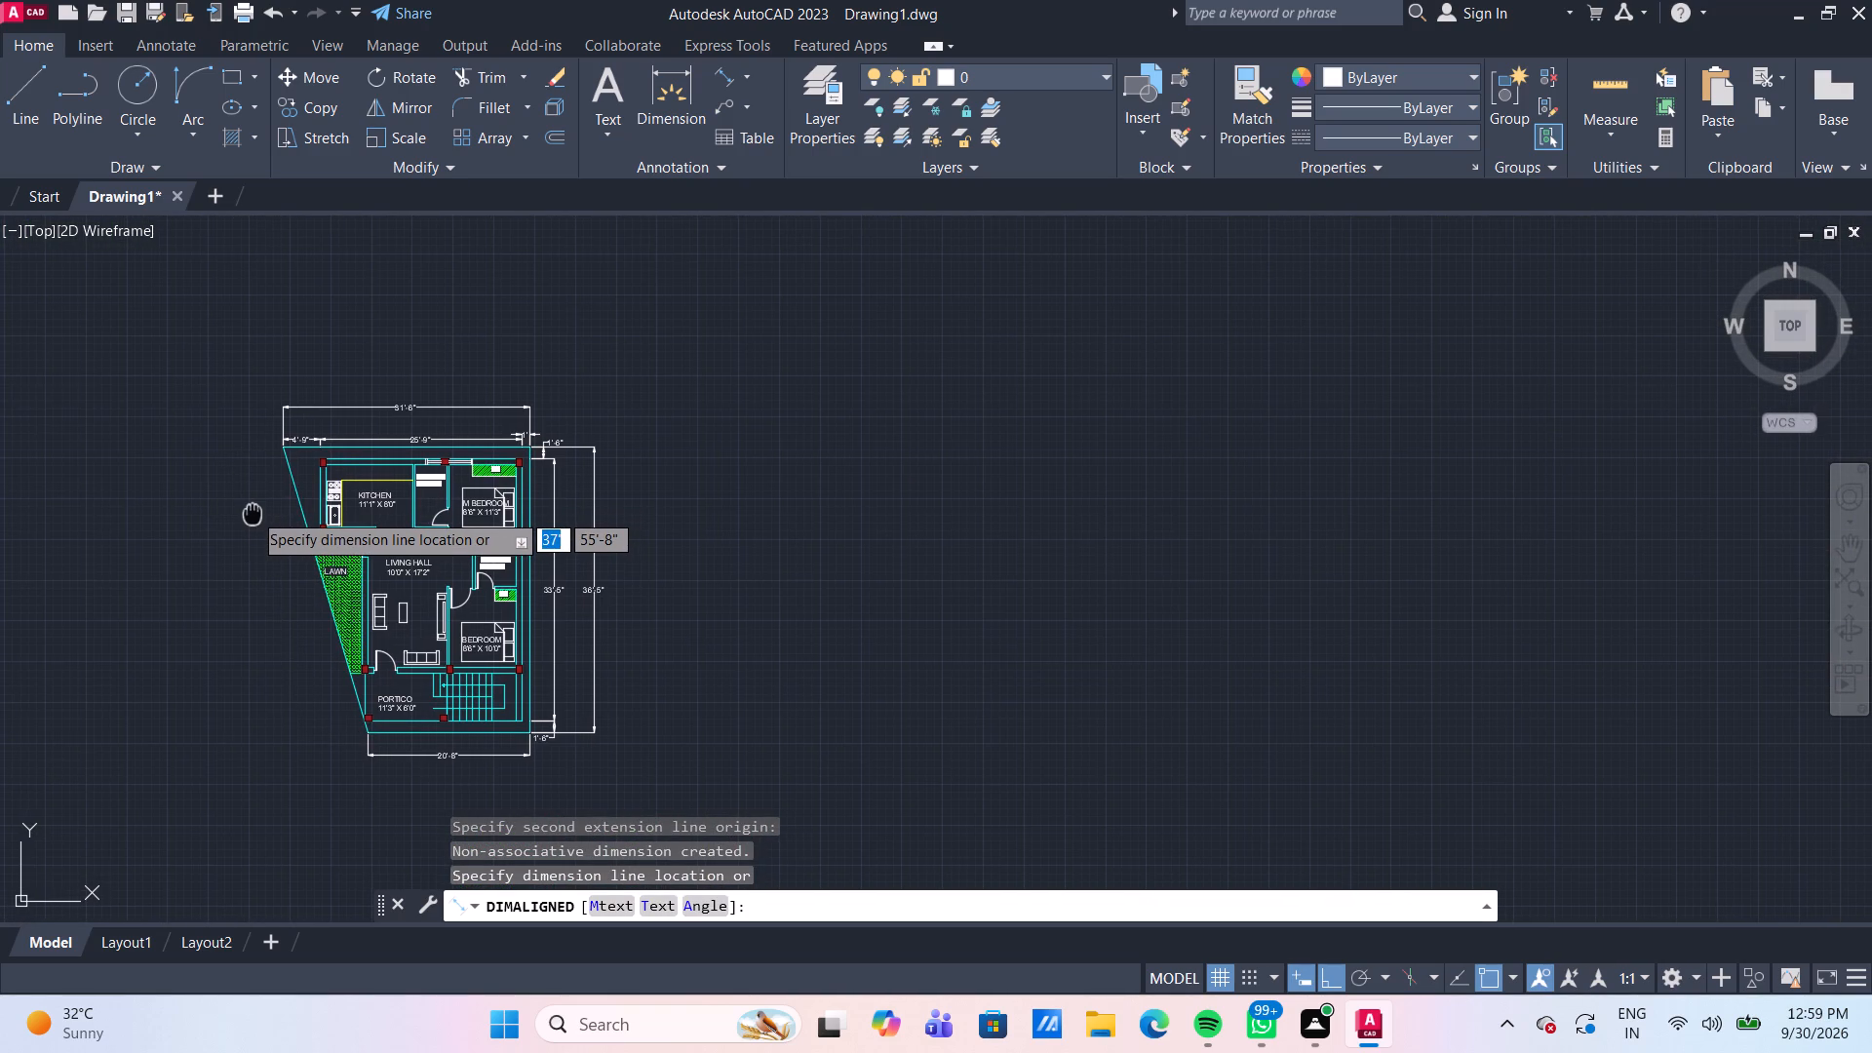
left_click(246, 511)
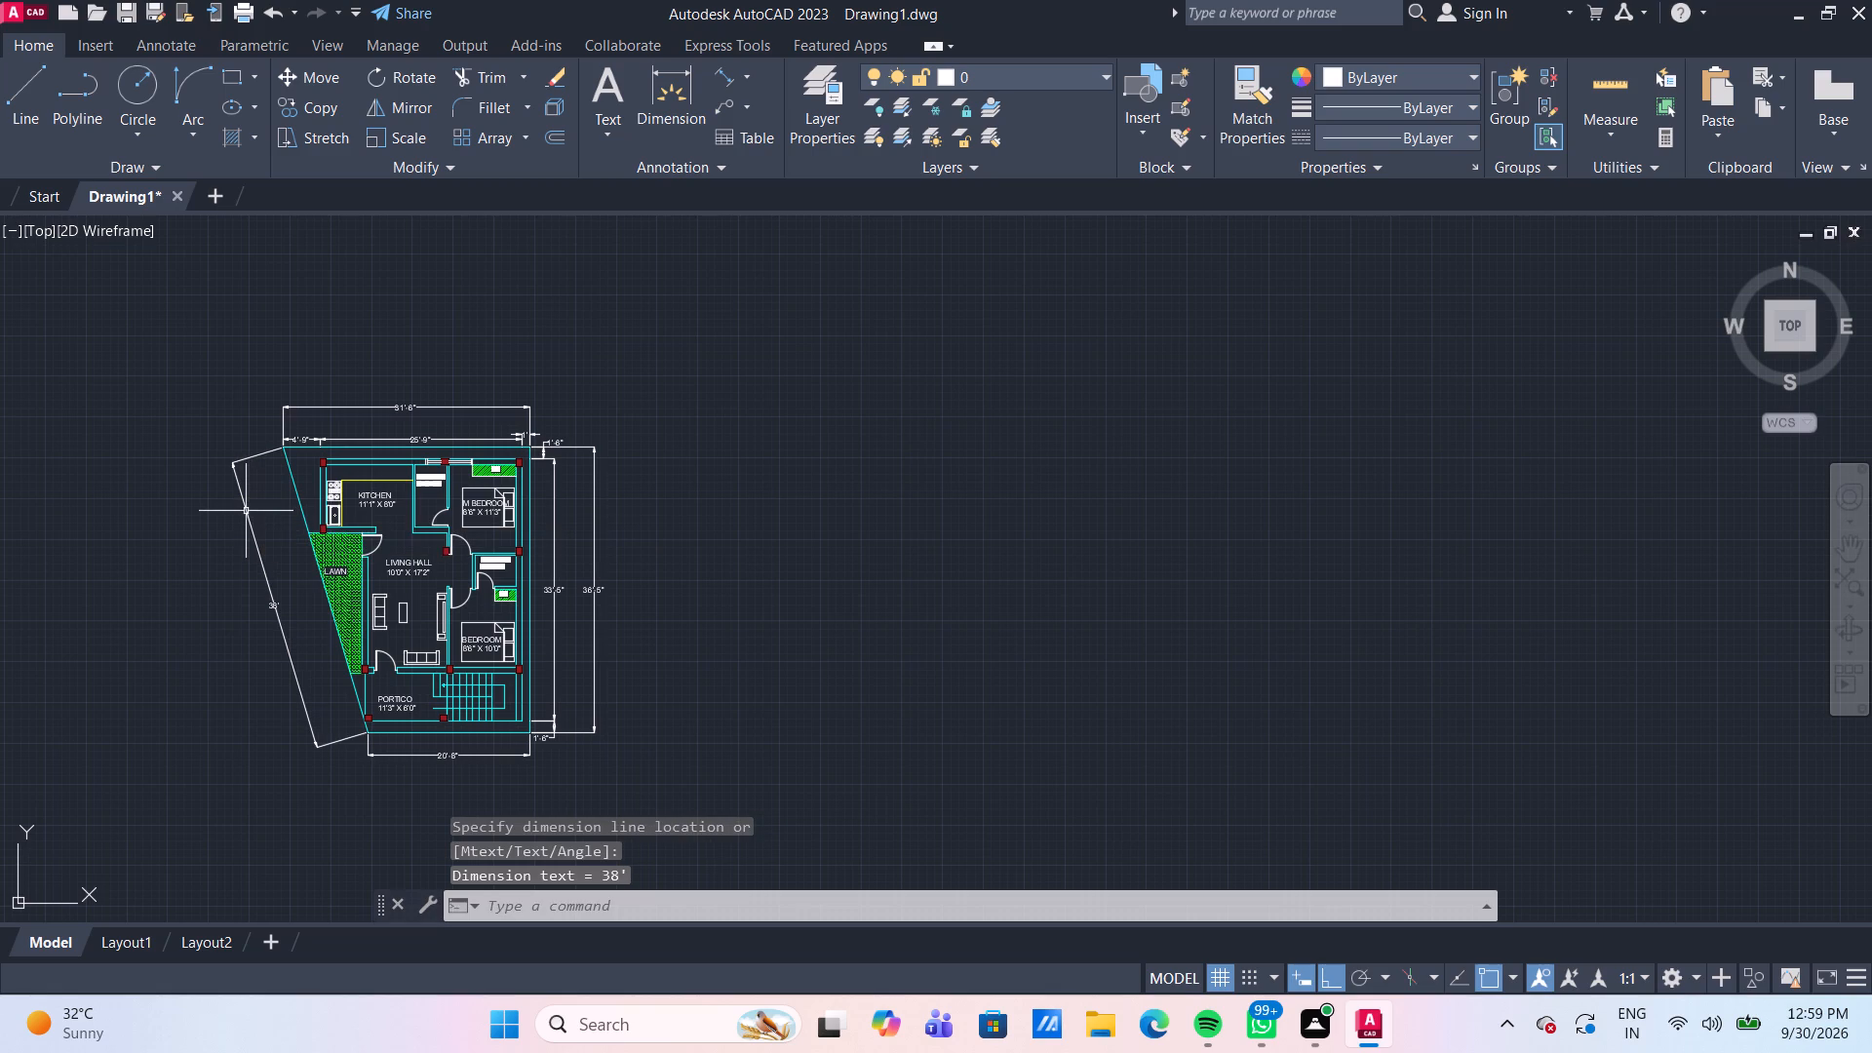
Dimension the gap from the kitchen's lower-left column to the slanted boundary along the lawn's top edge, placing it just above the lawn.
scroll(268, 644, "up", 2)
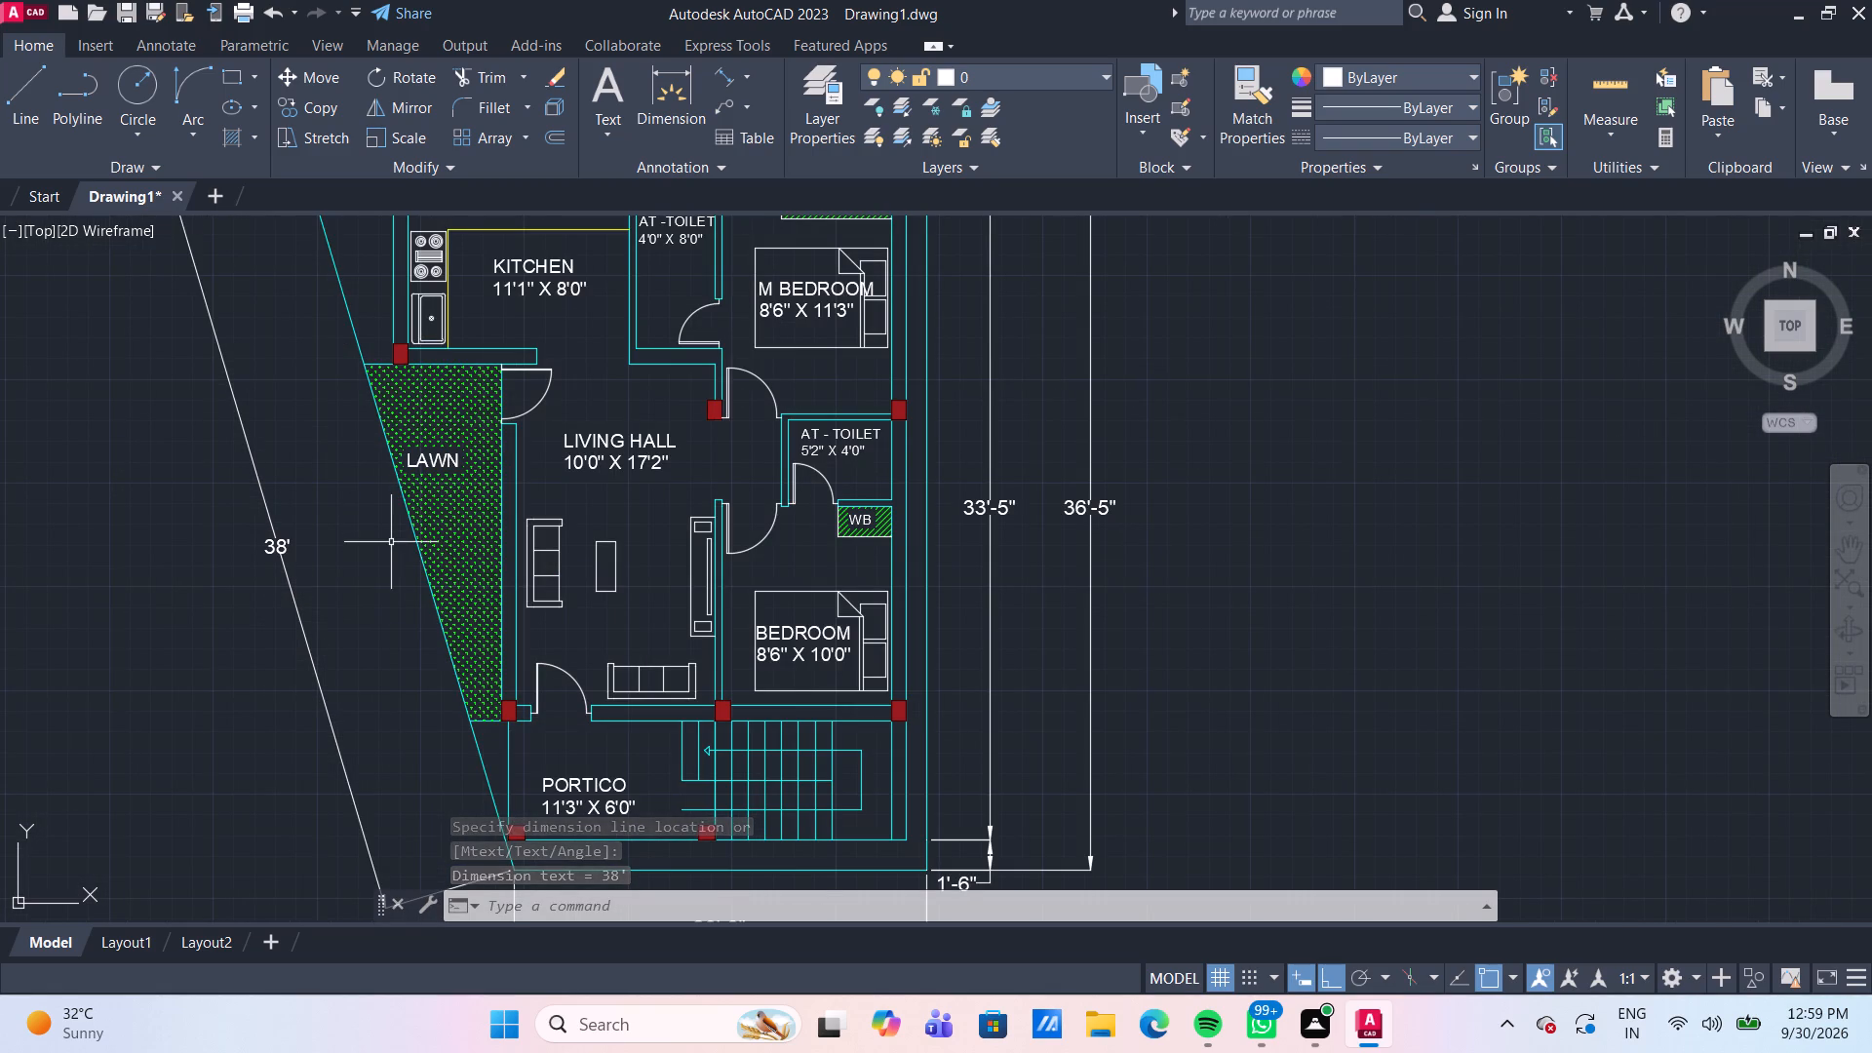
scroll(391, 542, "down", 2)
scroll(388, 440, "up", 2)
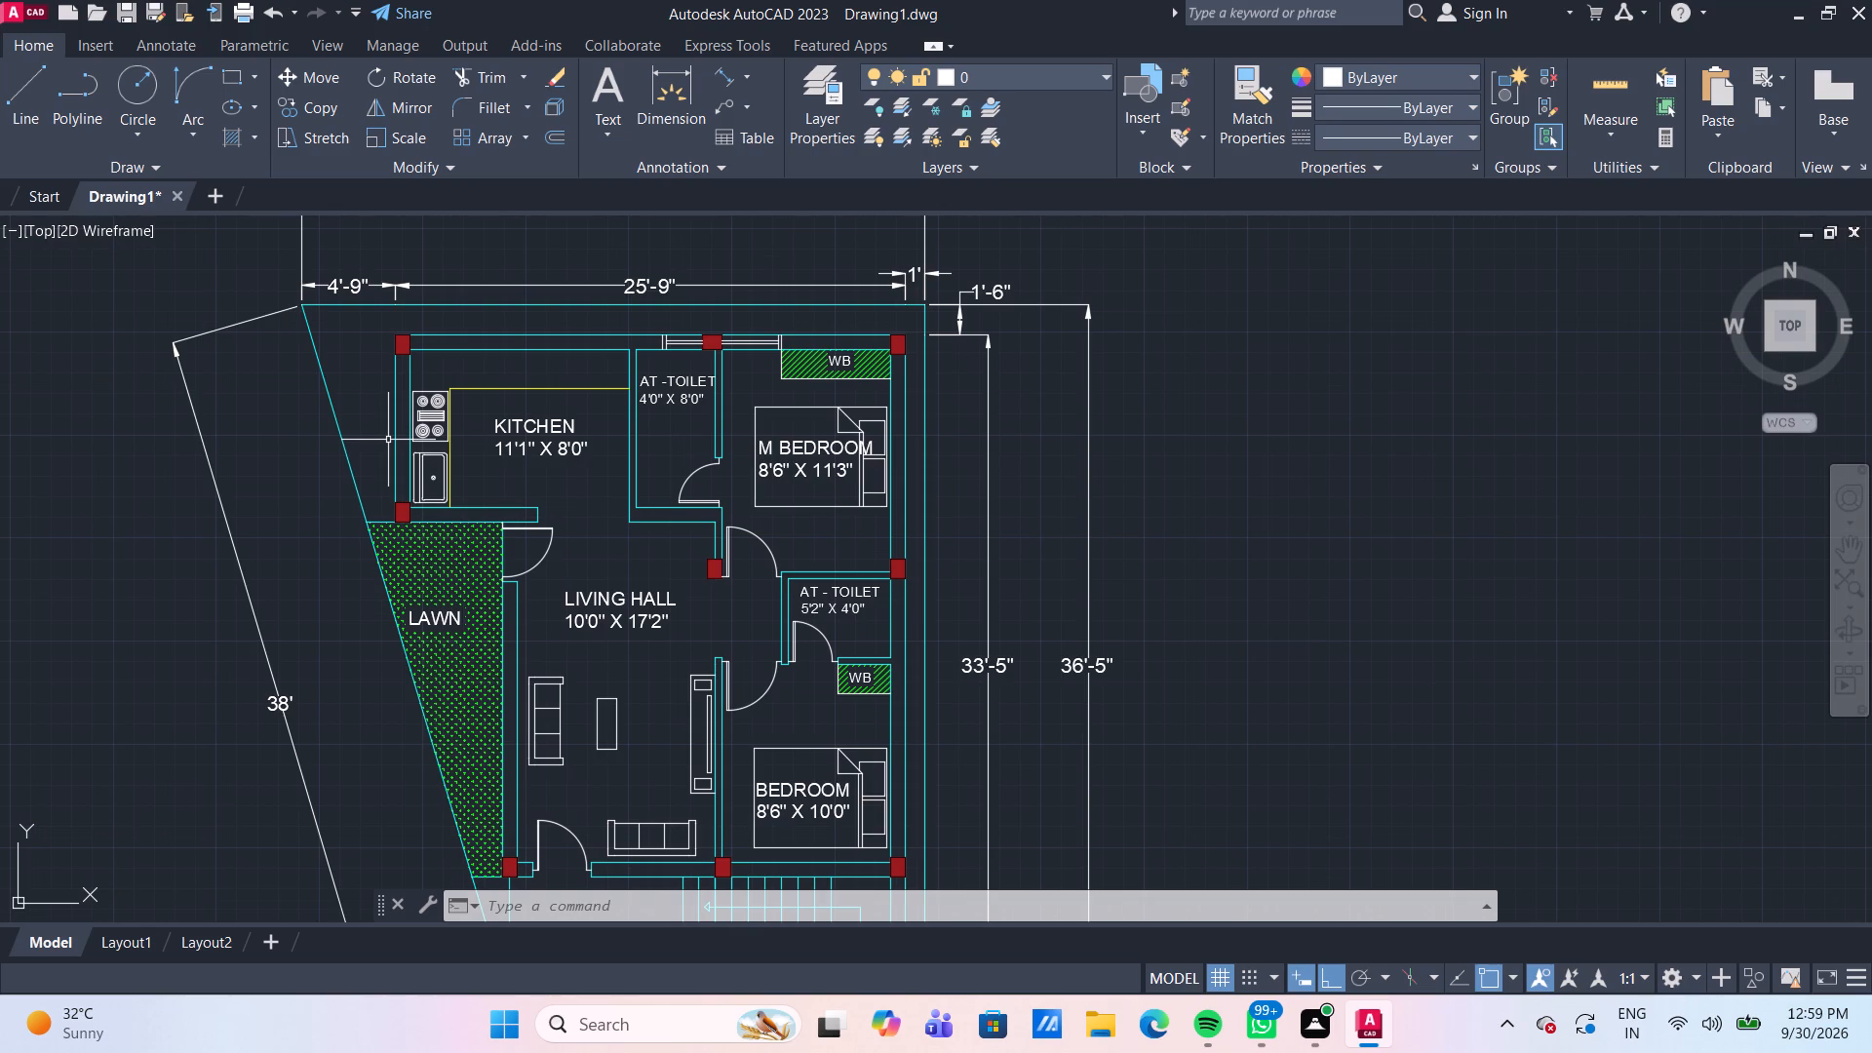
scroll(449, 654, "up", 1)
scroll(319, 382, "up", 1)
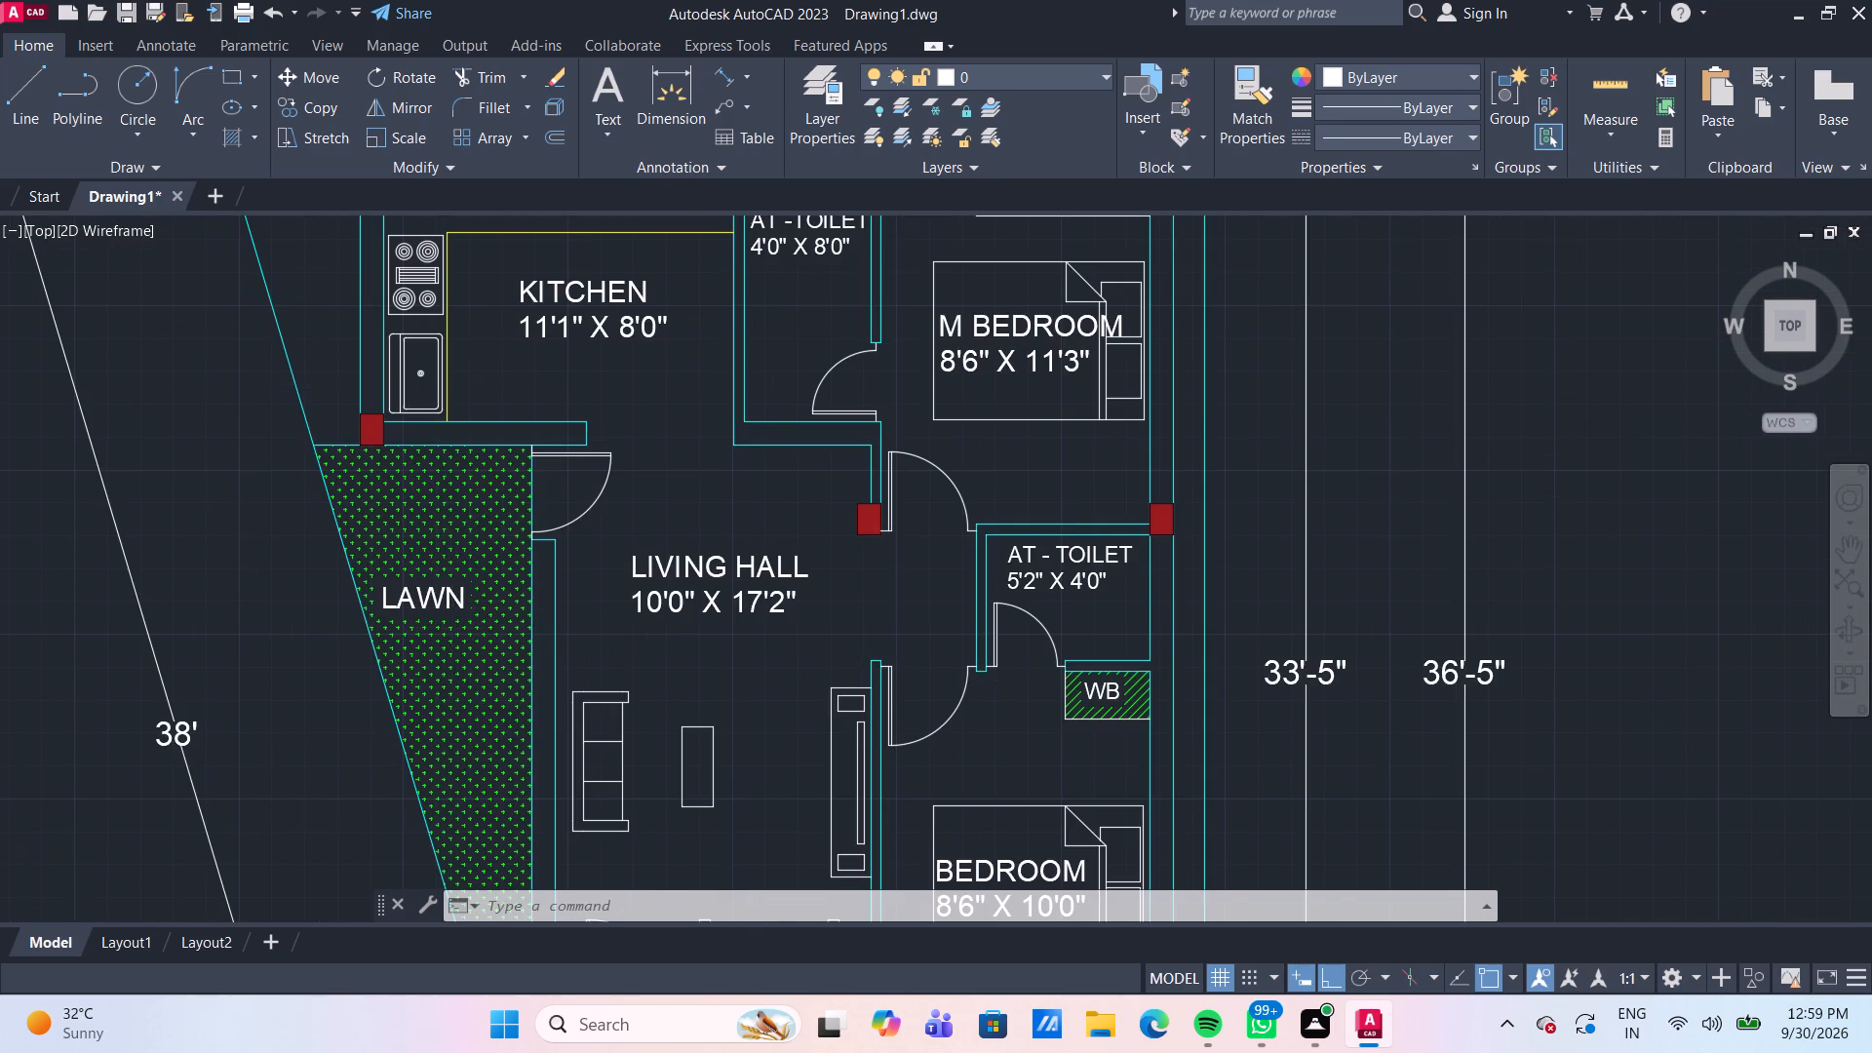
middle_click_drag(321, 382, 335, 377)
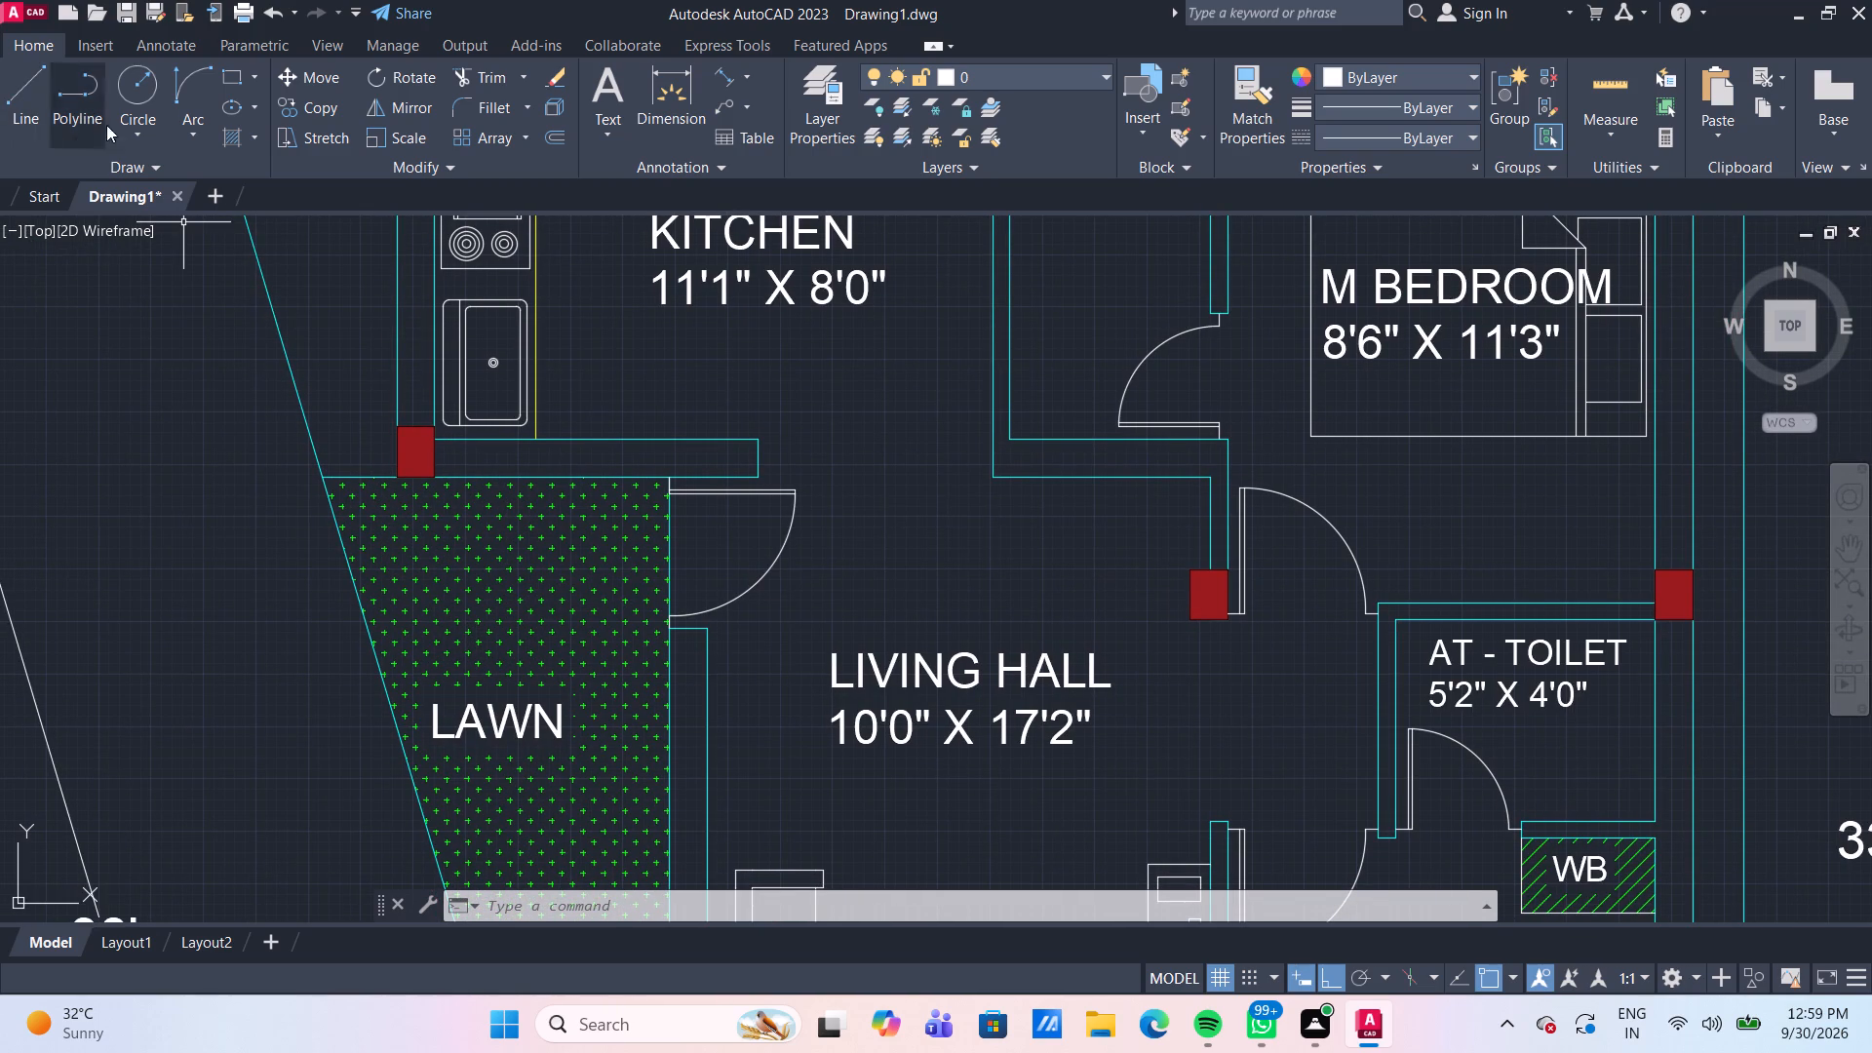
left_click_drag(669, 94, 661, 106)
left_click(390, 481)
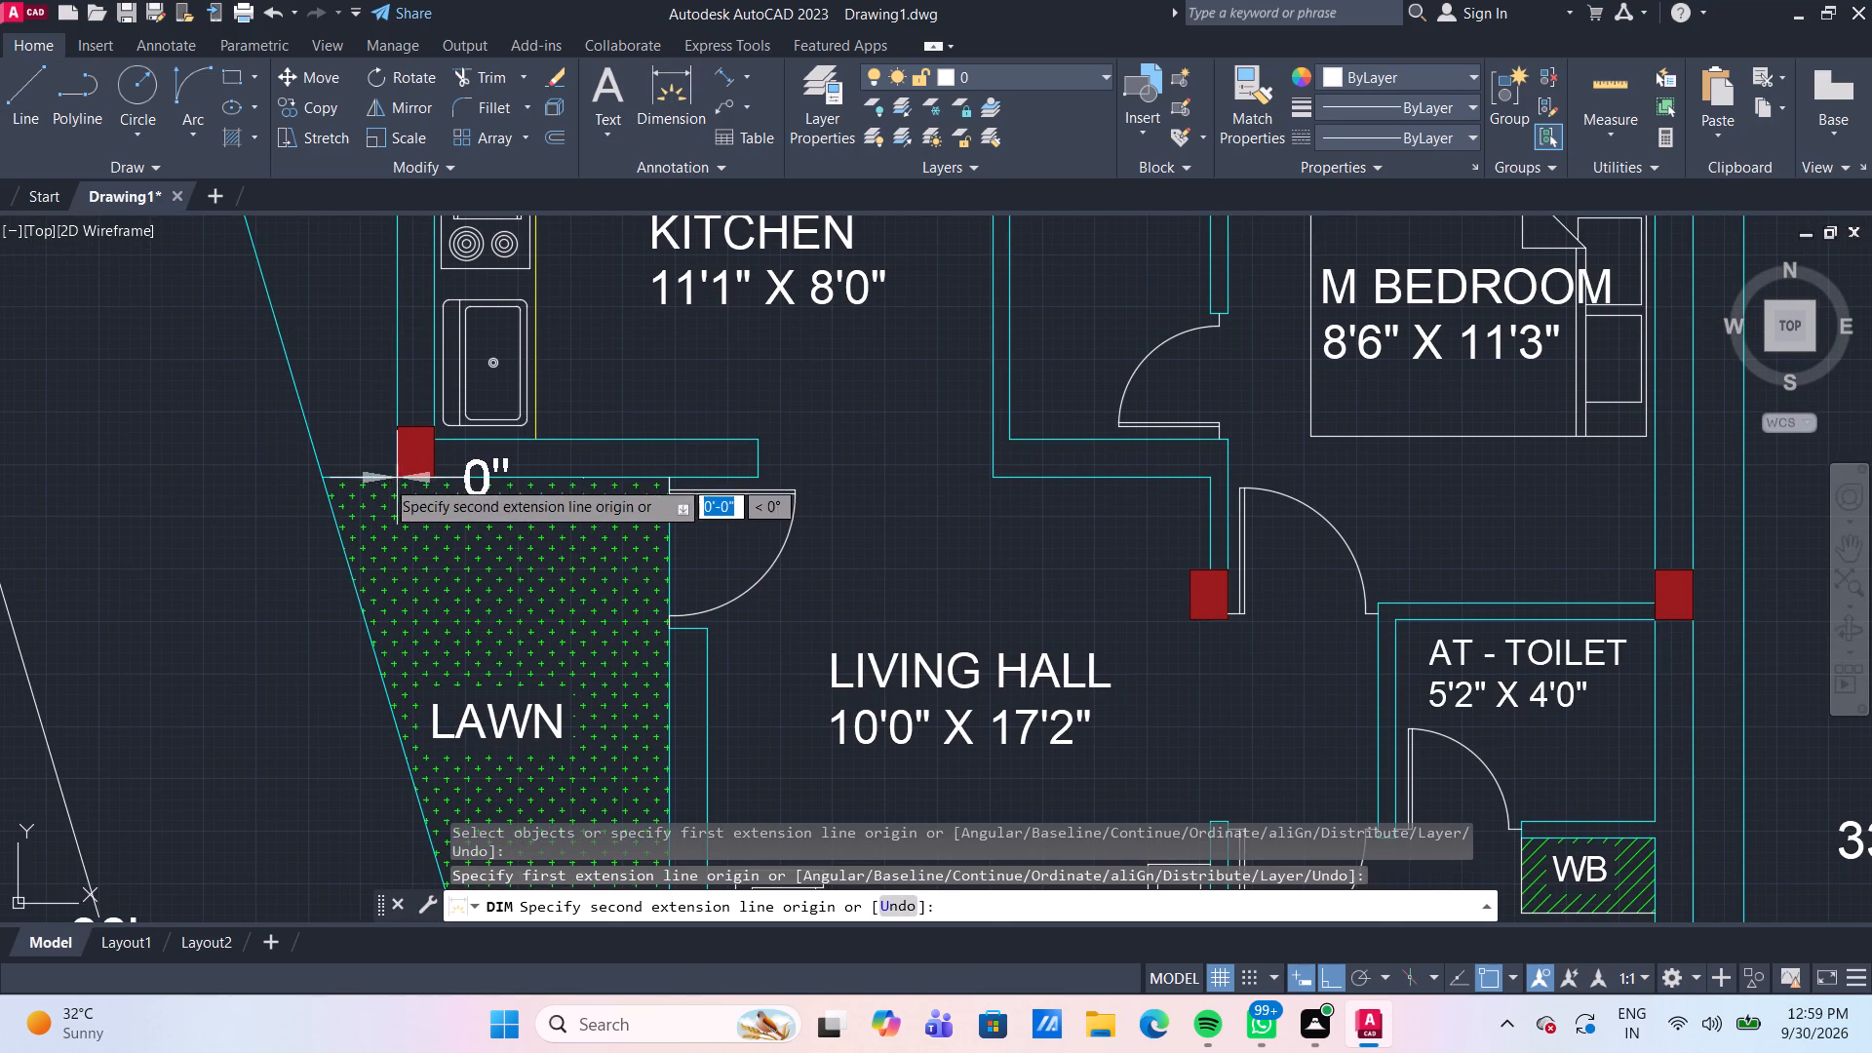
left_click(326, 481)
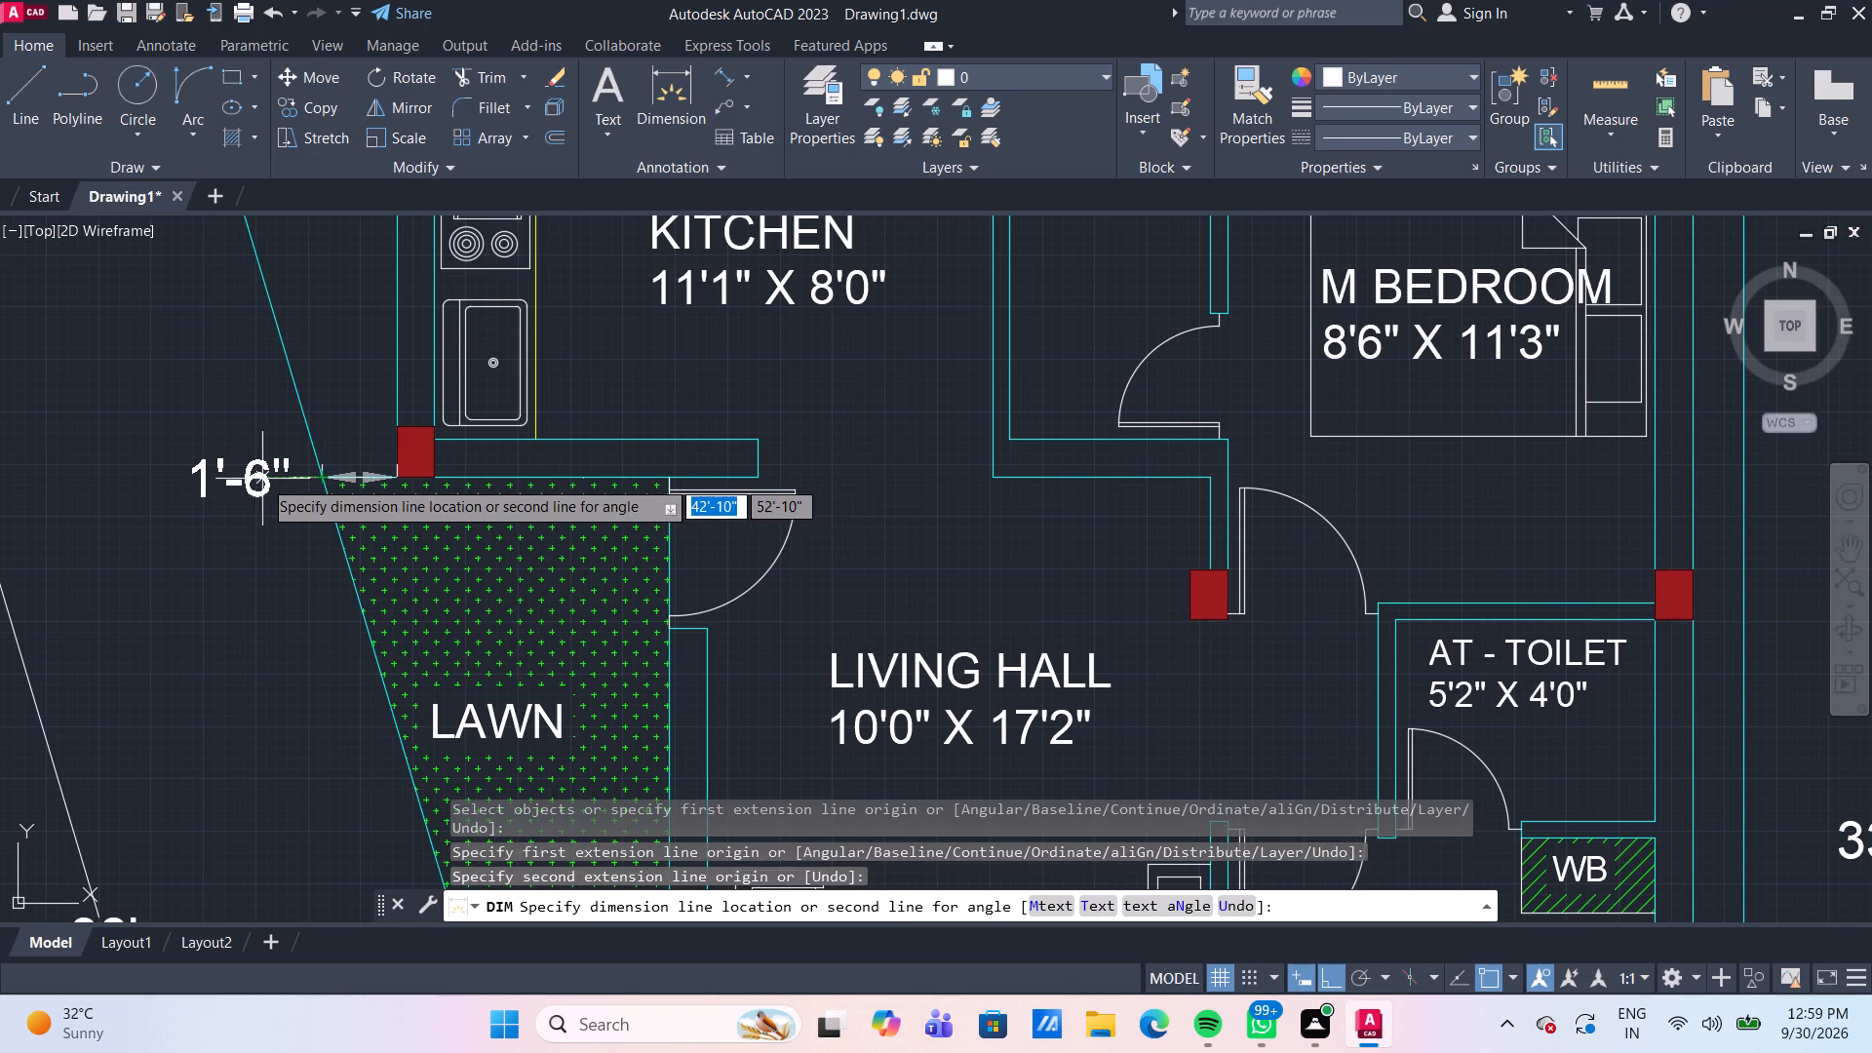
left_click(289, 409)
Dimension the gap from the living hall's lower-left column to the slanted boundary along the lawn's bottom edge, placing it just above that edge.
scroll(289, 409, "down", 2)
middle_click_drag(279, 597, 293, 526)
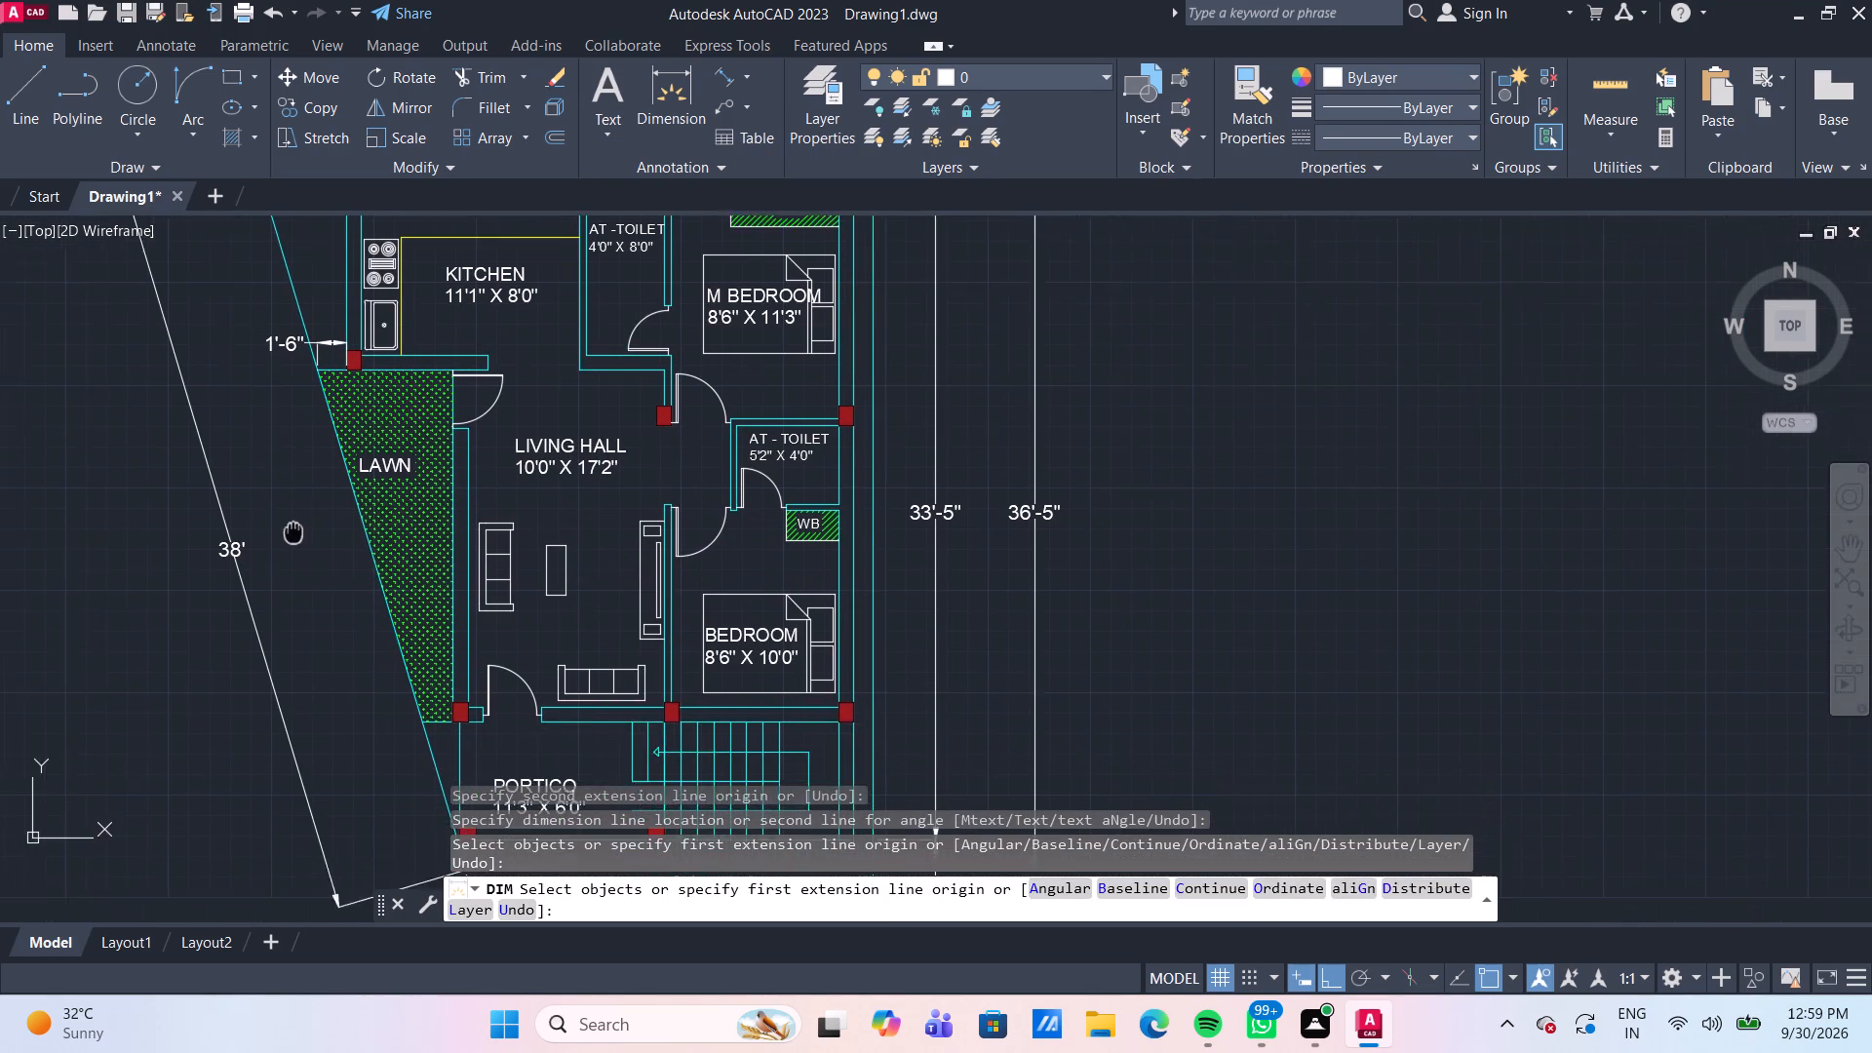
middle_click_drag(293, 526, 295, 512)
scroll(301, 625, "down", 1)
middle_click_drag(319, 696, 340, 572)
scroll(584, 500, "up", 2)
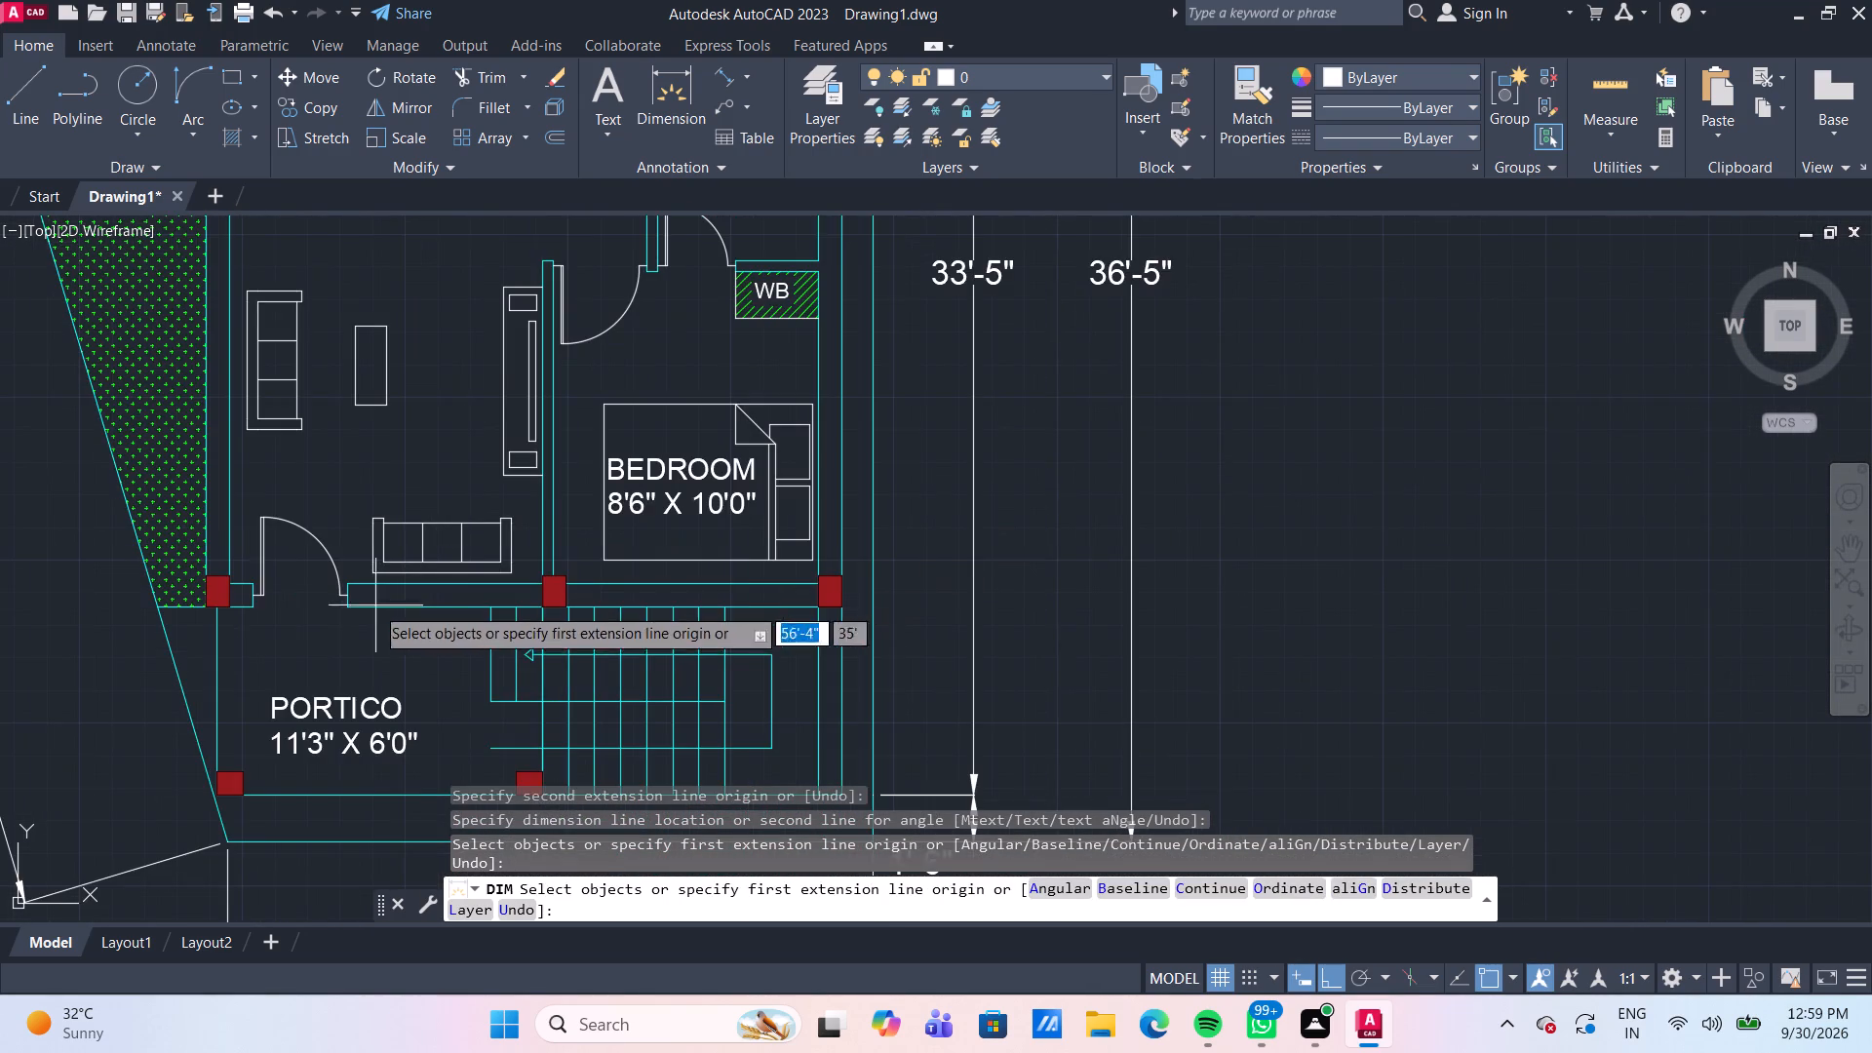
scroll(157, 672, "up", 2)
middle_click_drag(240, 599, 402, 604)
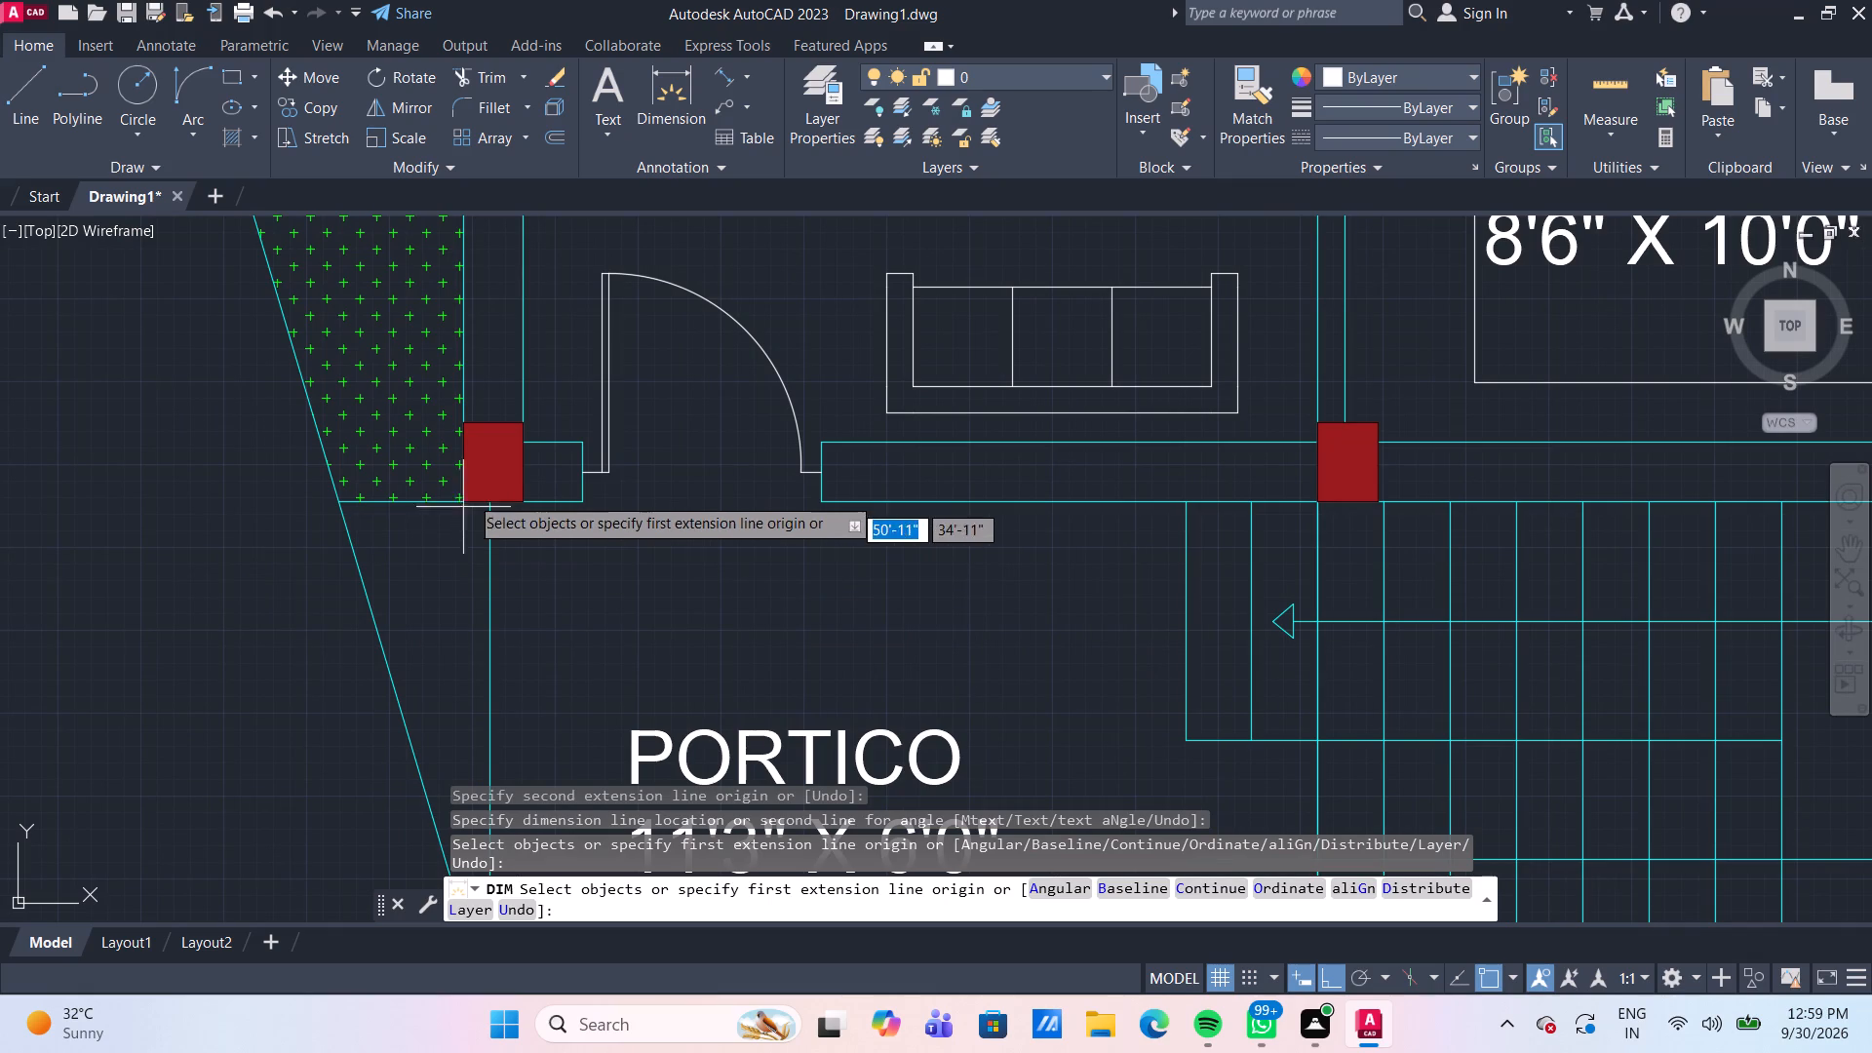
left_click(464, 506)
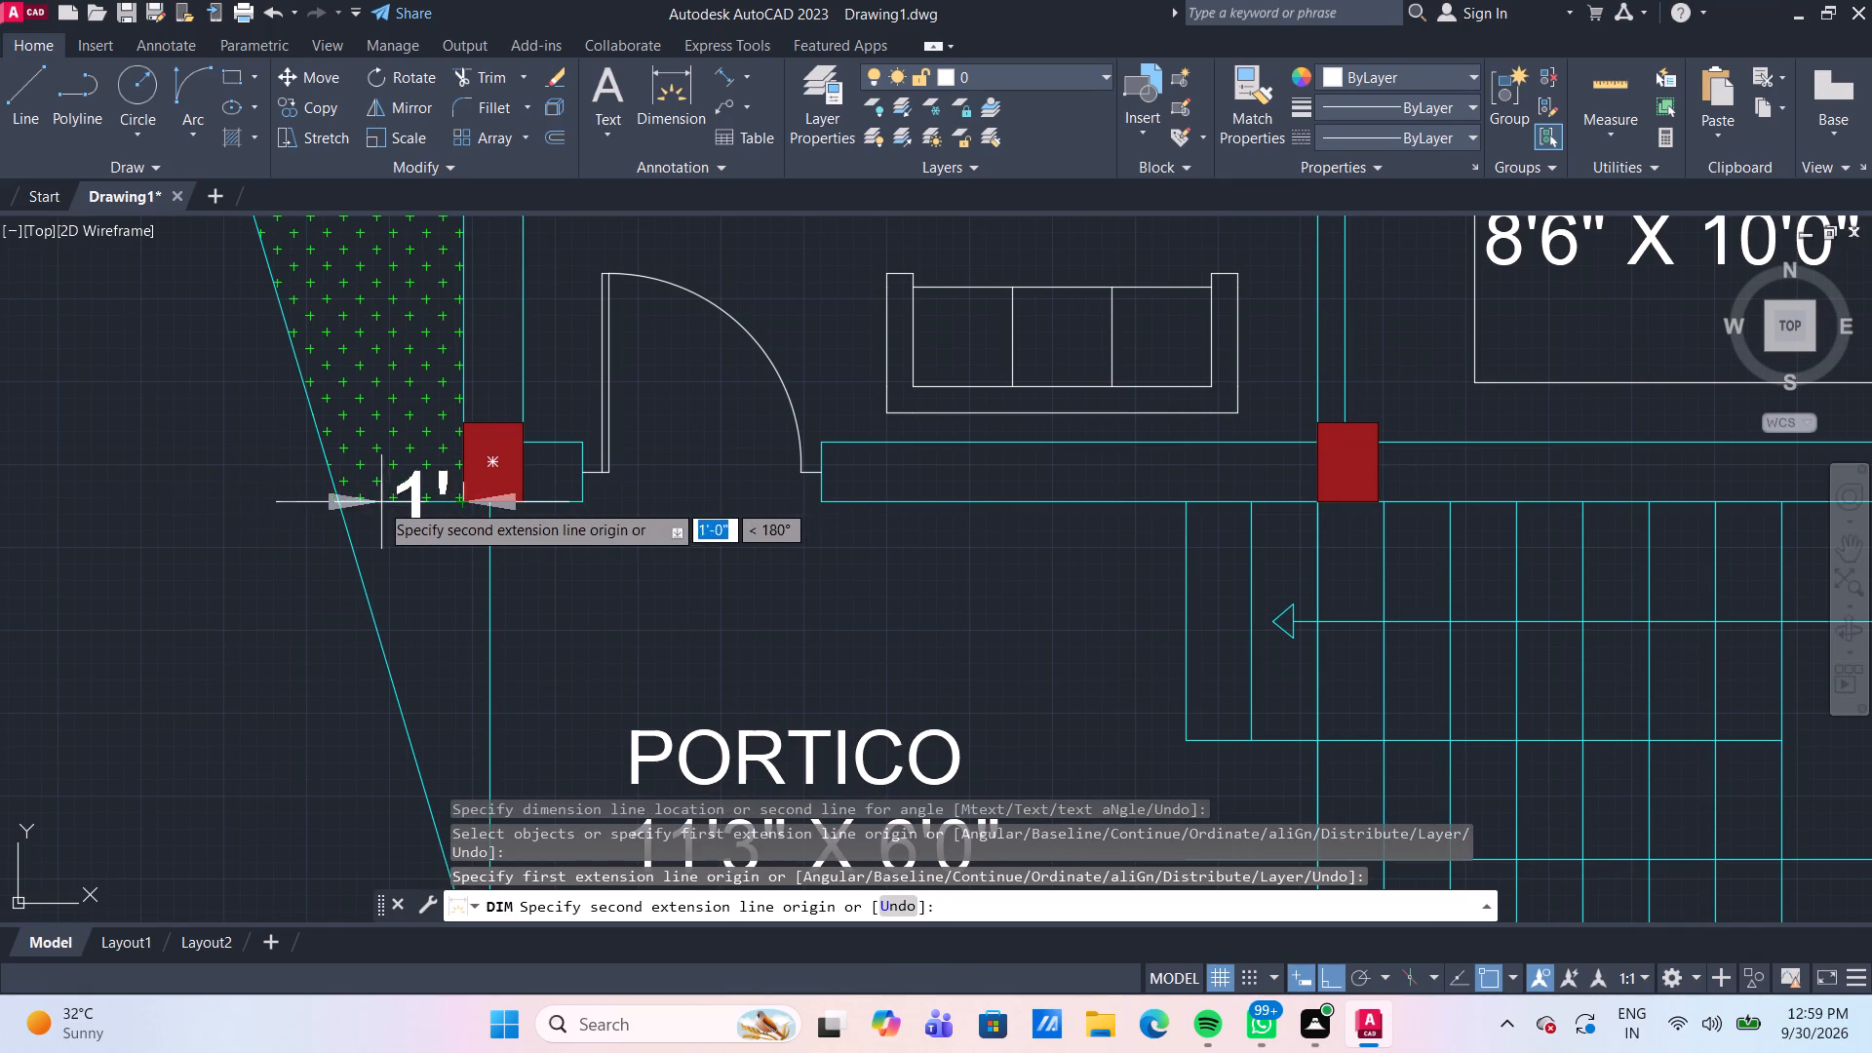
left_click(336, 501)
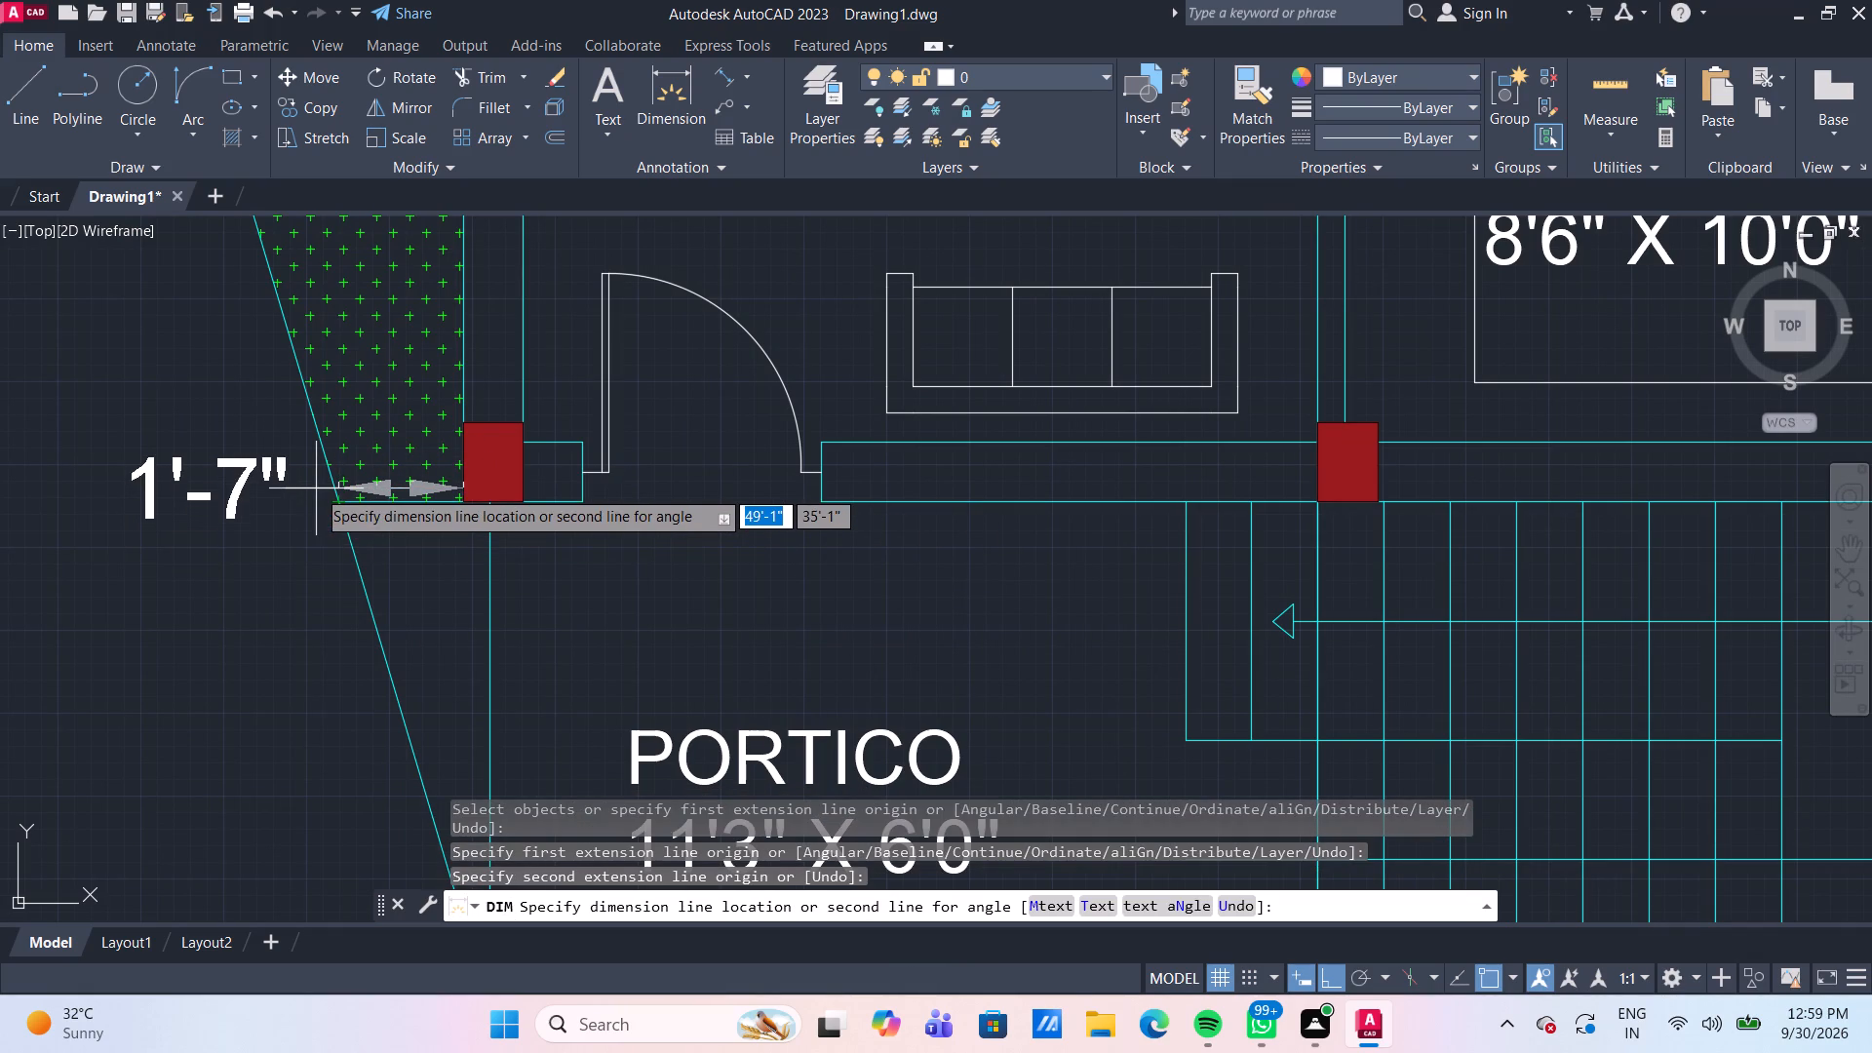
left_click(314, 487)
Dimension the house's width along the wall above the portico, from the right outer wall line at the bedroom's column to the left column.
scroll(314, 487, "down", 1)
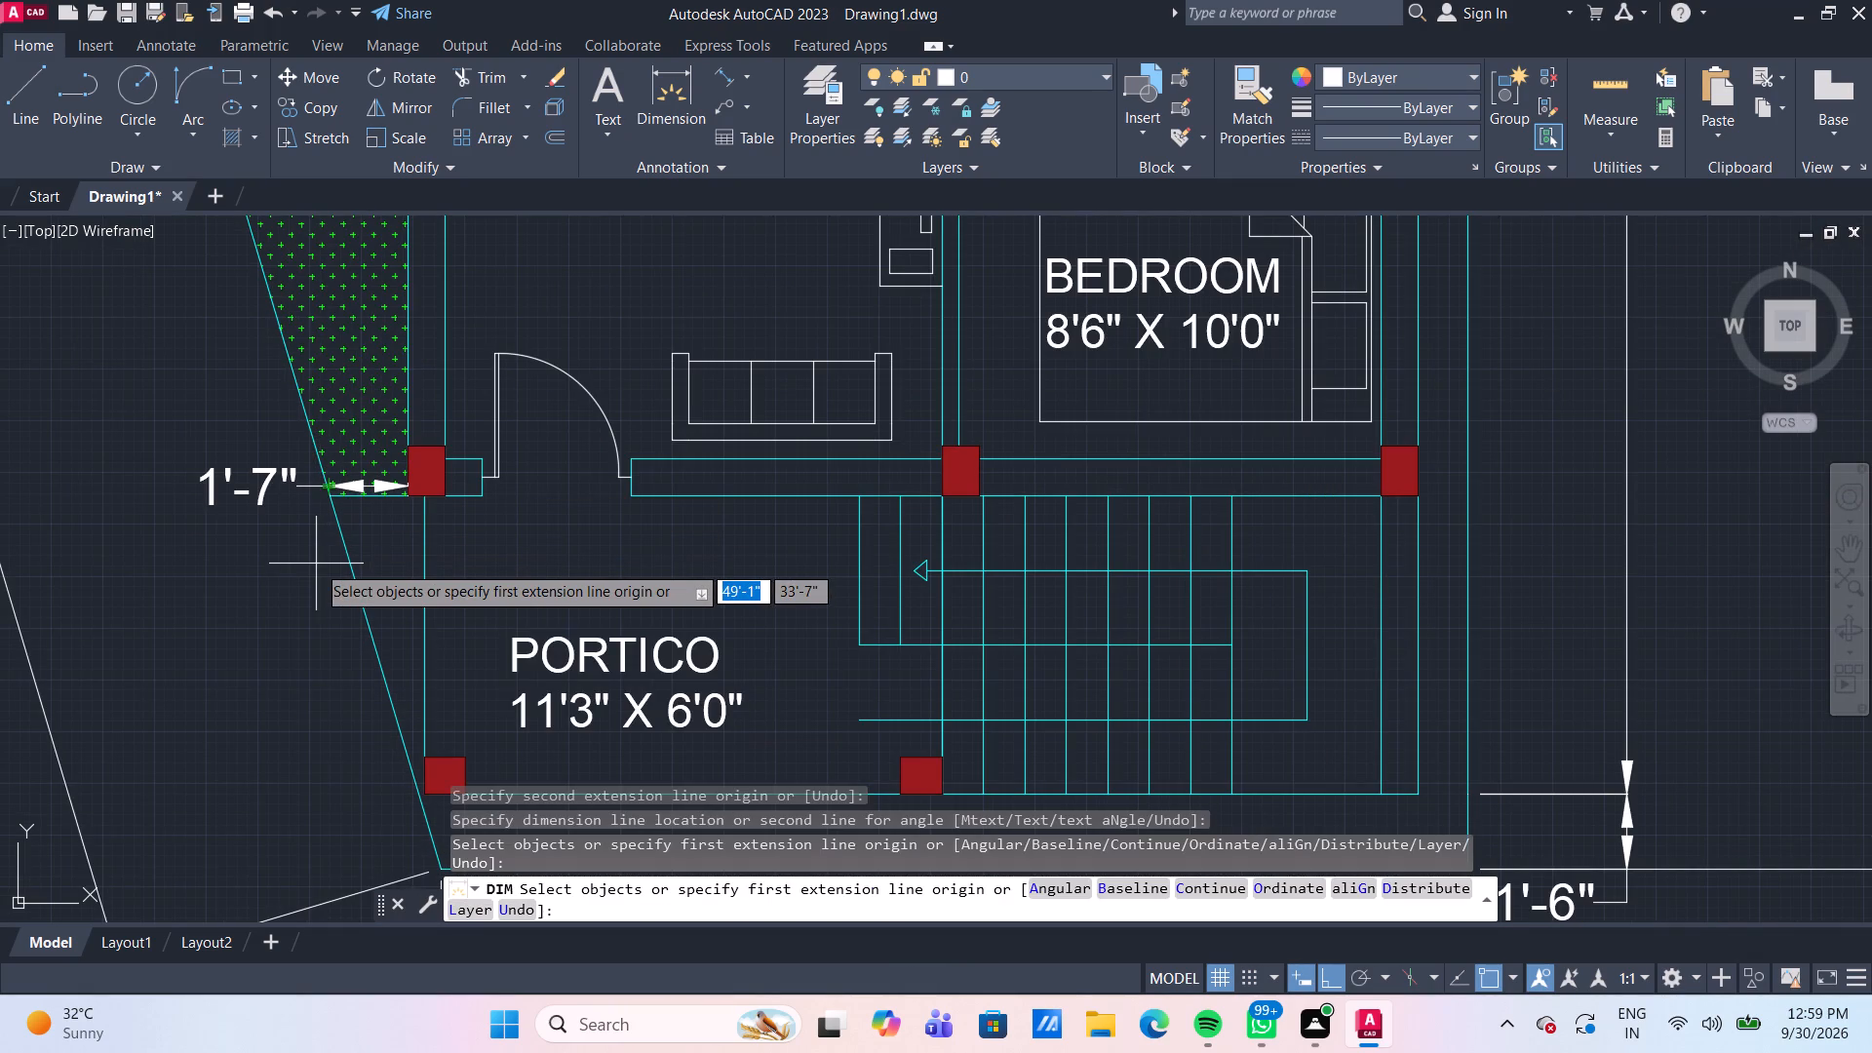
scroll(316, 564, "down", 3)
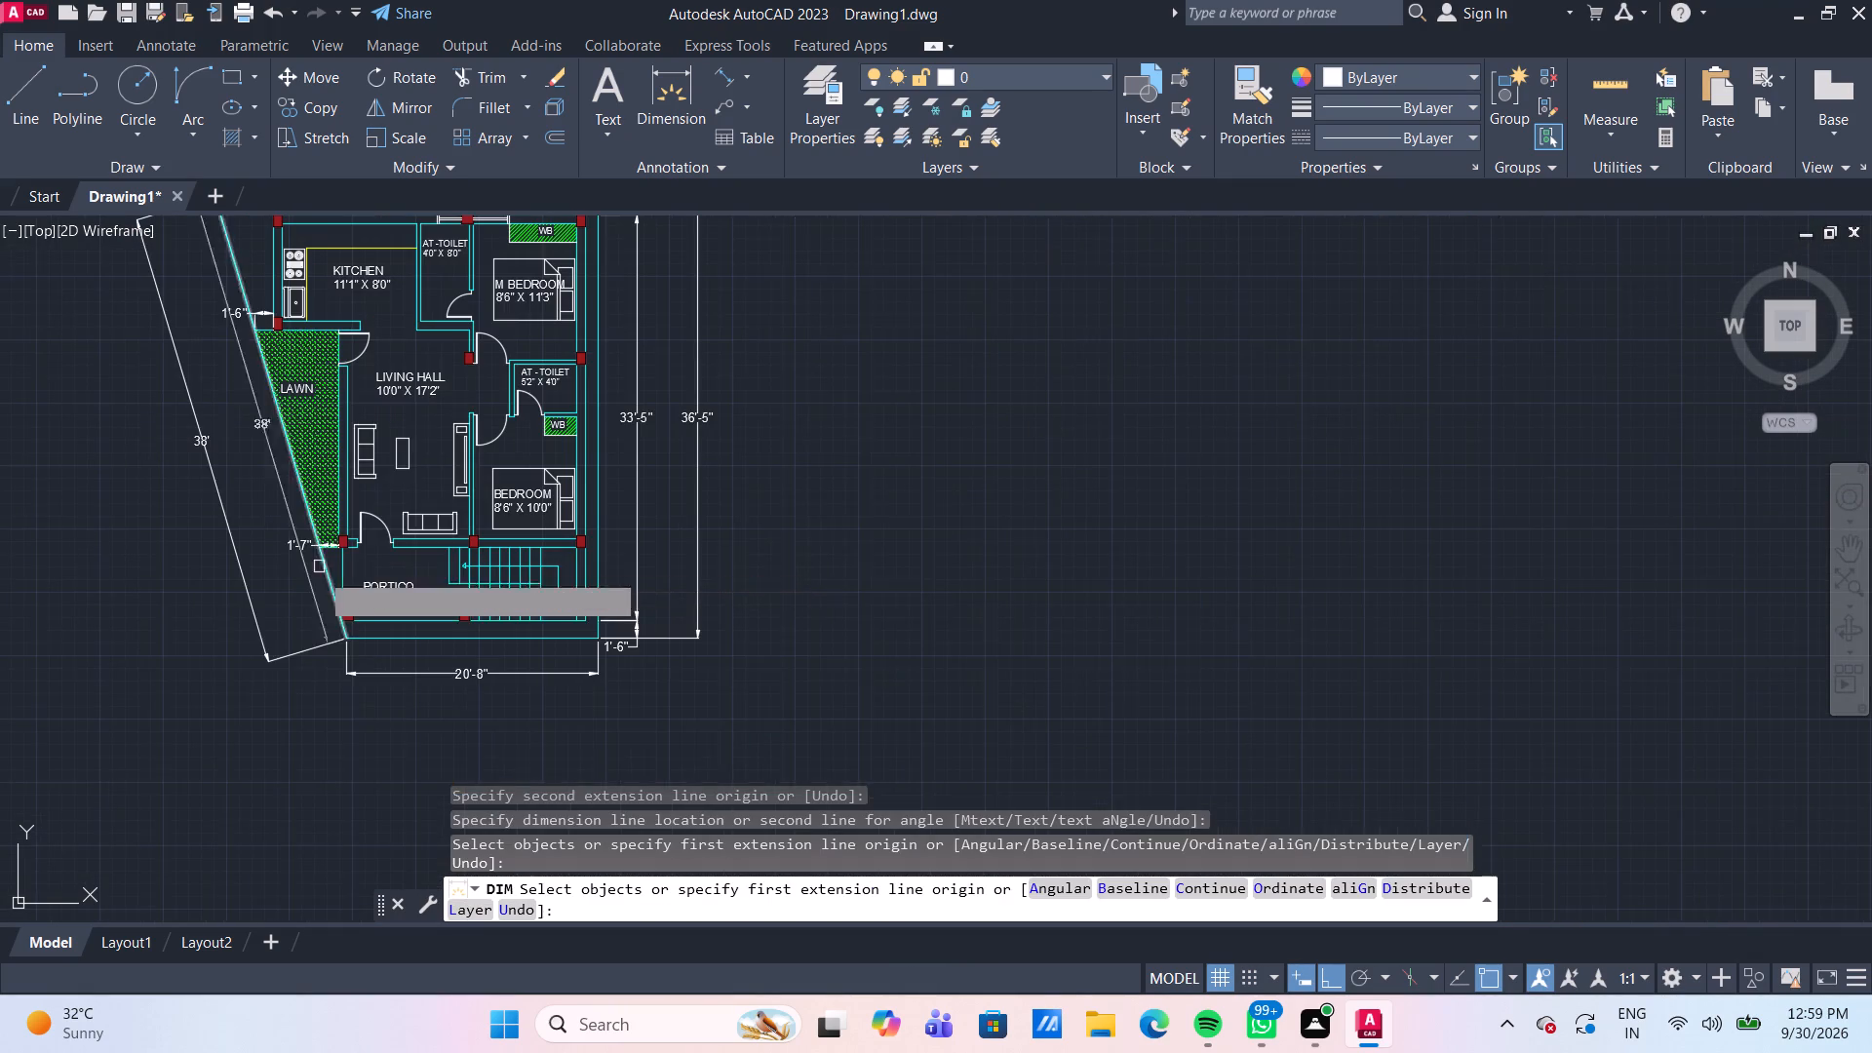
scroll(263, 463, "down", 1)
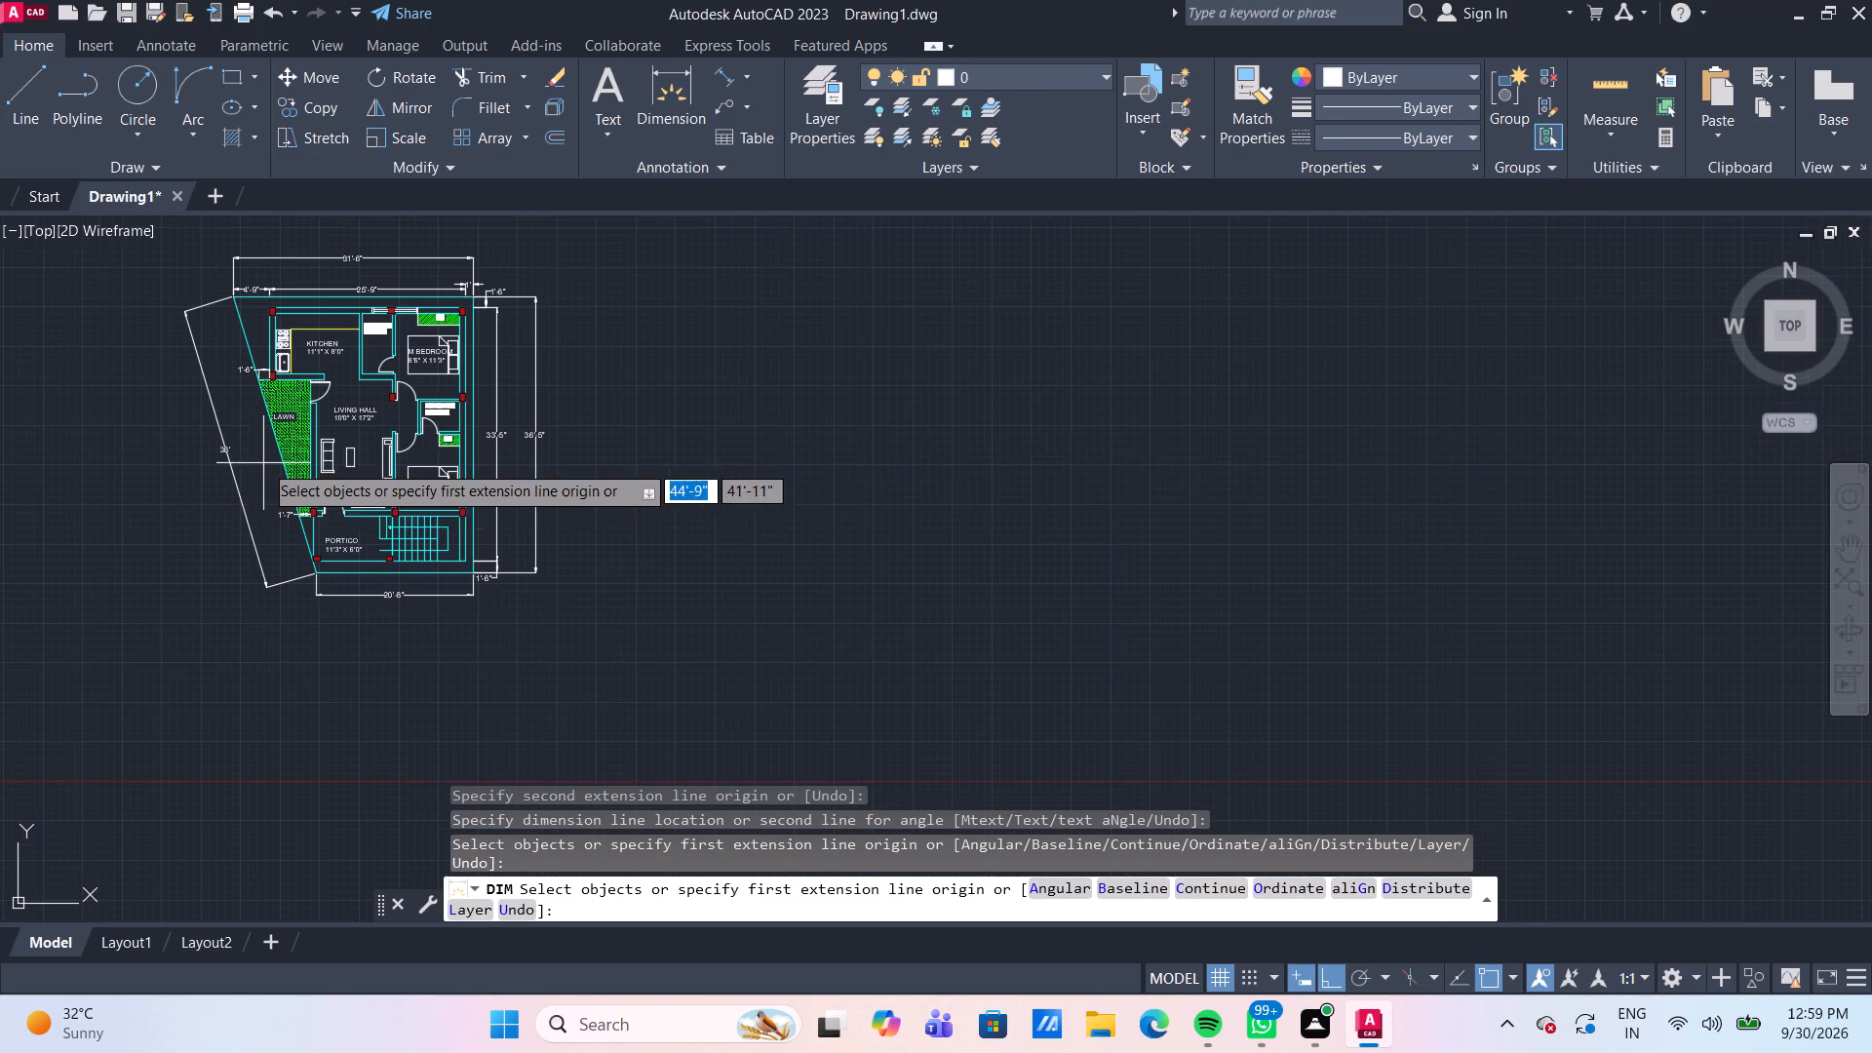
middle_click_drag(648, 479, 684, 495)
scroll(445, 536, "up", 1)
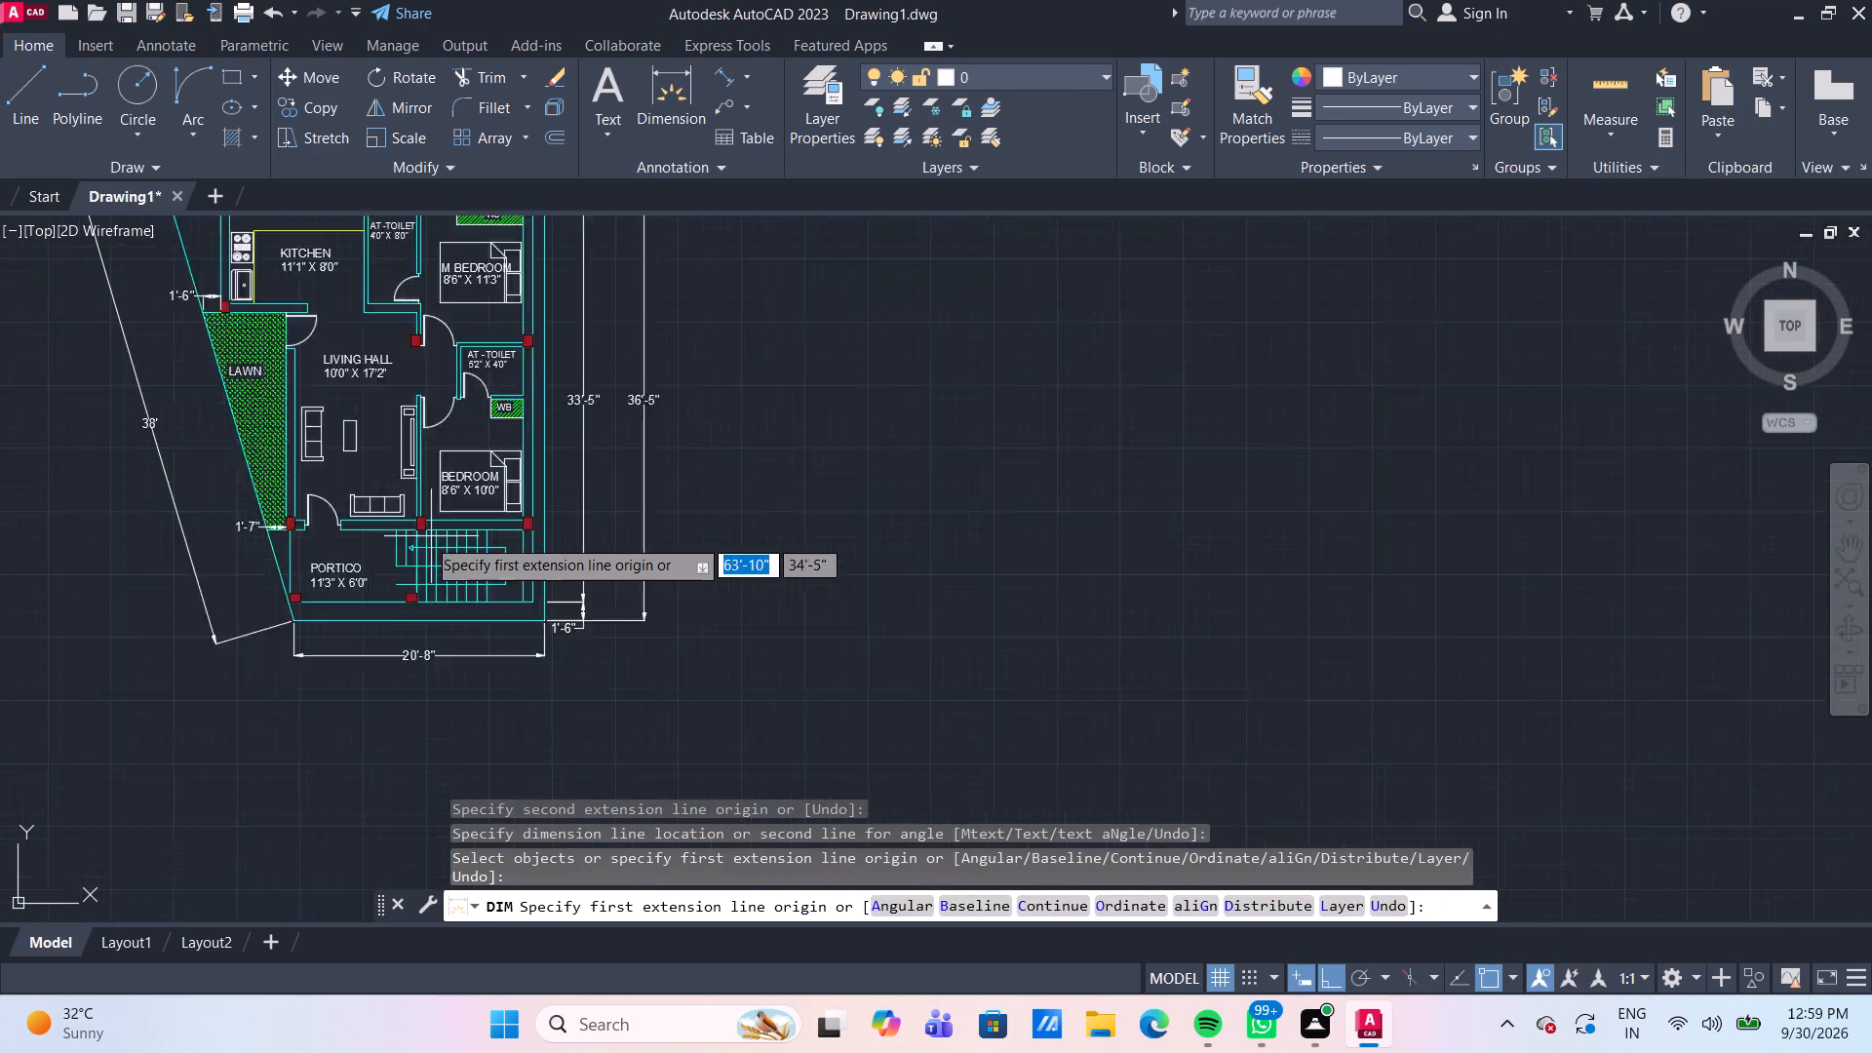
scroll(425, 538, "up", 2)
middle_click_drag(370, 526, 499, 513)
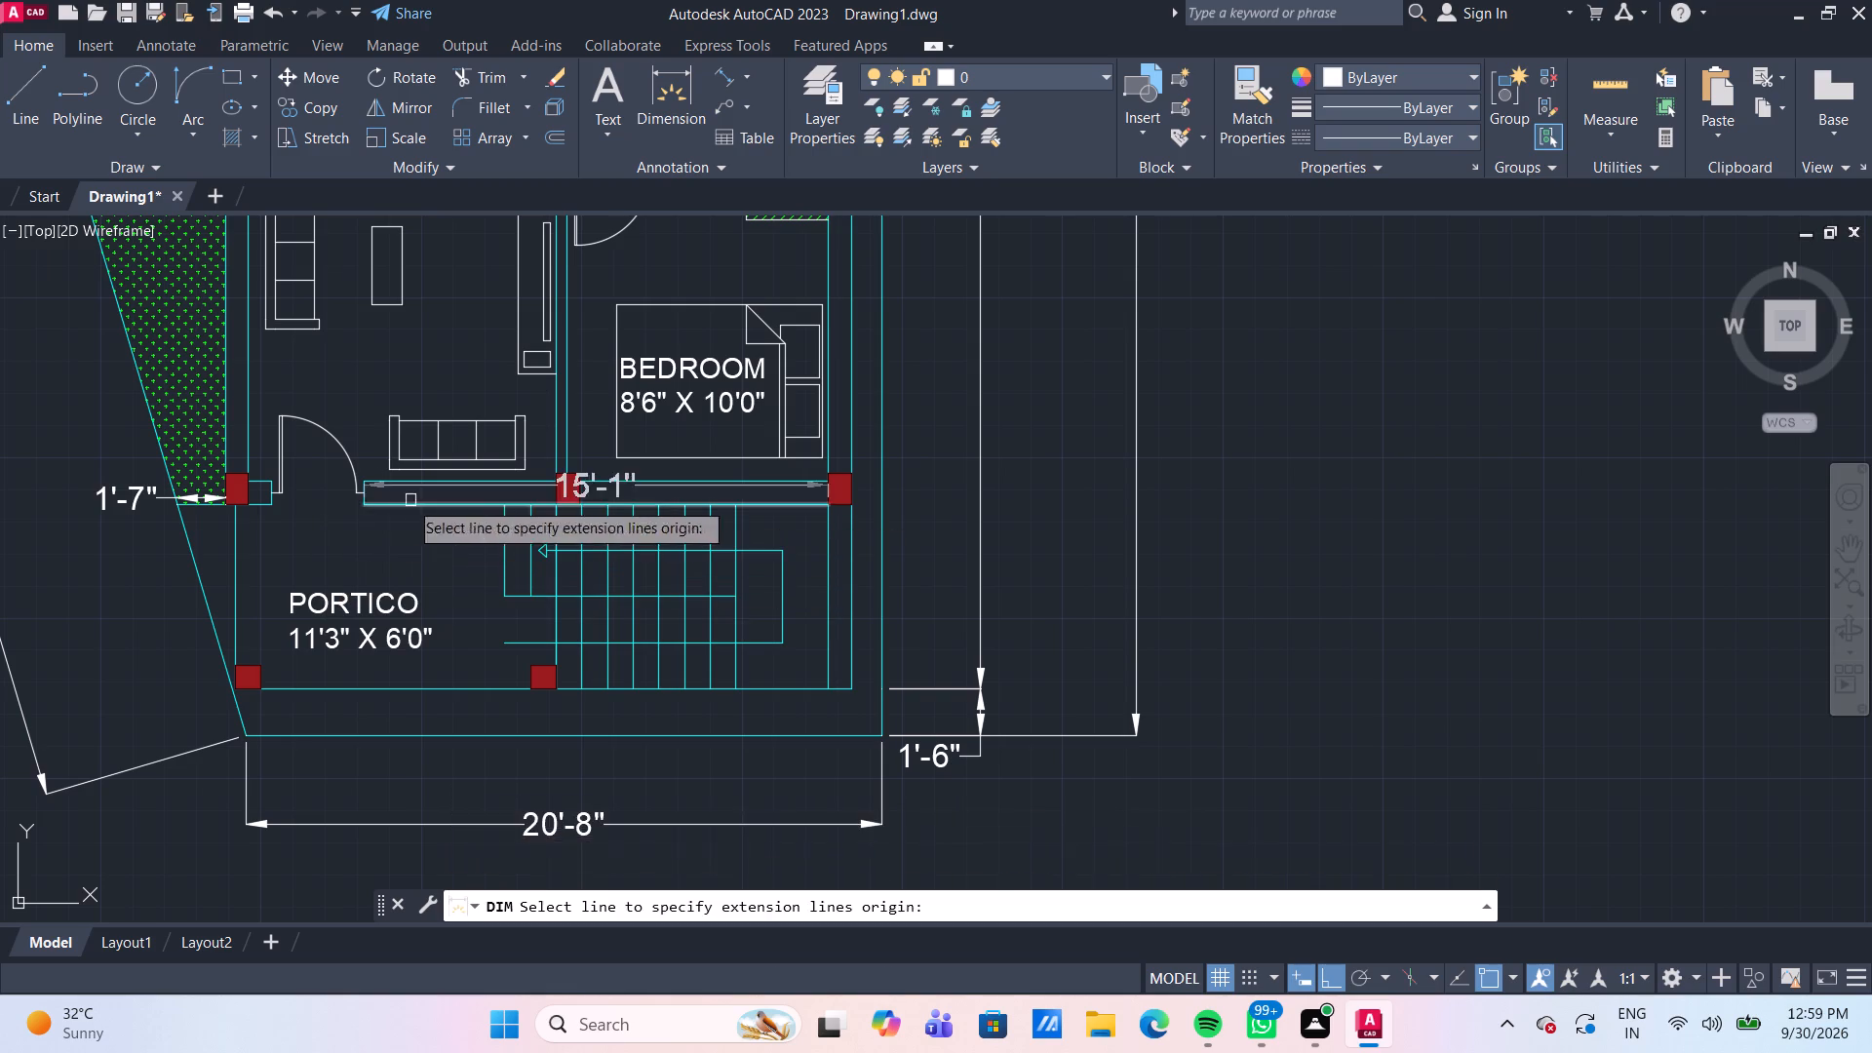
scroll(853, 465, "up", 2)
left_click(856, 472)
scroll(857, 472, "down", 3)
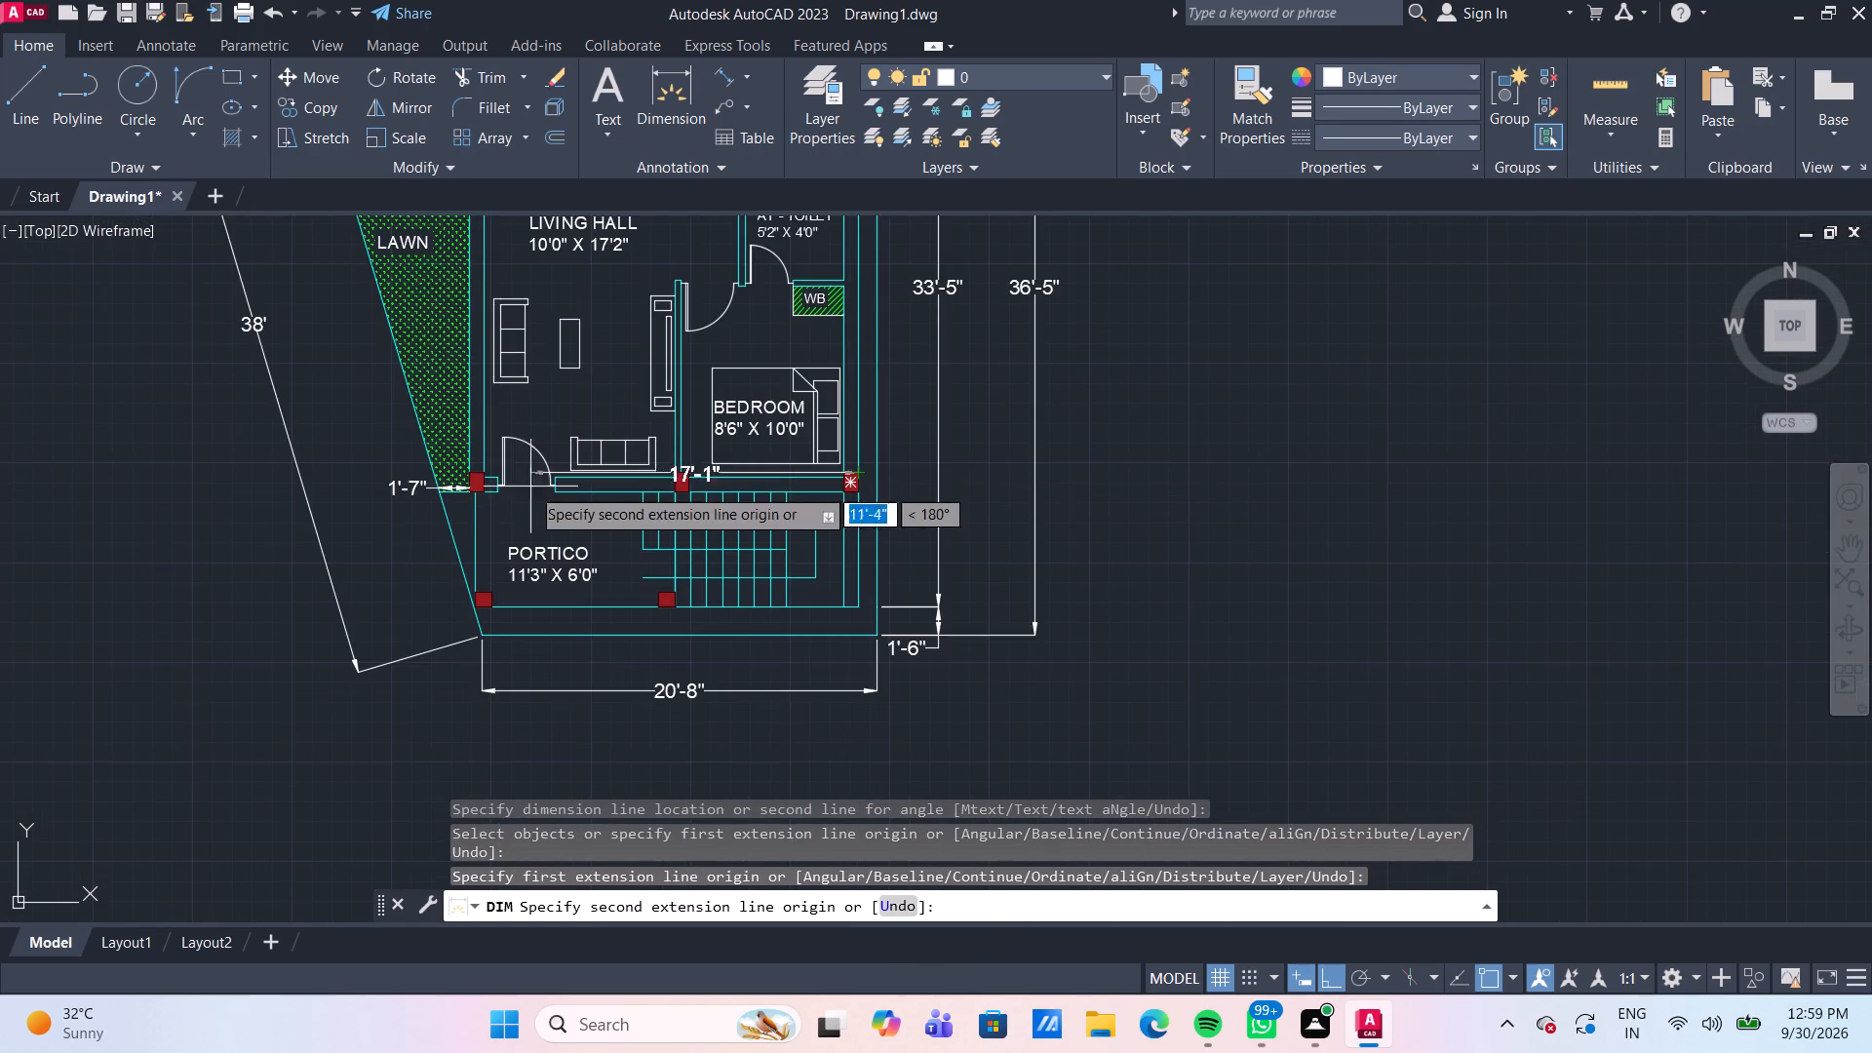
scroll(466, 467, "up", 2)
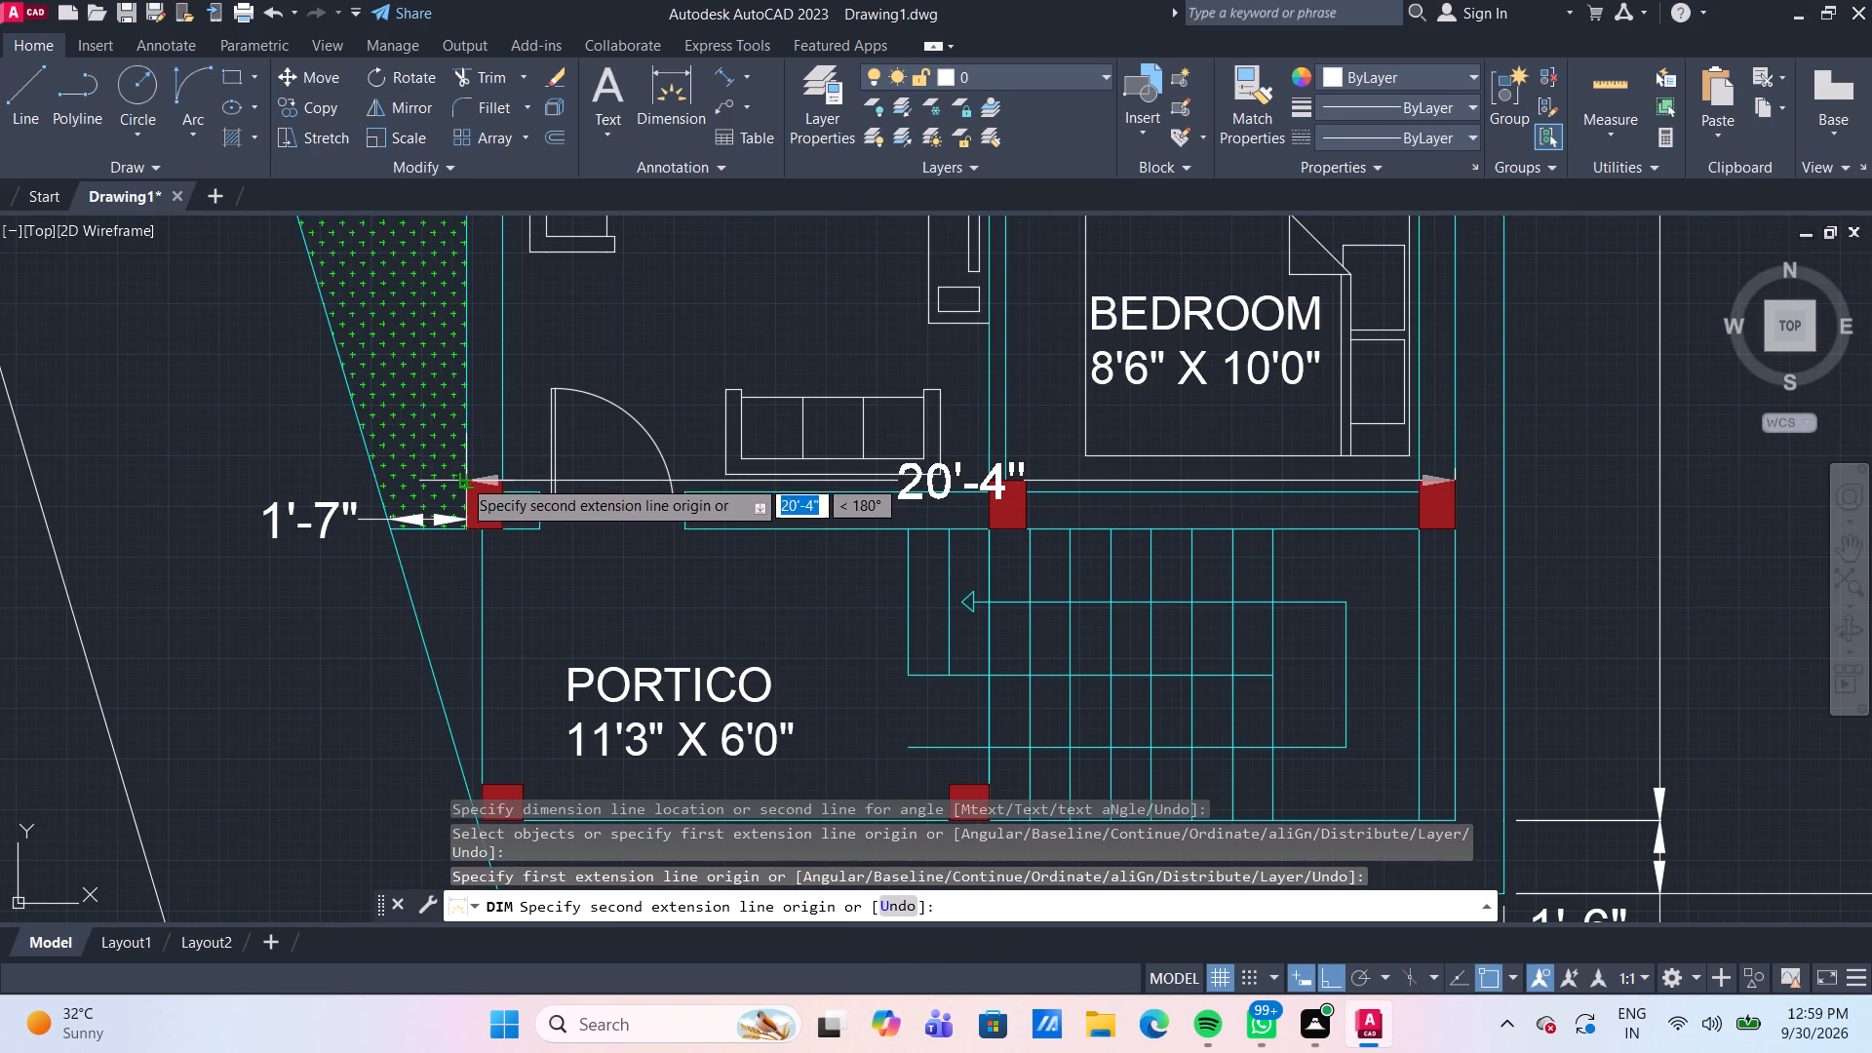
scroll(464, 470, "up", 3)
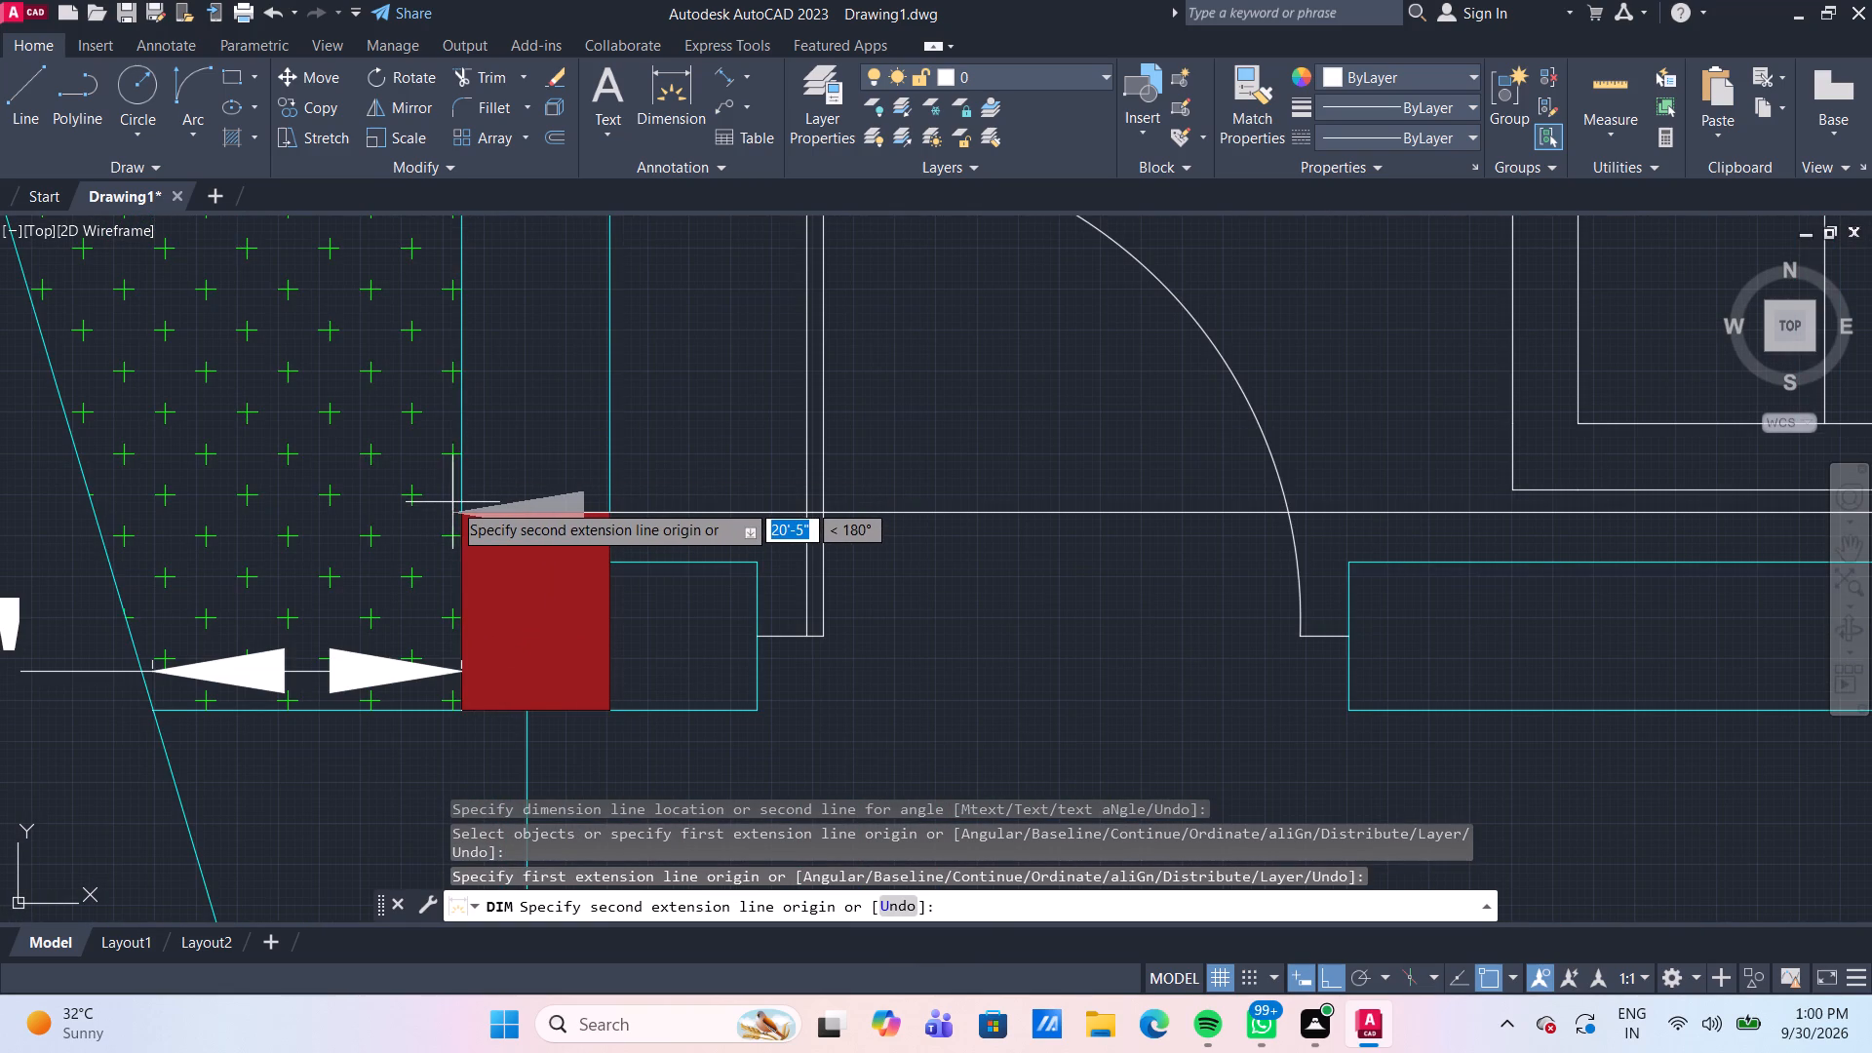
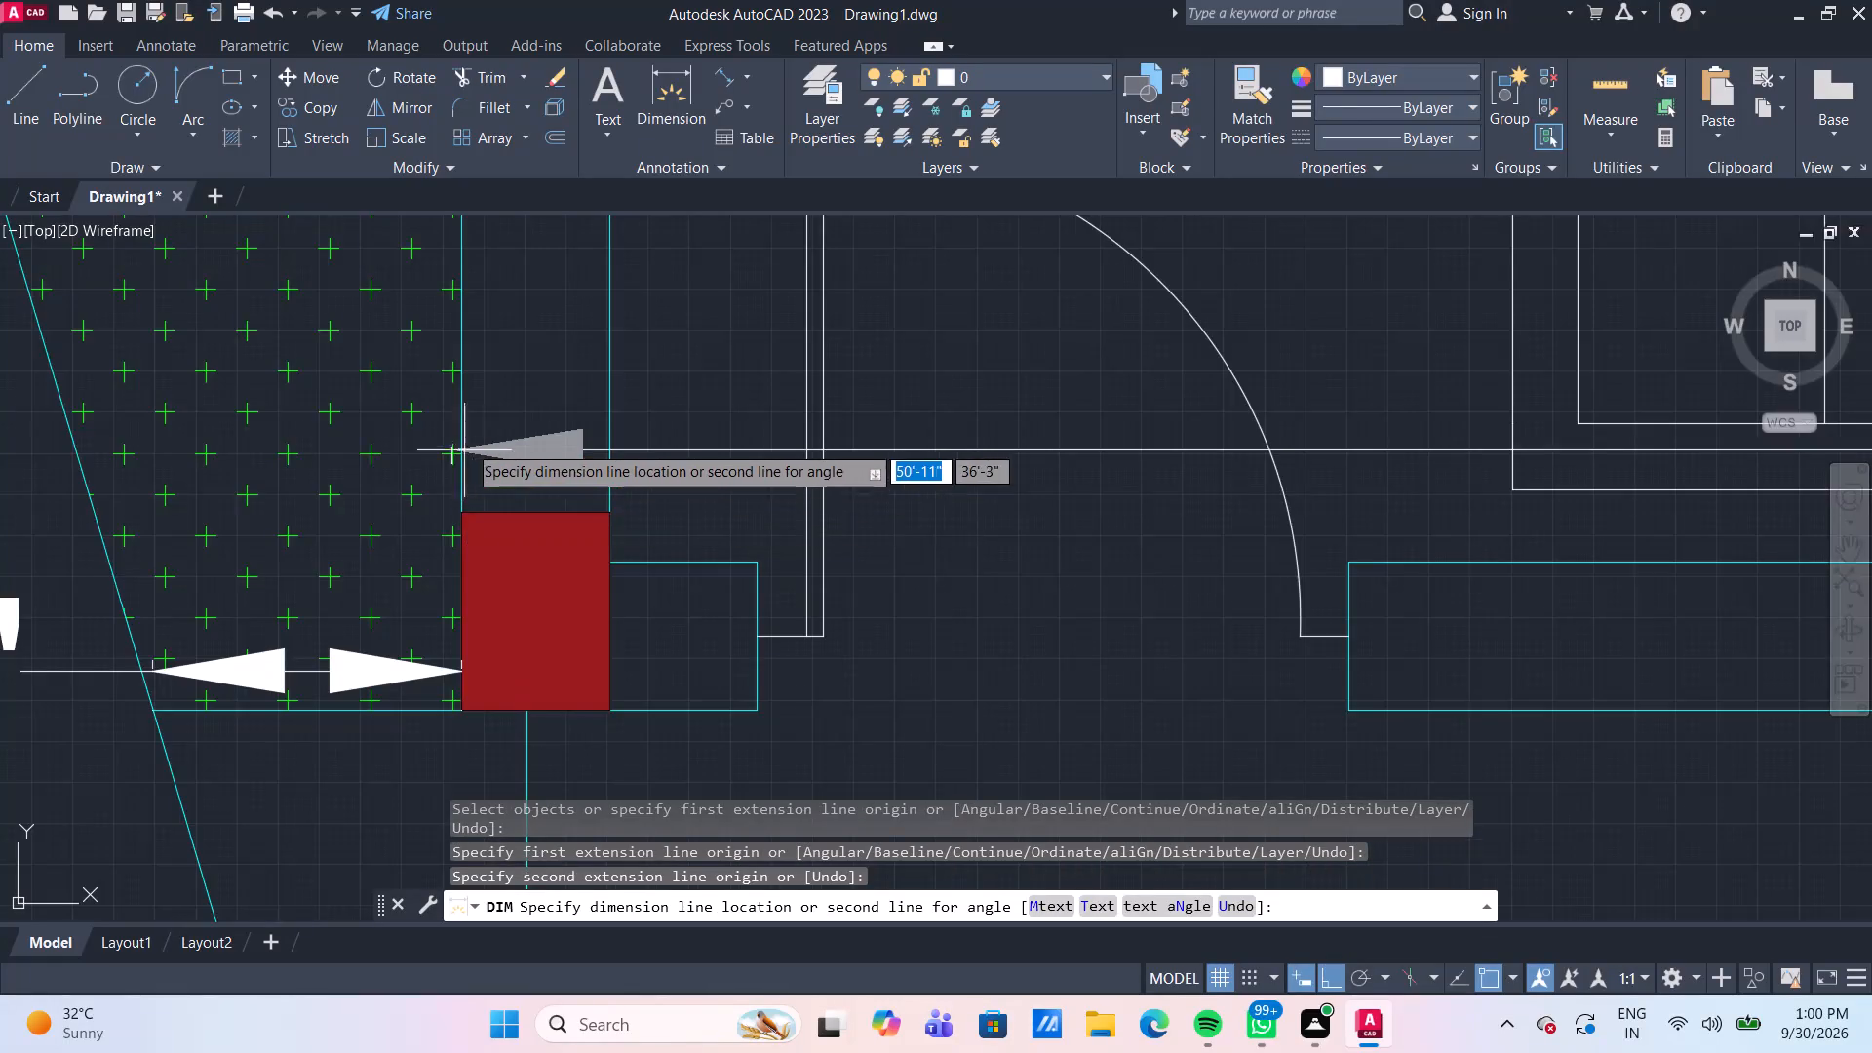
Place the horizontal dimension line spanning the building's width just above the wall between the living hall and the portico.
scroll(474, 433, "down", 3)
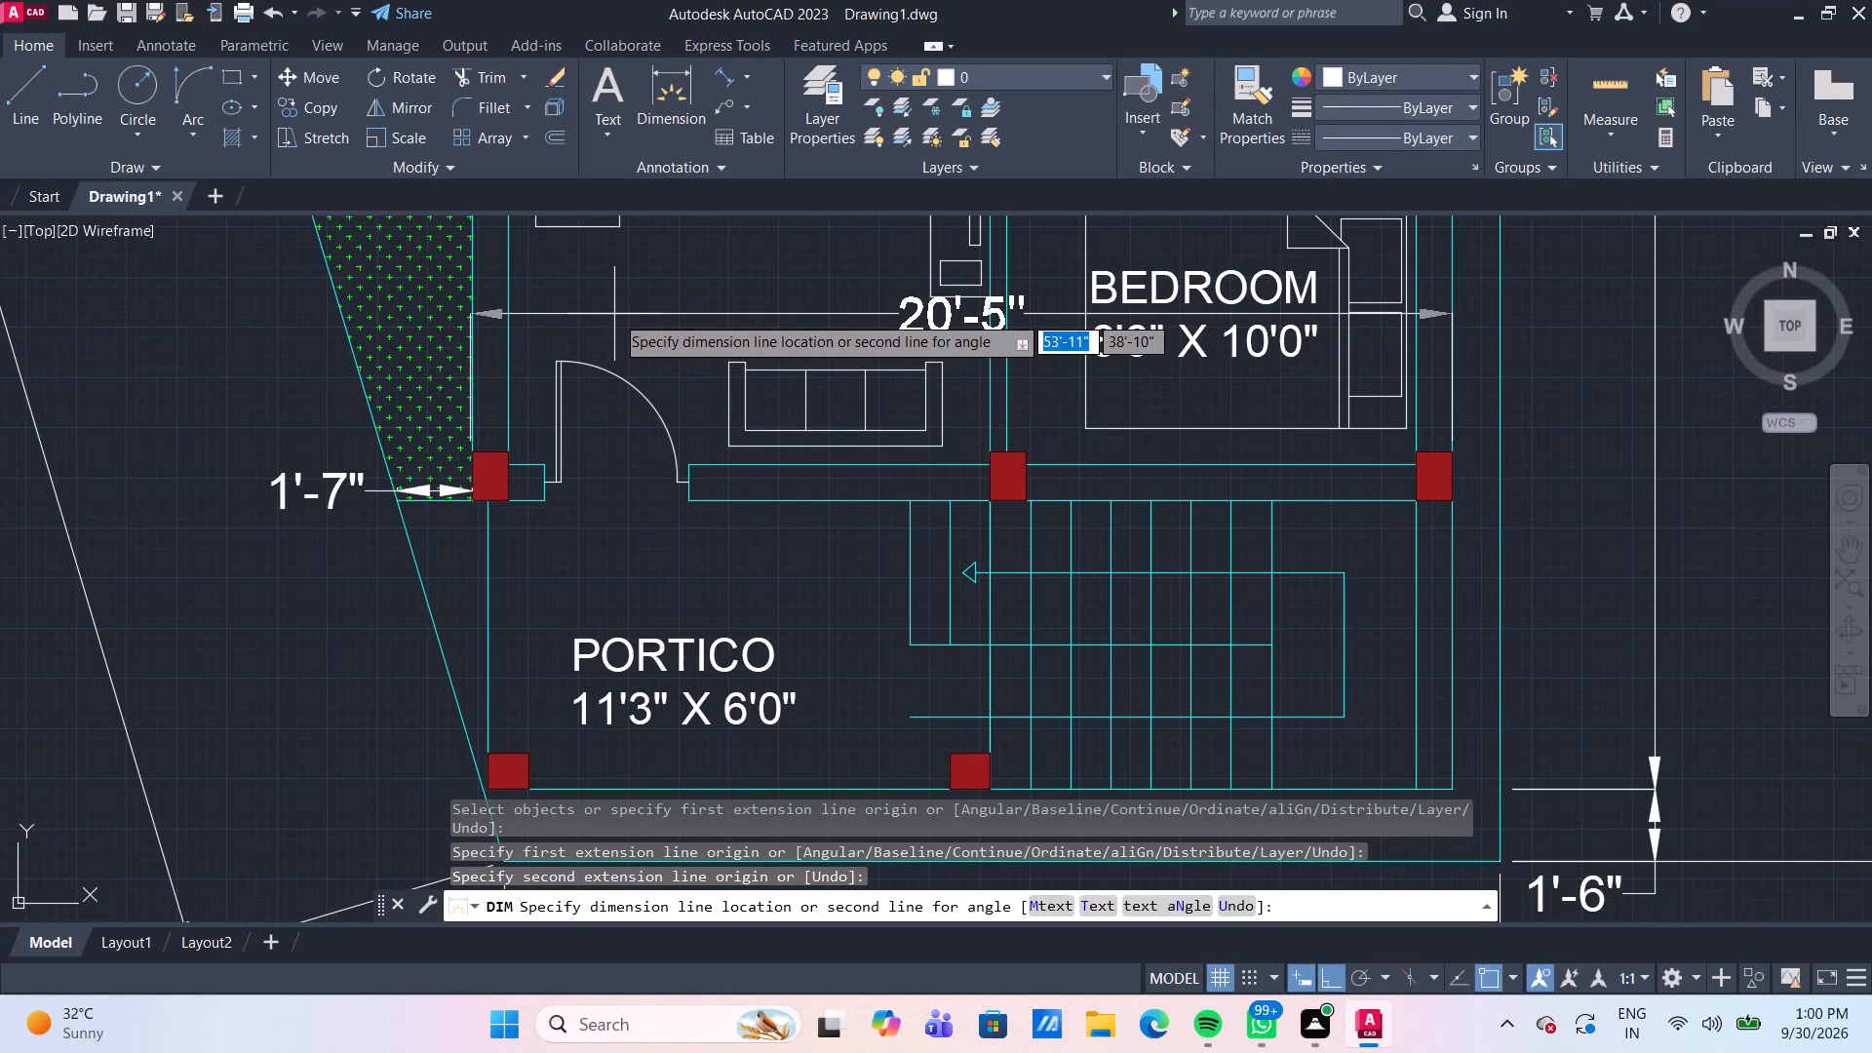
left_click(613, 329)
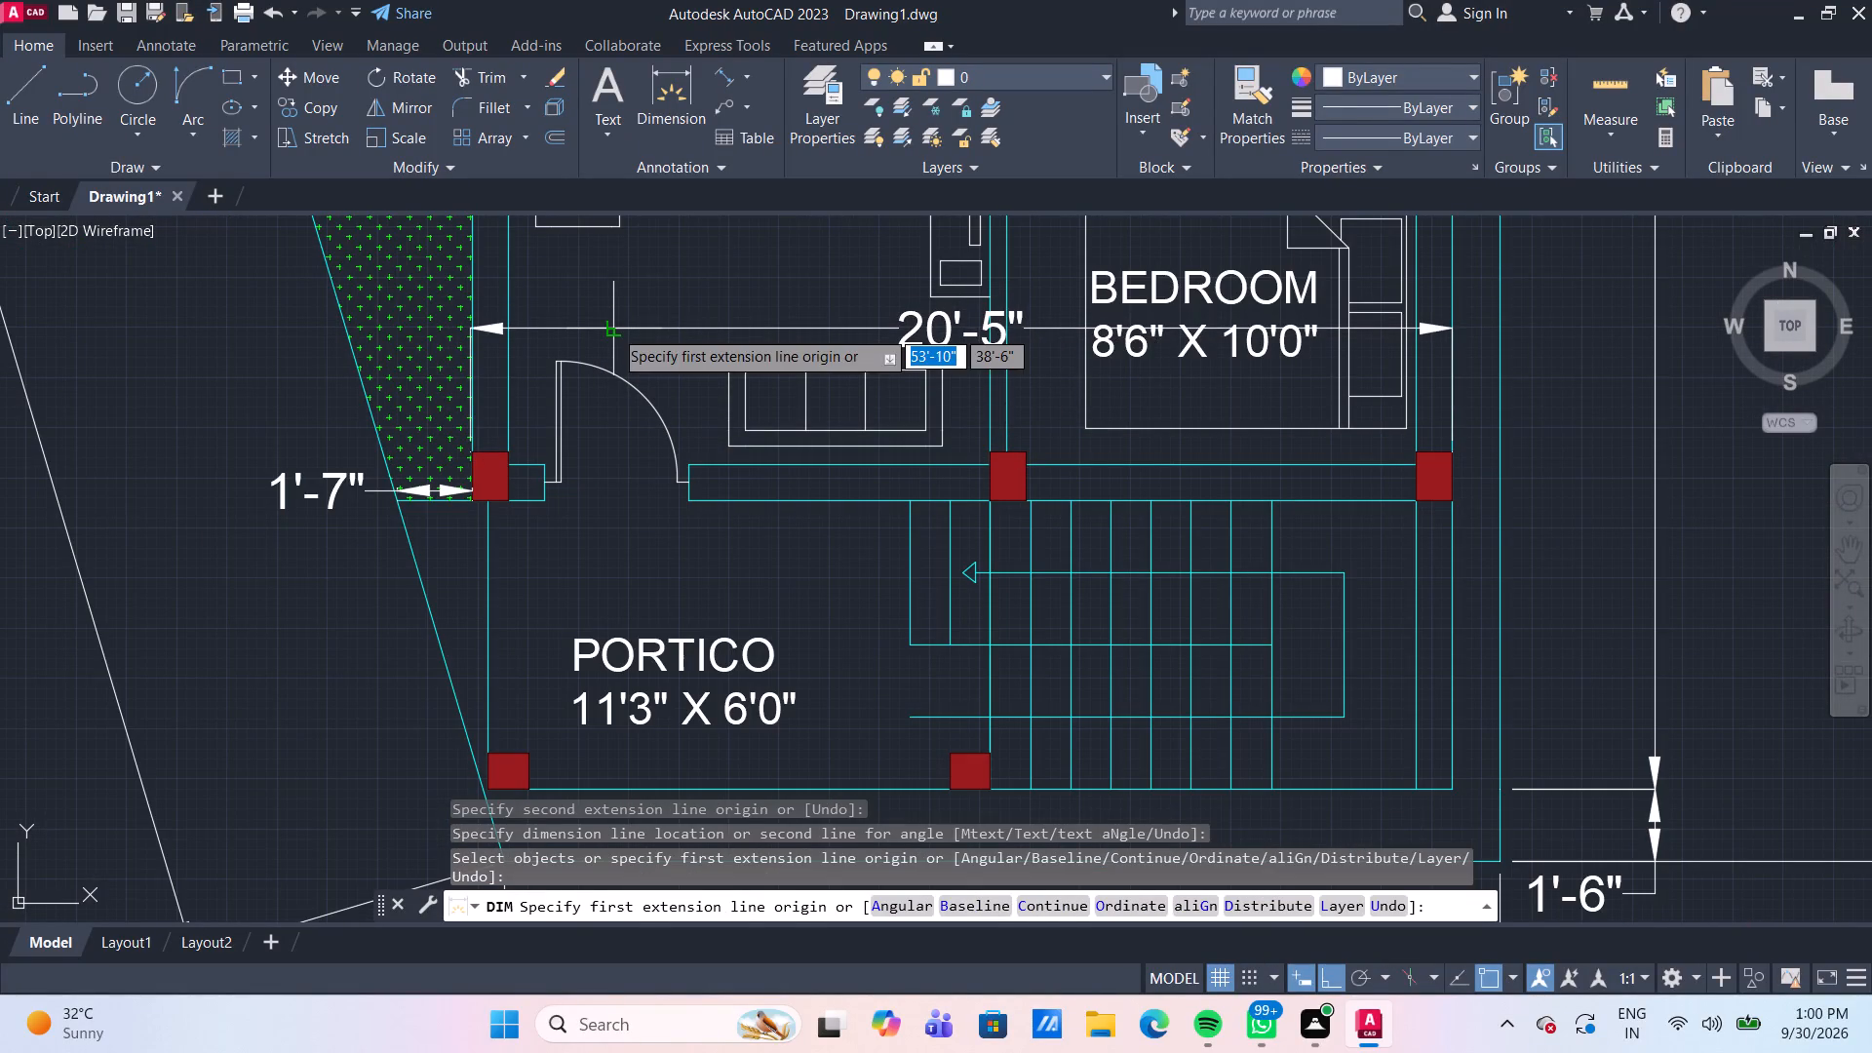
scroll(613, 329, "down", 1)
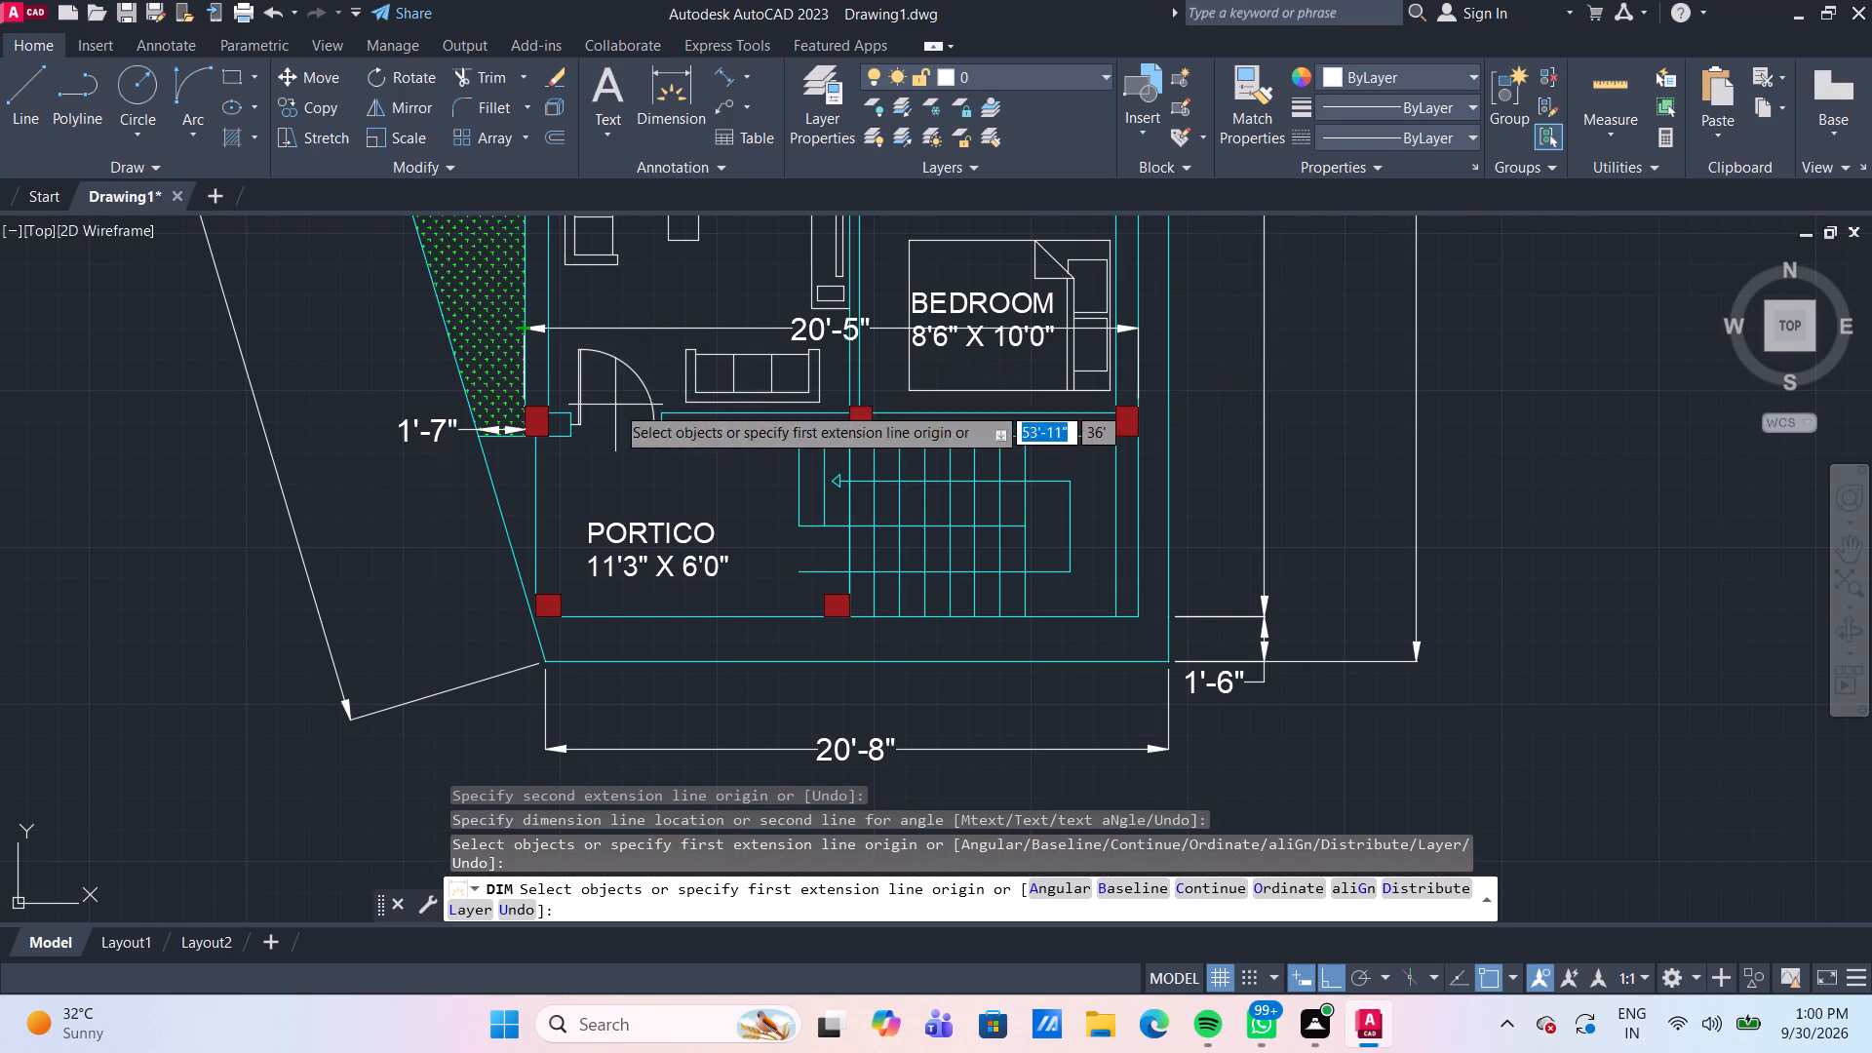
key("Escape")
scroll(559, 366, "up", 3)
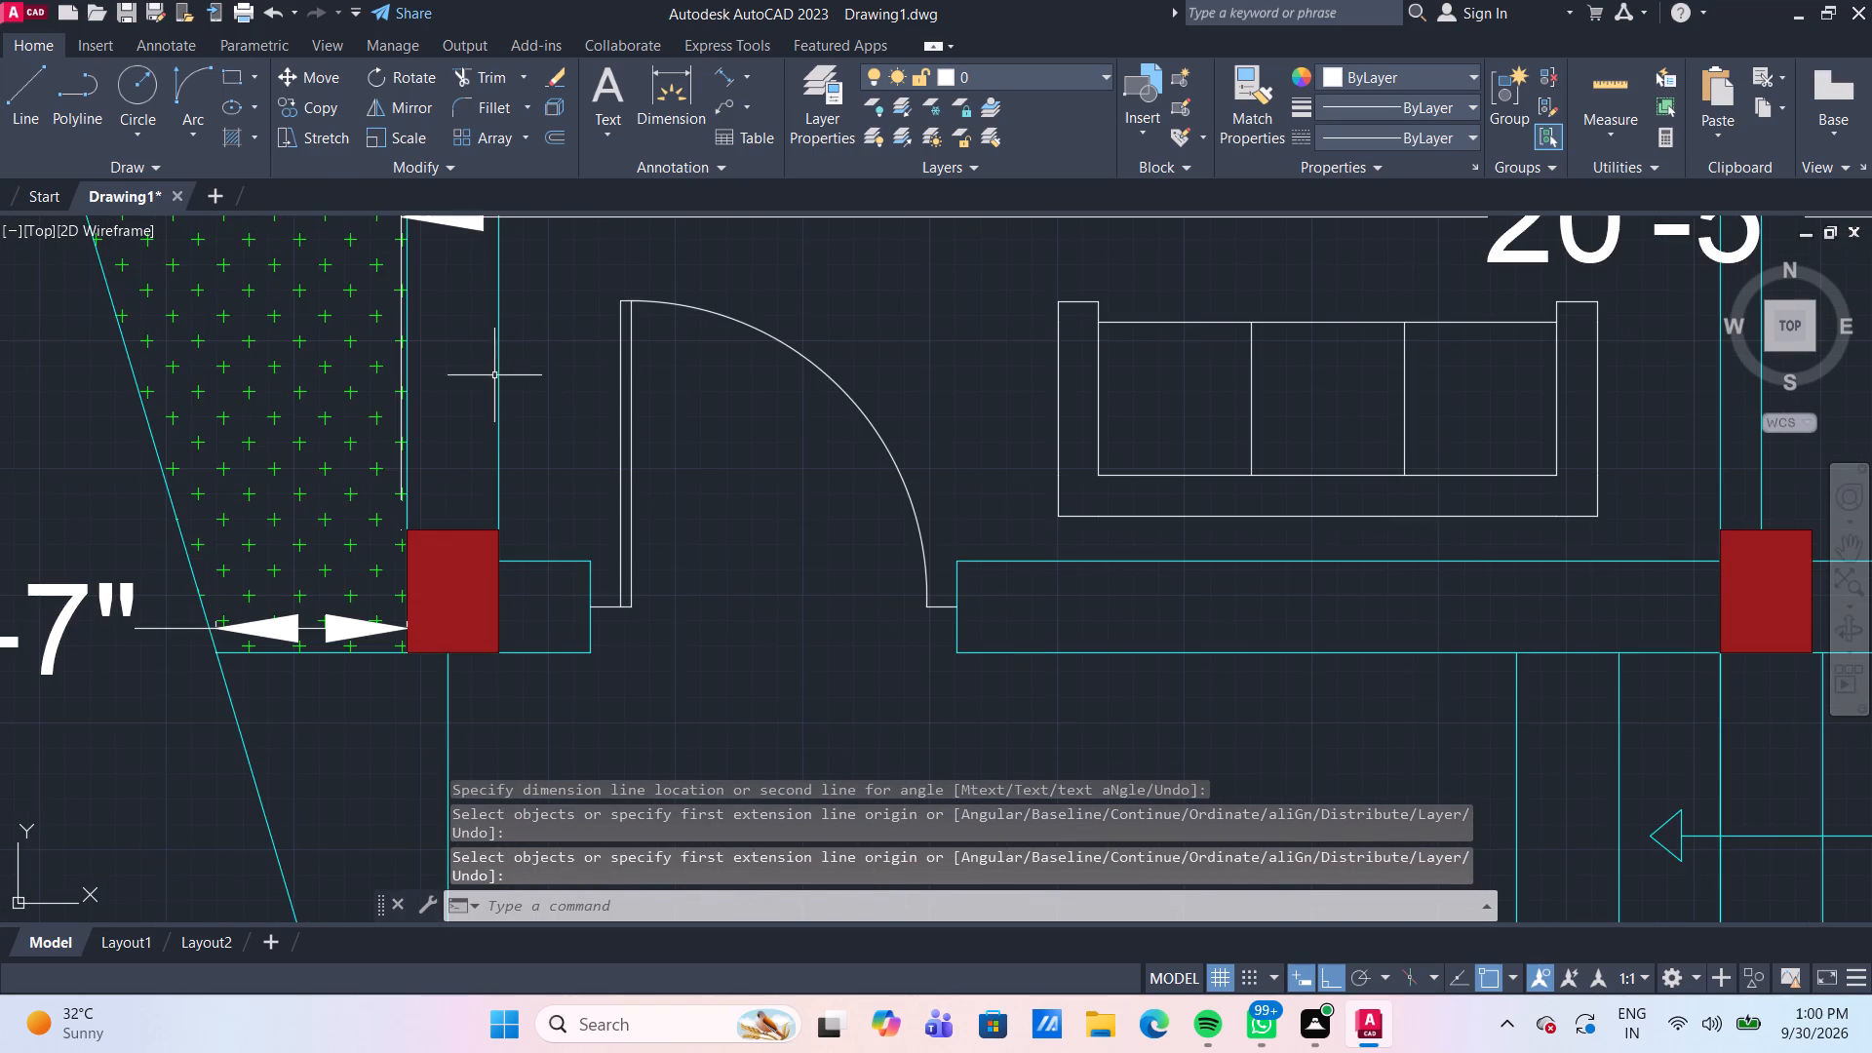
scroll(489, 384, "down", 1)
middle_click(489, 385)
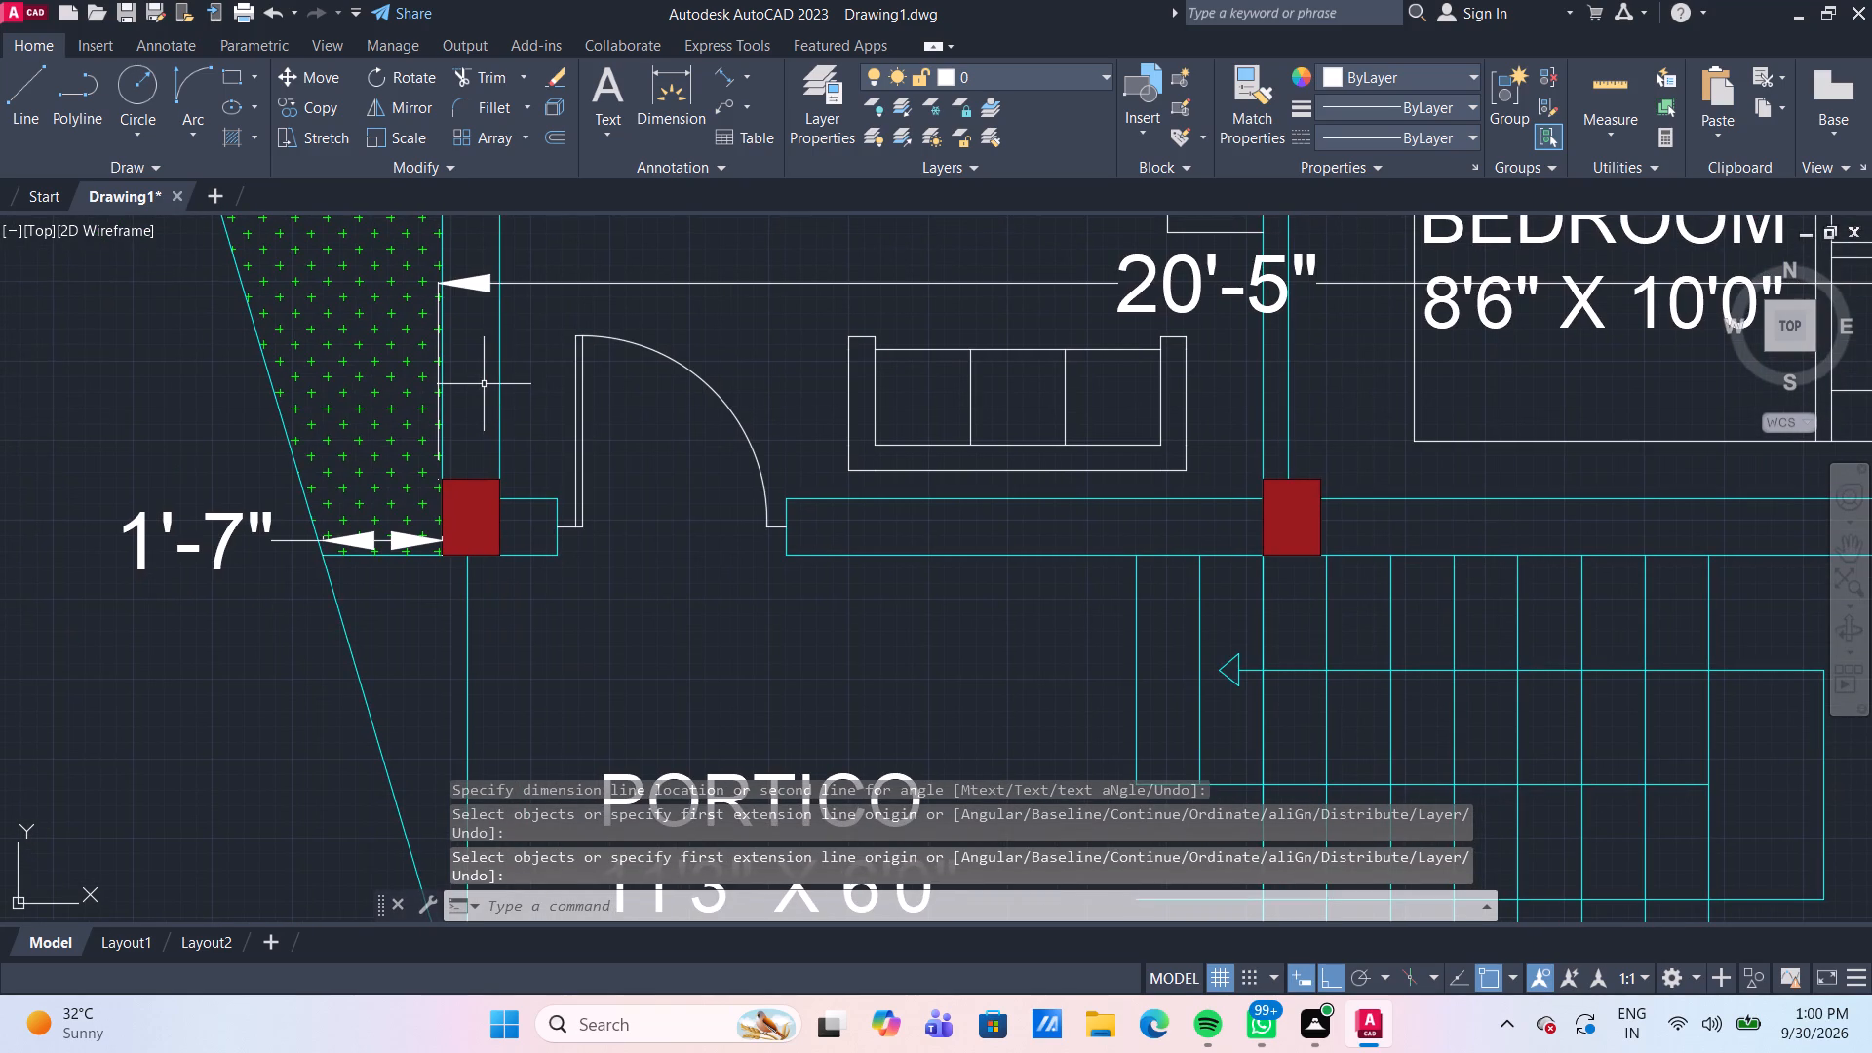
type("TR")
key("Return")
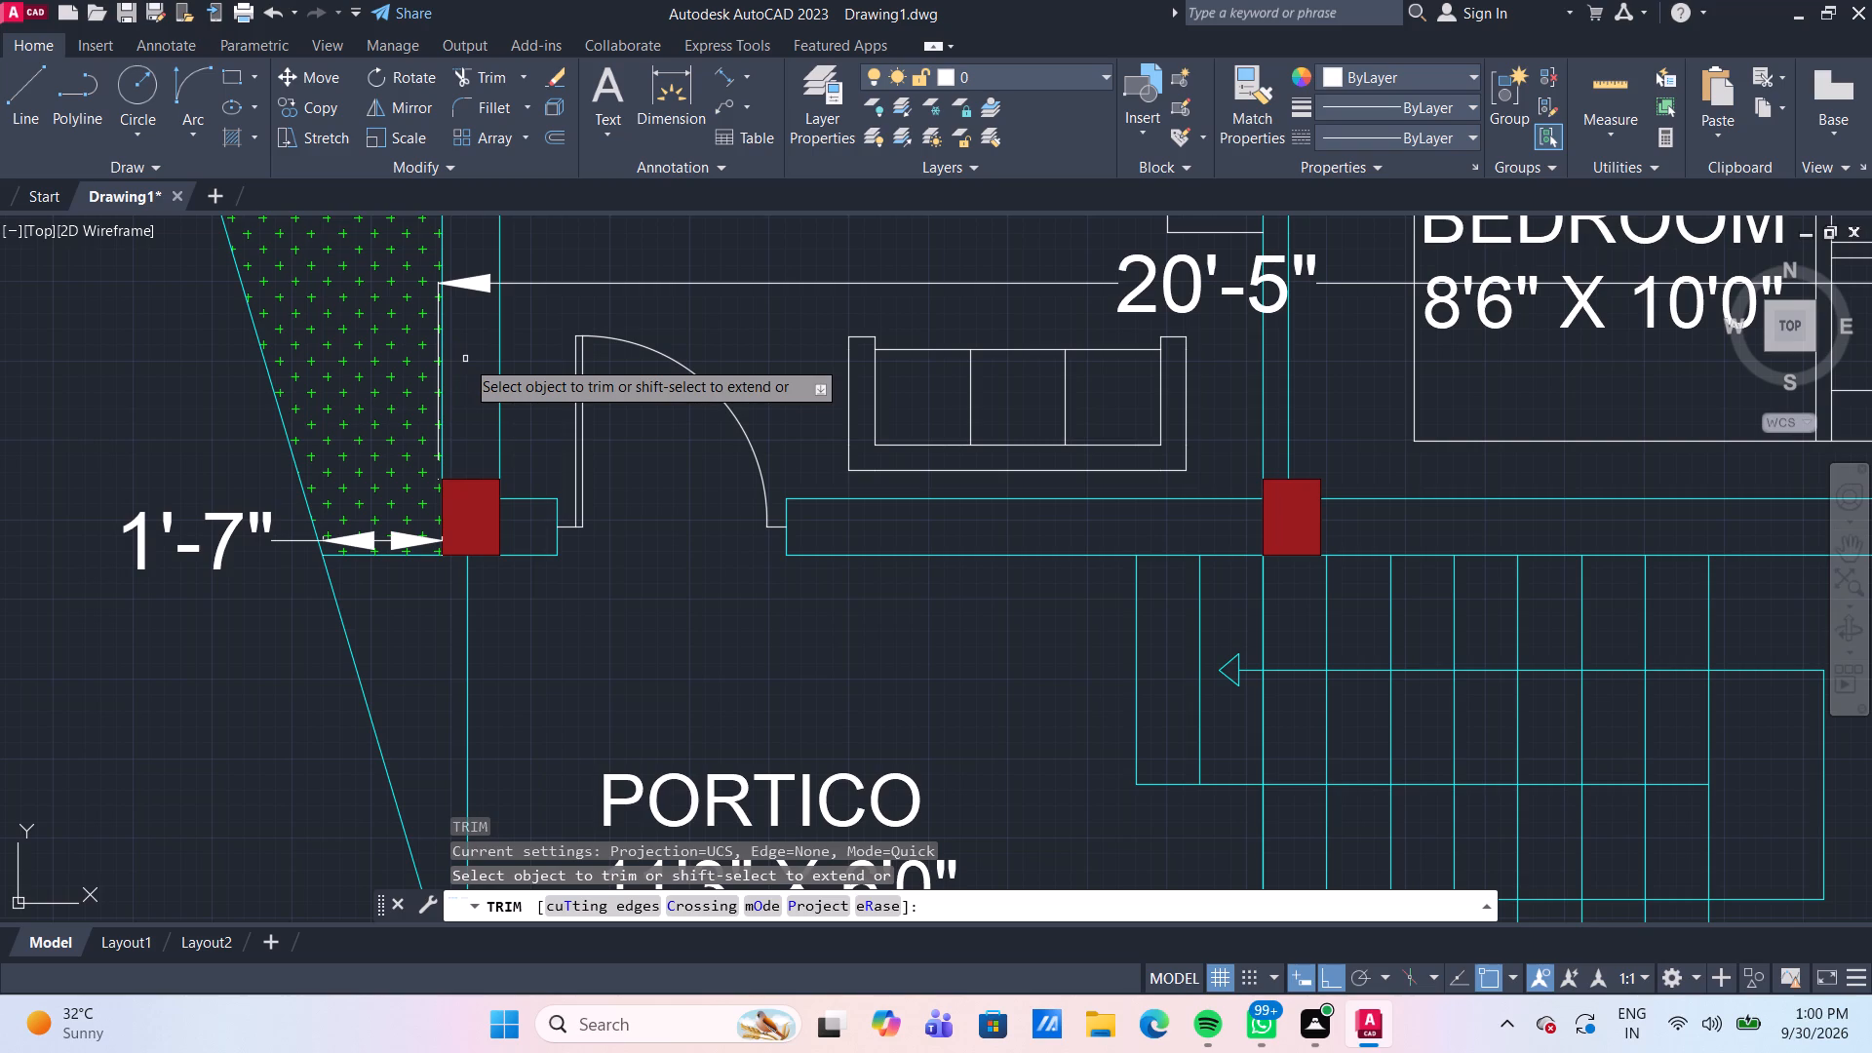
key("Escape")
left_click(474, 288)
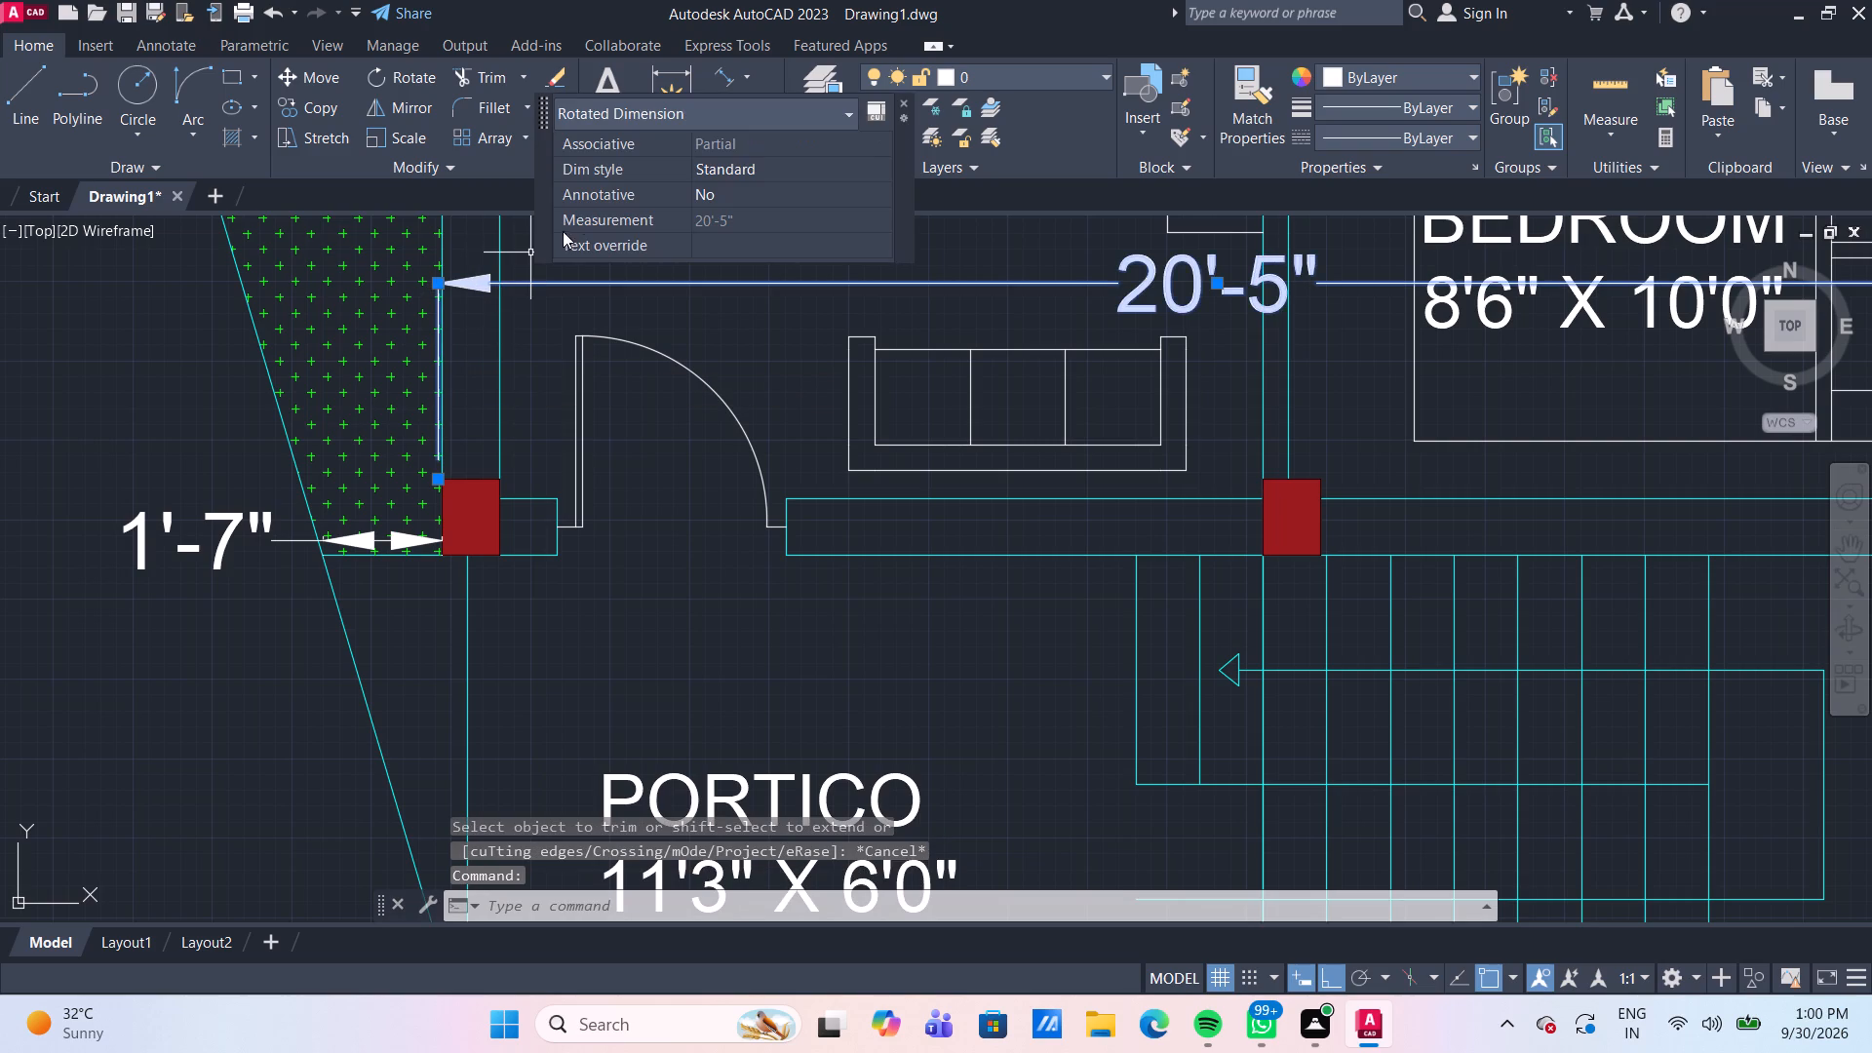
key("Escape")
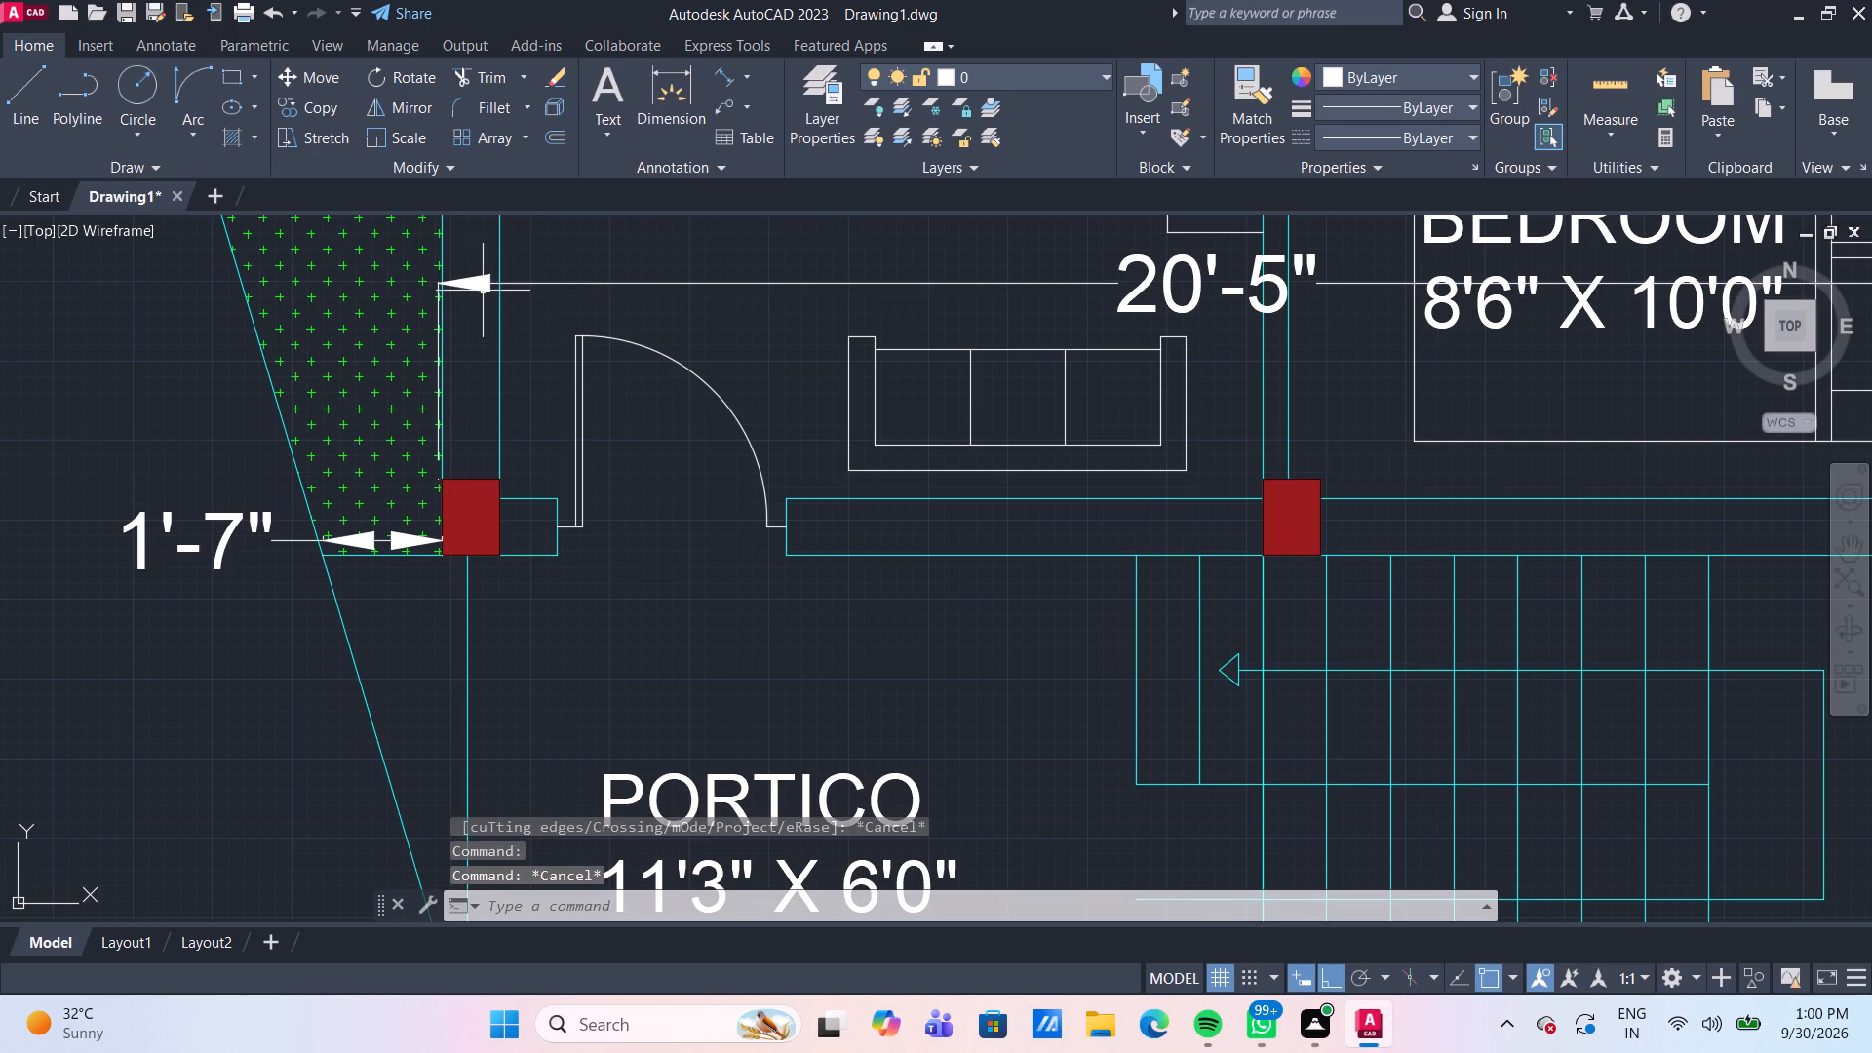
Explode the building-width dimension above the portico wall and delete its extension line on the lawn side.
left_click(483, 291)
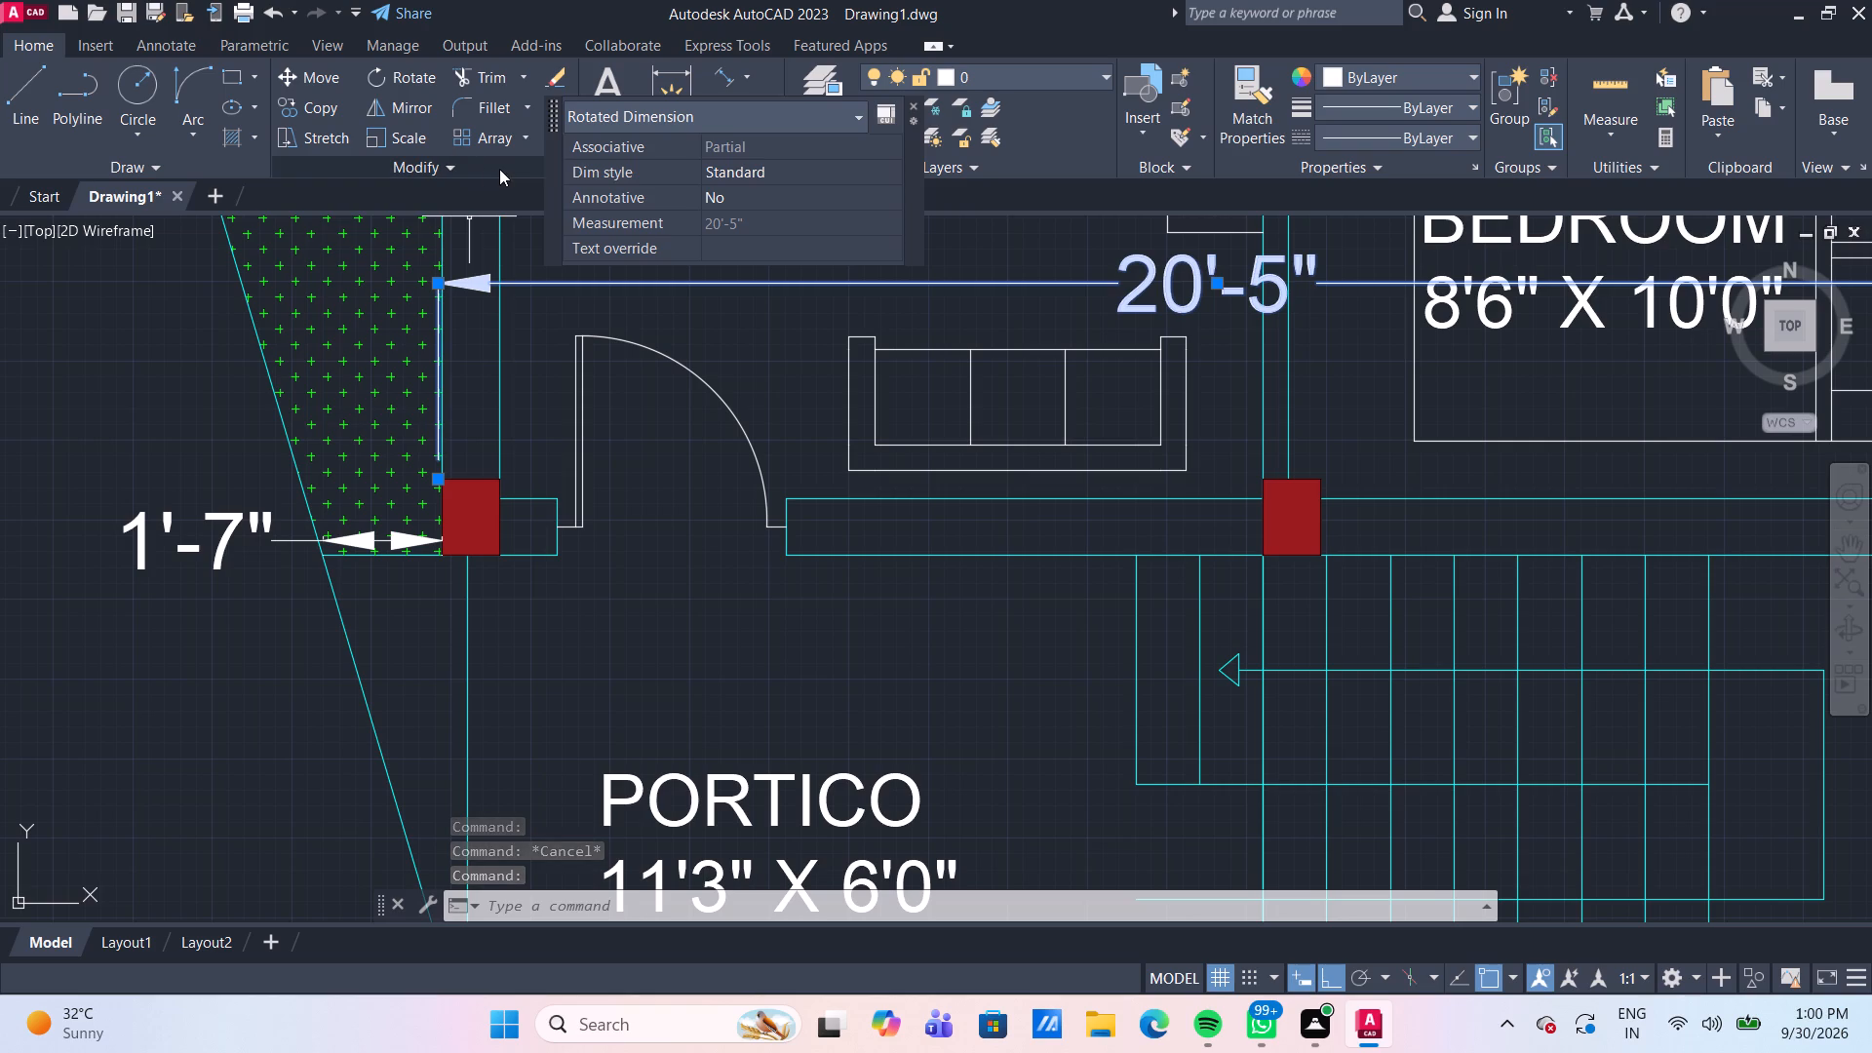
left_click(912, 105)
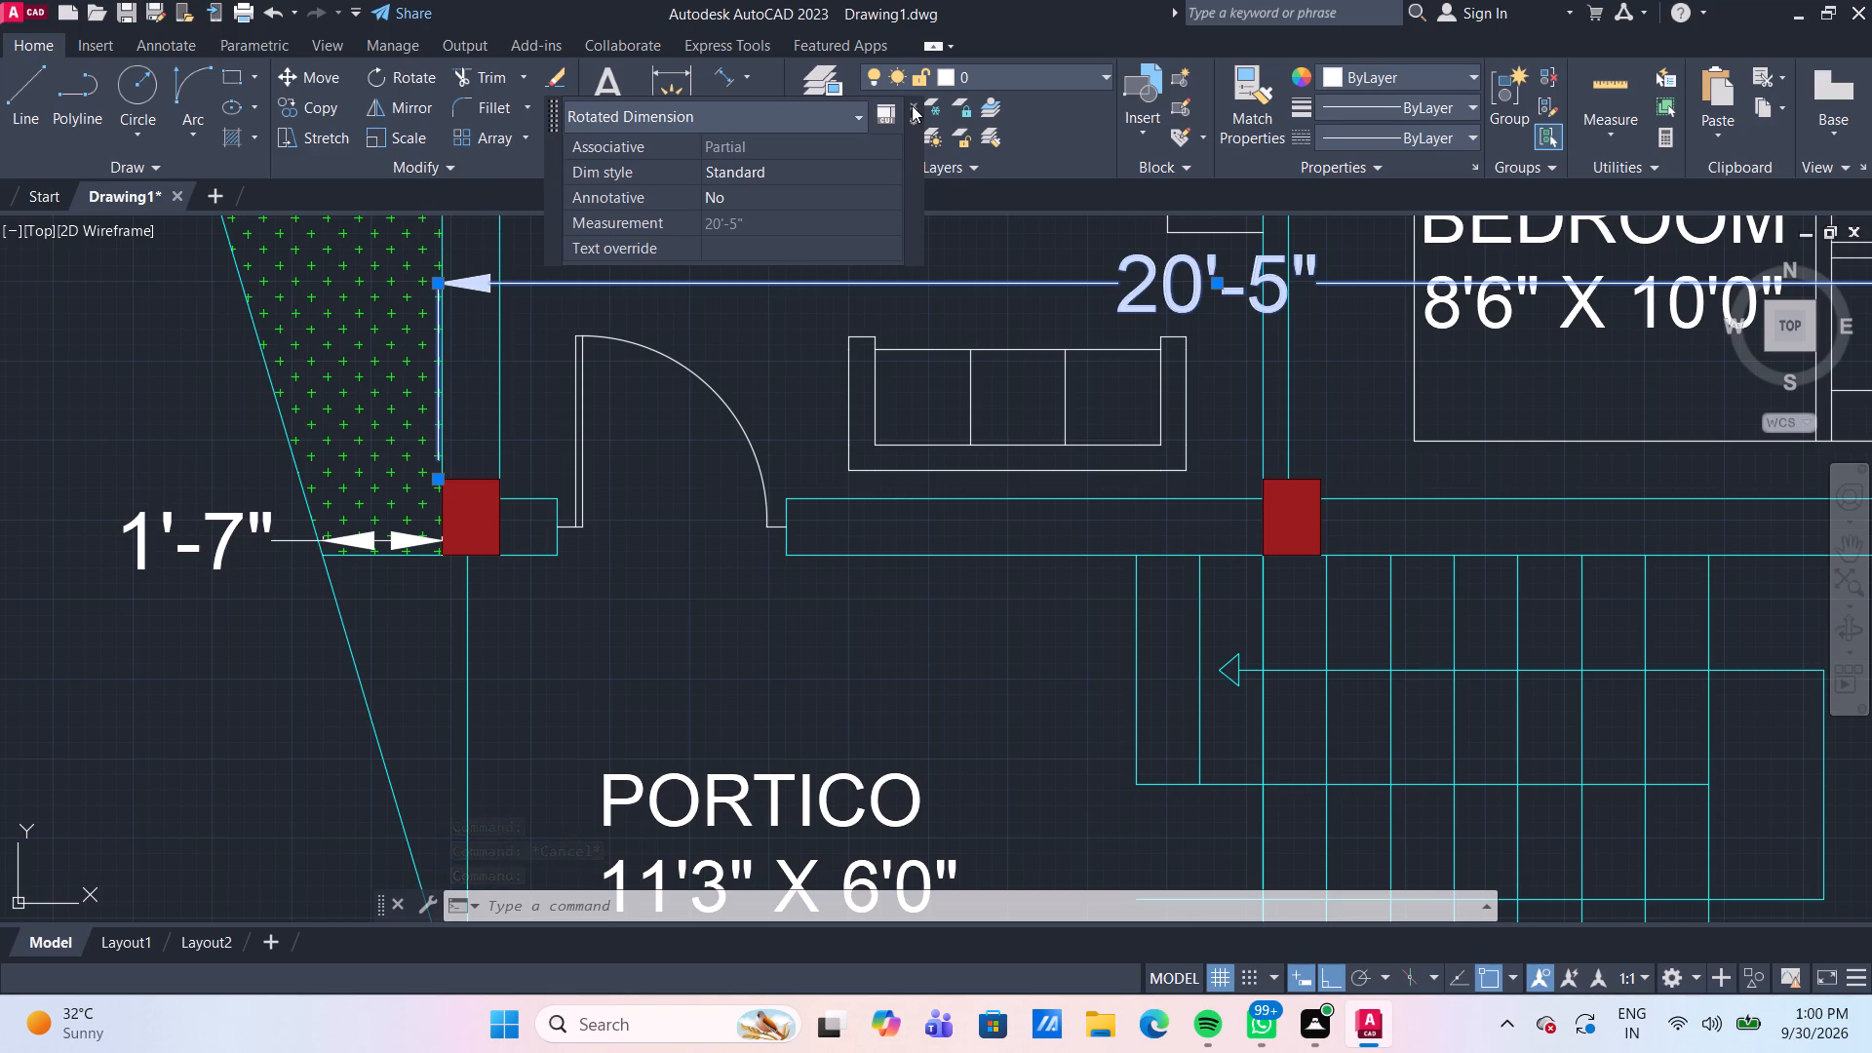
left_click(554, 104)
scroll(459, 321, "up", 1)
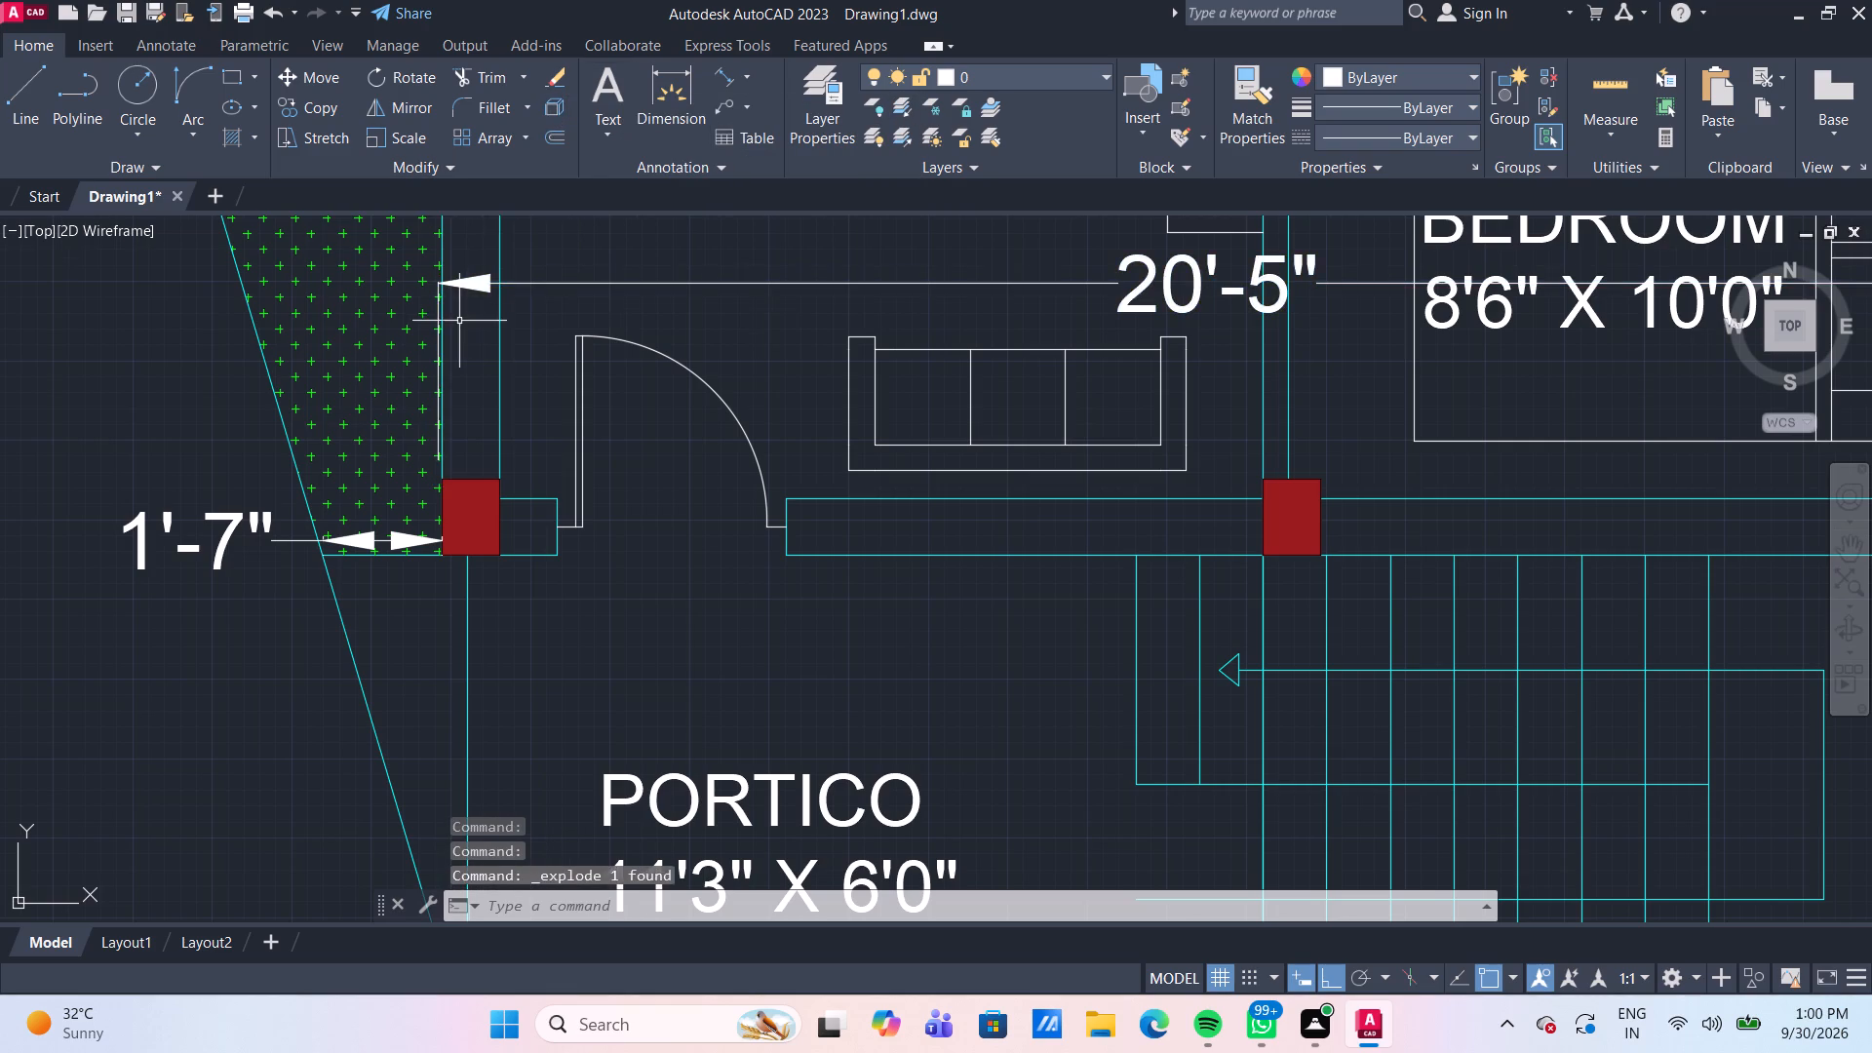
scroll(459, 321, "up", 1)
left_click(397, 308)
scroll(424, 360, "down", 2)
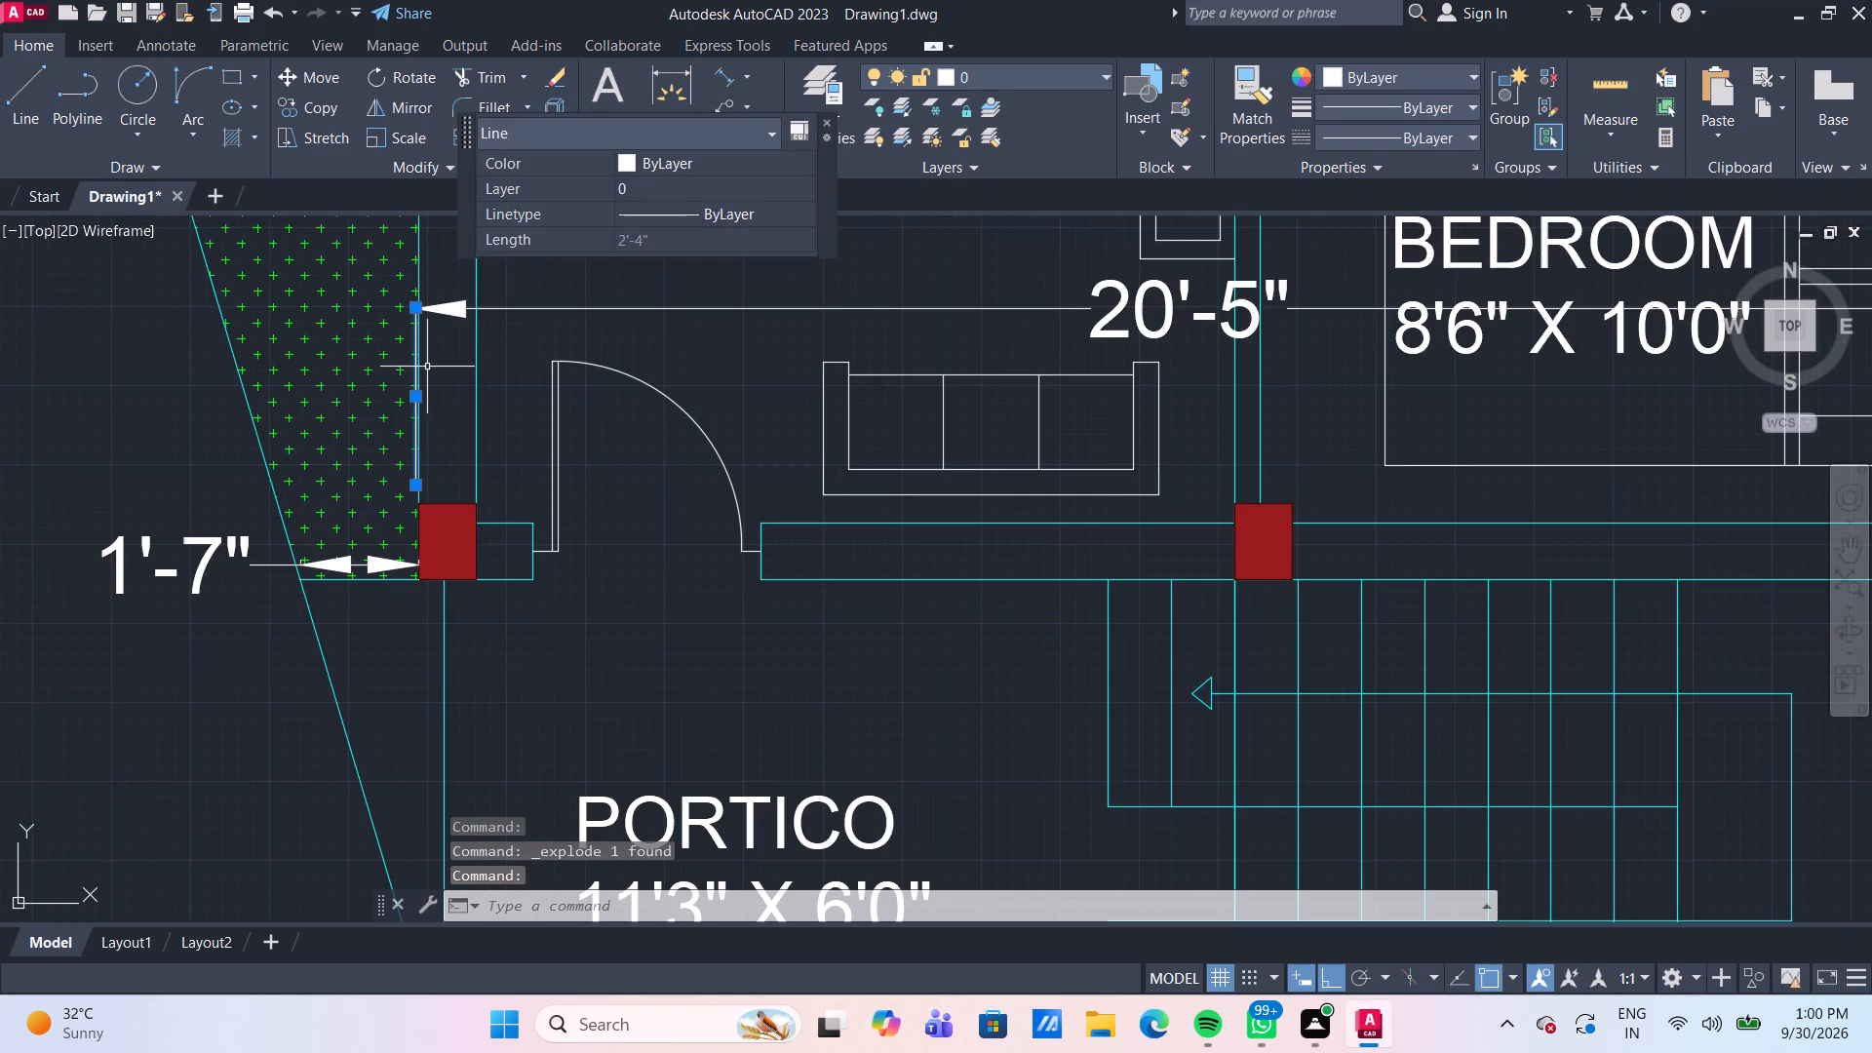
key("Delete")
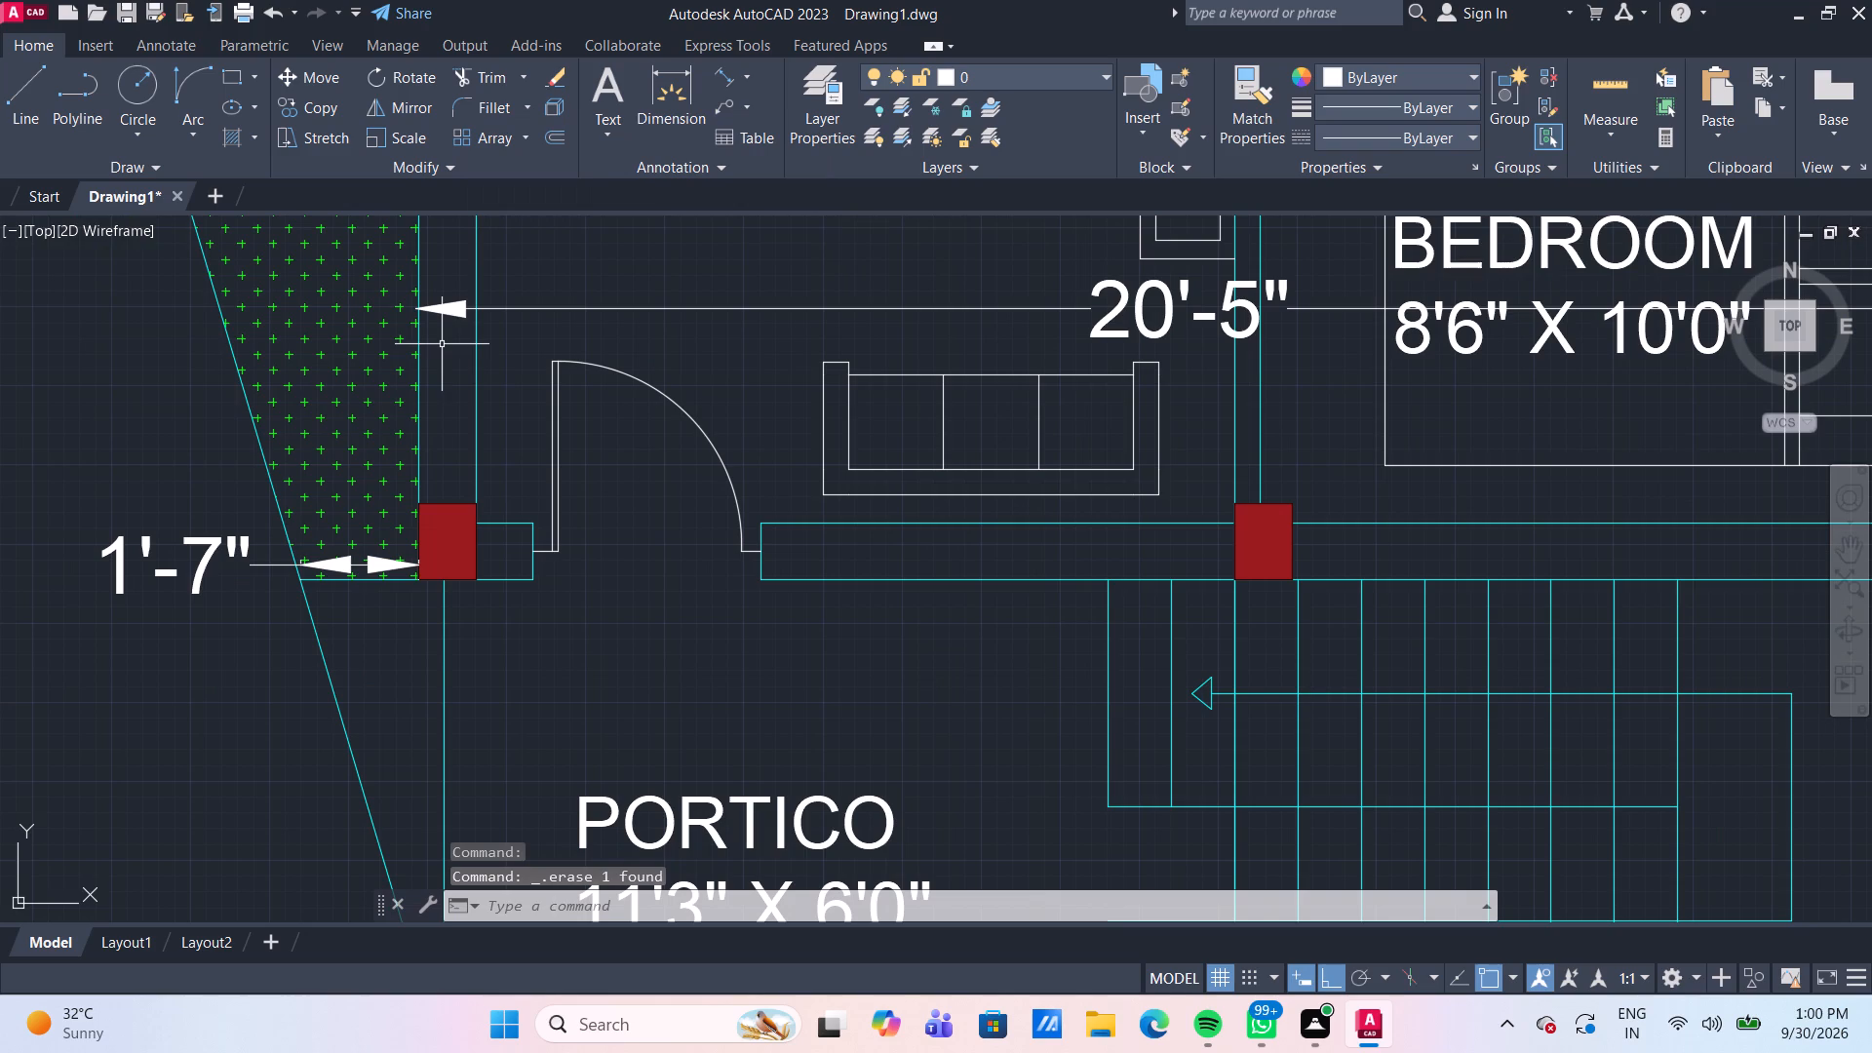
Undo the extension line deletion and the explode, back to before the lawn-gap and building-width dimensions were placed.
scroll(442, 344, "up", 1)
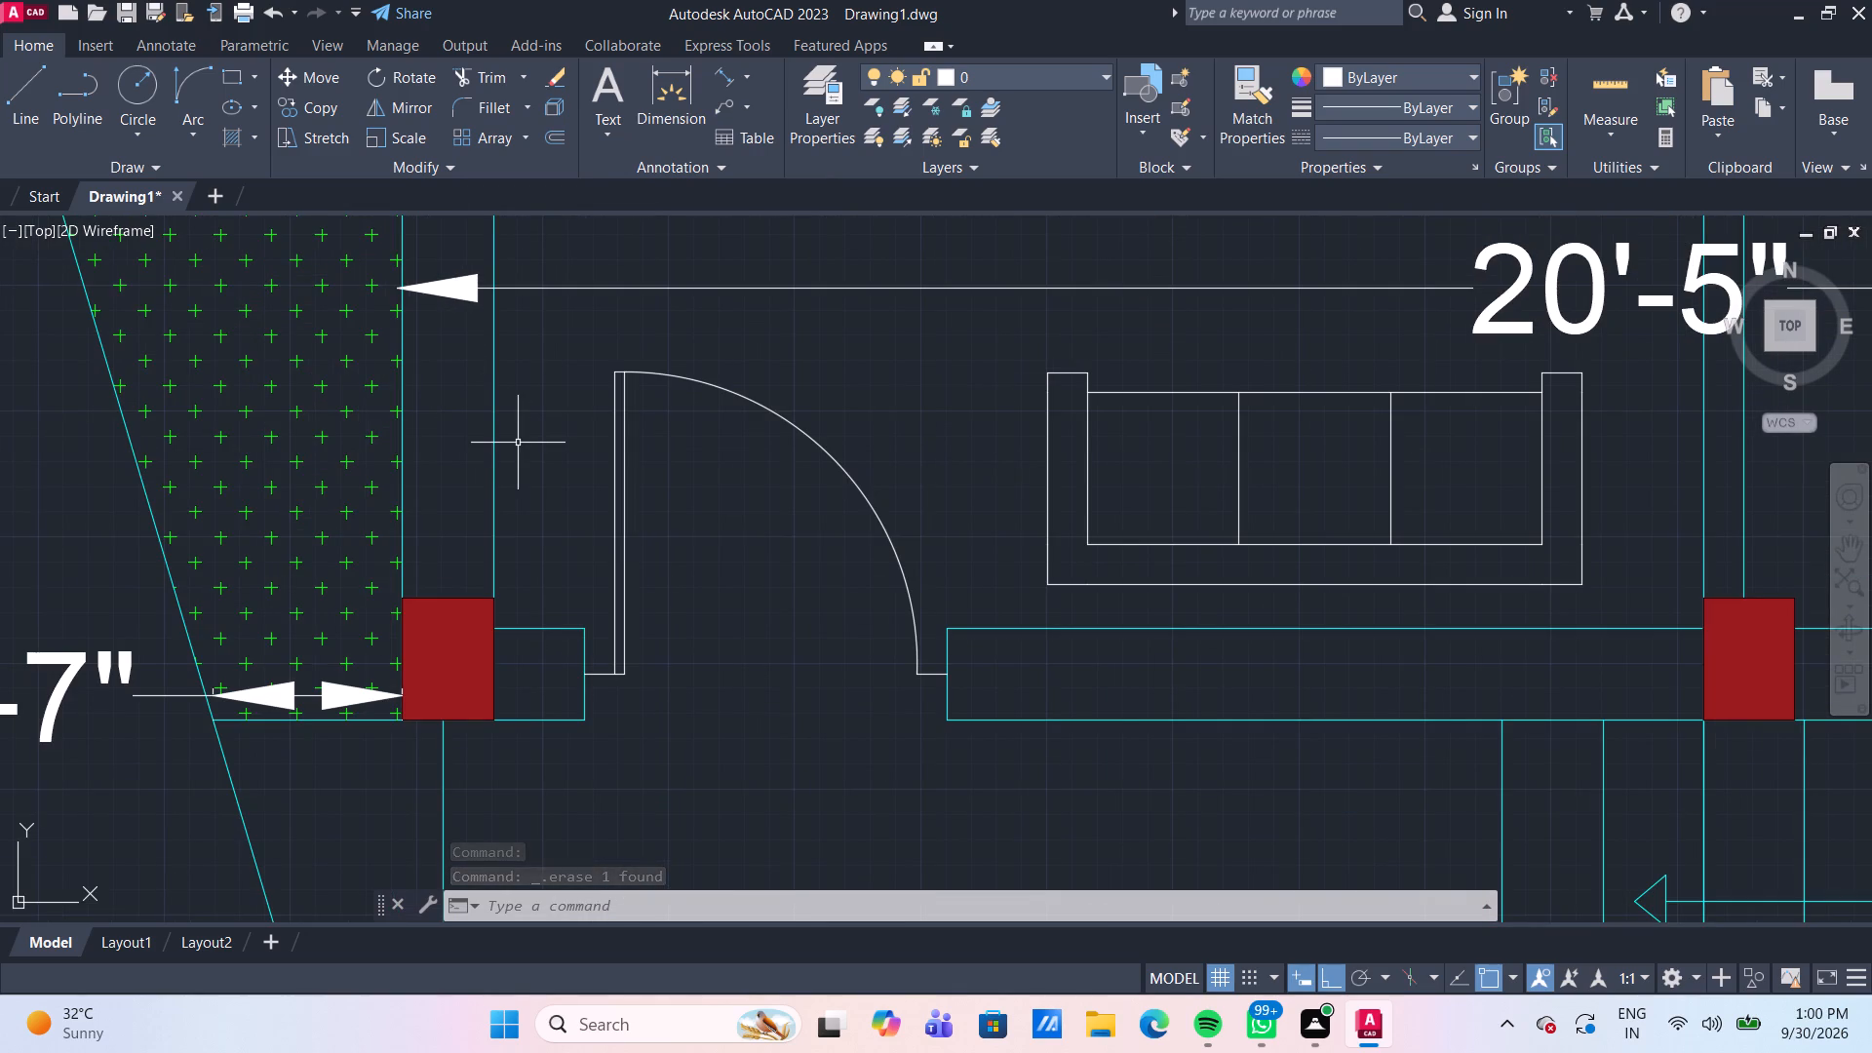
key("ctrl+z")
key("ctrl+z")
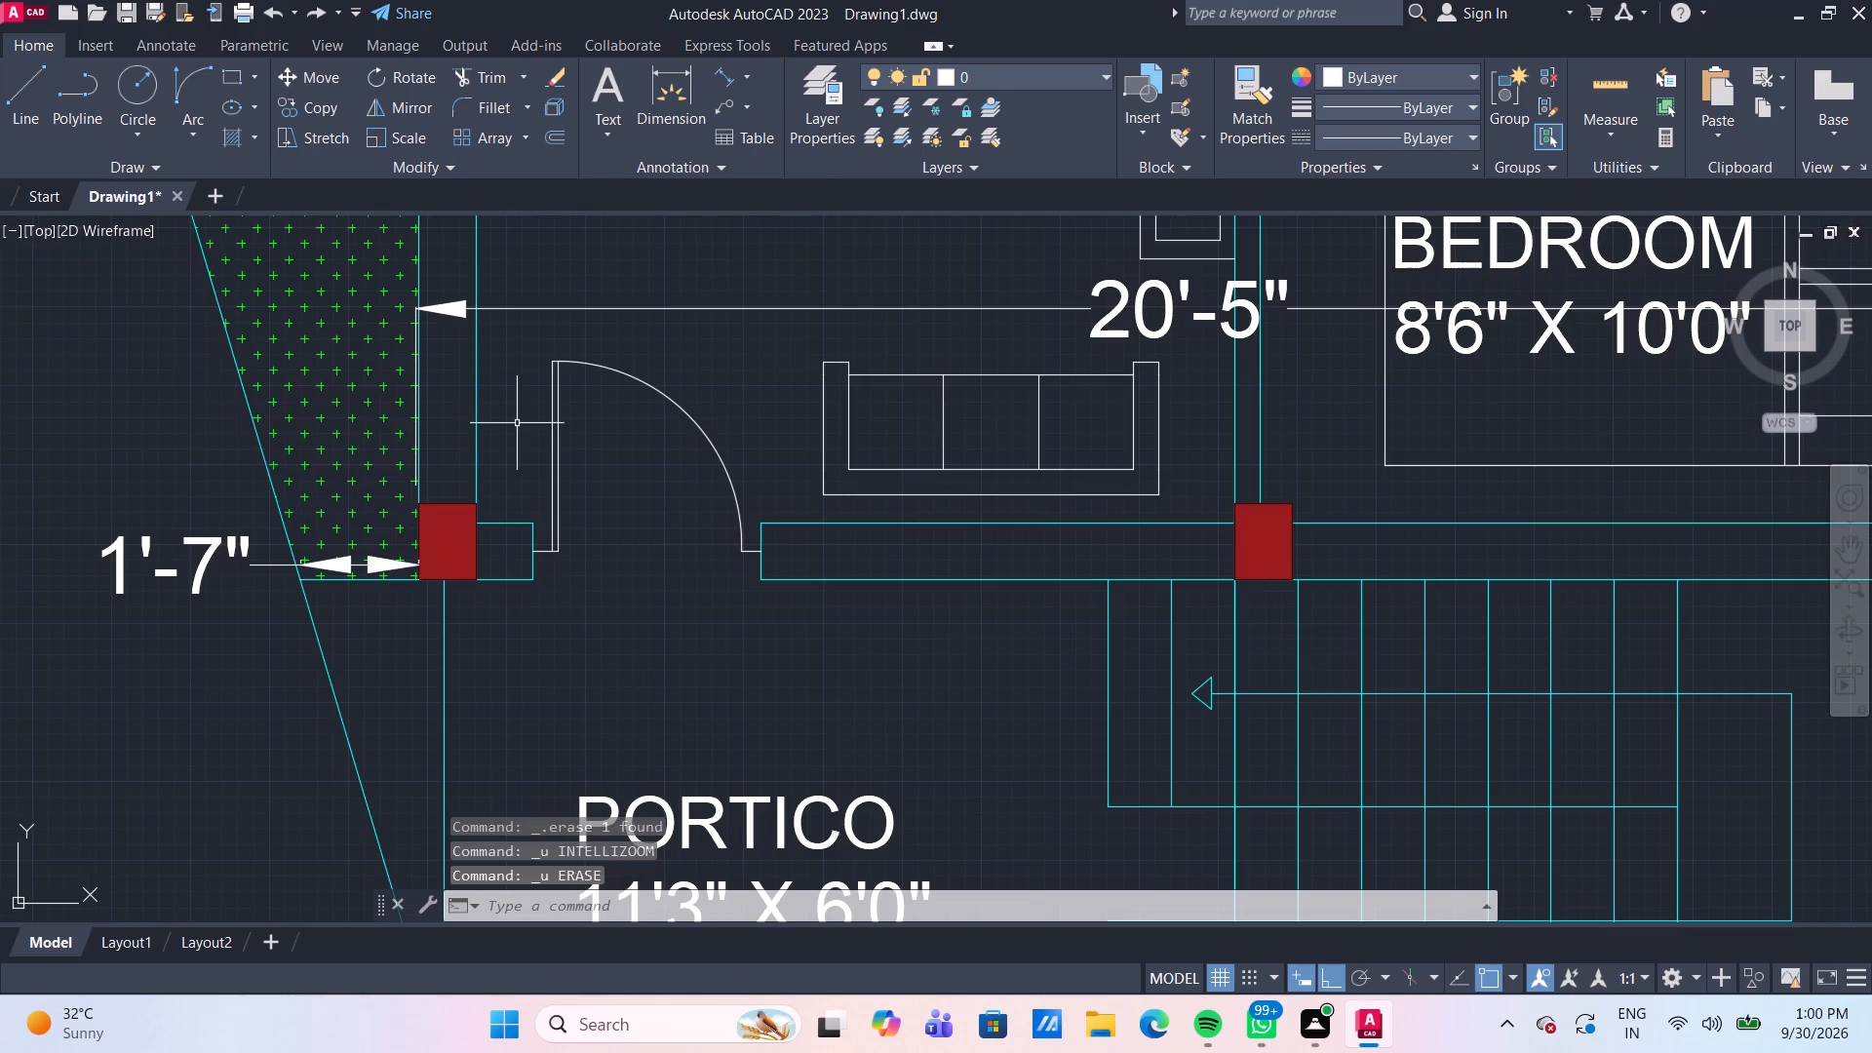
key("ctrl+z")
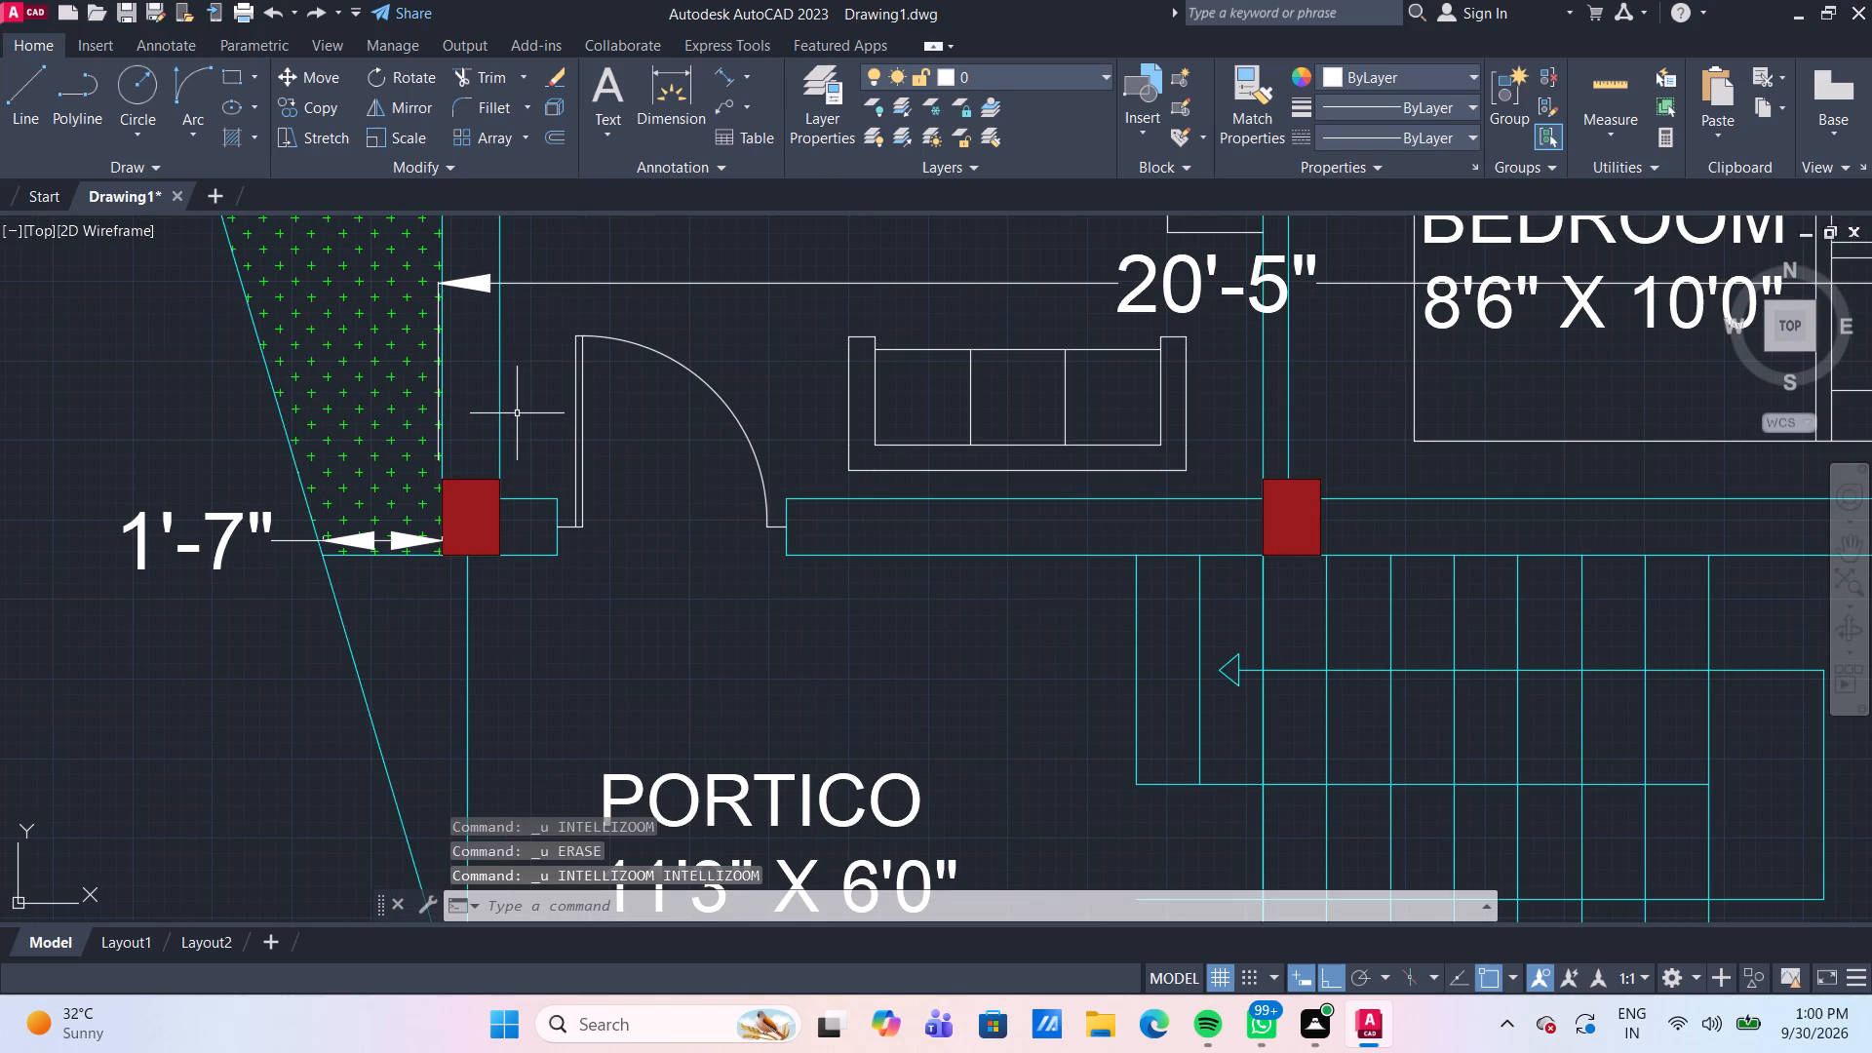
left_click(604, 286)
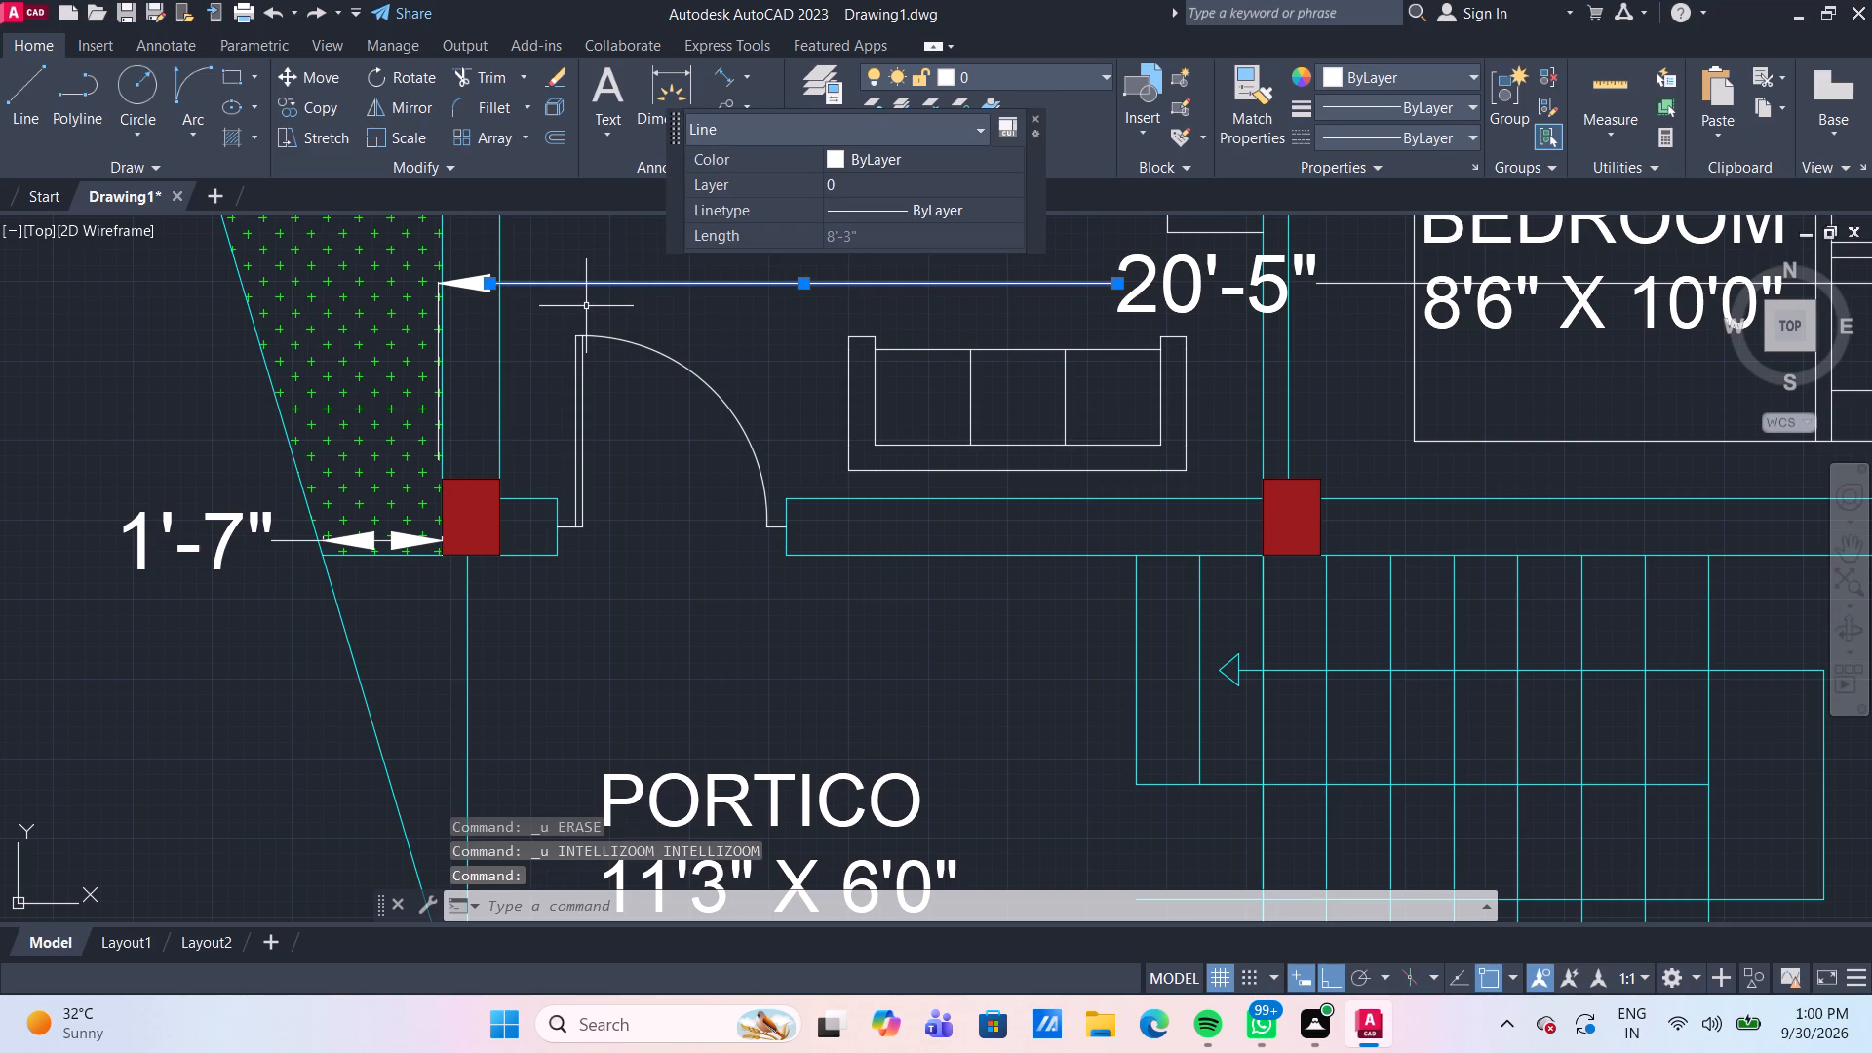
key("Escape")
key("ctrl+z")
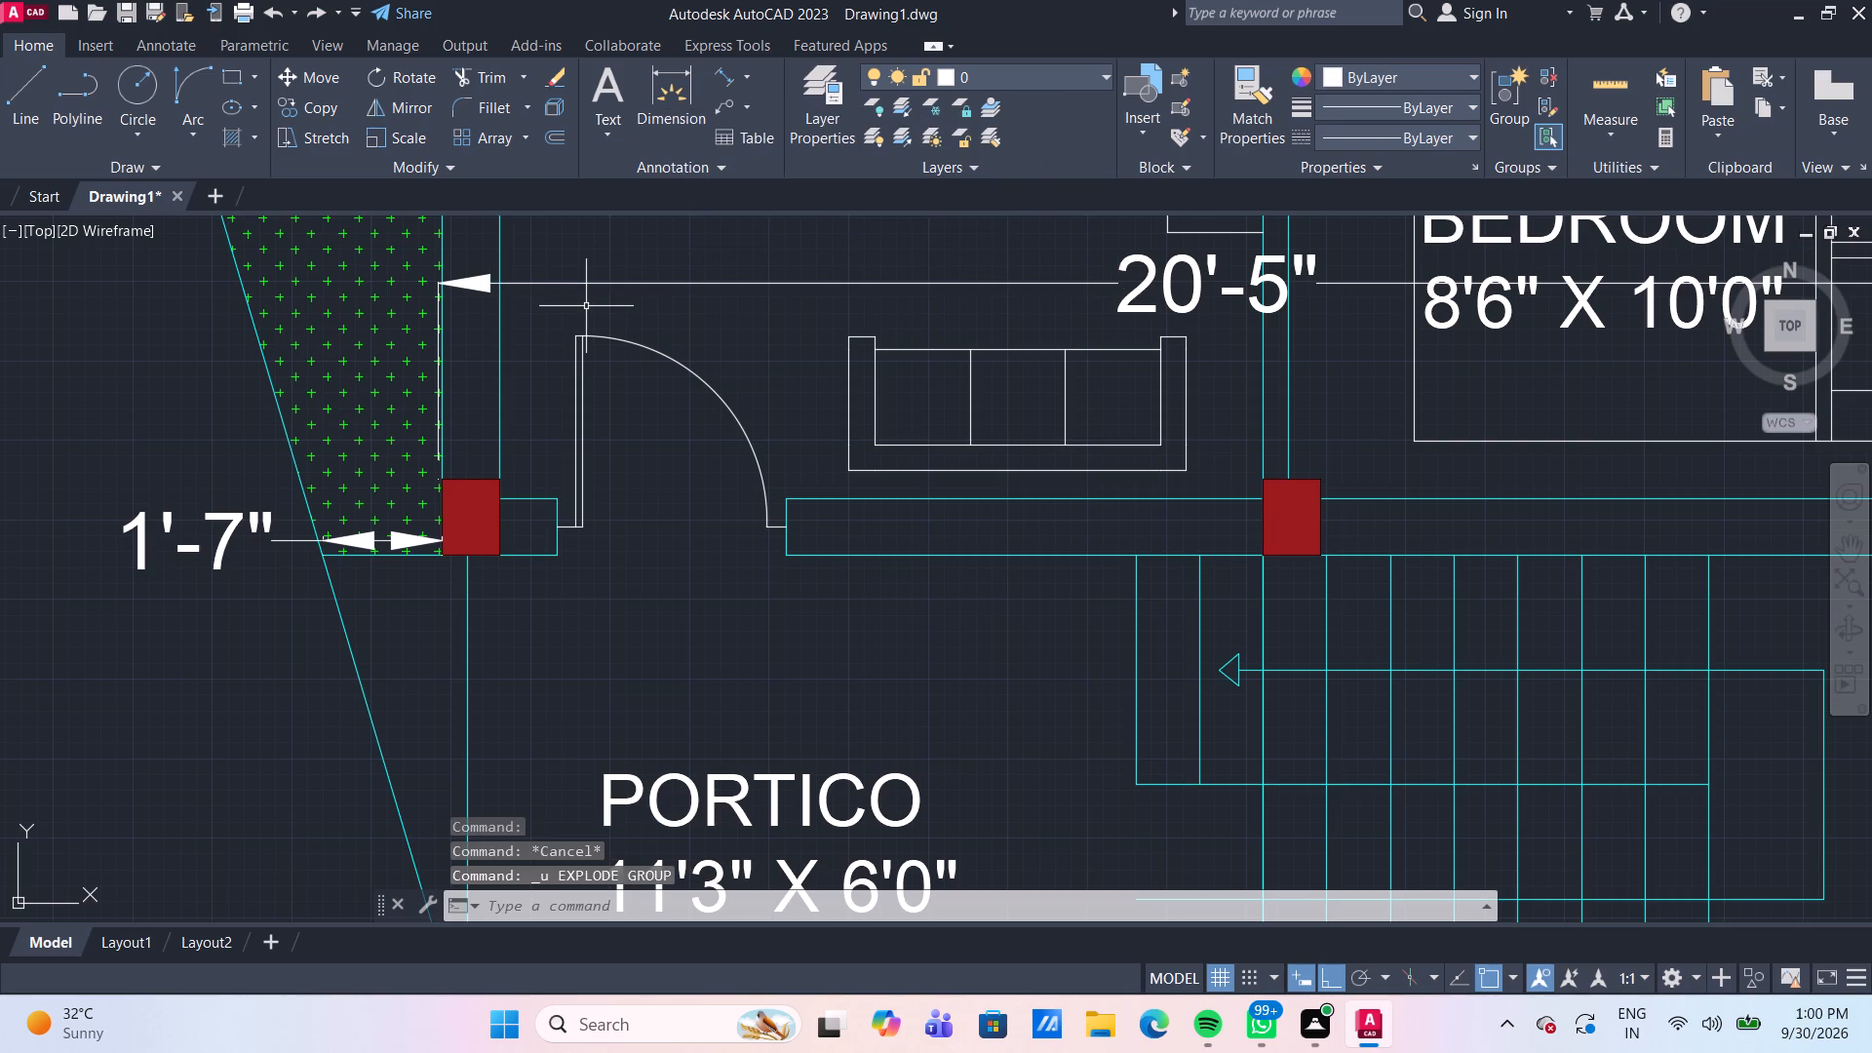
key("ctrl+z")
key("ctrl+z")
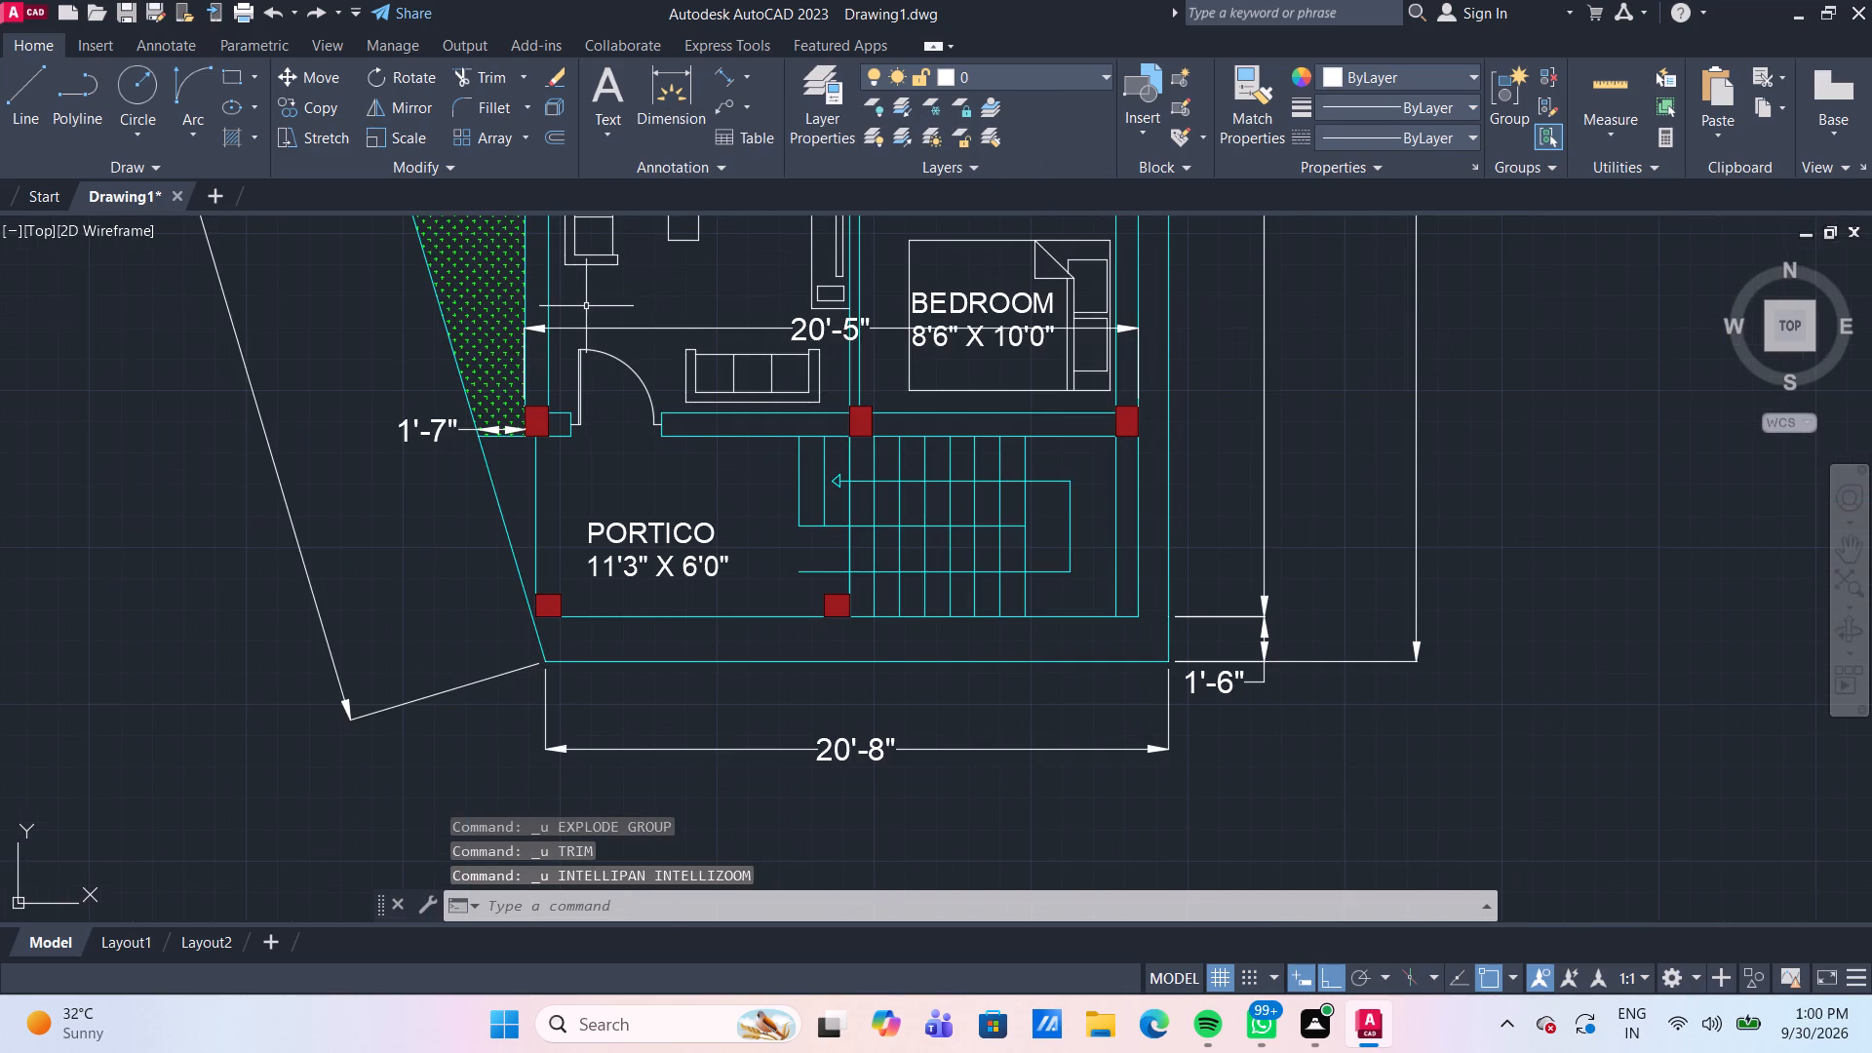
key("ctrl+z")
Dimension the horizontal gap between the column below the kitchen and the slanted site boundary, placing it beside the column.
scroll(632, 372, "down", 3)
scroll(730, 586, "up", 1)
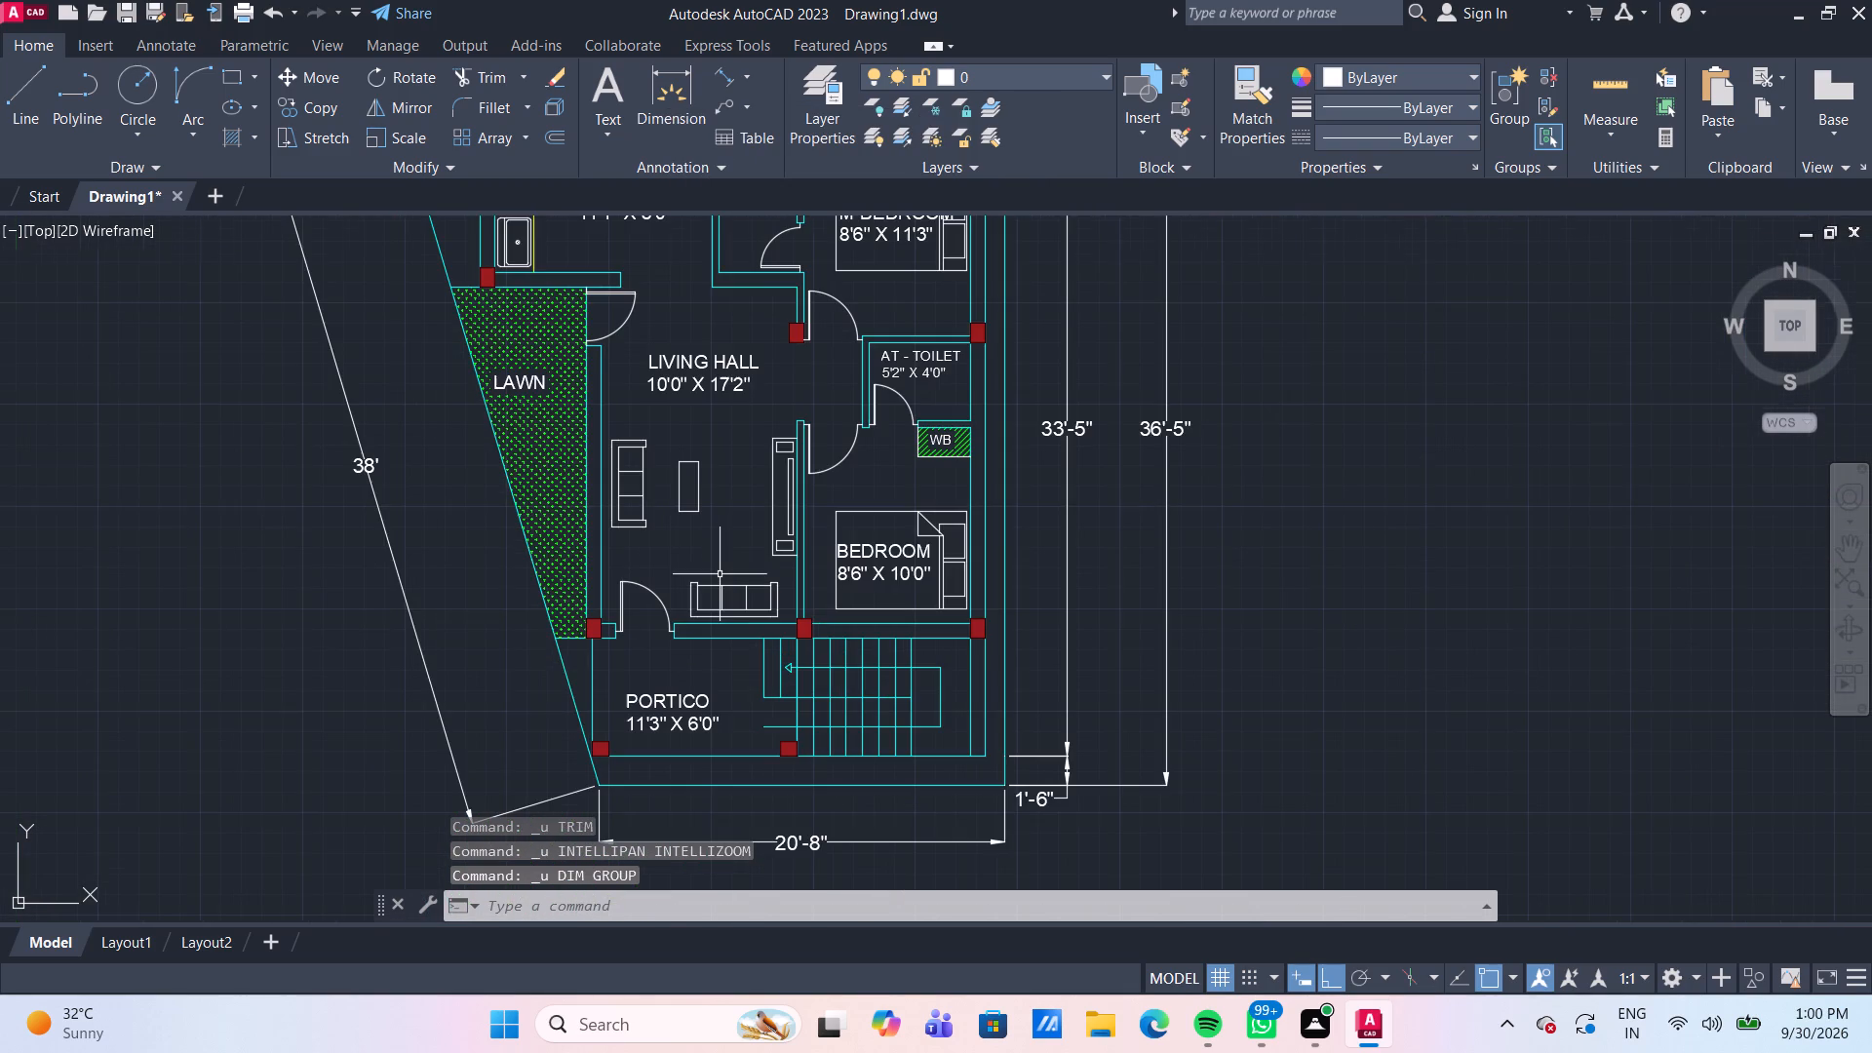
scroll(721, 570, "down", 1)
middle_click_drag(732, 558, 782, 526)
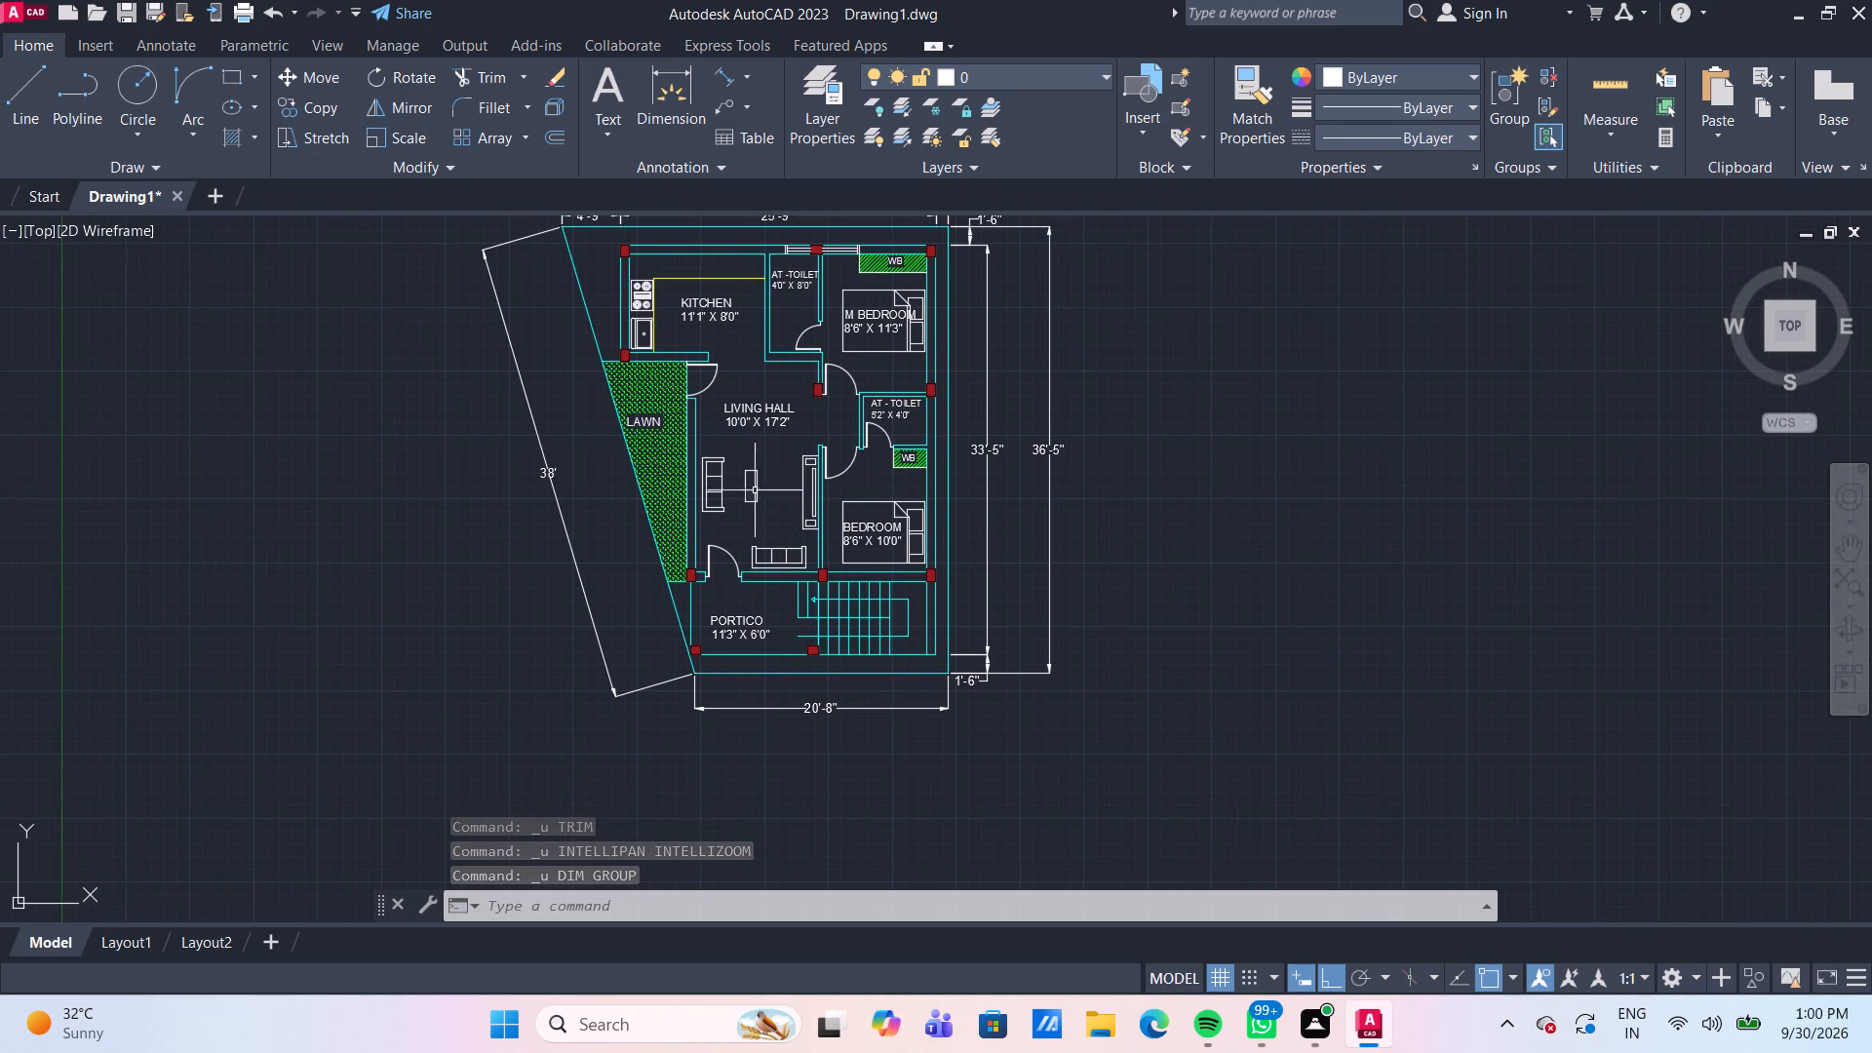
scroll(584, 369, "up", 3)
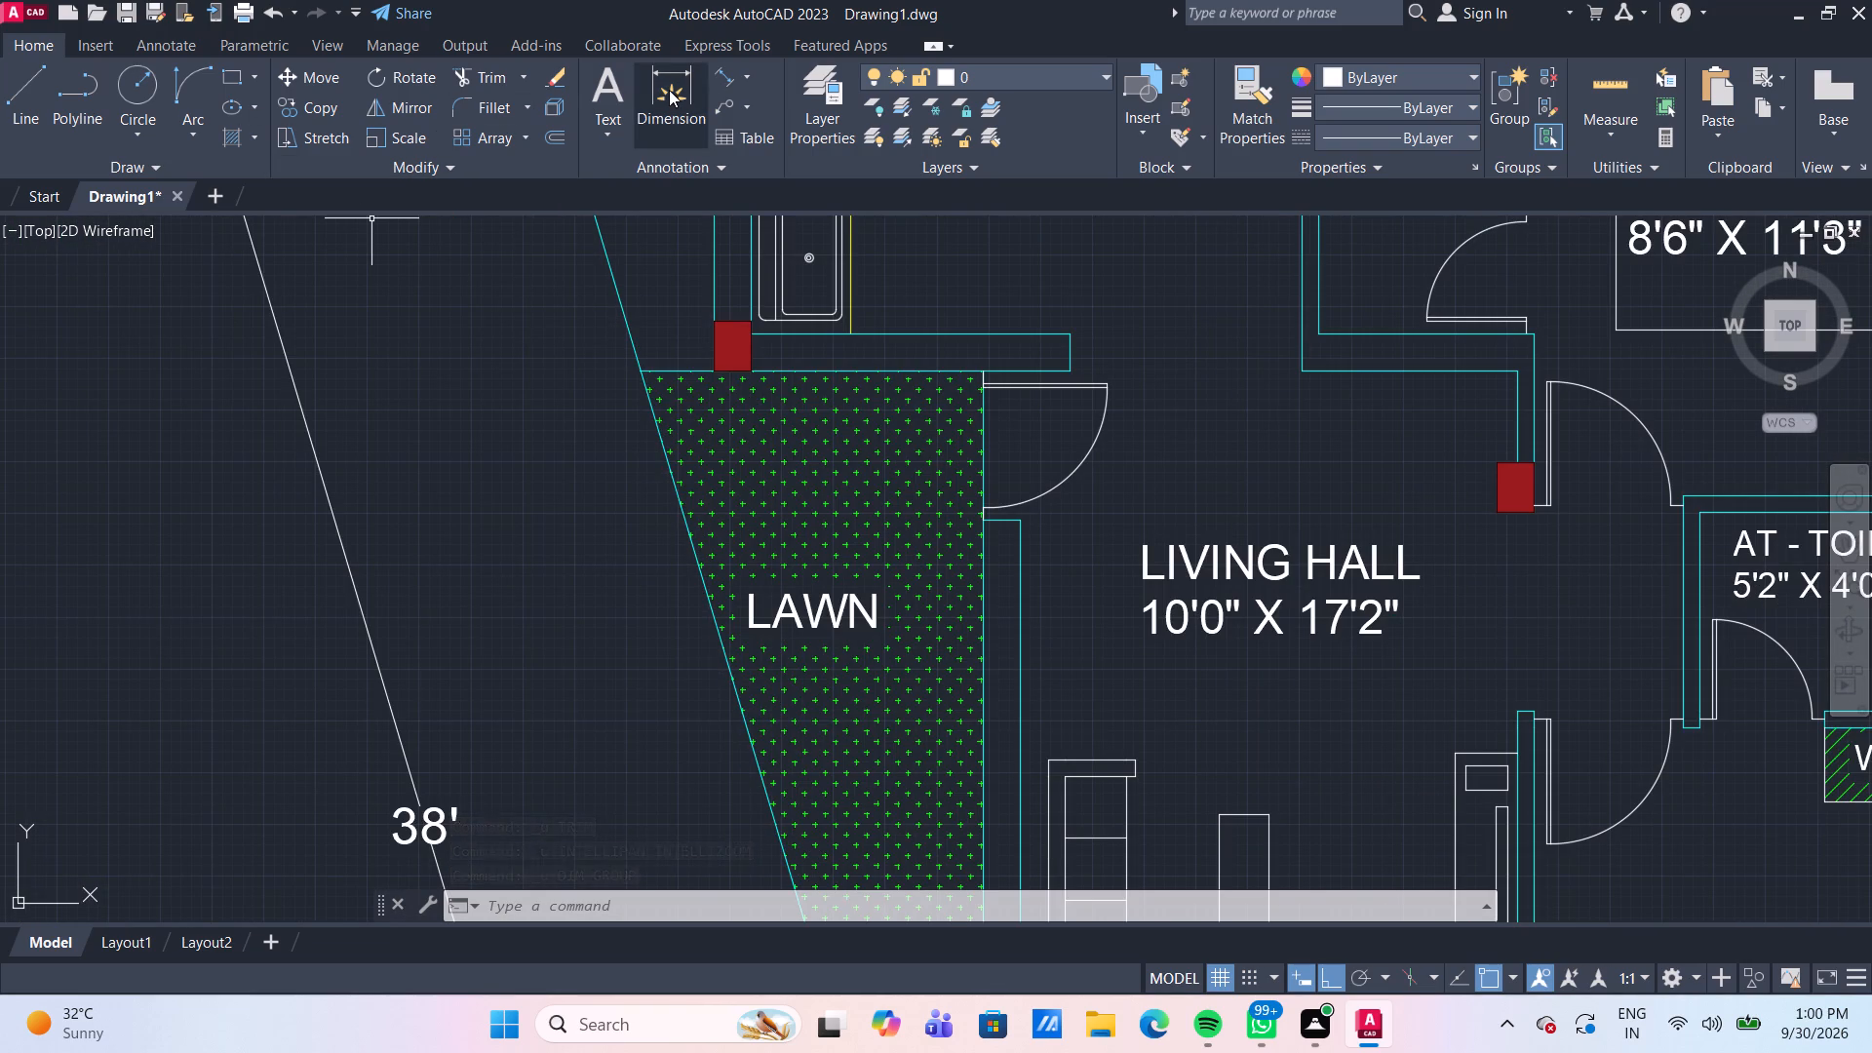
left_click(669, 90)
scroll(692, 388, "up", 1)
left_click_drag(723, 359, 713, 358)
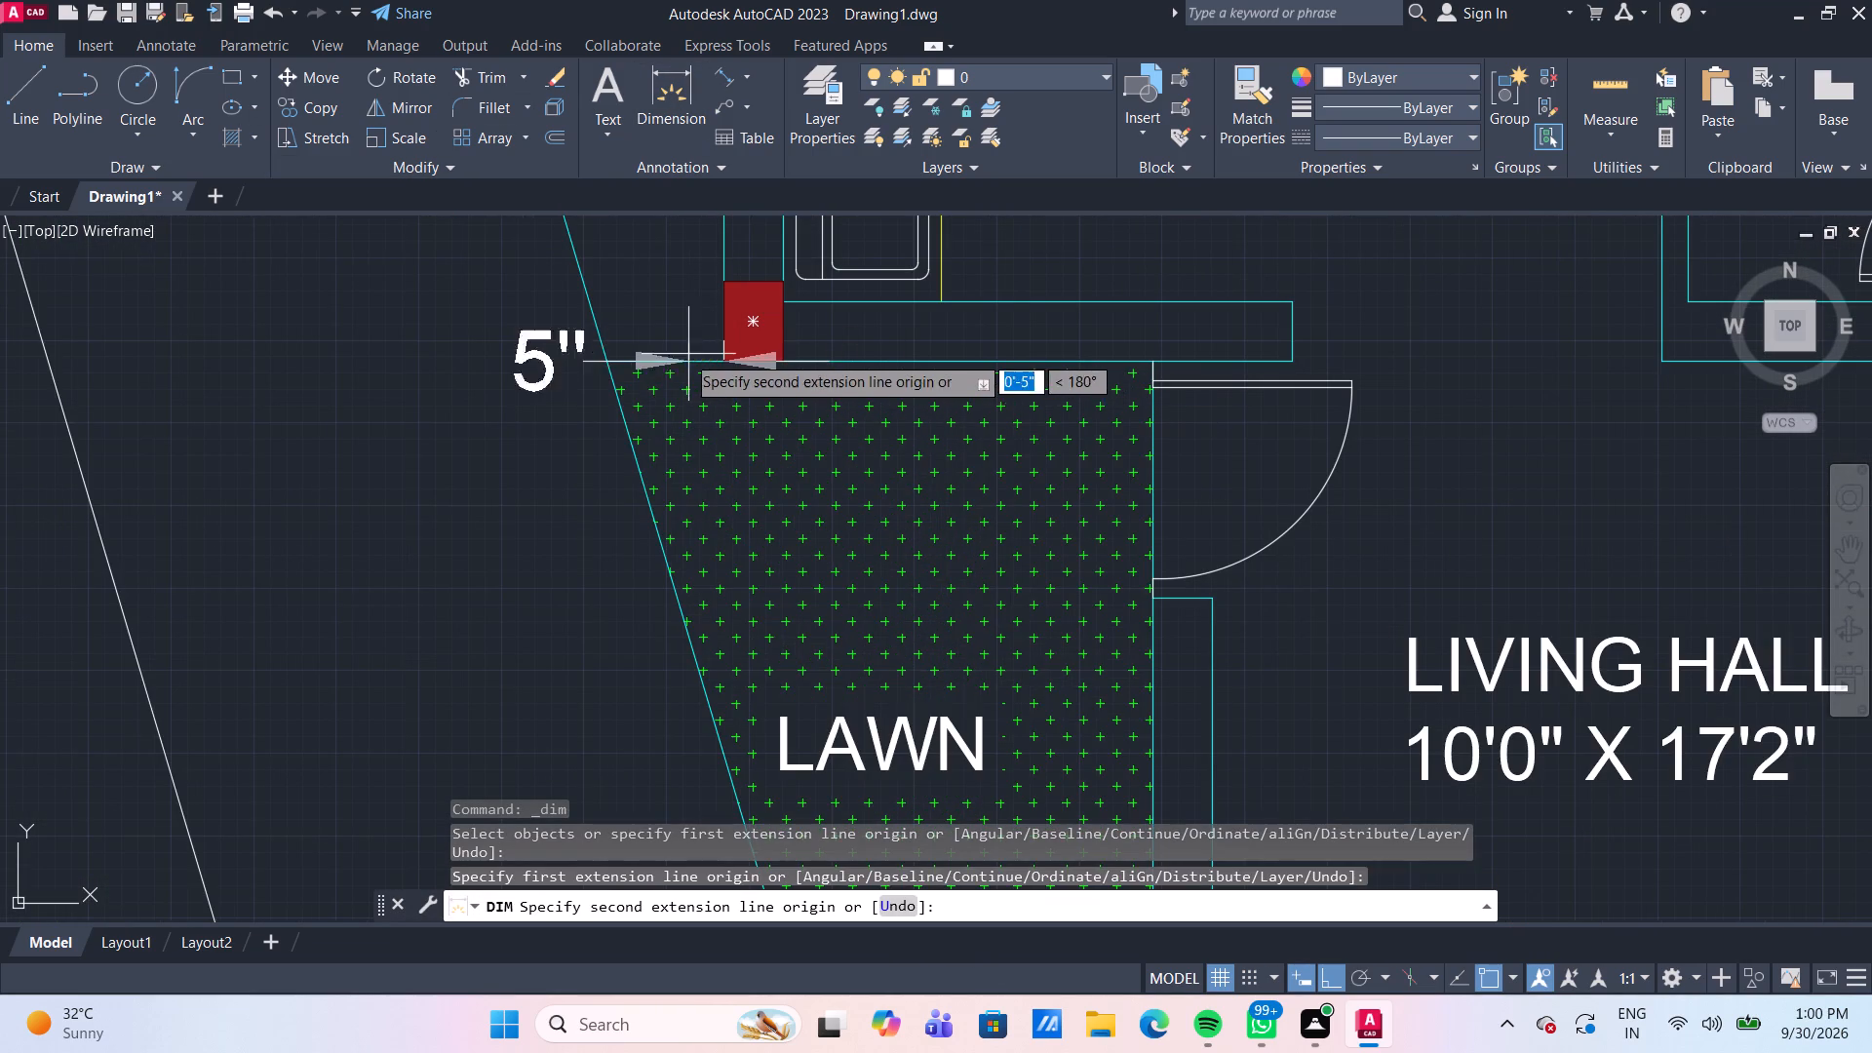
left_click(606, 365)
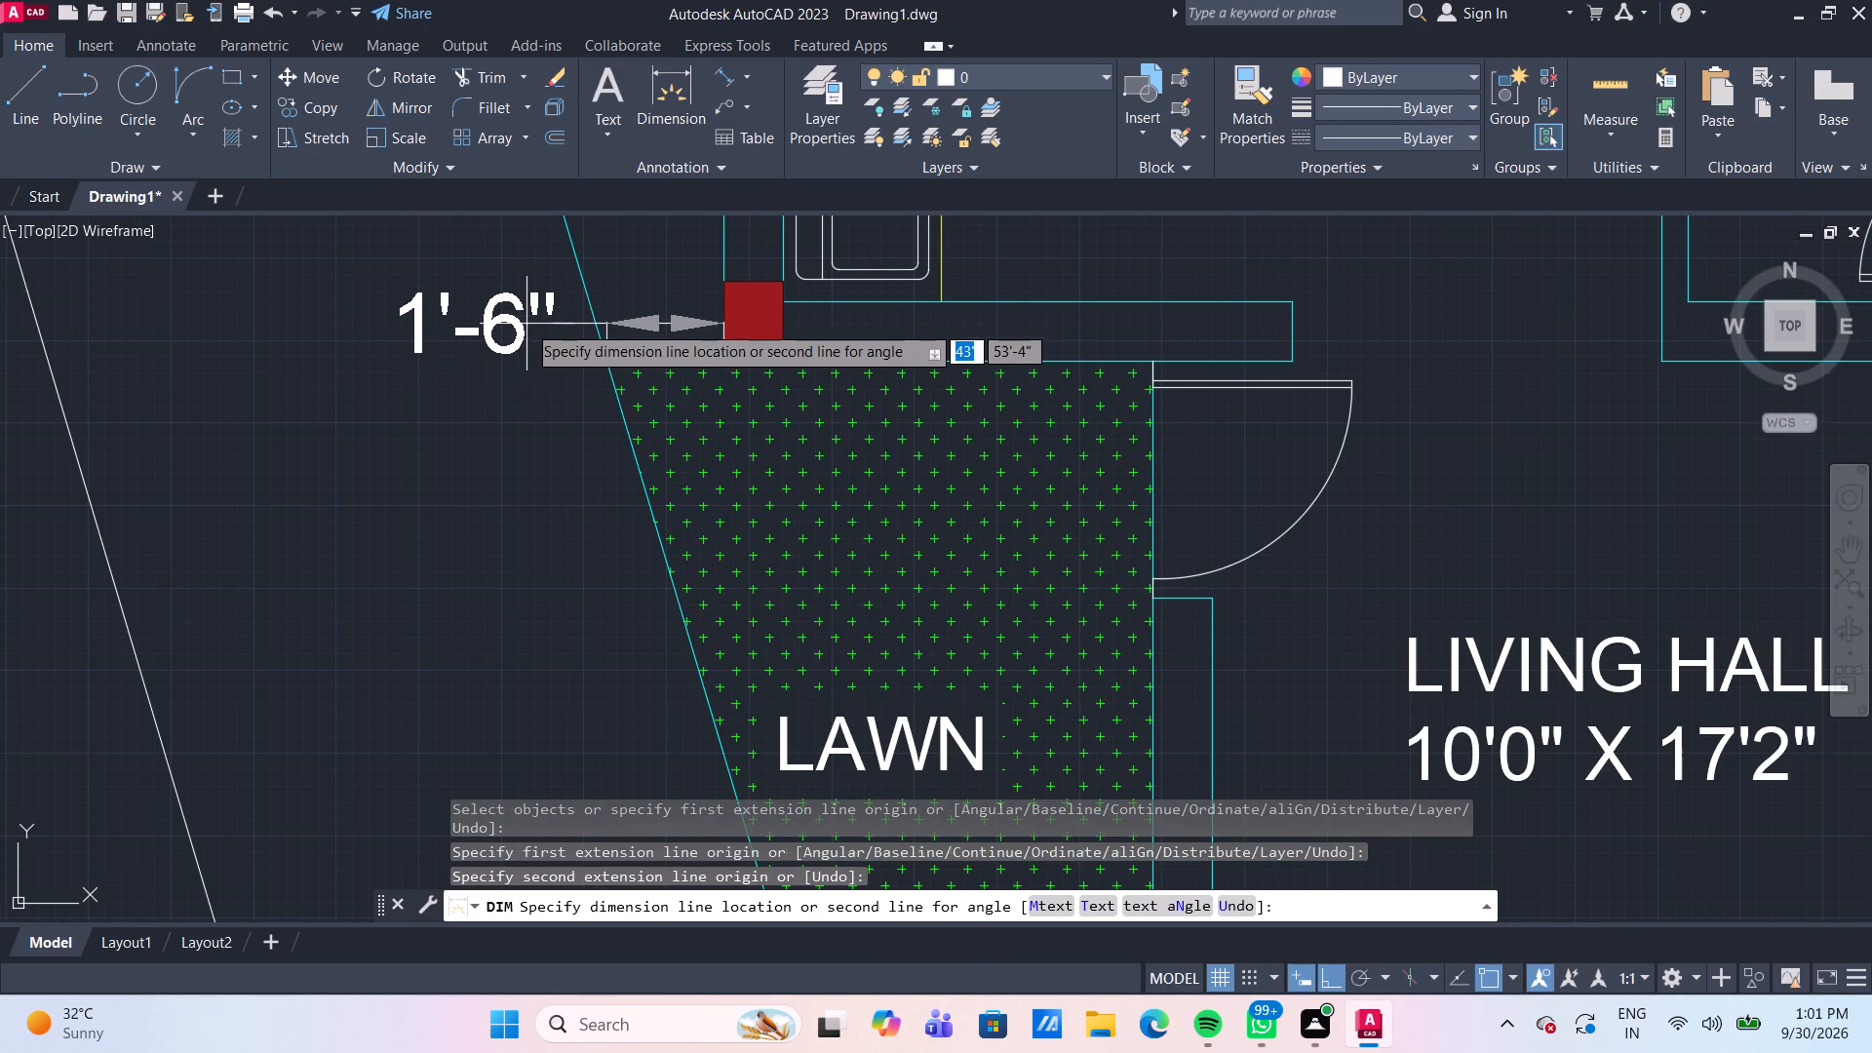
left_click(526, 332)
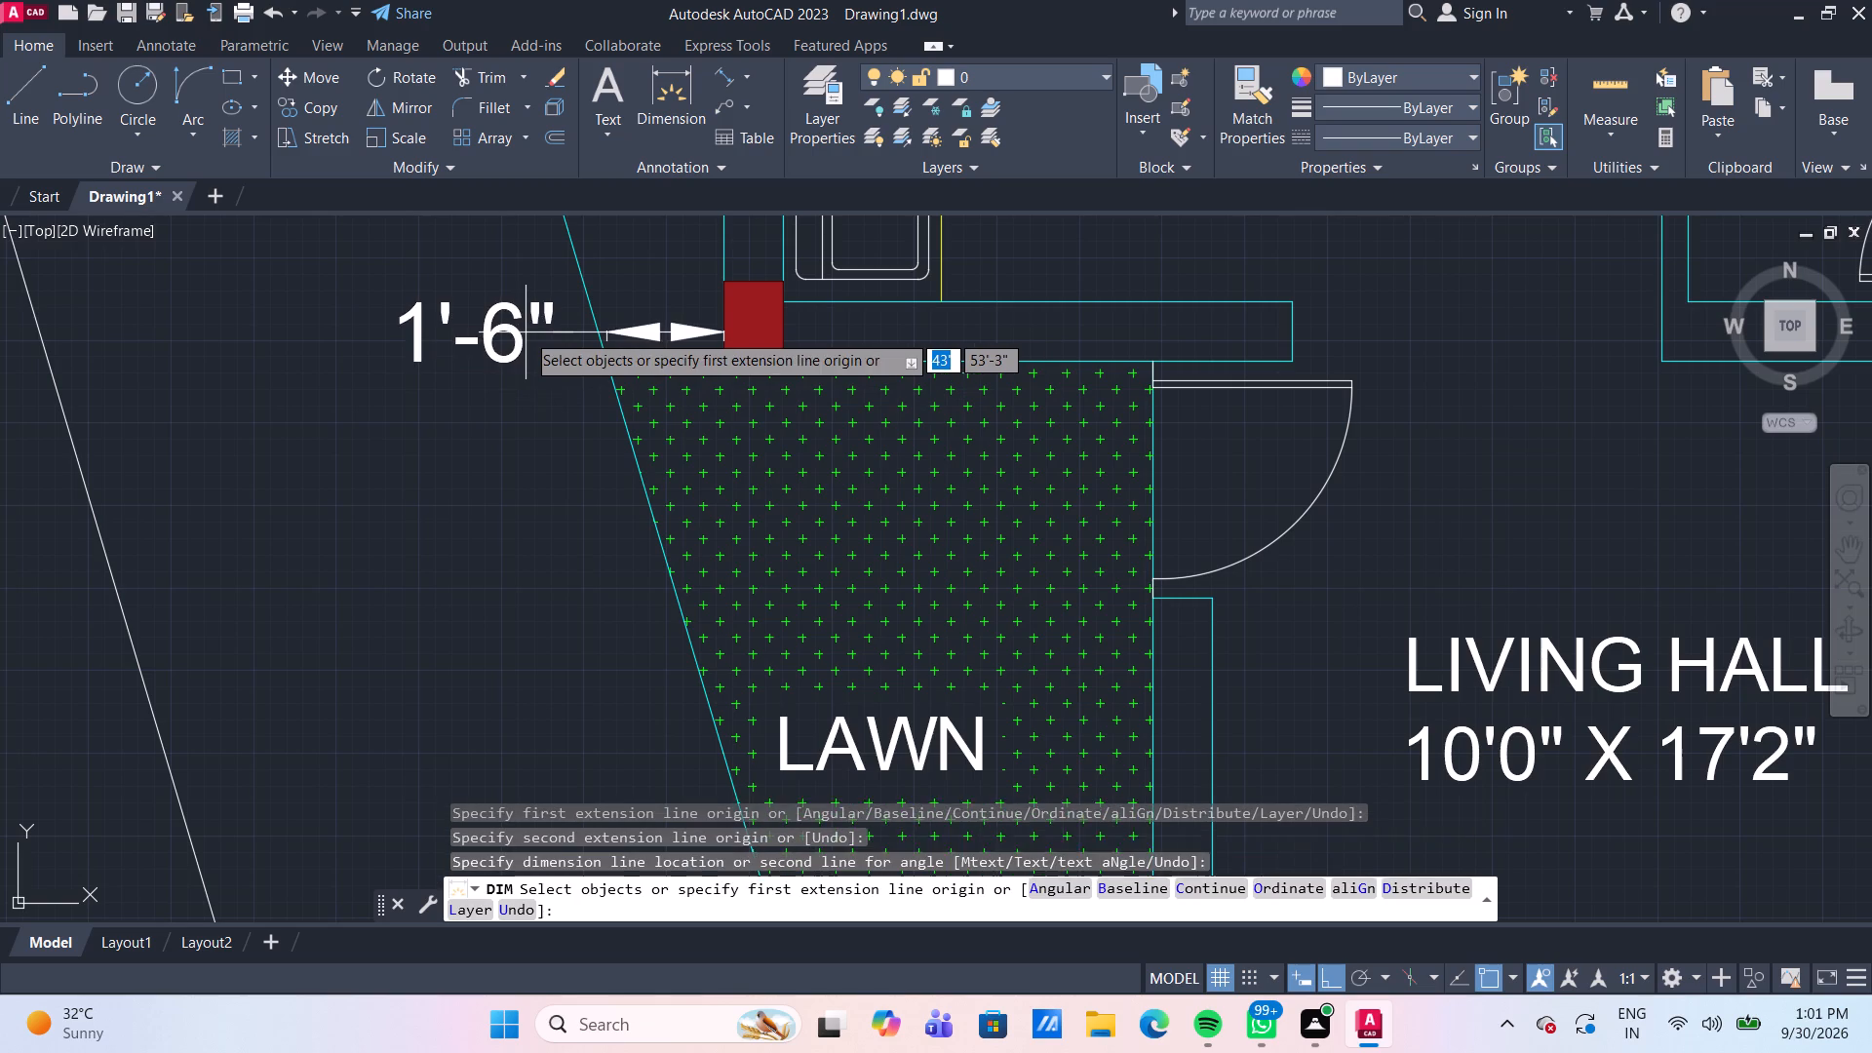
Dimension the horizontal gap between the slanted boundary and the column at the lawn's lower end, near the portico.
scroll(526, 332, "down", 3)
middle_click_drag(575, 513, 558, 325)
scroll(594, 573, "up", 2)
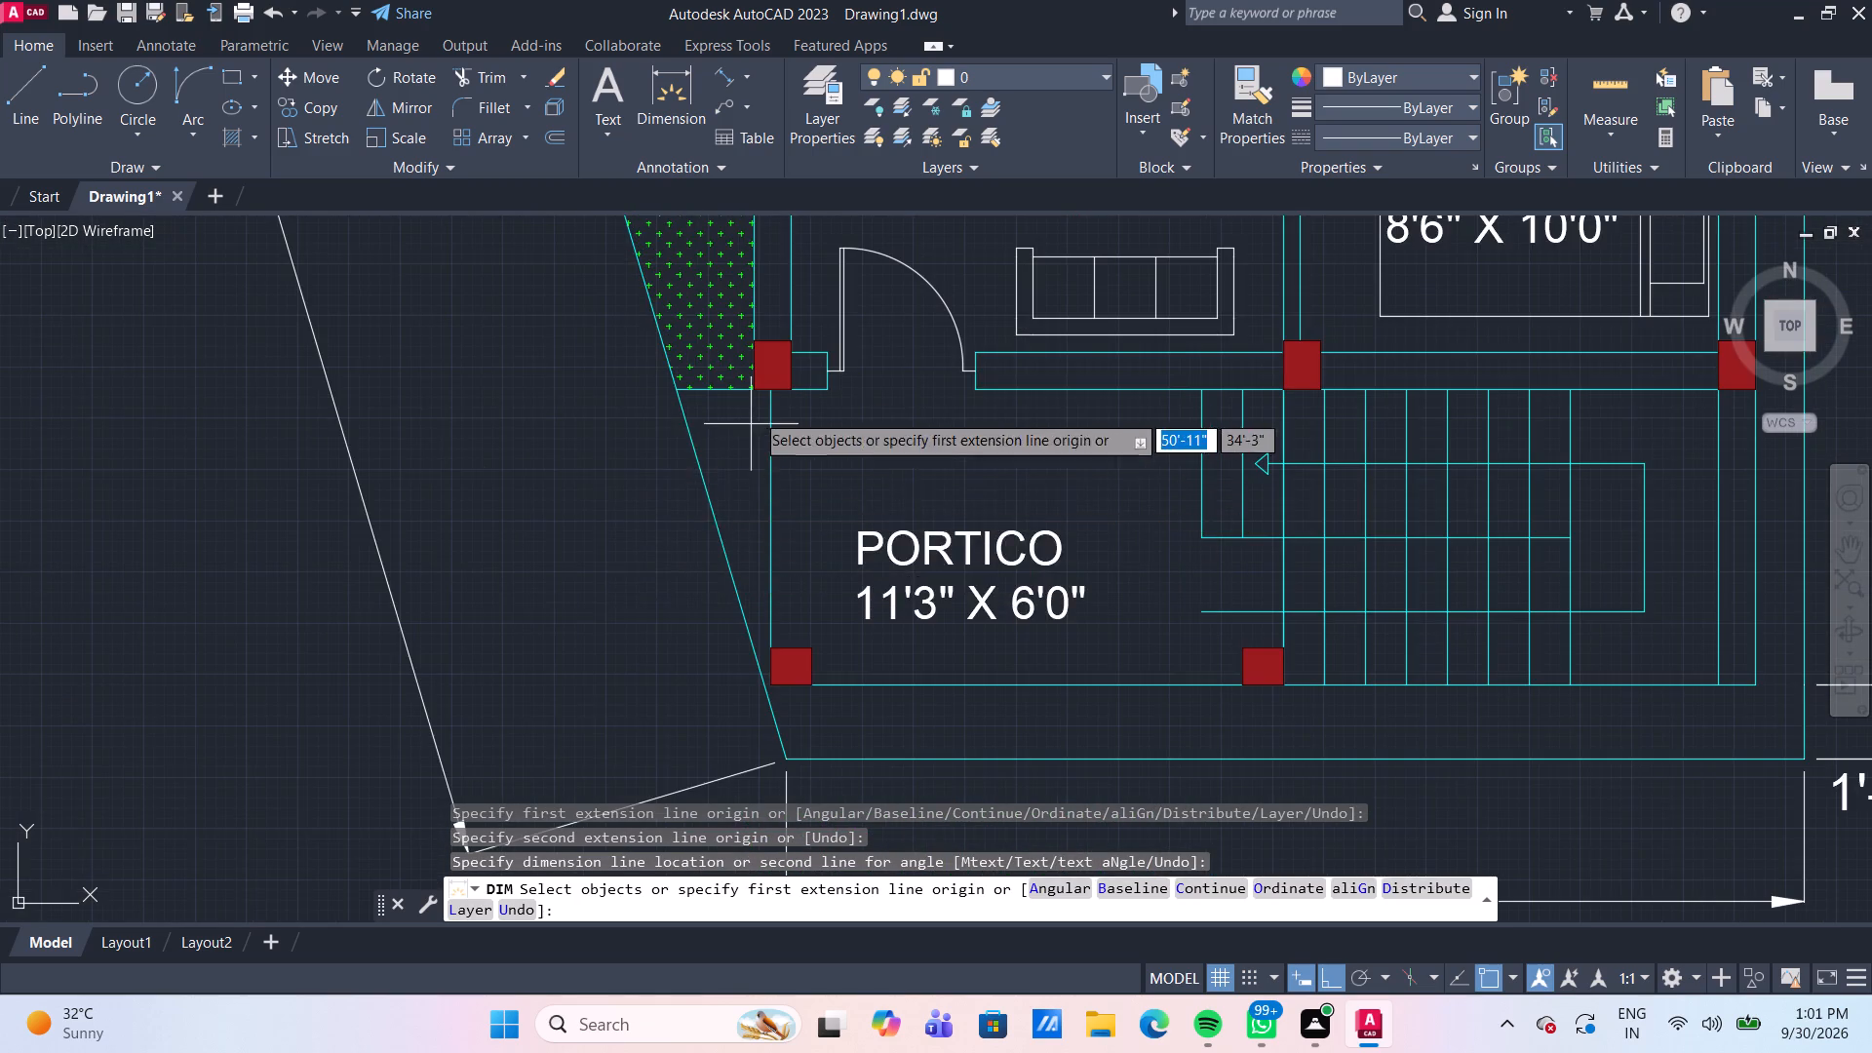
scroll(754, 379, "up", 2)
left_click(746, 407)
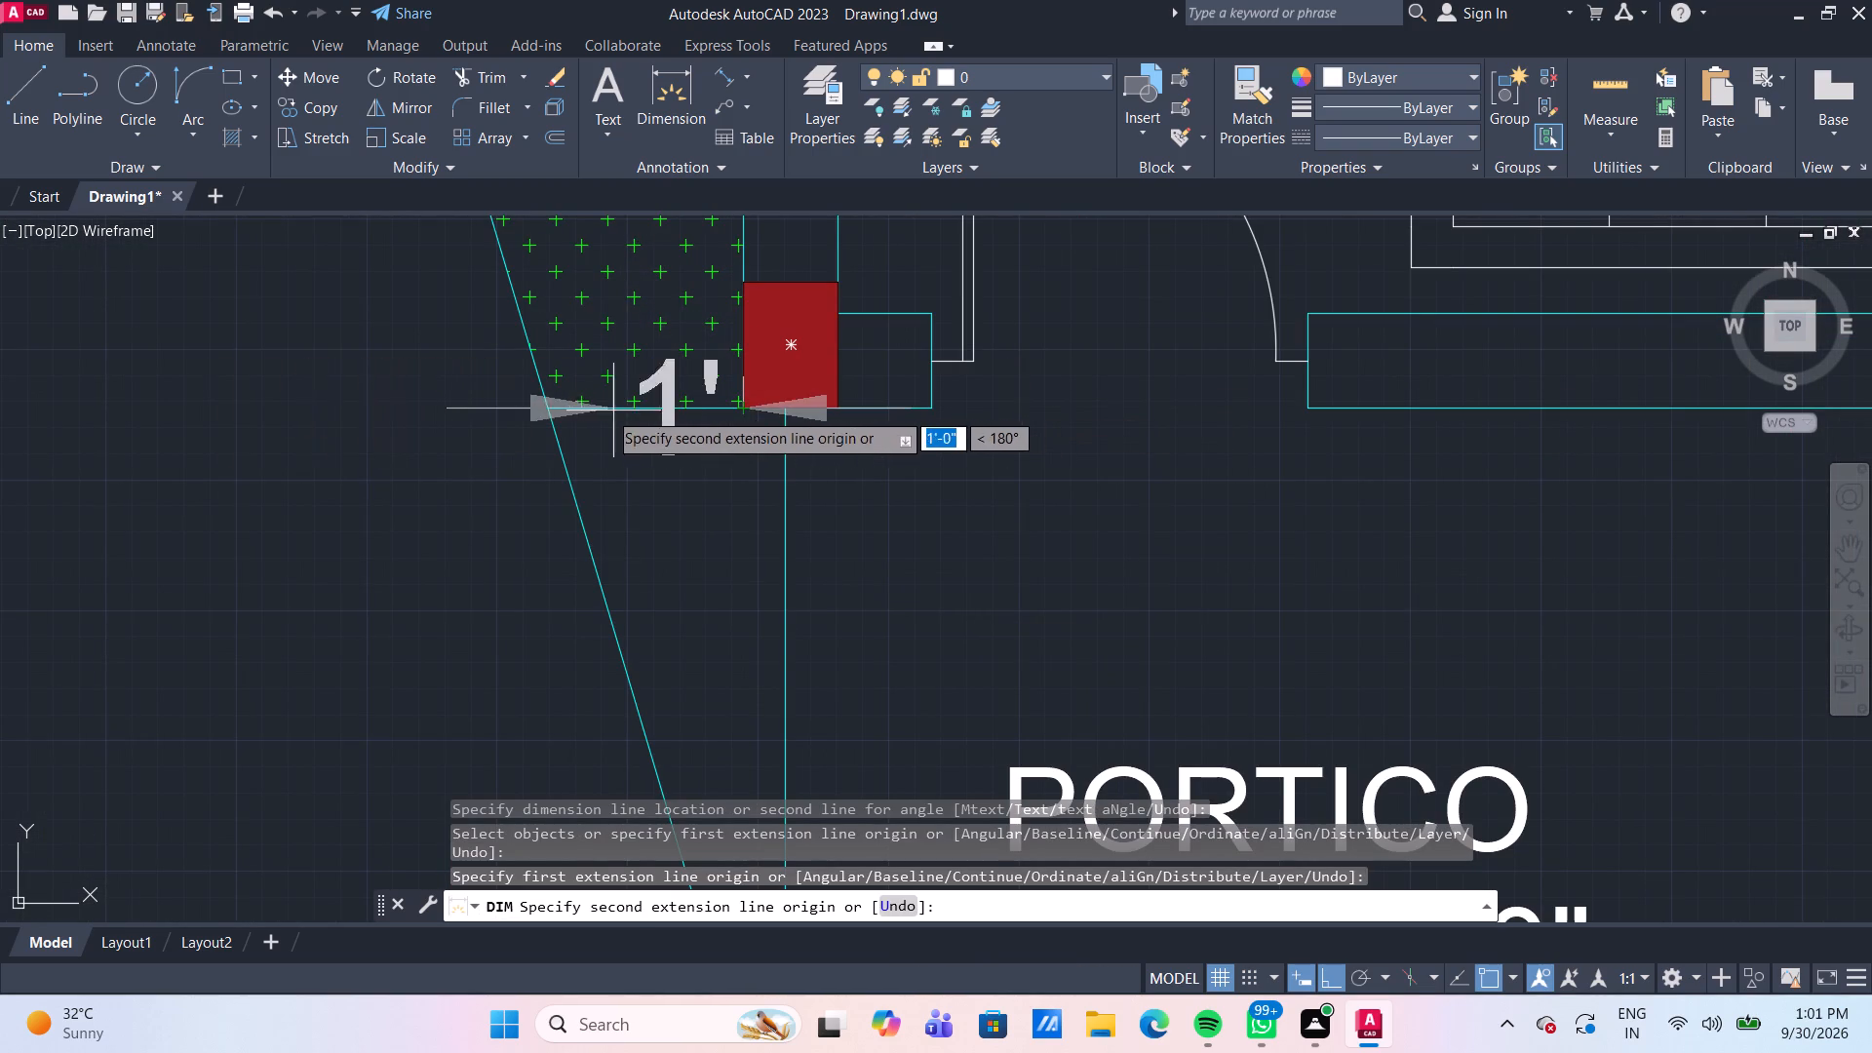
left_click(544, 410)
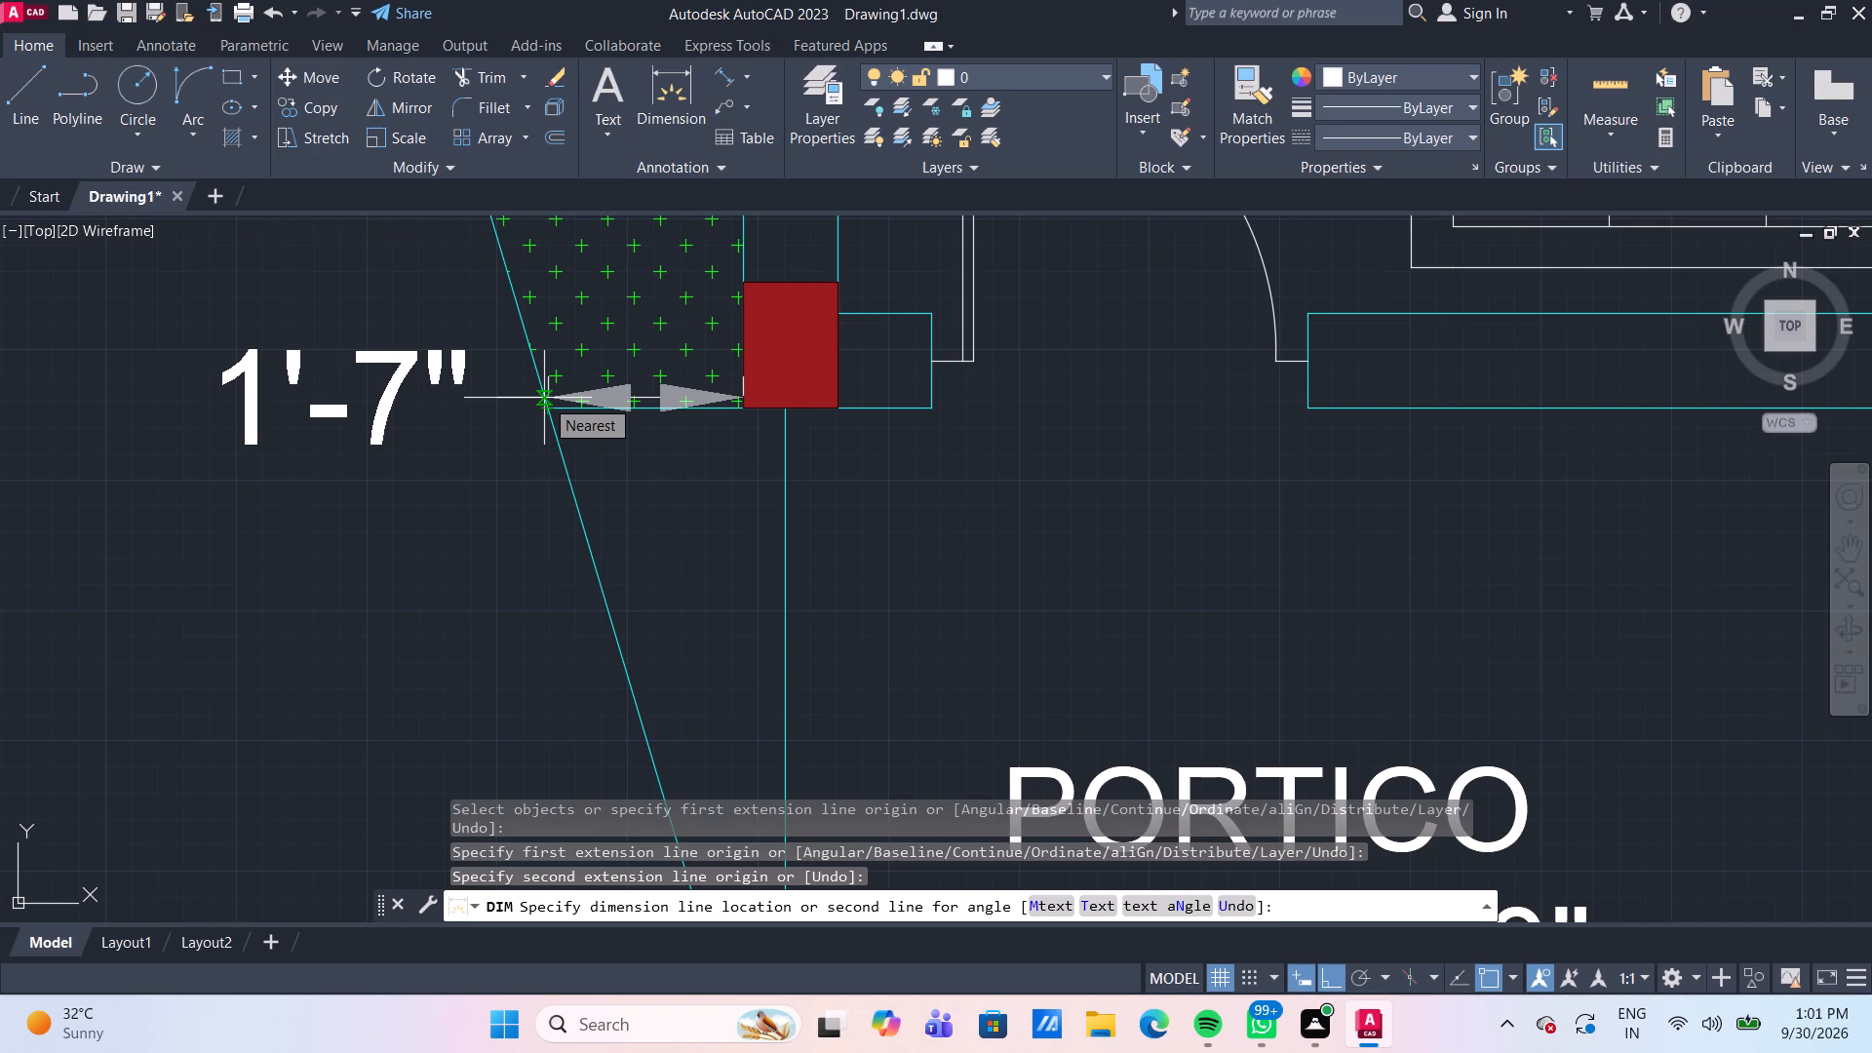
left_click(544, 398)
Dimension the building's width between the outer faces of the end columns above the portico, placing the line across the living hall and bedroom.
scroll(544, 398, "down", 2)
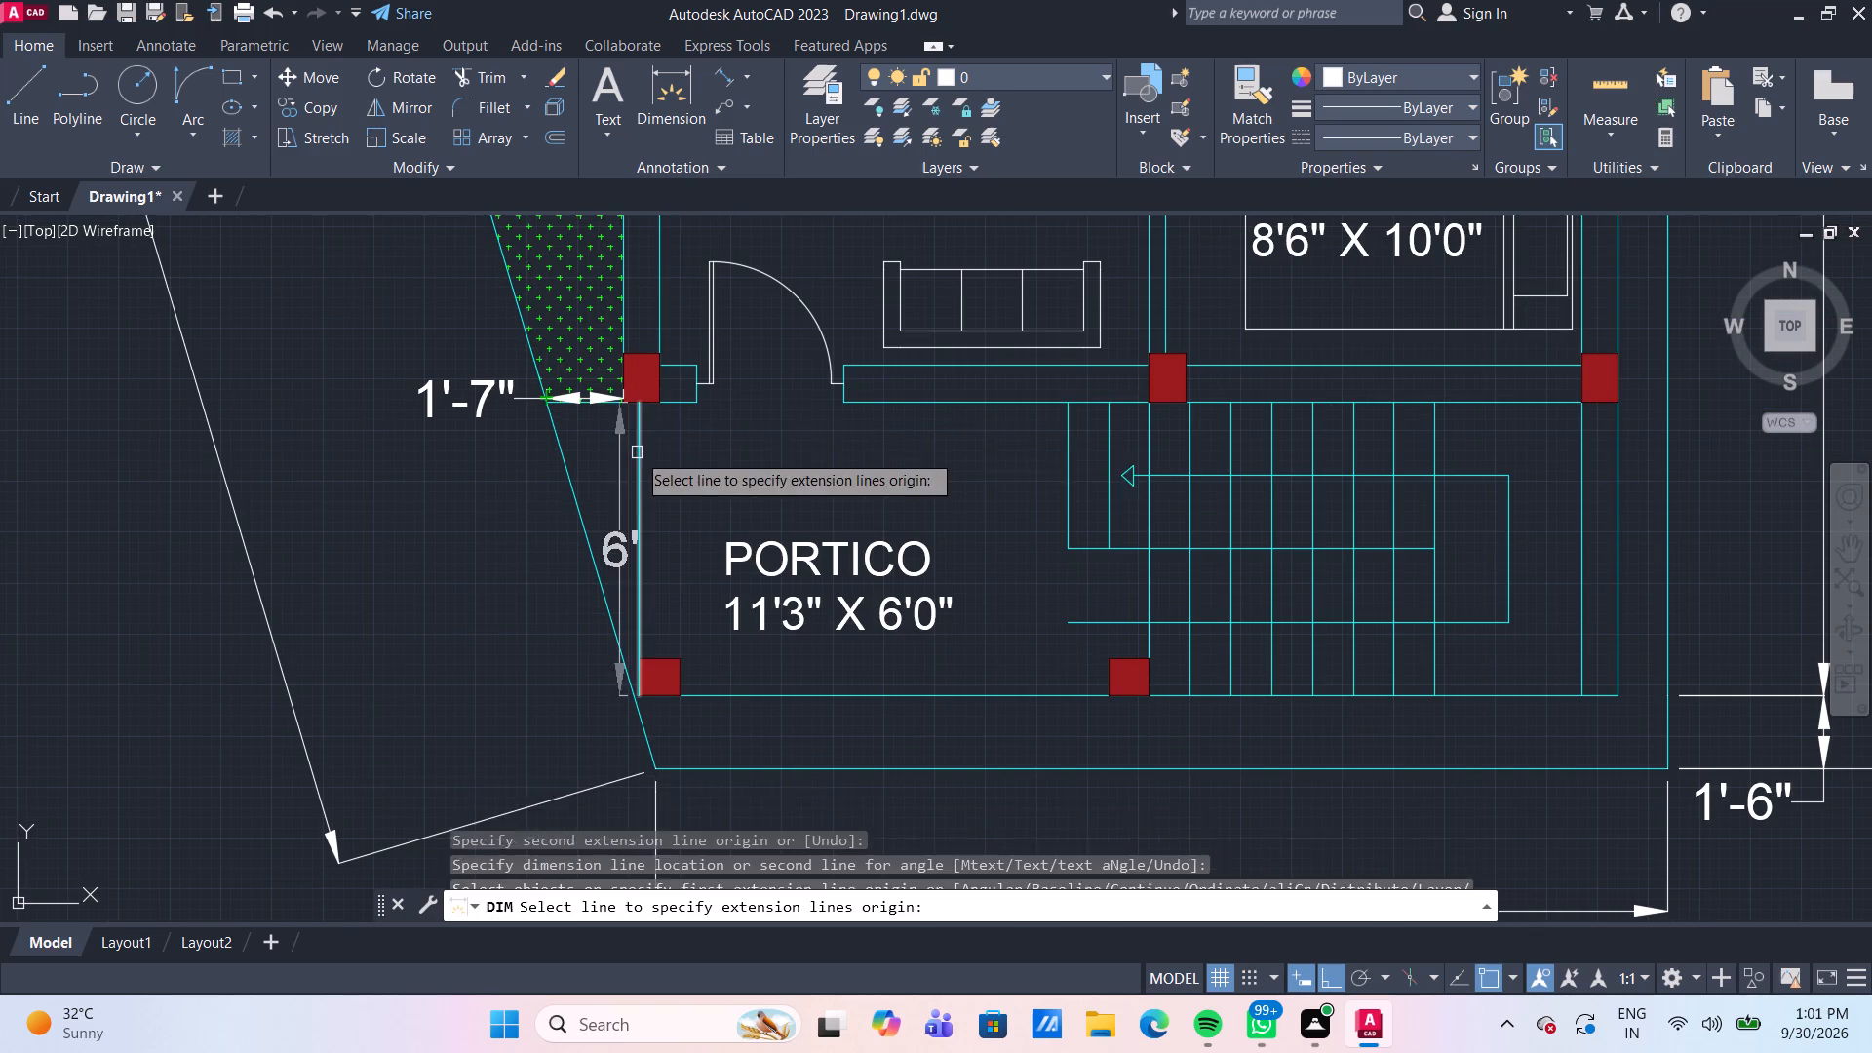
scroll(637, 448, "up", 1)
scroll(870, 430, "down", 1)
scroll(719, 331, "up", 2)
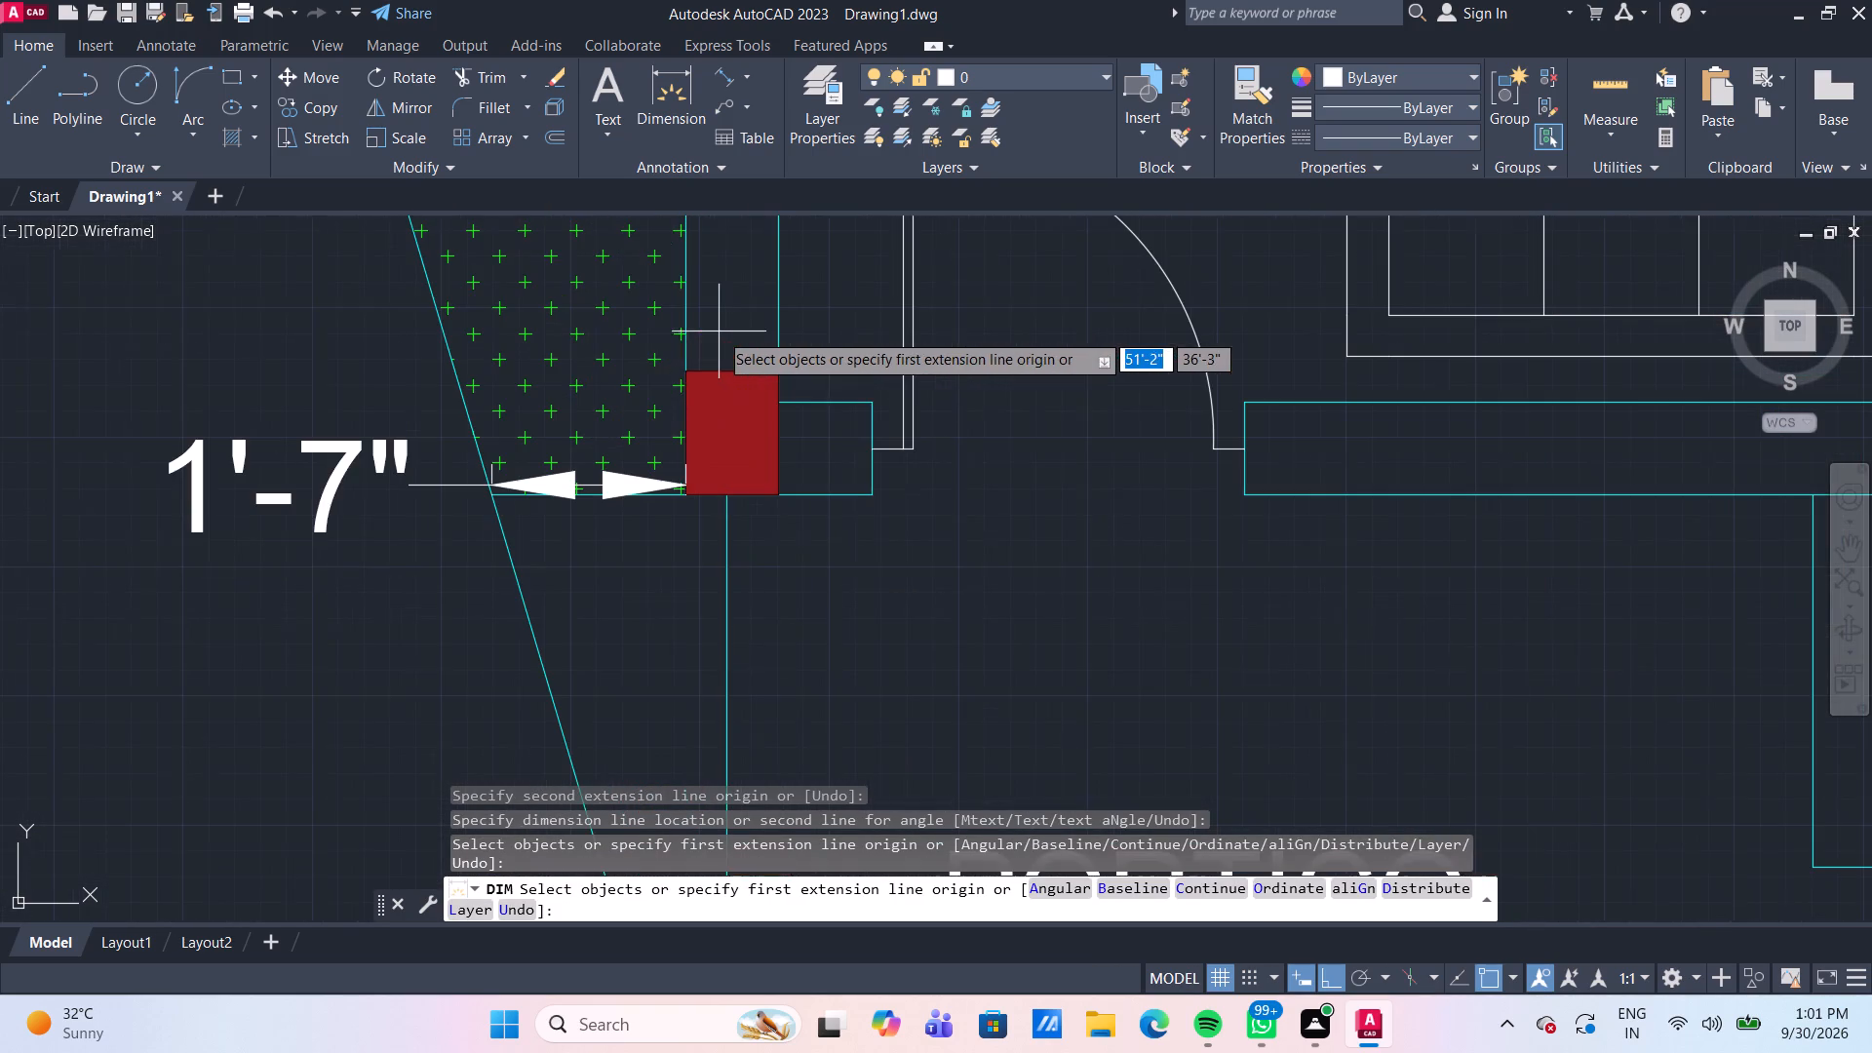
left_click(685, 370)
scroll(1133, 282, "down", 4)
middle_click_drag(1342, 291, 1327, 294)
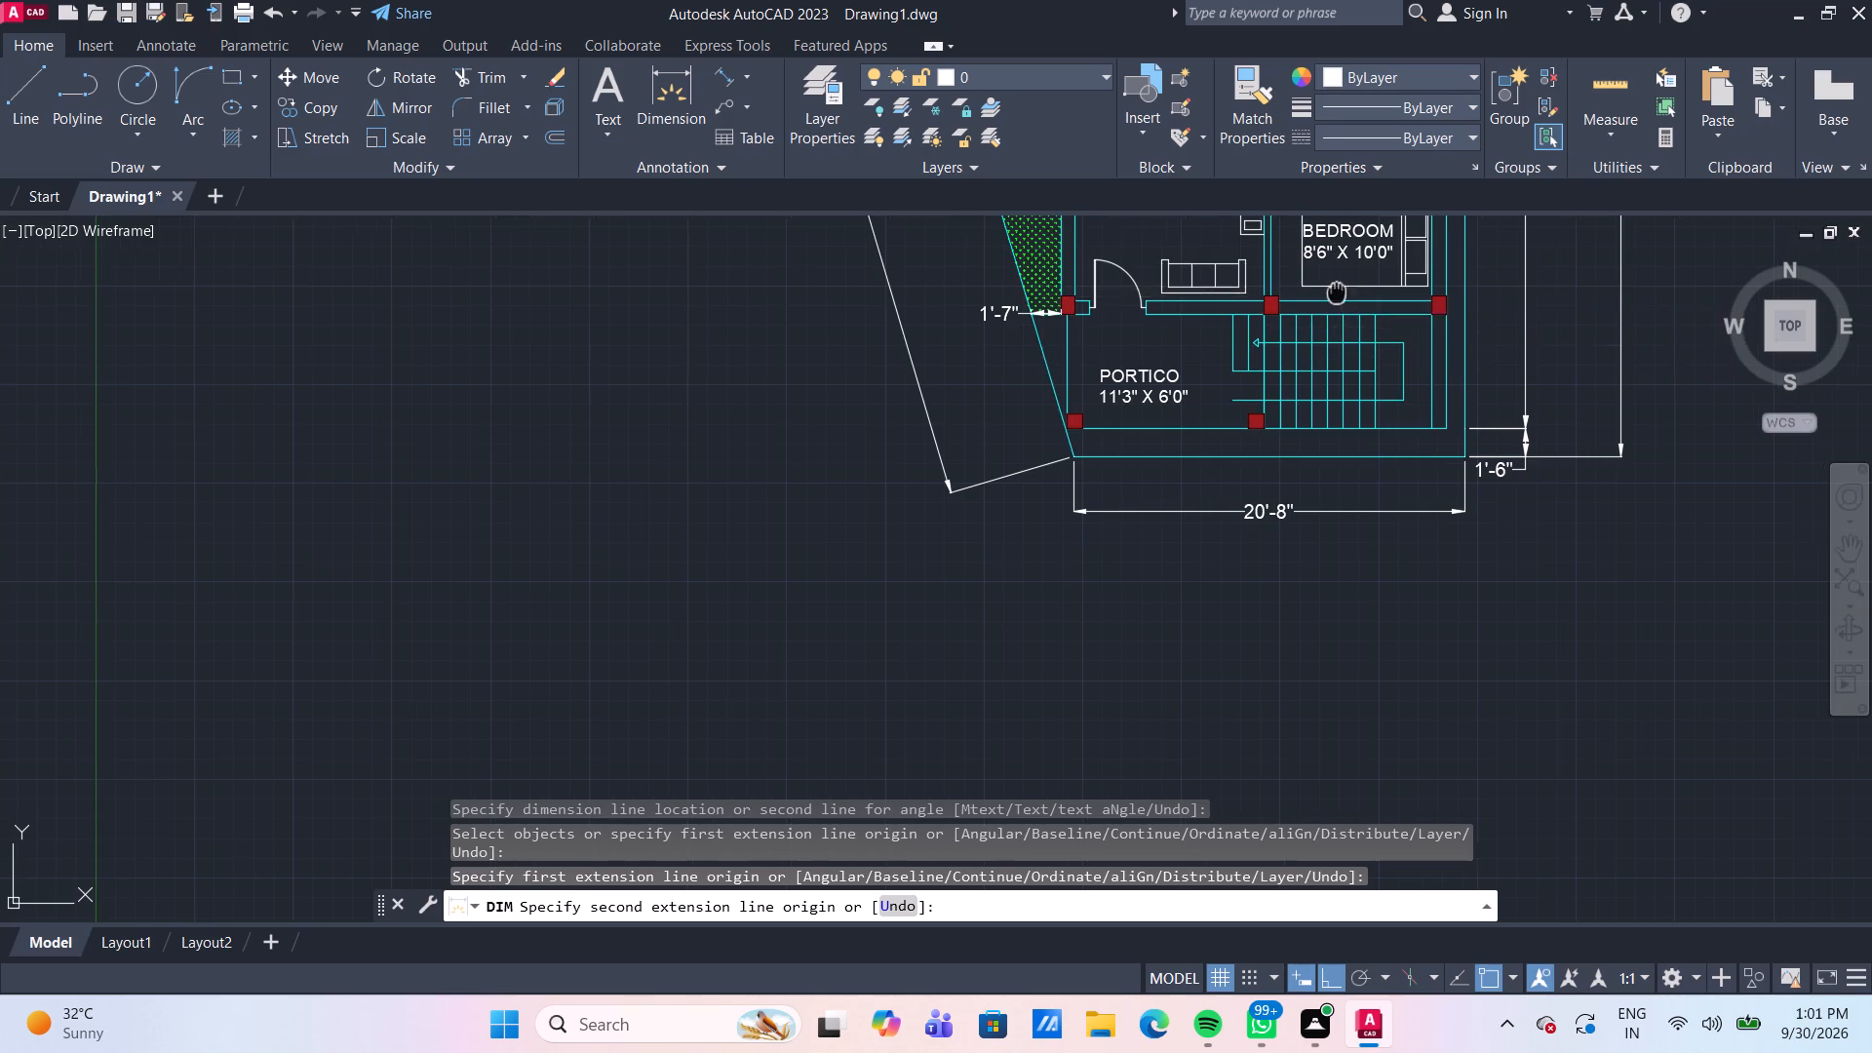
middle_click_drag(1327, 294, 994, 359)
scroll(994, 359, "up", 1)
scroll(1103, 360, "up", 2)
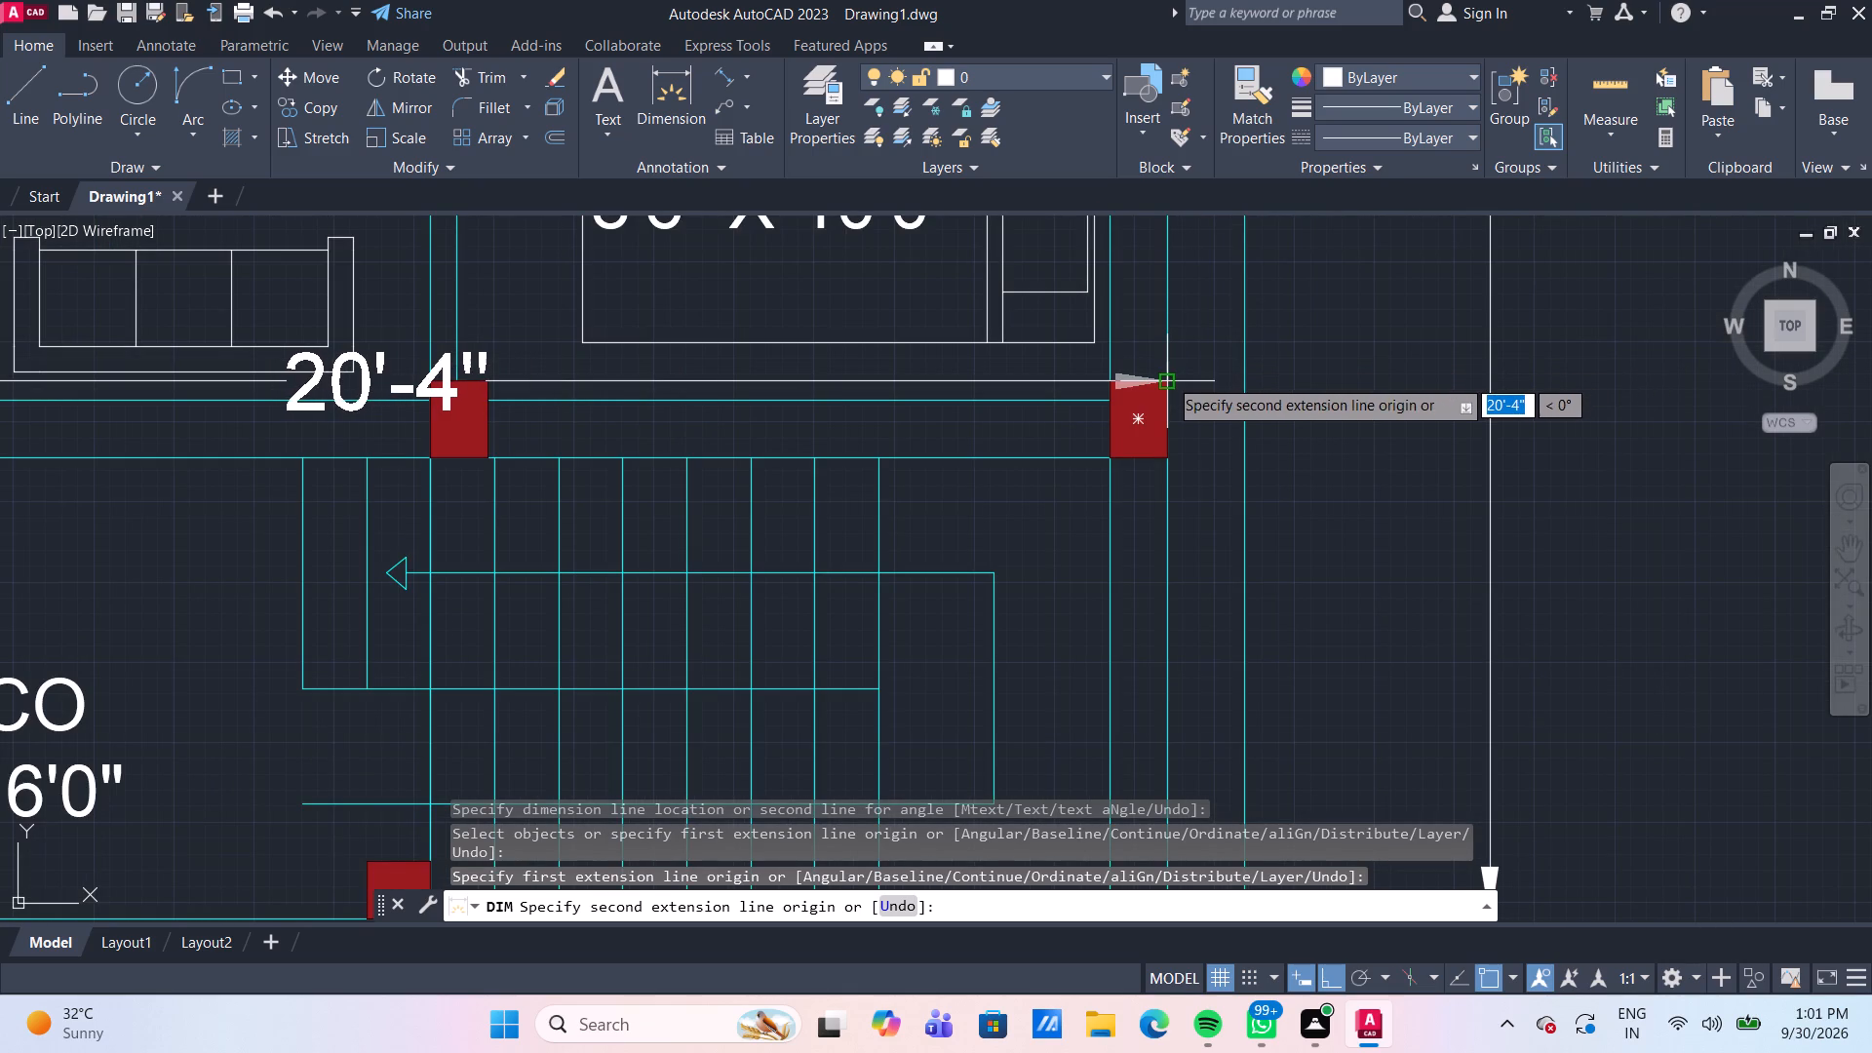
left_click(1166, 381)
scroll(1173, 294, "down", 2)
scroll(1166, 250, "up", 1)
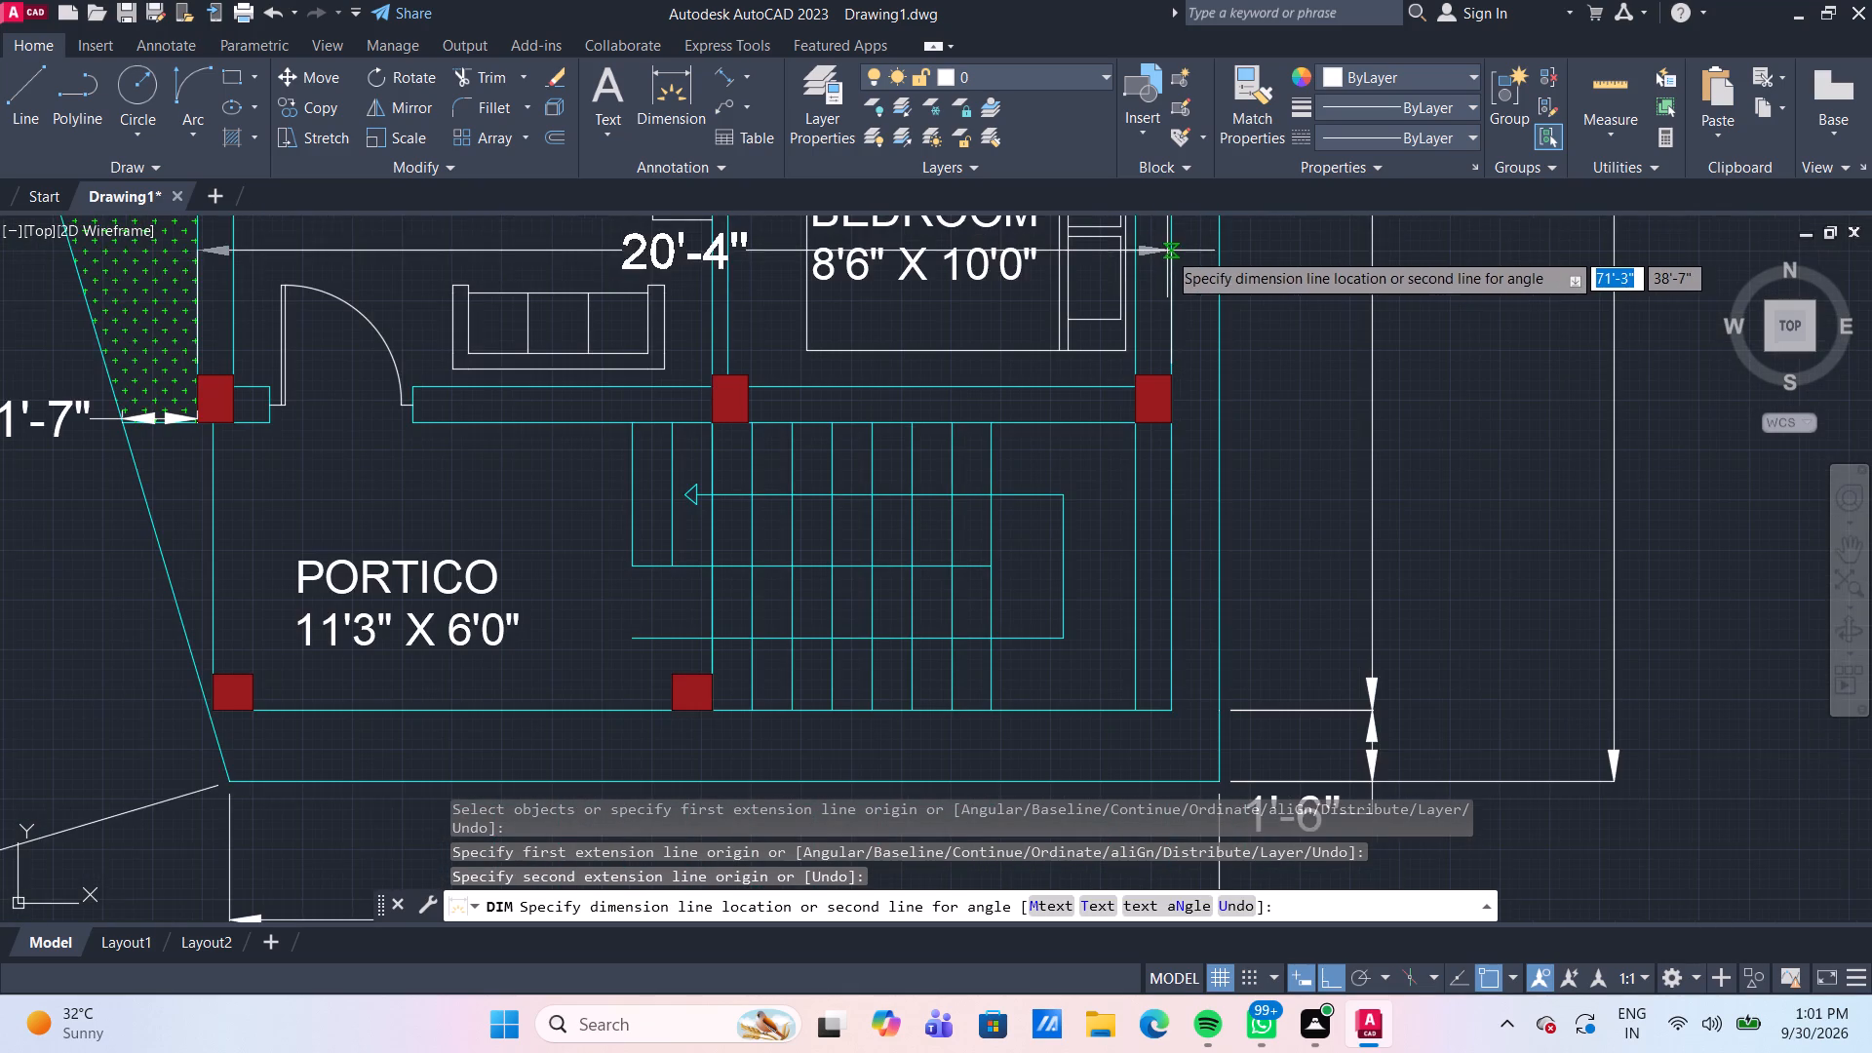
middle_click_drag(1168, 252, 1172, 304)
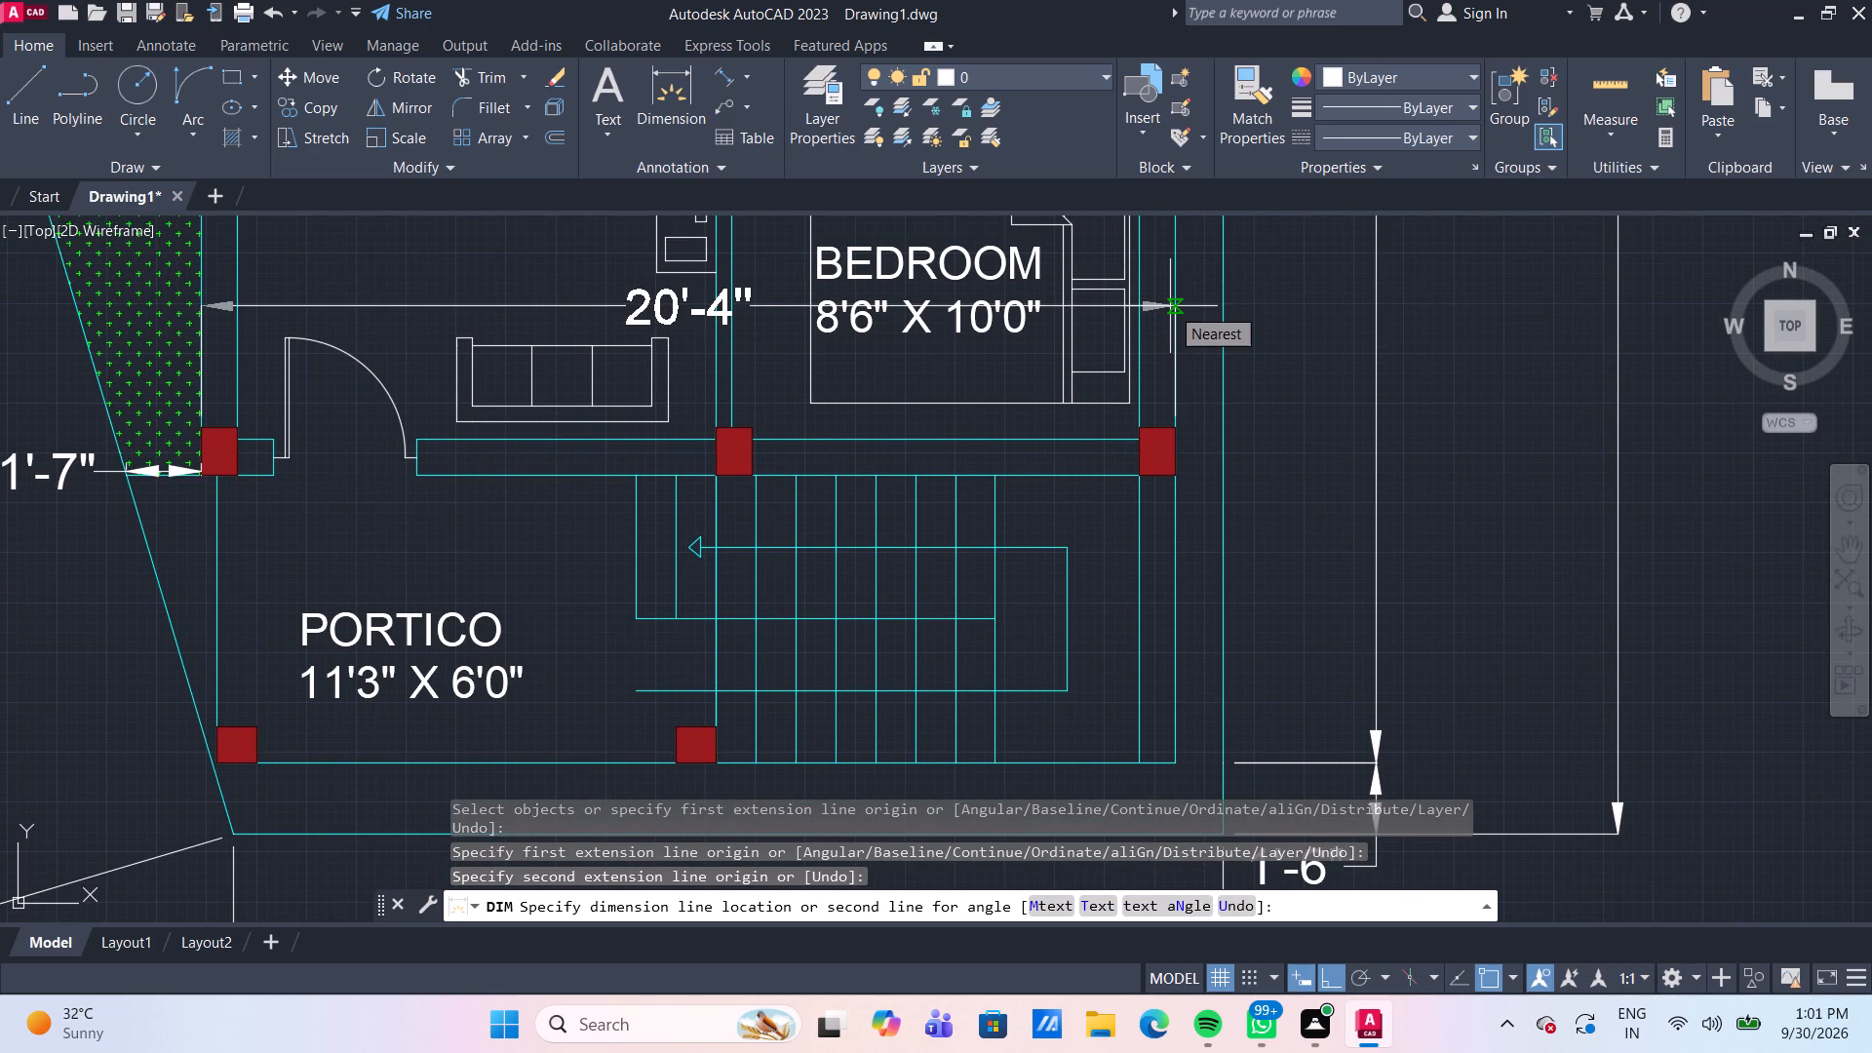
left_click(1170, 306)
key("Escape")
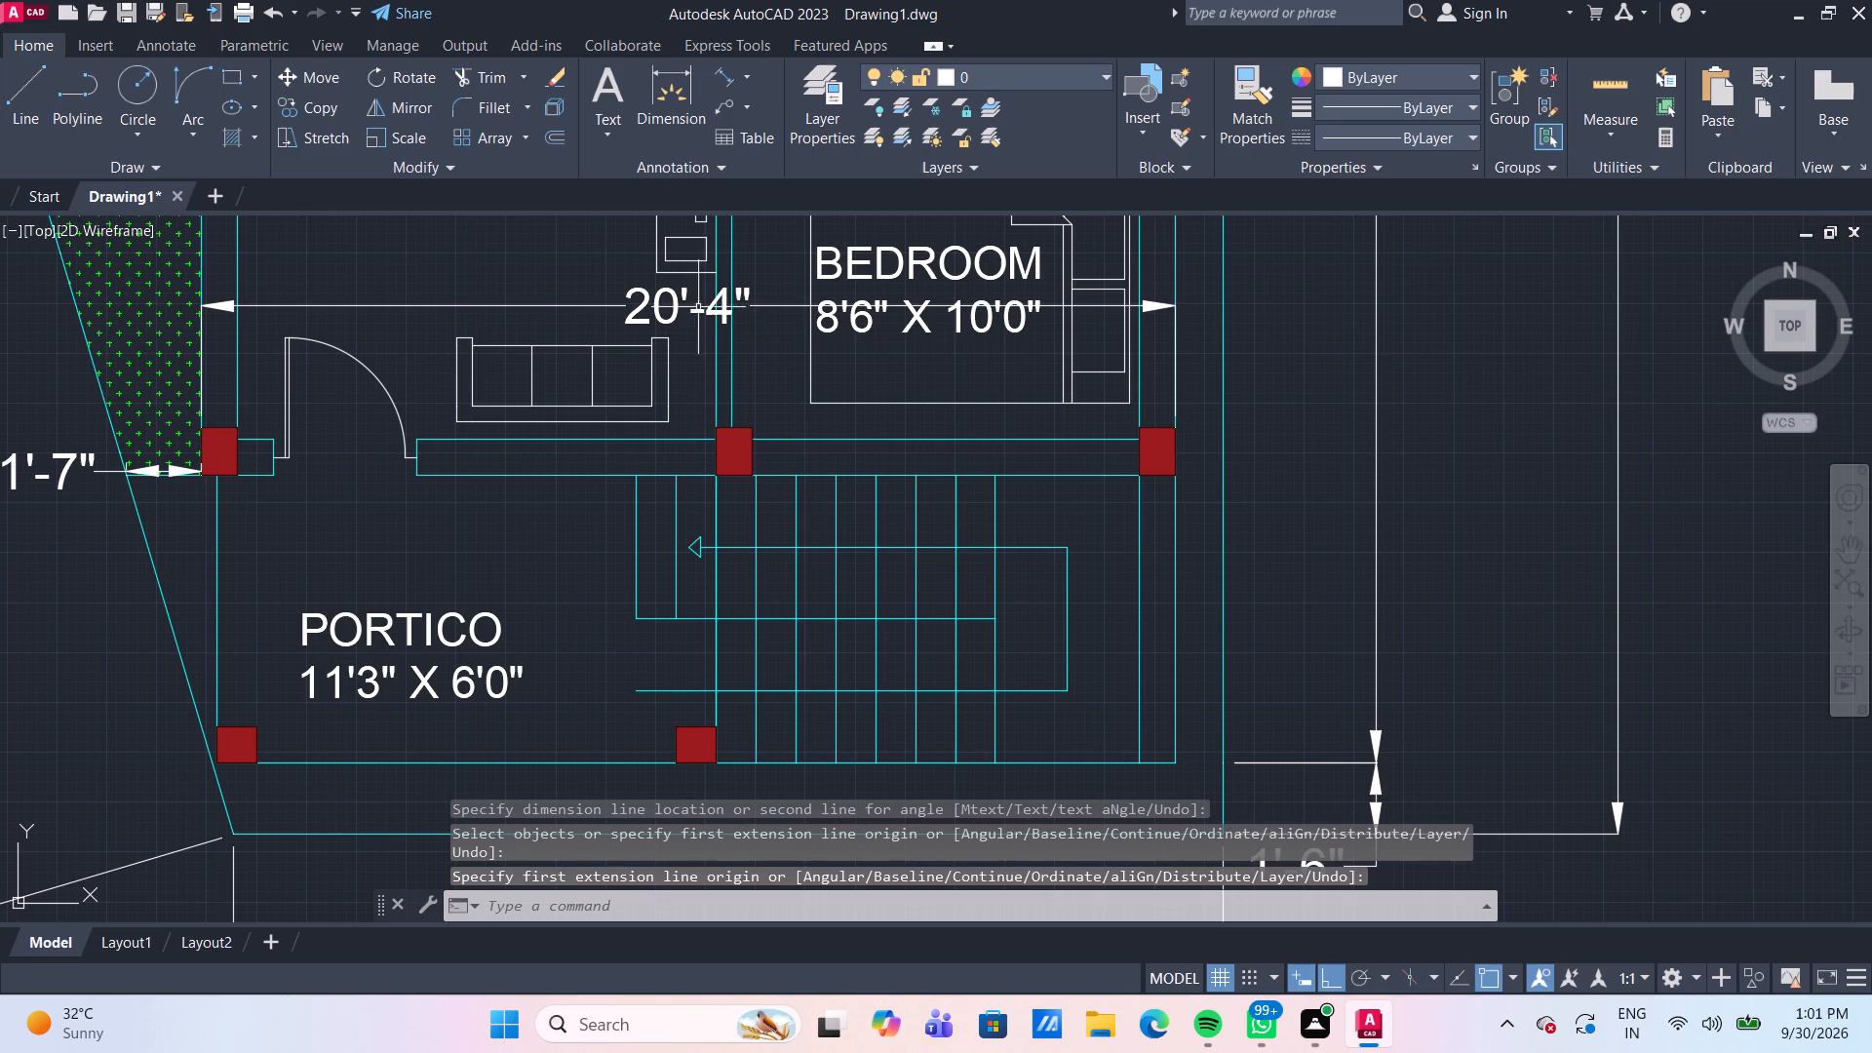
Override the text of the building-width dimension across the living hall and bedroom with 20'5".
double_click(726, 304)
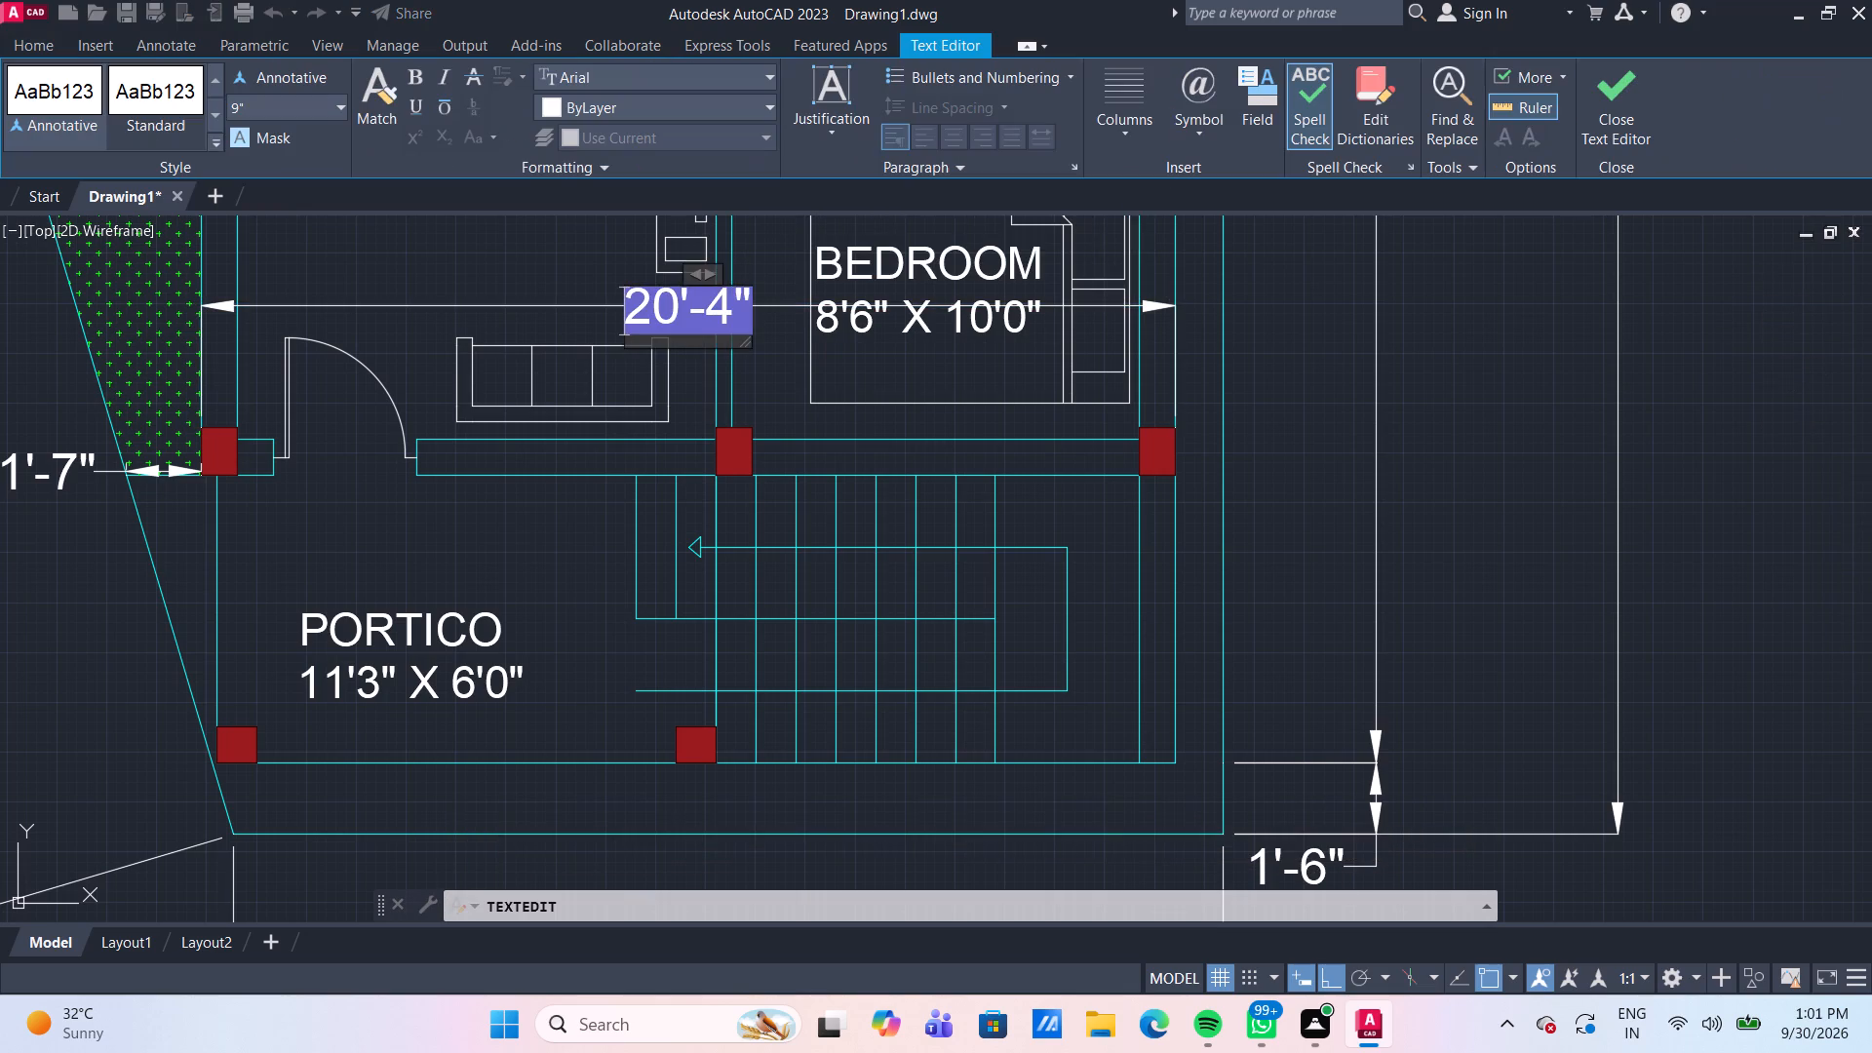
left_click(746, 313)
left_click(730, 308)
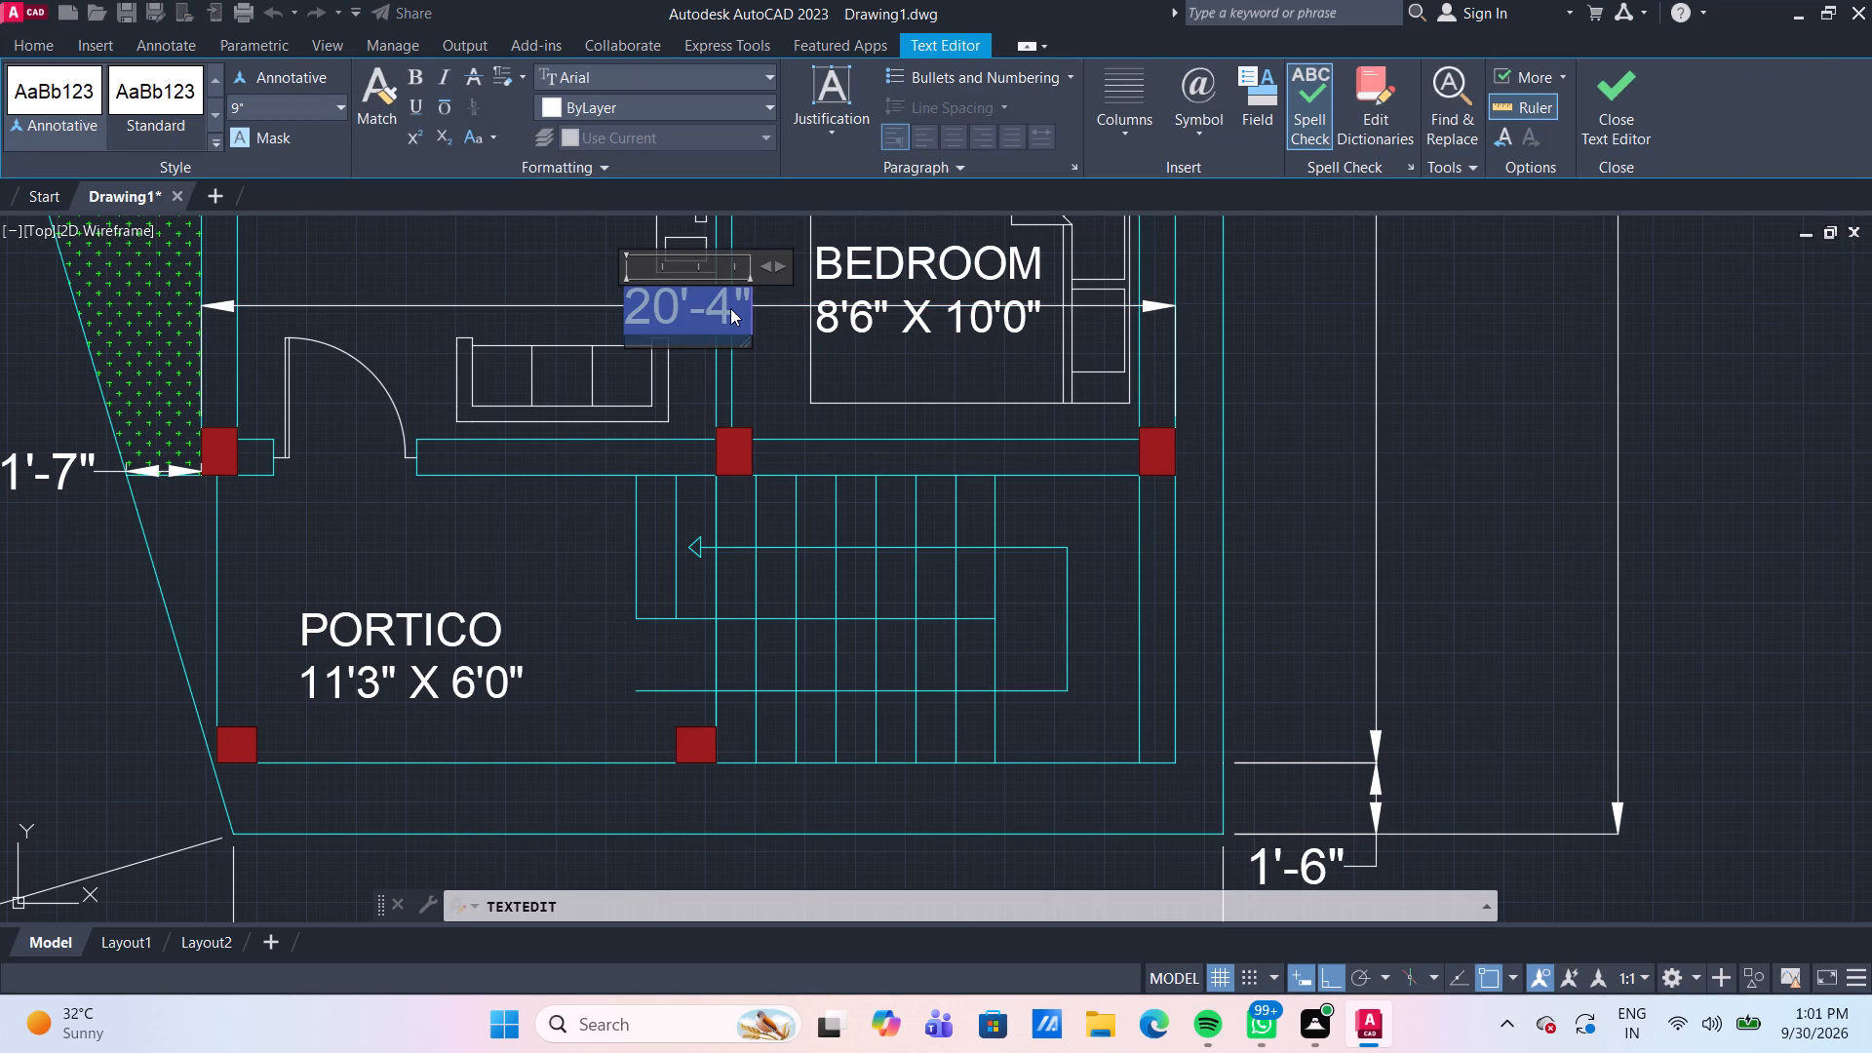
double_click(730, 308)
key("Escape")
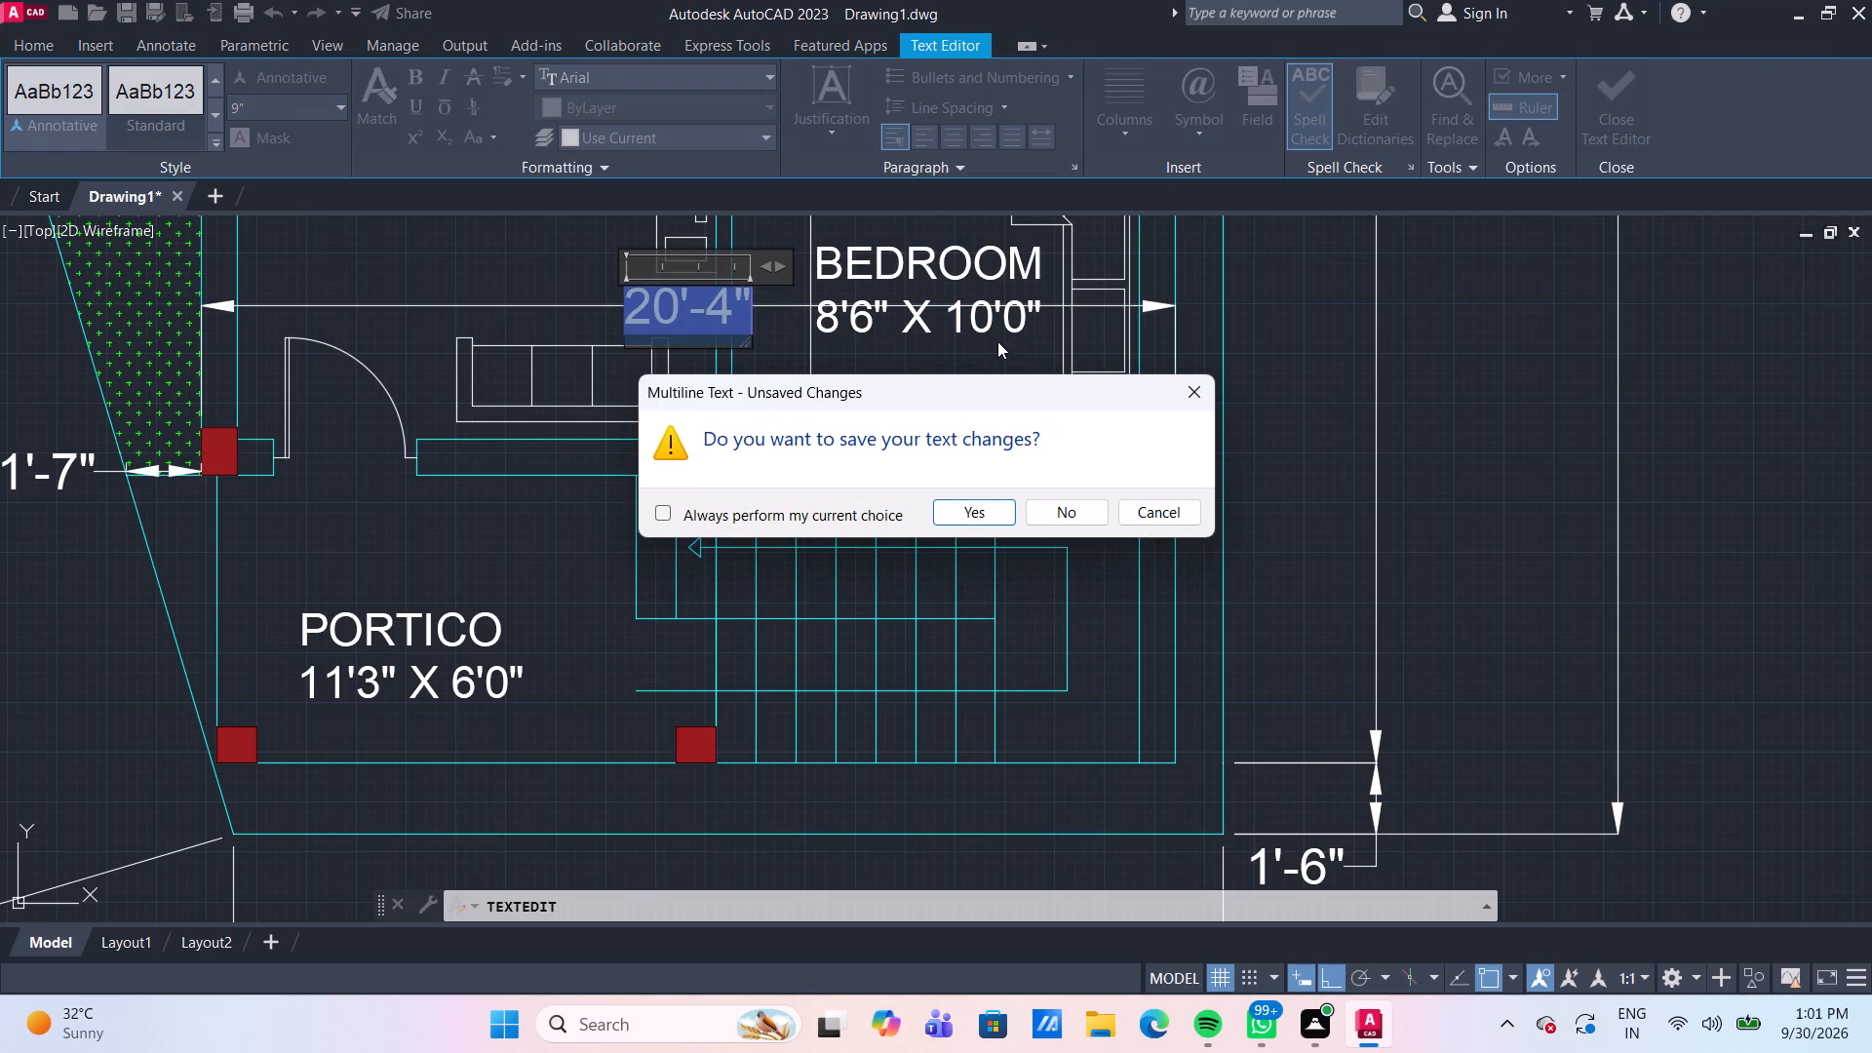
left_click(1203, 389)
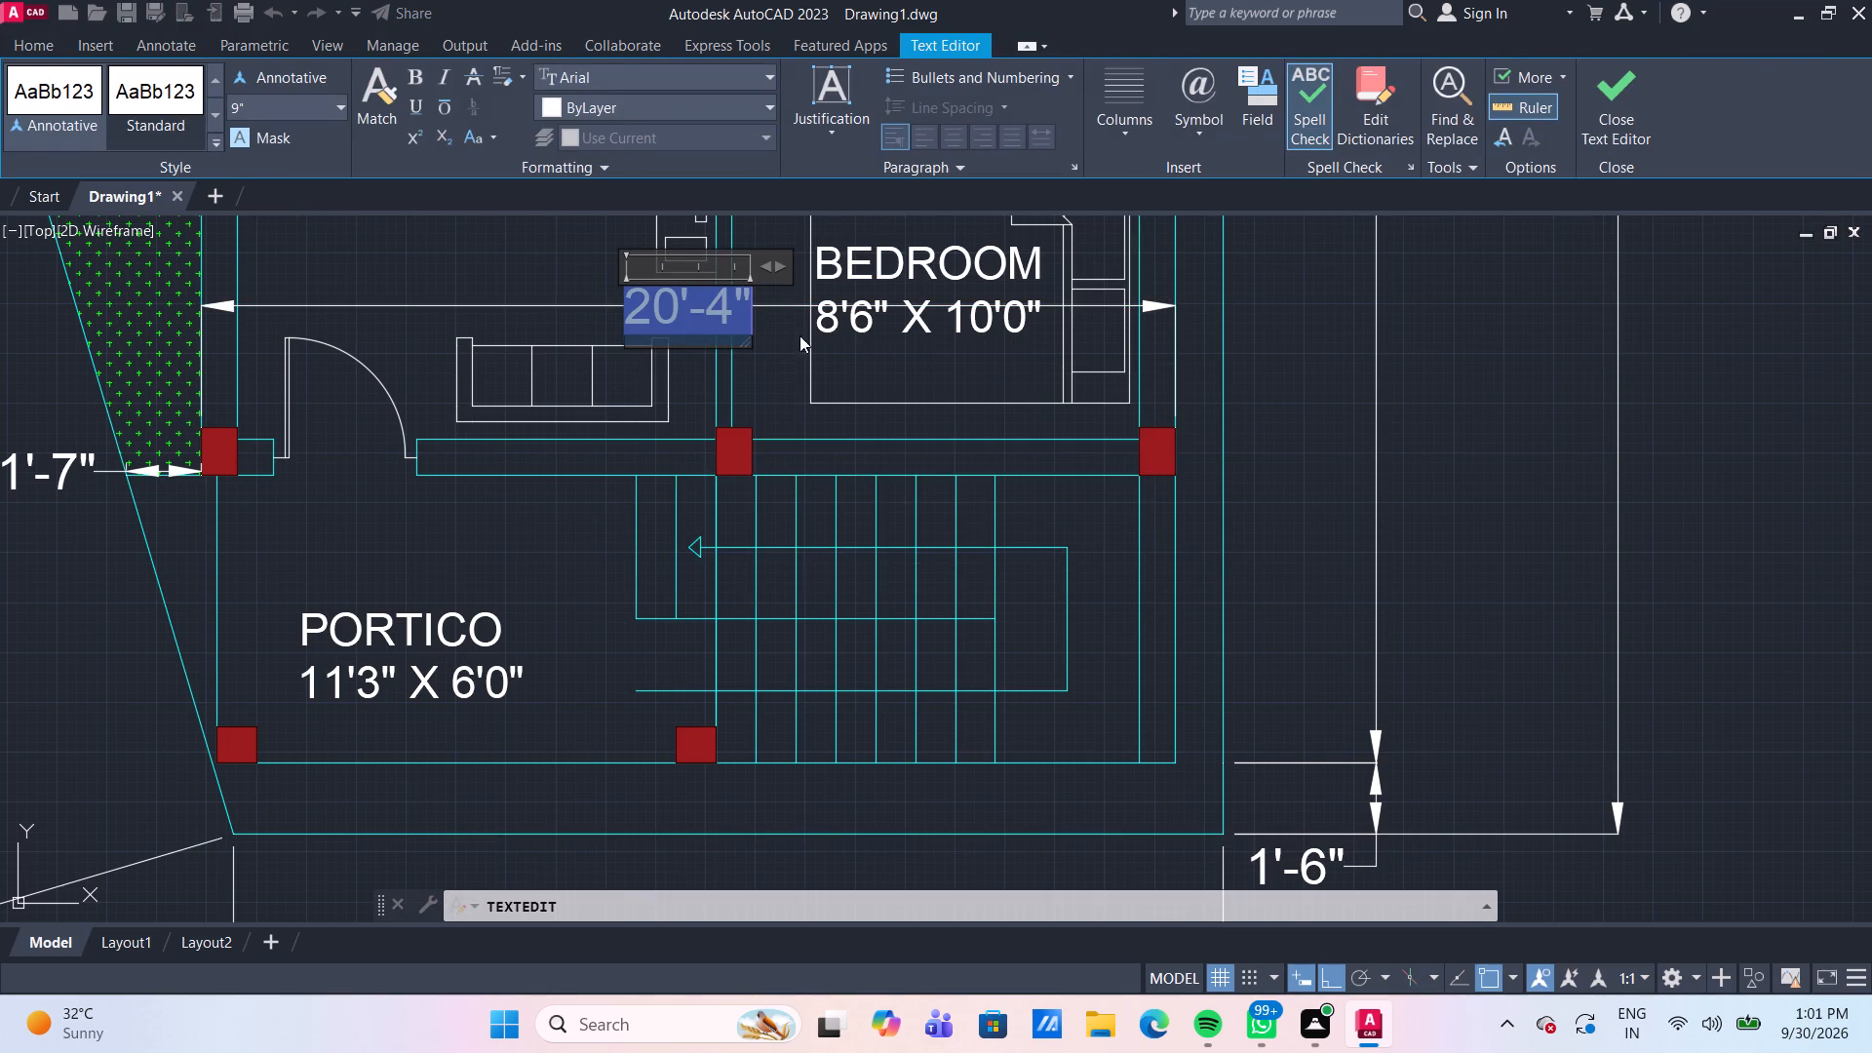
key("Escape")
left_click(1192, 394)
type("20")
type("'5\"")
key("Return")
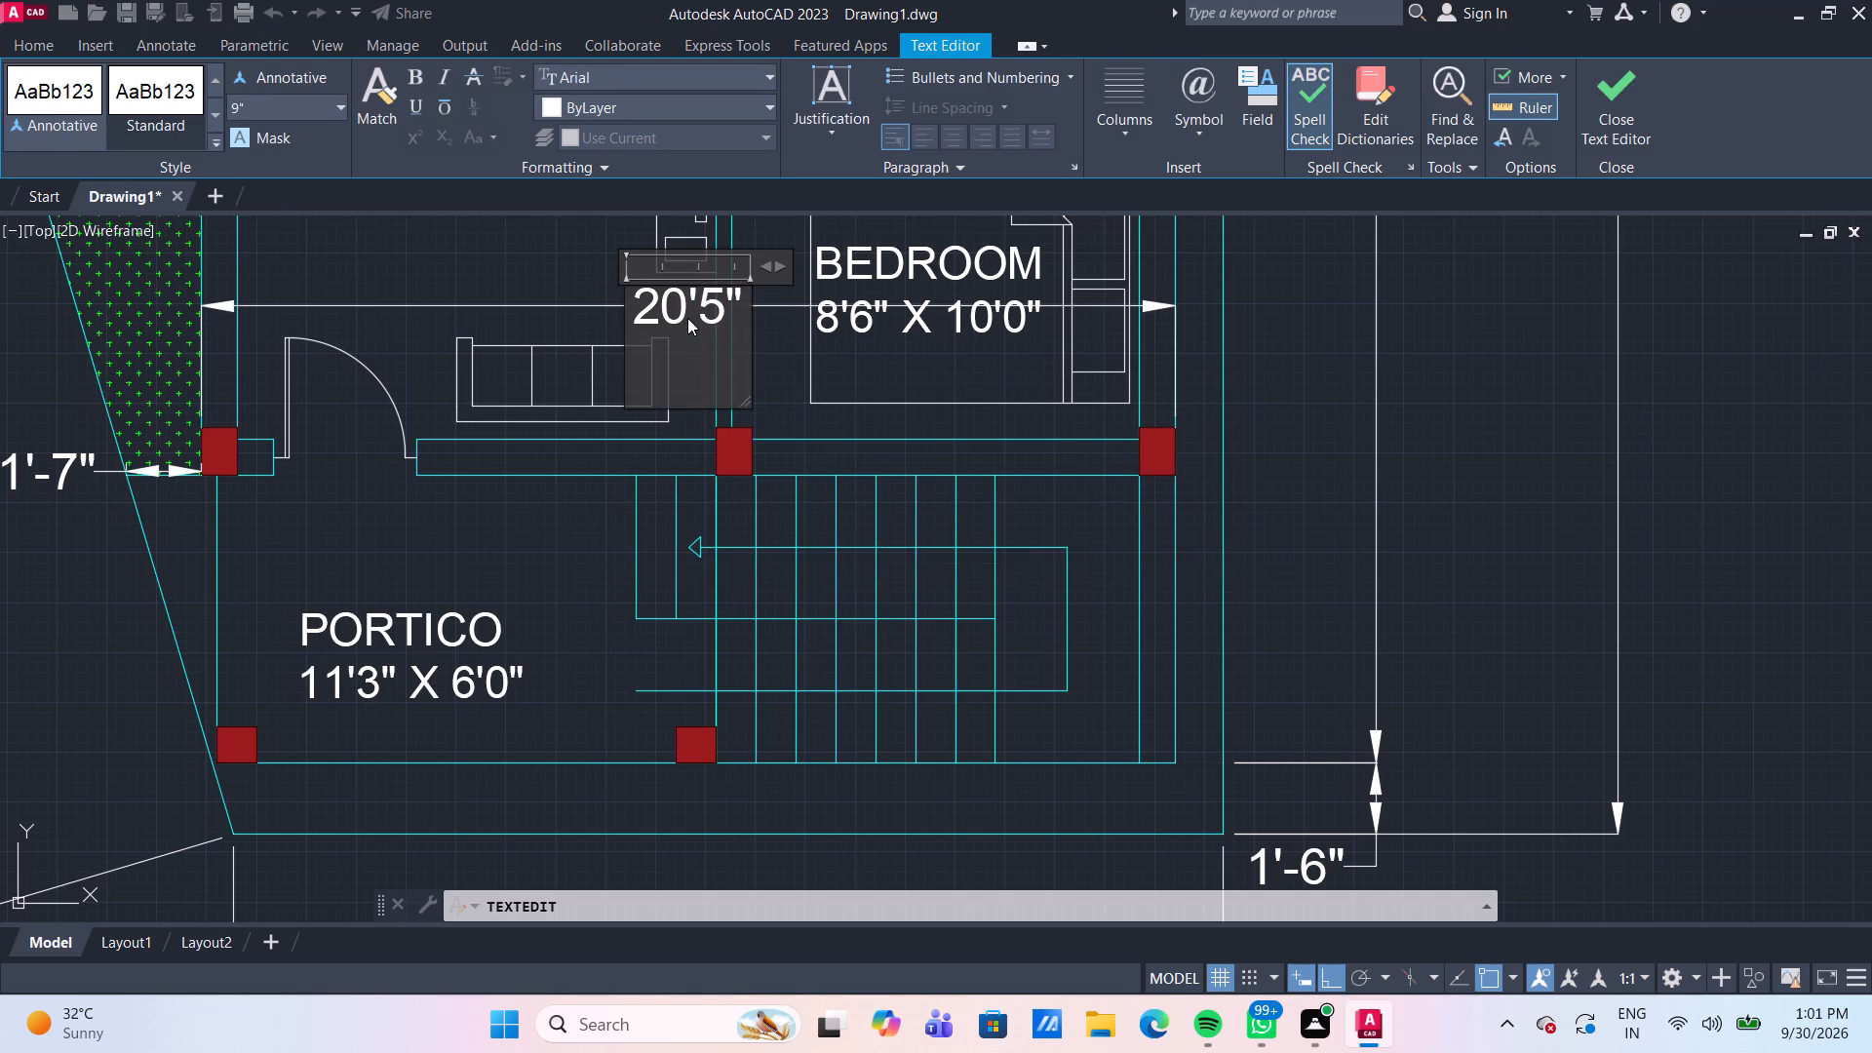
key("BackSpace")
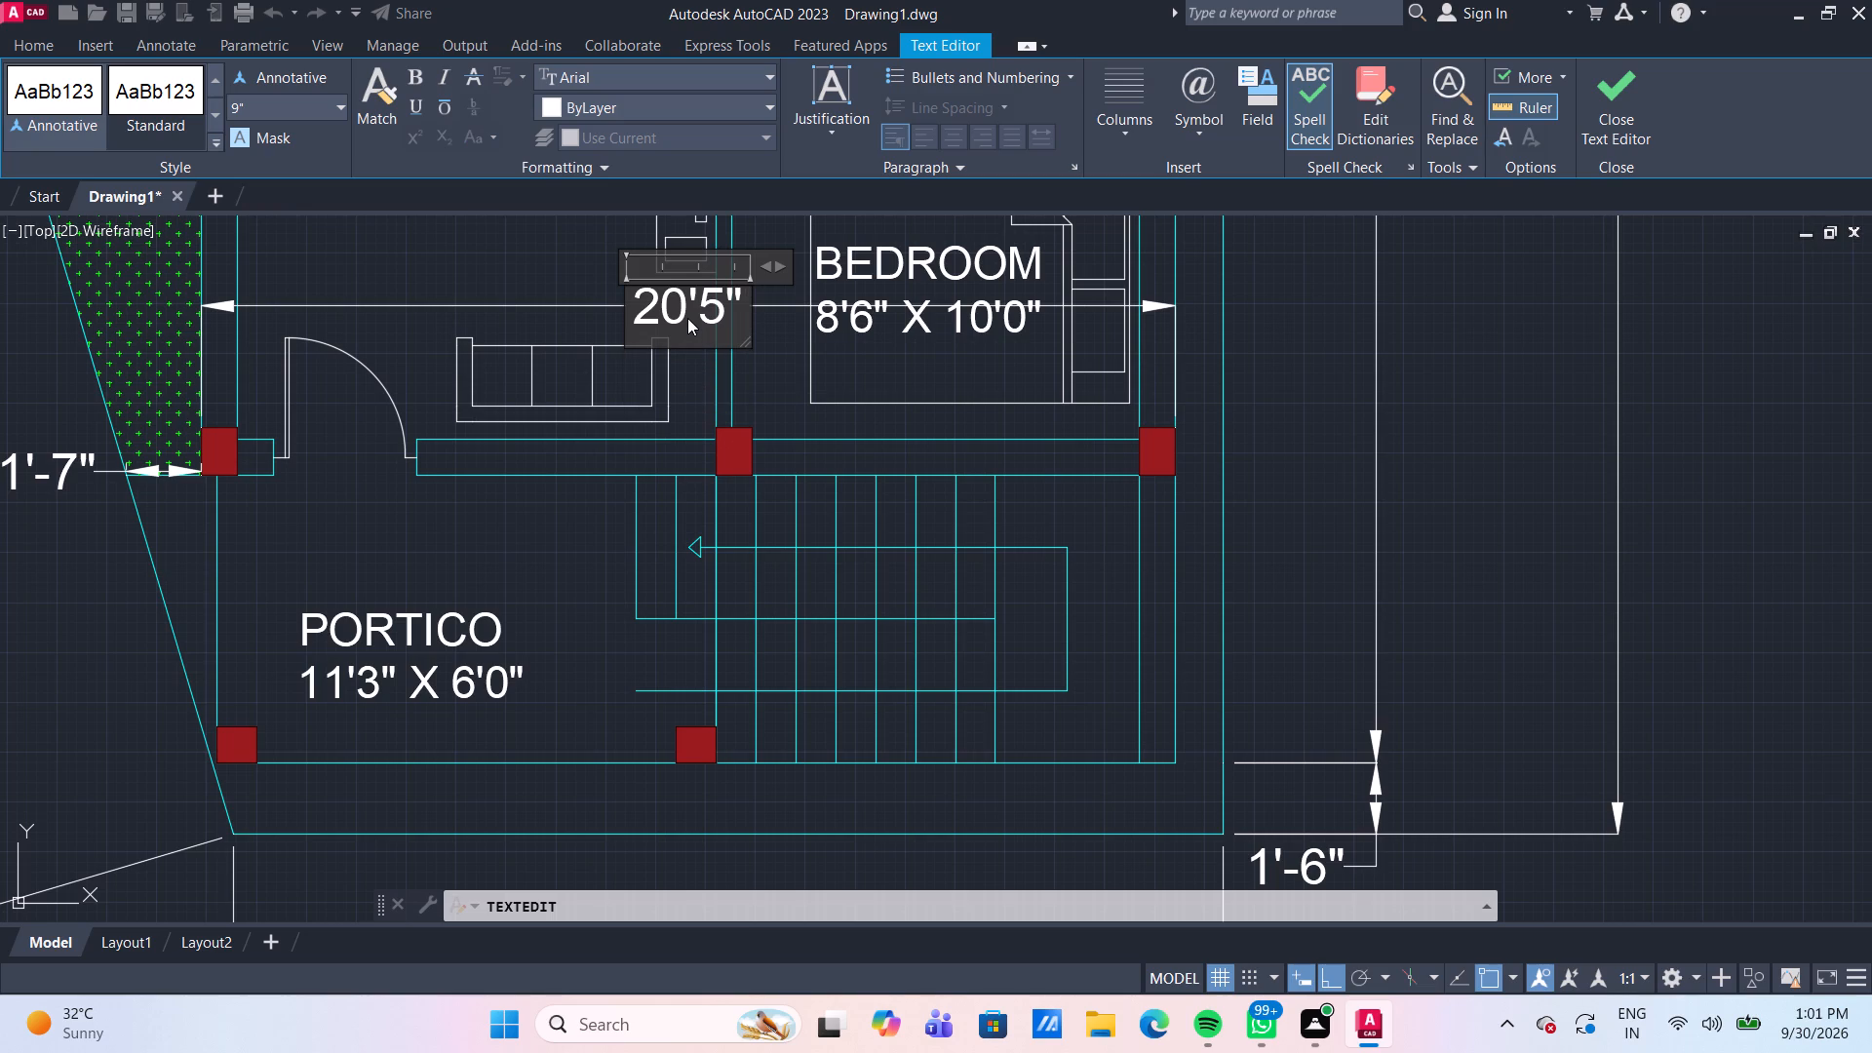
left_click(566, 230)
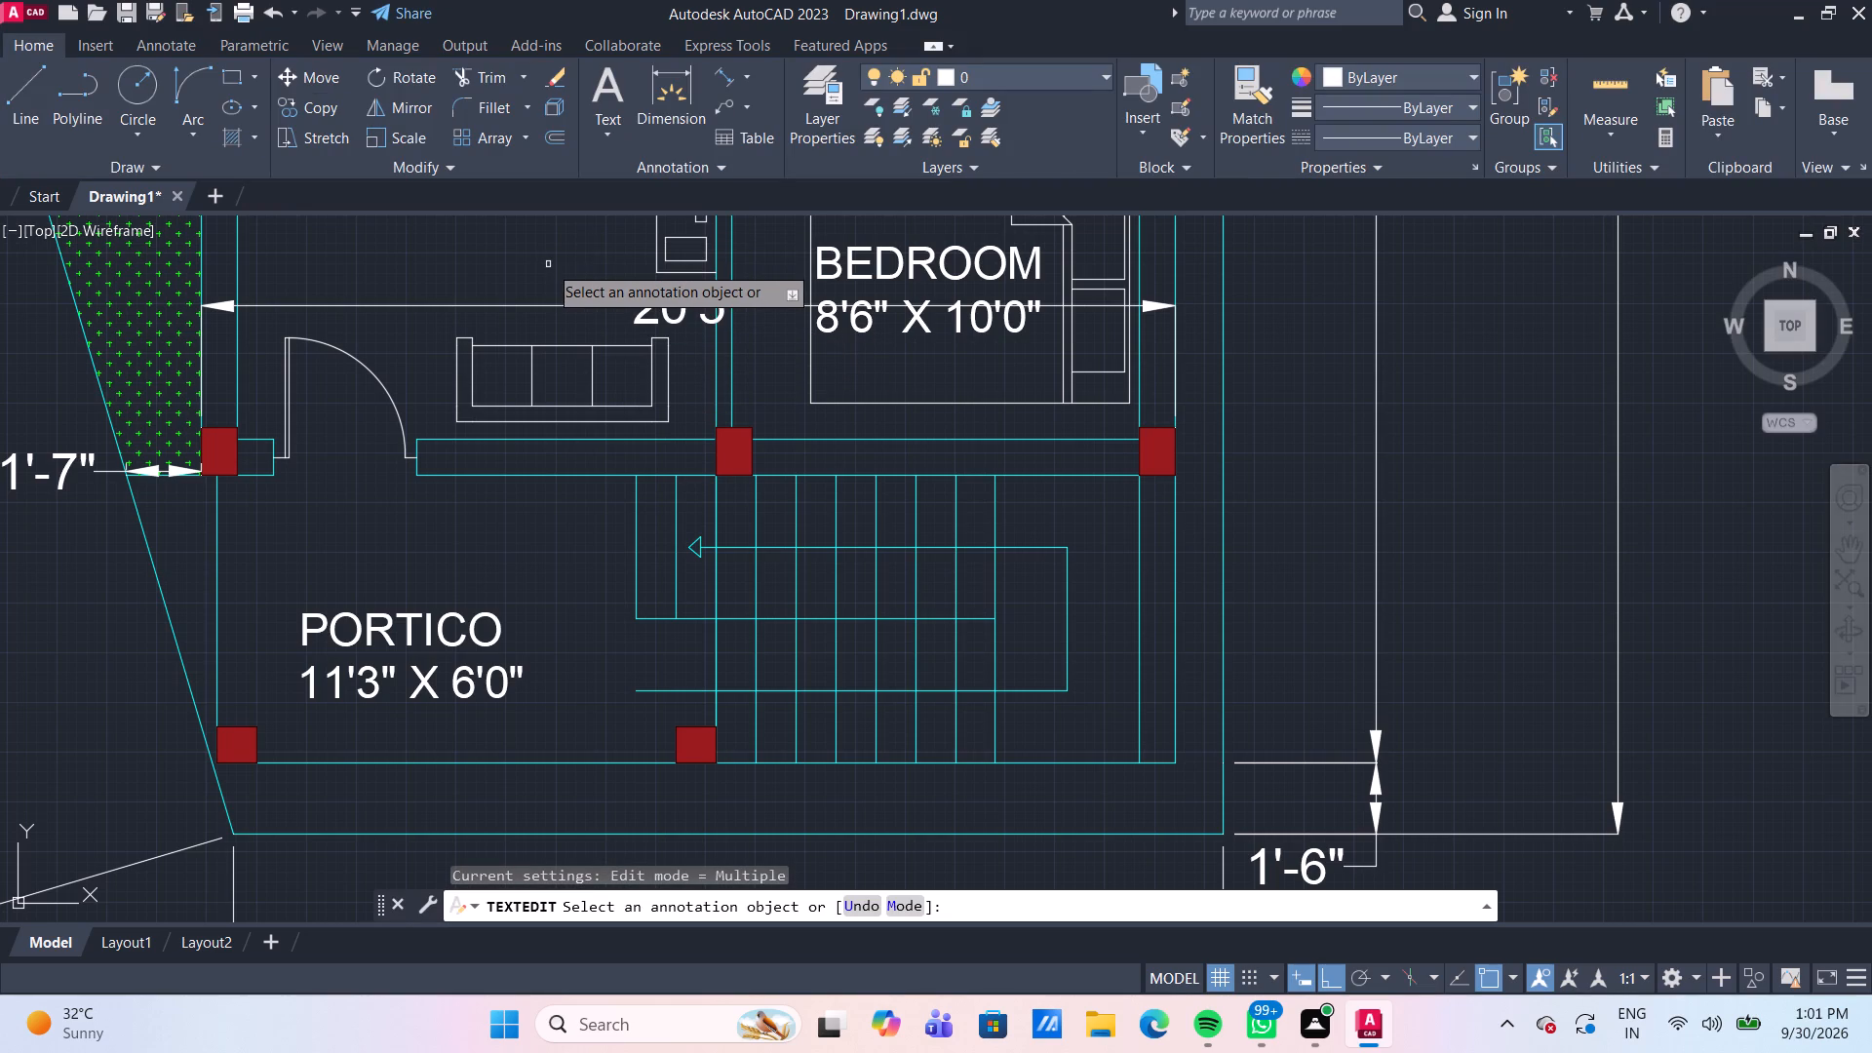
key("Escape")
Change the colour of the staircase's direction line and its arrowhead to index colour 253.
scroll(548, 264, "down", 1)
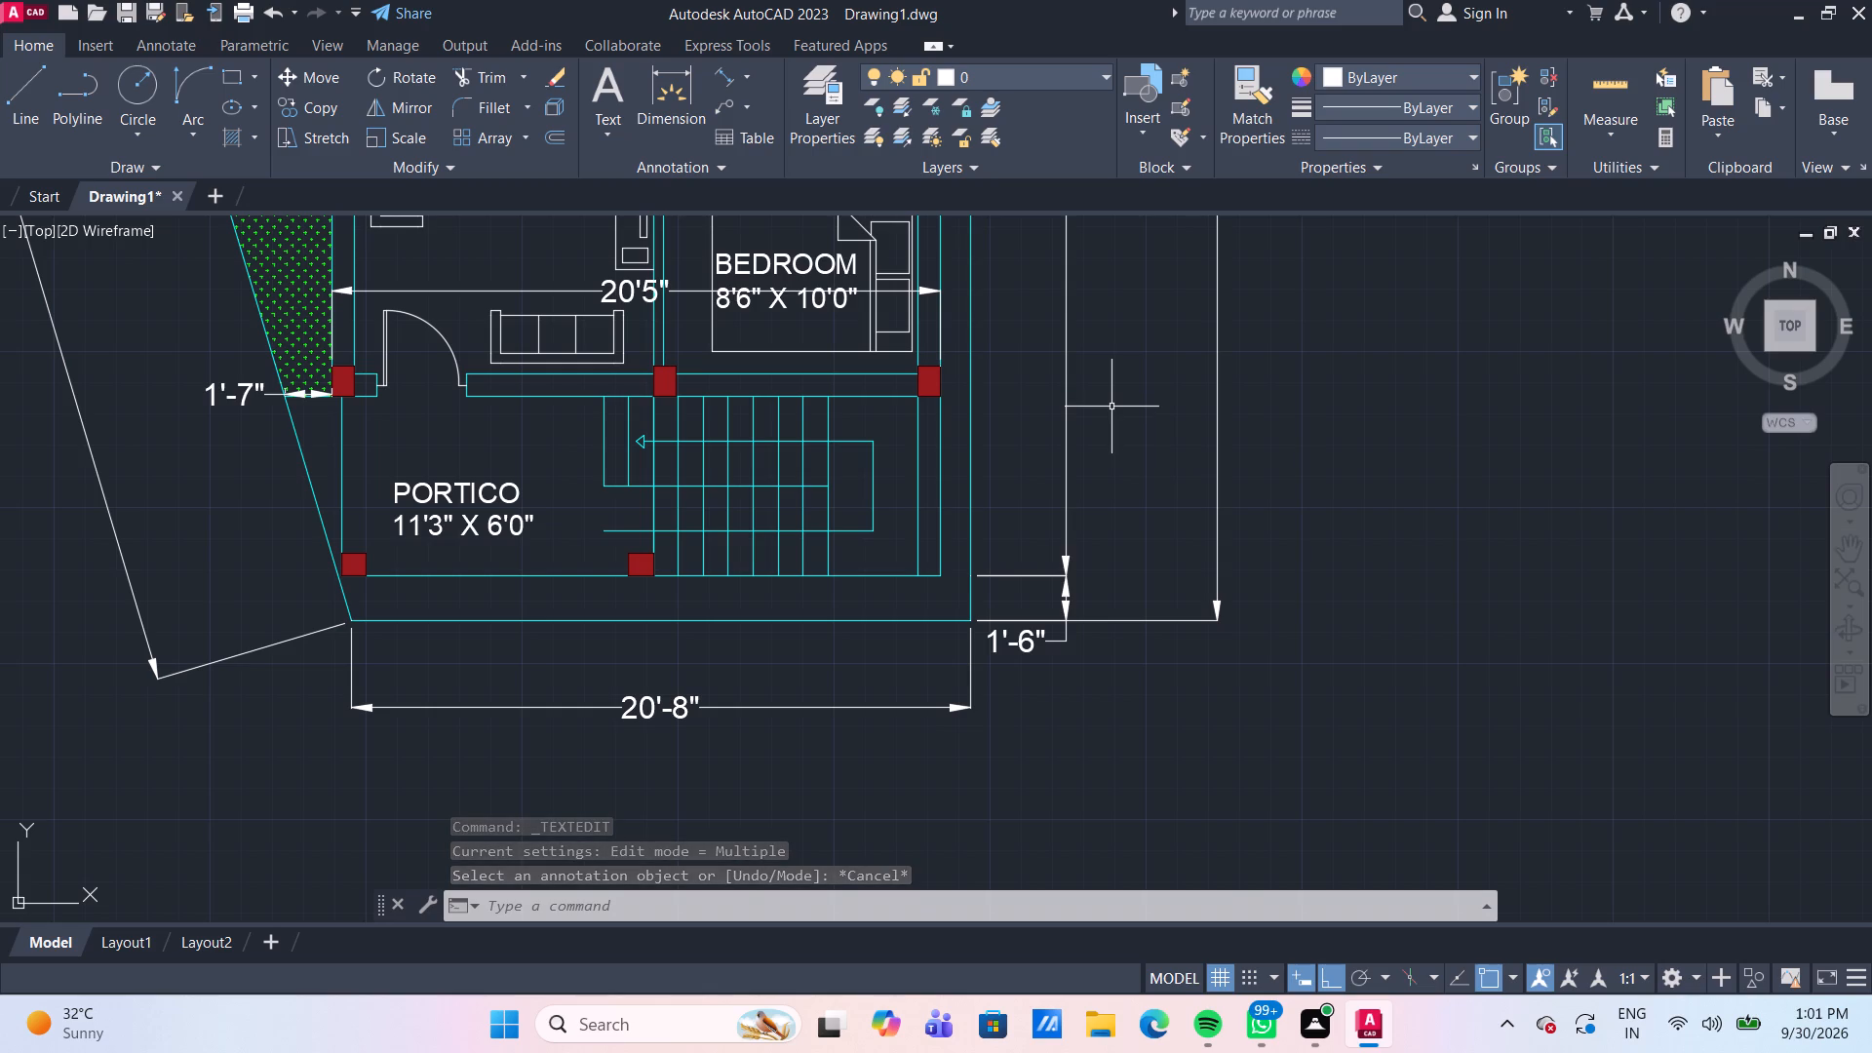
scroll(1111, 409, "down", 2)
middle_click_drag(1264, 420, 1305, 491)
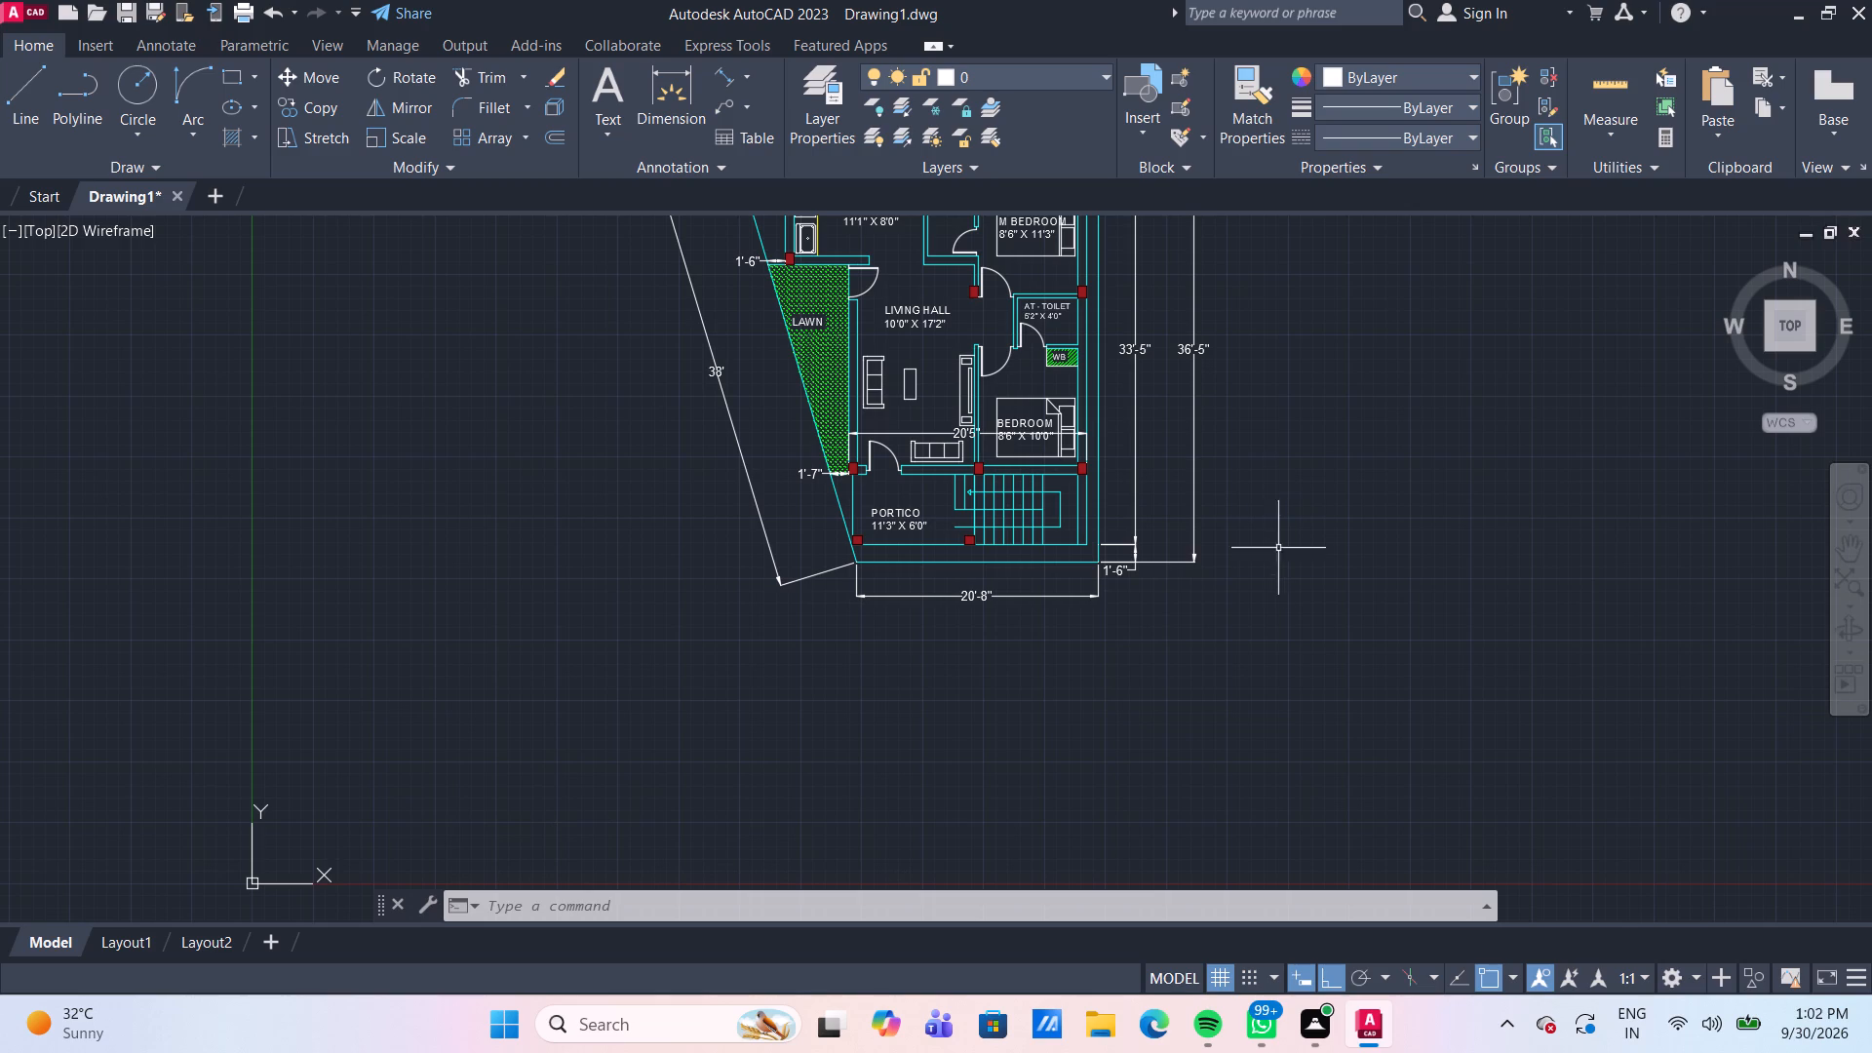
scroll(1133, 452, "up", 2)
scroll(975, 590, "up", 1)
middle_click_drag(967, 573, 979, 509)
left_click_drag(937, 624, 932, 583)
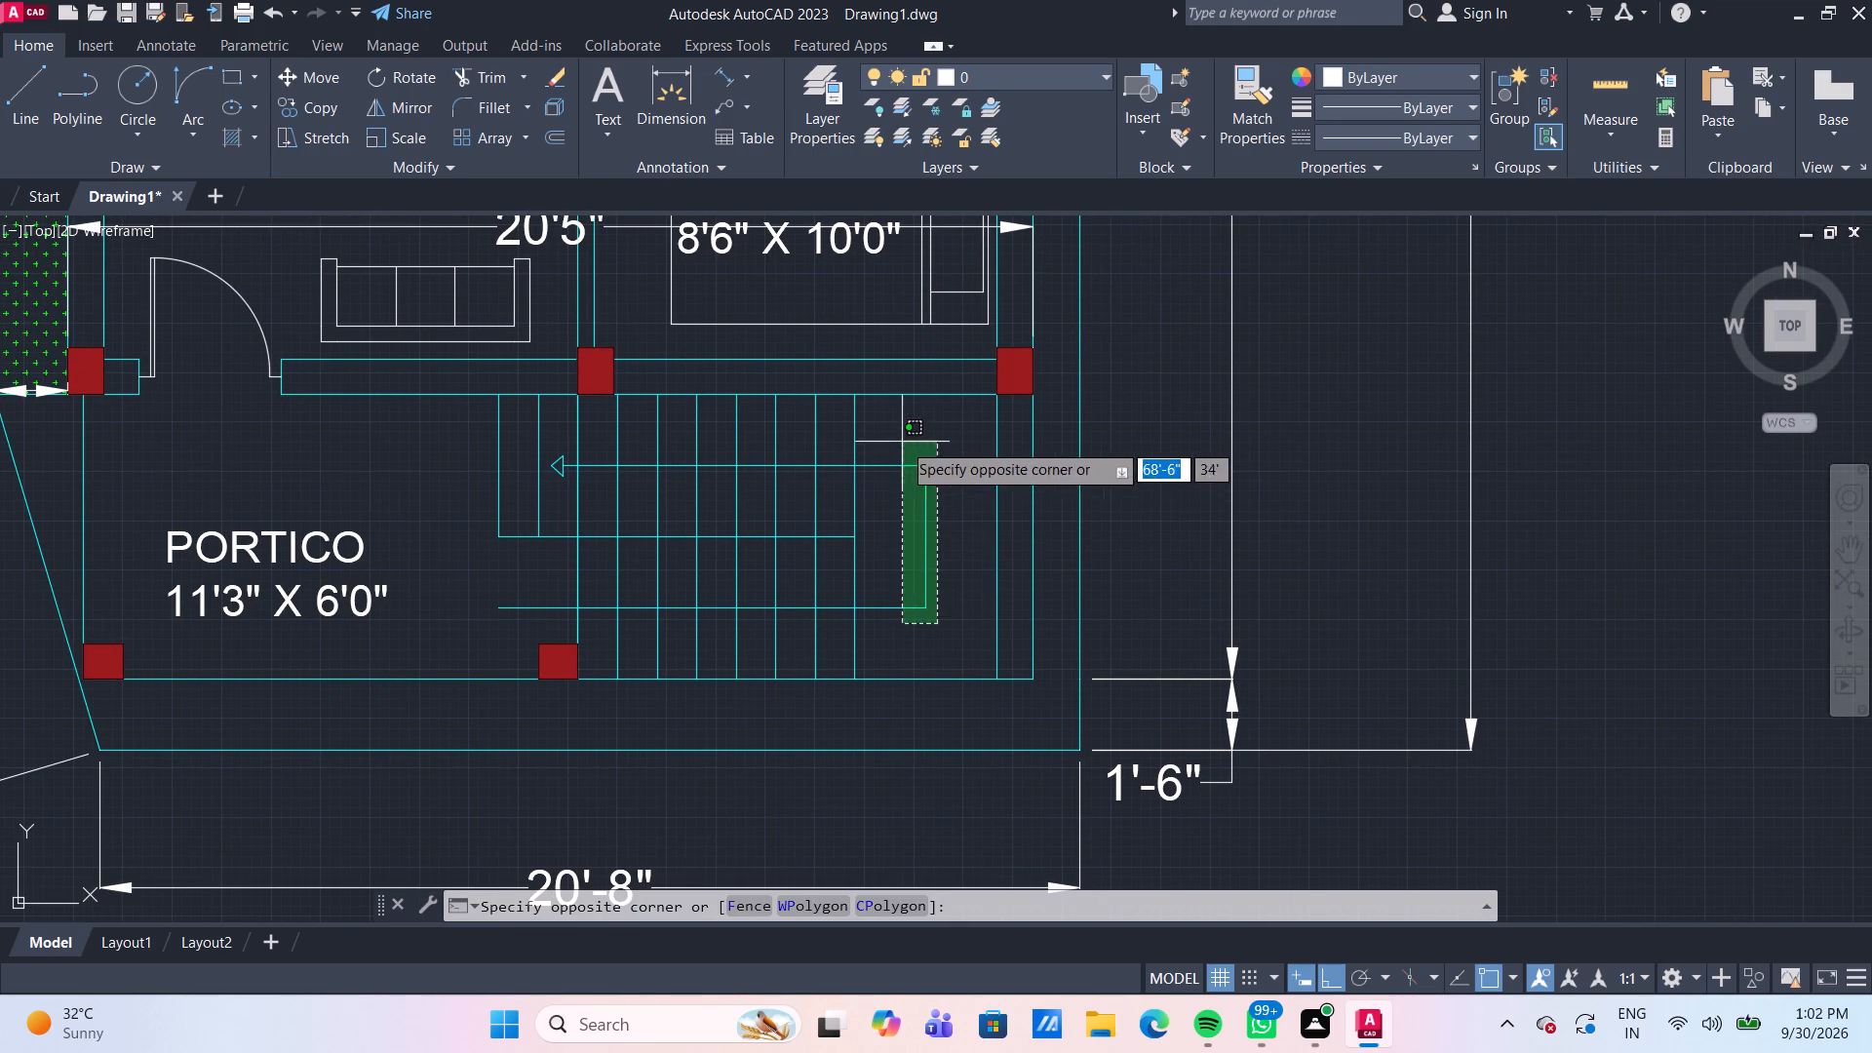
left_click(902, 442)
scroll(510, 493, "up", 3)
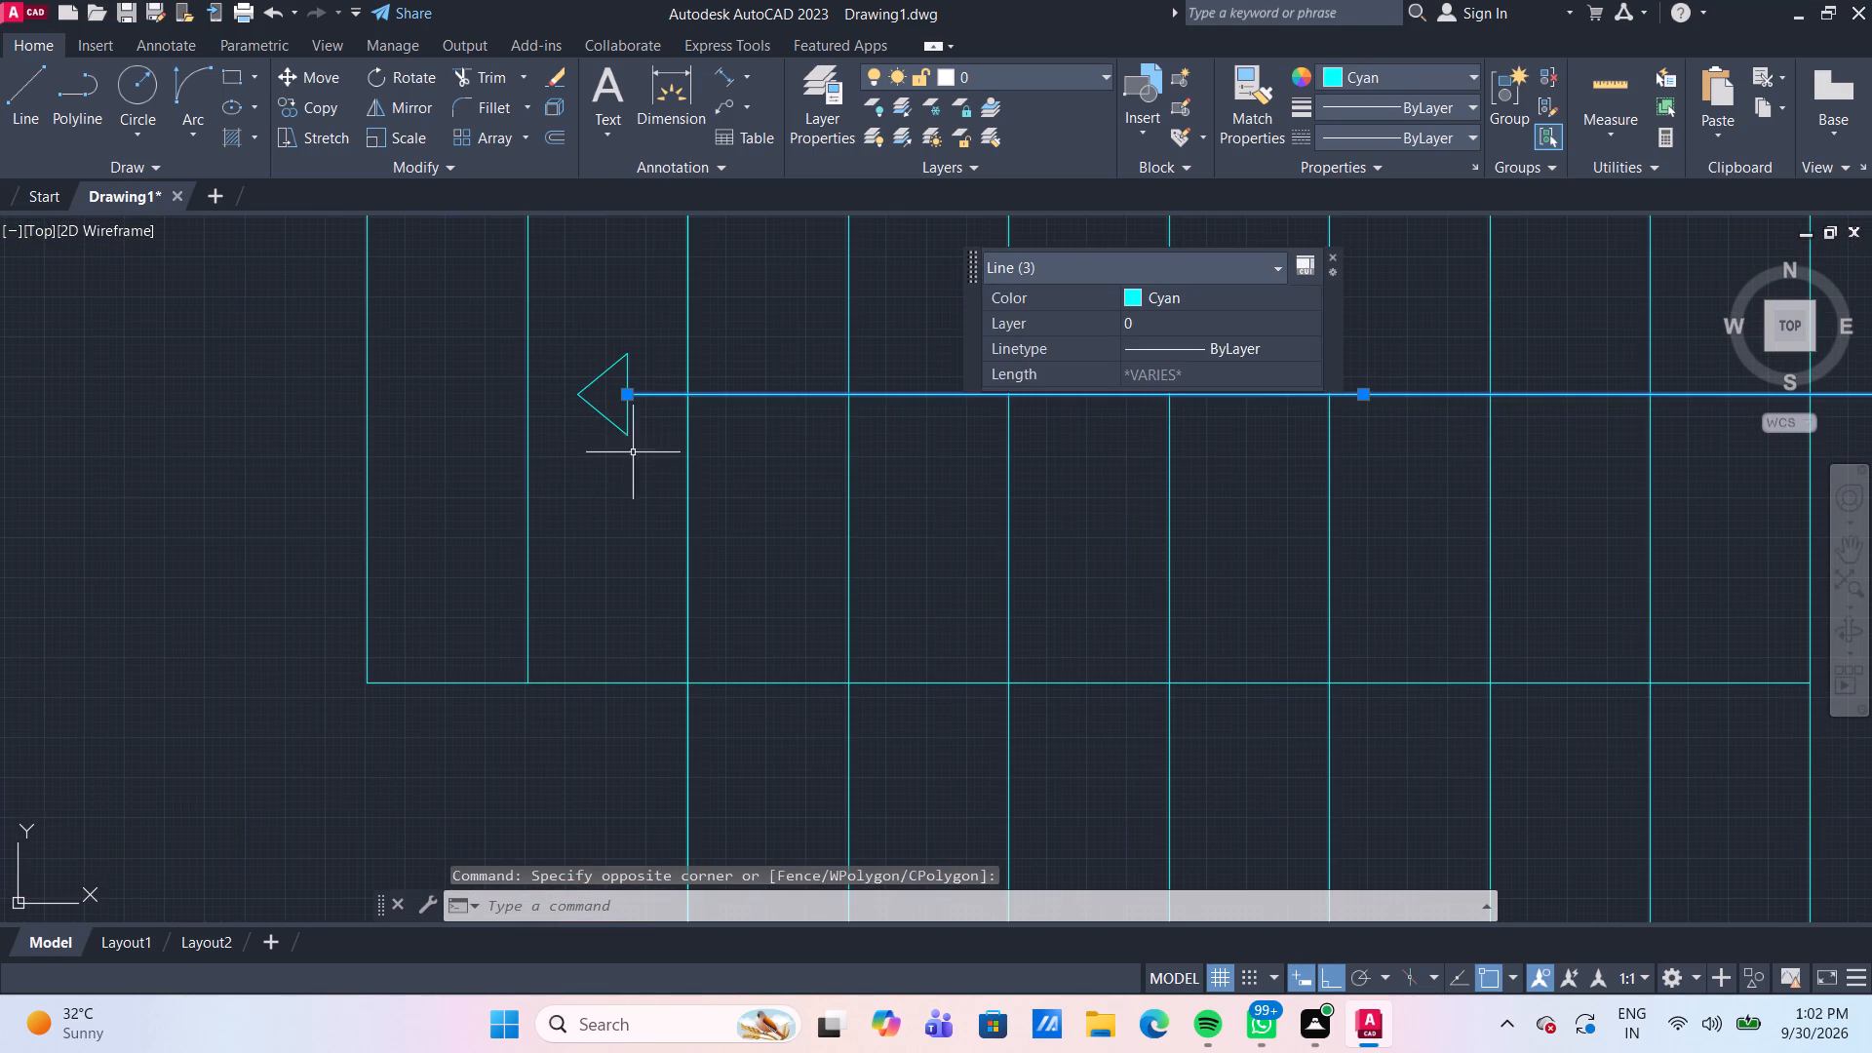
left_click_drag(639, 451, 631, 432)
left_click(572, 330)
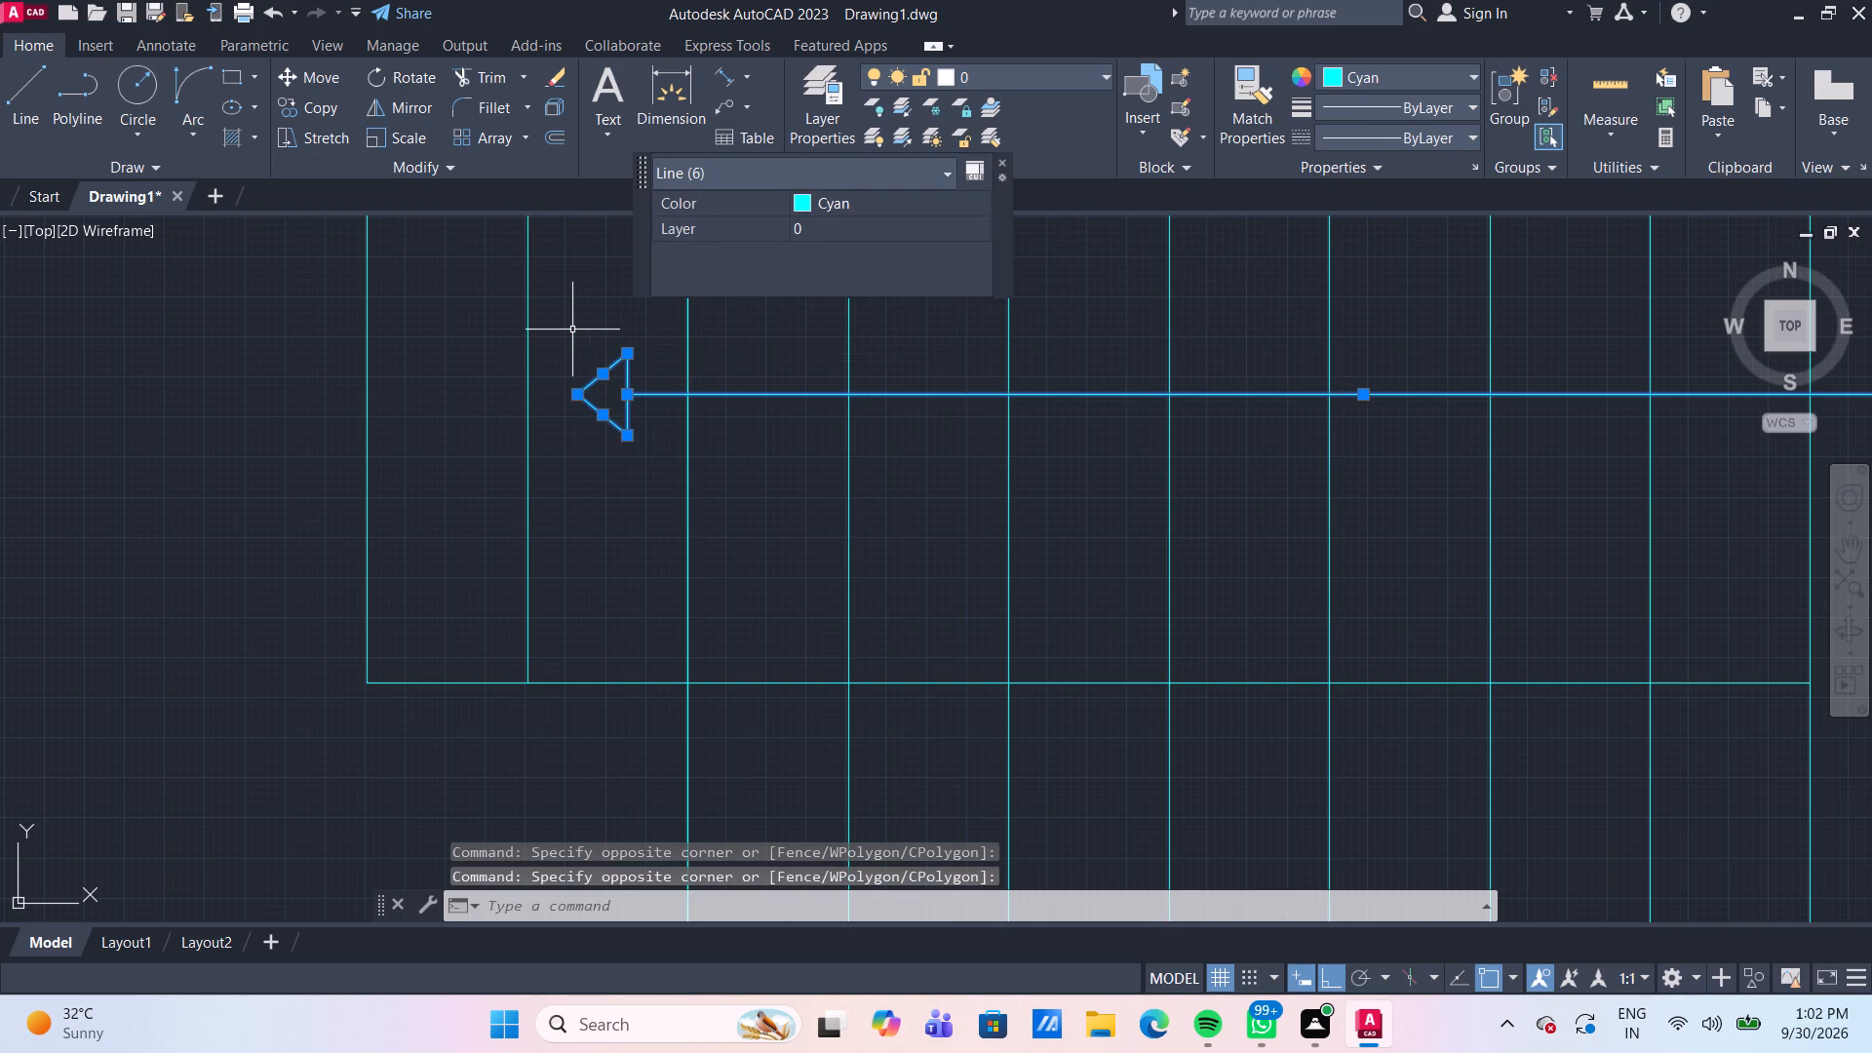
scroll(572, 330, "down", 1)
left_click(901, 202)
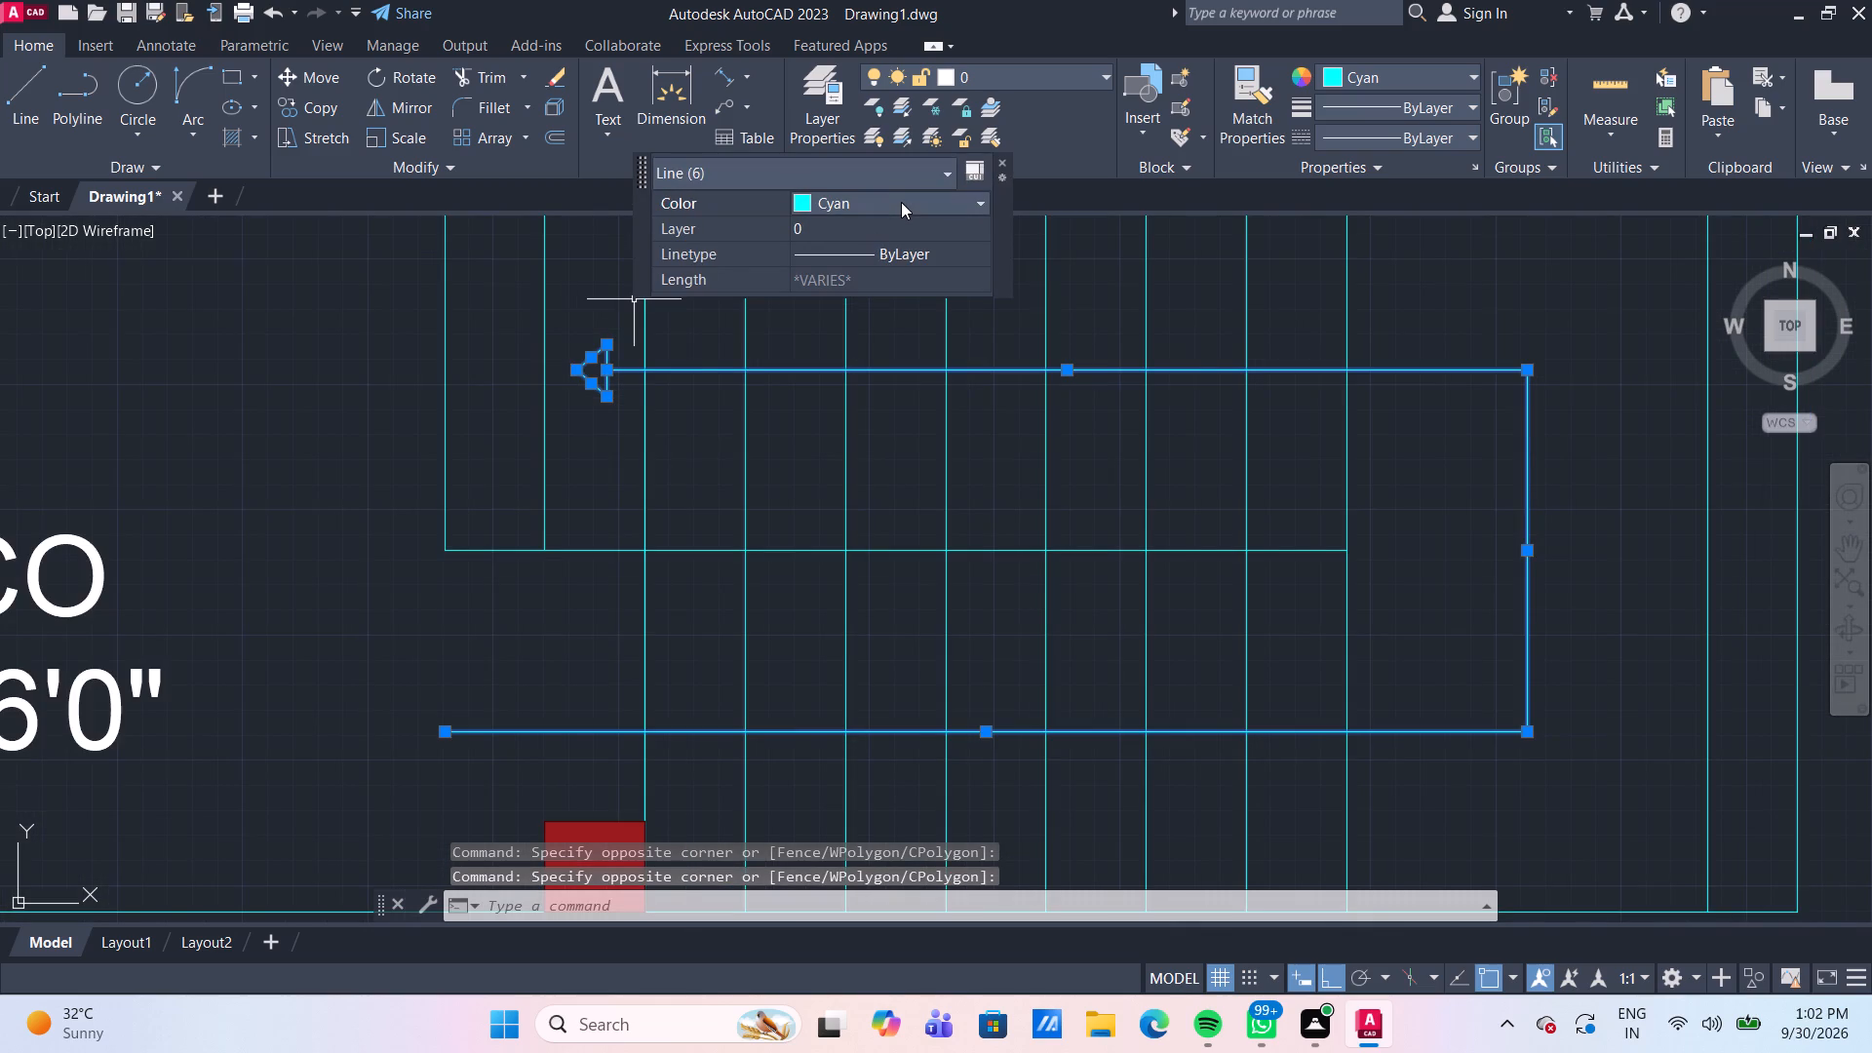
left_click(901, 202)
left_click(862, 386)
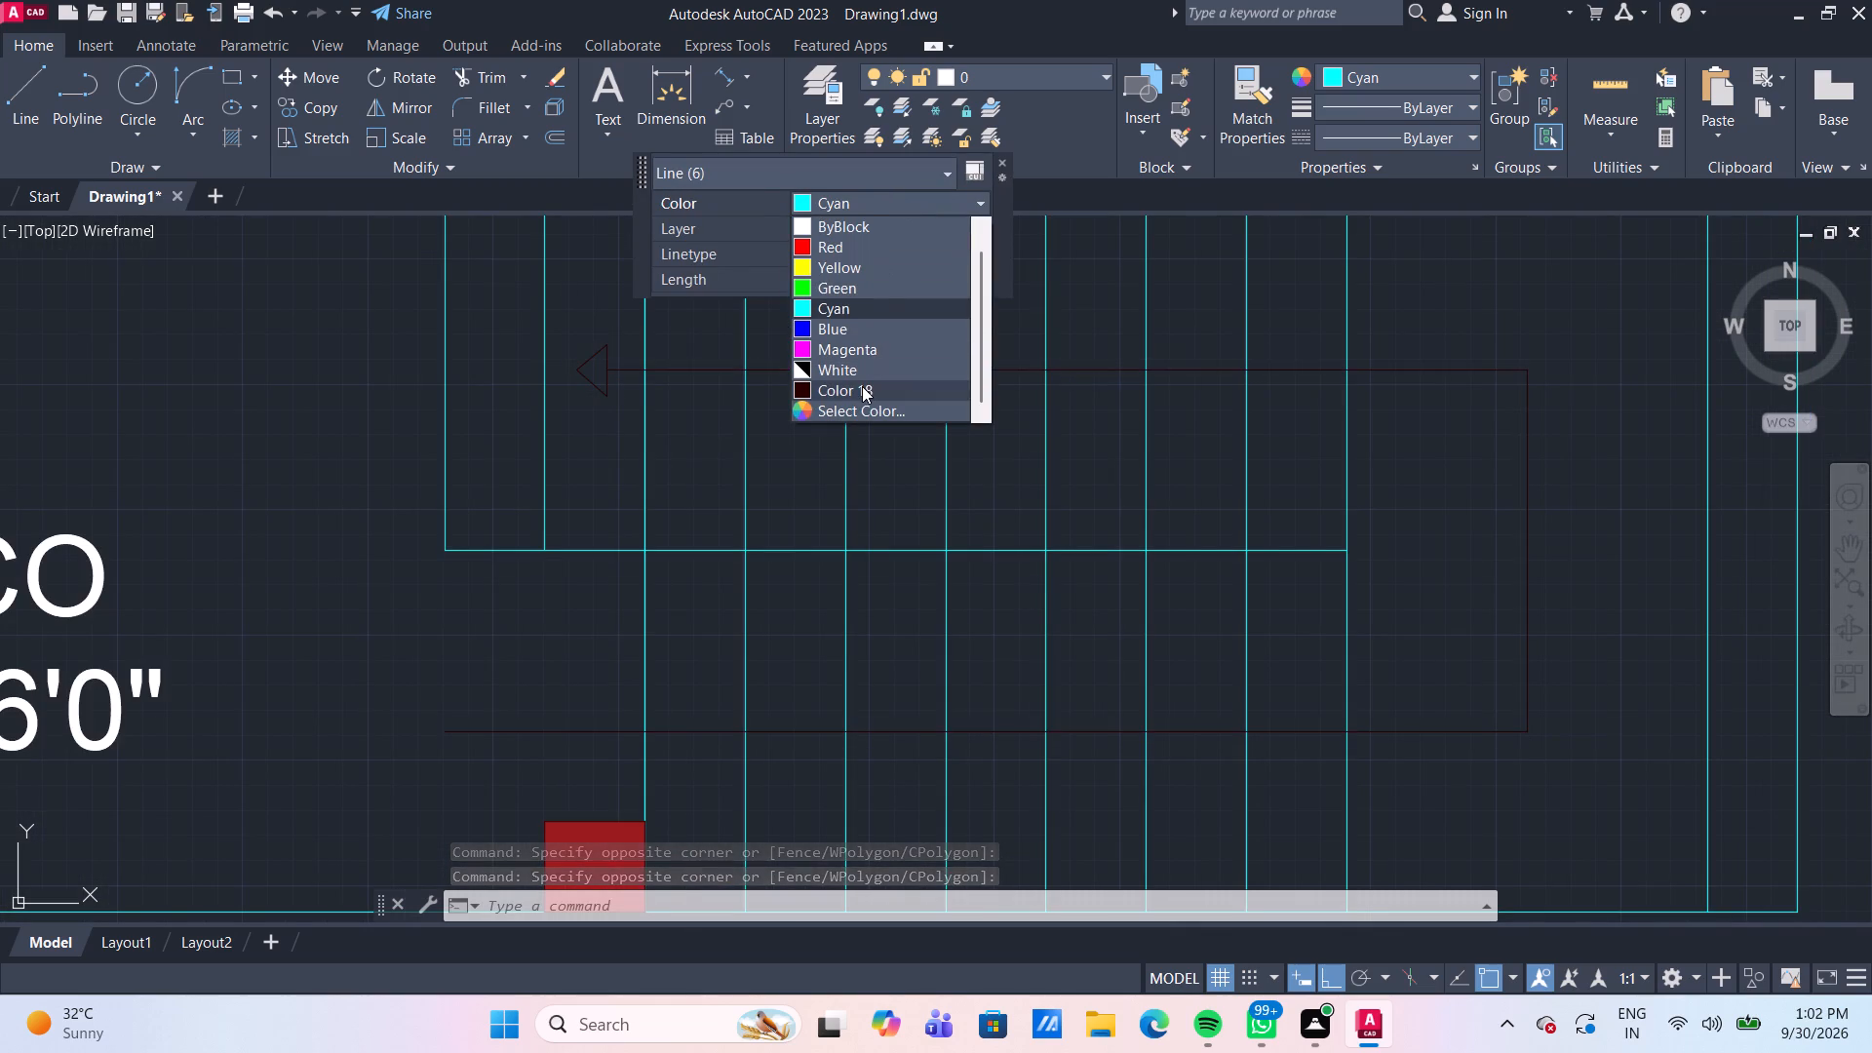
left_click(901, 204)
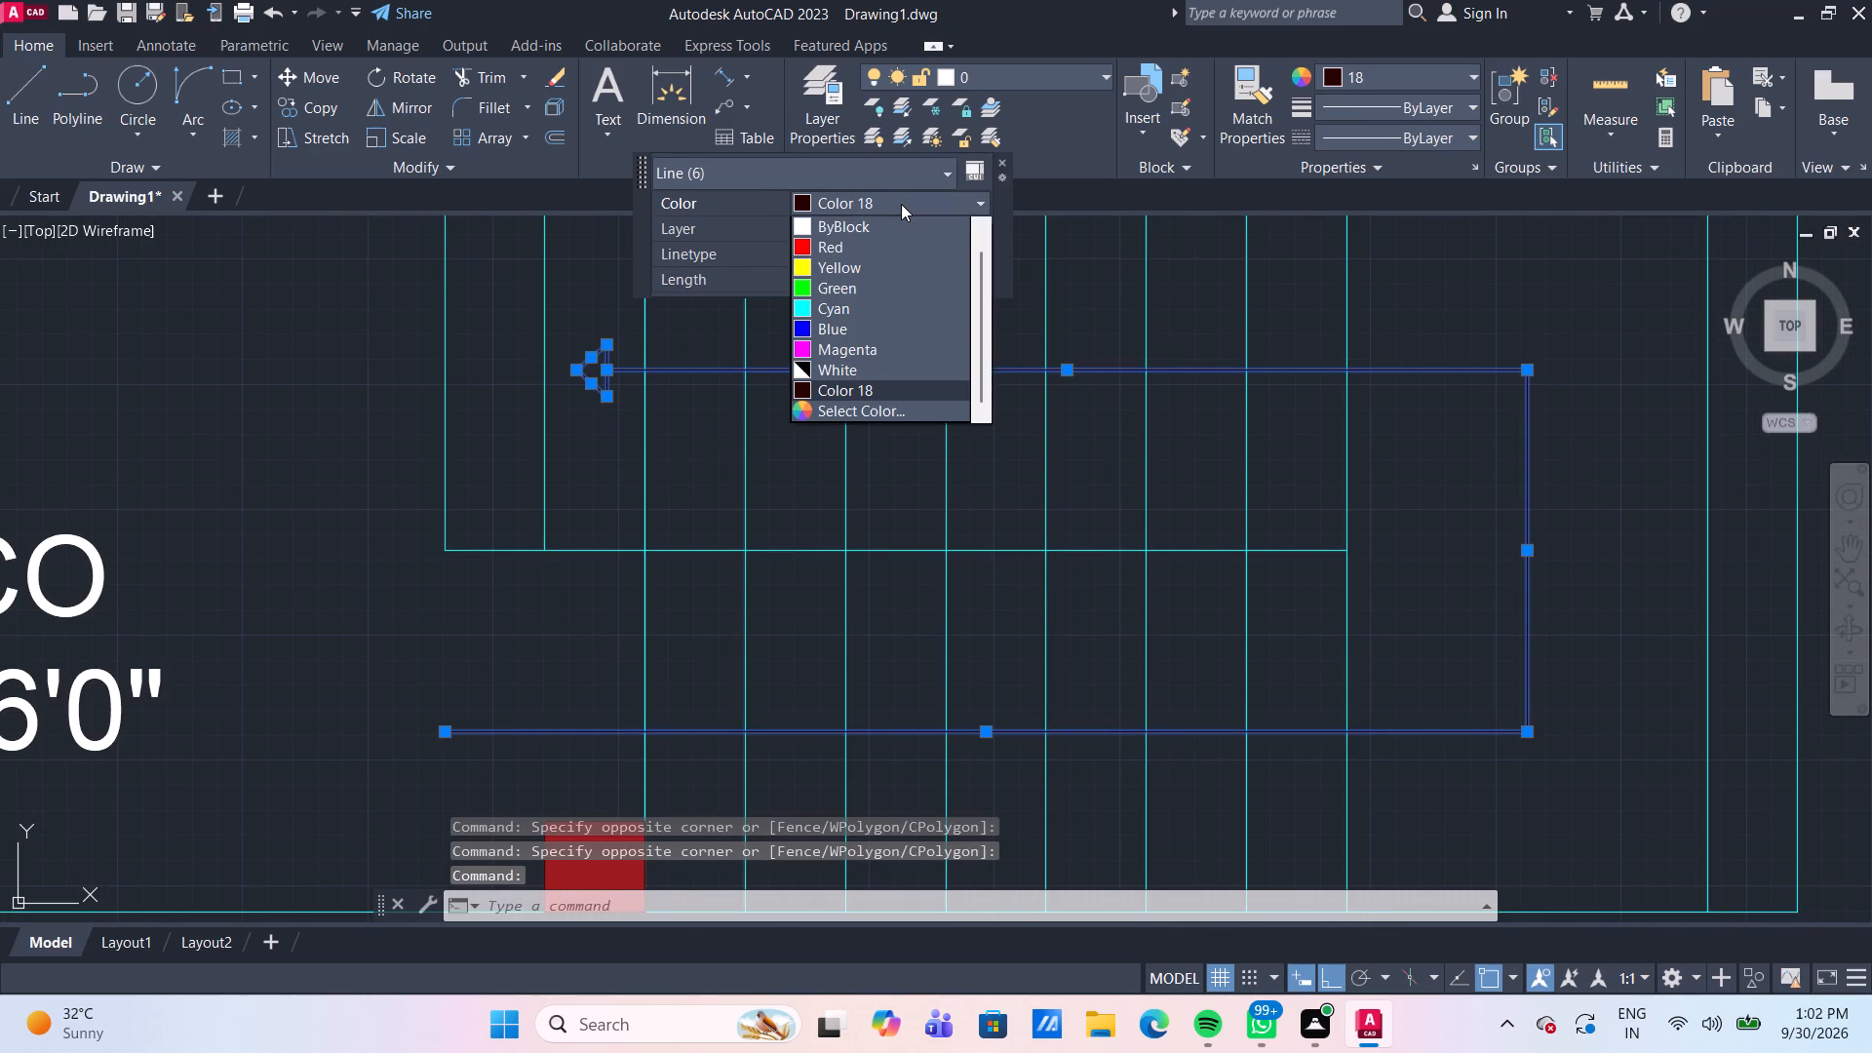
left_click(881, 414)
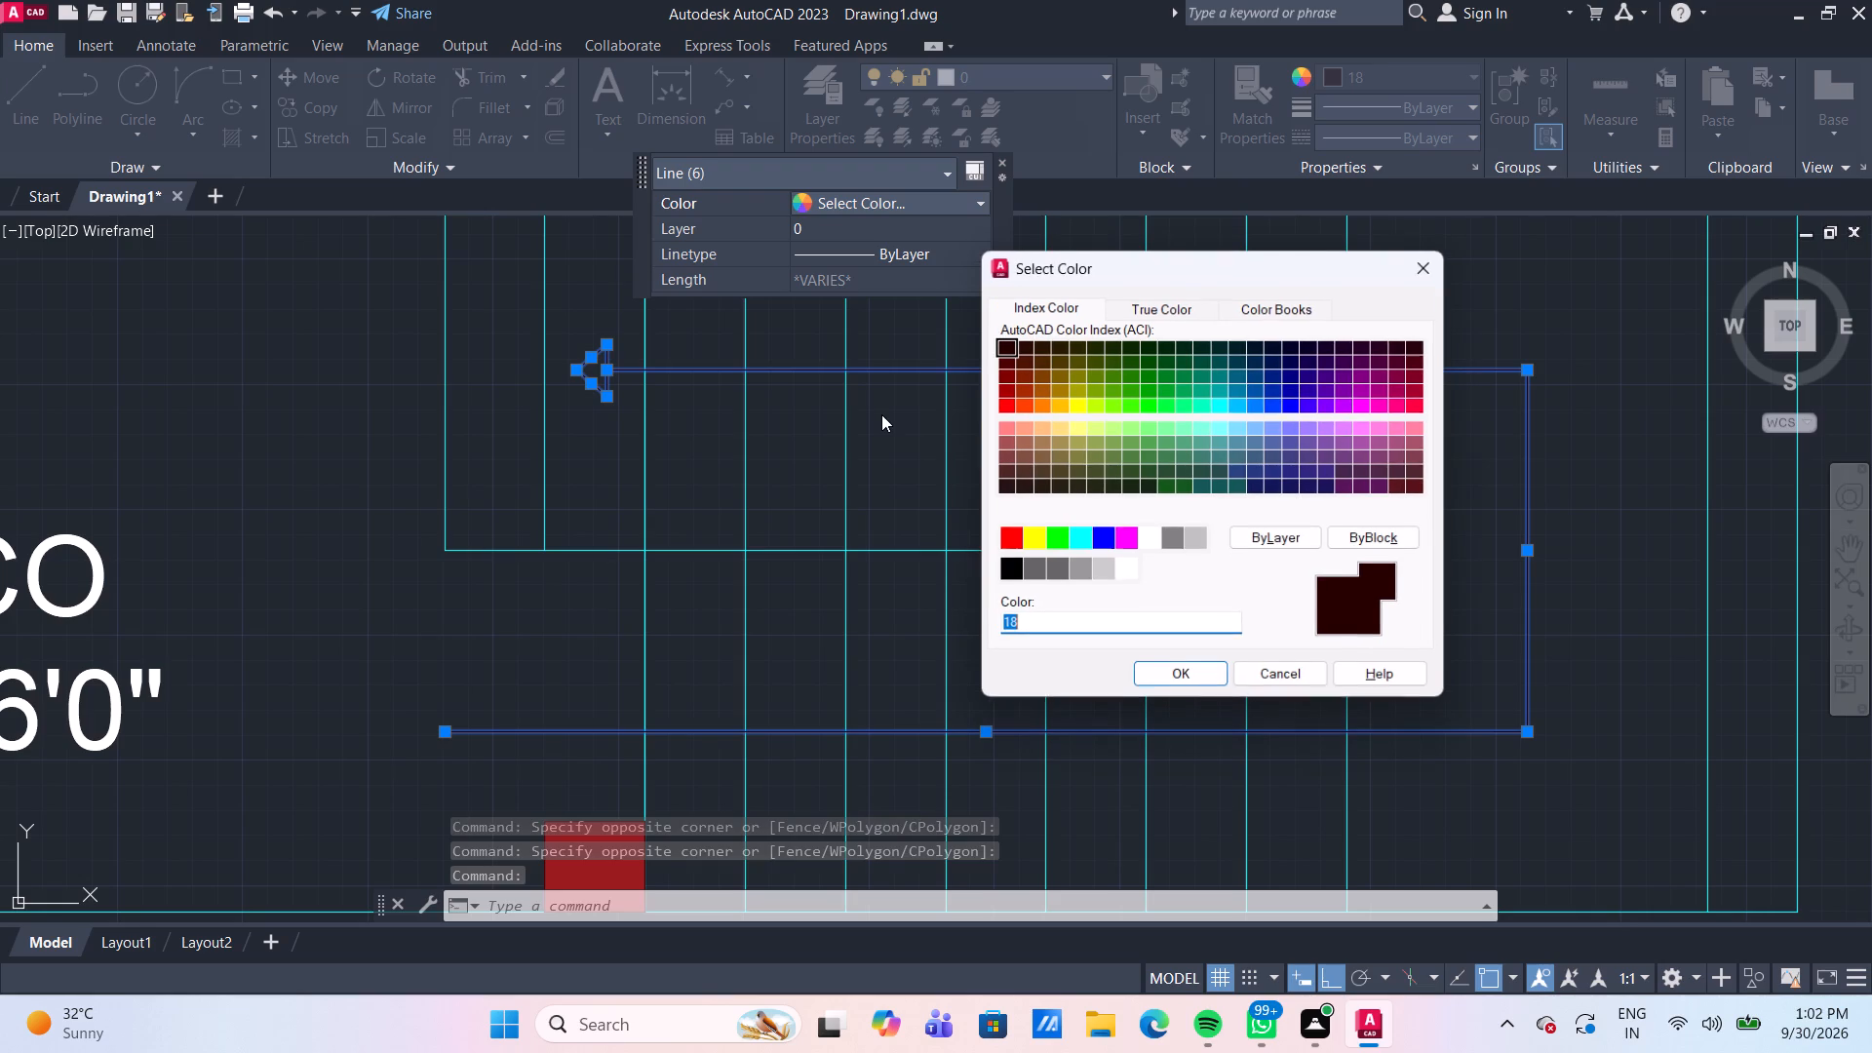
left_click(1037, 575)
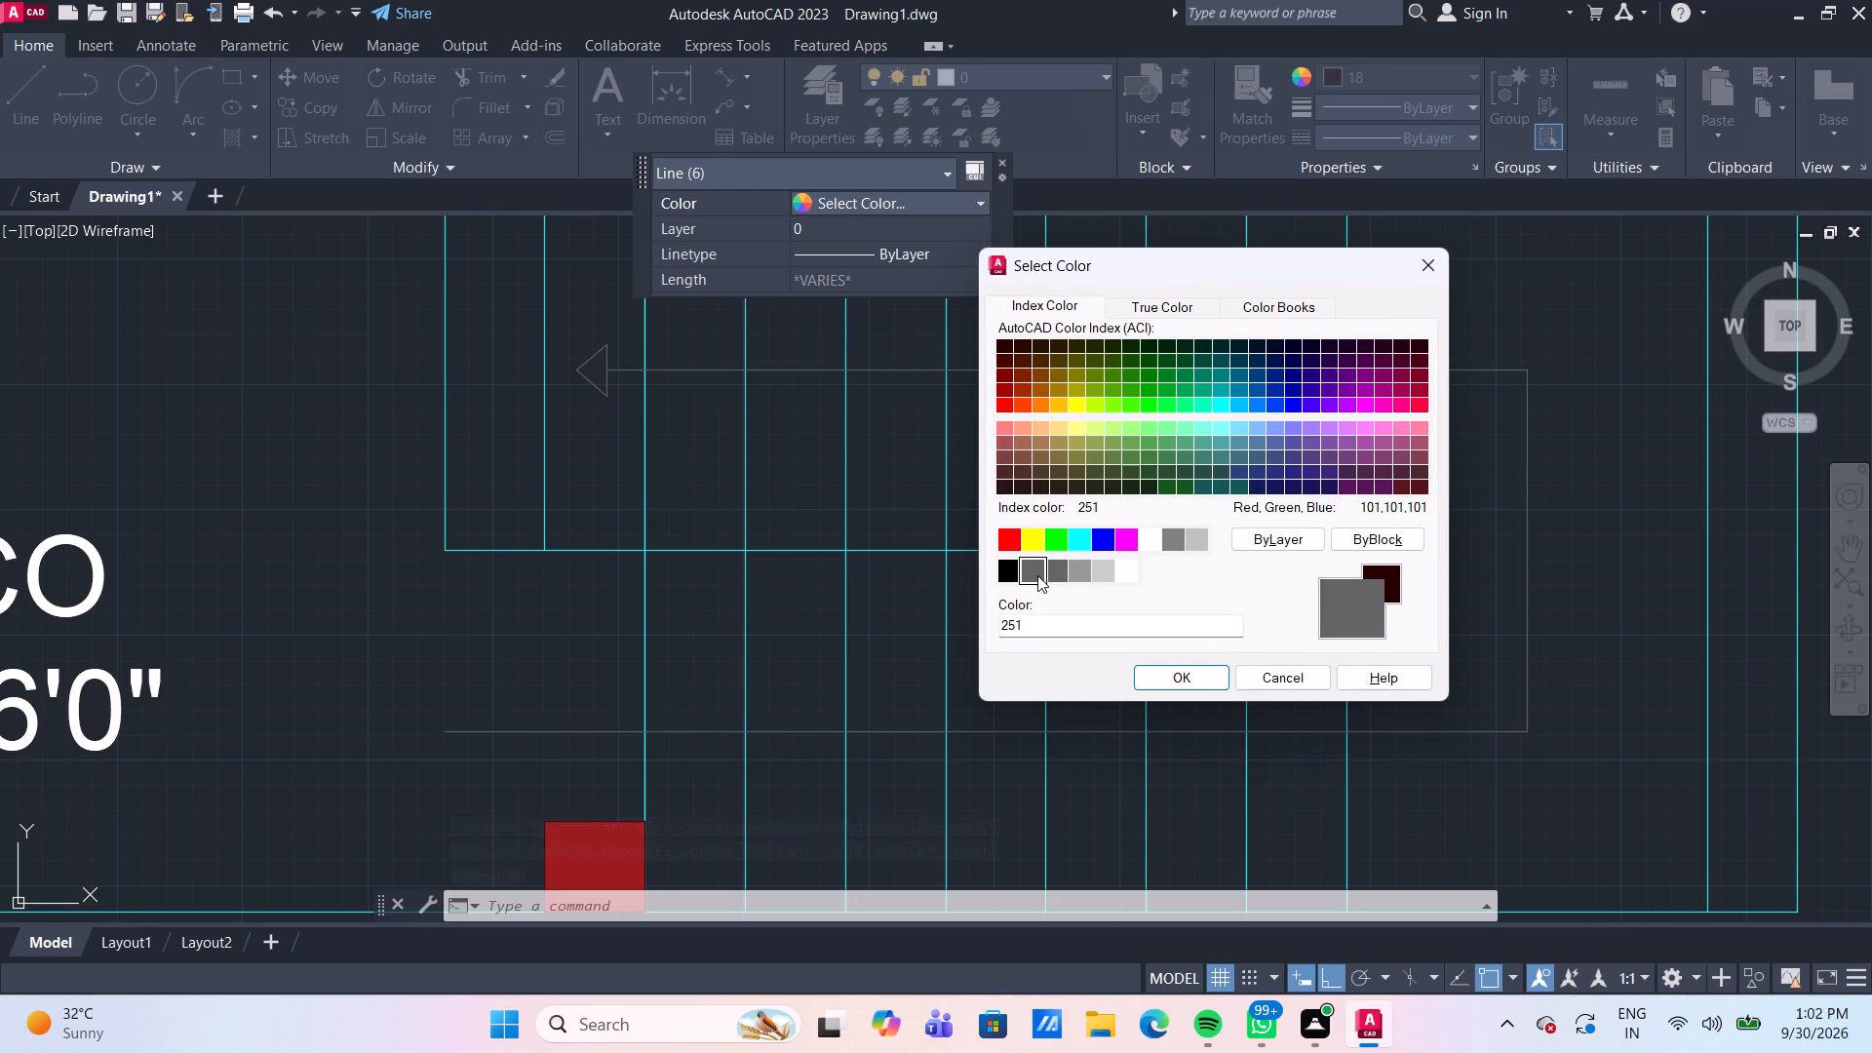
left_click(1057, 568)
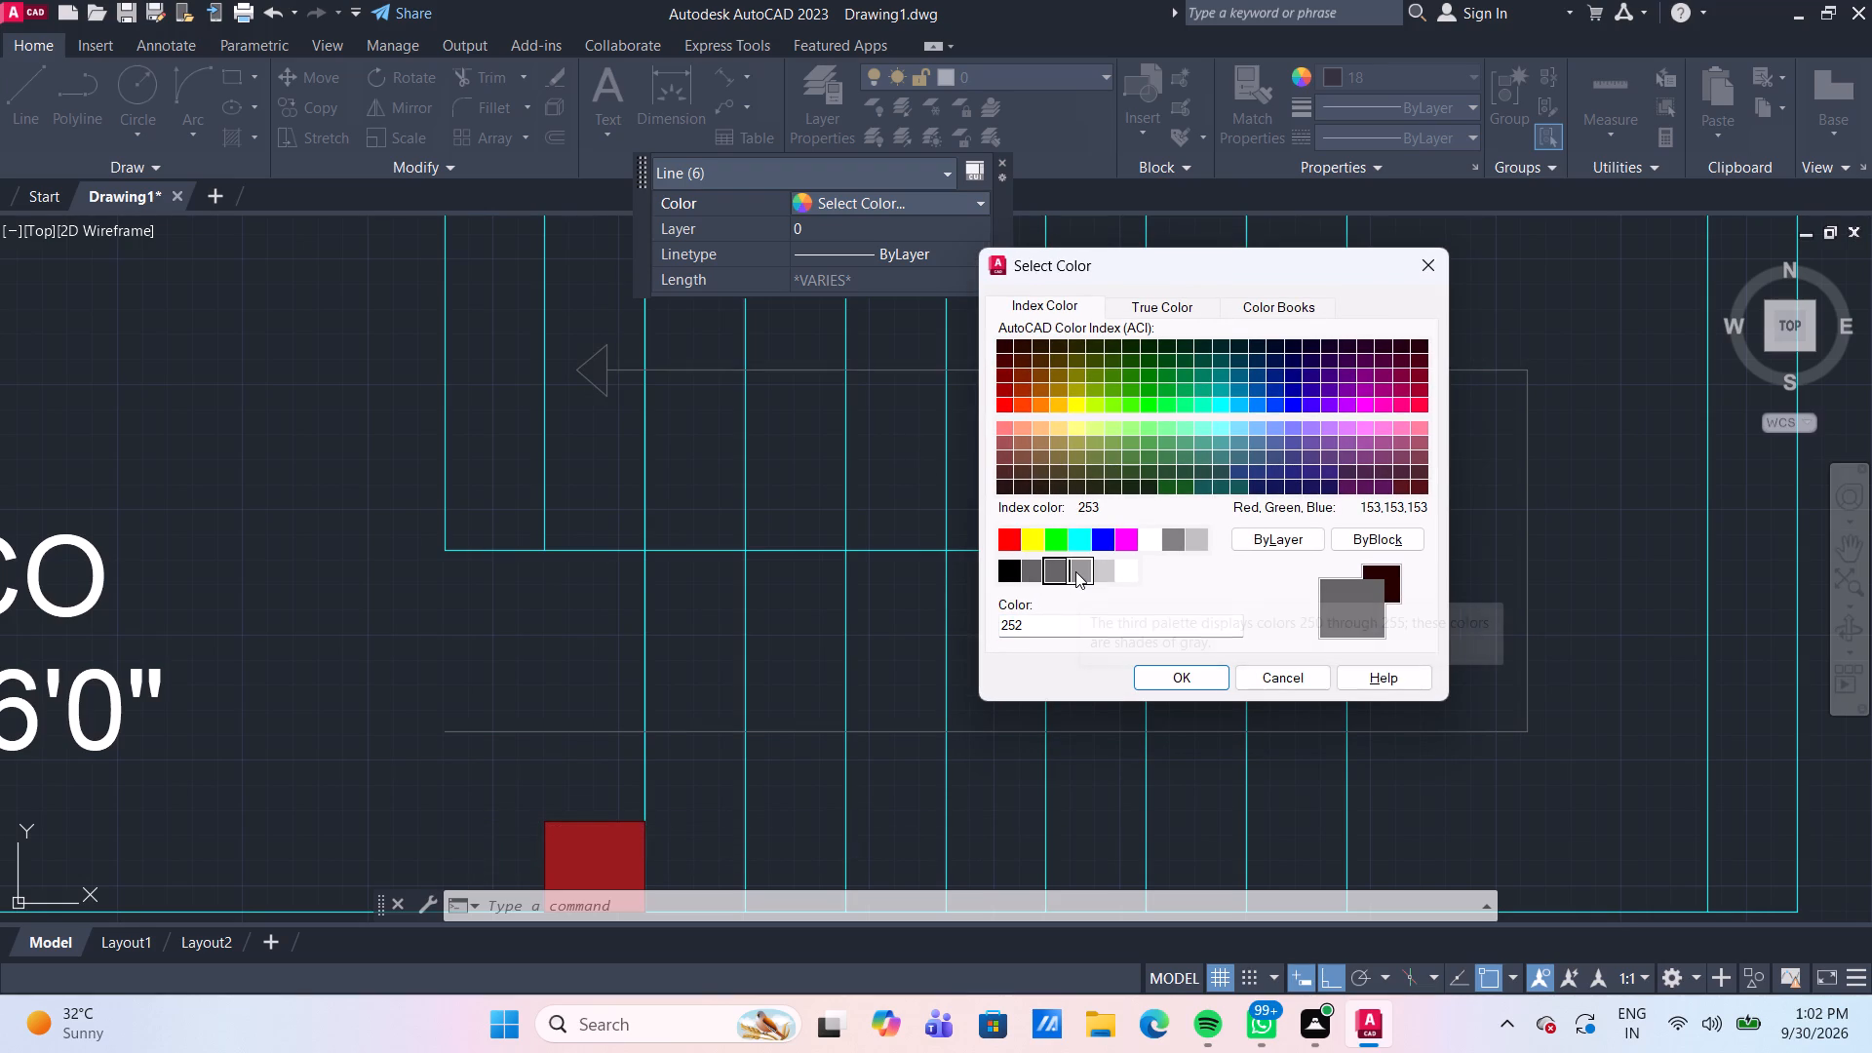
left_click(1075, 571)
left_click(1178, 678)
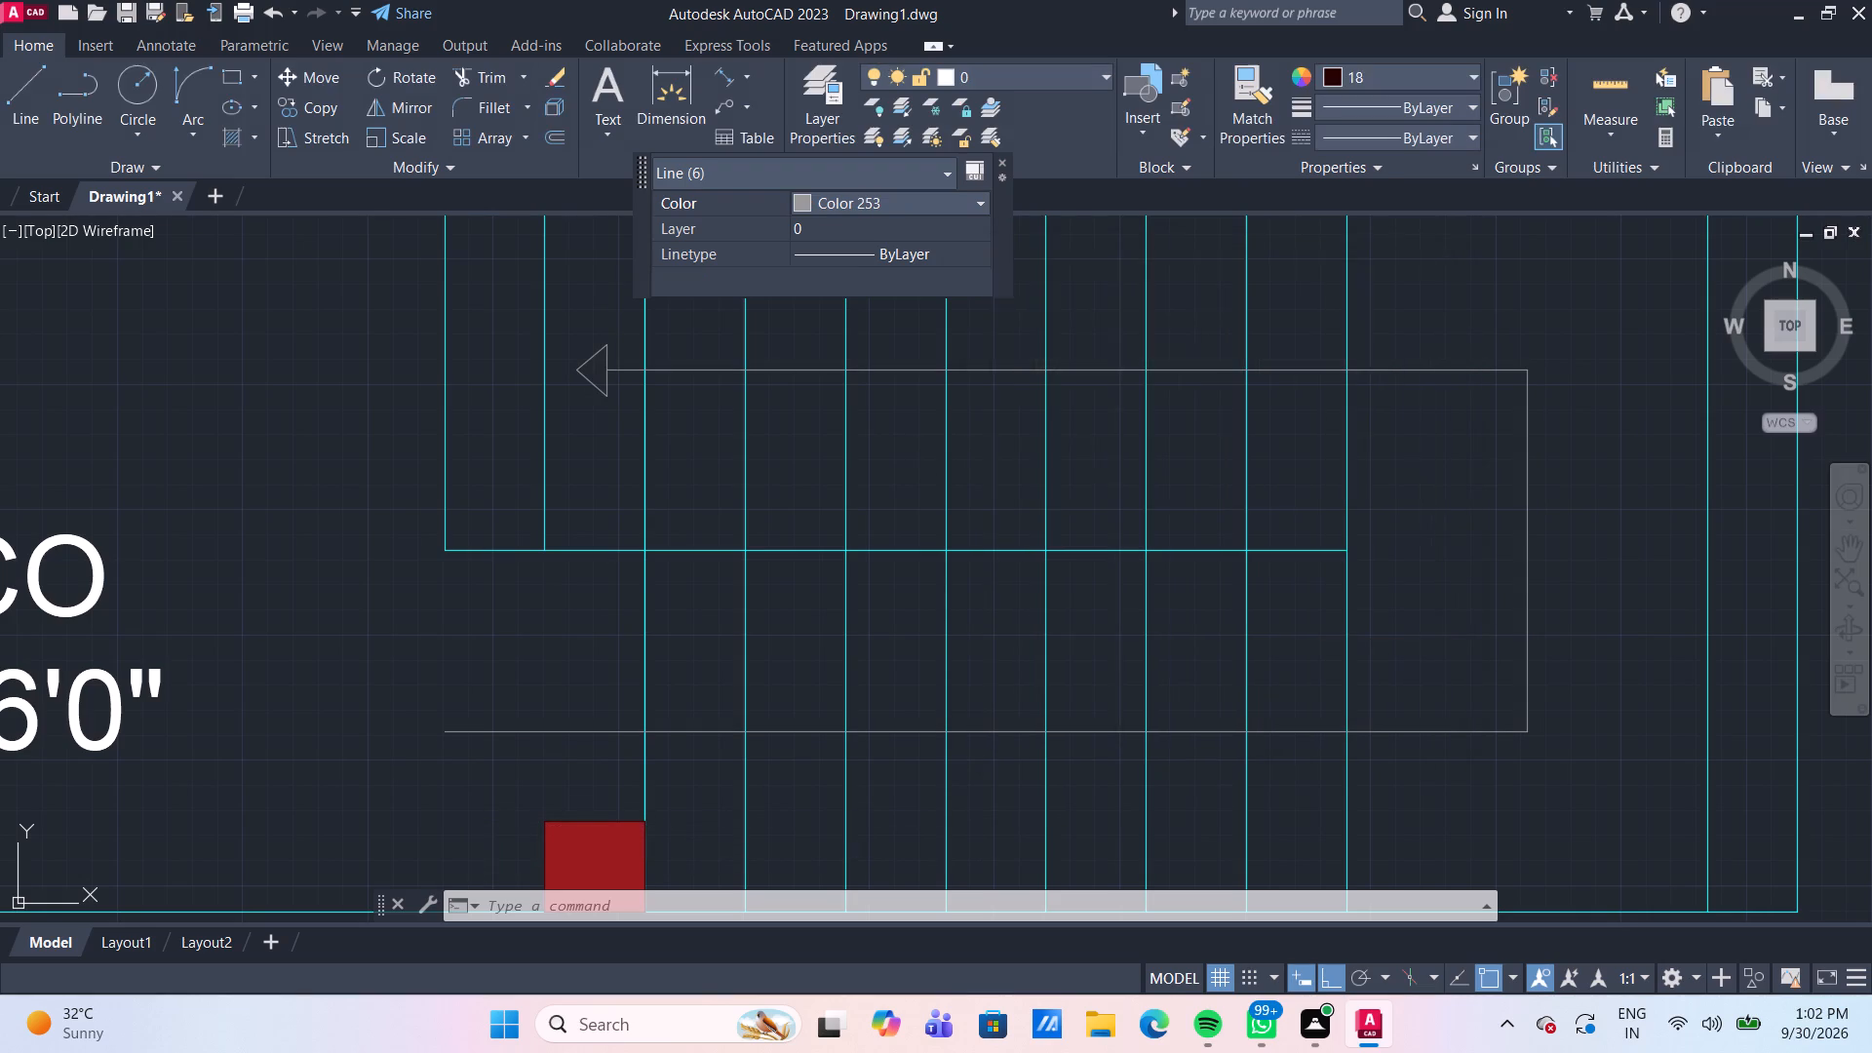
scroll(448, 587, "down", 1)
key("Escape")
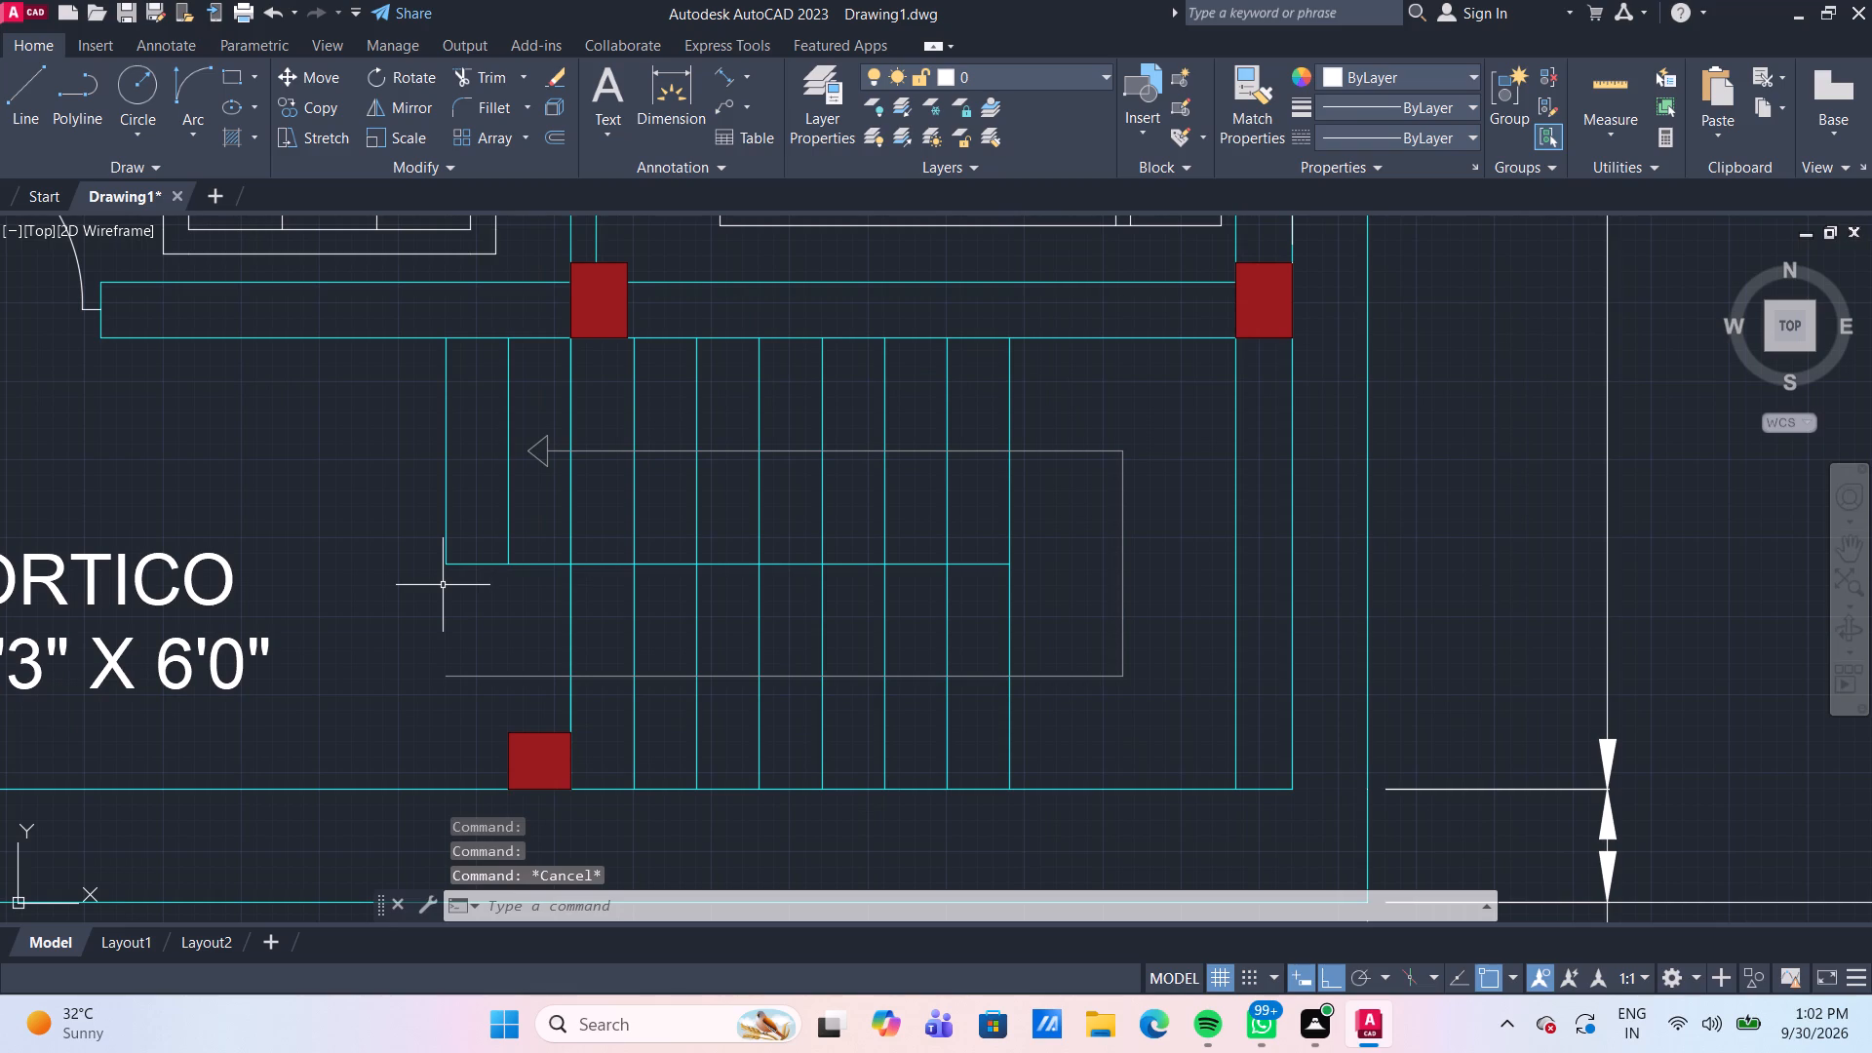
Dimension the landing's width from the last stair riser to the inner wall line, placing it just above the staircase's lower edge.
scroll(417, 576, "down", 2)
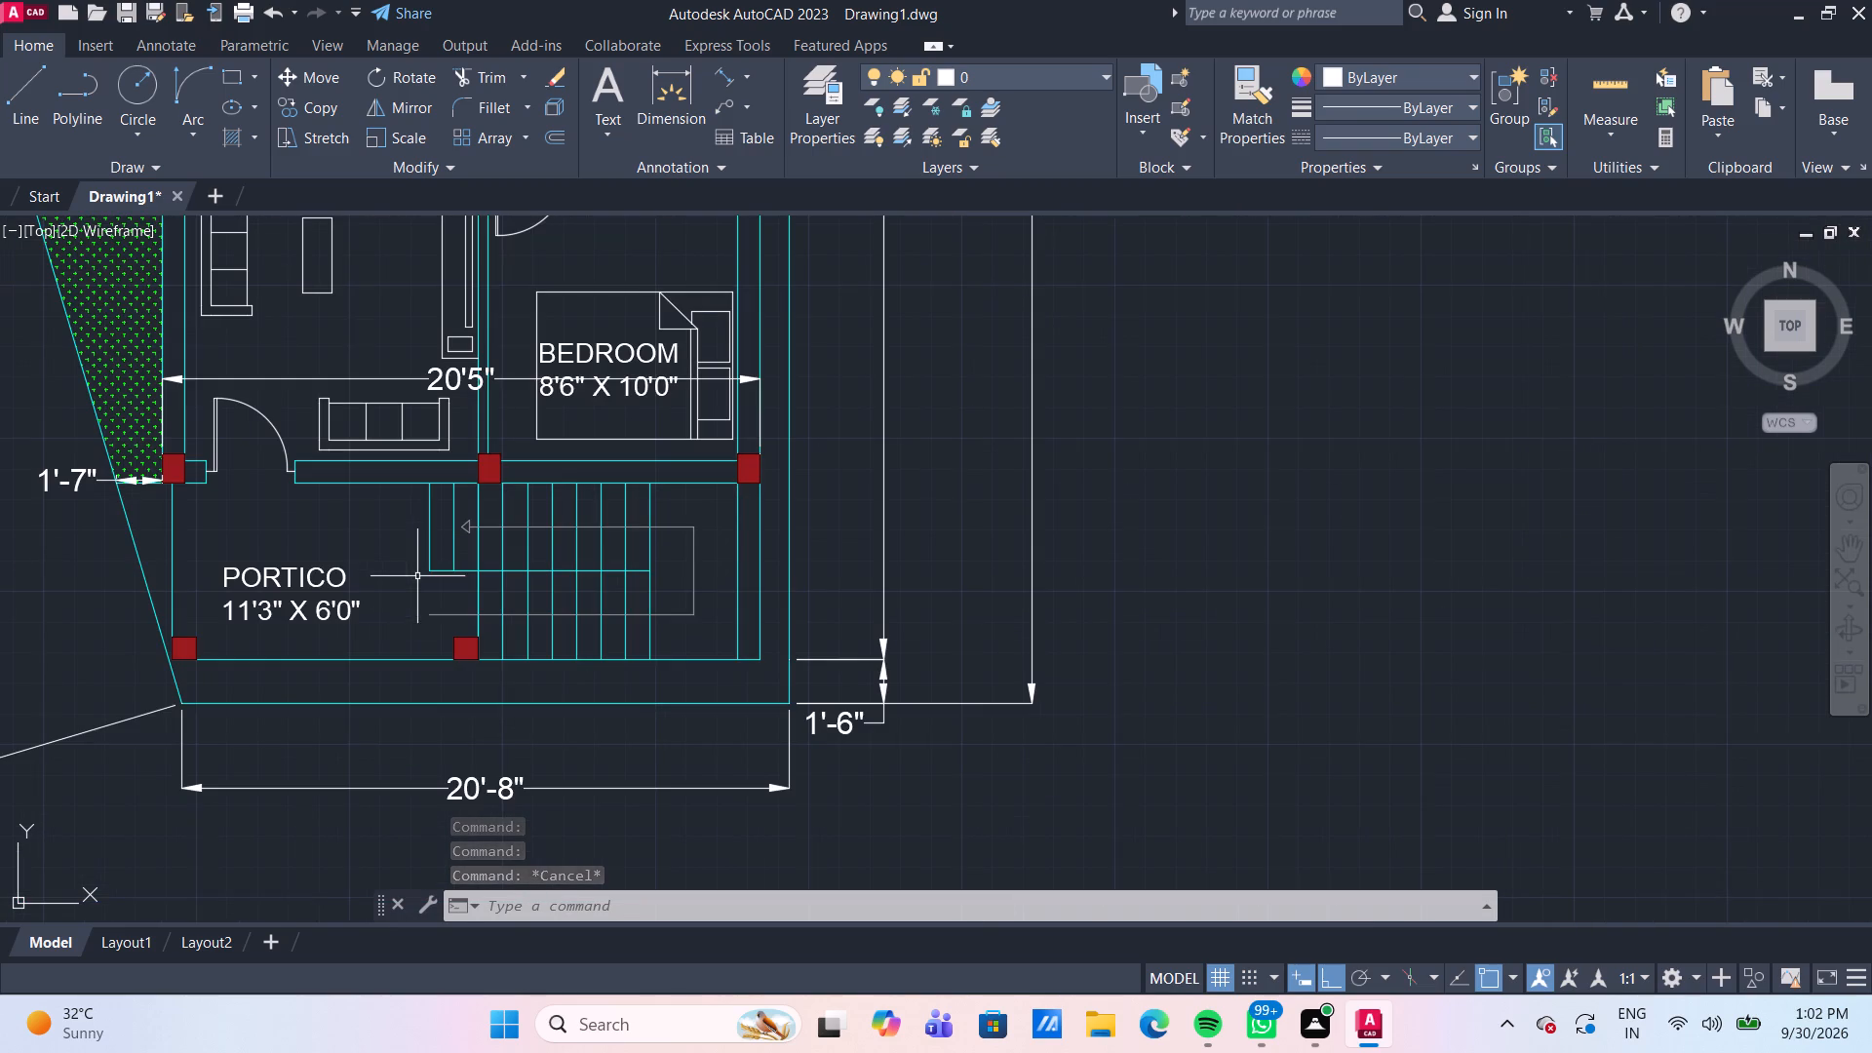
scroll(655, 662, "up", 1)
middle_click_drag(710, 624, 674, 616)
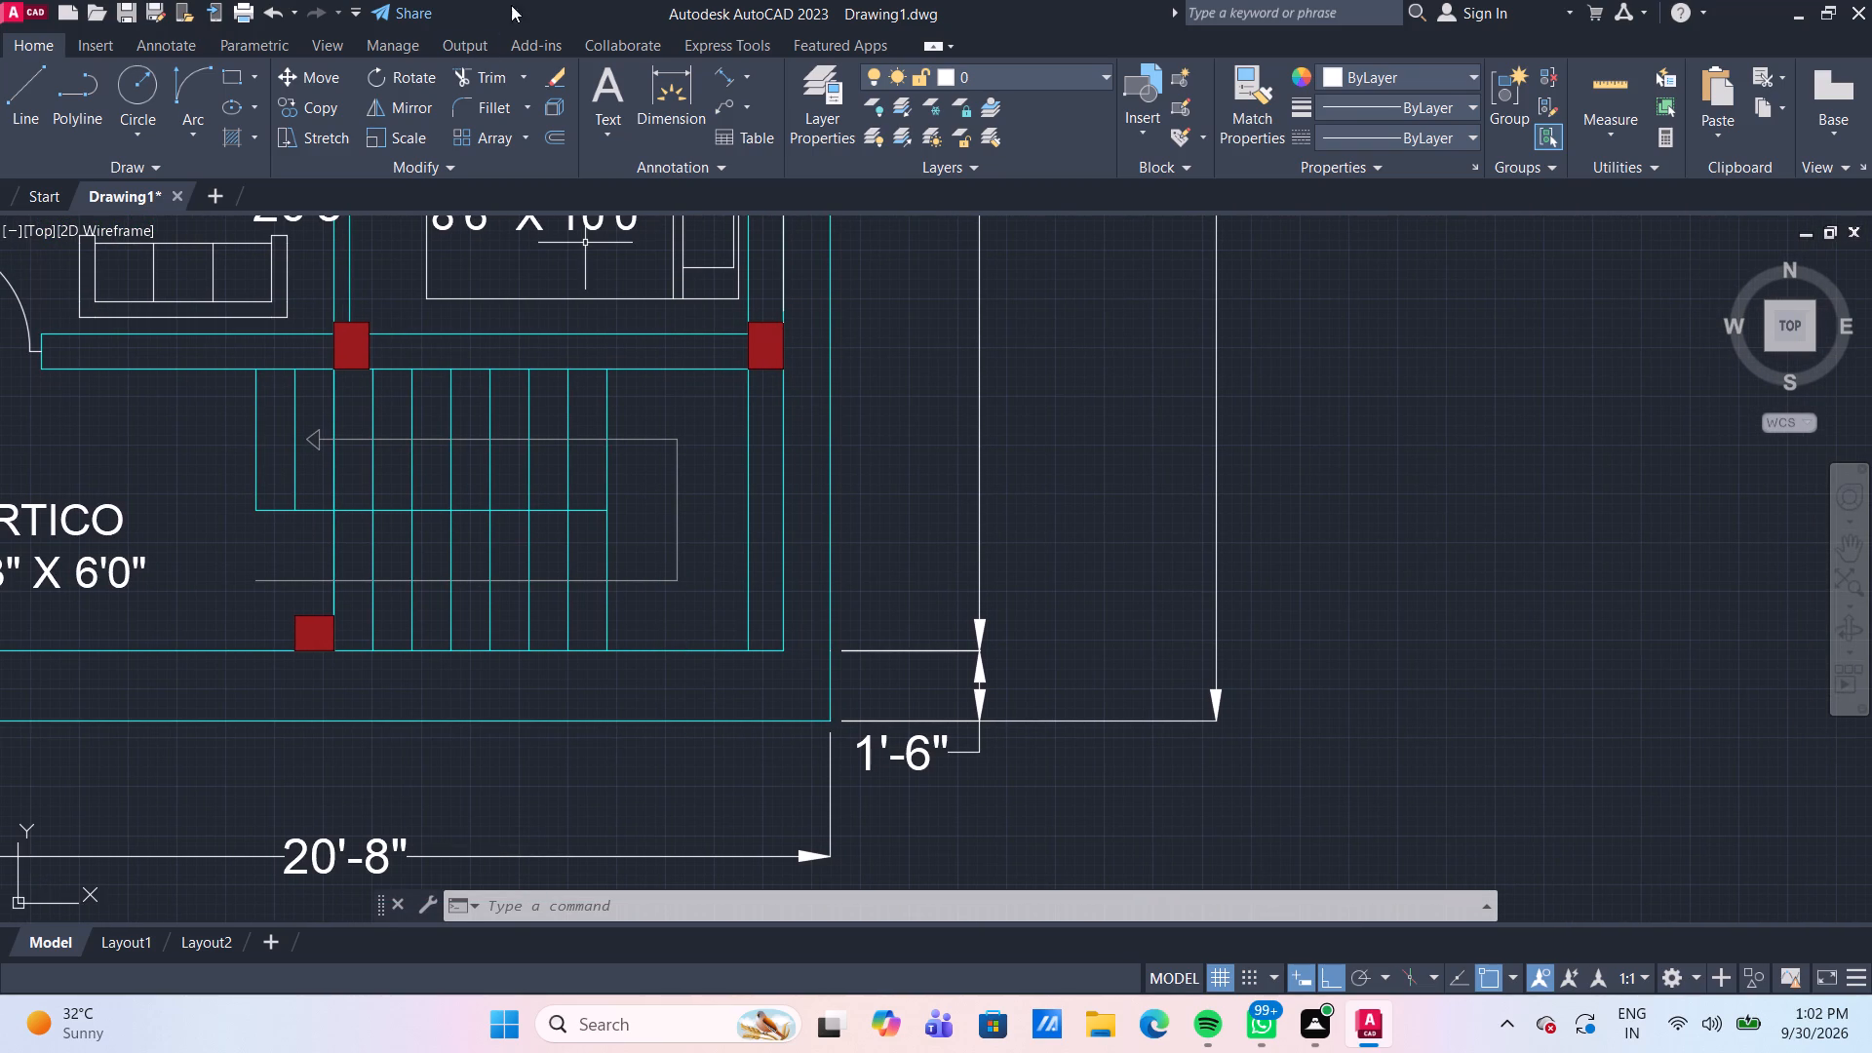
left_click(664, 106)
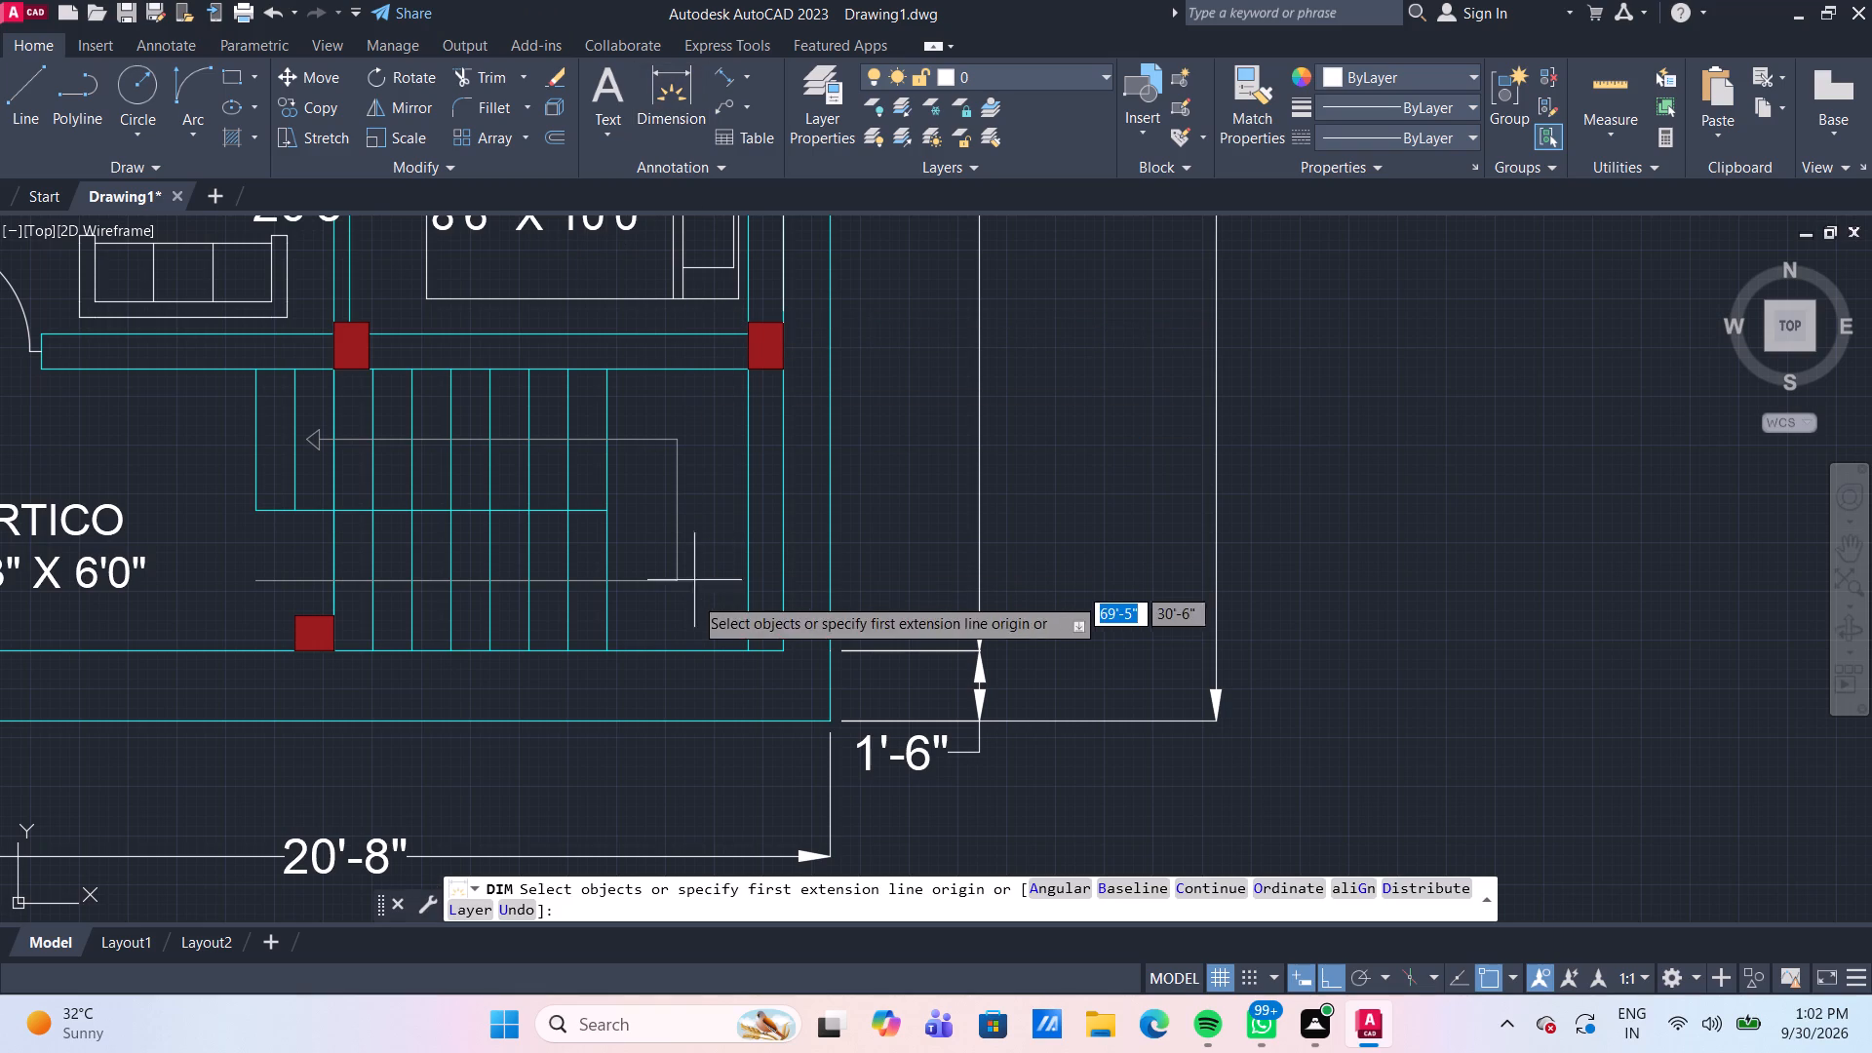
left_click(608, 644)
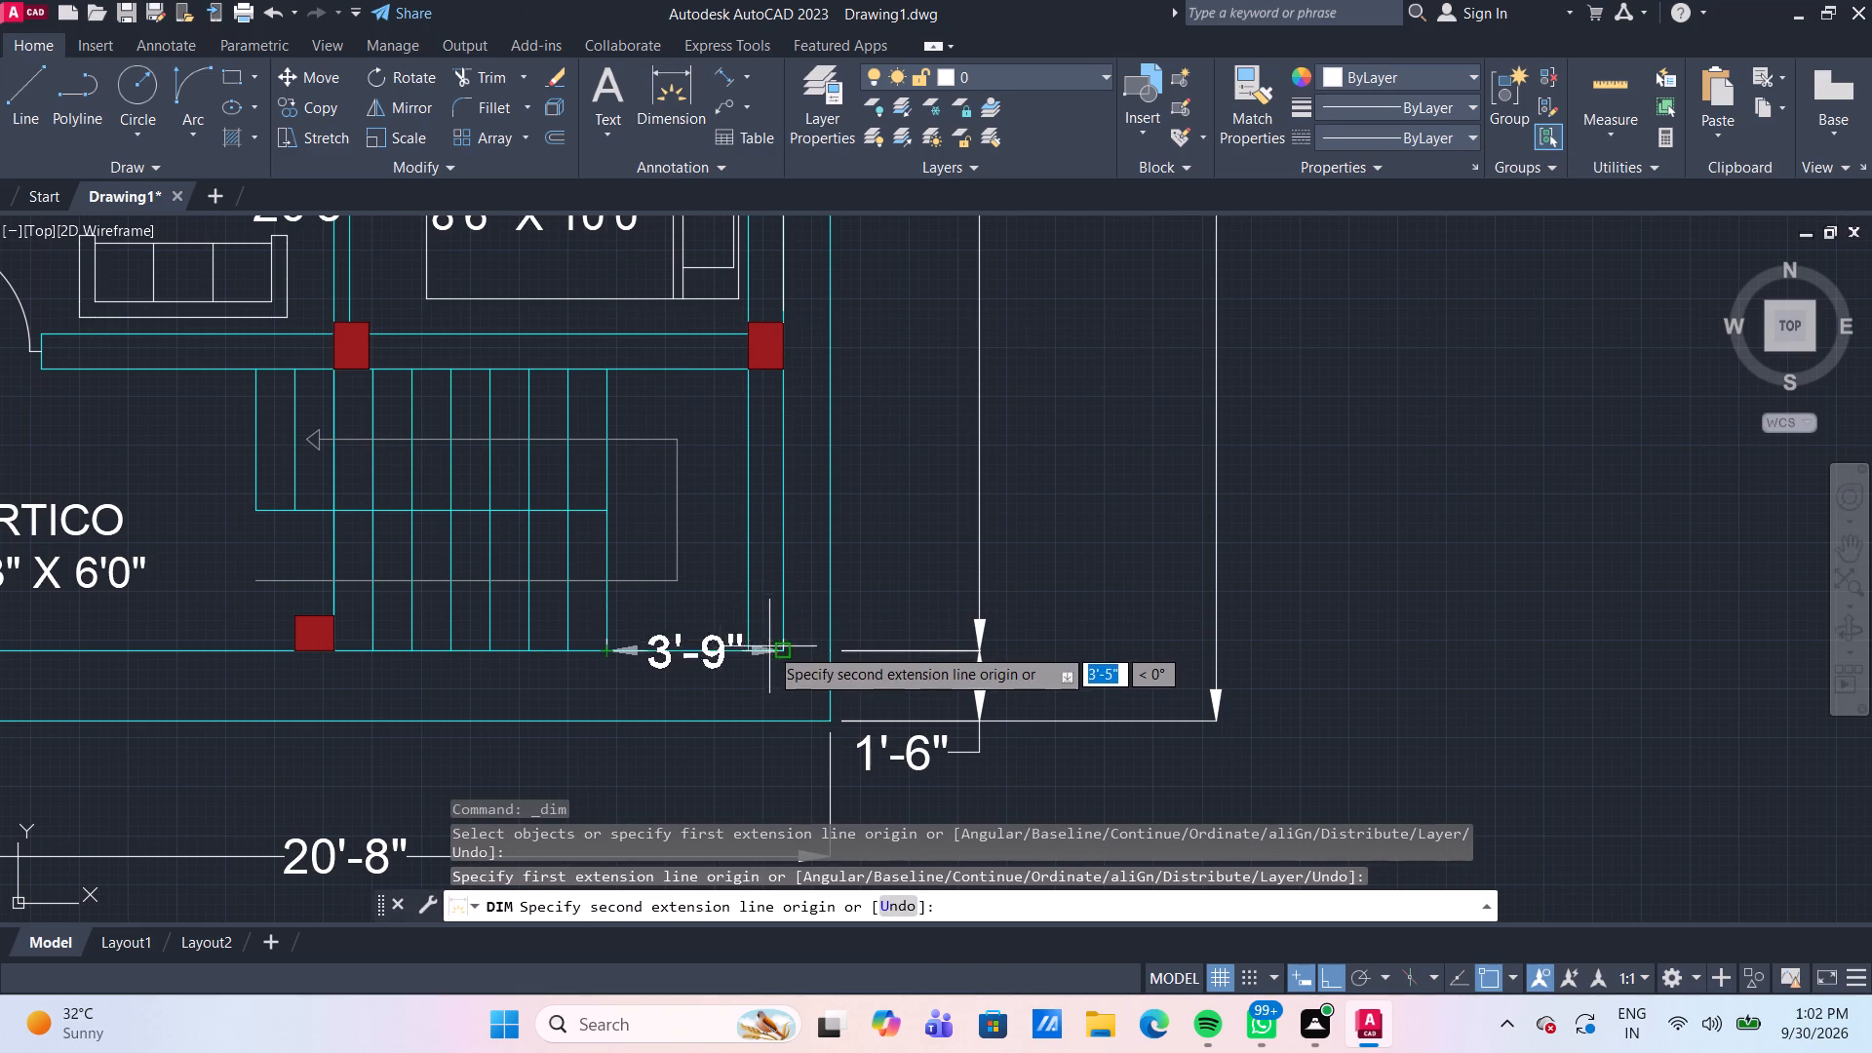
left_click(751, 653)
left_click(752, 624)
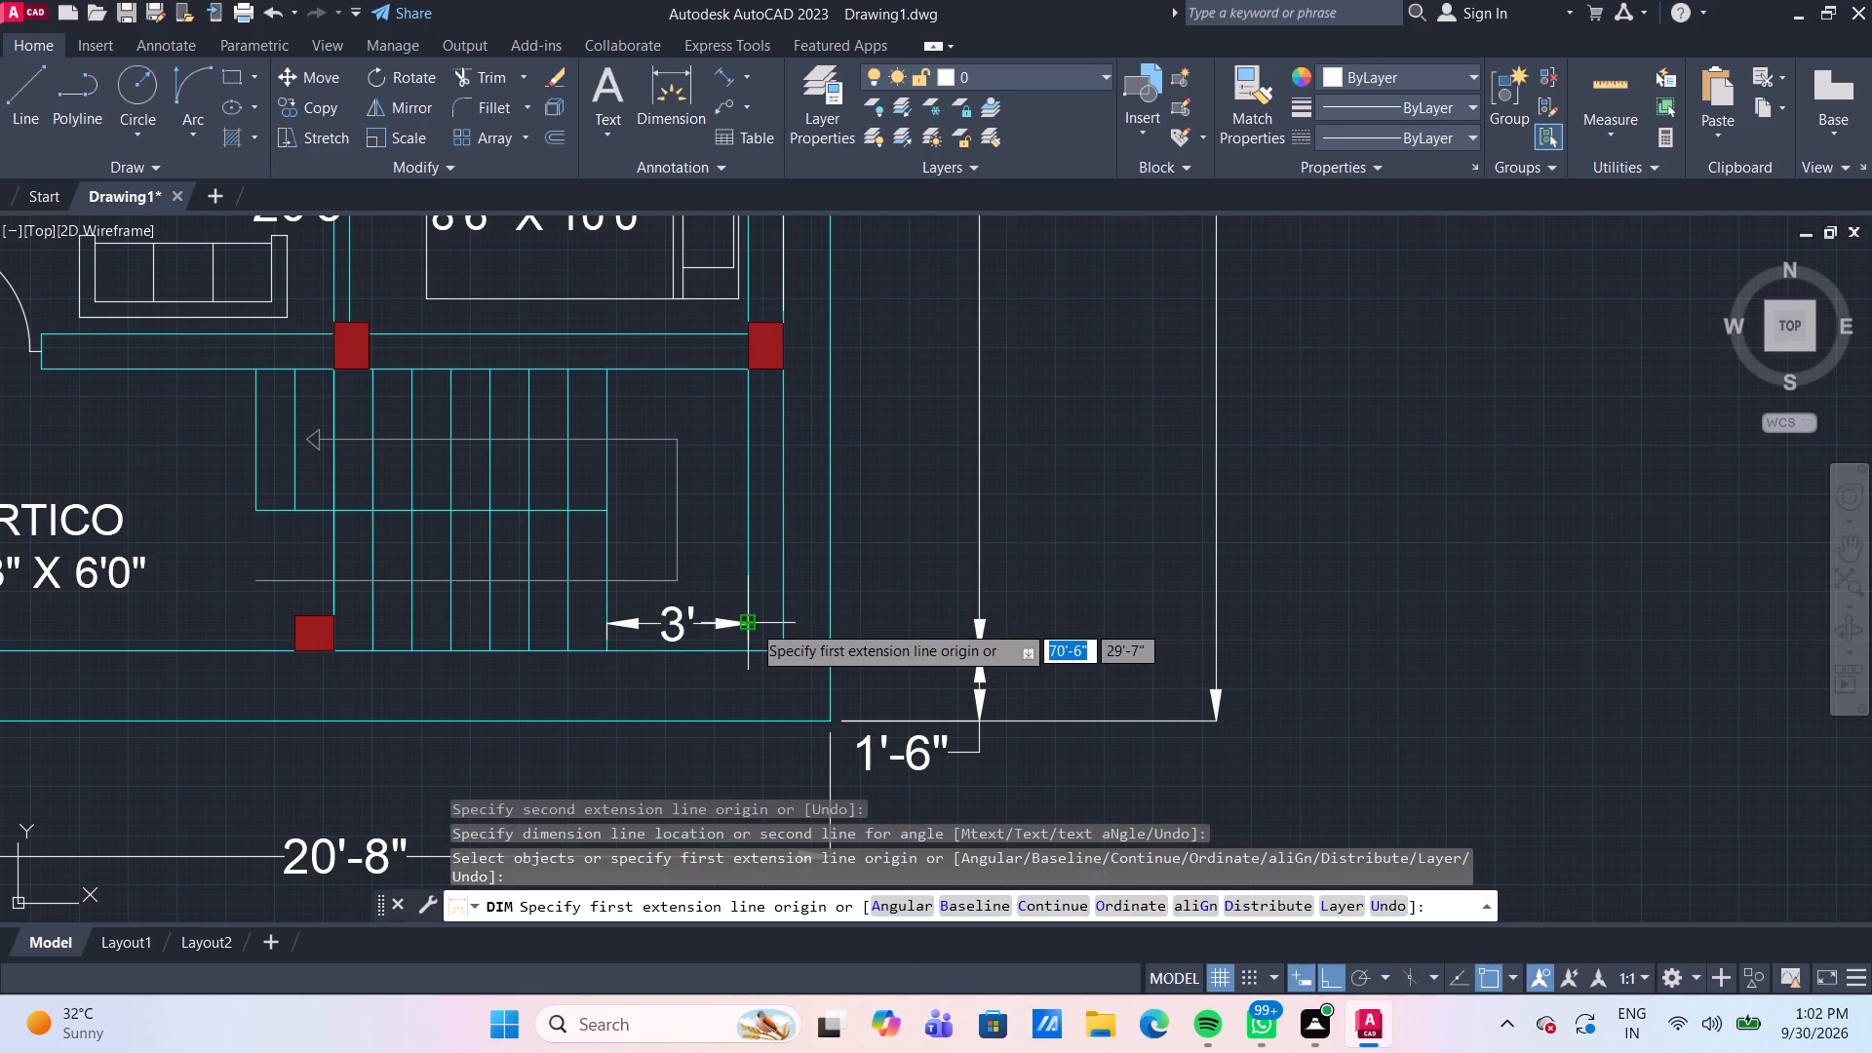
Dimension the lower stair flight from the last riser to the portico column, placing it just above the lower edge.
left_click(607, 647)
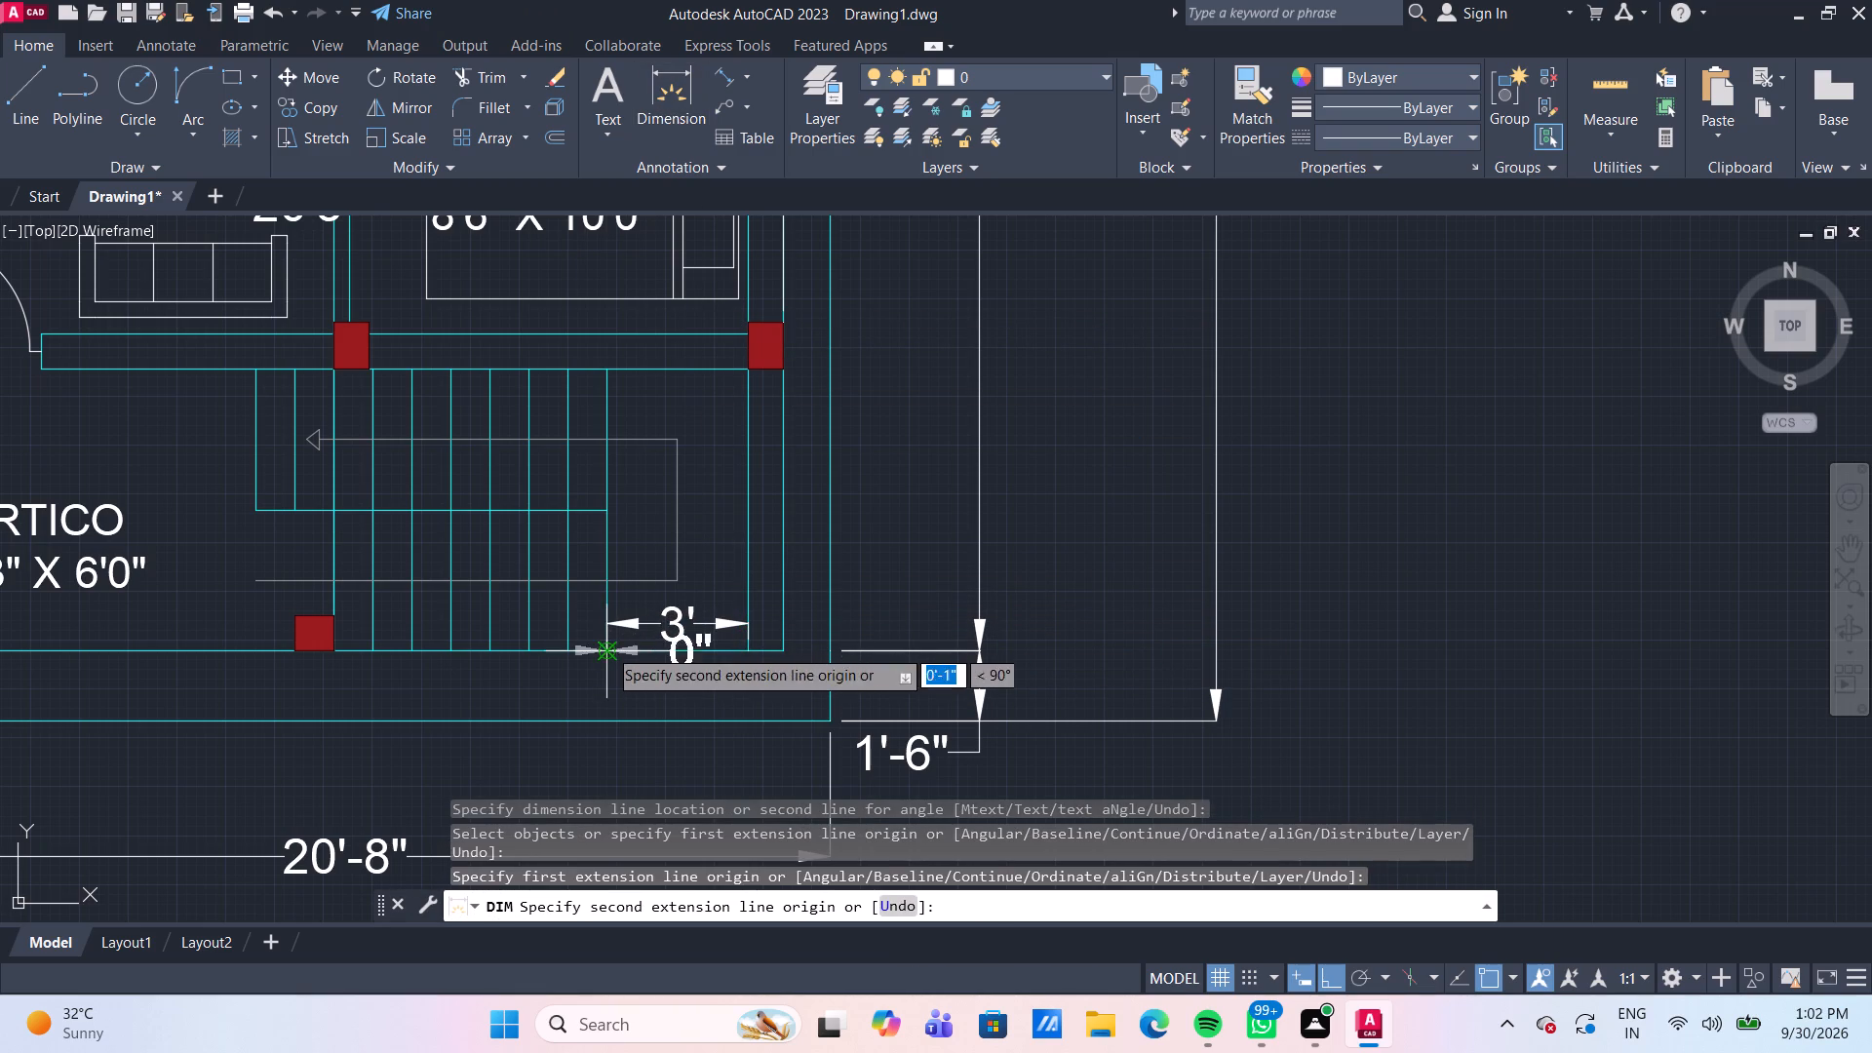
left_click(336, 648)
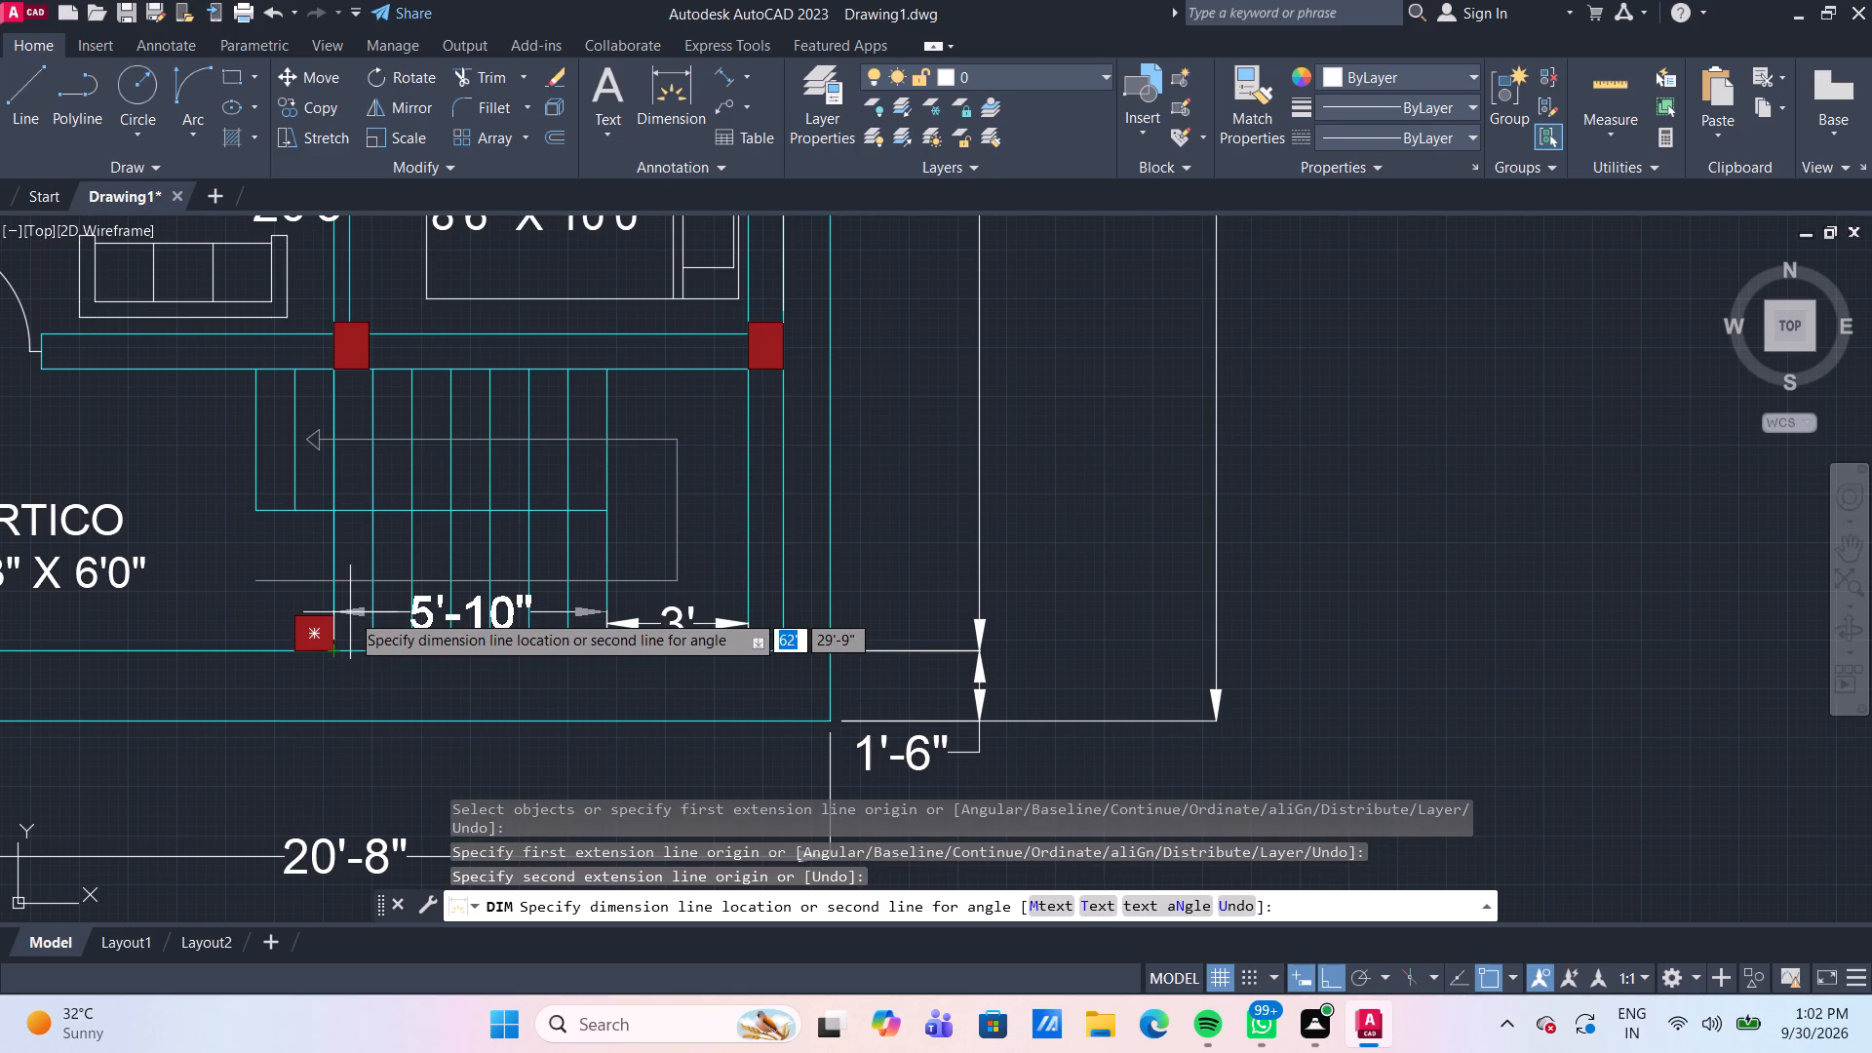
left_click(350, 612)
Dimension the full length of the upper stair flight, from its first riser to the landing, placing it just below the wall.
middle_click_drag(652, 410, 664, 416)
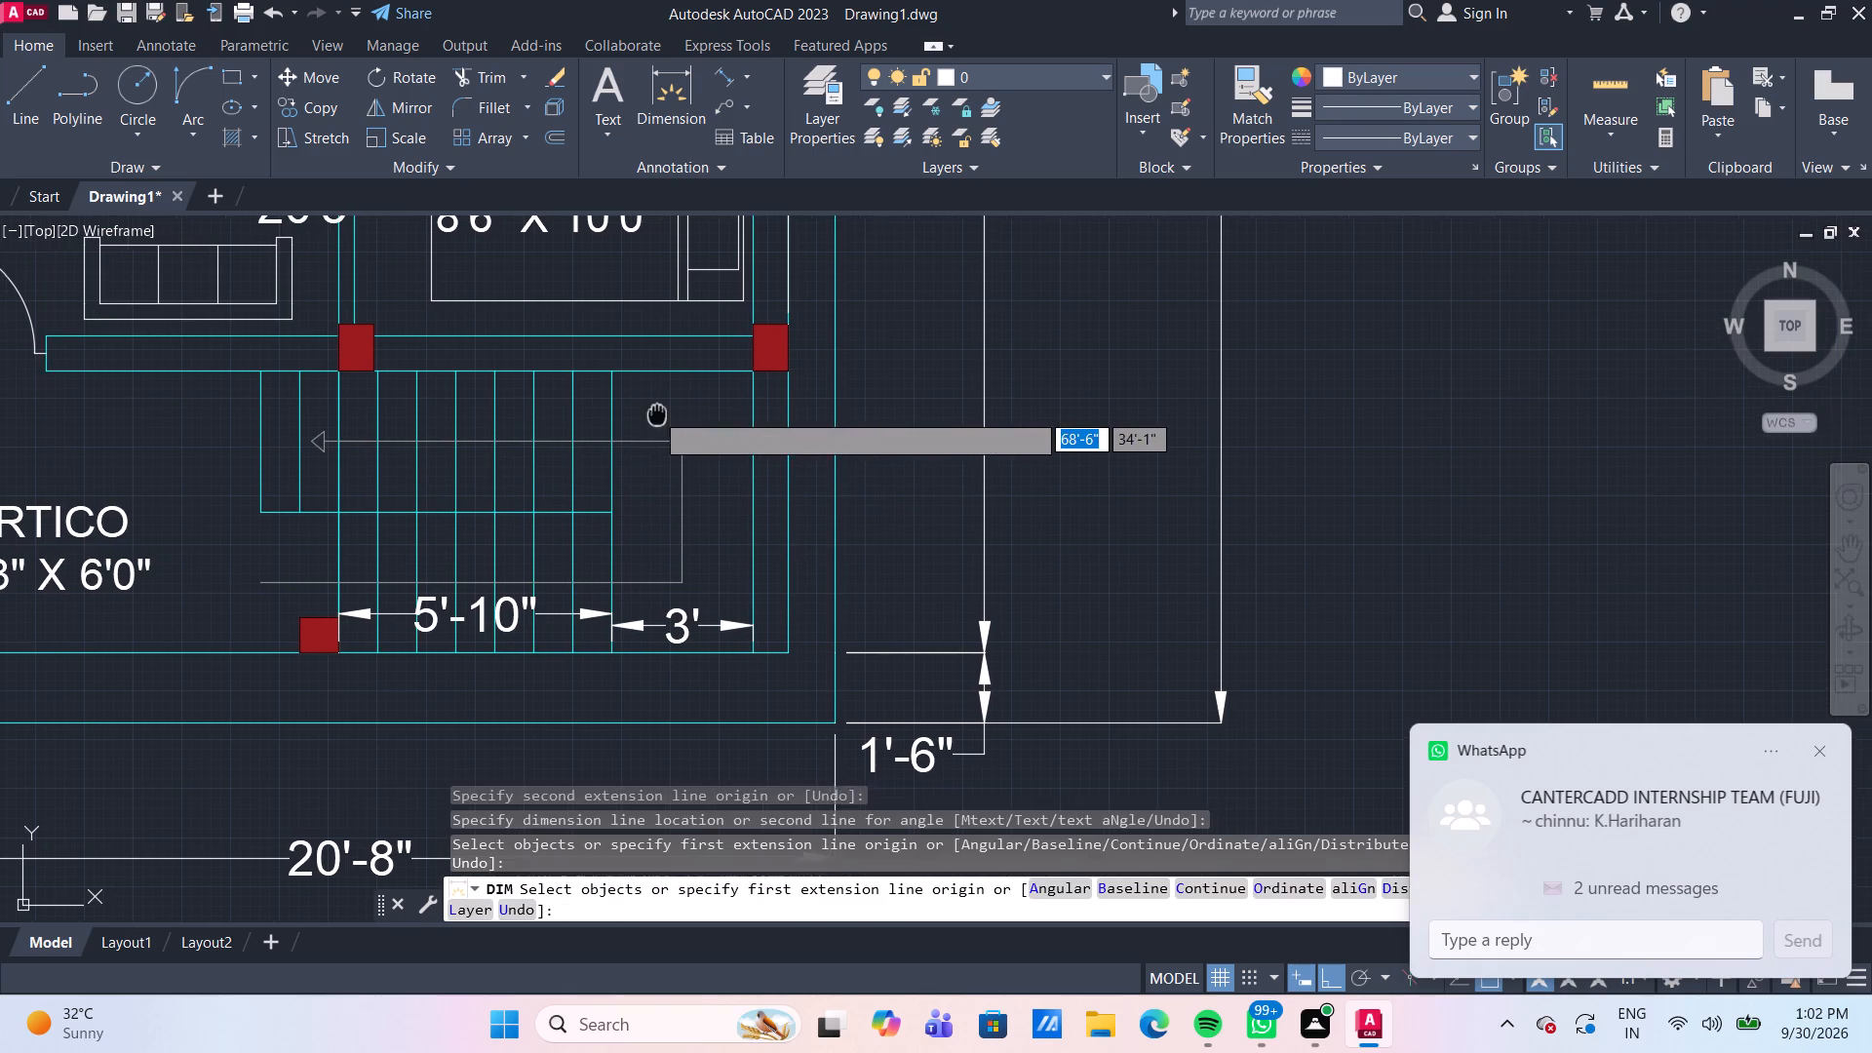
middle_click_drag(664, 416, 691, 431)
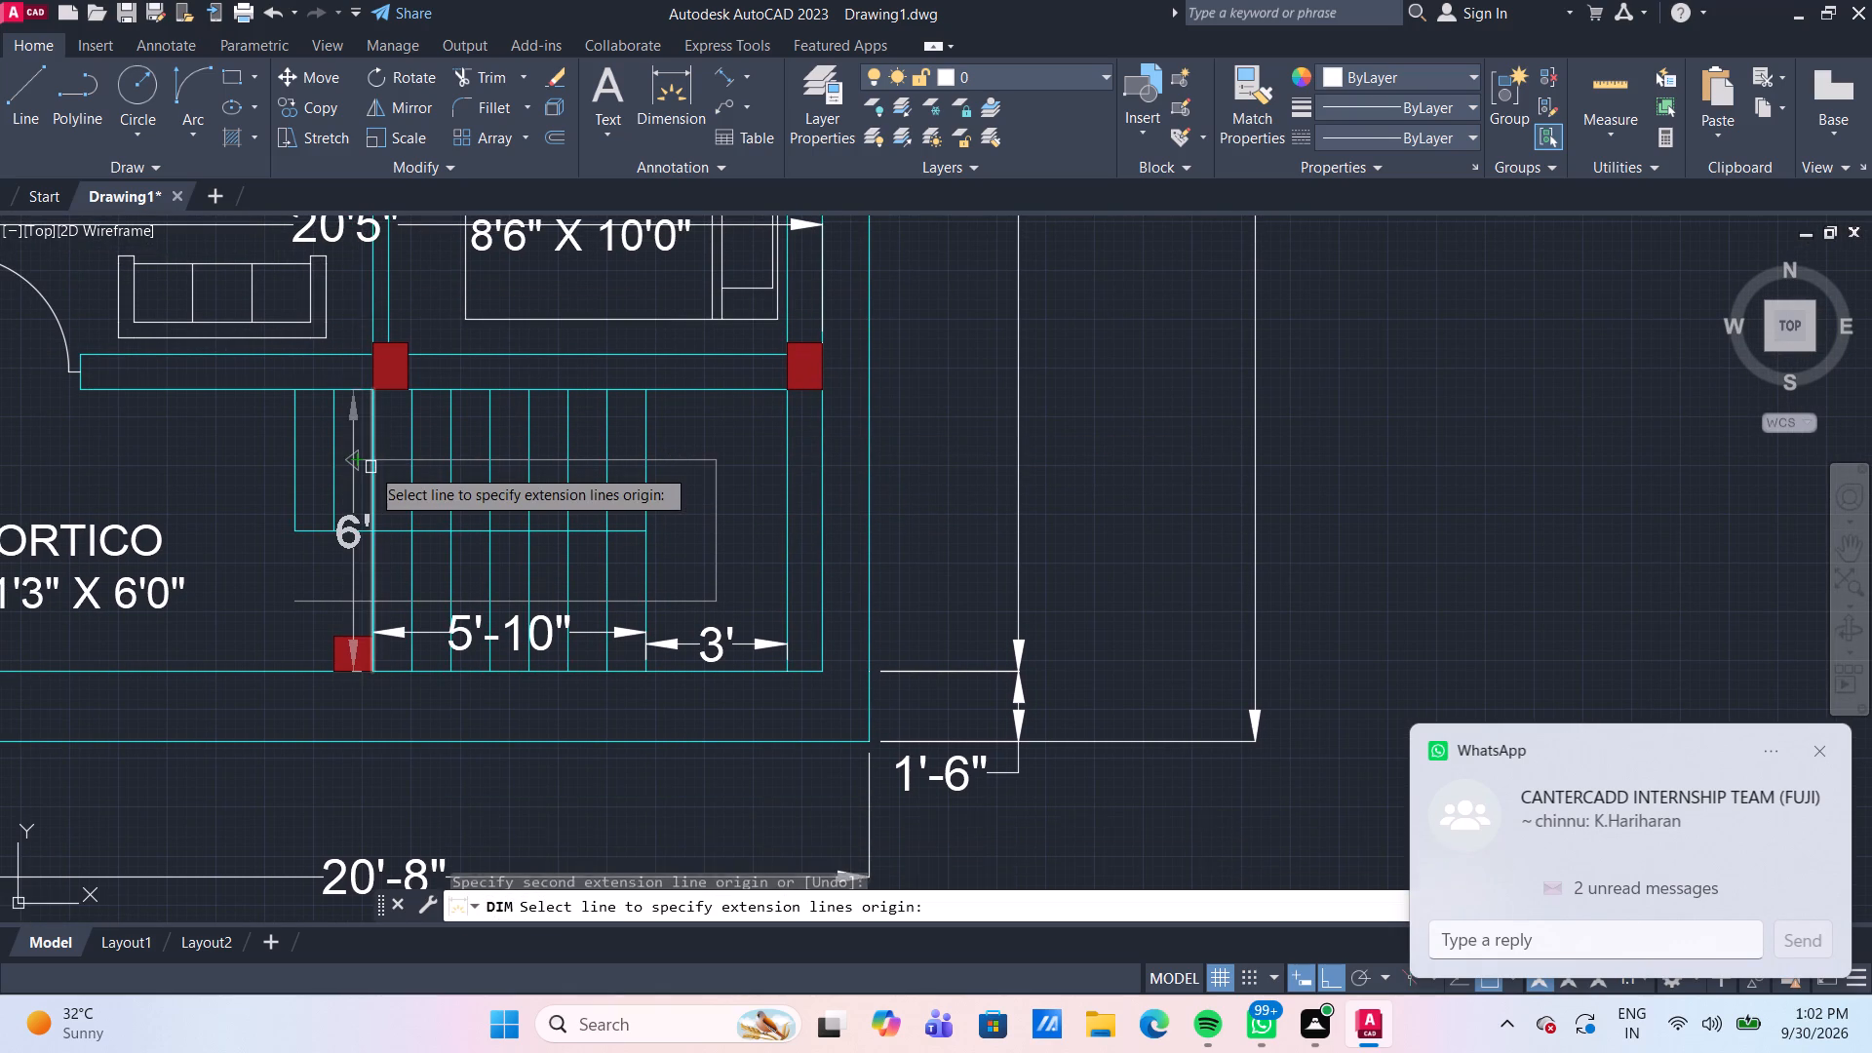
left_click(296, 393)
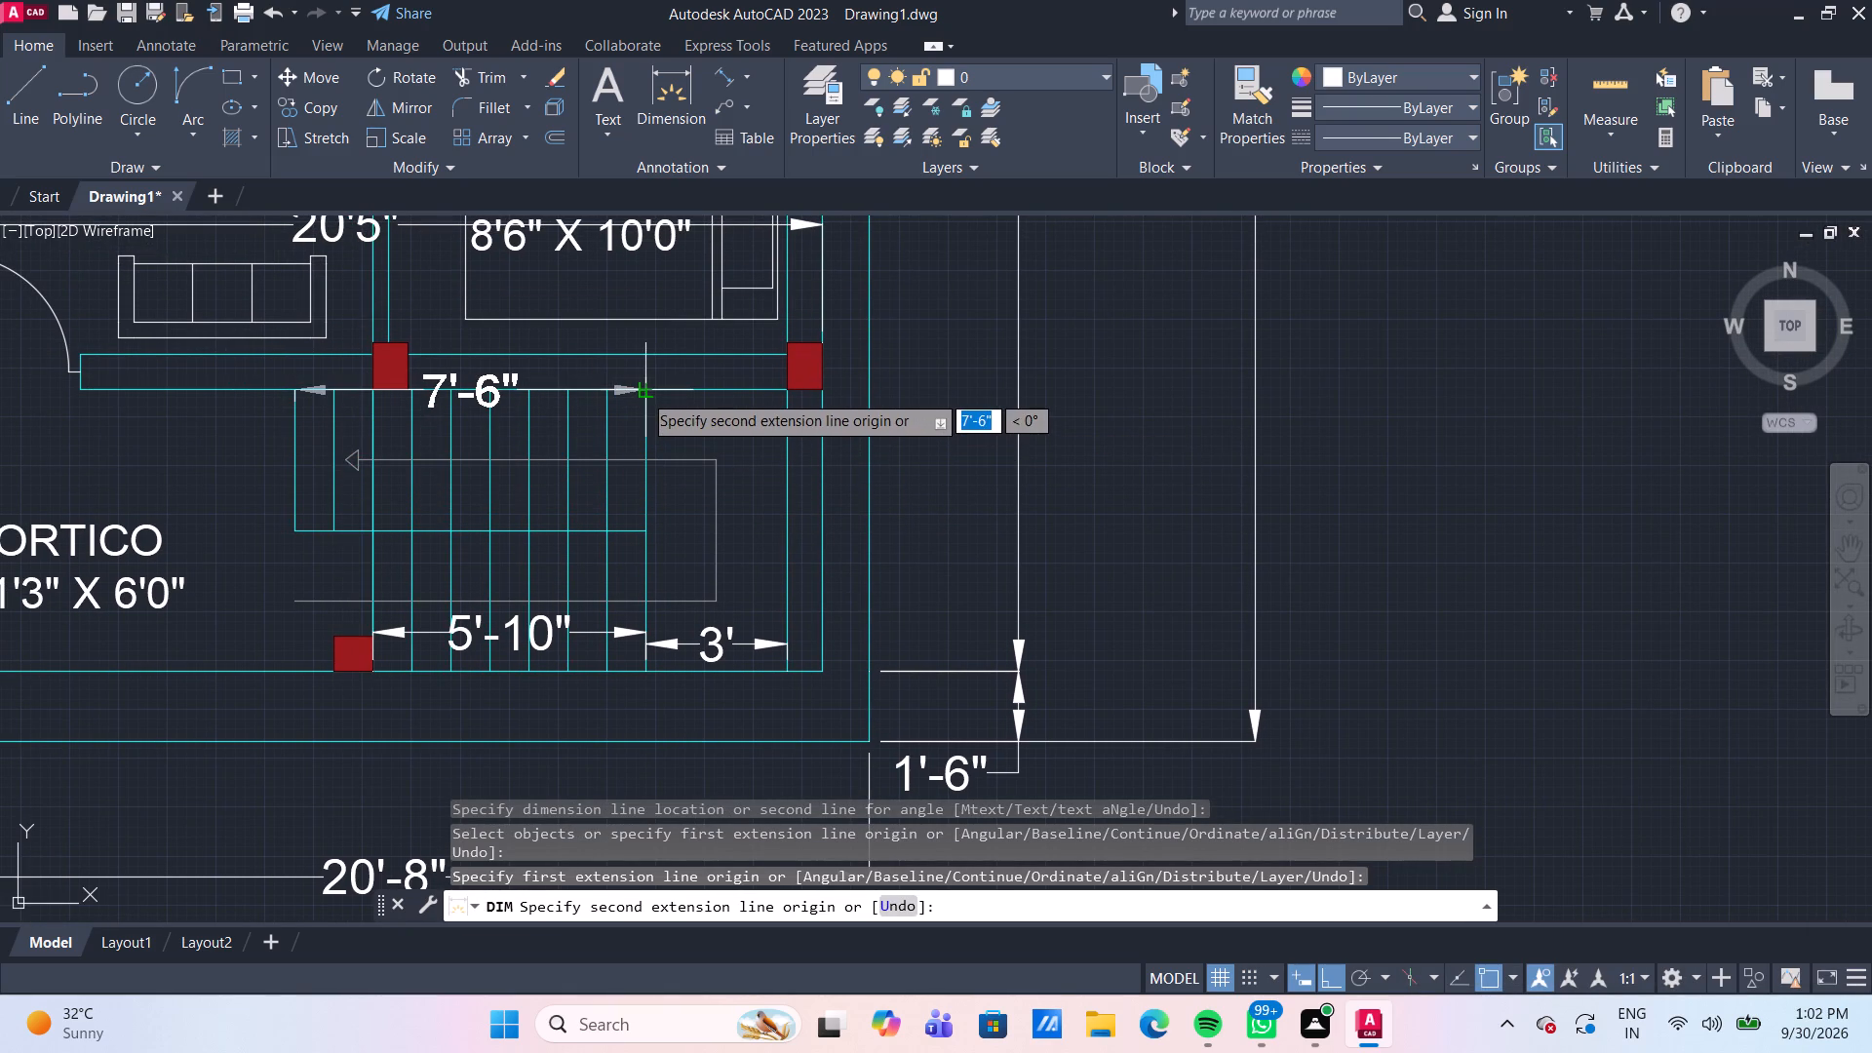
left_click(643, 393)
left_click(638, 423)
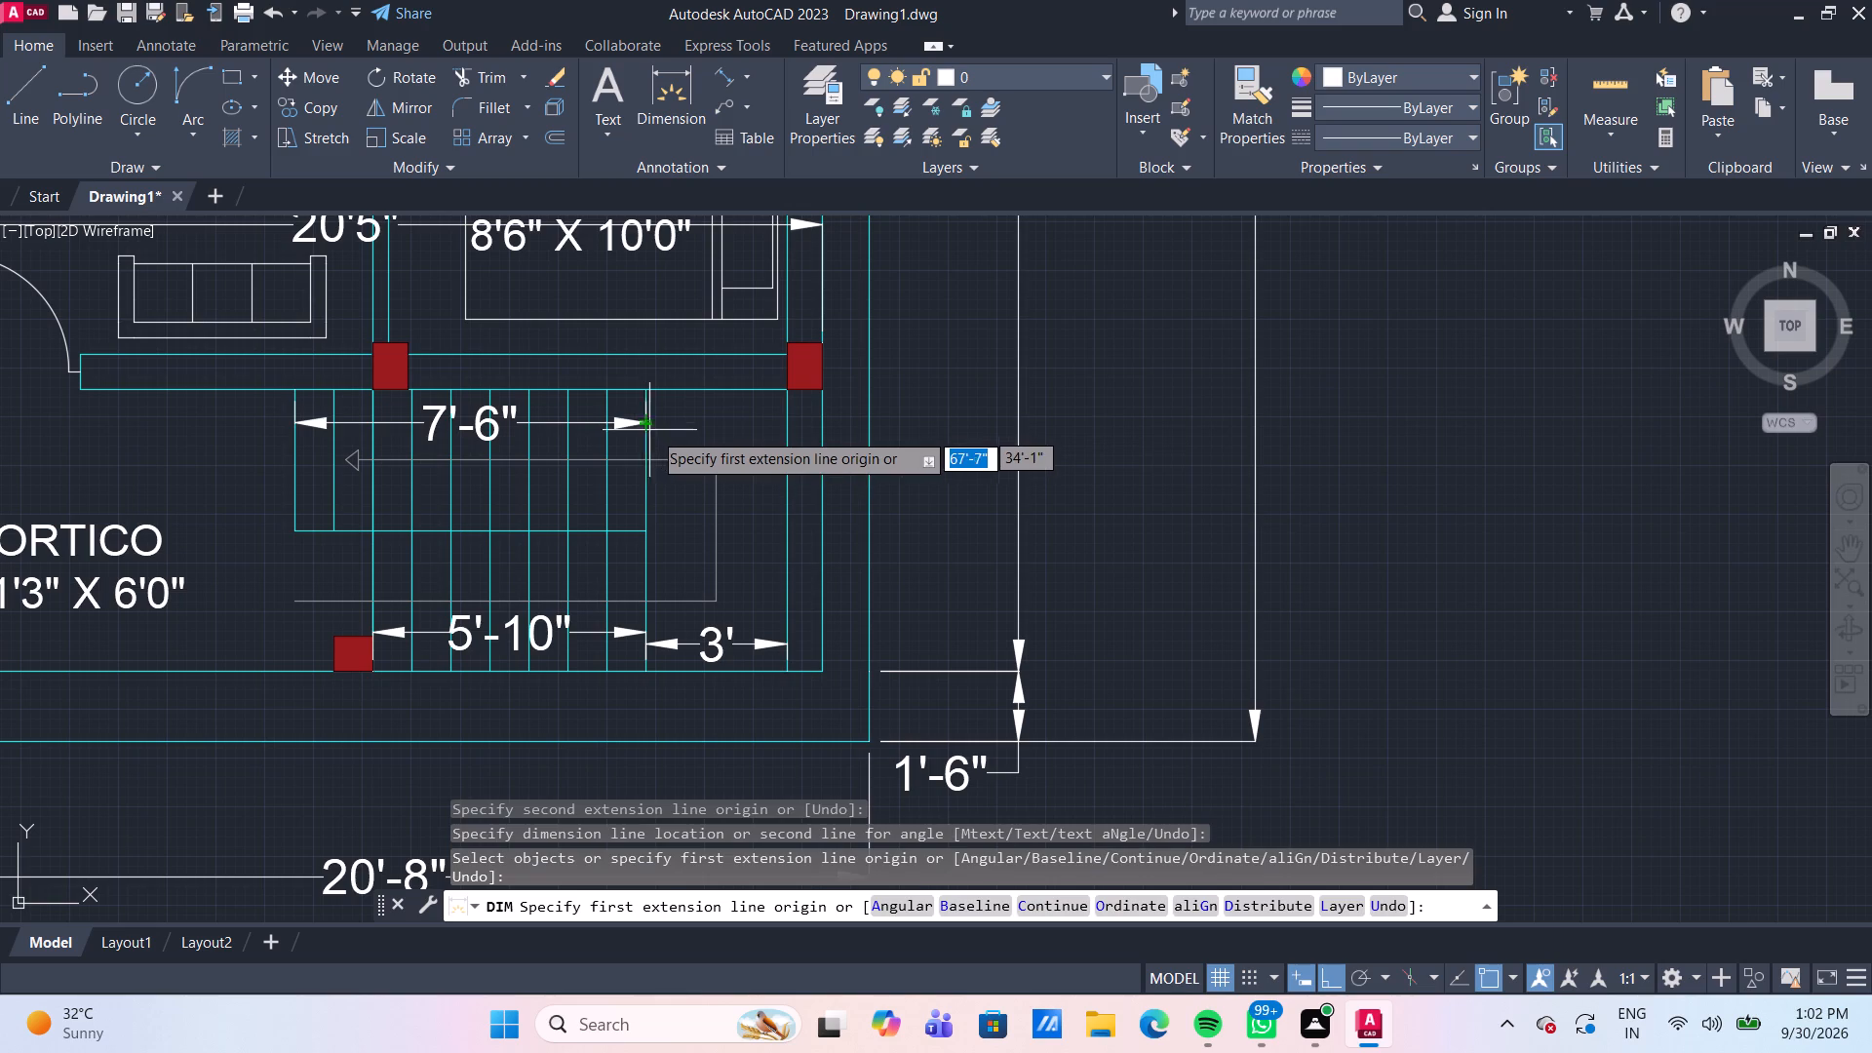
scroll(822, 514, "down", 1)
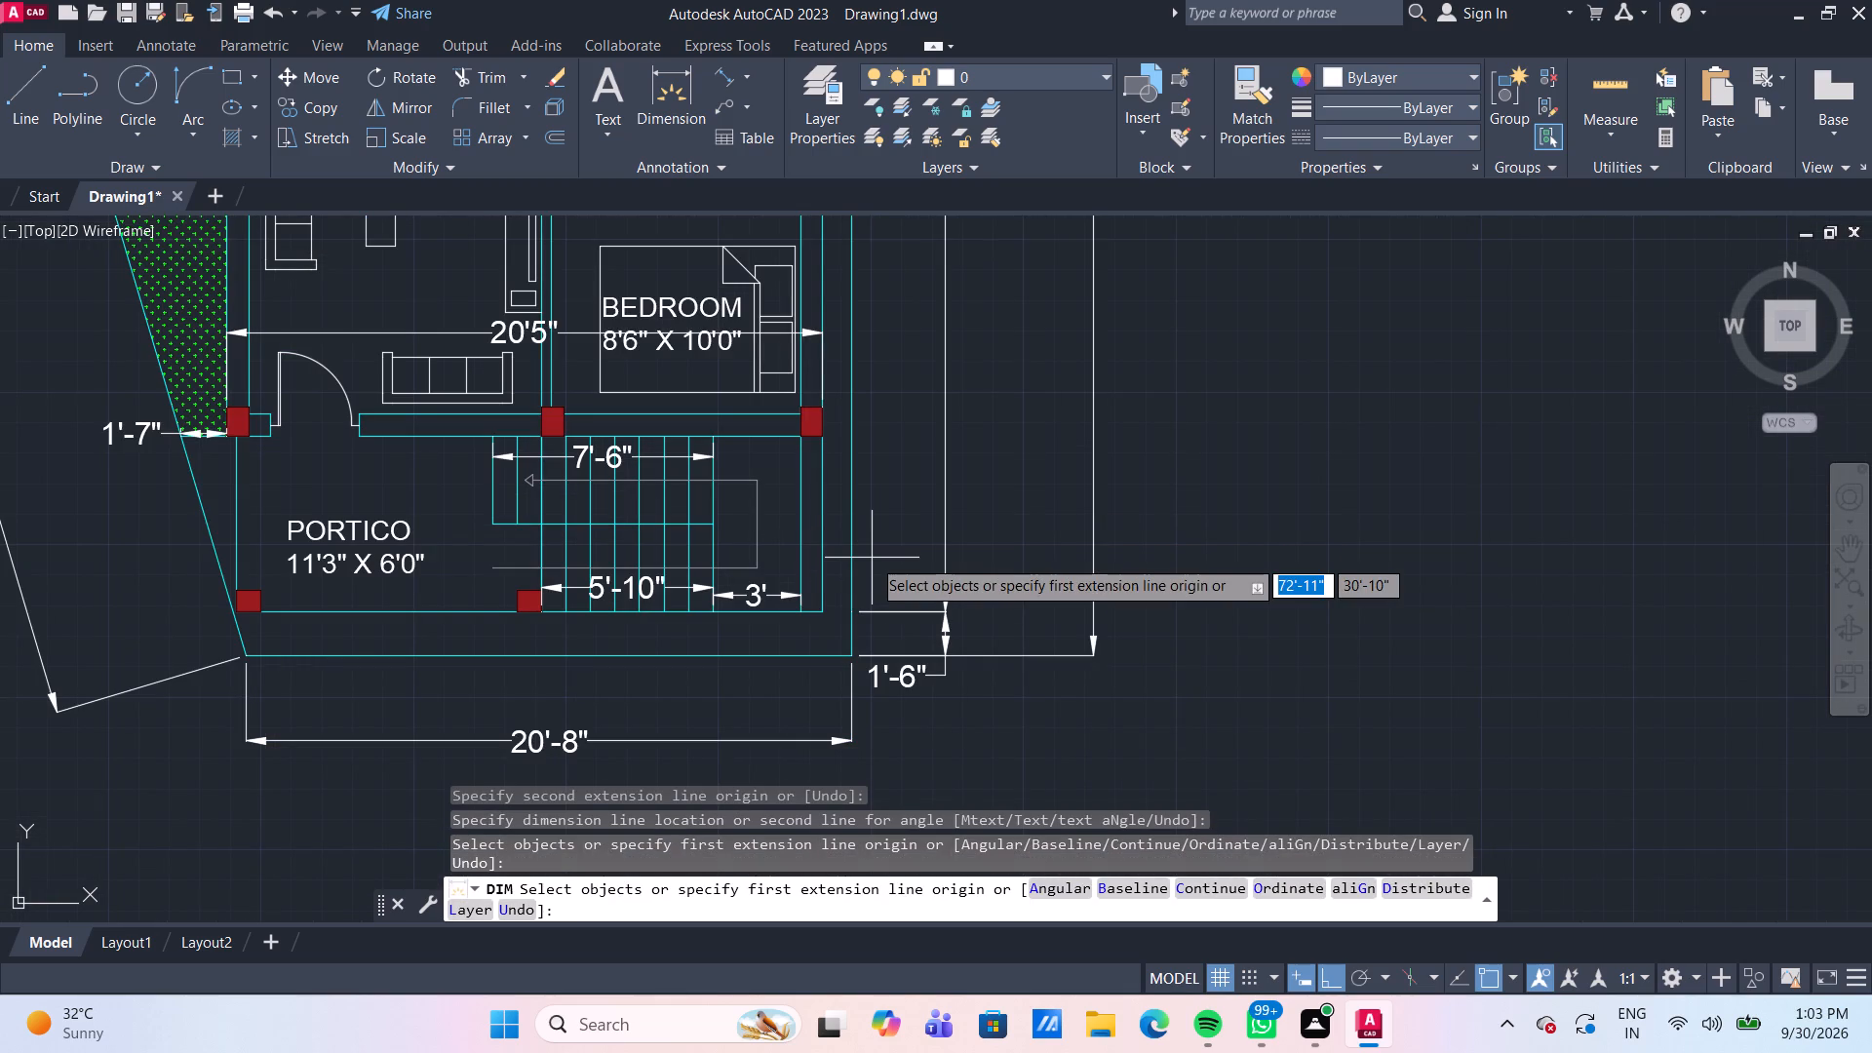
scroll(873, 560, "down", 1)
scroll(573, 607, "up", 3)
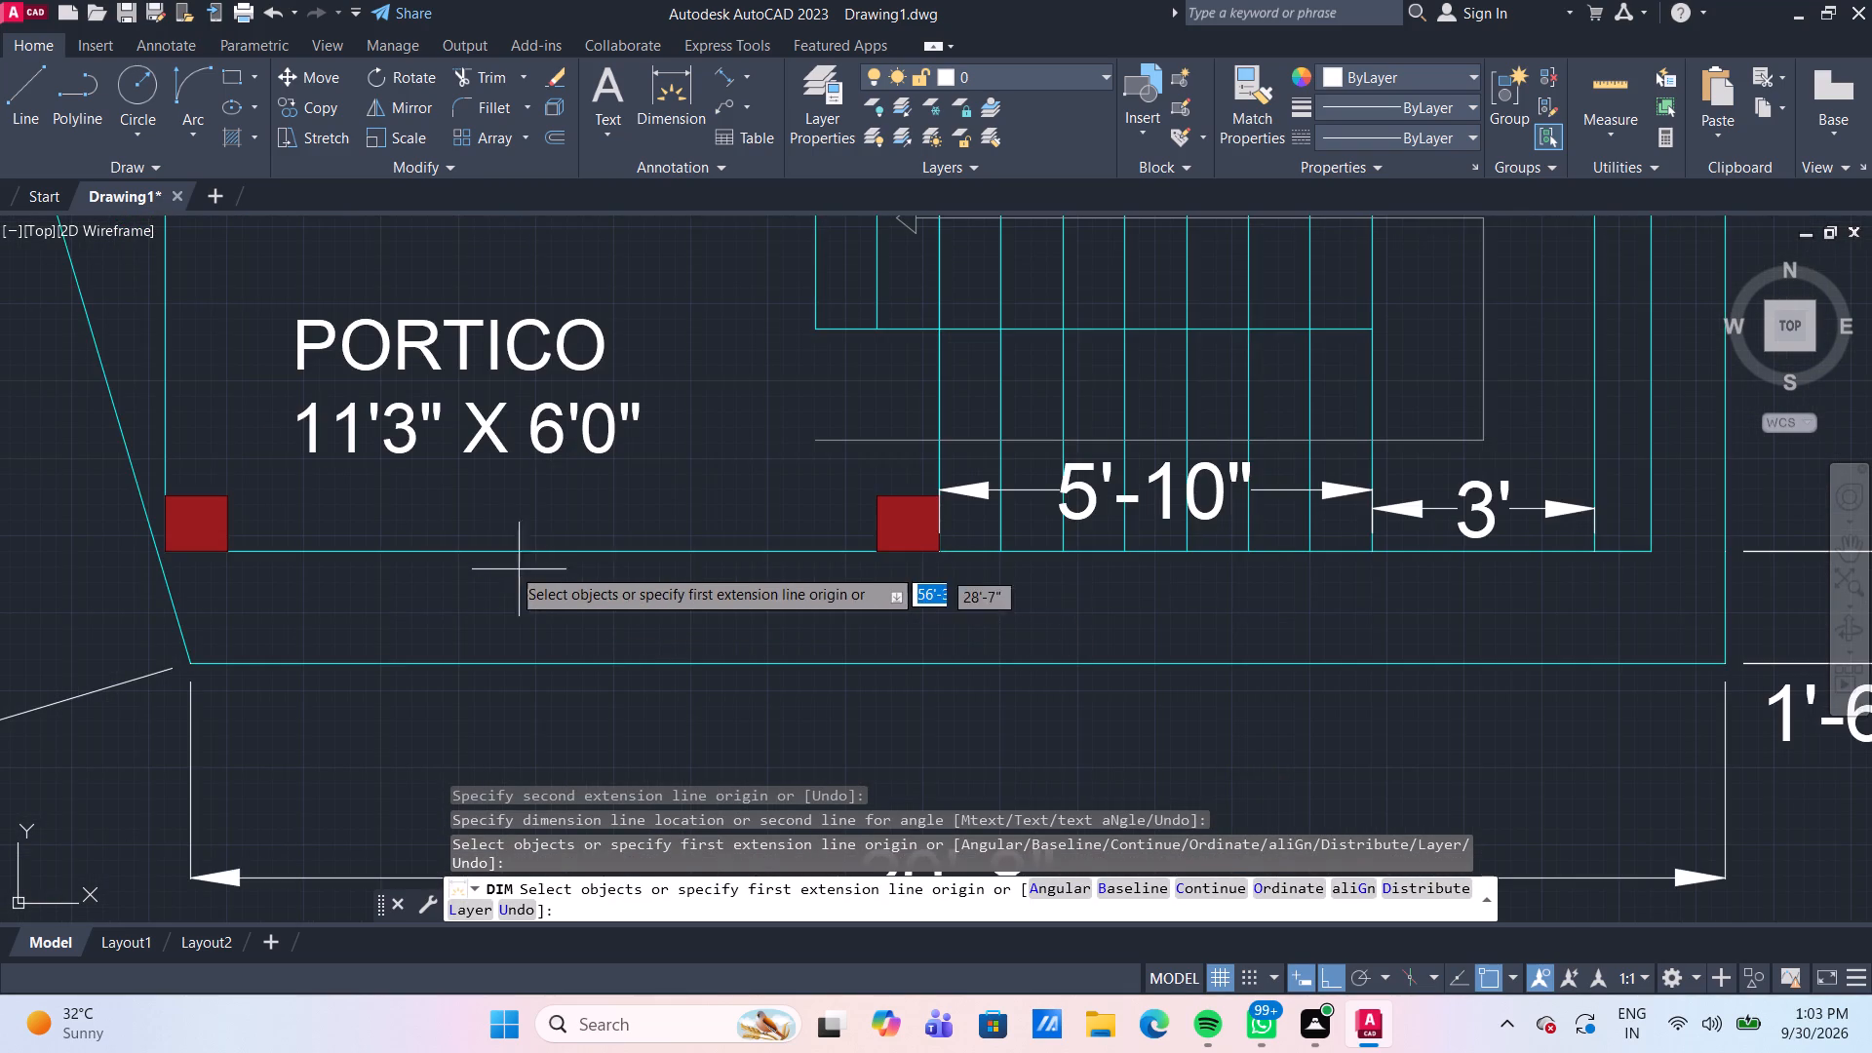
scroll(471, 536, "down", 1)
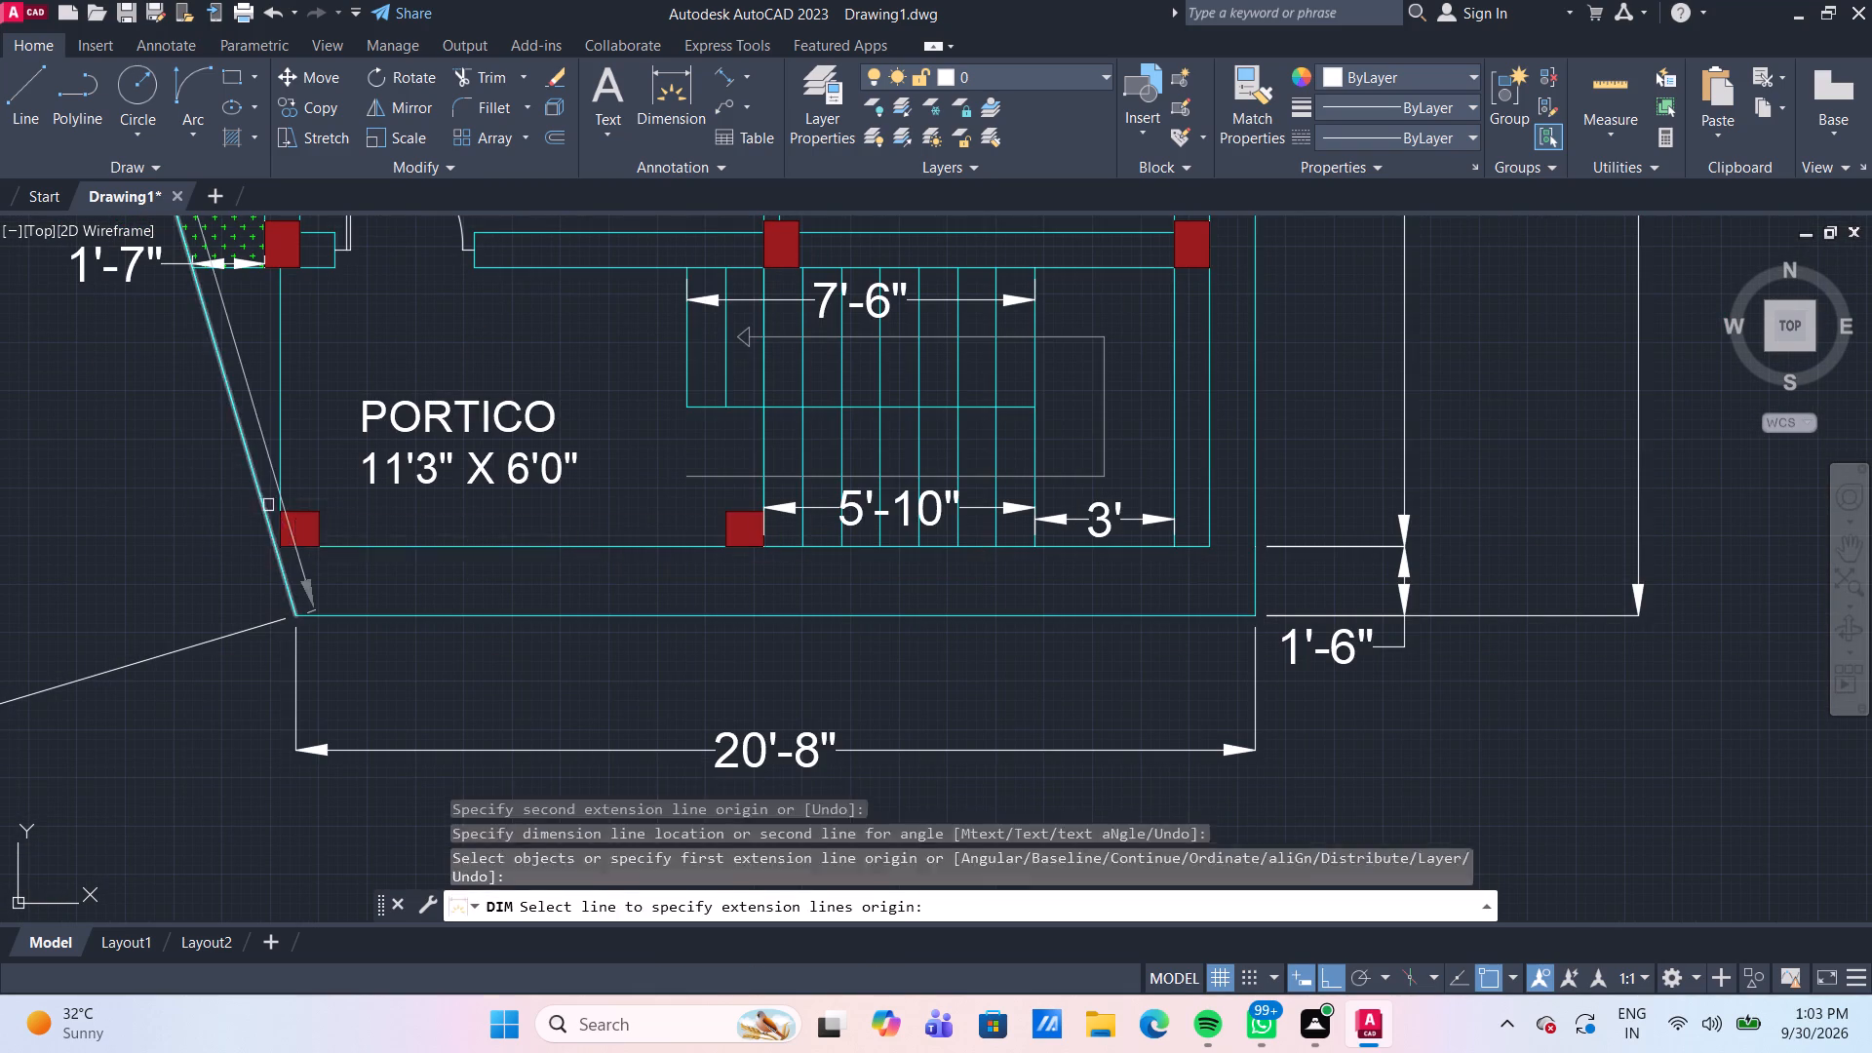
Dimension the portico's width from its outer wall line to the stair riser just past the column, placing it just above the columns.
left_click(280, 510)
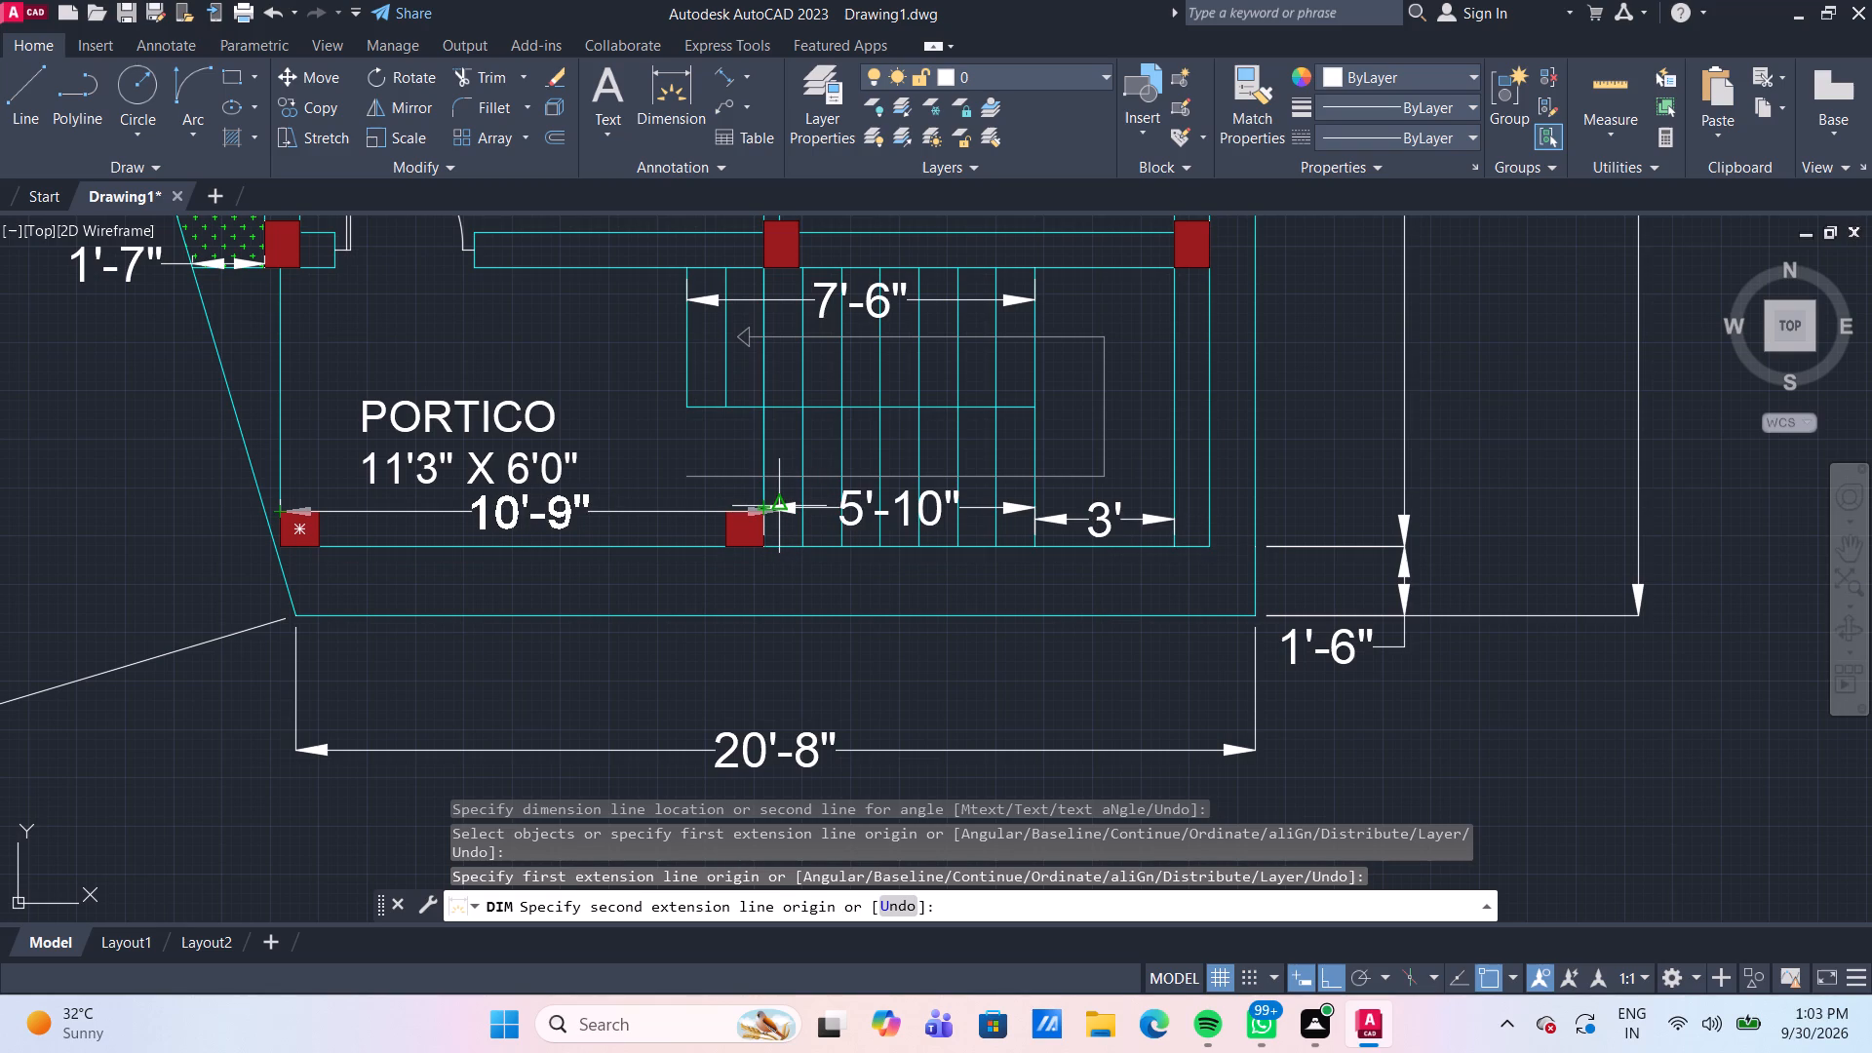
scroll(783, 505, "up", 2)
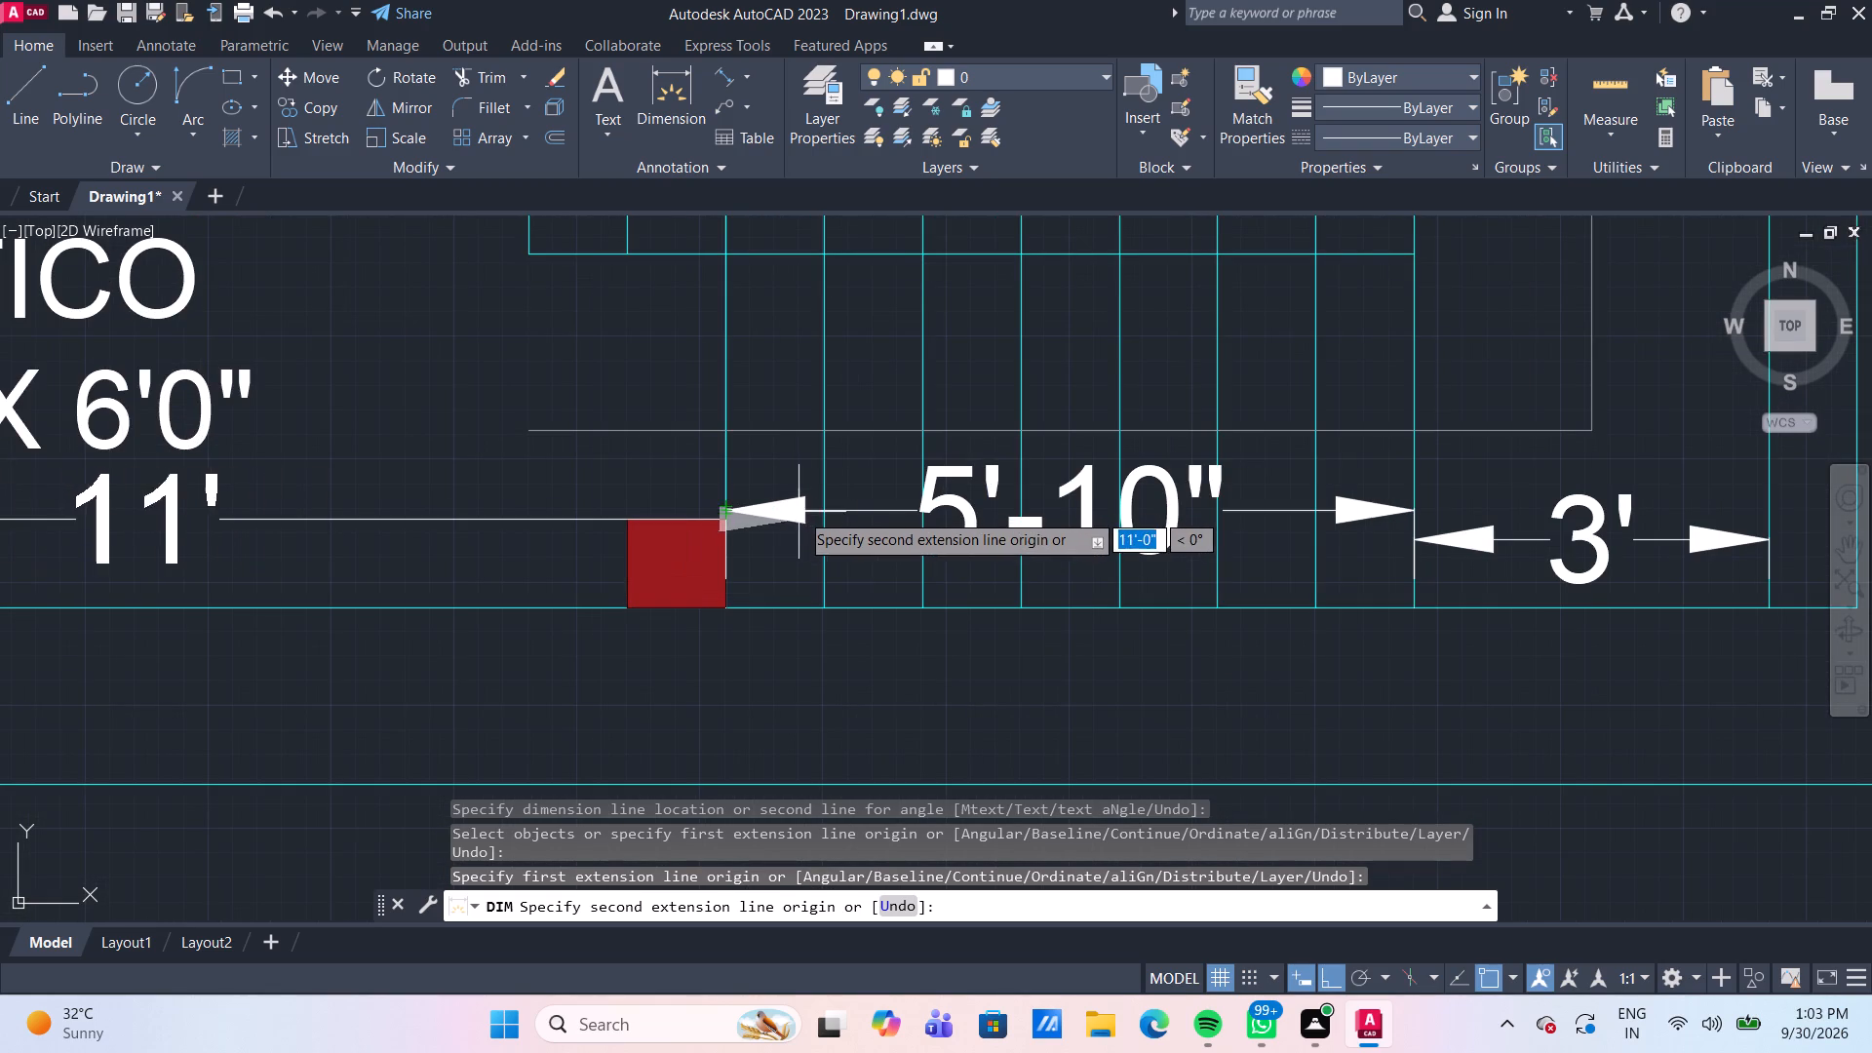
left_click(827, 512)
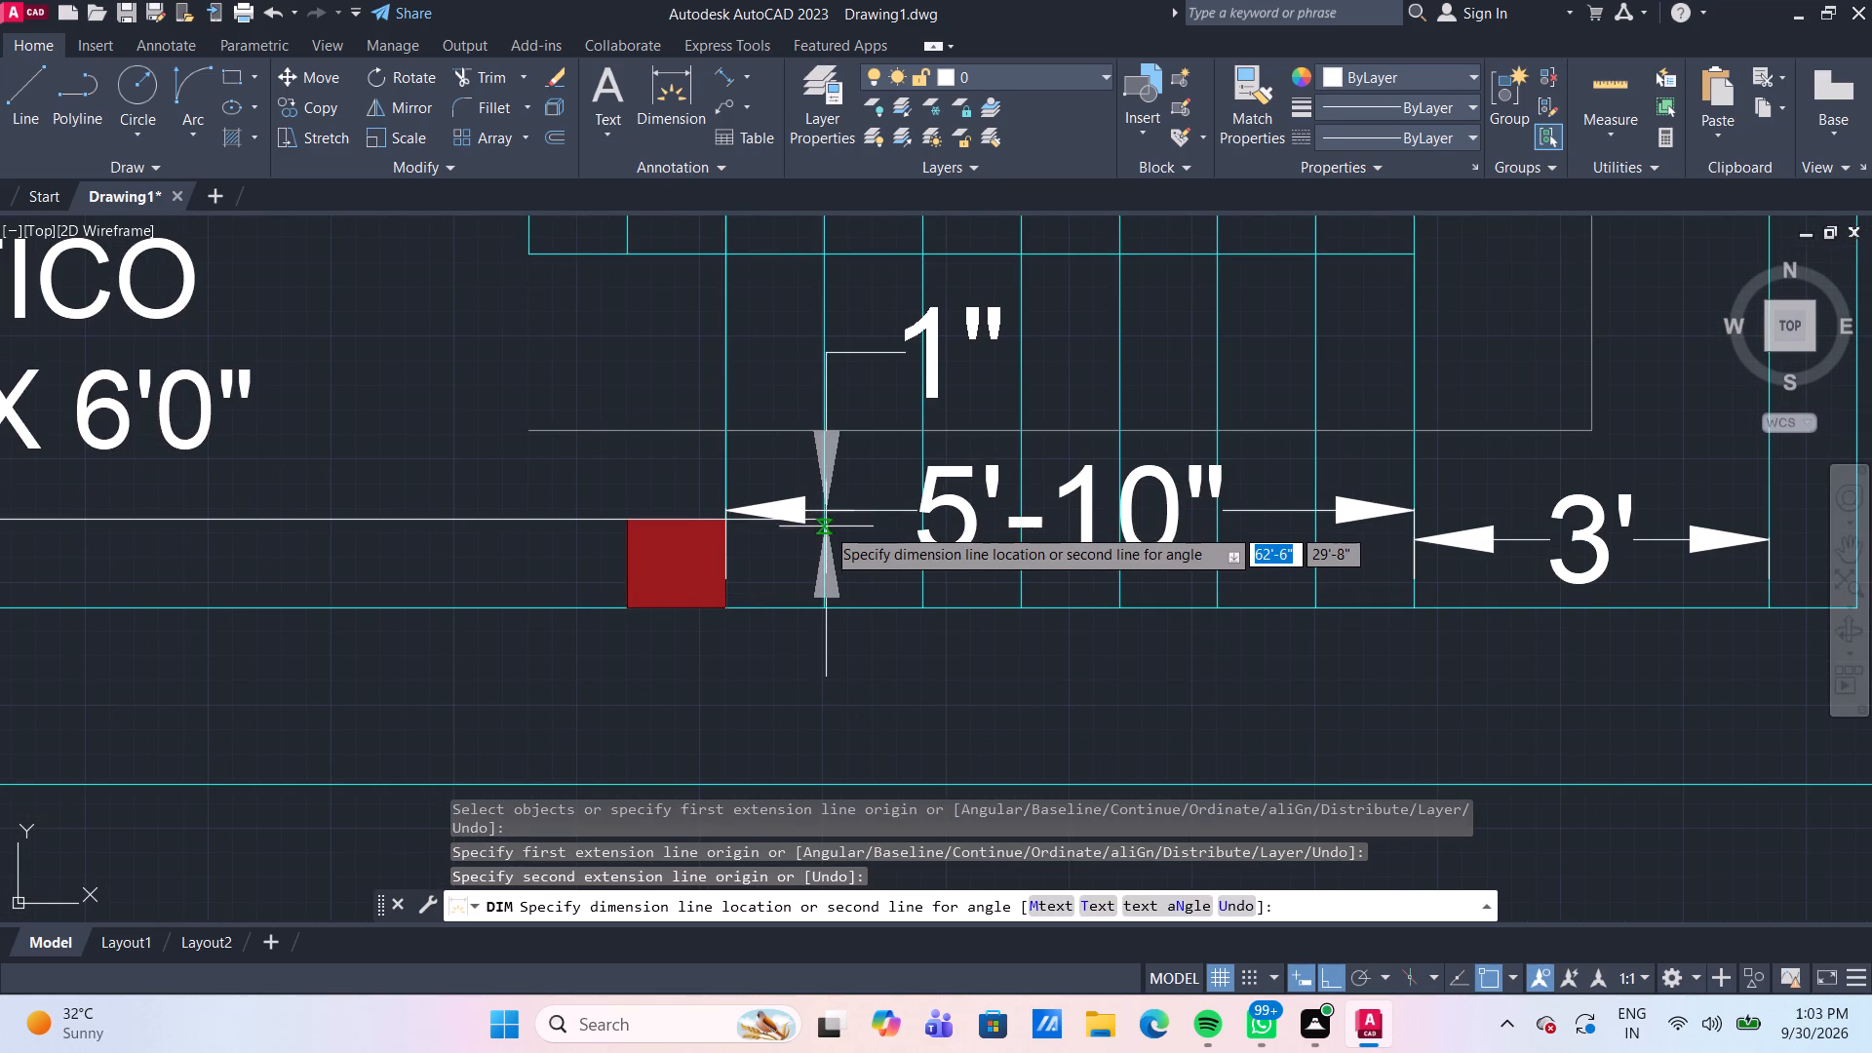
scroll(826, 531, "down", 1)
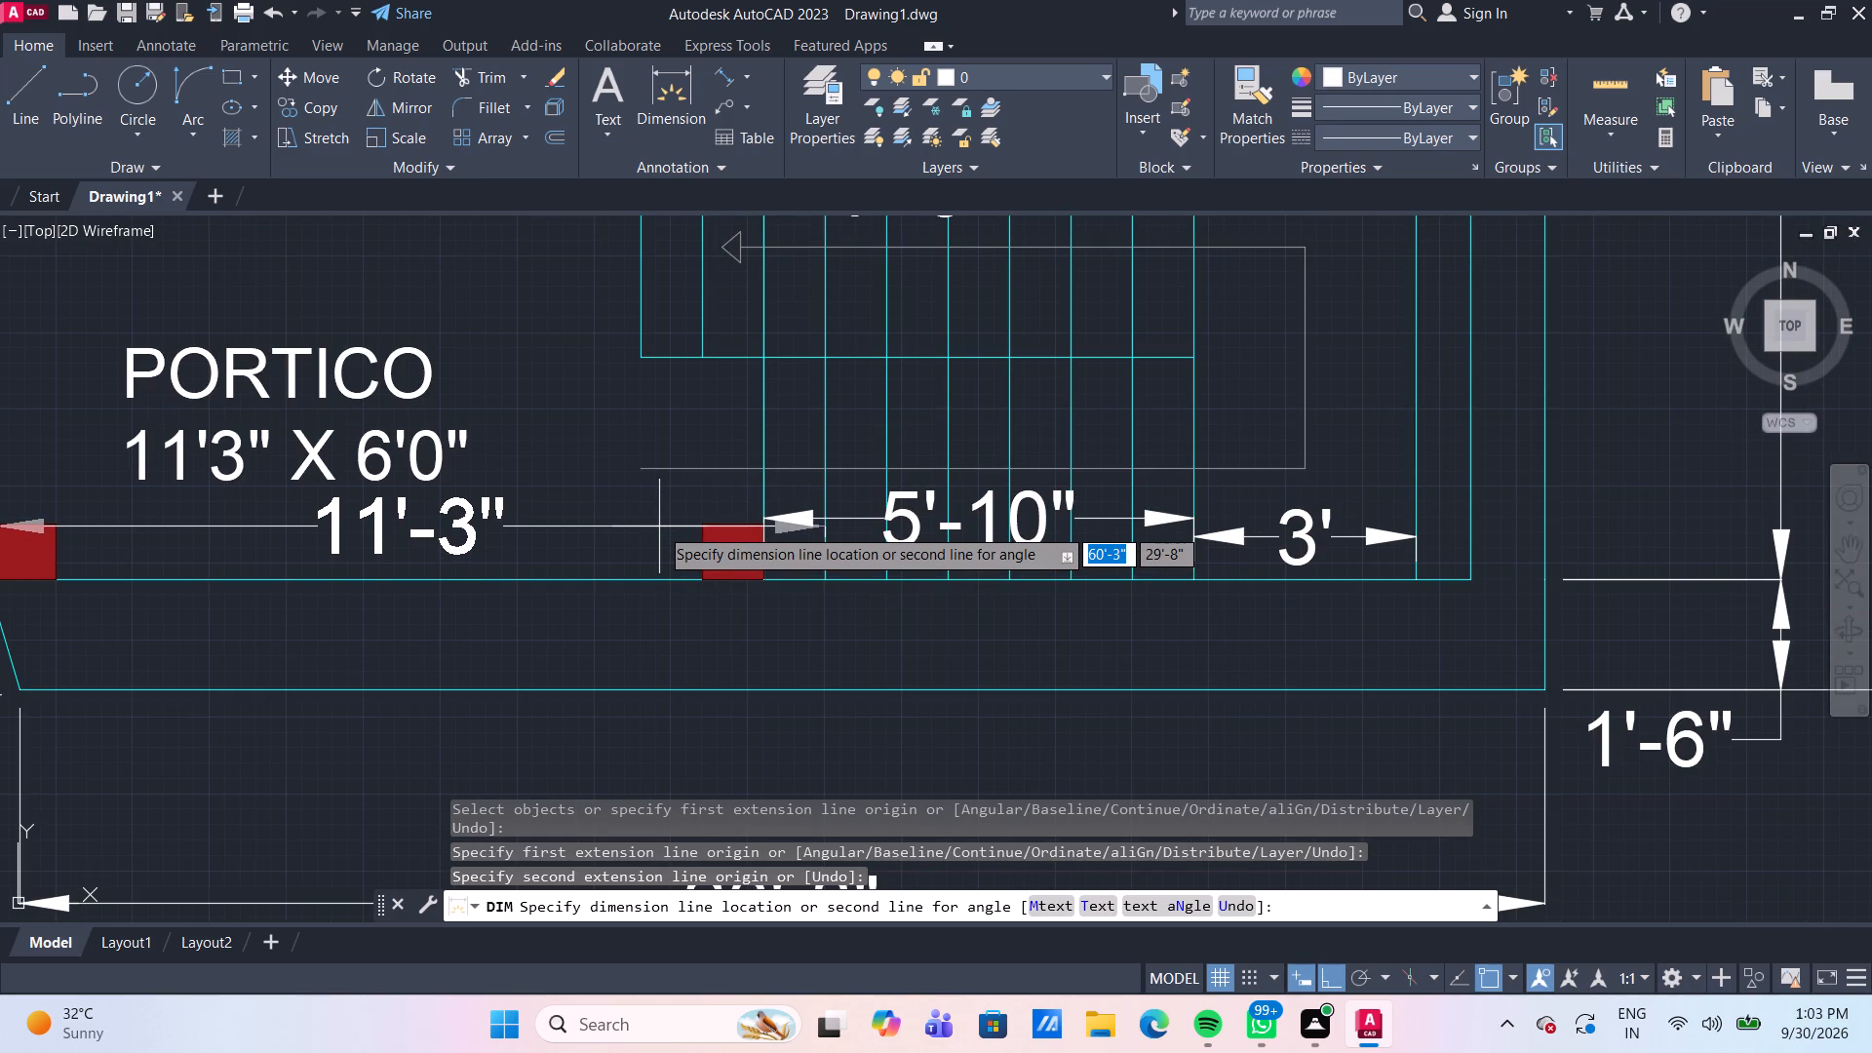
left_click(659, 523)
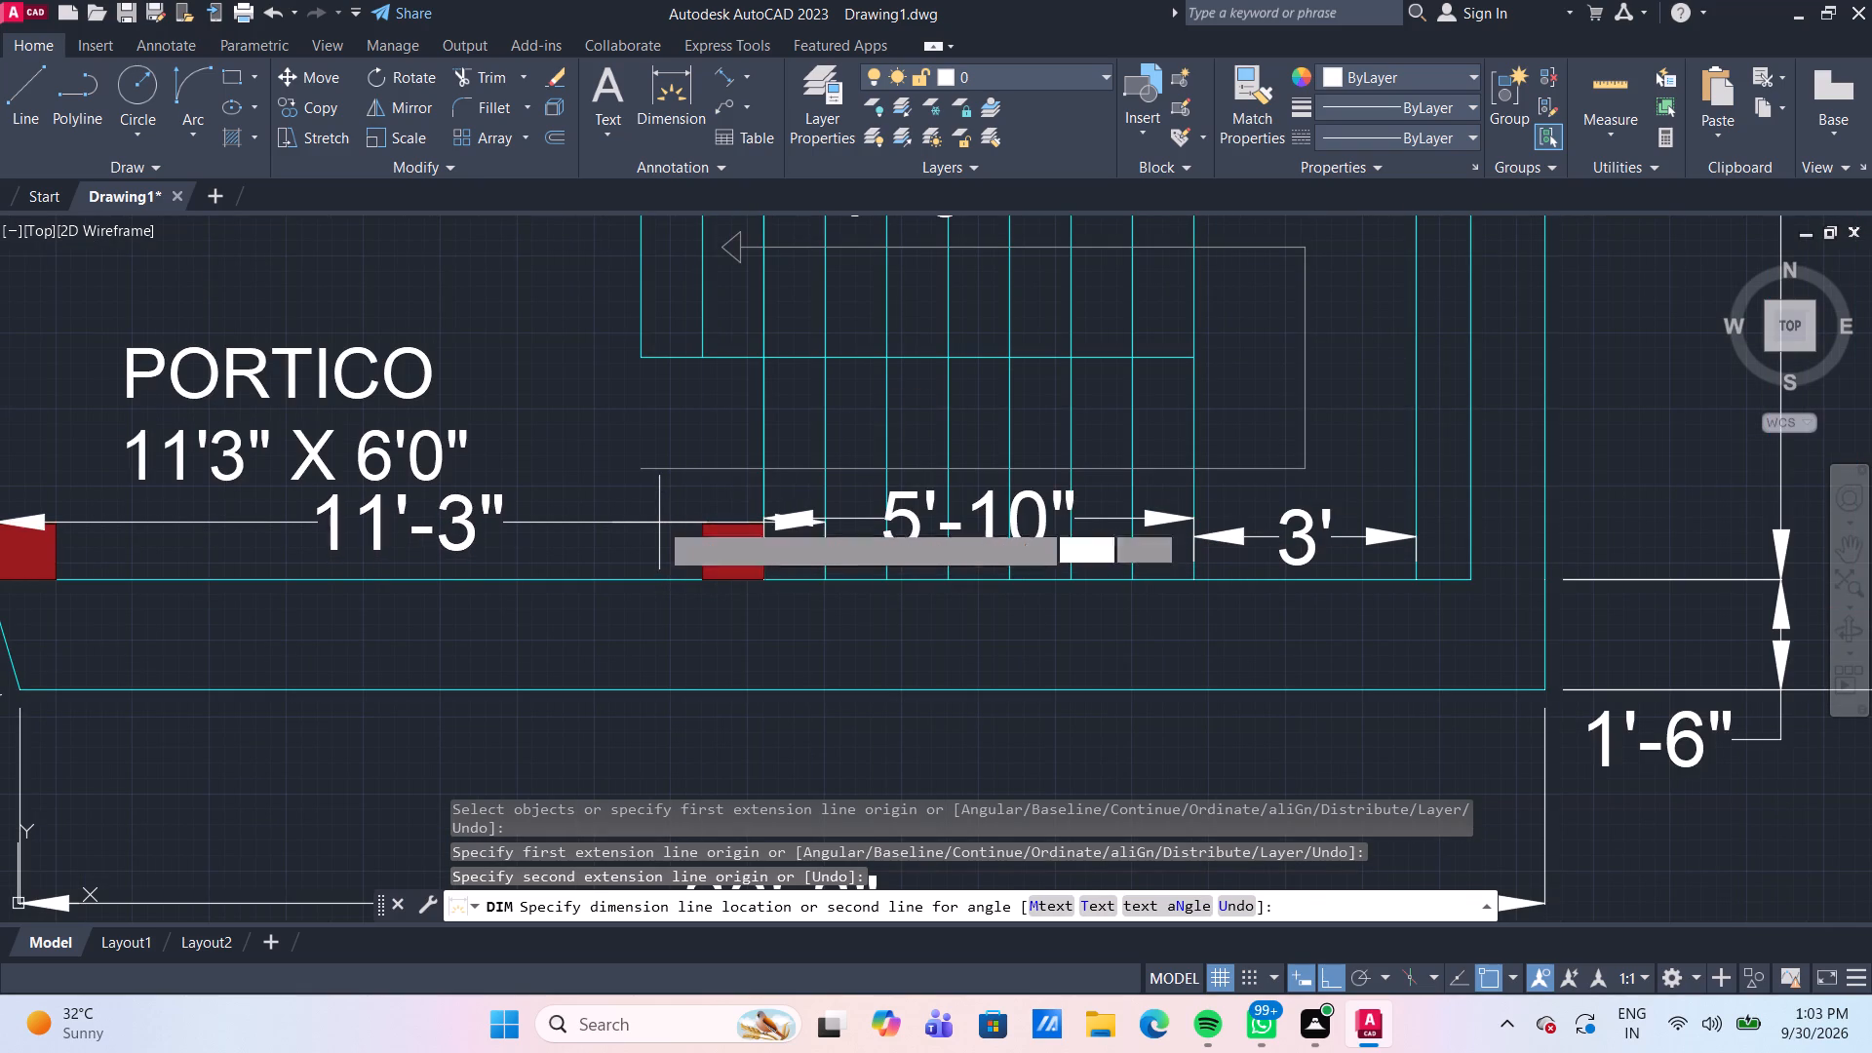
scroll(647, 491, "down", 3)
scroll(562, 439, "up", 2)
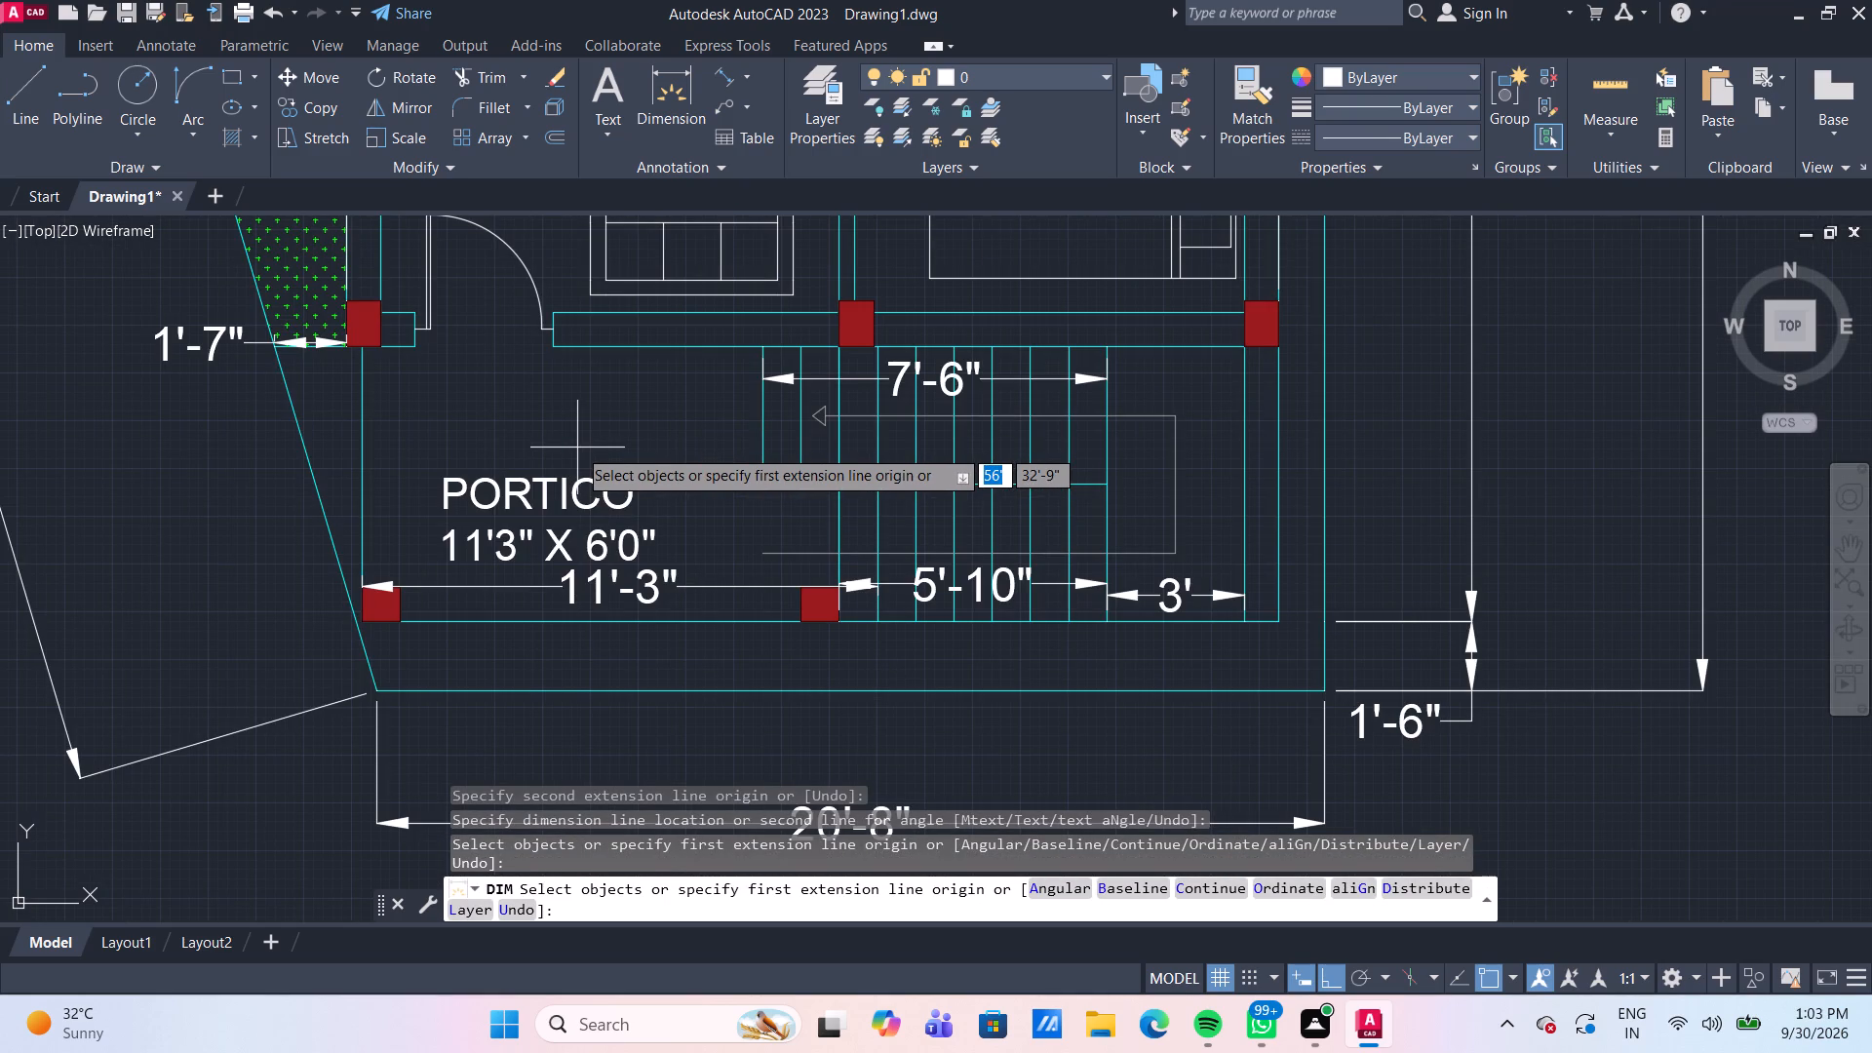
key("Escape")
Move the PORTICO room label straight up by about 1'-3", away from the new width dimension.
left_click(620, 534)
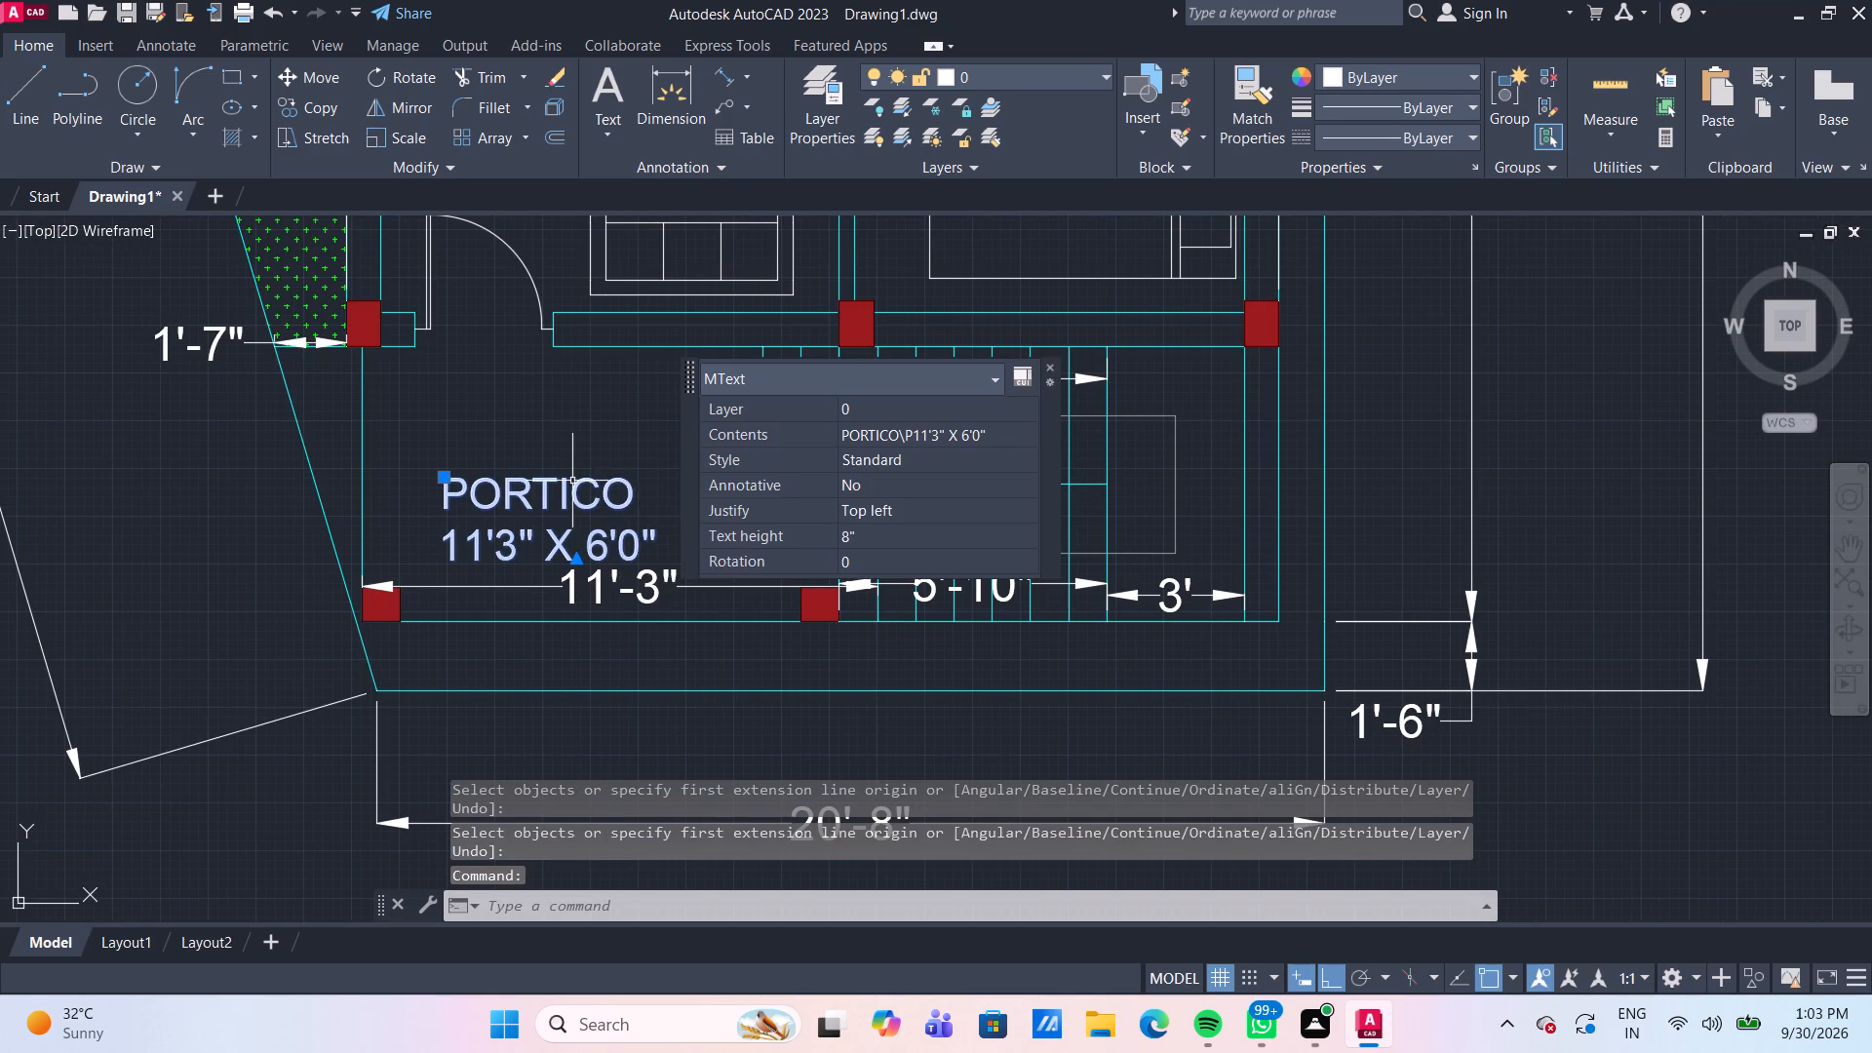
key("m")
key("Return")
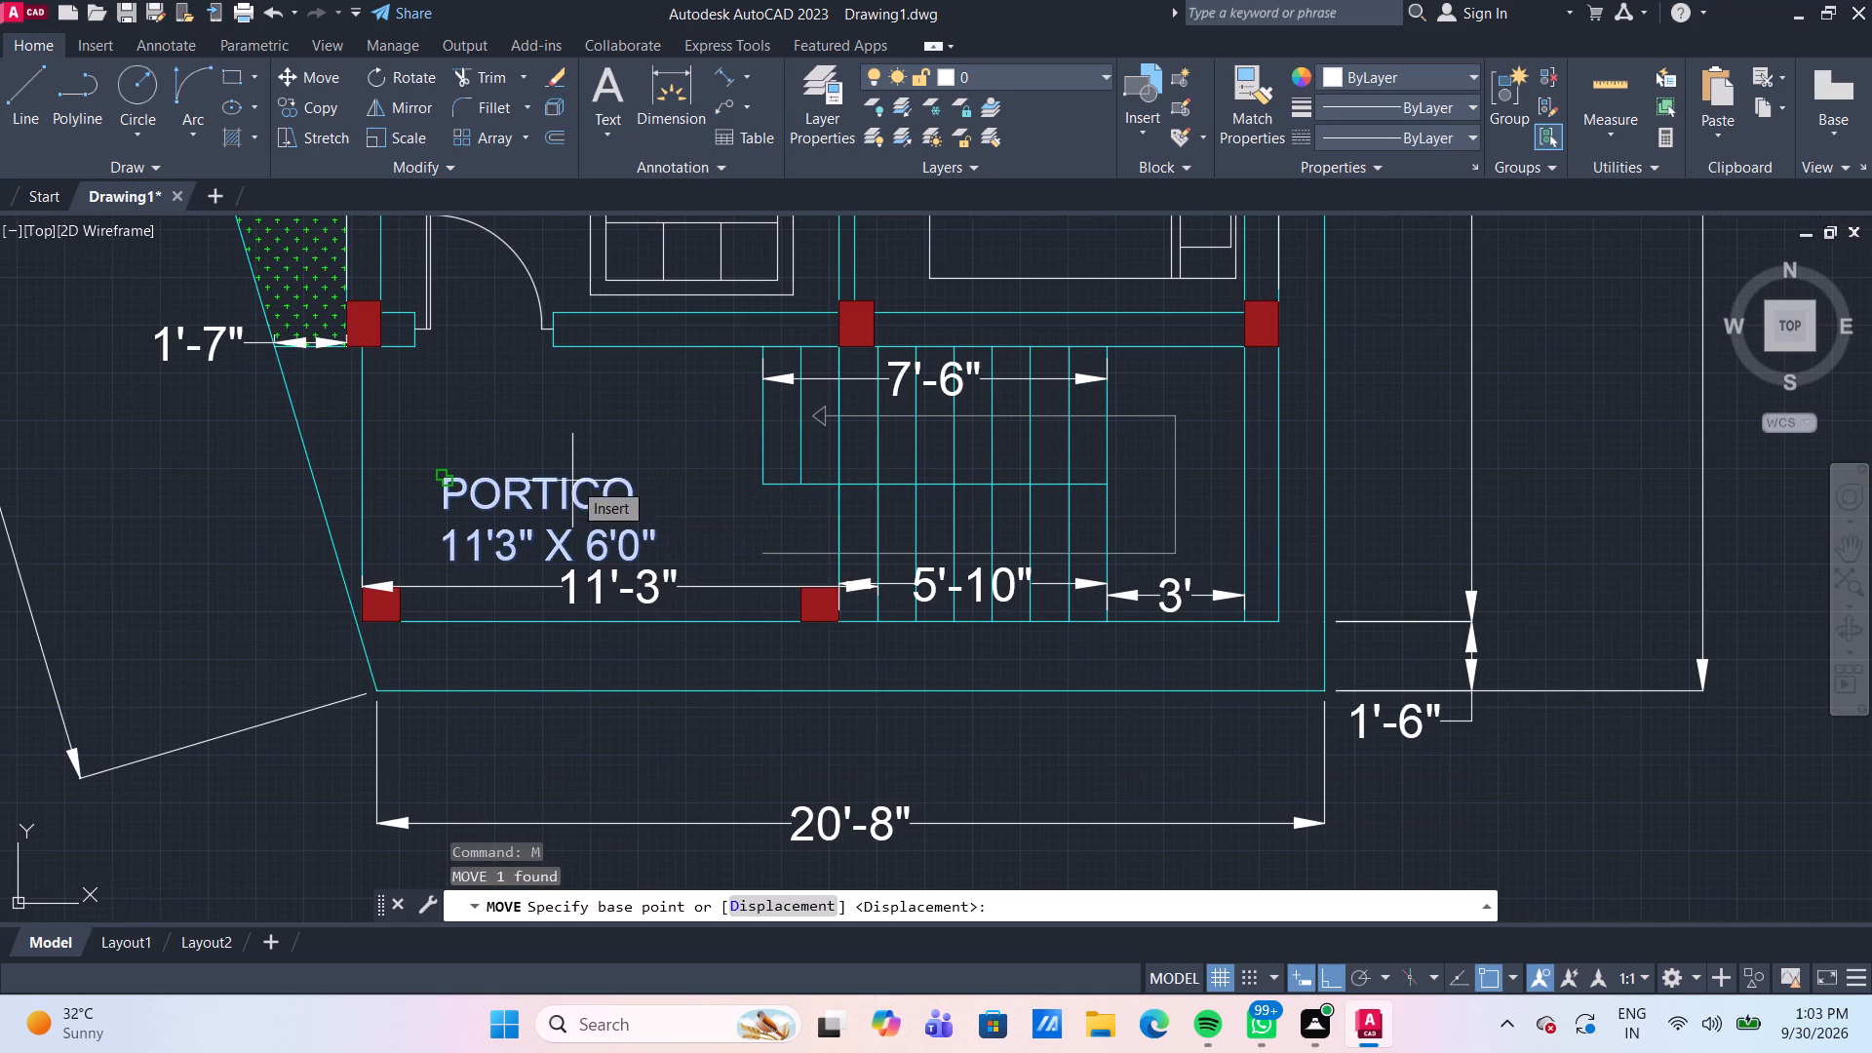
scroll(544, 528, "up", 2)
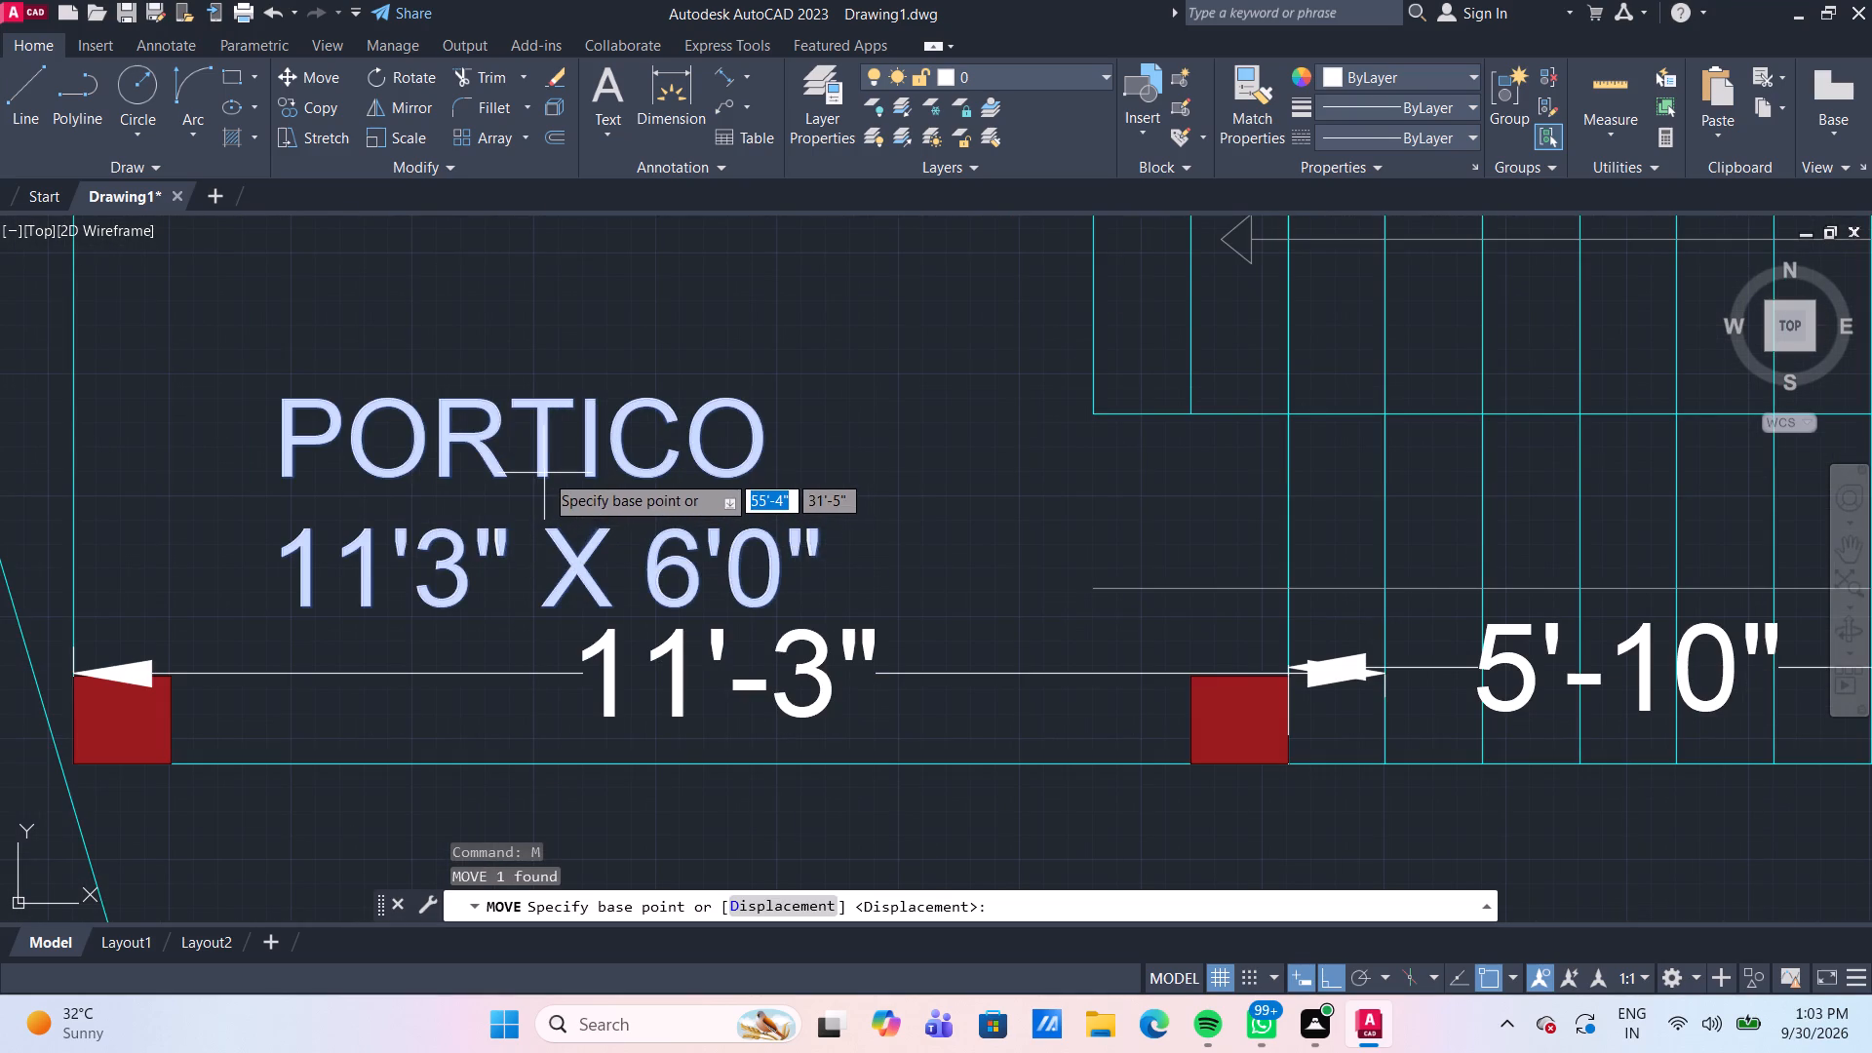
left_click(543, 473)
scroll(543, 473, "down", 1)
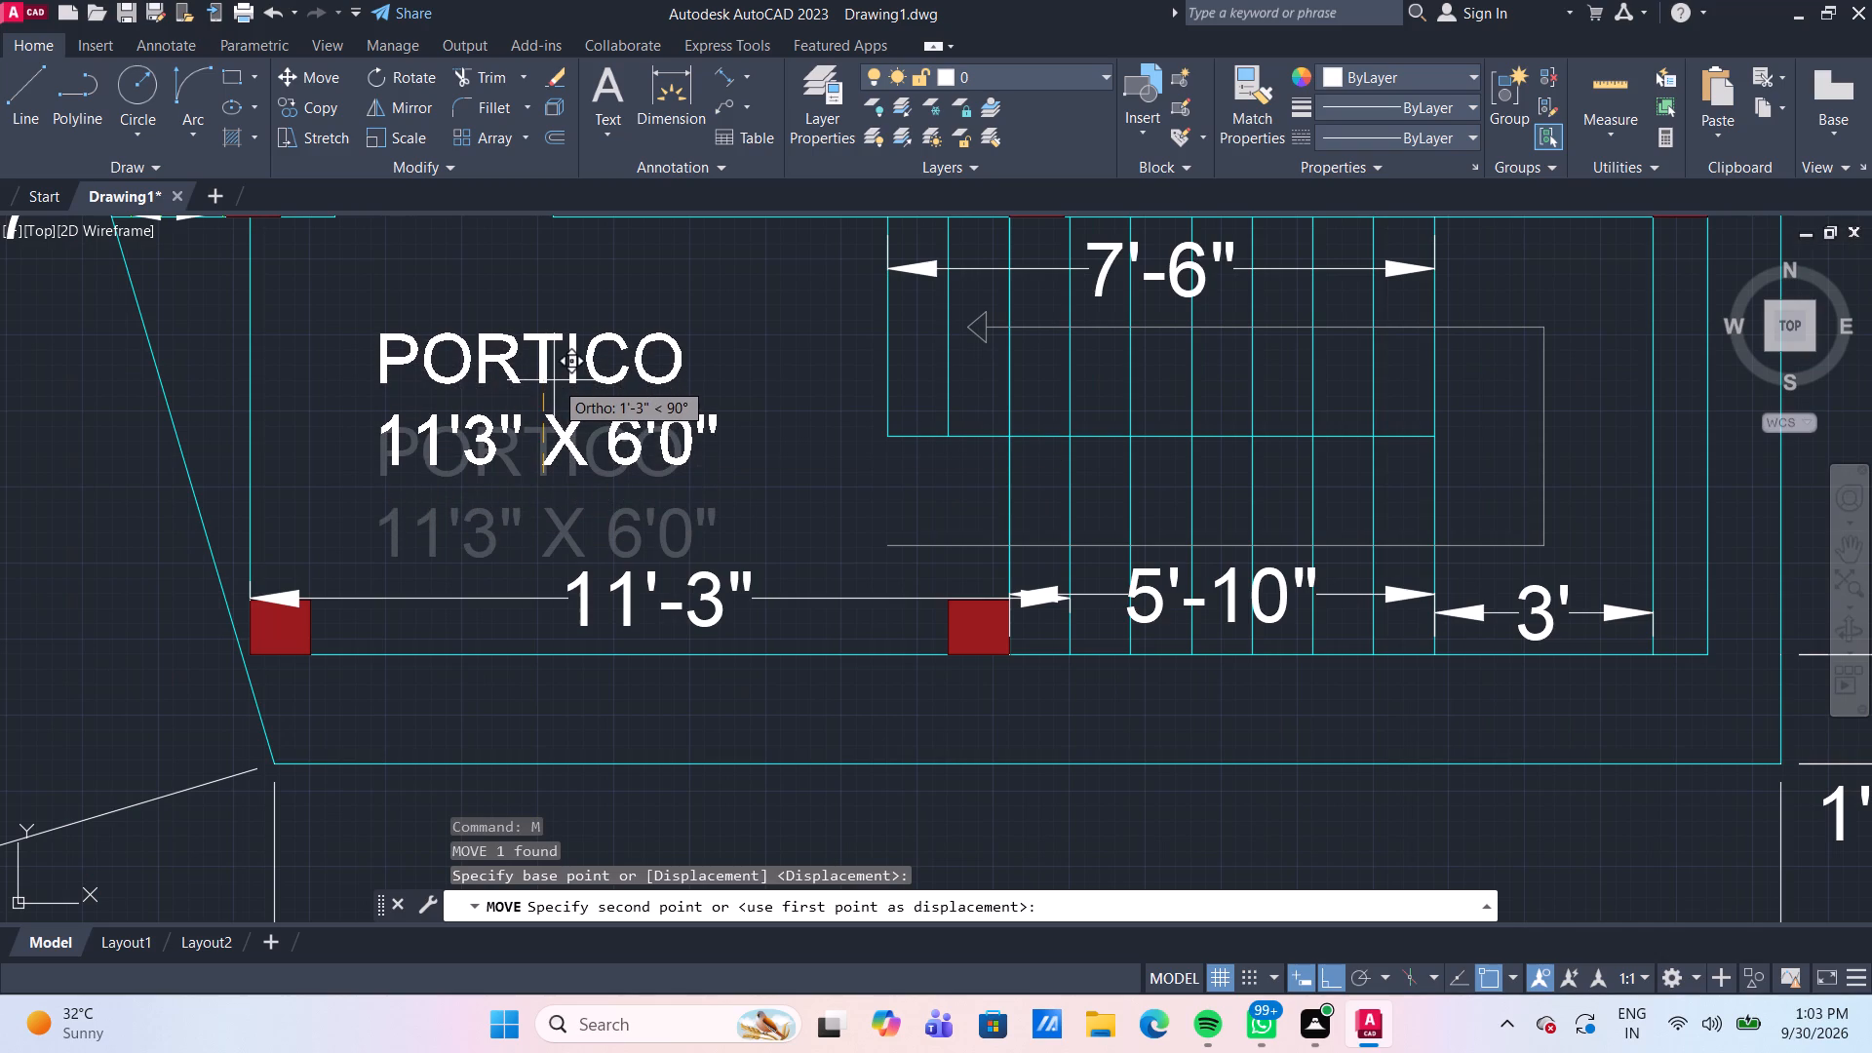
left_click(556, 374)
scroll(556, 374, "down", 3)
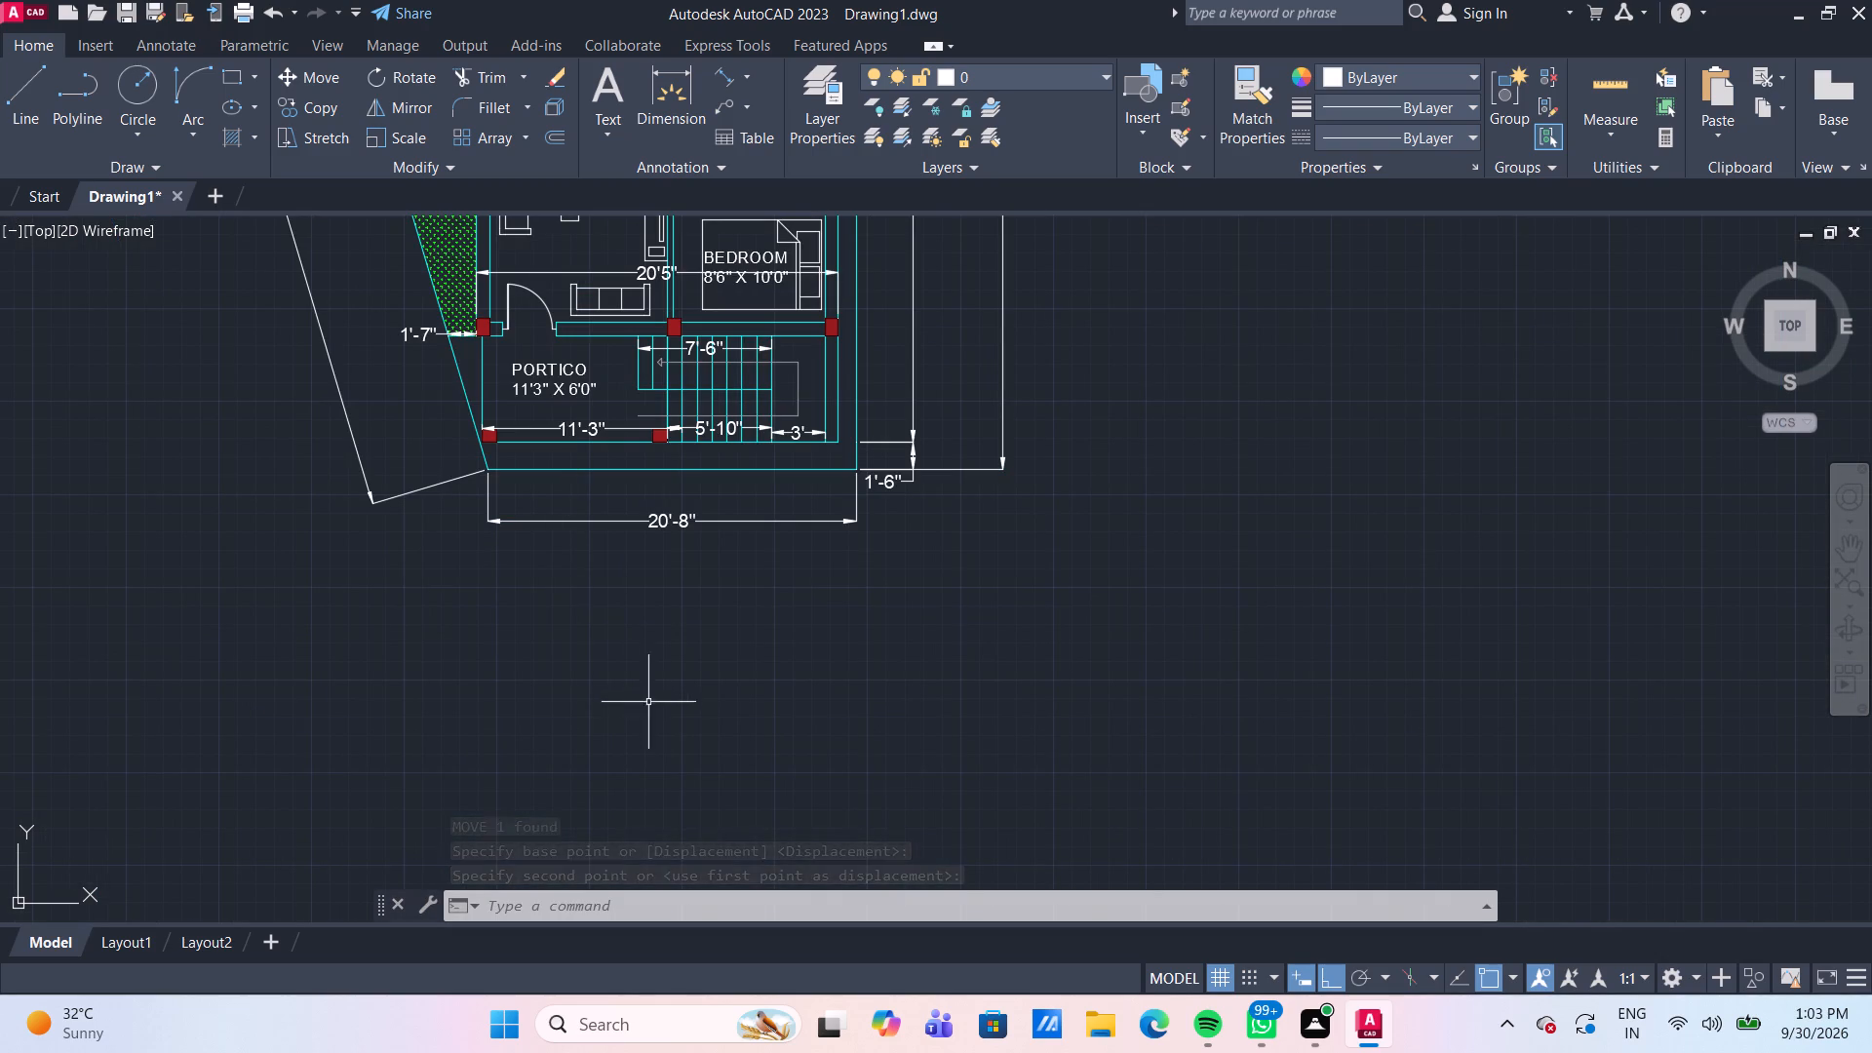
Examine the whole dimensioned floor plan, from the top boundary dimensions down to the portico and staircase.
scroll(674, 713, "down", 2)
scroll(870, 351, "down", 1)
middle_click_drag(914, 389, 1078, 430)
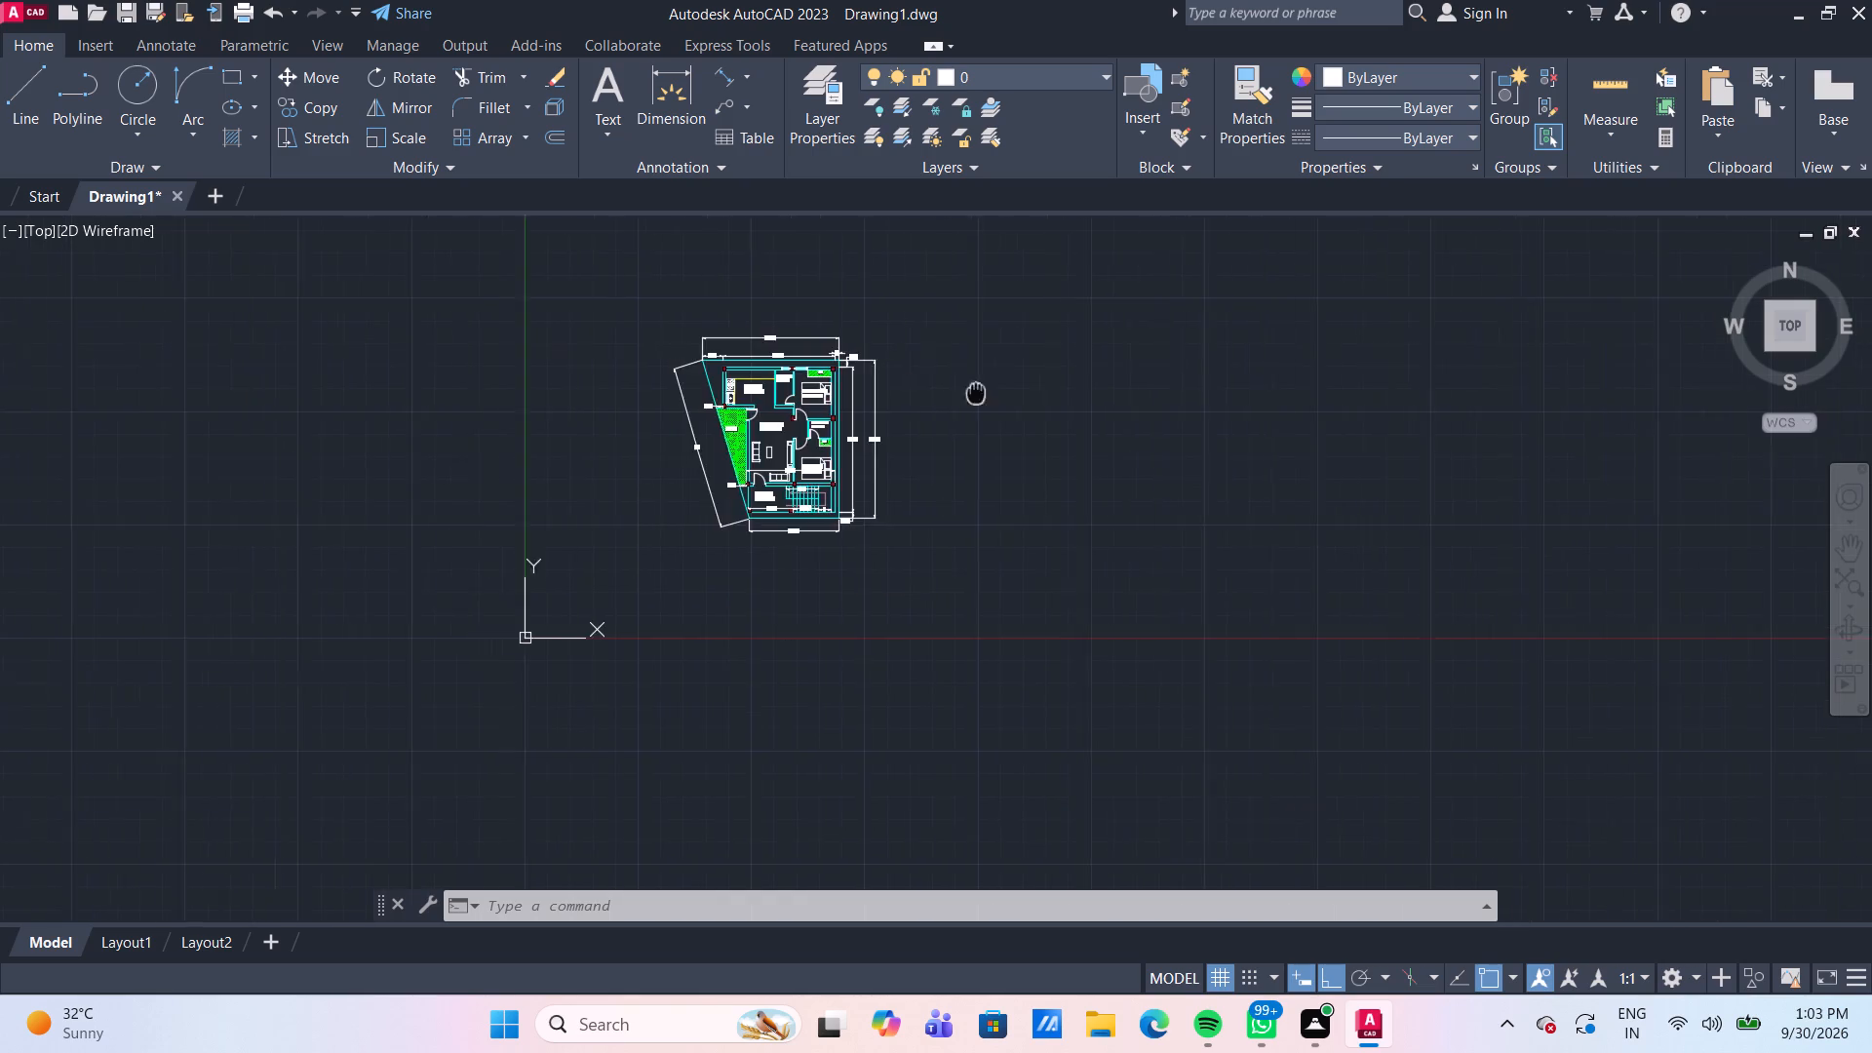
middle_click_drag(1078, 430, 1205, 498)
scroll(1182, 487, "up", 2)
middle_click_drag(1192, 589, 1230, 526)
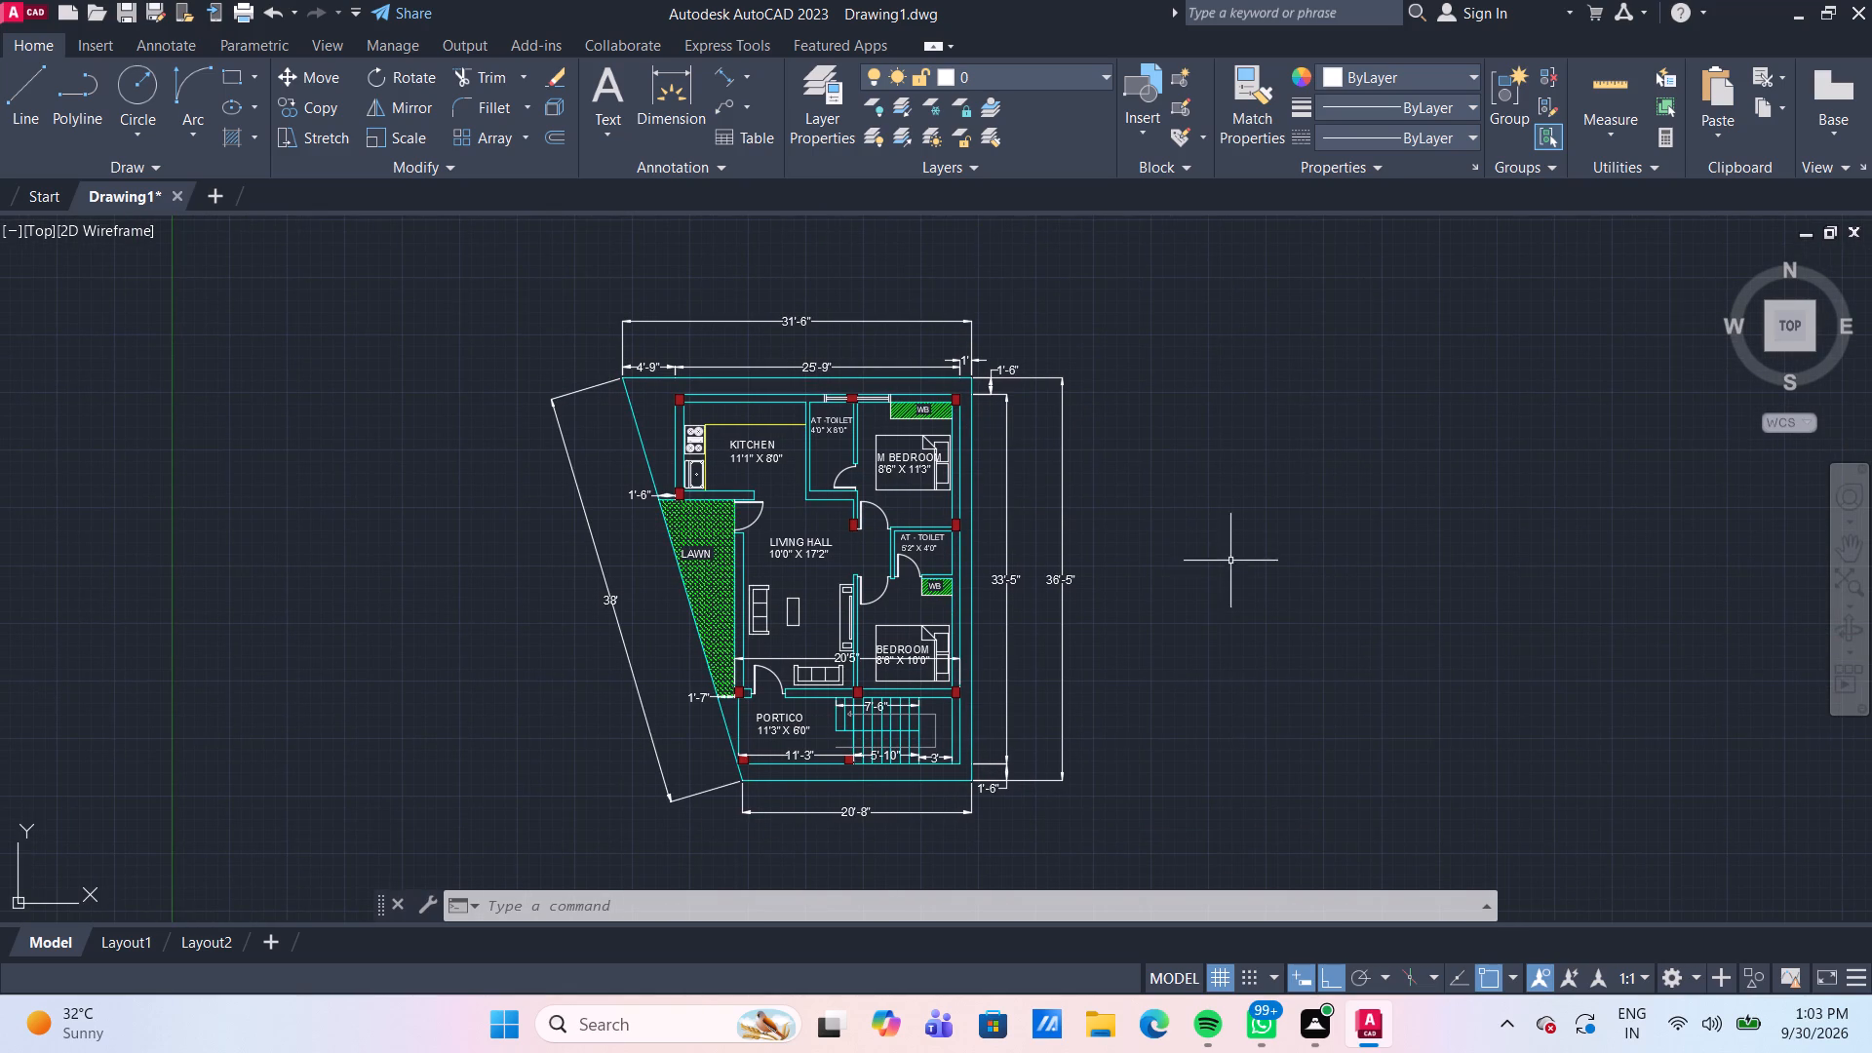
scroll(1230, 575, "up", 1)
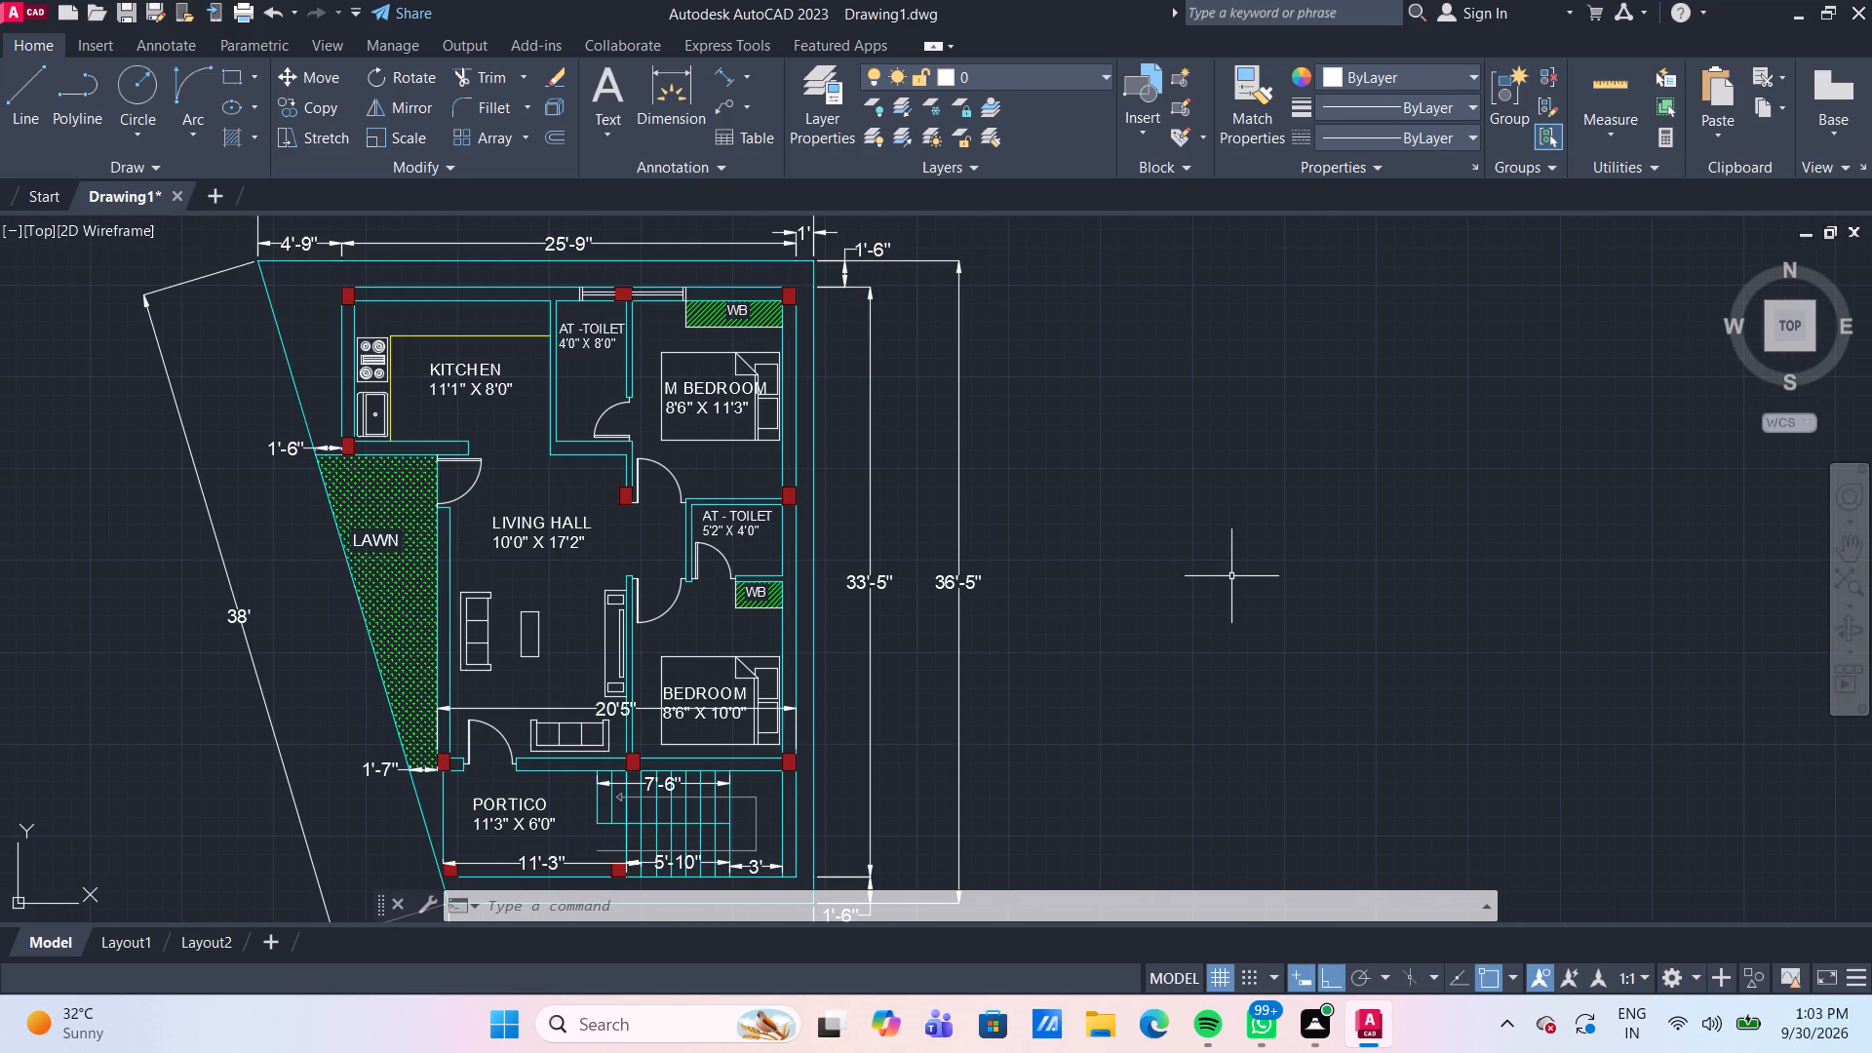
scroll(1232, 577, "down", 1)
scroll(1126, 786, "up", 1)
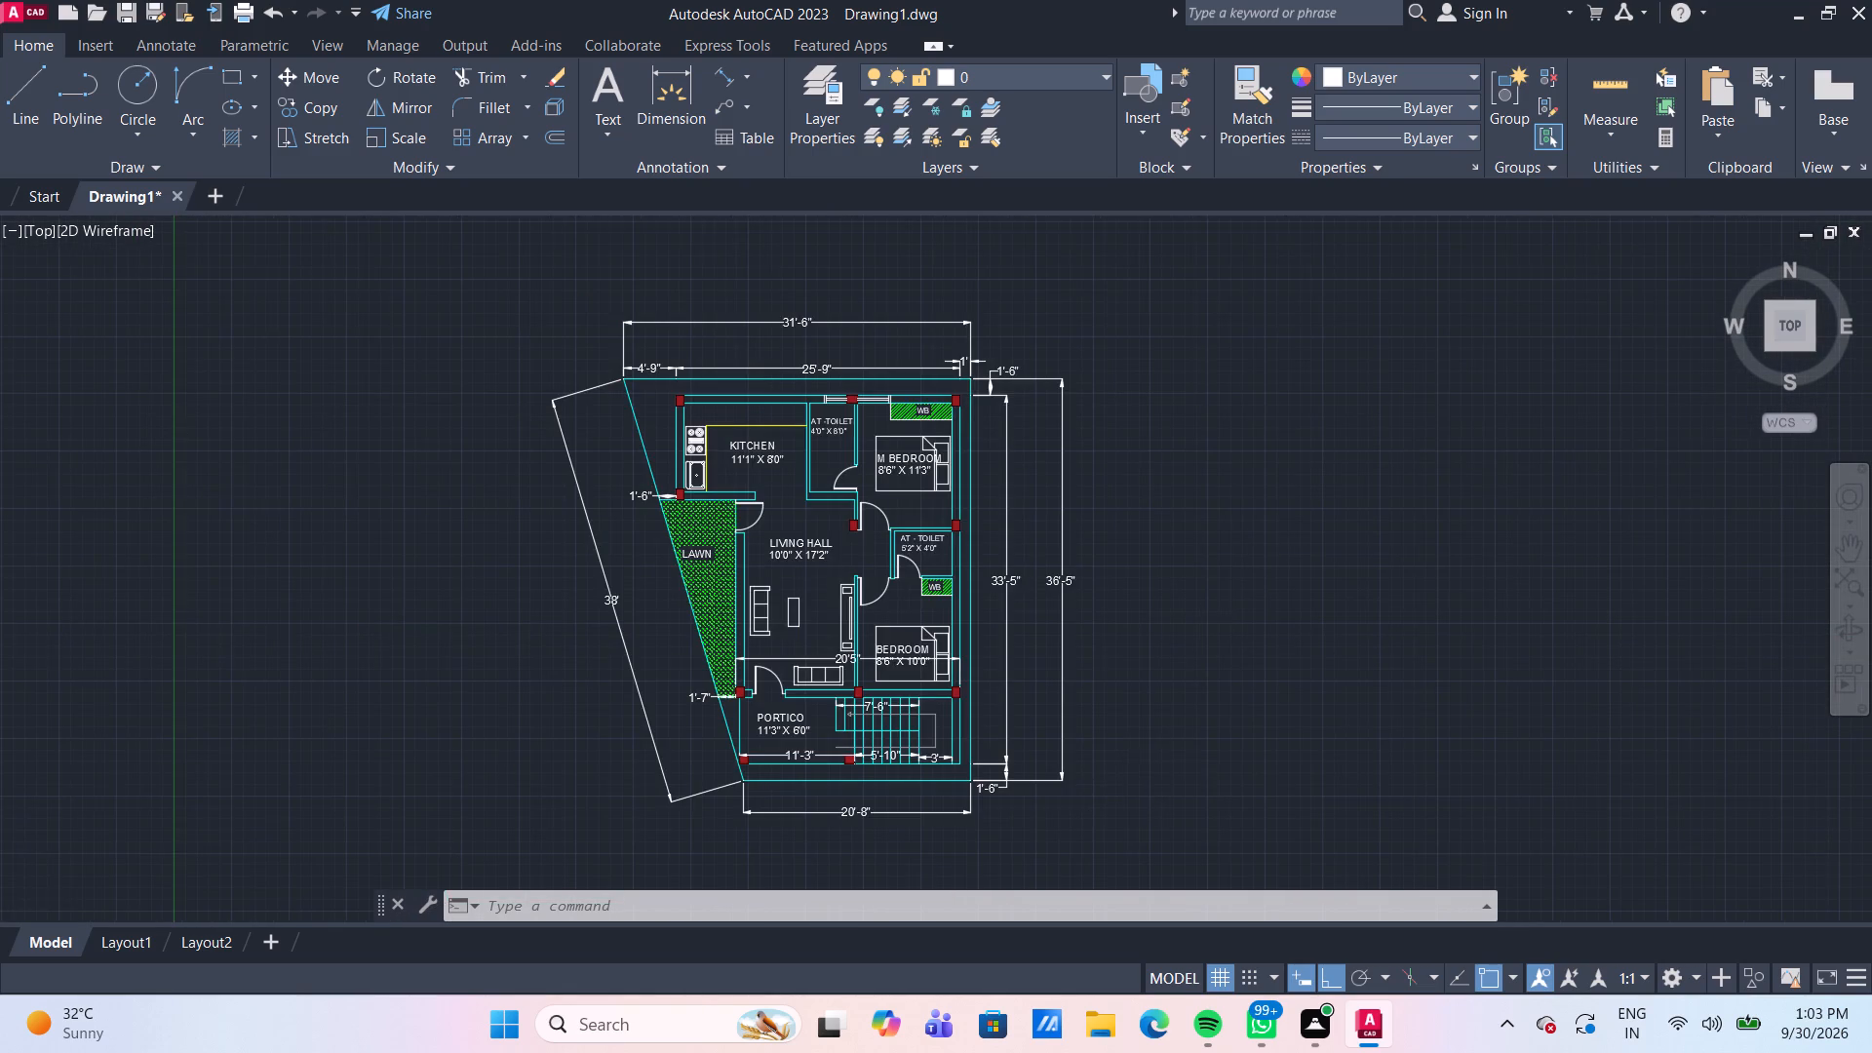
Turn off the command log file with LOGFILEOFF.
left_click(851, 917)
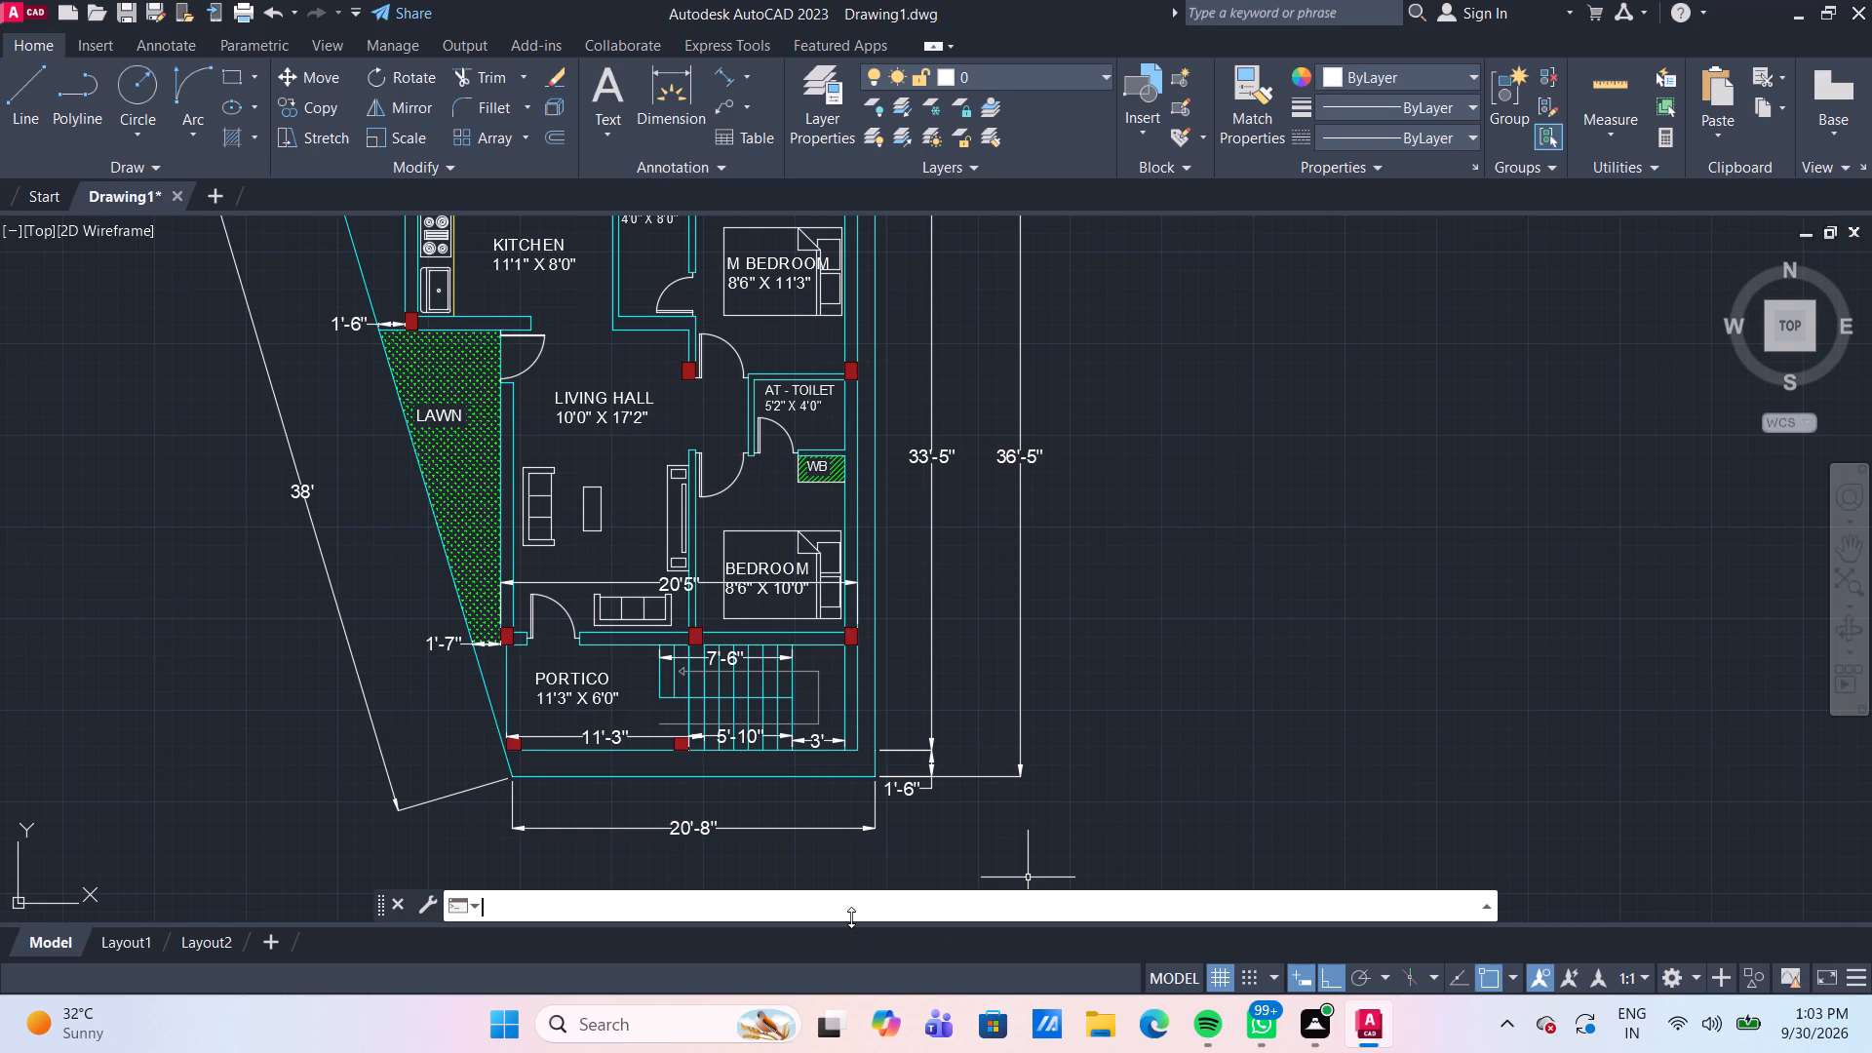
type("LO")
type("GF")
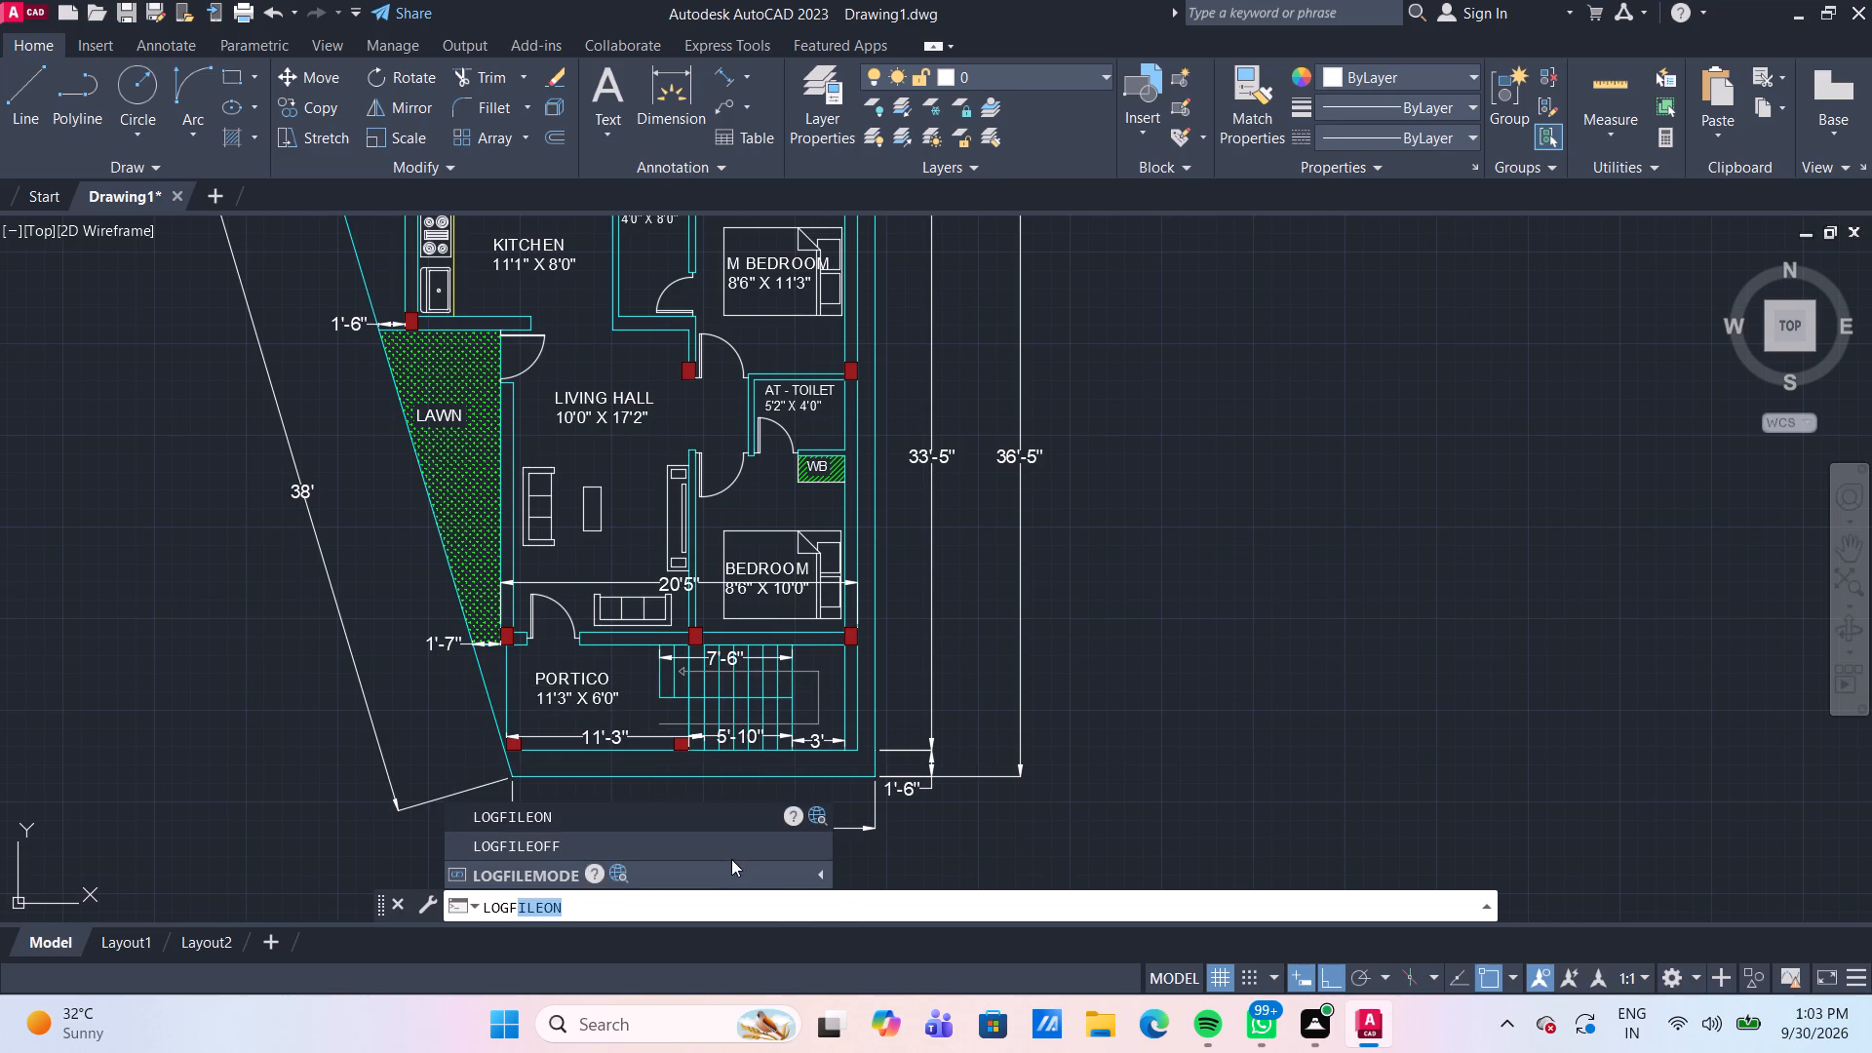
left_click(711, 847)
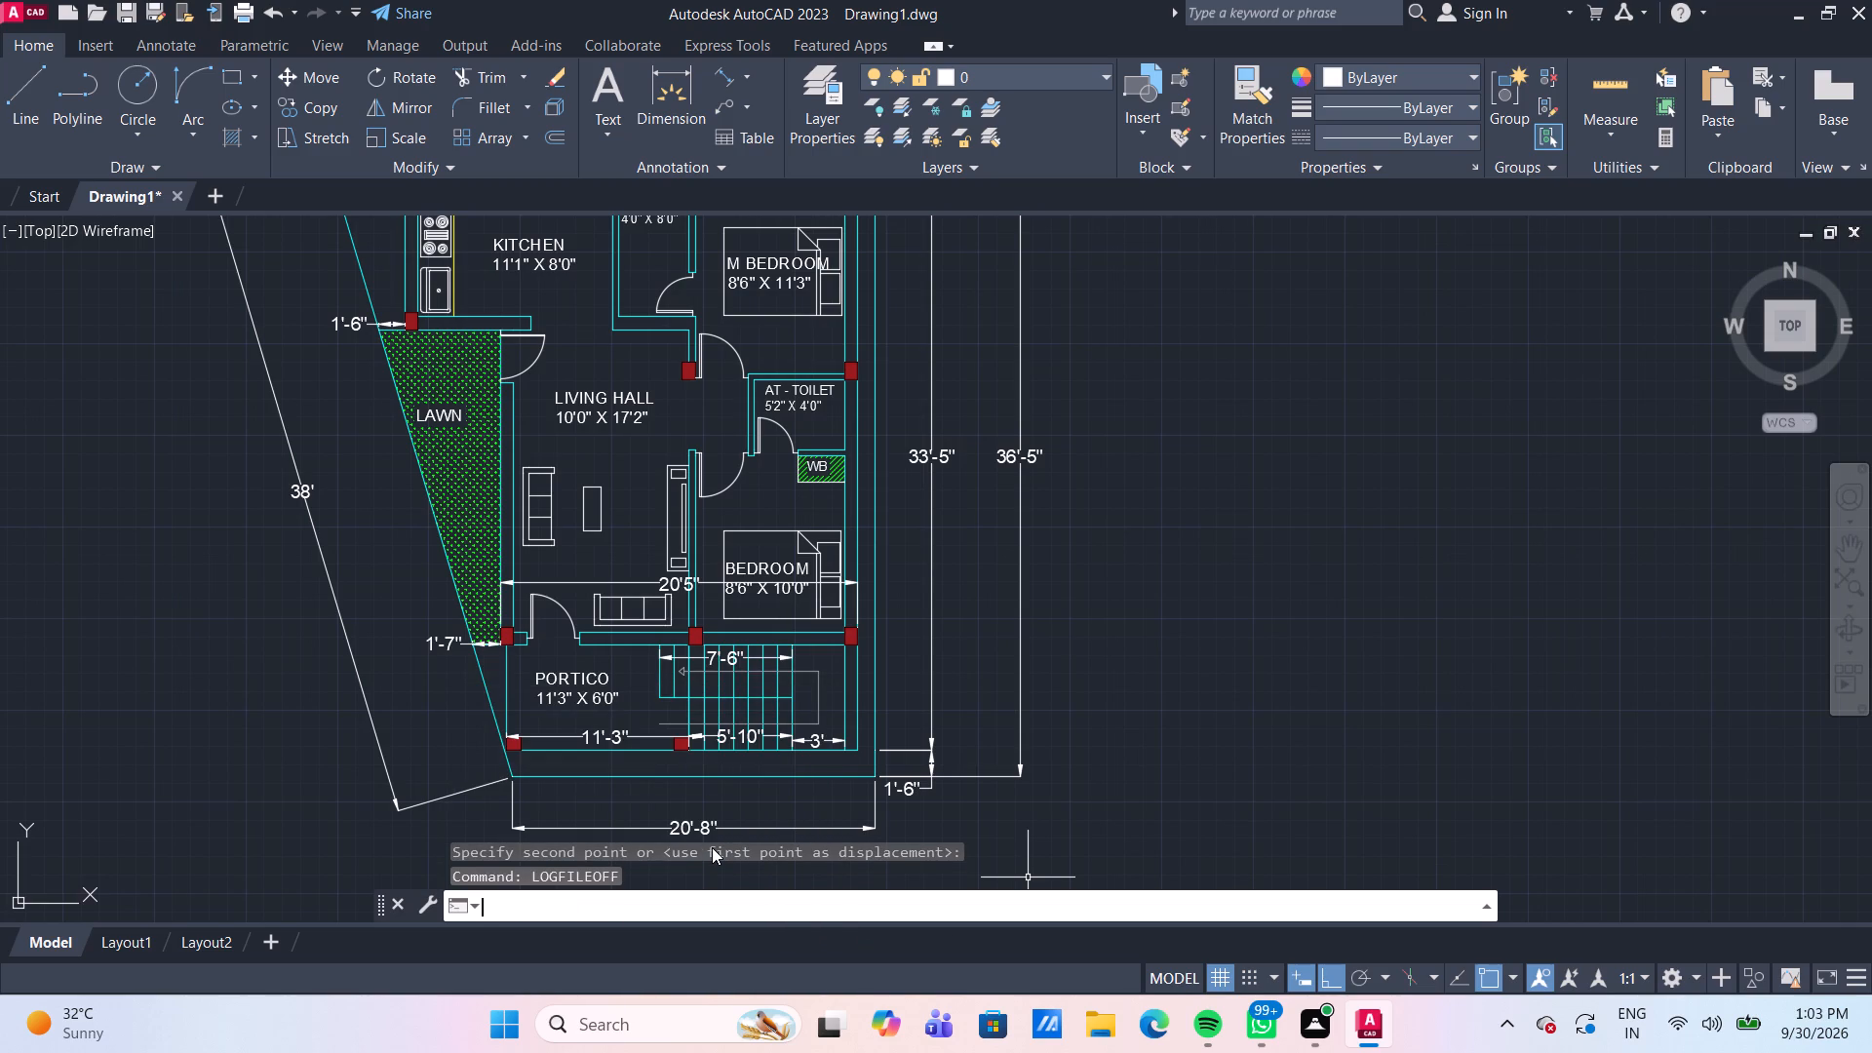
Start the Plot command and choose DWG To PDF.pc3 as the plotter.
left_click(693, 915)
type("PLOT")
key("Return")
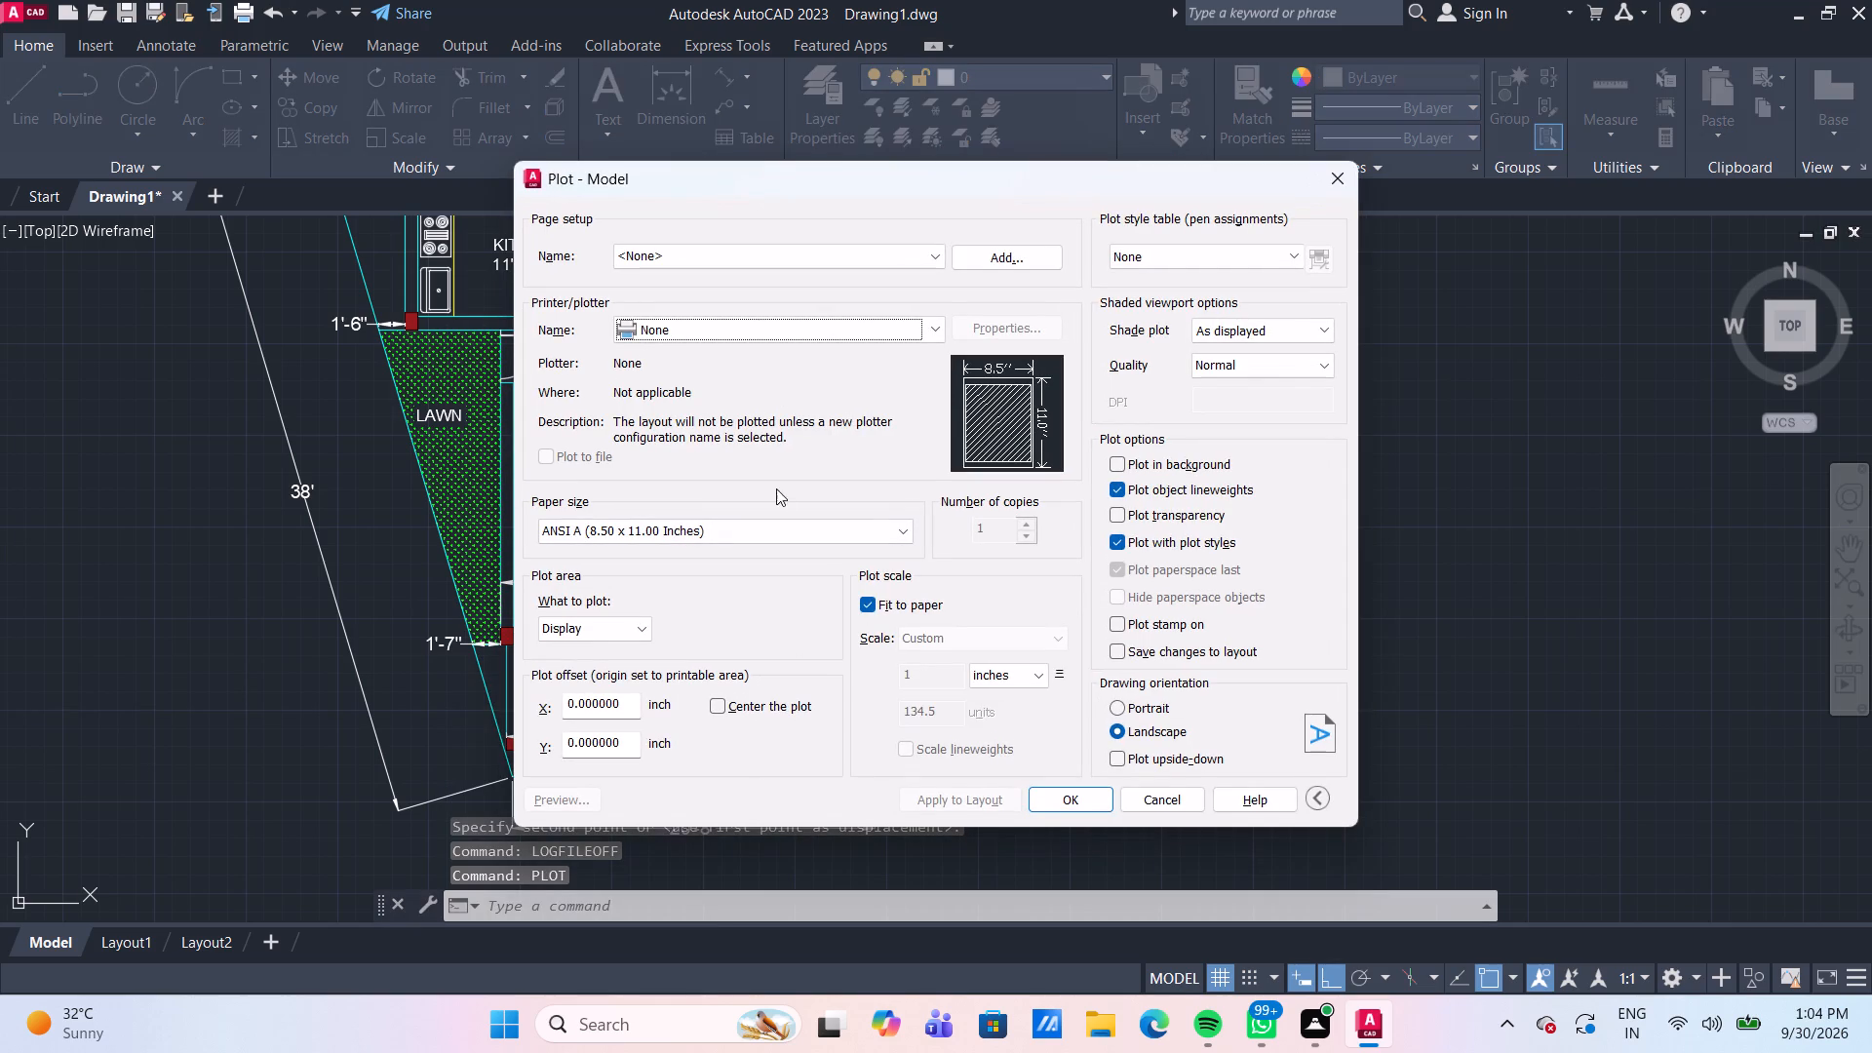
left_click(857, 321)
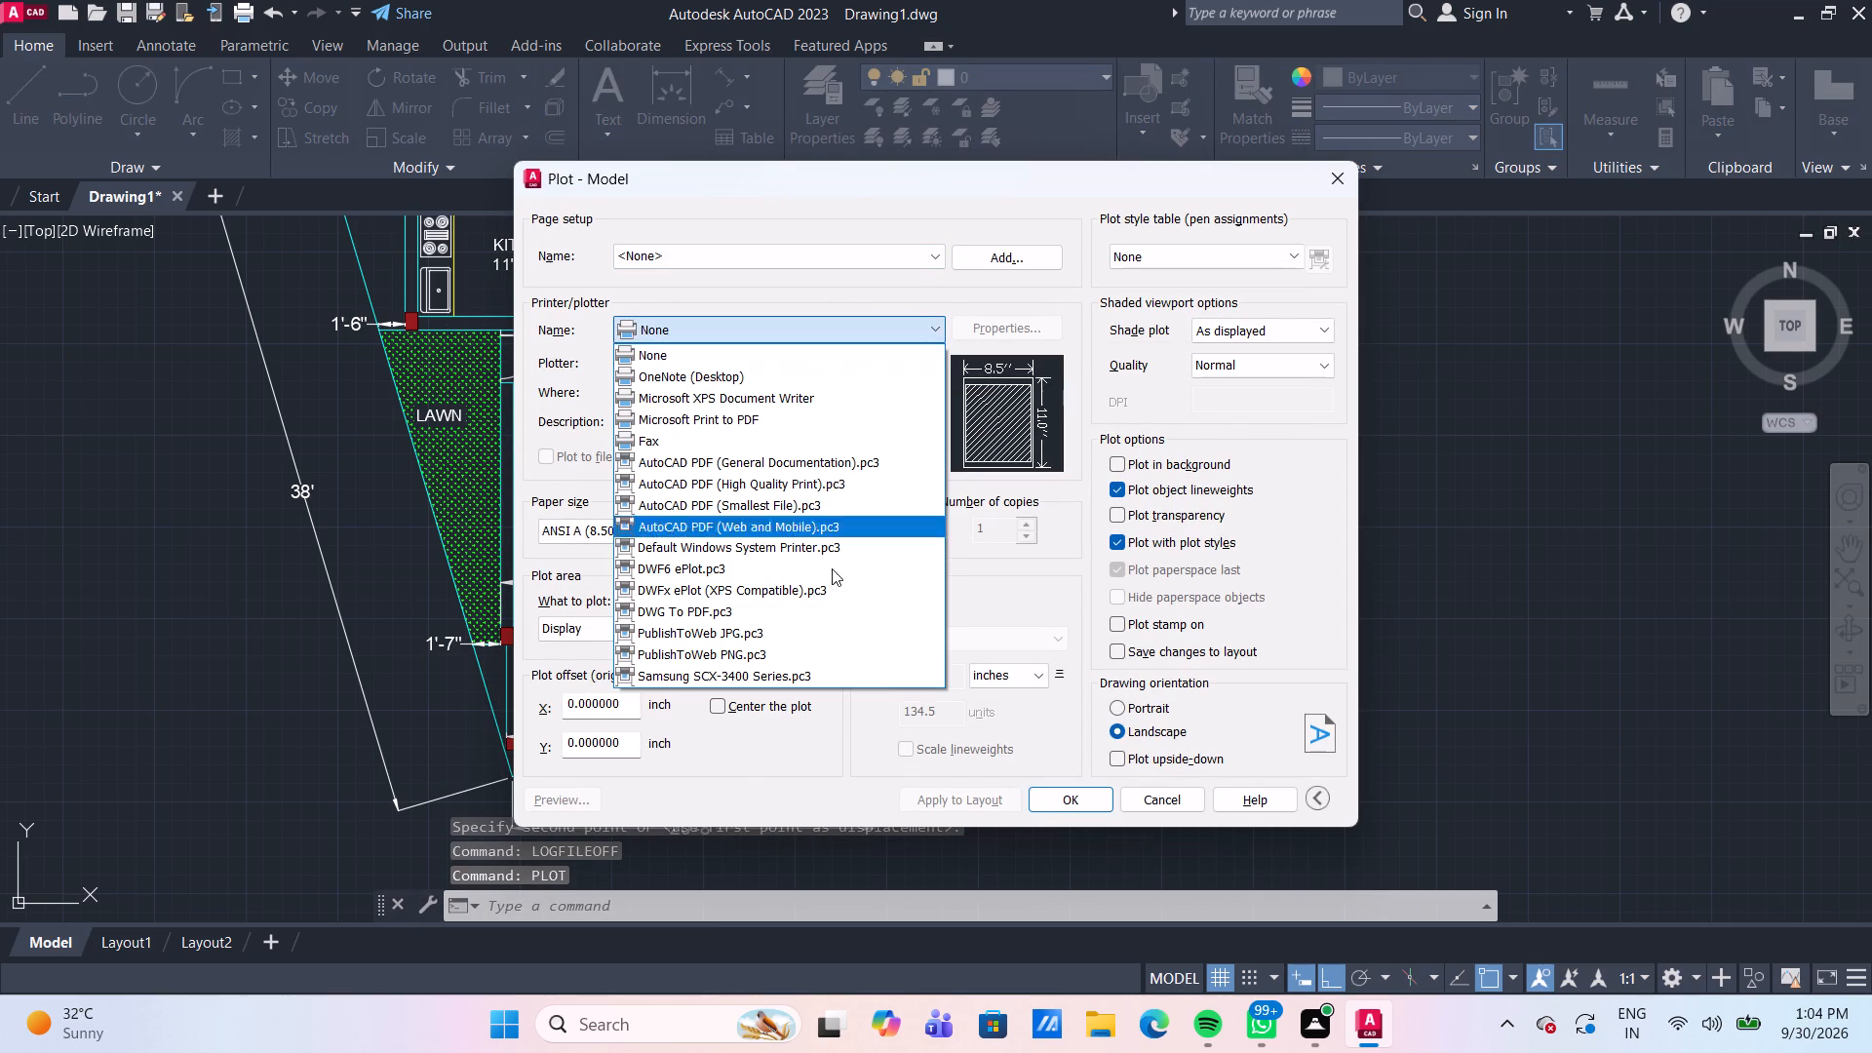
left_click(832, 613)
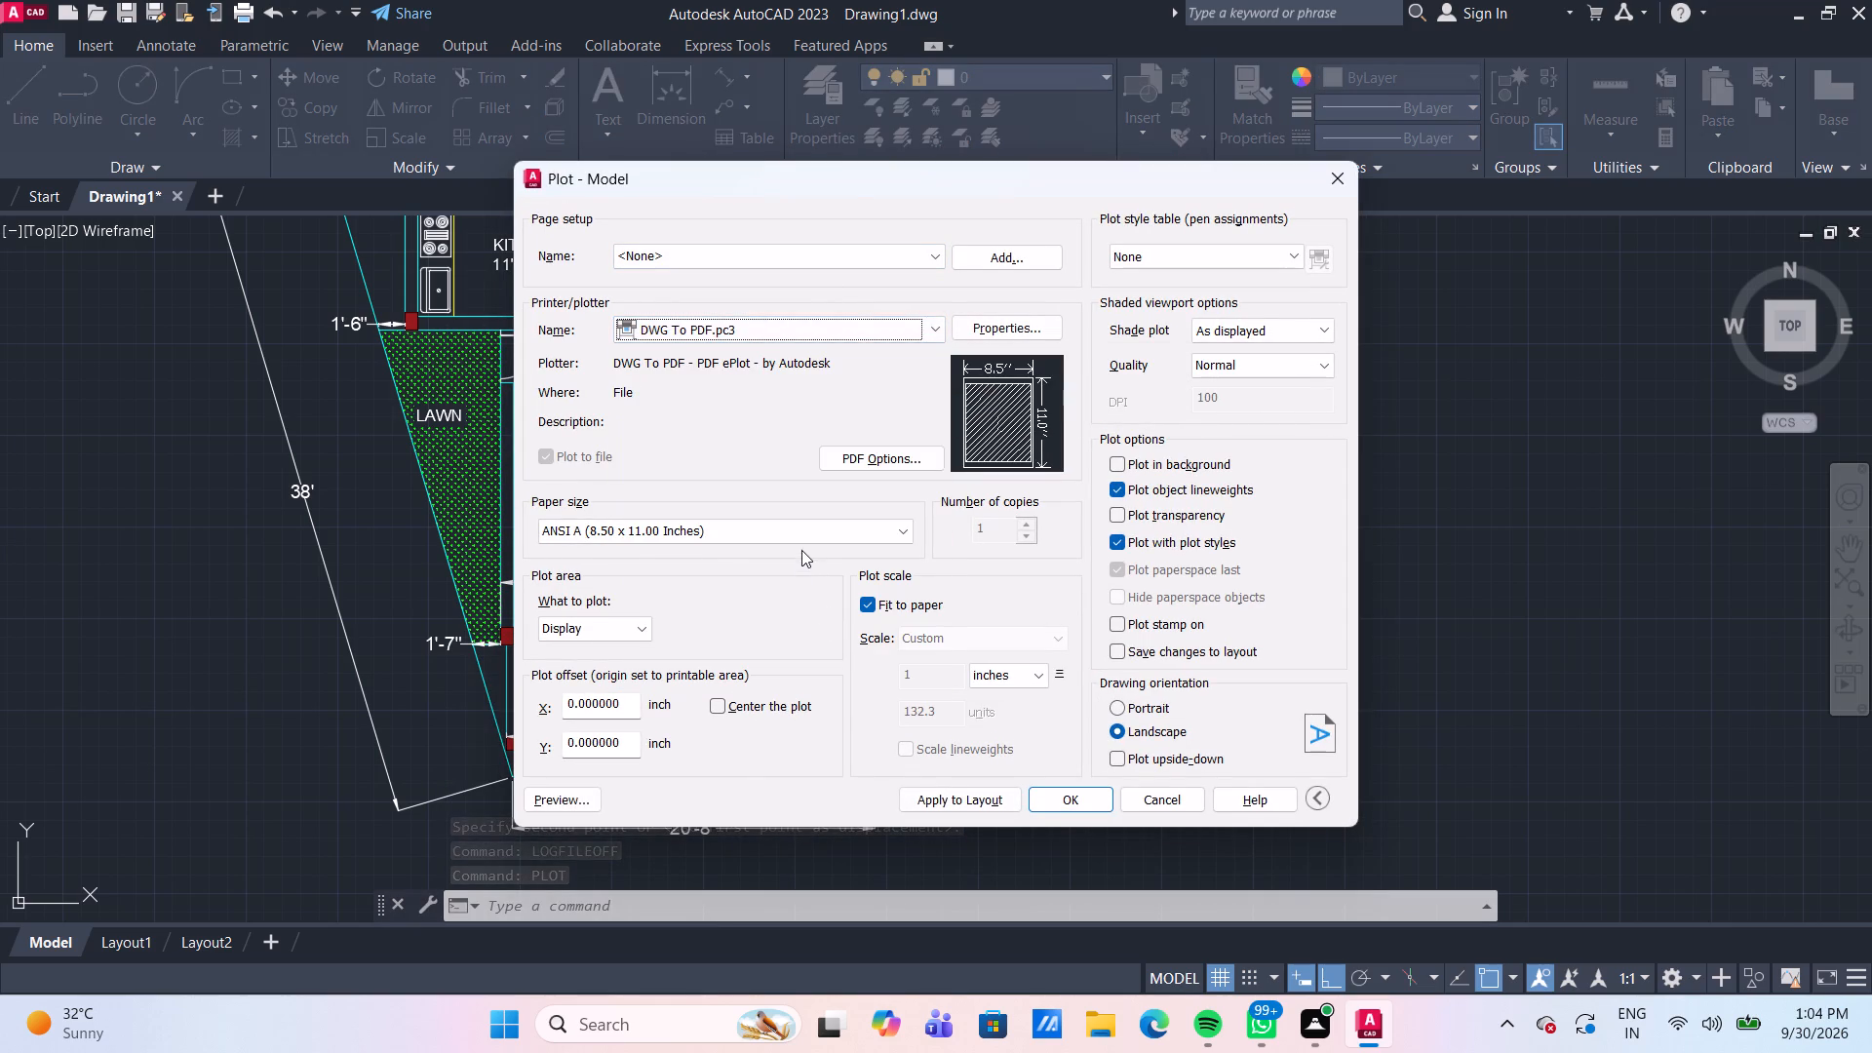
Set the plot's paper size to ISO A4 (297.00 x 210.00 MM).
left_click(798, 540)
scroll(797, 574, "down", 4)
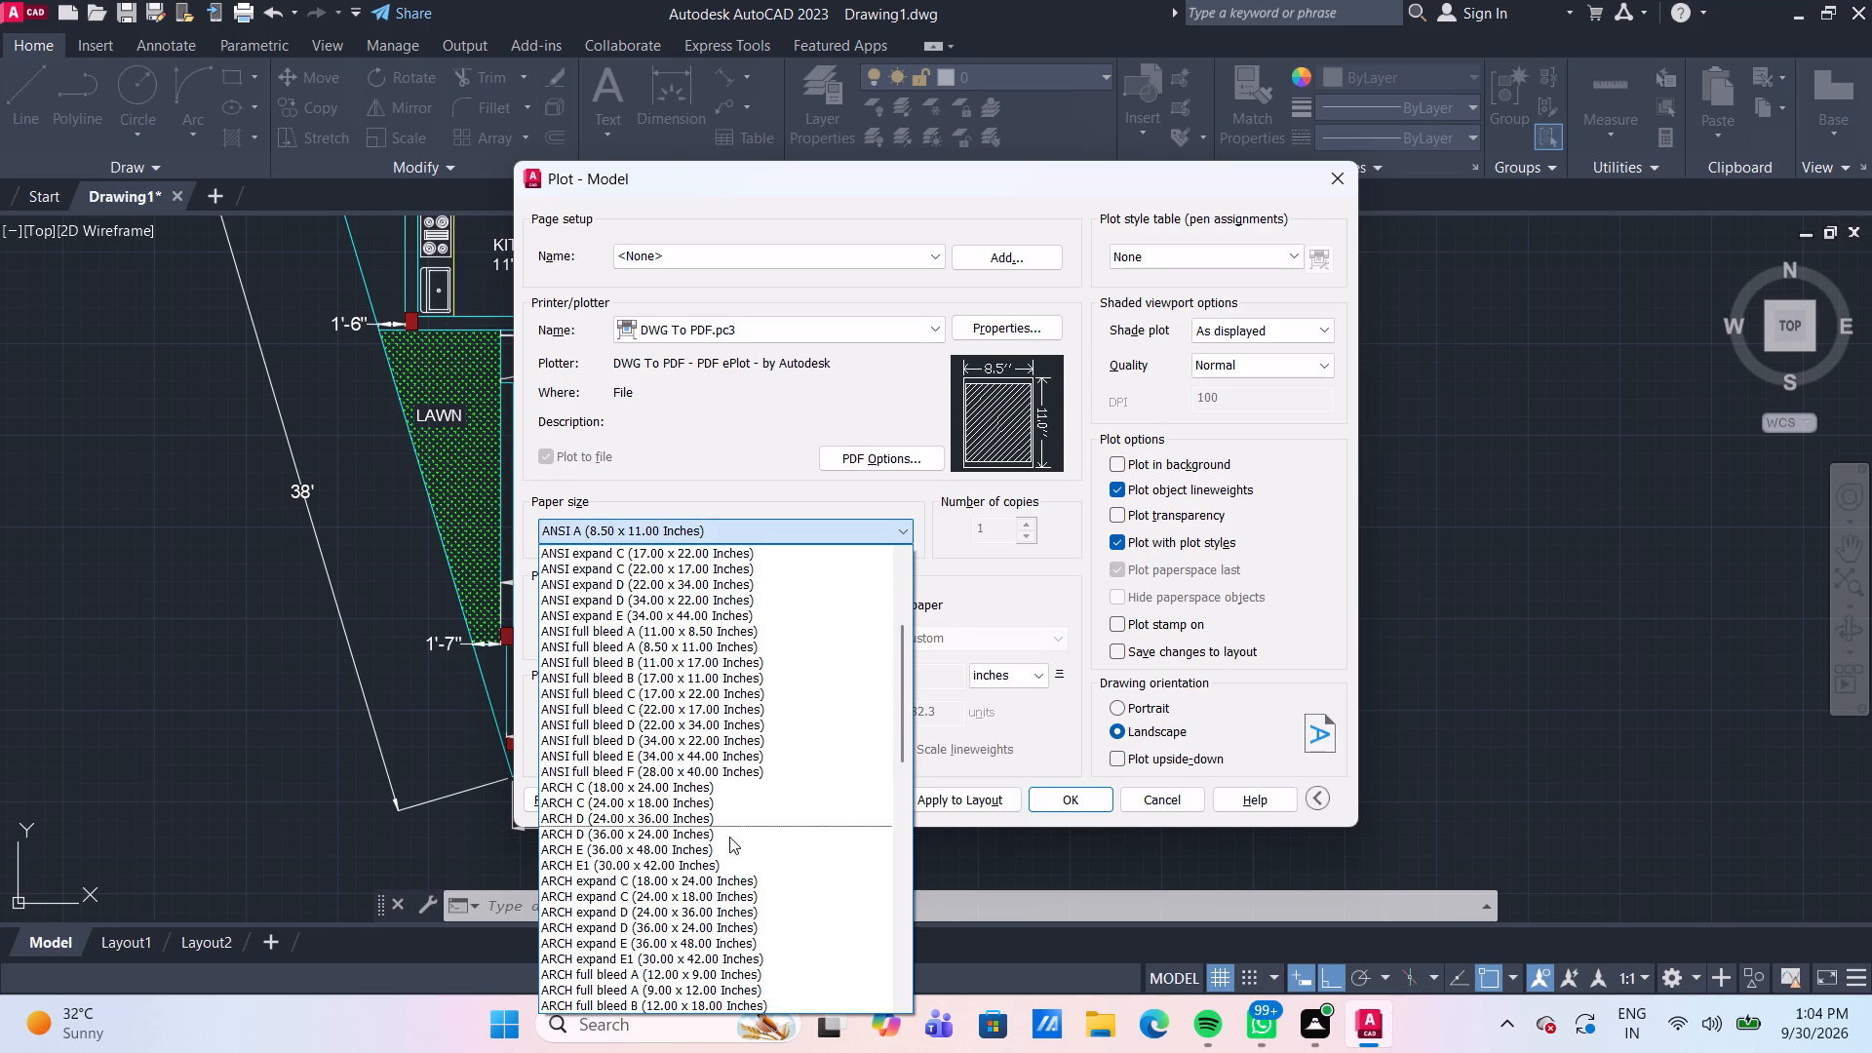
scroll(730, 840, "down", 2)
scroll(801, 787, "down", 3)
scroll(801, 786, "up", 6)
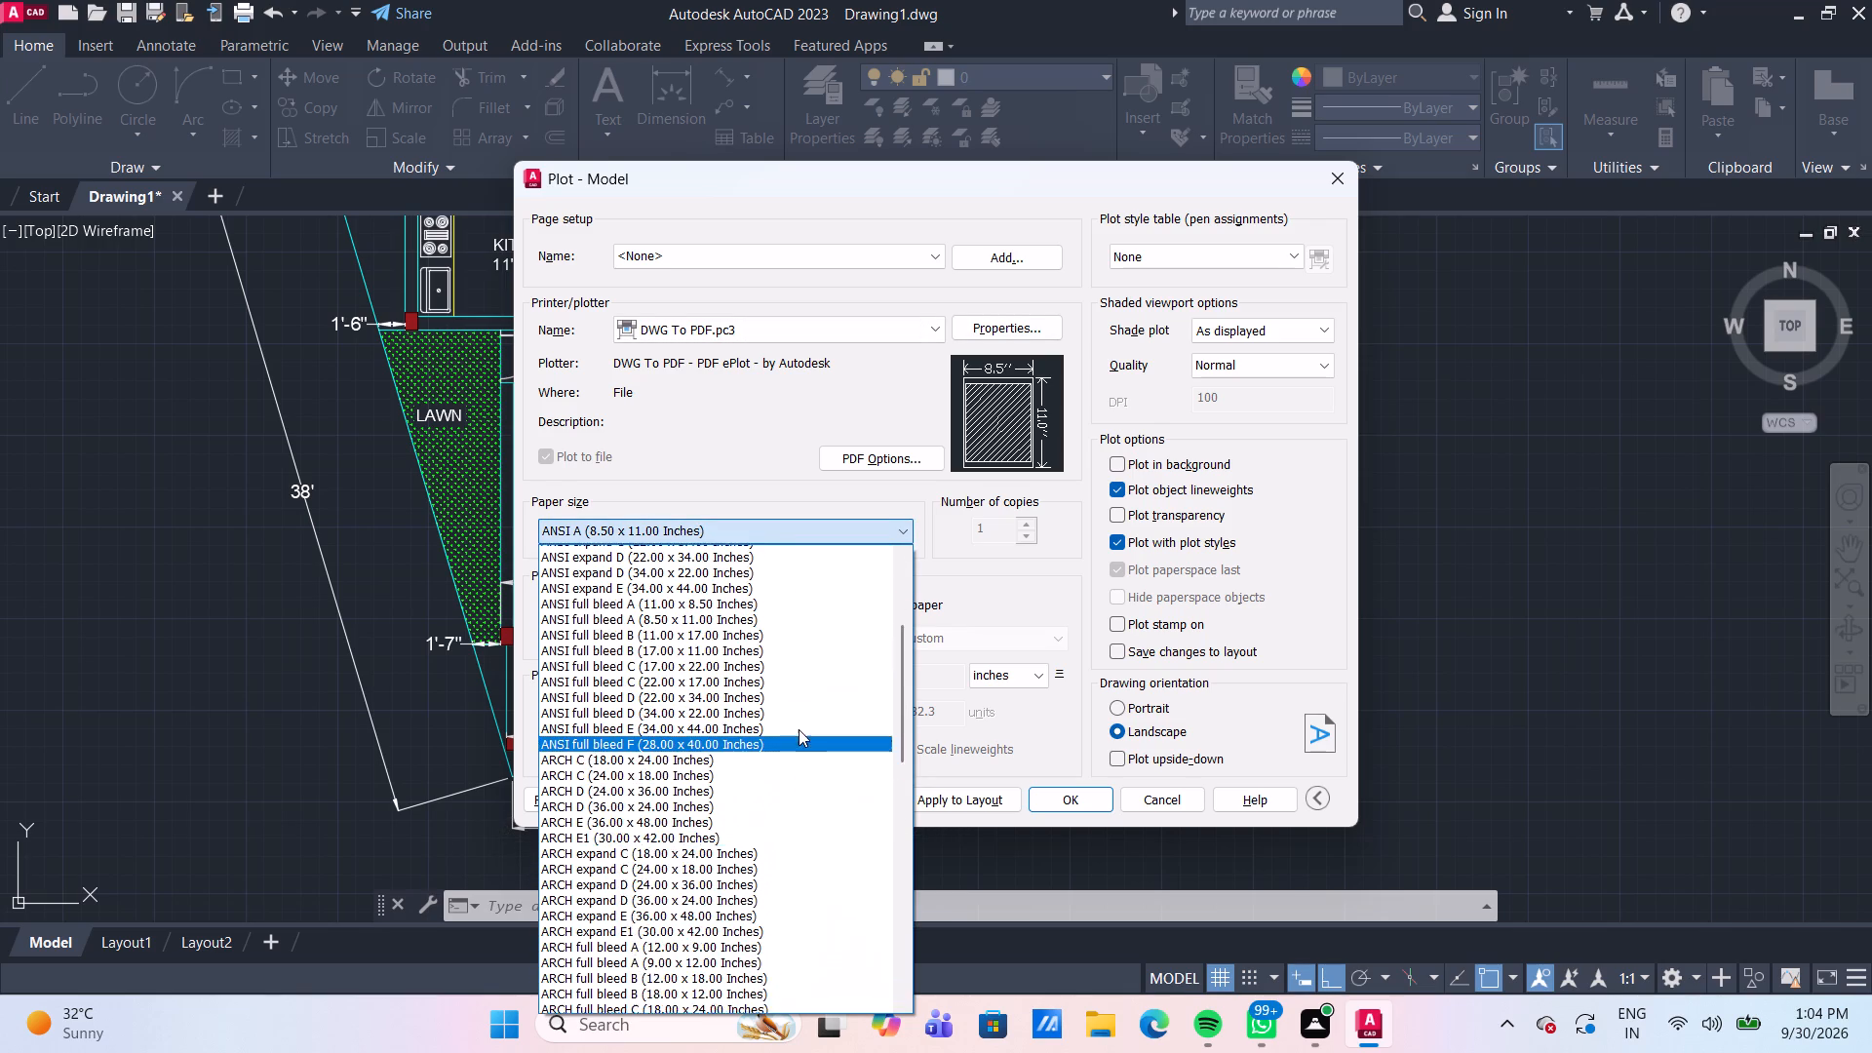
scroll(799, 729, "up", 3)
scroll(799, 728, "down", 12)
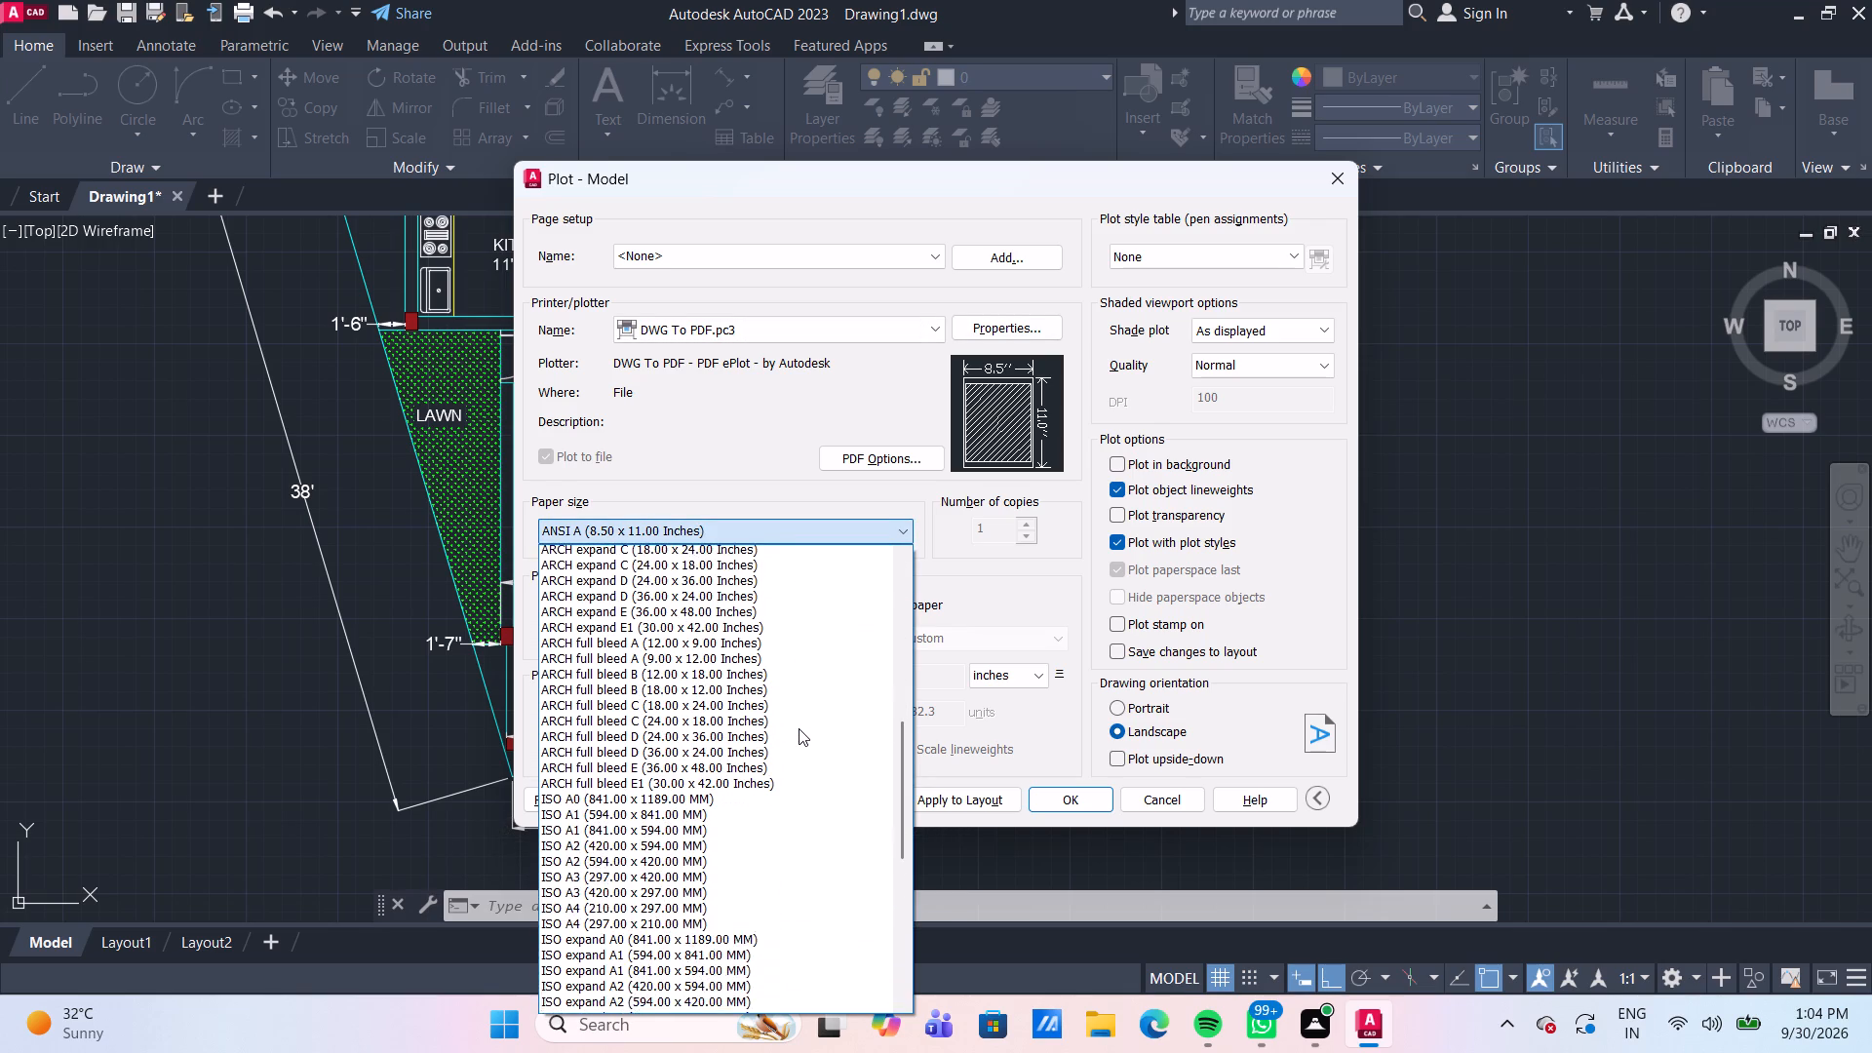
left_click(782, 882)
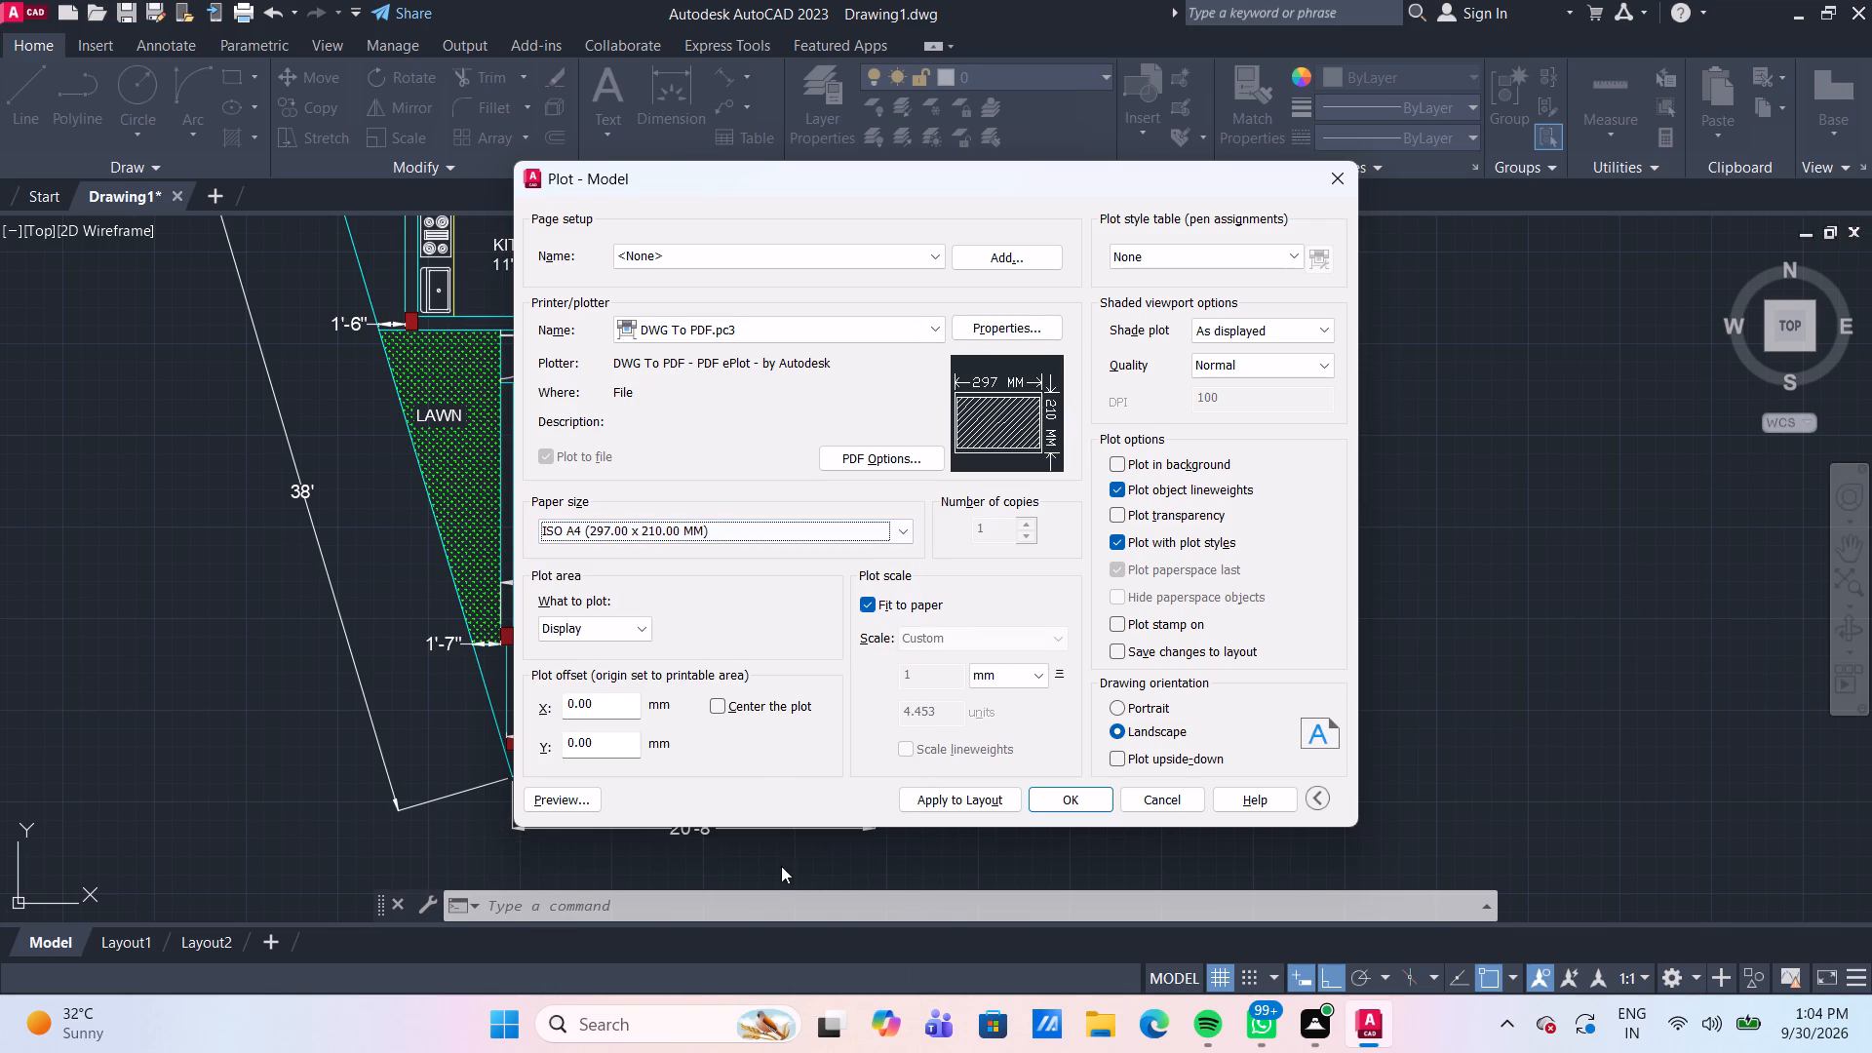
Define the plot area as a window enclosing the whole floor plan with its dimensions, and center the plot.
left_click(641, 623)
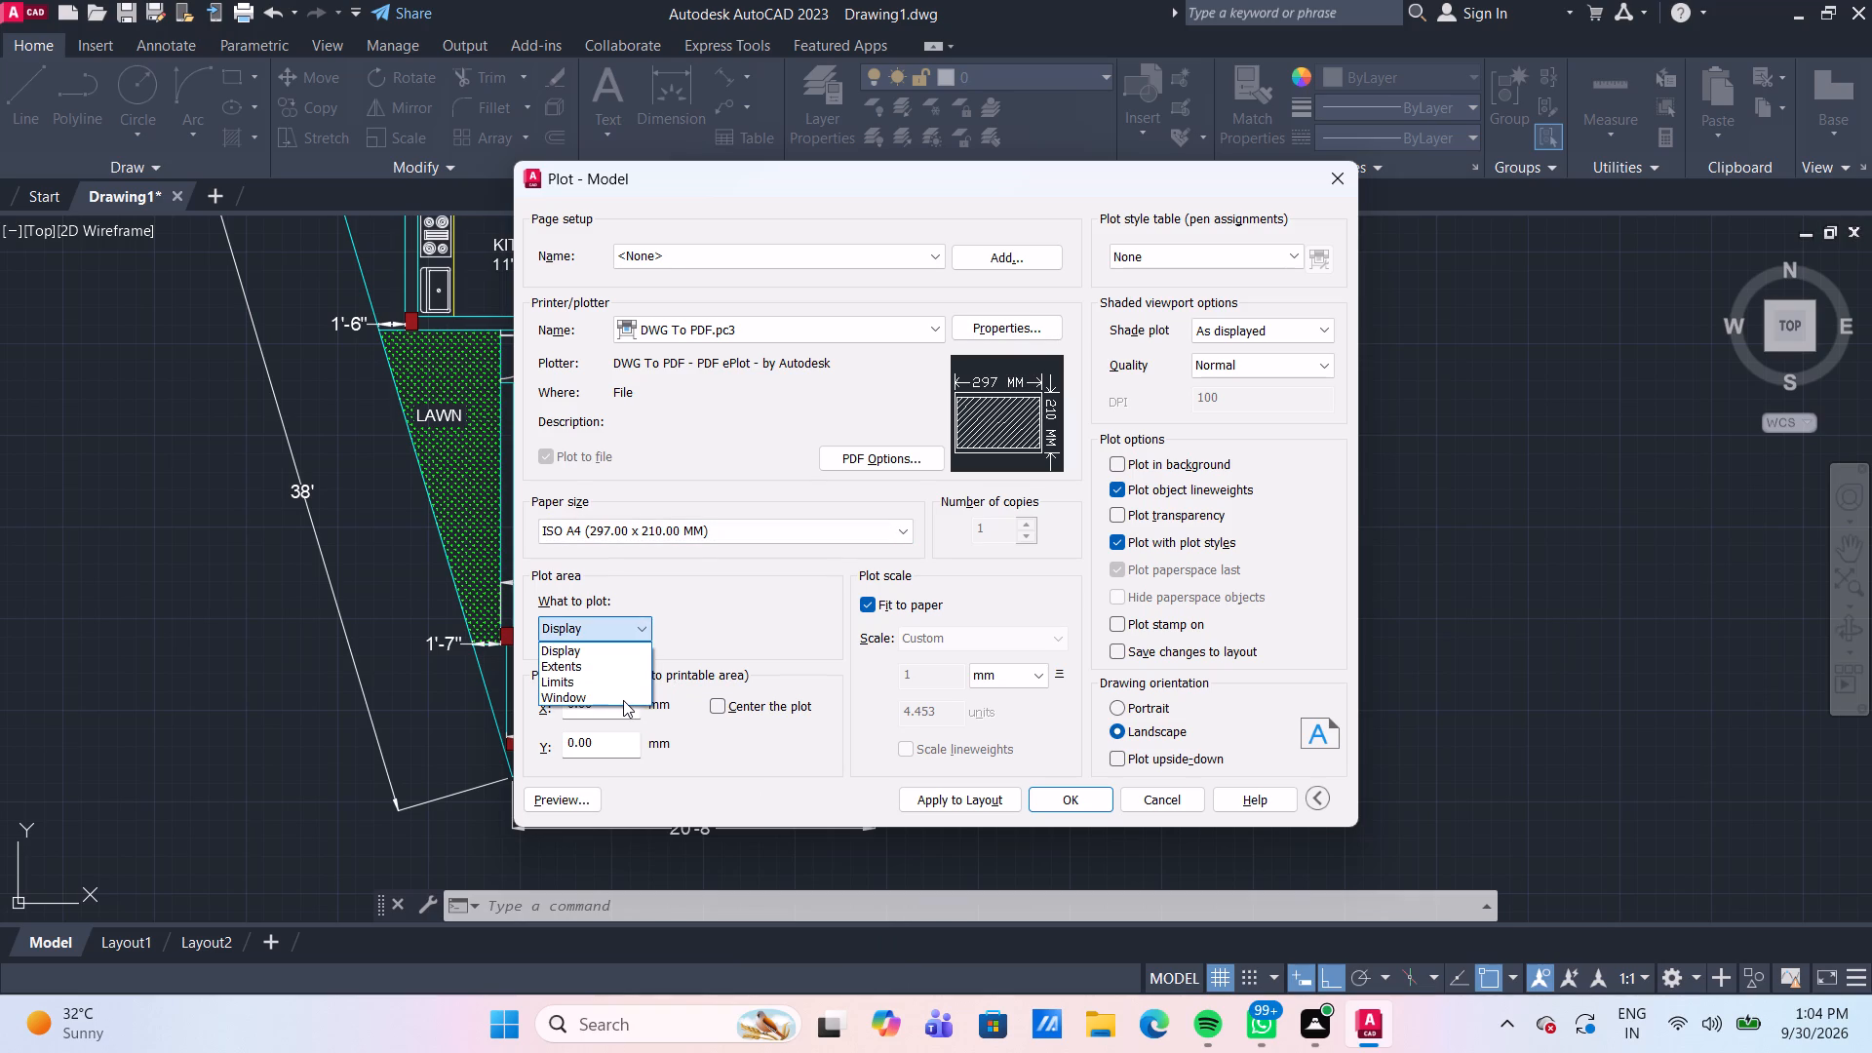
left_click(623, 699)
scroll(722, 678, "down", 3)
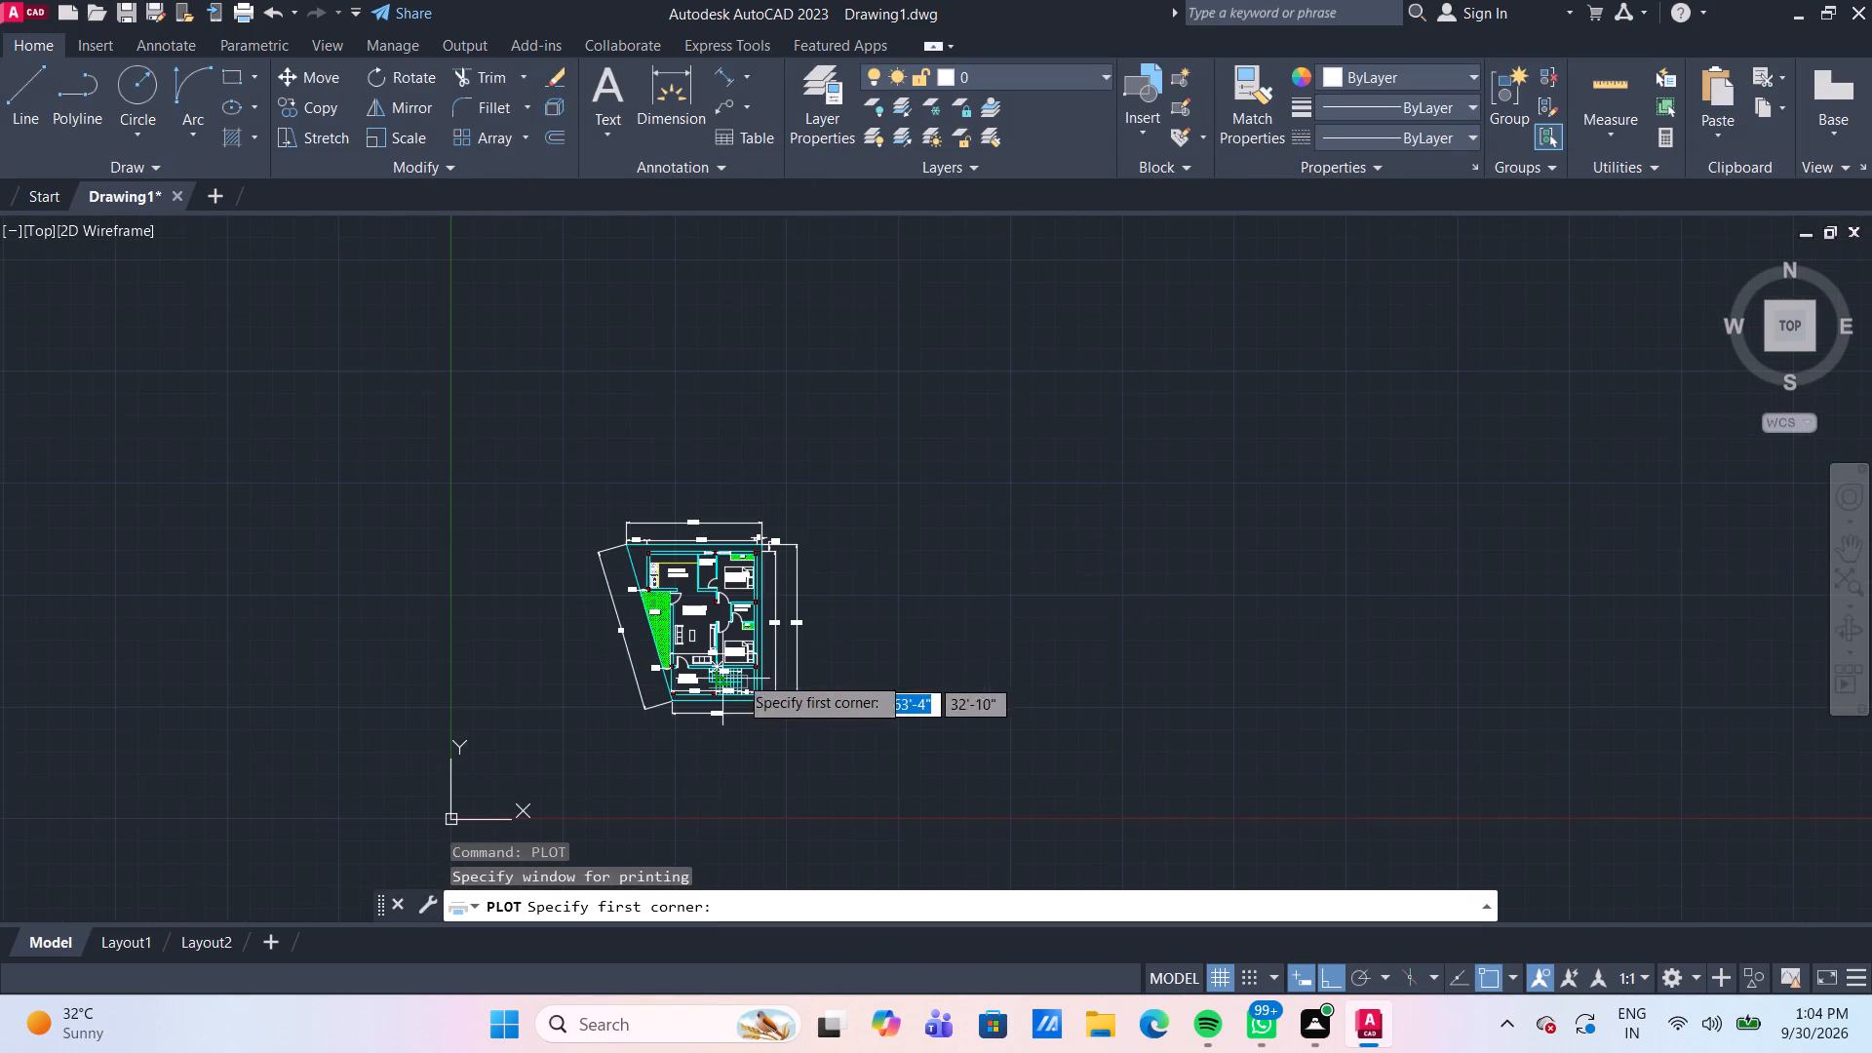
left_click(561, 501)
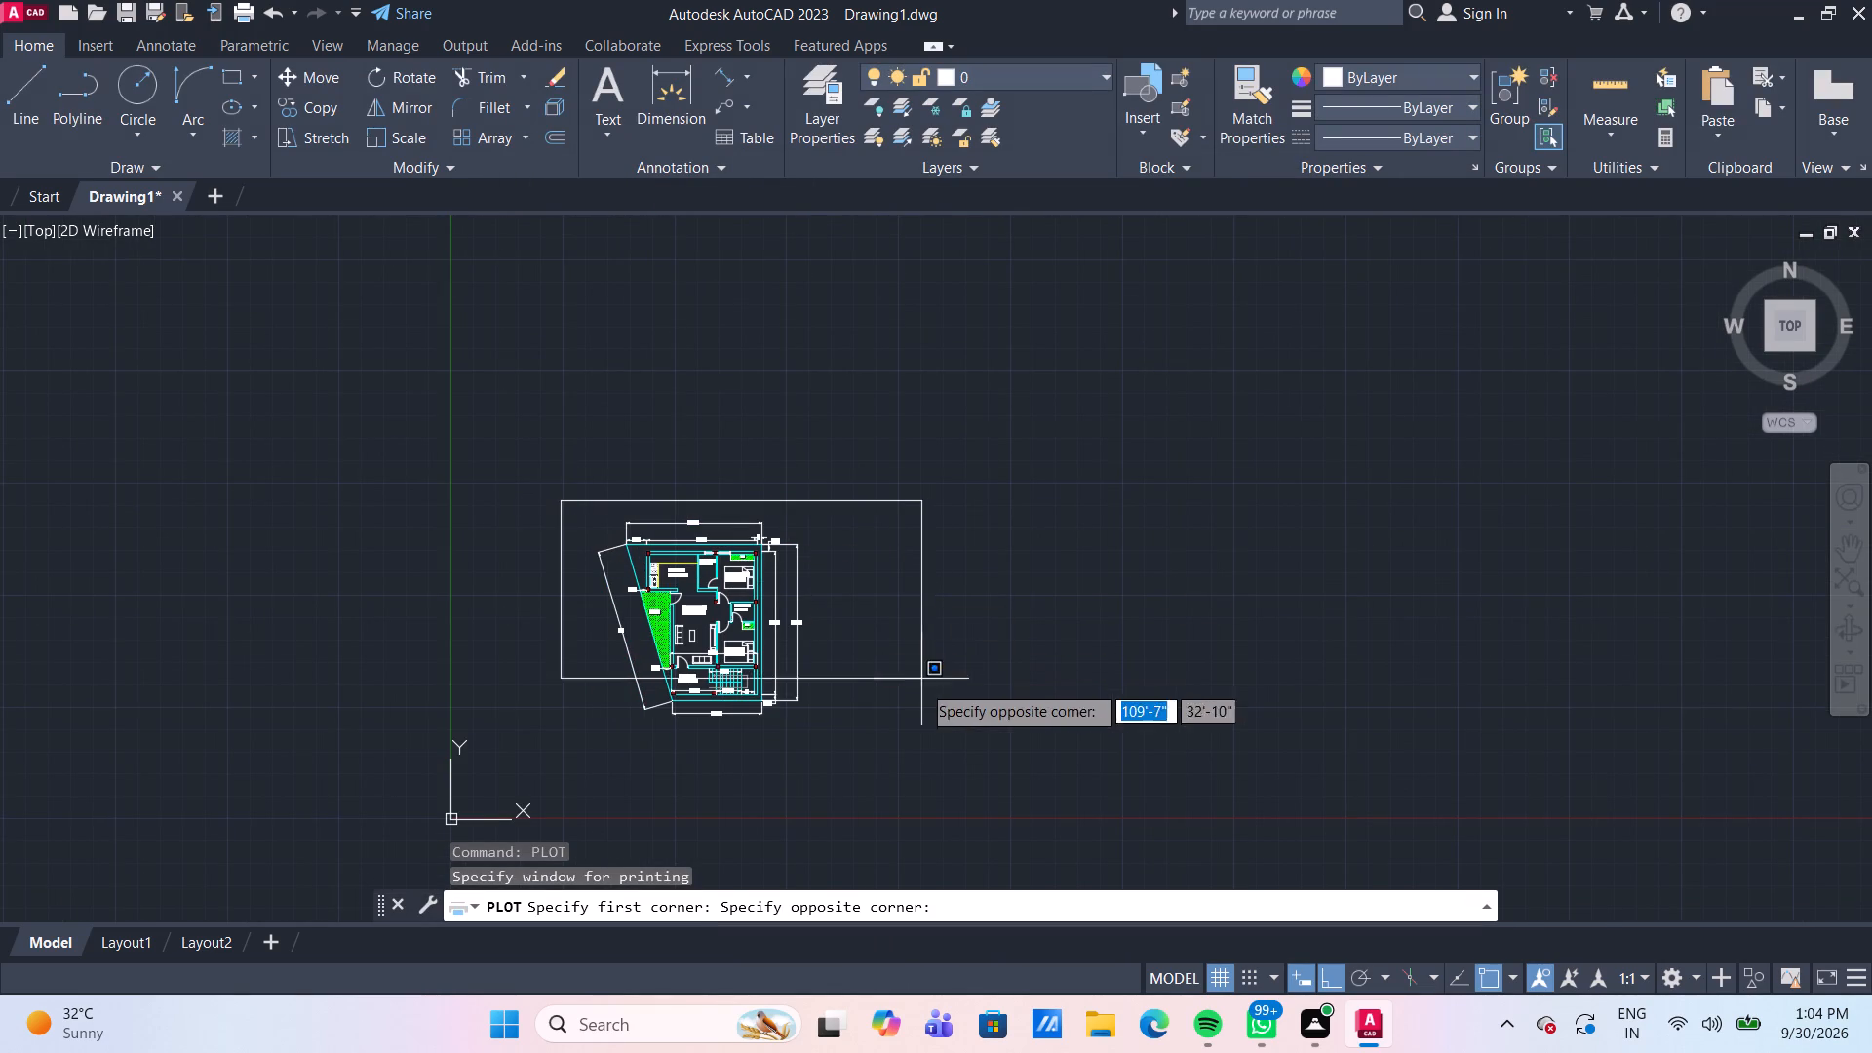
left_click(855, 740)
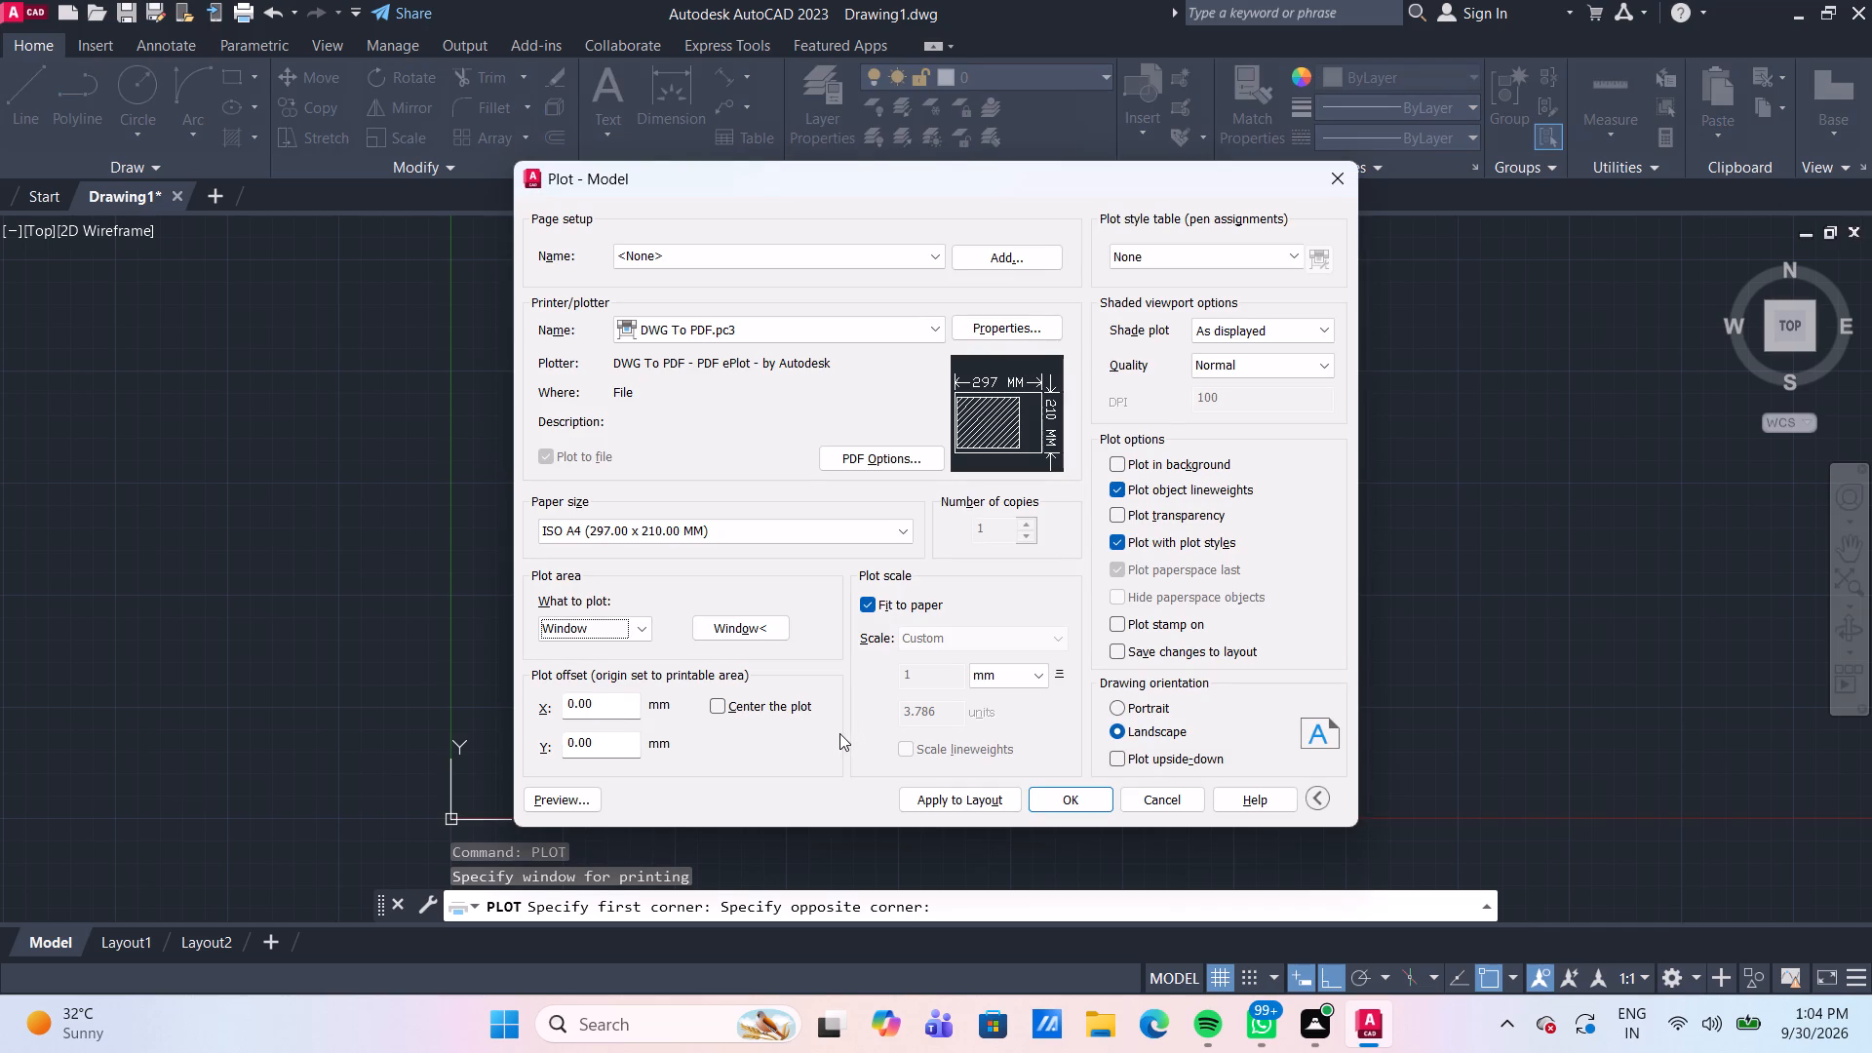
left_click(721, 703)
Plot the drawing to a PDF file on the Desktop named SLOP BOUNDARY 2BHK.
left_click(1039, 803)
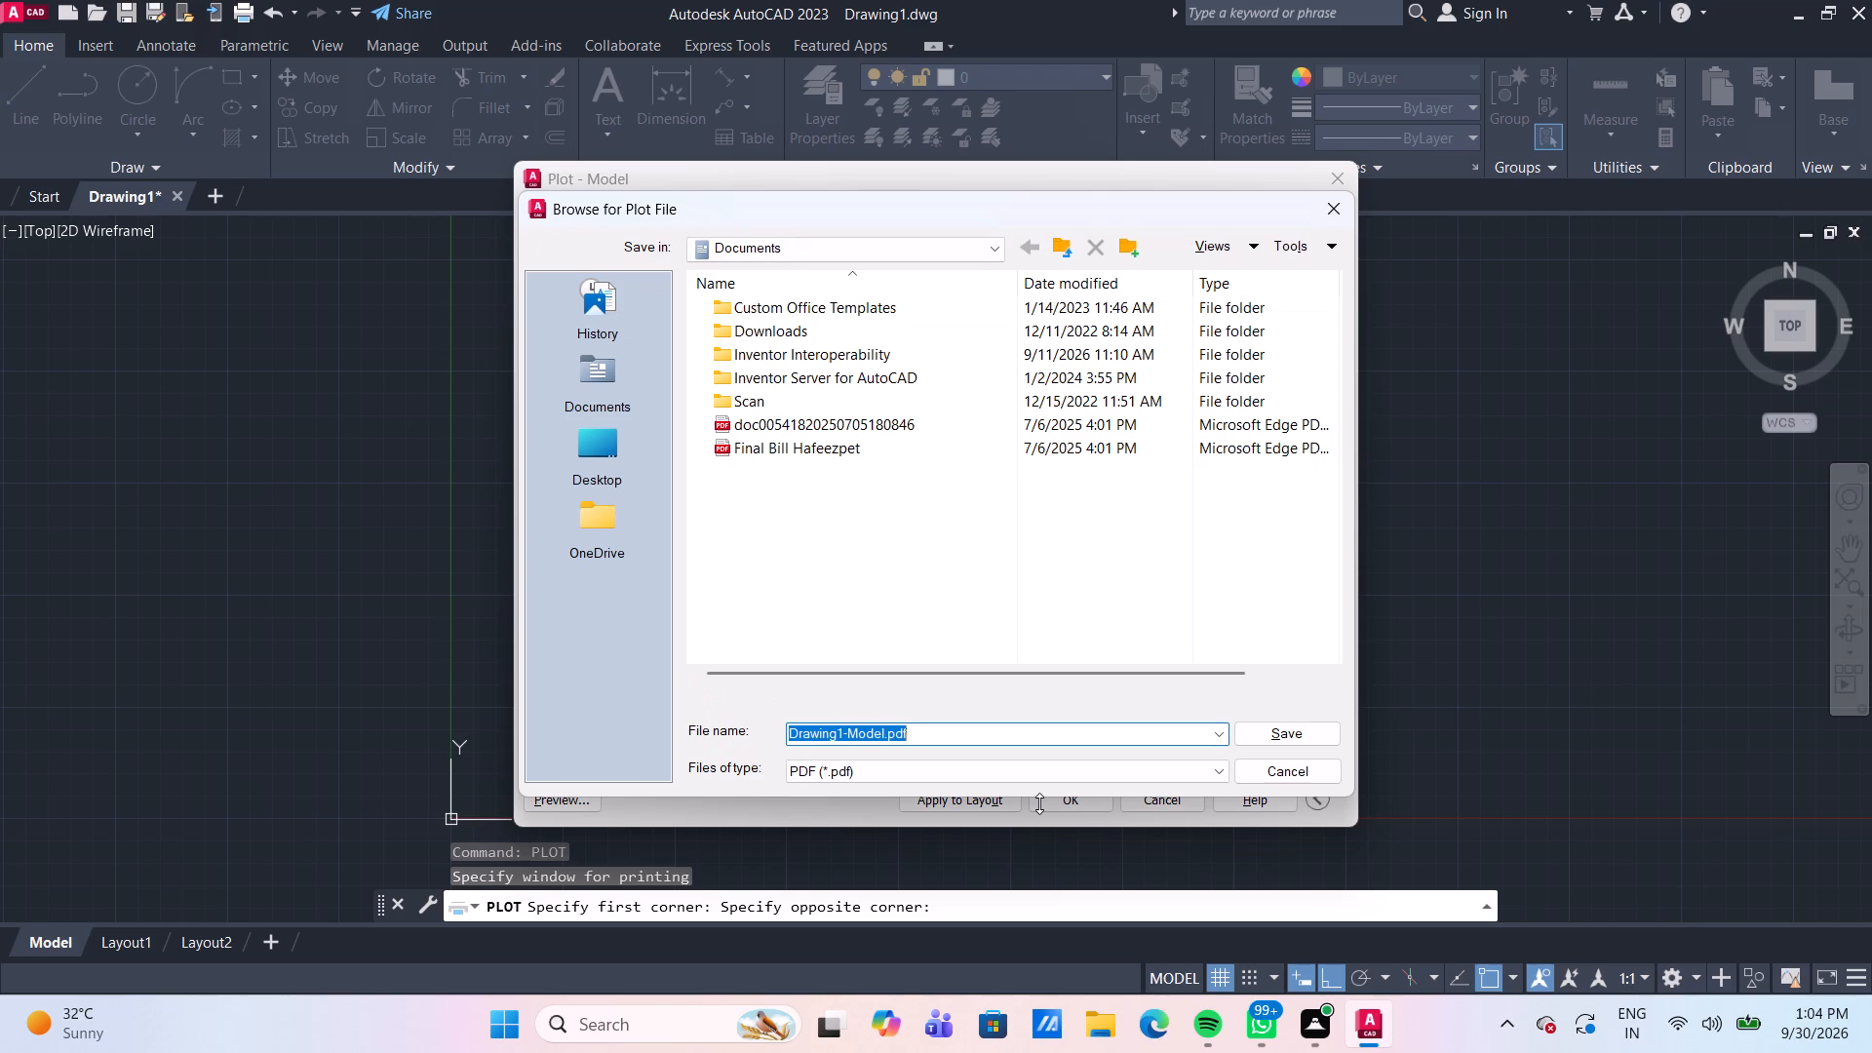
left_click(594, 436)
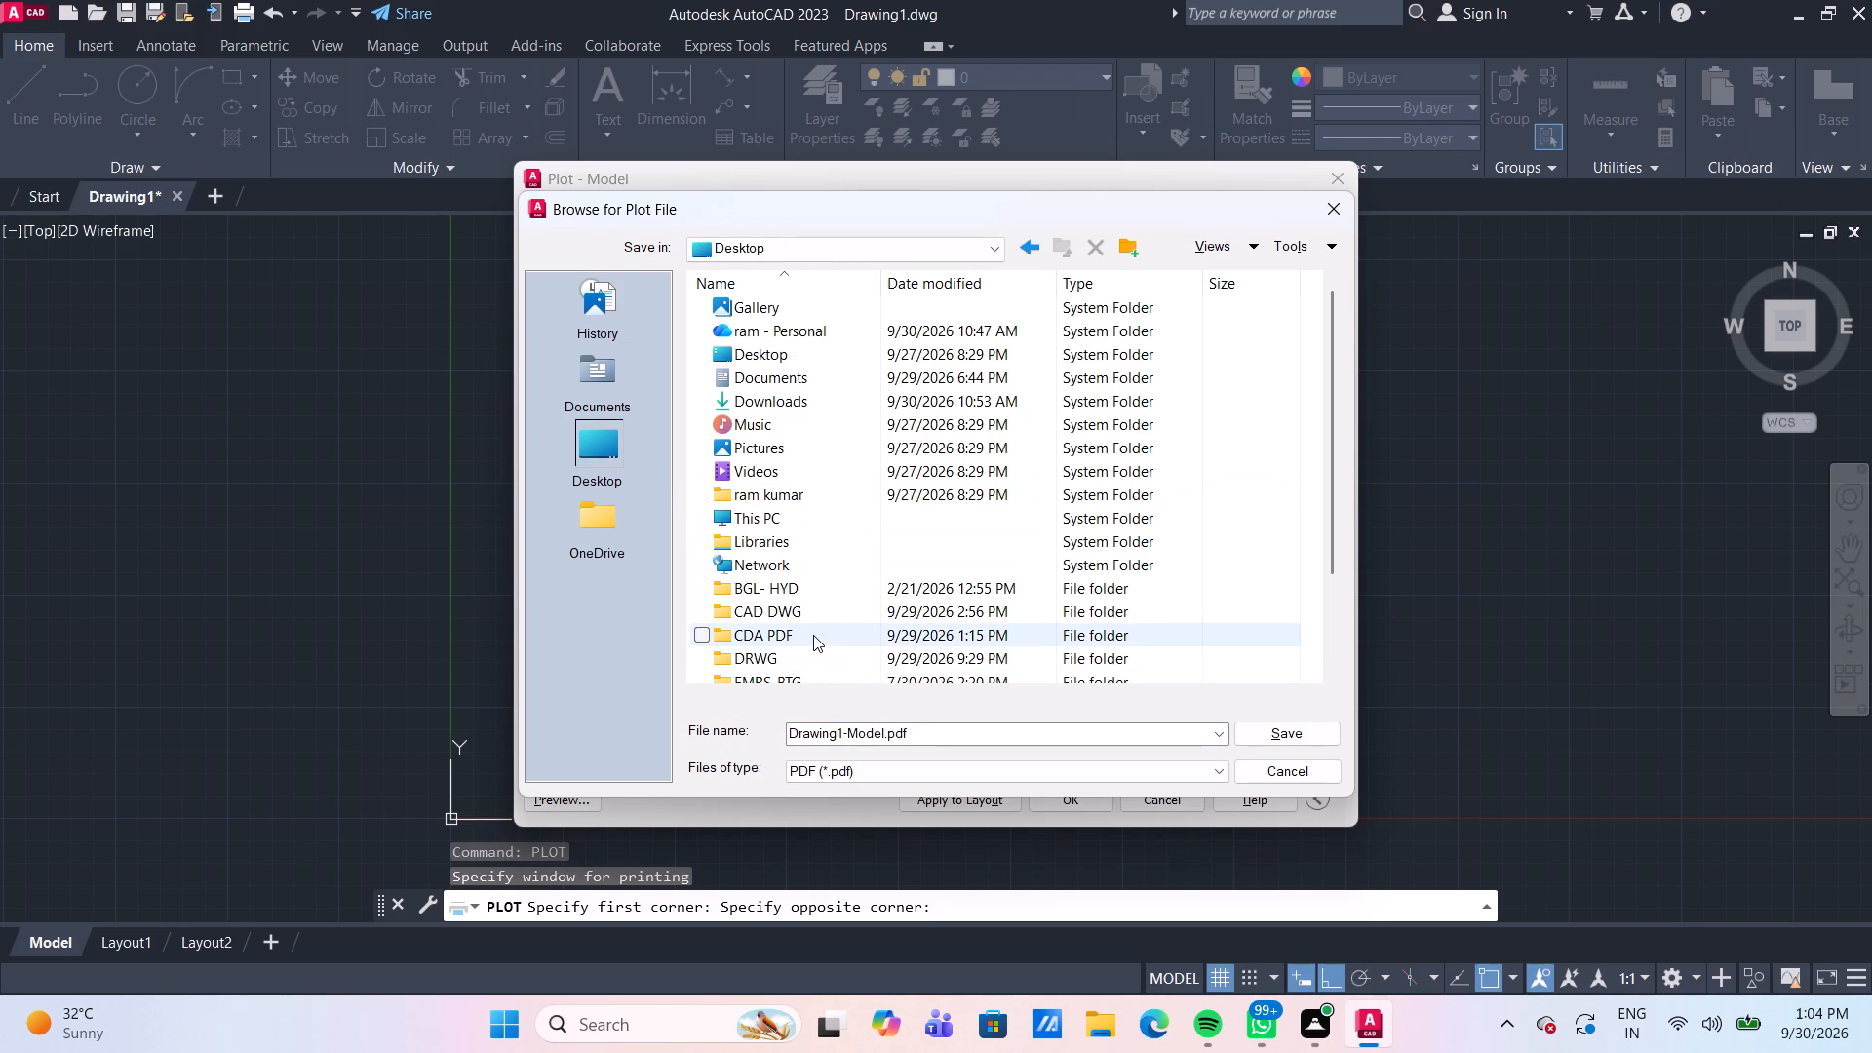
left_click(813, 635)
left_click(958, 738)
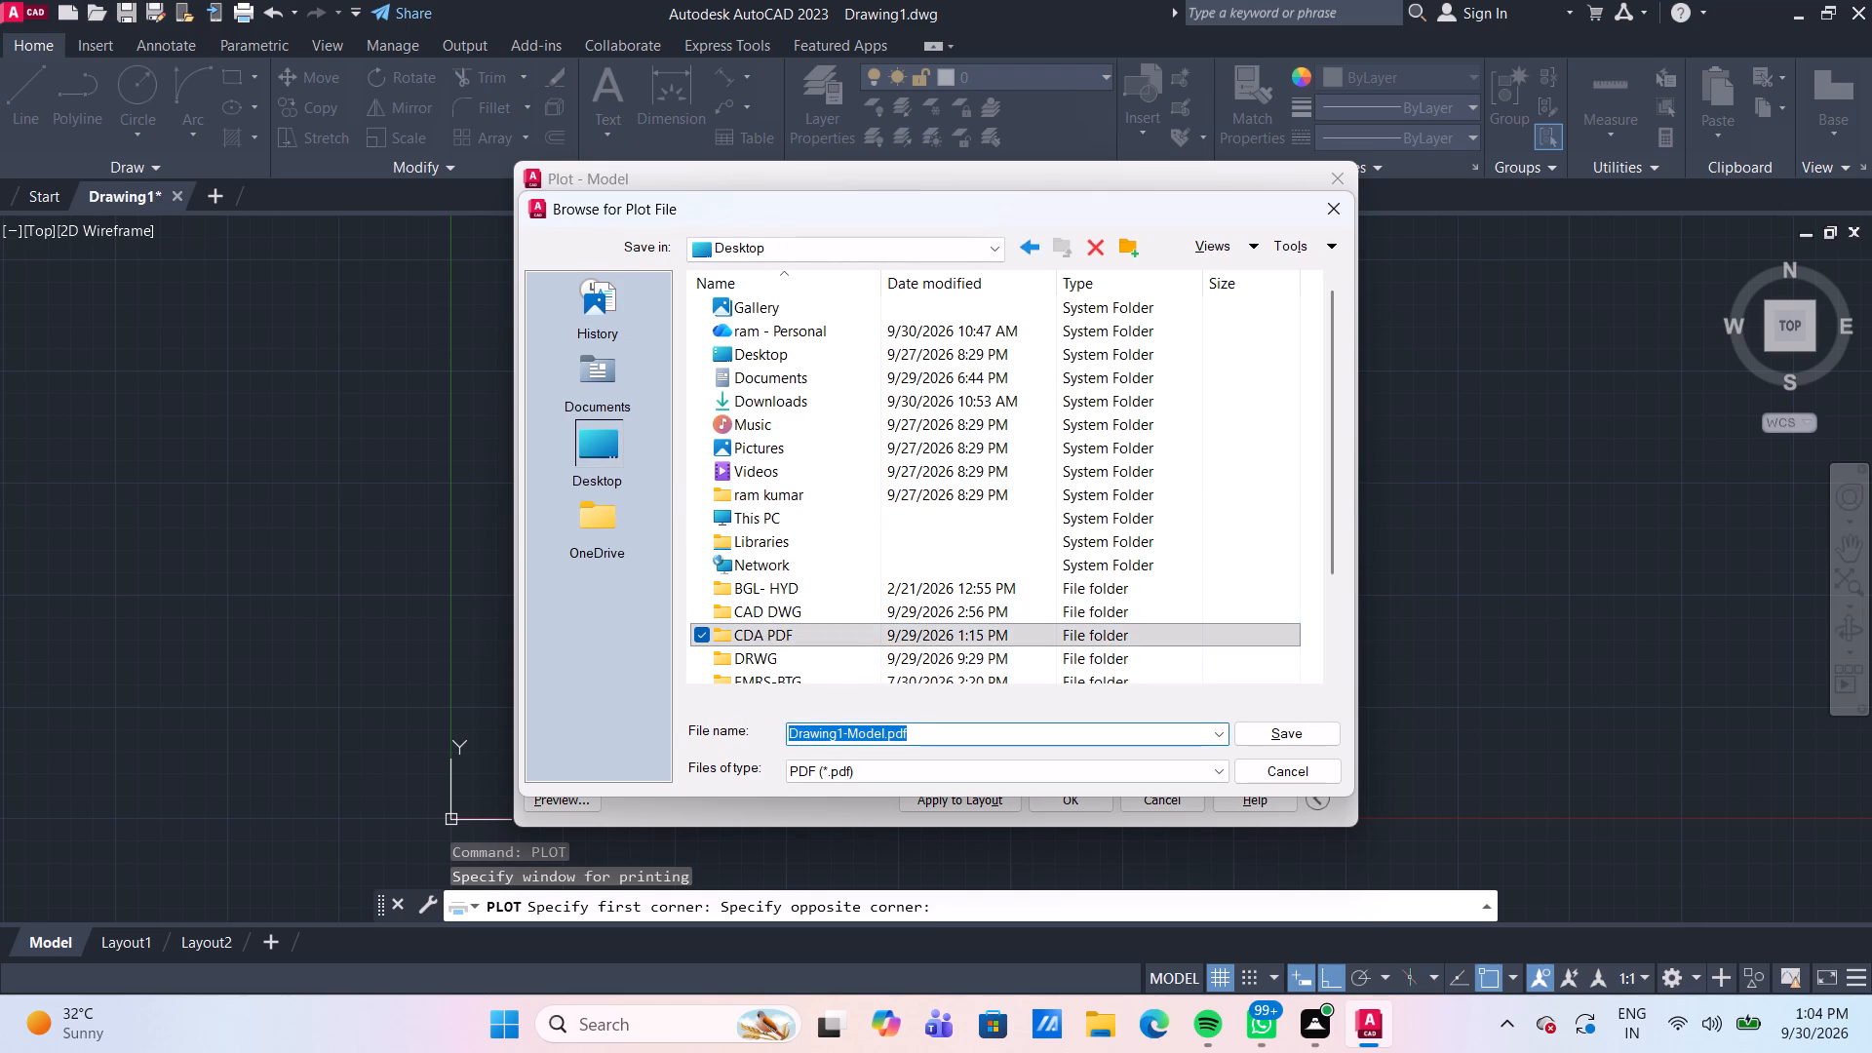
type("SLOP")
key("space")
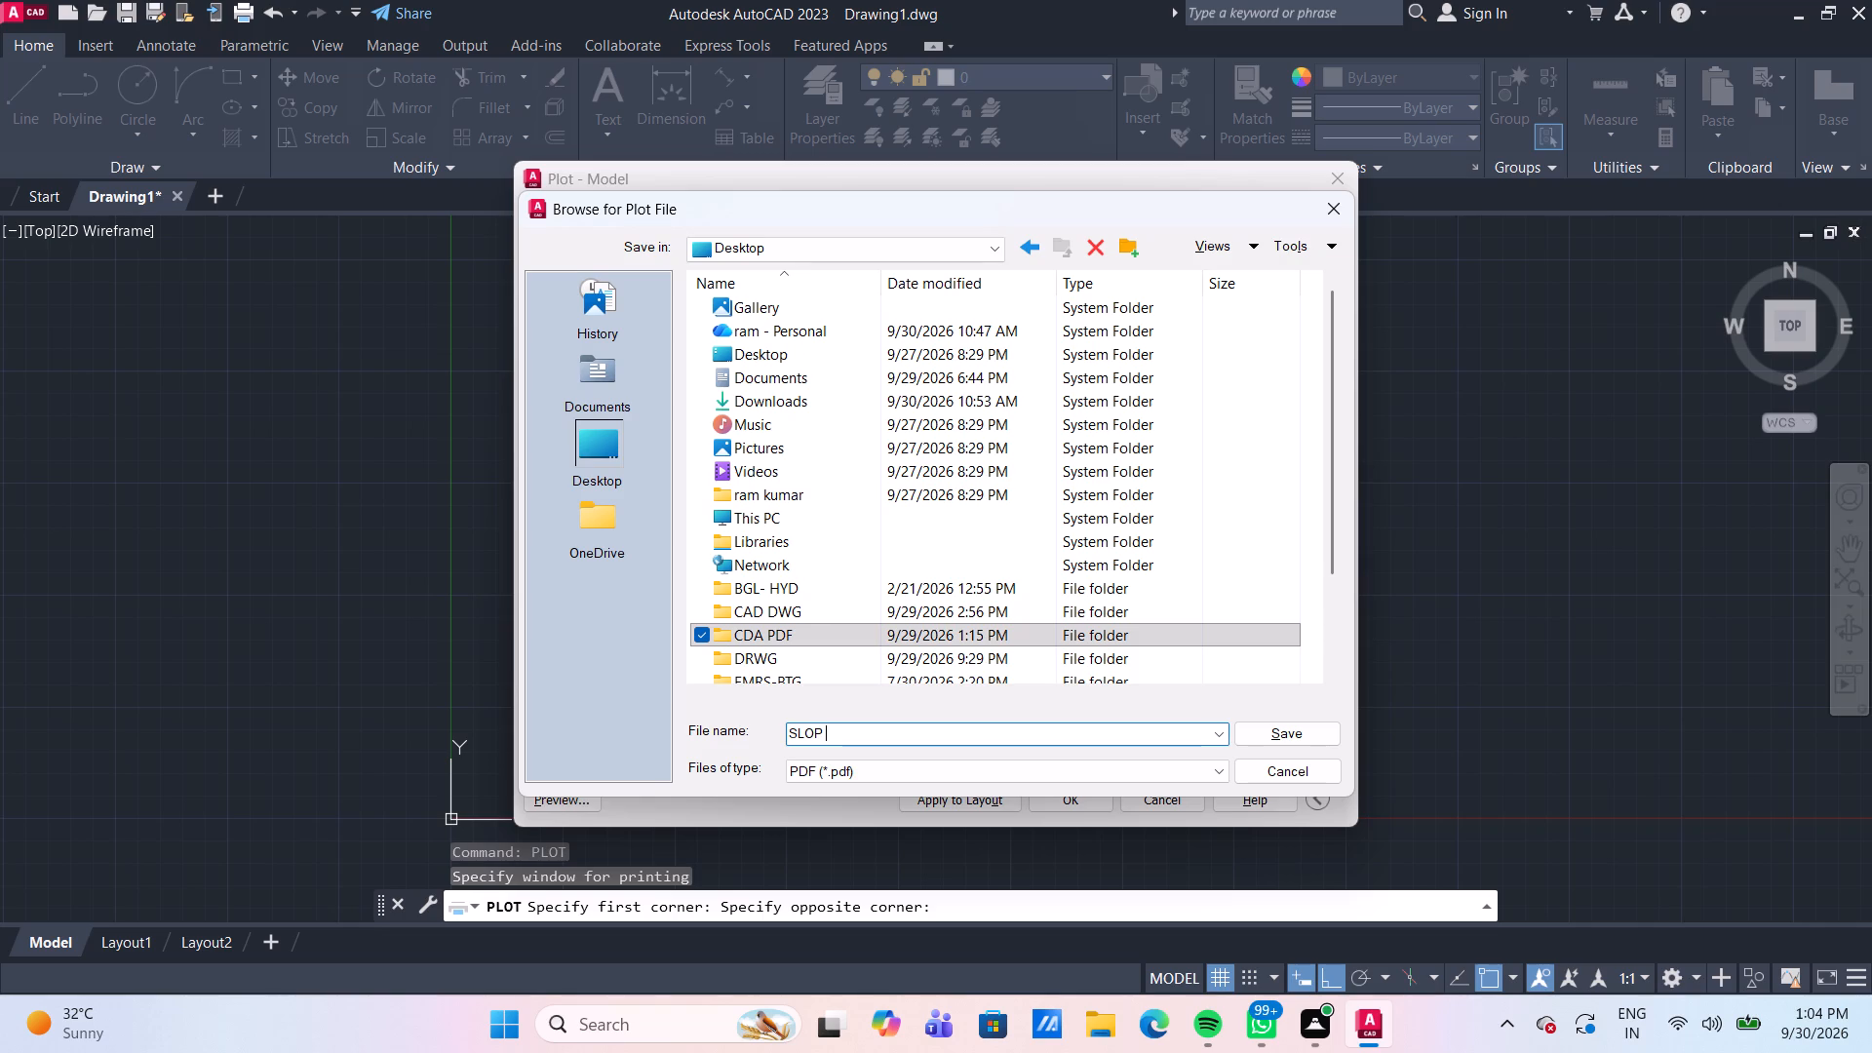
type("BOUNDA")
type("RY")
key("space")
key("2")
type("BHK")
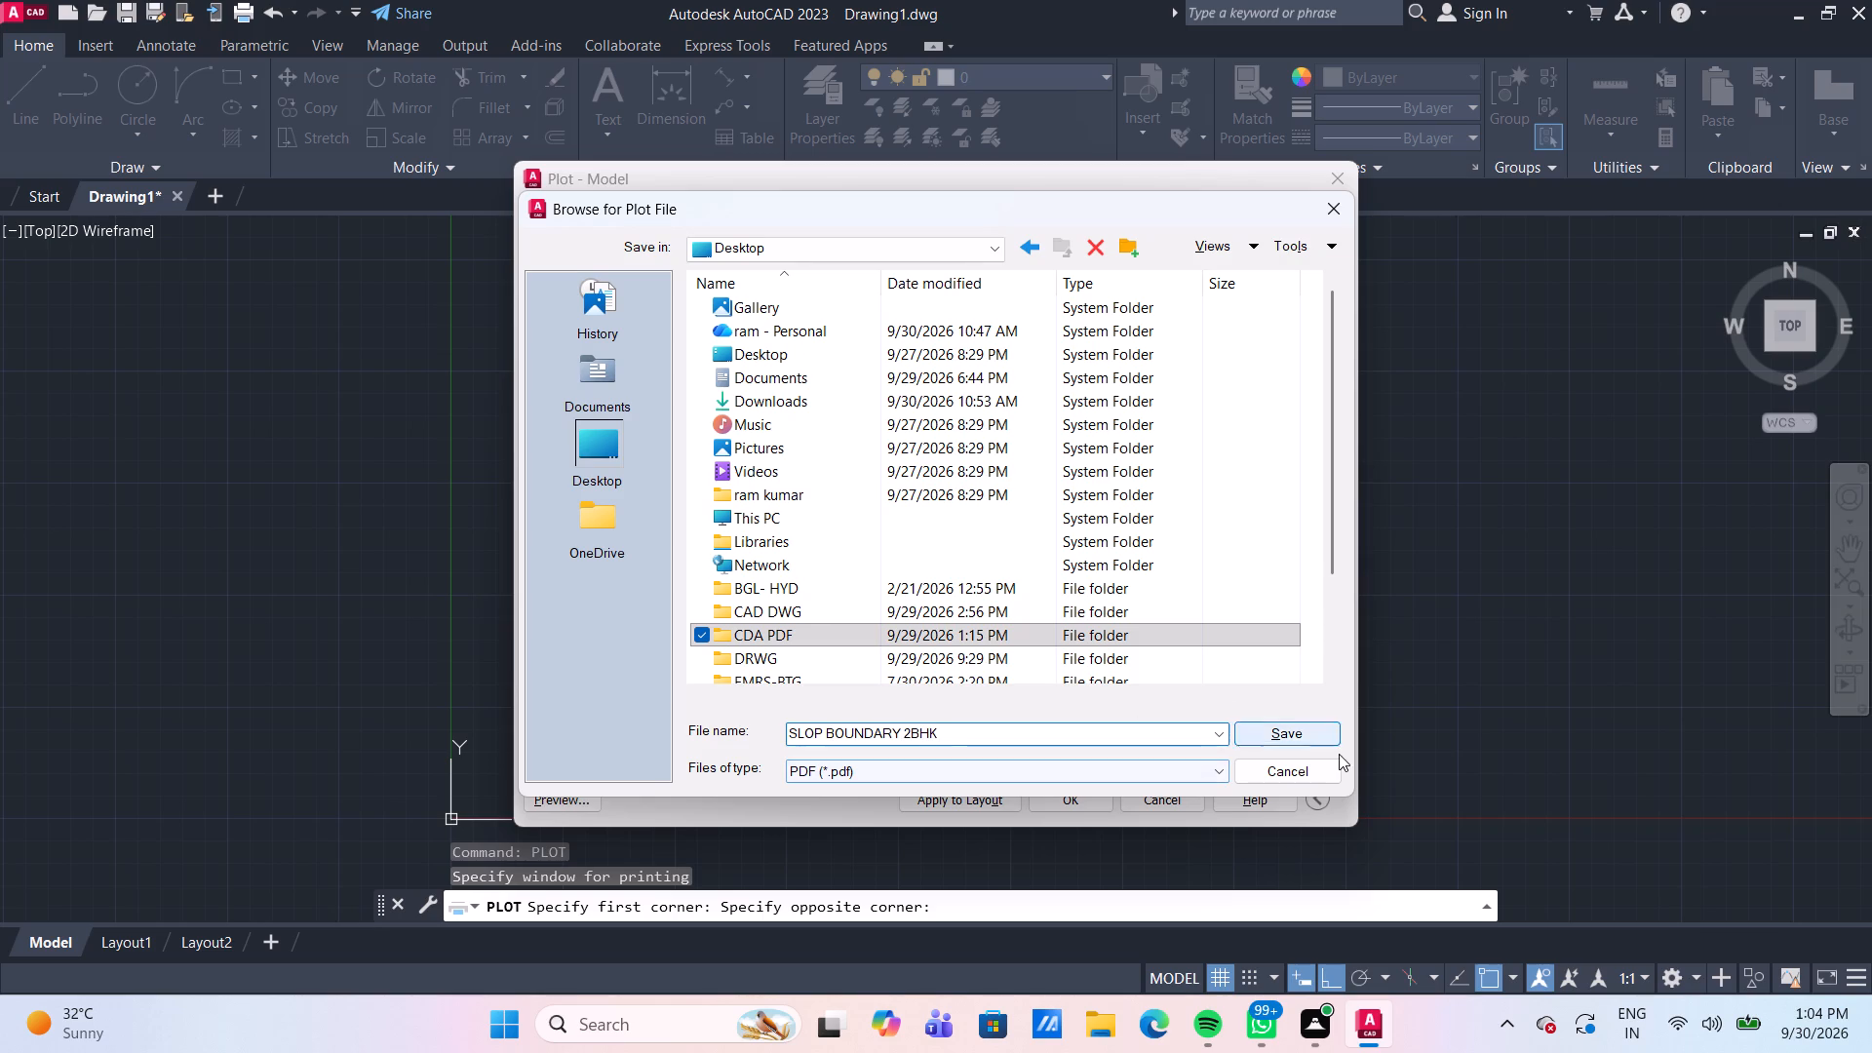
left_click(1296, 727)
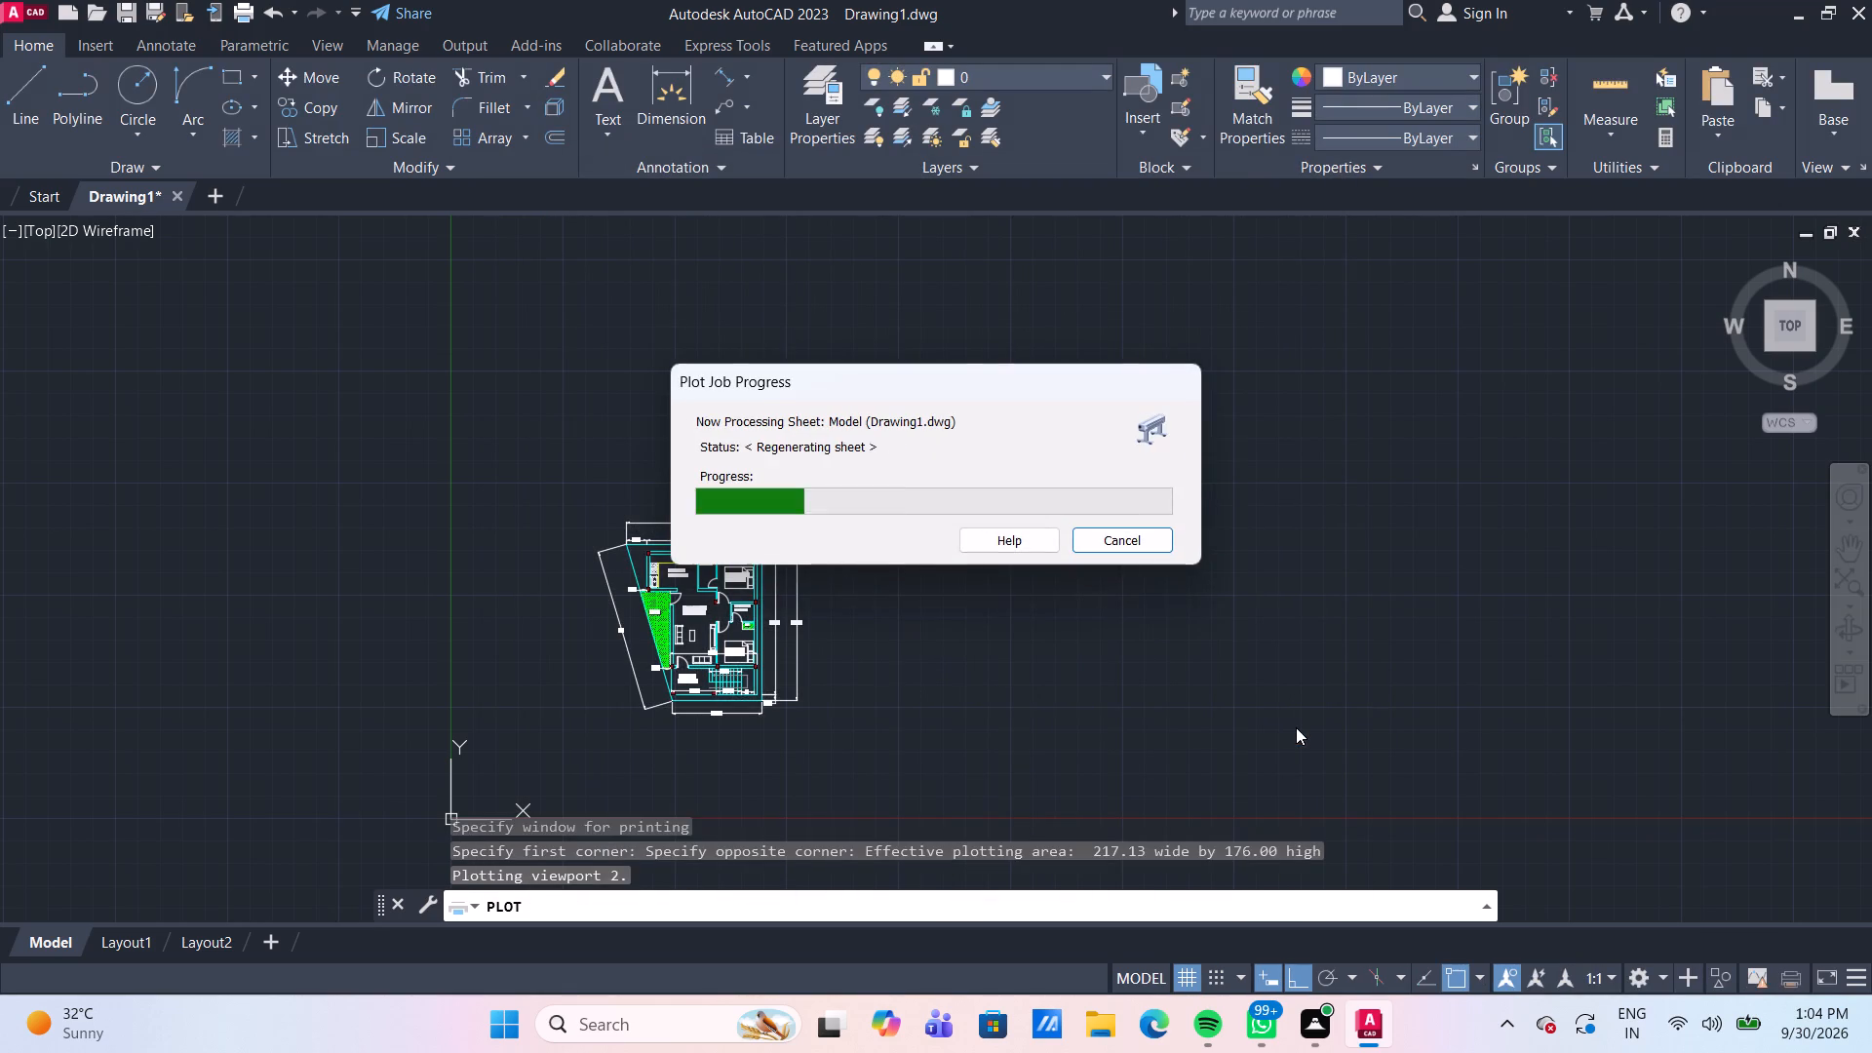
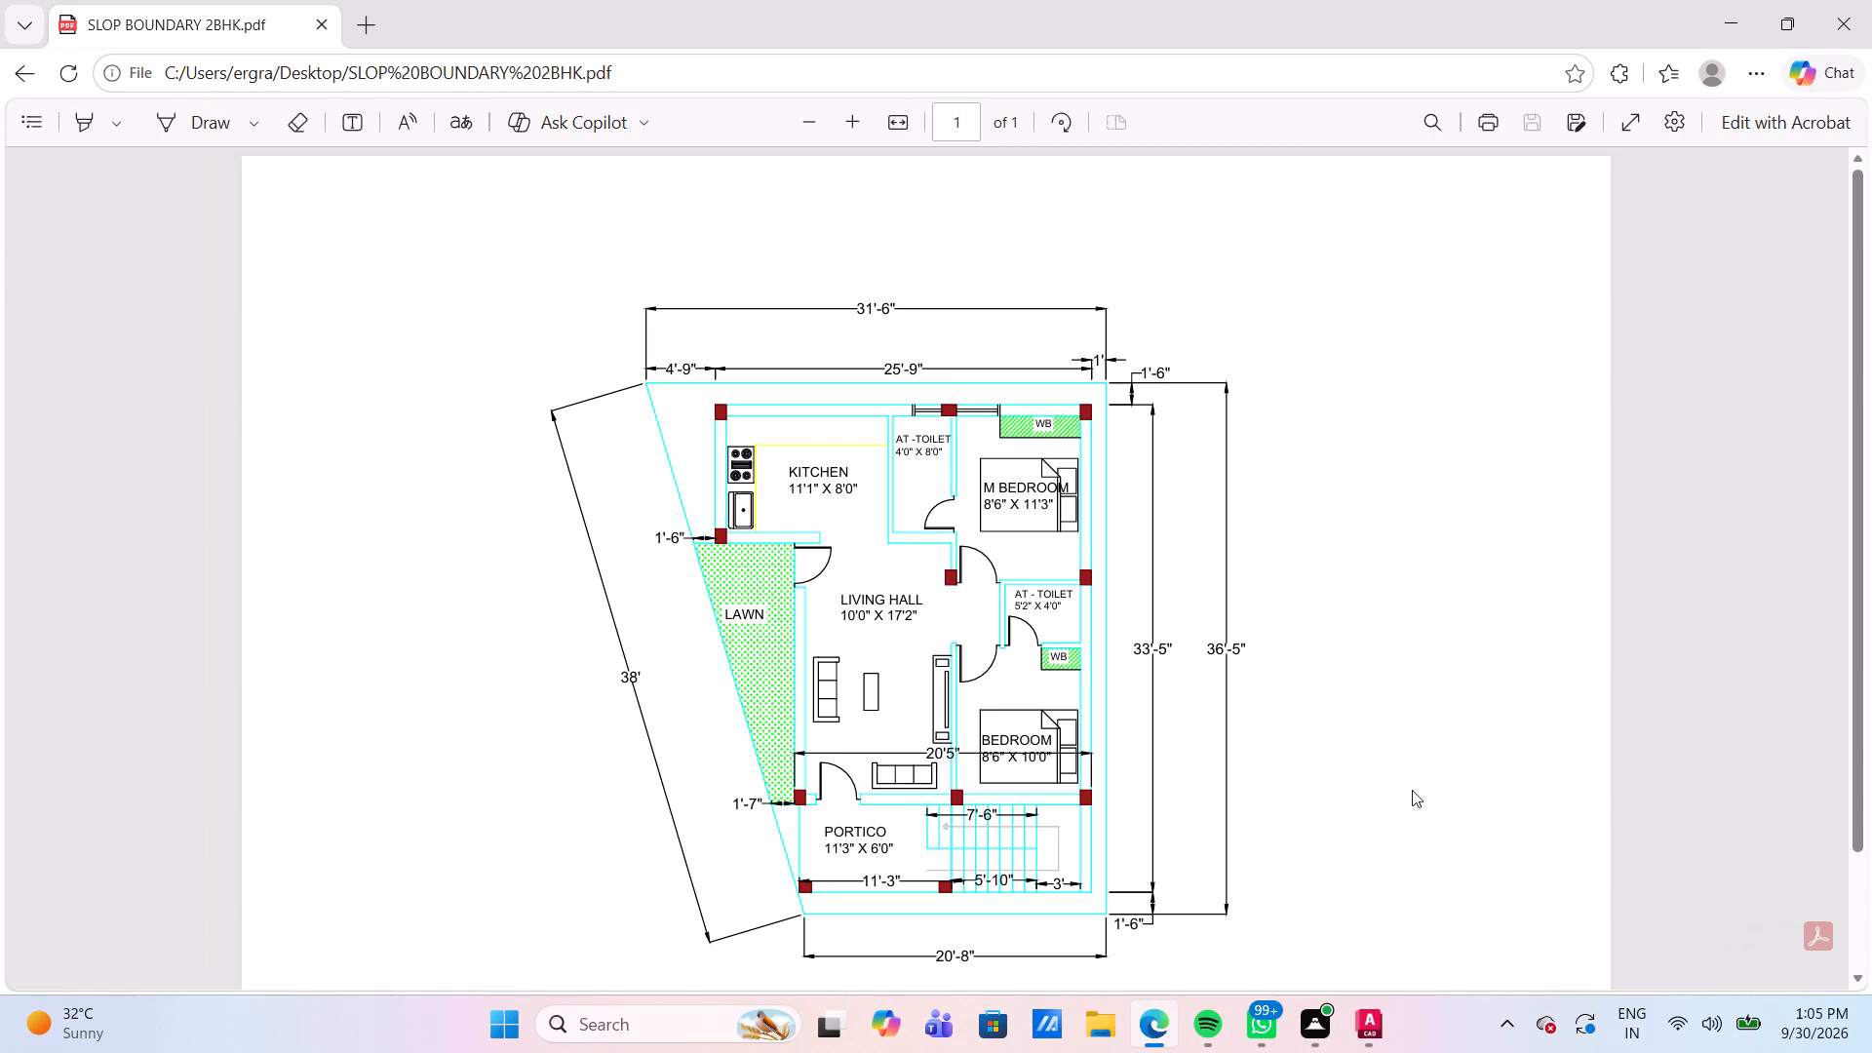
Close the plotted SLOP BOUNDARY 2BHK PDF and return to the AutoCAD drawing.
left_click(1846, 34)
scroll(745, 810, "up", 1)
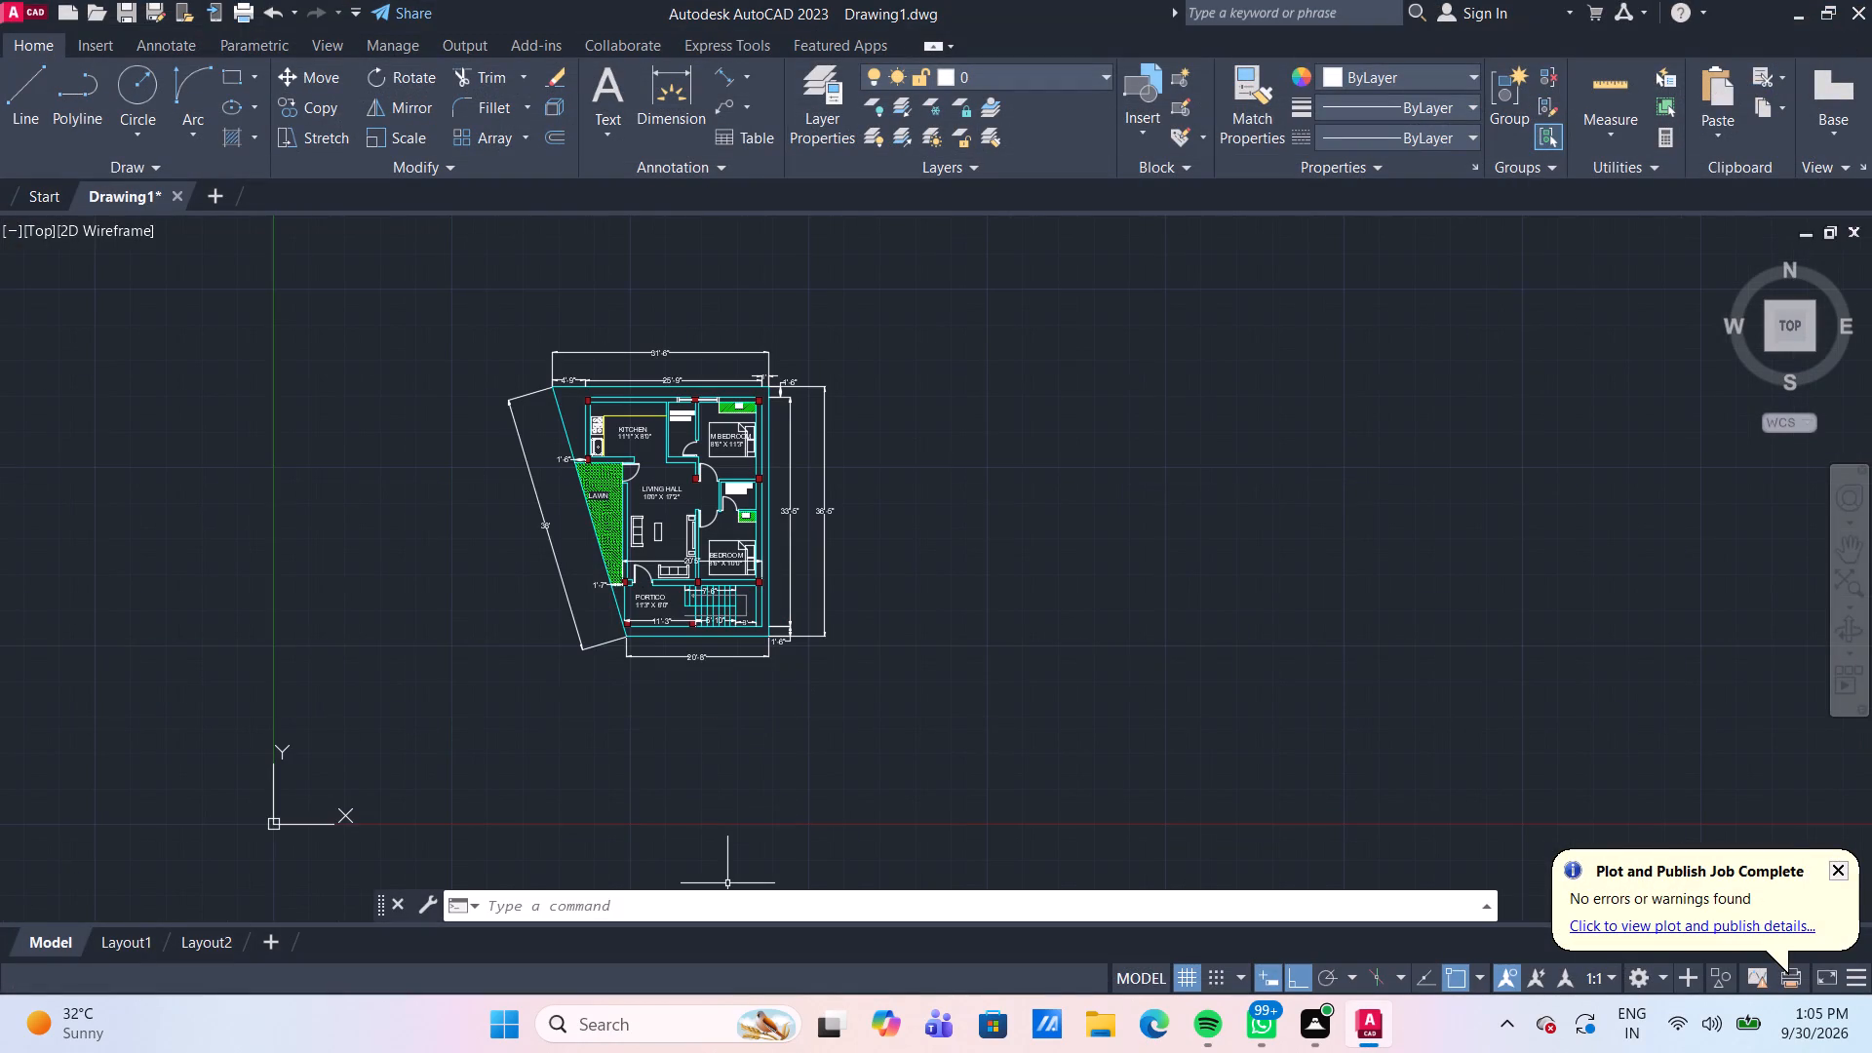
Turn on AutoCAD's log file recording with the LOGFILEON command.
left_click(717, 908)
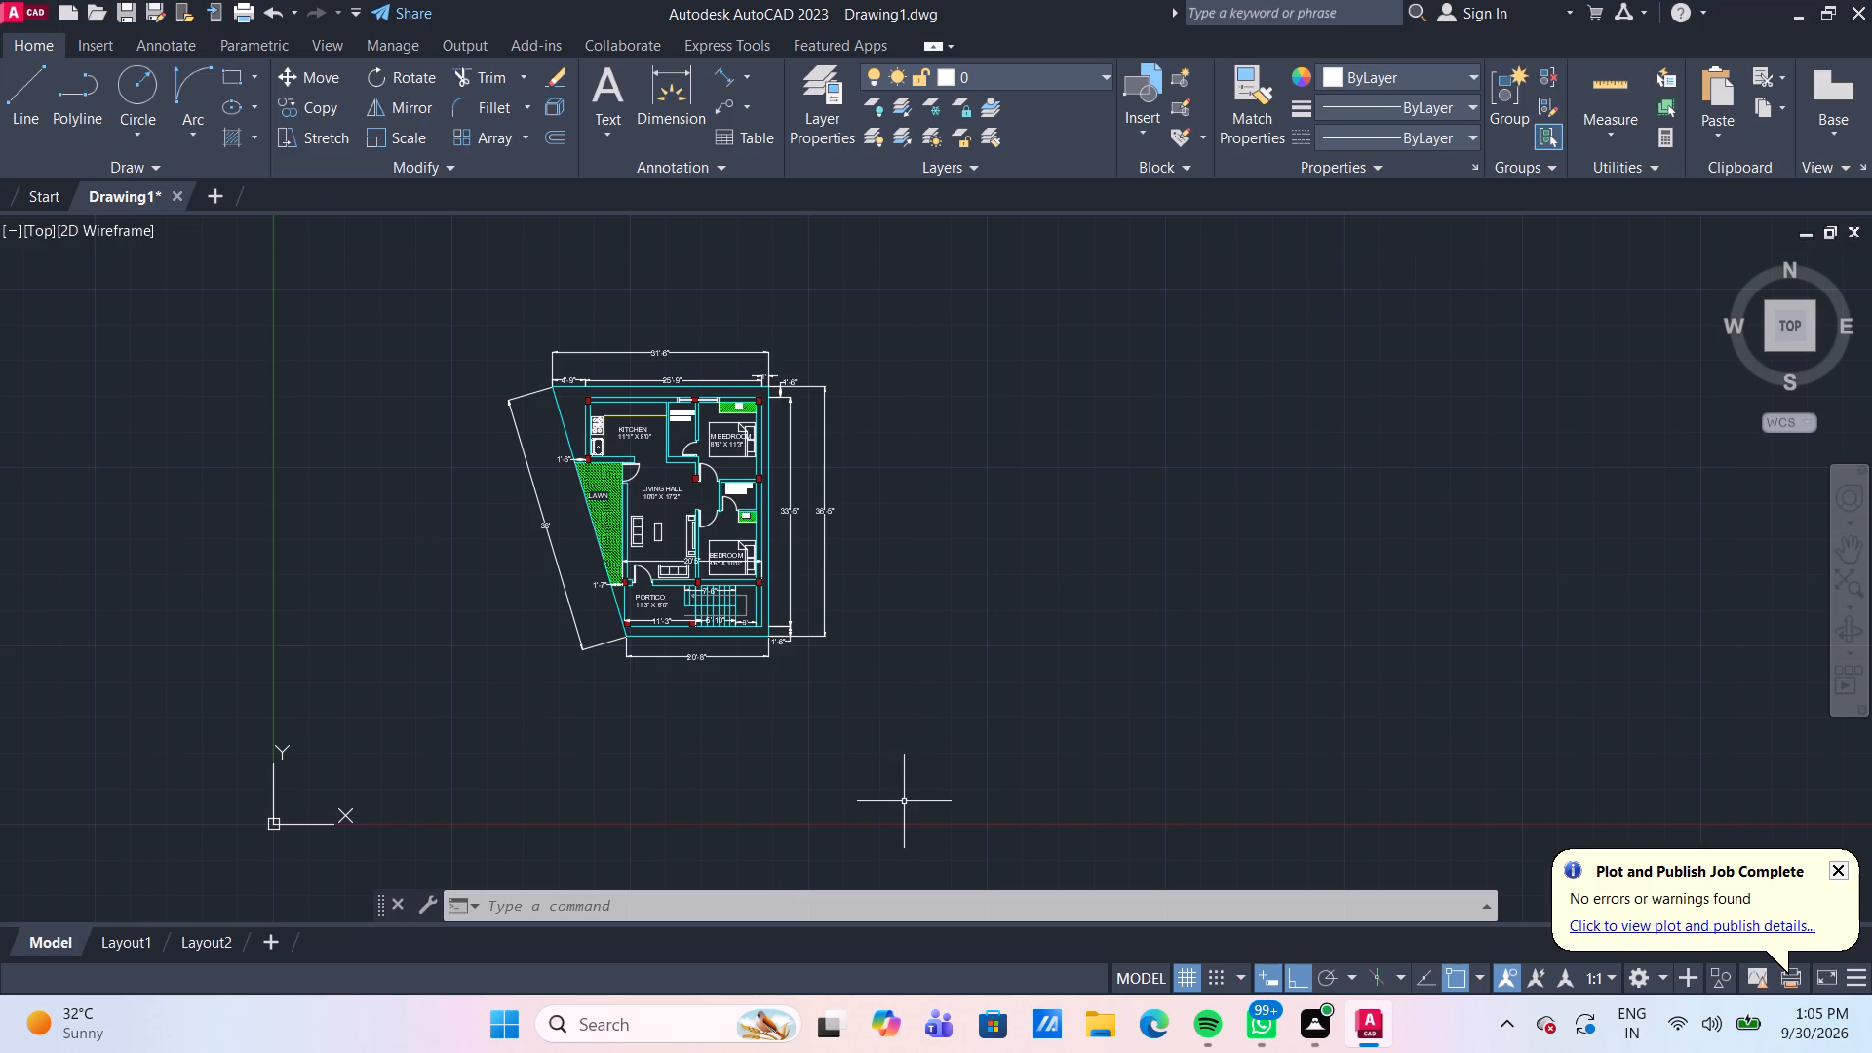
type("LO")
key("g")
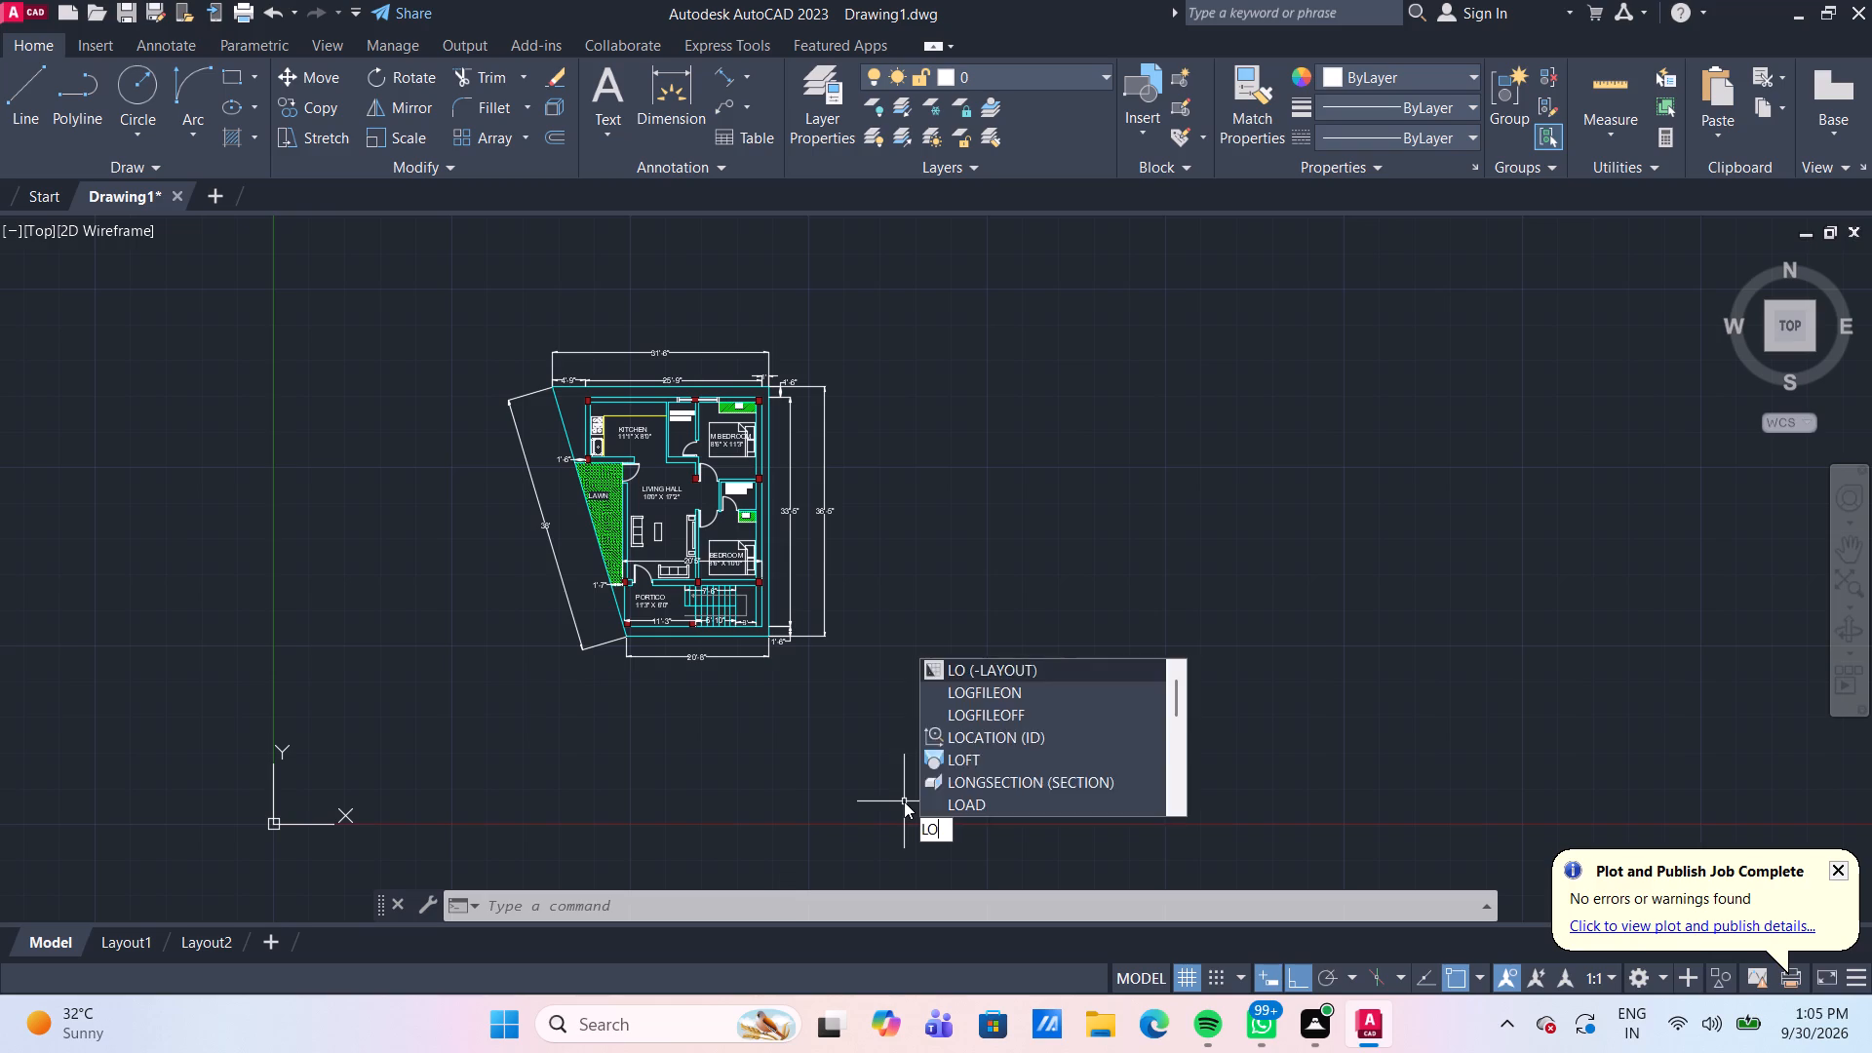
key("f")
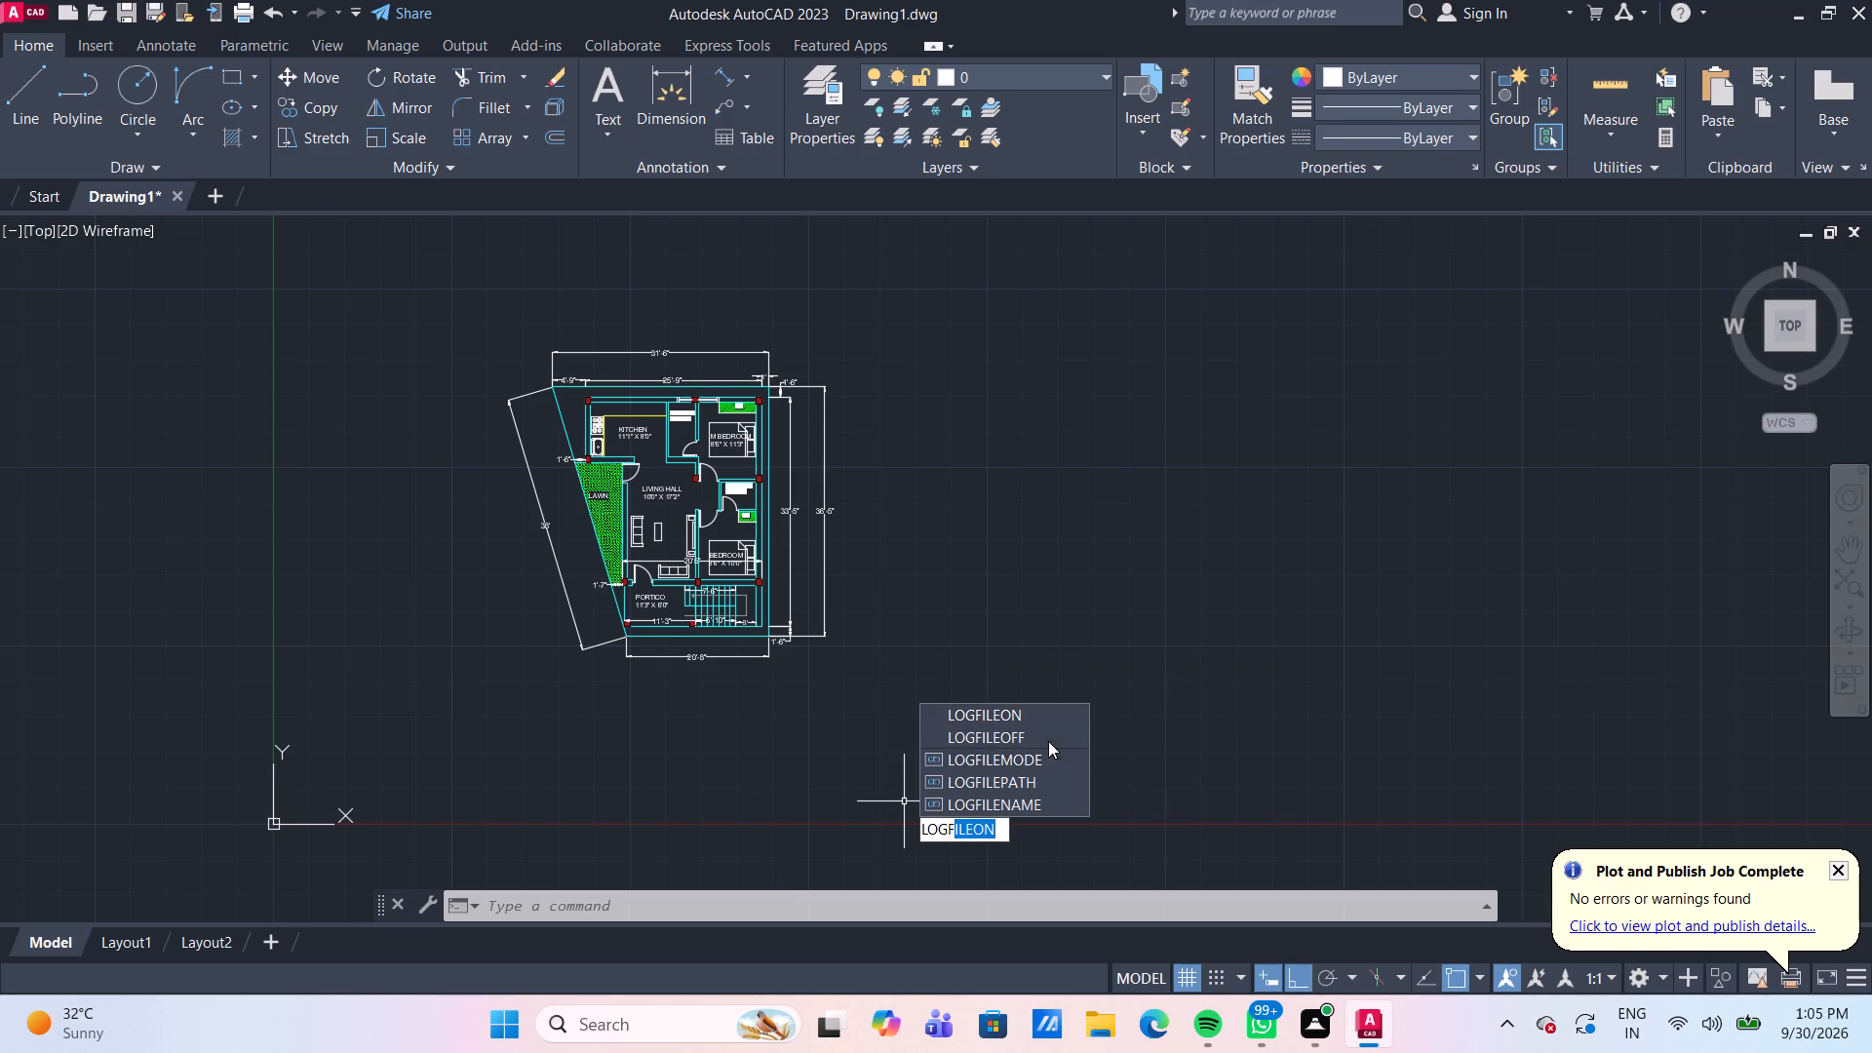
left_click(1040, 714)
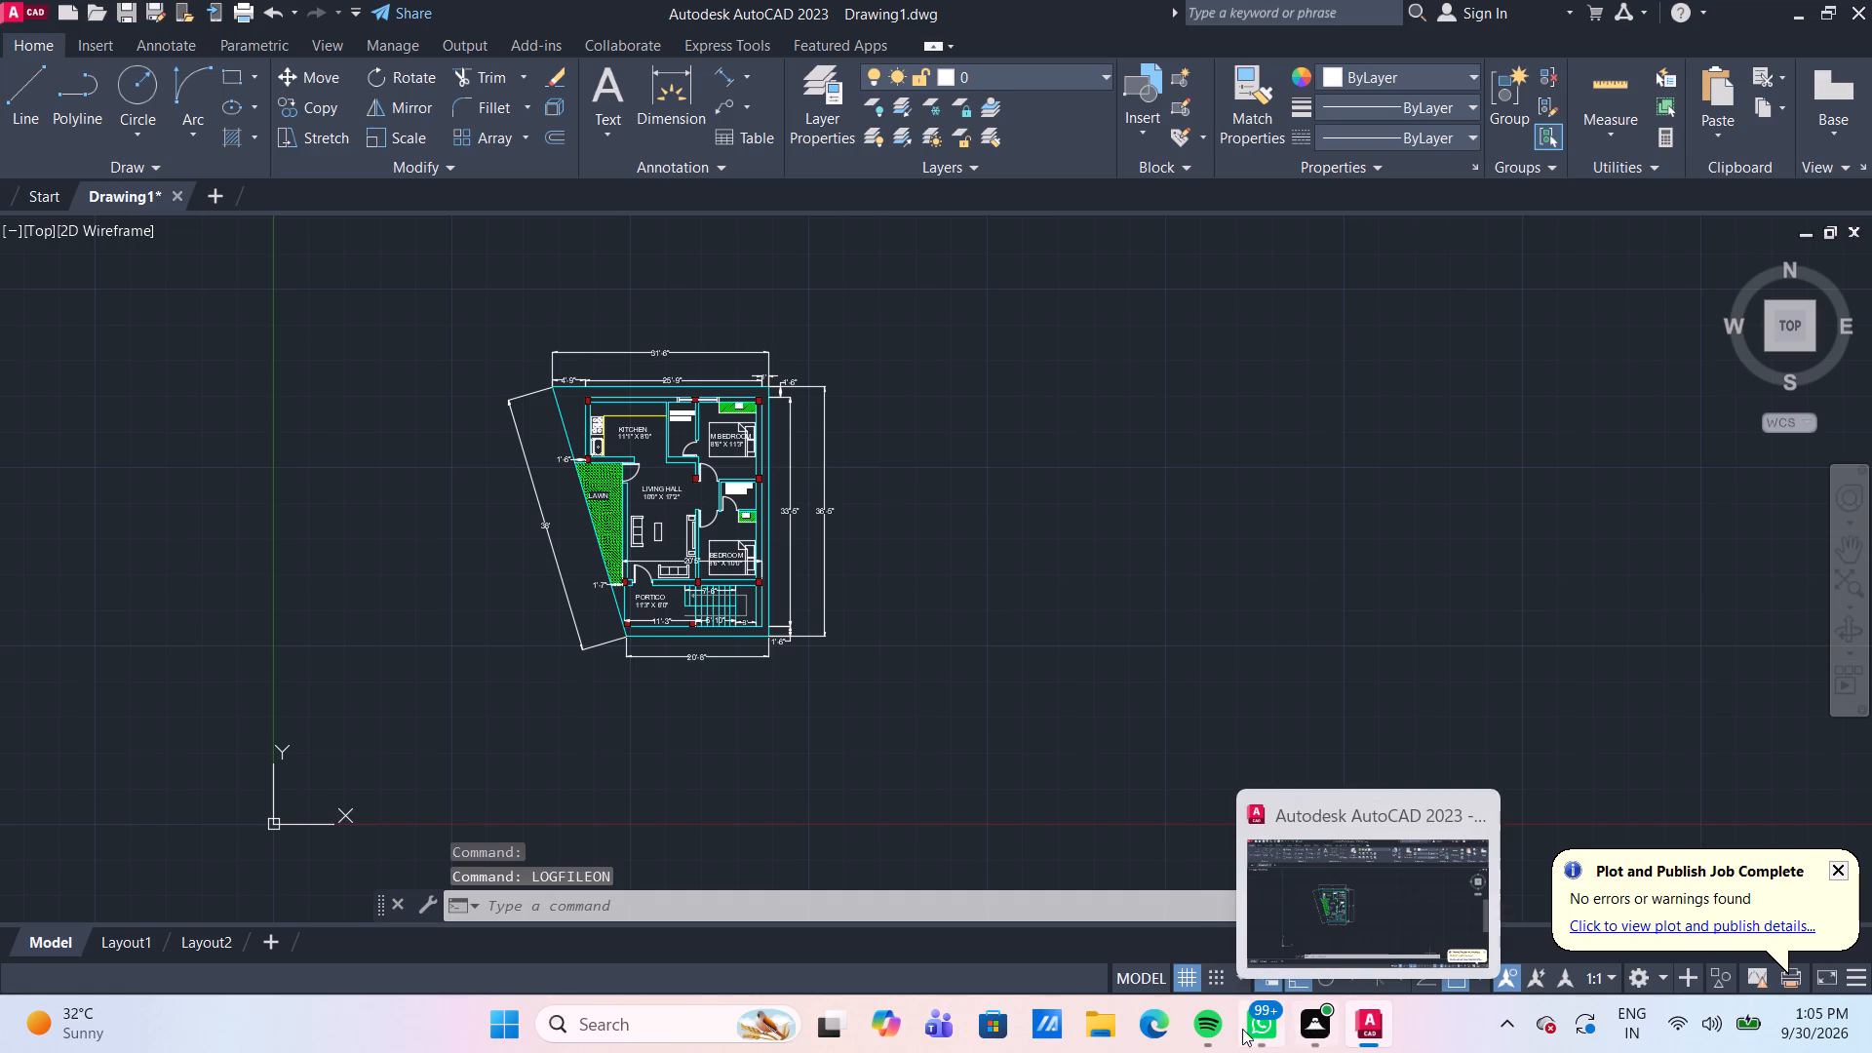
Switch to File Explorer and look through the PDFs in the Desktop's CDA PDF folder.
left_click(1115, 1035)
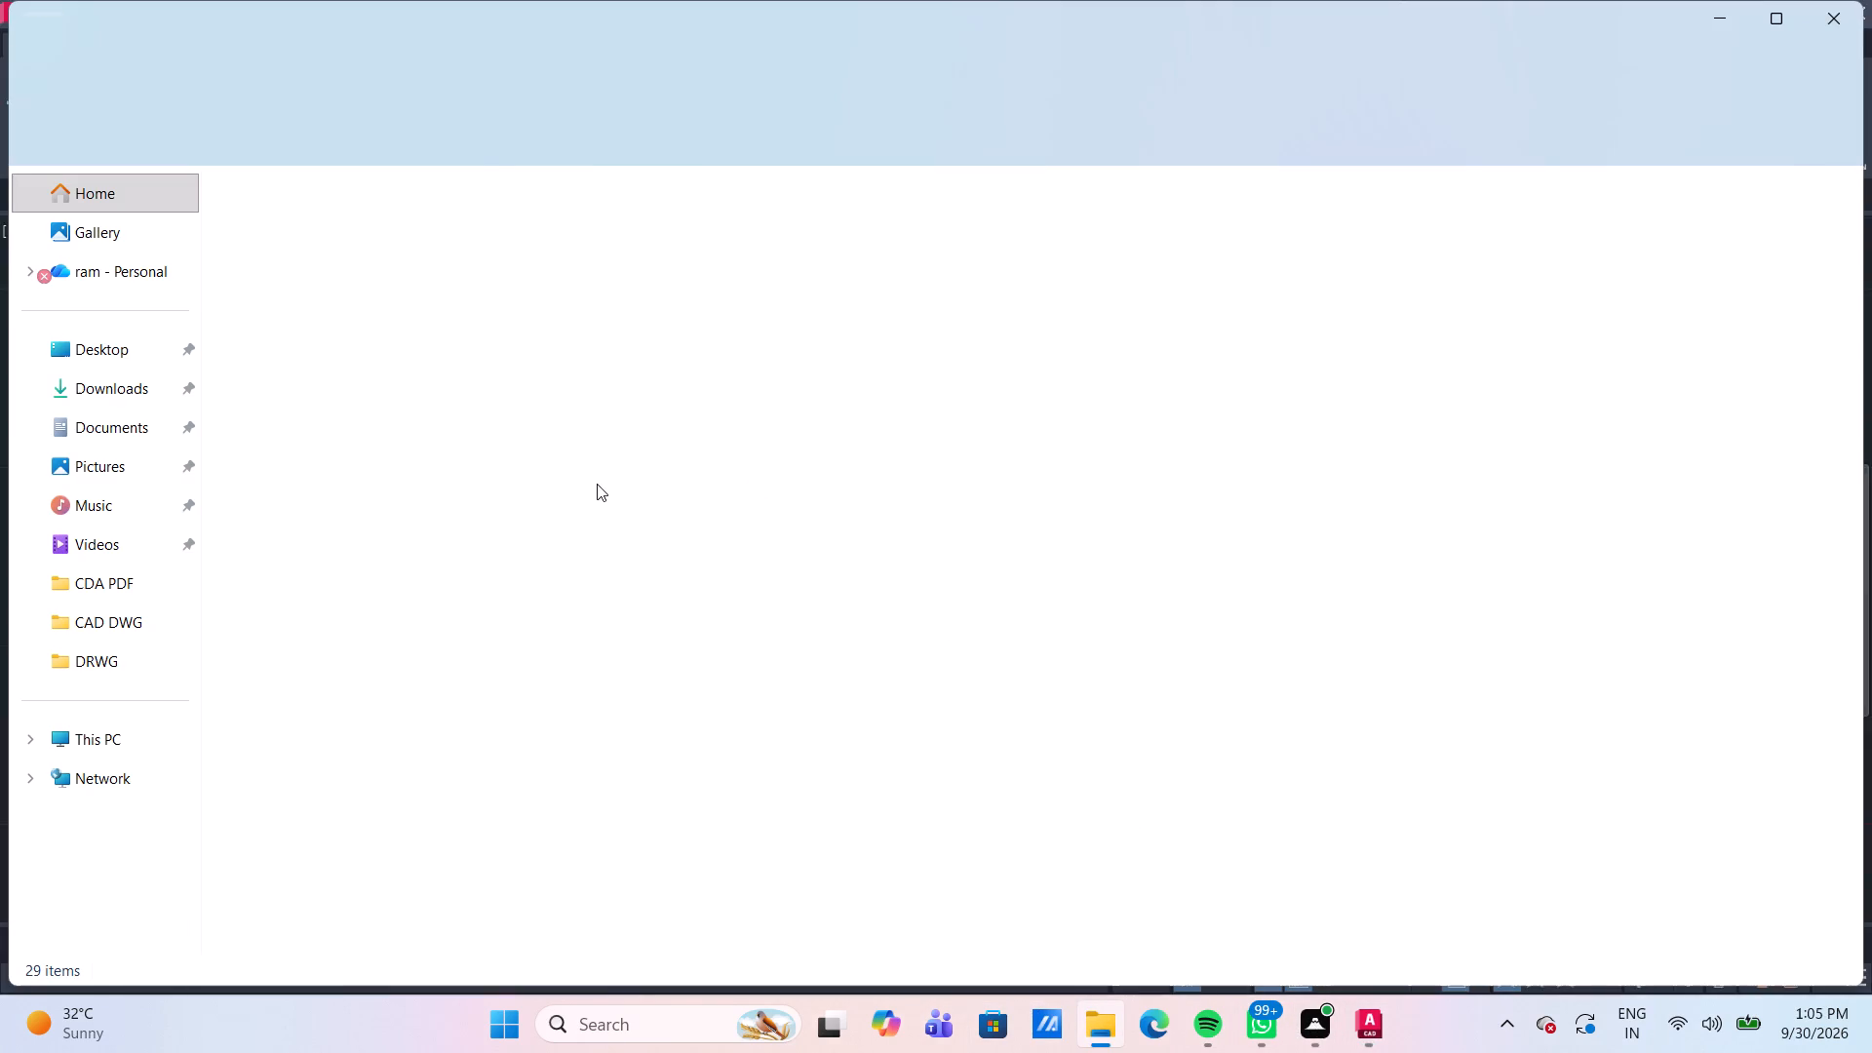
left_click(81, 346)
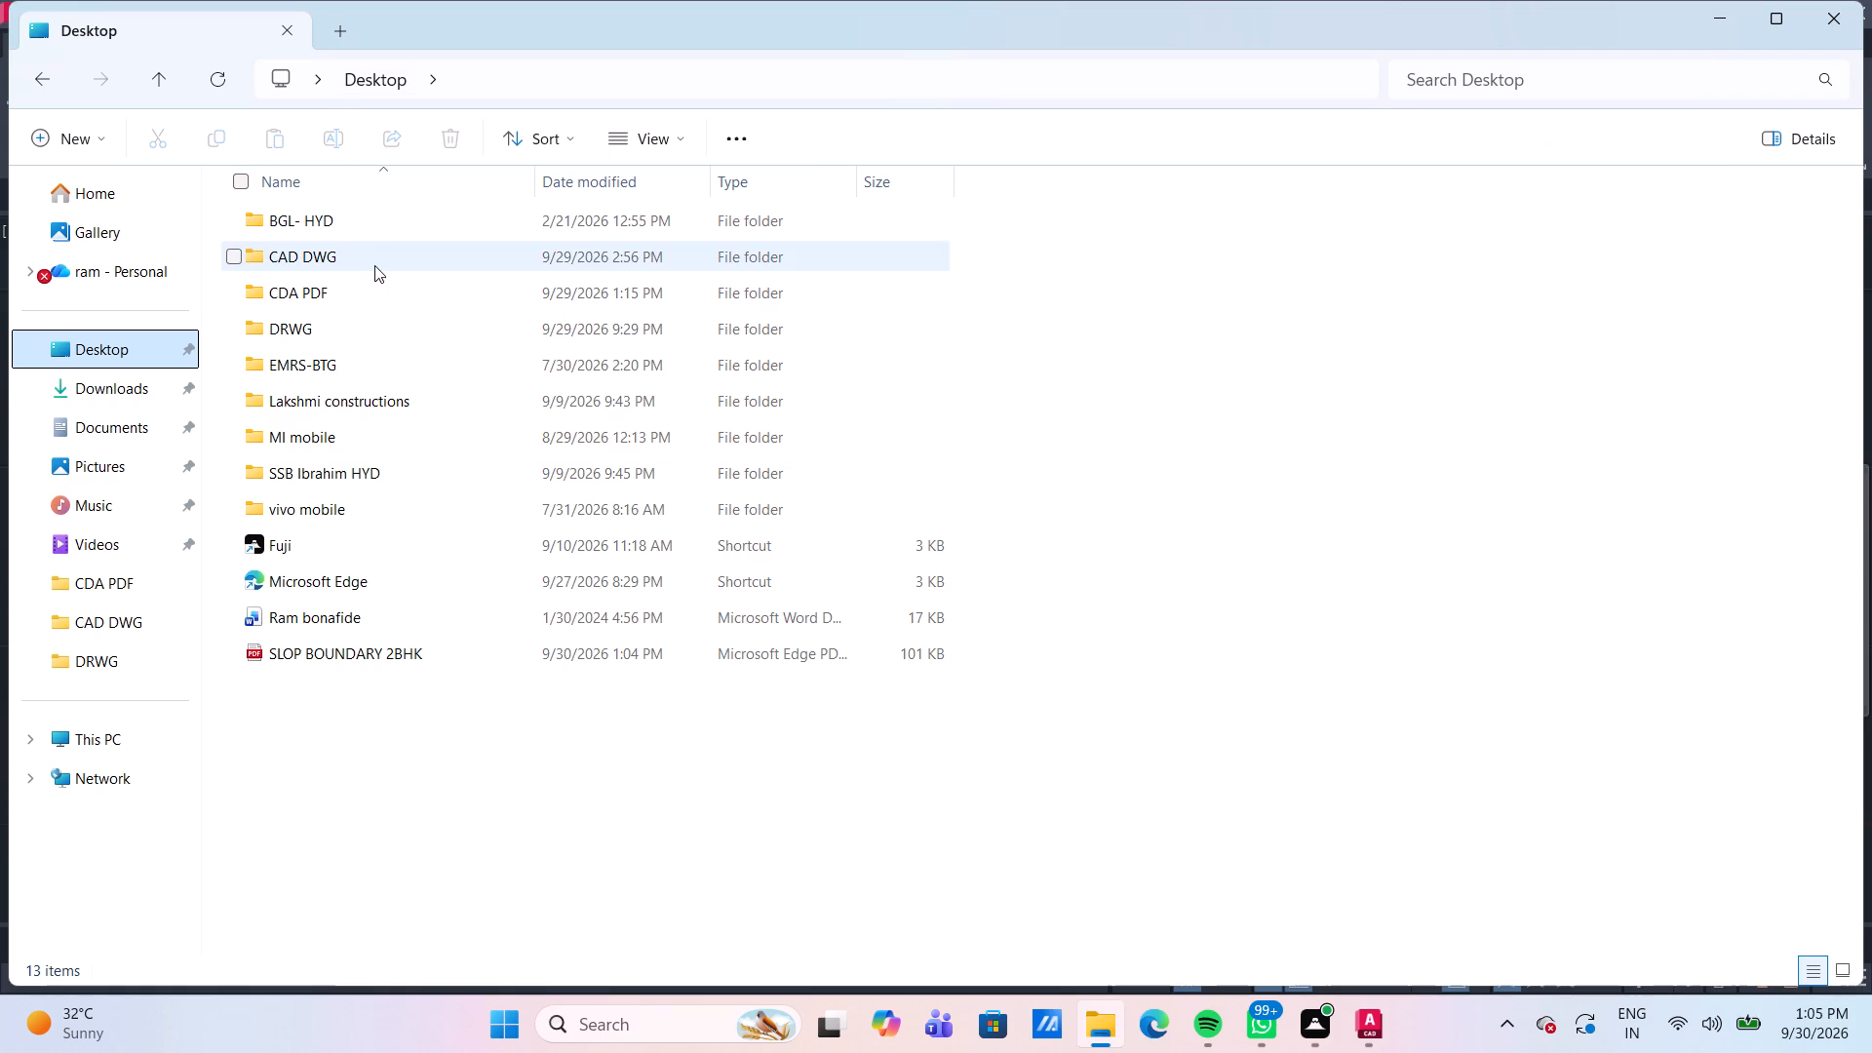
double_click(383, 292)
scroll(385, 274, "down", 2)
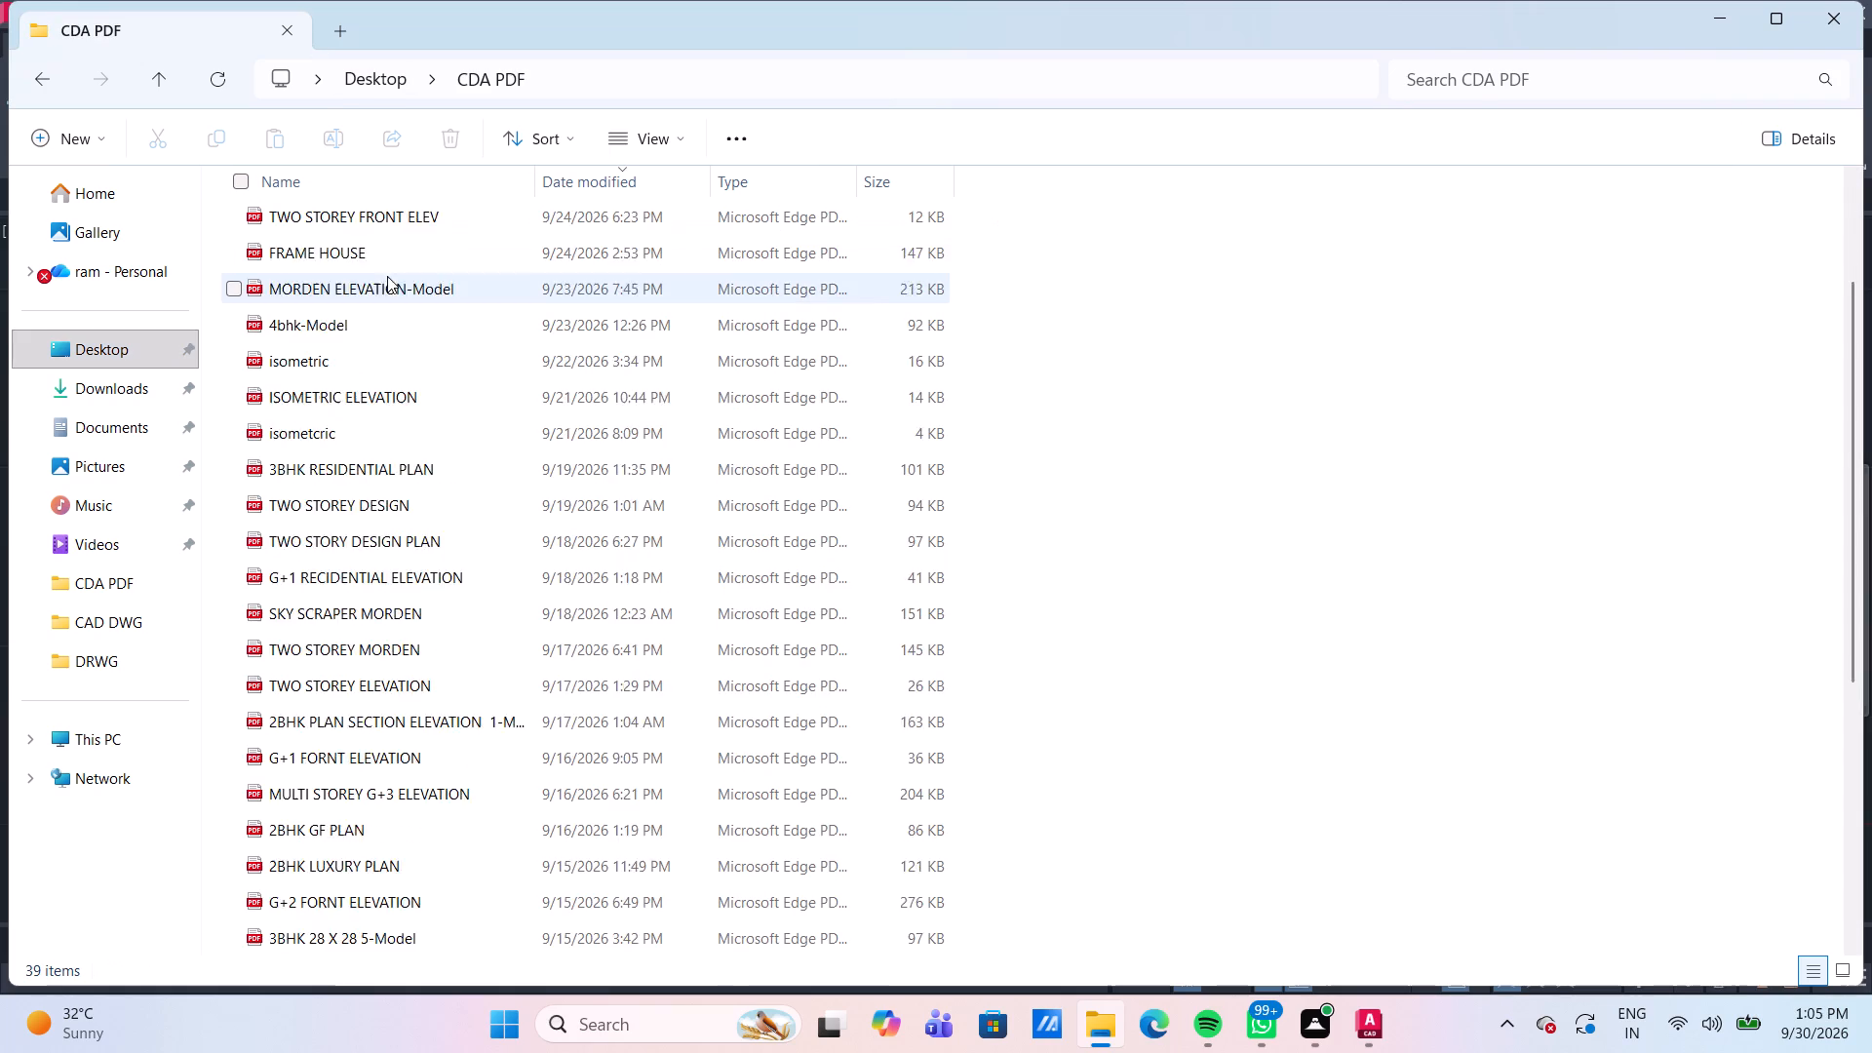
scroll(387, 276, "down", 8)
scroll(409, 418, "down", 2)
scroll(457, 745, "up", 2)
scroll(454, 676, "down", 6)
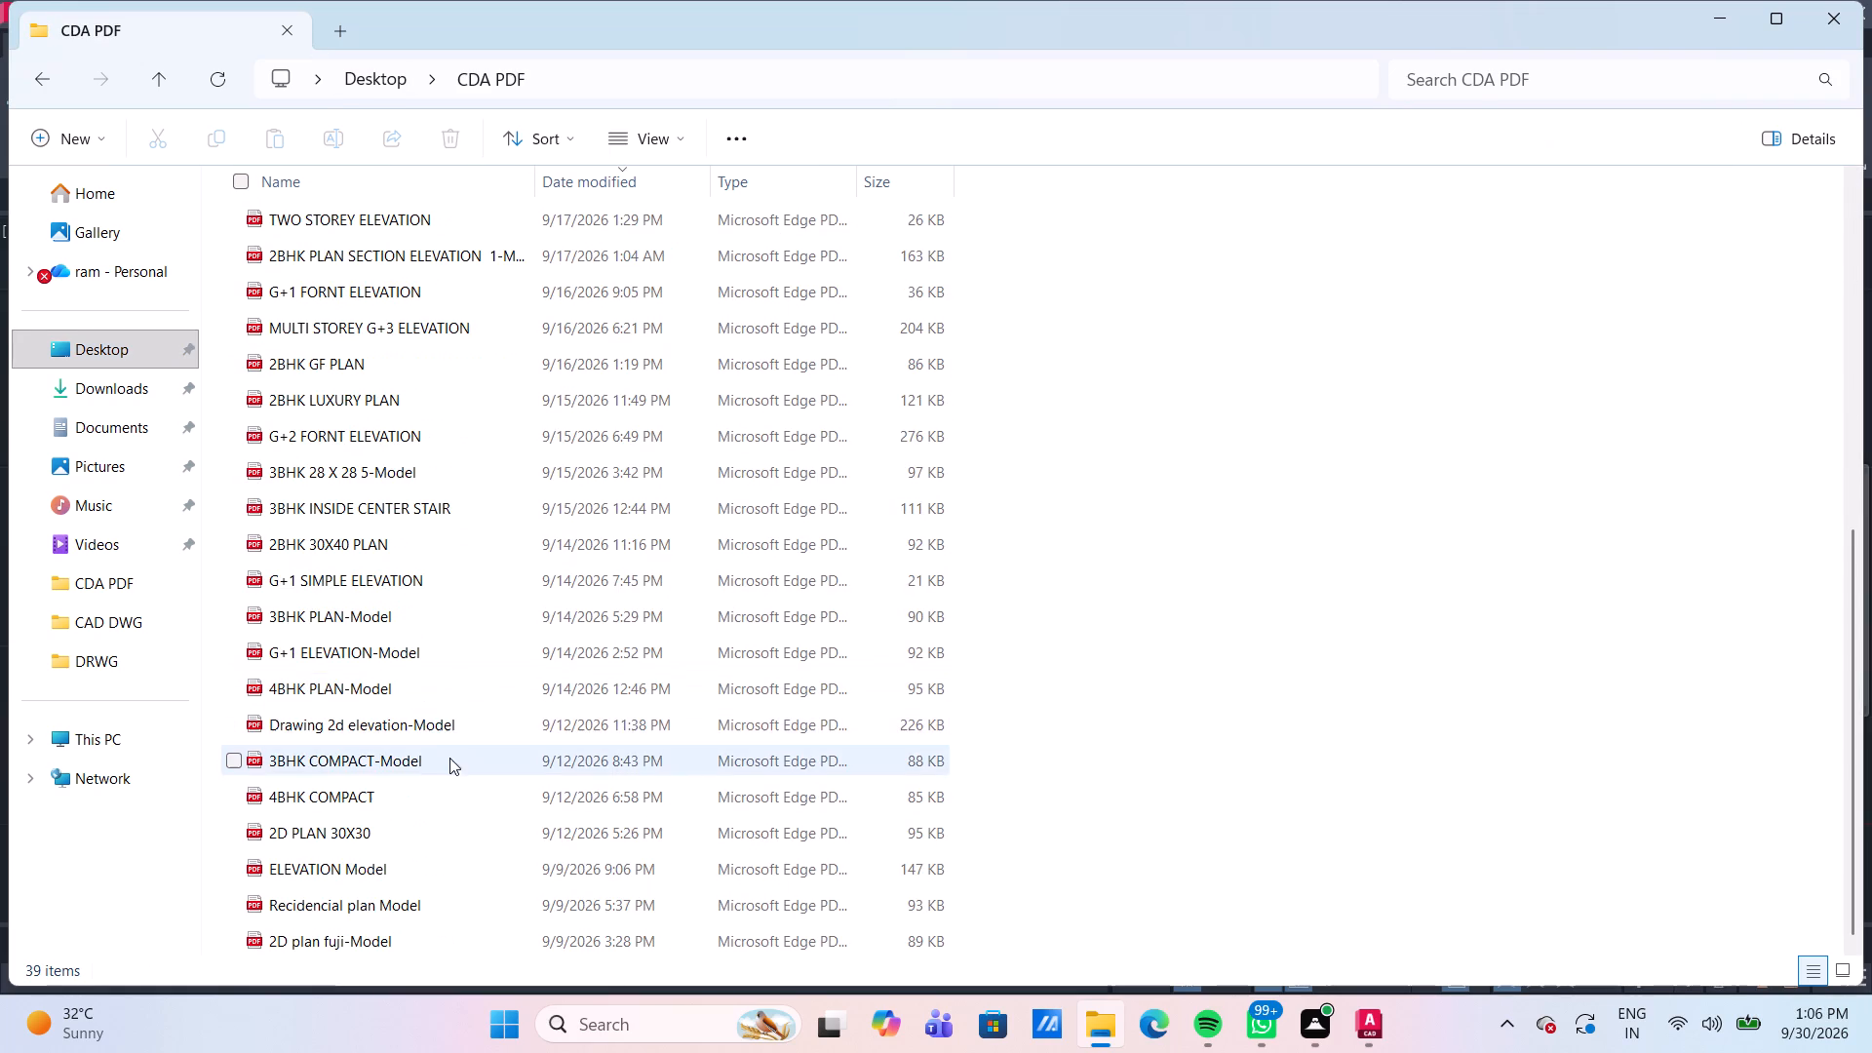
scroll(449, 760, "up", 3)
scroll(447, 634, "up", 9)
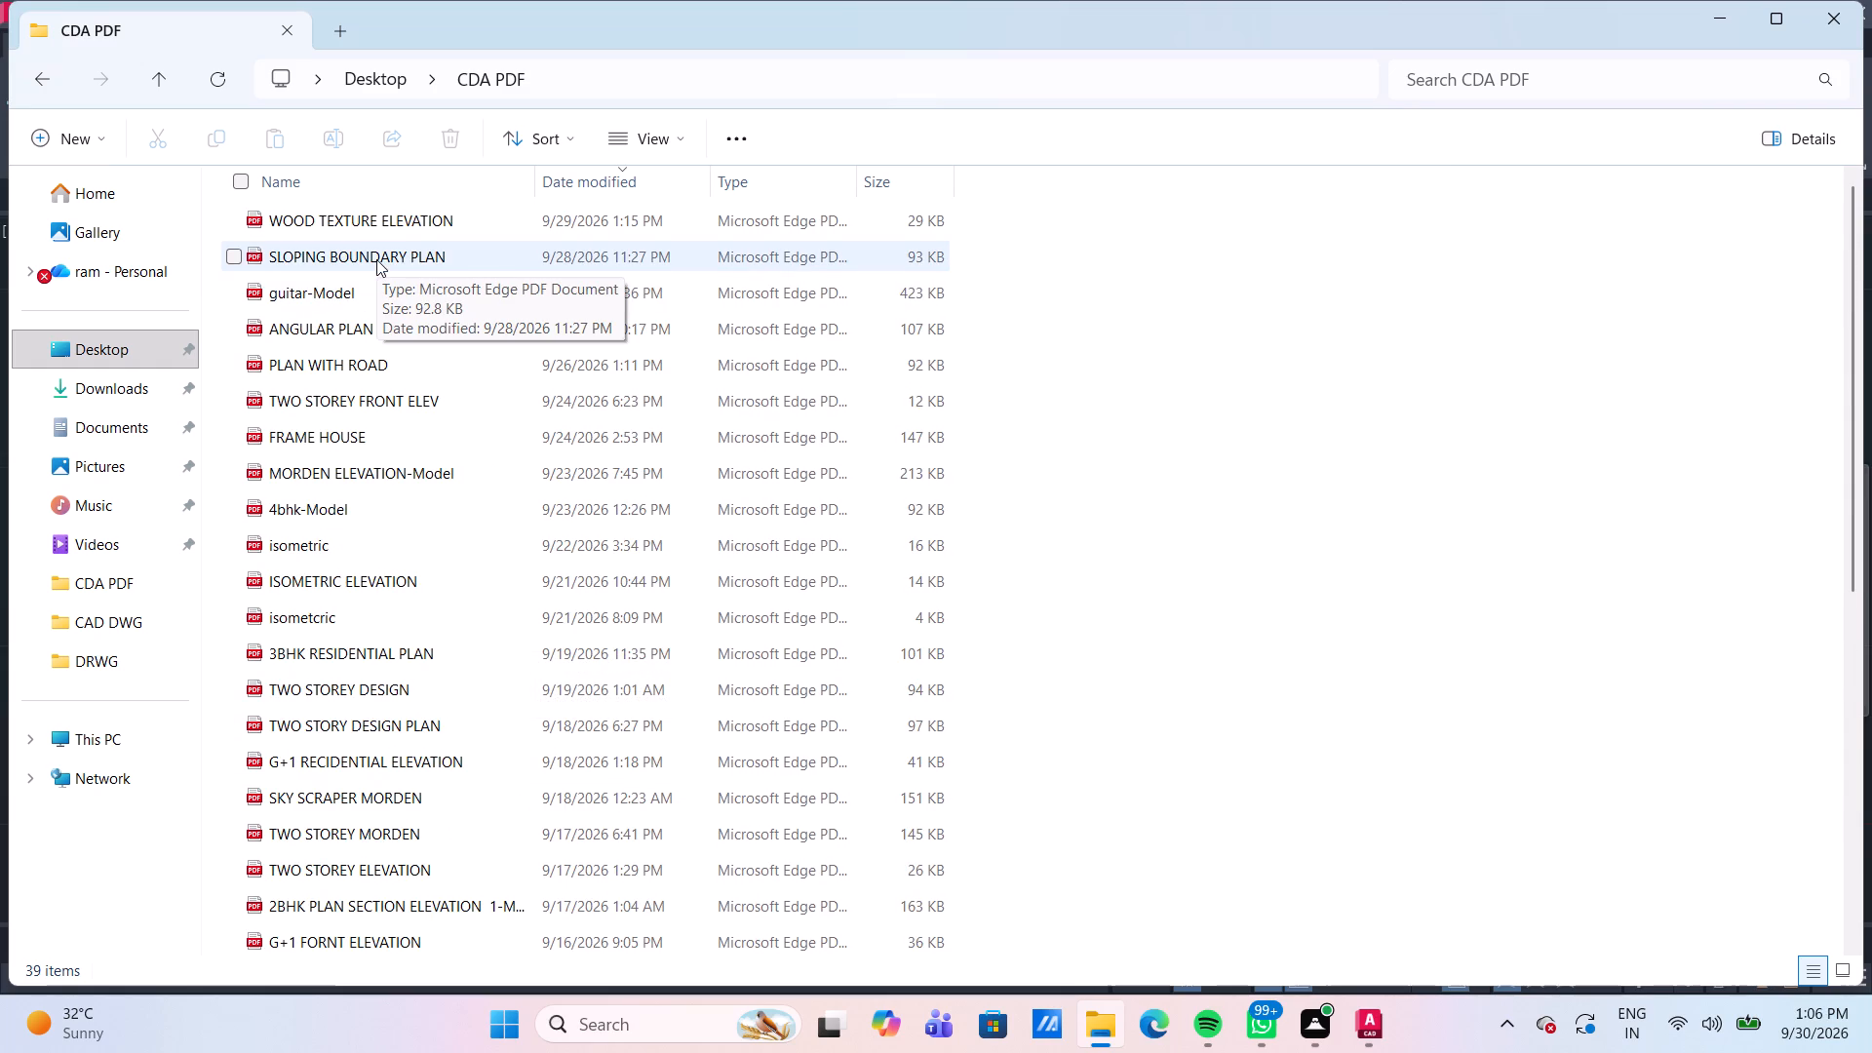
Search the CDA PDF folder for SLO, then close File Explorer.
left_click(1475, 80)
type("SLO")
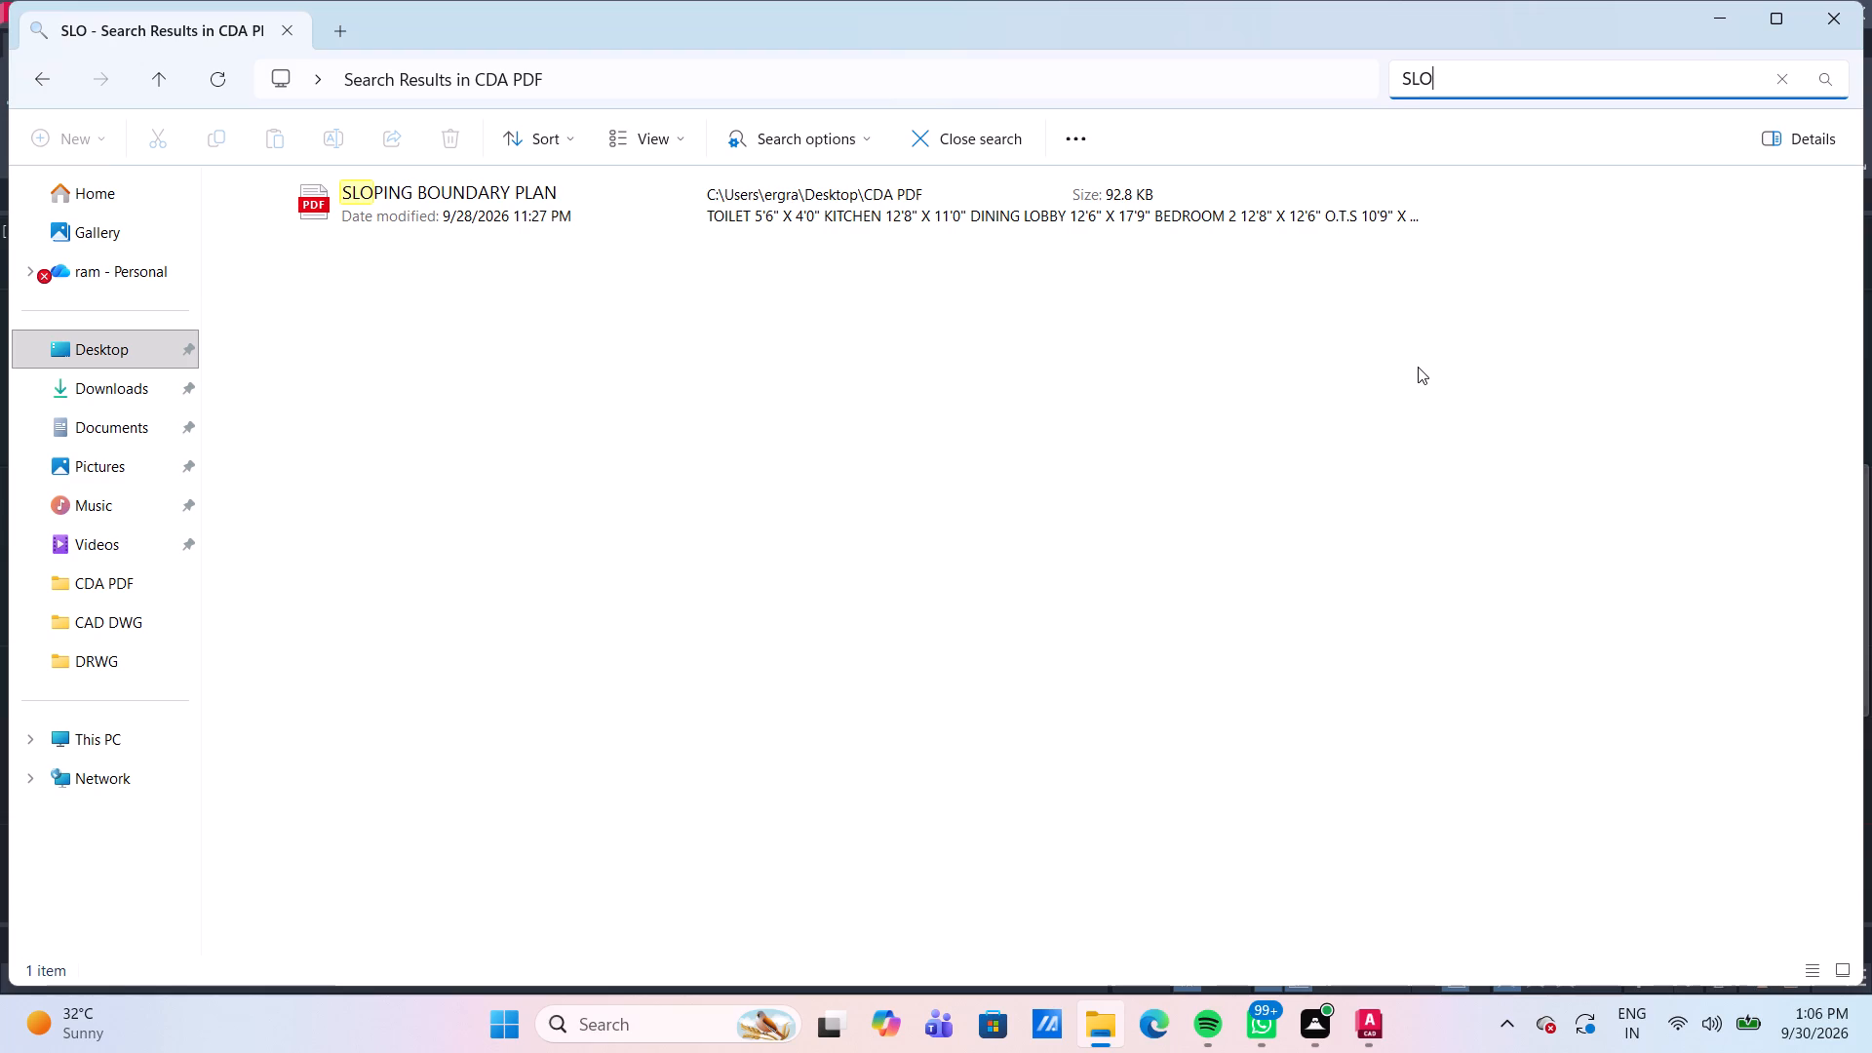
key("Escape")
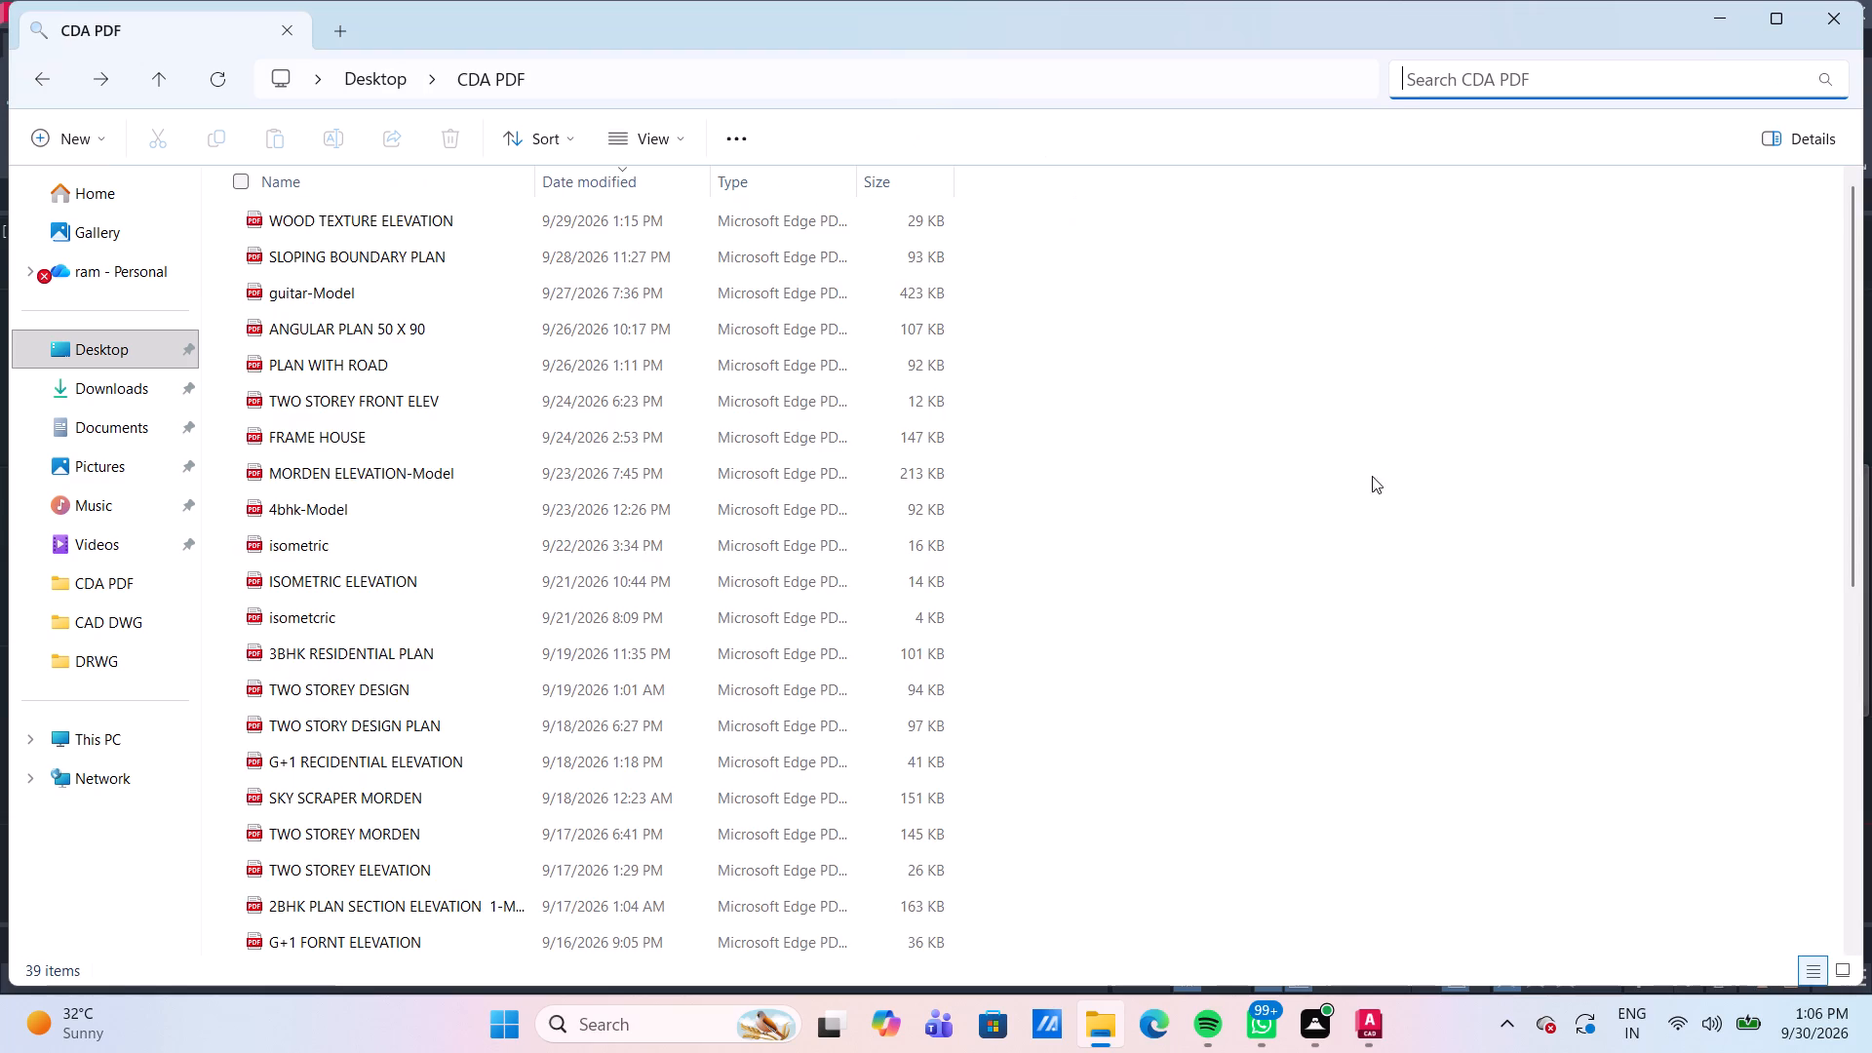
left_click(1851, 8)
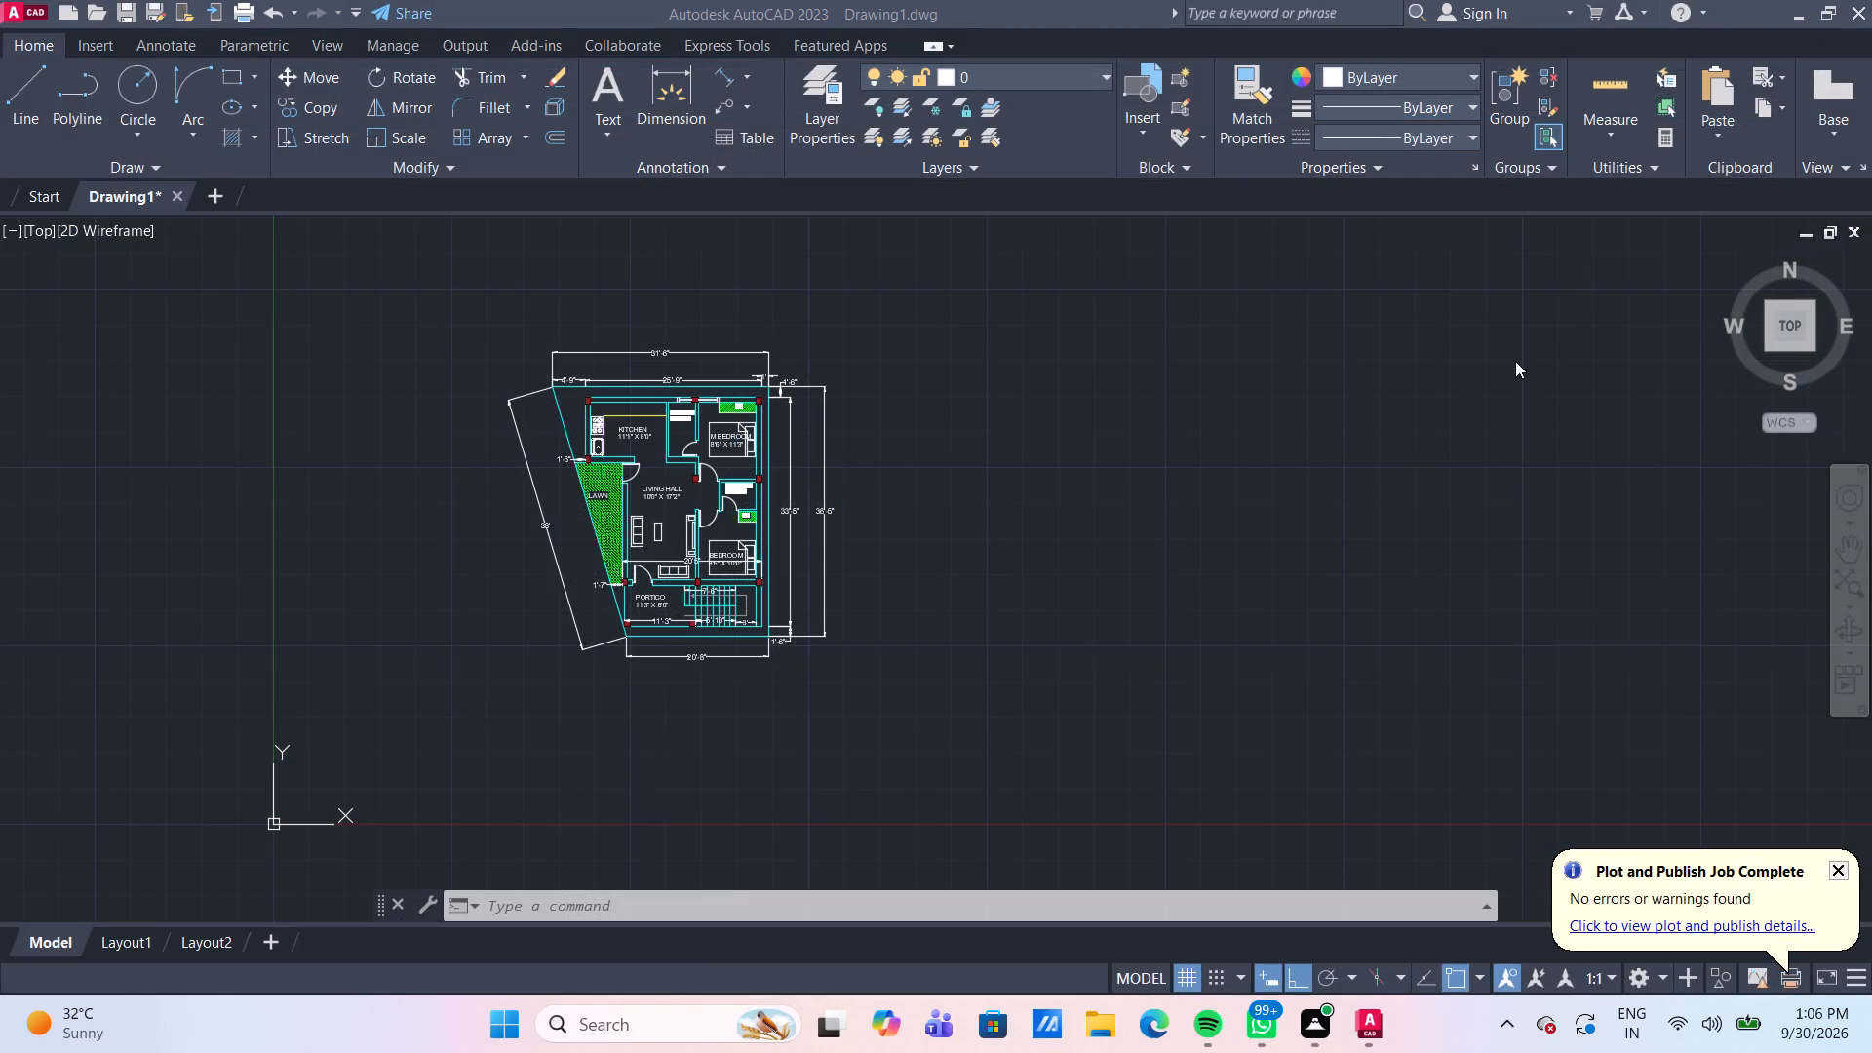
Copy the four window lines in the M Bedroom's top wall about 23'-9" horizontally into the empty space beside the plan.
scroll(613, 452, "up", 3)
scroll(908, 333, "up", 2)
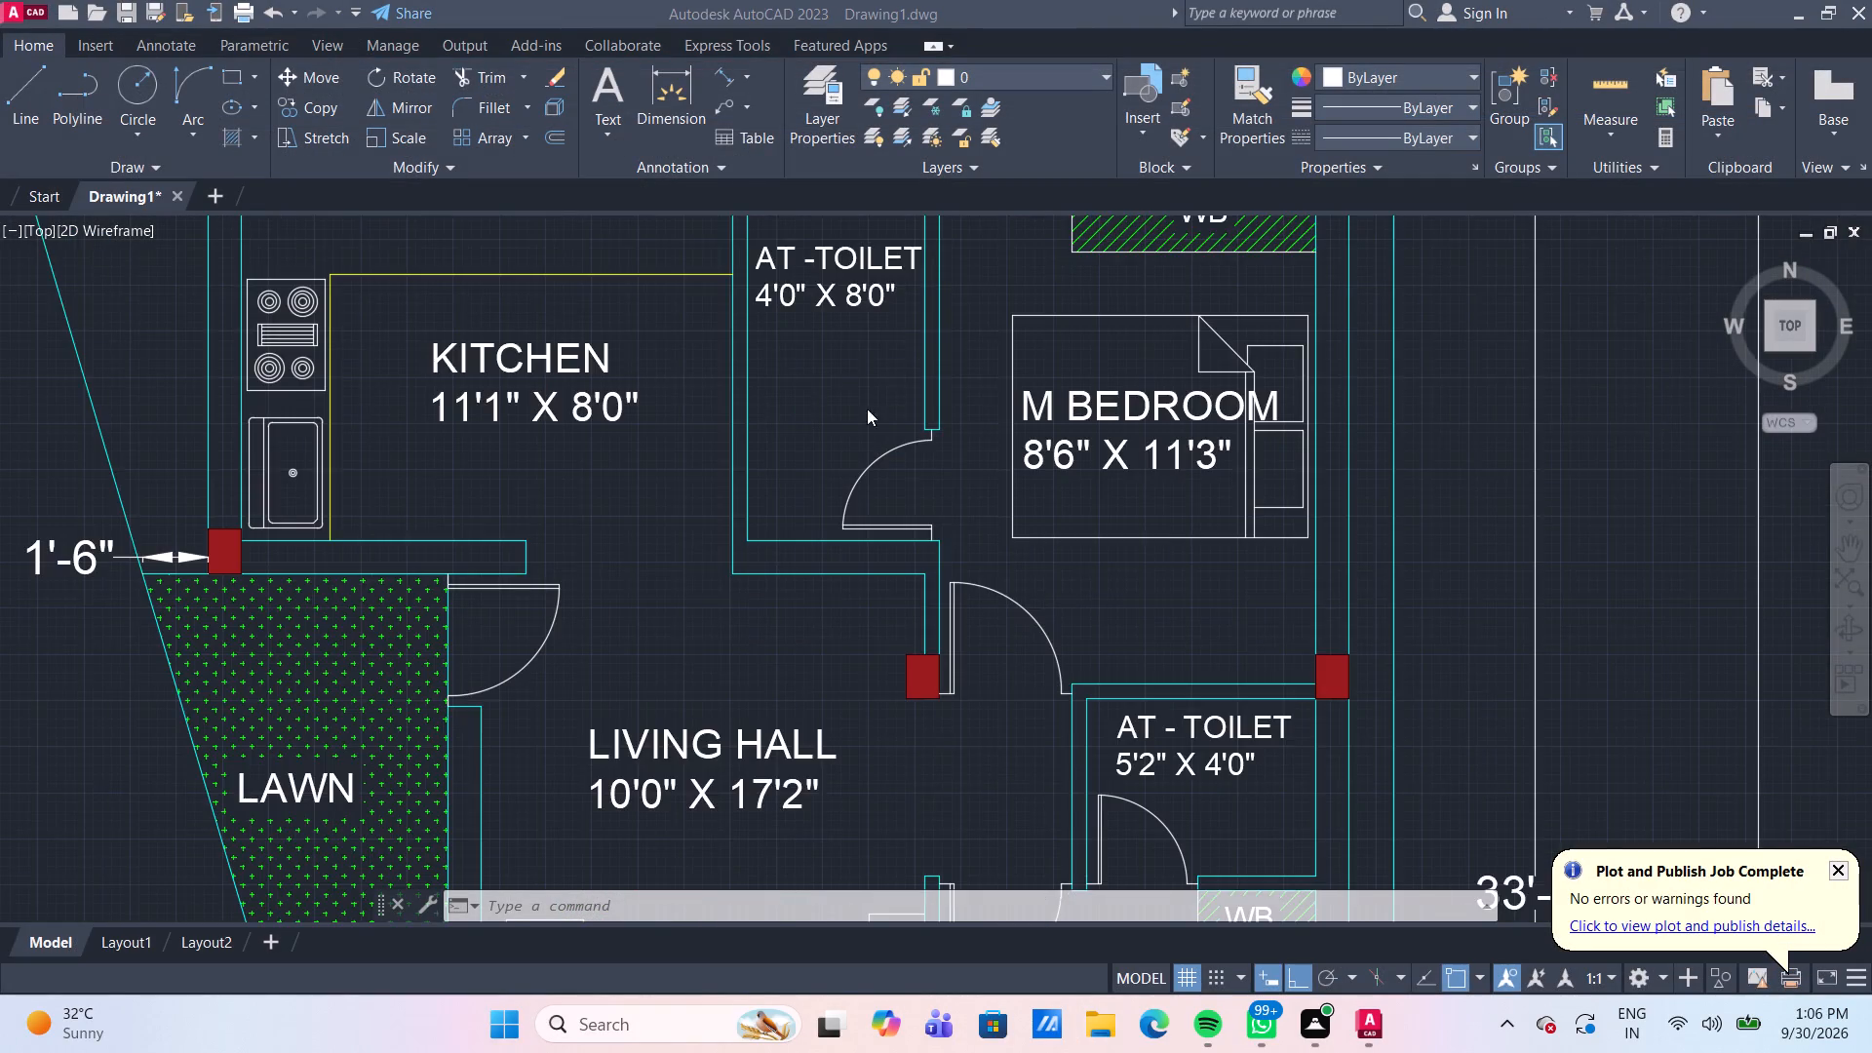
middle_click_drag(826, 485, 748, 574)
scroll(749, 572, "down", 1)
middle_click_drag(905, 354, 862, 397)
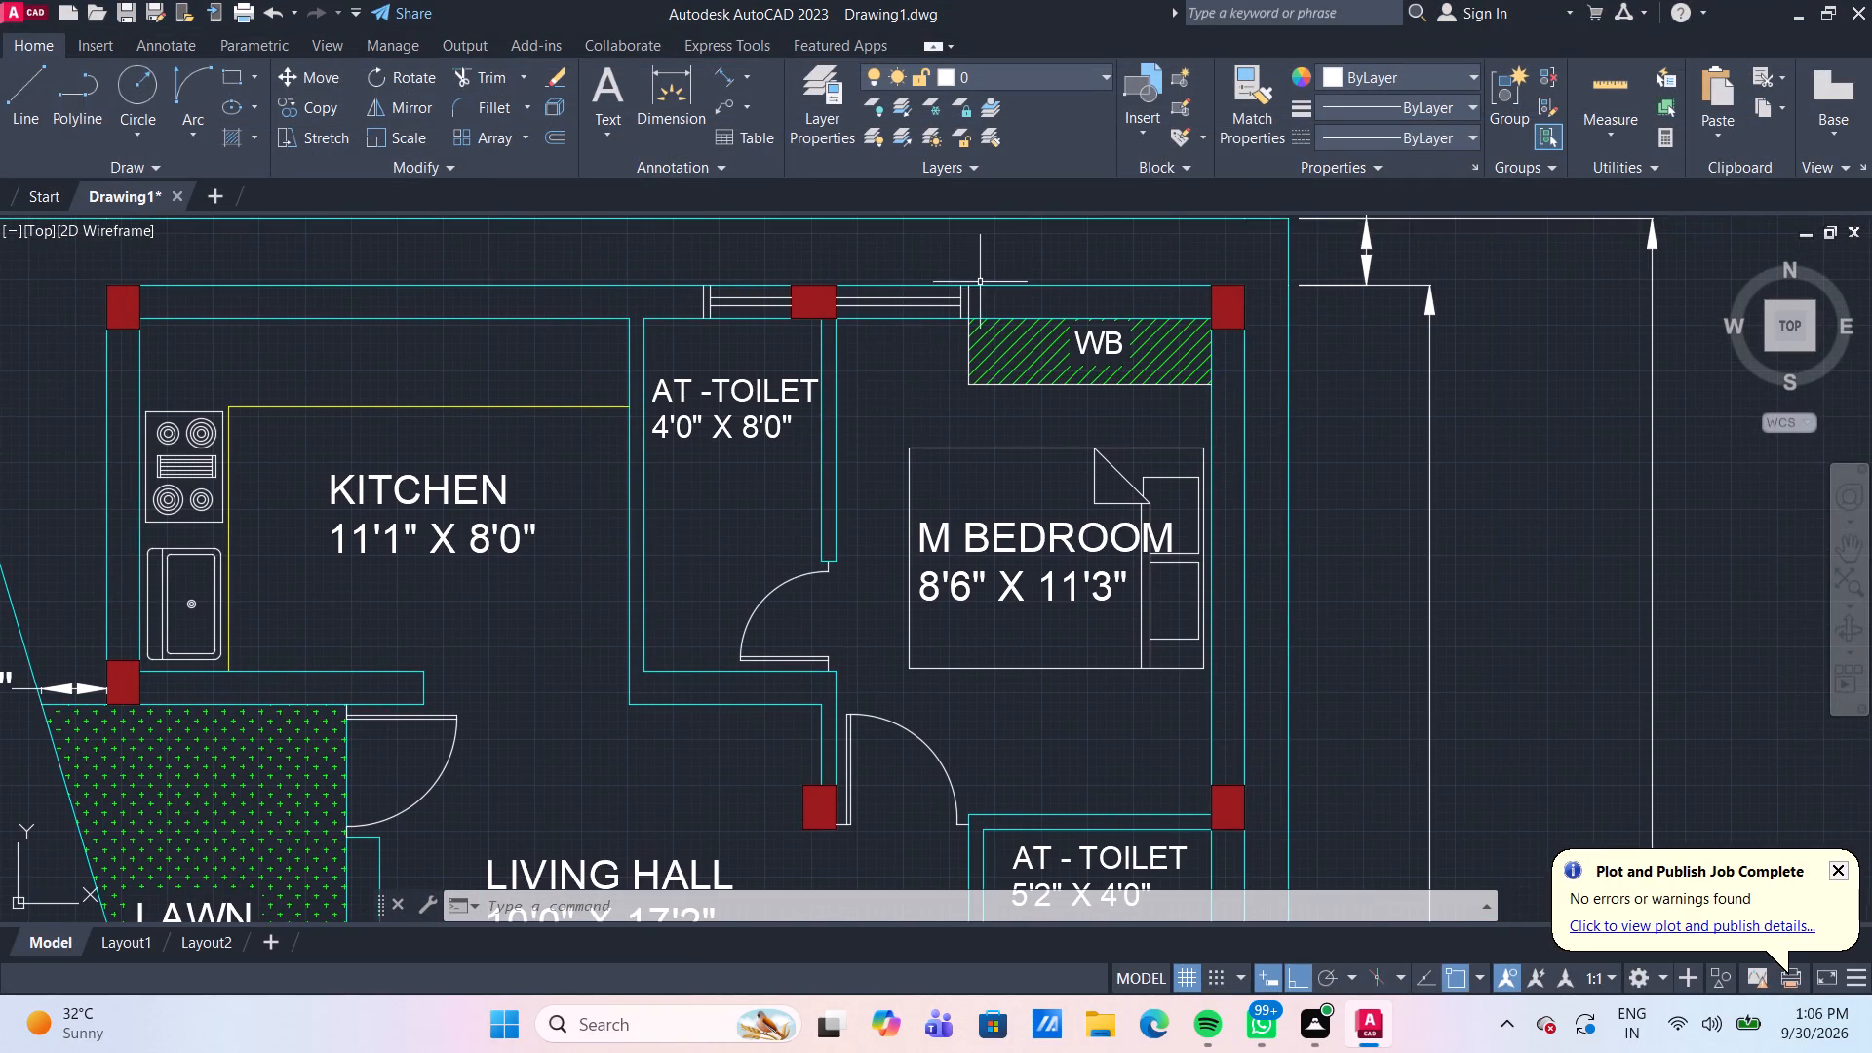
scroll(981, 279, "up", 2)
left_click(960, 345)
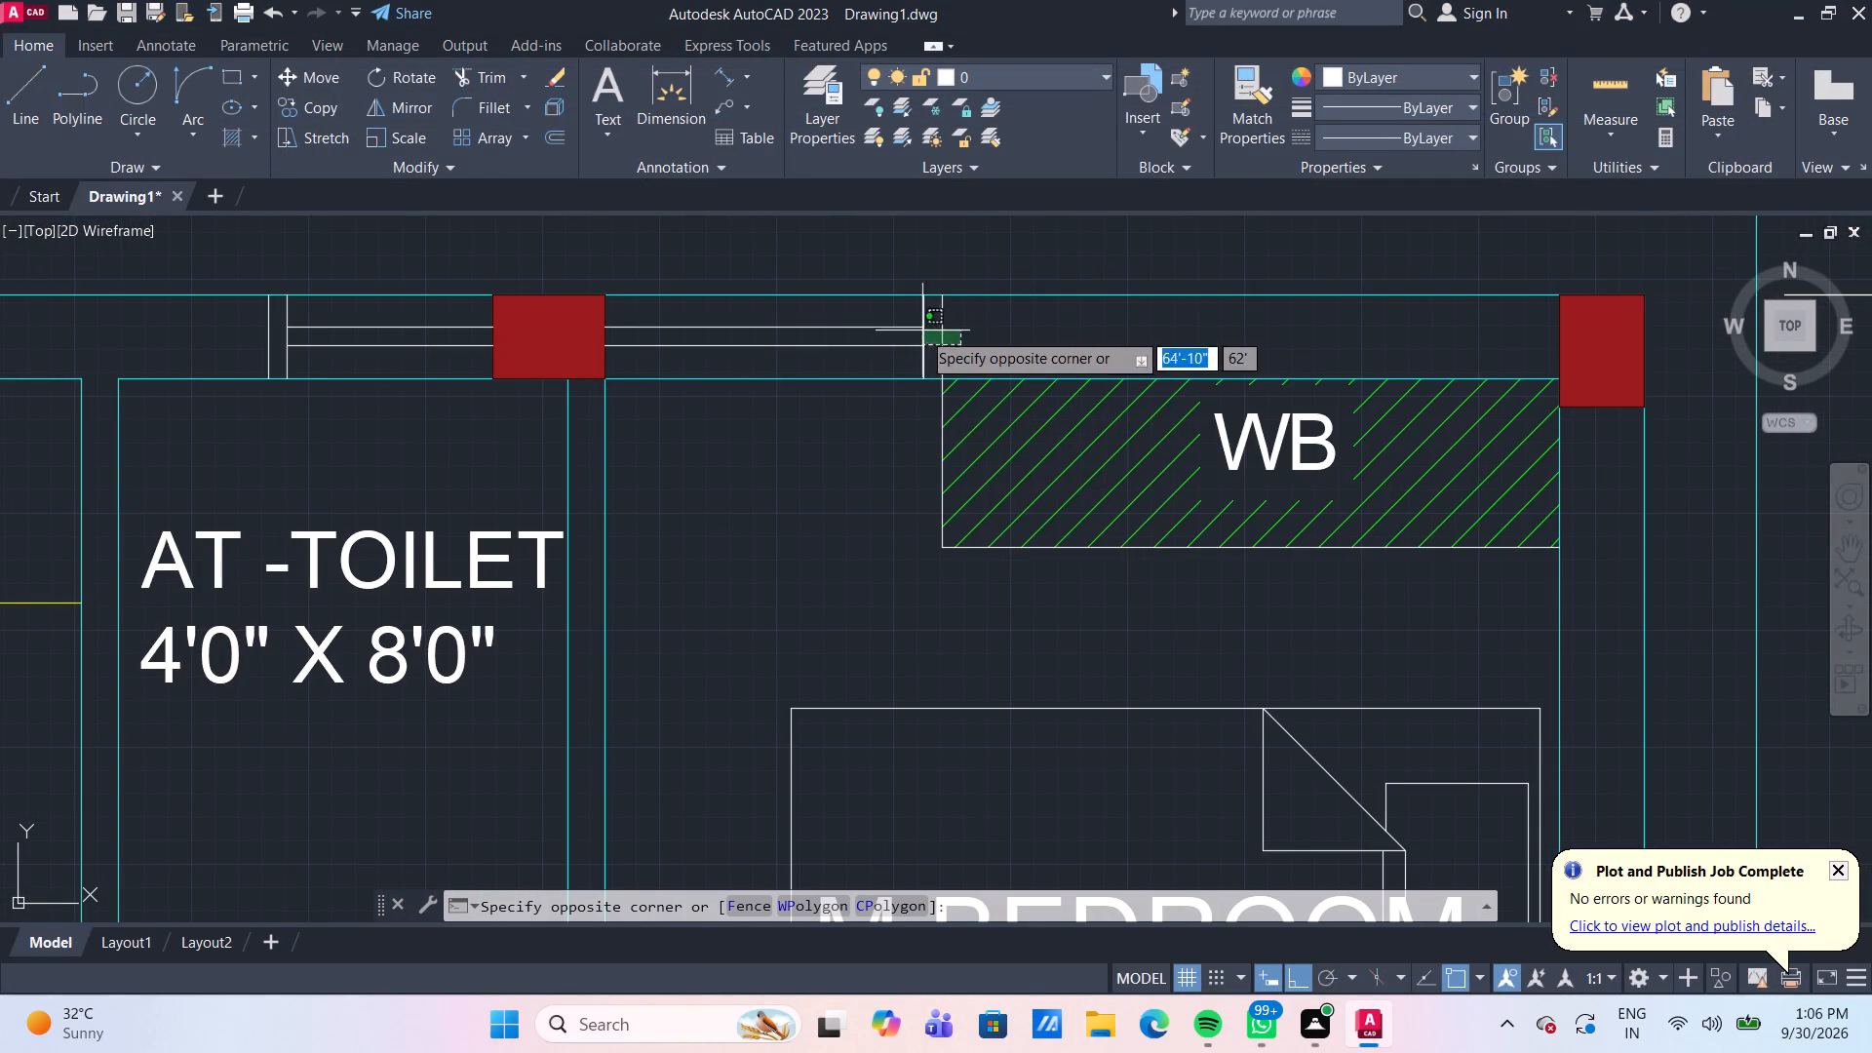
left_click(899, 313)
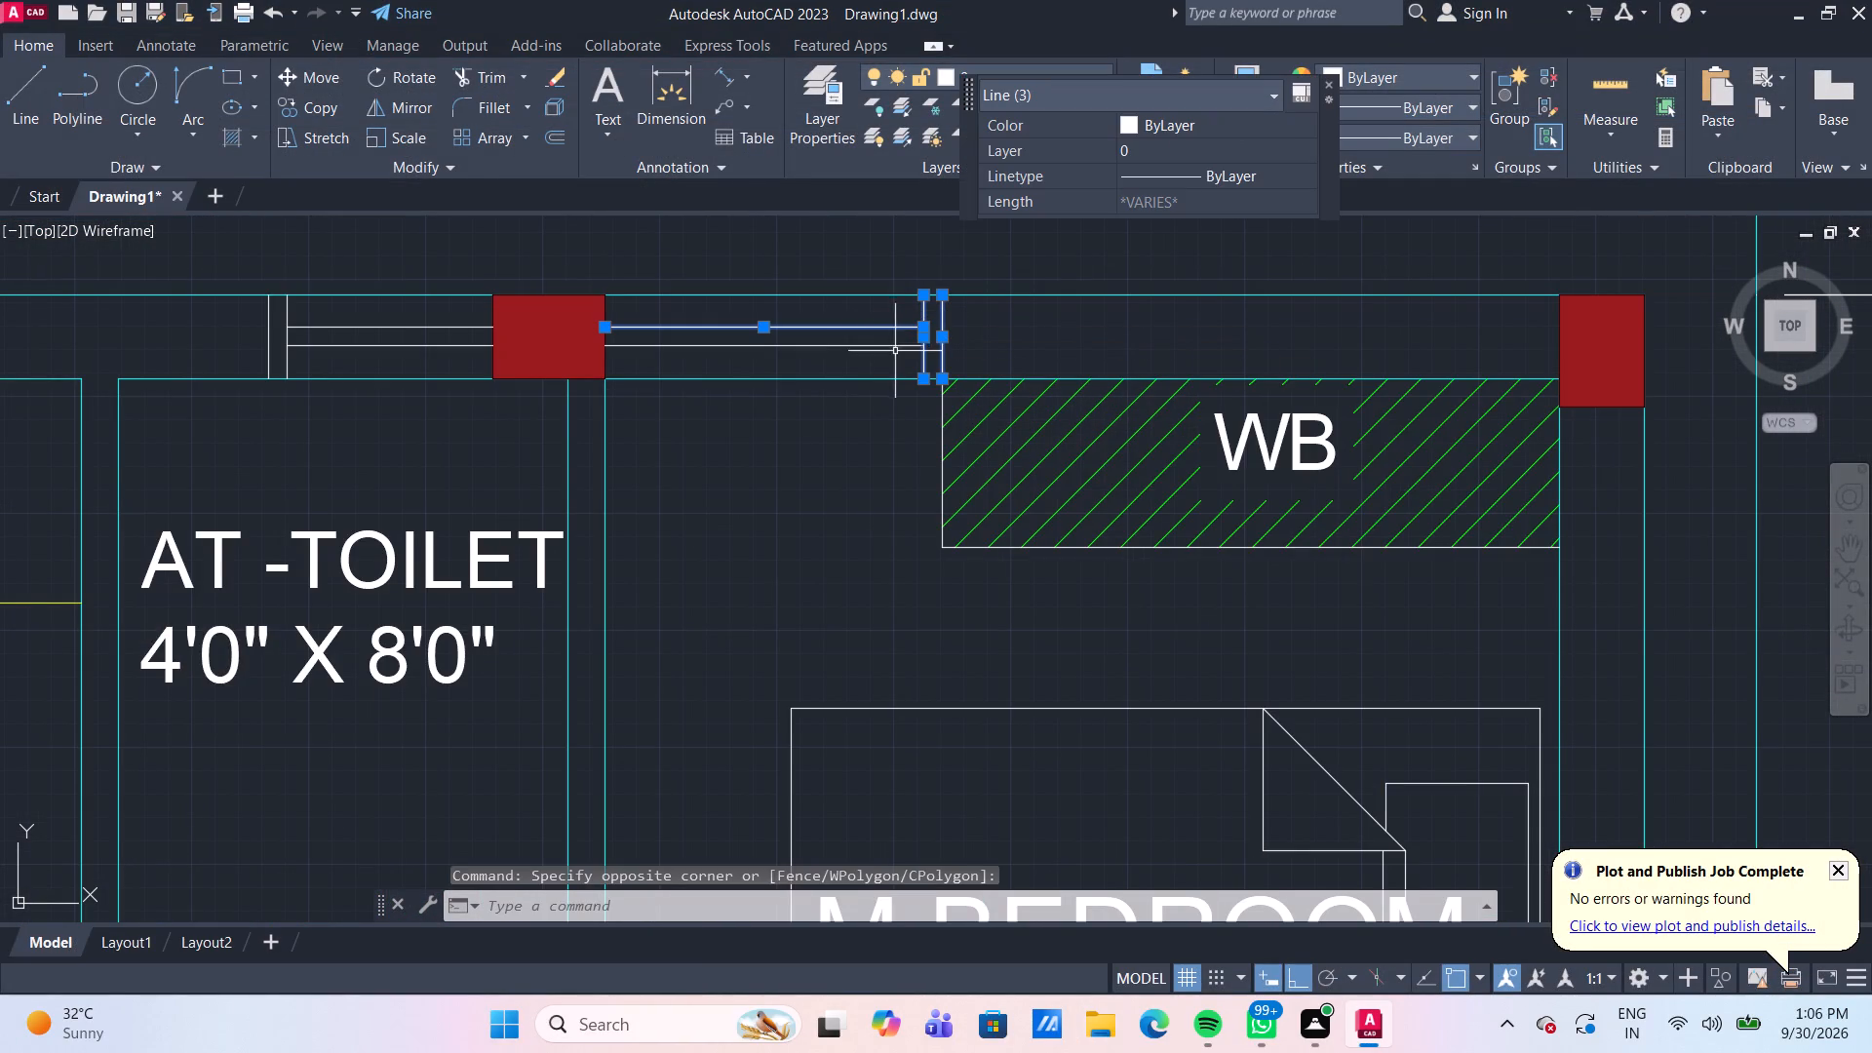
left_click(895, 351)
left_click(885, 346)
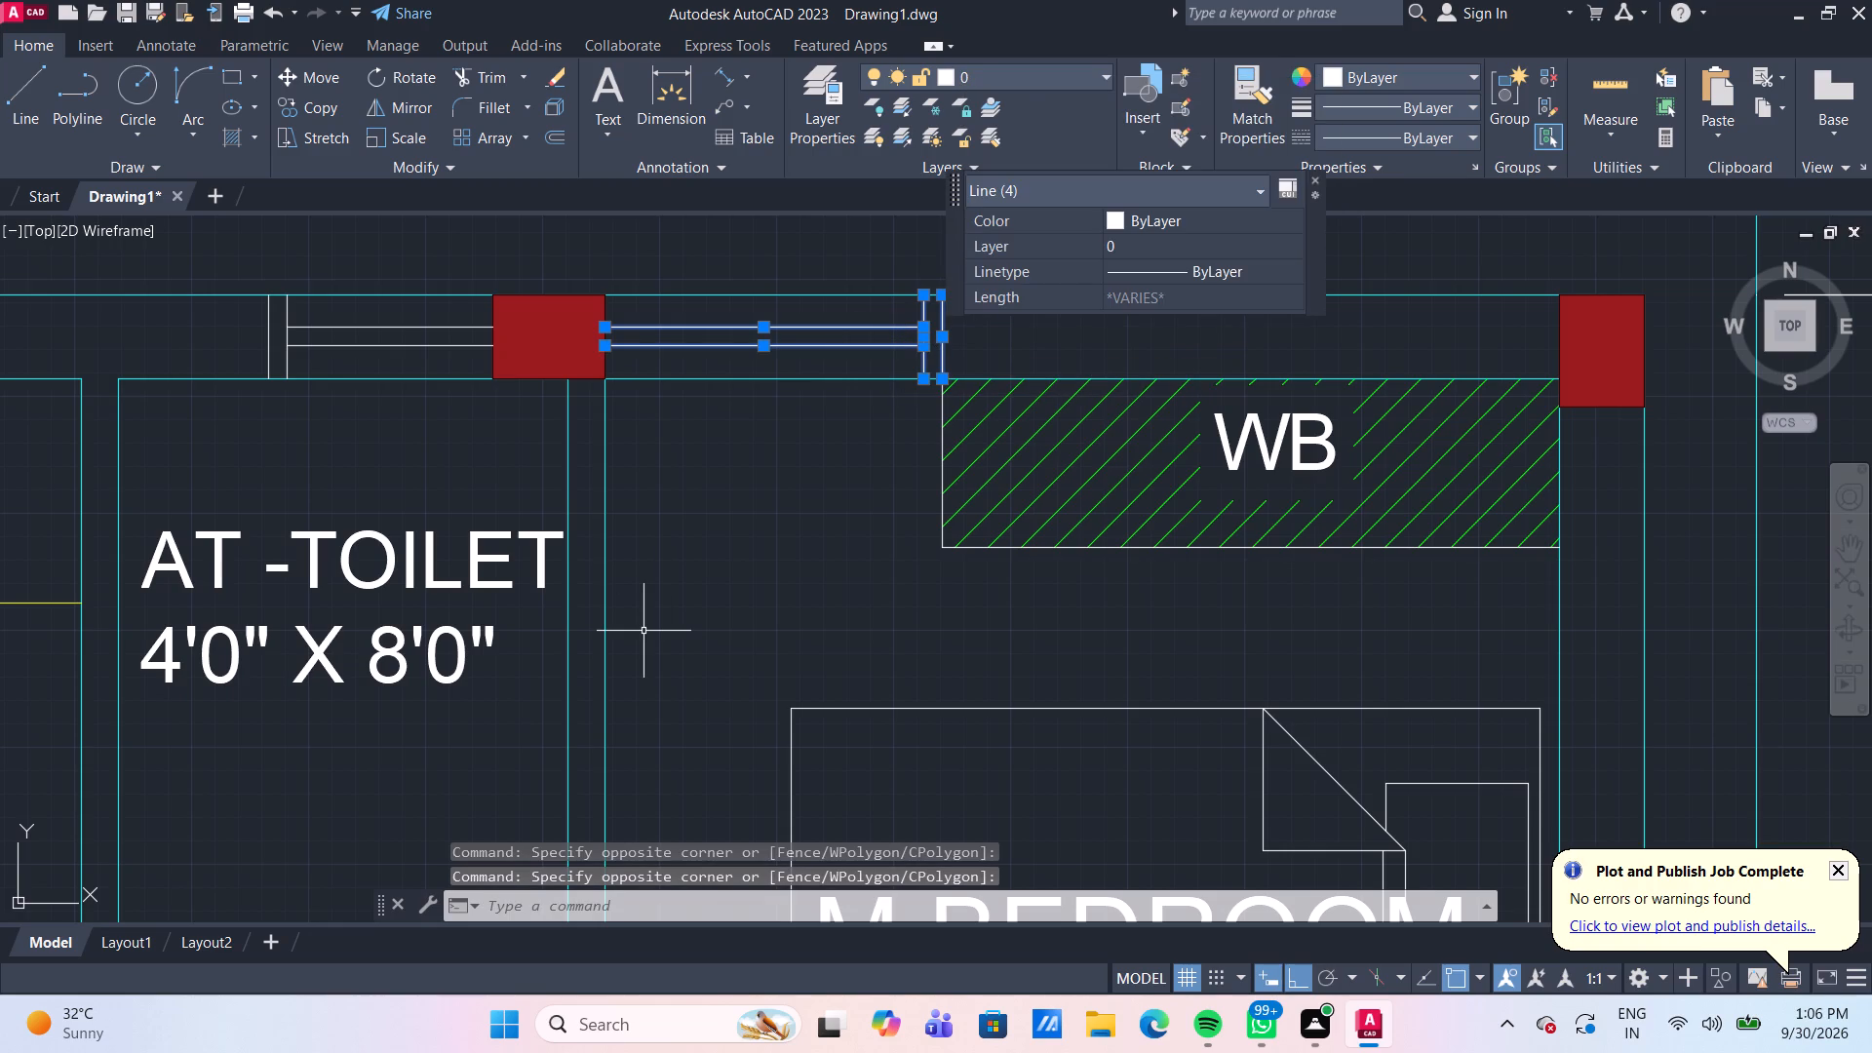
type("CO")
key("Return")
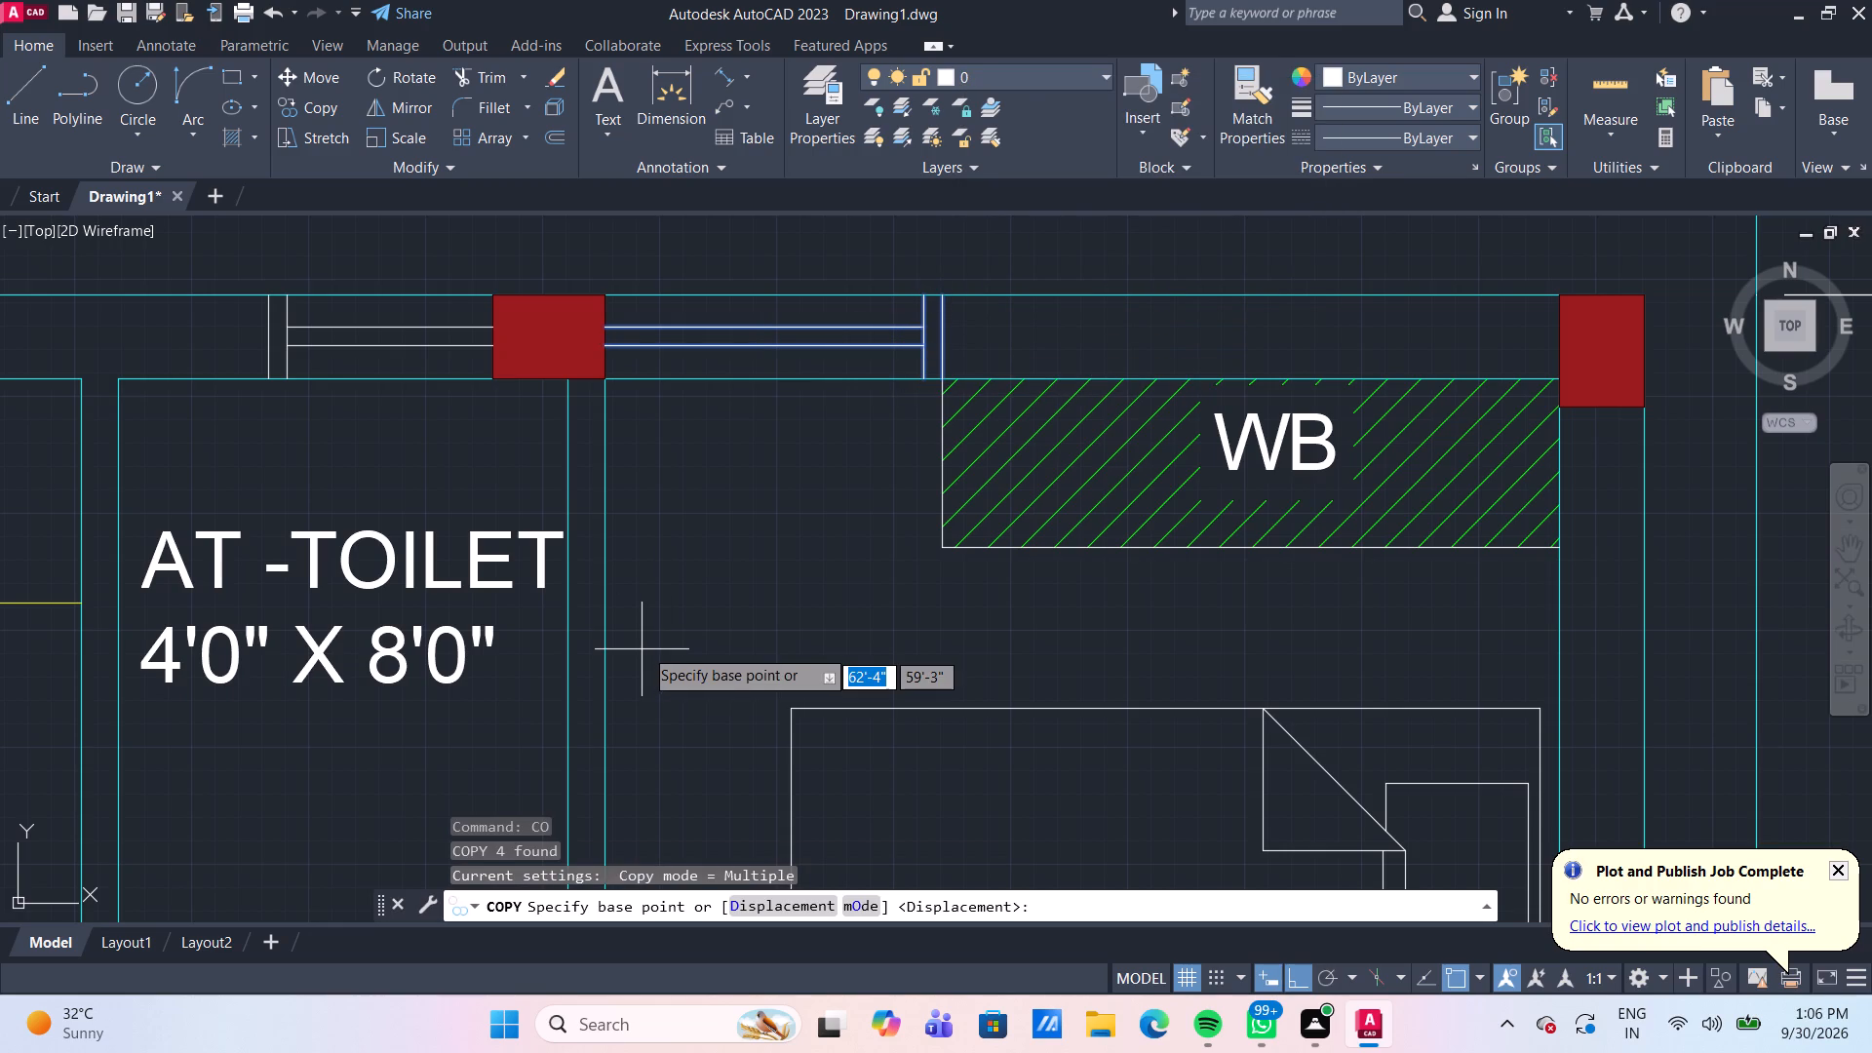
scroll(736, 488, "down", 3)
left_click(756, 448)
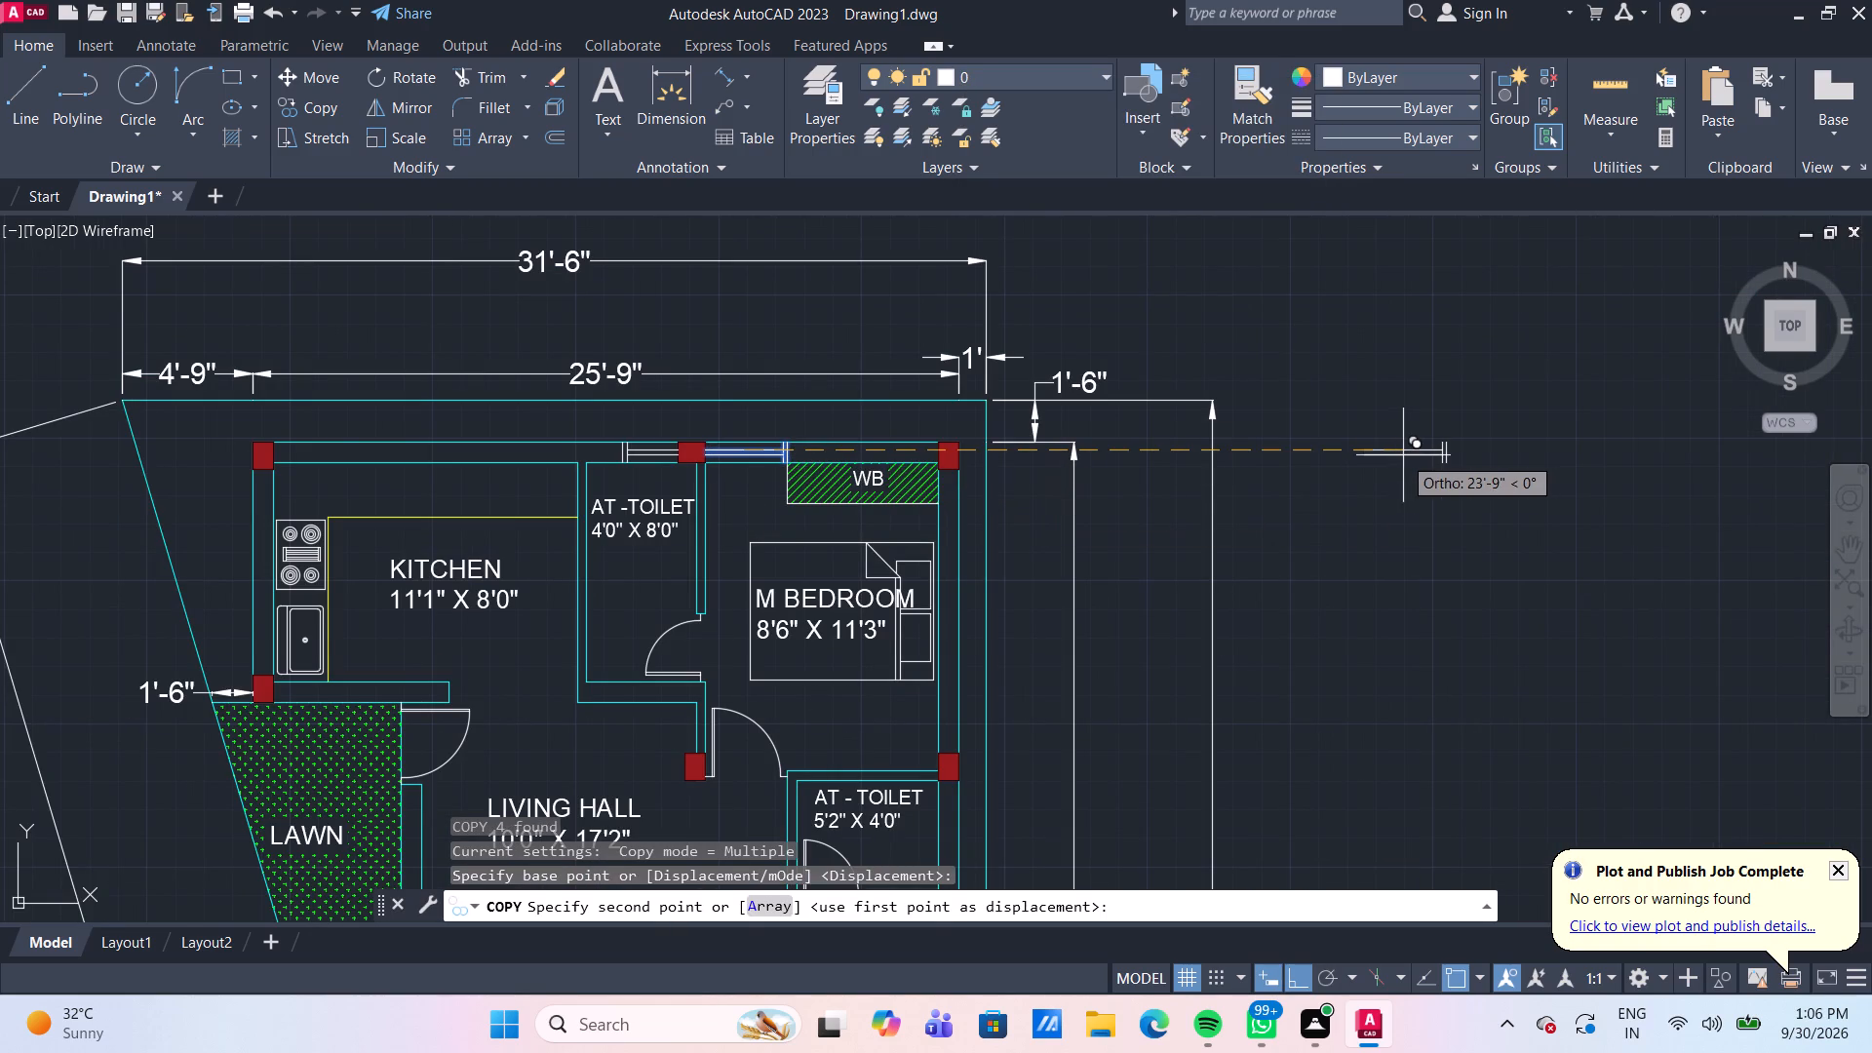
left_click(1403, 455)
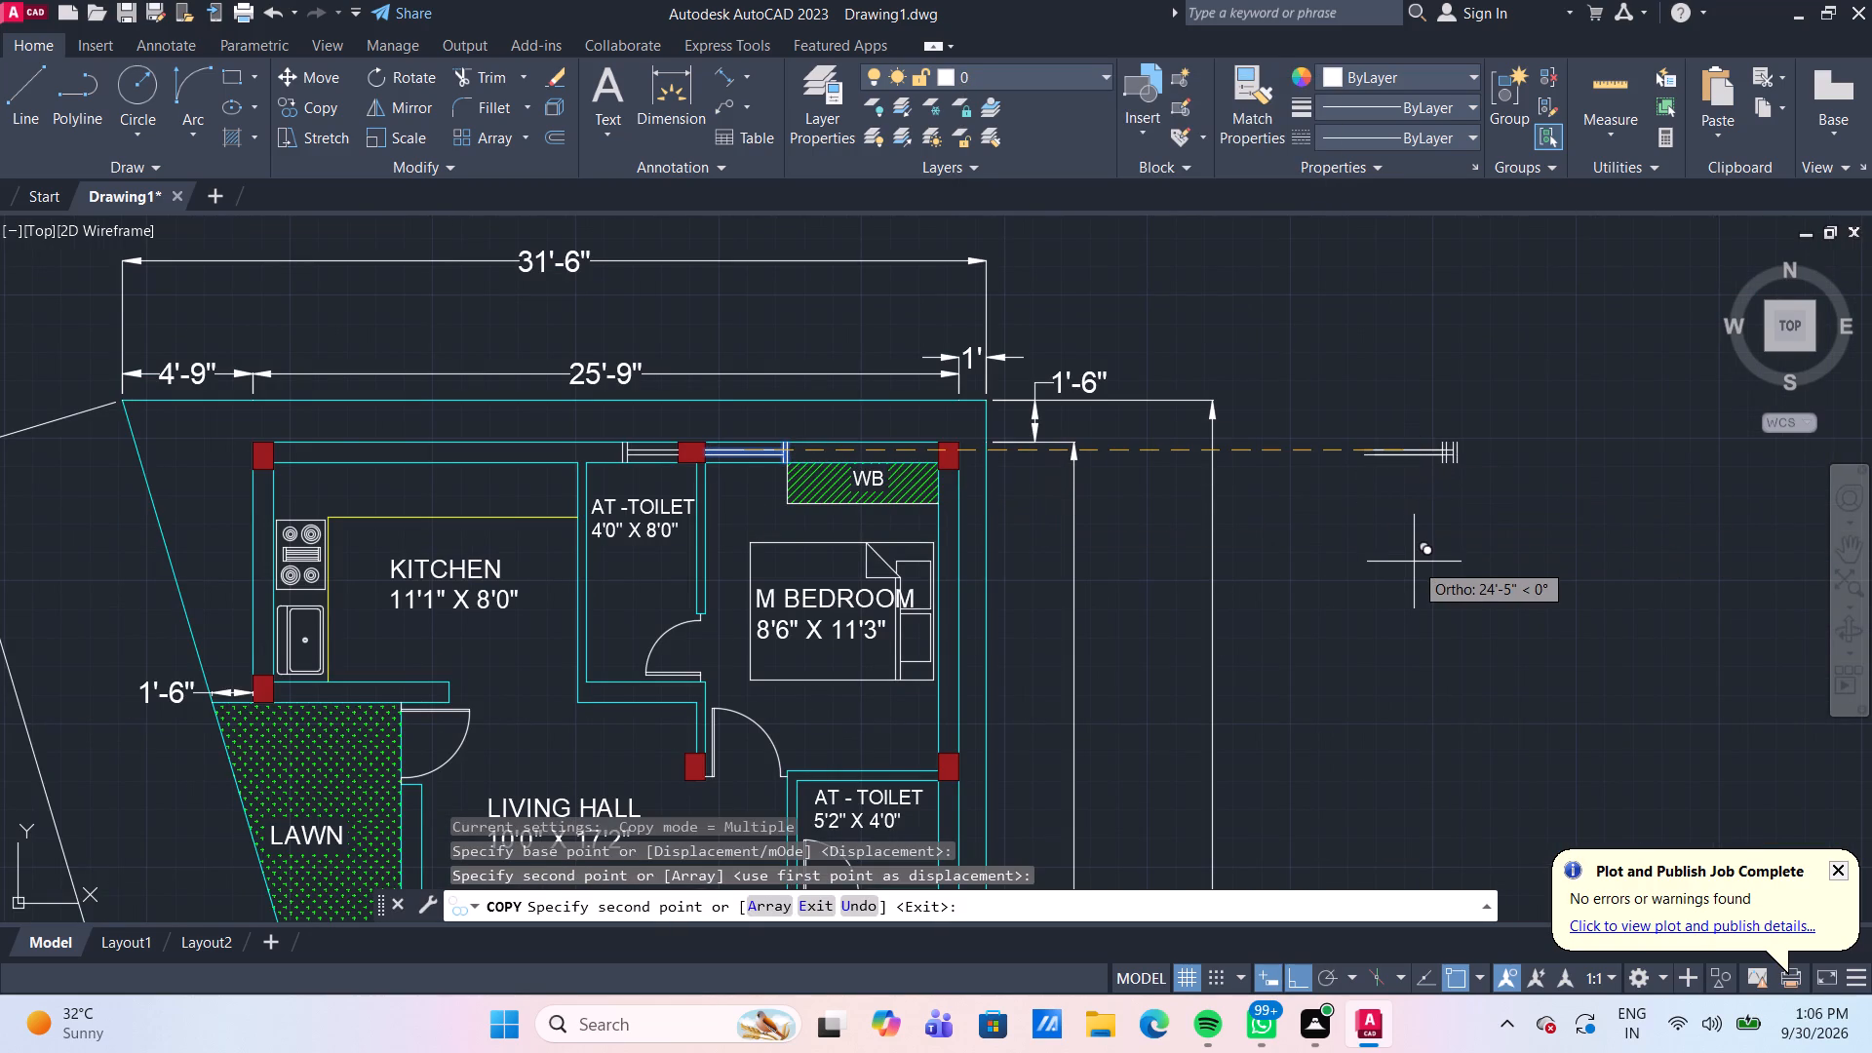
key("Escape")
Rotate the copied window 90 degrees about its open end so that it stands vertically.
middle_click_drag(1401, 546, 1275, 453)
middle_click_drag(1308, 585, 1267, 525)
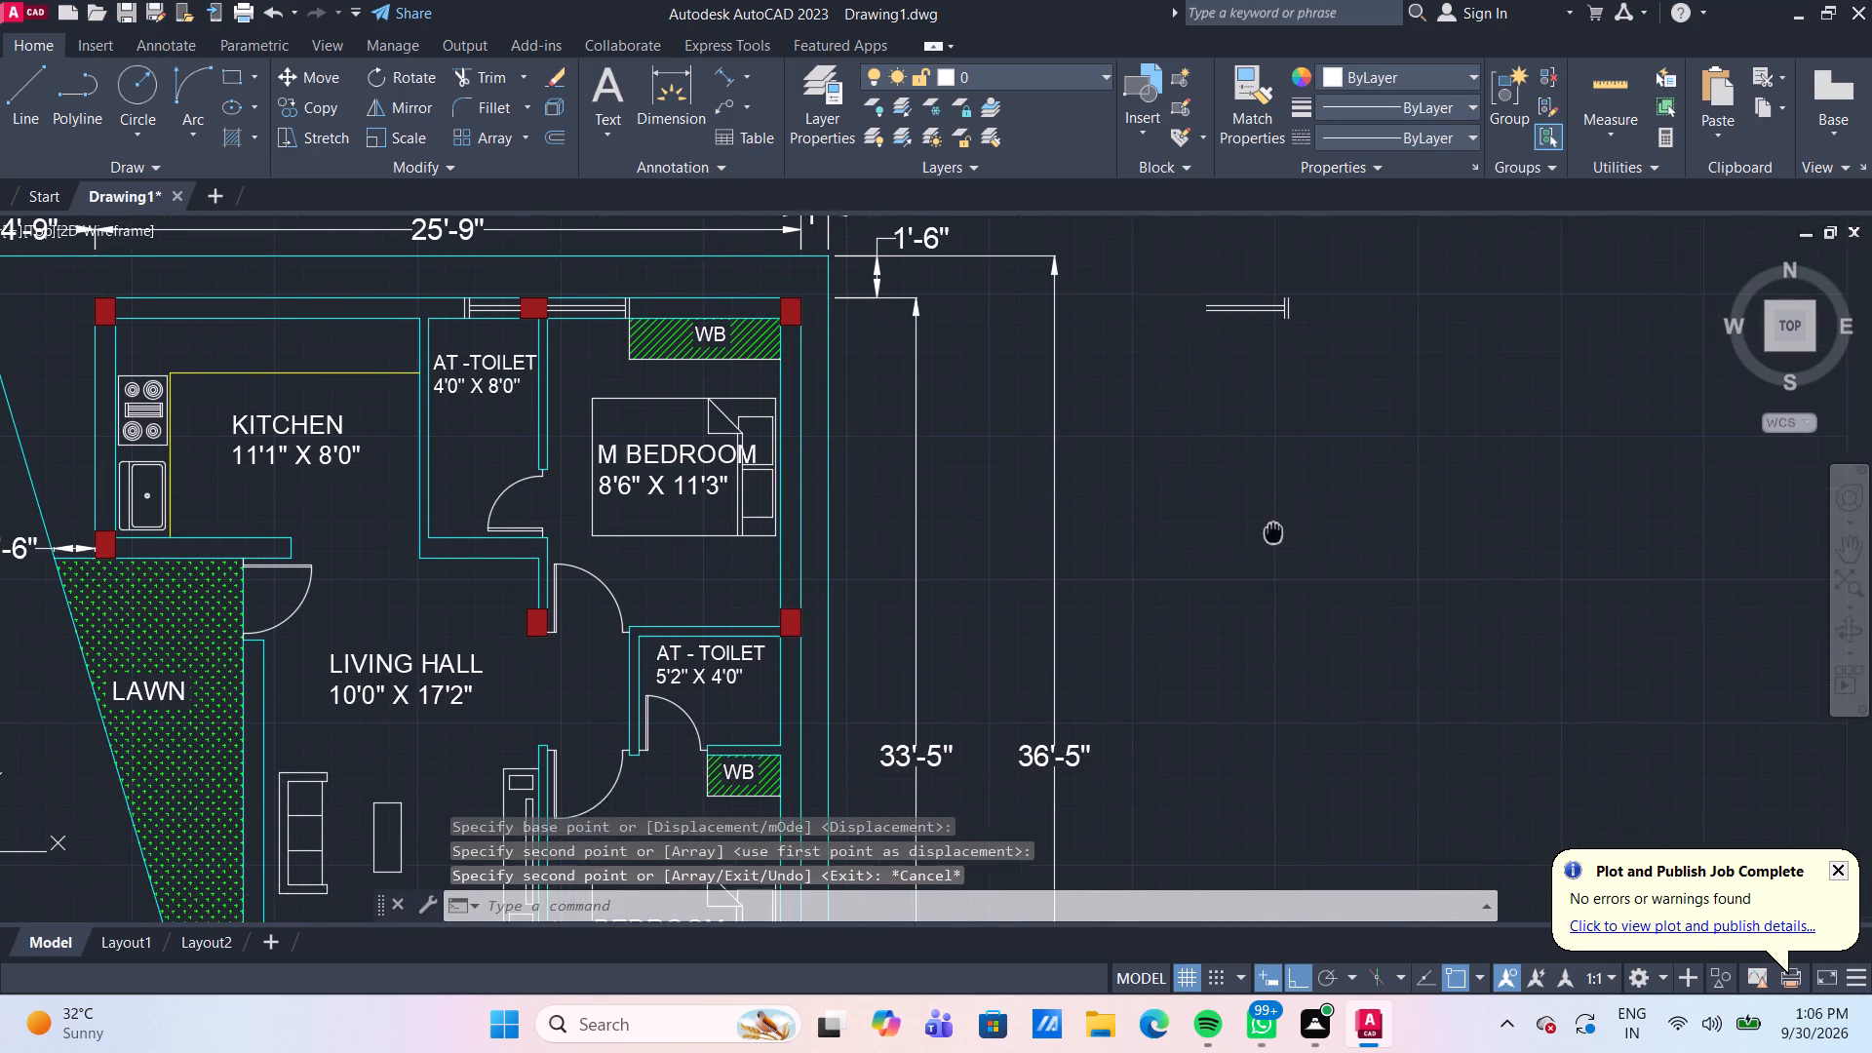
middle_click_drag(1267, 525, 1267, 525)
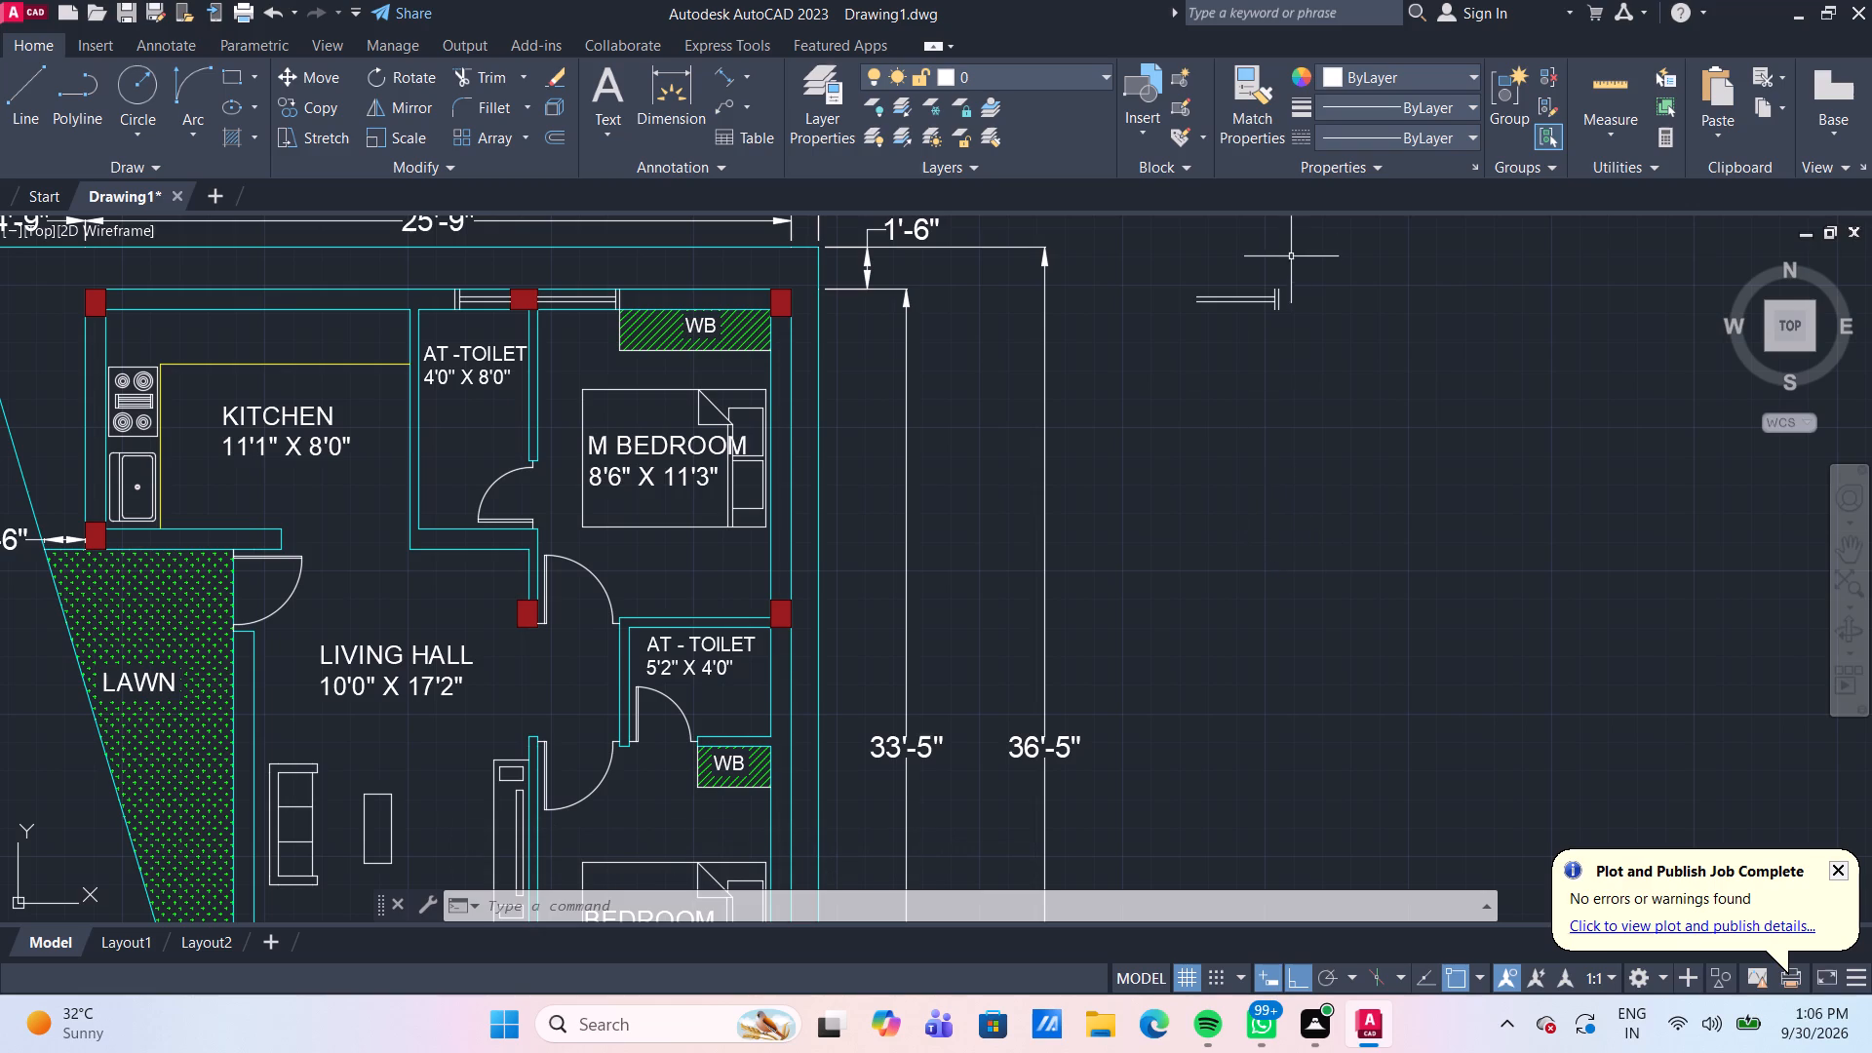
left_click_drag(1306, 355, 1284, 315)
left_click(1189, 275)
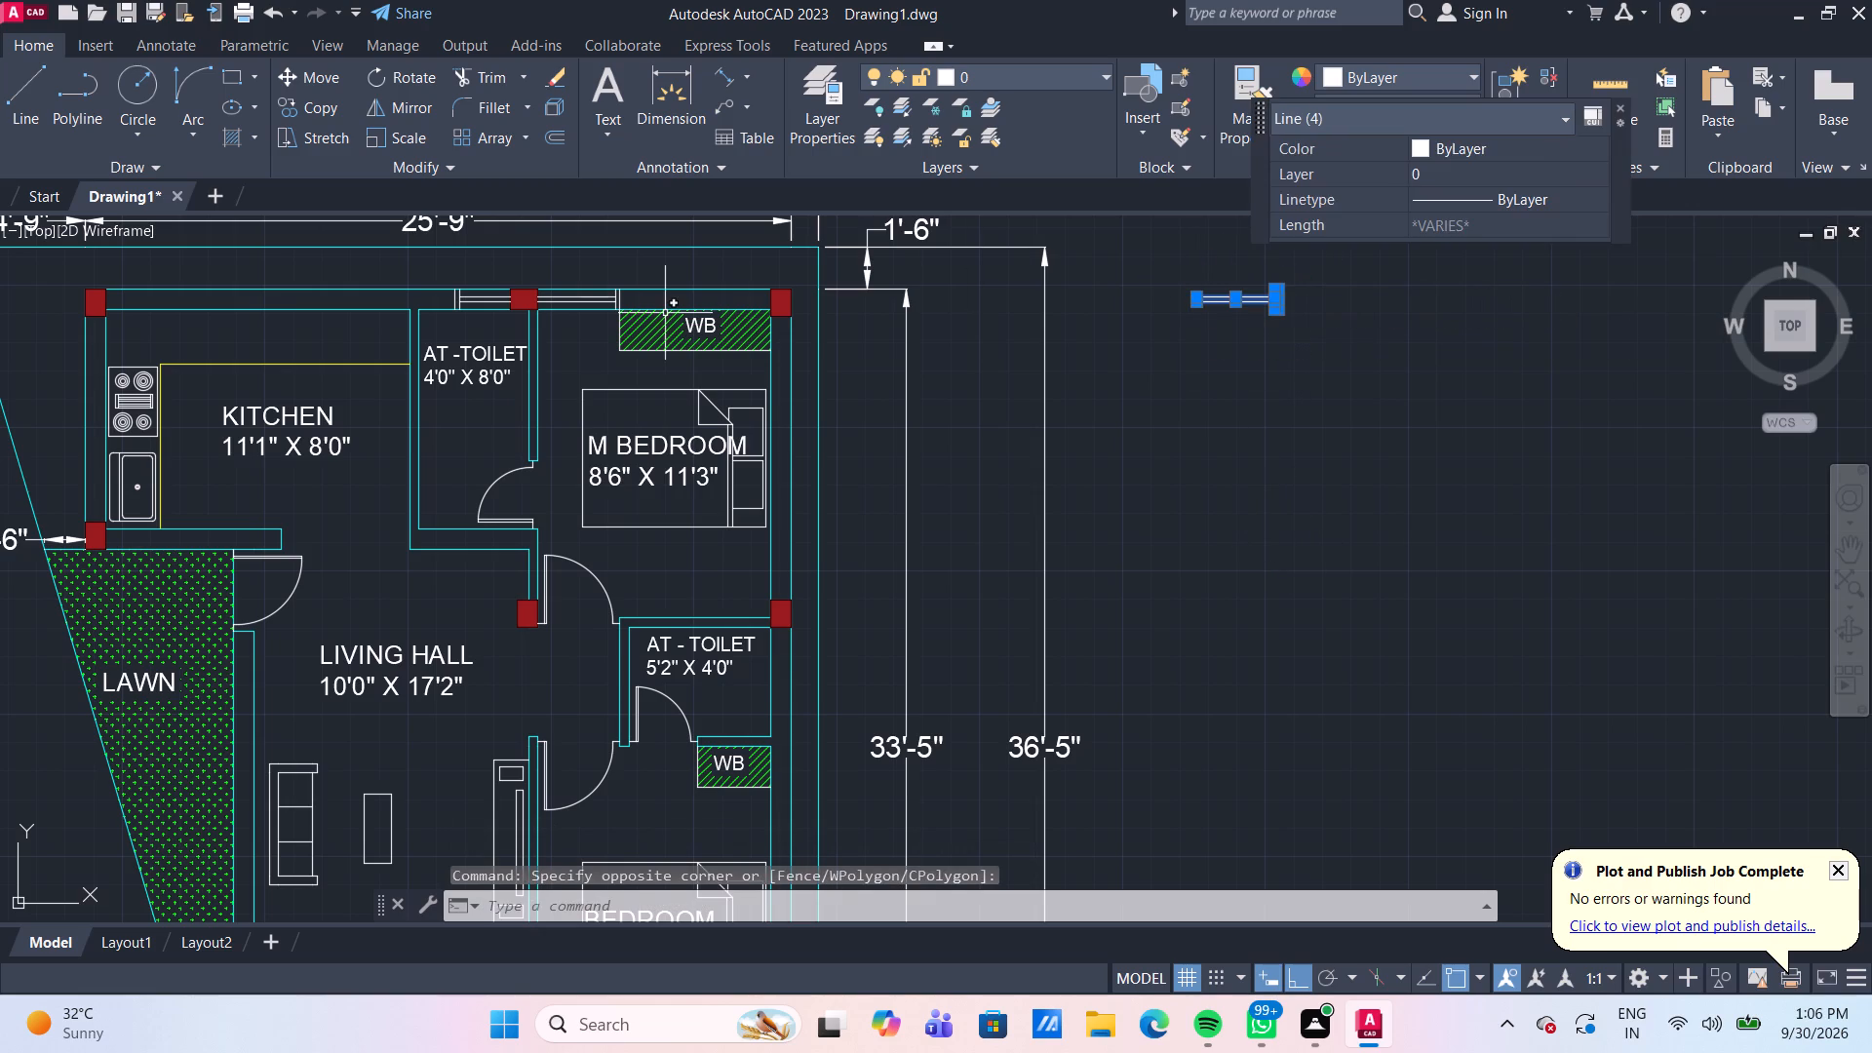
left_click(384, 79)
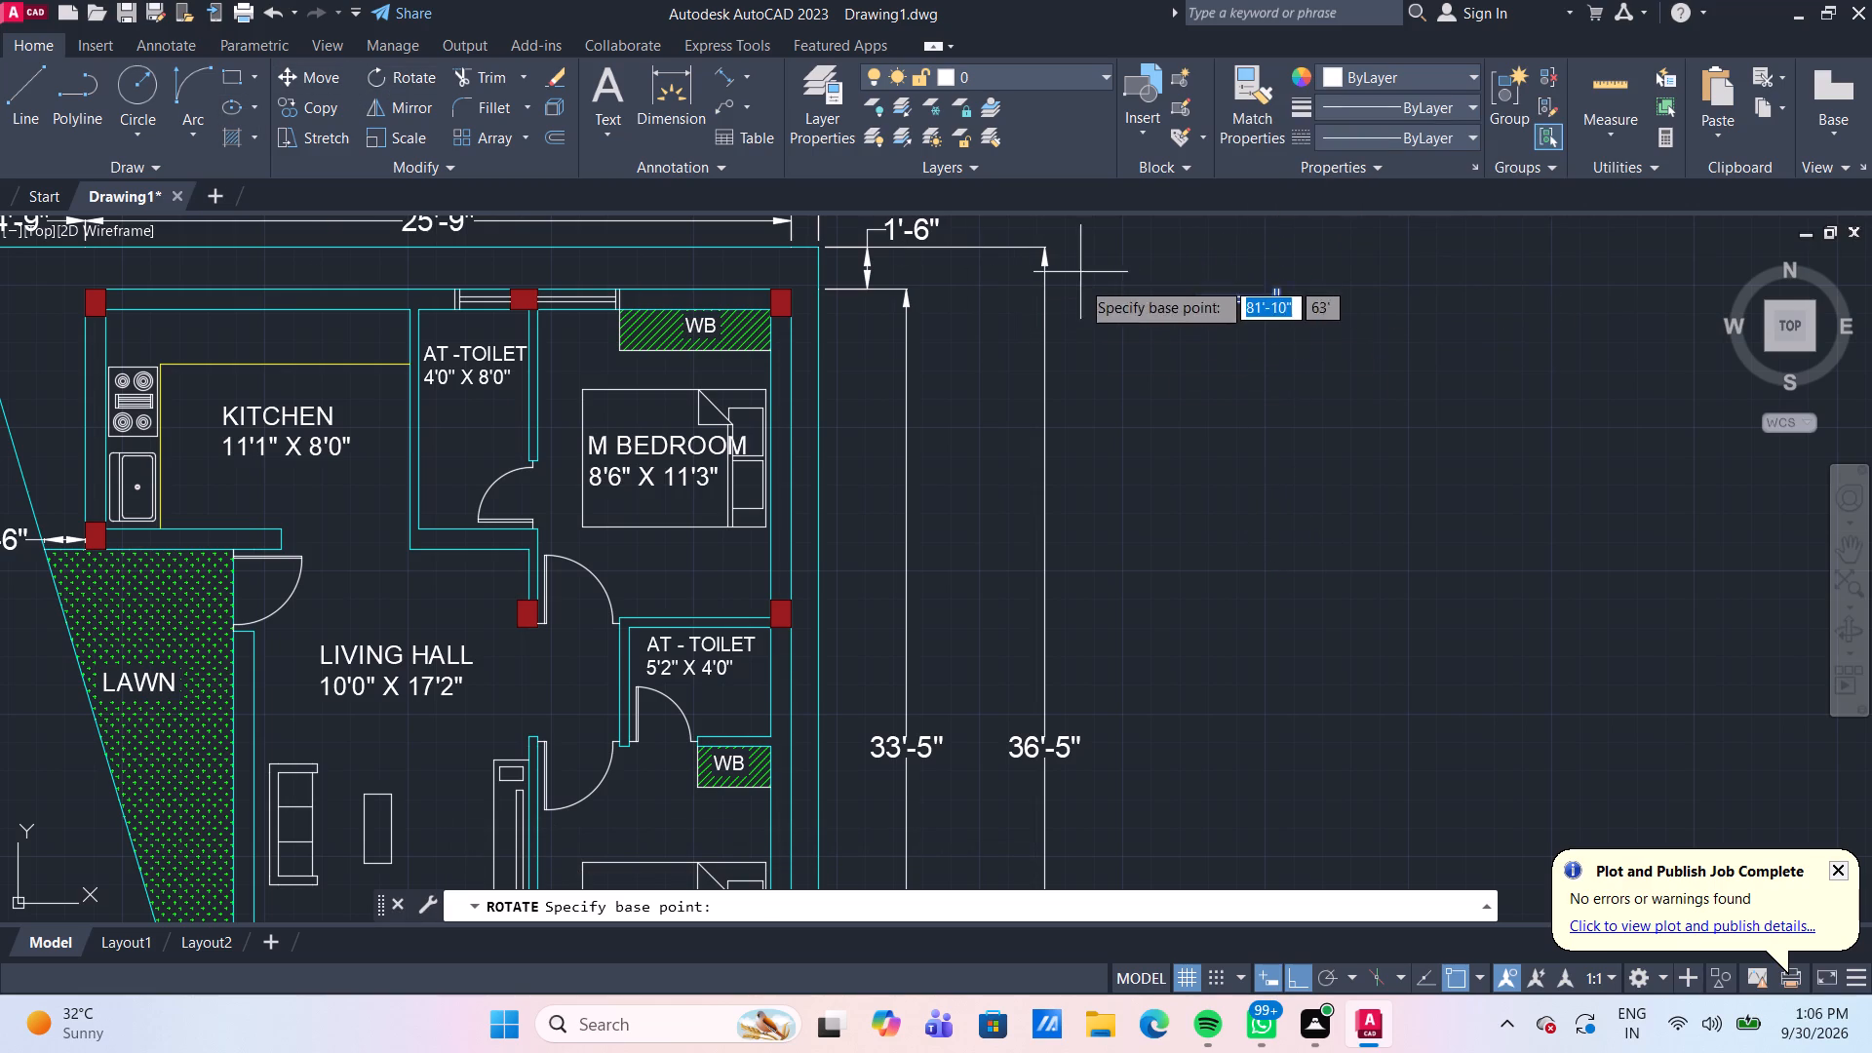
left_click(1197, 307)
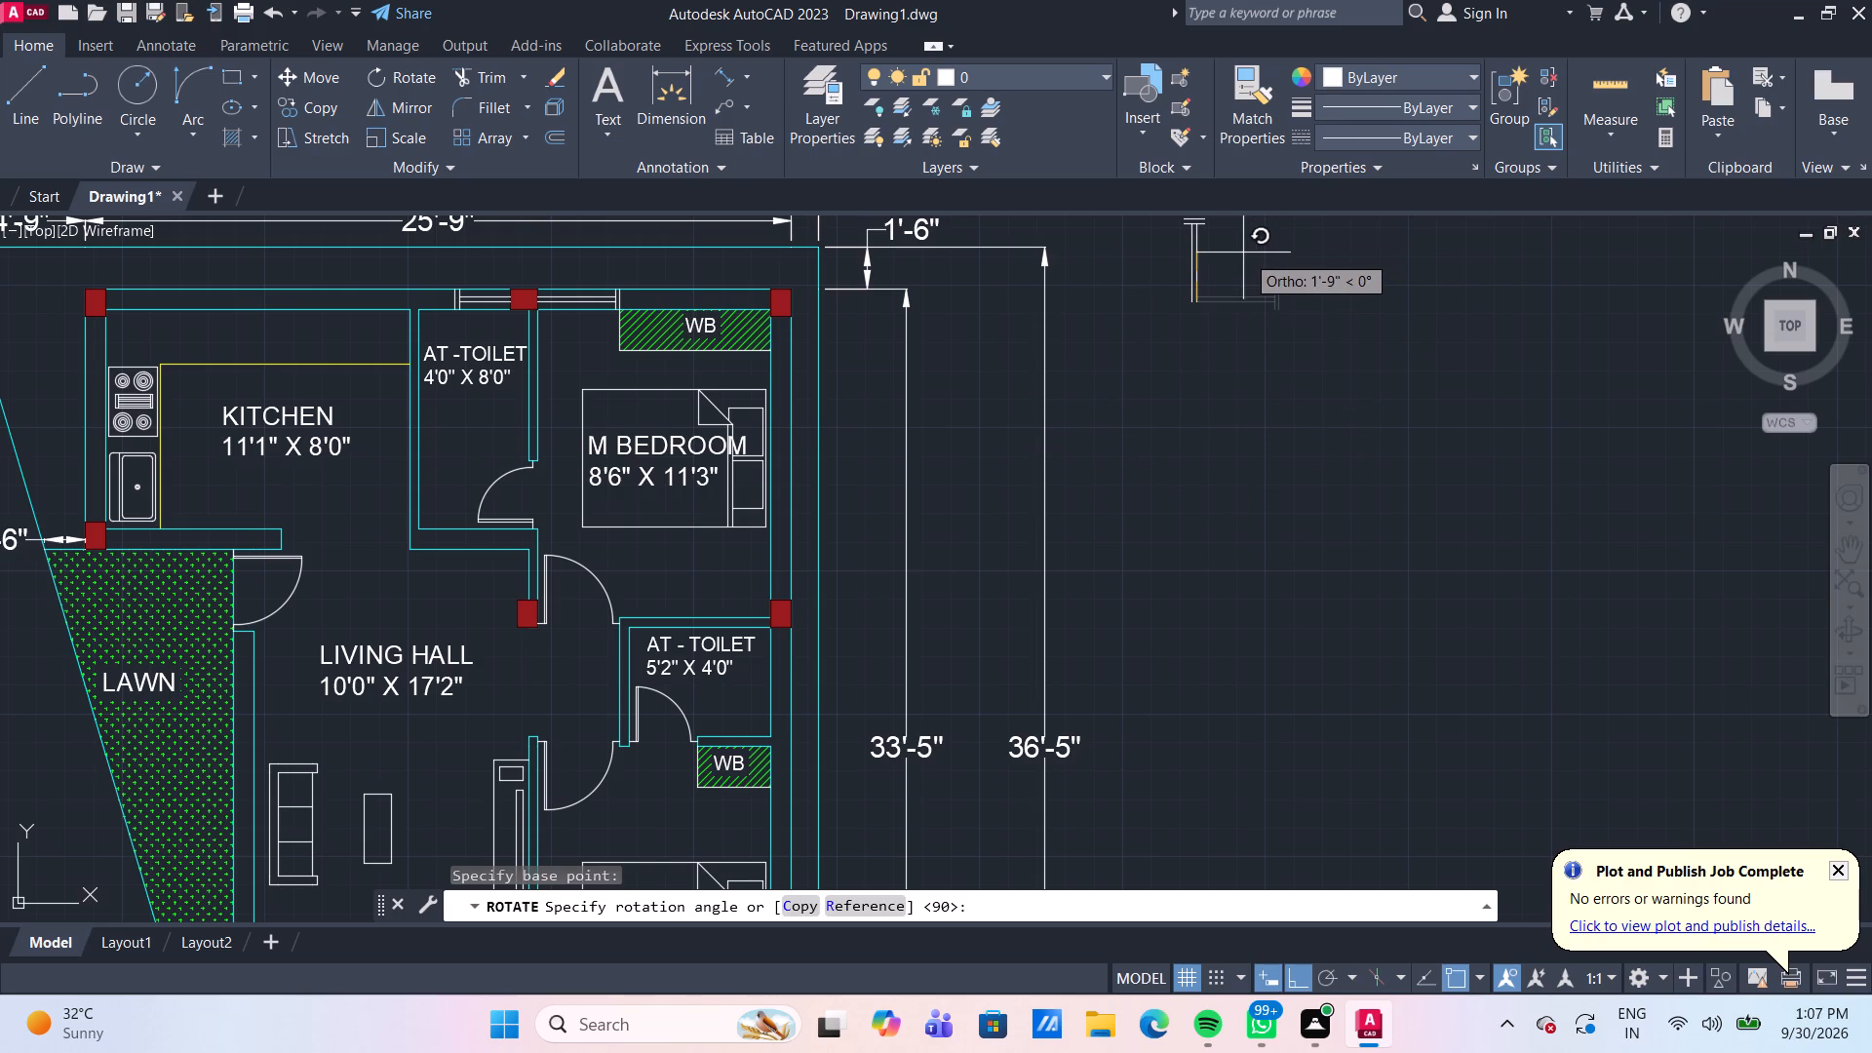
left_click(1223, 236)
Copy the rotated four-line window from beside the plan into the Bedroom's east outer wall, just above the corner column.
middle_click_drag(1244, 292, 1165, 385)
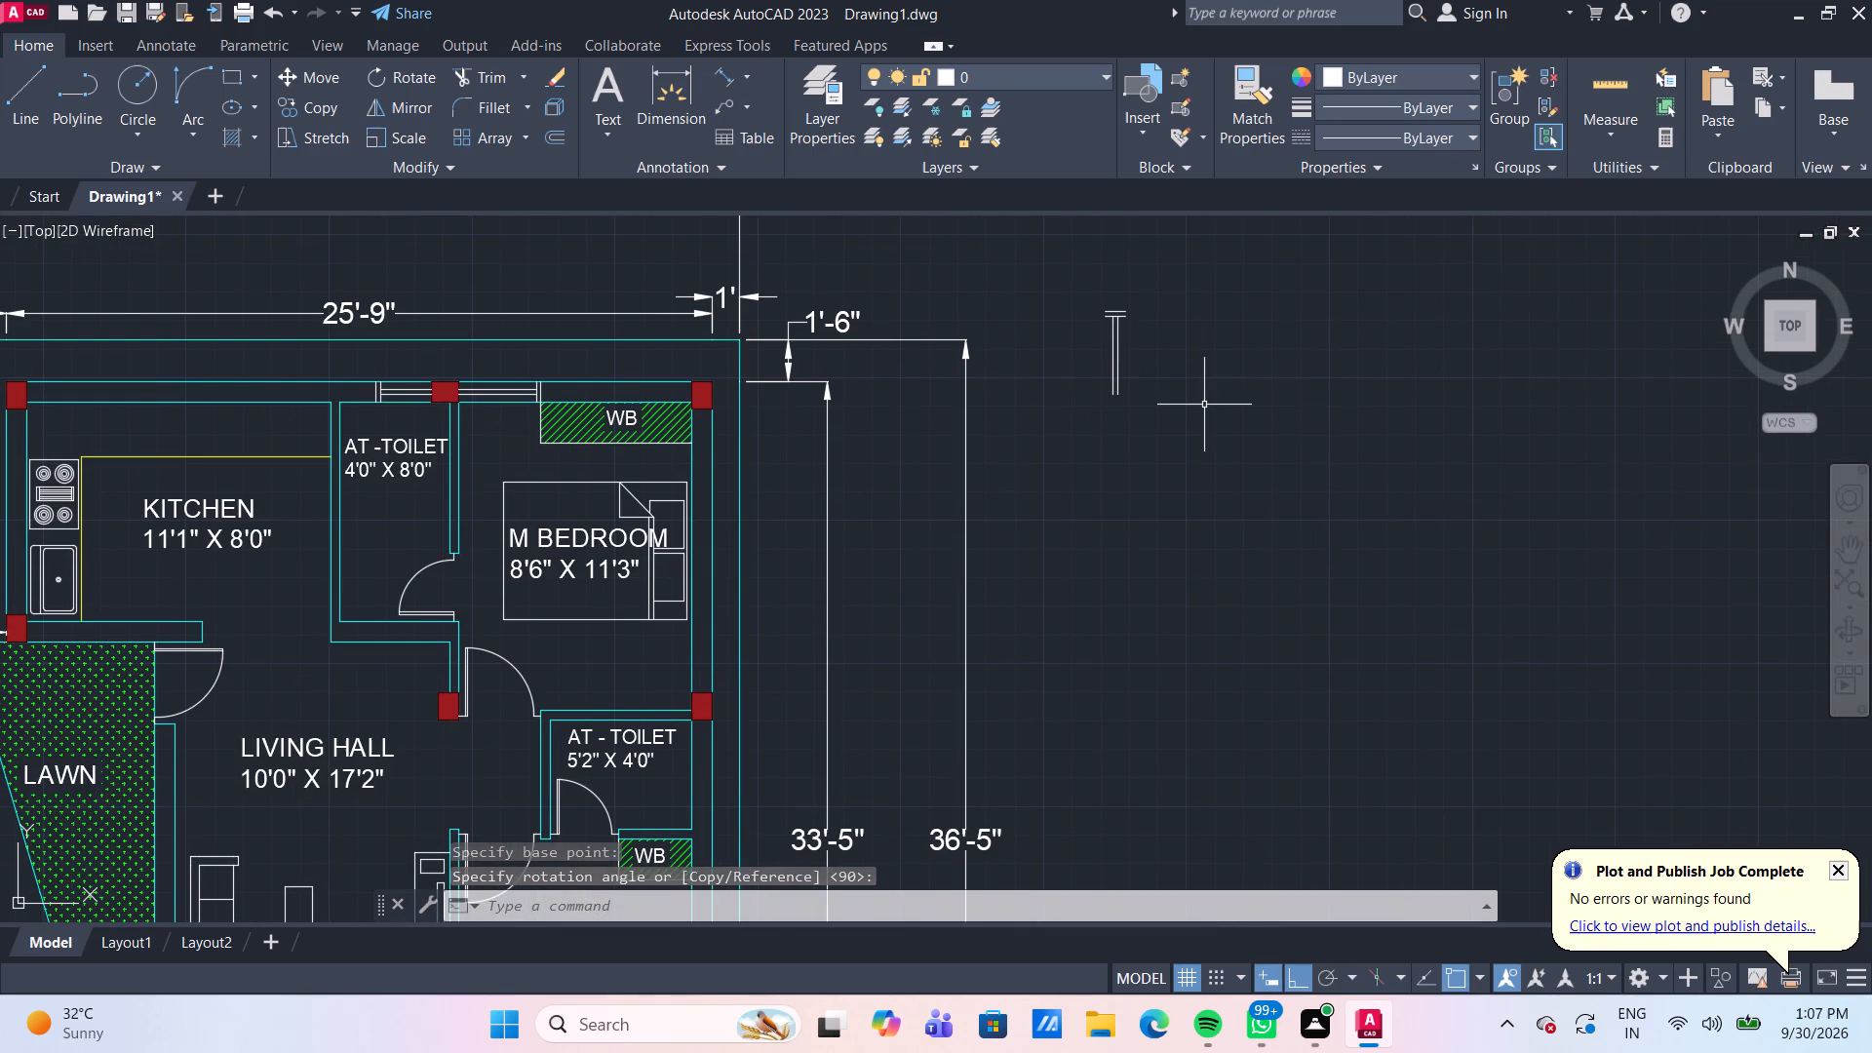
left_click(1189, 455)
left_click(1067, 289)
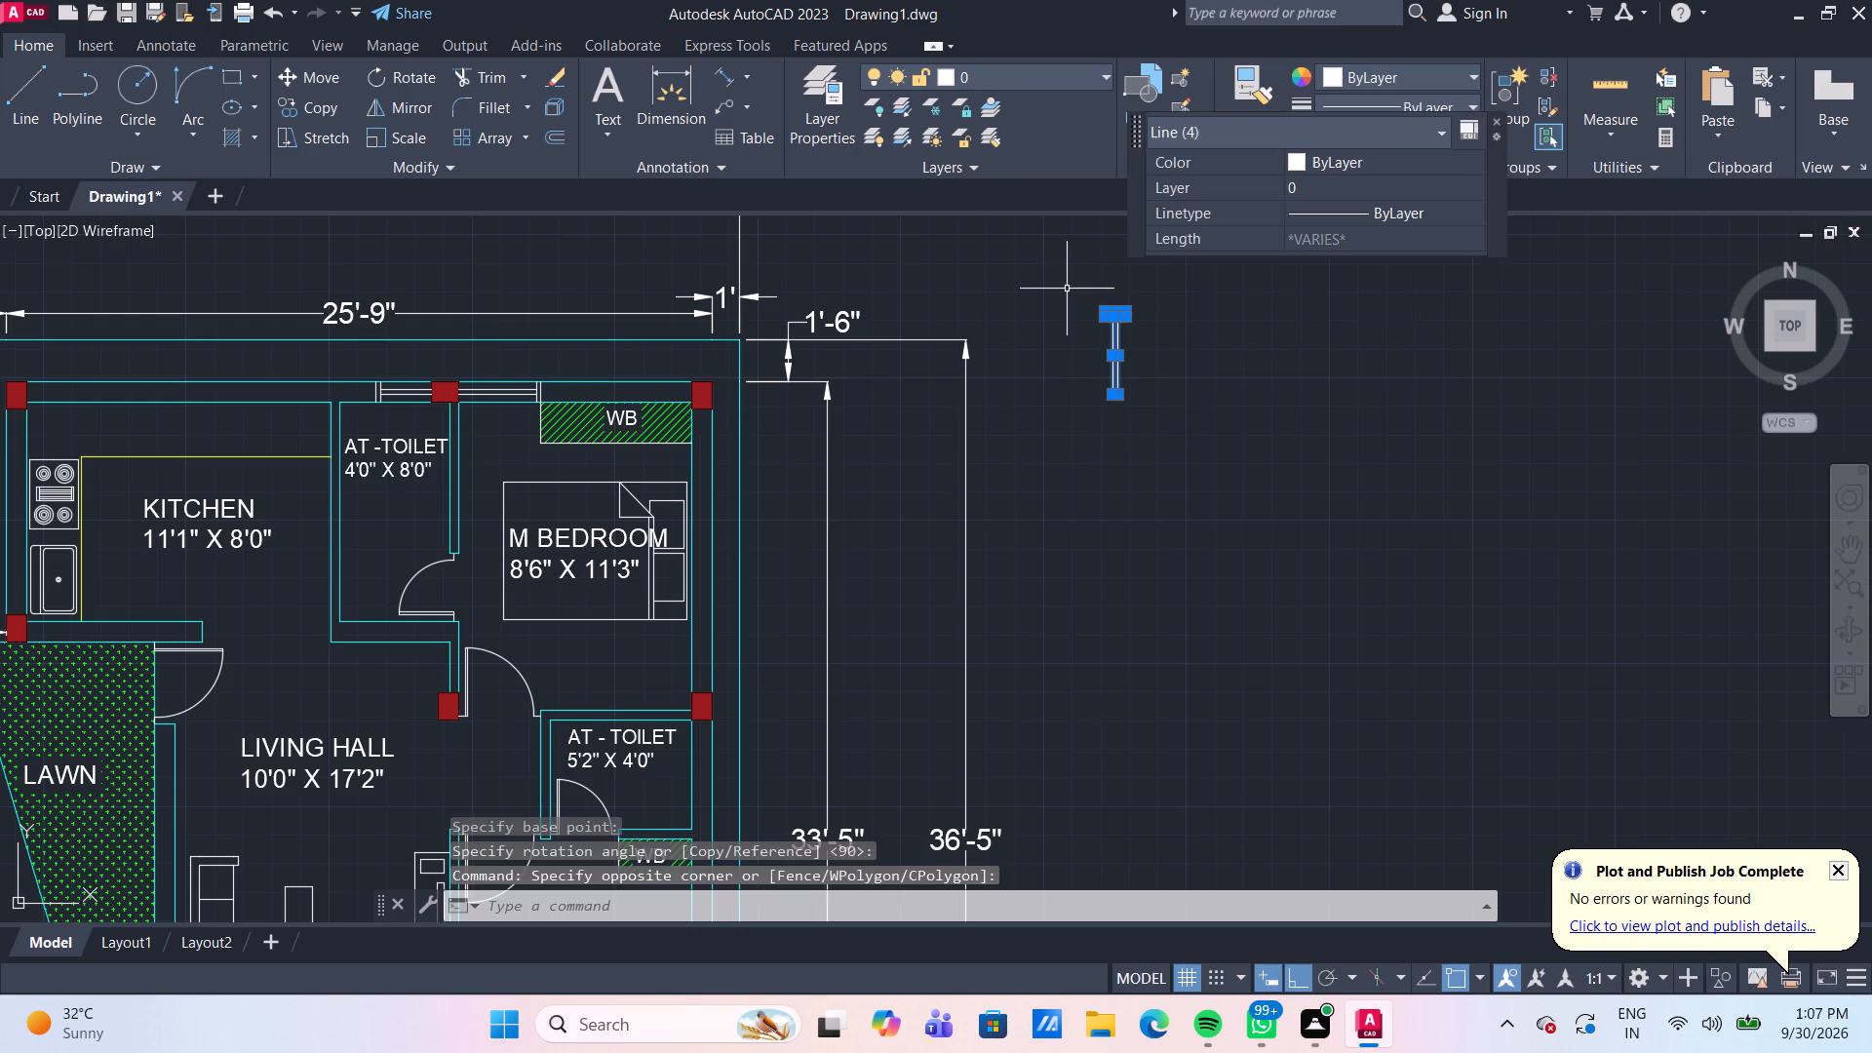
type("CO")
key("Return")
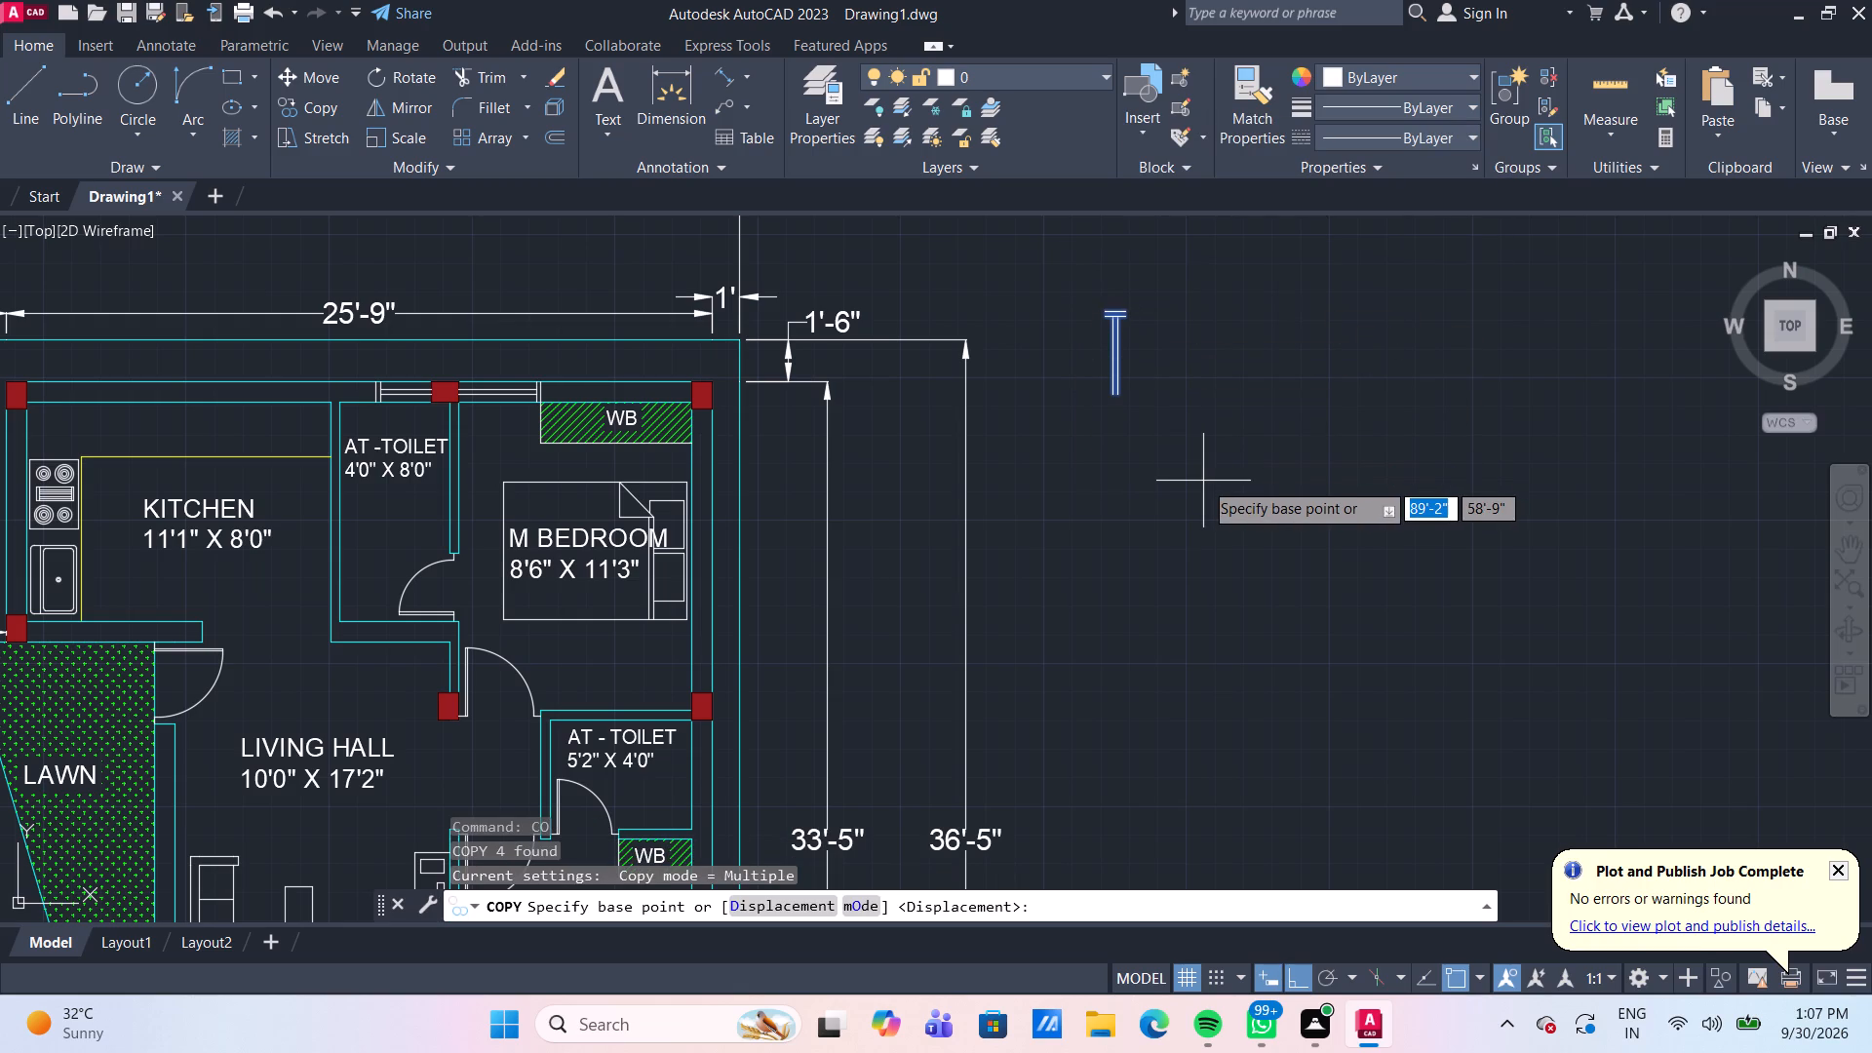
scroll(1199, 478, "up", 2)
scroll(1189, 474, "down", 2)
scroll(1145, 309, "up", 2)
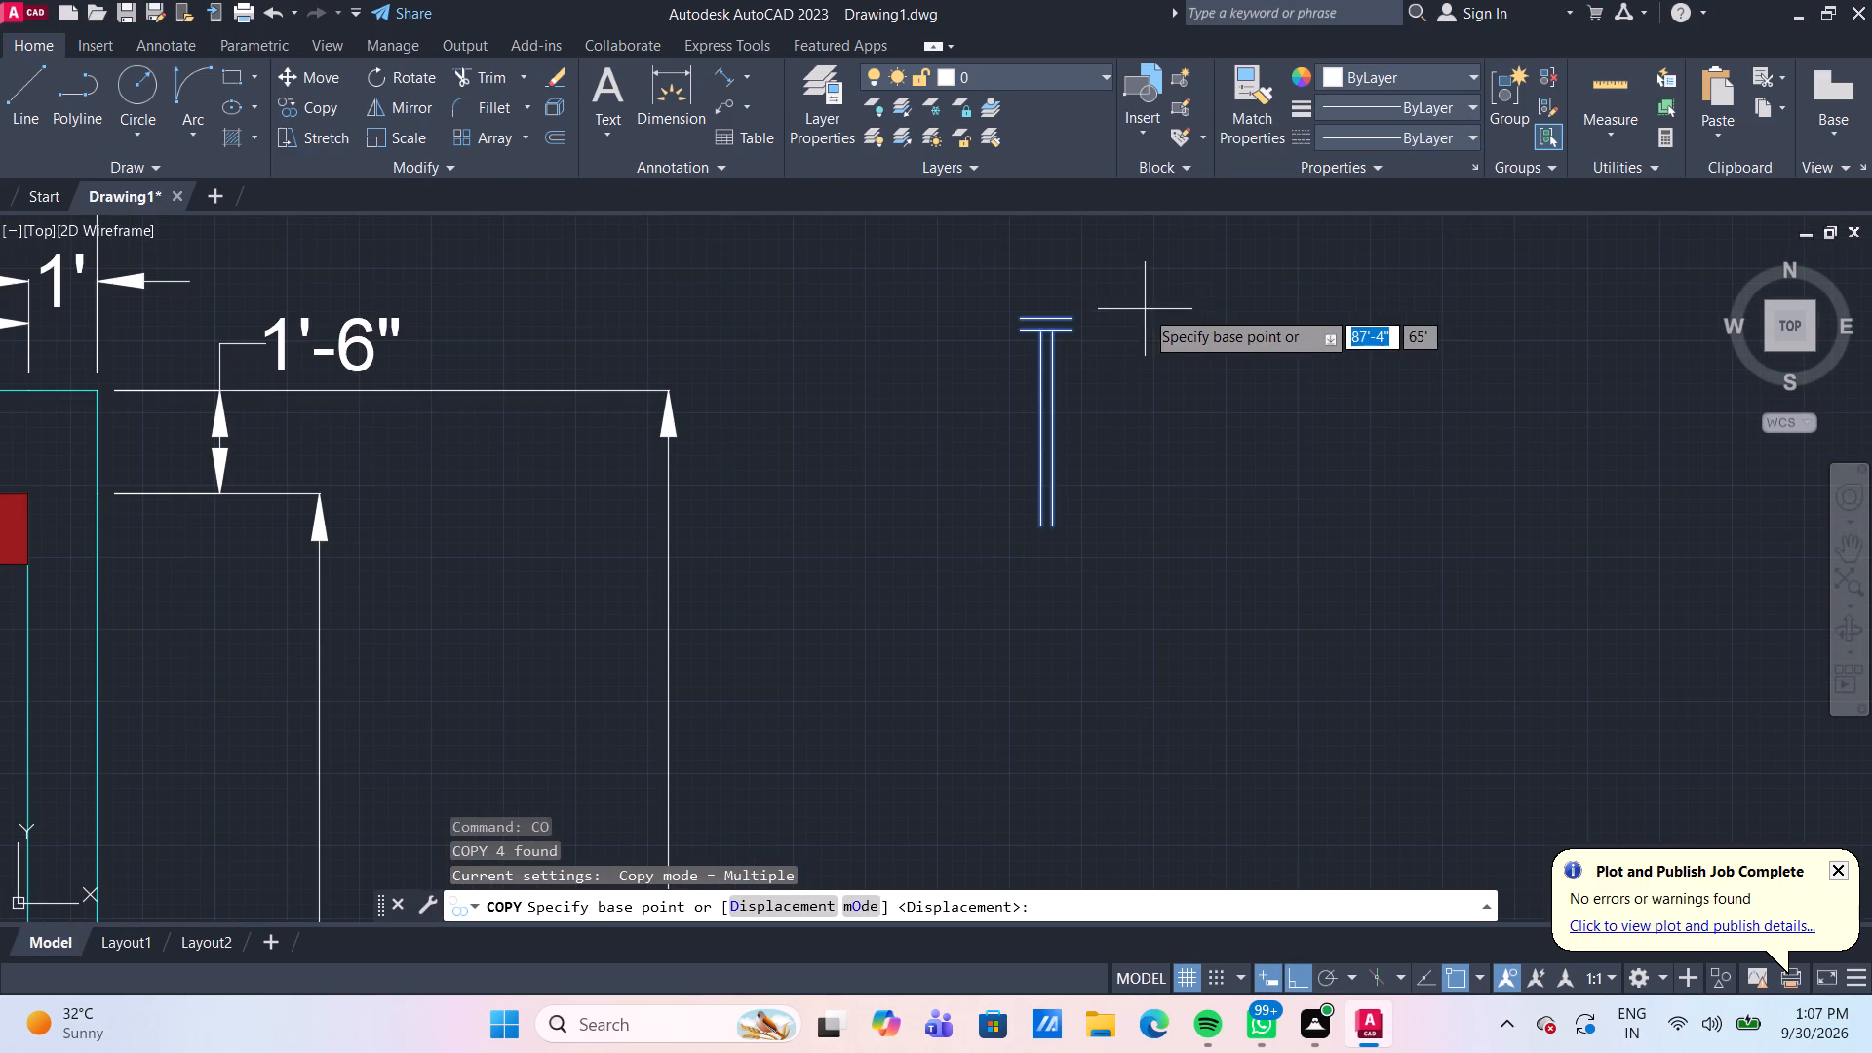
left_click(1075, 316)
scroll(1075, 316, "down", 2)
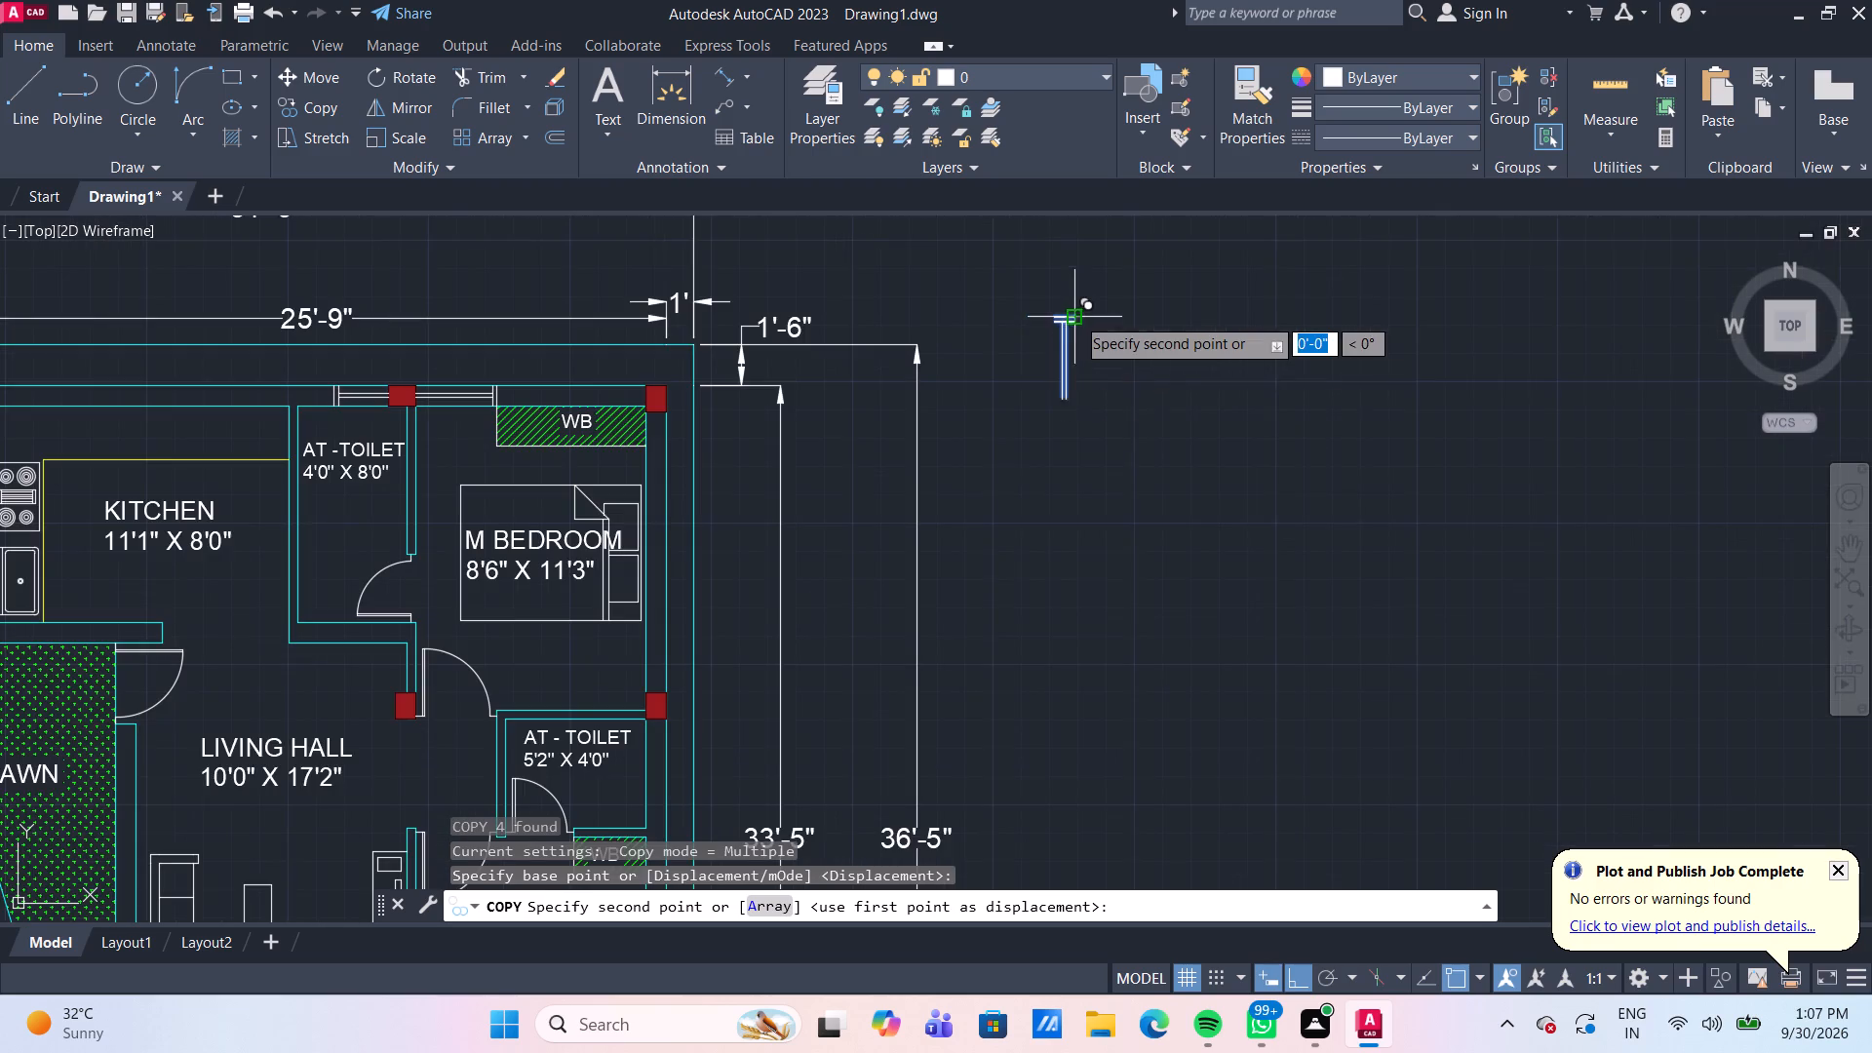
middle_click_drag(973, 571, 961, 443)
middle_click_drag(578, 633, 576, 378)
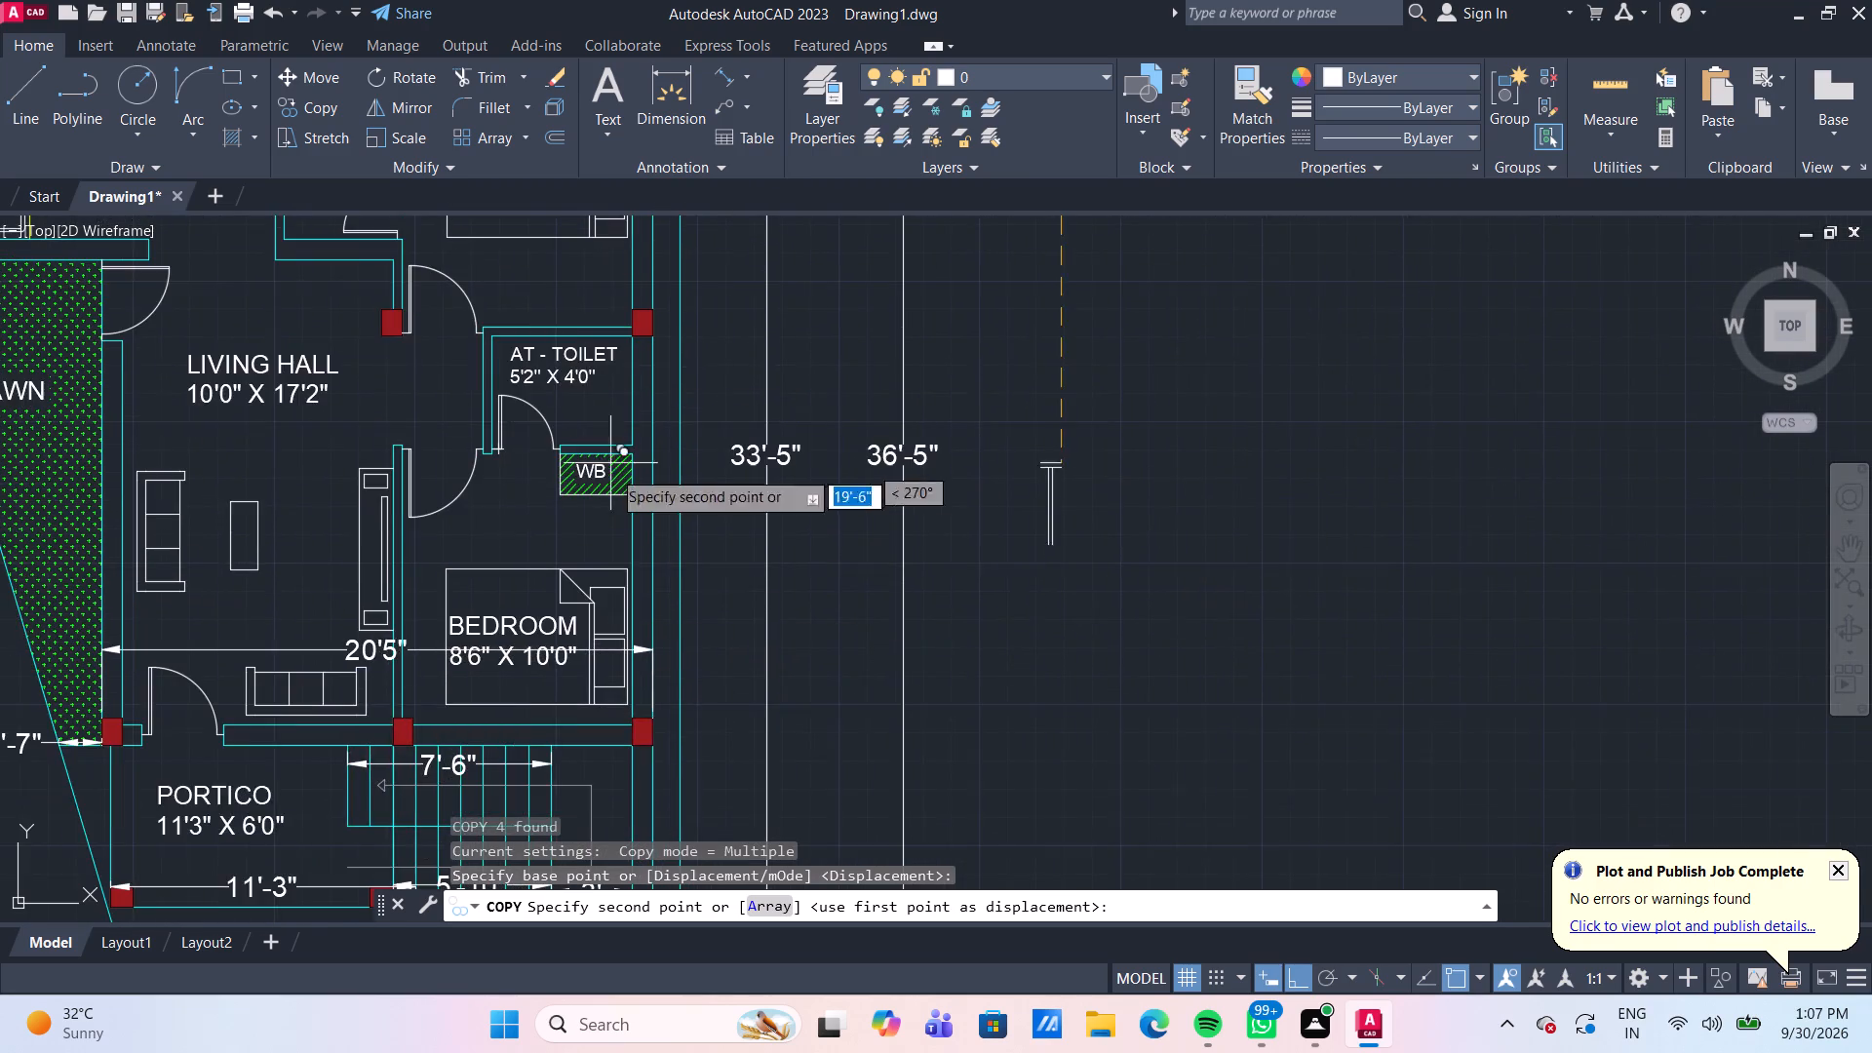
scroll(633, 580, "up", 1)
middle_click_drag(651, 667, 645, 493)
scroll(647, 518, "up", 1)
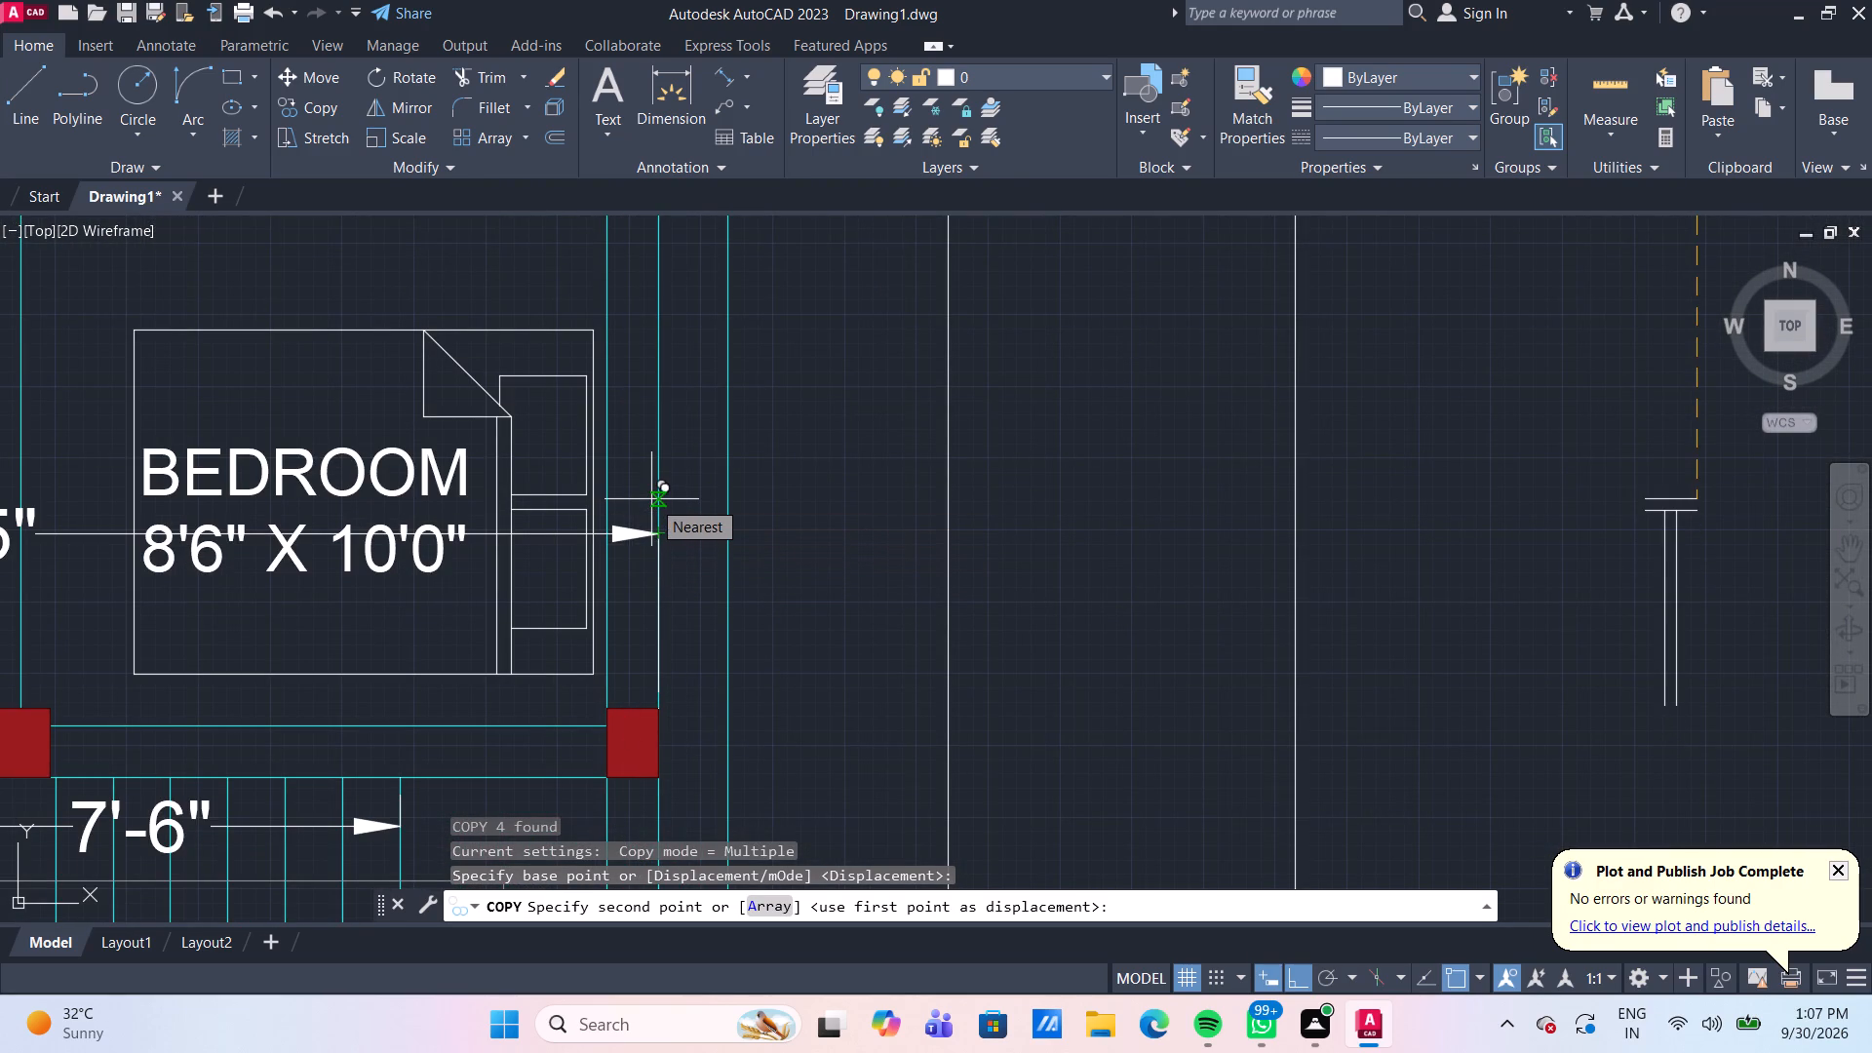
scroll(651, 509, "up", 1)
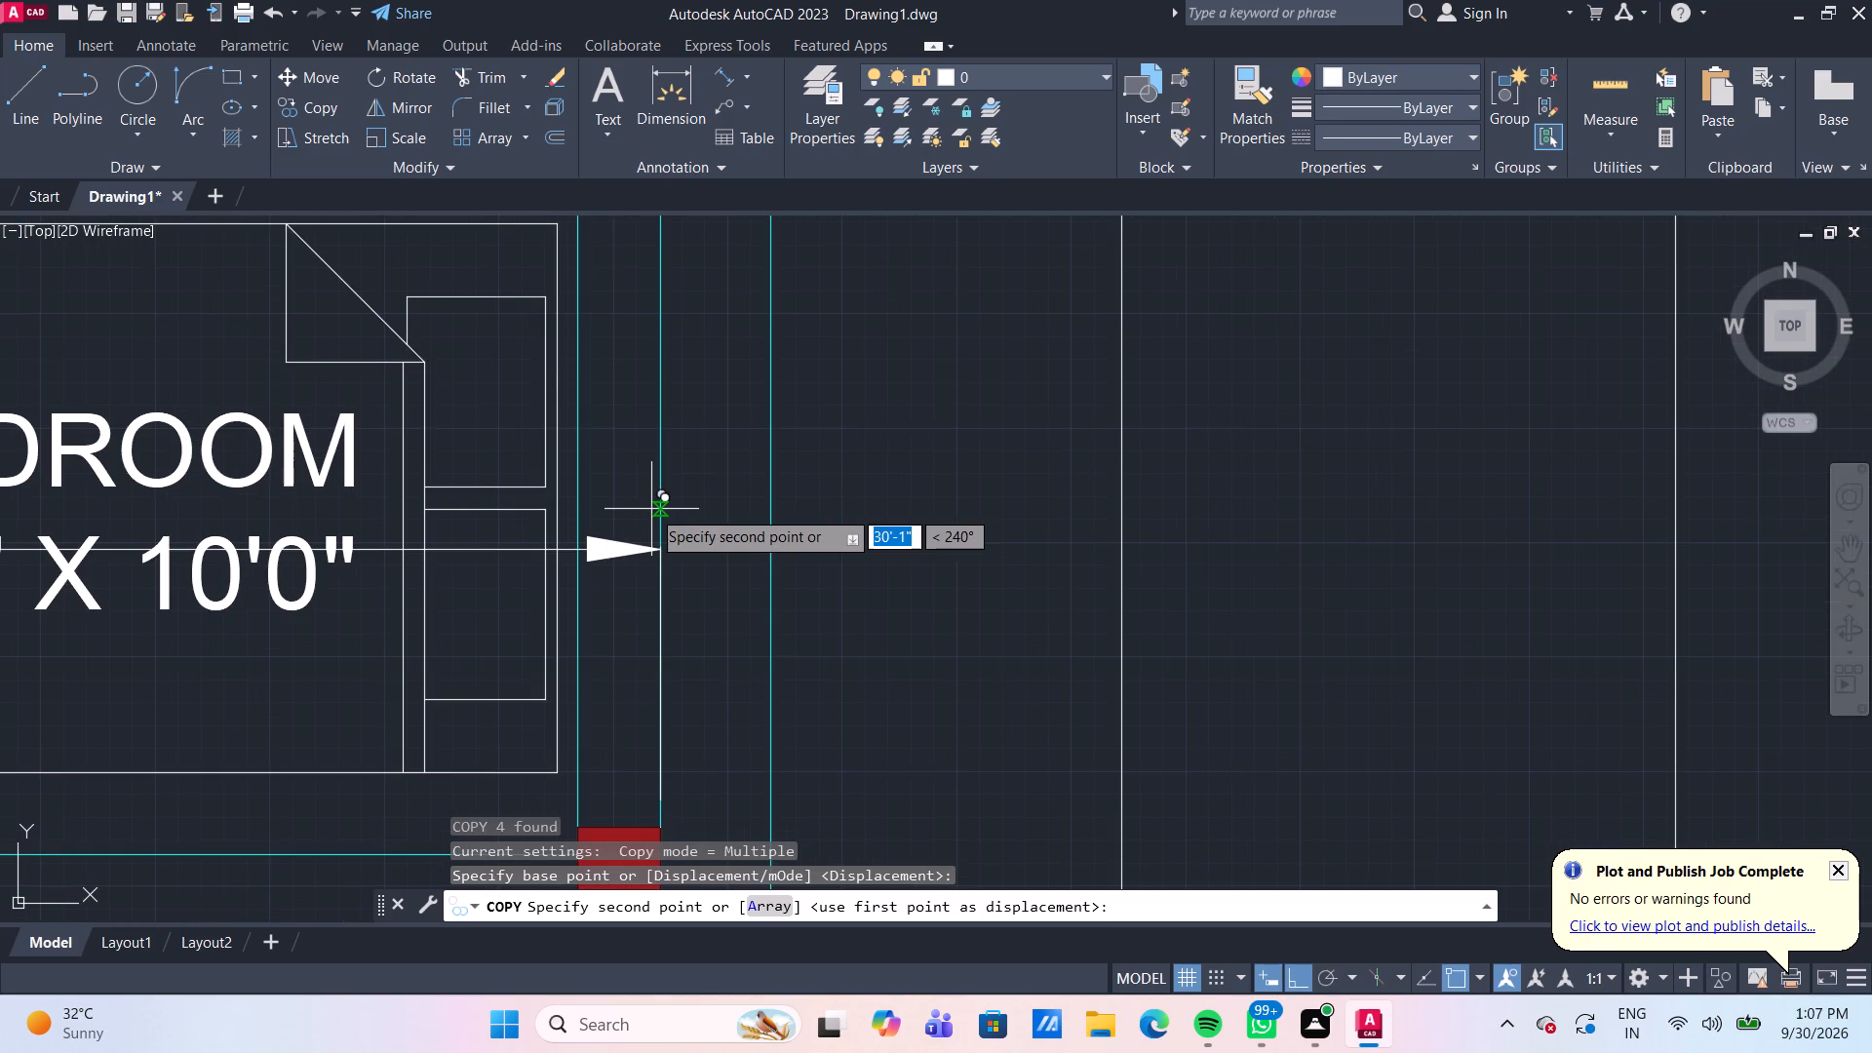
middle_click_drag(651, 509, 651, 369)
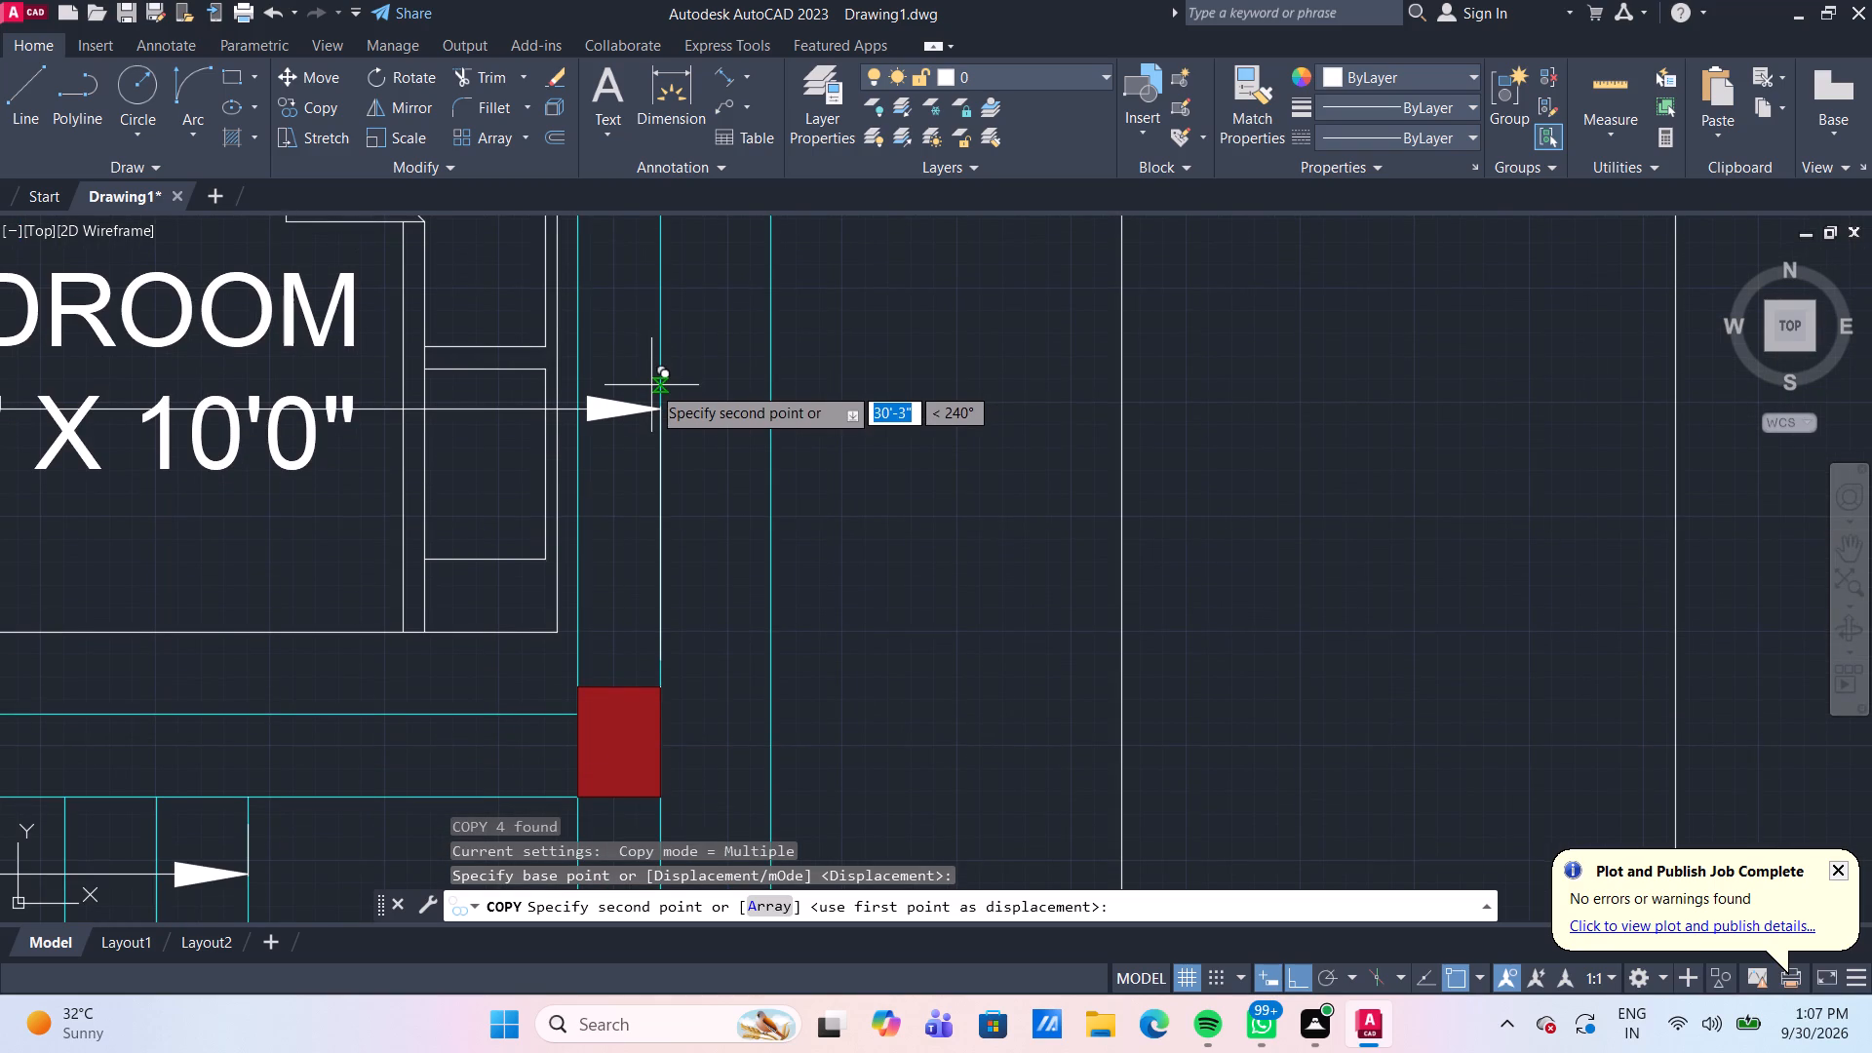
left_click(652, 342)
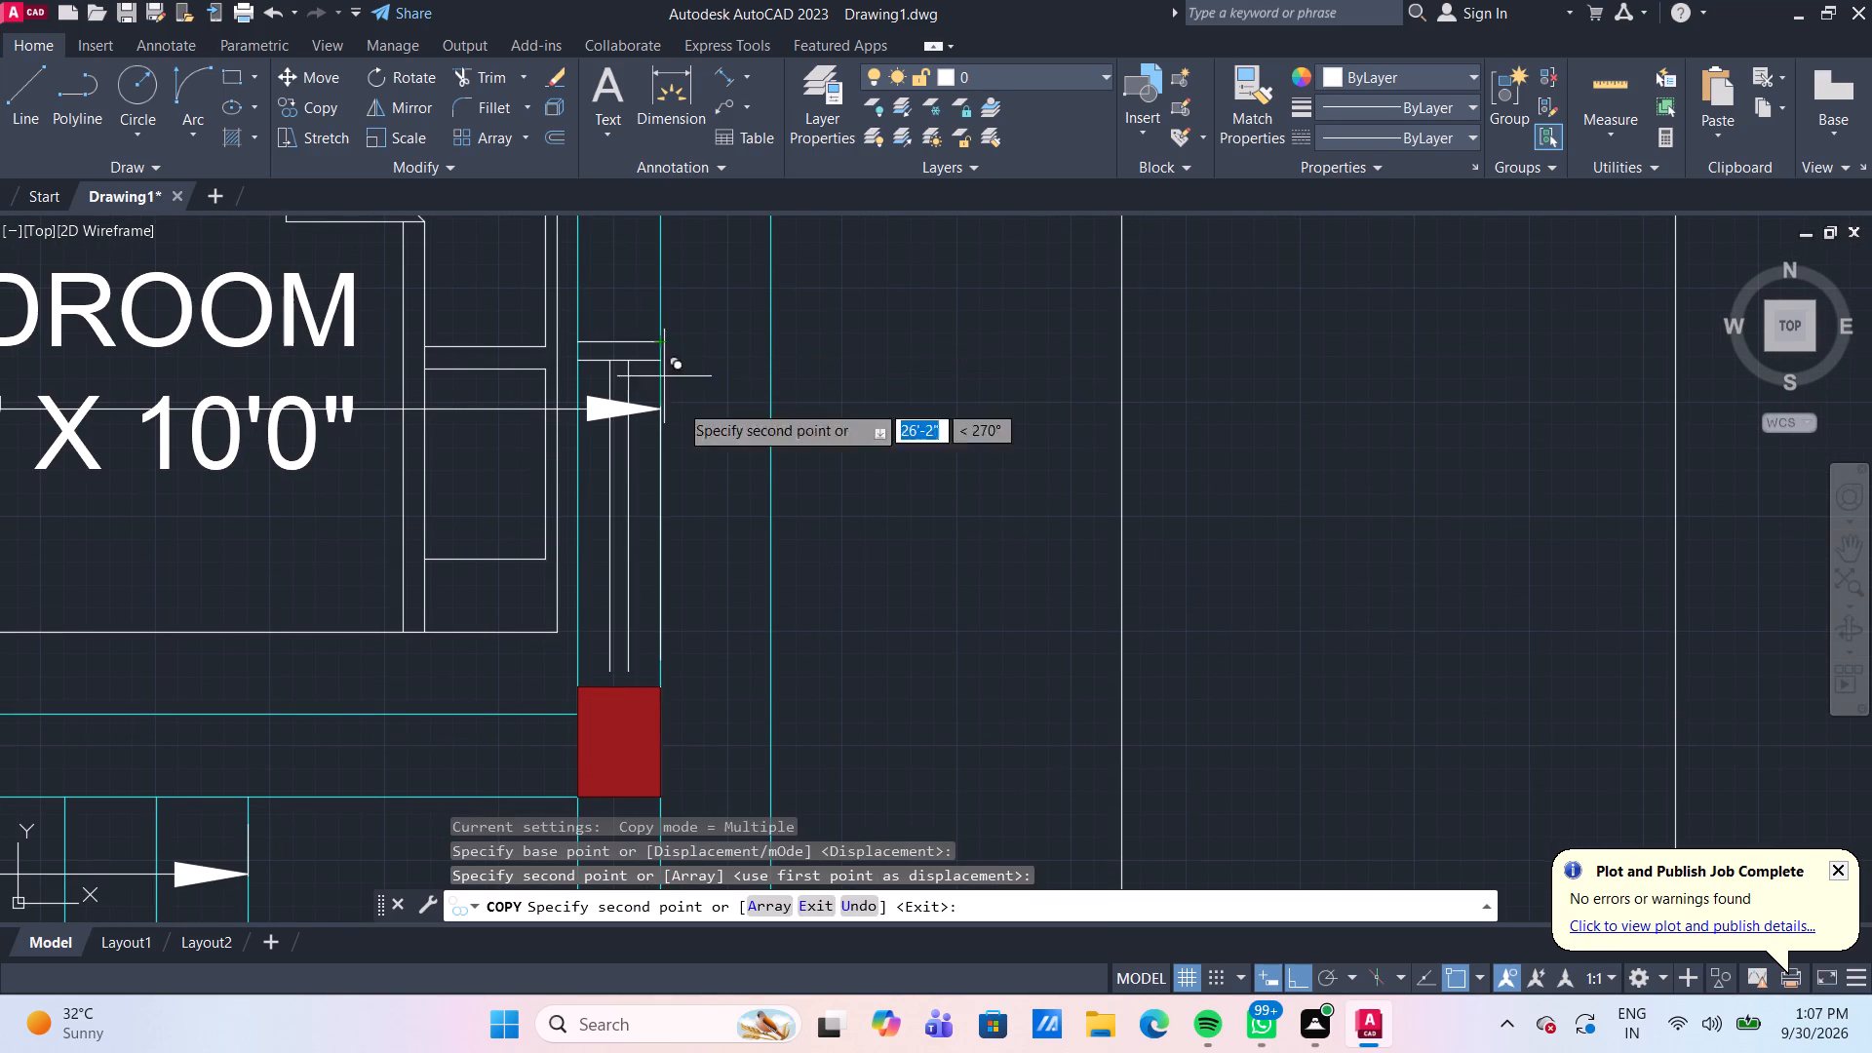
Place another copy of the window in the Living Hall wall facing the lawn, beside the three-seat sofa.
scroll(680, 405, "down", 3)
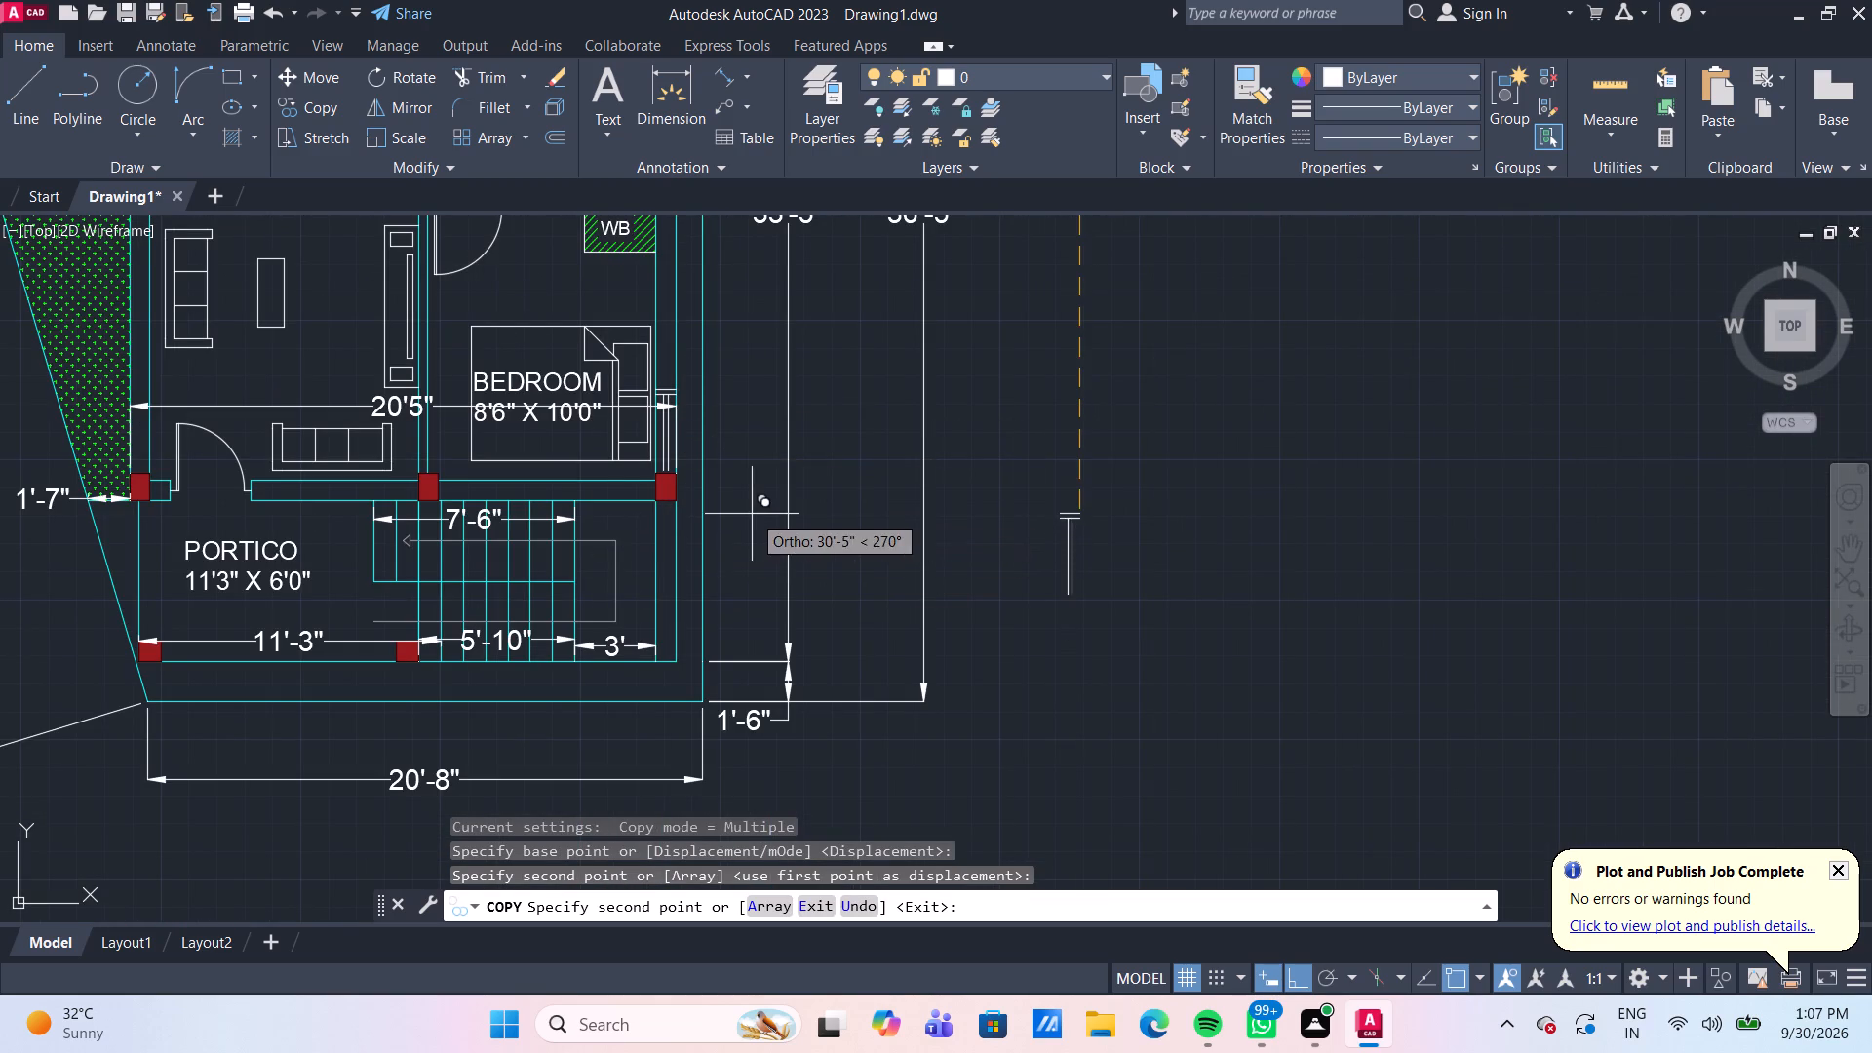
scroll(223, 351, "up", 1)
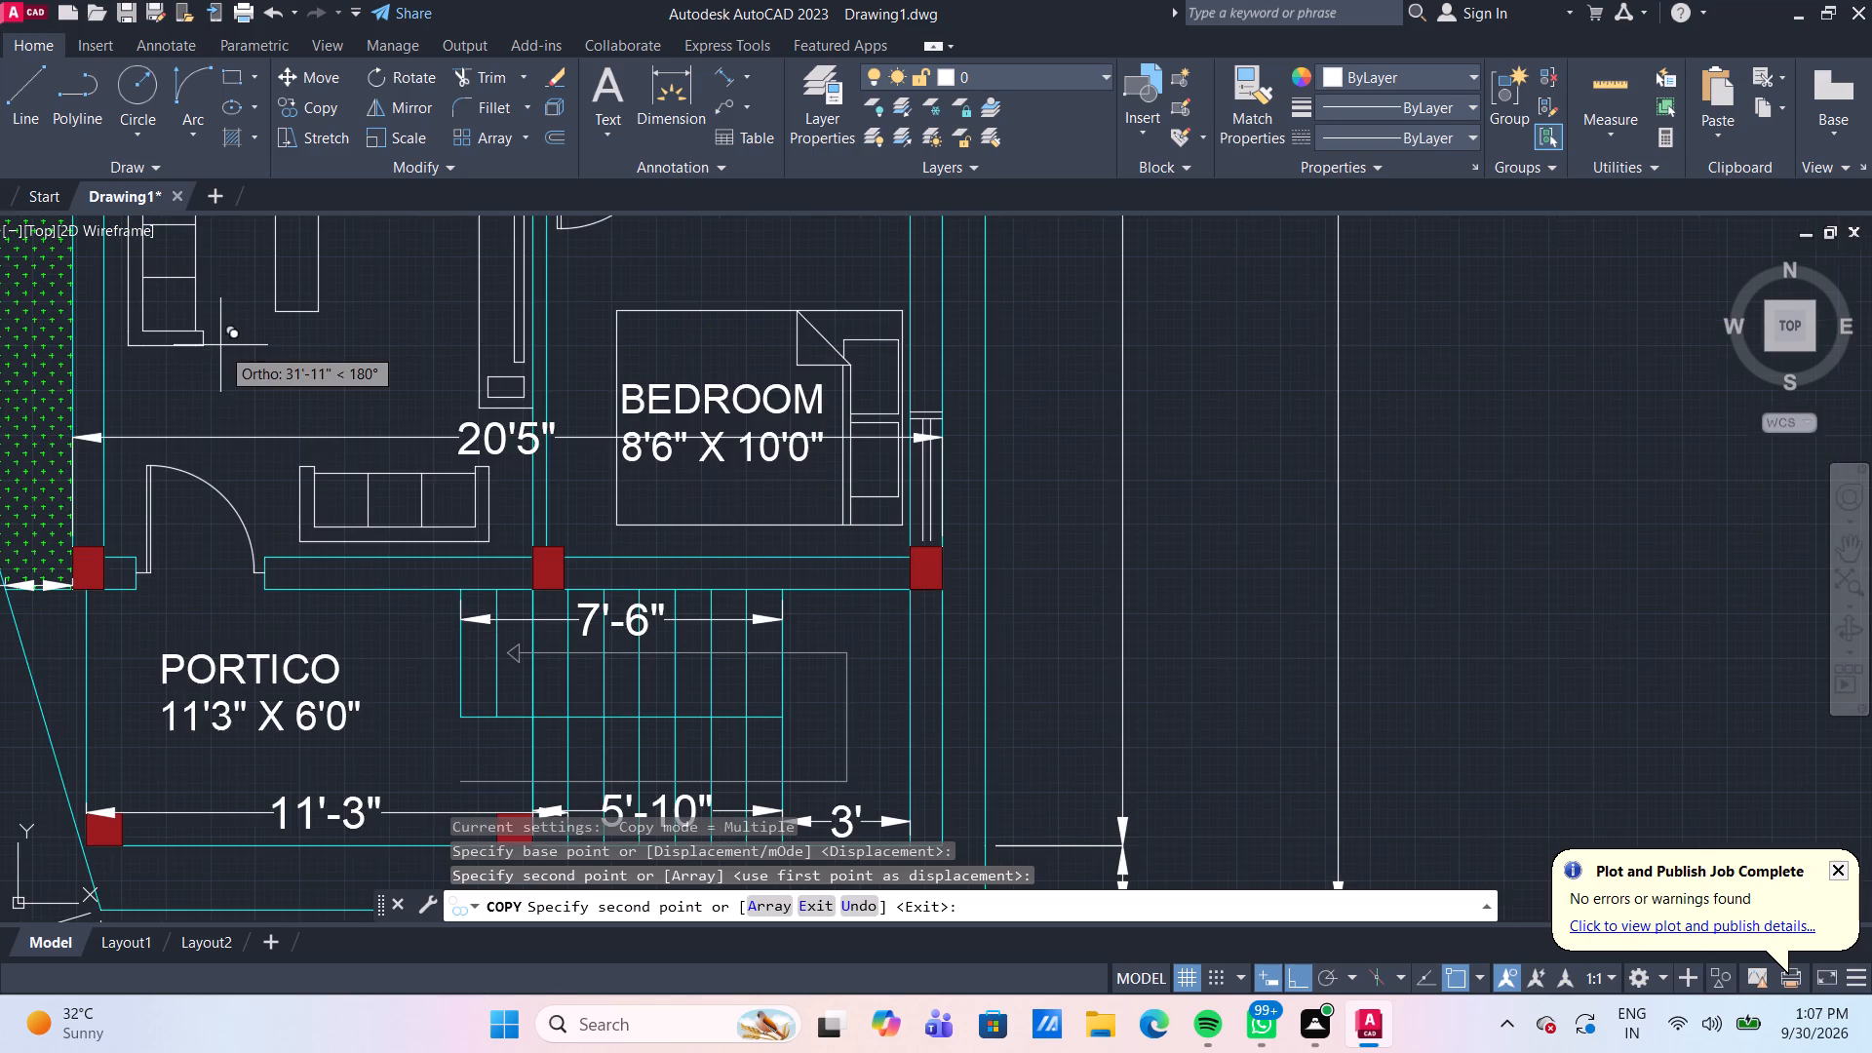
scroll(219, 344, "down", 1)
middle_click_drag(215, 357, 346, 432)
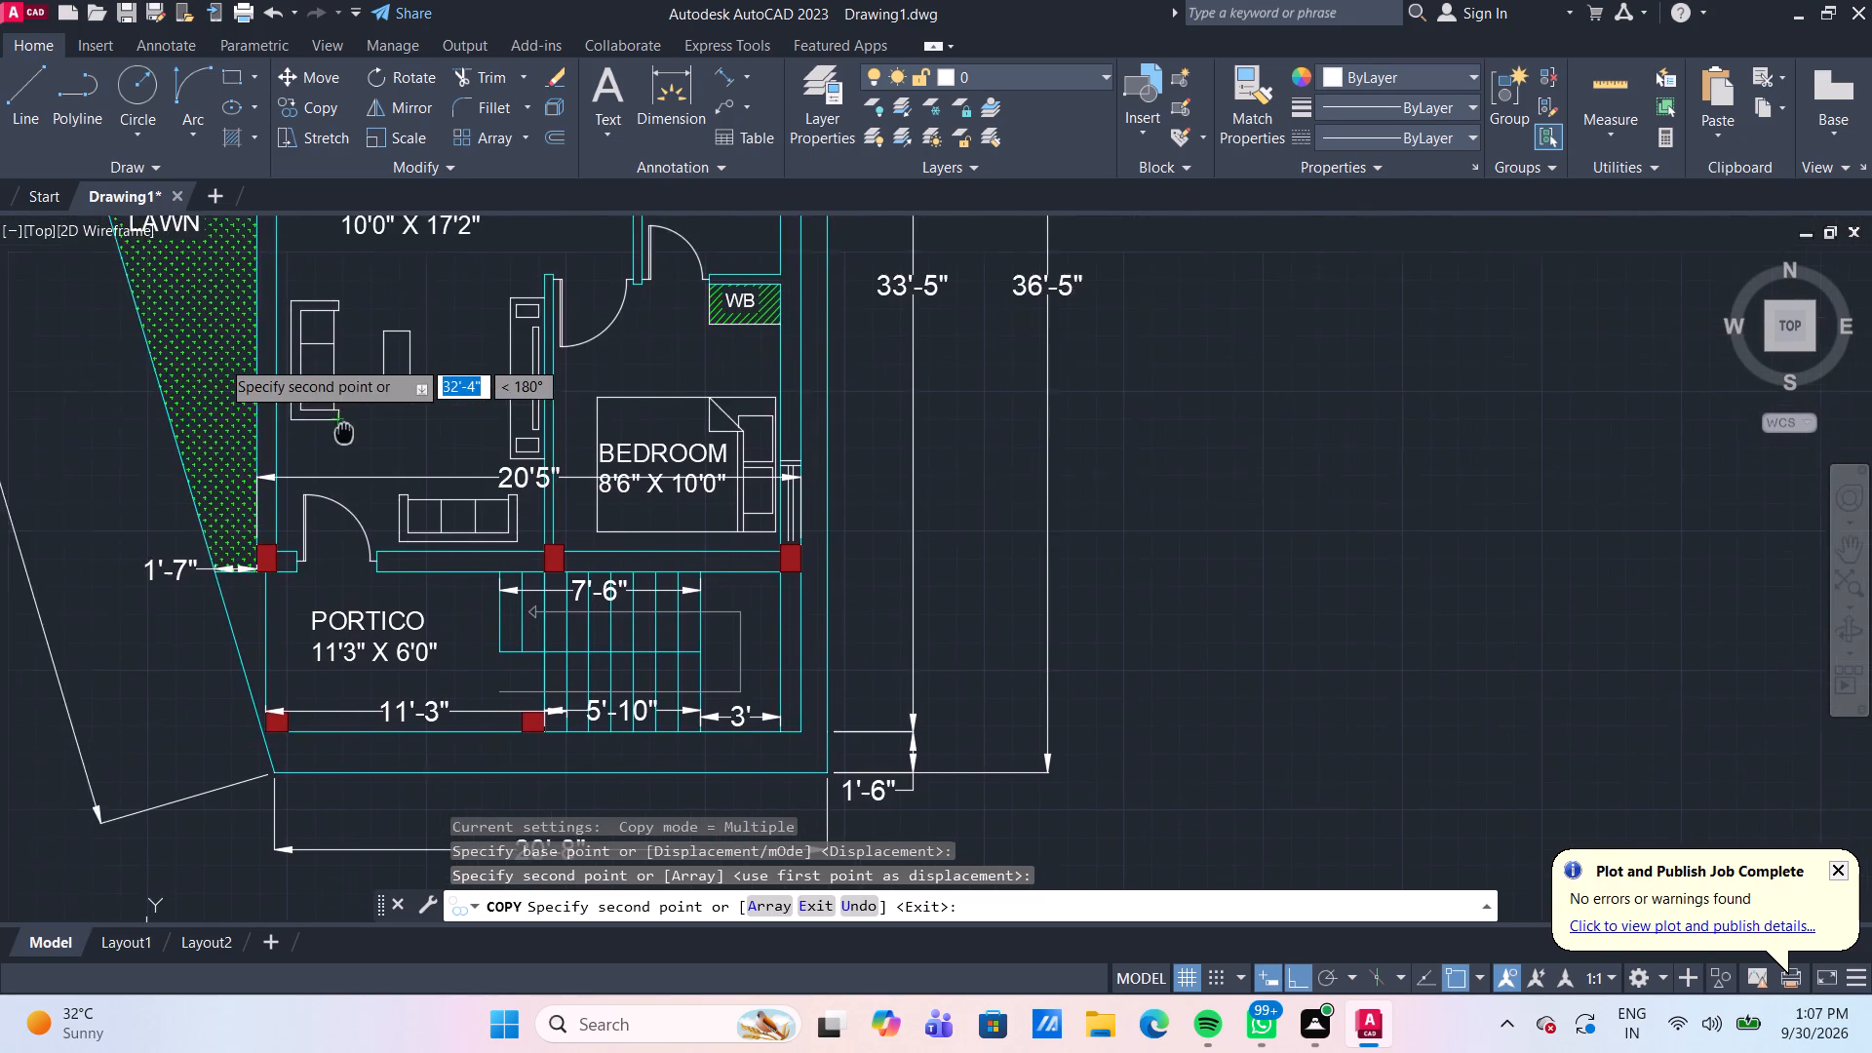
middle_click_drag(346, 432, 769, 547)
scroll(662, 378, "up", 1)
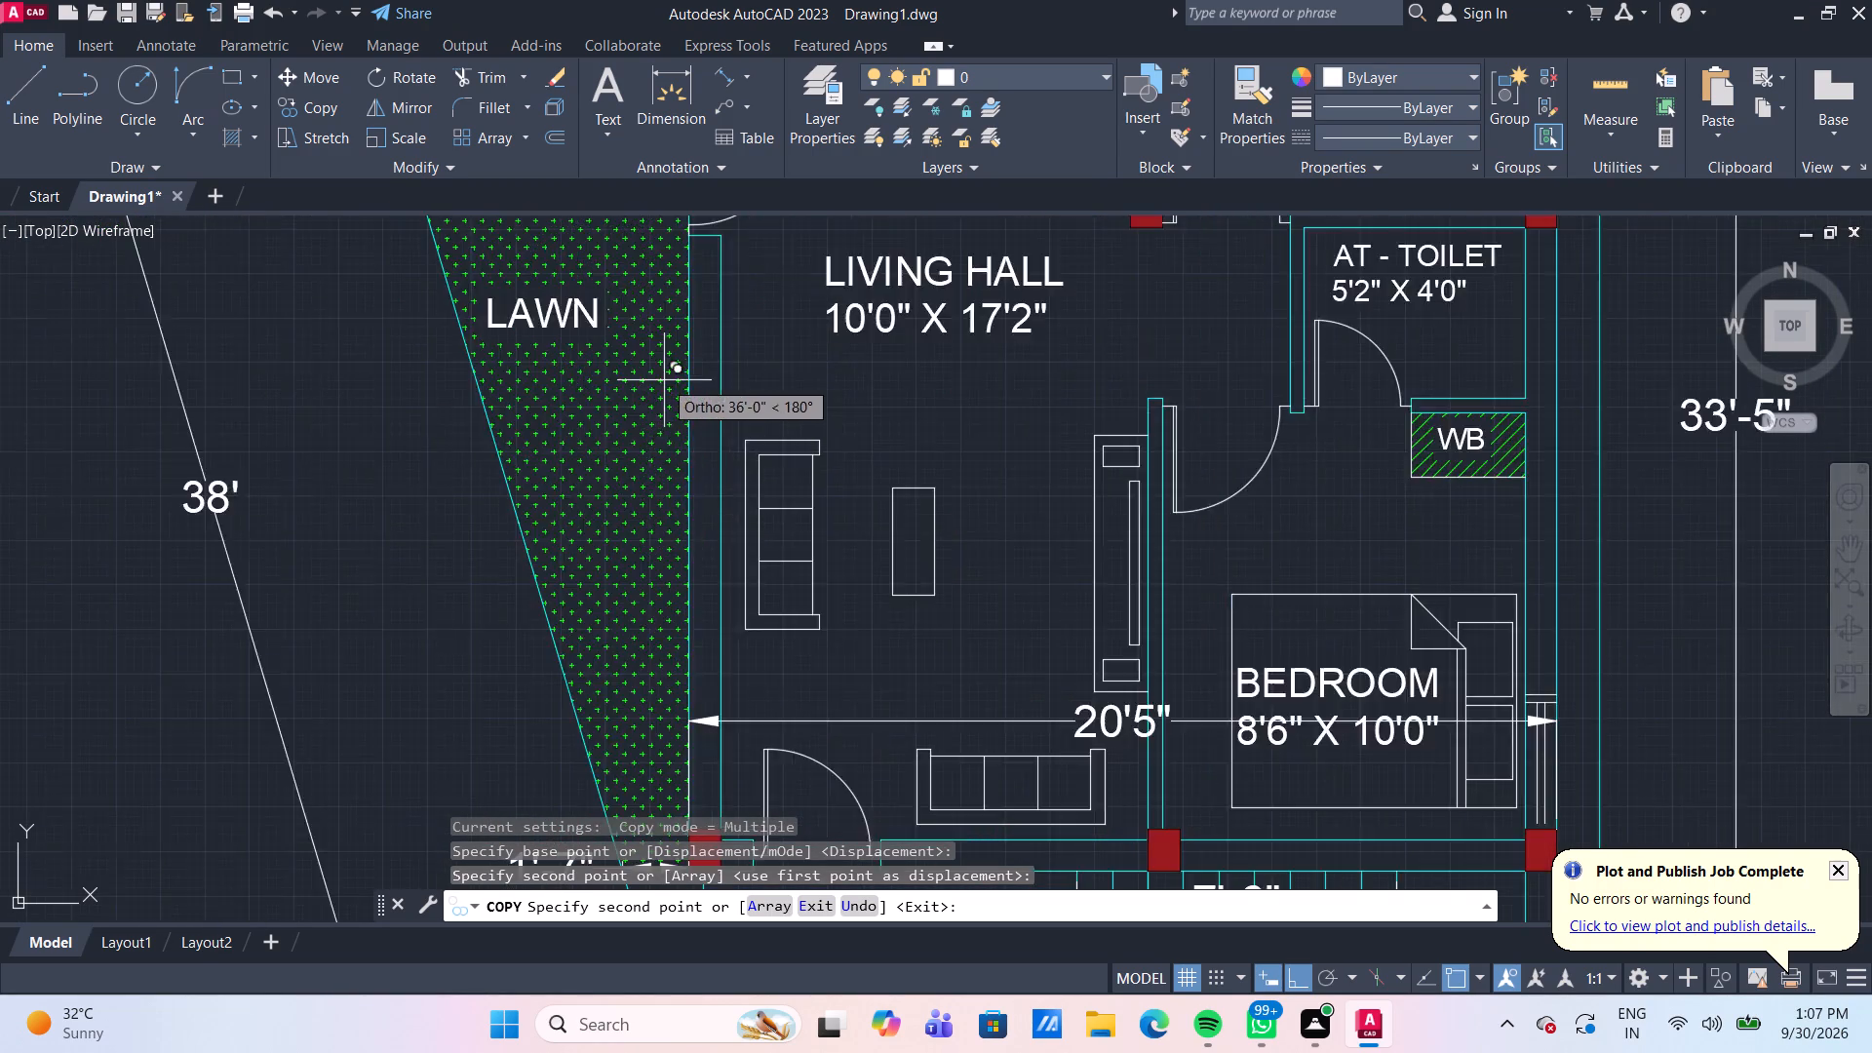
scroll(665, 381, "up", 1)
left_click(738, 486)
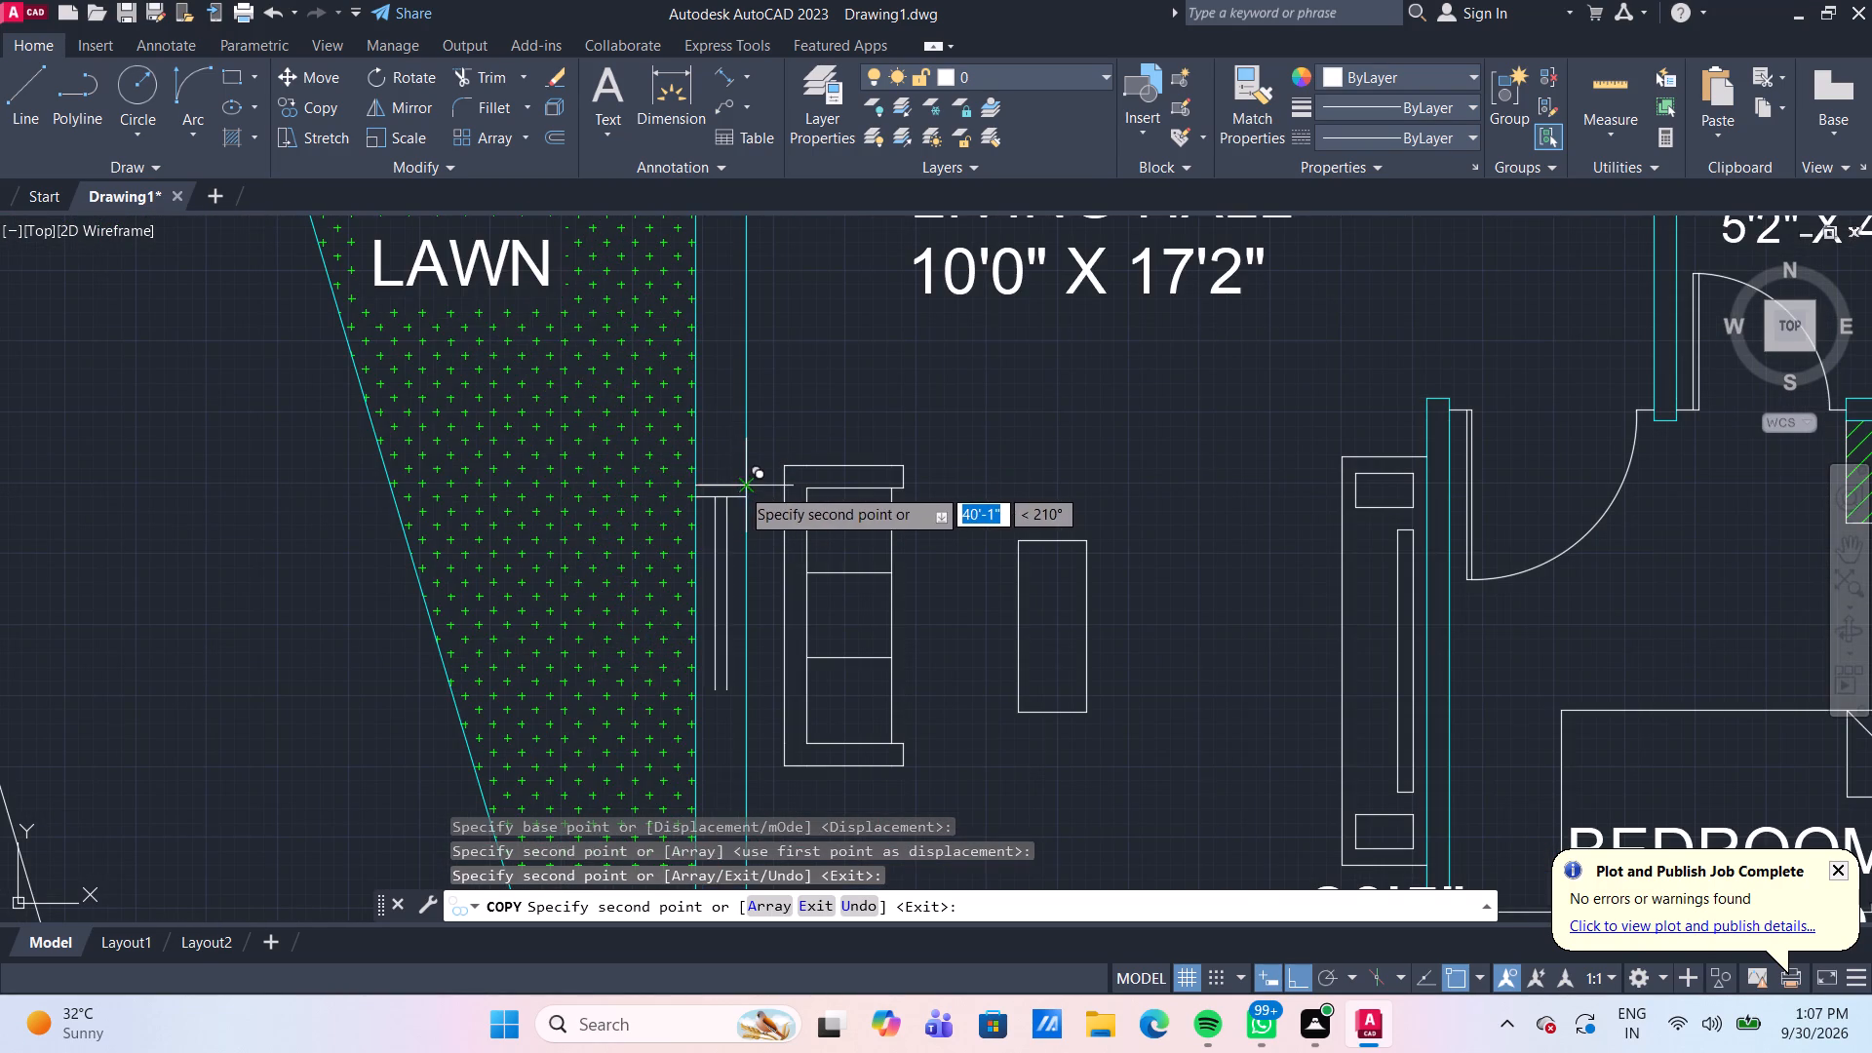
Place a further copy of the window in the Kitchen's outer wall beside the stove and sink, and end the copying.
scroll(742, 487, "down", 2)
scroll(770, 355, "down", 1)
middle_click_drag(776, 357, 700, 544)
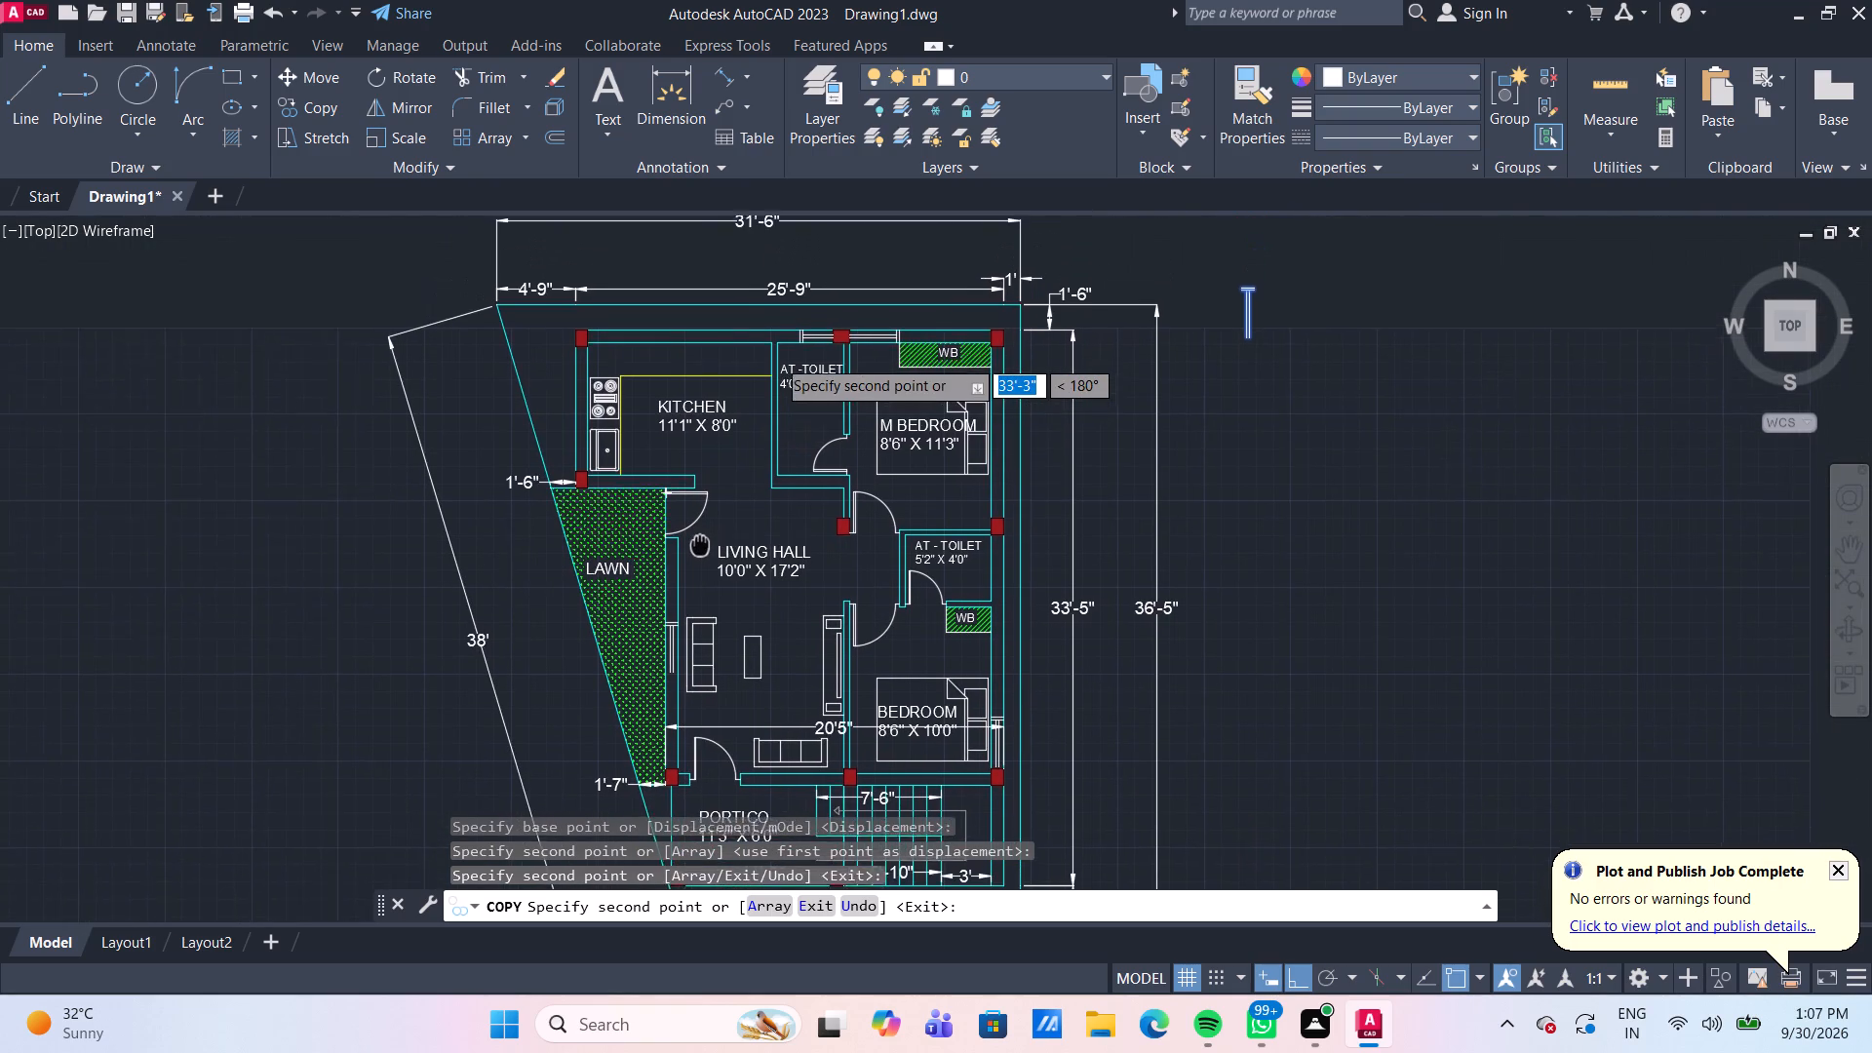
middle_click_drag(700, 544, 695, 572)
scroll(625, 385, "up", 2)
scroll(396, 550, "up", 1)
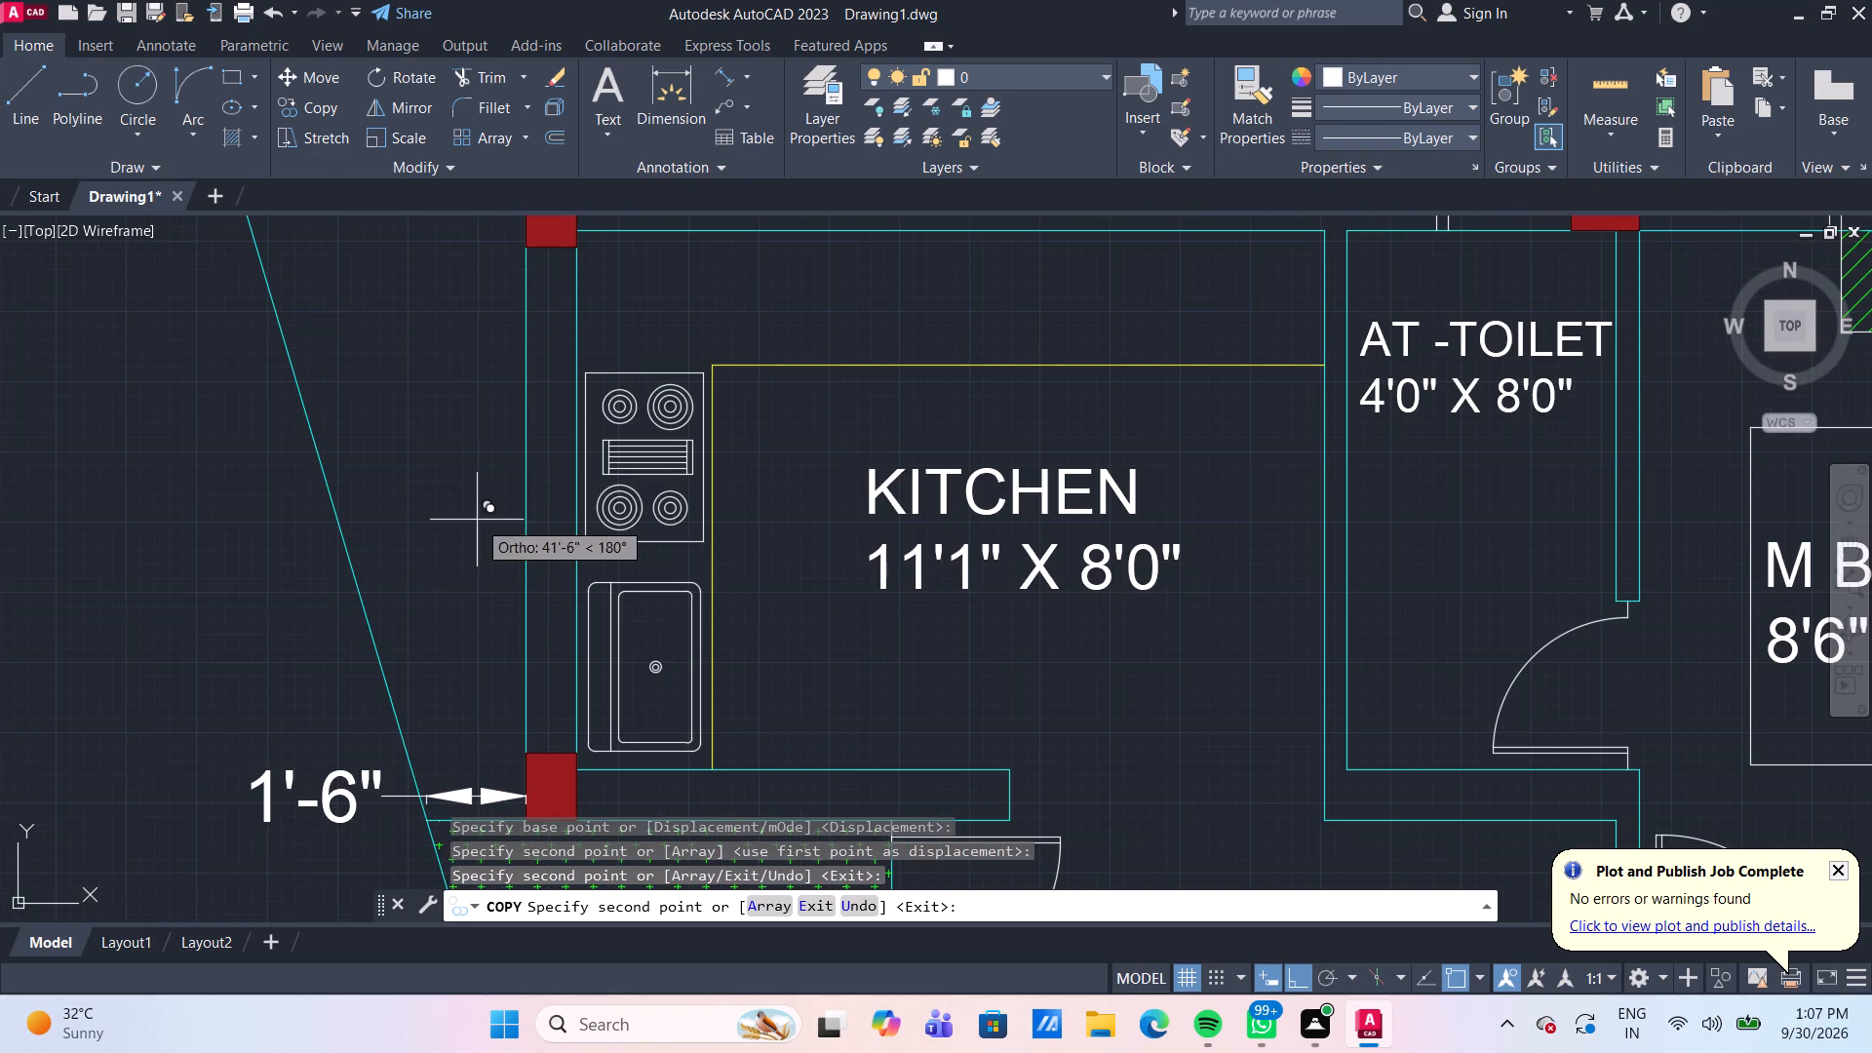
left_click(577, 502)
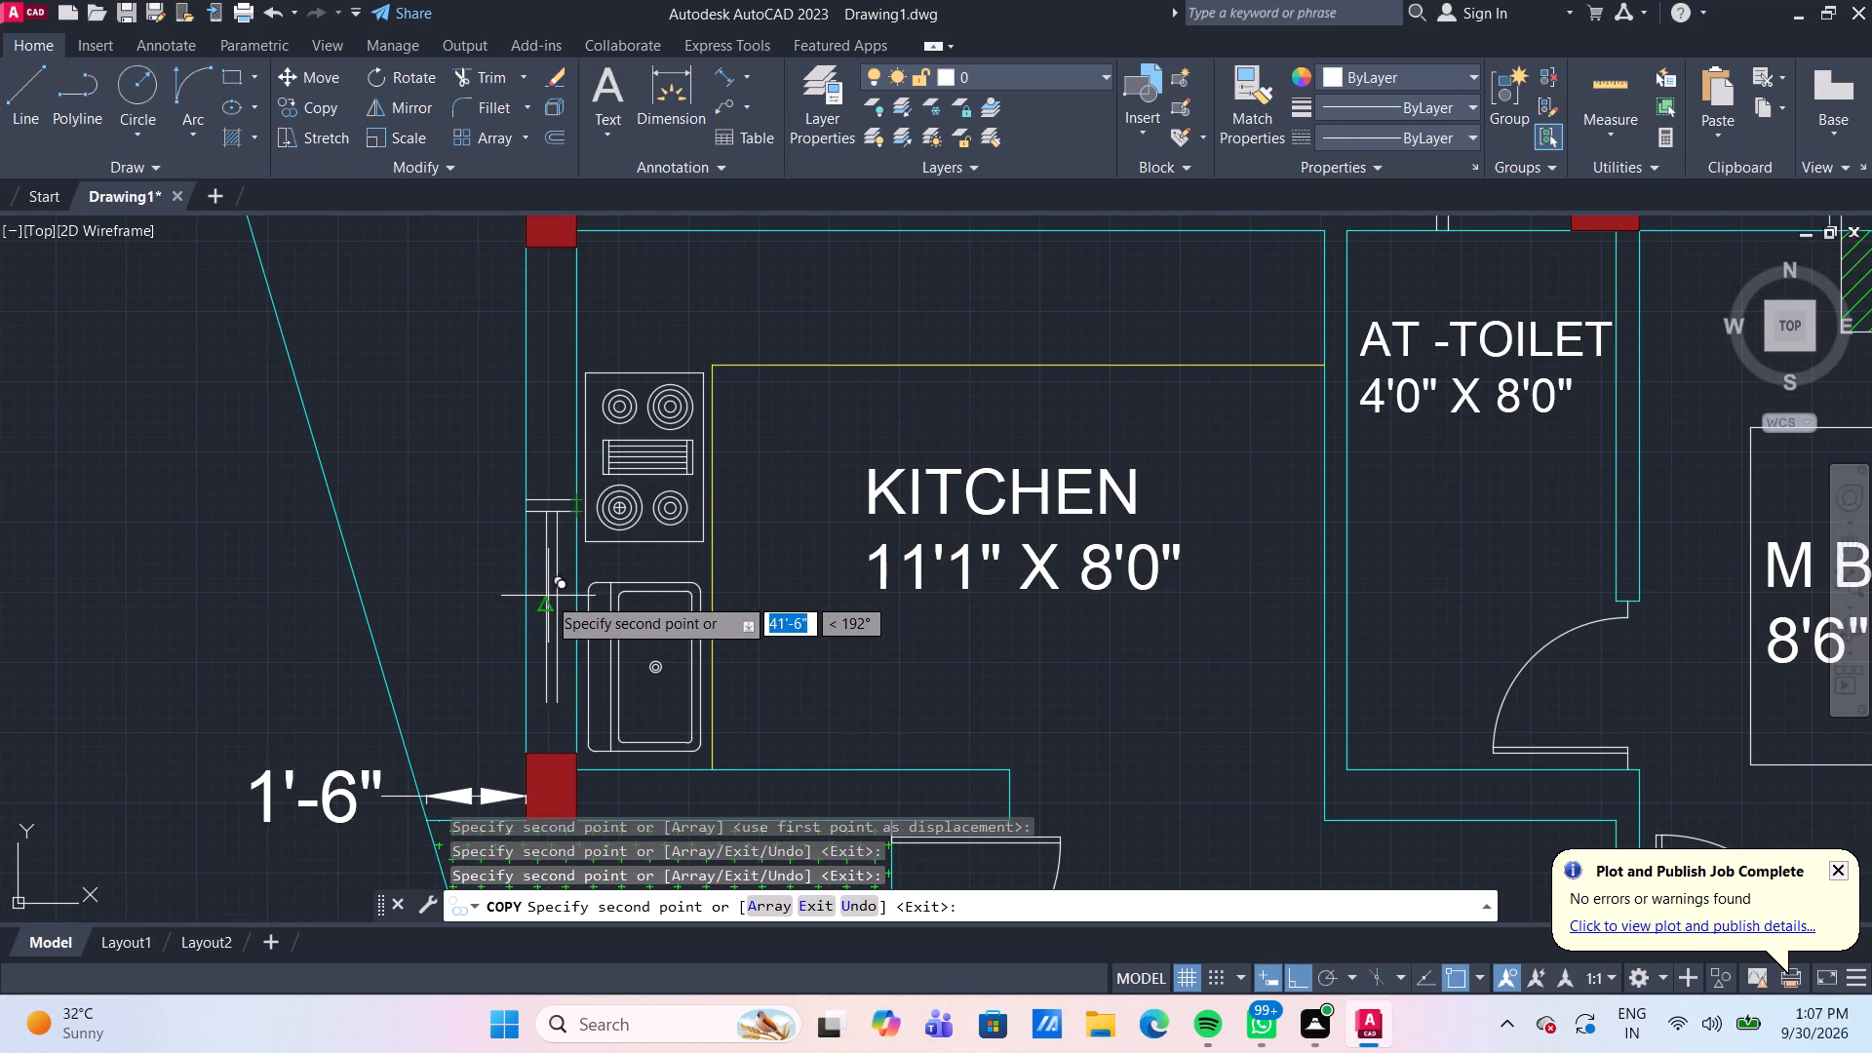
key("Escape")
Move the Kitchen window about 9" down the wall so its open end meets the column.
scroll(598, 584, "up", 1)
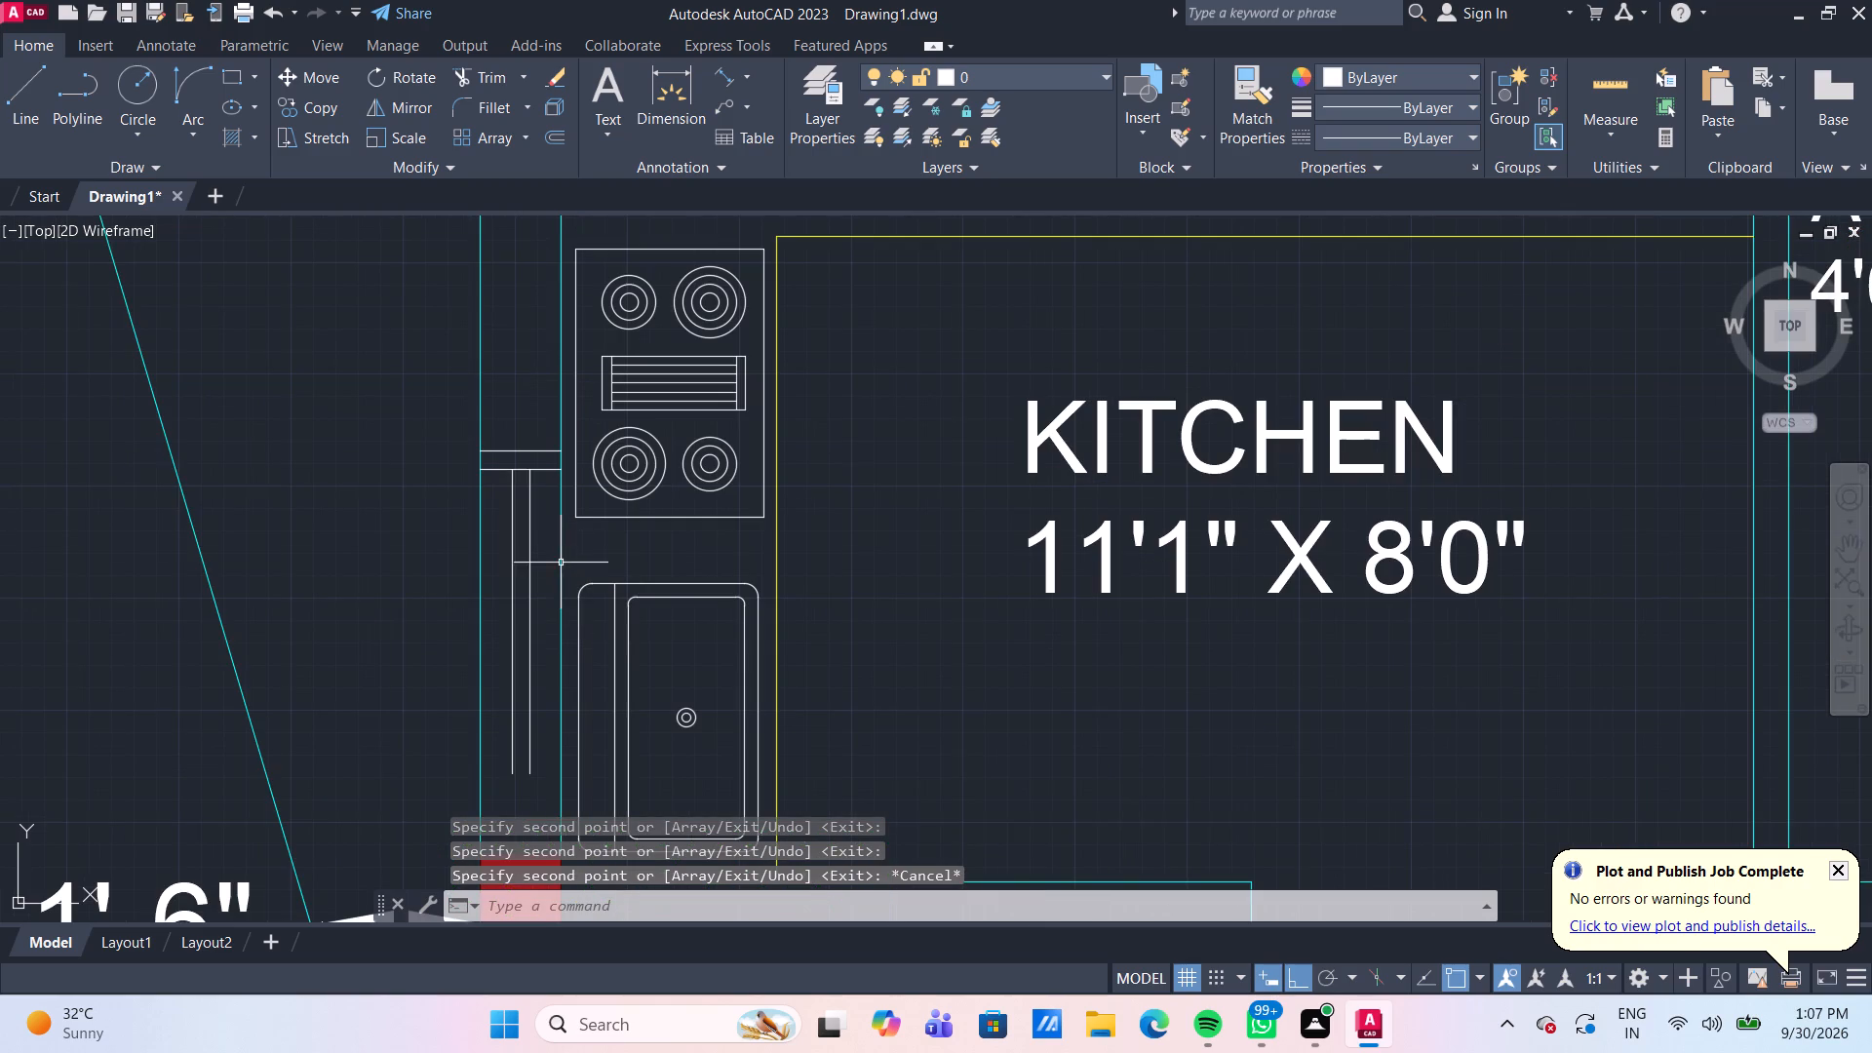
left_click(546, 508)
left_click(500, 410)
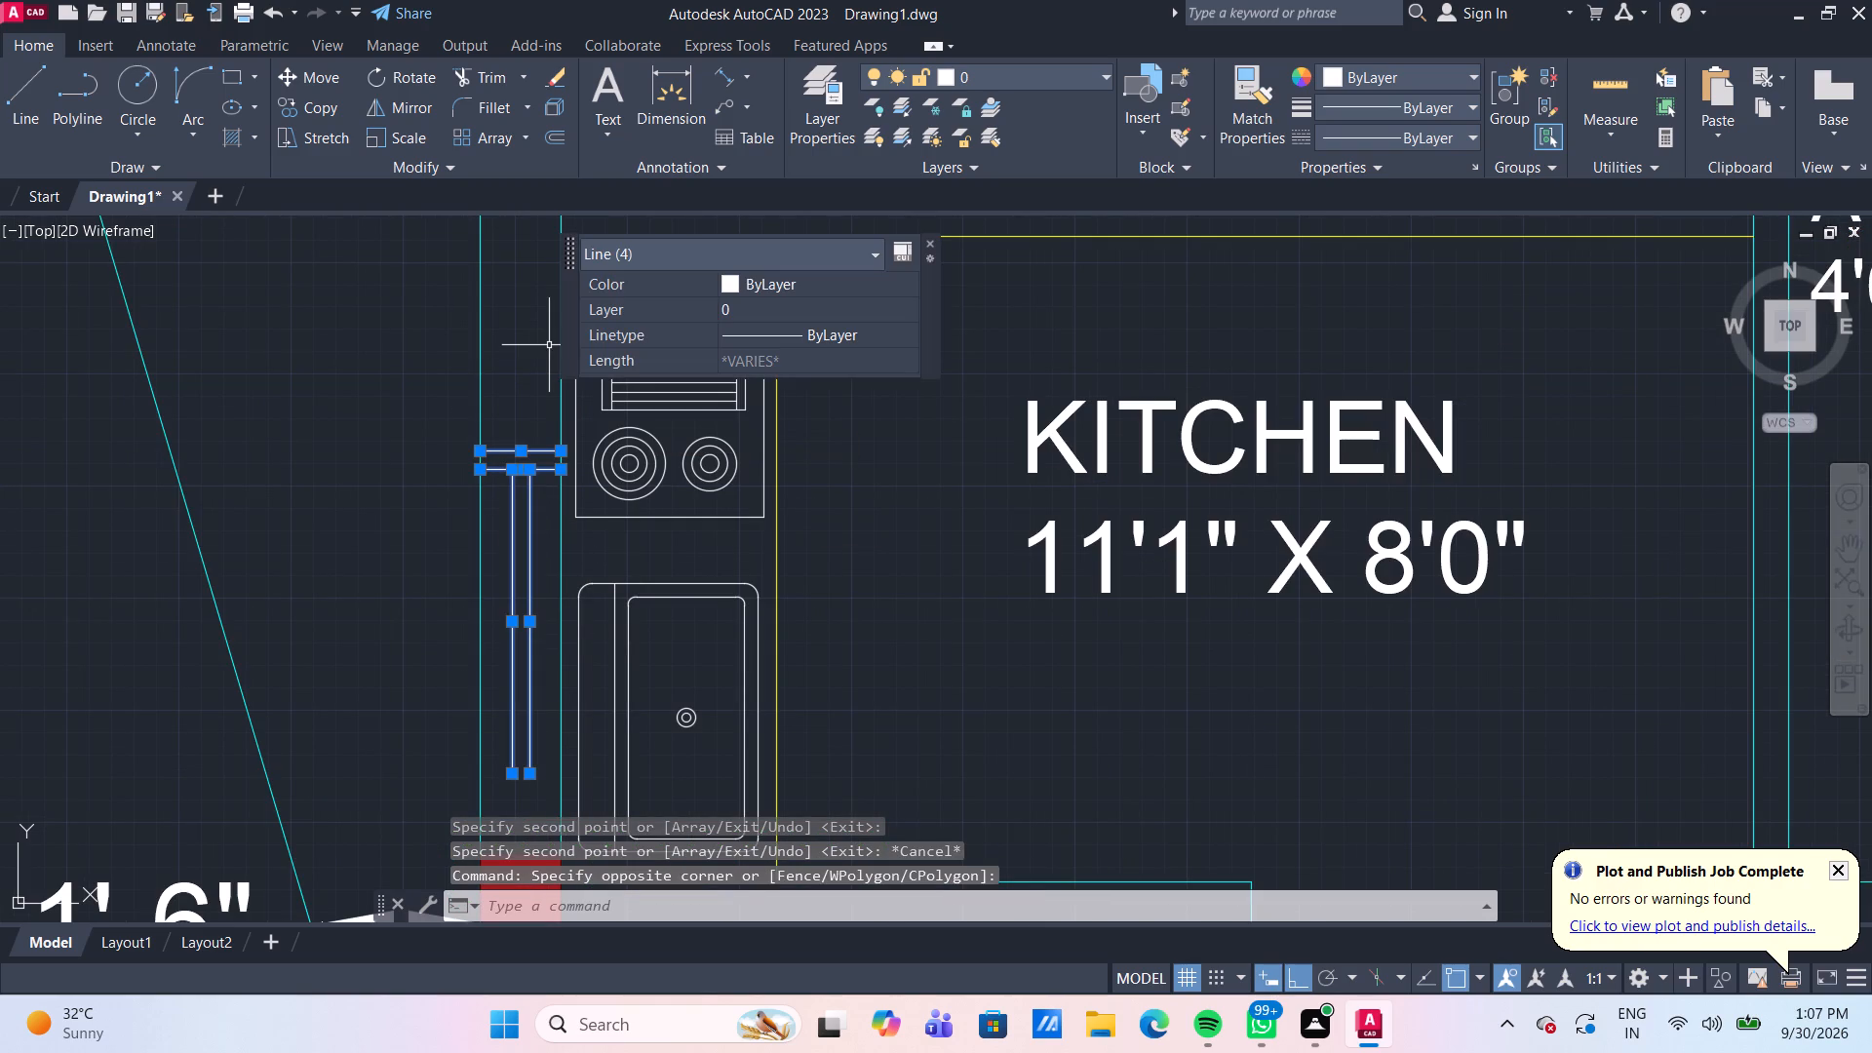
key("m")
key("Return")
scroll(549, 448, "down", 1)
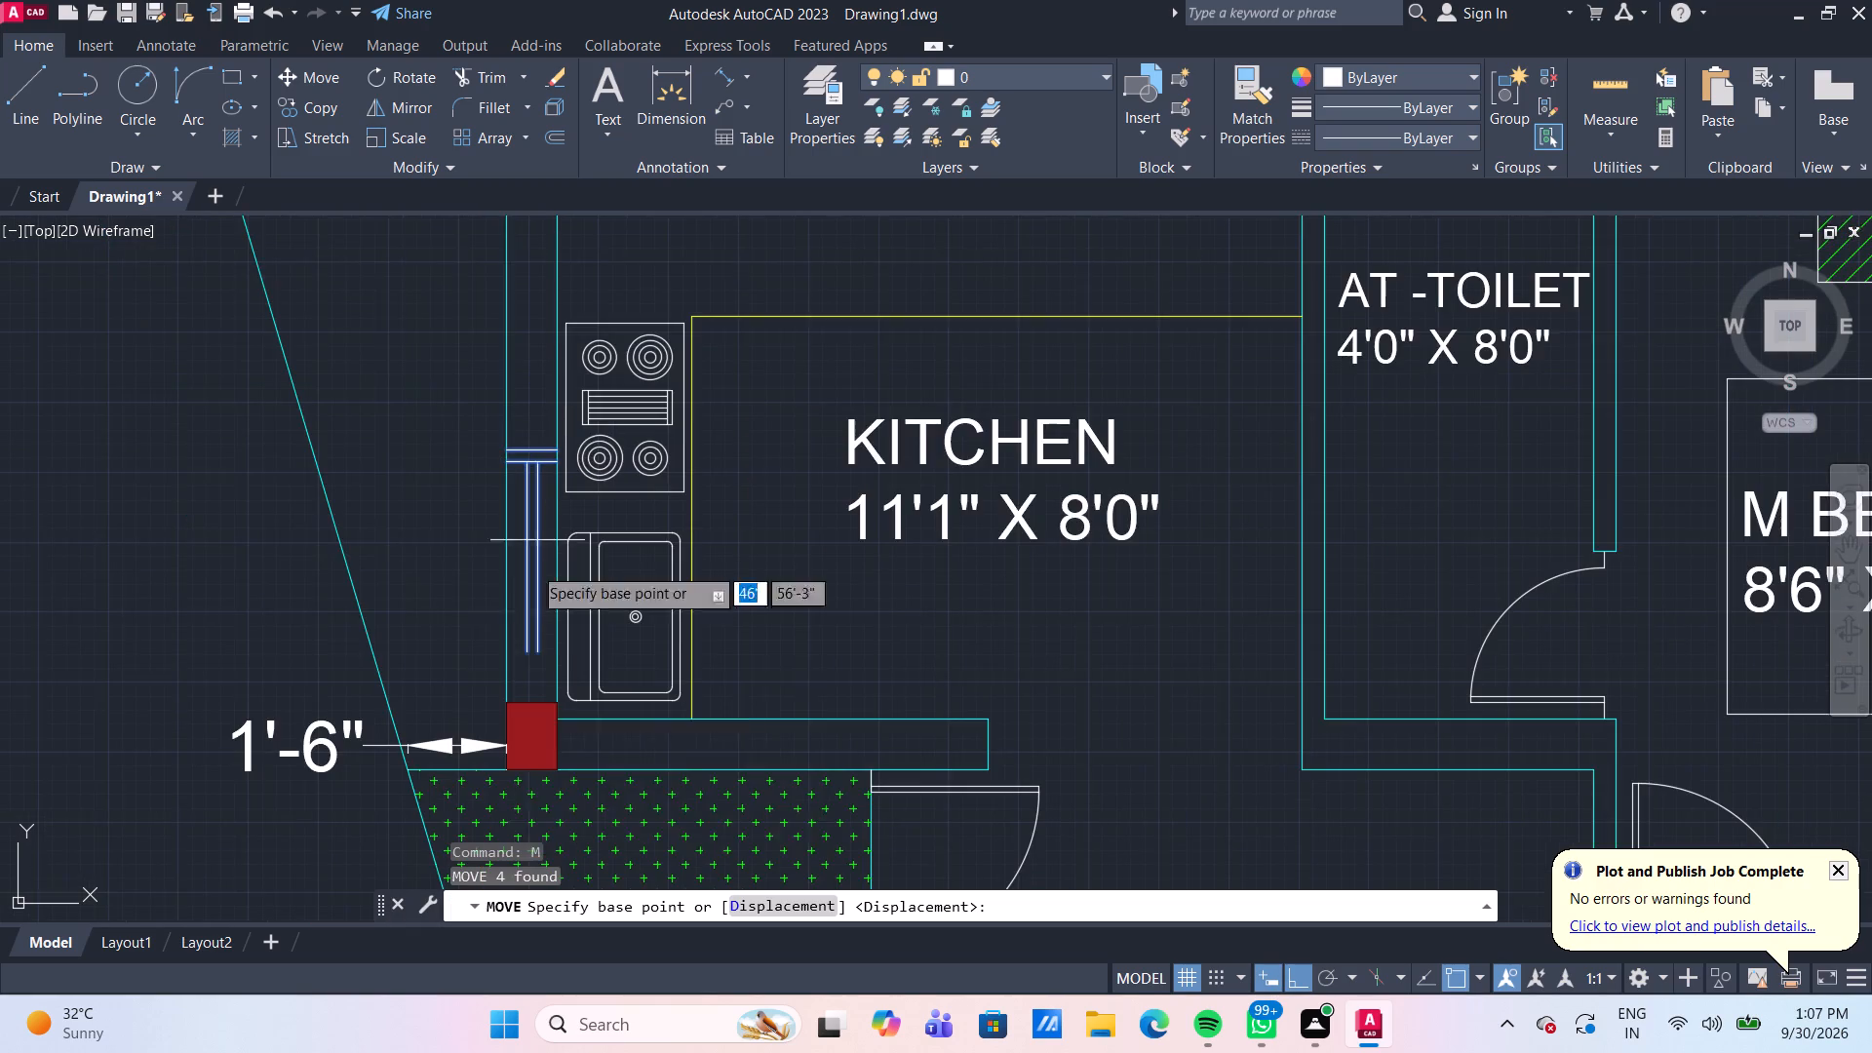
scroll(538, 722, "up", 2)
left_click(532, 562)
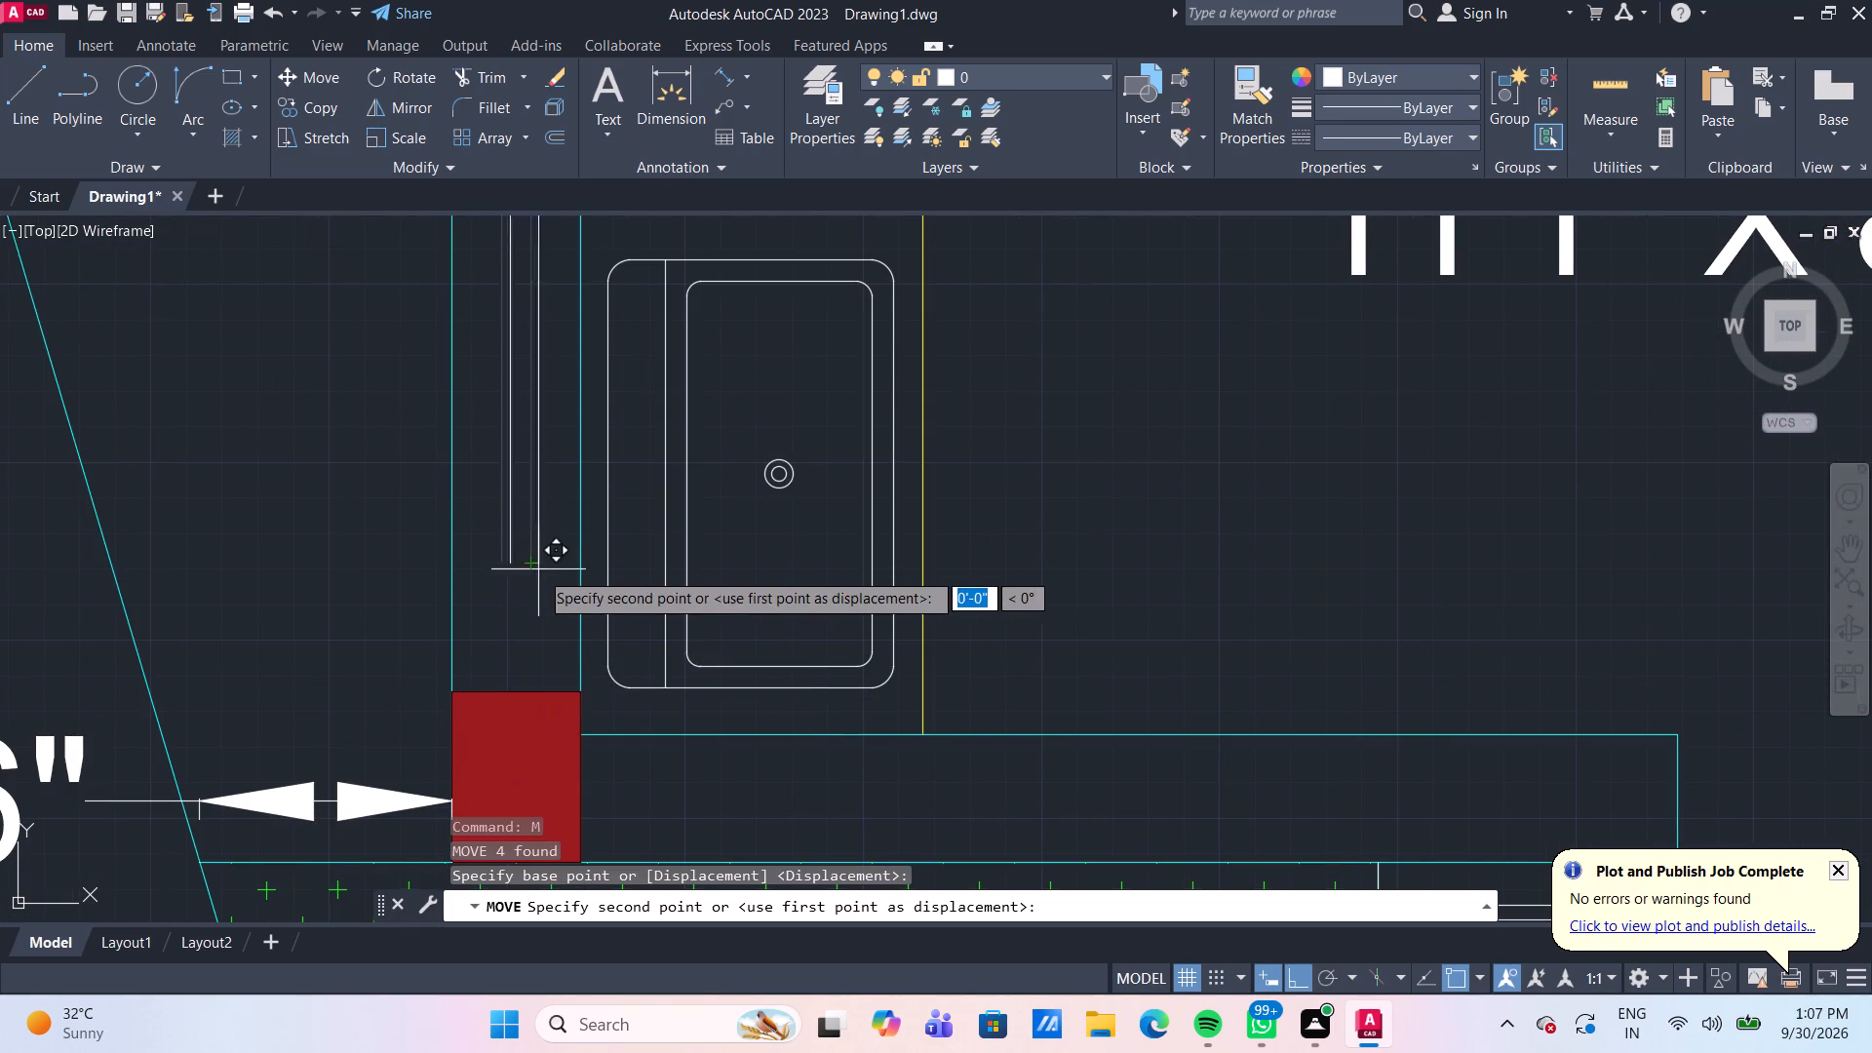
left_click(531, 689)
Copy the two short end lines of the Living Hall window 2'-10" down to the window's open end.
scroll(893, 620, "down", 3)
scroll(1055, 639, "down", 2)
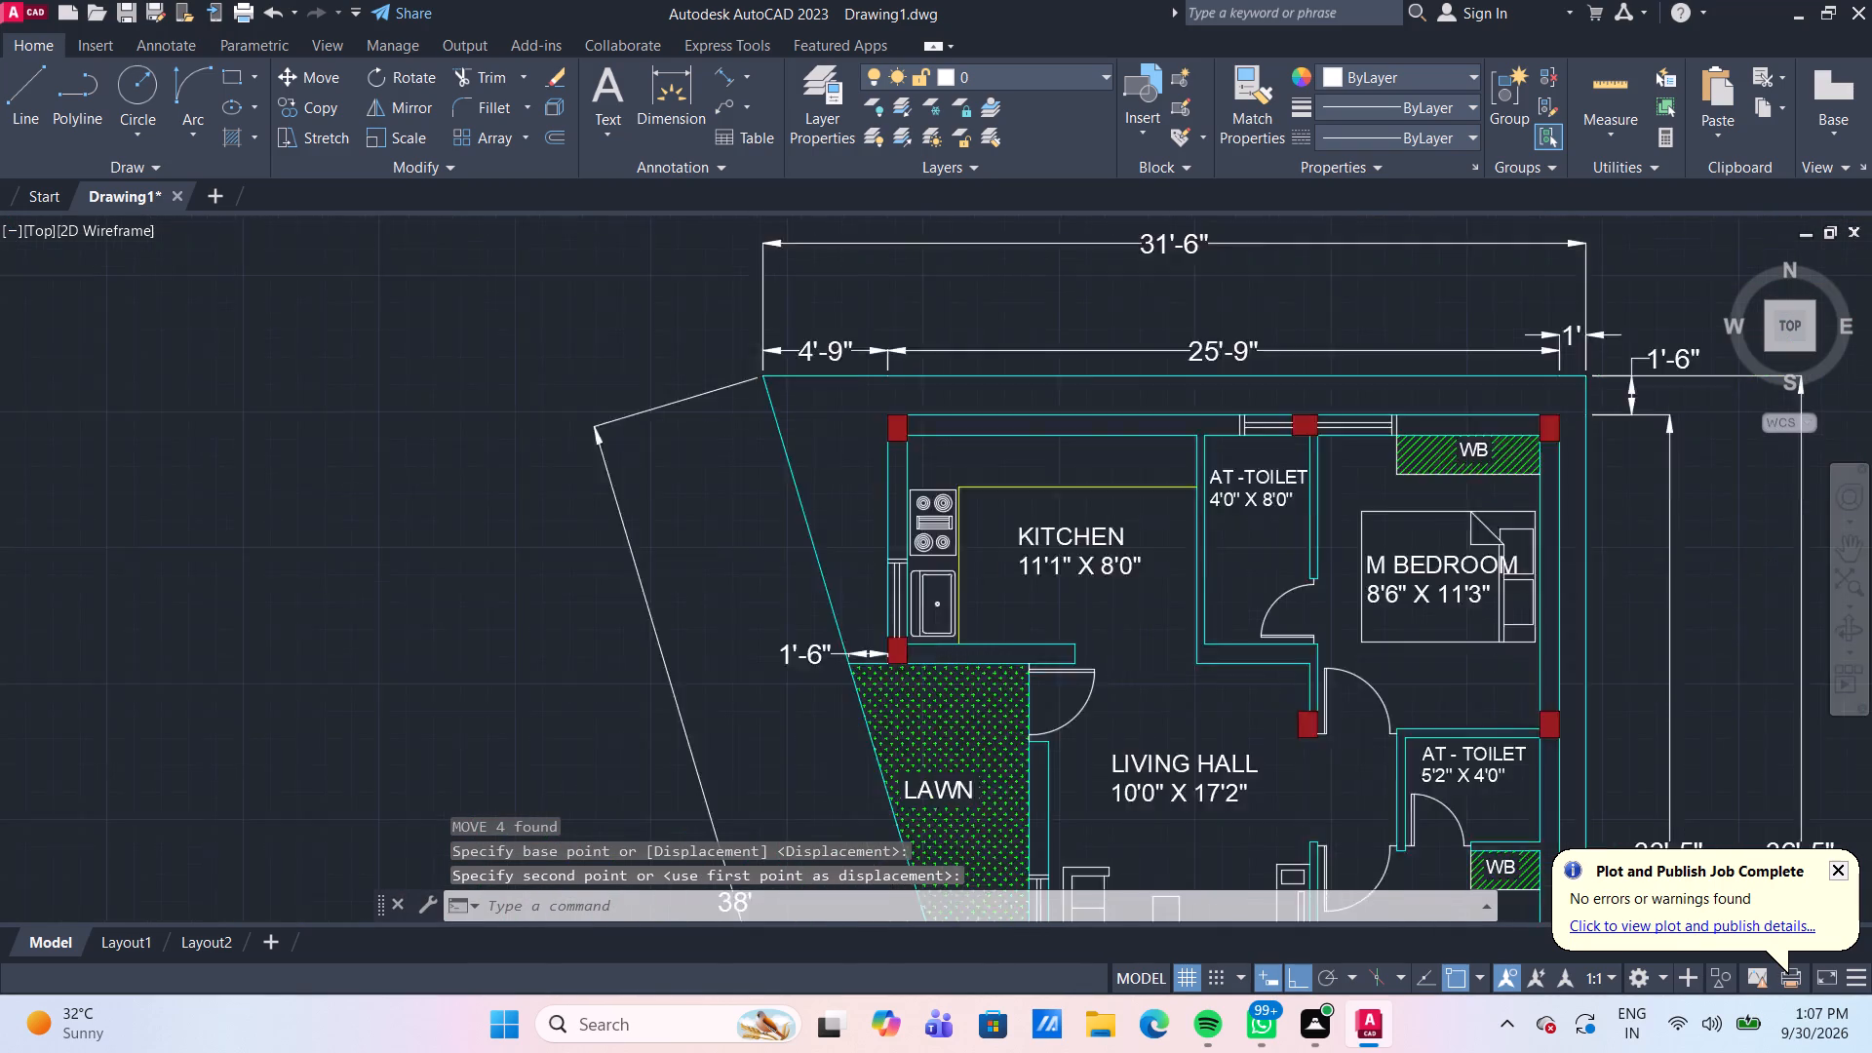
middle_click_drag(1148, 683, 846, 392)
scroll(778, 584, "up", 3)
middle_click(646, 343)
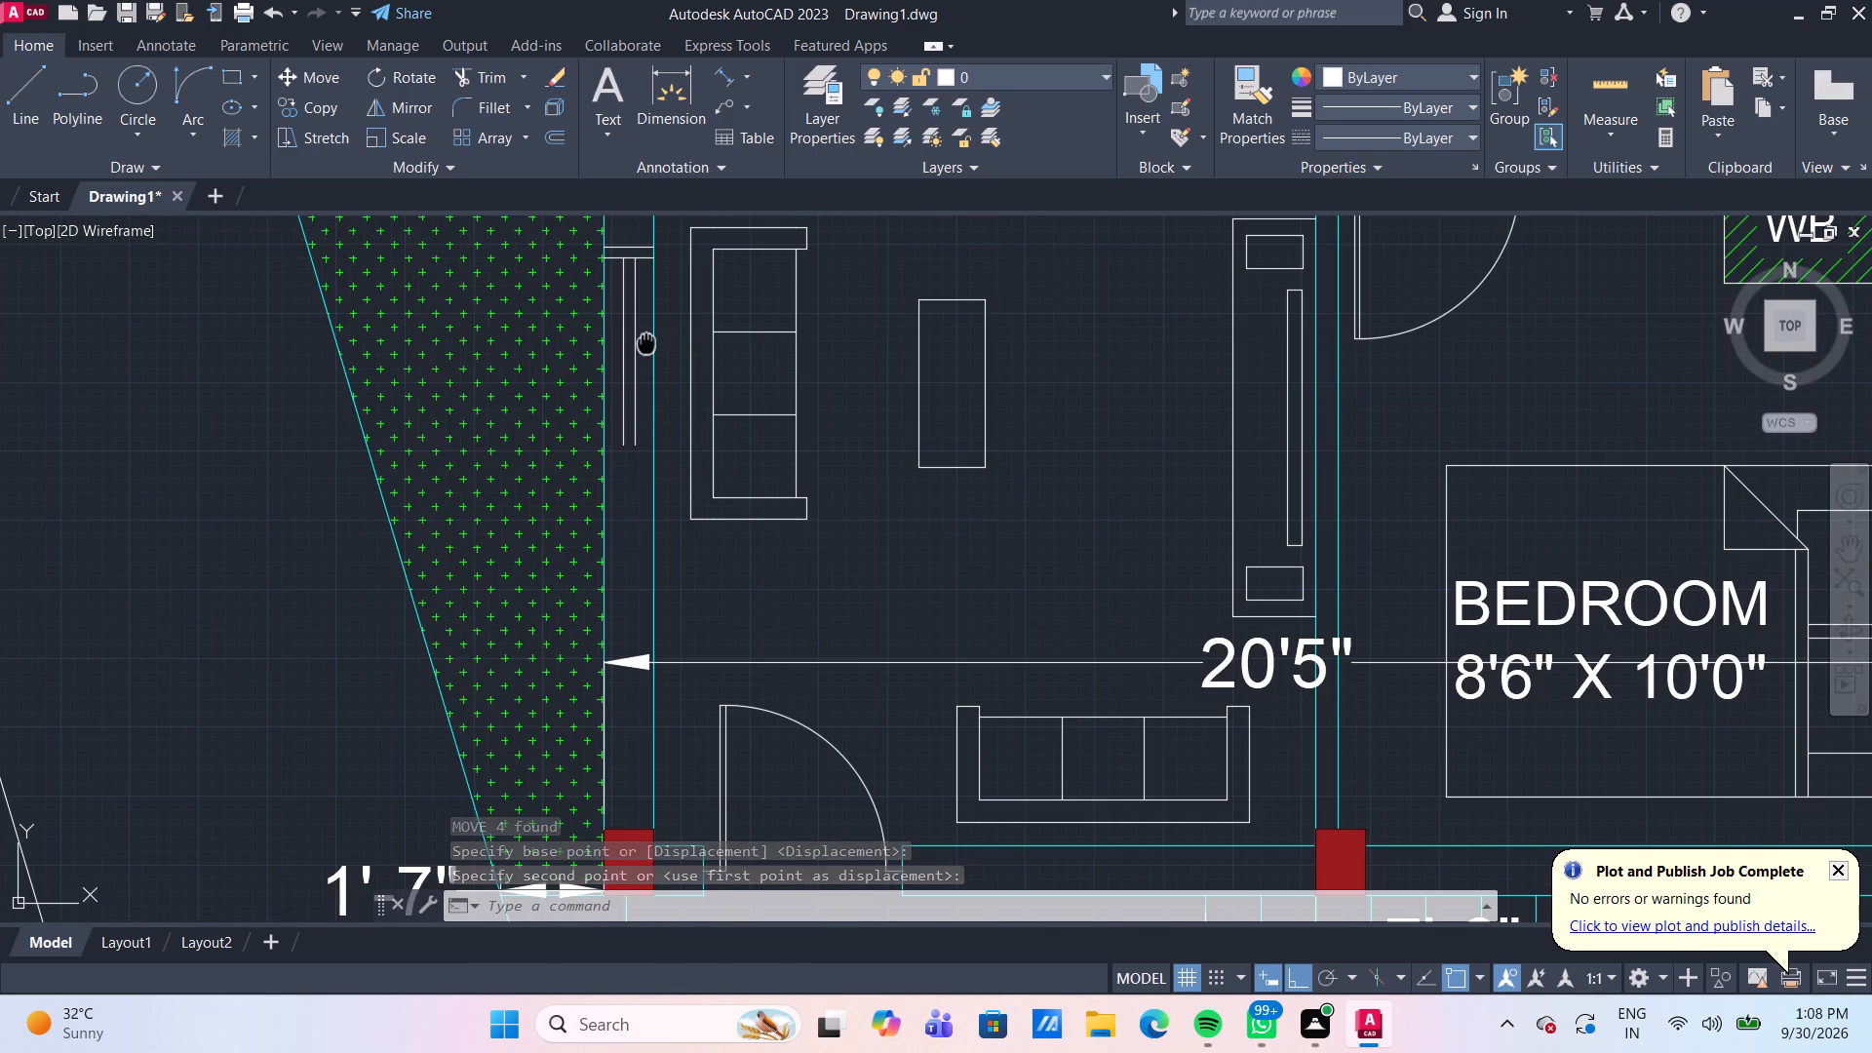
scroll(646, 343, "up", 1)
middle_click_drag(641, 274, 604, 426)
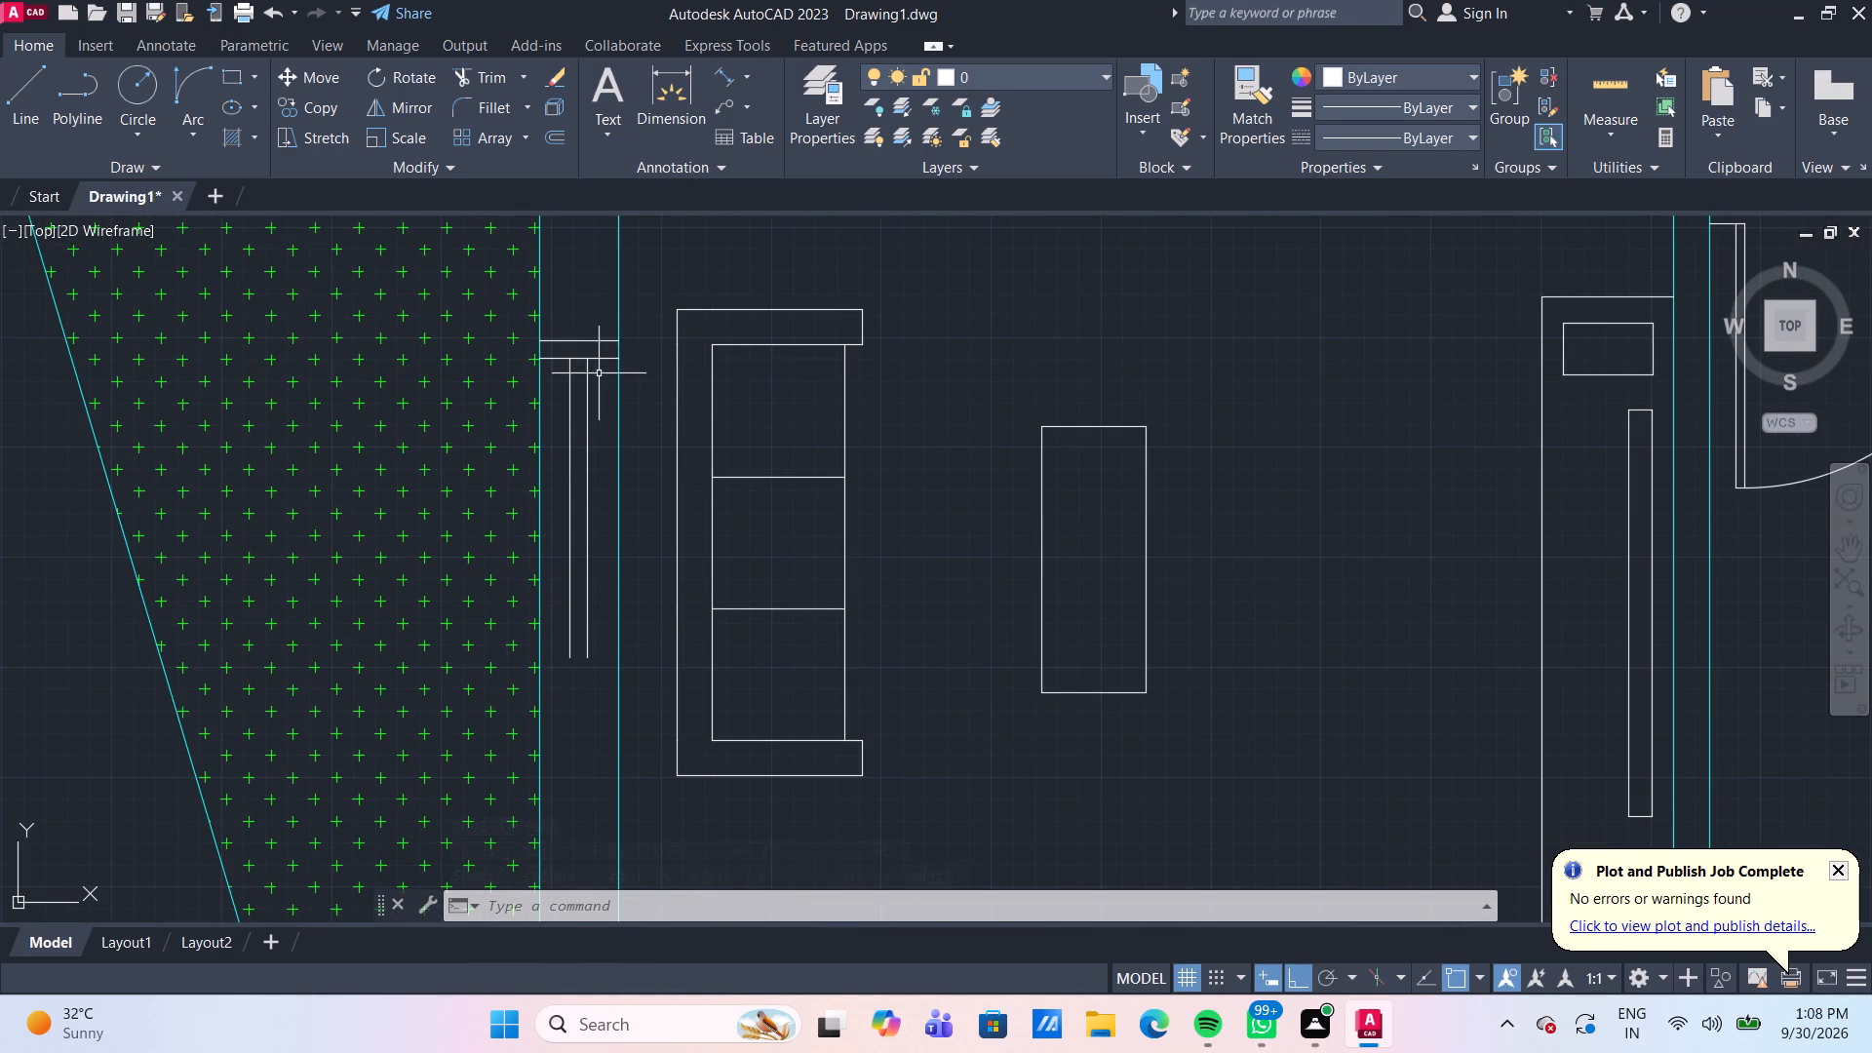
left_click(608, 359)
left_click(602, 341)
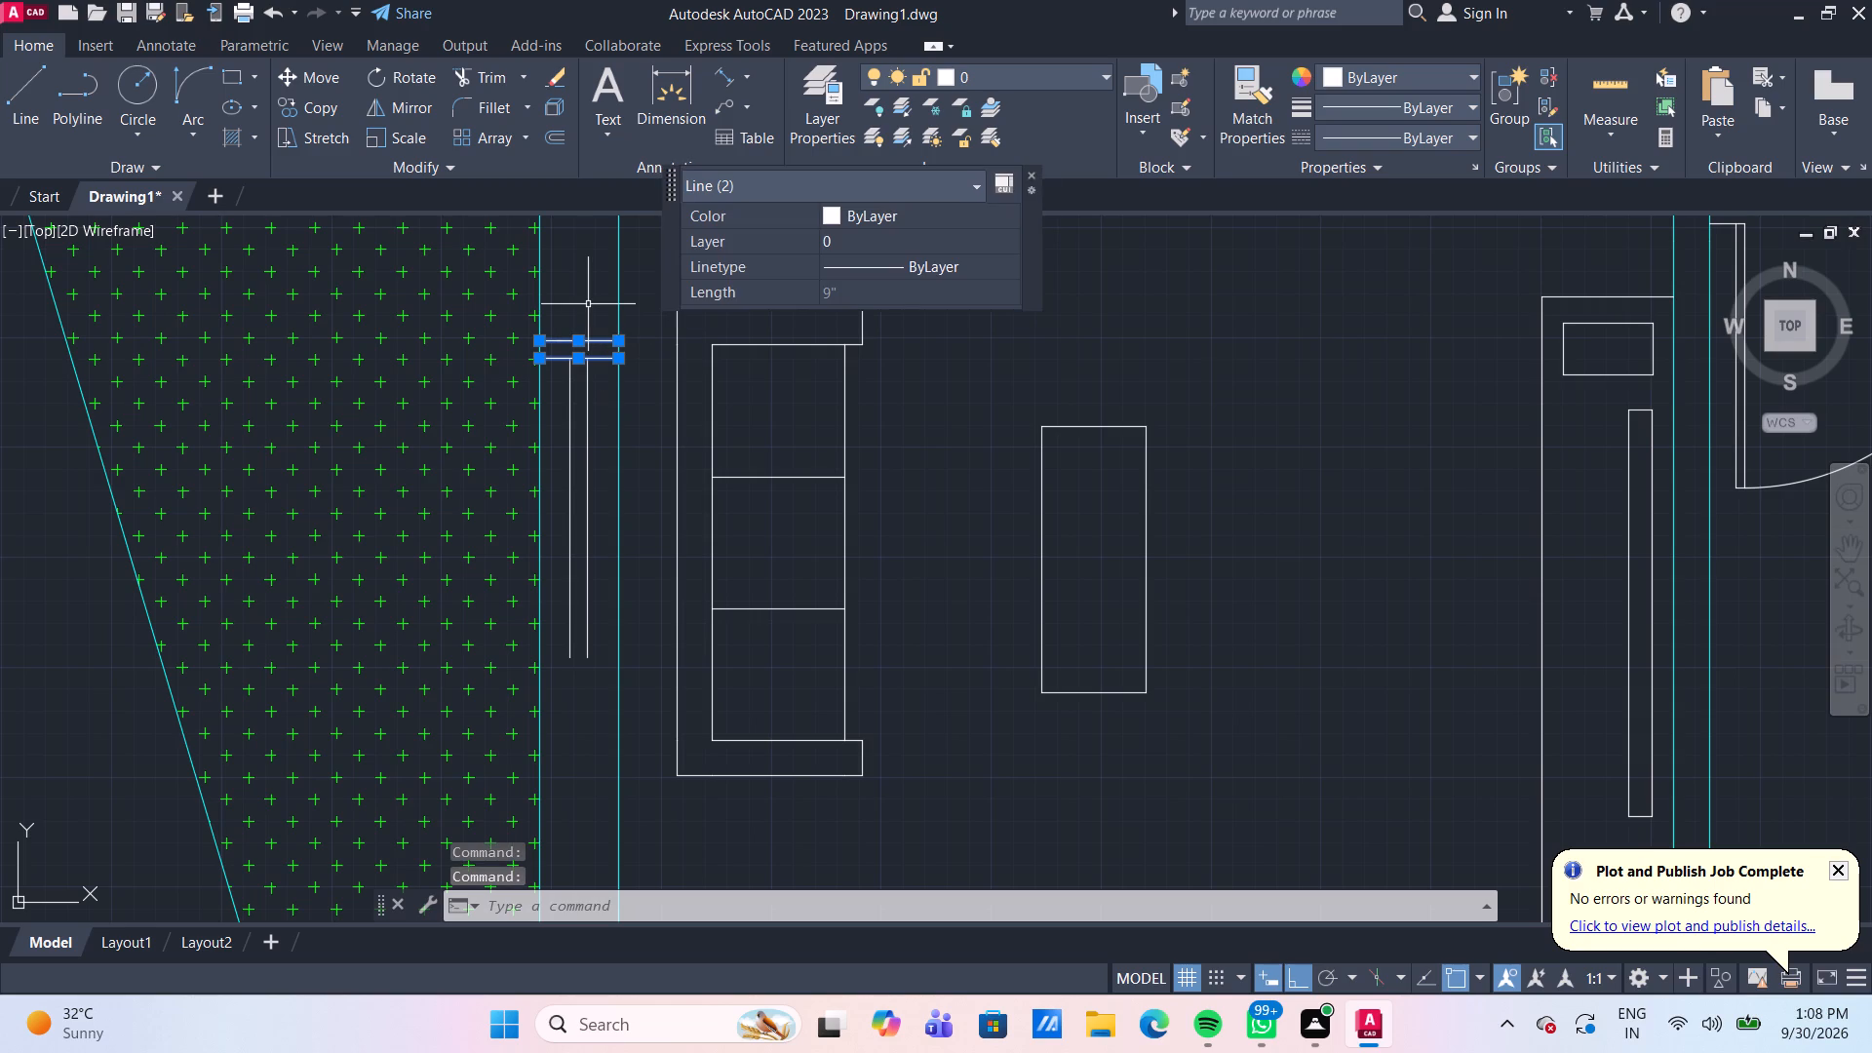
type("CO")
key("Return")
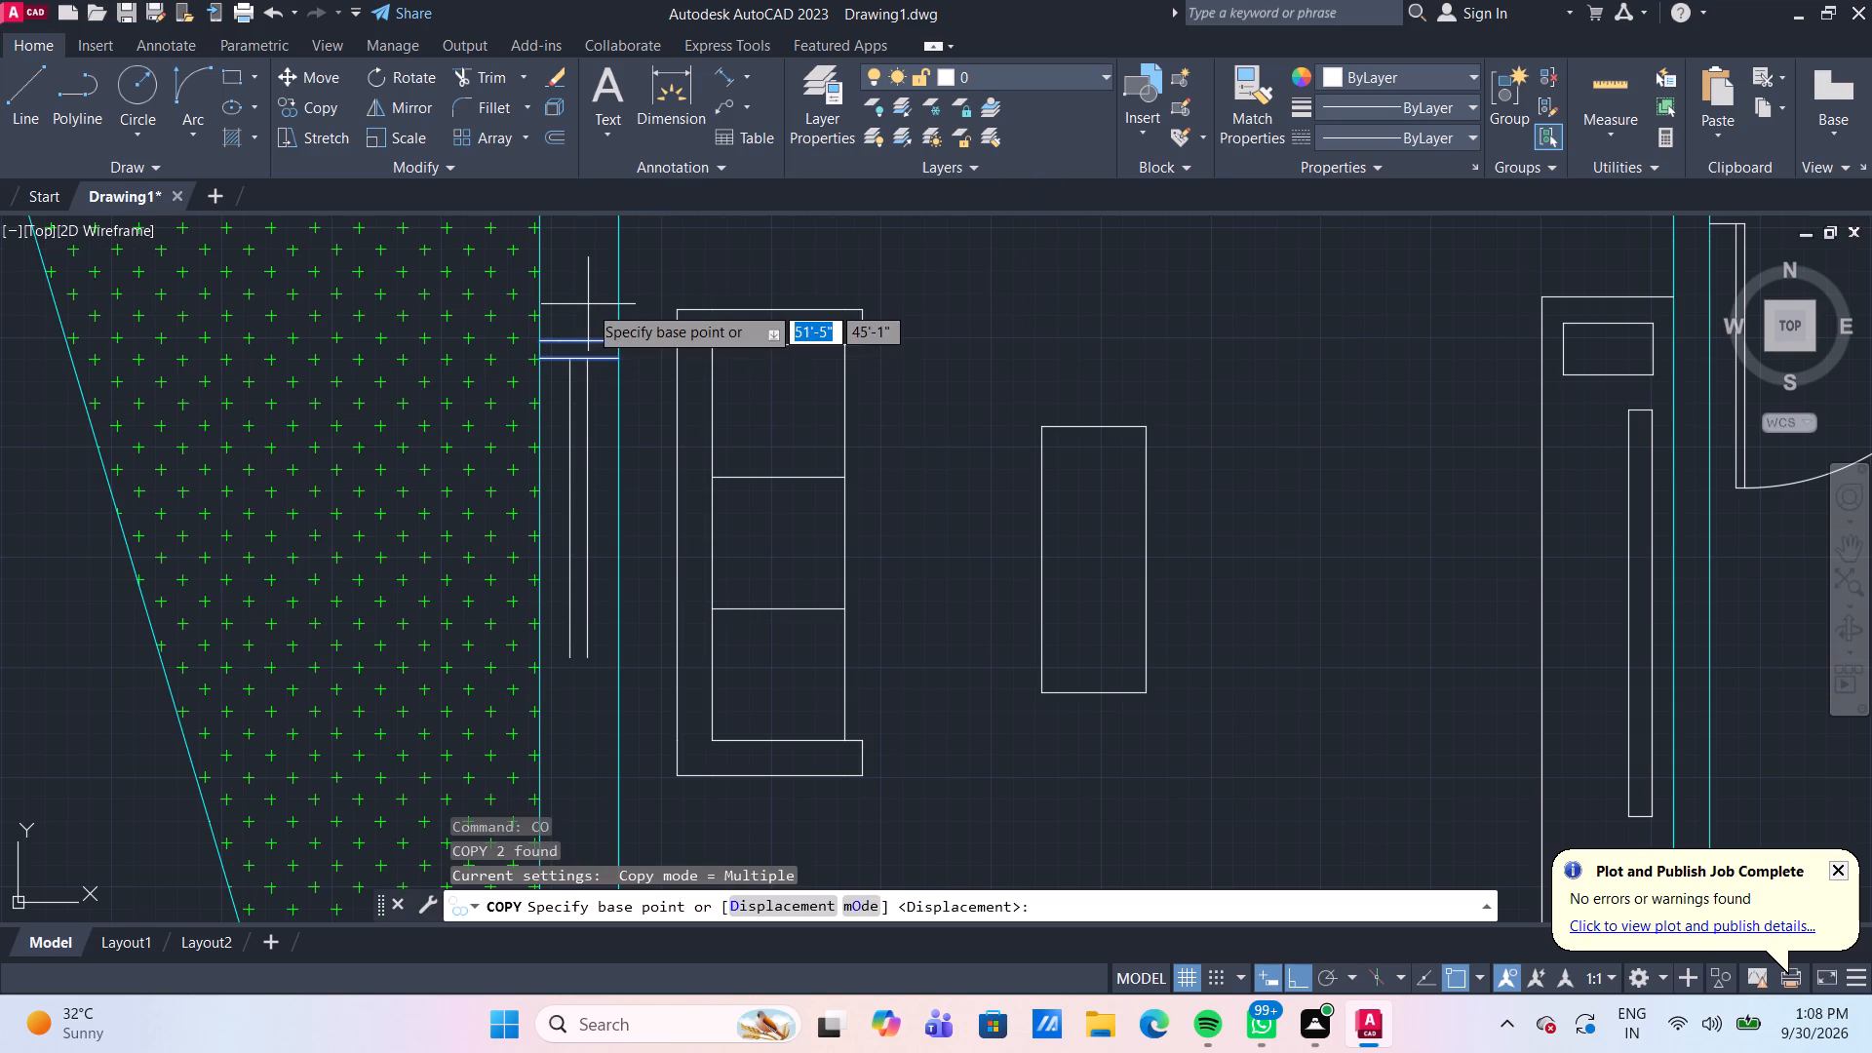
left_click(584, 359)
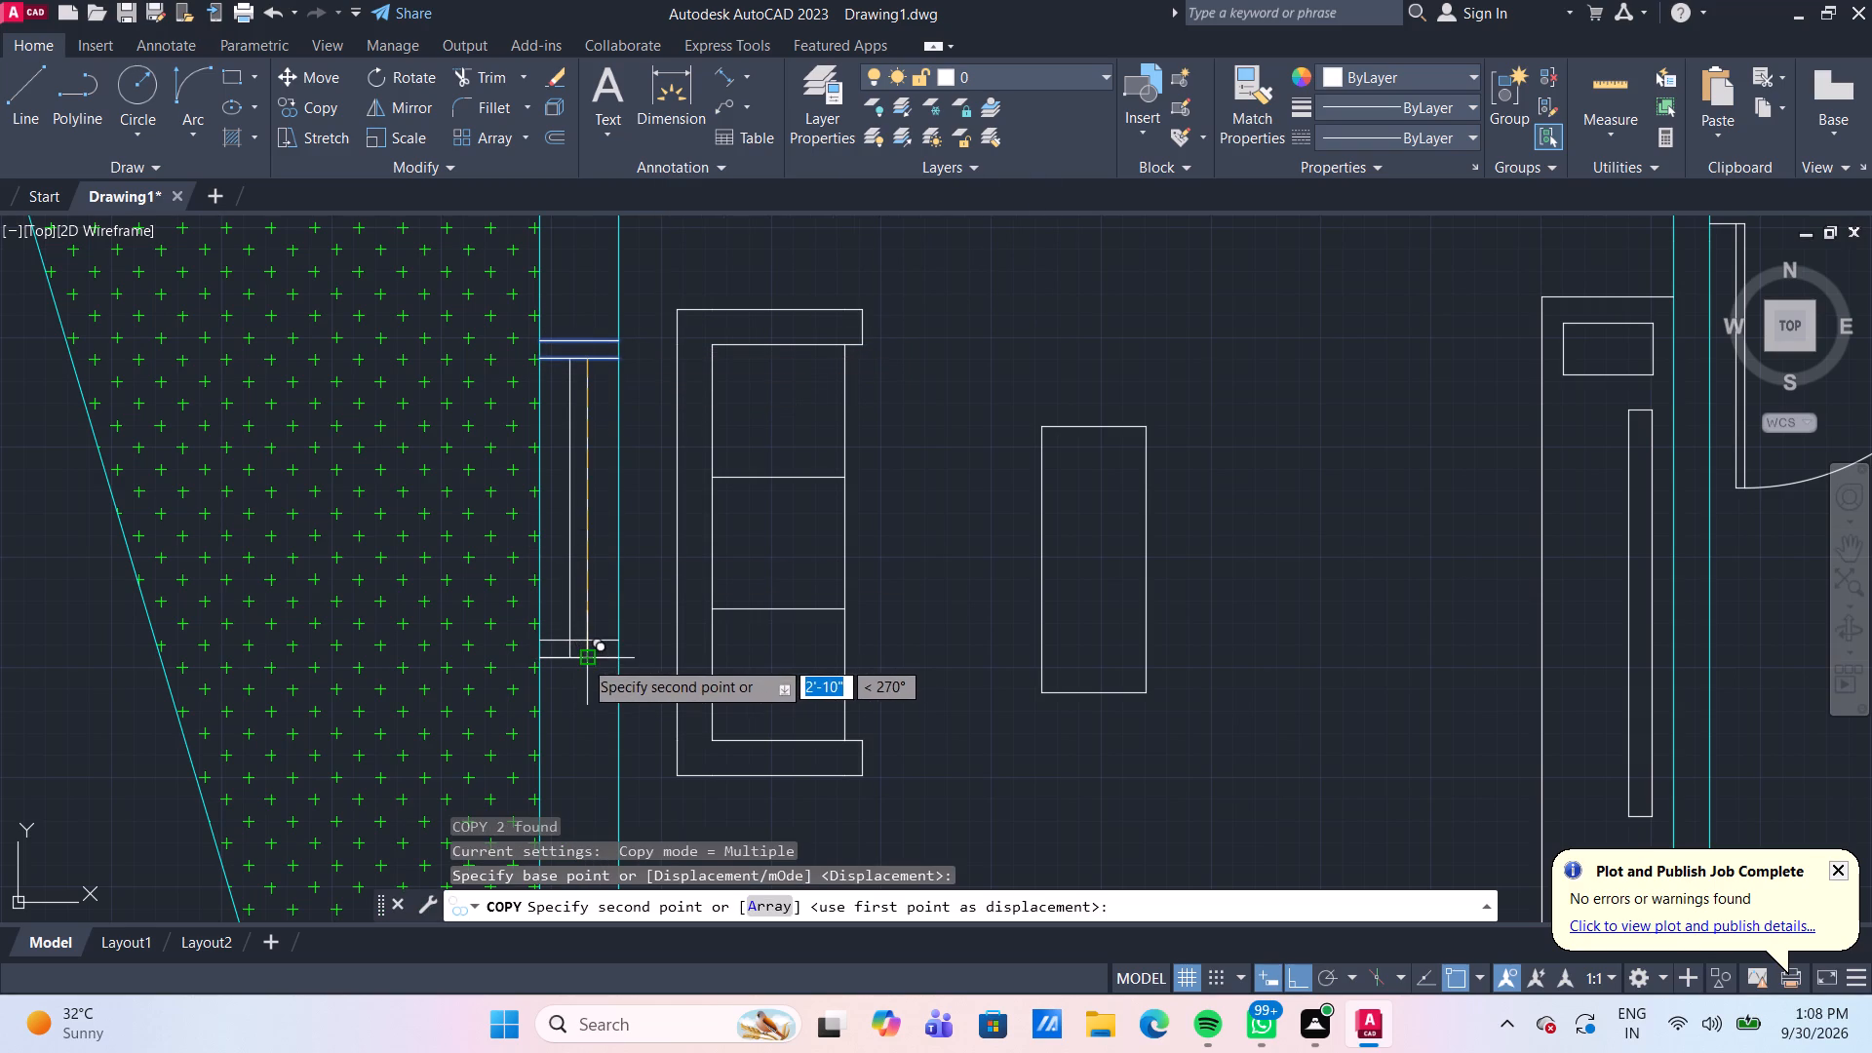
left_click(583, 659)
key("Escape")
Trim the two long window lines where they run between the lower pair of end lines in the Living Hall window.
type("TR")
key("Return")
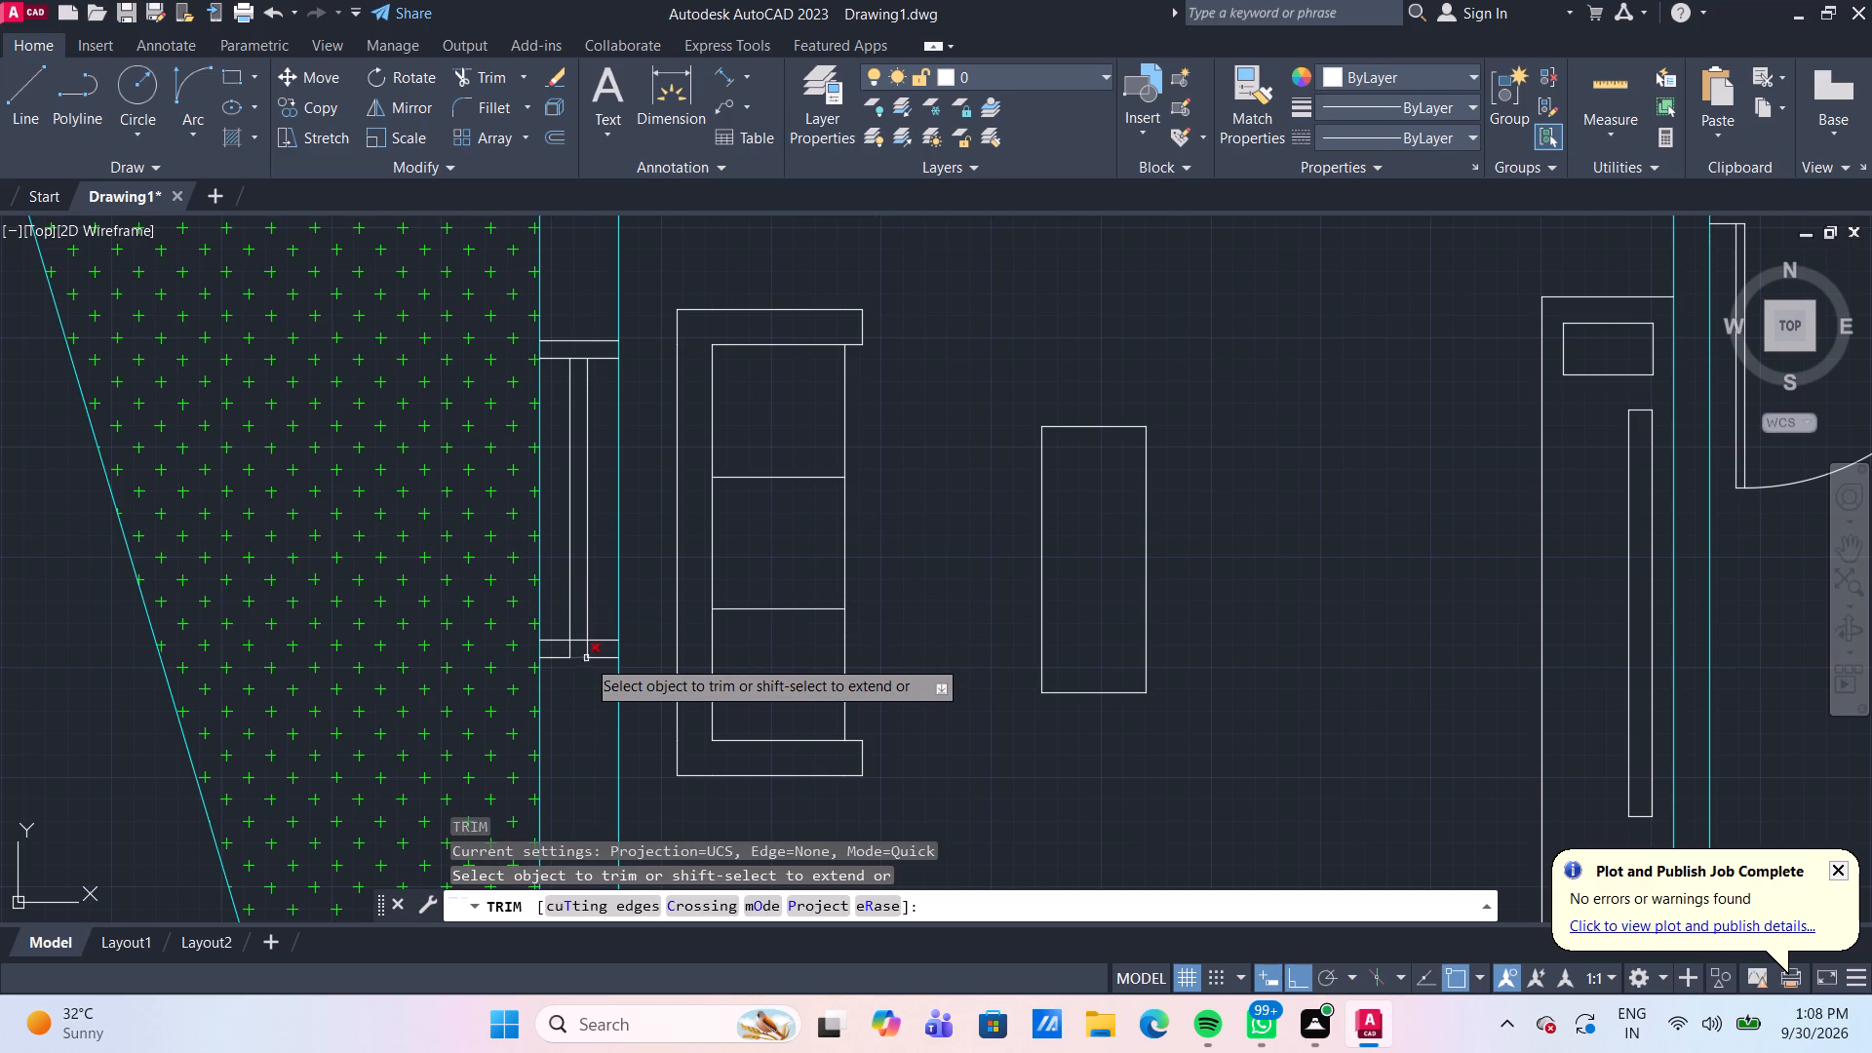
left_click(587, 648)
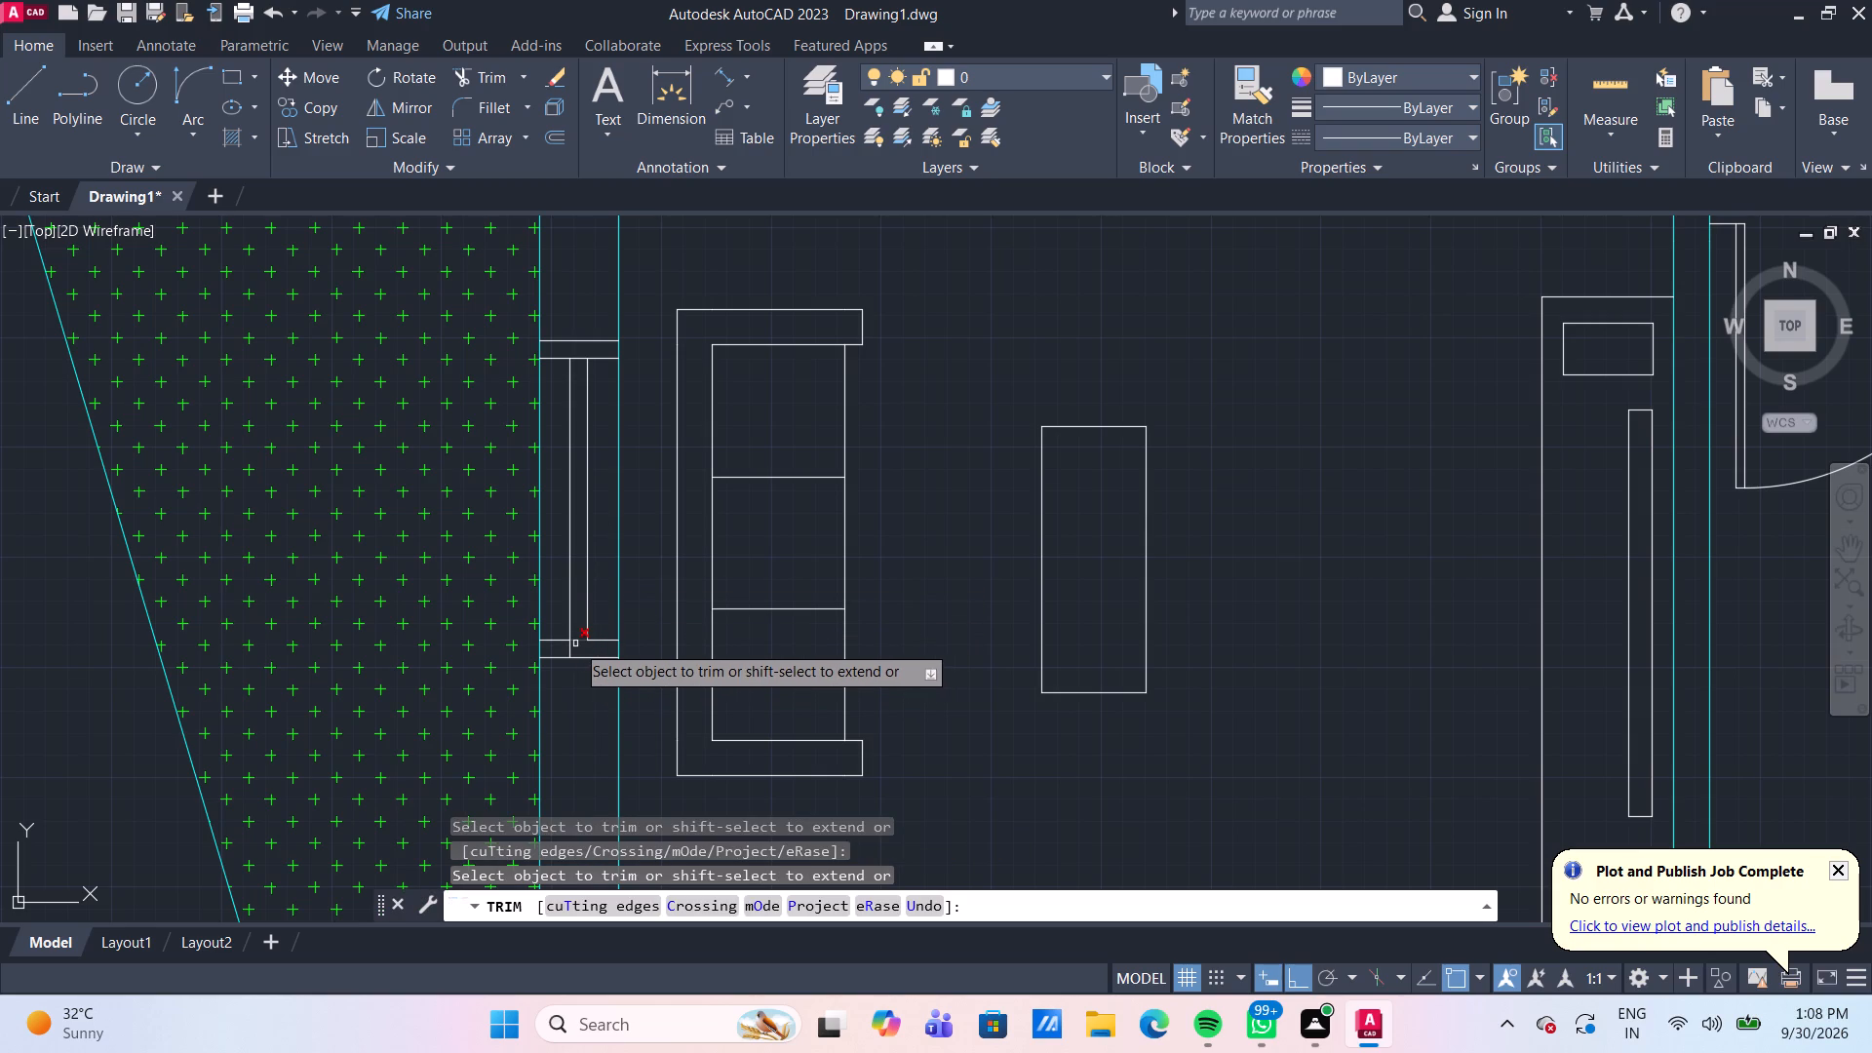
left_click(570, 648)
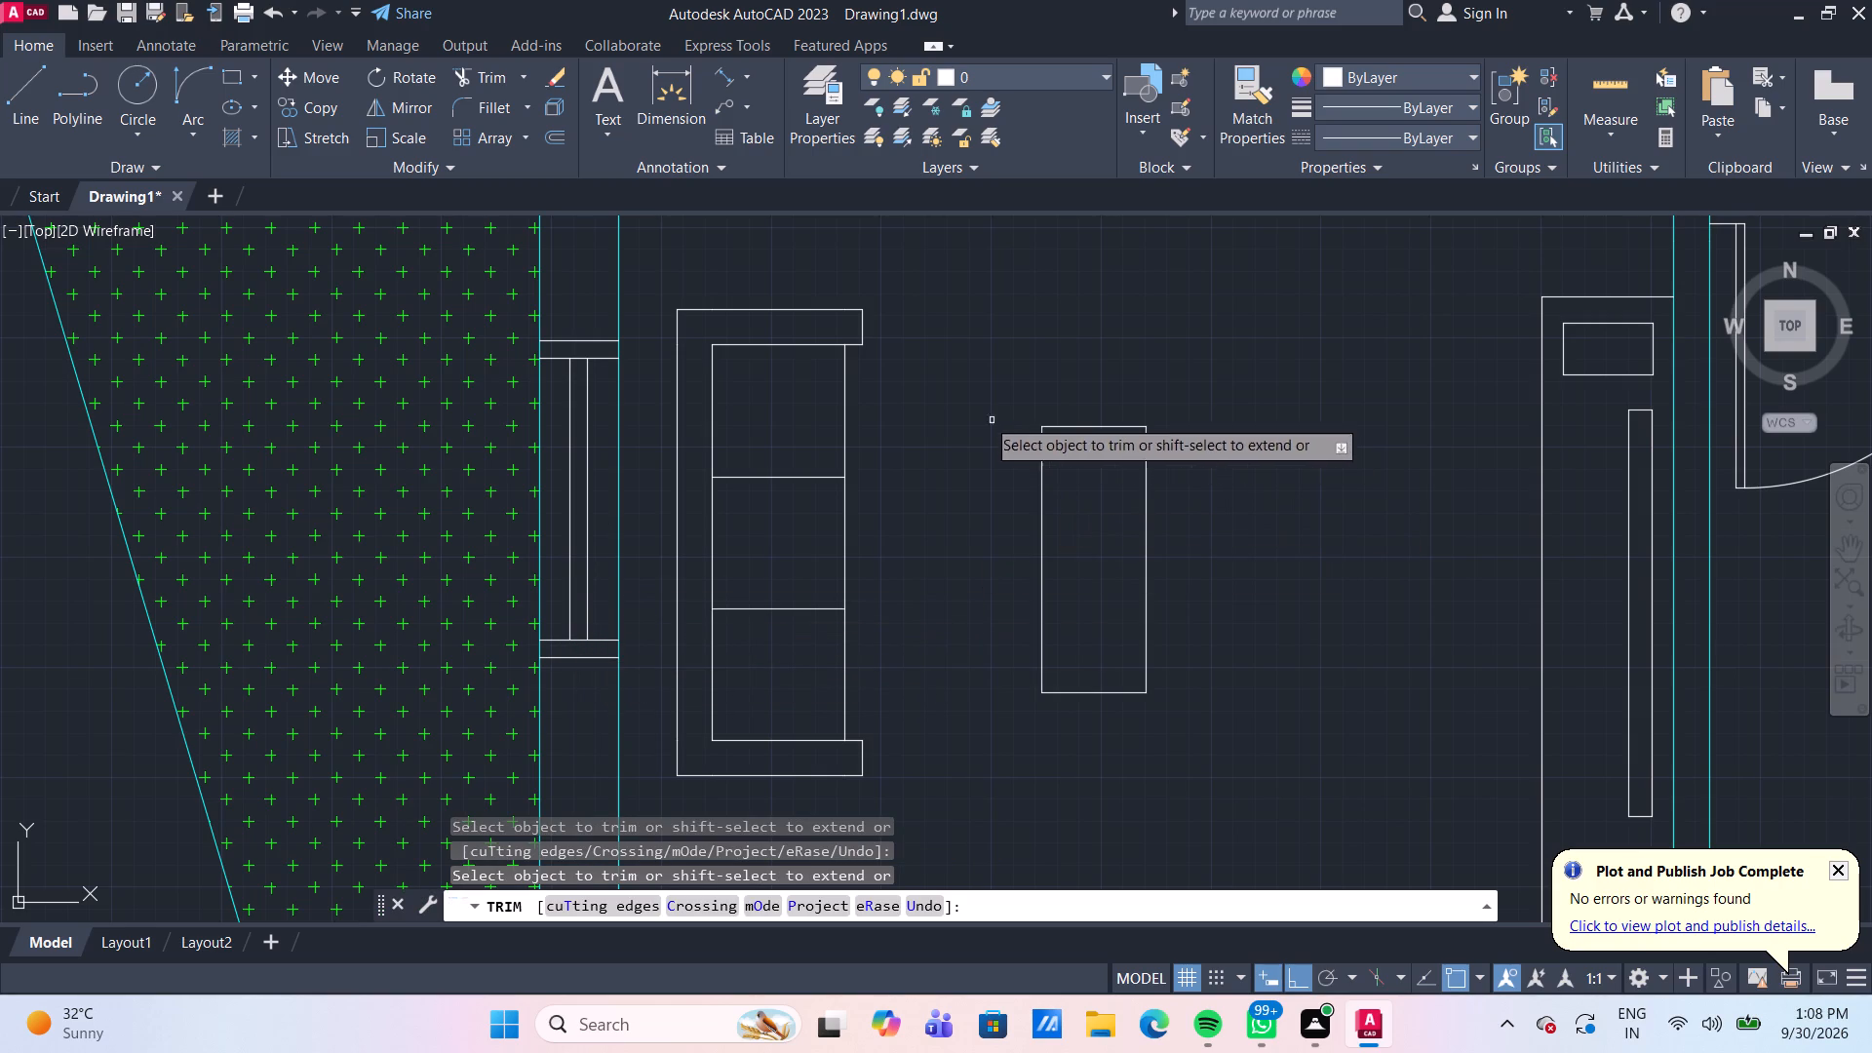
key("Escape")
Move the Bedroom's outer-wall window about 2" down the wall so its open end meets the column.
scroll(925, 285, "down", 4)
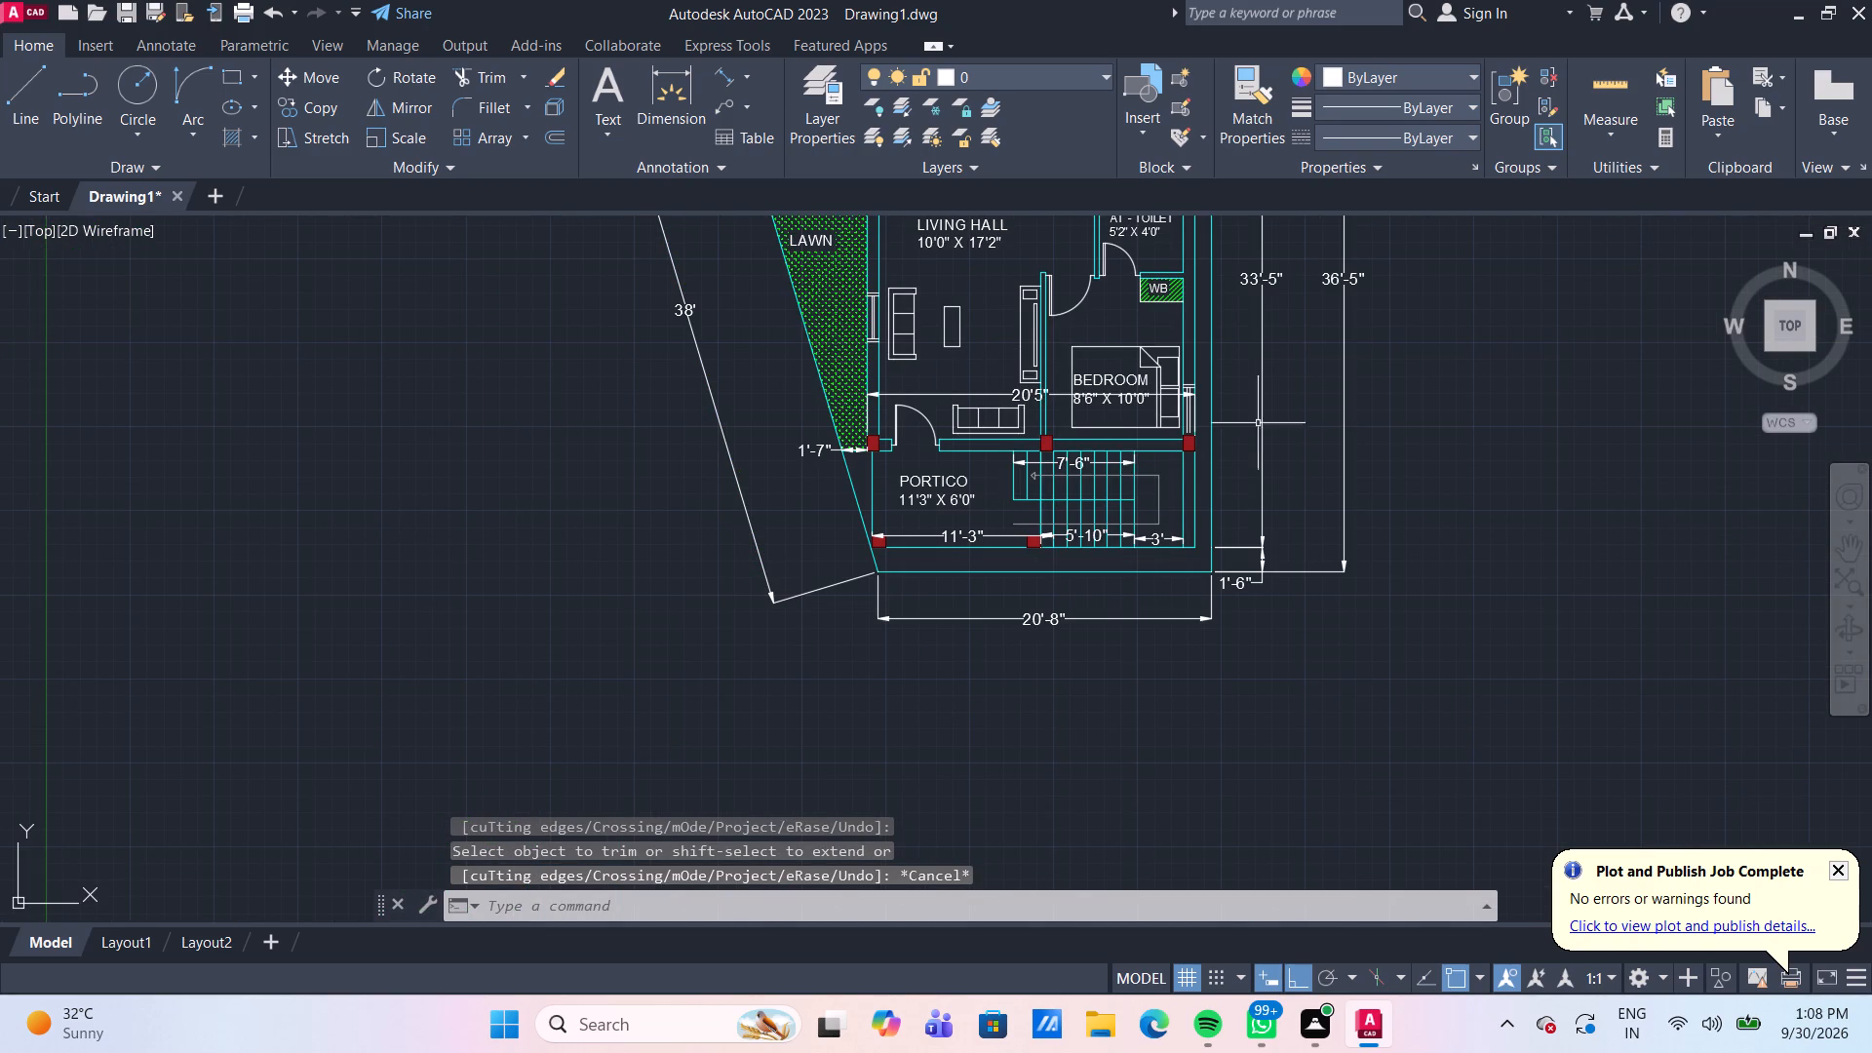
middle_click_drag(1263, 407, 1105, 497)
scroll(1061, 515, "up", 4)
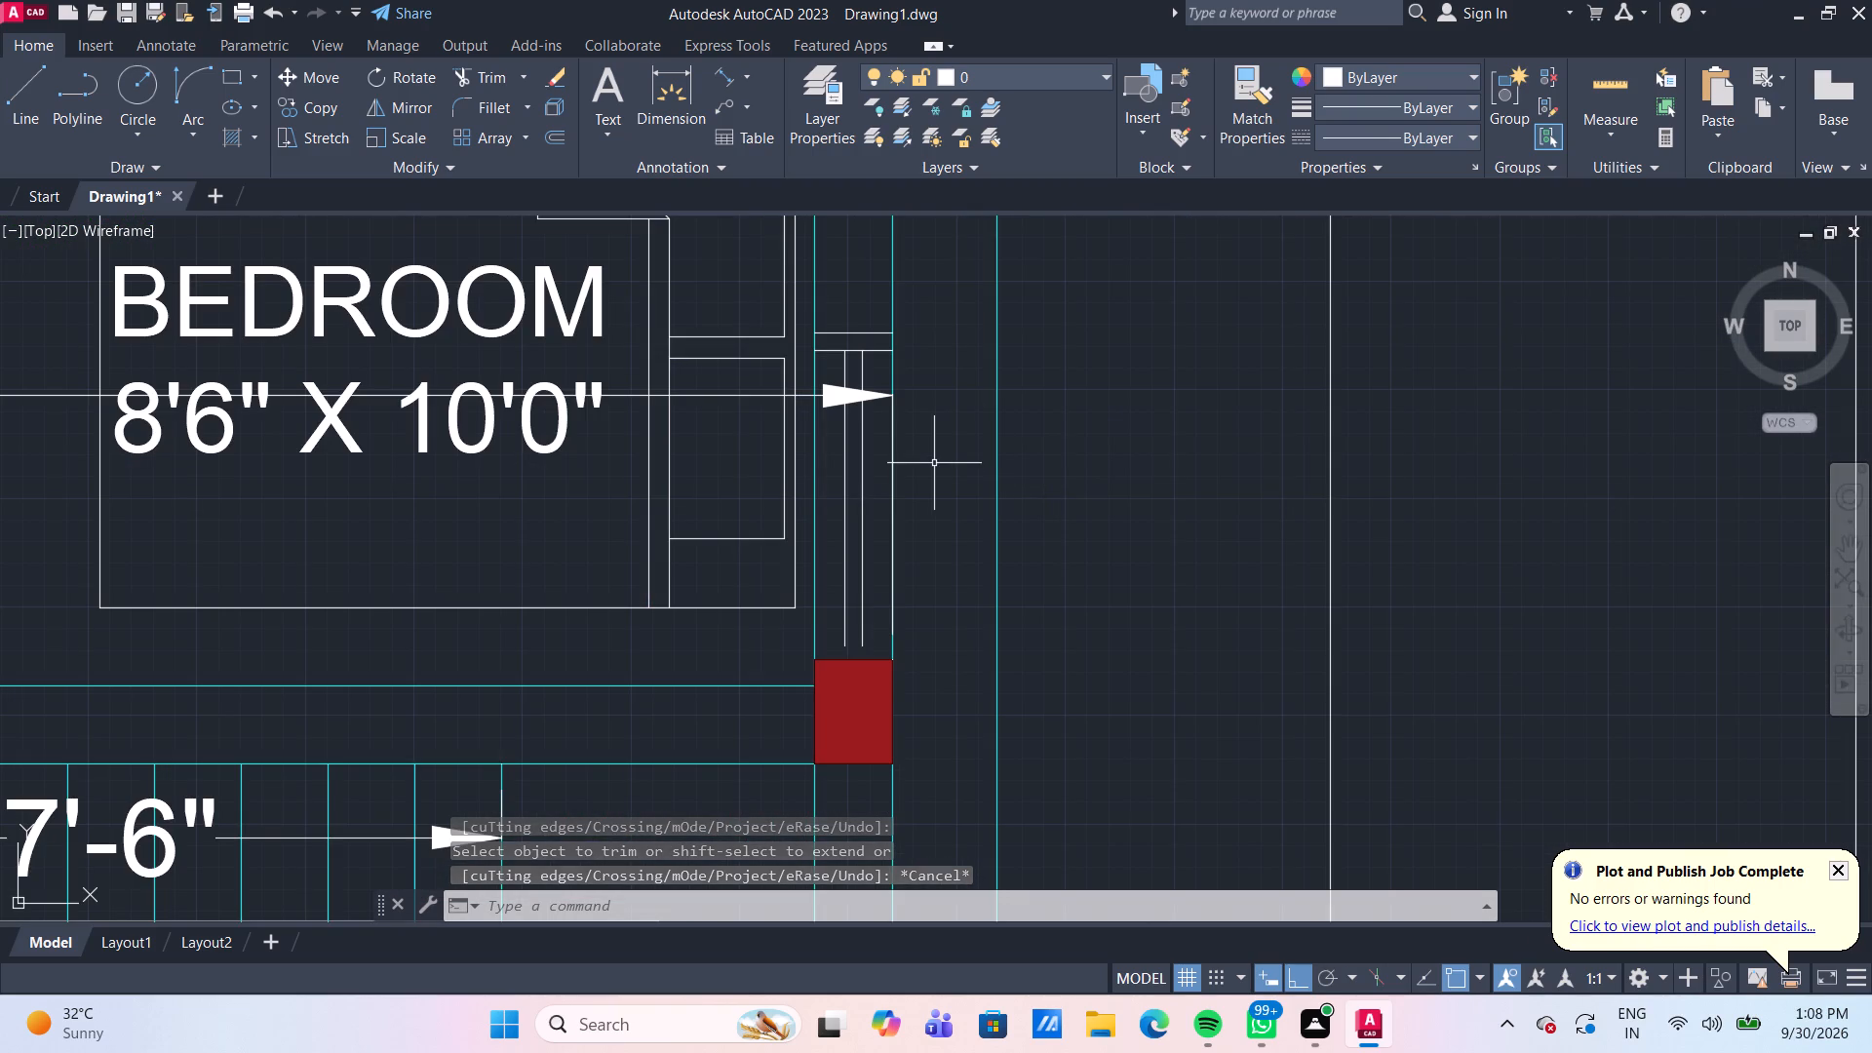
left_click(863, 483)
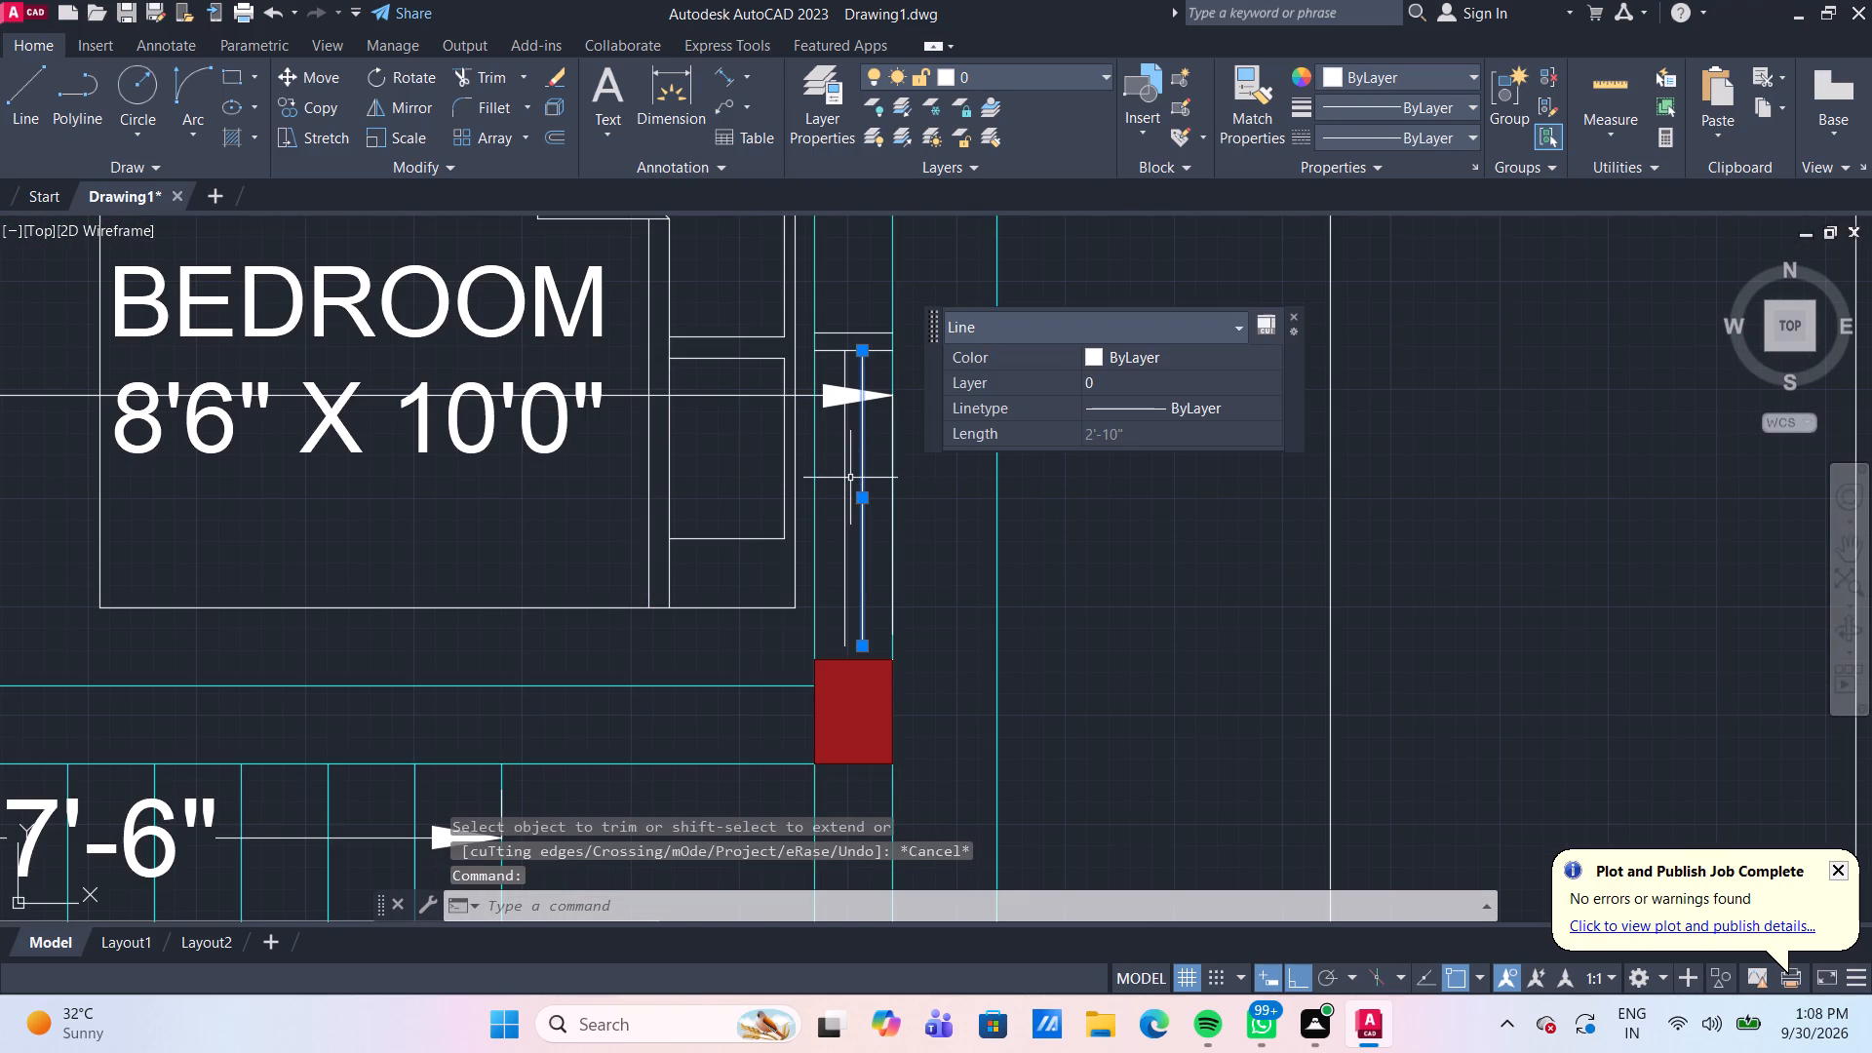
left_click(846, 476)
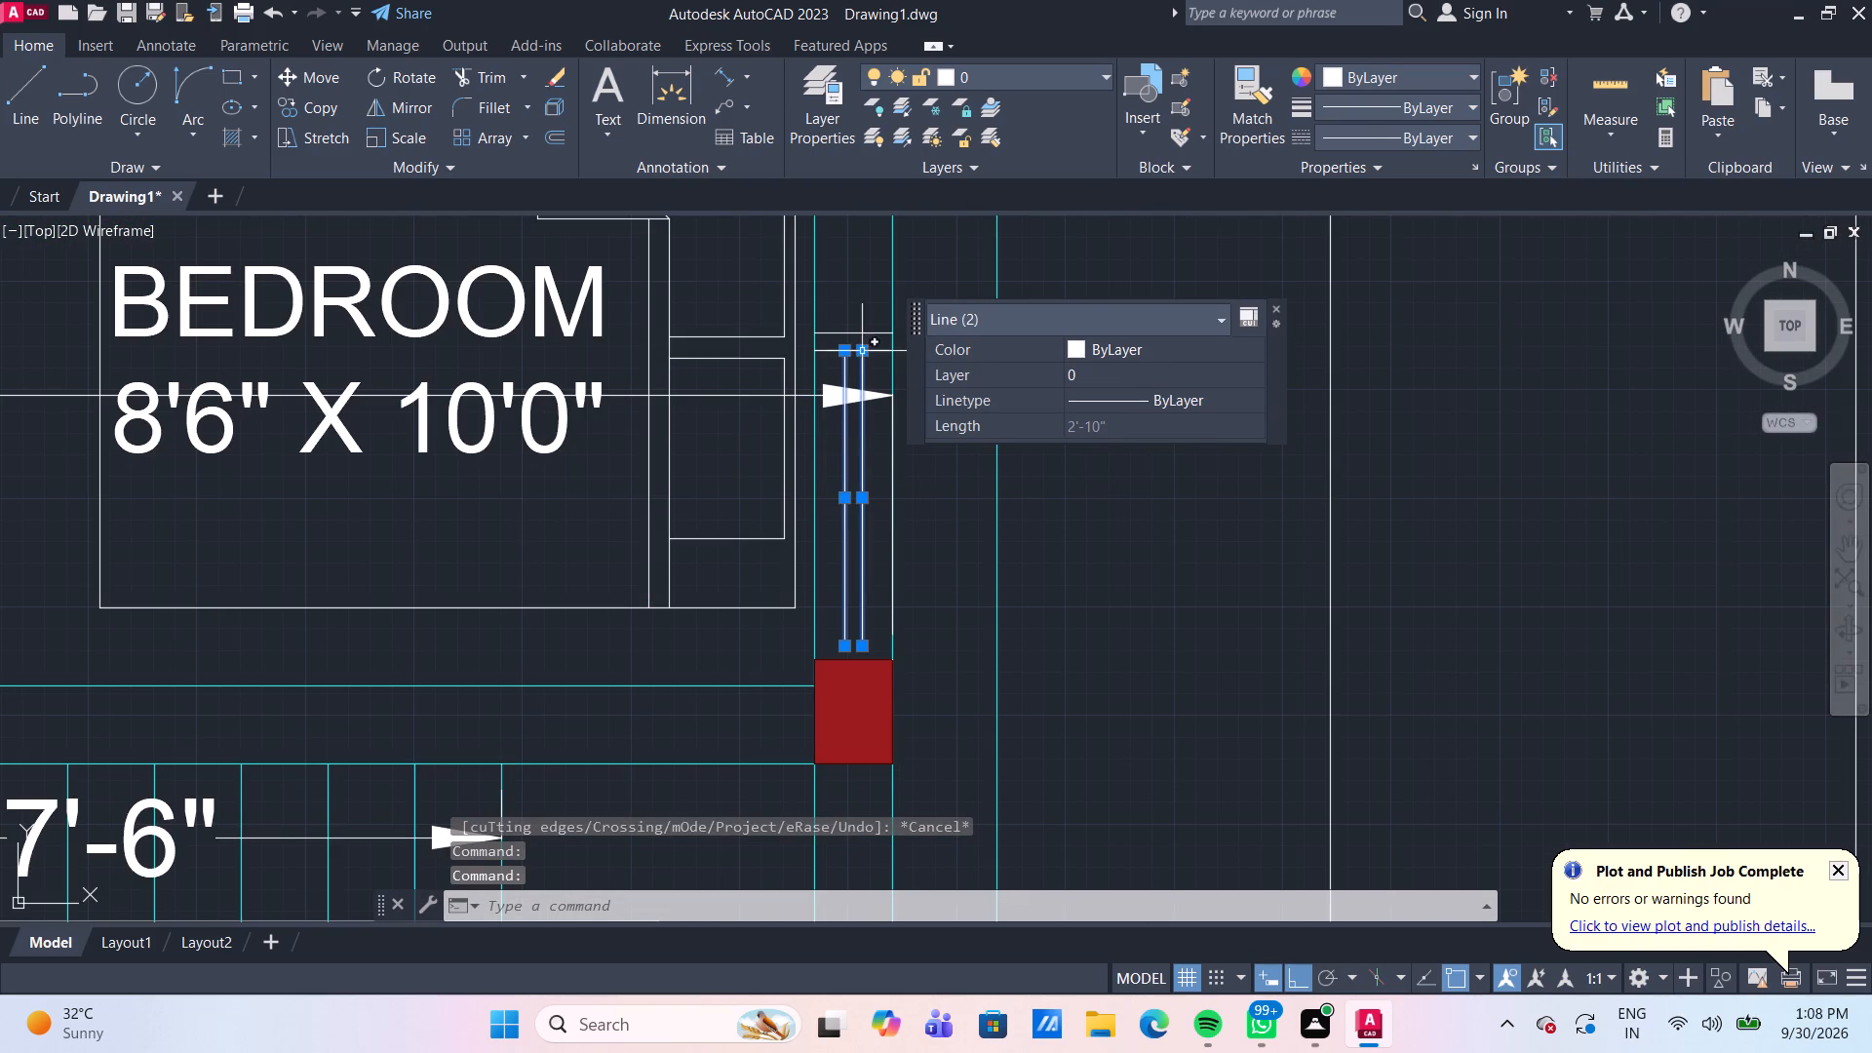
left_click(877, 357)
left_click(847, 303)
key("m")
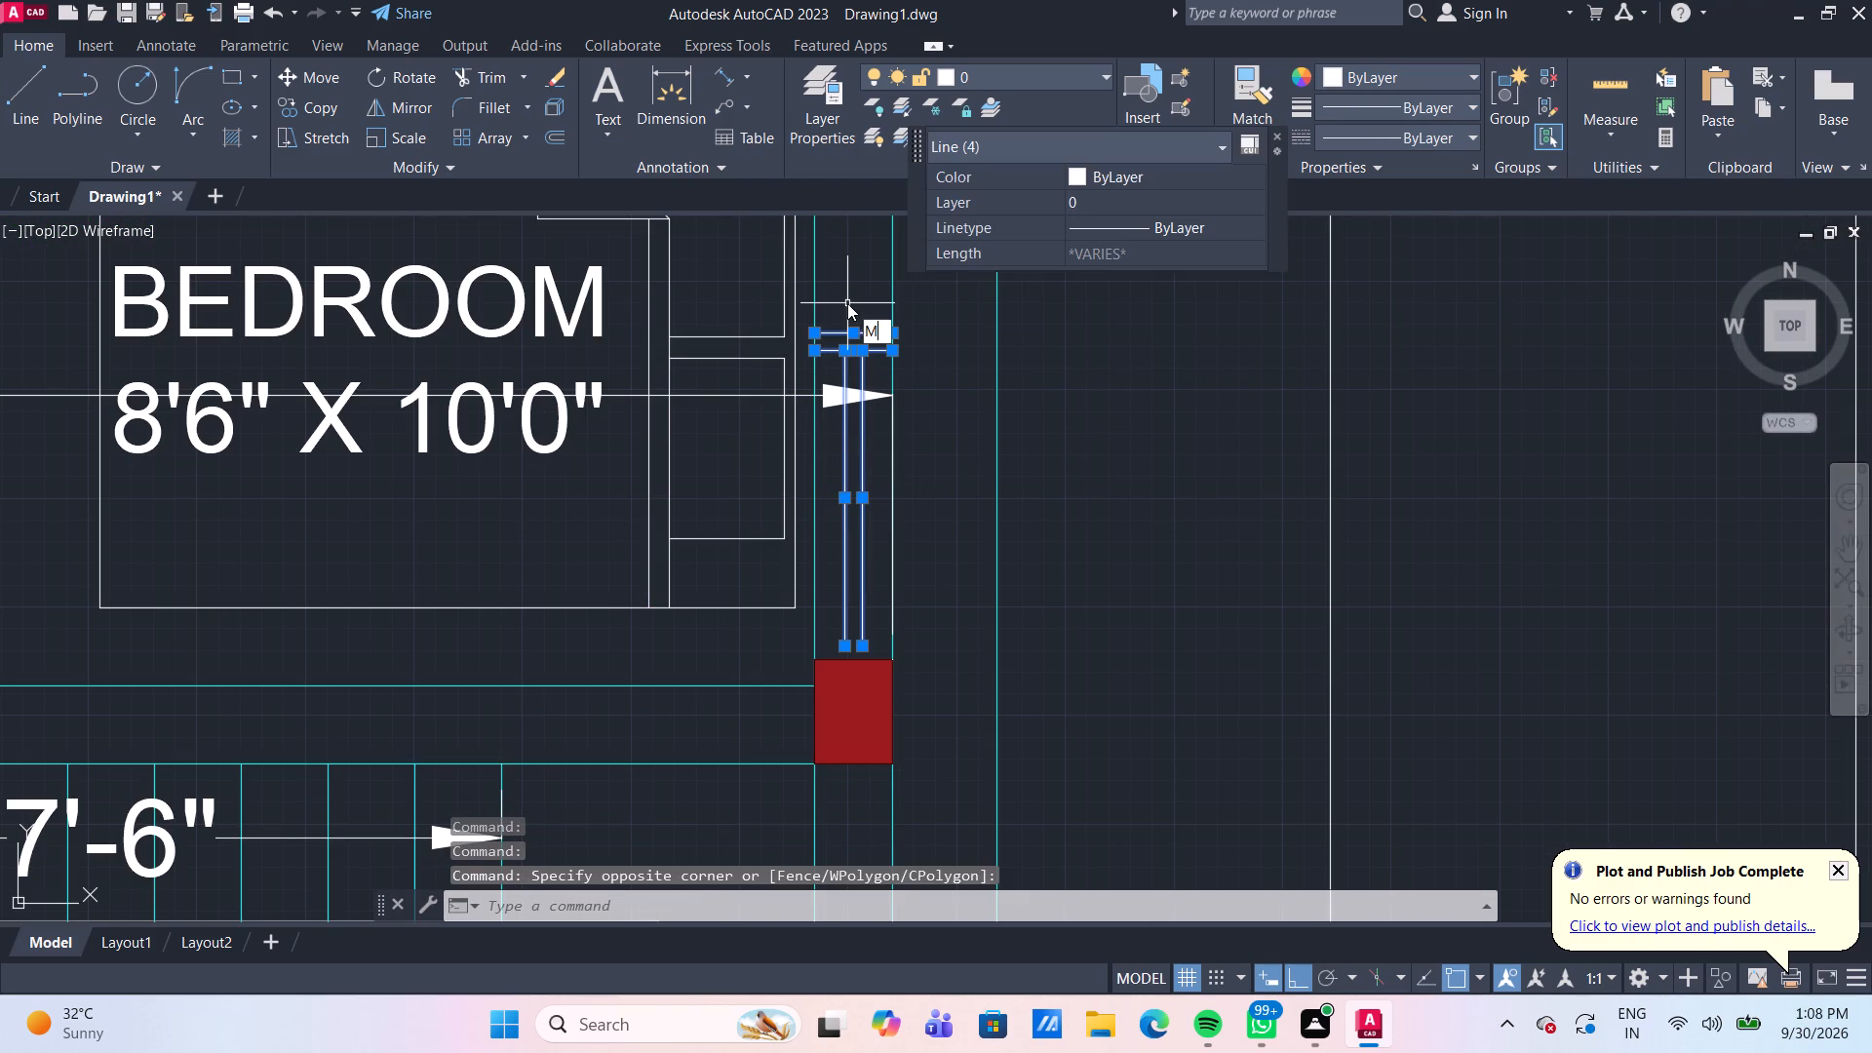
key("Return")
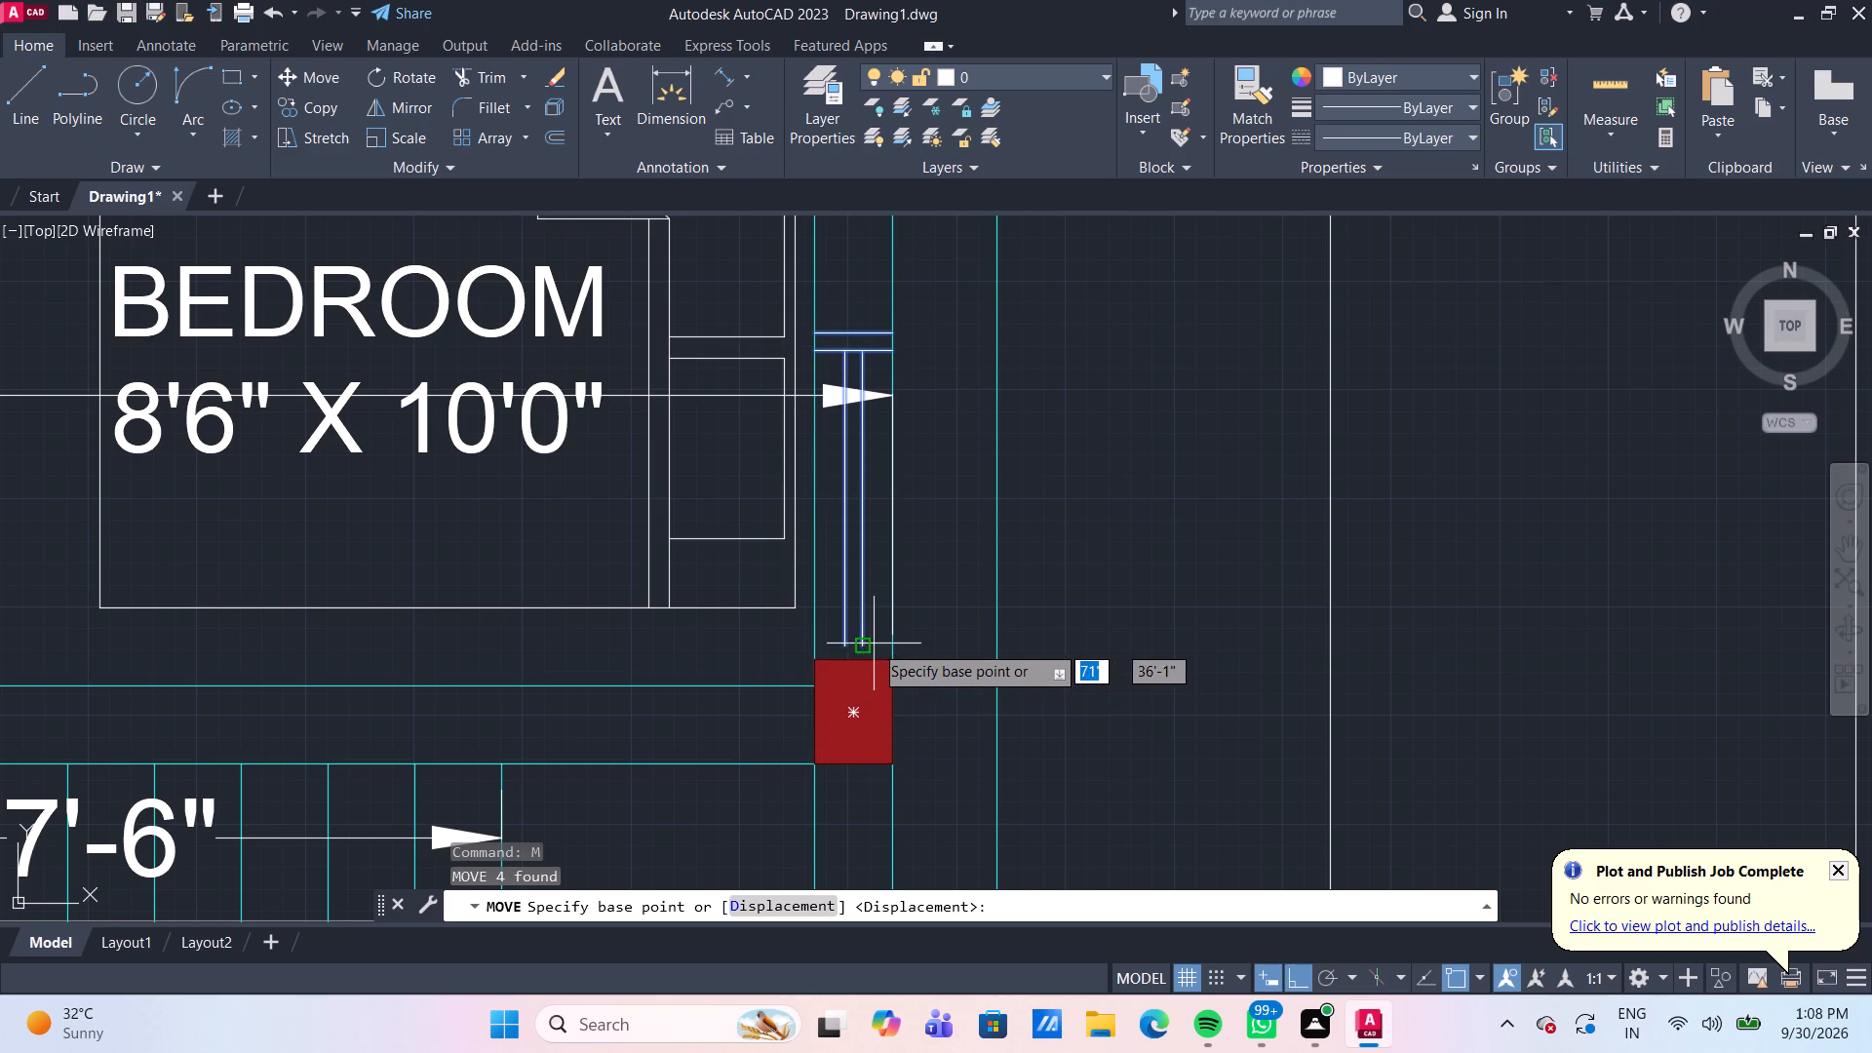
left_click(865, 648)
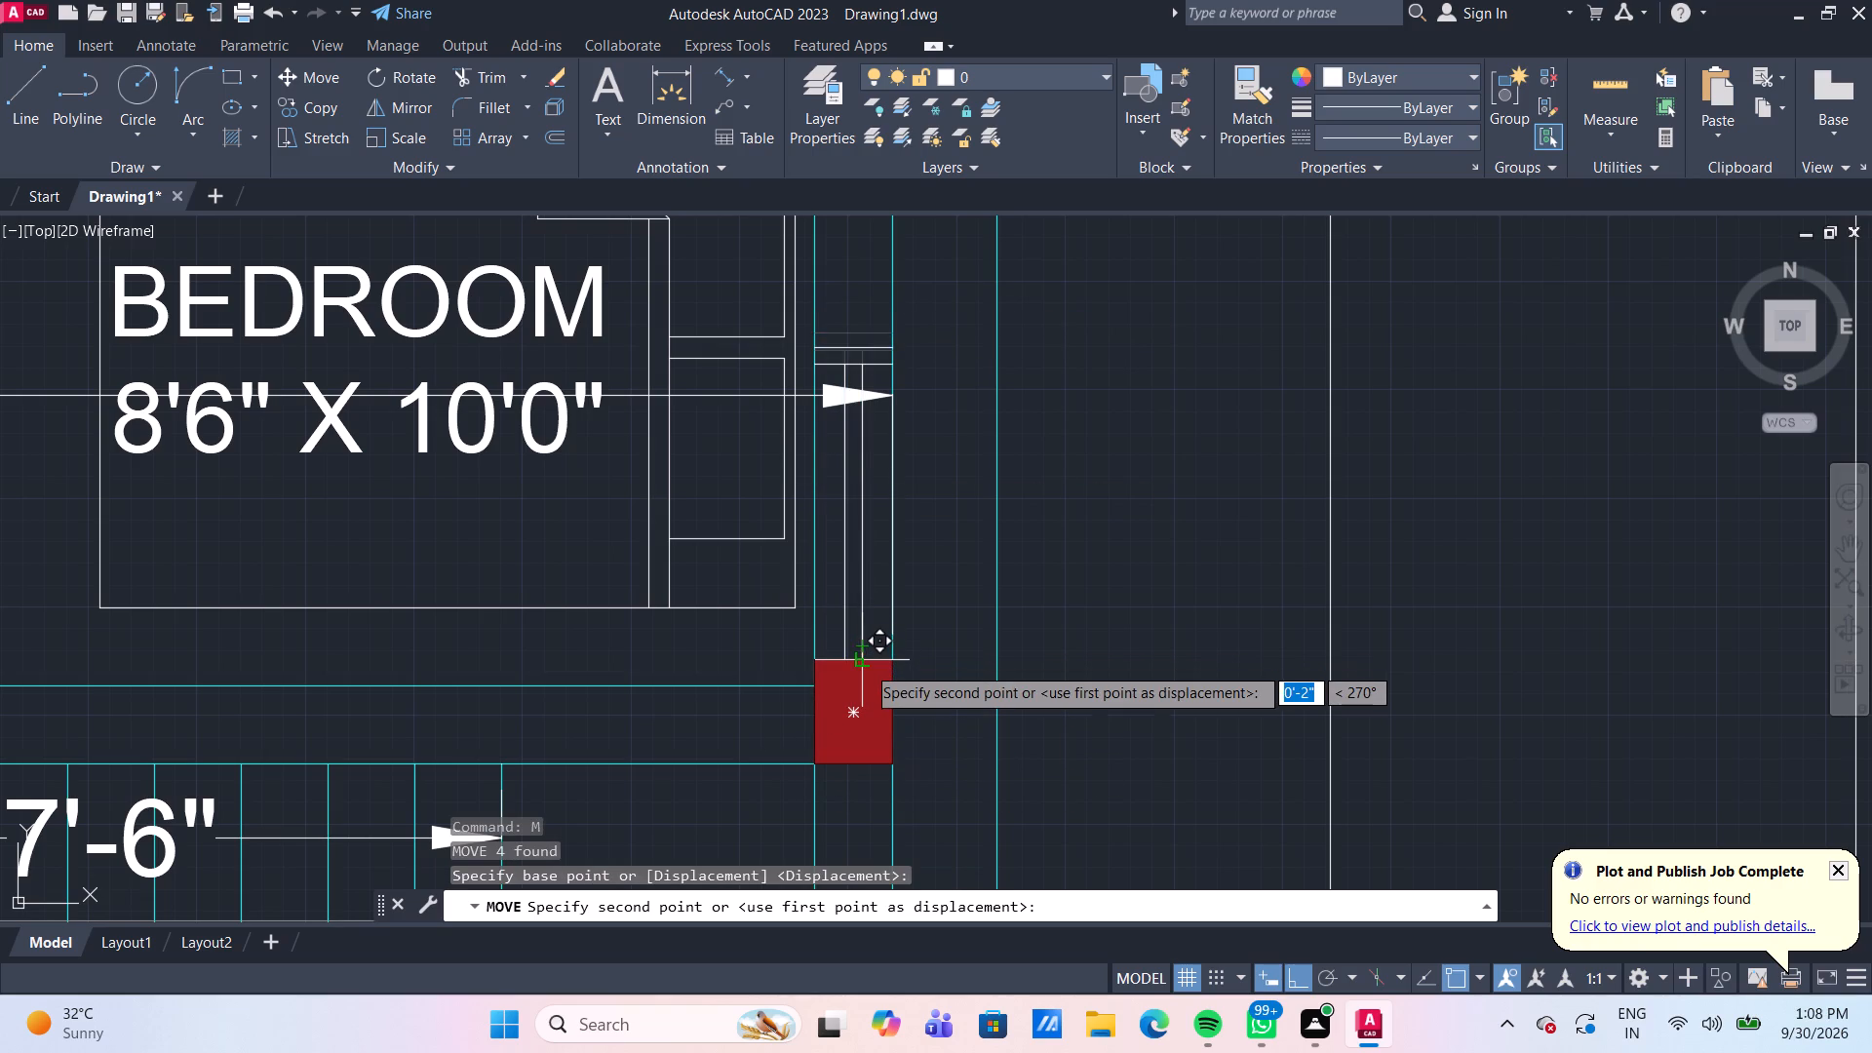
left_click(866, 665)
Rotate the spare window copy beside the plan 180° about its lower open end.
scroll(1048, 575, "down", 4)
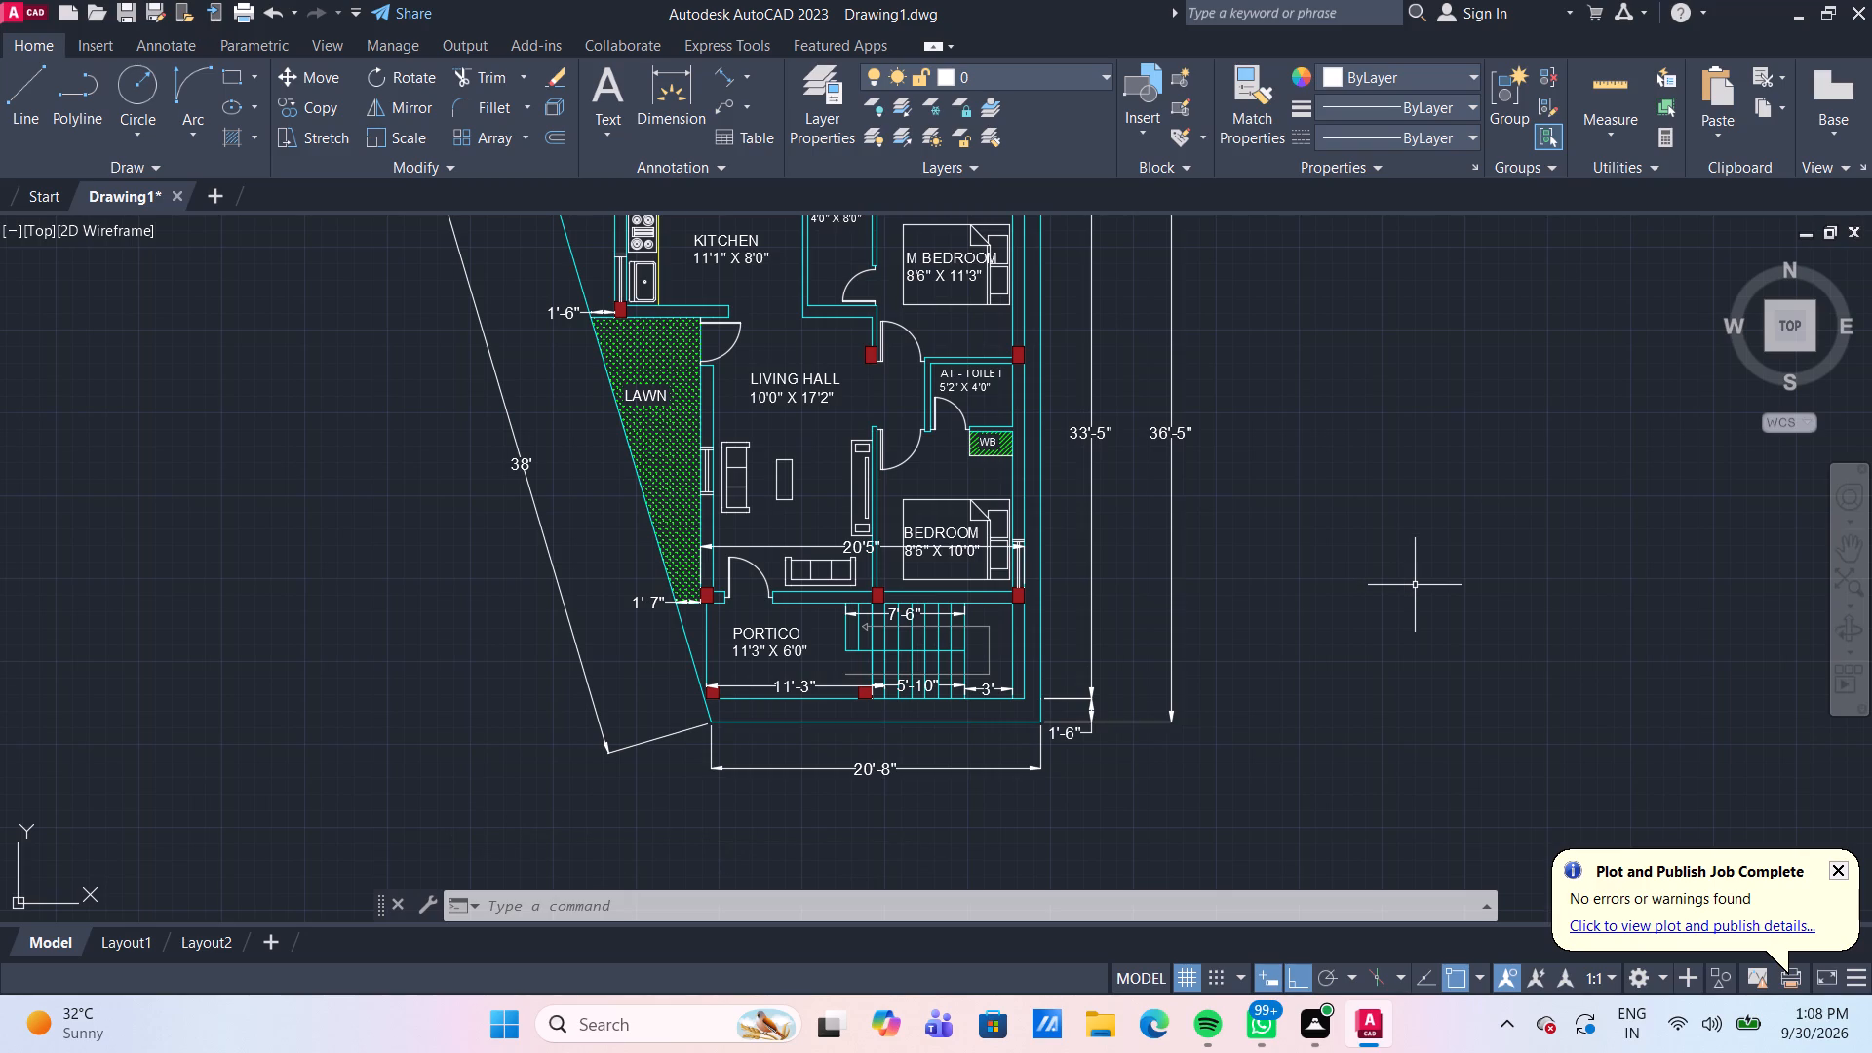
scroll(1074, 517, "up", 2)
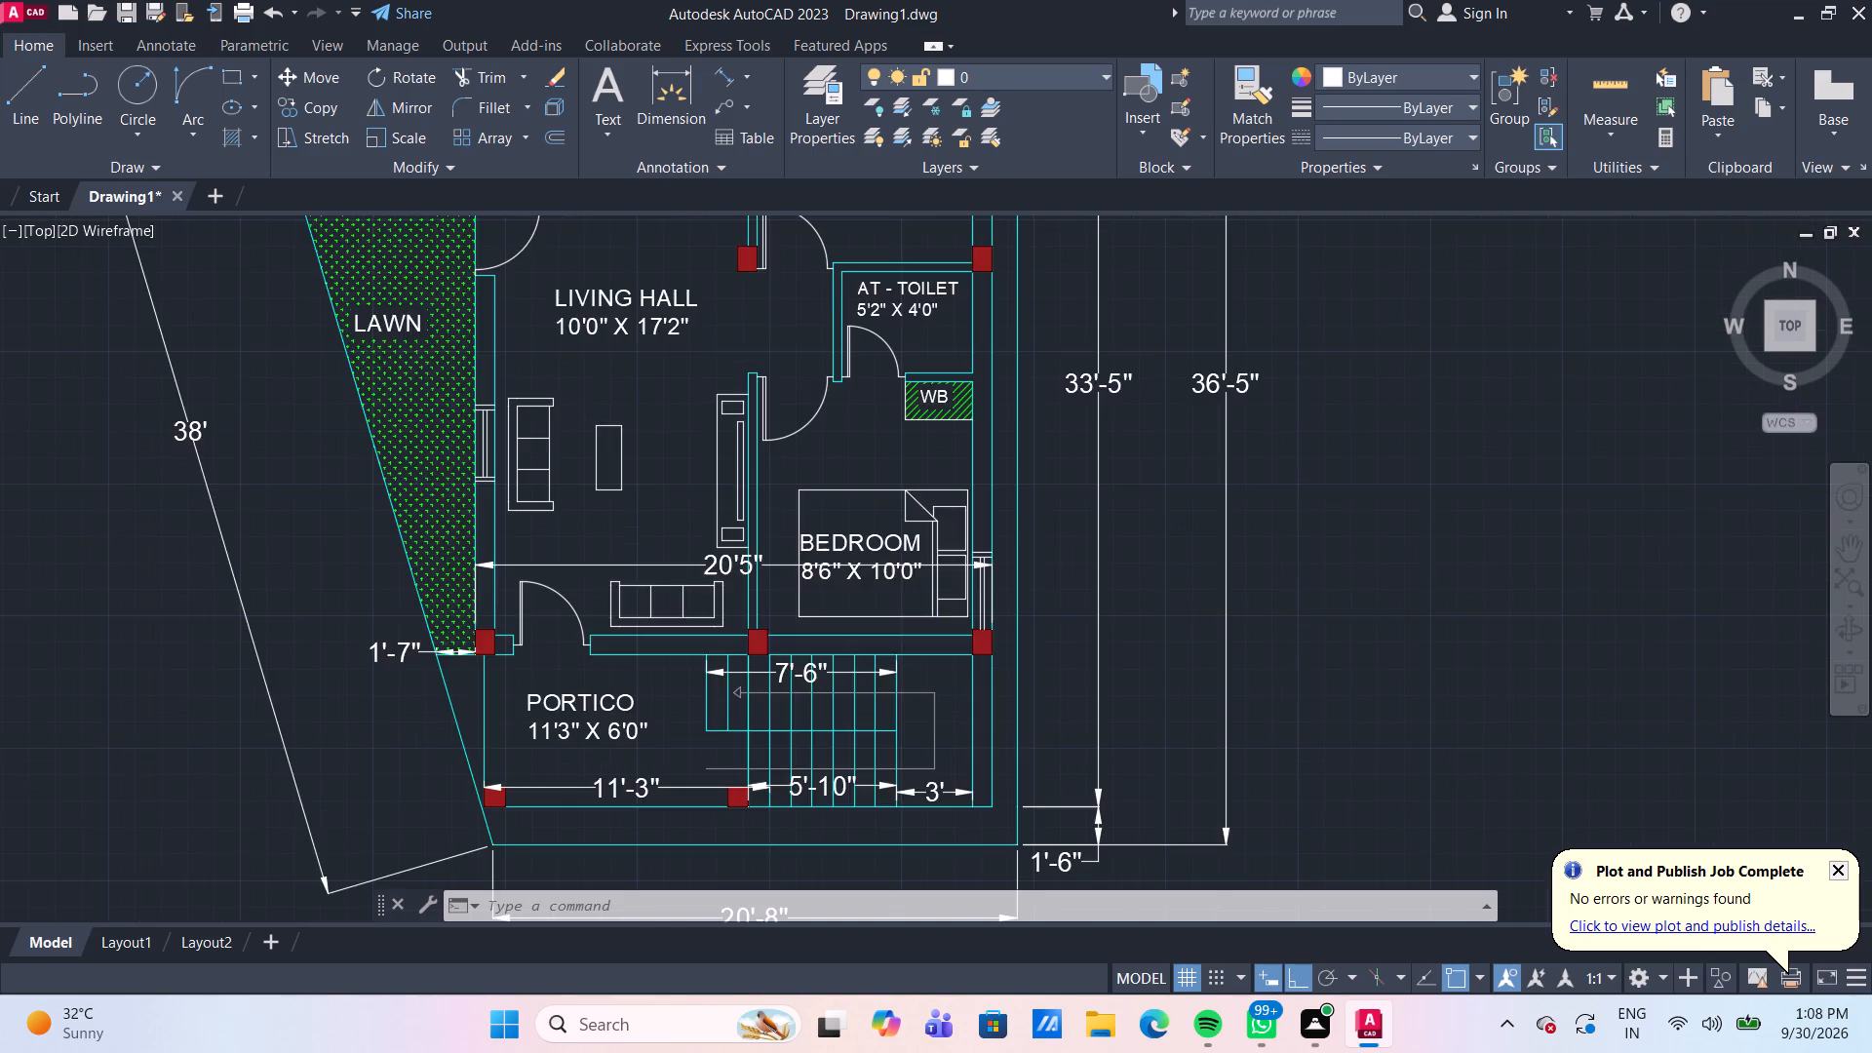
scroll(1079, 523, "down", 1)
middle_click_drag(1032, 253, 994, 405)
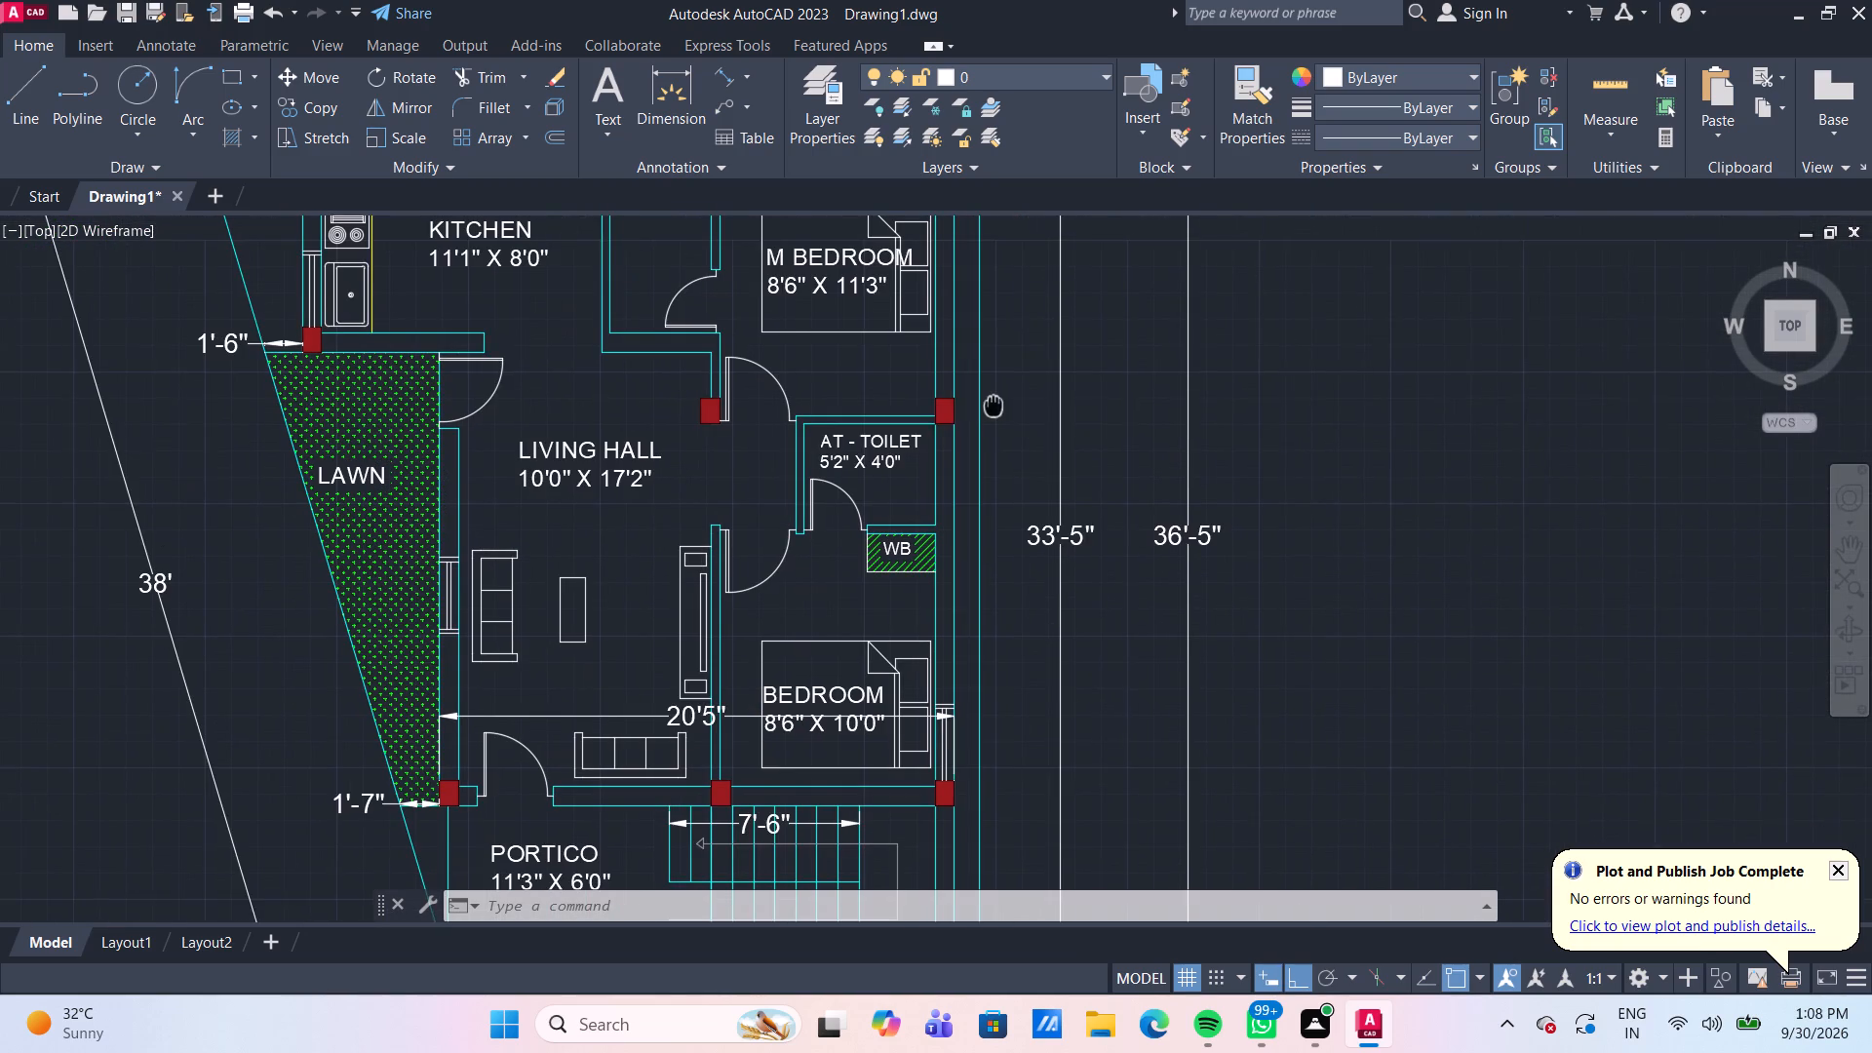
middle_click_drag(994, 405, 993, 406)
scroll(993, 406, "down", 1)
middle_click_drag(1223, 355, 1126, 468)
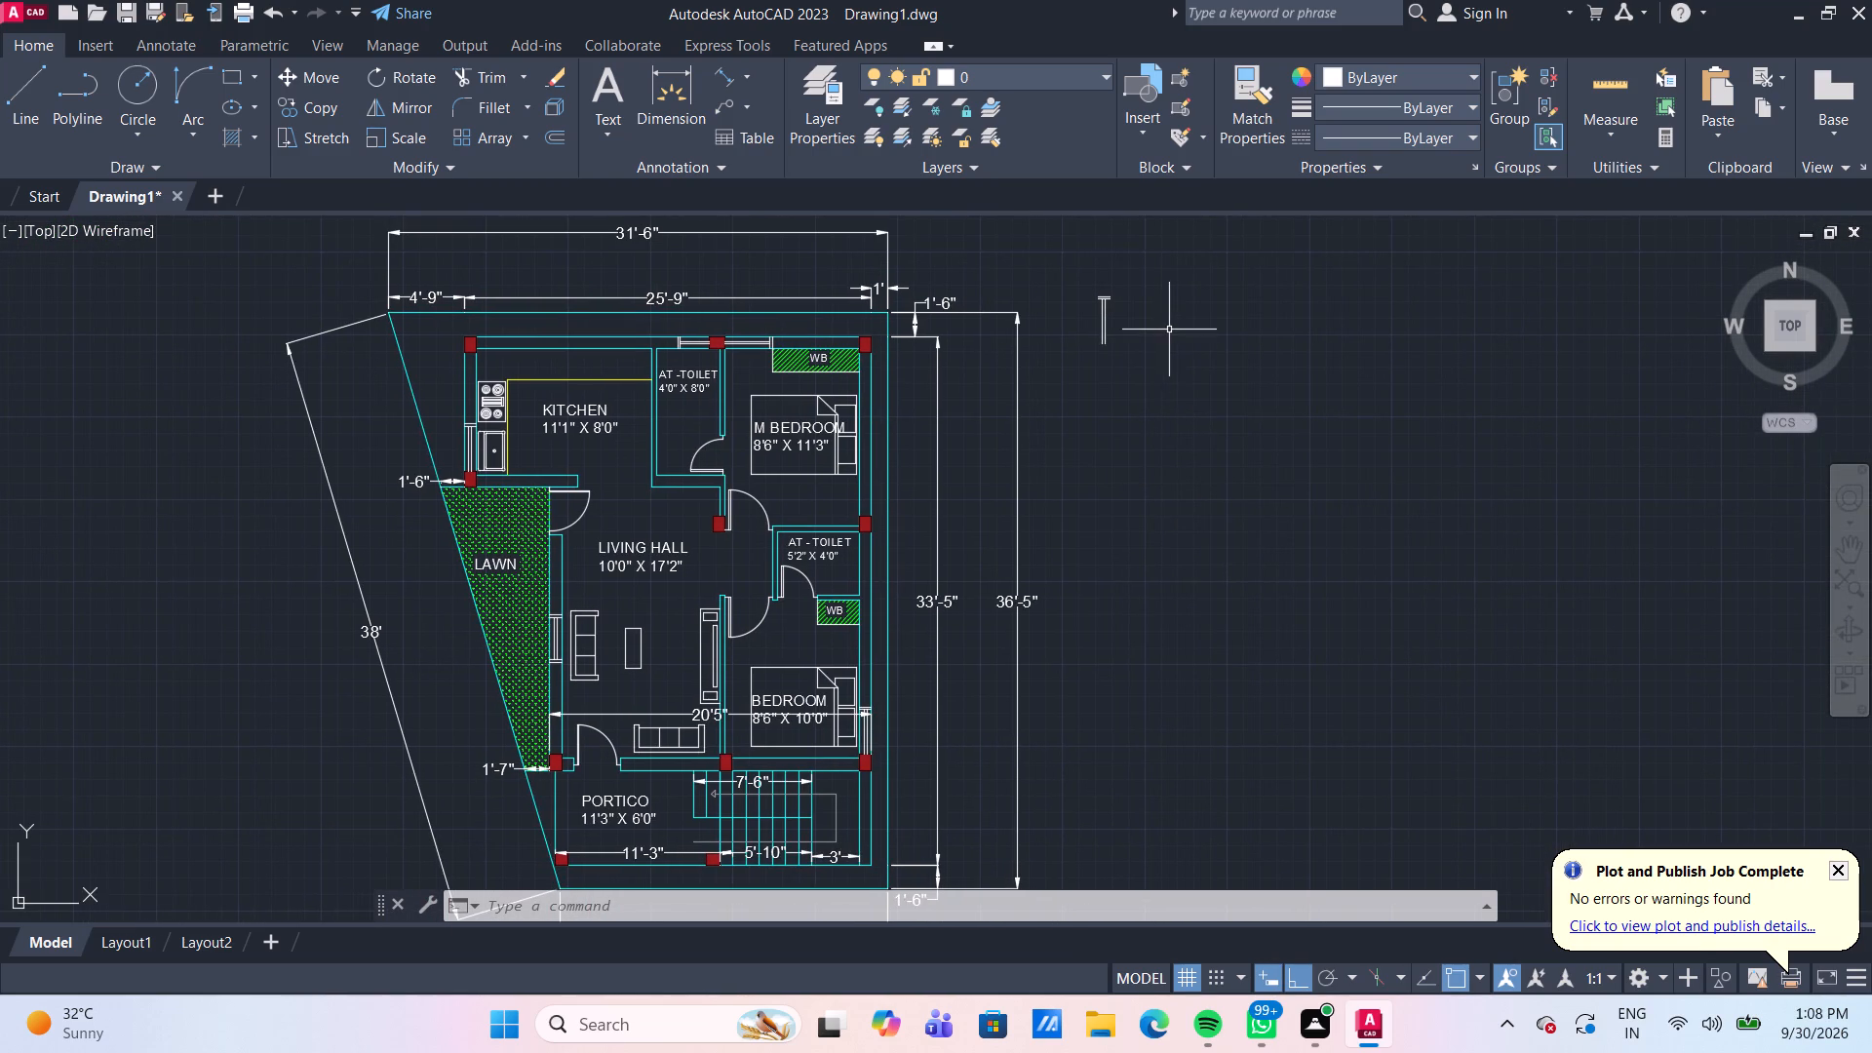
left_click_drag(1155, 370, 1142, 369)
left_click(1084, 286)
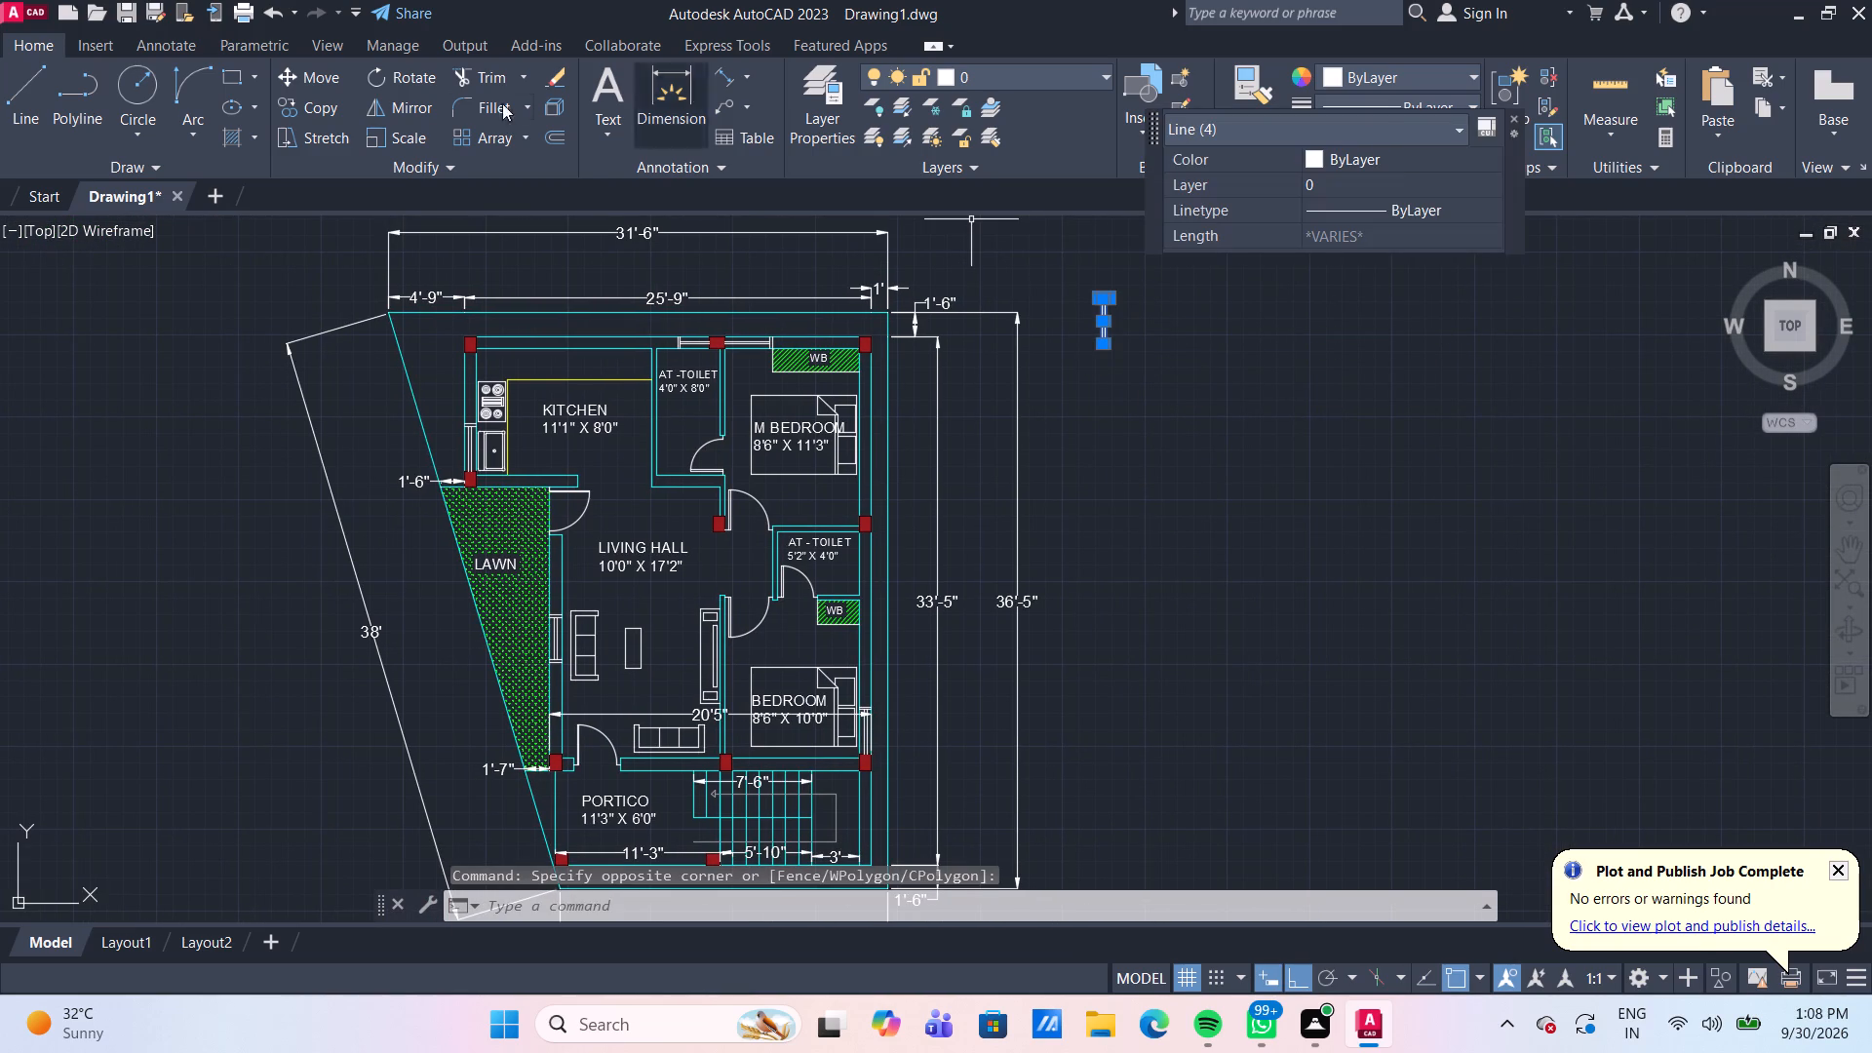
left_click(381, 78)
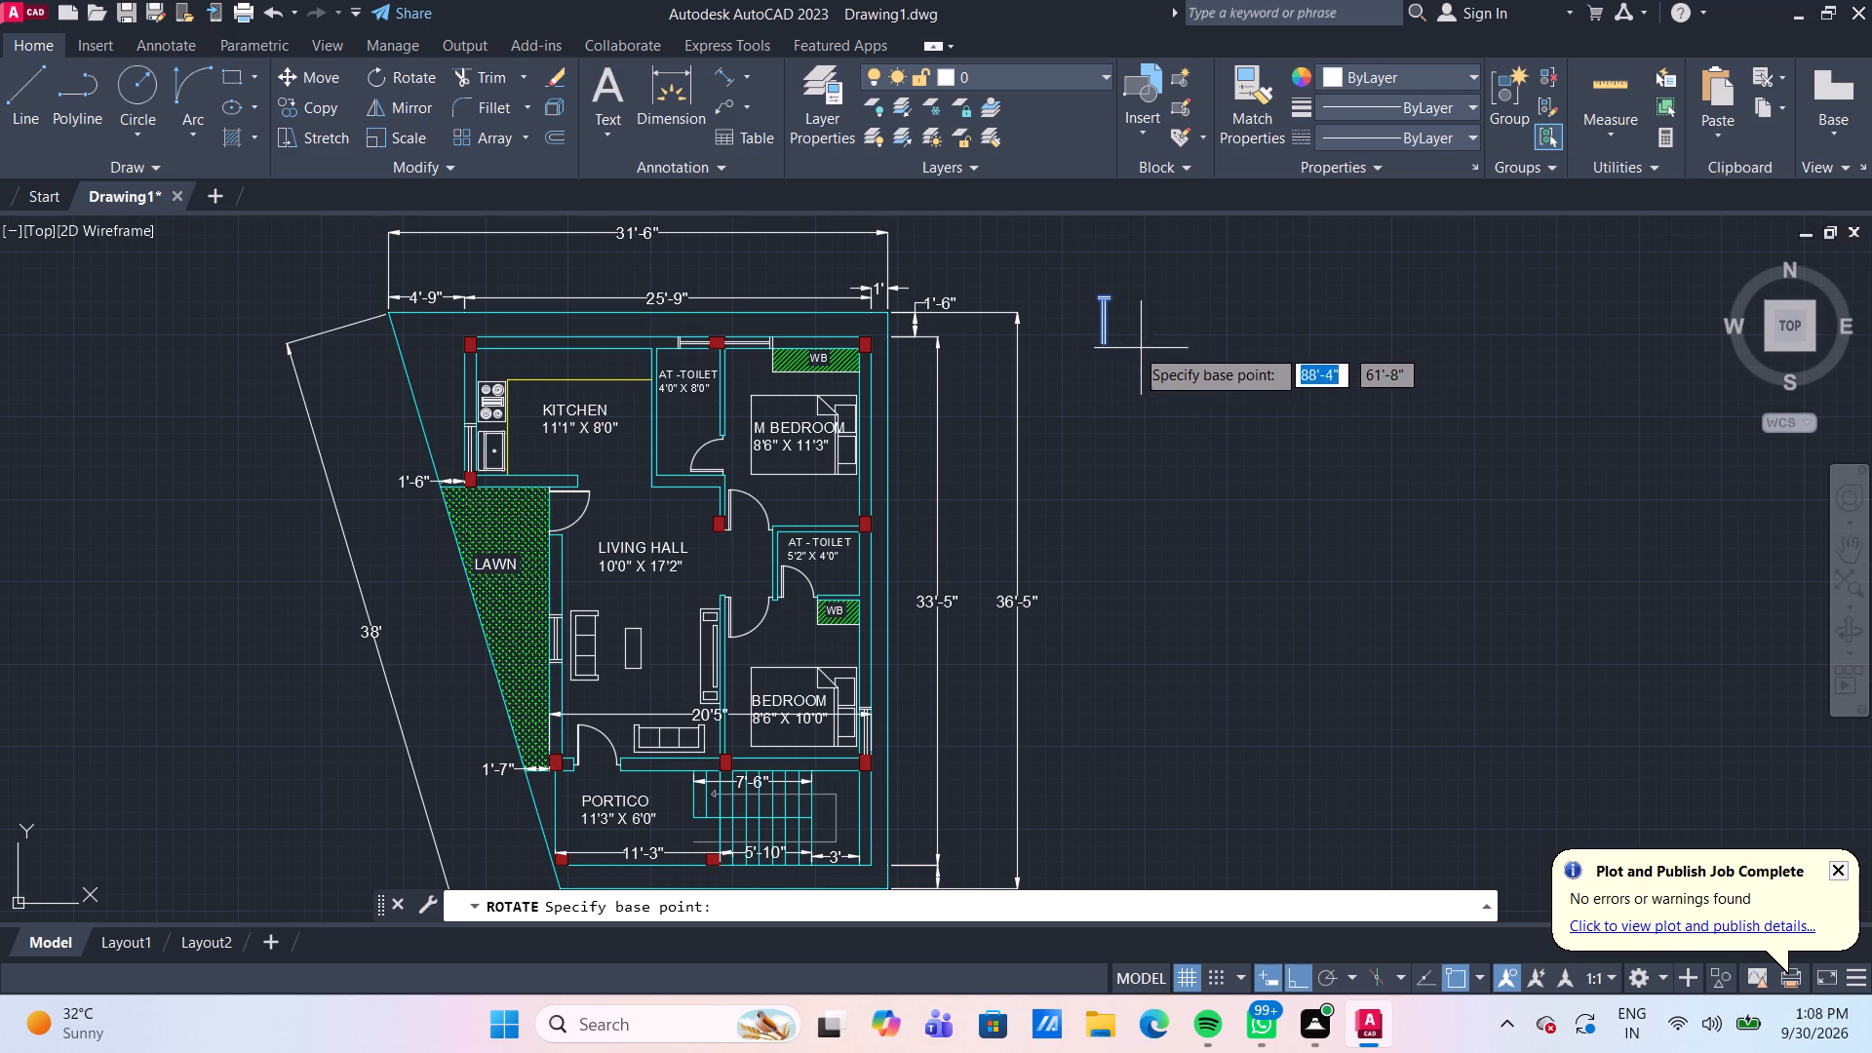
left_click_drag(1107, 348, 1117, 354)
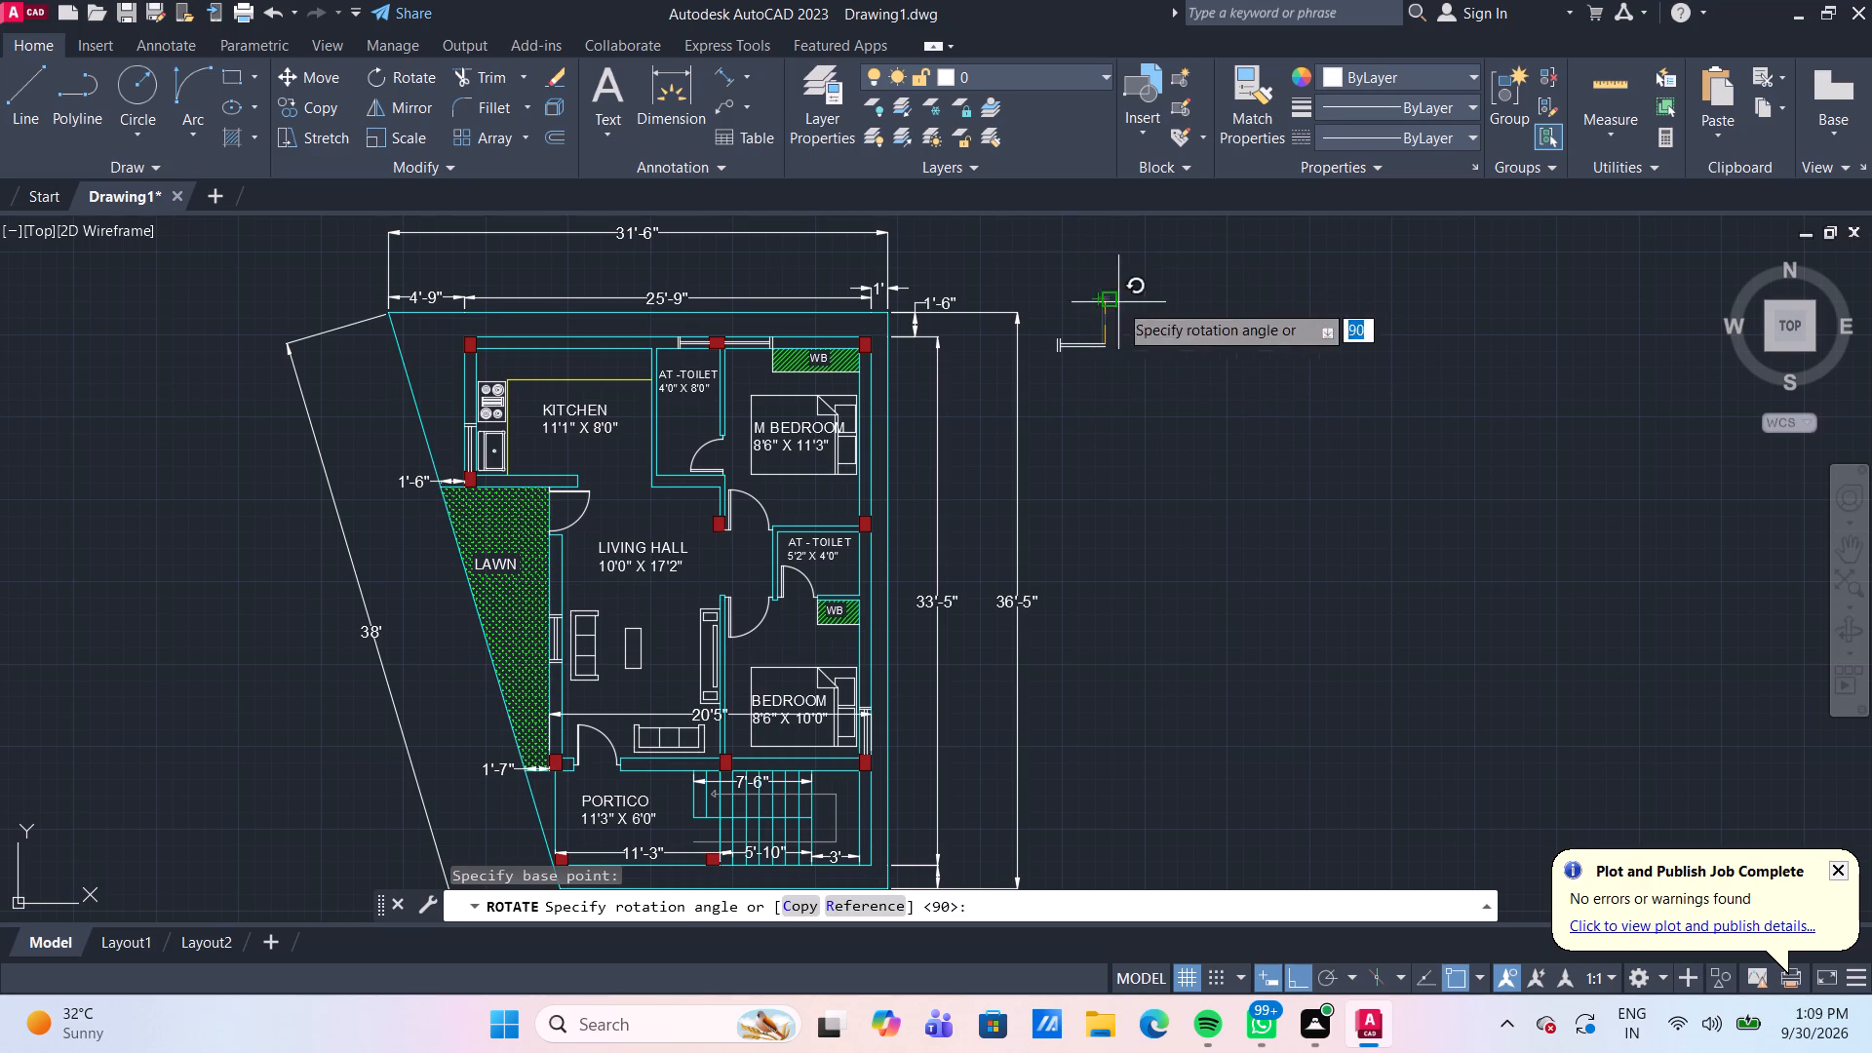
left_click(1054, 351)
Offset the outermost short end line of the spare window 2' toward its open end.
scroll(1148, 433, "up", 1)
middle_click_drag(1157, 438, 1164, 442)
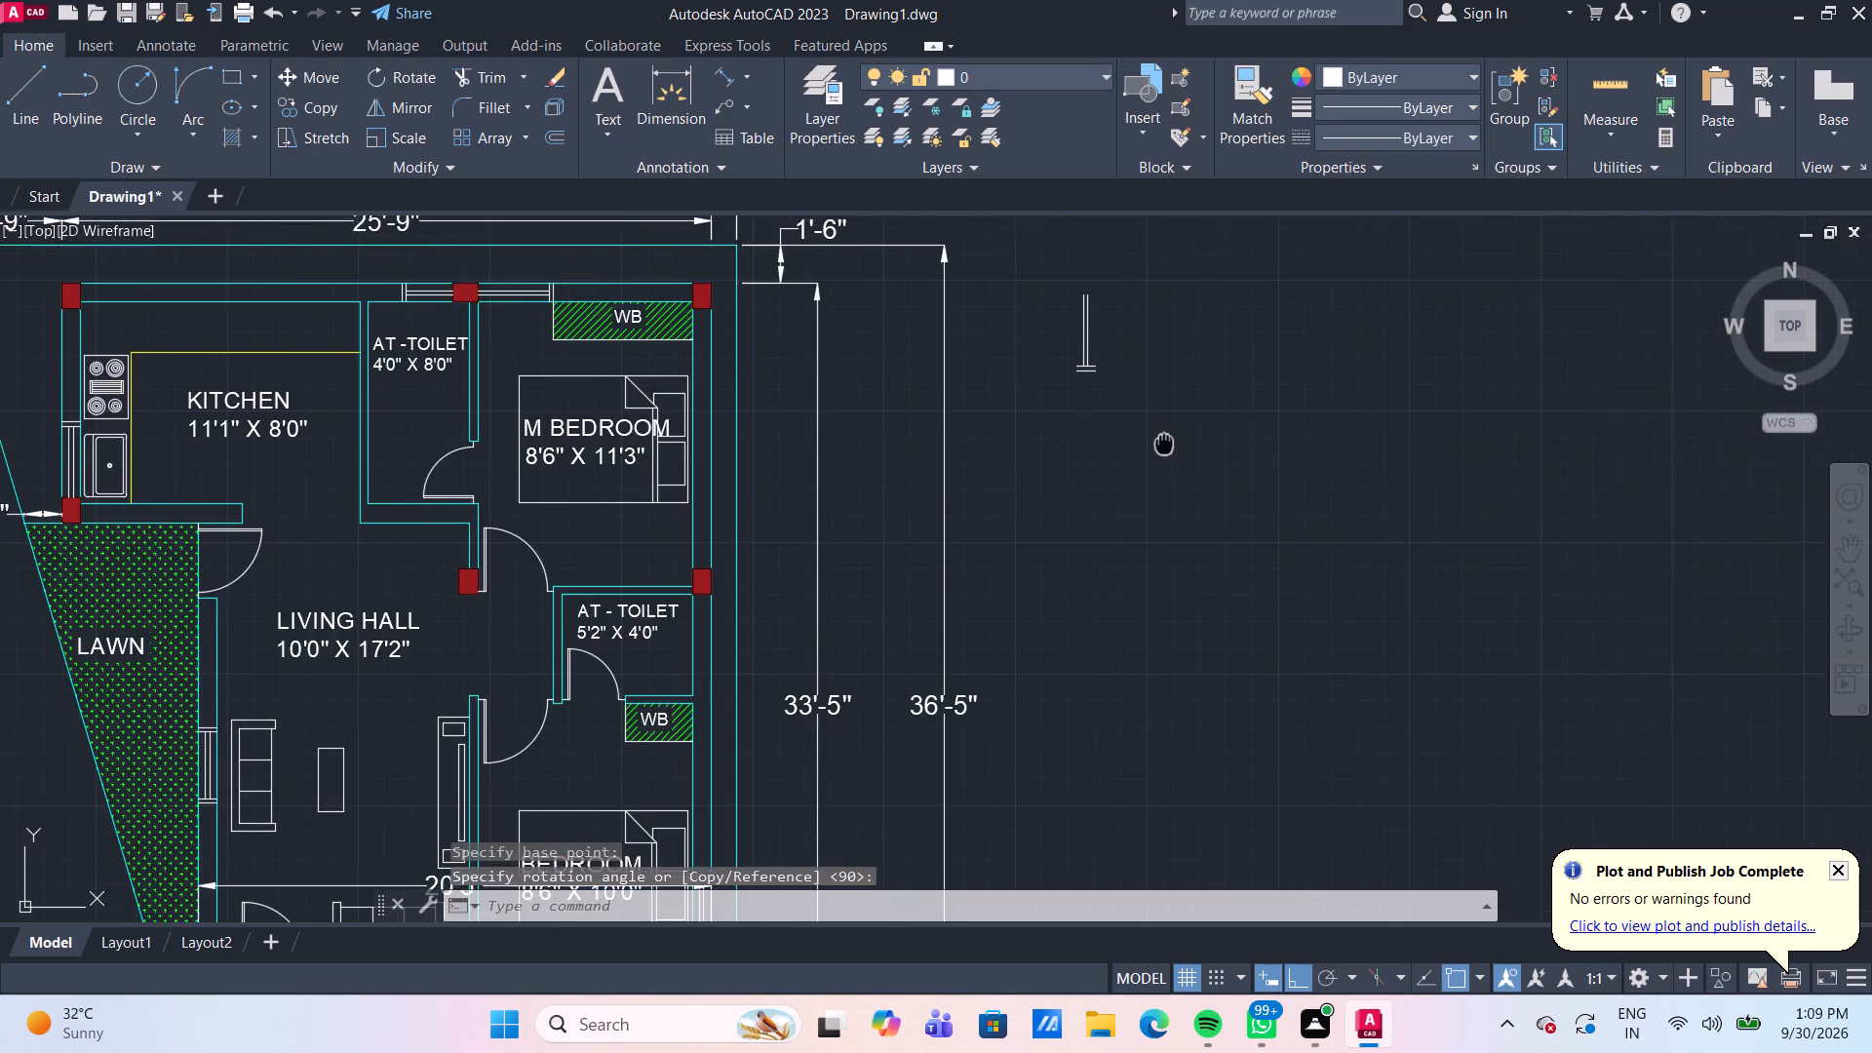
middle_click_drag(1164, 442, 1162, 512)
scroll(1133, 403, "up", 1)
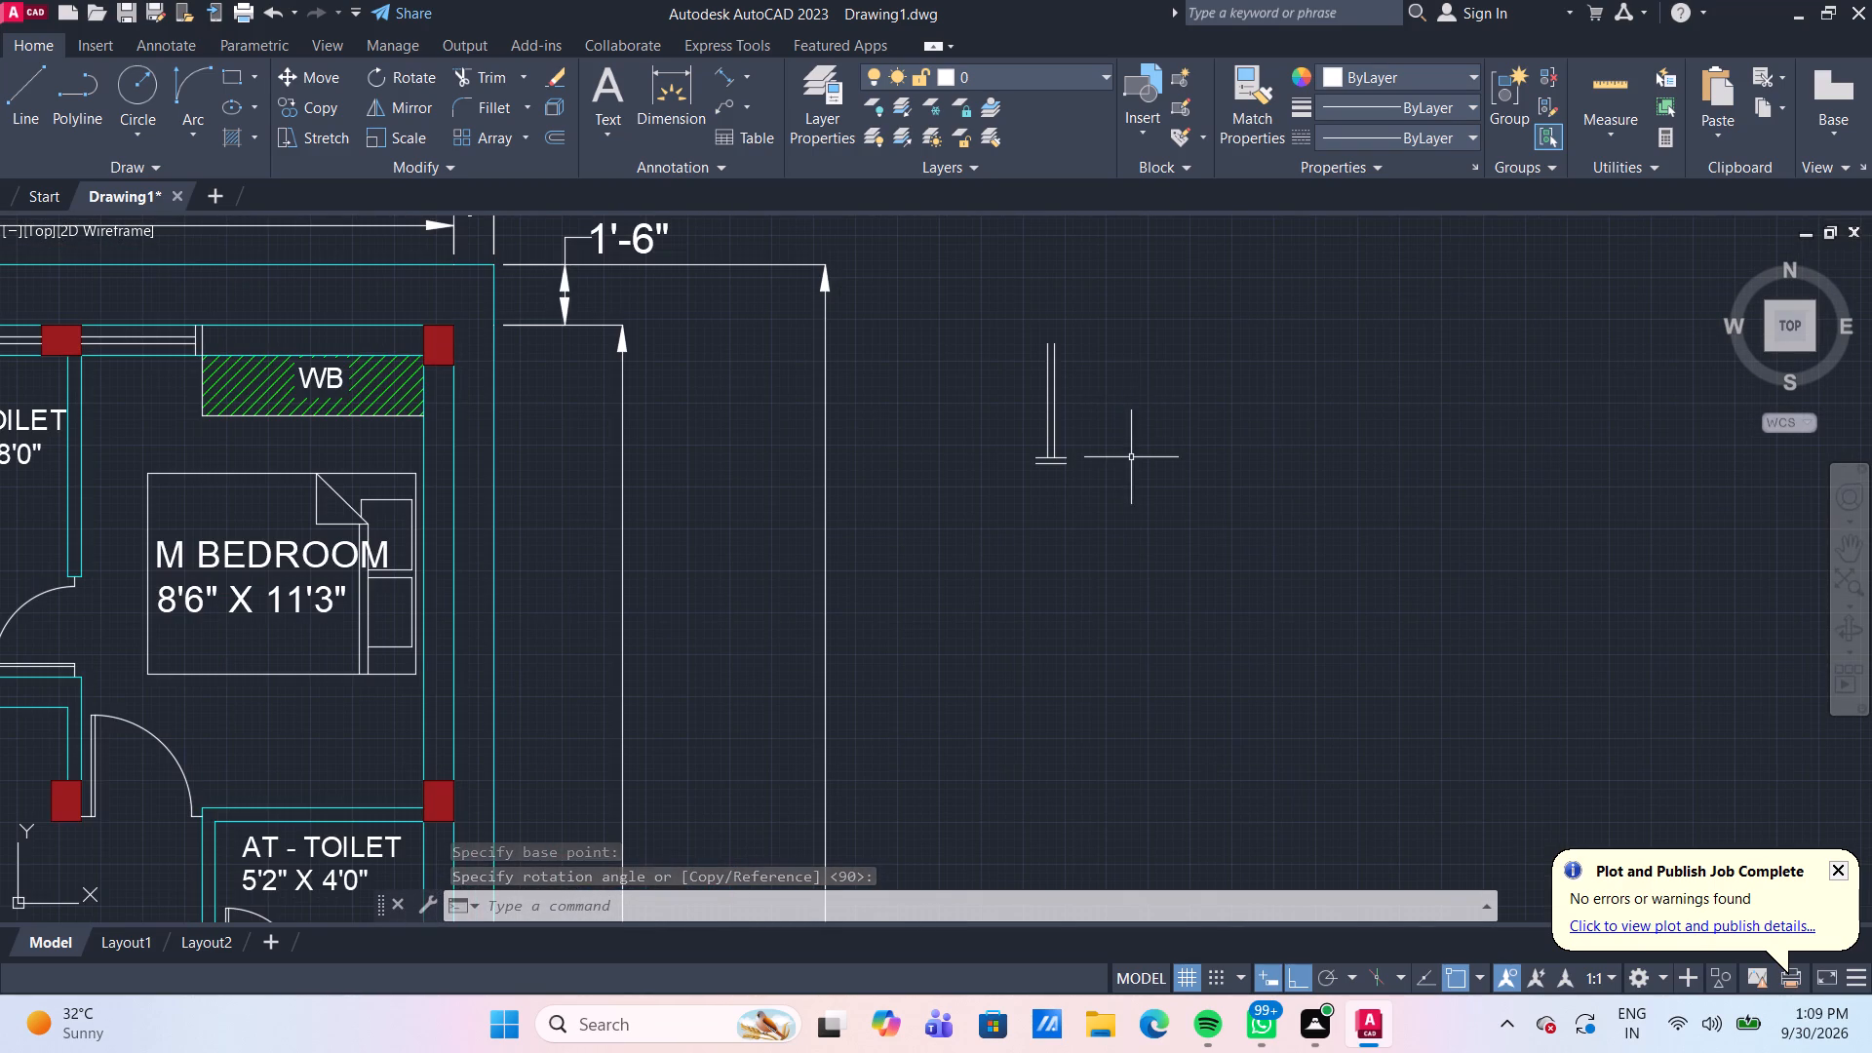
scroll(1125, 458, "up", 1)
key("o")
key("Return")
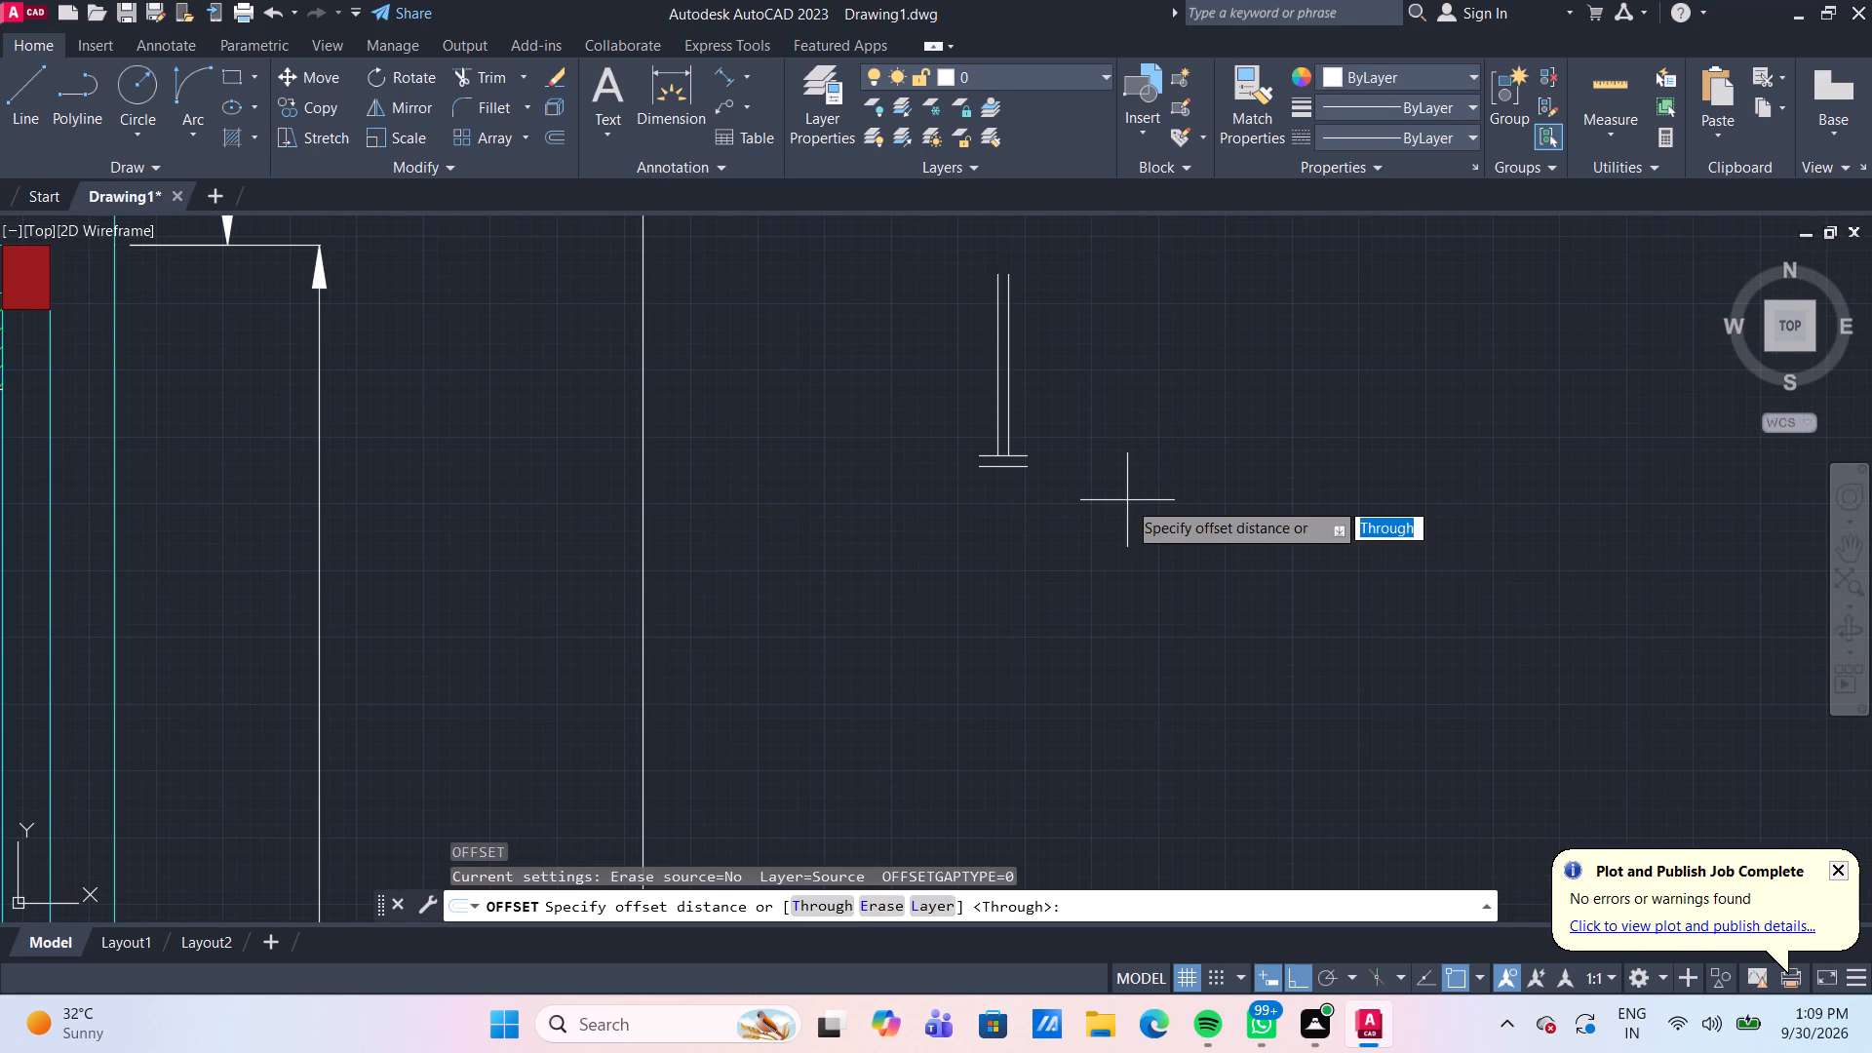
key("Return")
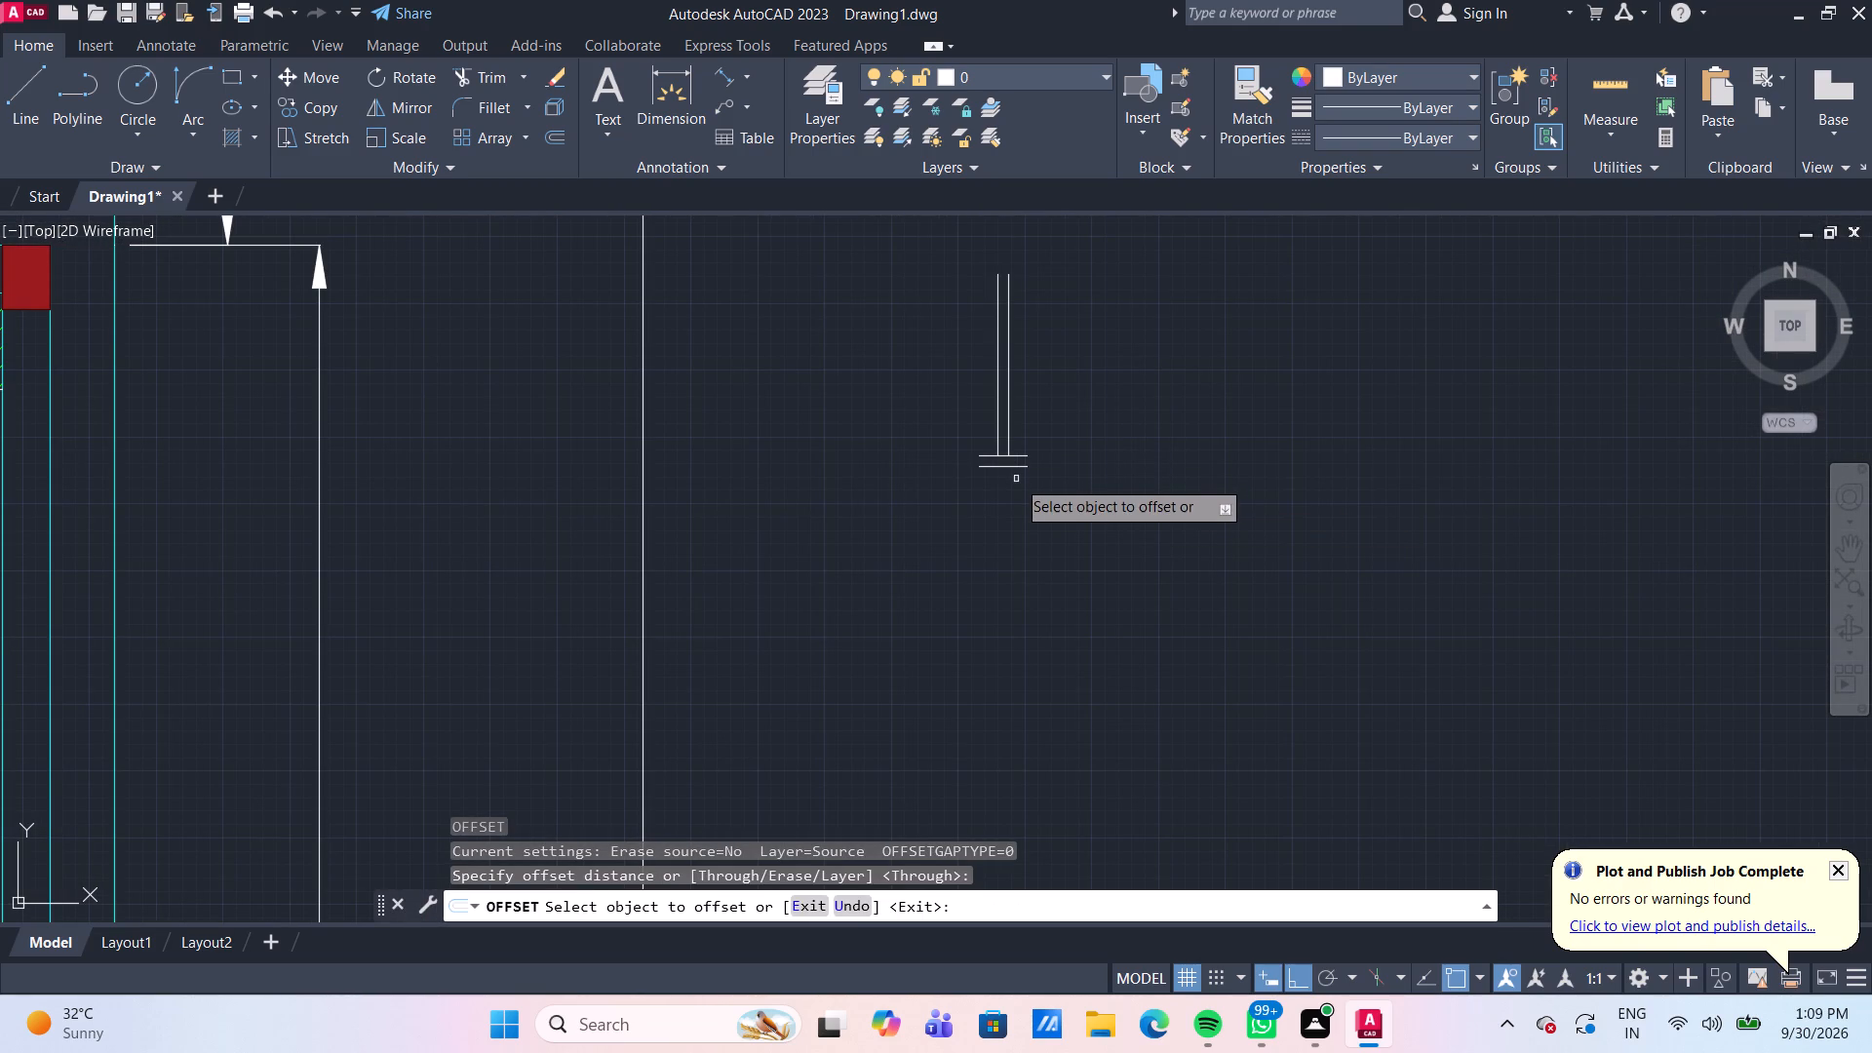
left_click(1019, 465)
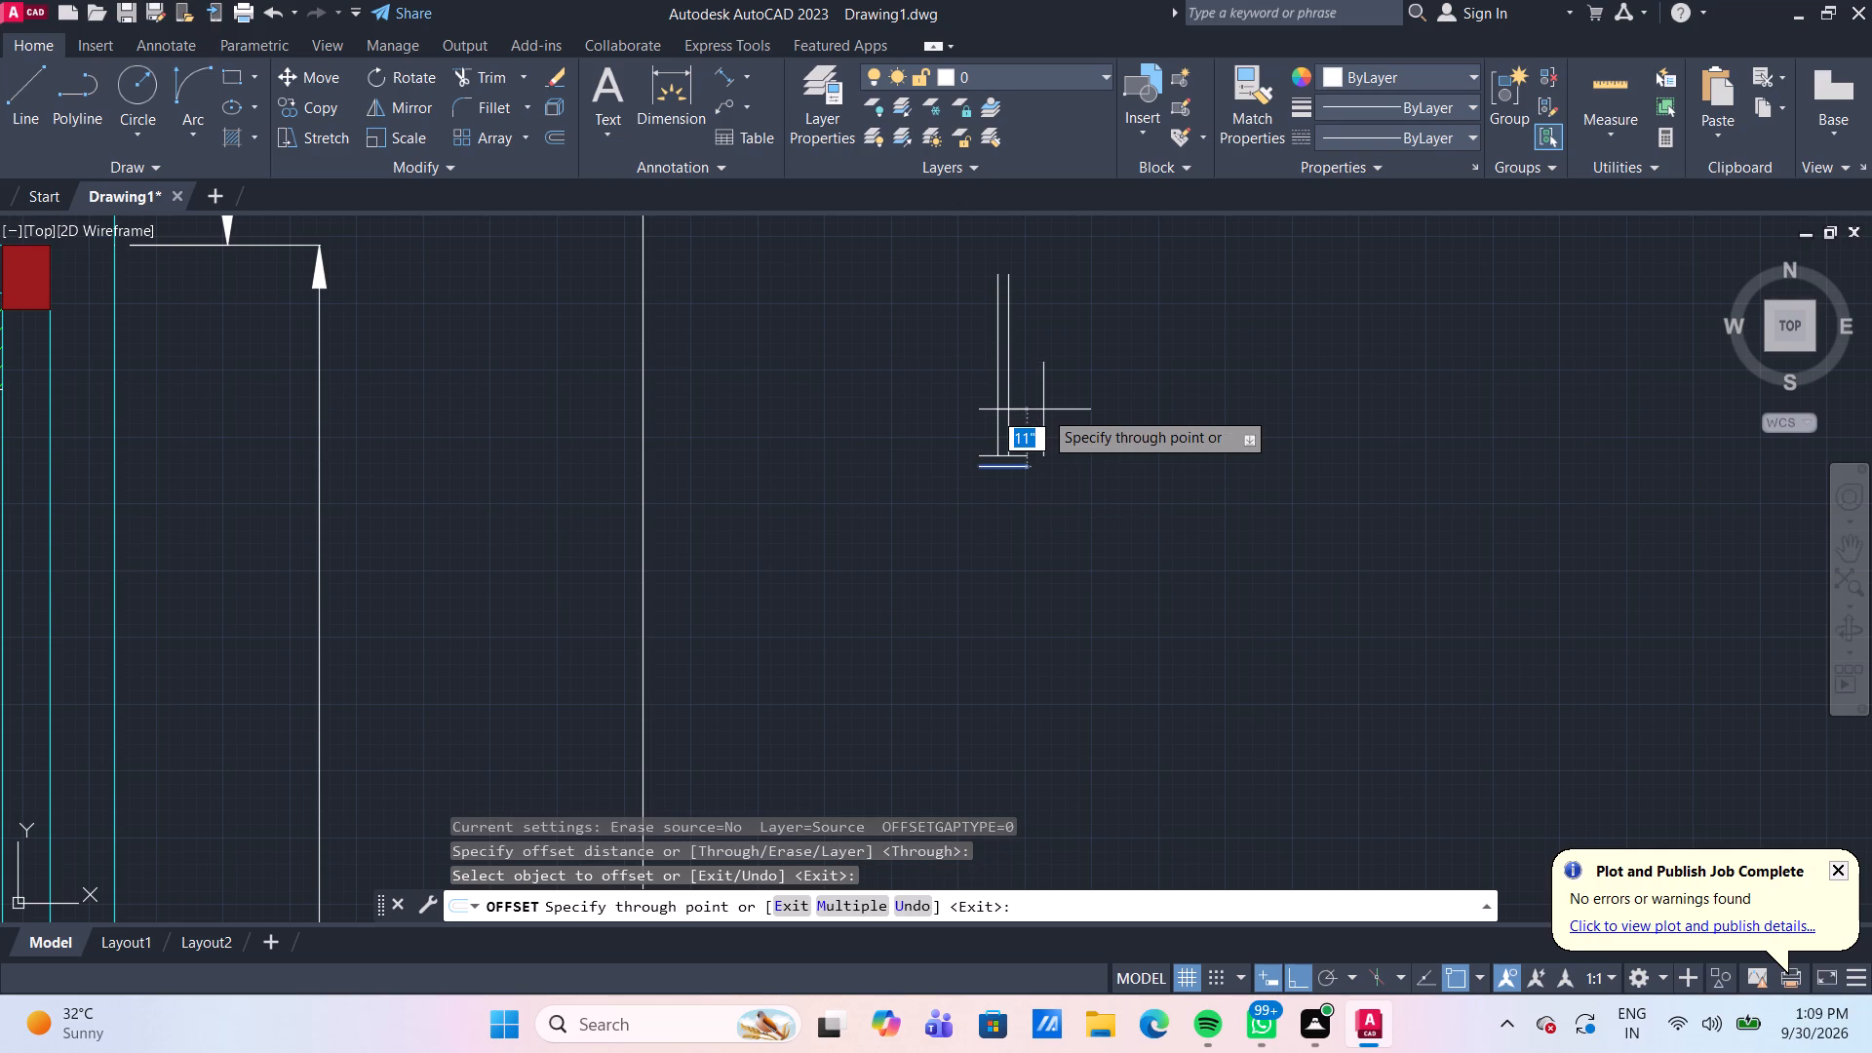
type("2'")
key("Return")
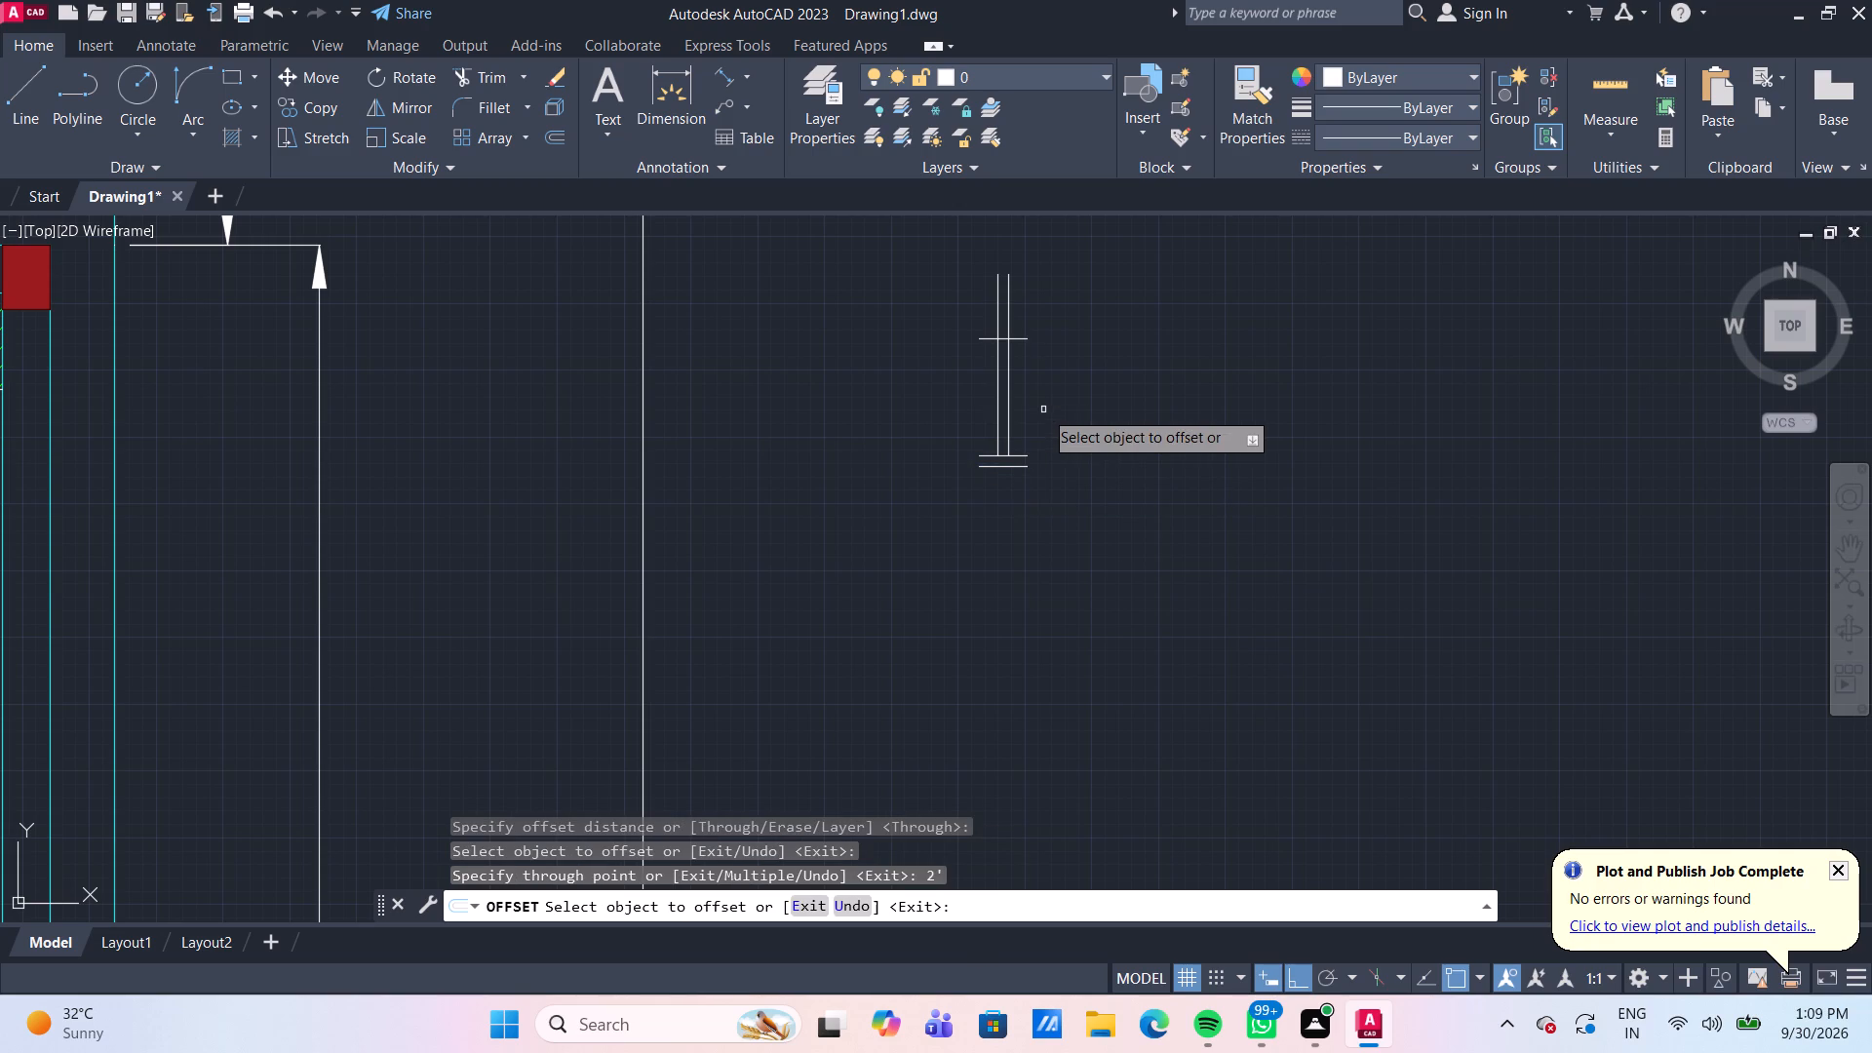
key("Escape")
Shorten the spare window by trimming its two long lines beyond the offset line, and delete that offset line.
type("TR")
key("Return")
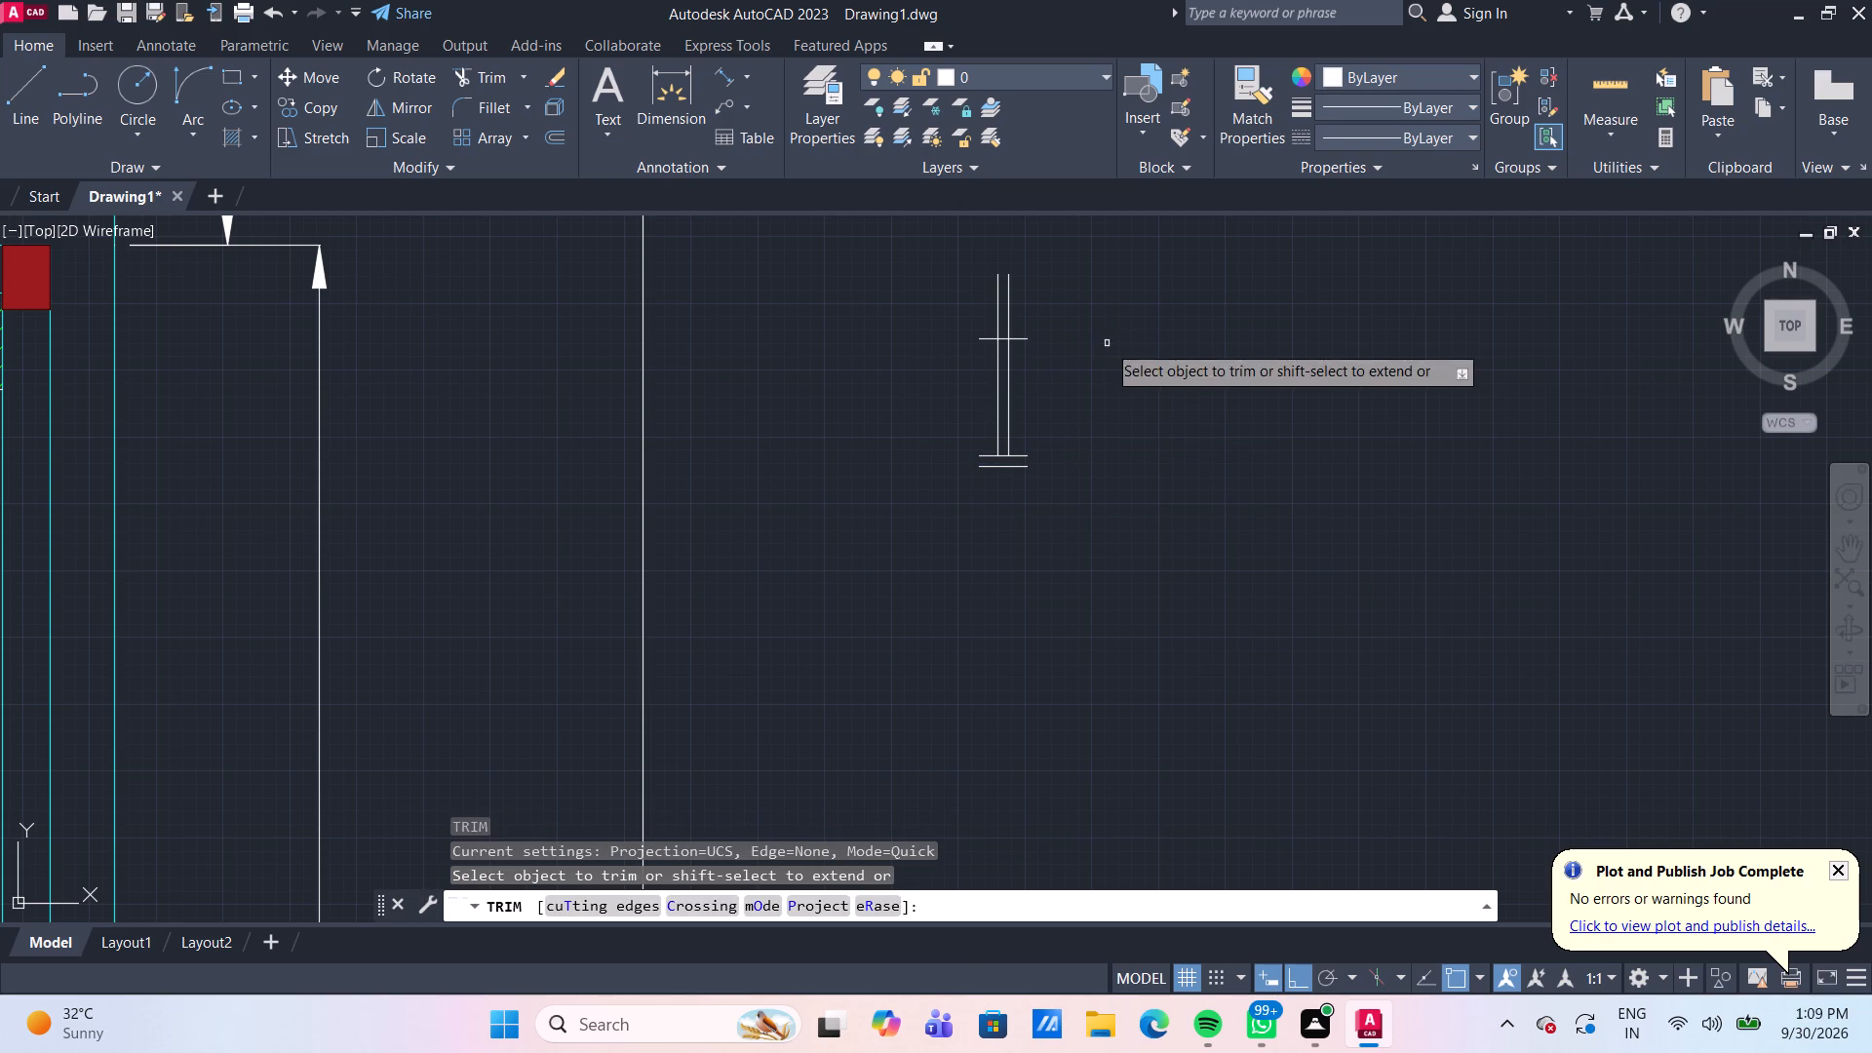
left_click_drag(990, 301, 998, 306)
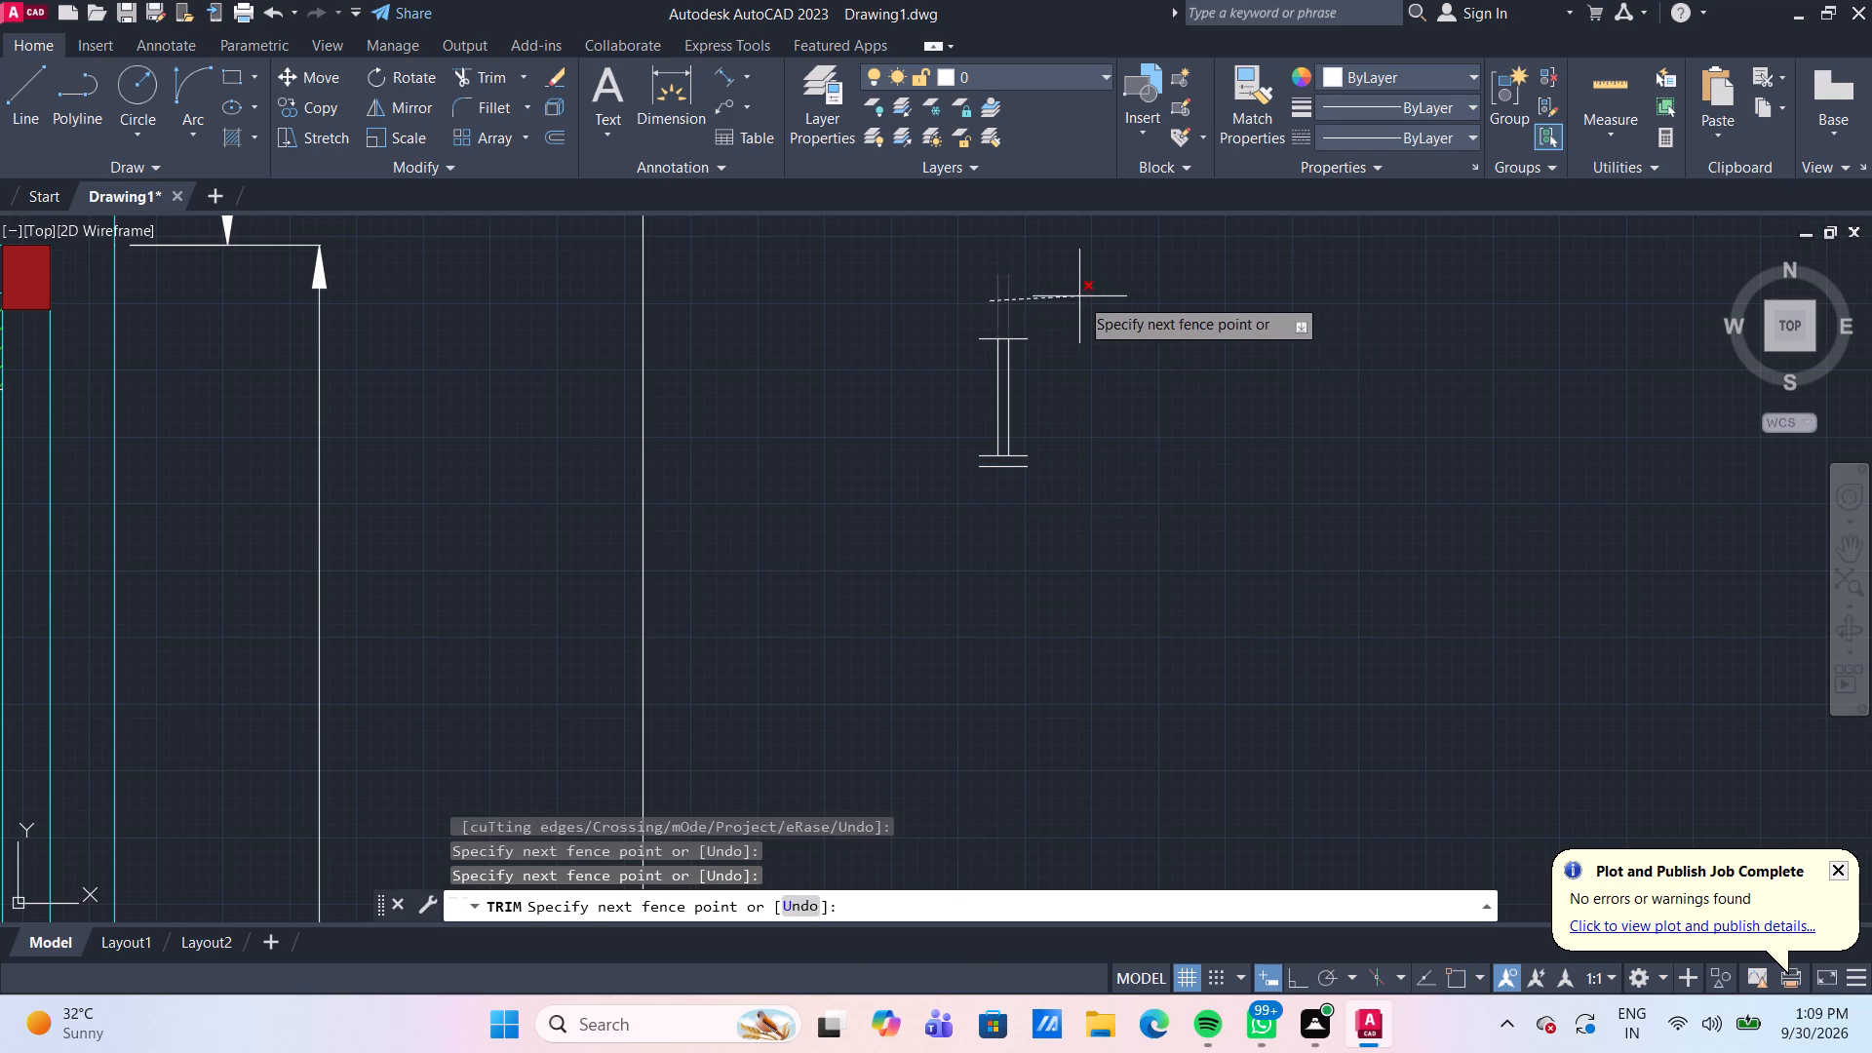
left_click(1079, 296)
key("Escape")
left_click(1025, 337)
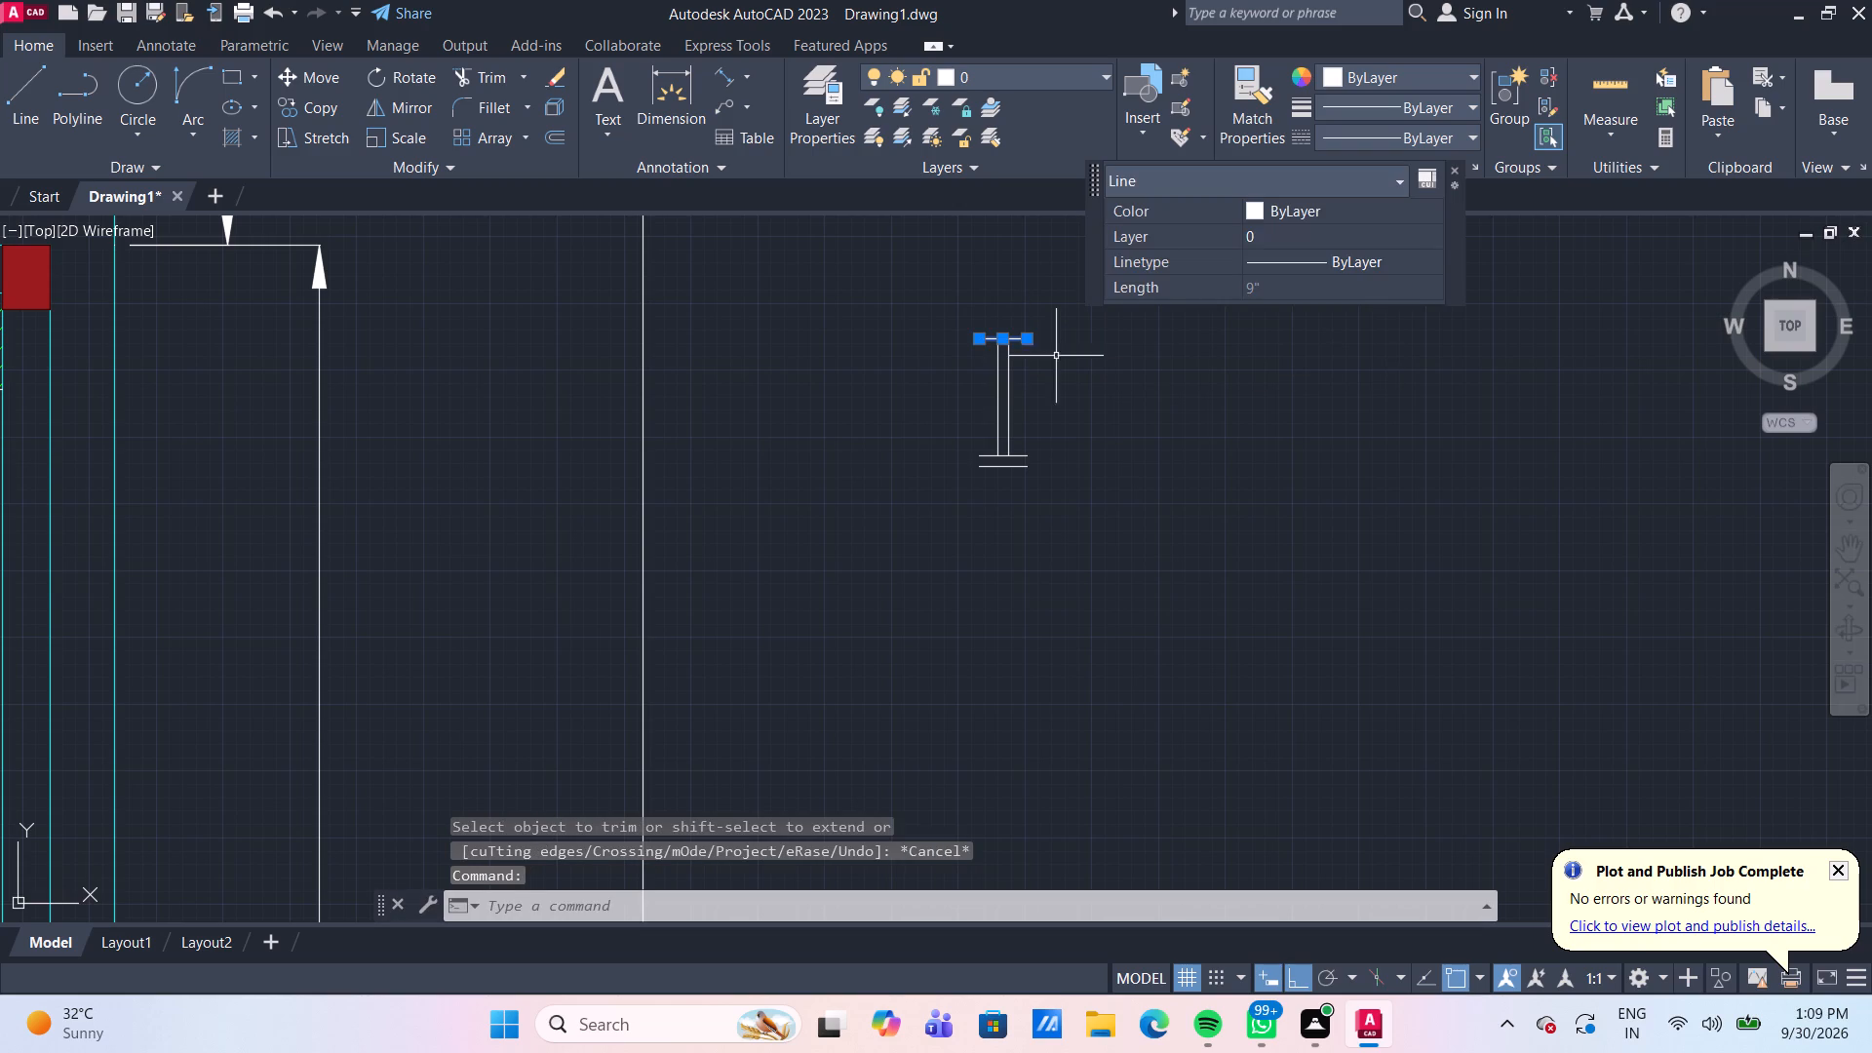
key("Delete")
Move the shortened window into the outer wall of the 5'2" x 4'0" AT-TOILET, with its open end against the column.
left_click_drag(1079, 513, 1024, 454)
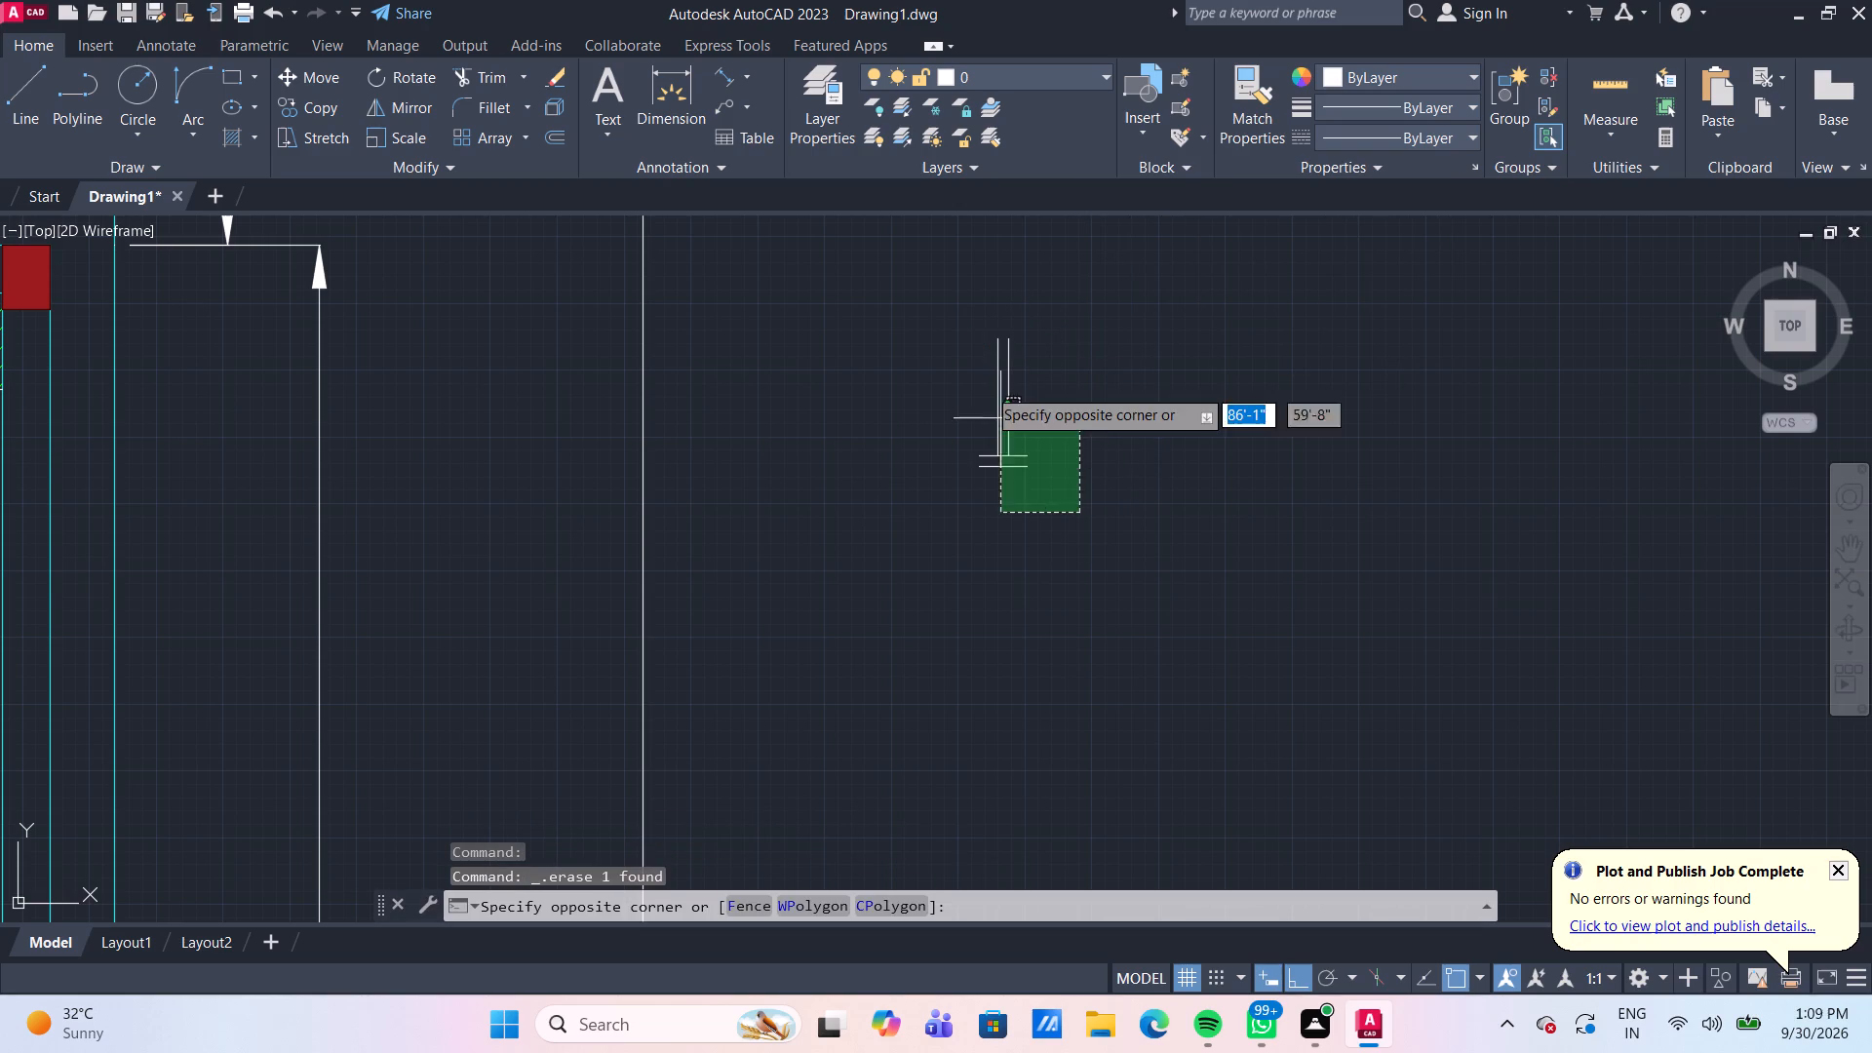
left_click(955, 304)
key("m")
key("Return")
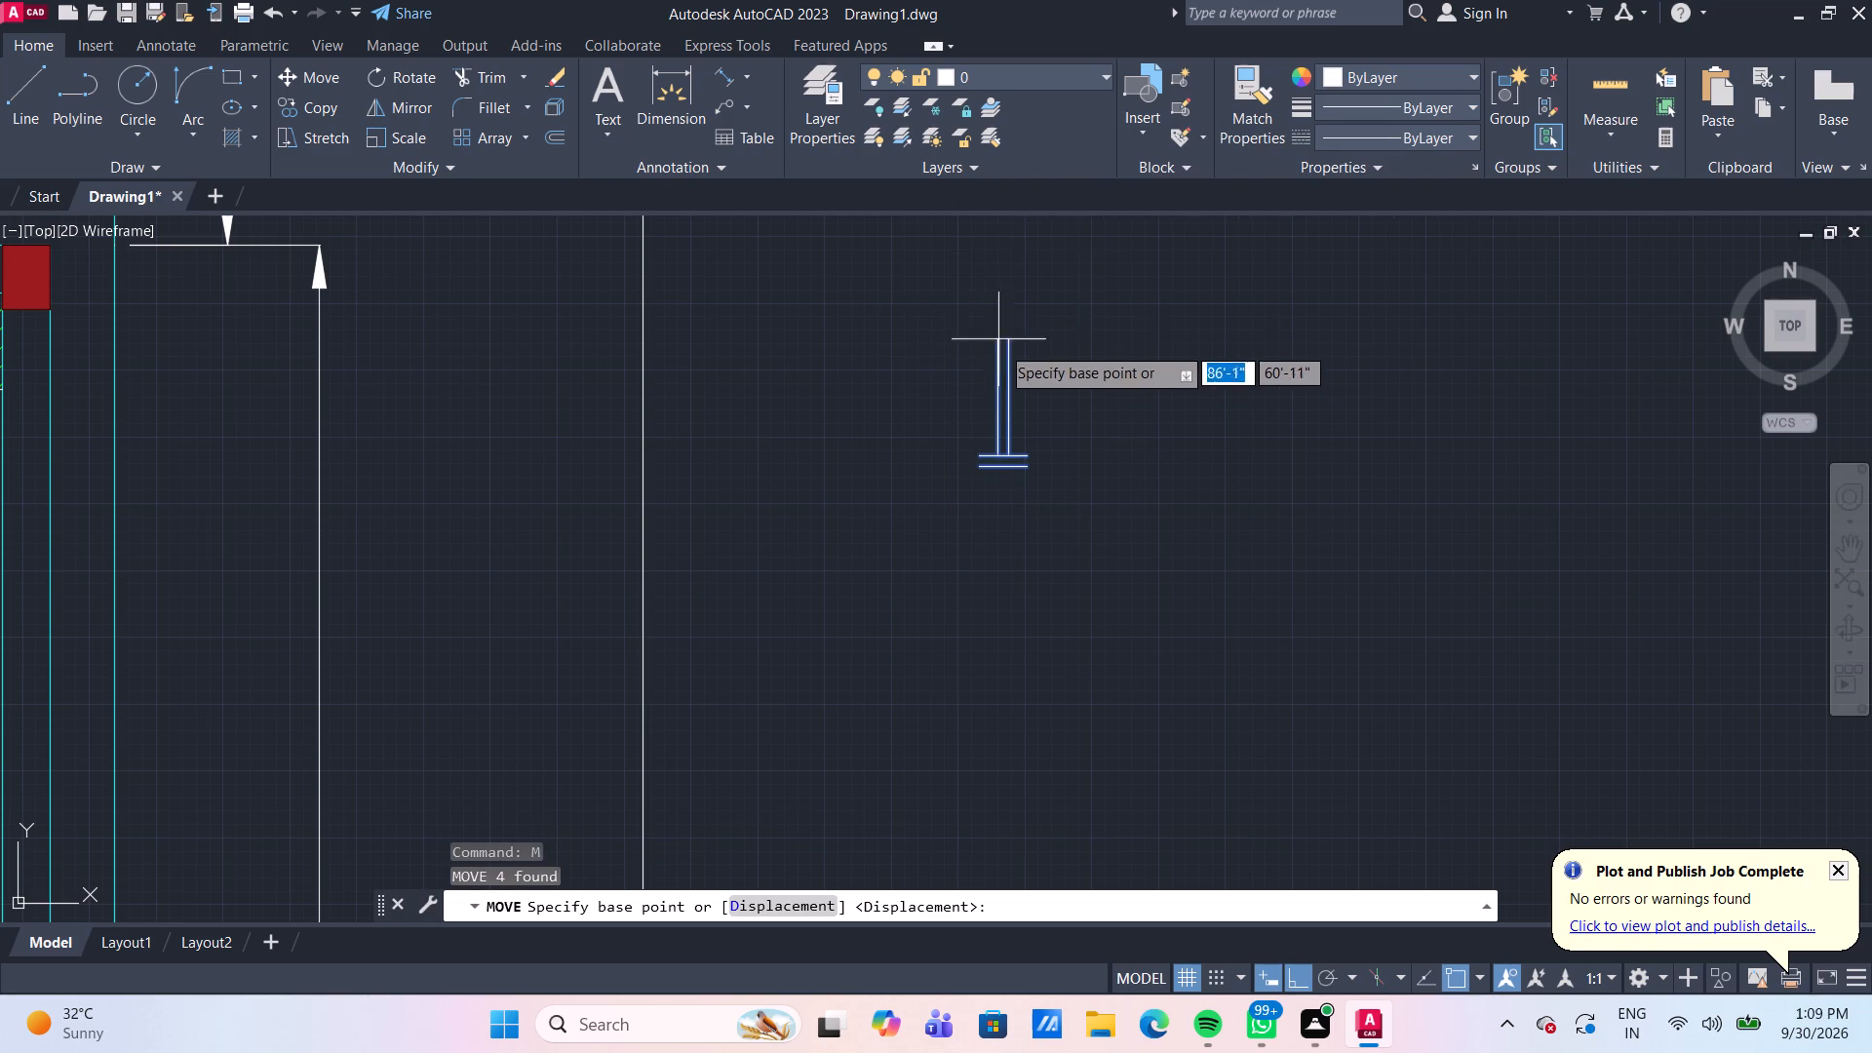
scroll(1014, 372, "up", 2)
left_click(998, 287)
scroll(998, 287, "down", 2)
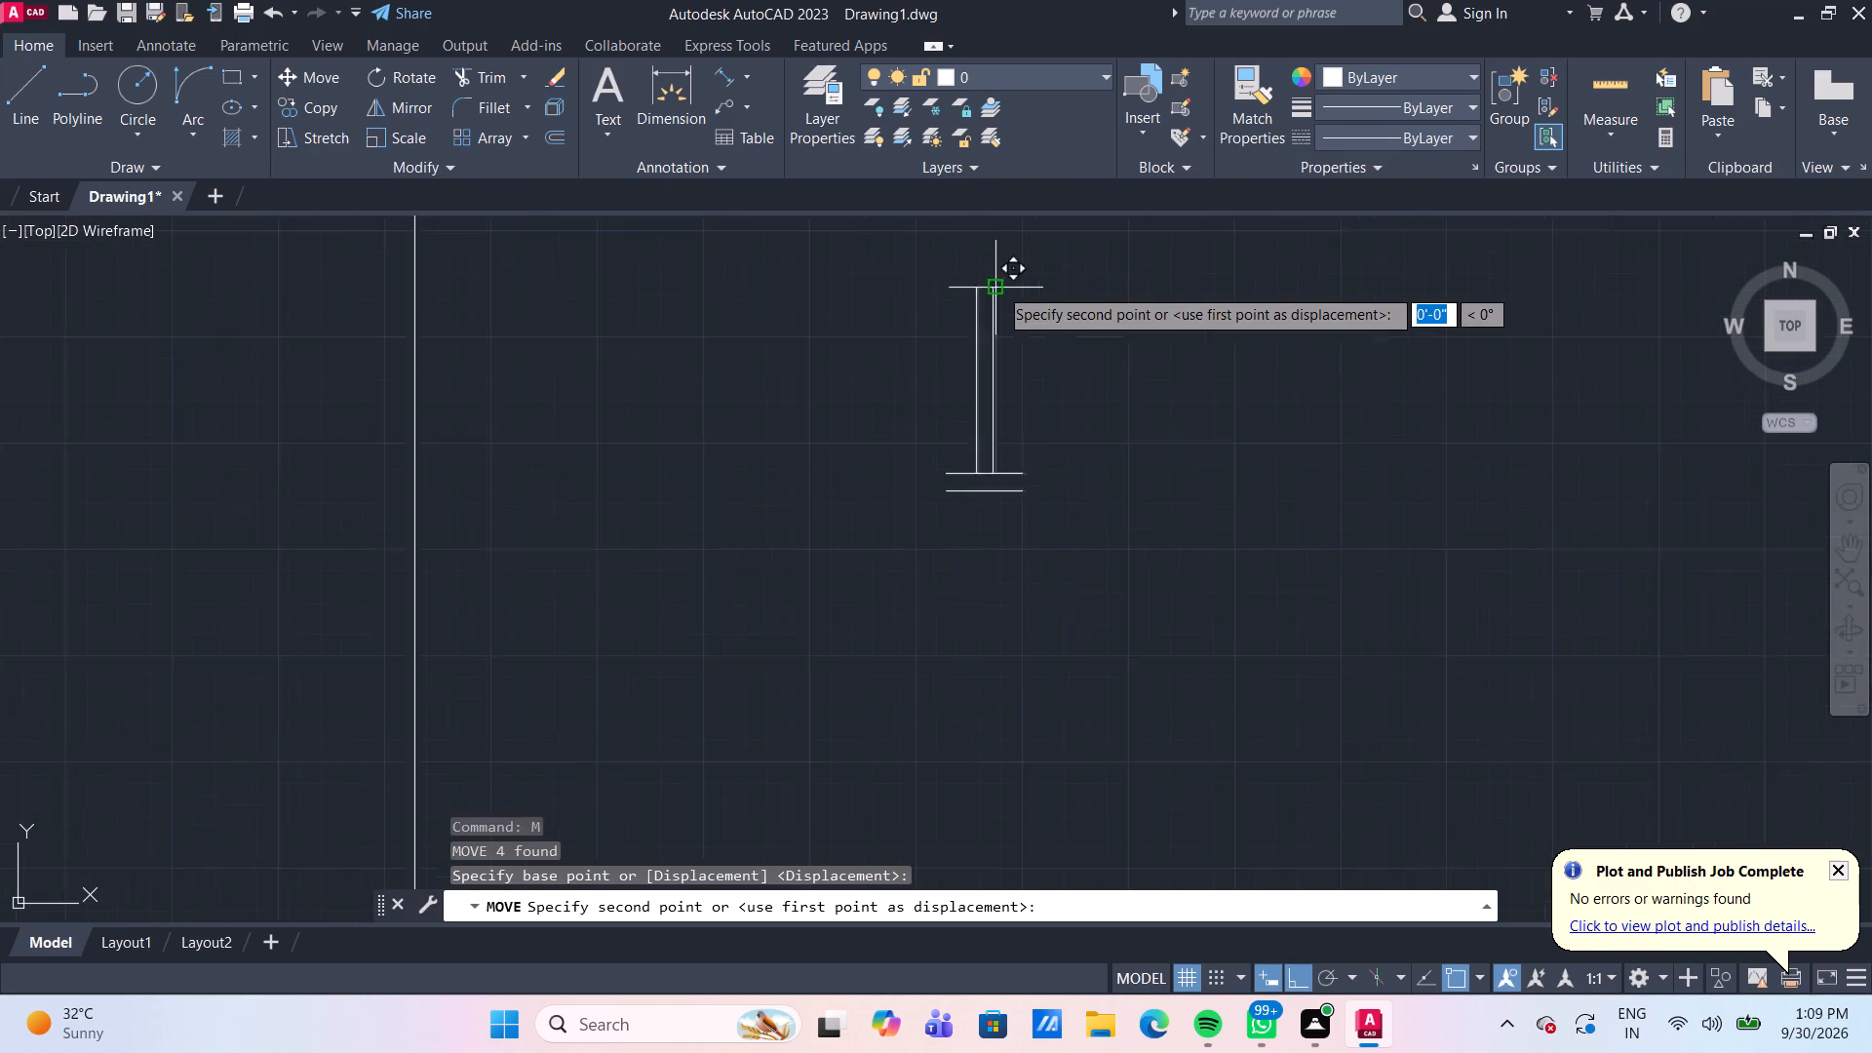
scroll(998, 287, "down", 2)
scroll(633, 568, "up", 3)
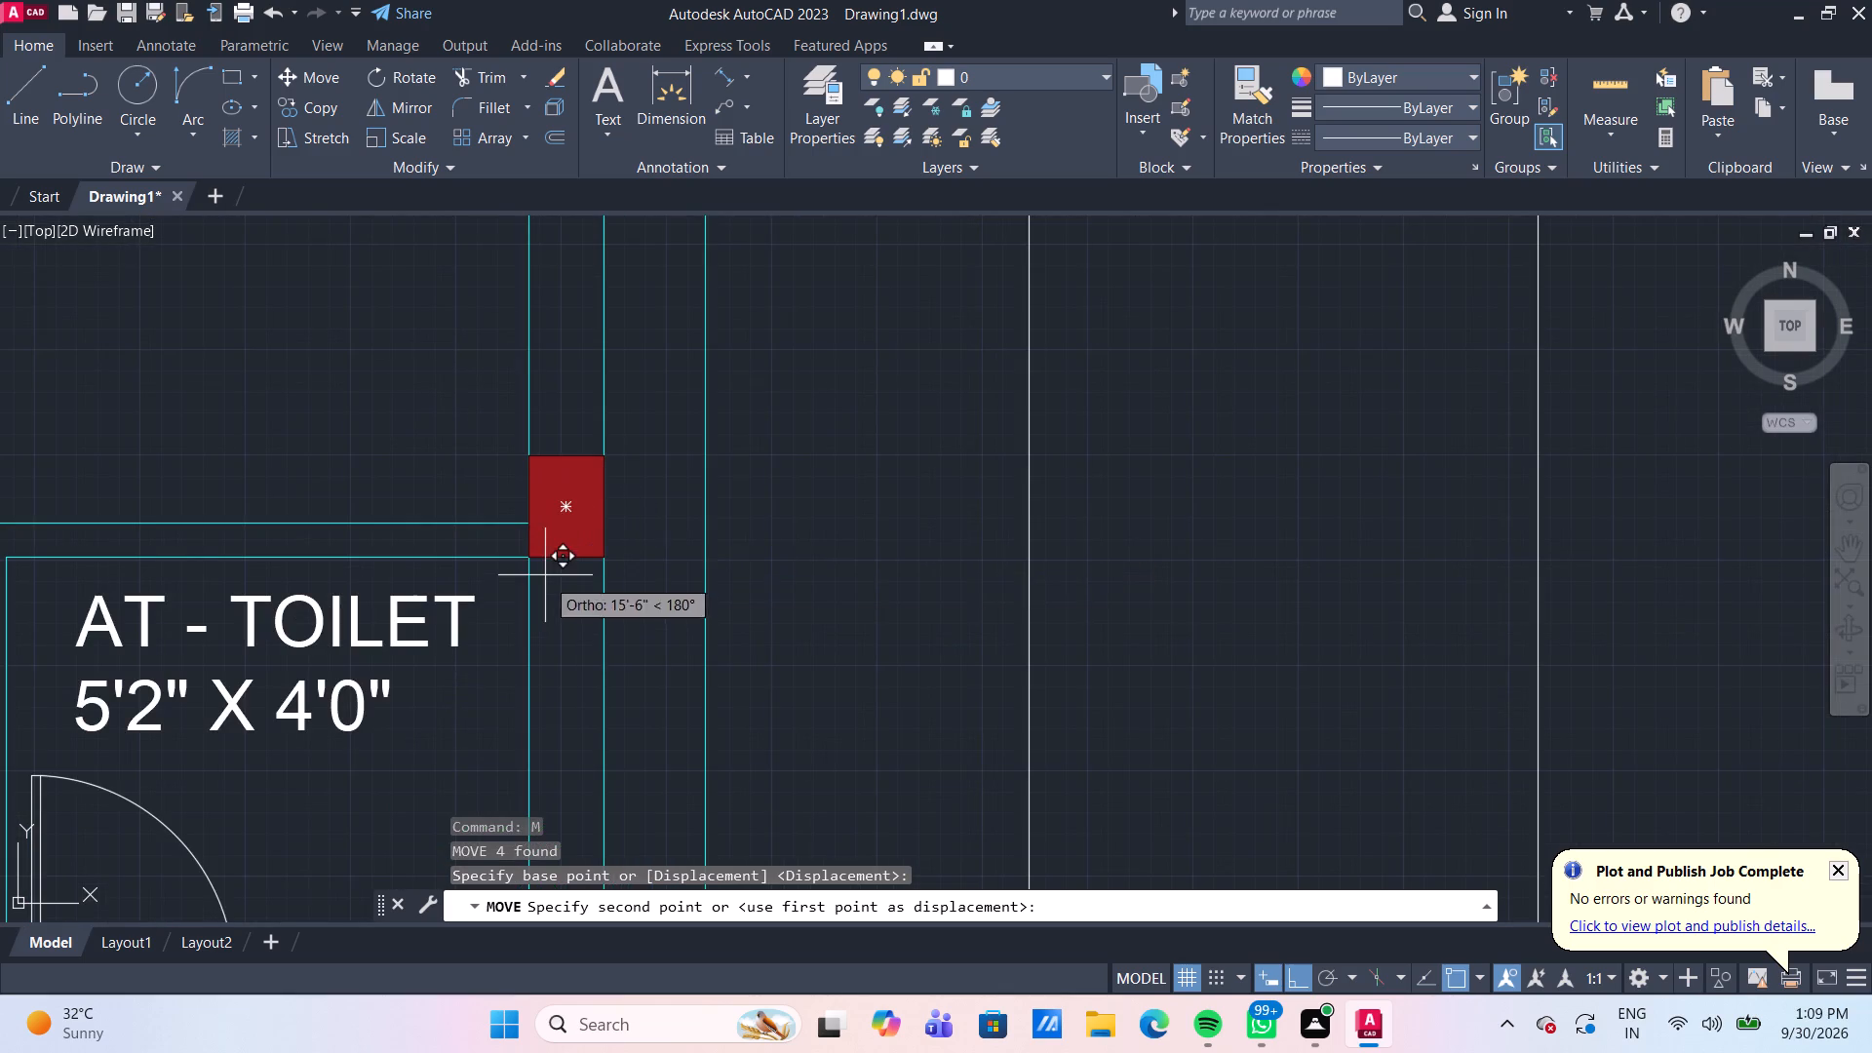
scroll(549, 566, "up", 2)
left_click(604, 546)
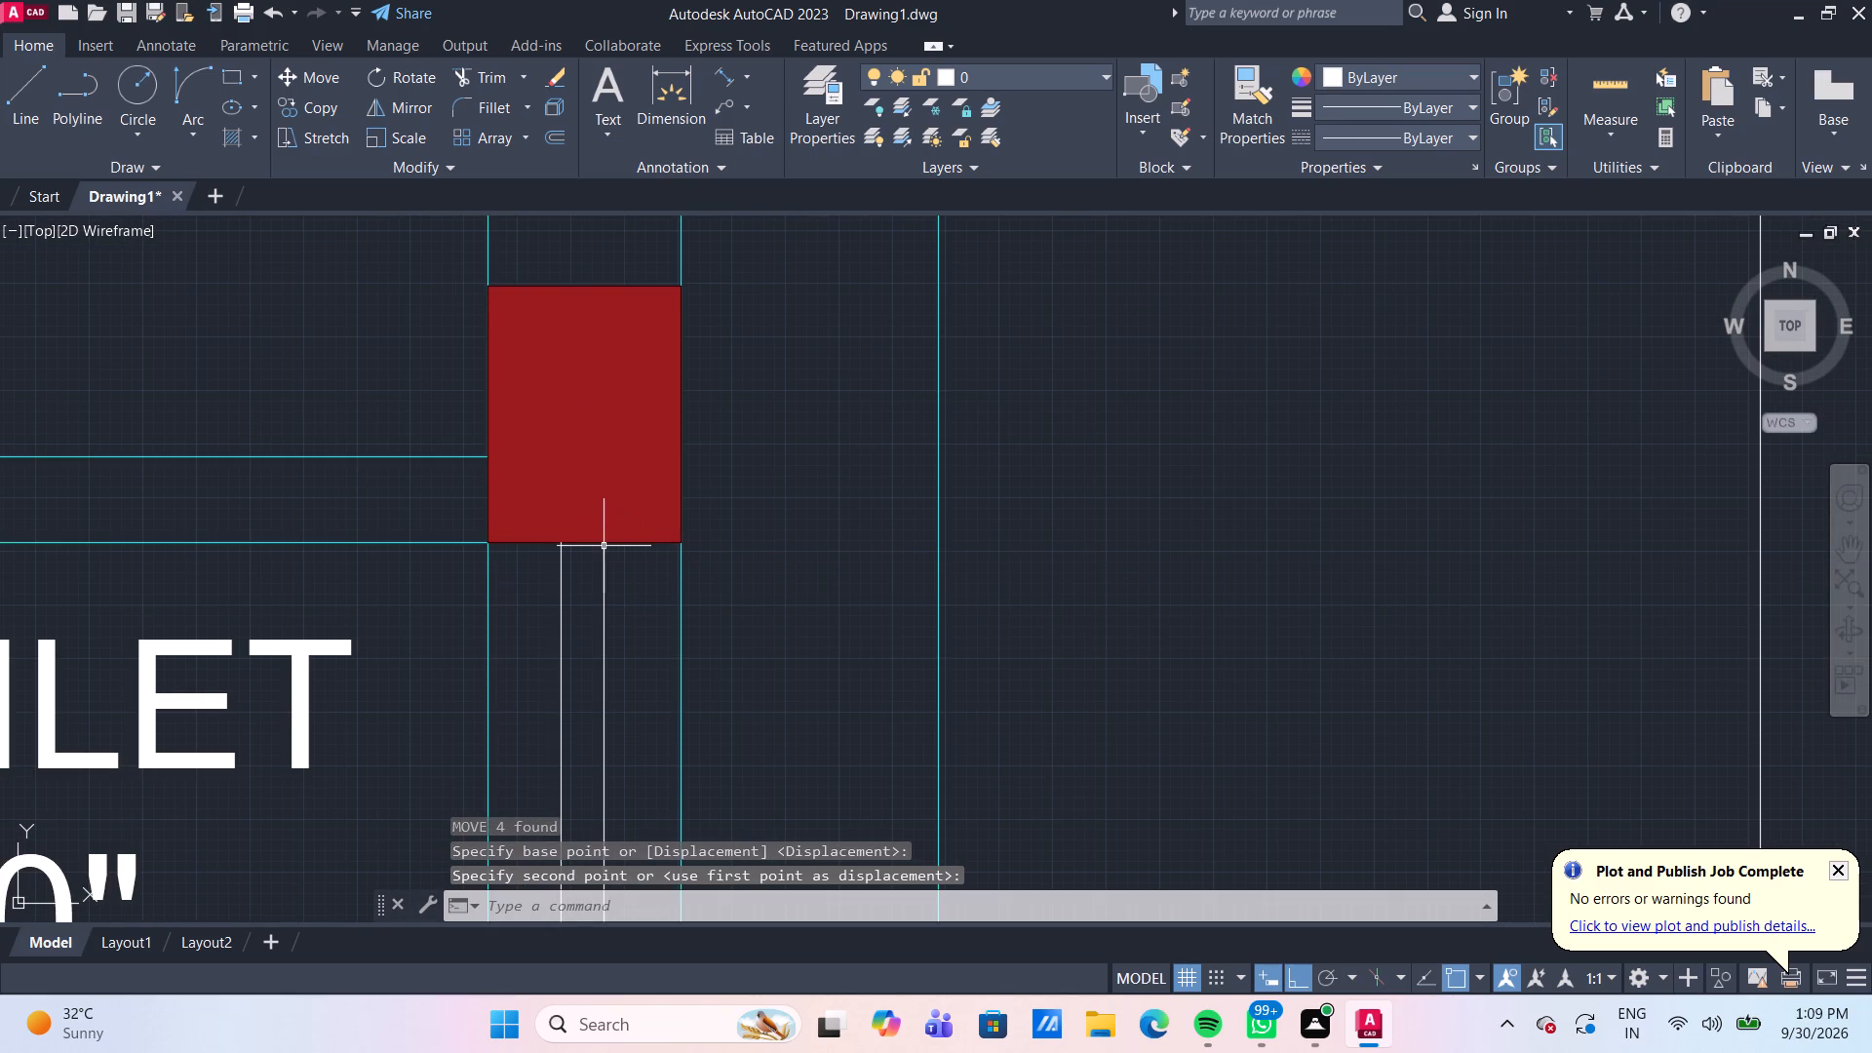
Examine the whole floor plan with the windows placed in its outer walls.
scroll(643, 532, "down", 2)
scroll(826, 604, "down", 2)
scroll(930, 622, "down", 1)
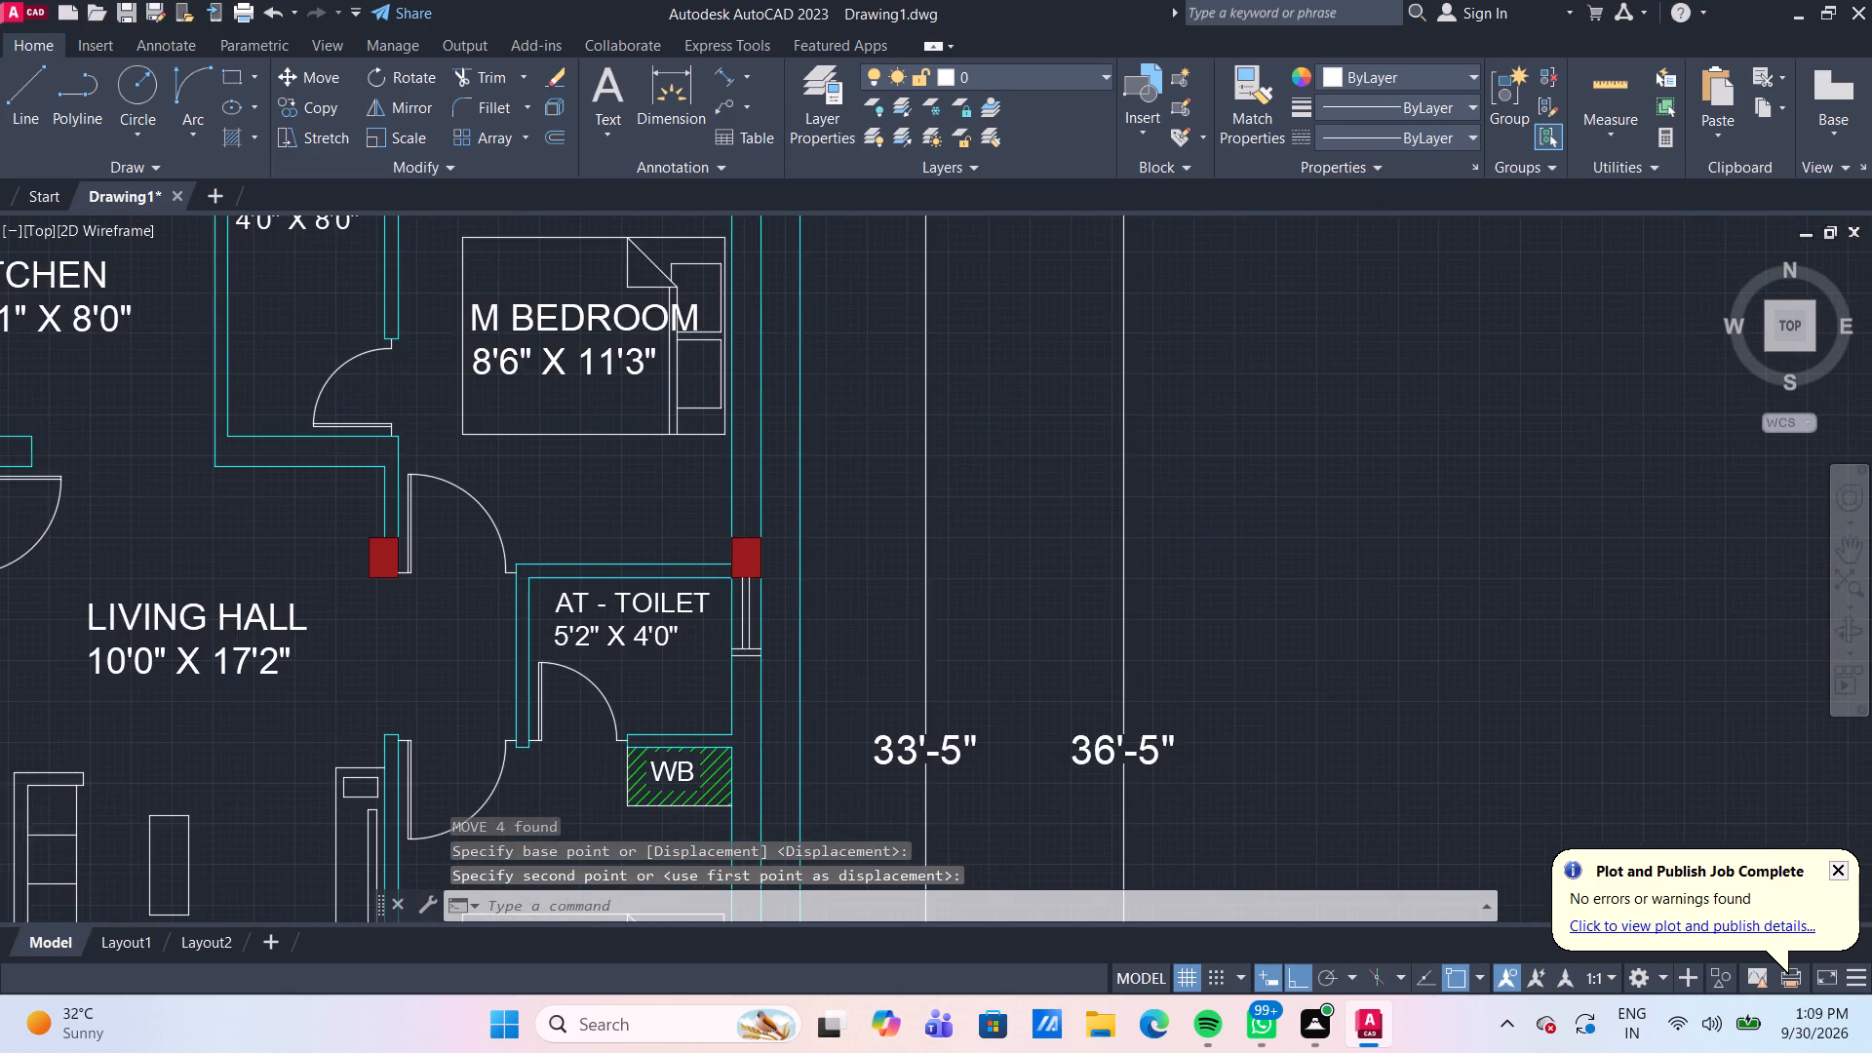
scroll(930, 622, "down", 1)
middle_click_drag(1243, 569, 1228, 464)
scroll(1230, 461, "down", 1)
middle_click_drag(1235, 464, 1257, 387)
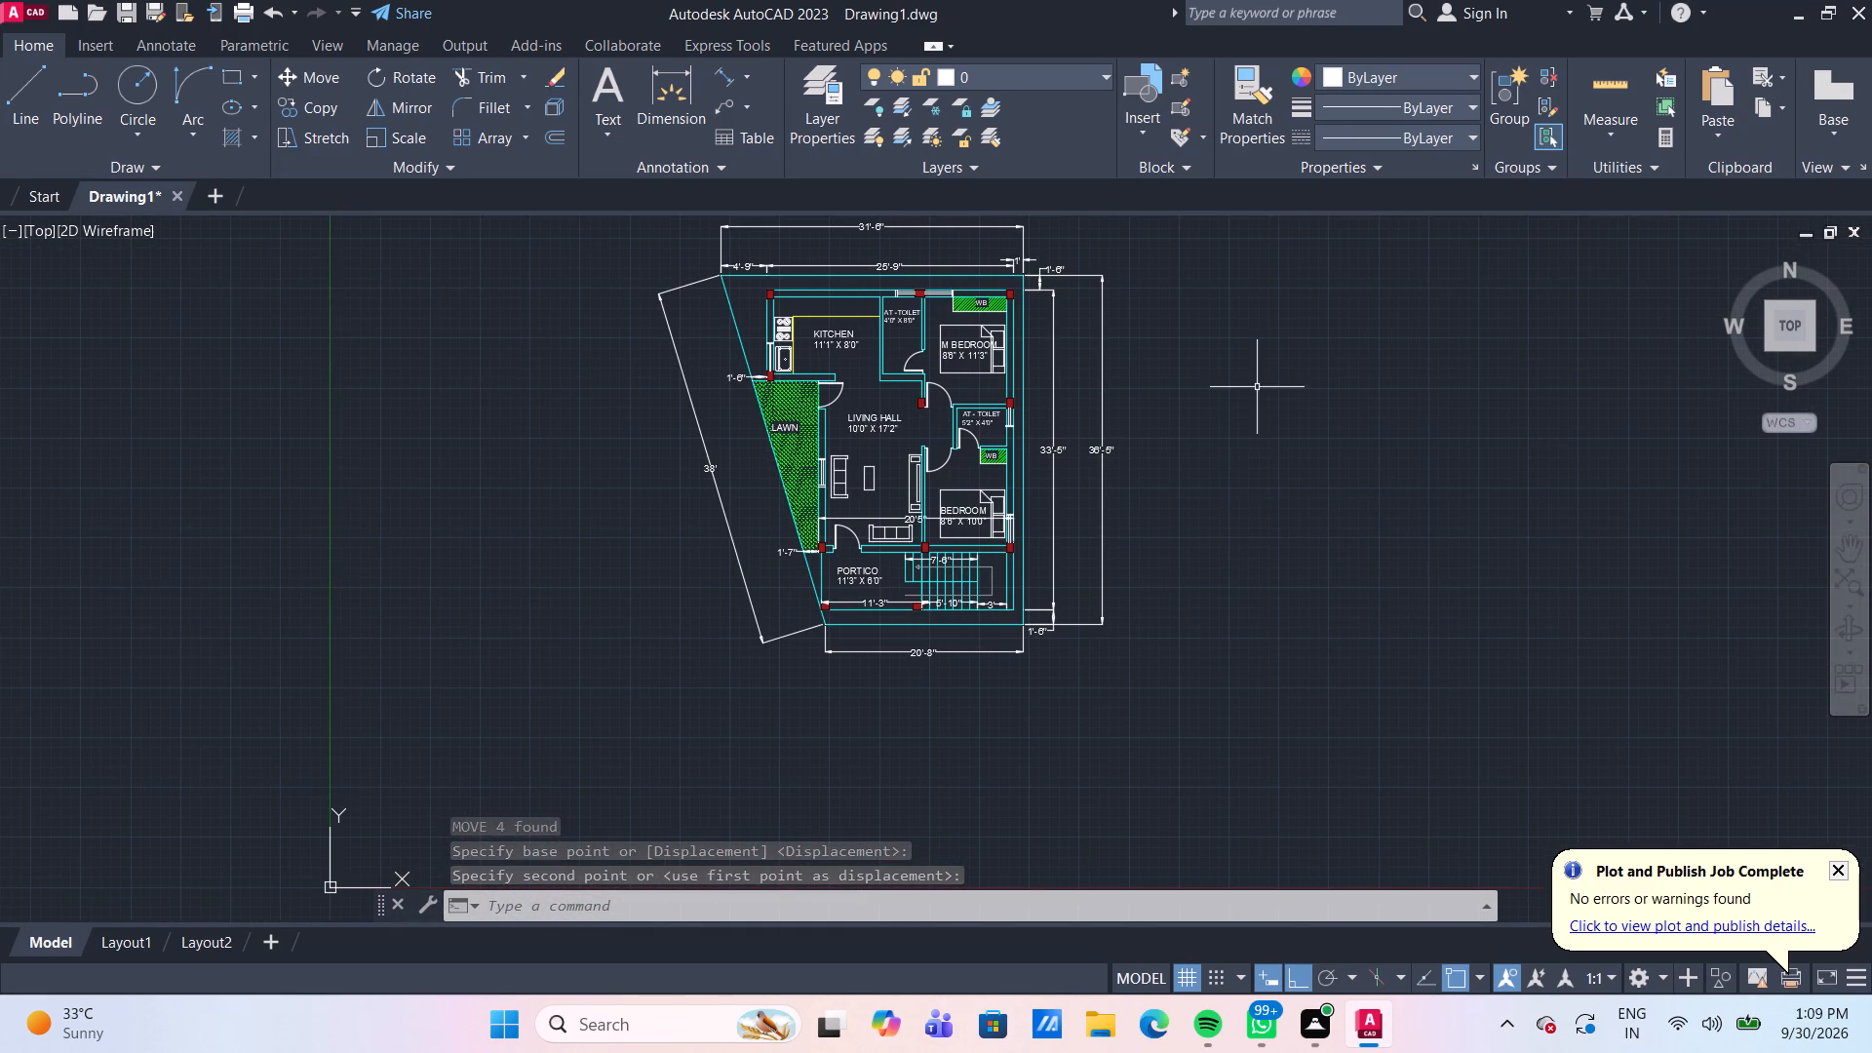
middle_click_drag(1243, 536, 1243, 592)
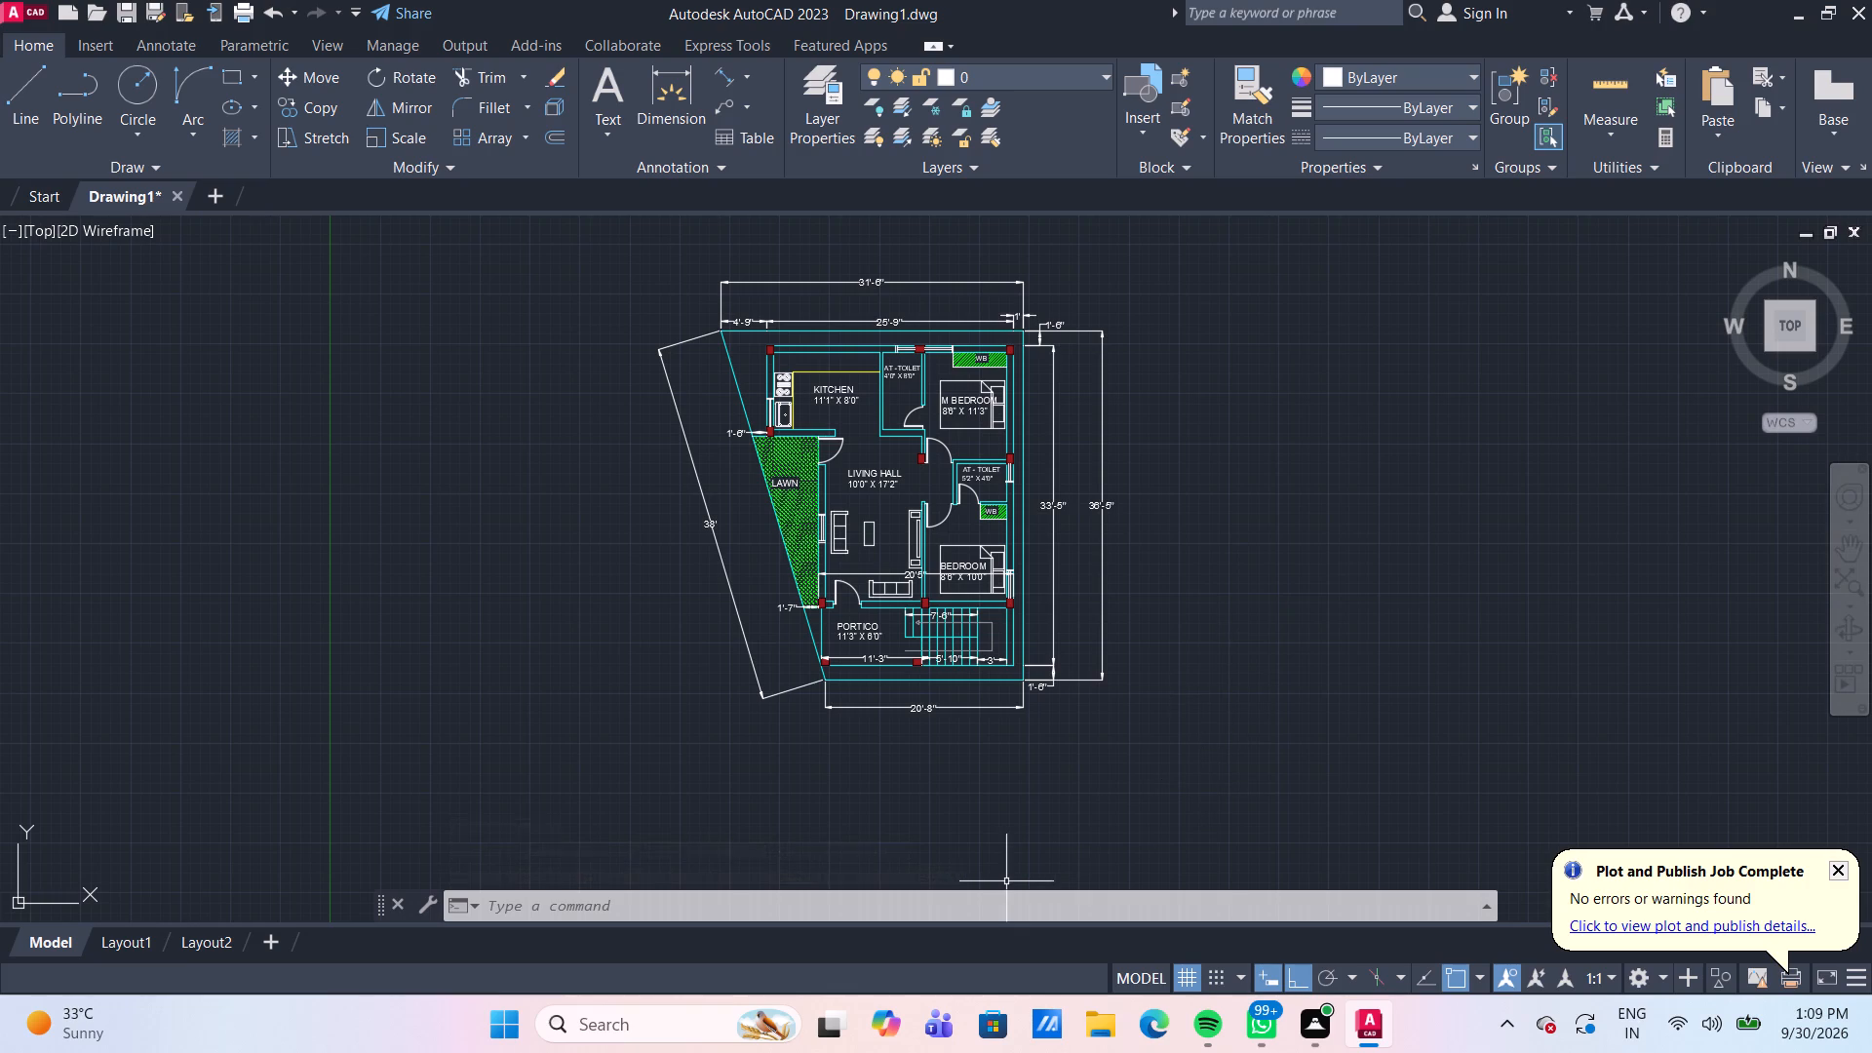
Run the LOGFILEOFF command to switch off log file recording.
left_click(1004, 897)
type("LOF")
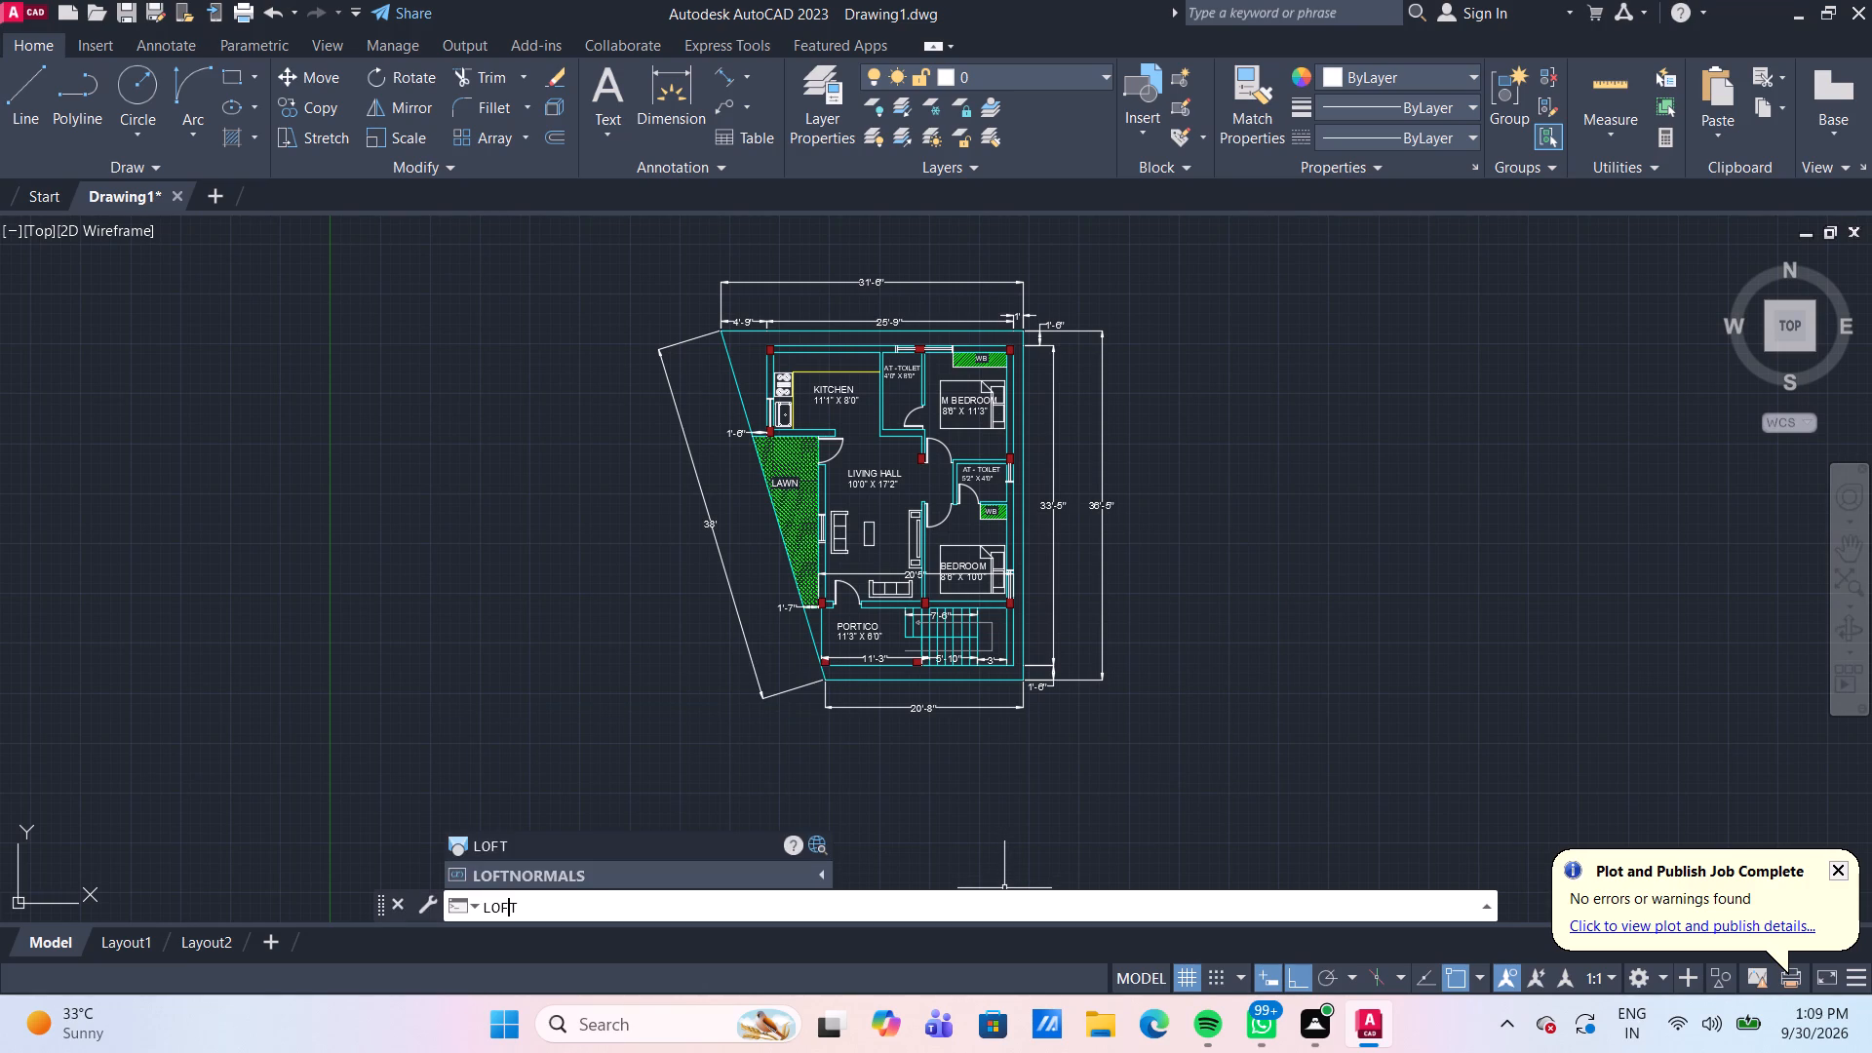
key("BackSpace")
key("g")
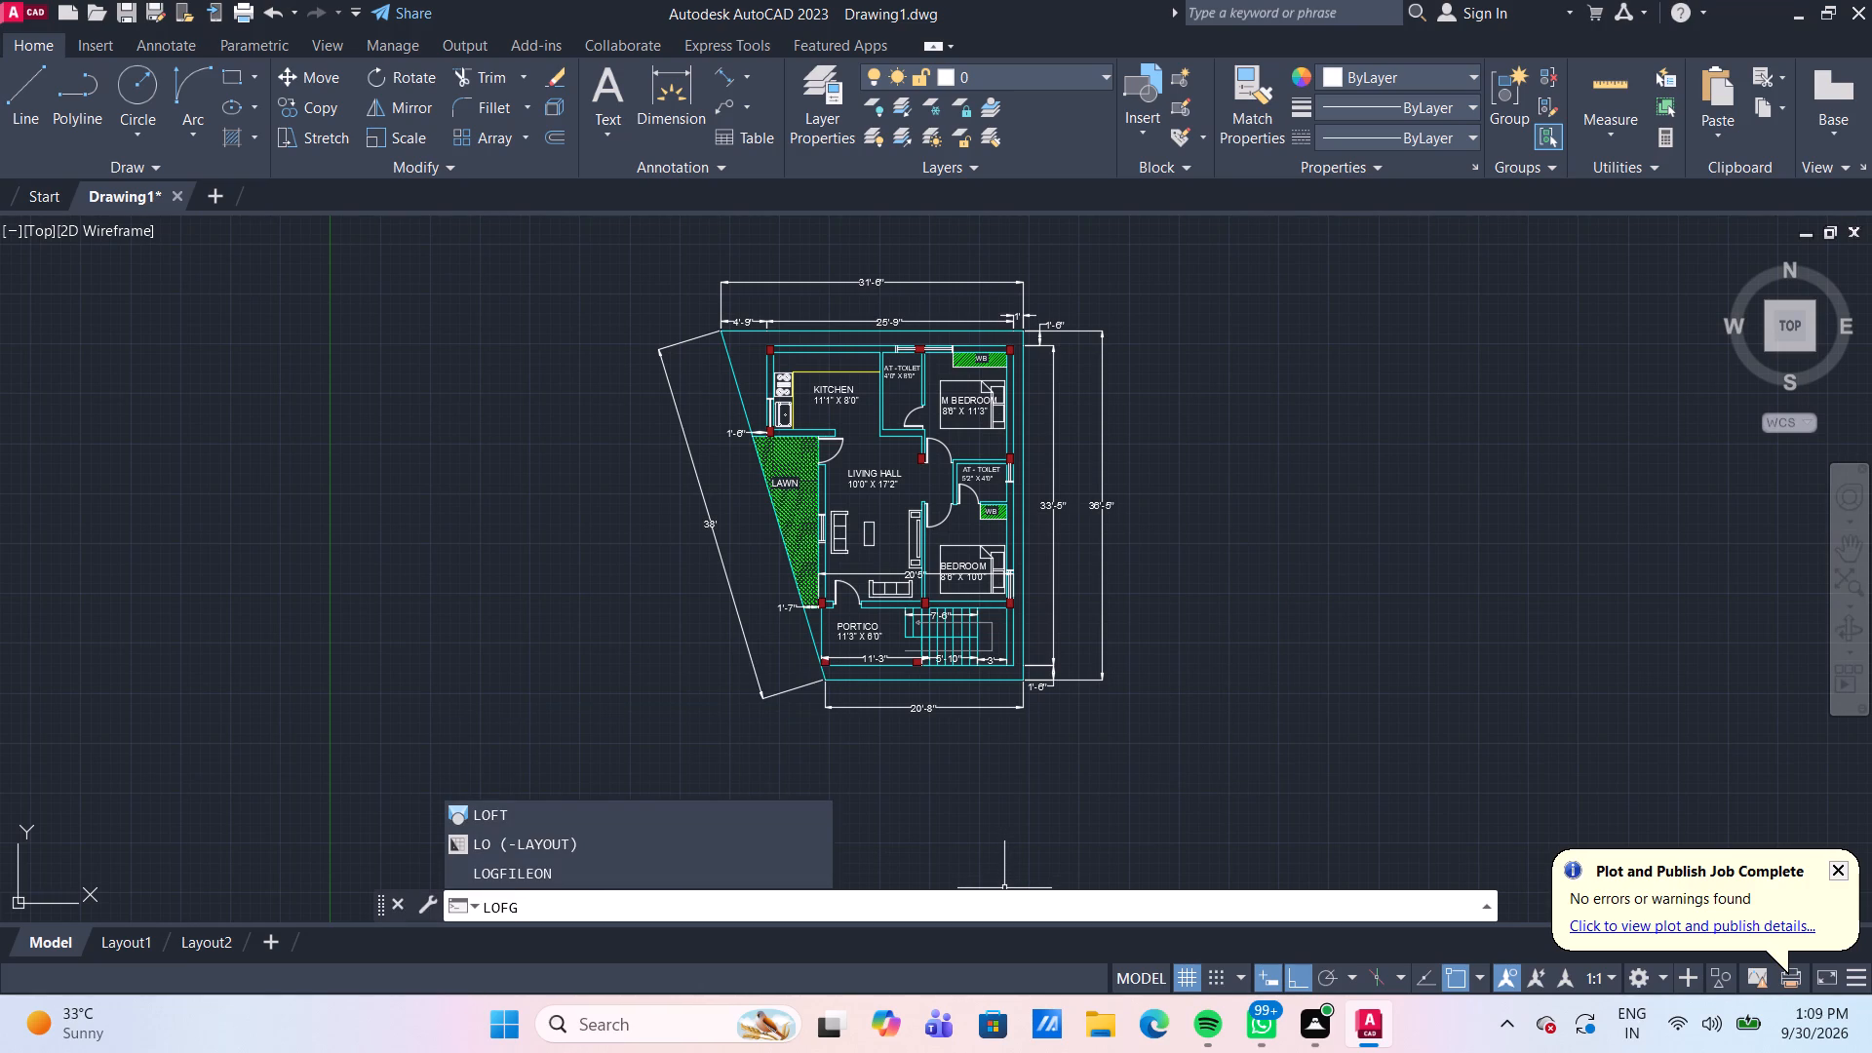
key("f")
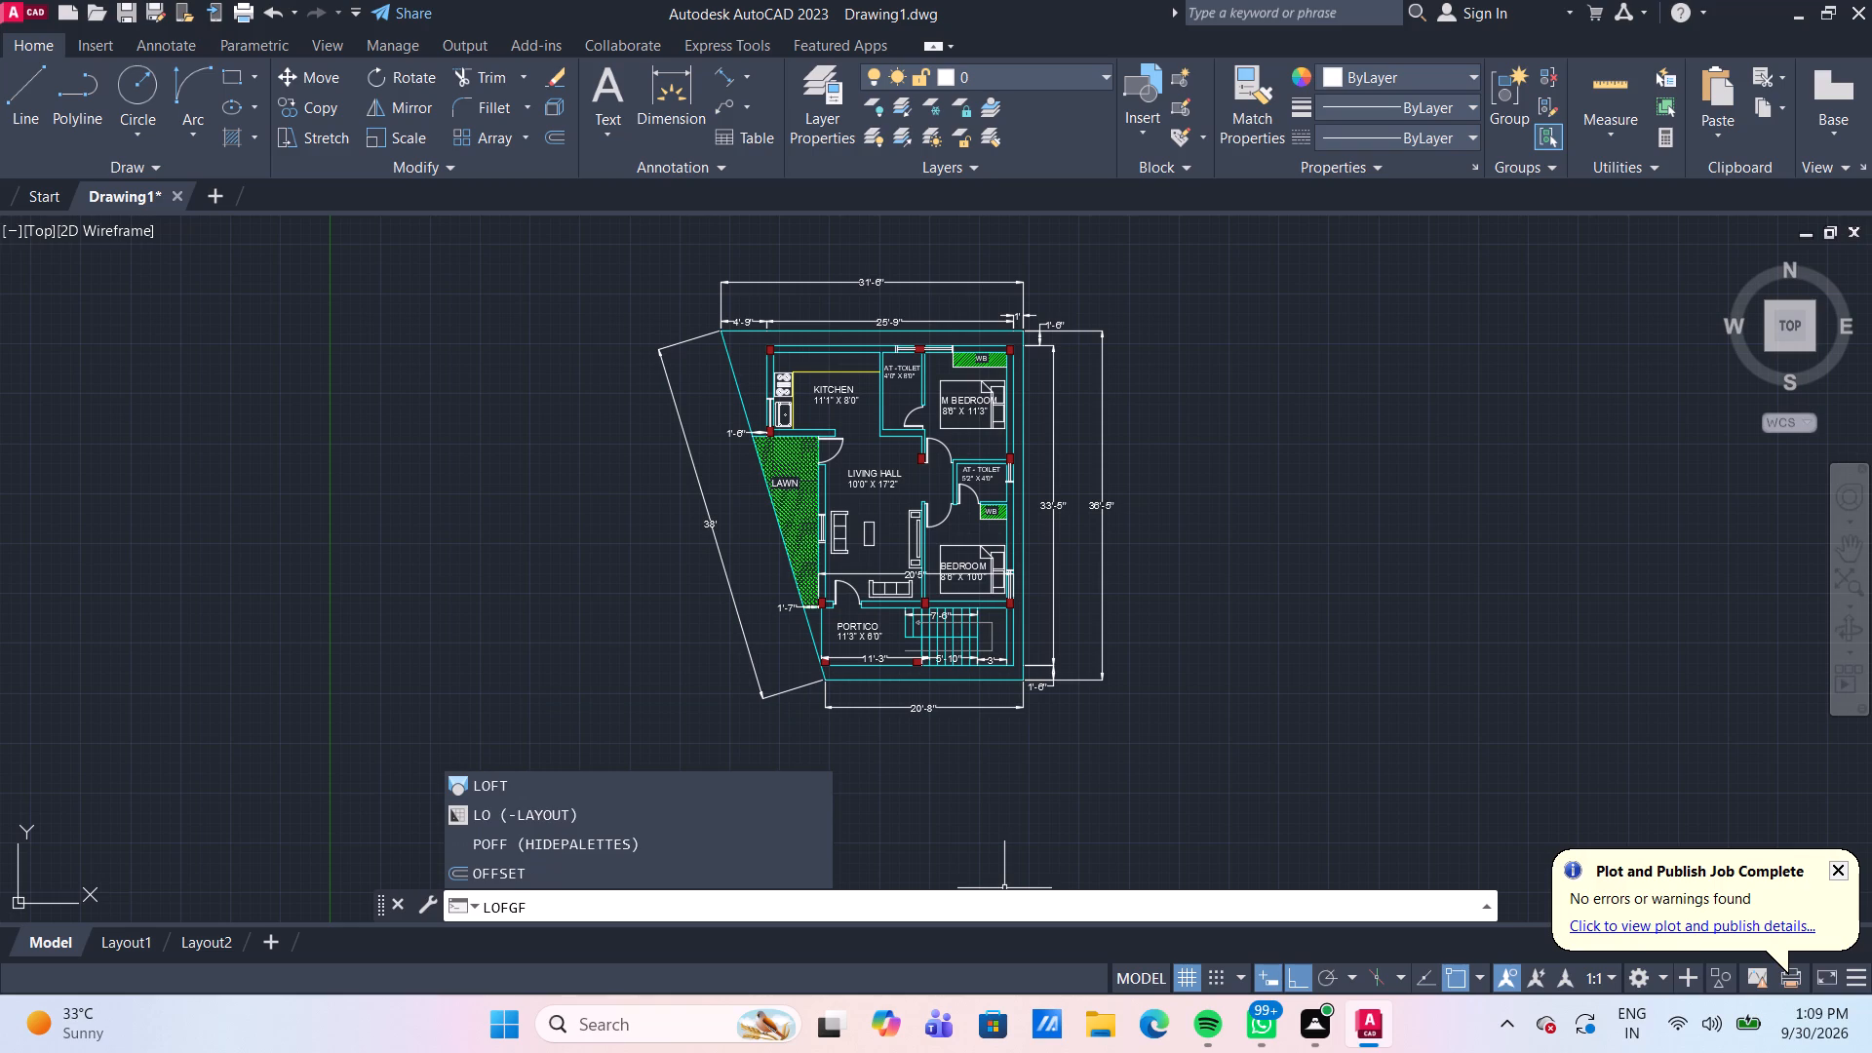
key("BackSpace")
key("BackSpace")
key("BackSpace")
type("GF")
left_click(696, 844)
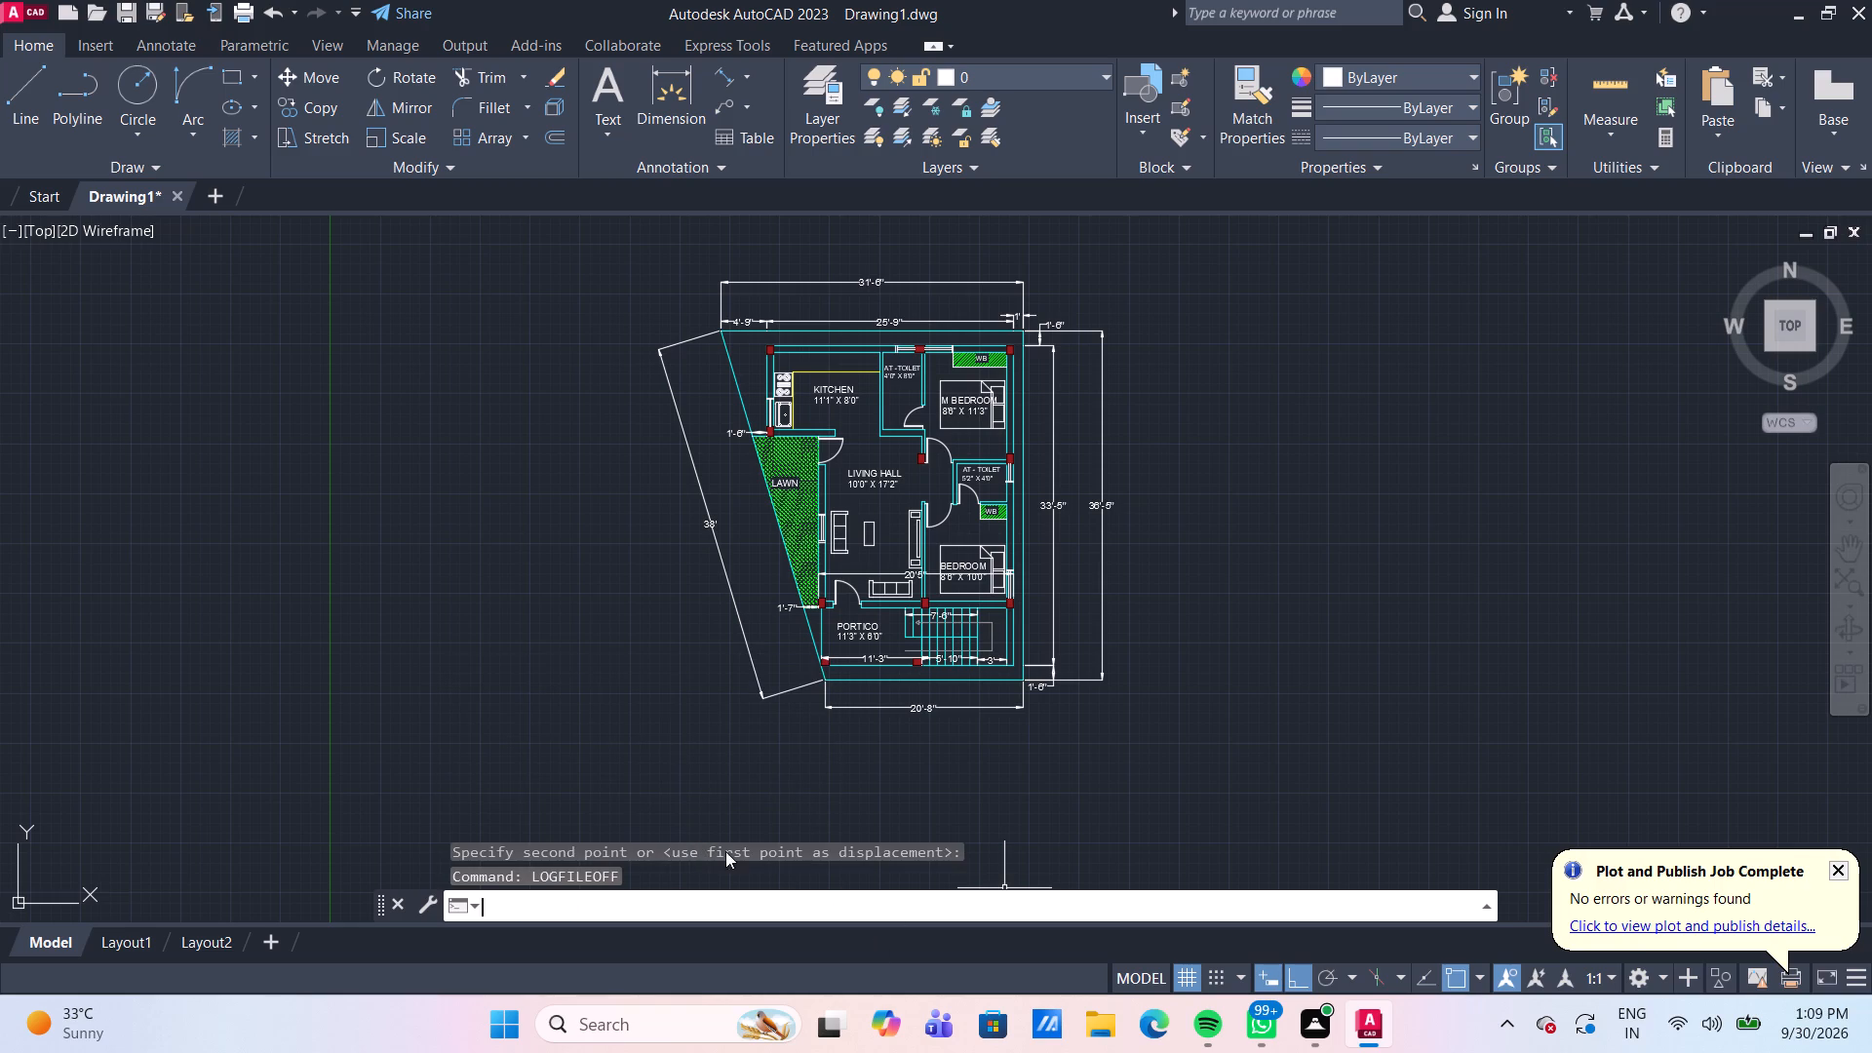
Start a plot of the floor plan with the DWG To PDF.pc3 plotter and ISO A4 (297.00 x 210.00 MM) paper.
scroll(1172, 773, "down", 1)
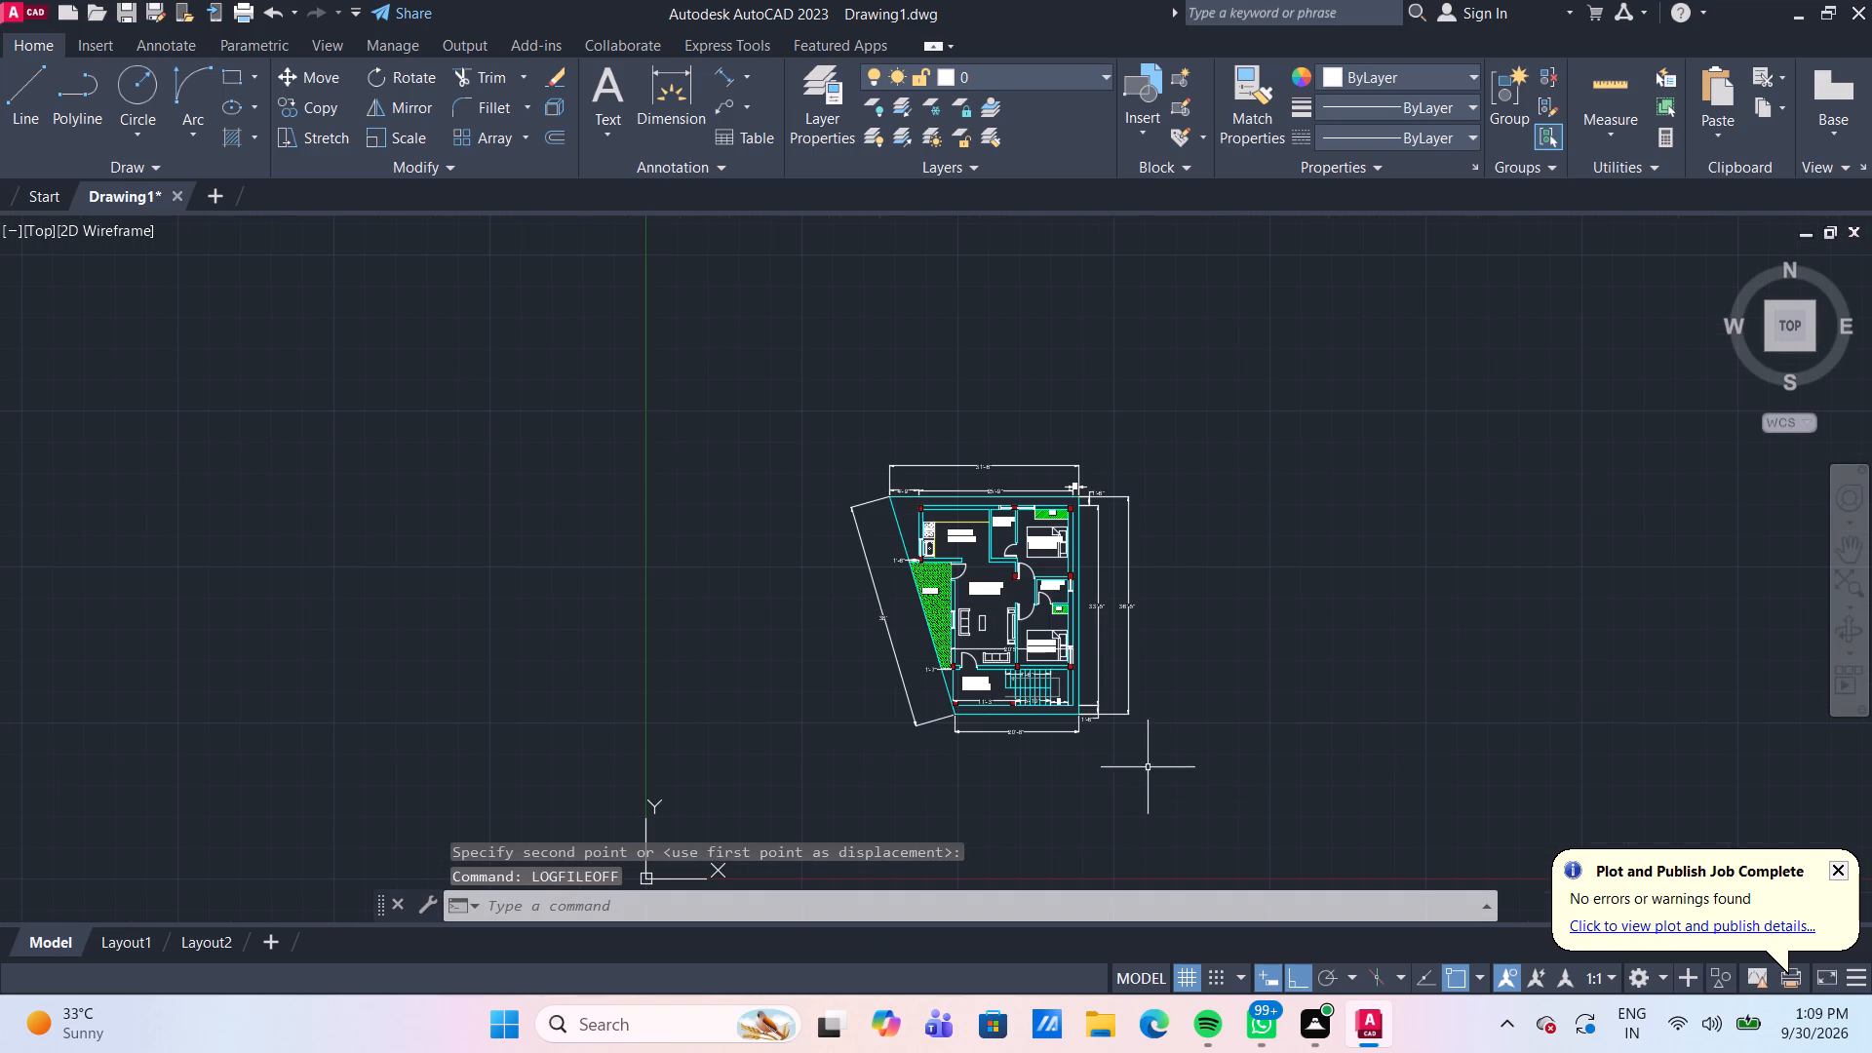
type("PLO")
key("t")
key("Return")
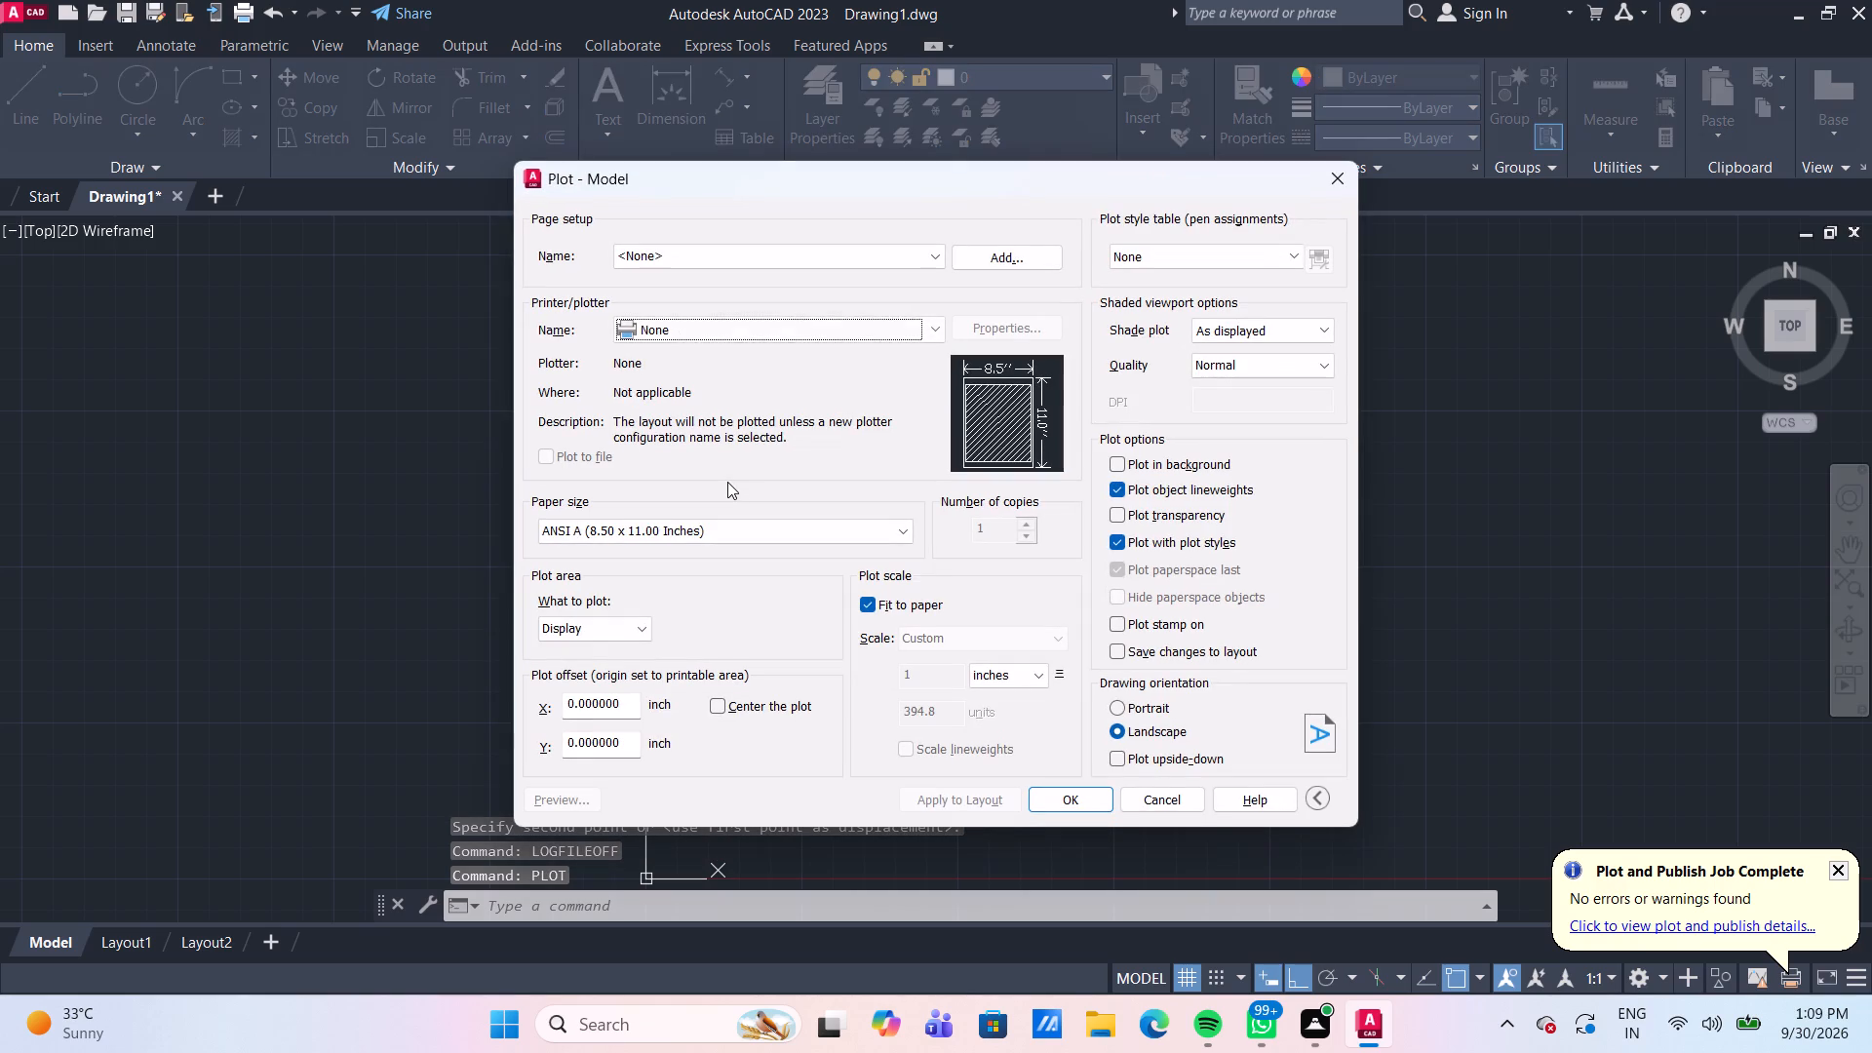
left_click(776, 326)
left_click(769, 606)
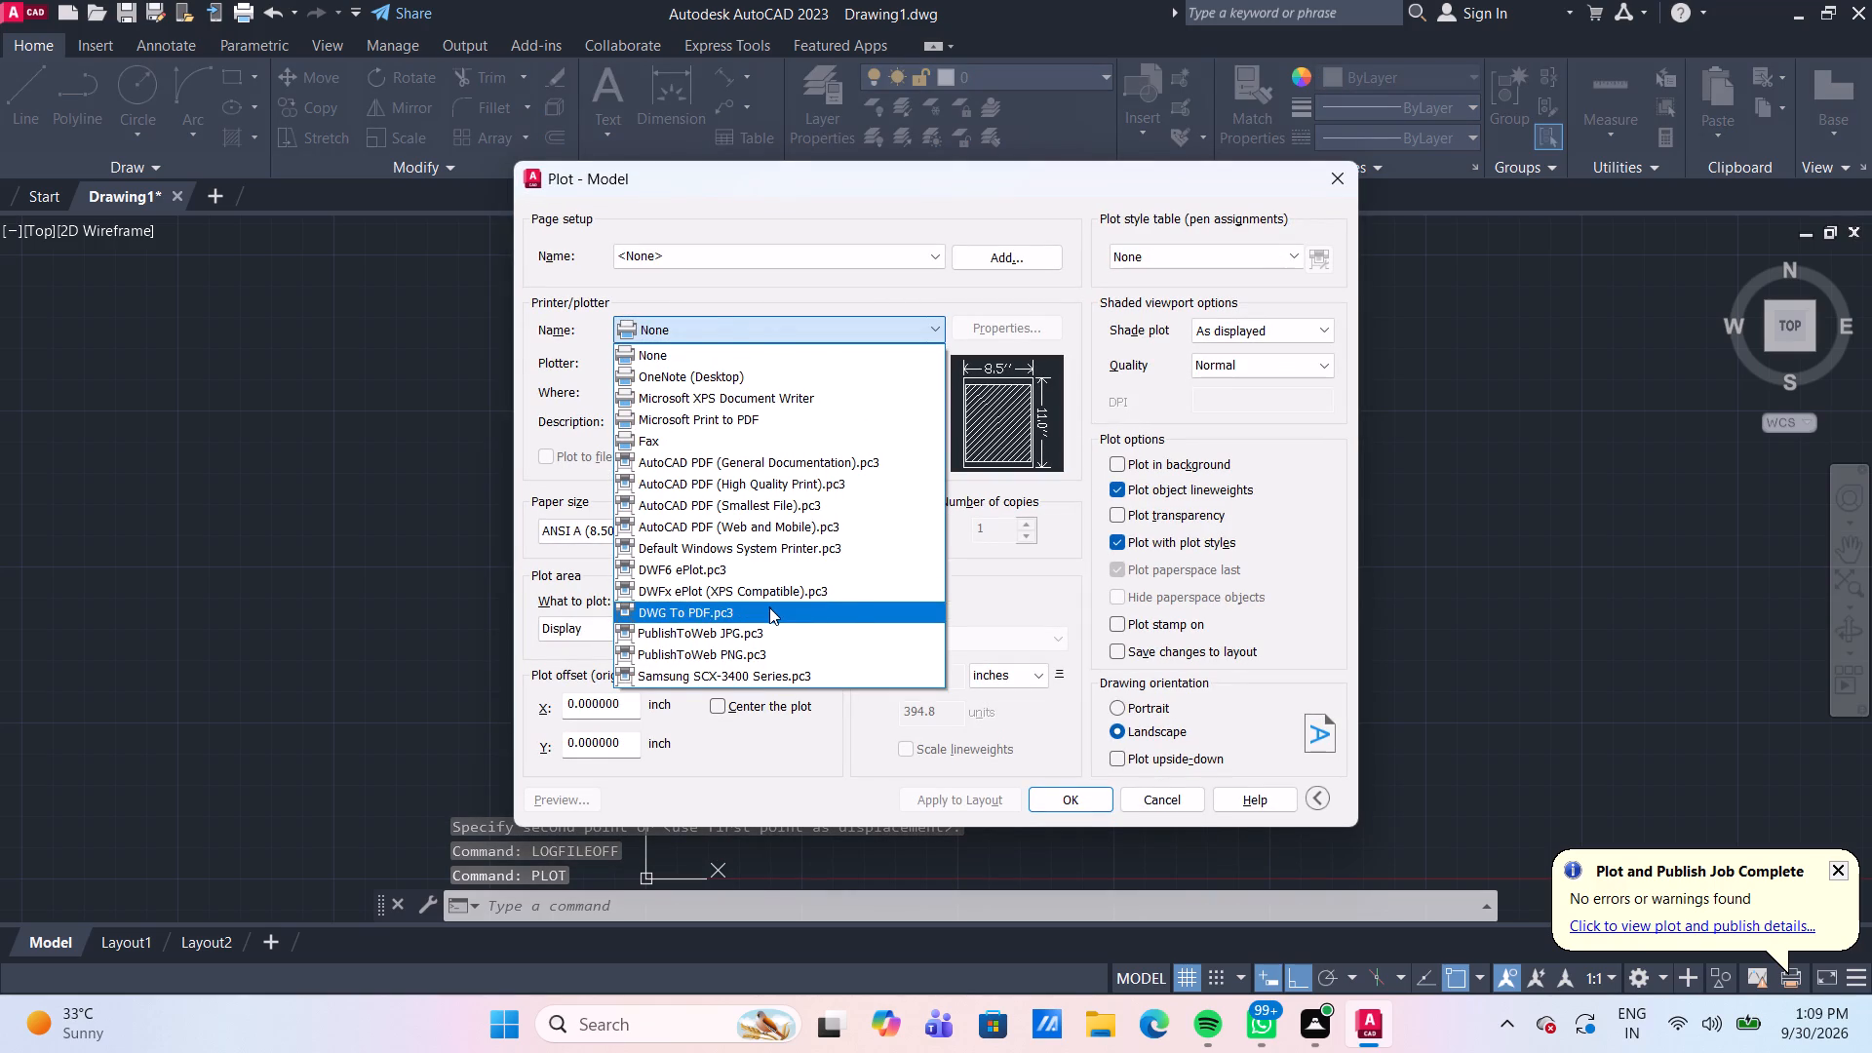
left_click(746, 526)
scroll(770, 600, "down", 2)
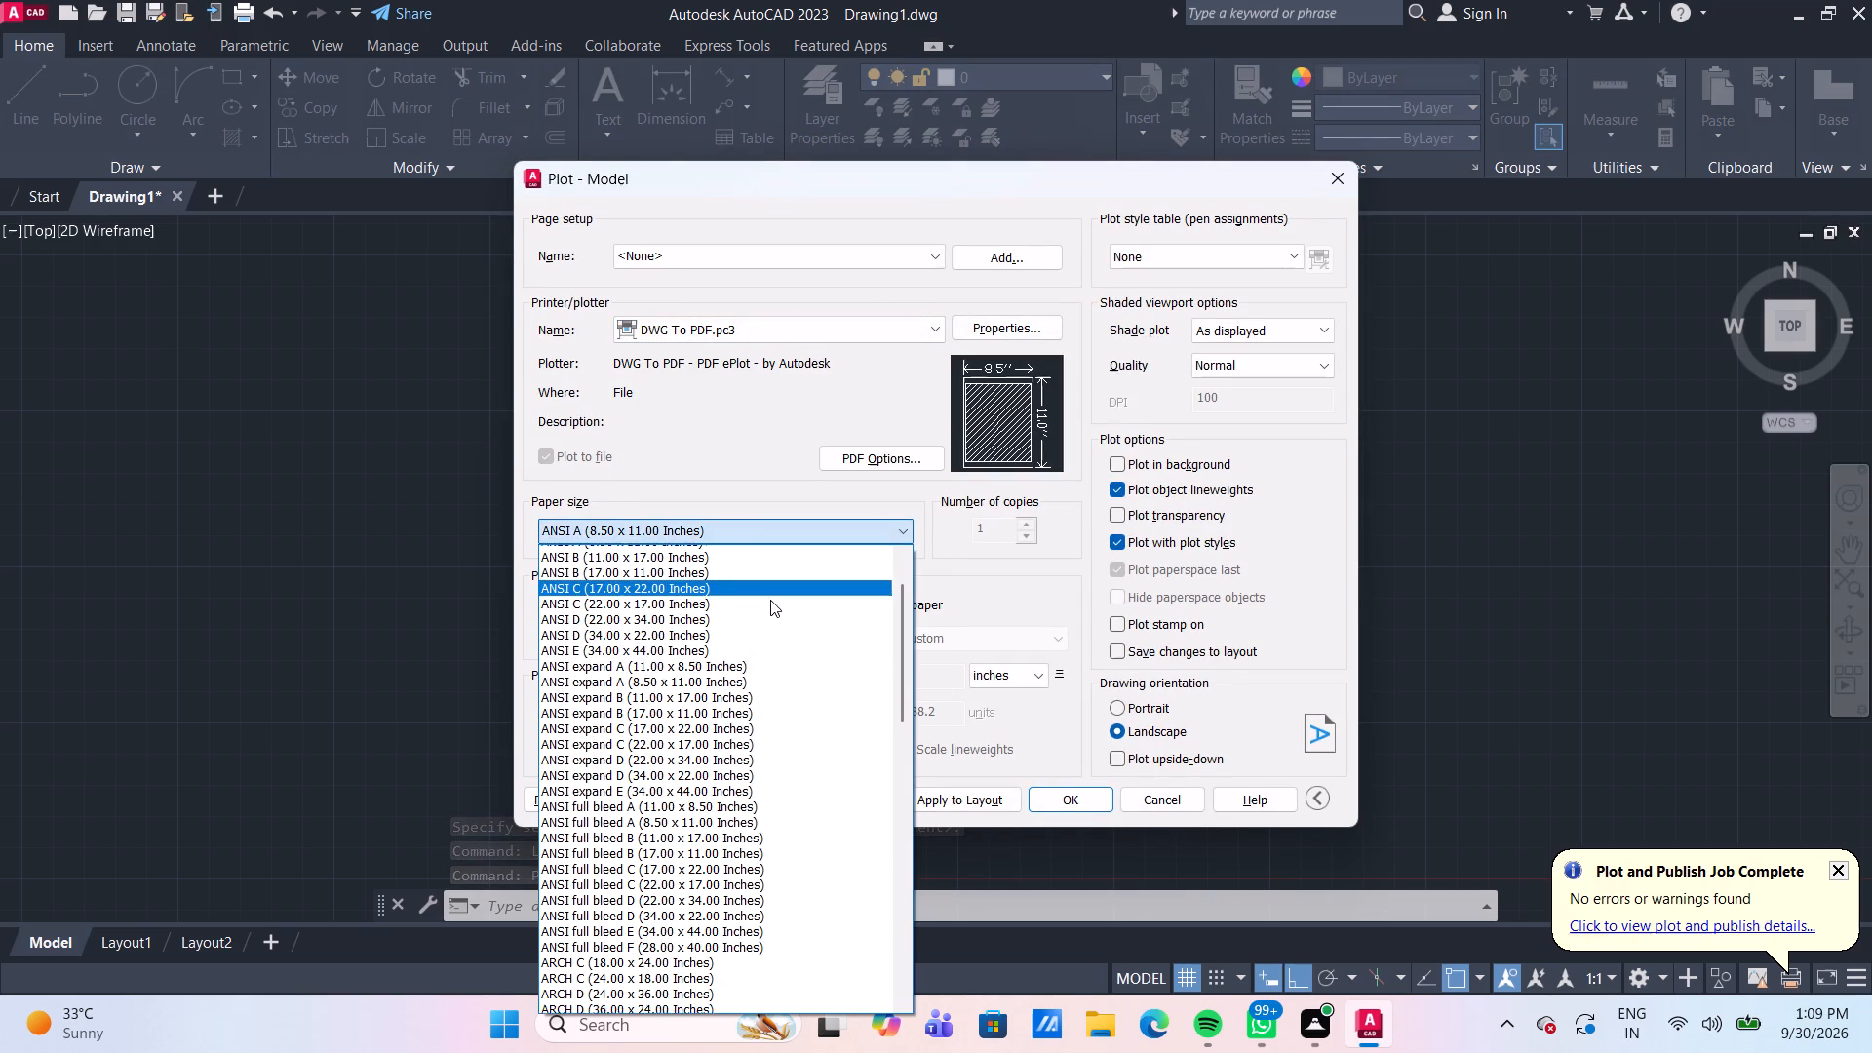
scroll(770, 600, "down", 10)
scroll(726, 749, "down", 4)
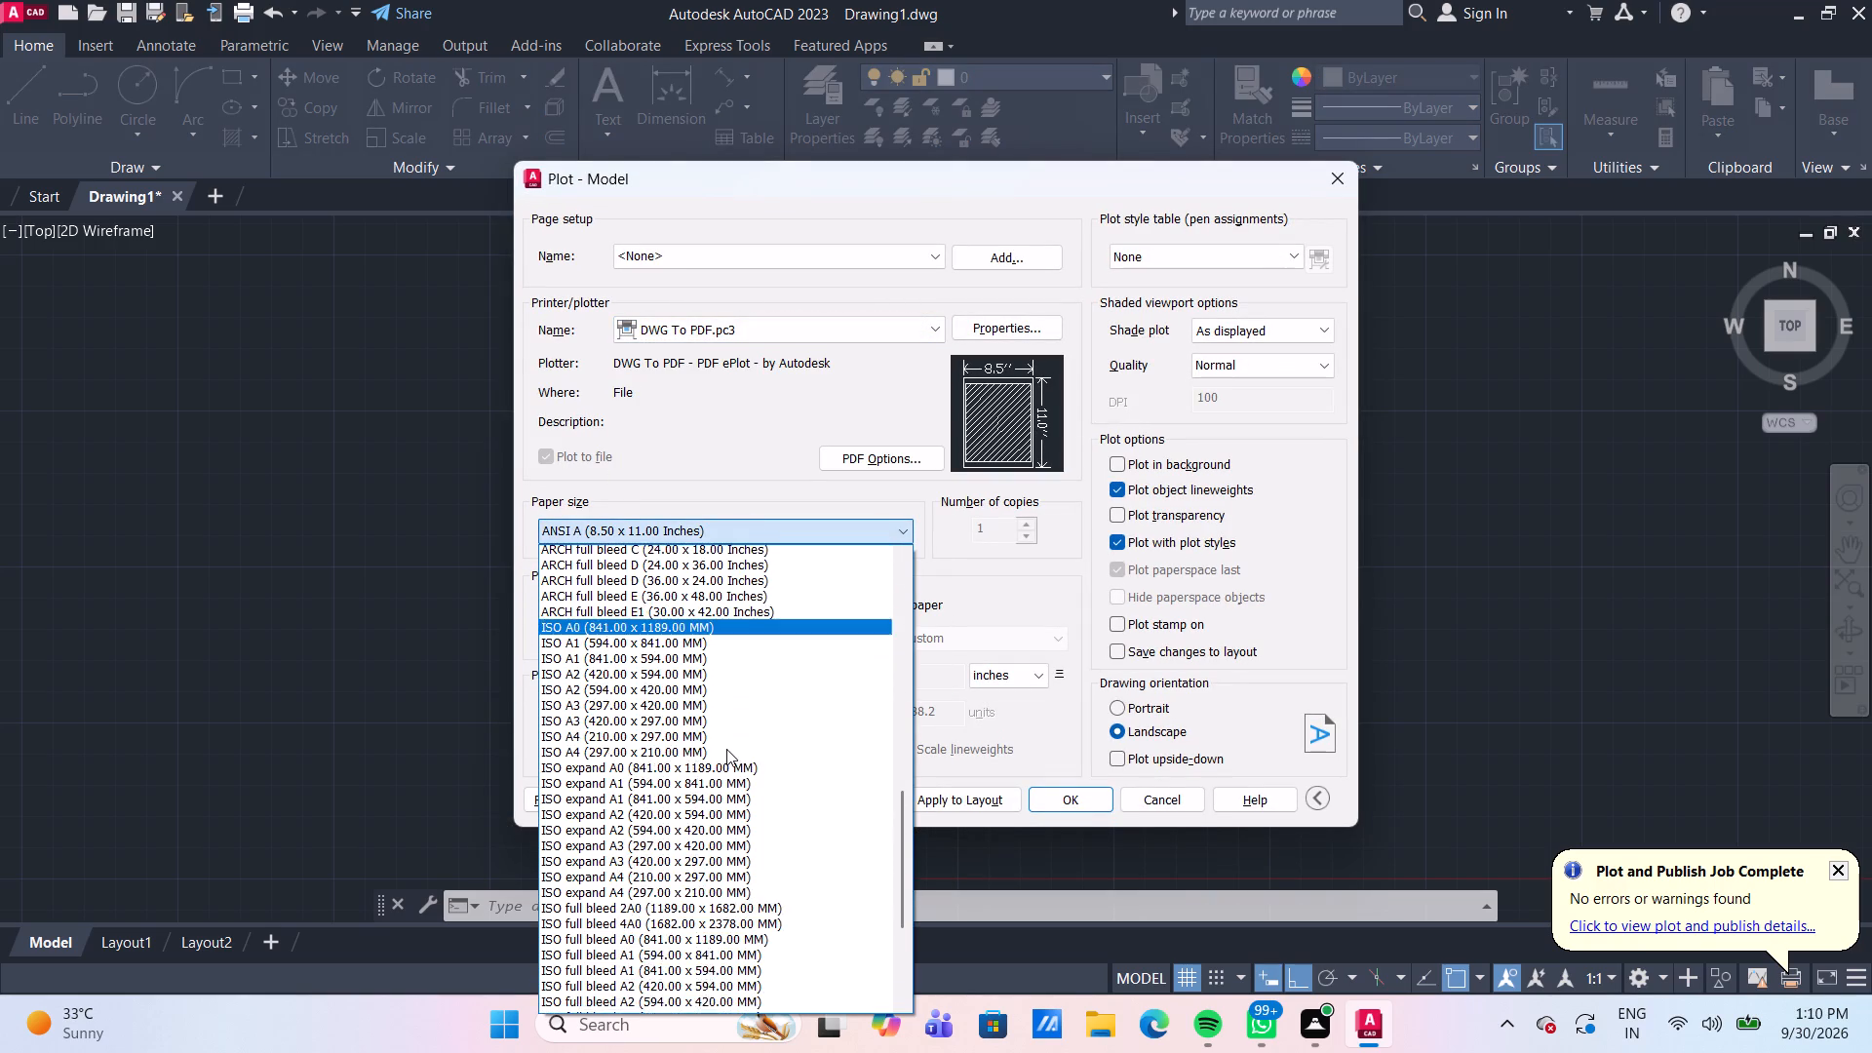
left_click(716, 687)
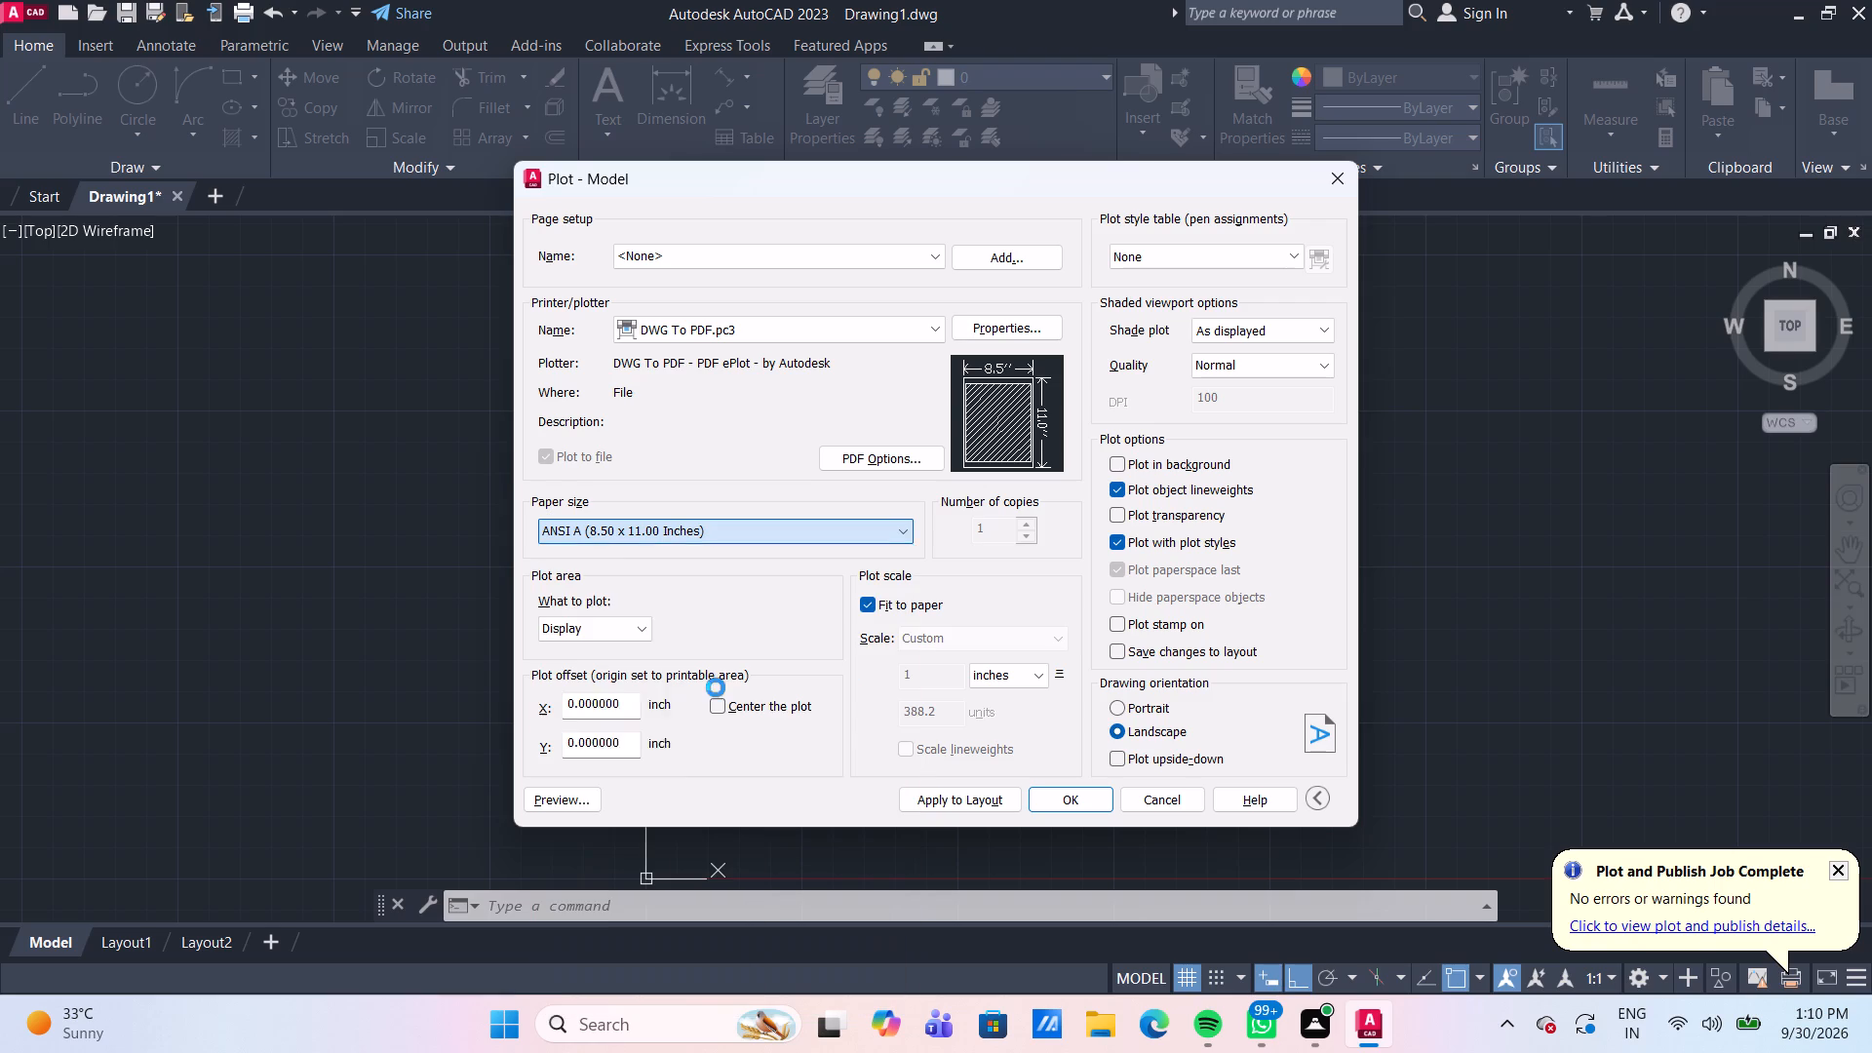
Set the plot area to a window enclosing the whole floor plan and its outer dimensions, and center the plot.
left_click(643, 633)
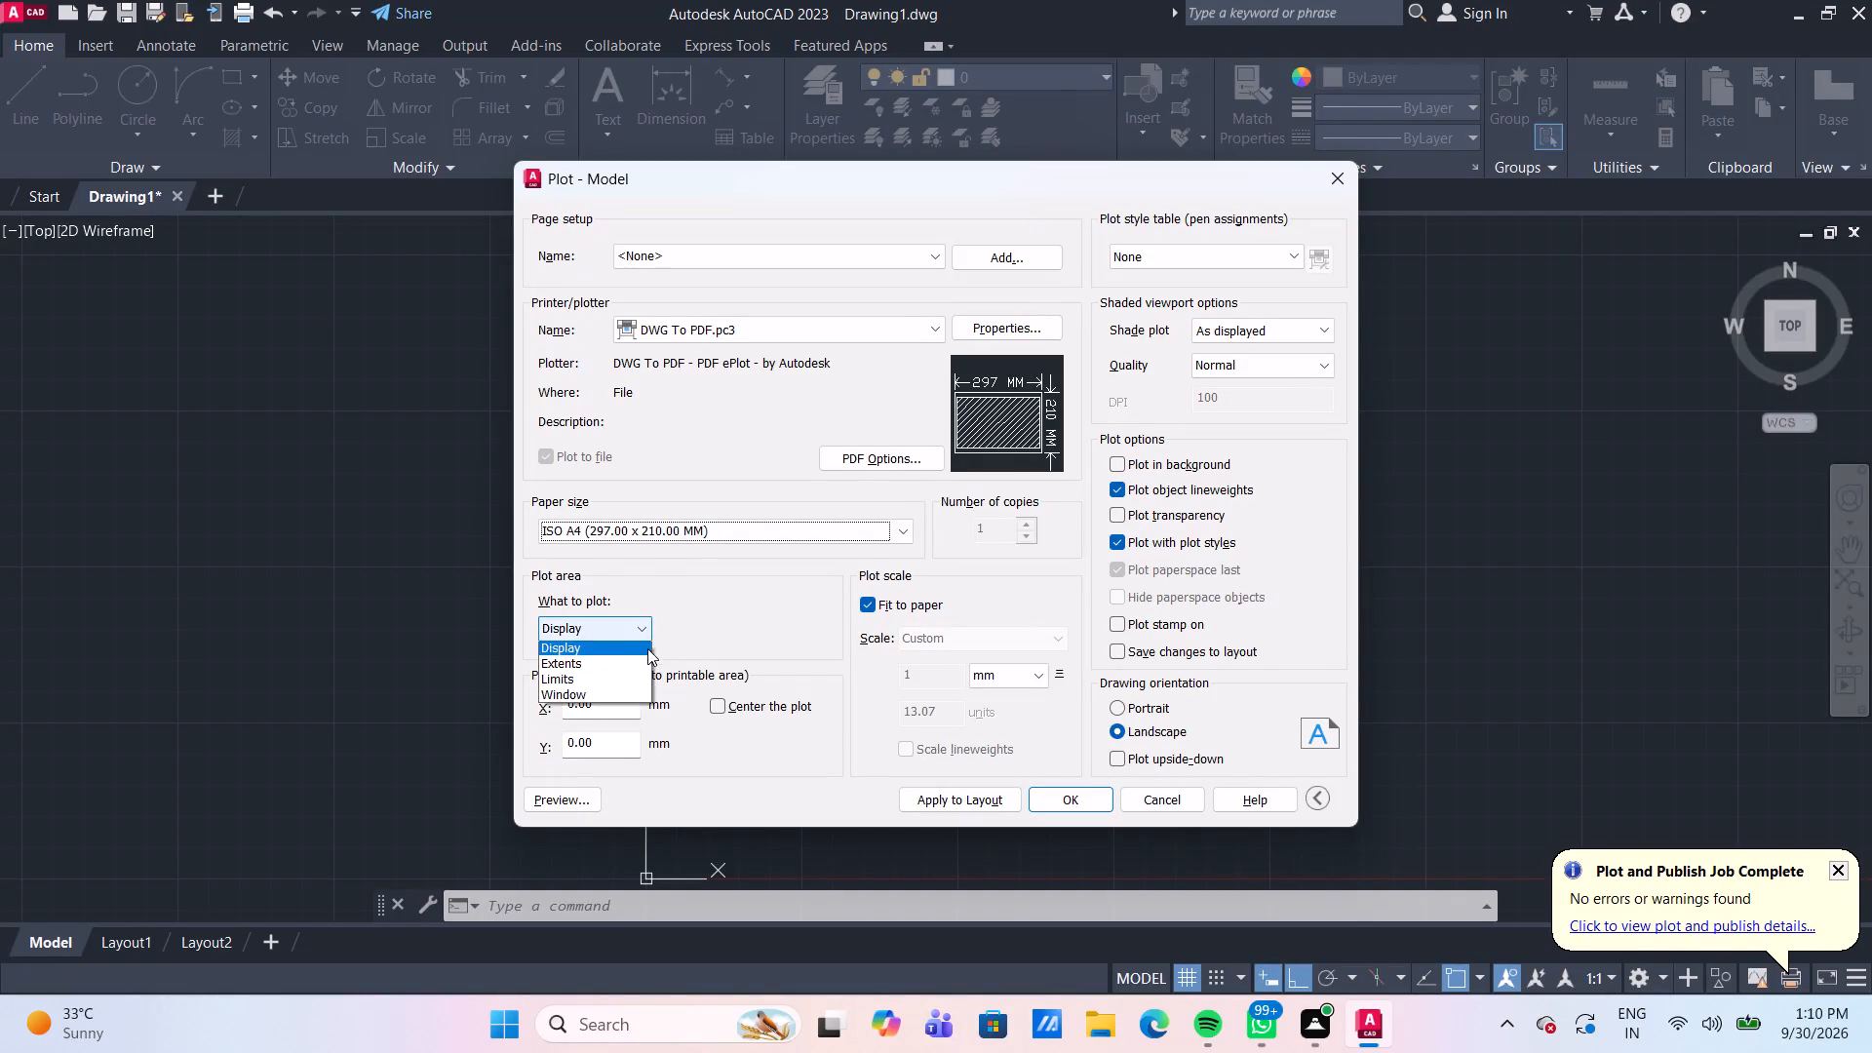
left_click(635, 697)
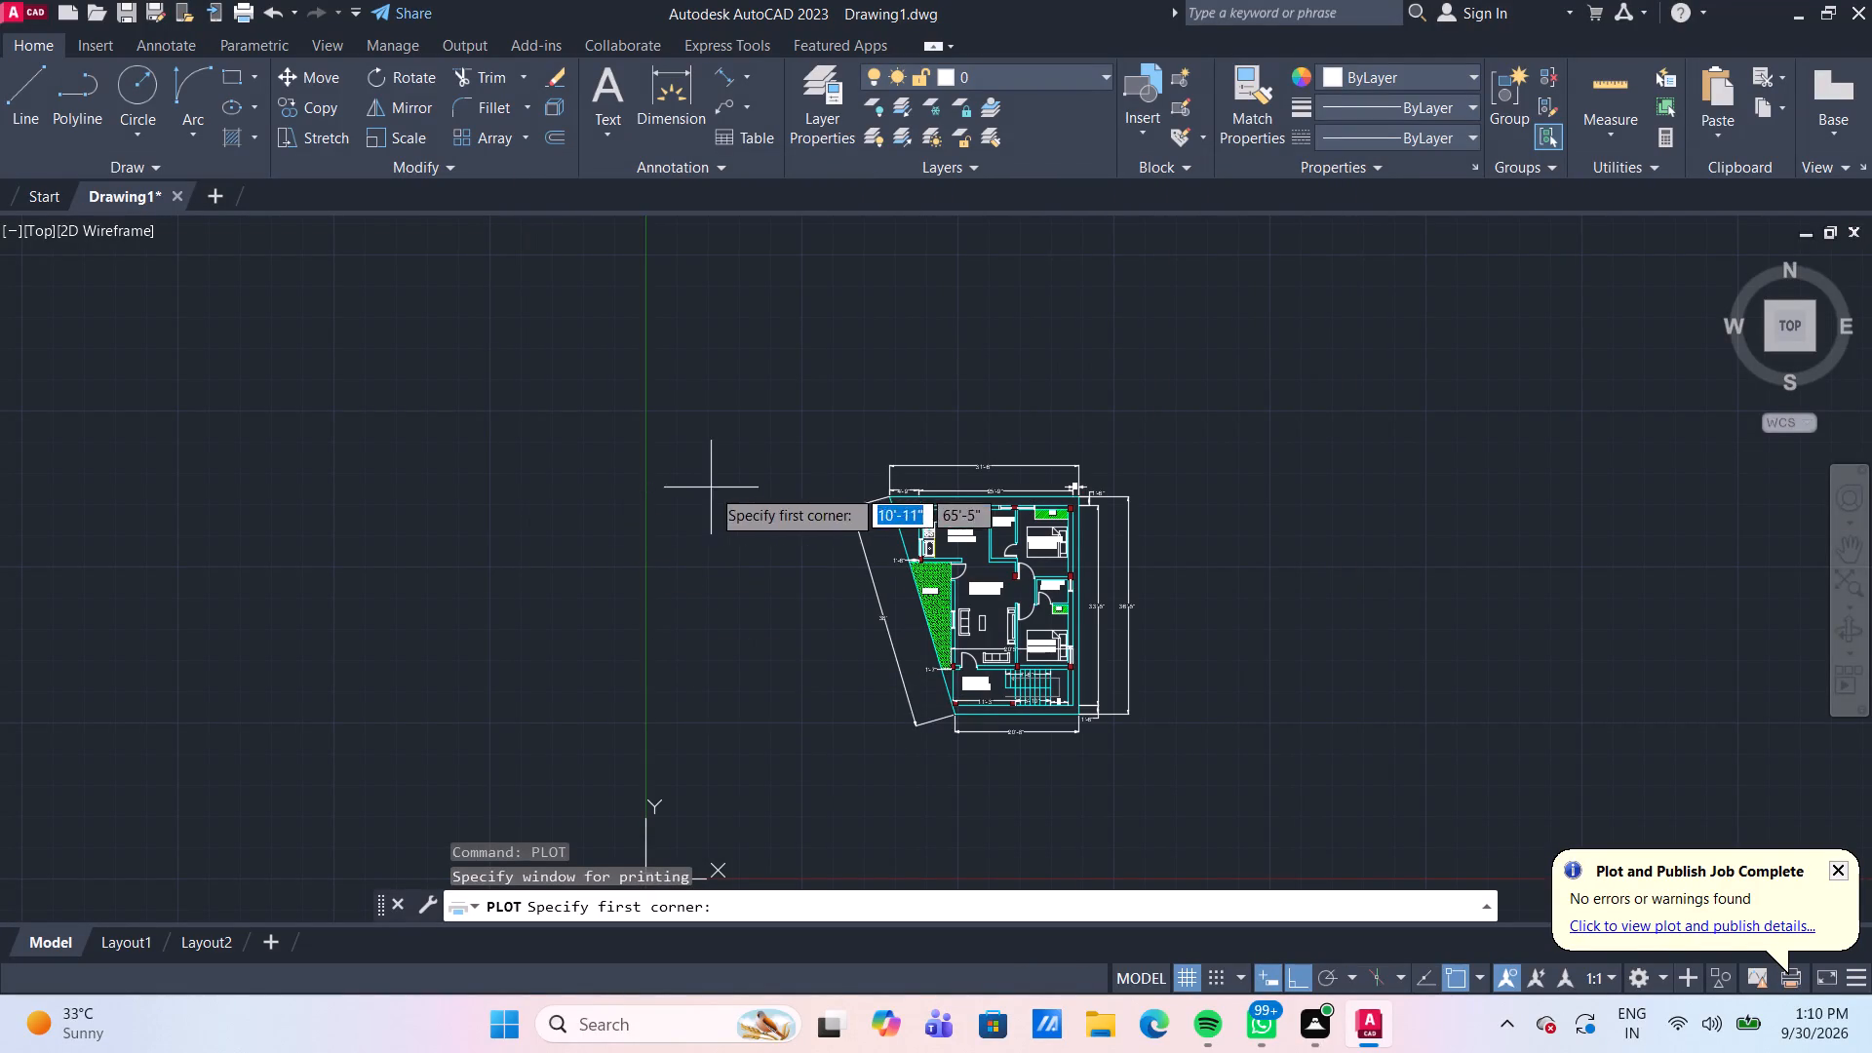
left_click_drag(801, 448, 812, 458)
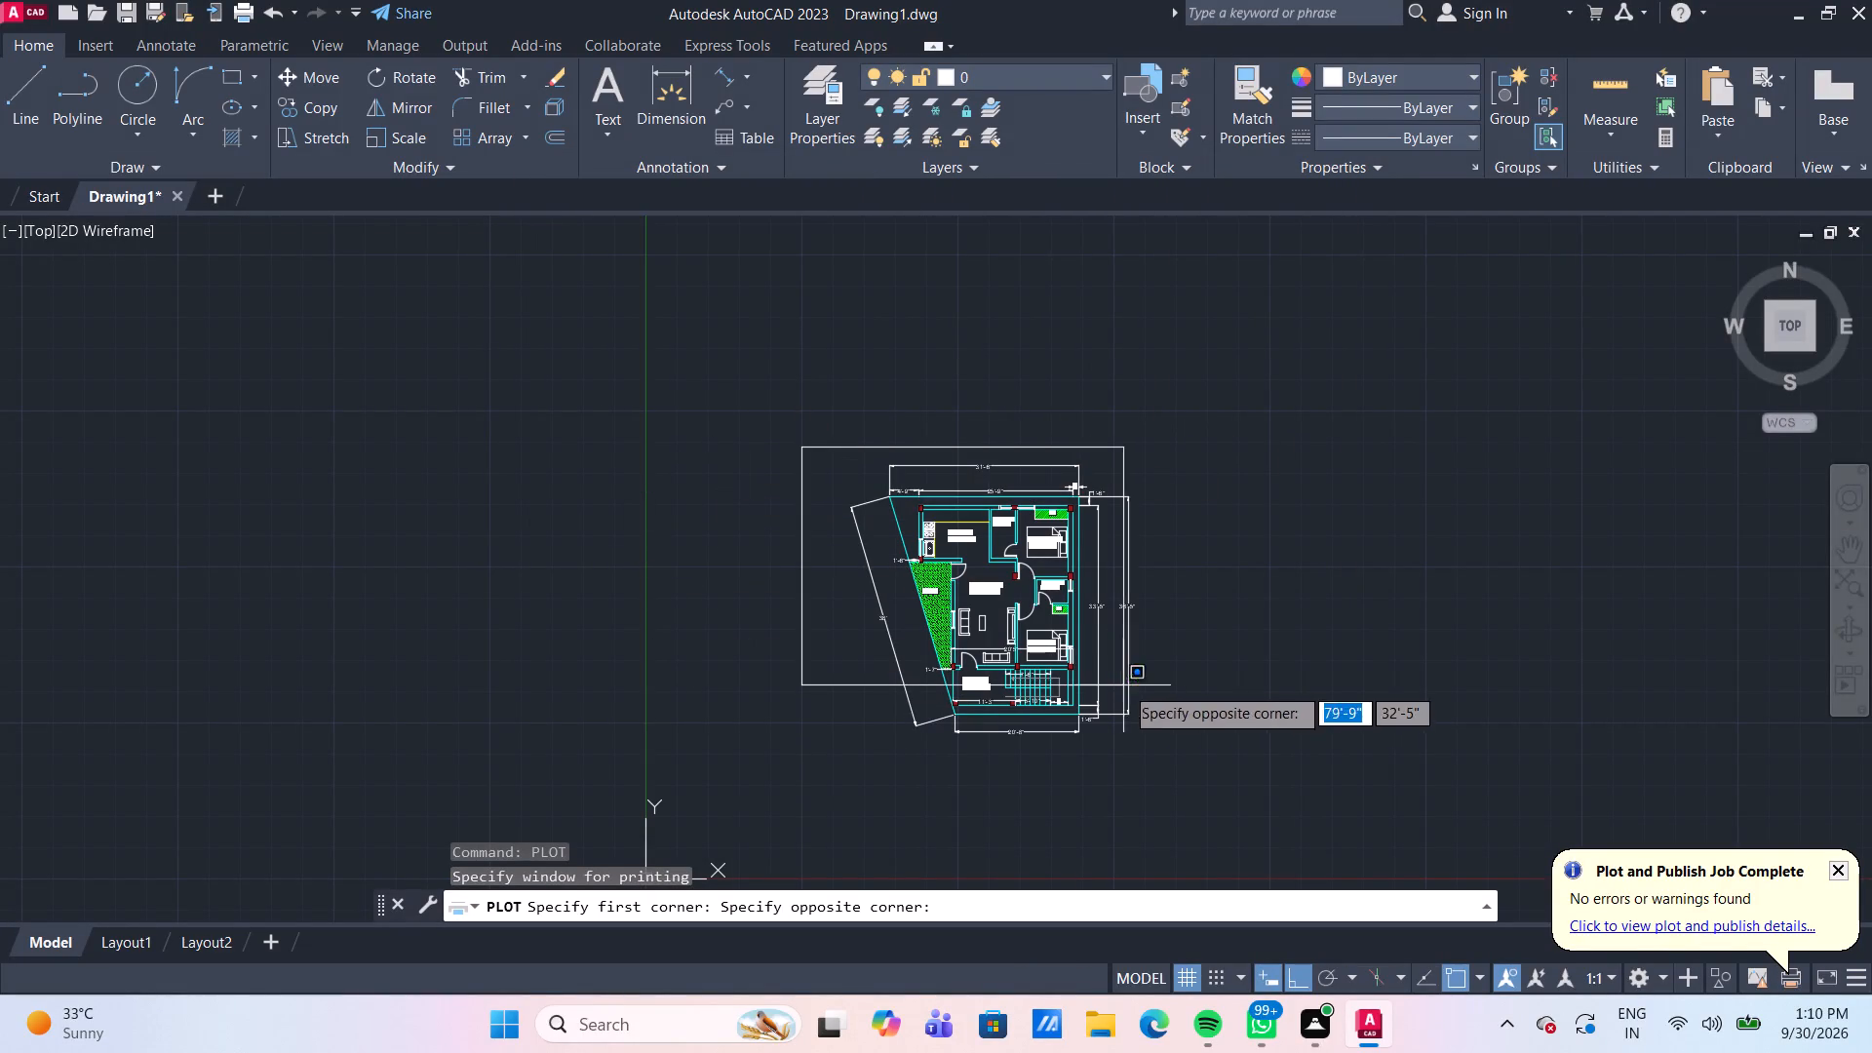
left_click(1202, 762)
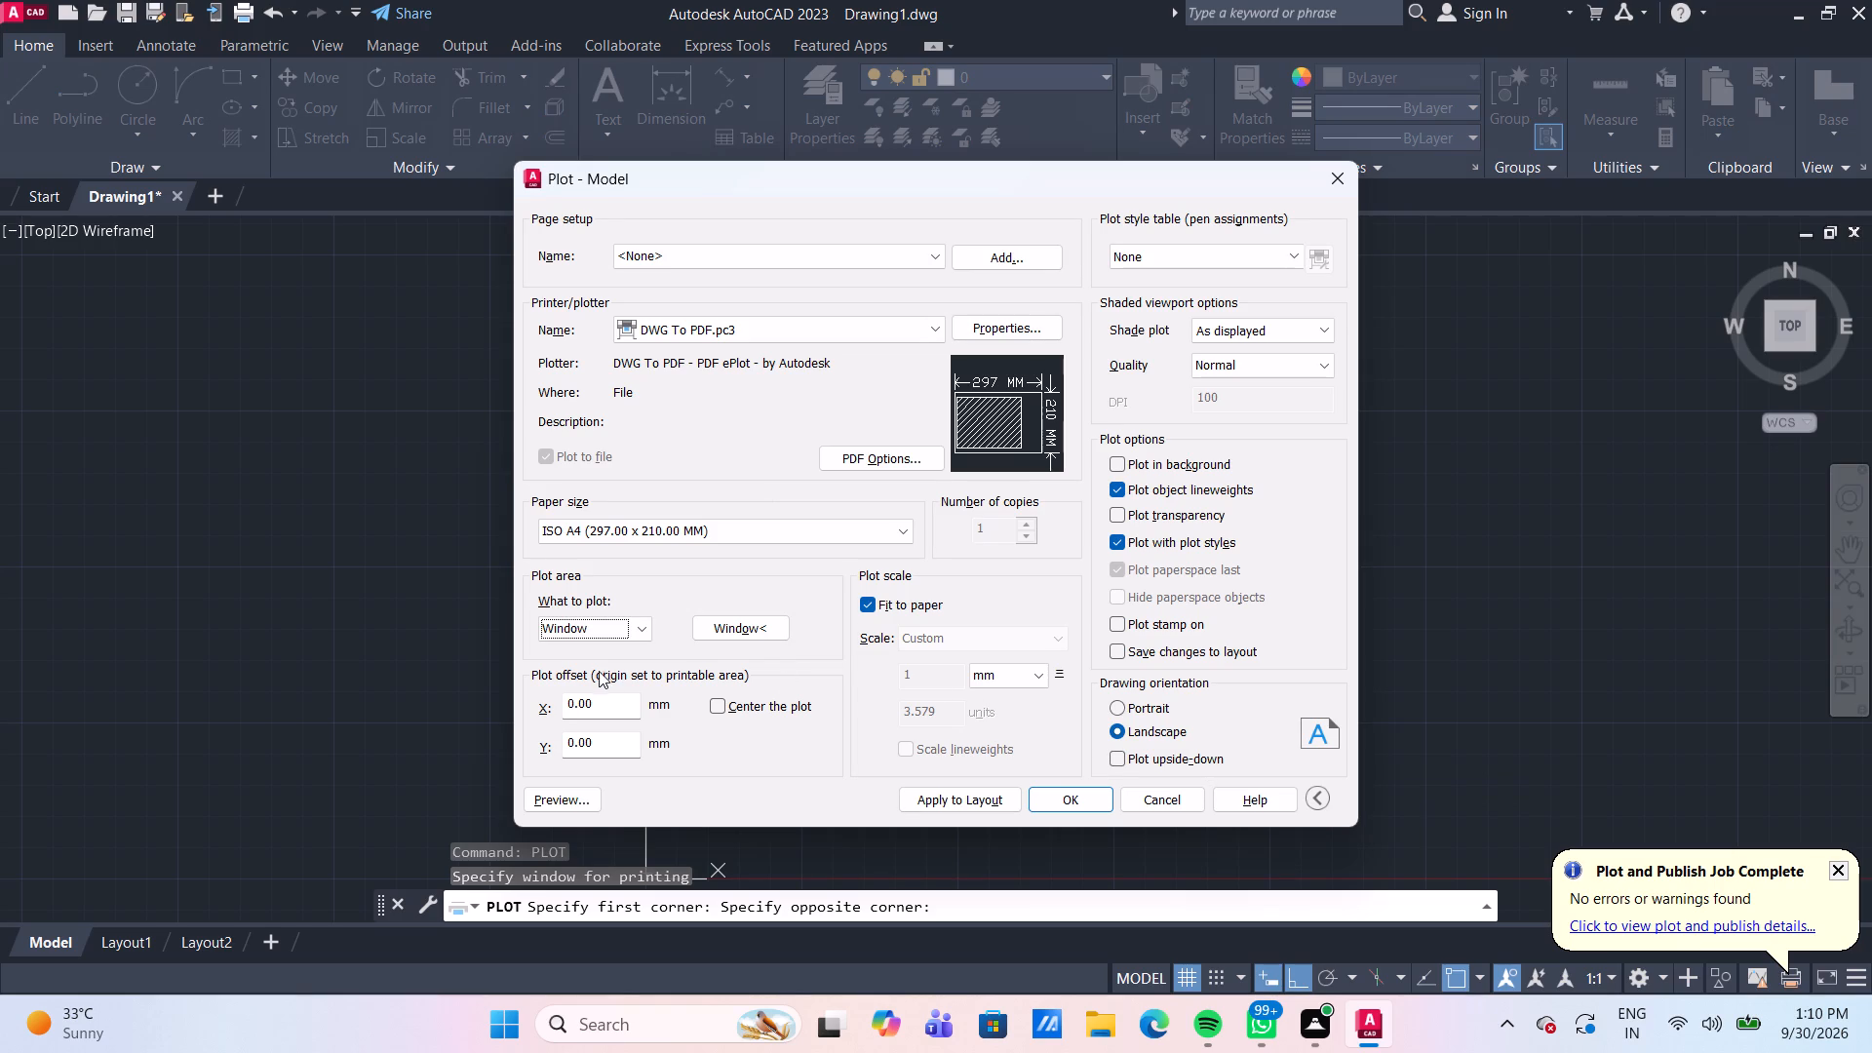
left_click(717, 709)
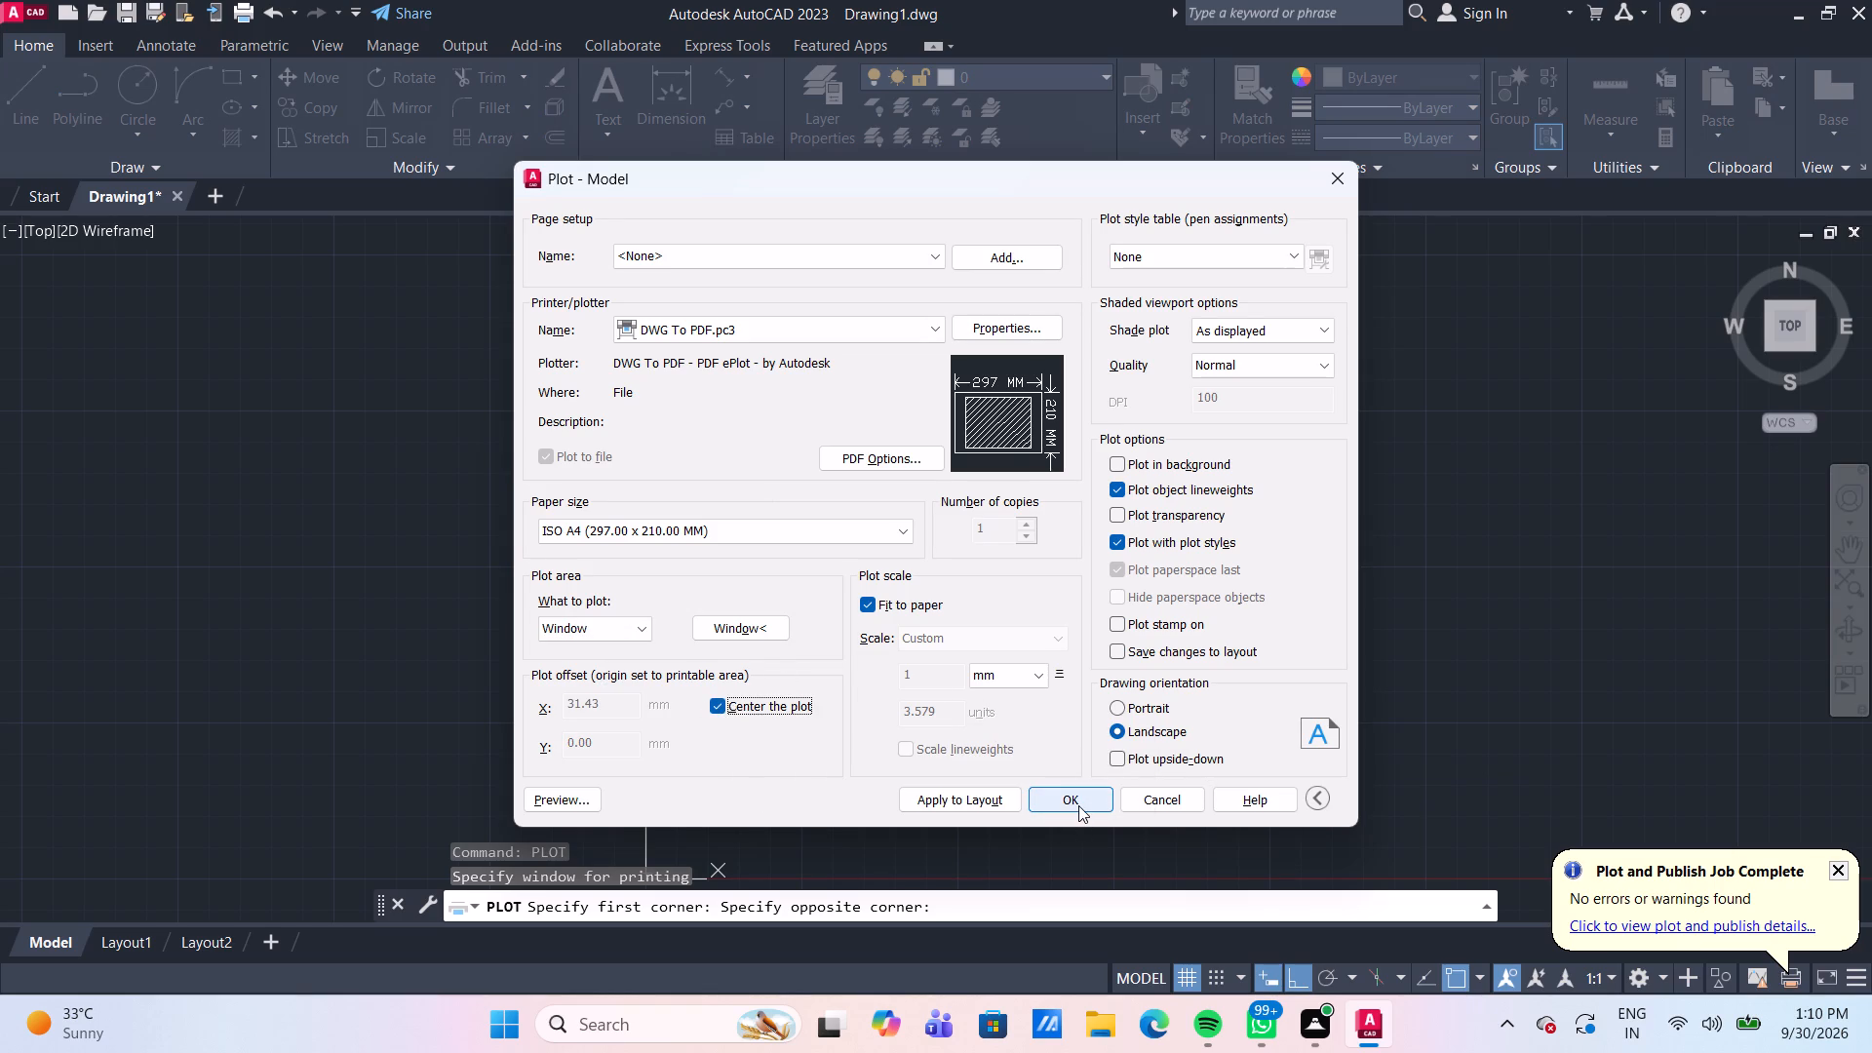
Plot the PDF as SLOP BOUNDARY 2BHK into the Desktop's CDA PDF folder, and close the resulting PDF.
left_click(1076, 800)
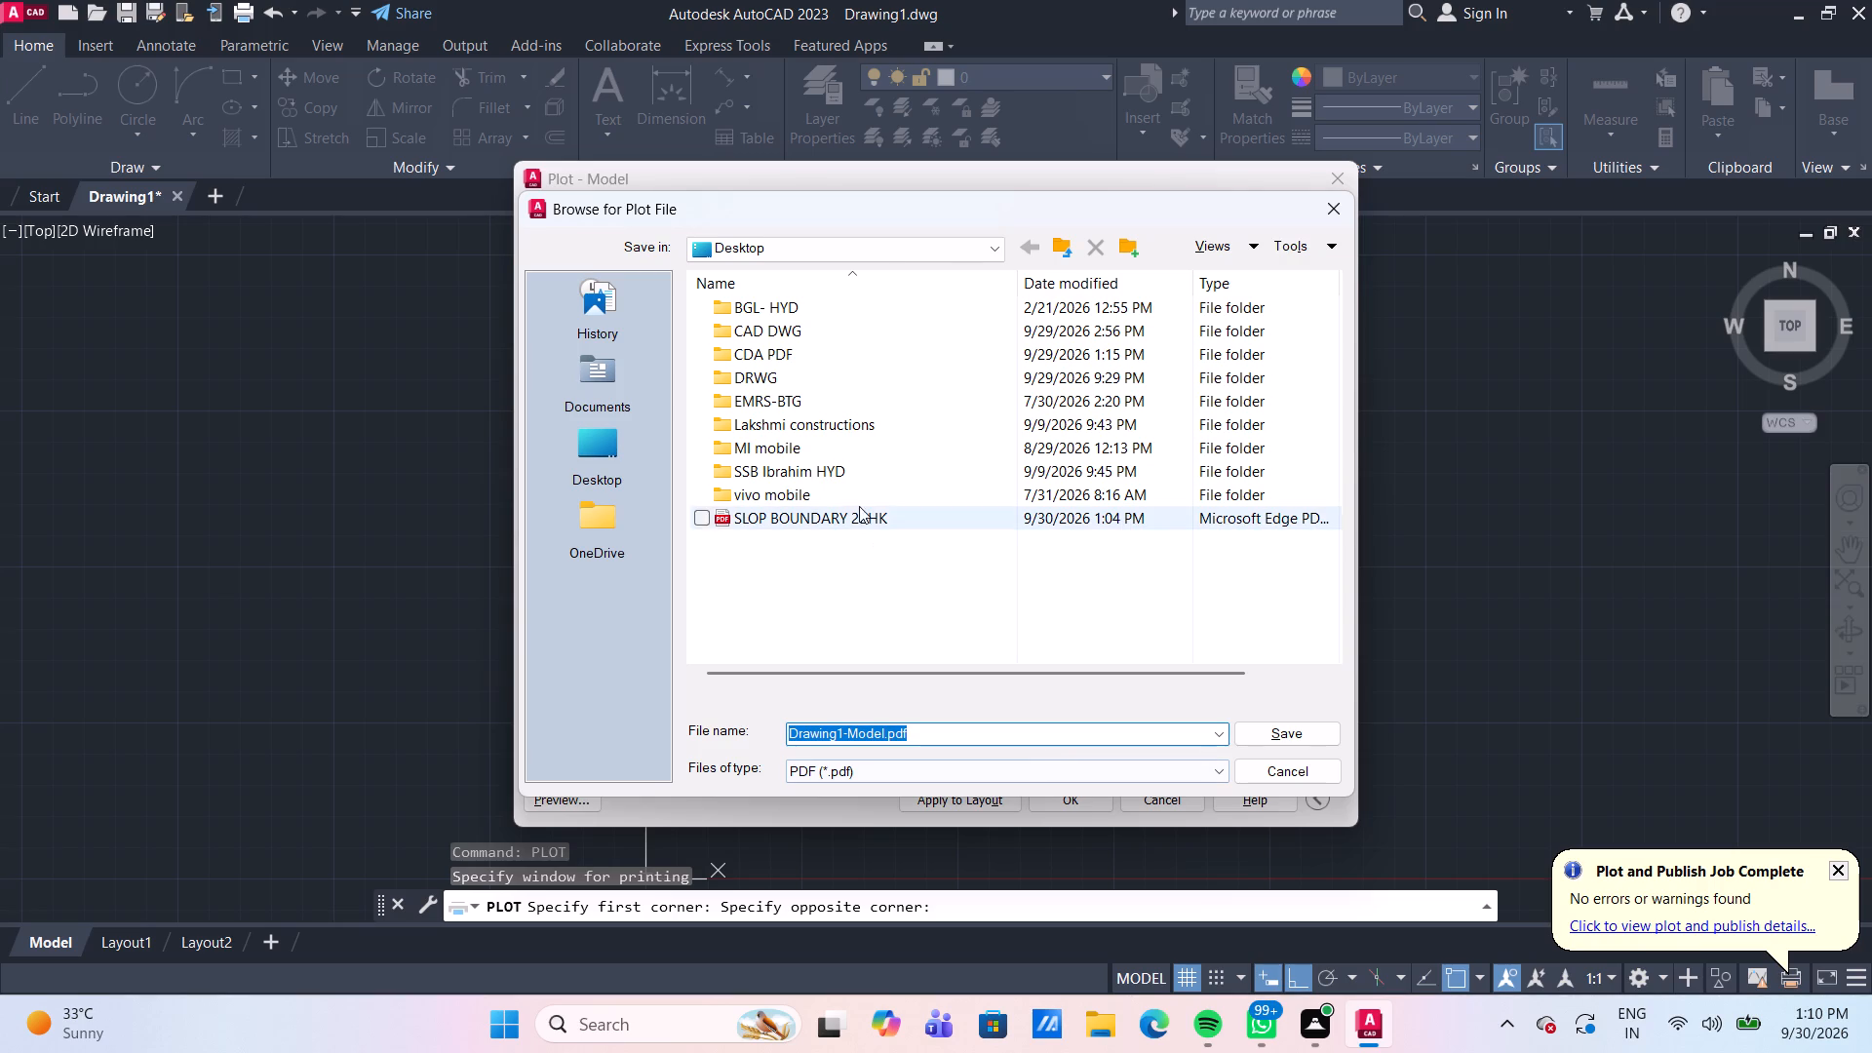
double_click(805, 352)
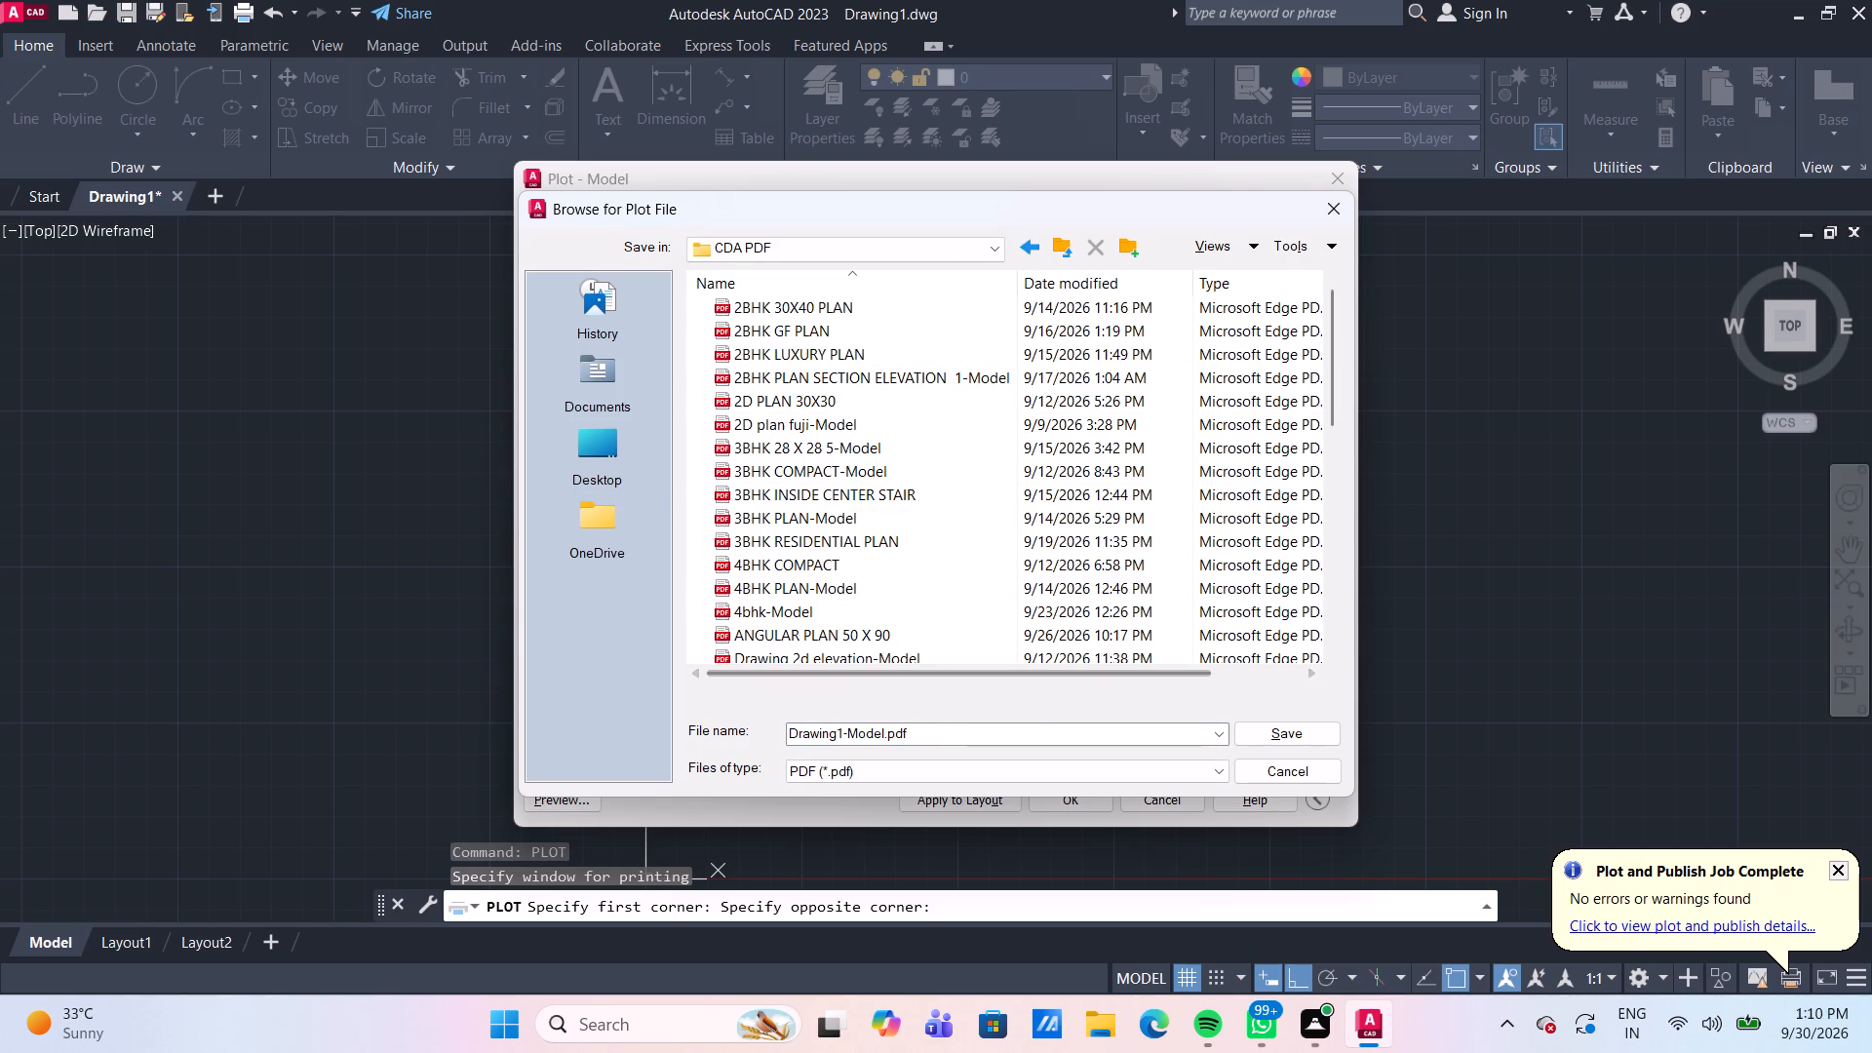
left_click(944, 734)
type("SLO")
type("P")
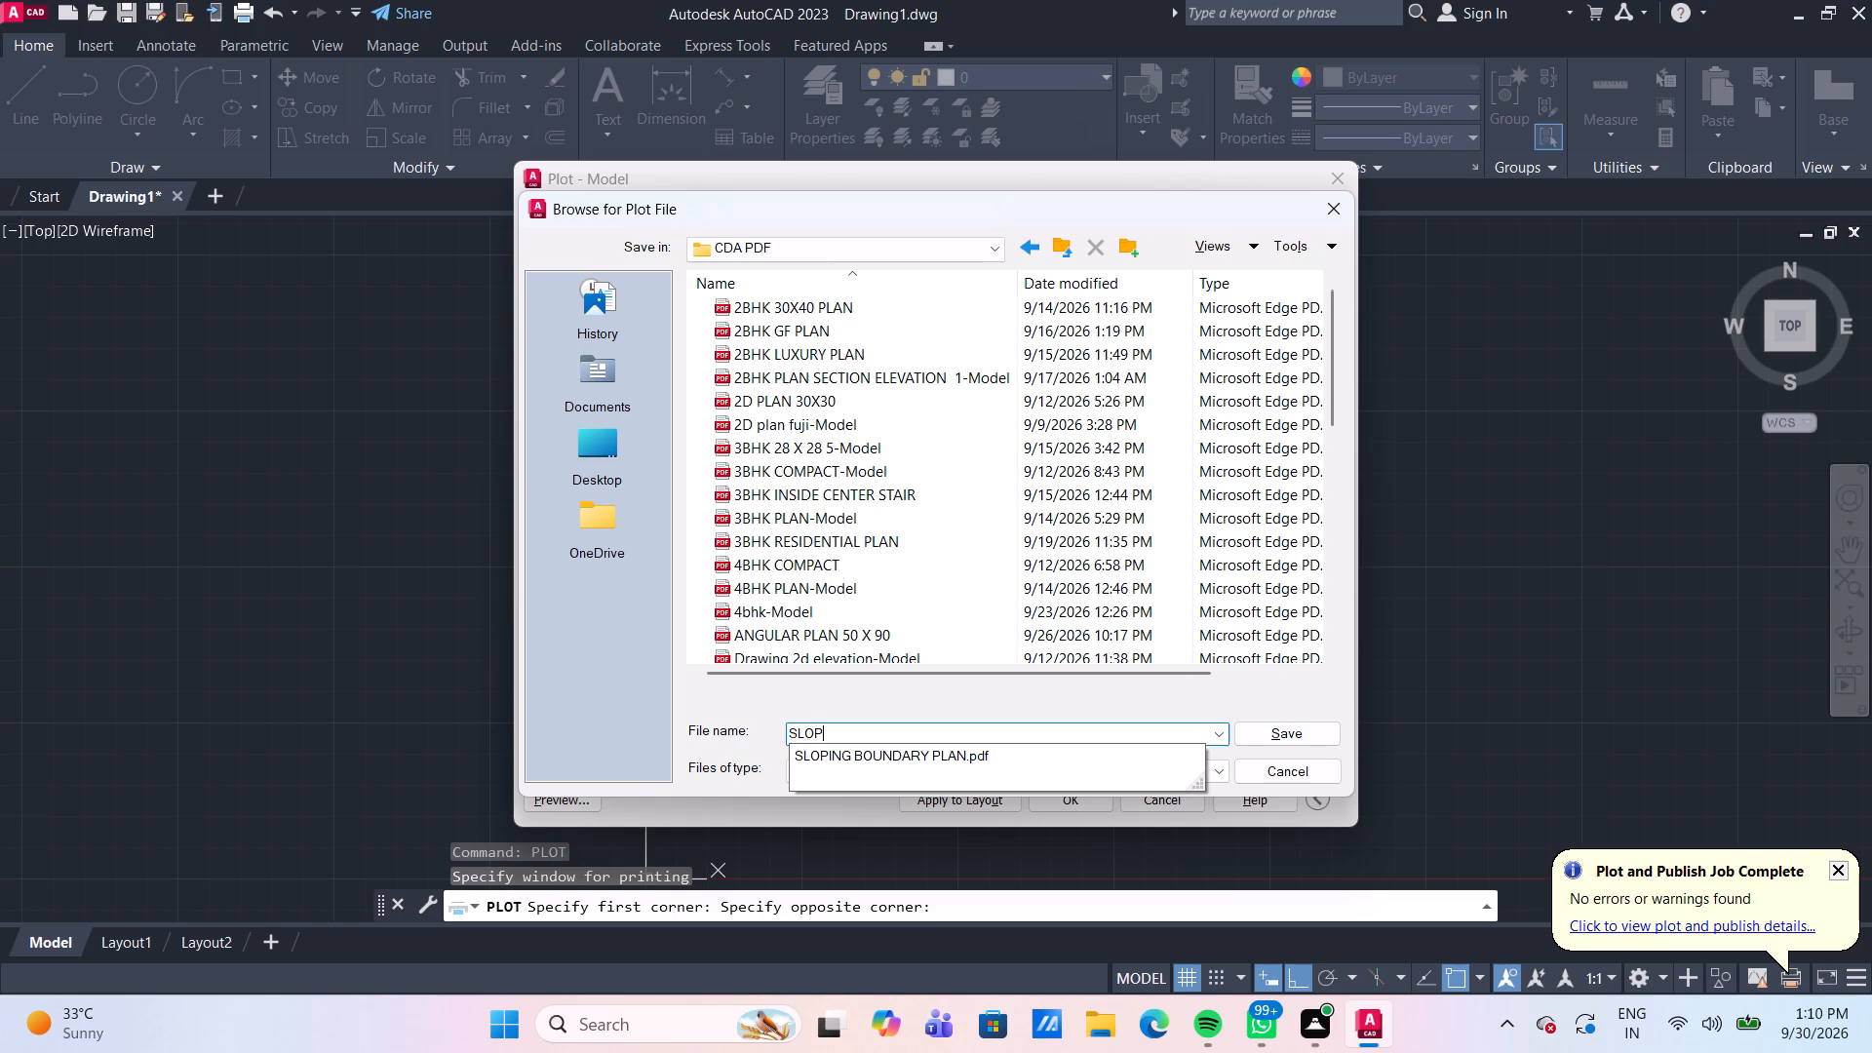
key("space")
type("BOUNDA")
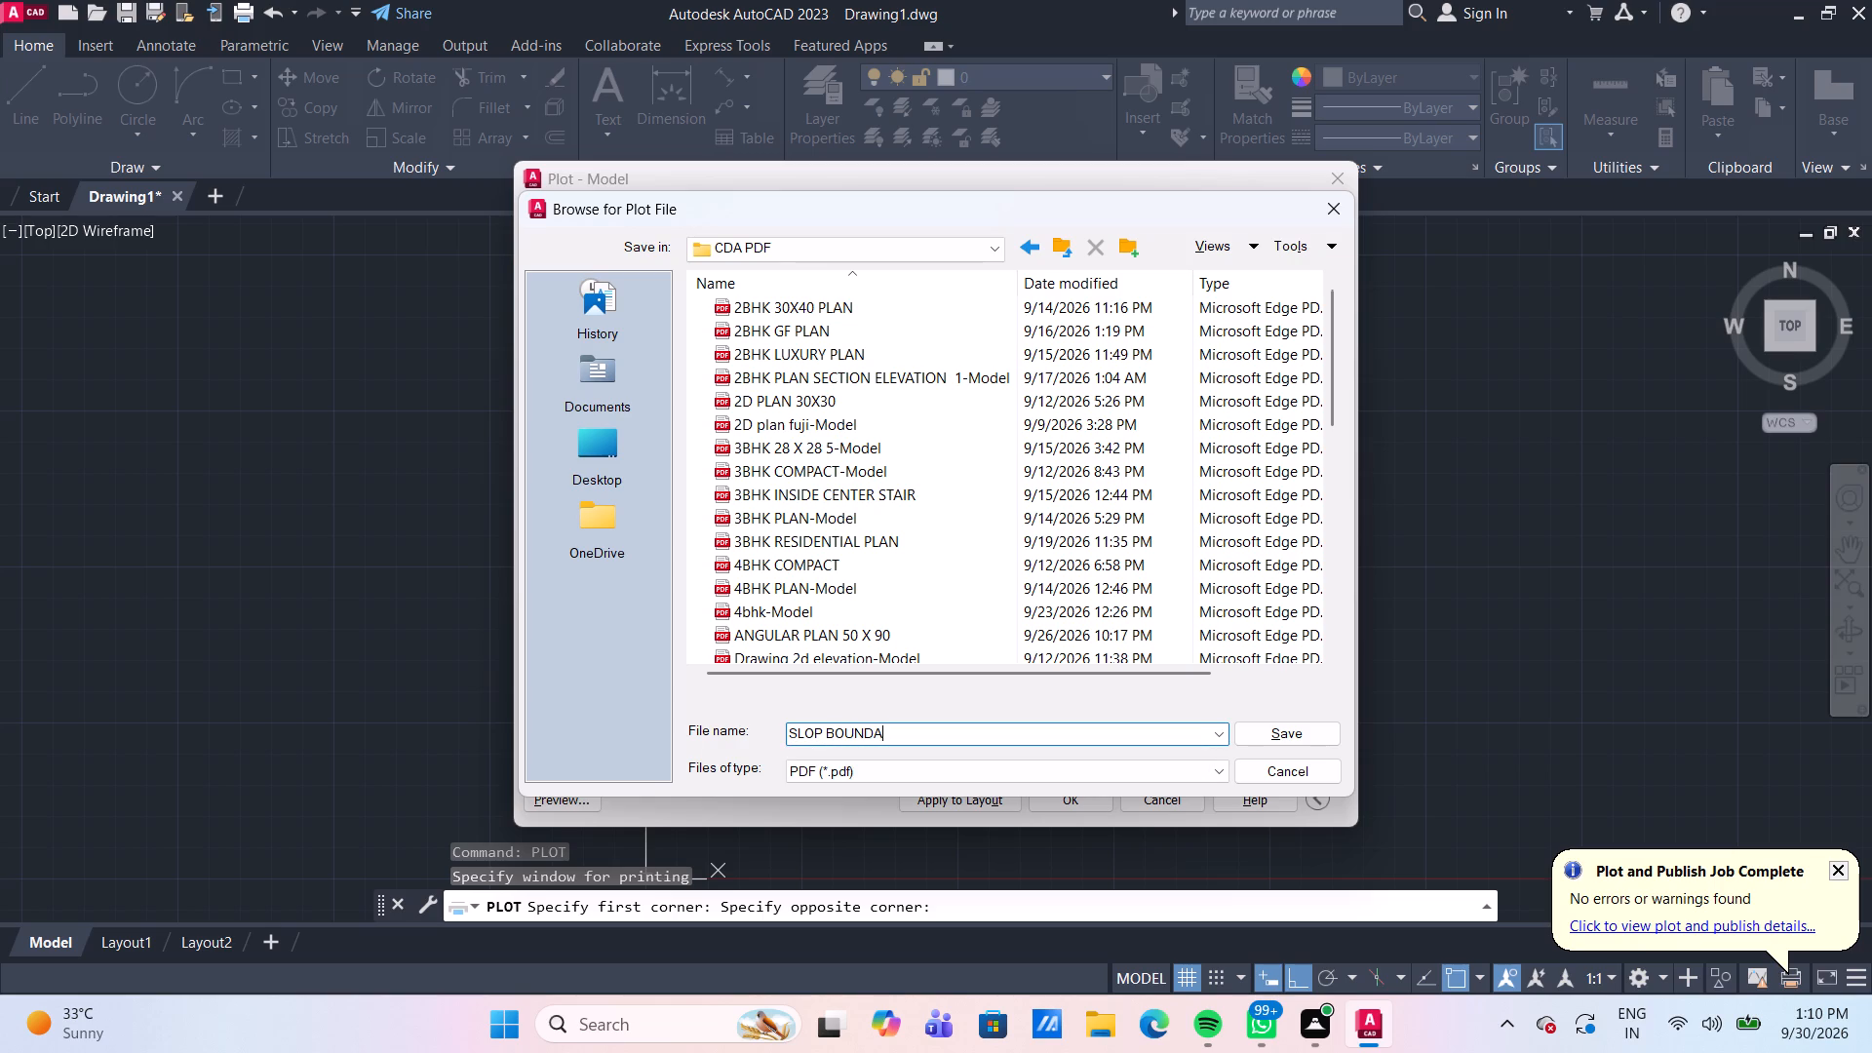
type("RY")
key("space")
key("2")
type("BHK")
left_click(1281, 736)
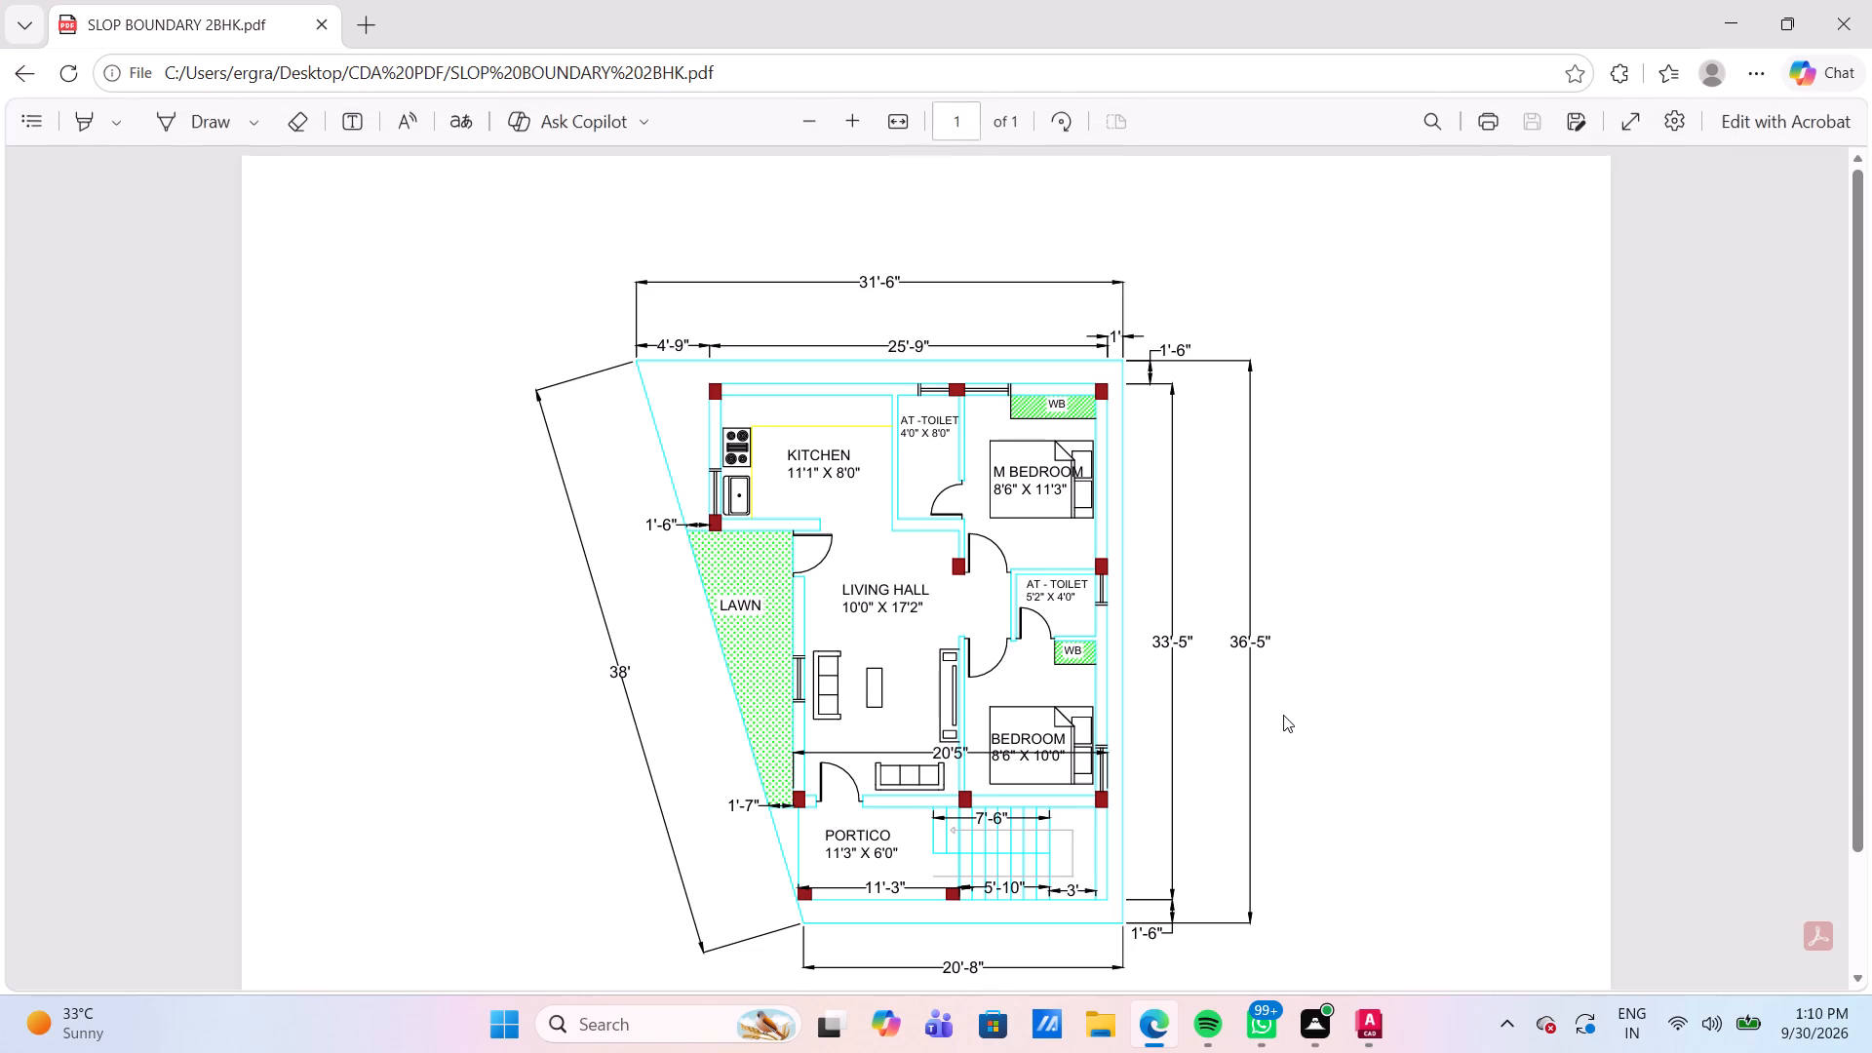
left_click(1846, 2)
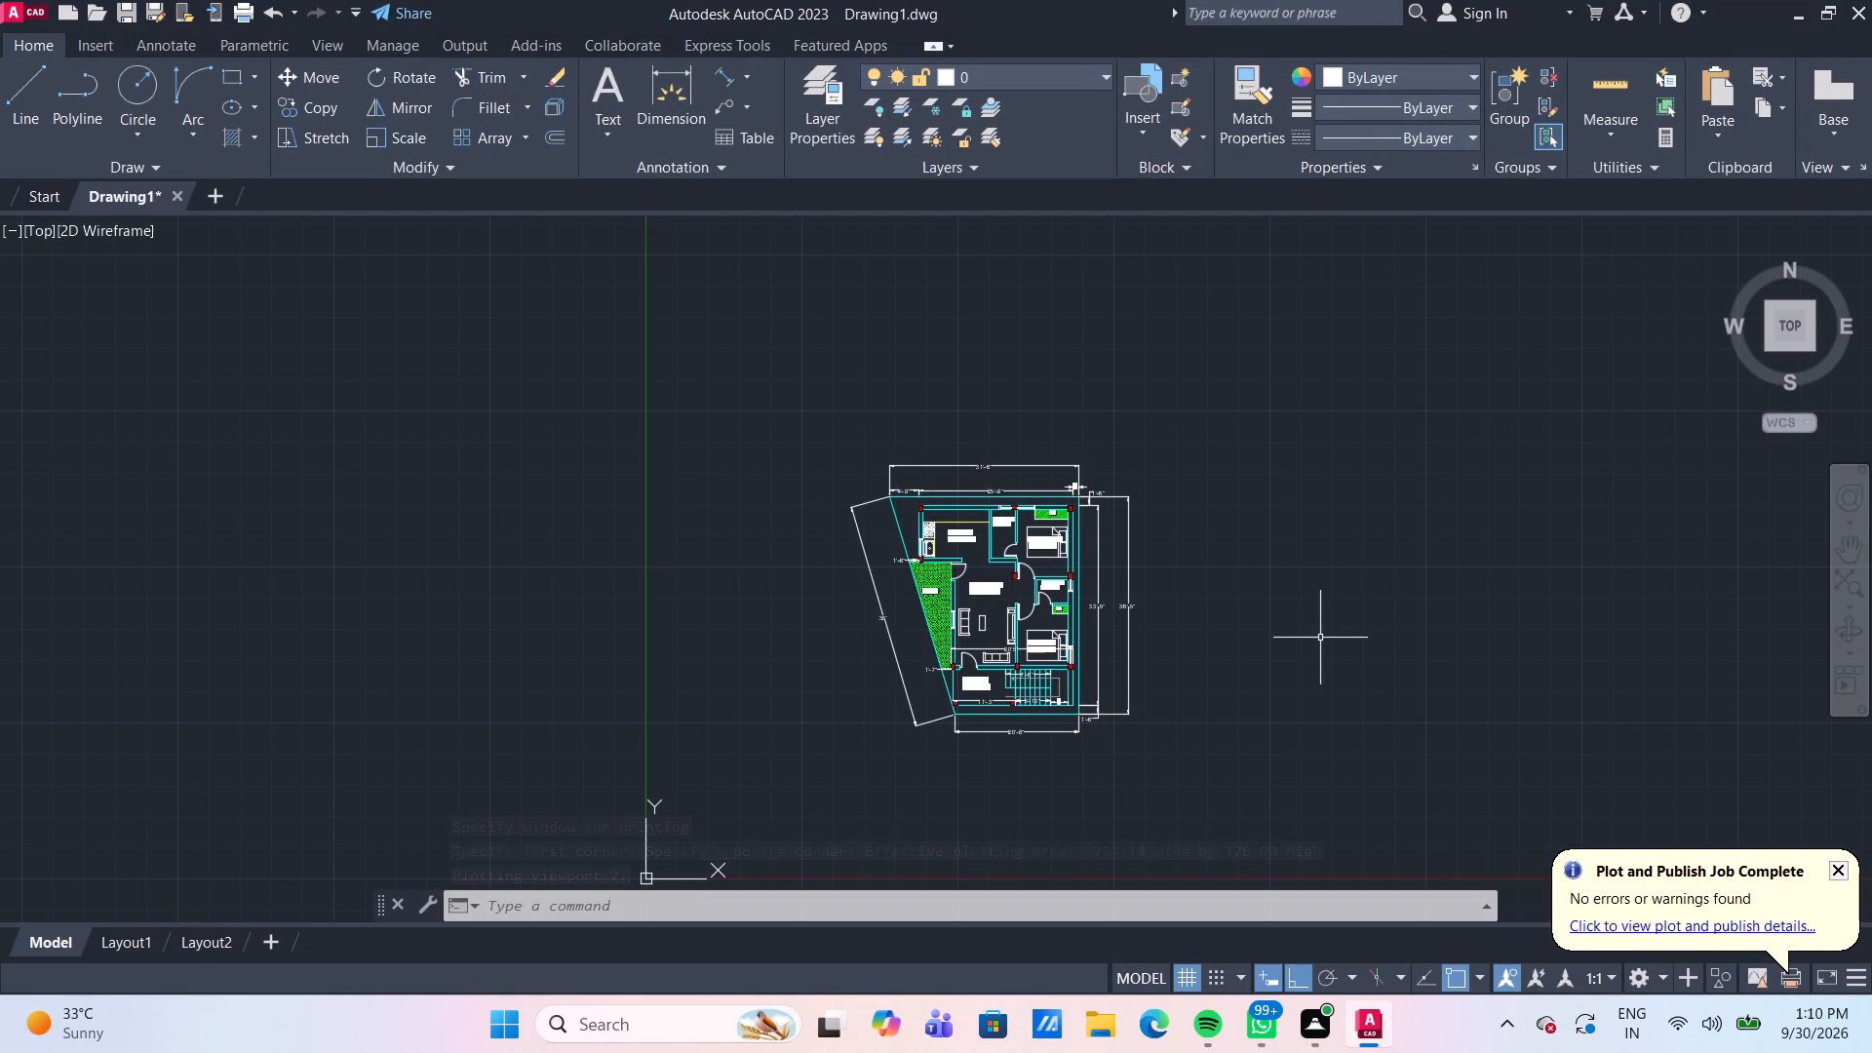
Save the drawing as SLOP BOUNDARY 2BHK in the Desktop's CAD DWG folder.
key("ctrl+s")
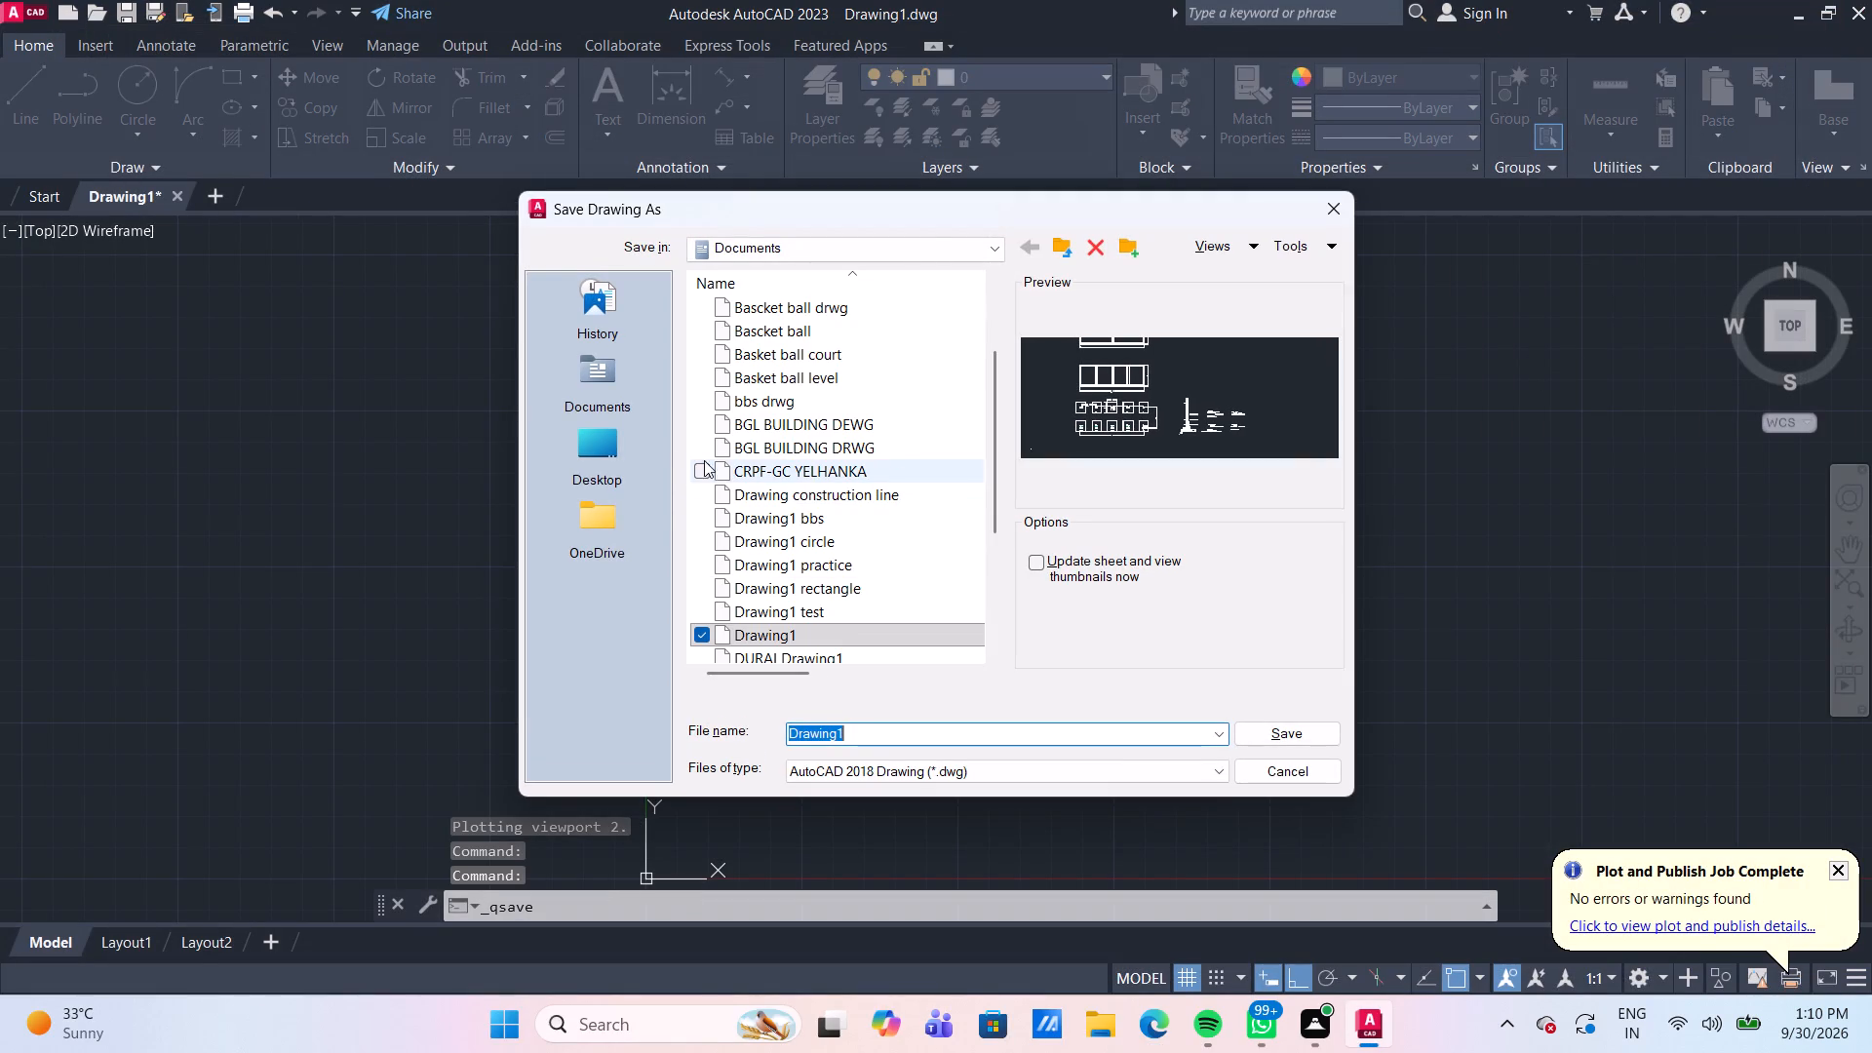
left_click(615, 445)
scroll(978, 532, "down", 1)
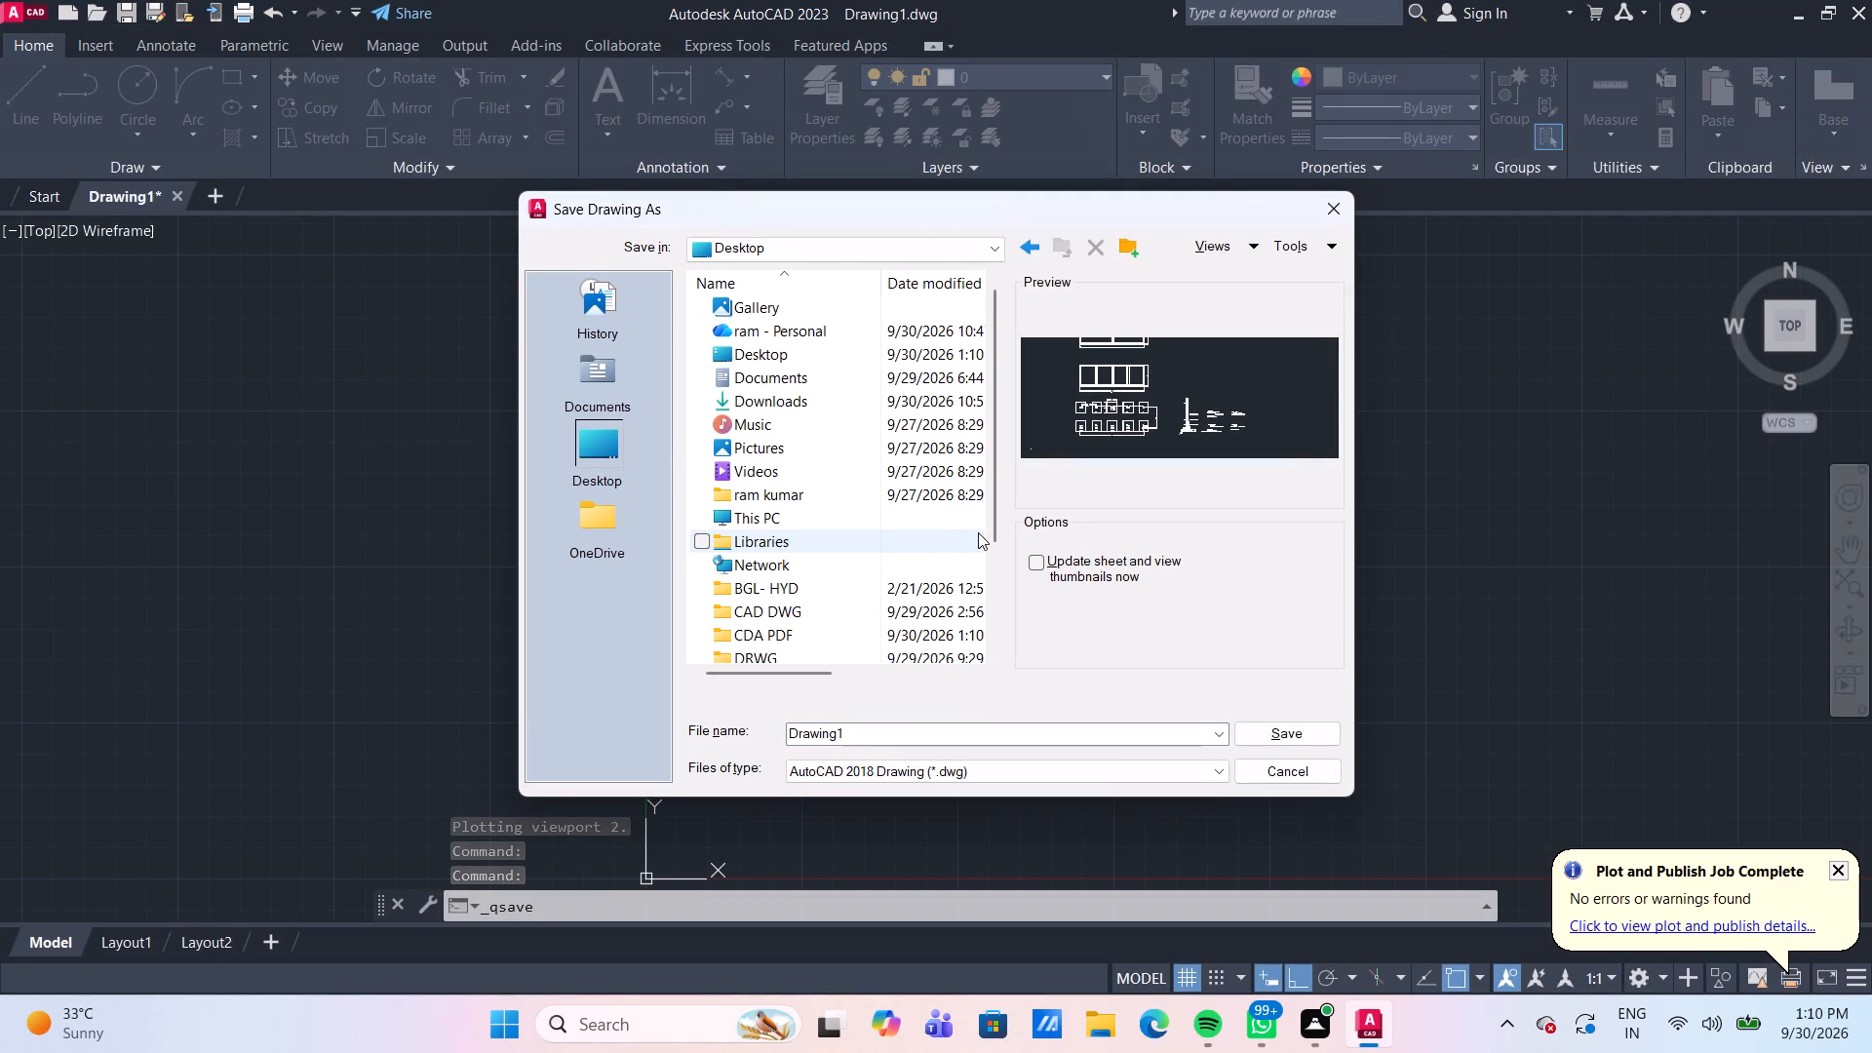
scroll(978, 532, "down", 1)
double_click(810, 475)
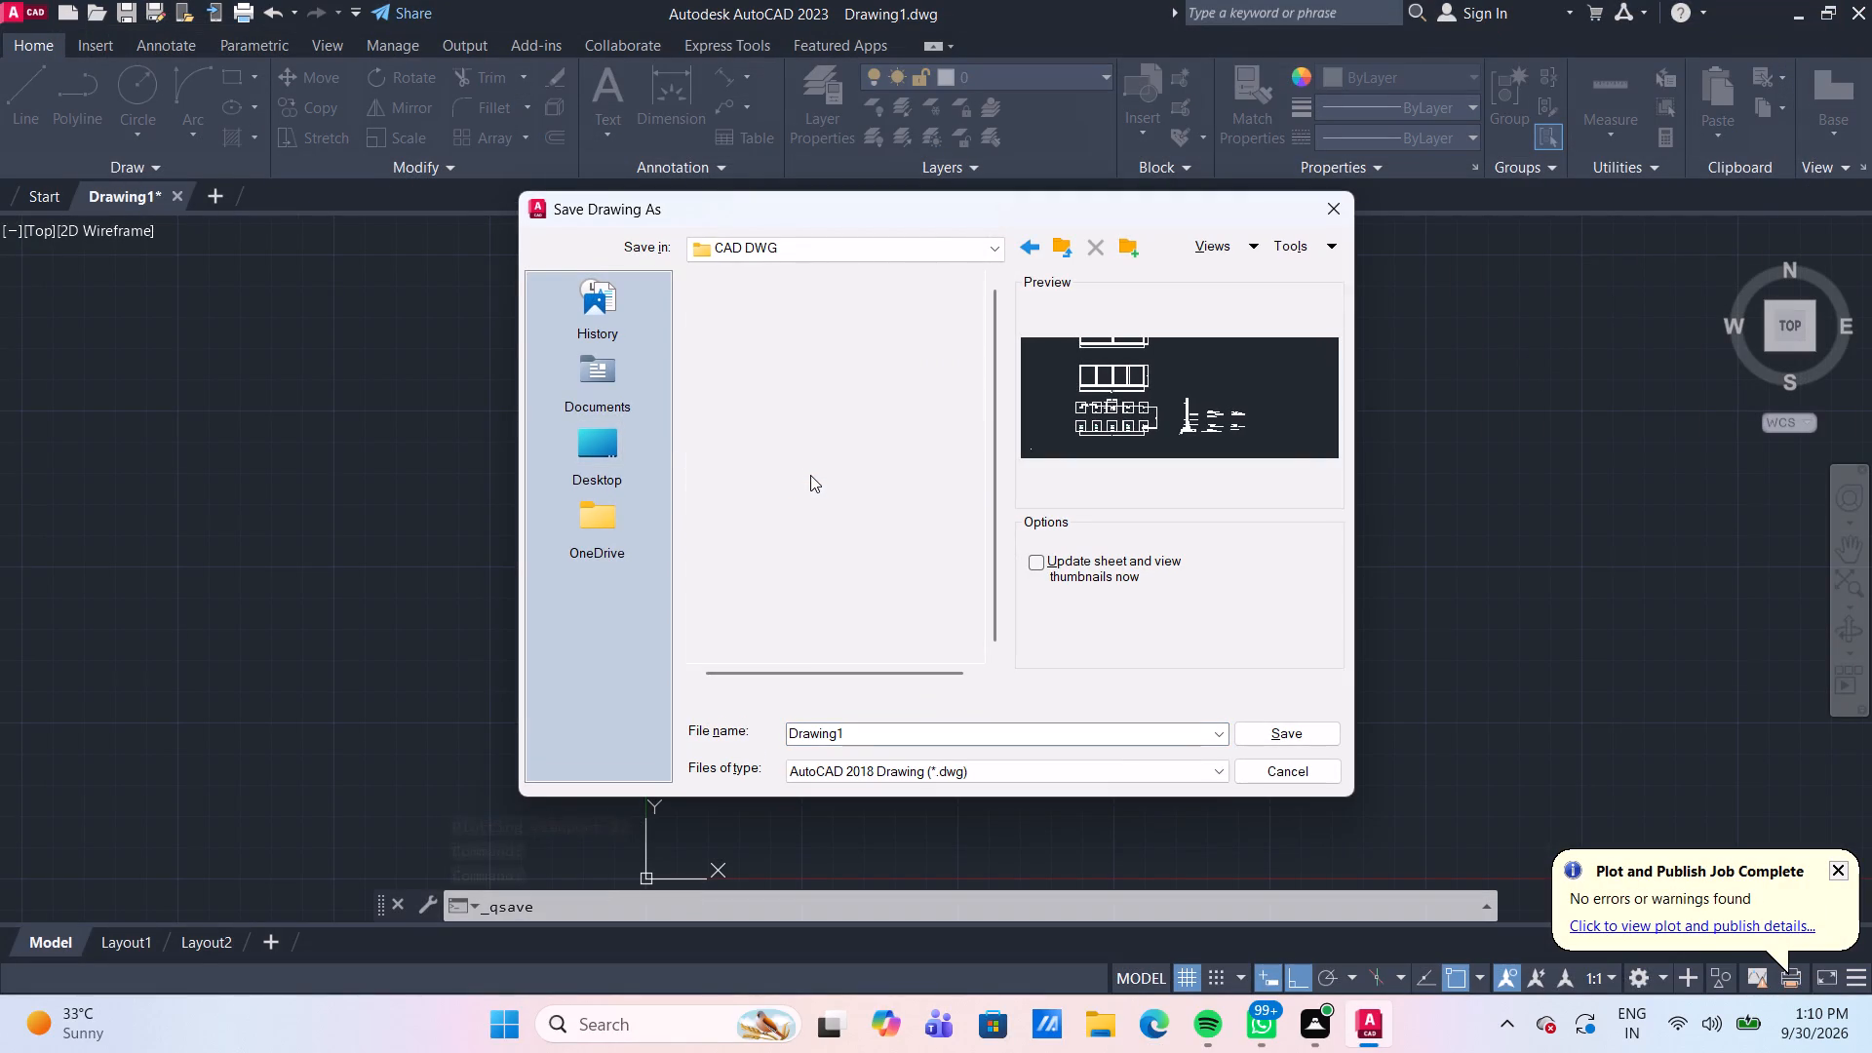
scroll(849, 497, "down", 3)
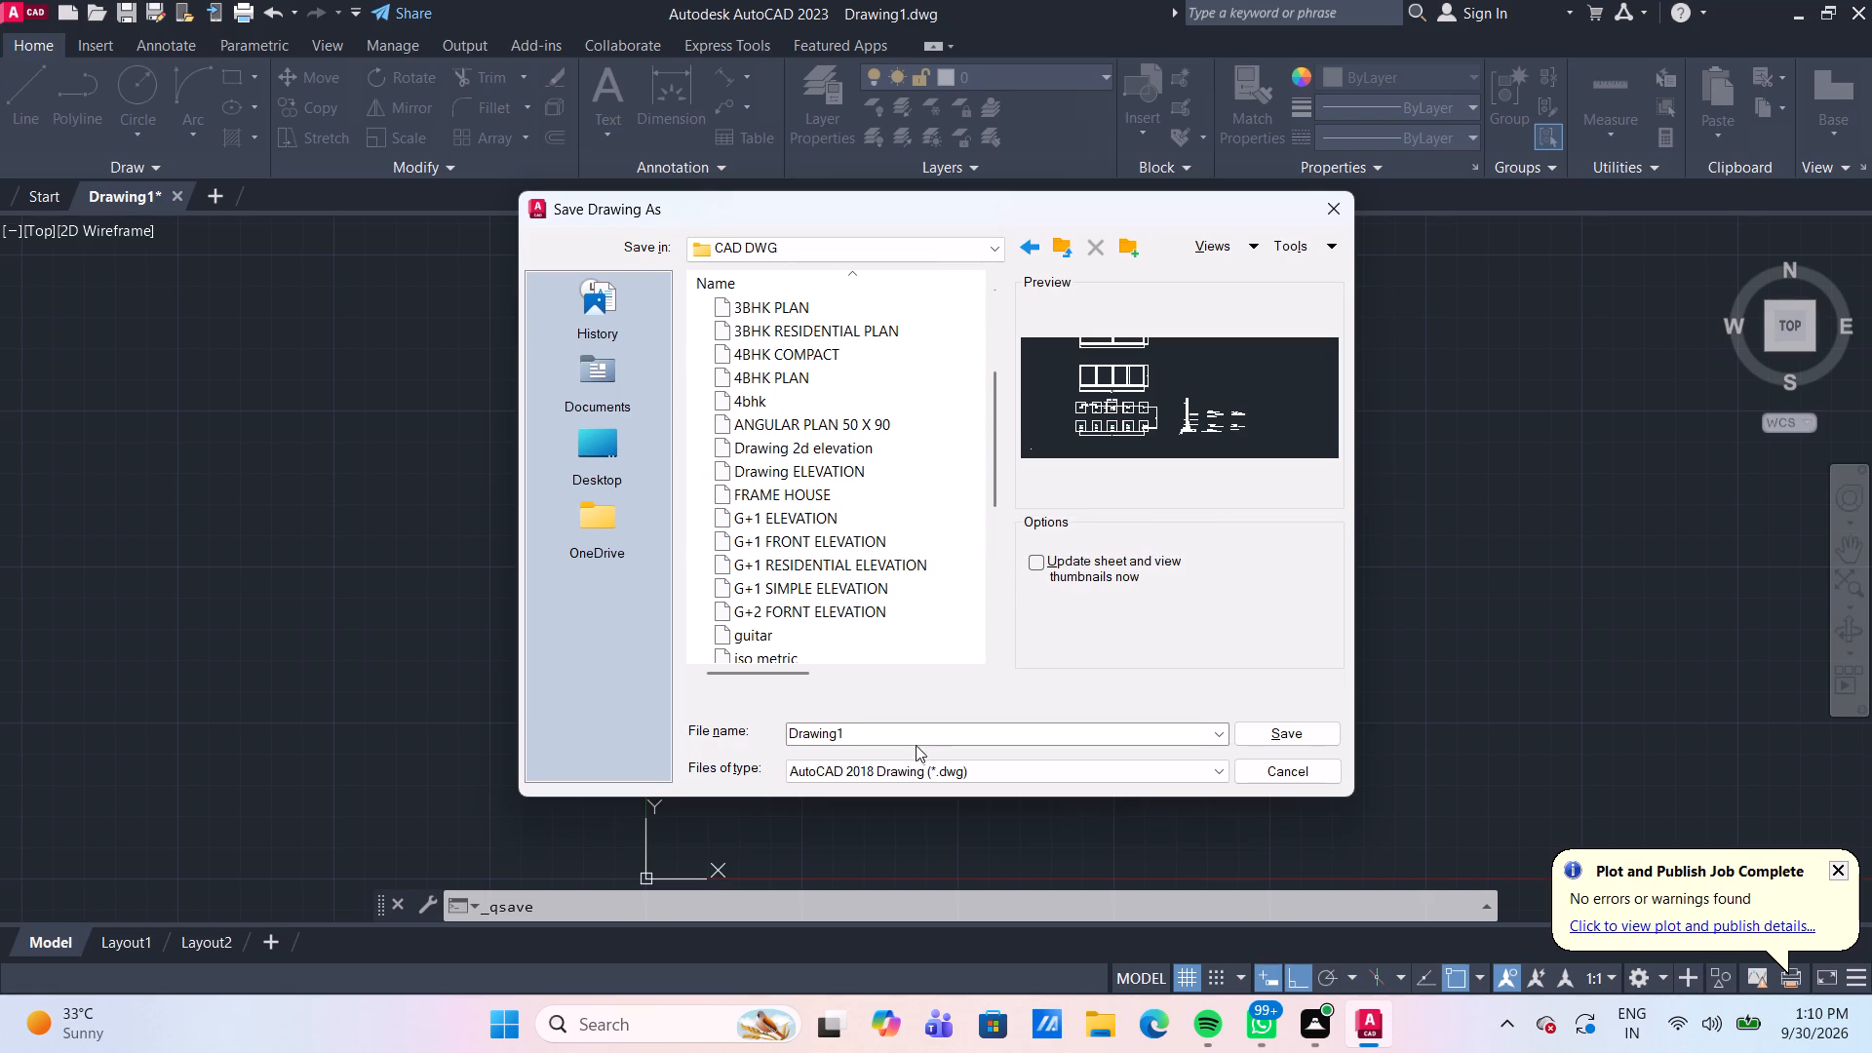
left_click(902, 740)
type("SLOP")
key("space")
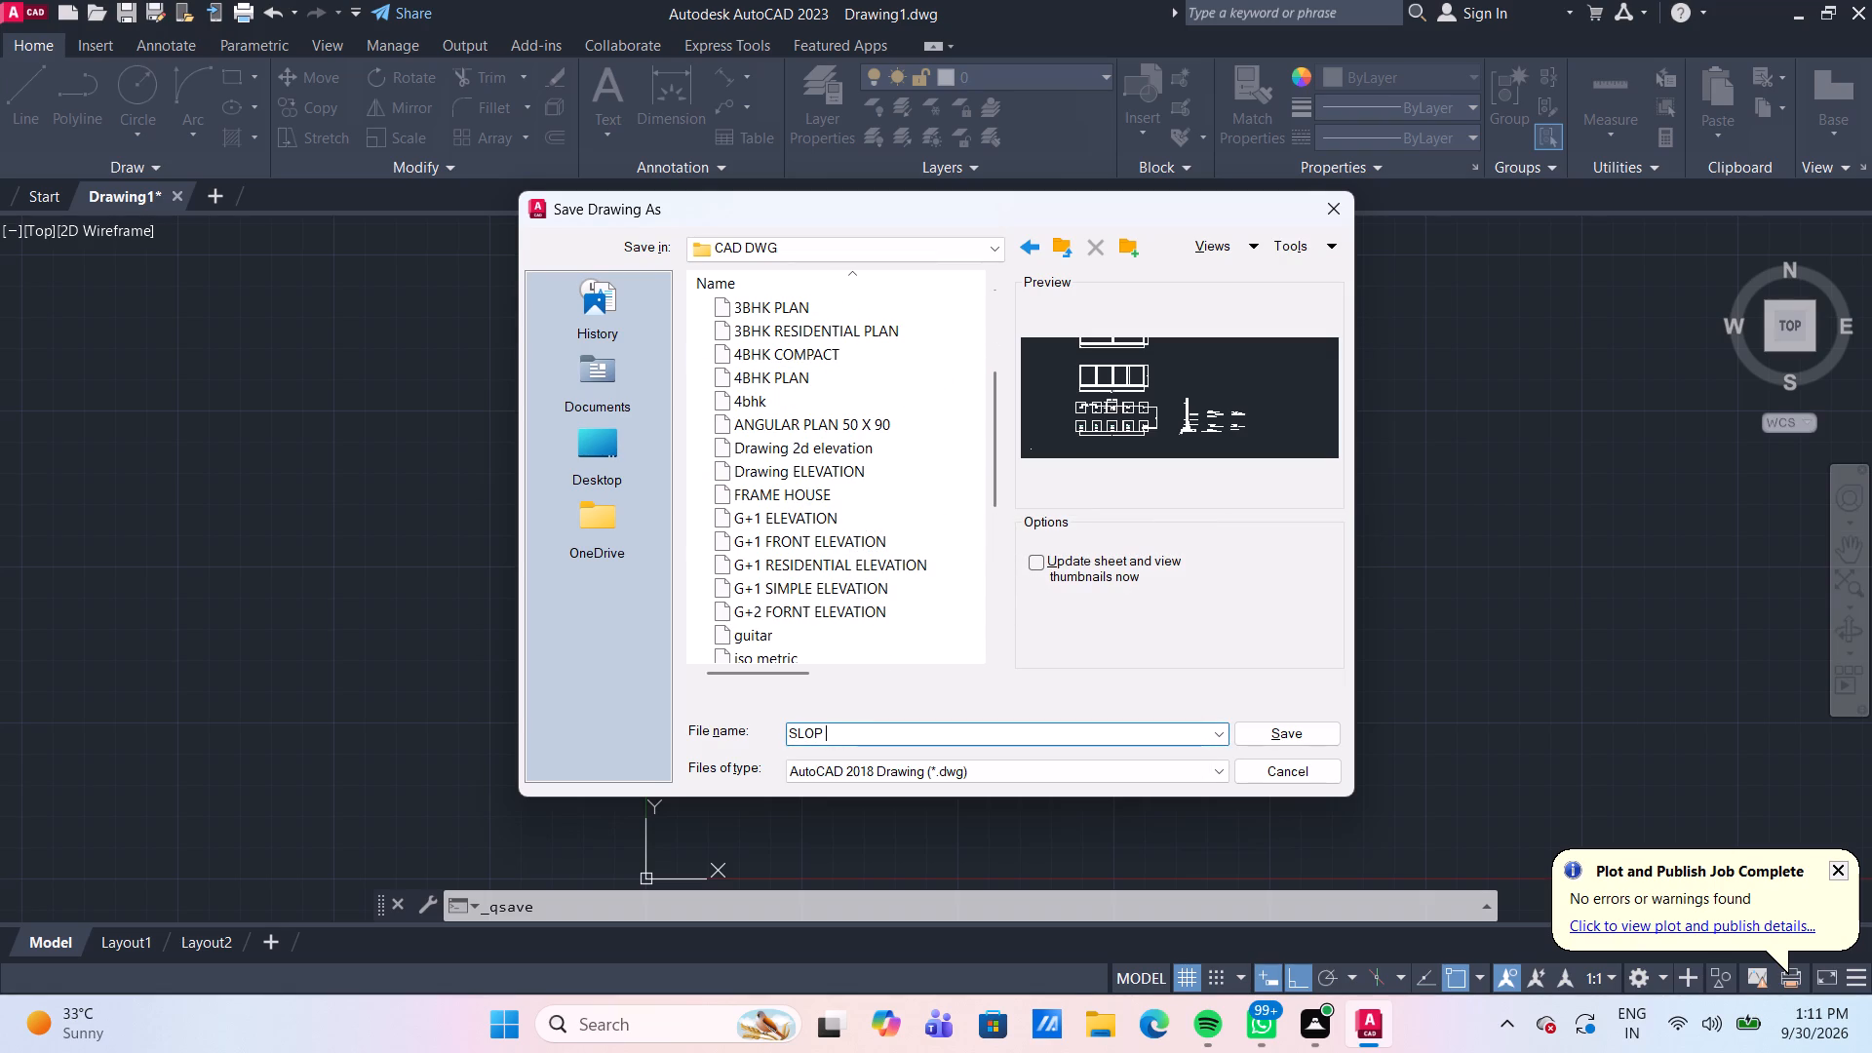
type("BOUN")
type("DARY")
key("space")
key("2")
type("BHK")
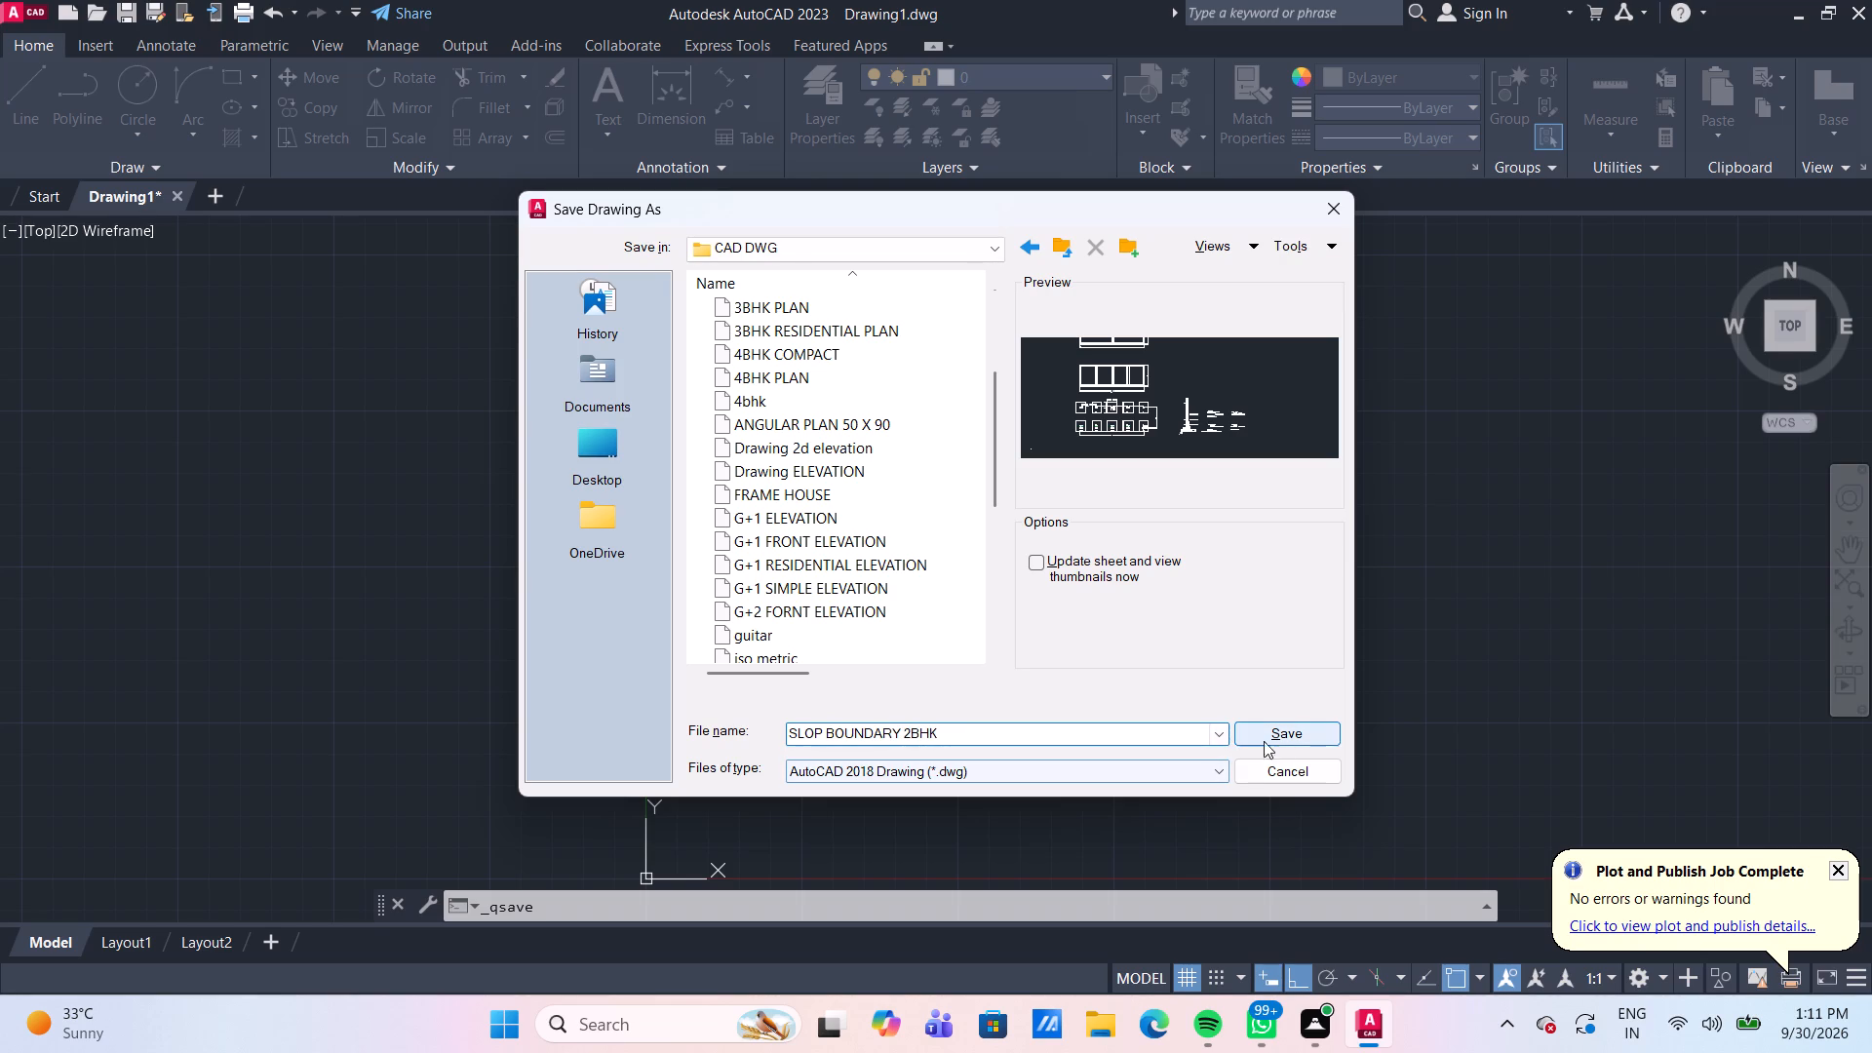
left_click(1280, 739)
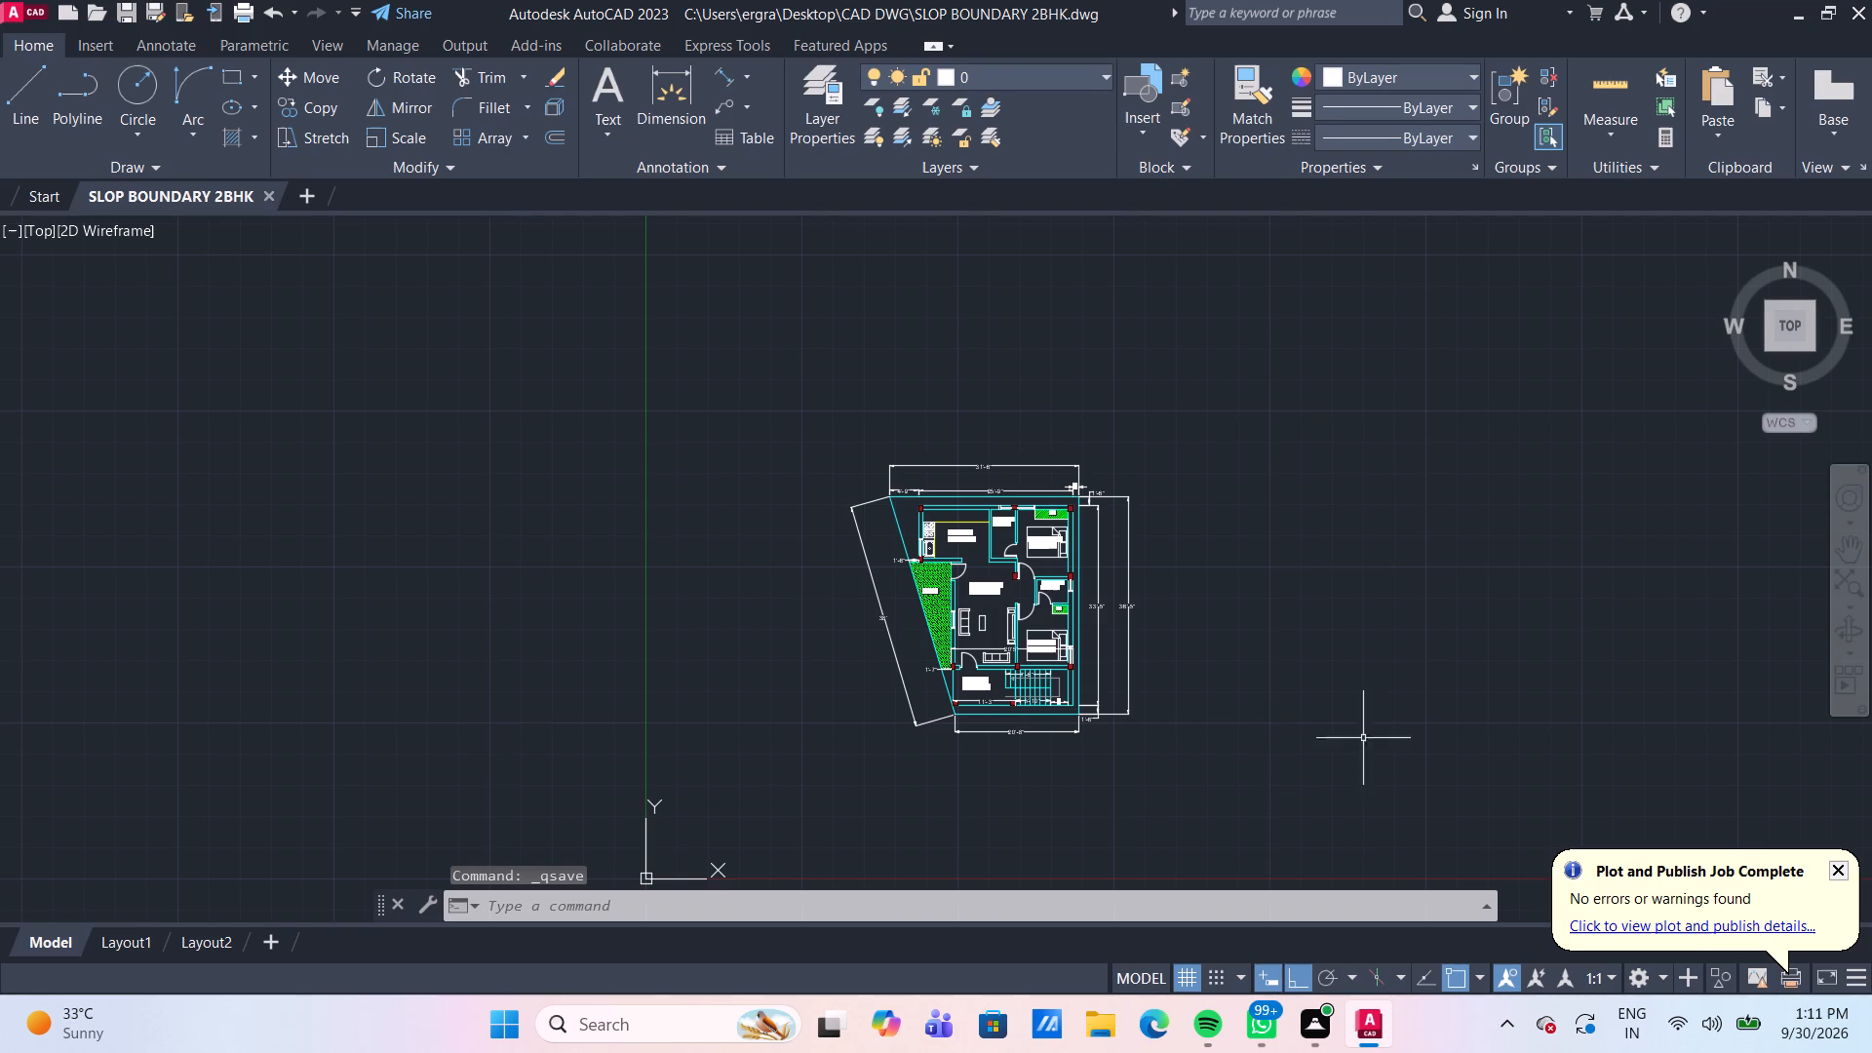